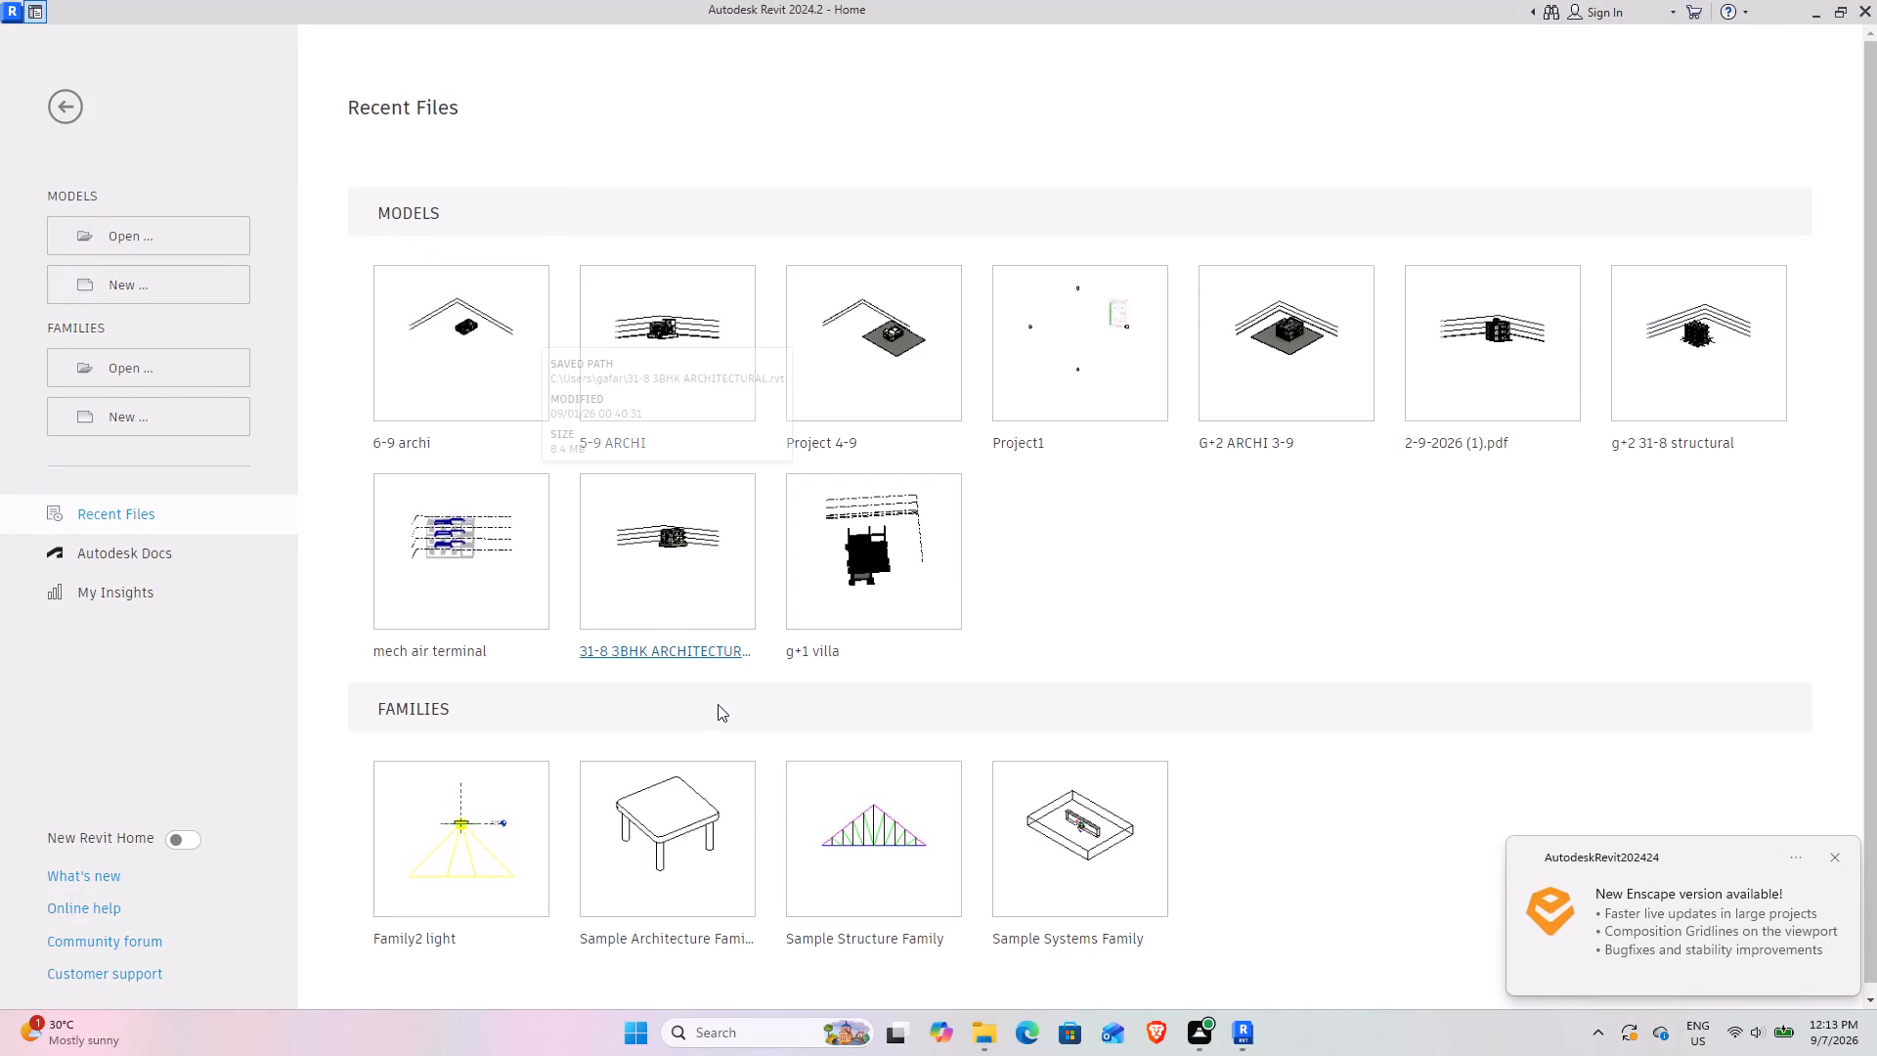
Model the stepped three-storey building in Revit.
Launch AutoCAD 2024 from the recent apps.
left_click(719, 1032)
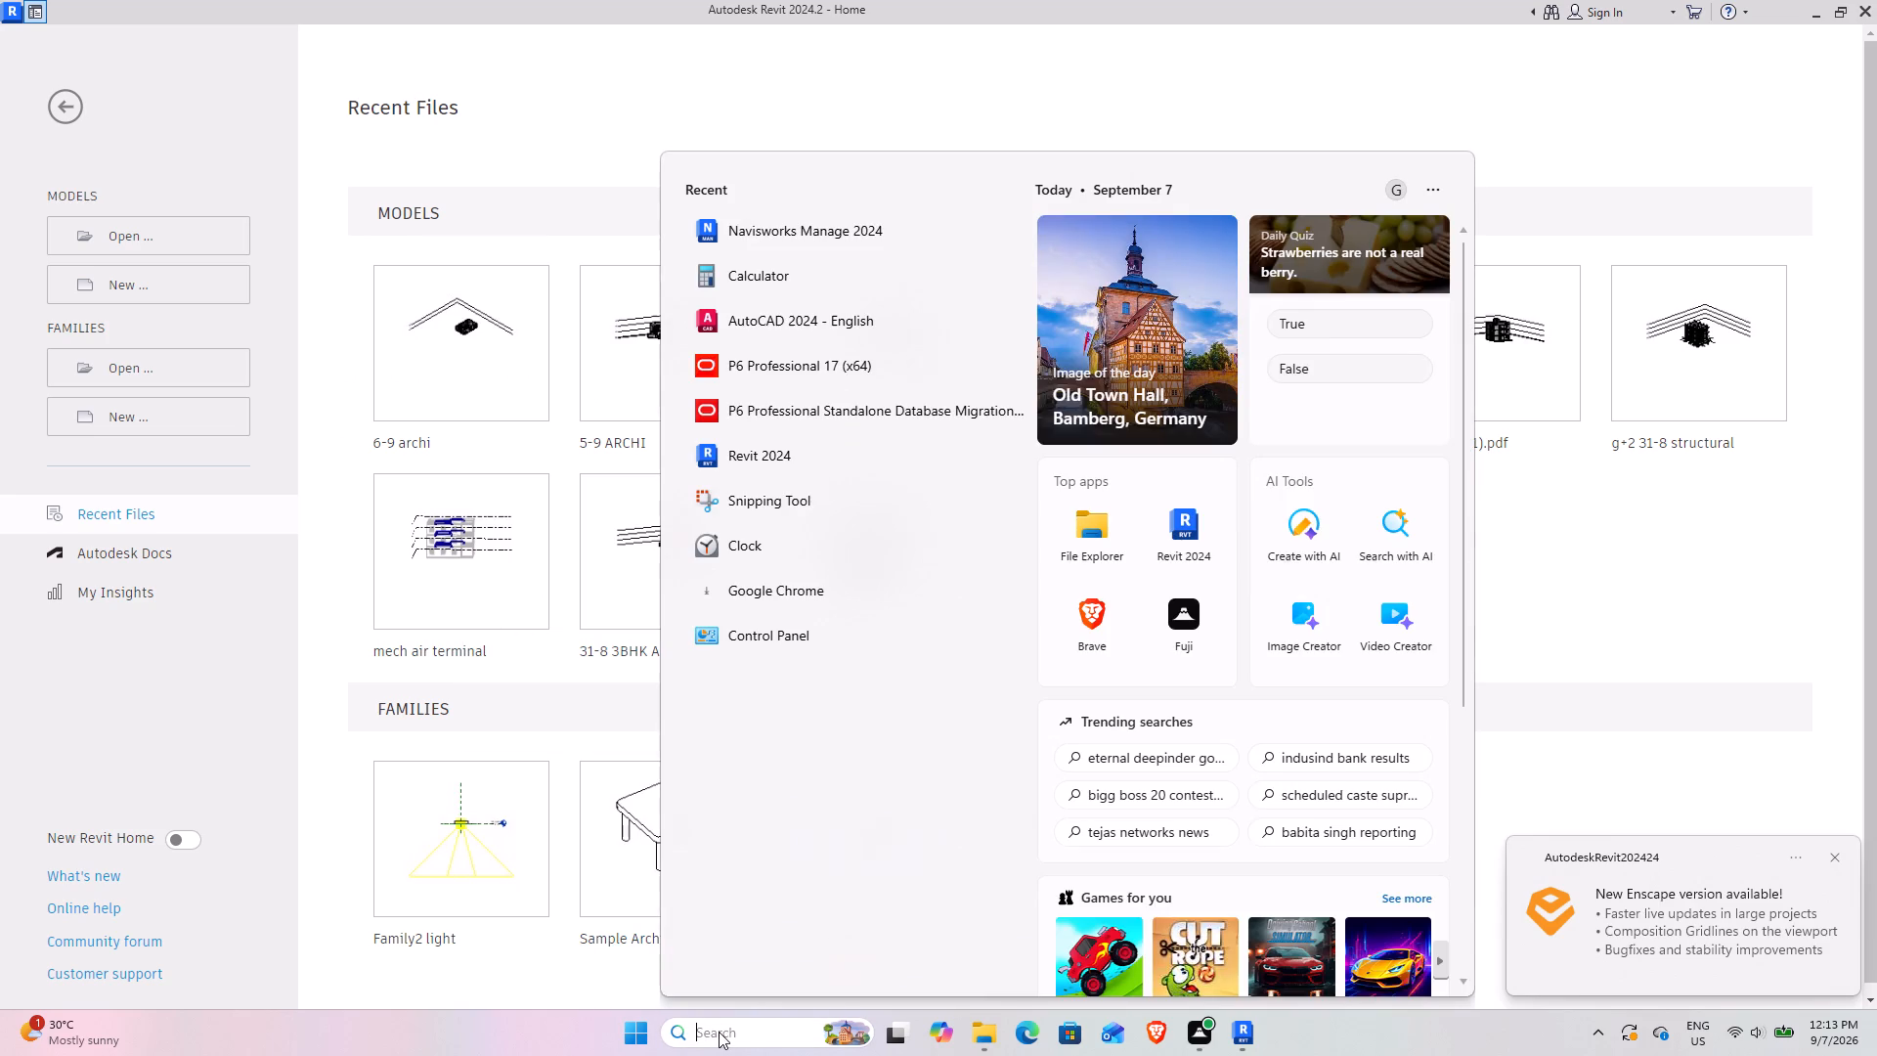
left_click(806, 327)
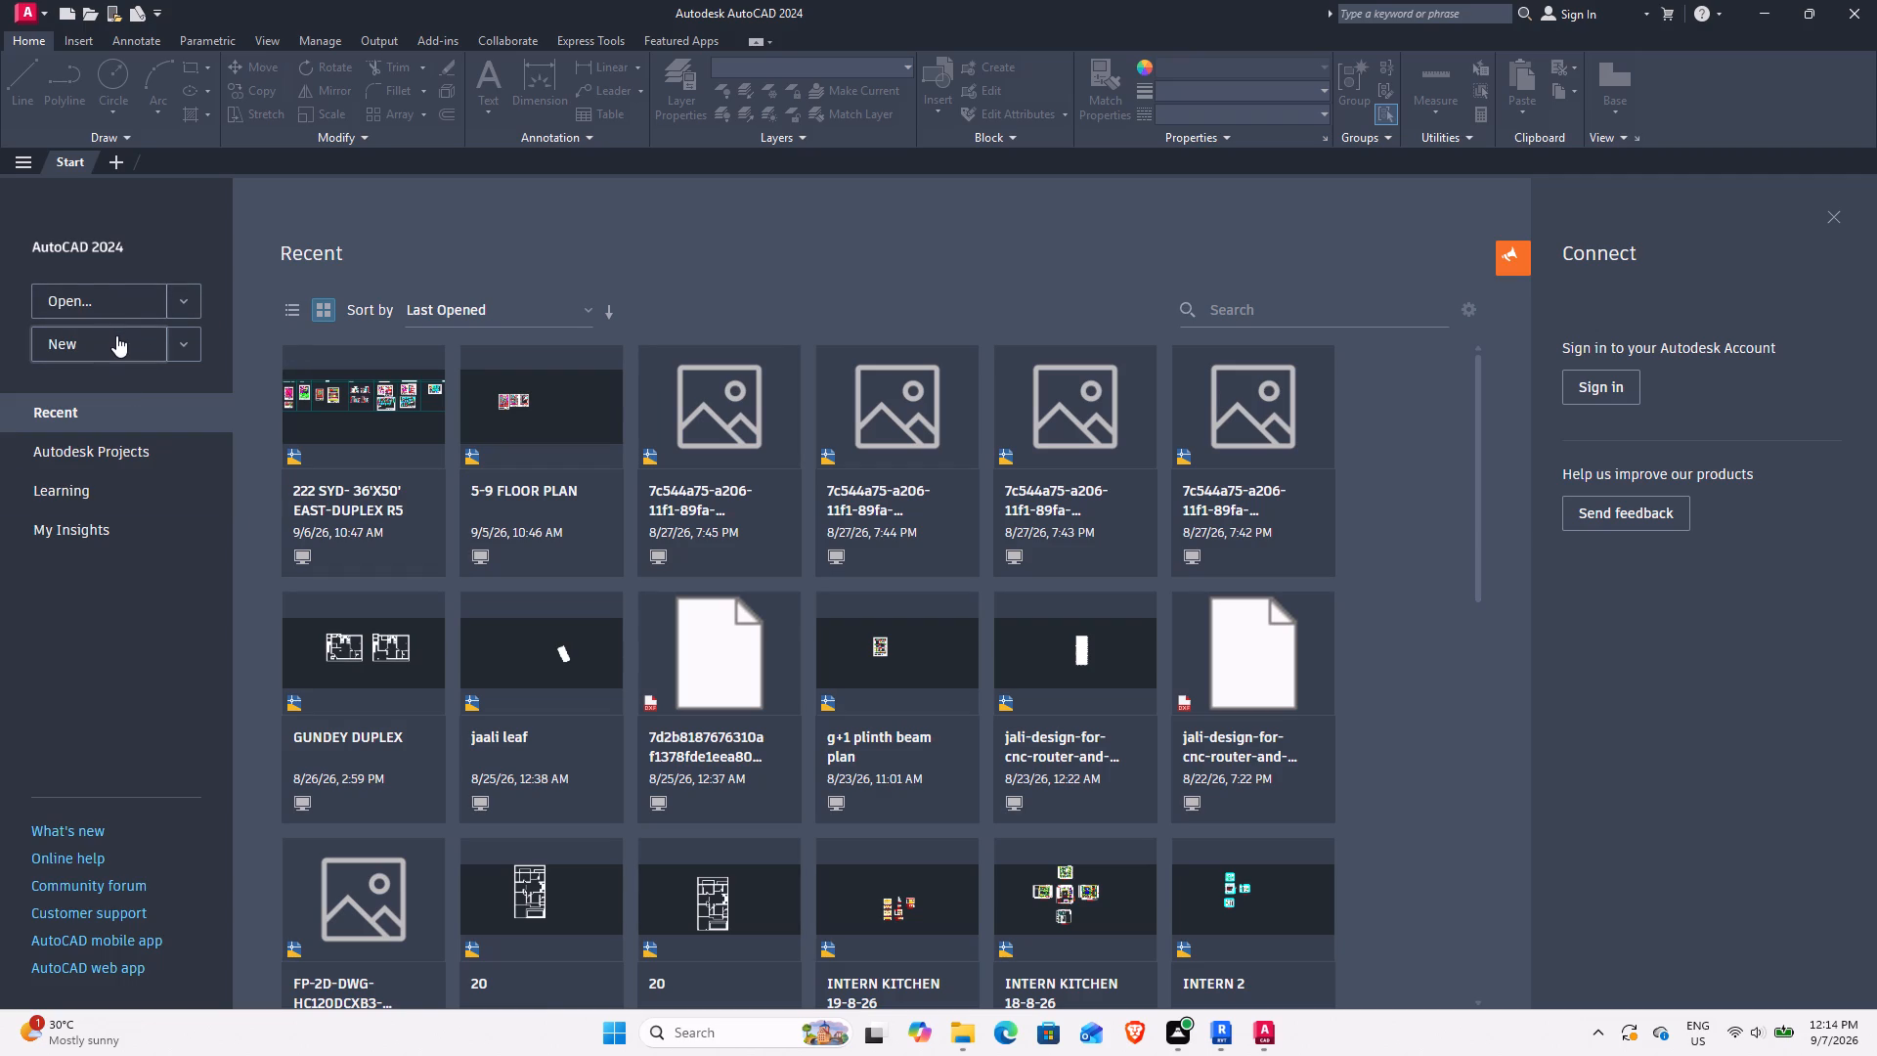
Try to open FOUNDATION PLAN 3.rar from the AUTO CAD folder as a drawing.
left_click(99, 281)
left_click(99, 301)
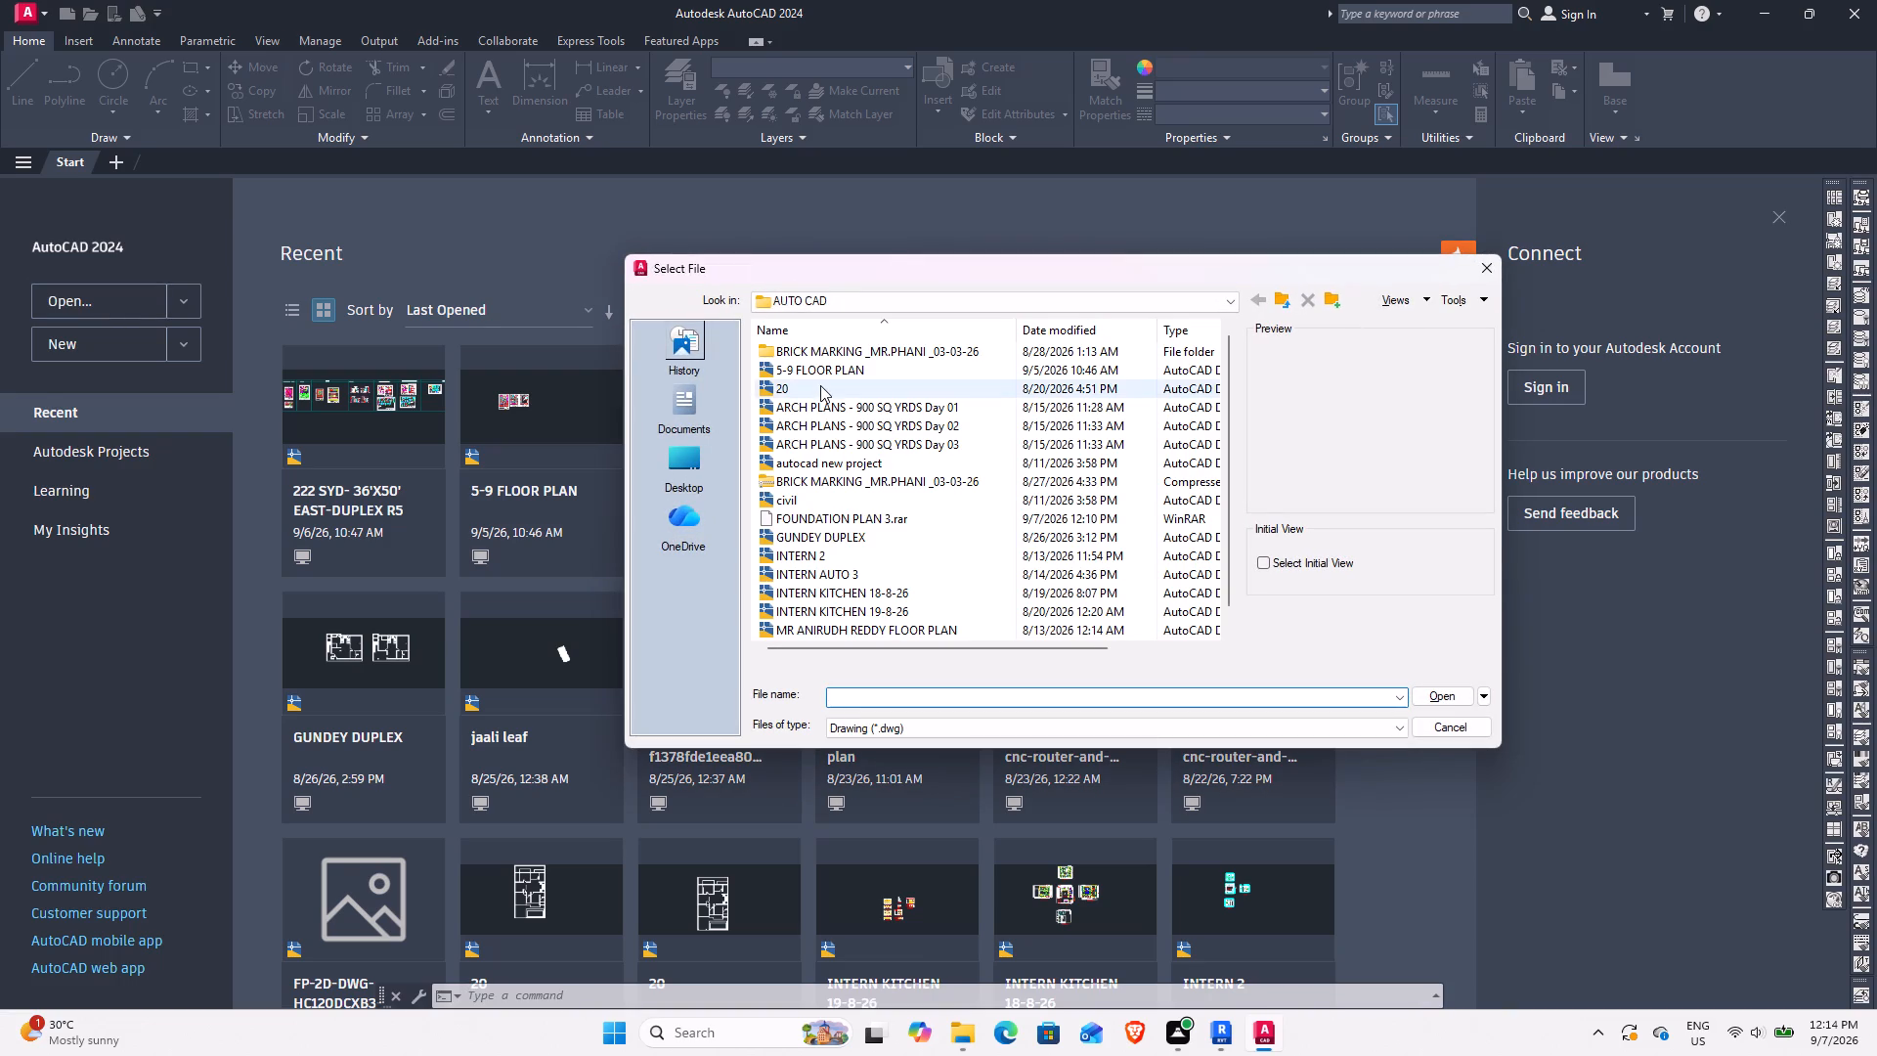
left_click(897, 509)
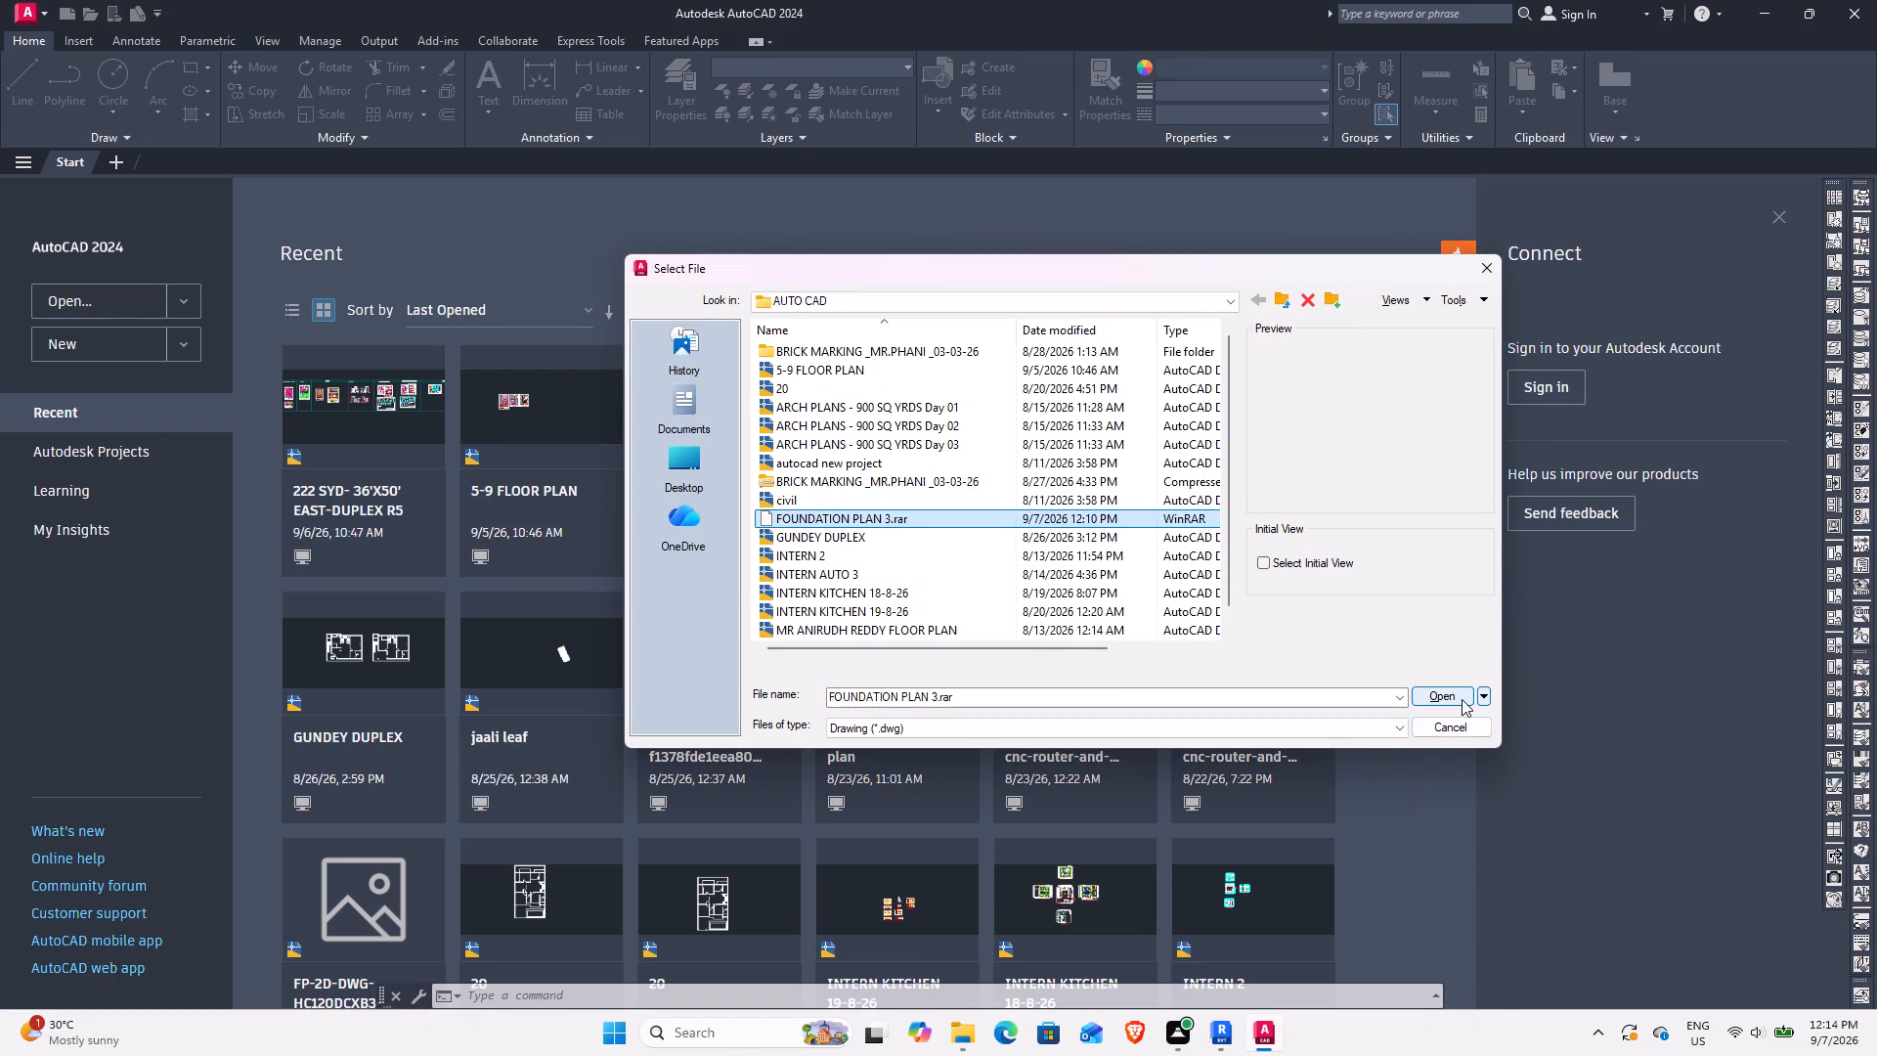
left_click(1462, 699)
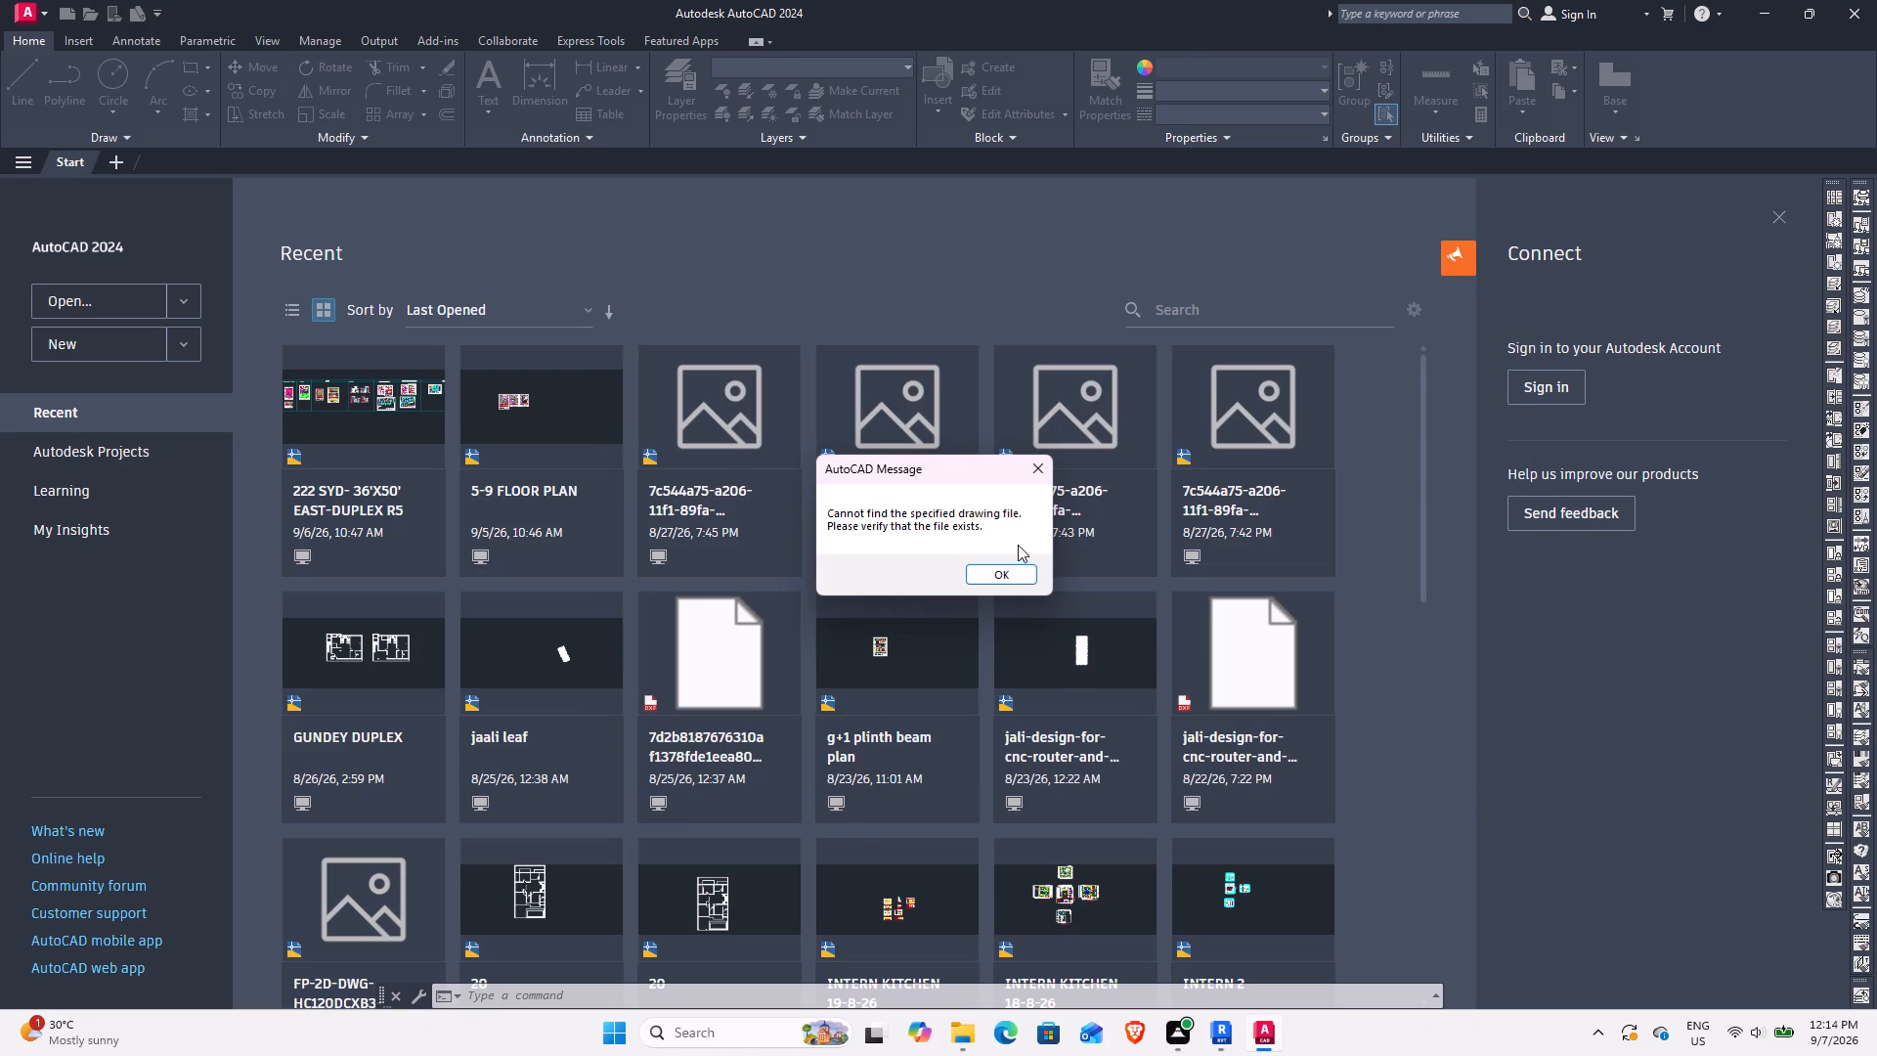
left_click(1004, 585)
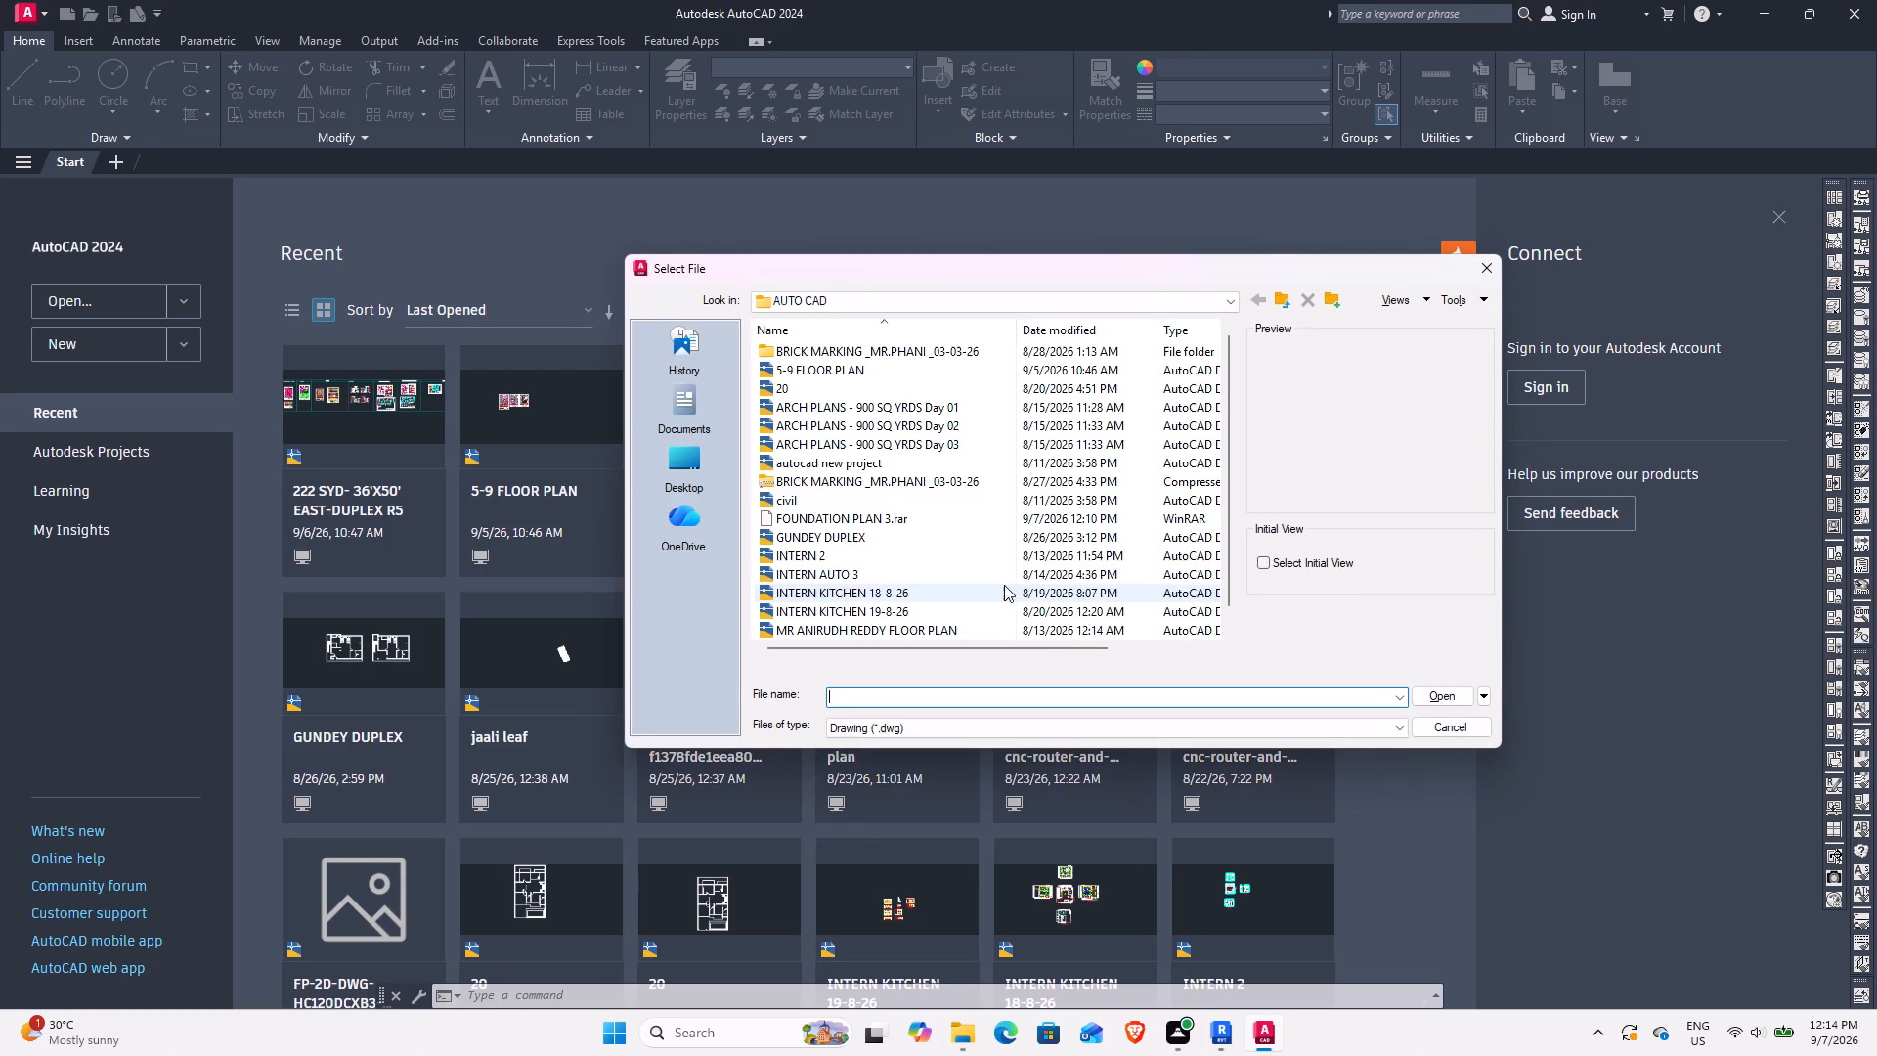
Switch to File Explorer and extract FOUNDATION PLAN 3.rar with WinRAR into its own folder inside AUTO CAD.
left_click(960, 1034)
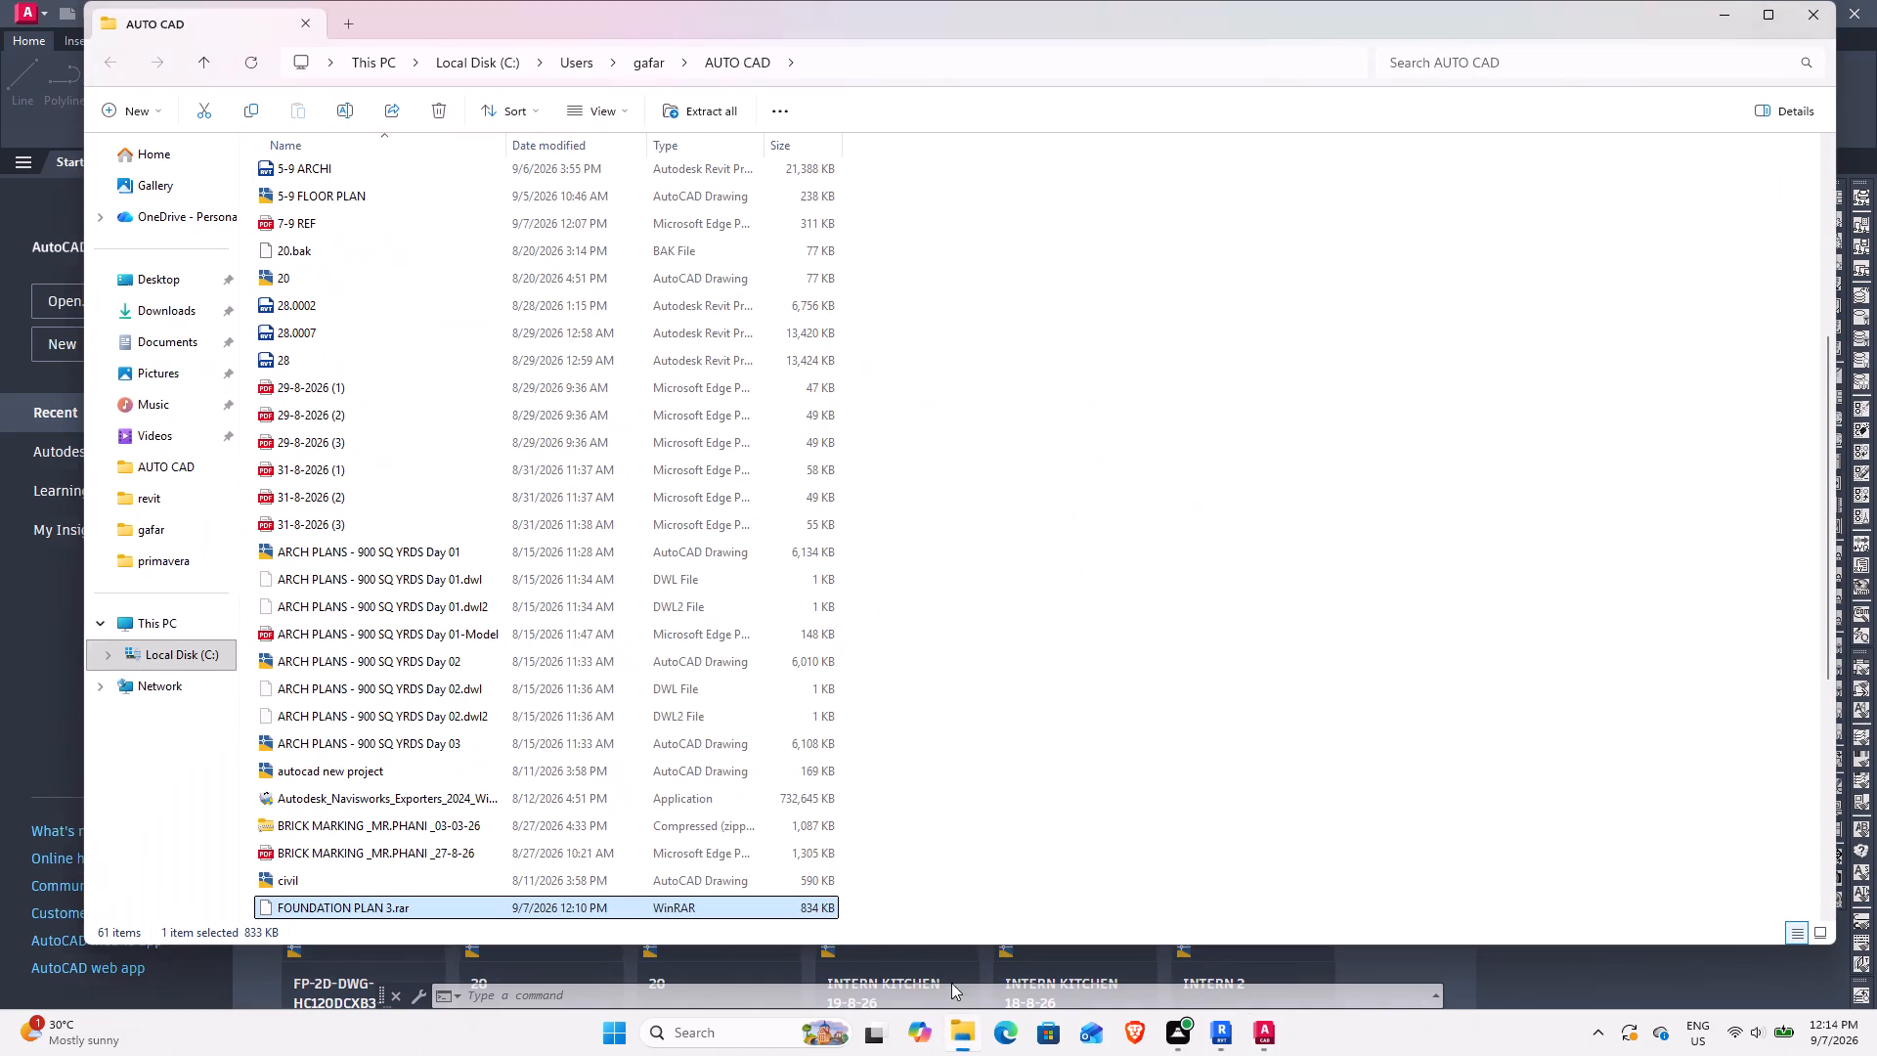
right_click(434, 913)
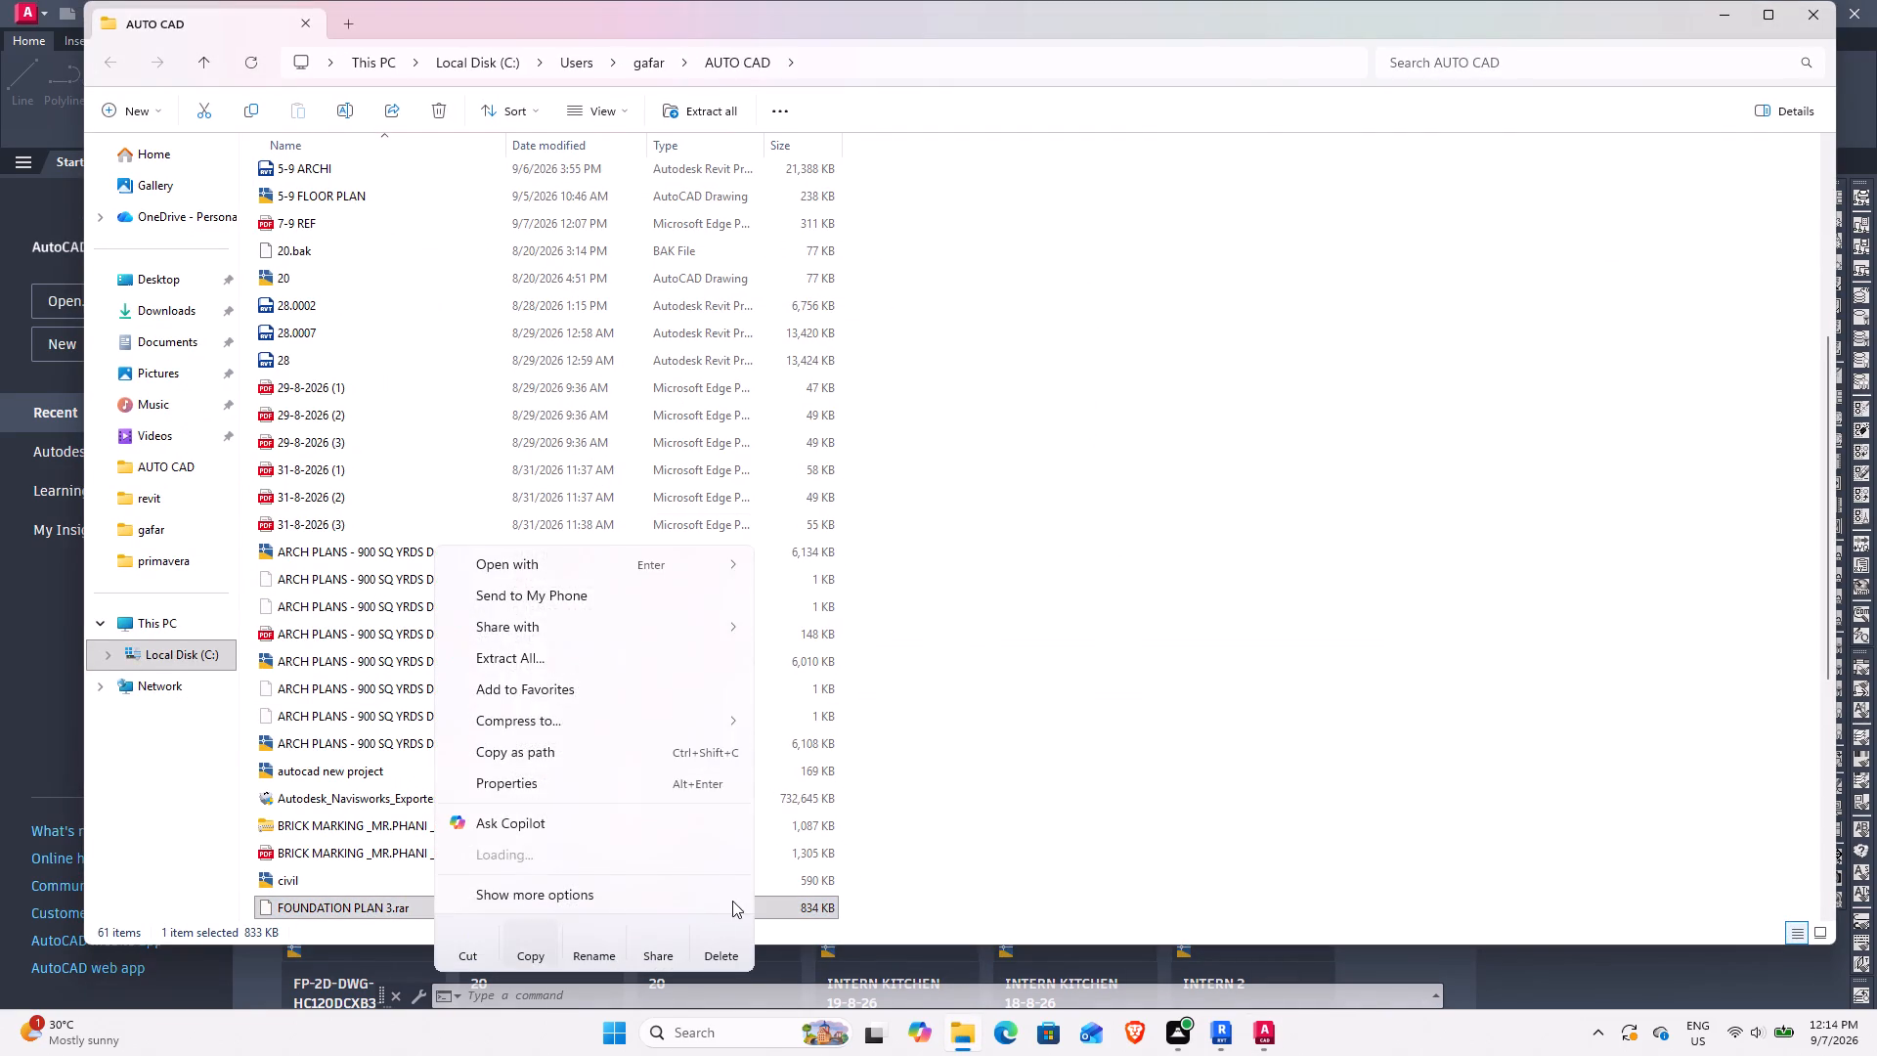
left_click(834, 890)
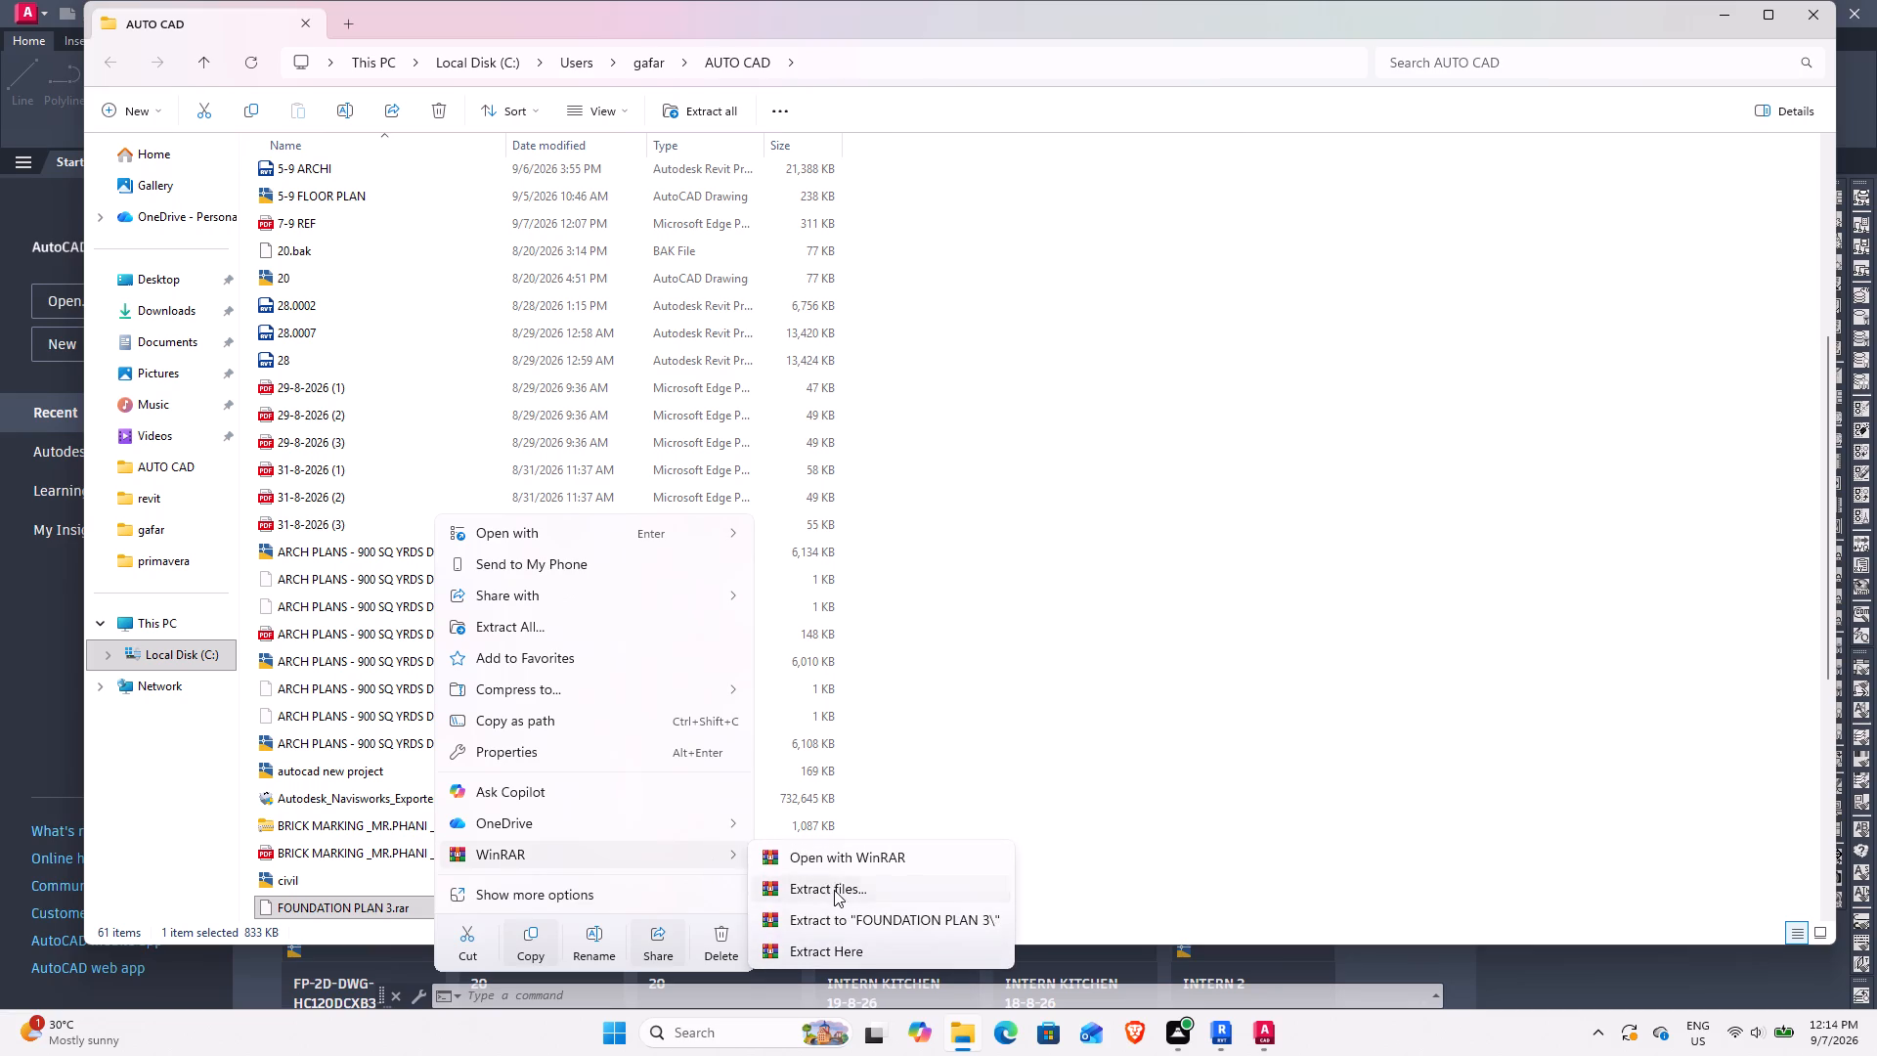
left_click(1021, 740)
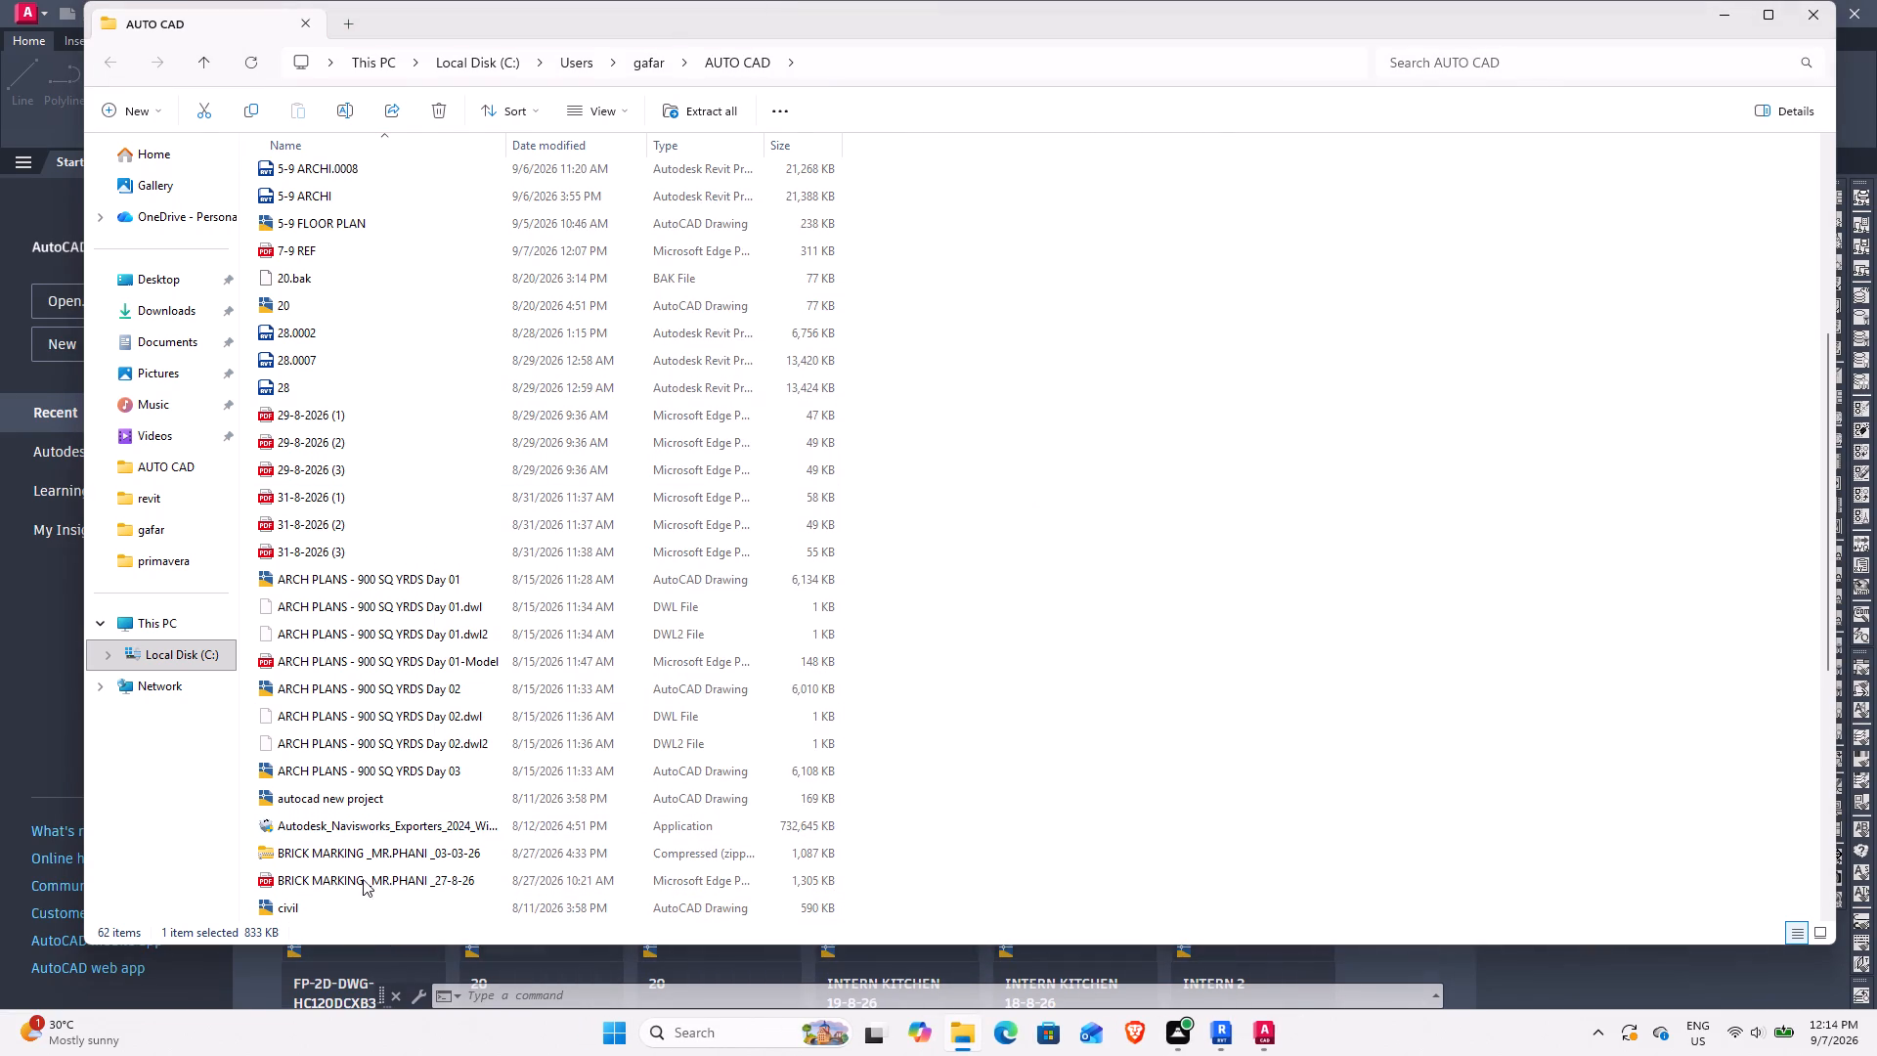
Open the FOUNDATION PLAN 3 PDF from the extracted FOUNDATION PLAN 3 folder.
scroll(377, 497, "up", 8)
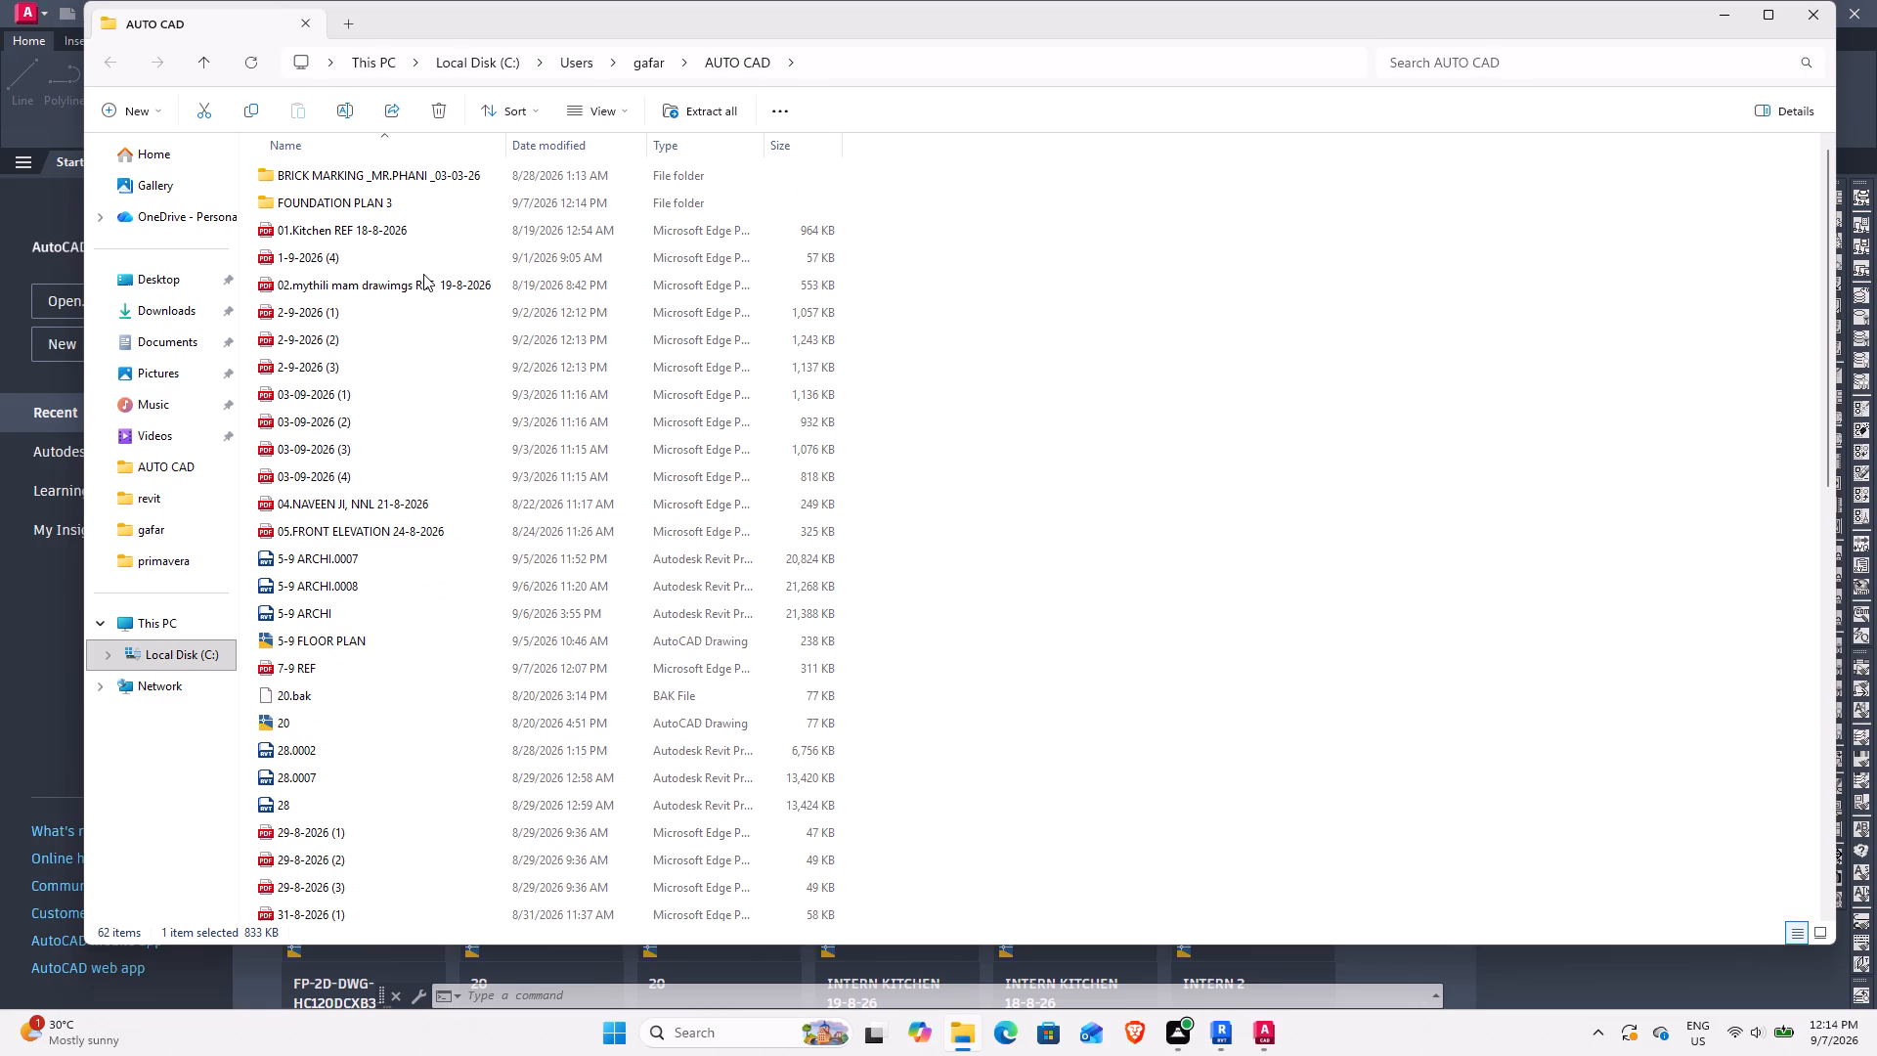
double_click(437, 195)
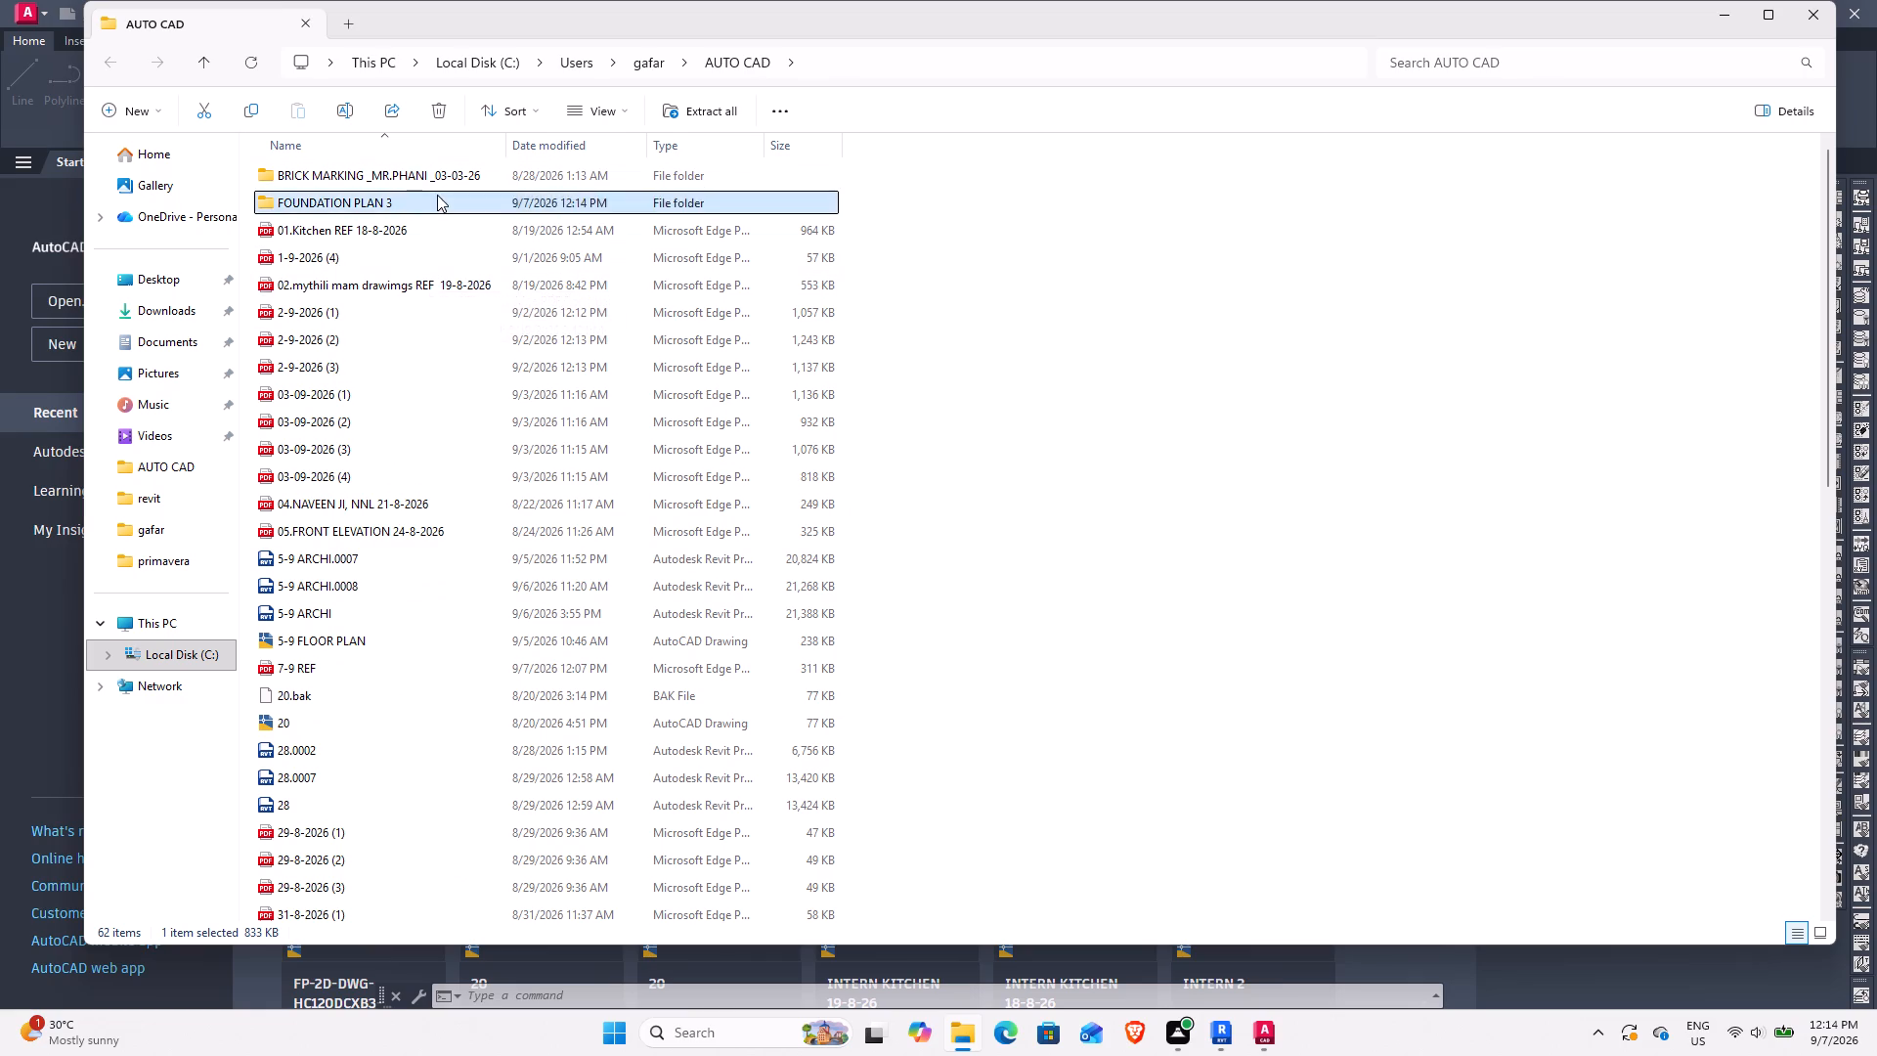
double_click(423, 180)
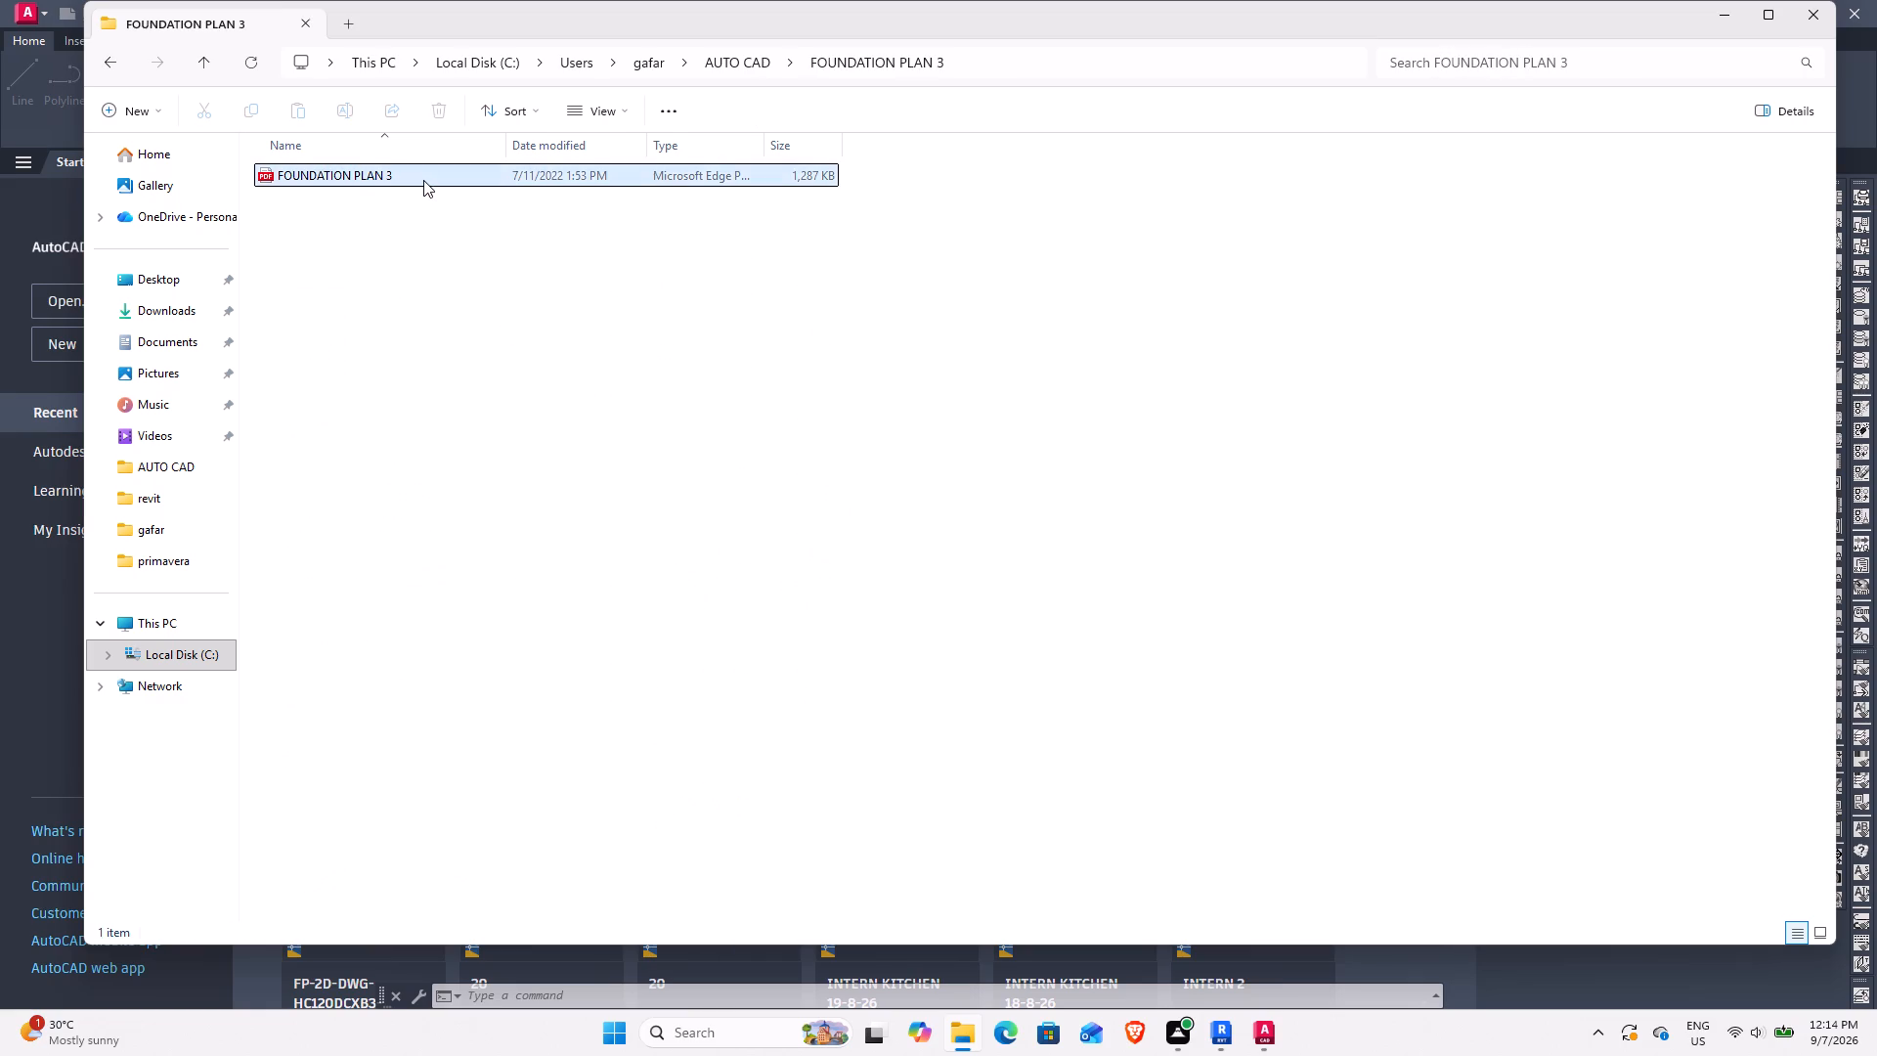
Examine the room layout and dimensions of the floor plan in the PDF, then close it and put the folder window away.
scroll(179, 309, "up", 5)
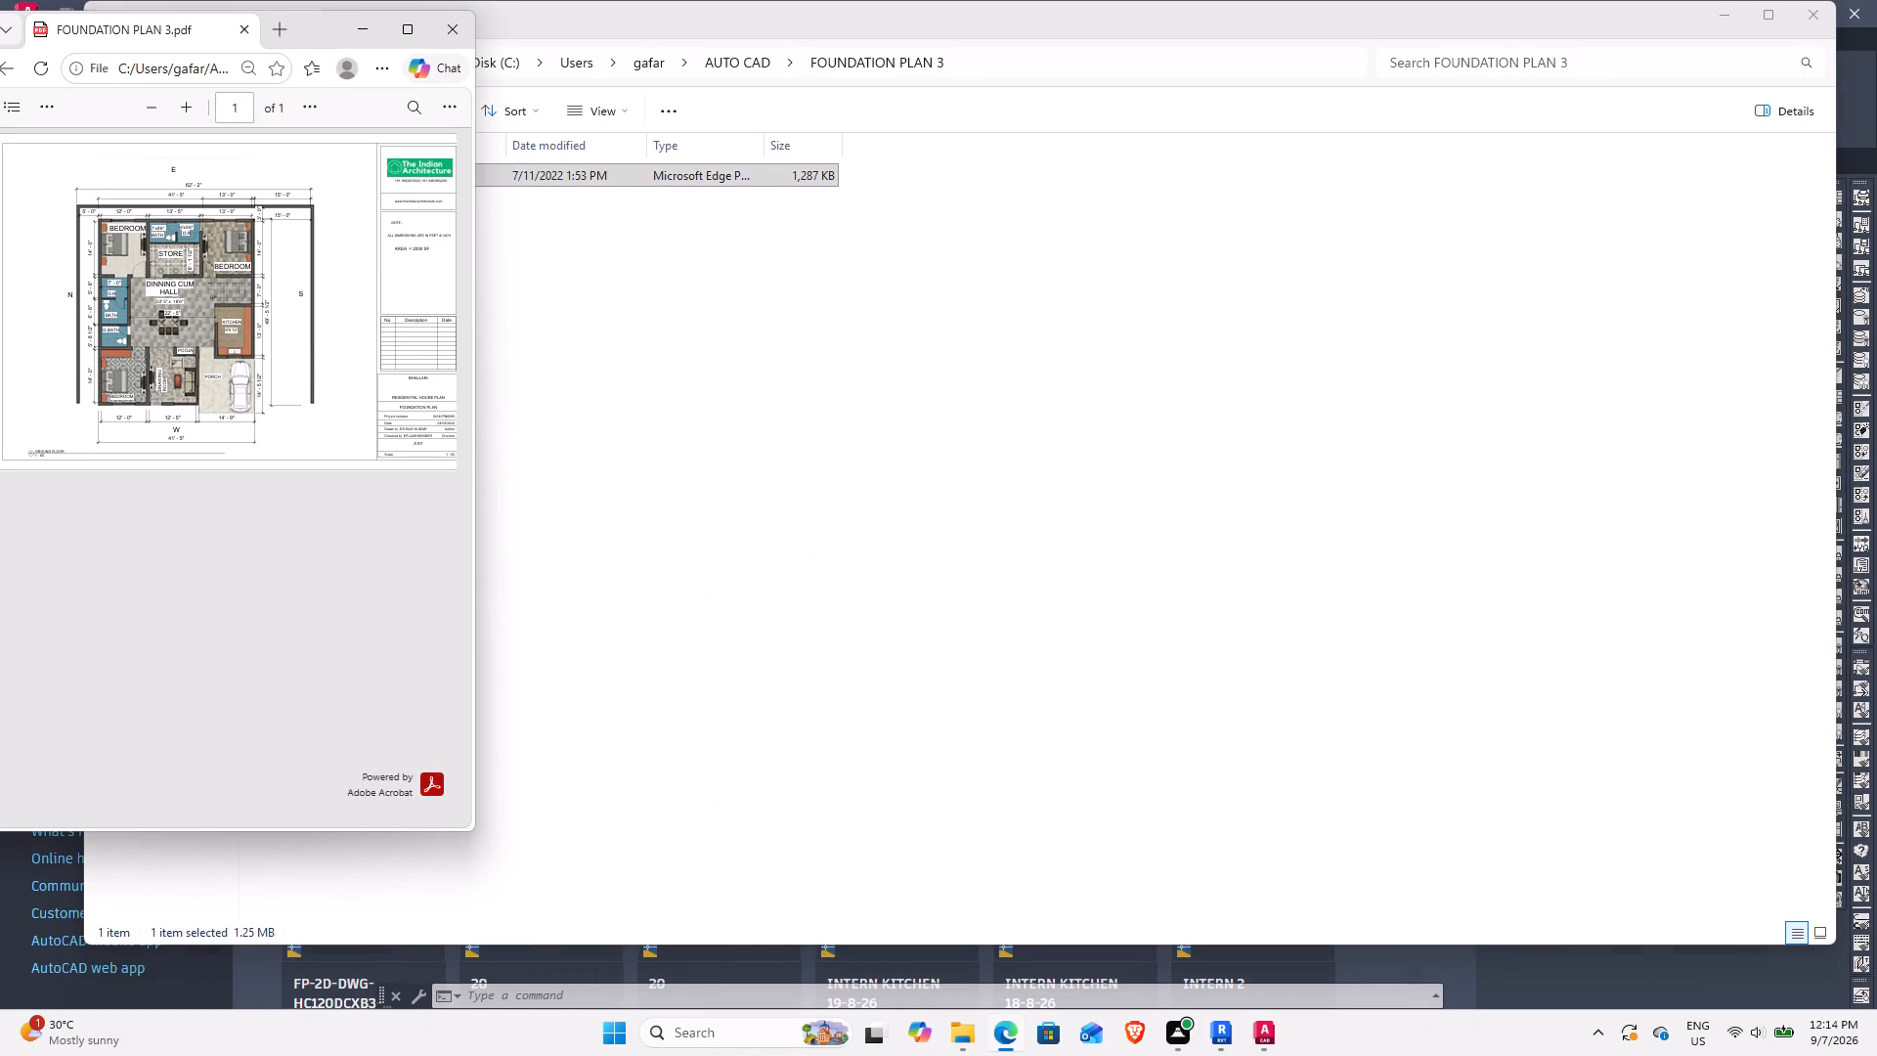
scroll(118, 279, "up", 9, "shift")
scroll(215, 332, "up", 5, "ctrl")
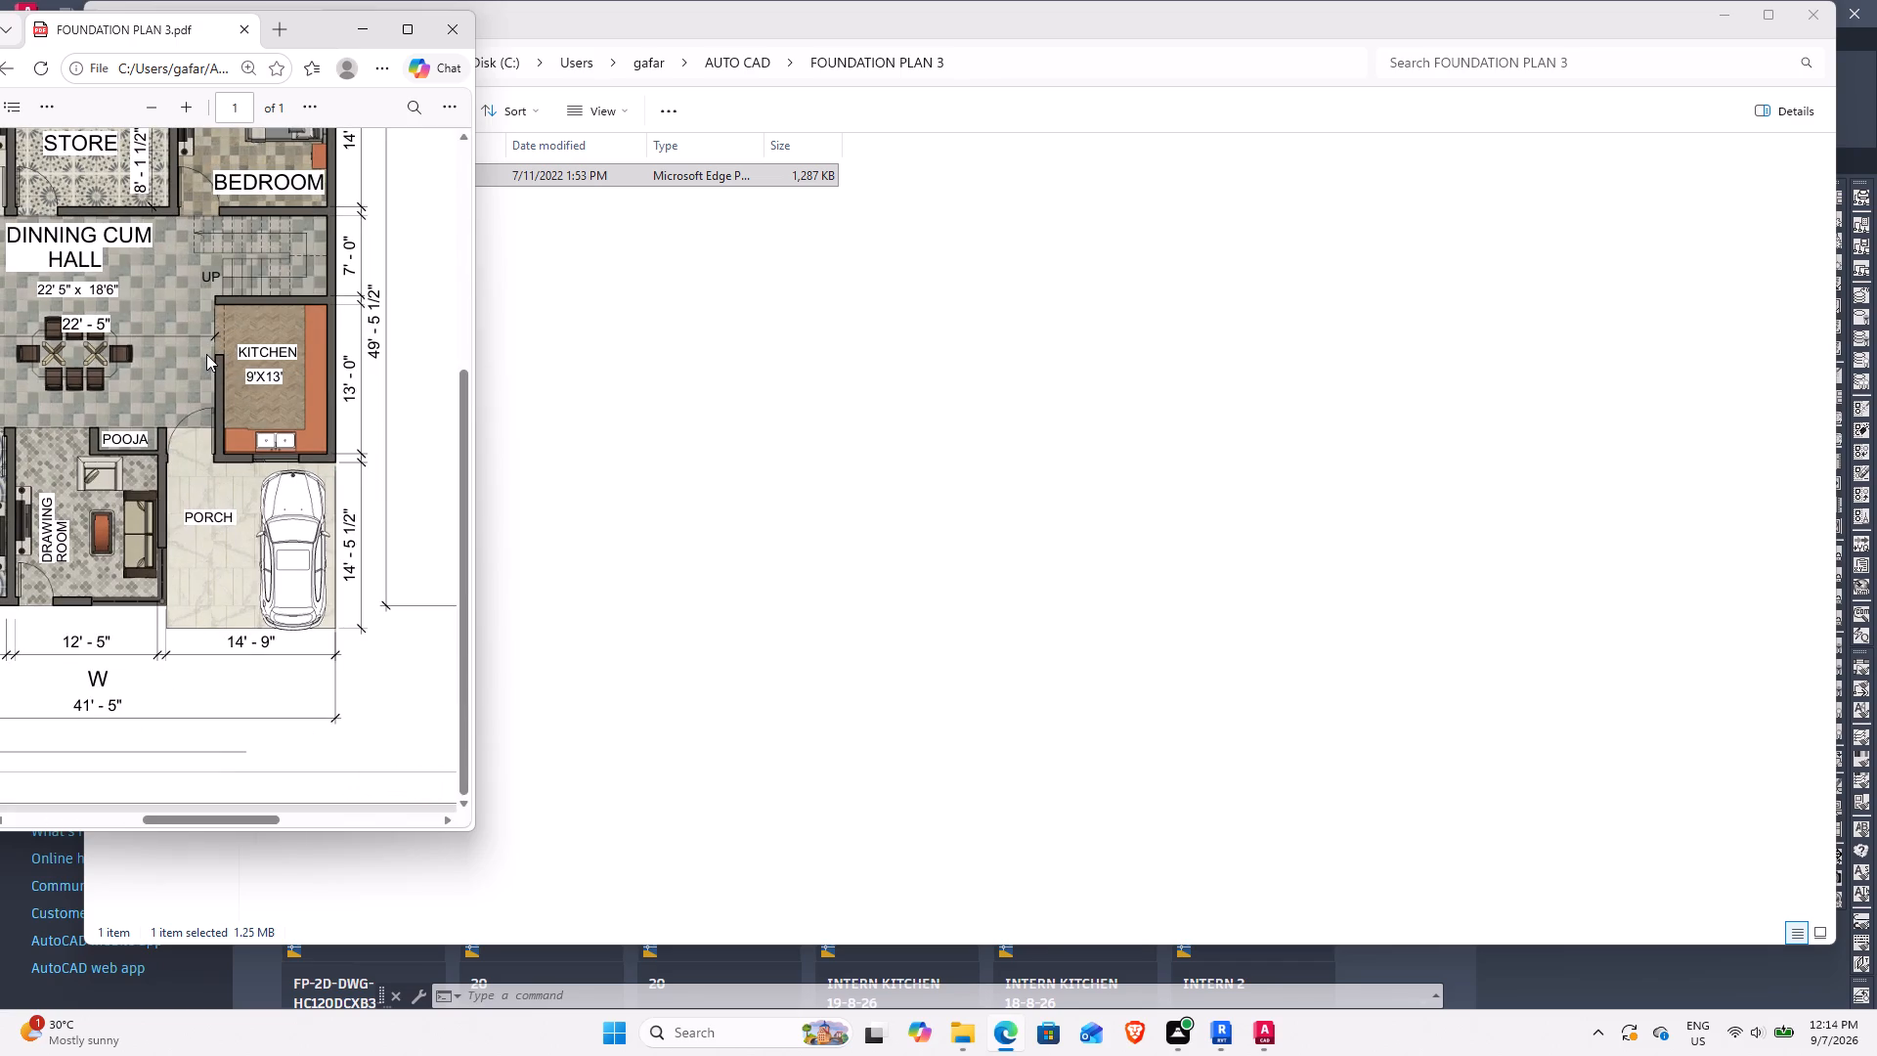
scroll(206, 354, "down", 2, "ctrl")
scroll(154, 450, "up", 3, "ctrl")
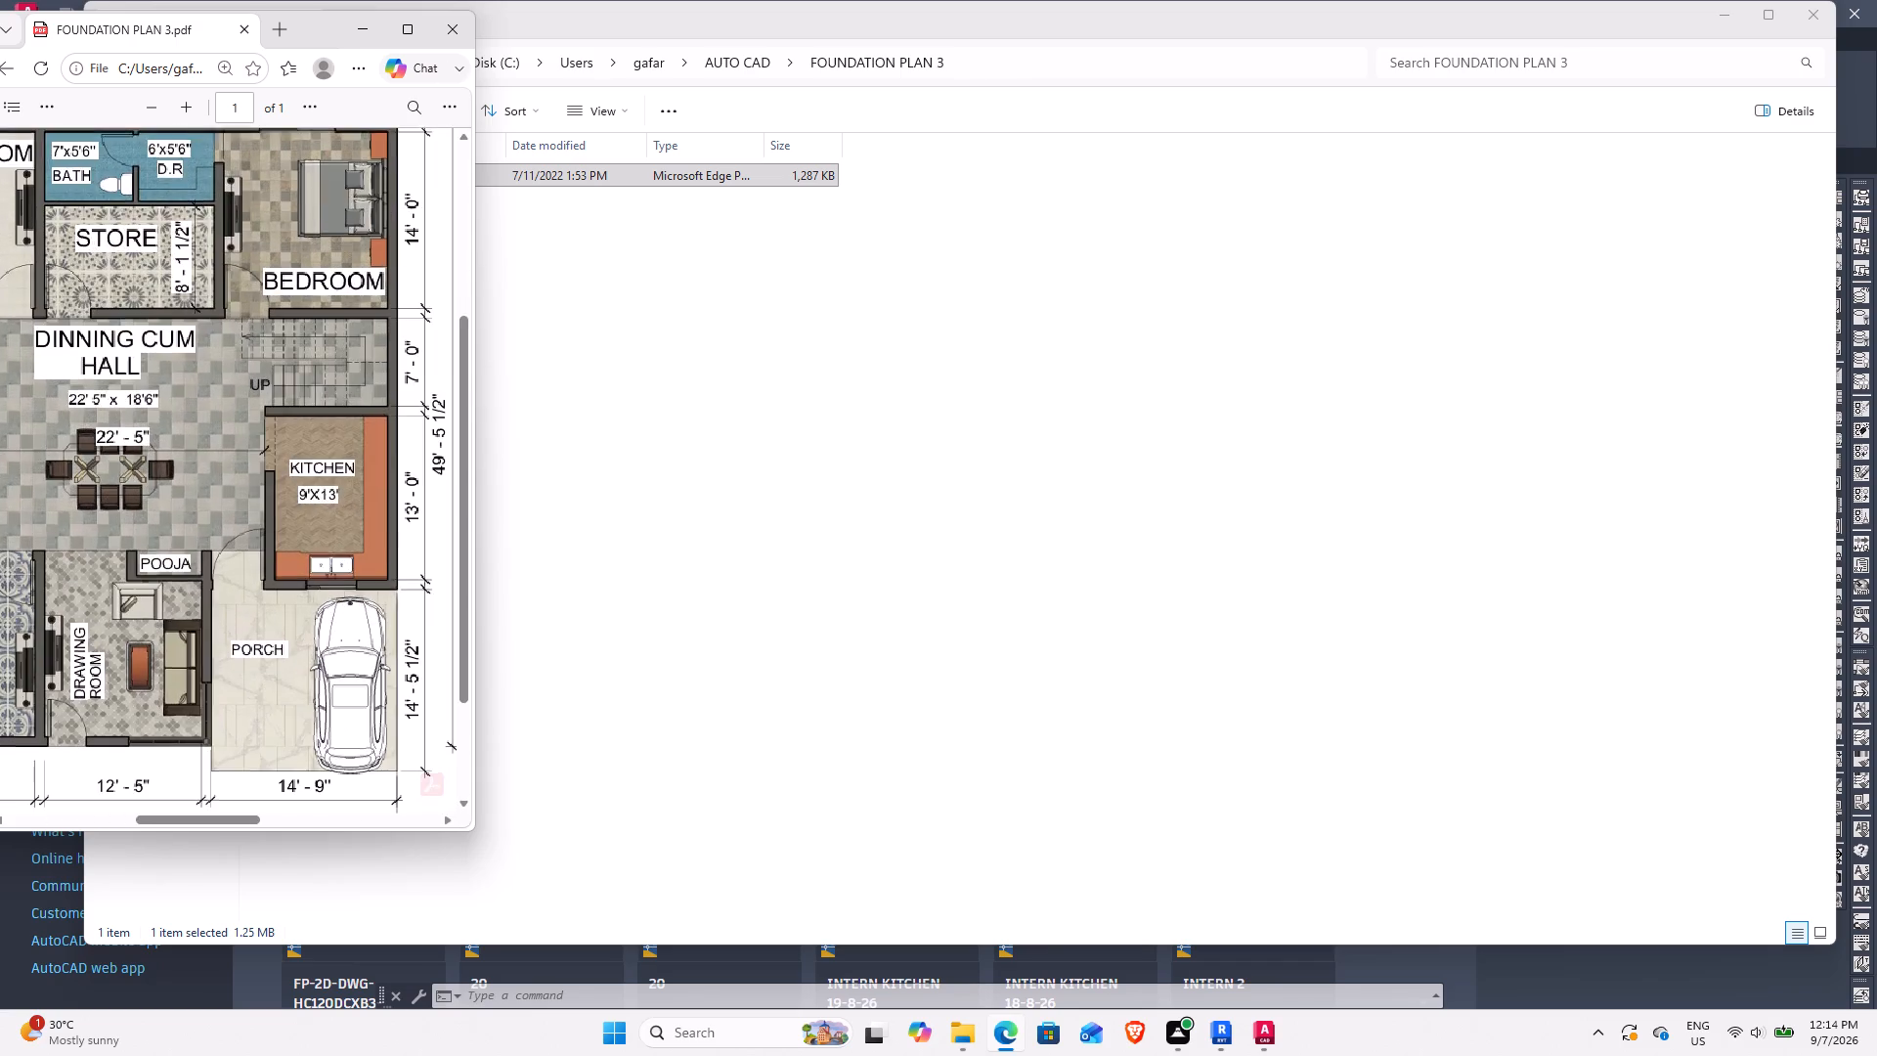
scroll(154, 450, "down", 2, "ctrl")
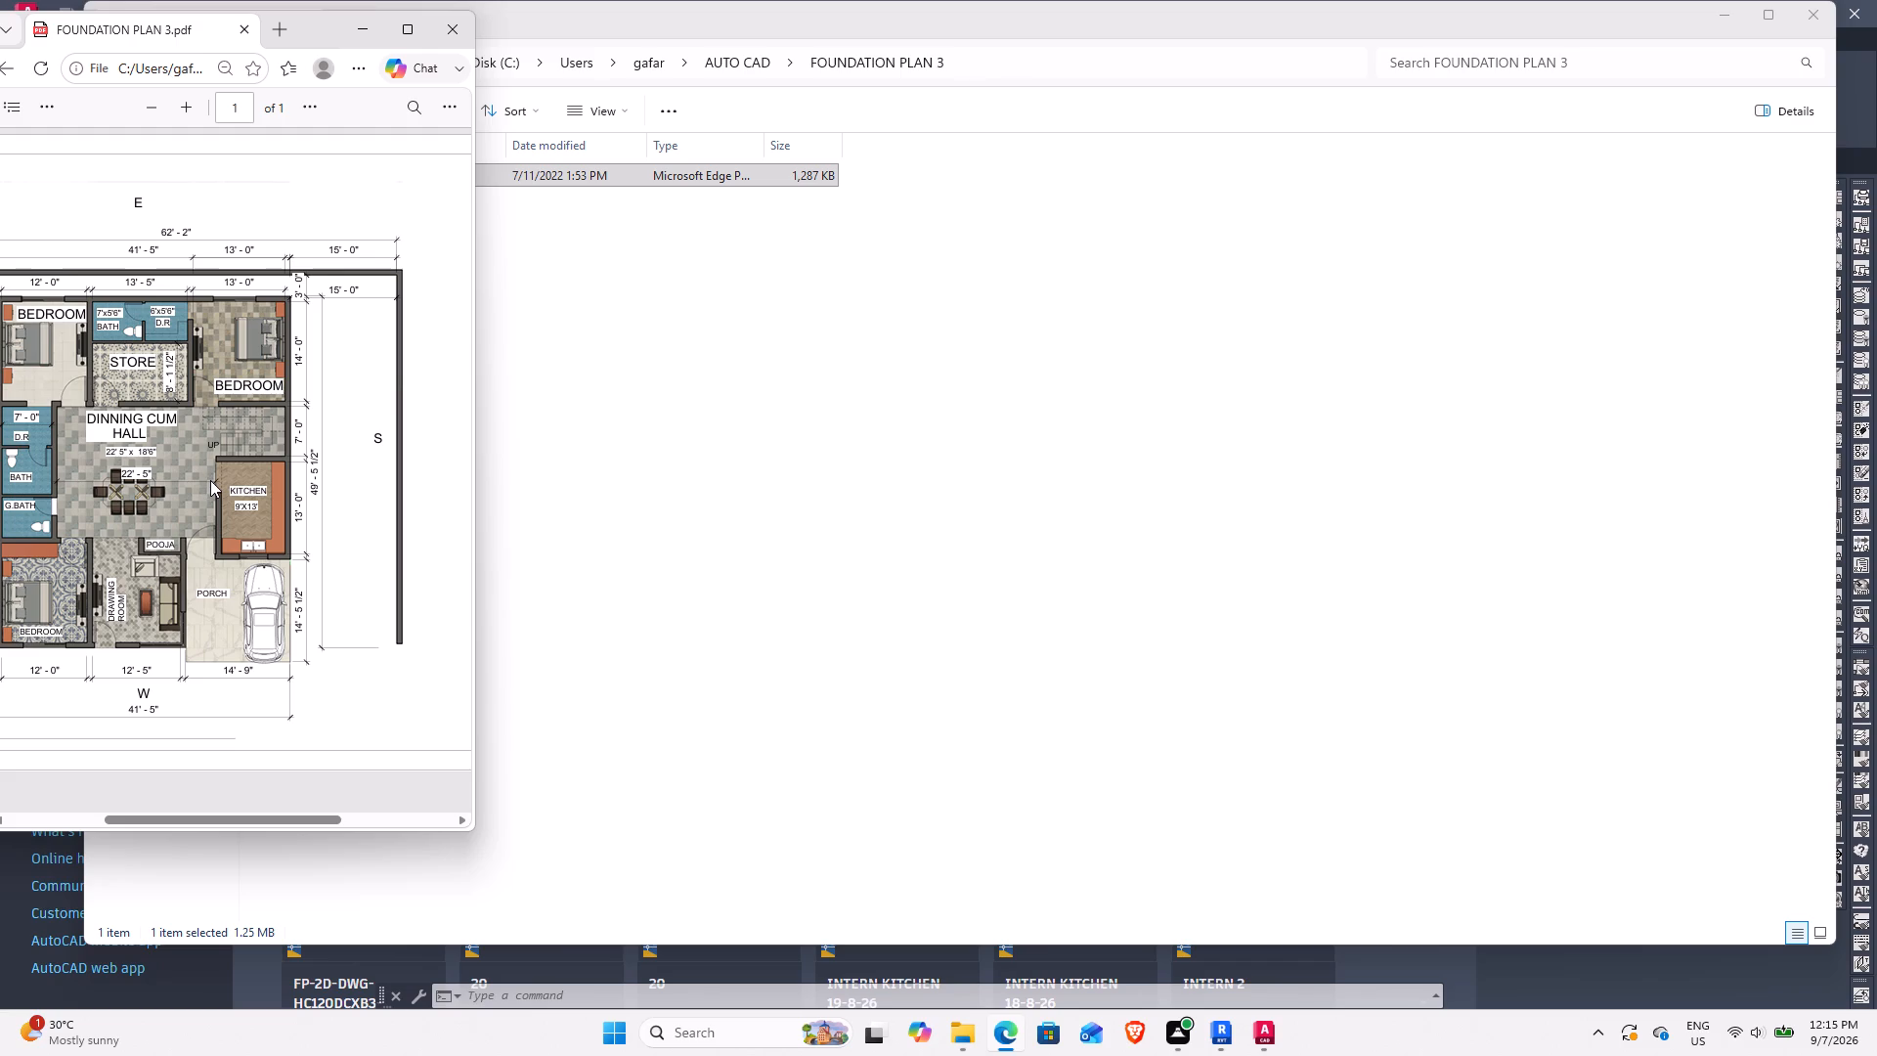
scroll(210, 356, "down", 3)
left_click(448, 41)
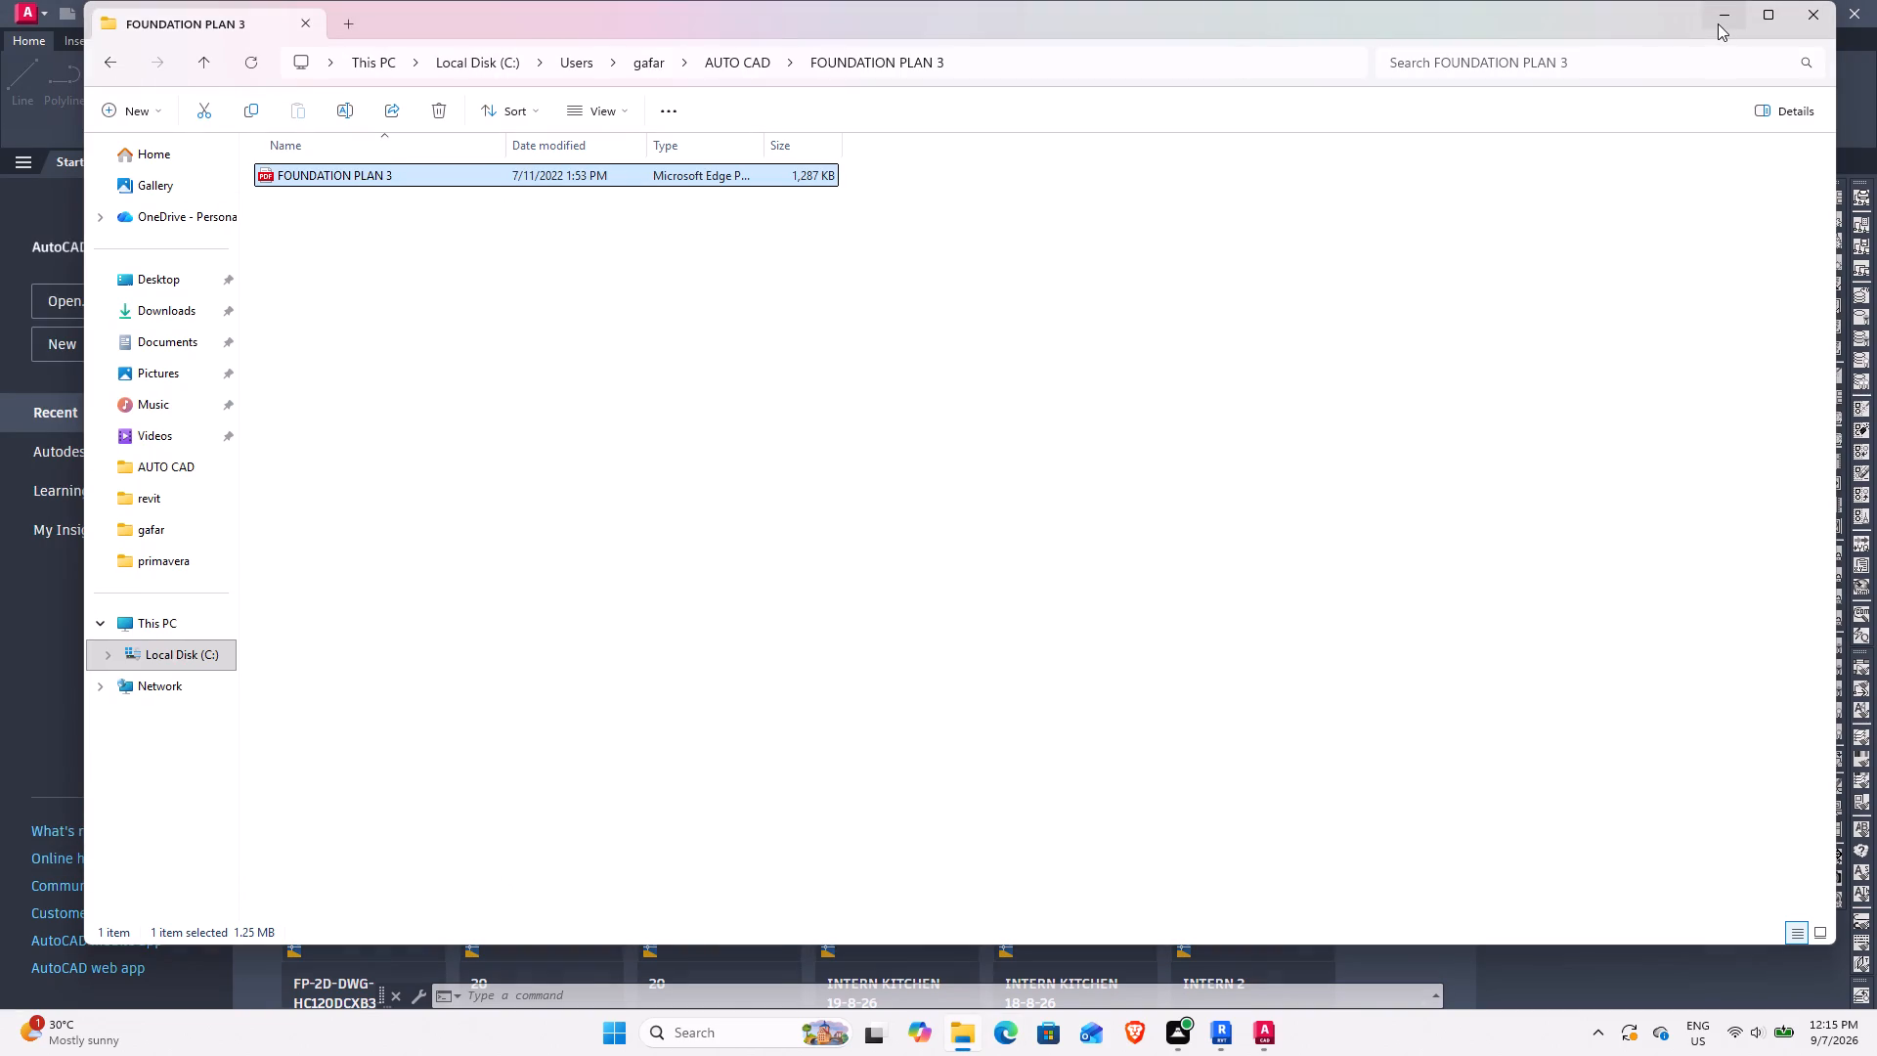
left_click(1718, 23)
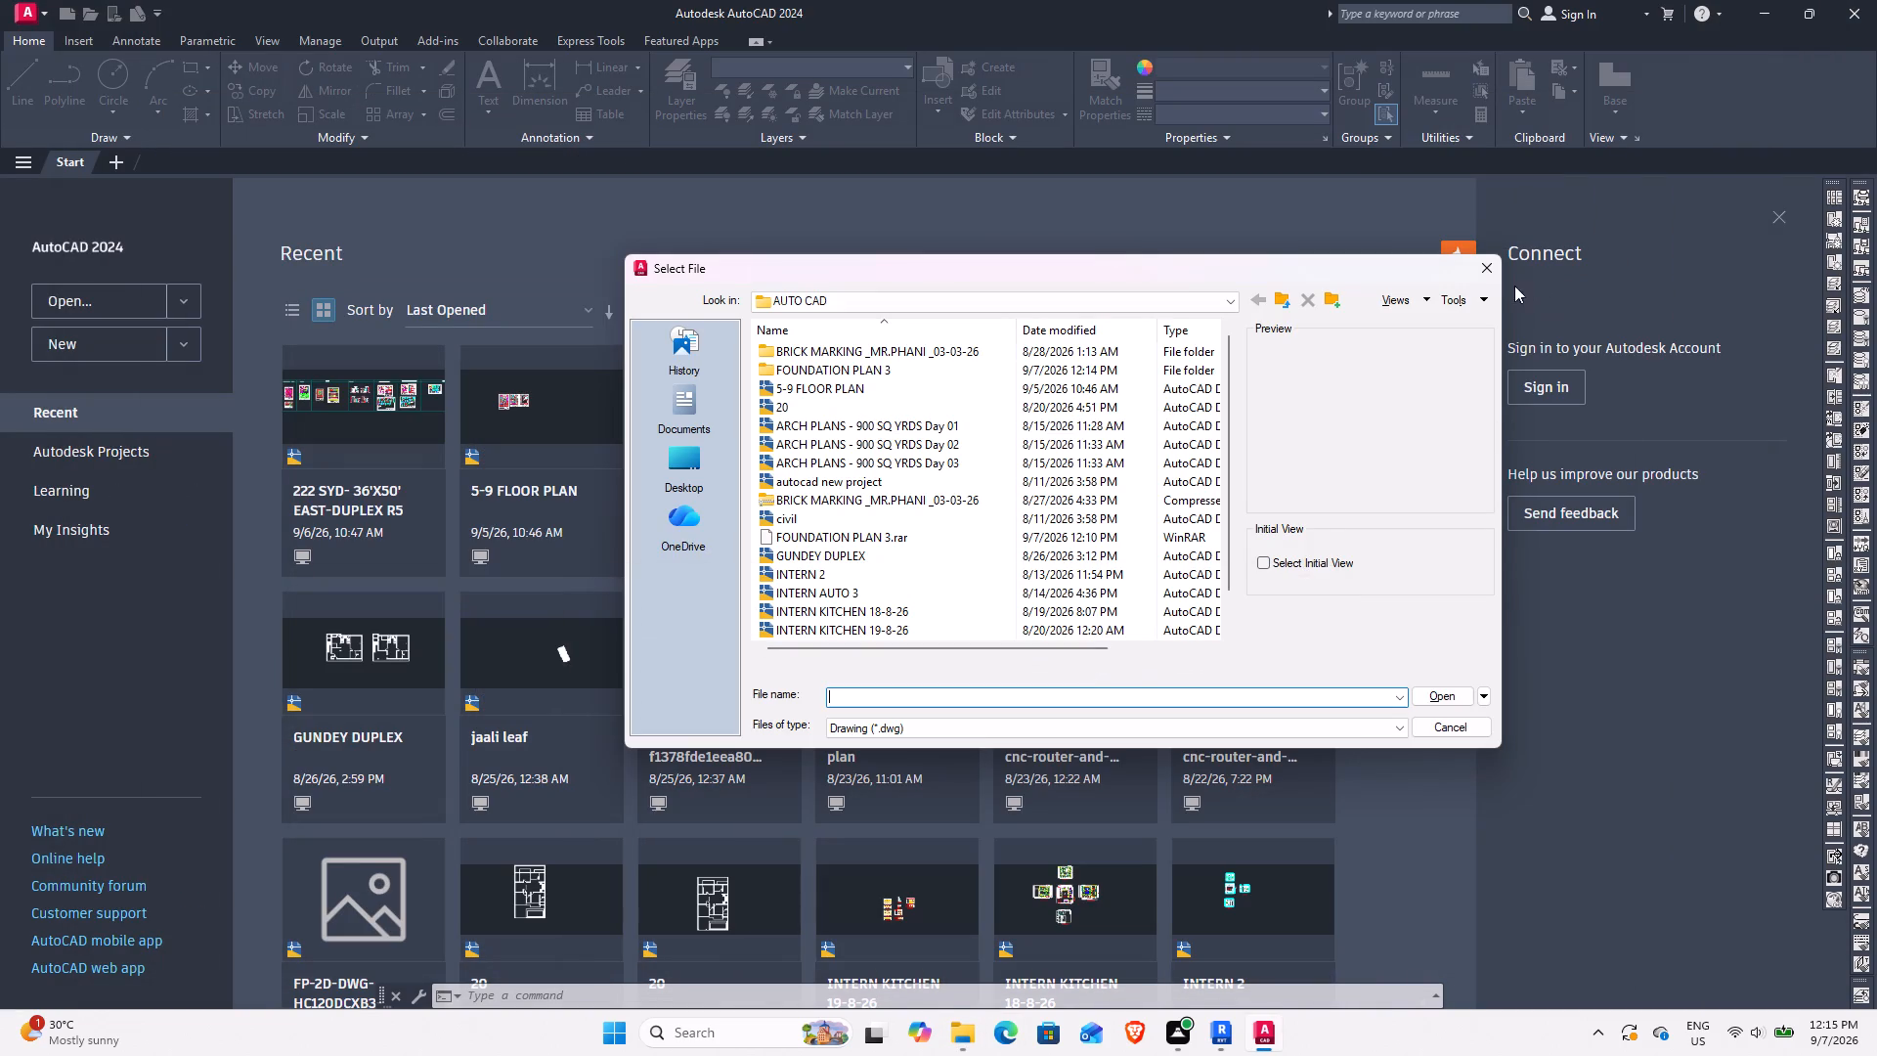
Cancel AutoCAD's file selection, return to Revit and create a new project from the English-Imperial default.rte template.
left_click(1489, 268)
left_click(1762, 9)
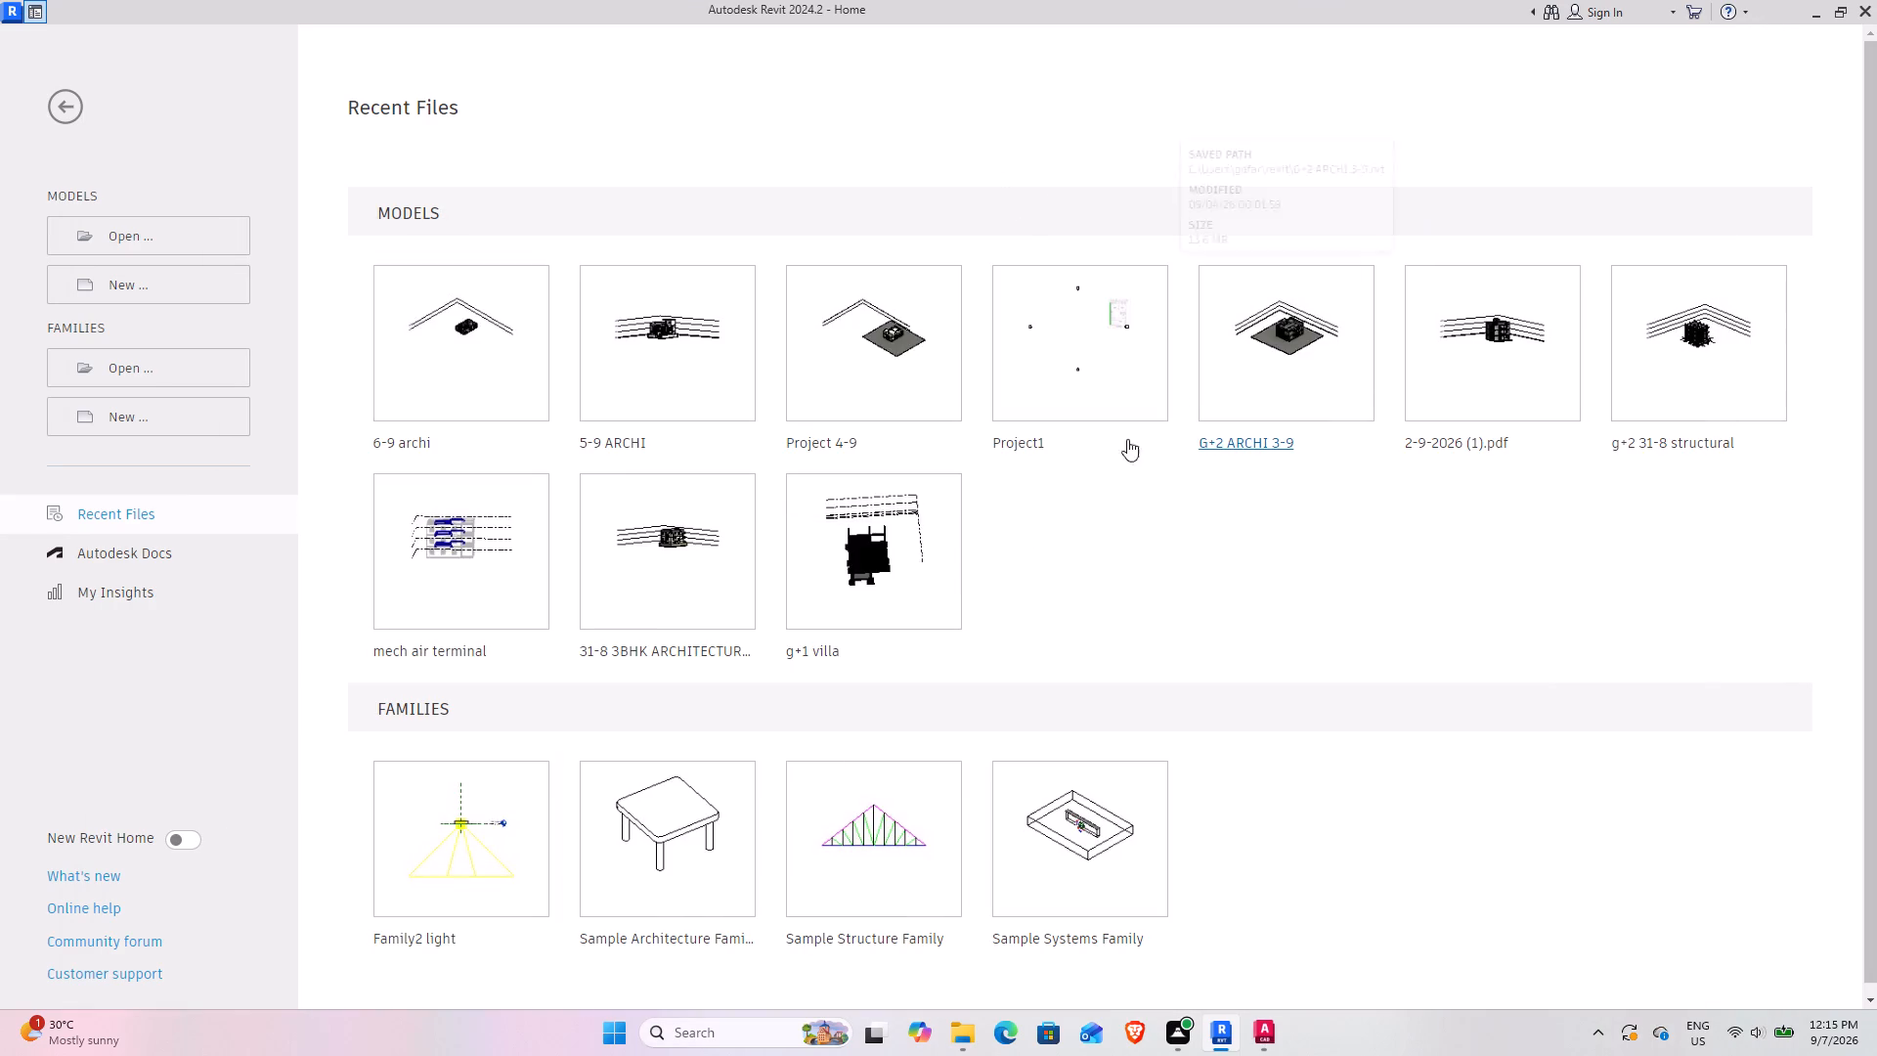
left_click(132, 288)
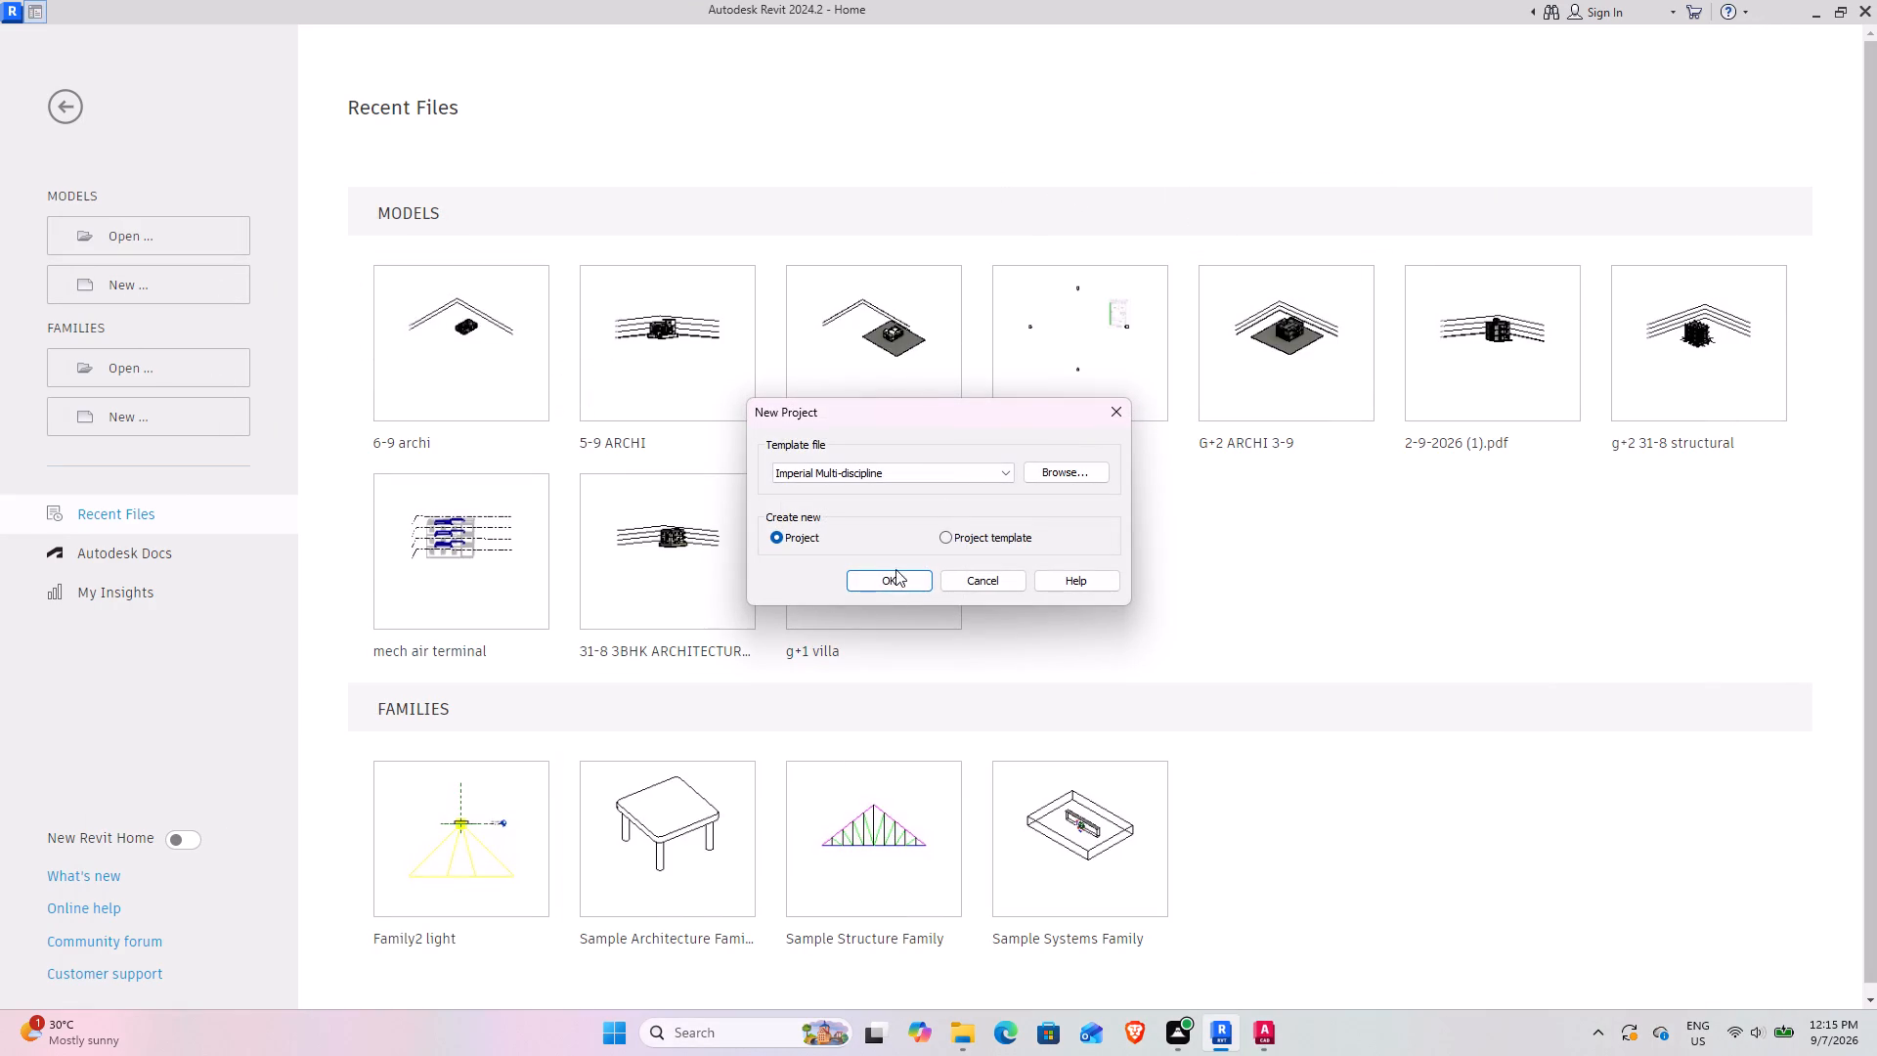
left_click(1002, 471)
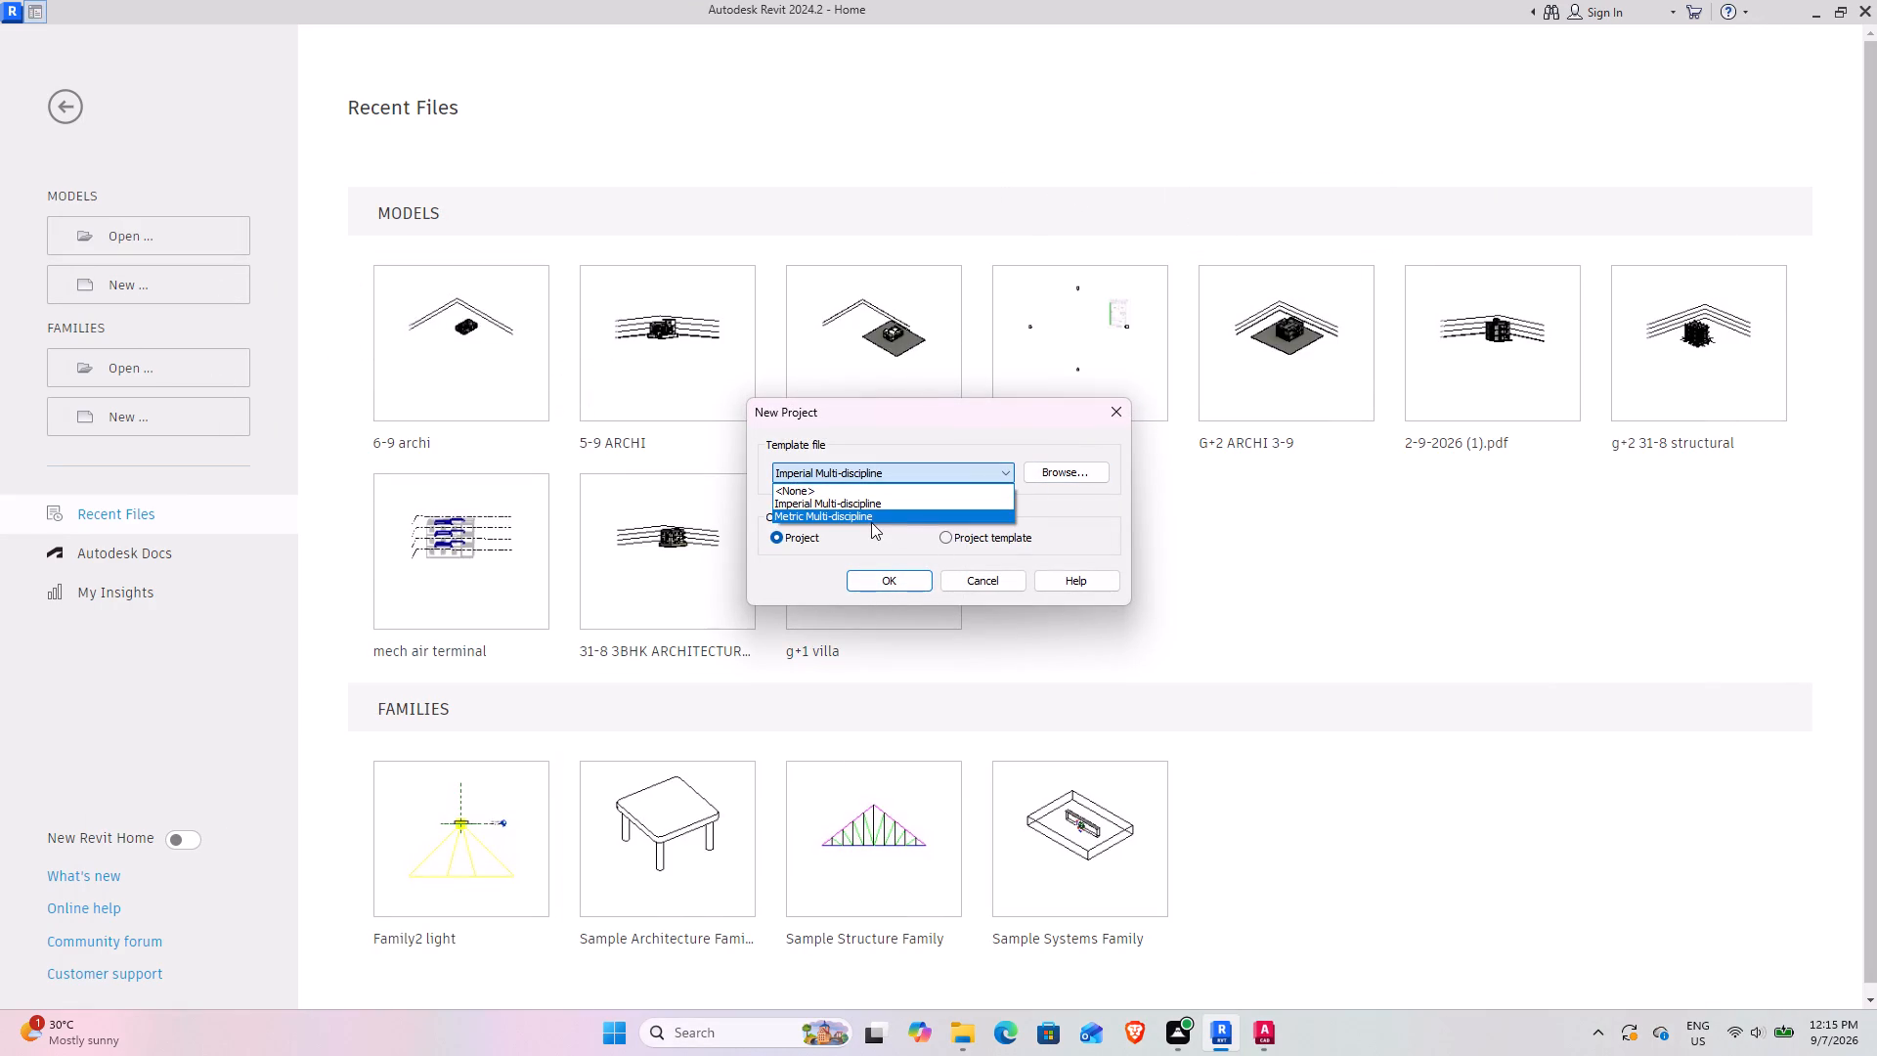
left_click(1064, 457)
left_click(1057, 468)
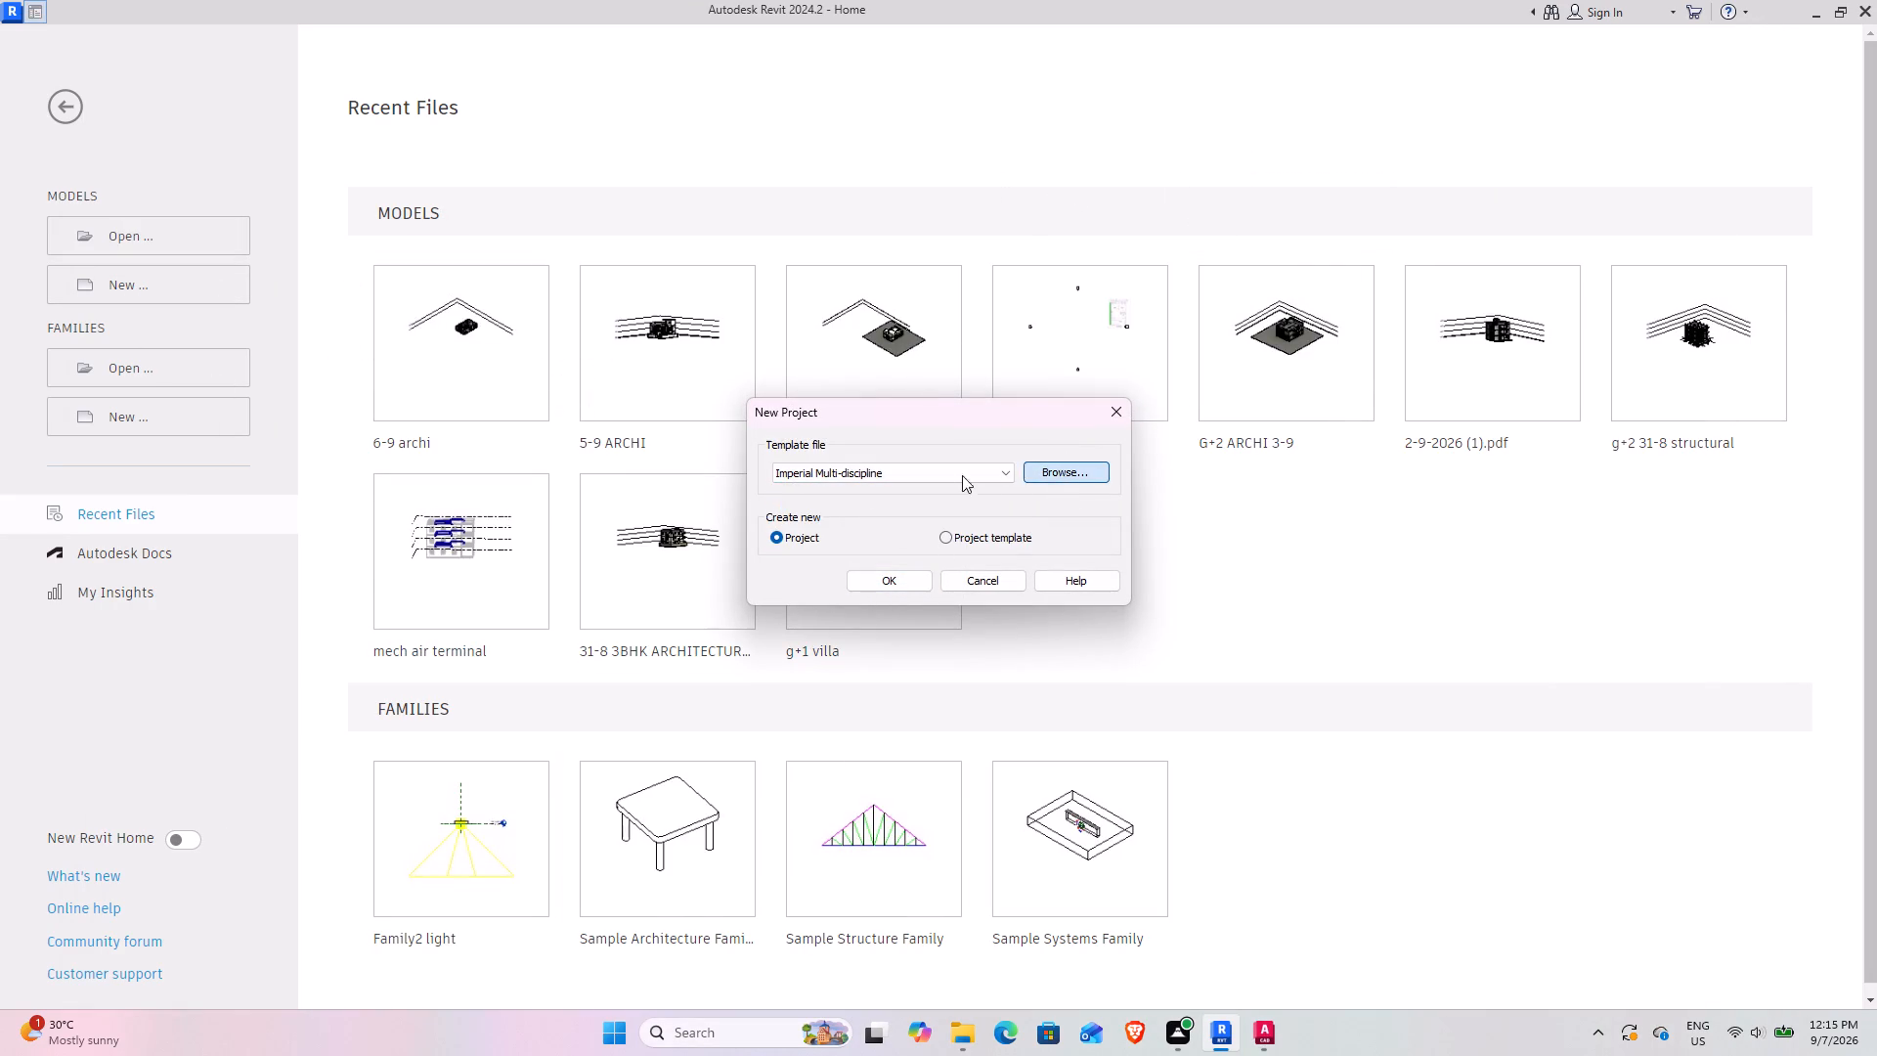
left_click(754, 381)
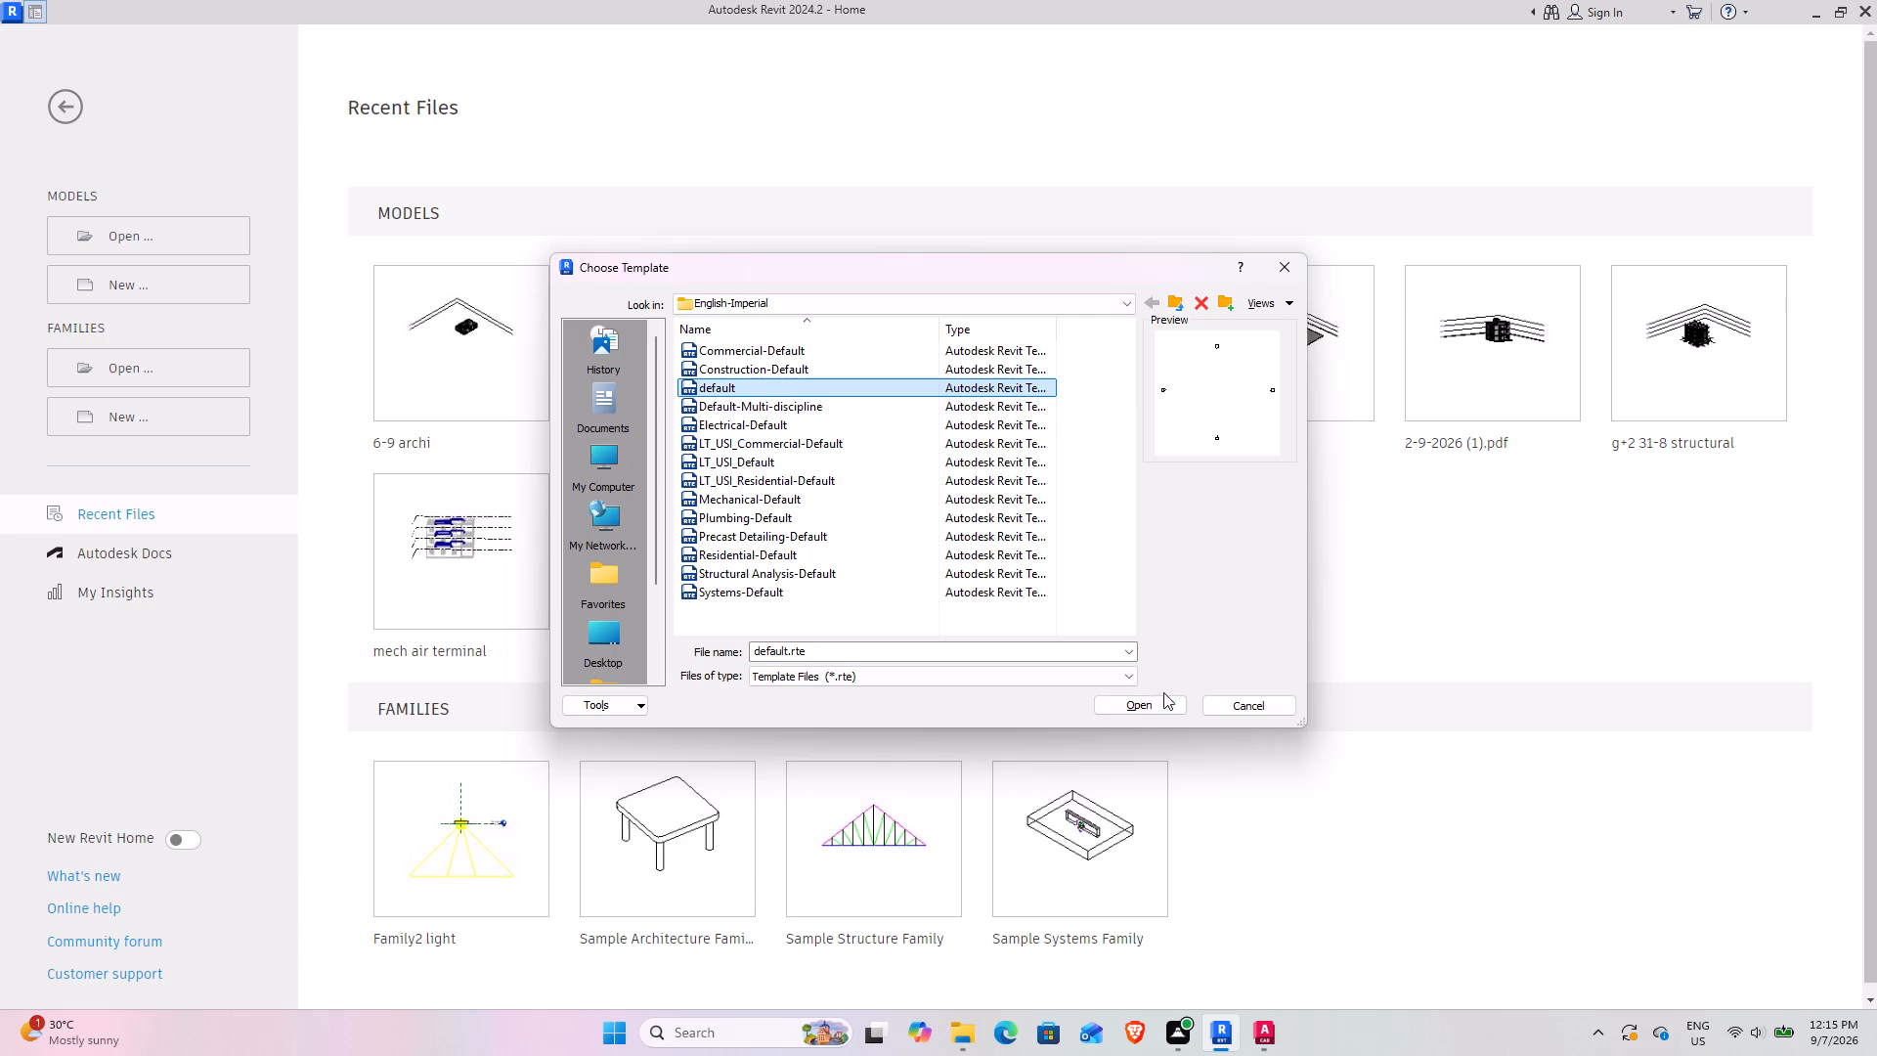
left_click(1134, 702)
left_click(874, 574)
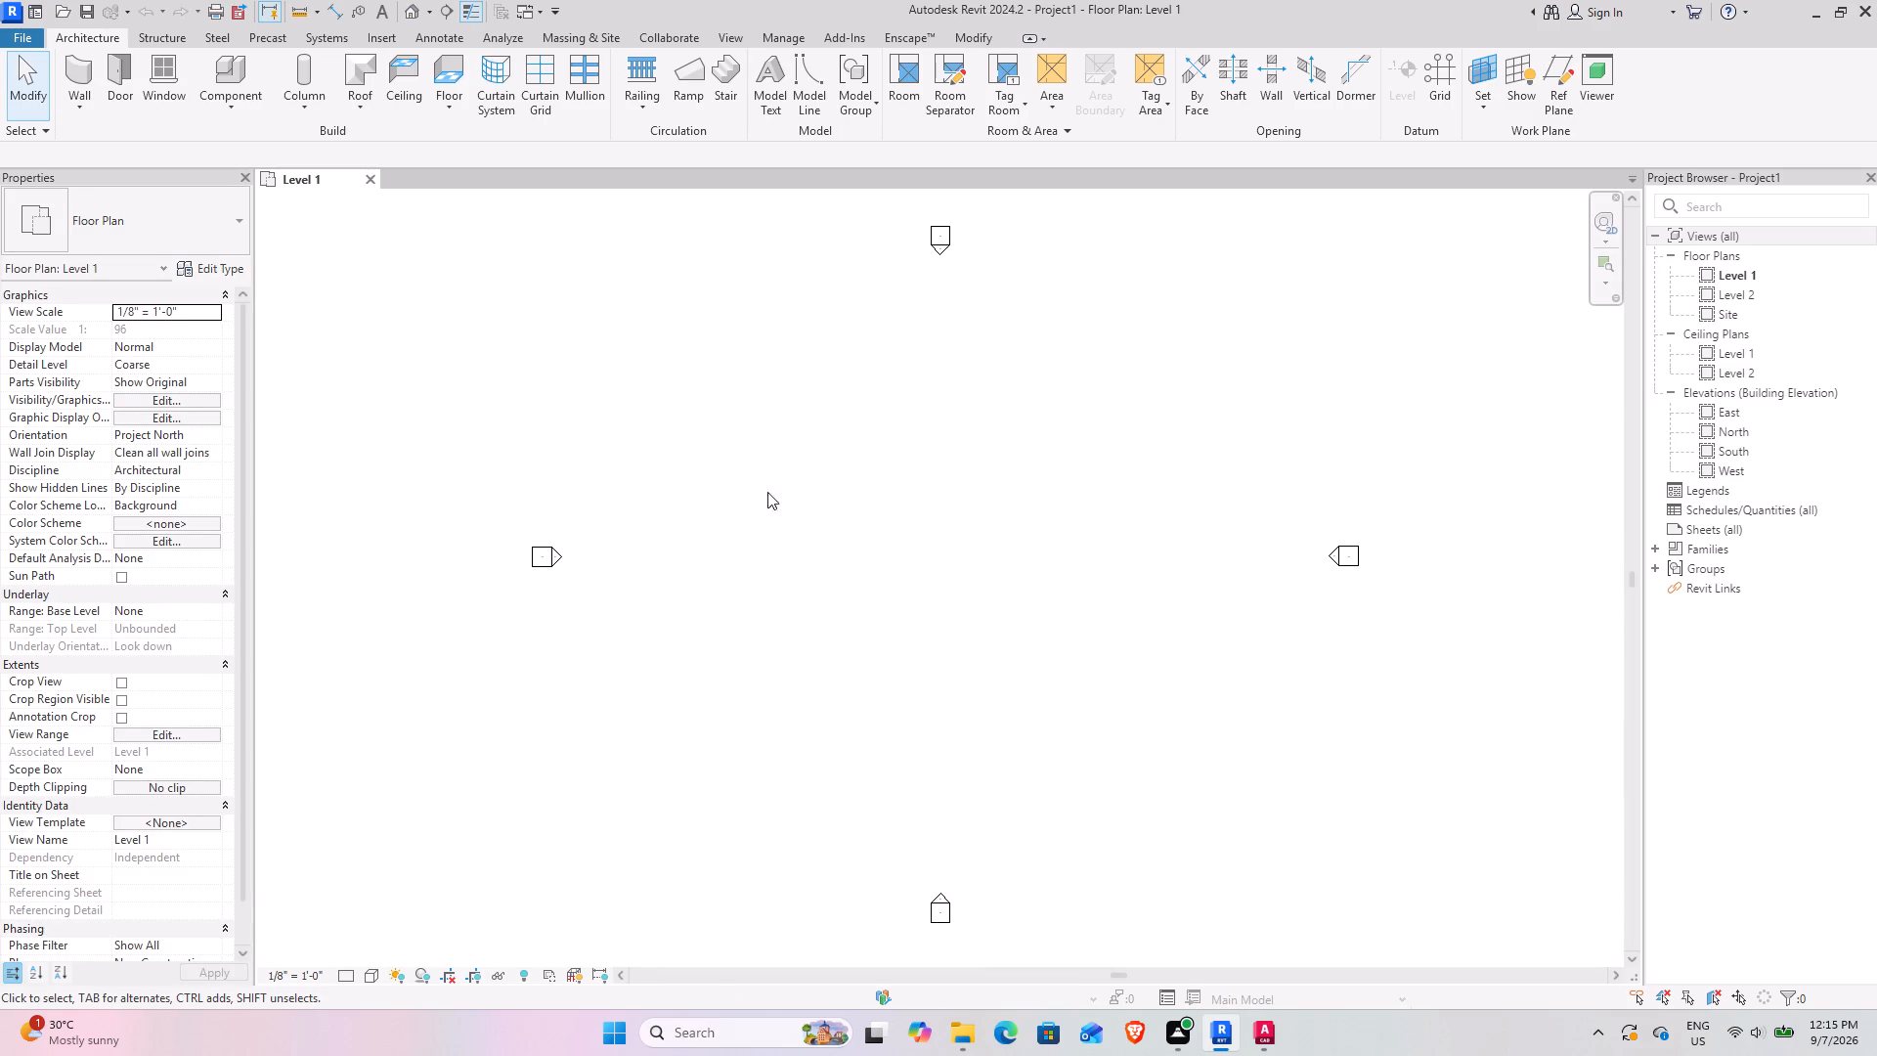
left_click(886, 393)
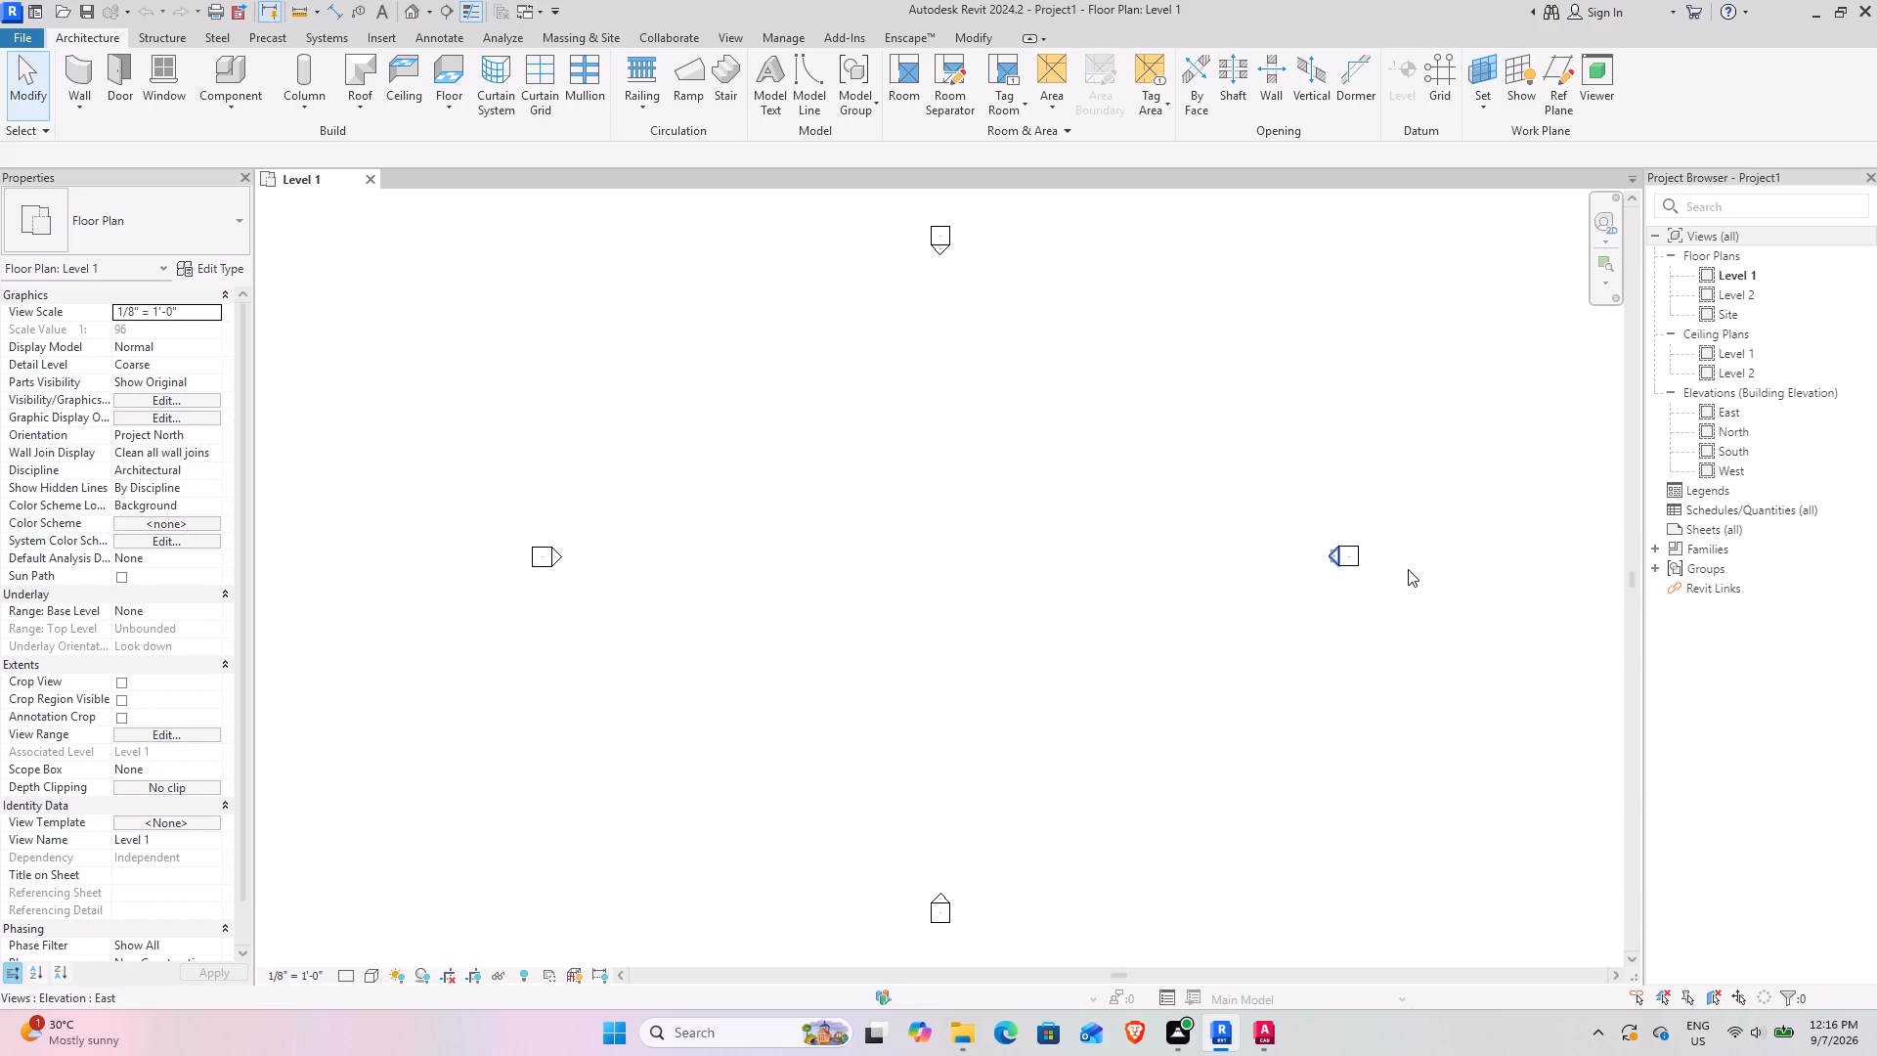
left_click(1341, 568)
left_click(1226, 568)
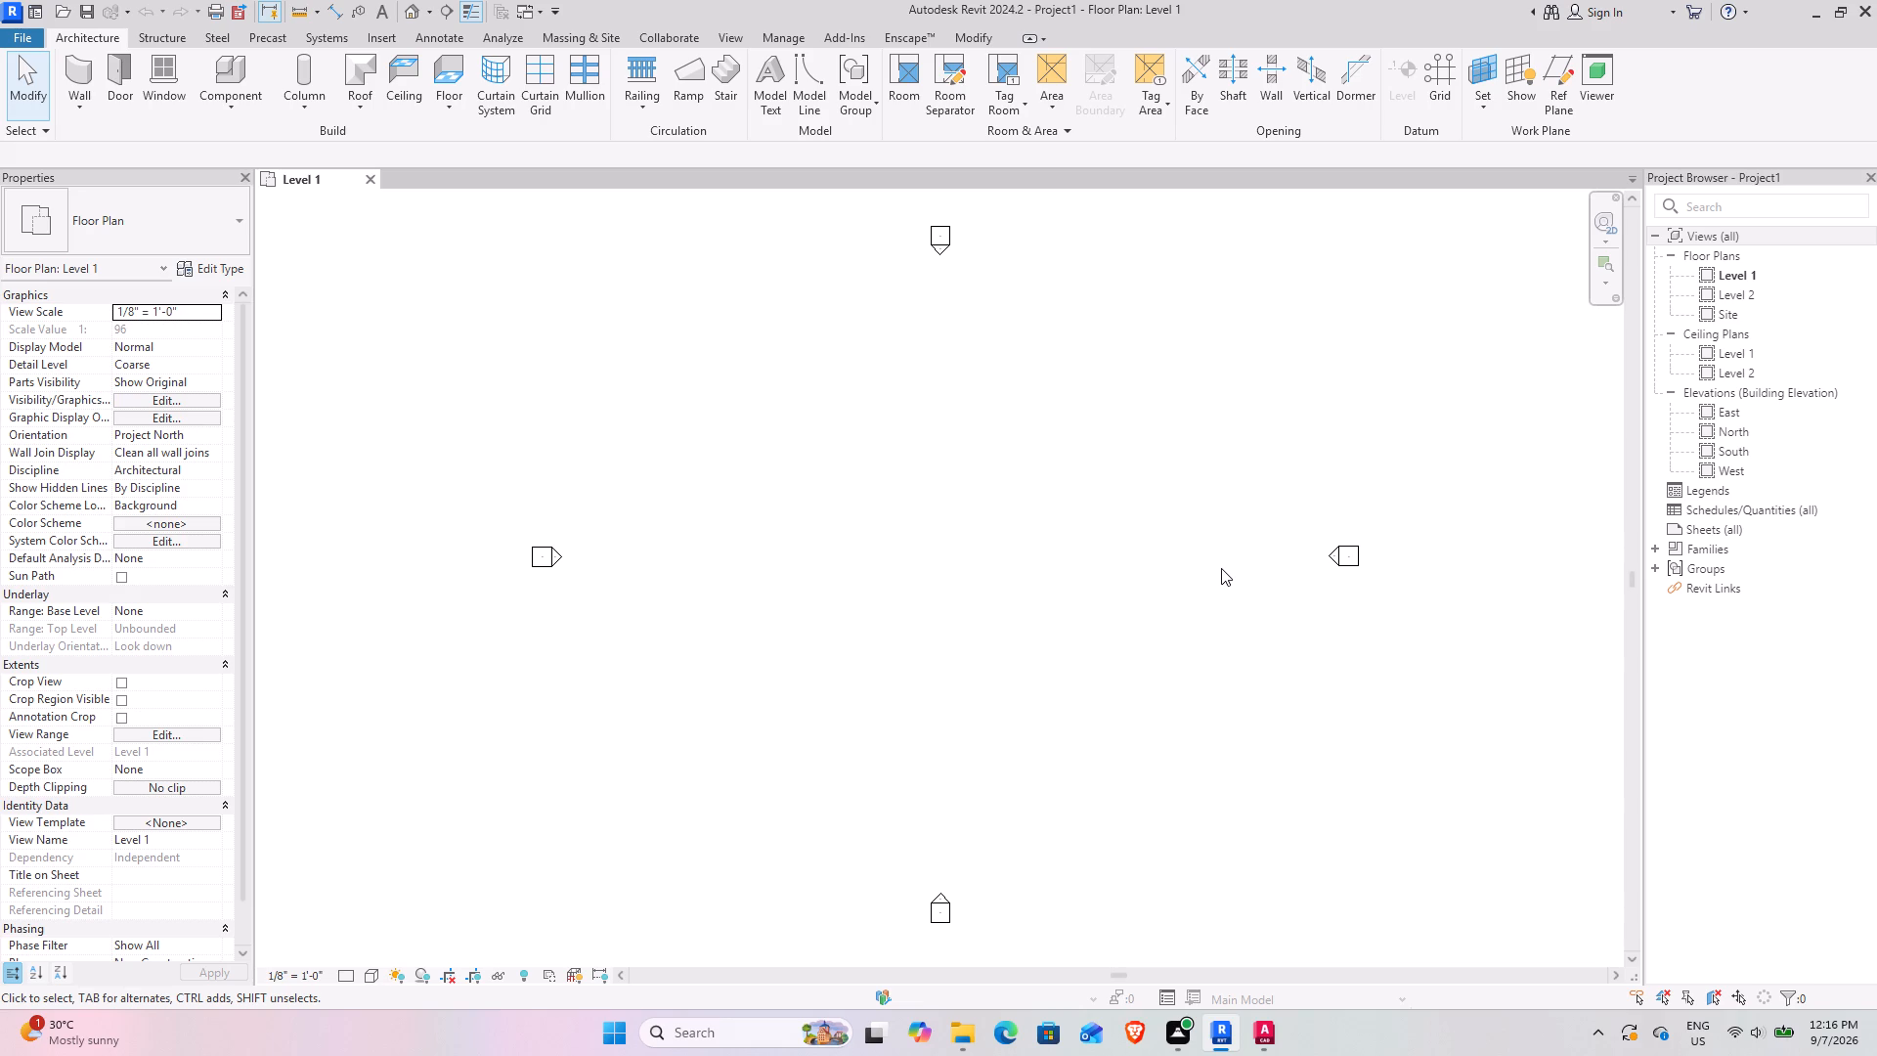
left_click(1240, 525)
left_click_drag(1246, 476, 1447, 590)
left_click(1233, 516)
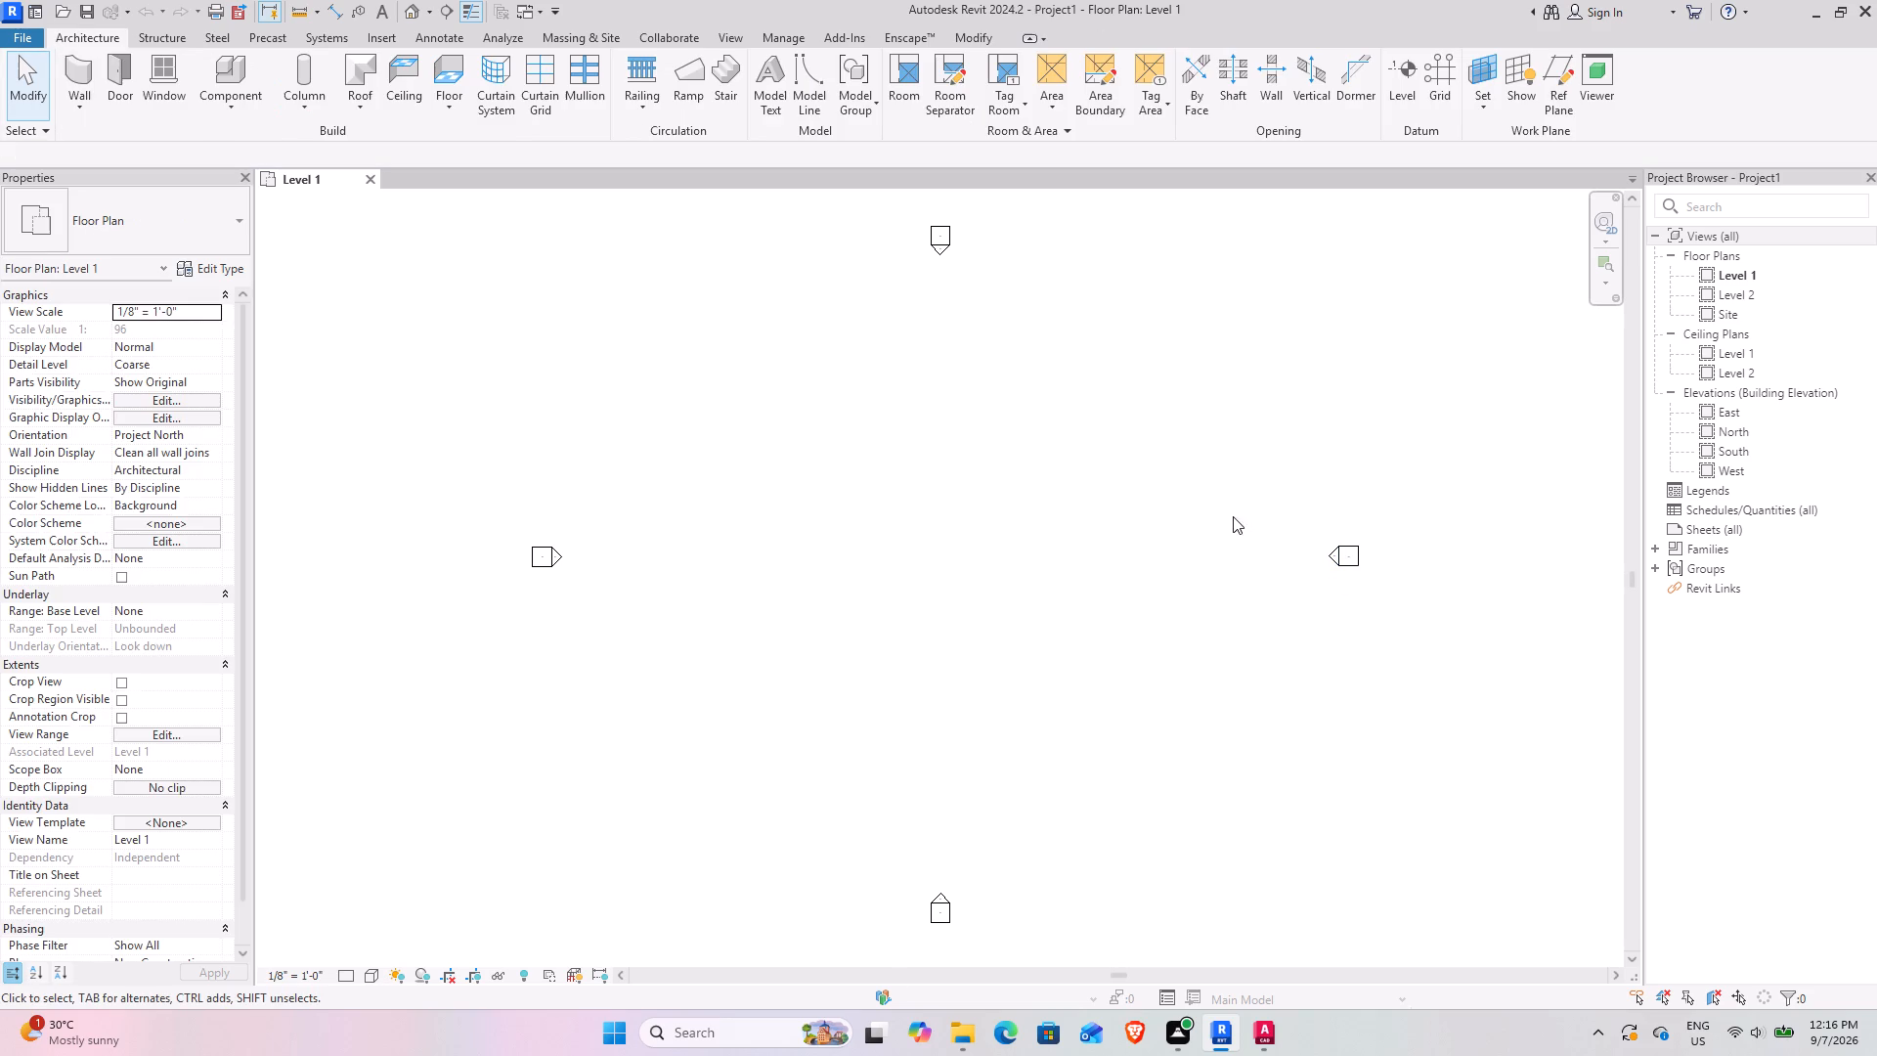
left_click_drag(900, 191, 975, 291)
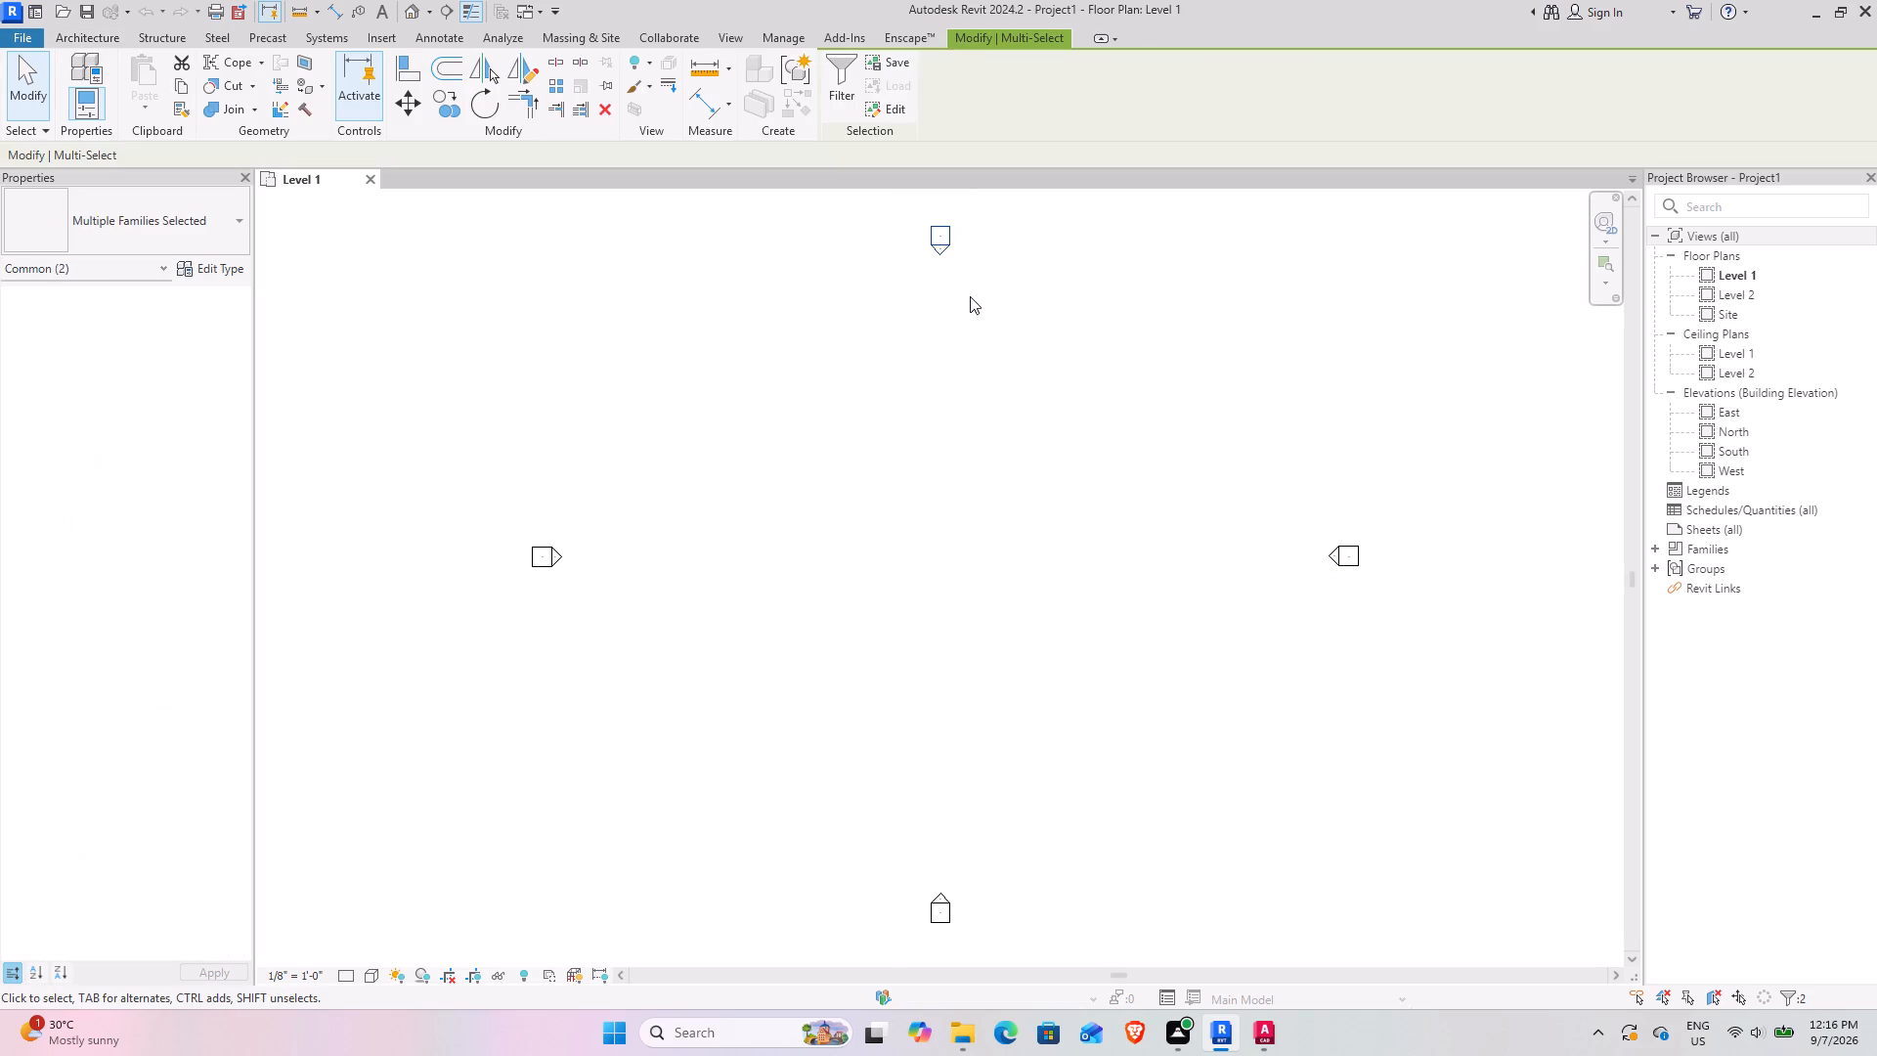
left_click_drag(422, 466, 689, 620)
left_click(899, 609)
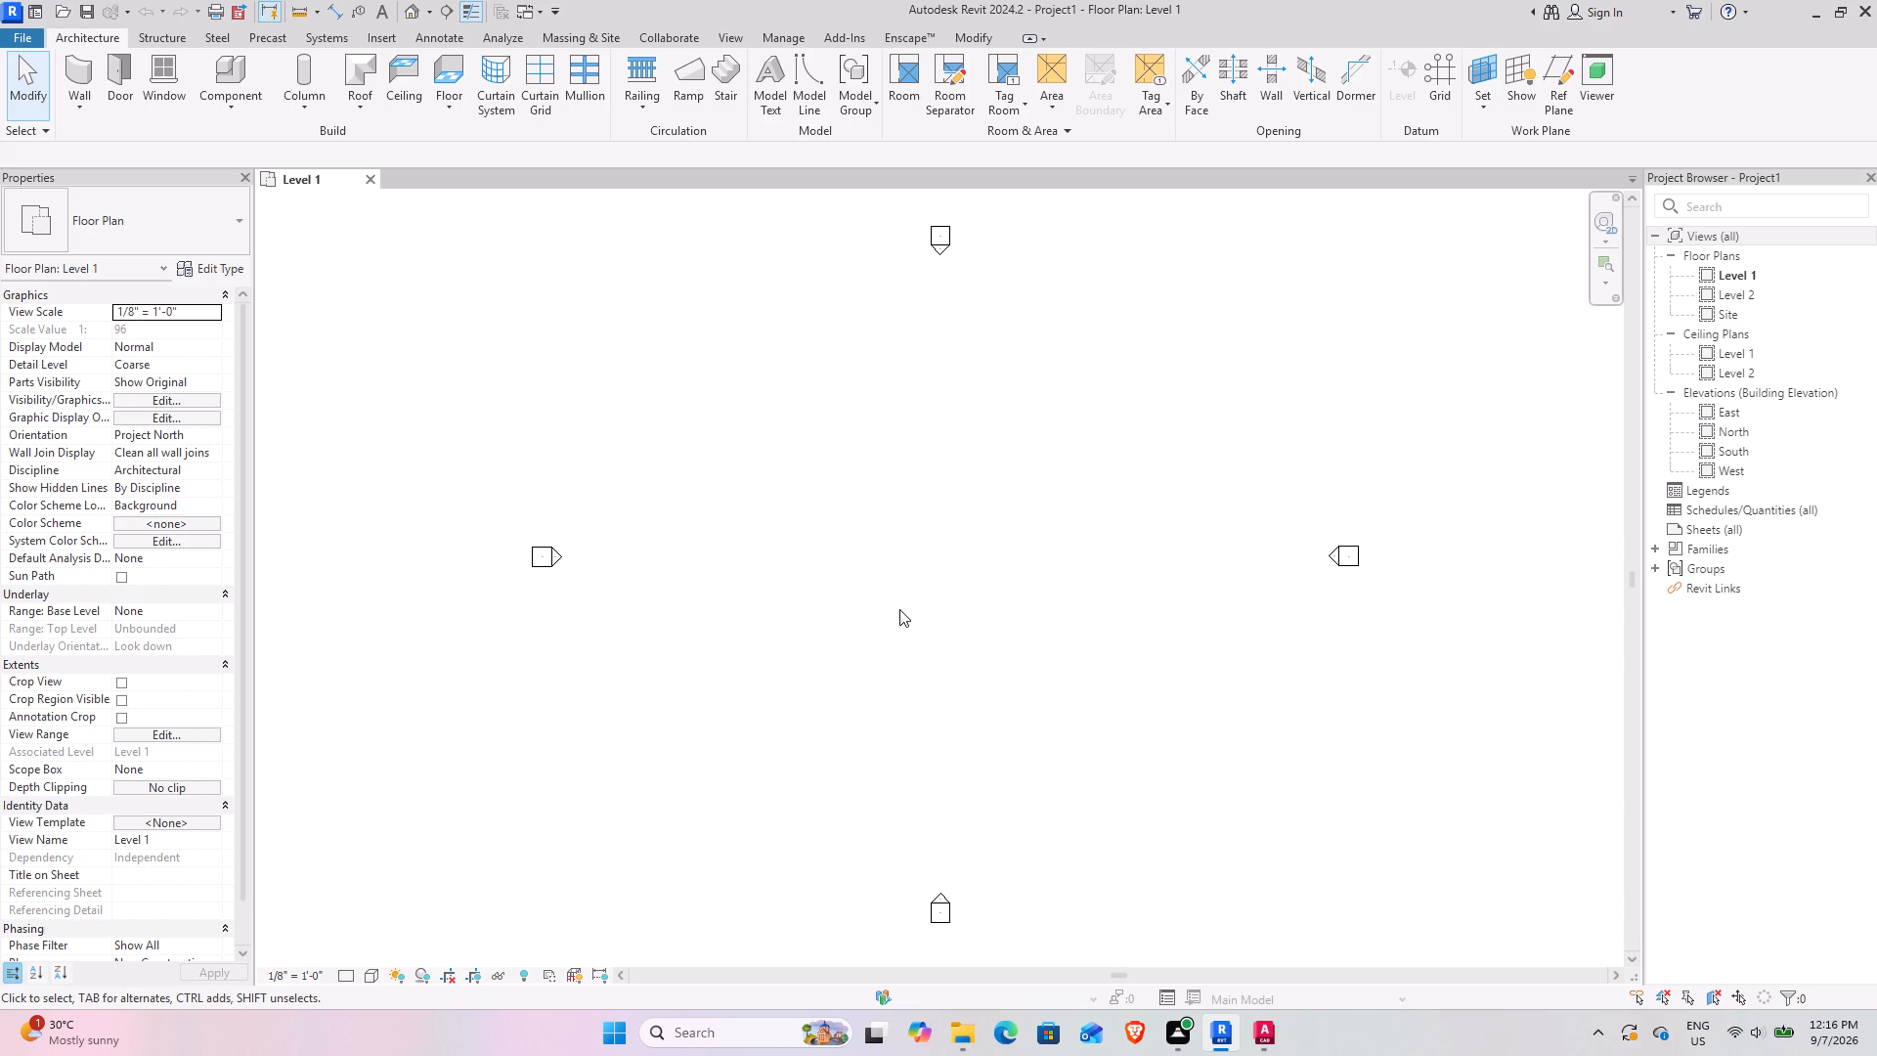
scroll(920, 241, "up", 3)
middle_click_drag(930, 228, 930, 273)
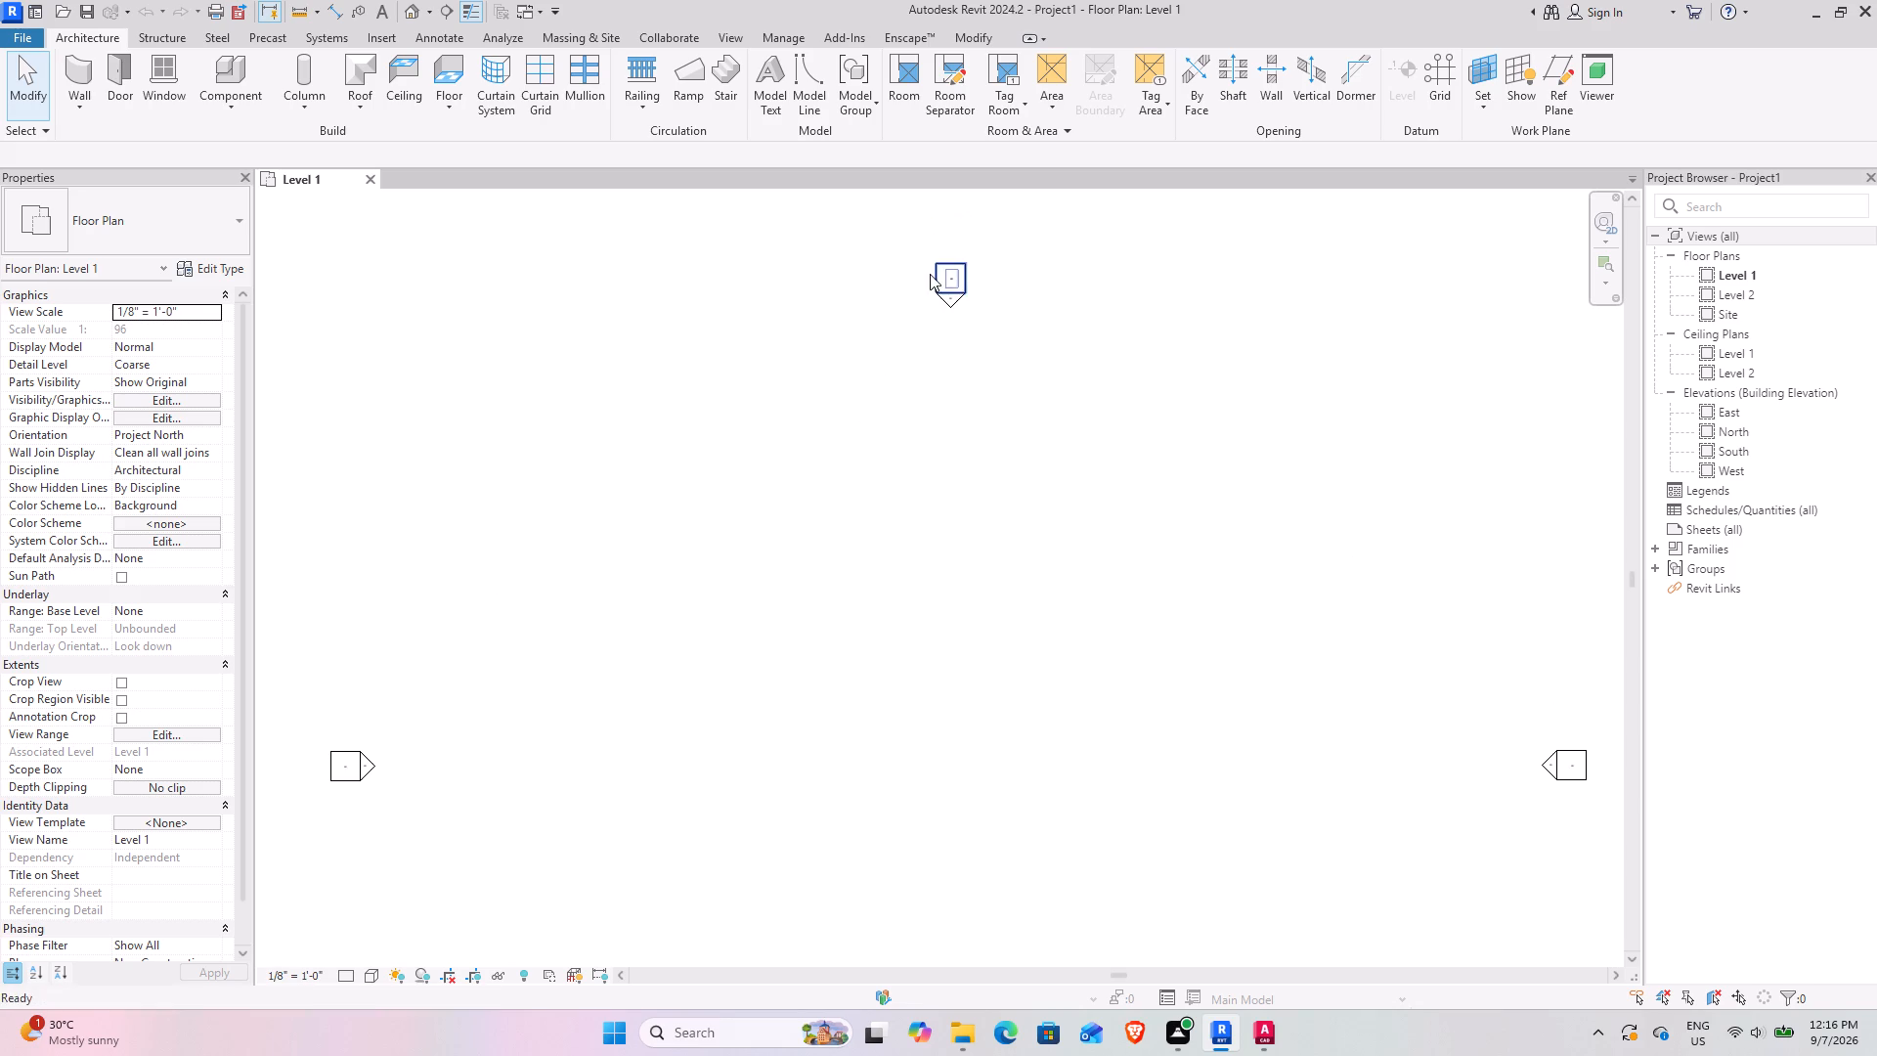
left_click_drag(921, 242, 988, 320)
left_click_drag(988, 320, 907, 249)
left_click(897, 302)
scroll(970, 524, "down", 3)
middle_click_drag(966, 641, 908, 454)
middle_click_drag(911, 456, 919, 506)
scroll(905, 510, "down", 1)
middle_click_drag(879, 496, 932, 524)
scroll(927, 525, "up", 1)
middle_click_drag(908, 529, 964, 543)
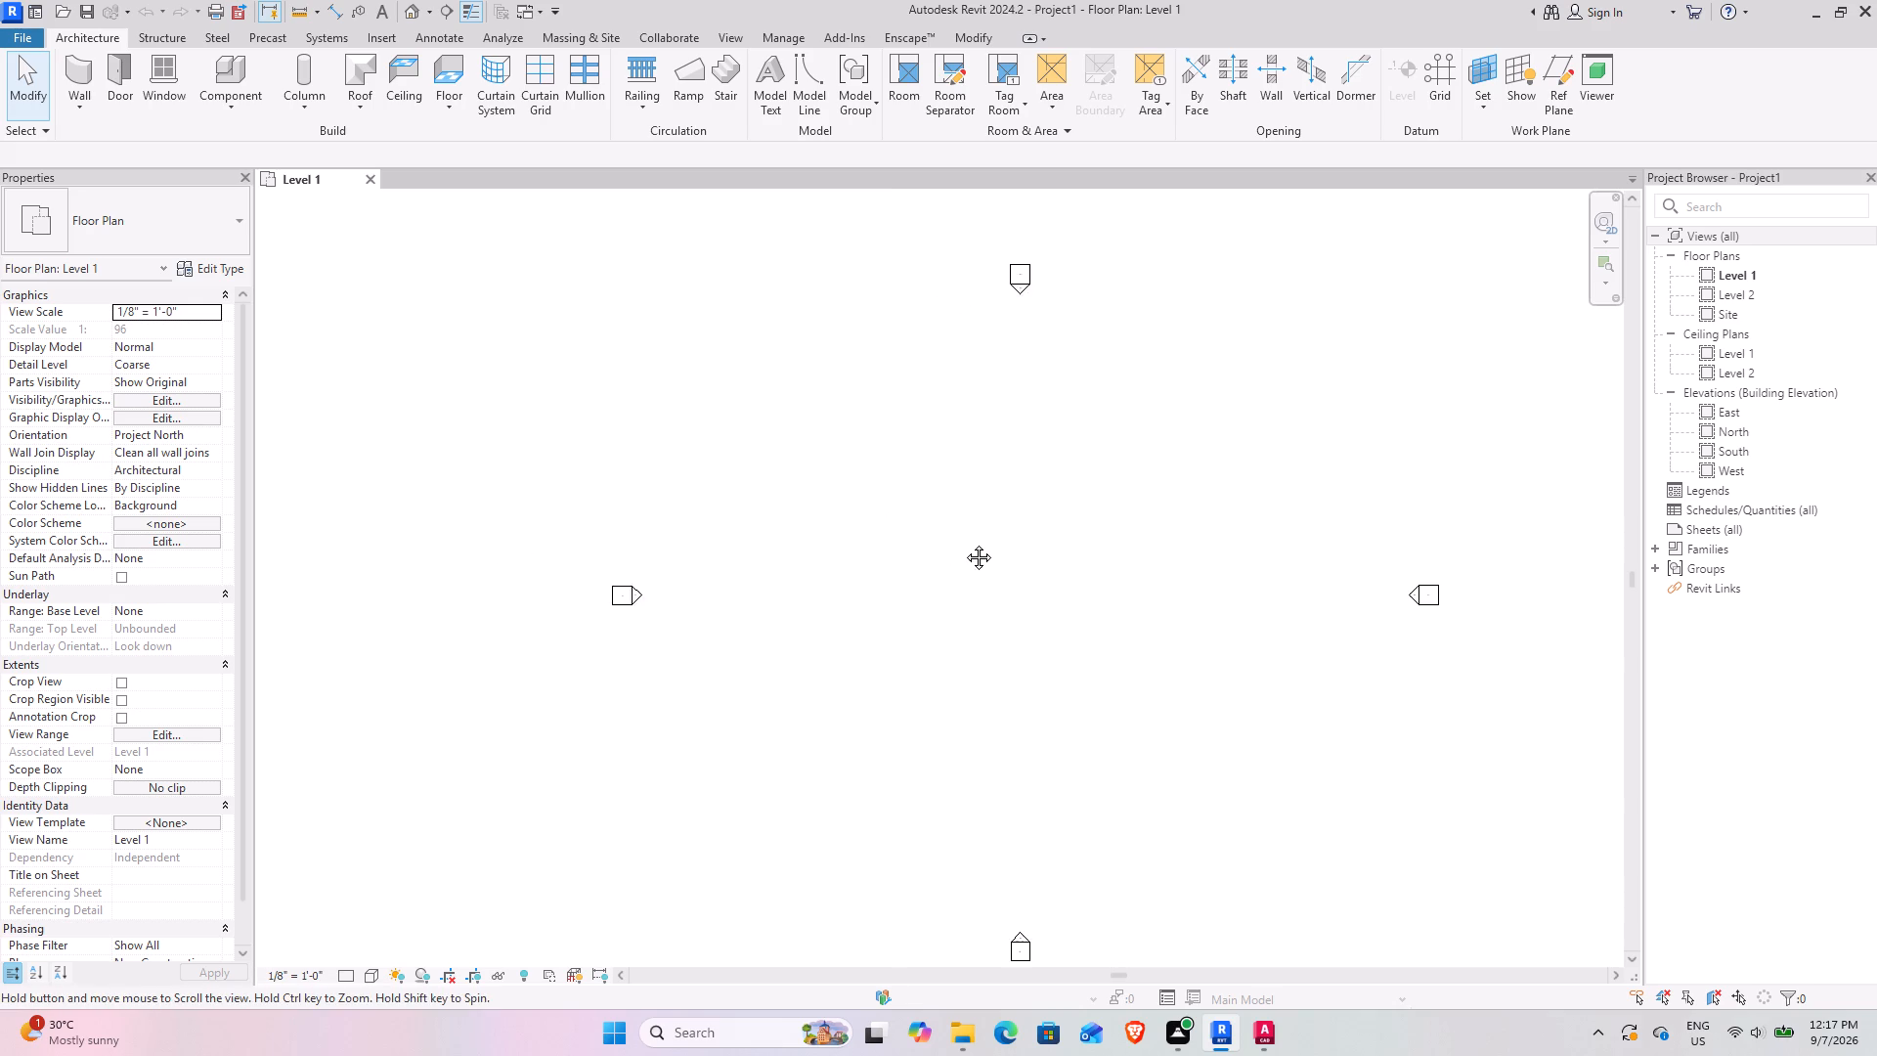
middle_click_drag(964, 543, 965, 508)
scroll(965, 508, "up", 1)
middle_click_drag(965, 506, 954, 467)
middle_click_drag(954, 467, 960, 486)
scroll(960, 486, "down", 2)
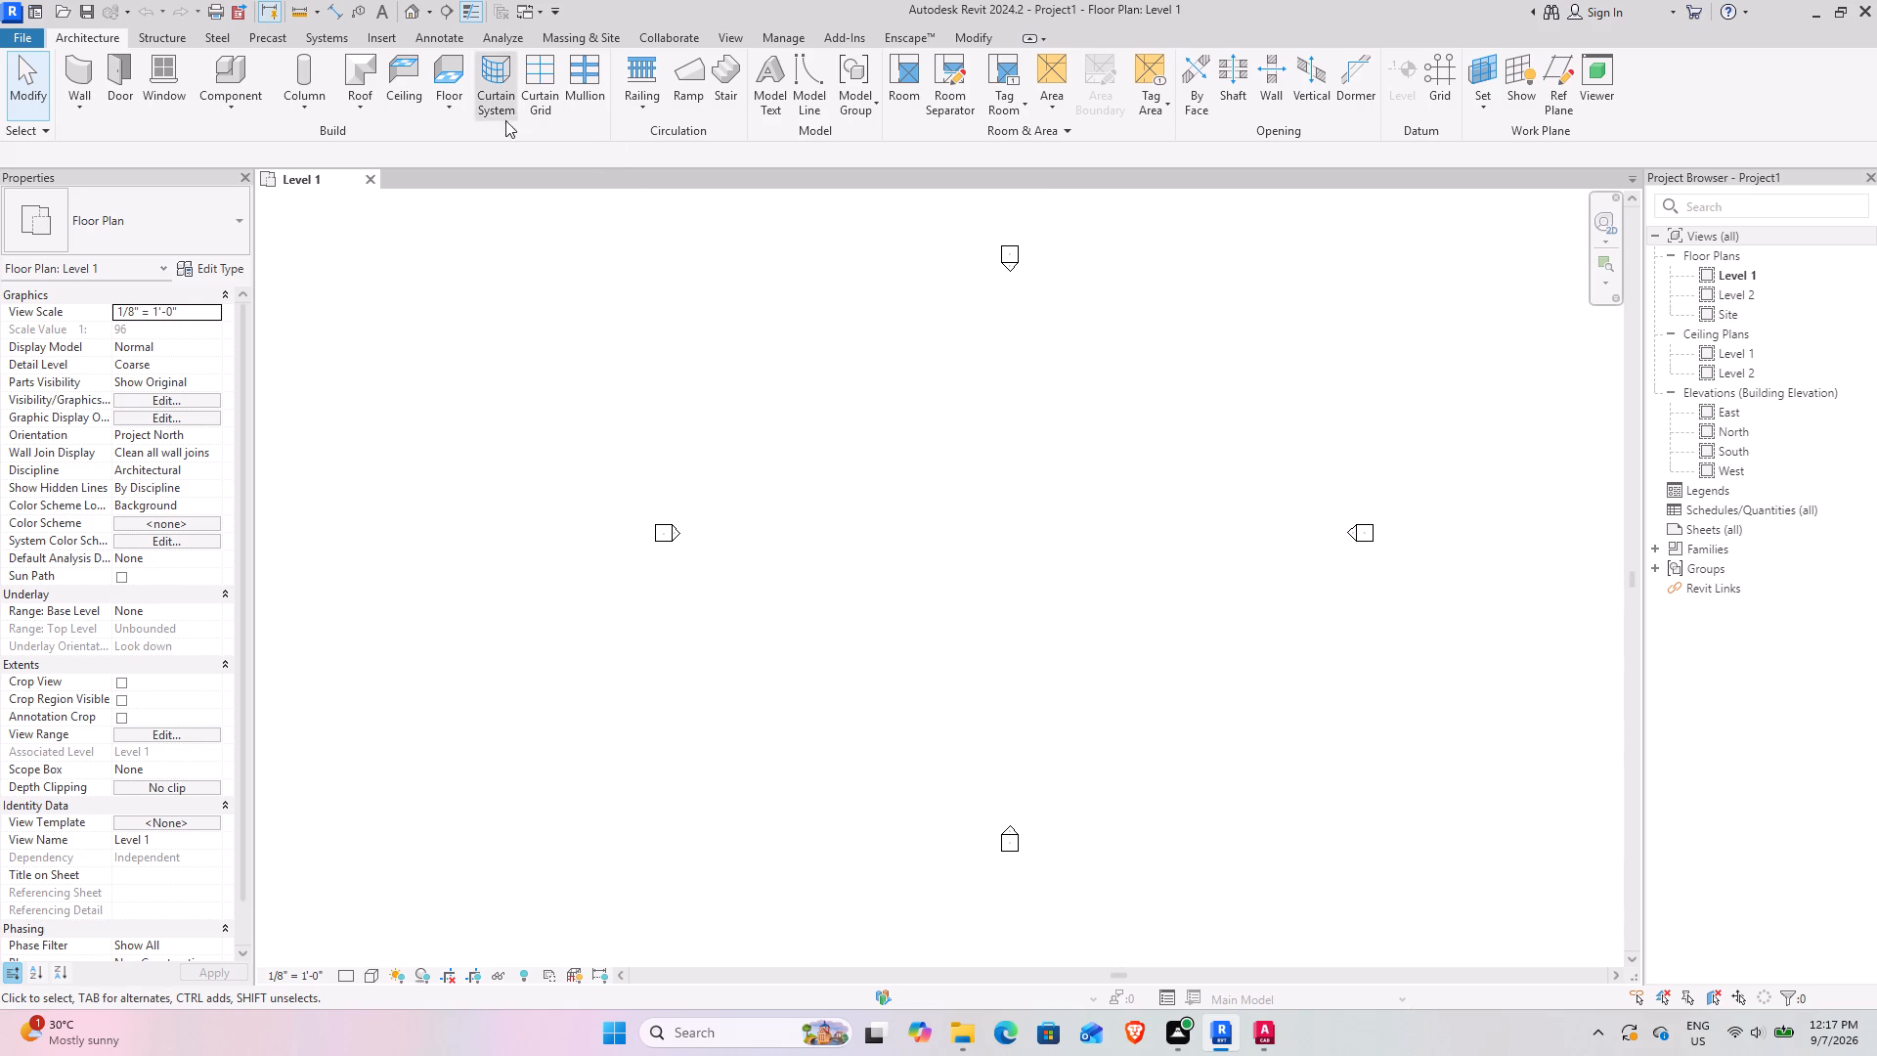
Start a PDF import and open 7-9 REF.pdf from the AUTO CAD folder in the user's home folder.
left_click(378, 38)
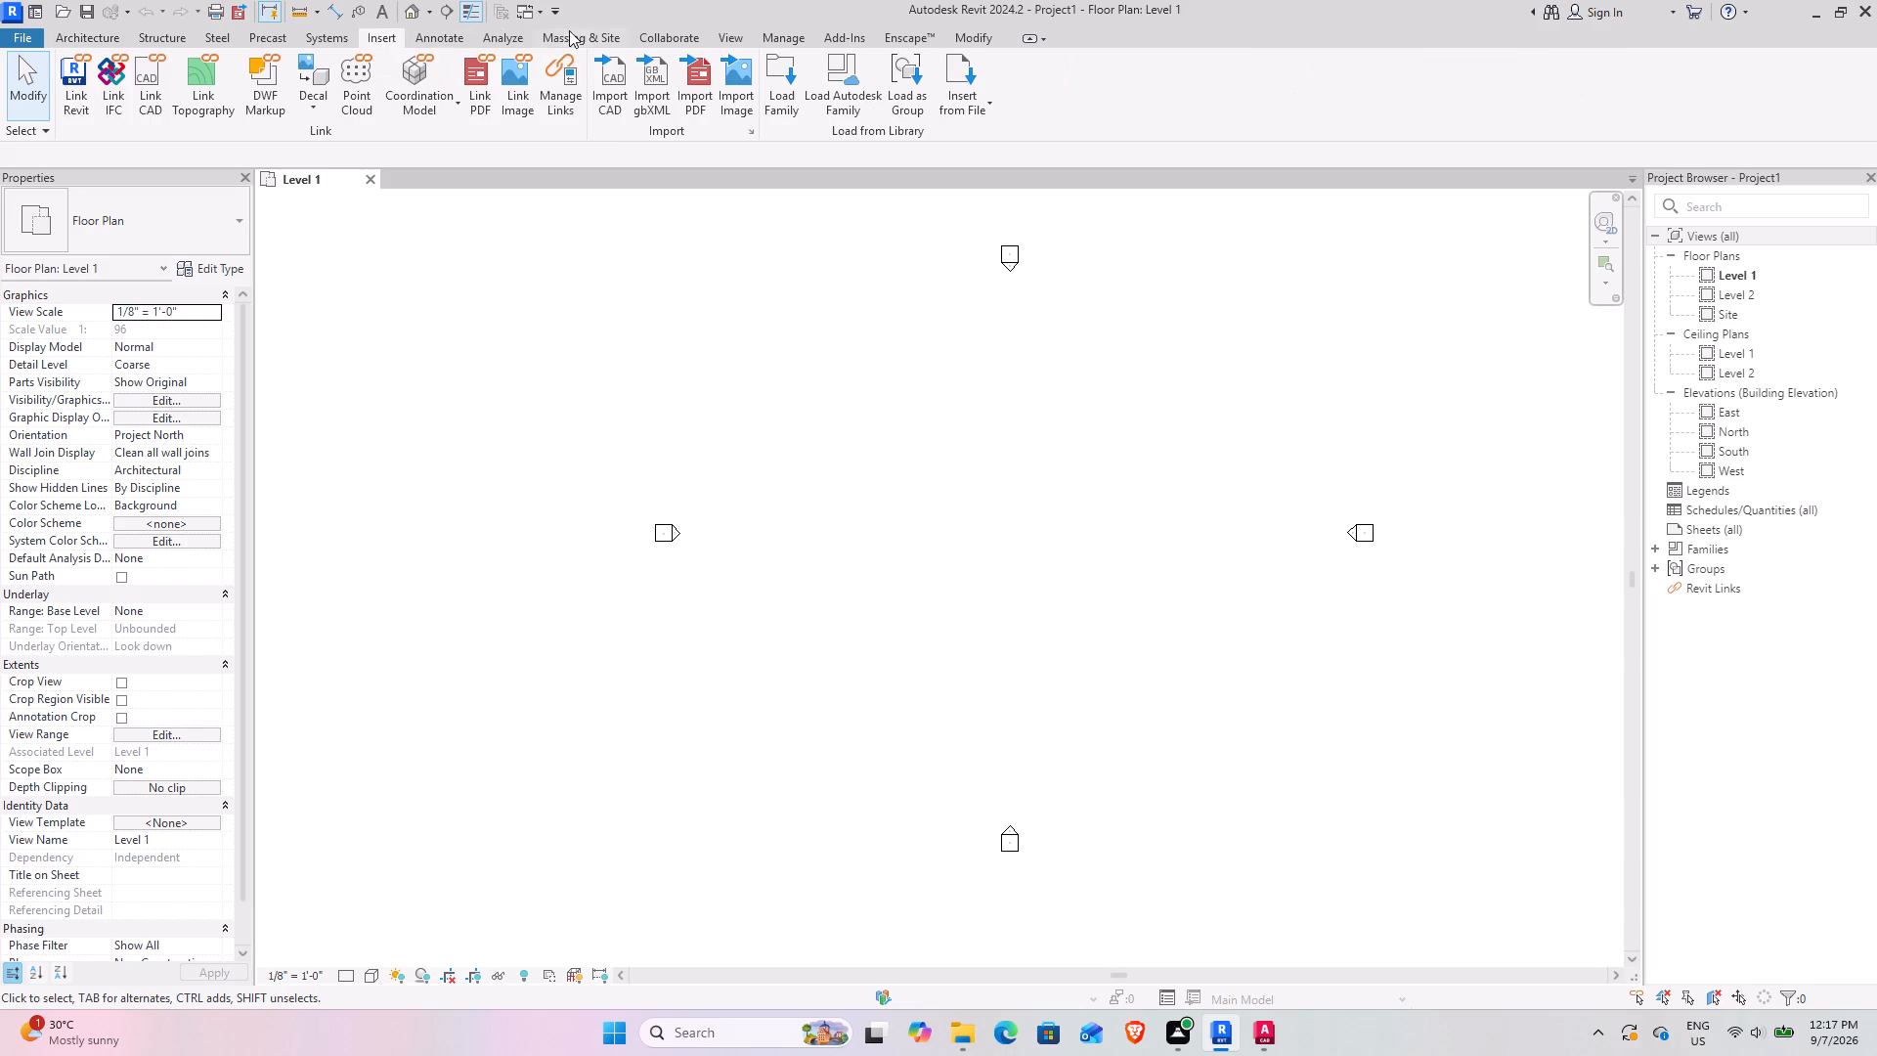
left_click(692, 96)
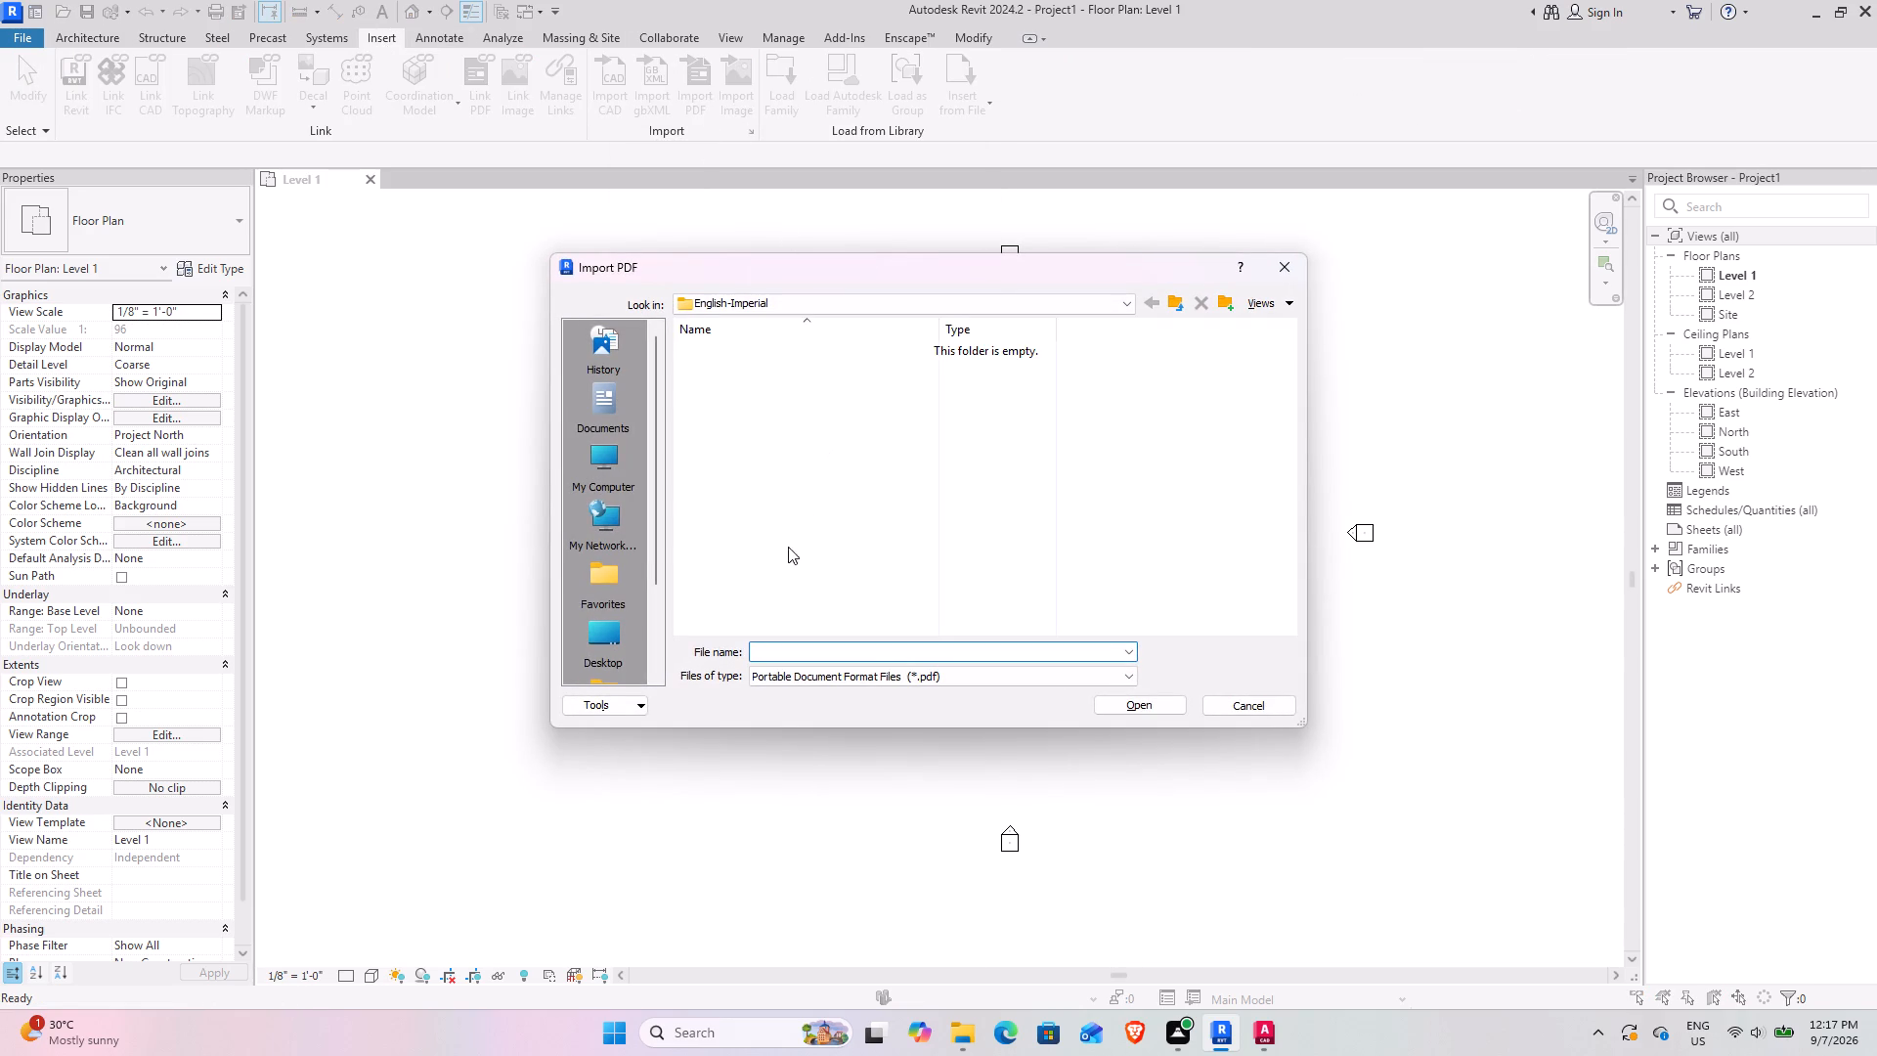
left_click(615, 624)
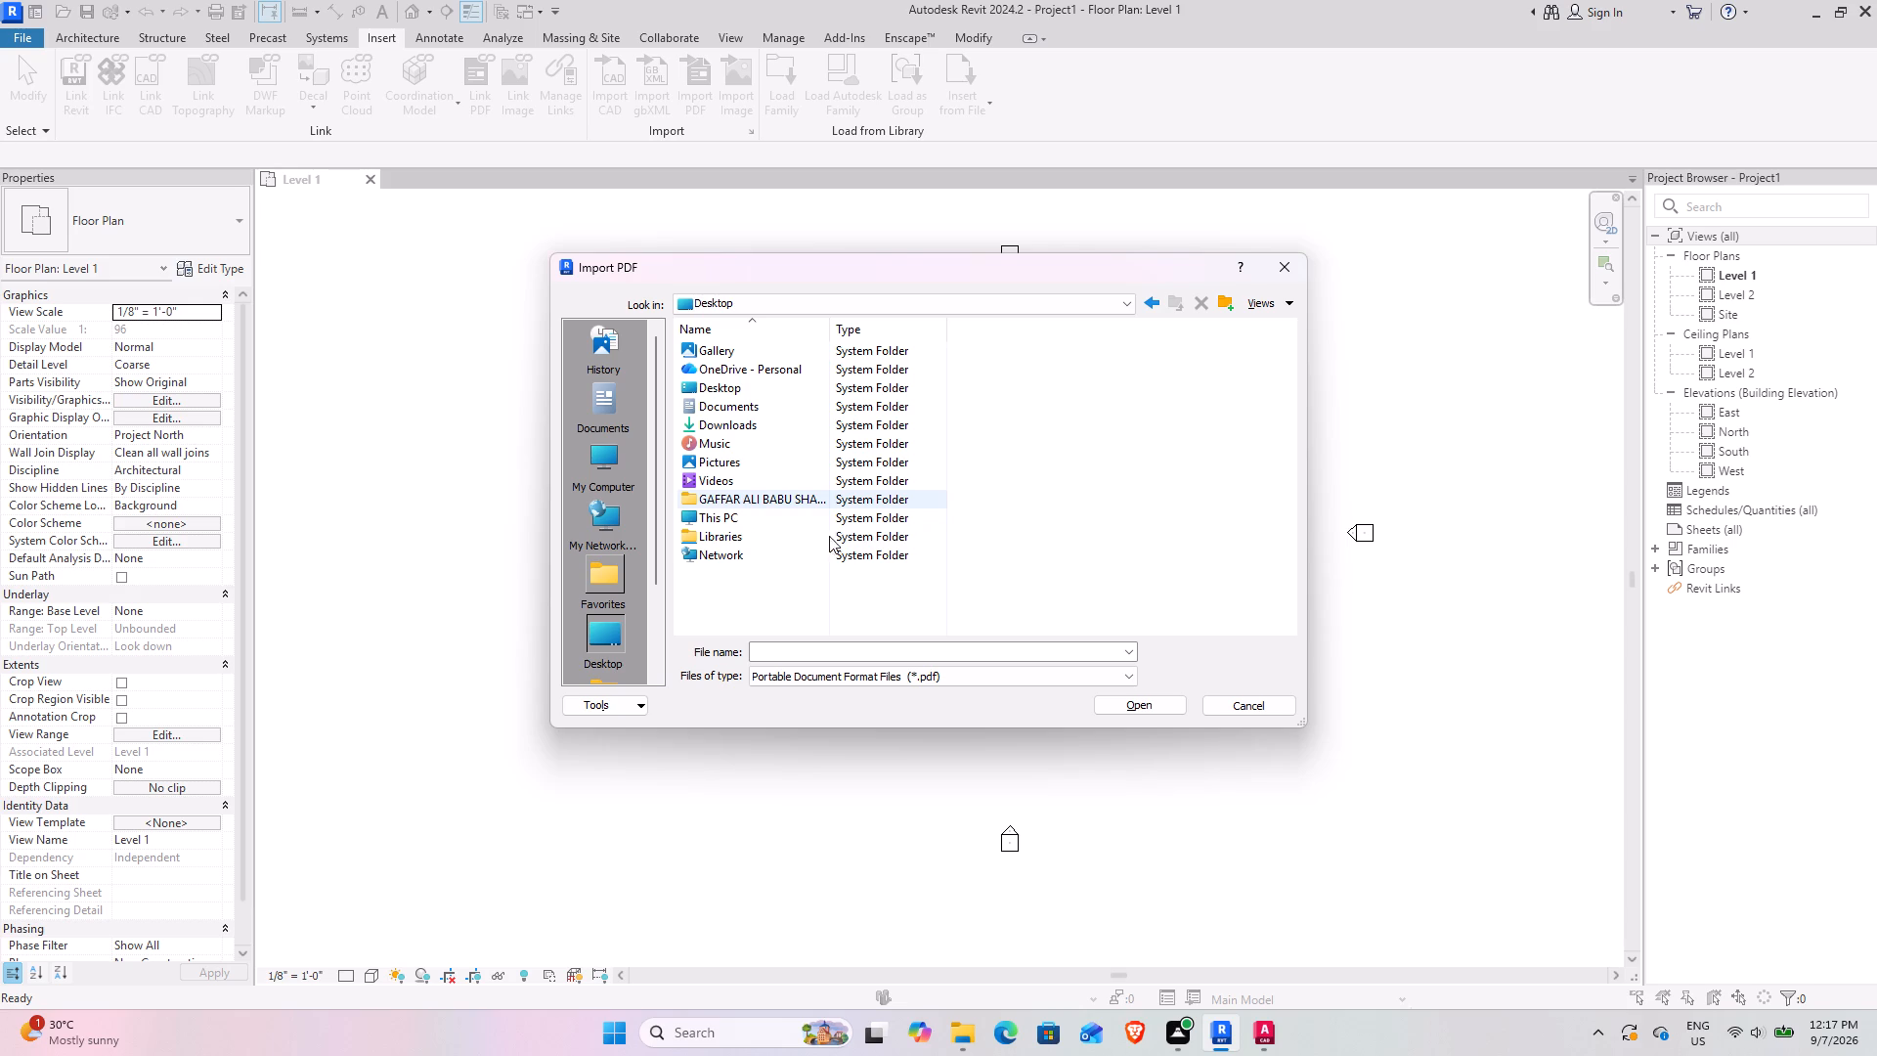
left_click(757, 597)
scroll(607, 478, "down", 3)
double_click(756, 494)
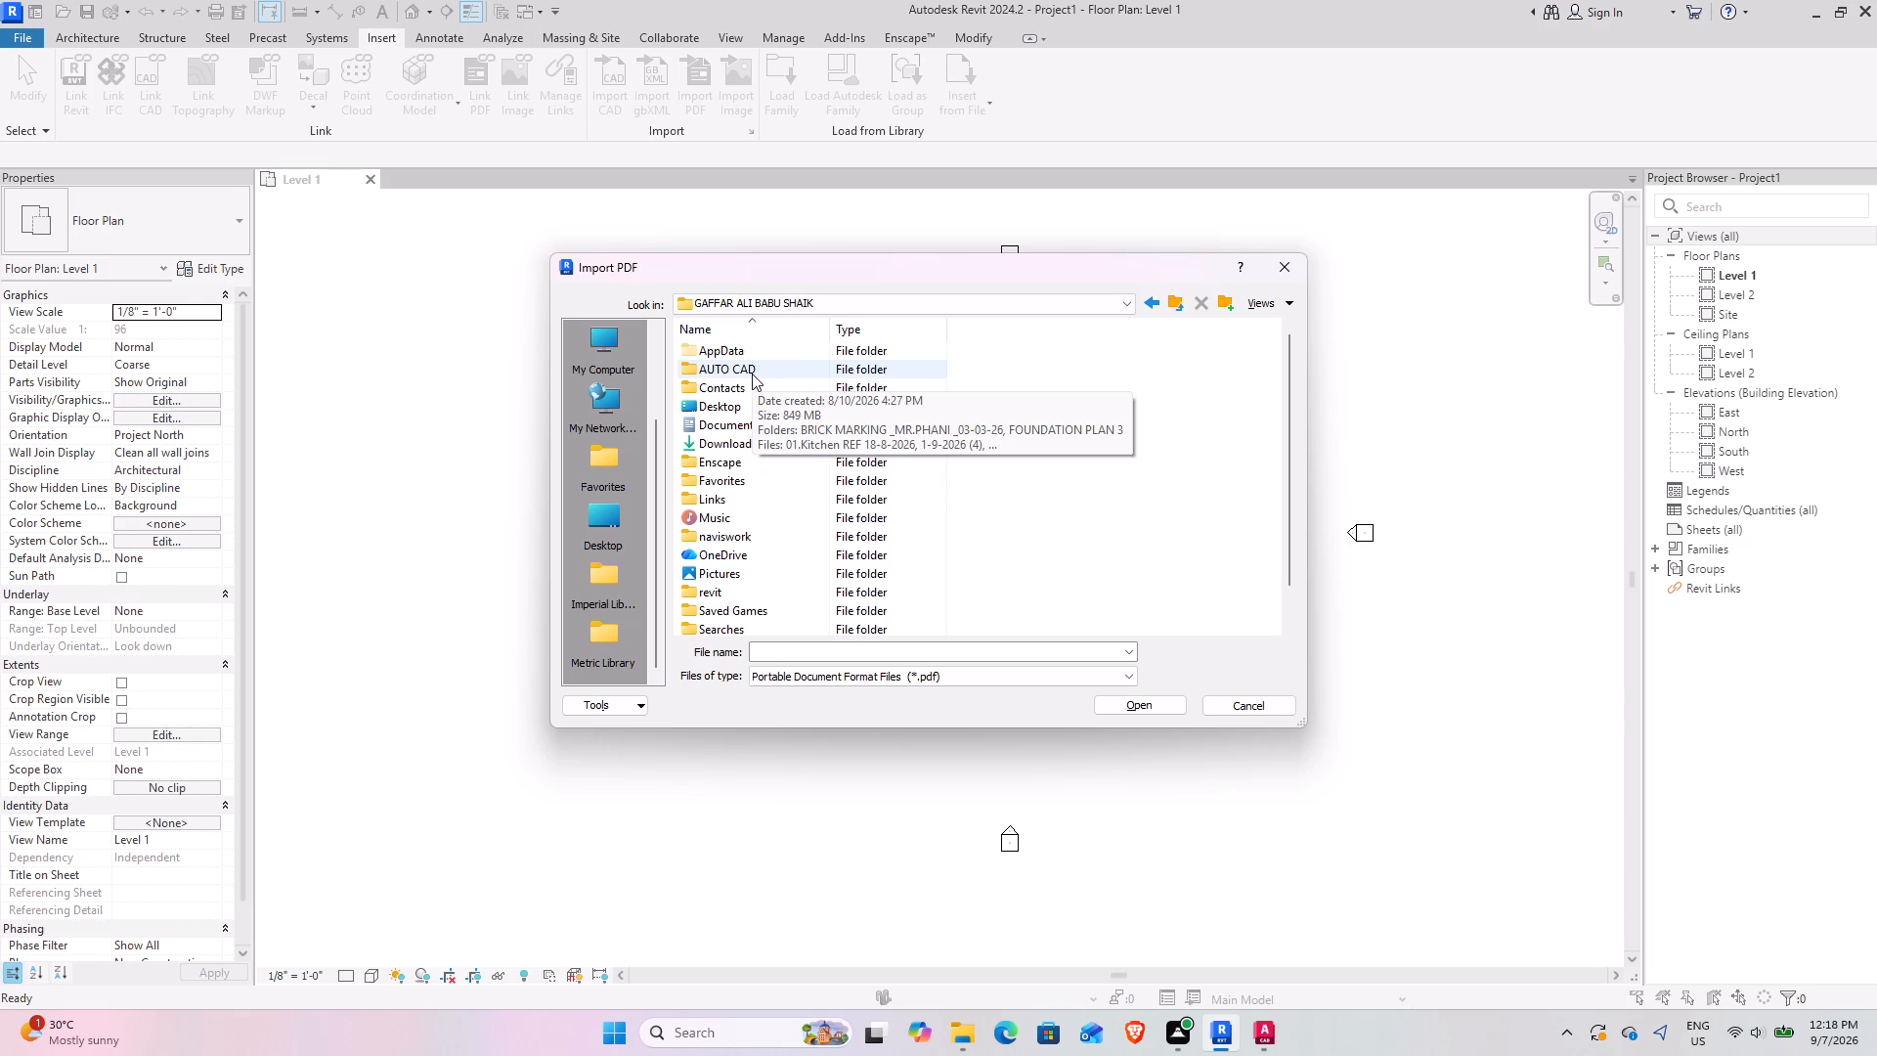
double_click(752, 374)
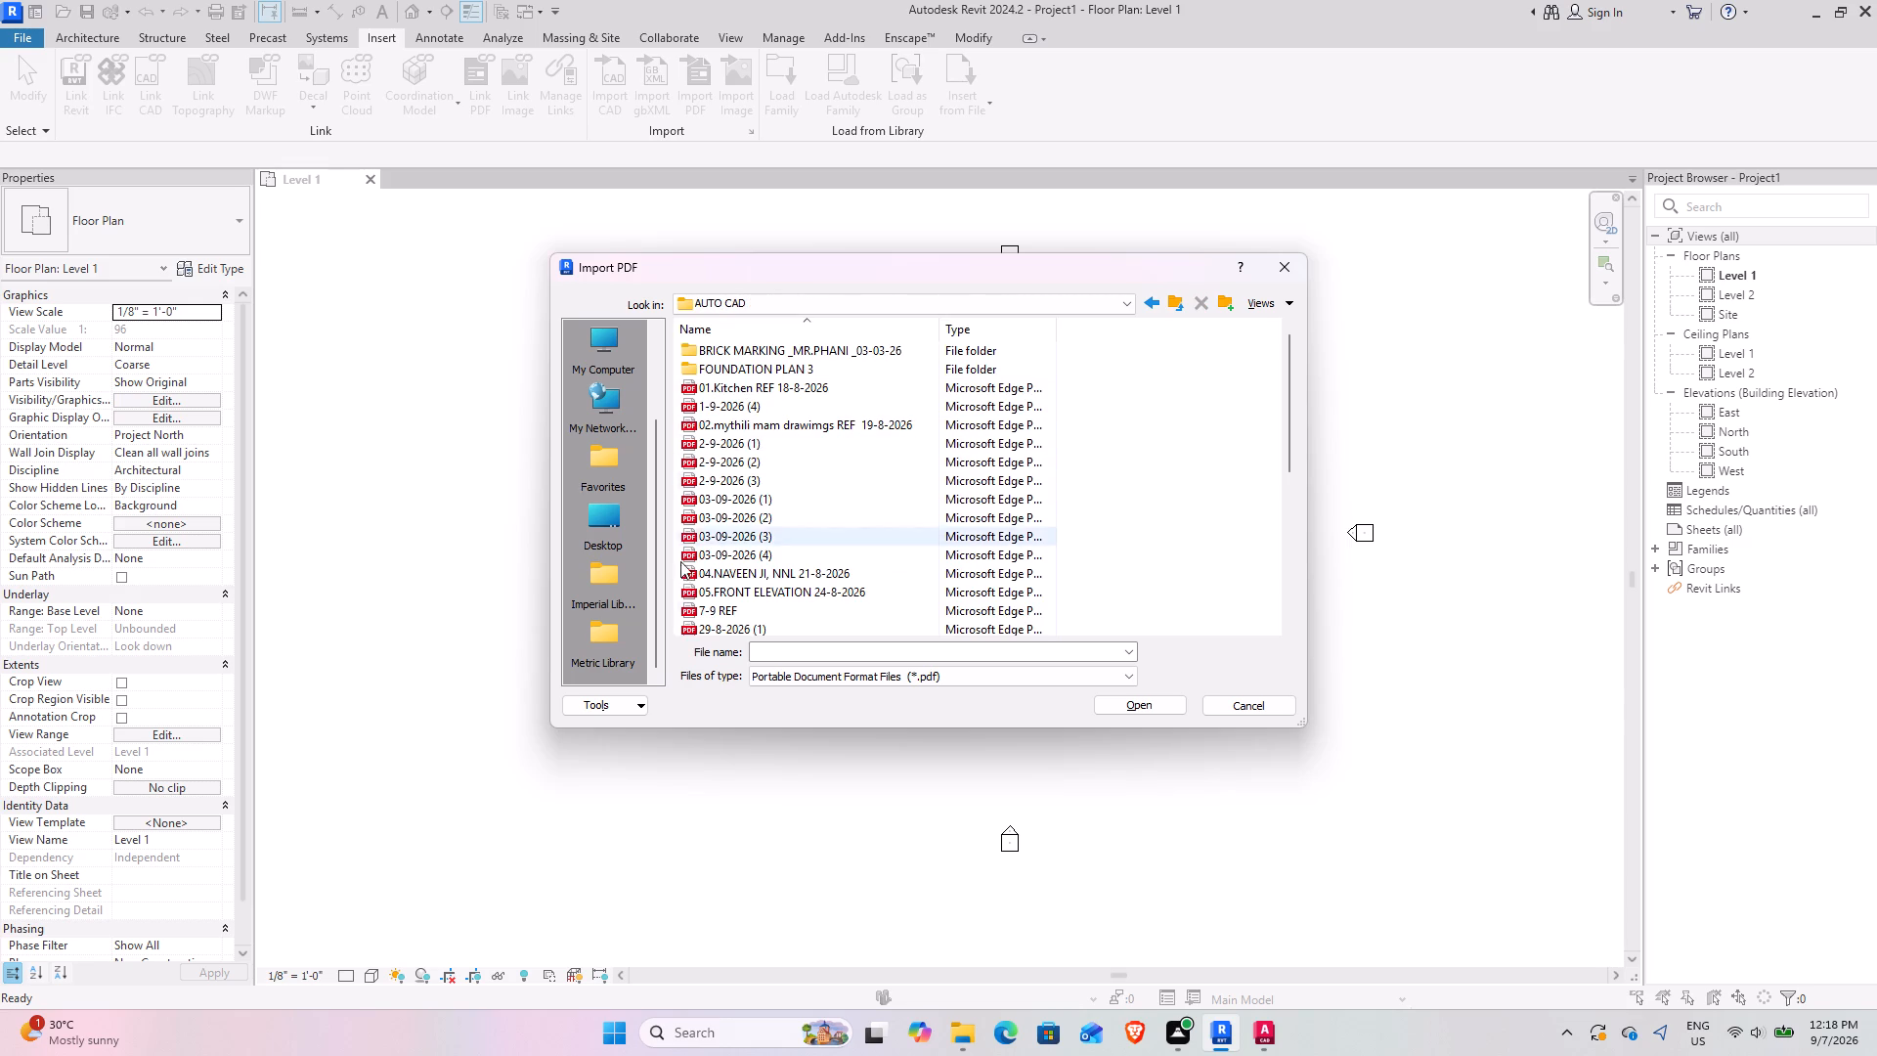
left_click(767, 601)
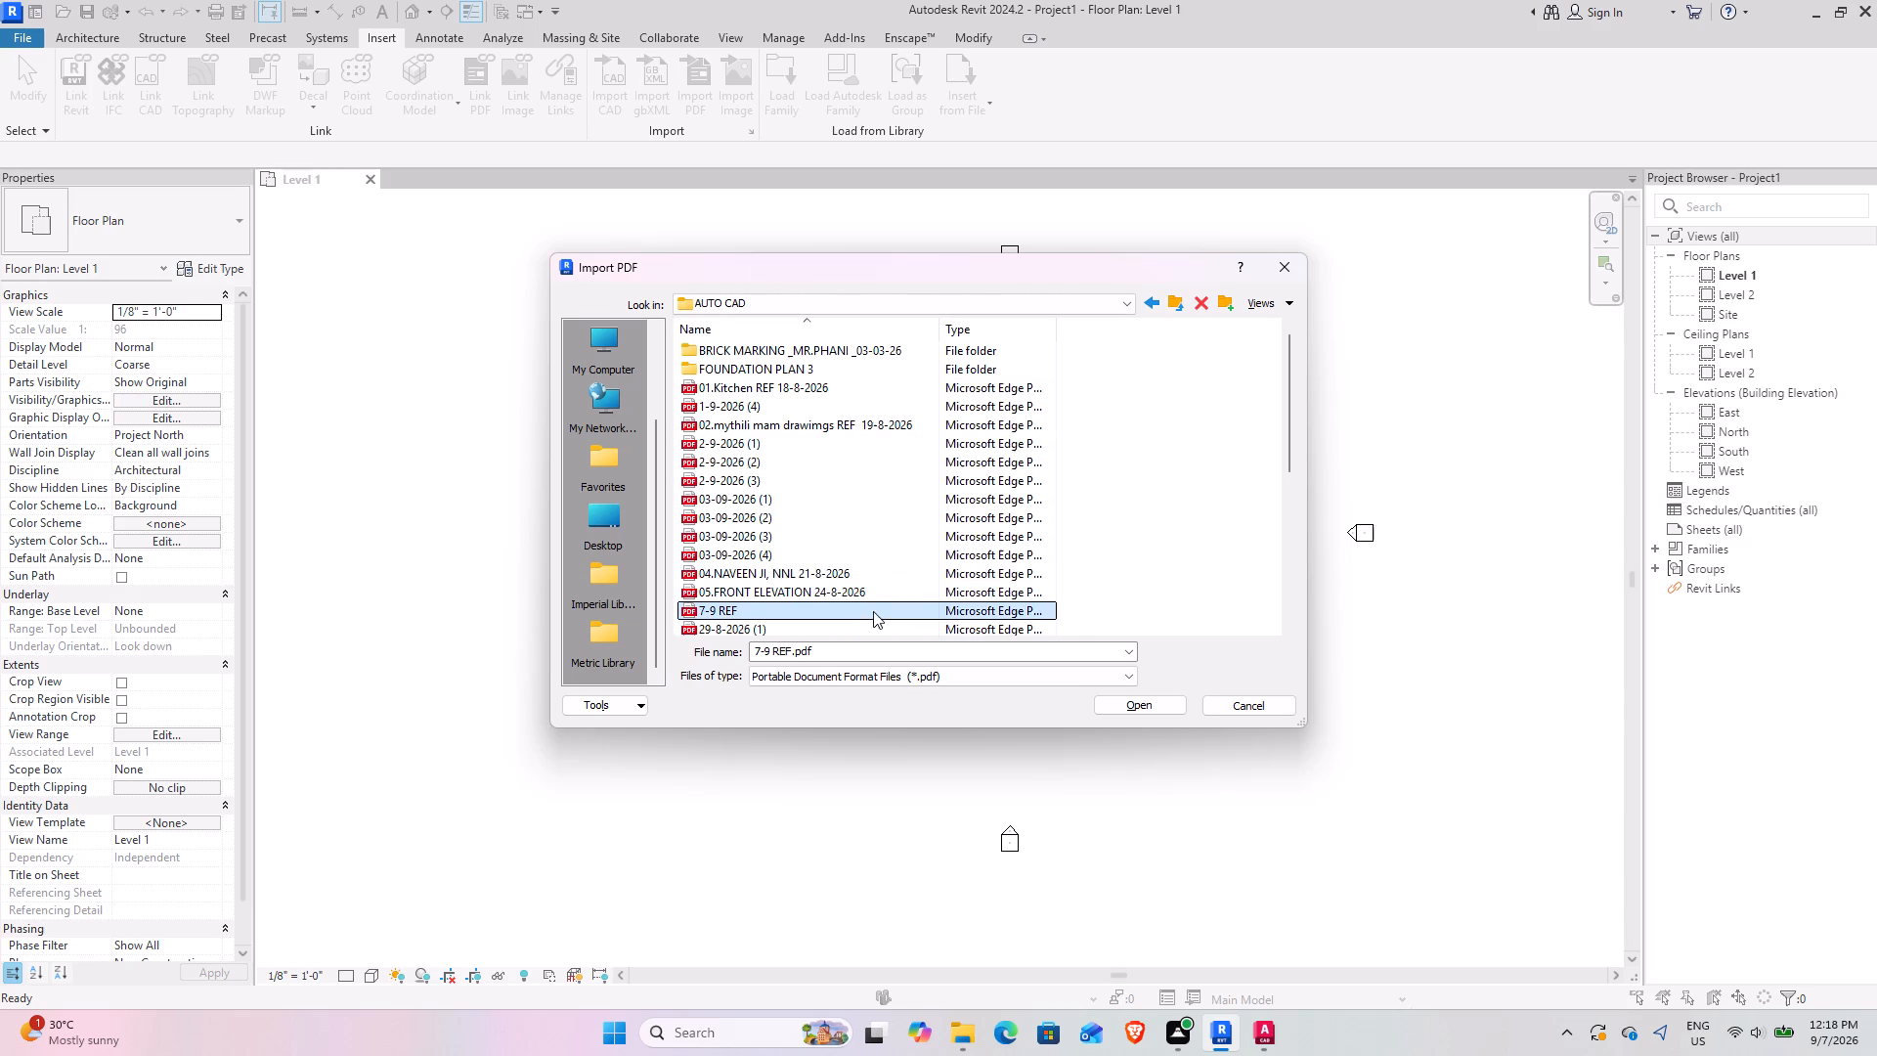
left_click(1116, 700)
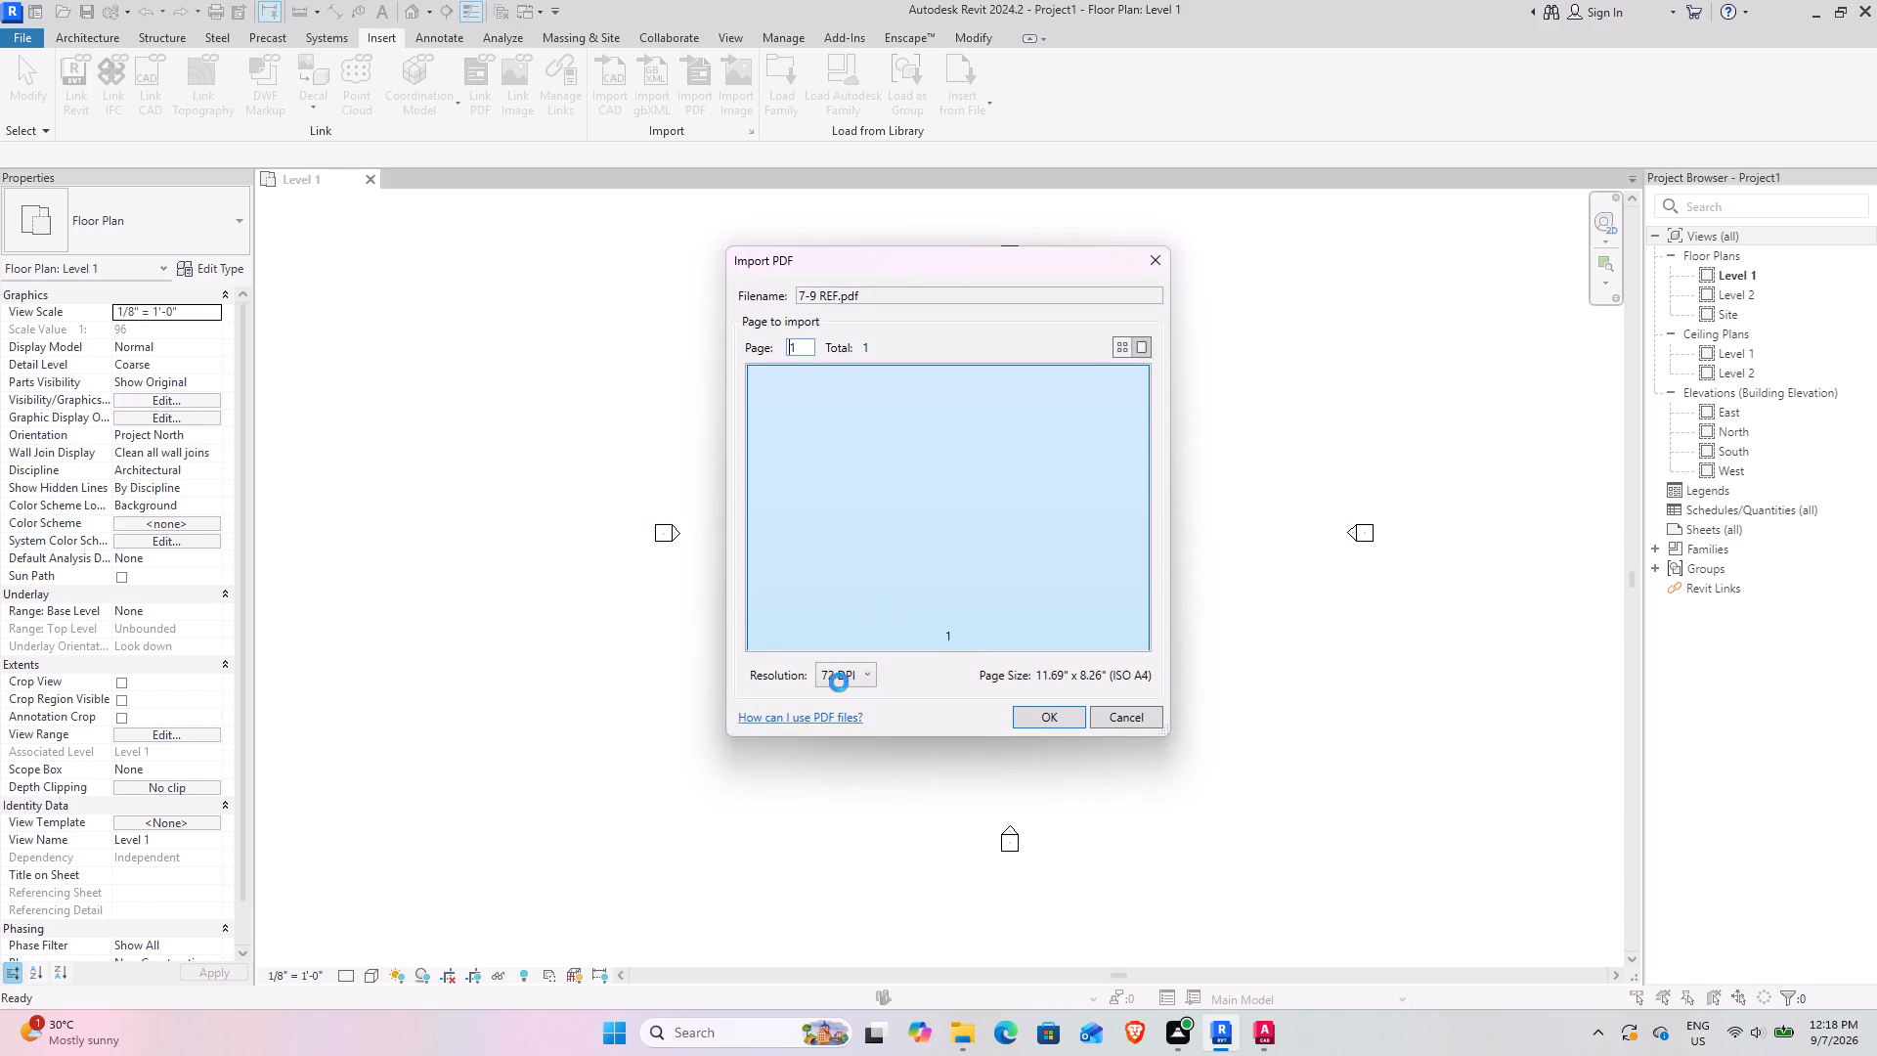
Import page 1 of 7-9 REF.pdf and place it in the Level 1 plan, centred between the four elevation markers.
left_click(839, 682)
left_click(824, 754)
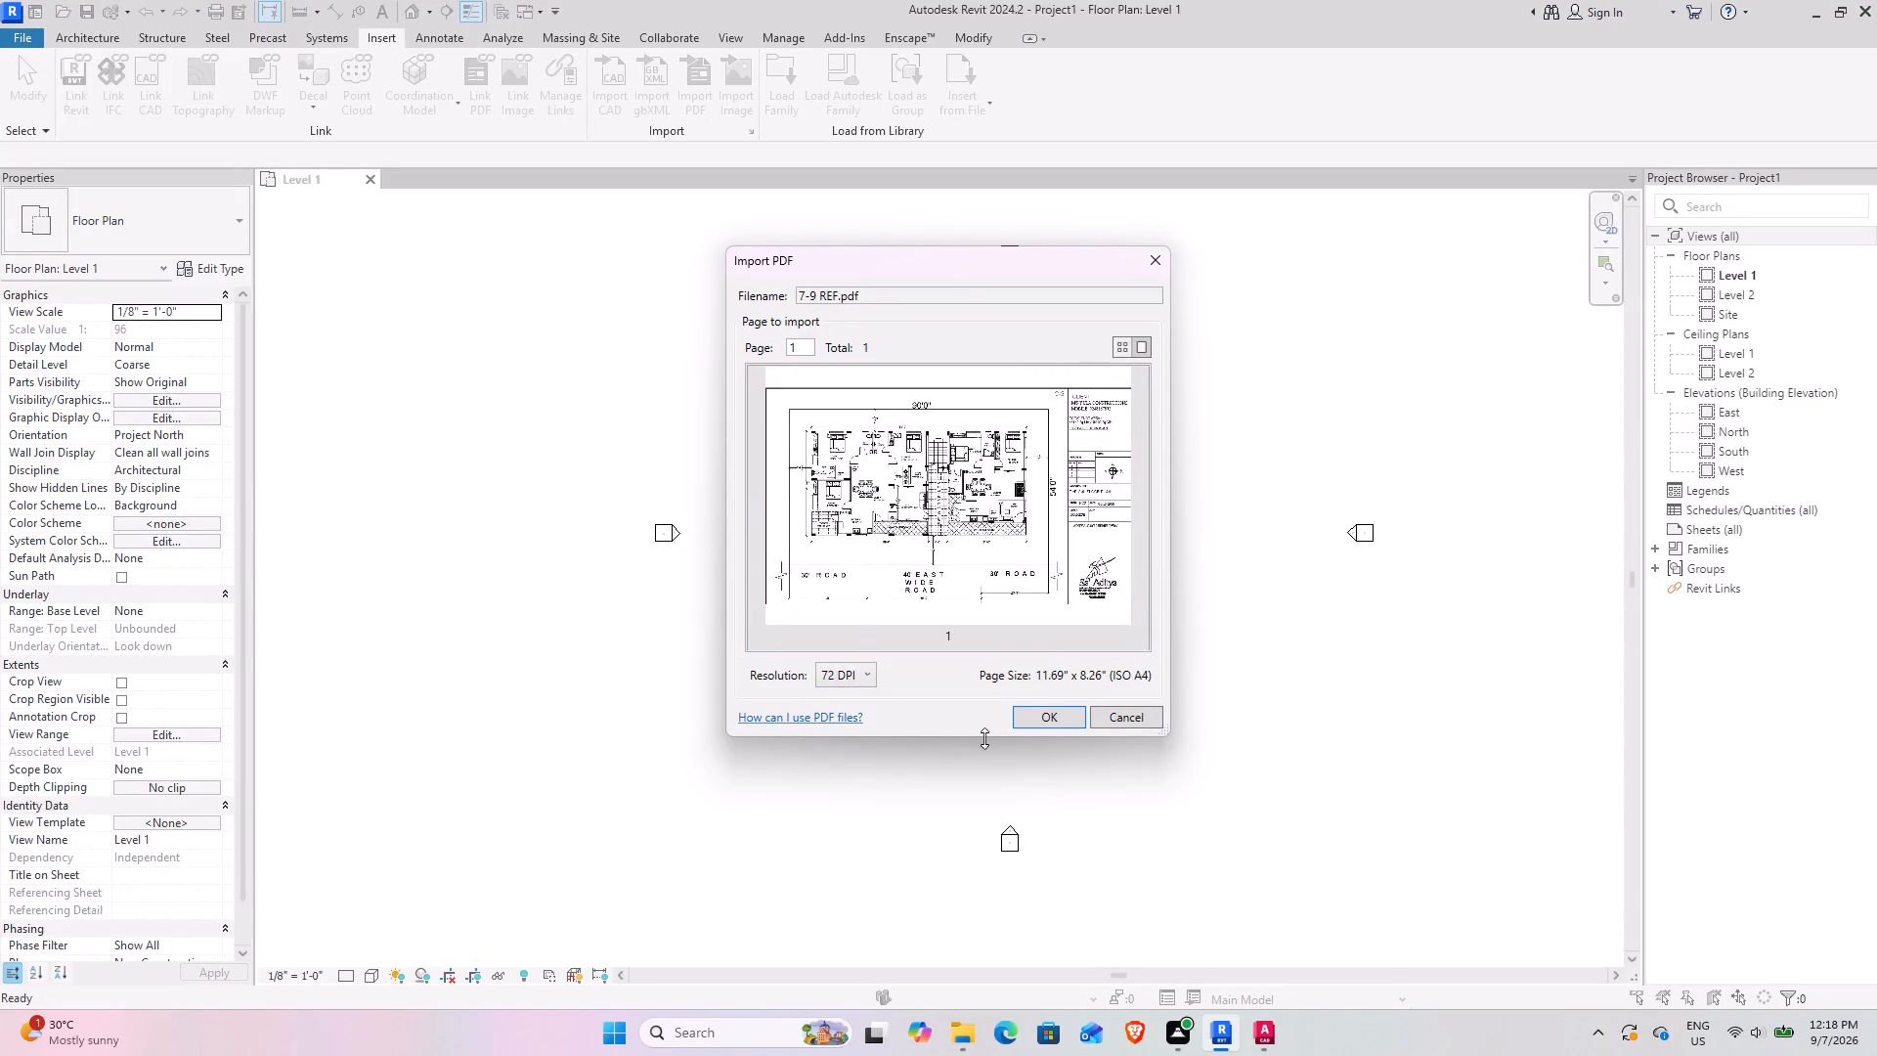
left_click(1067, 724)
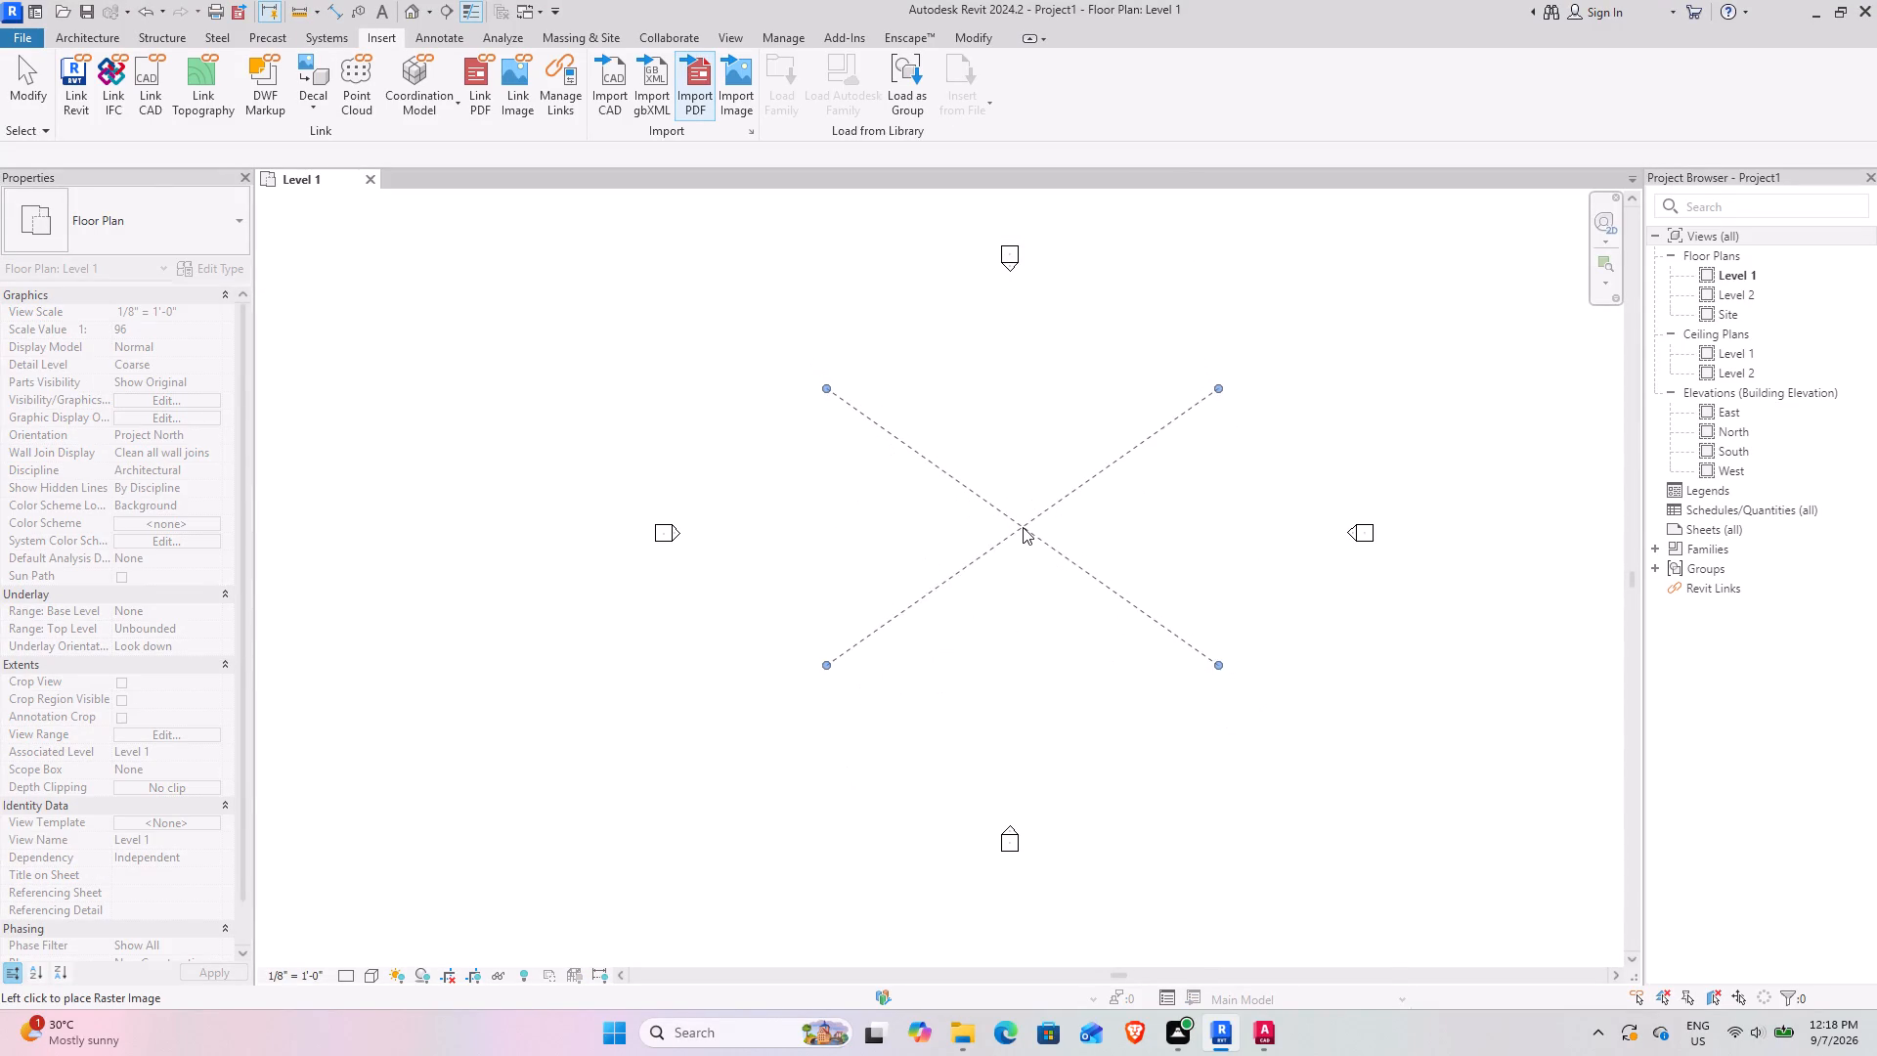
left_click(1023, 527)
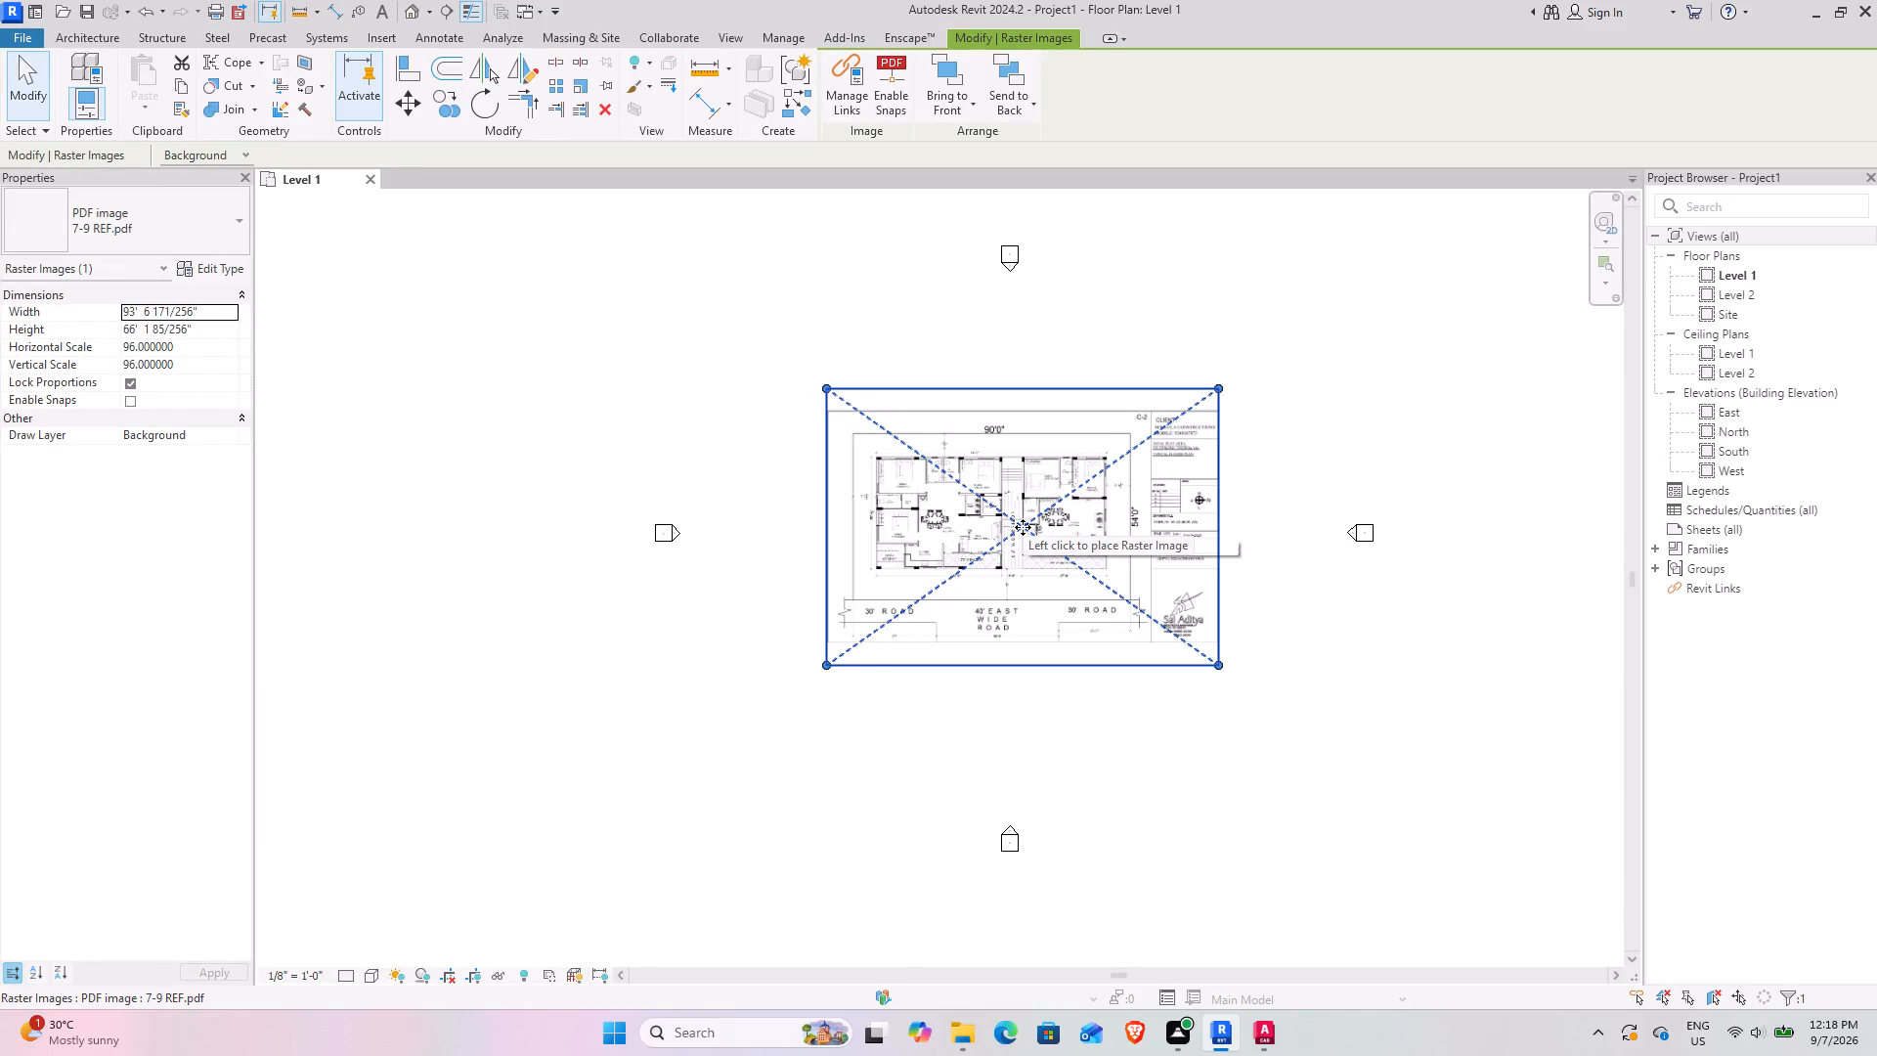
key("Escape")
key("Escape")
key("Escape")
Examine the imported typical floor plan, including its rooms, lift, corridor, balconies and overall dimensions.
scroll(1061, 539, "up", 8)
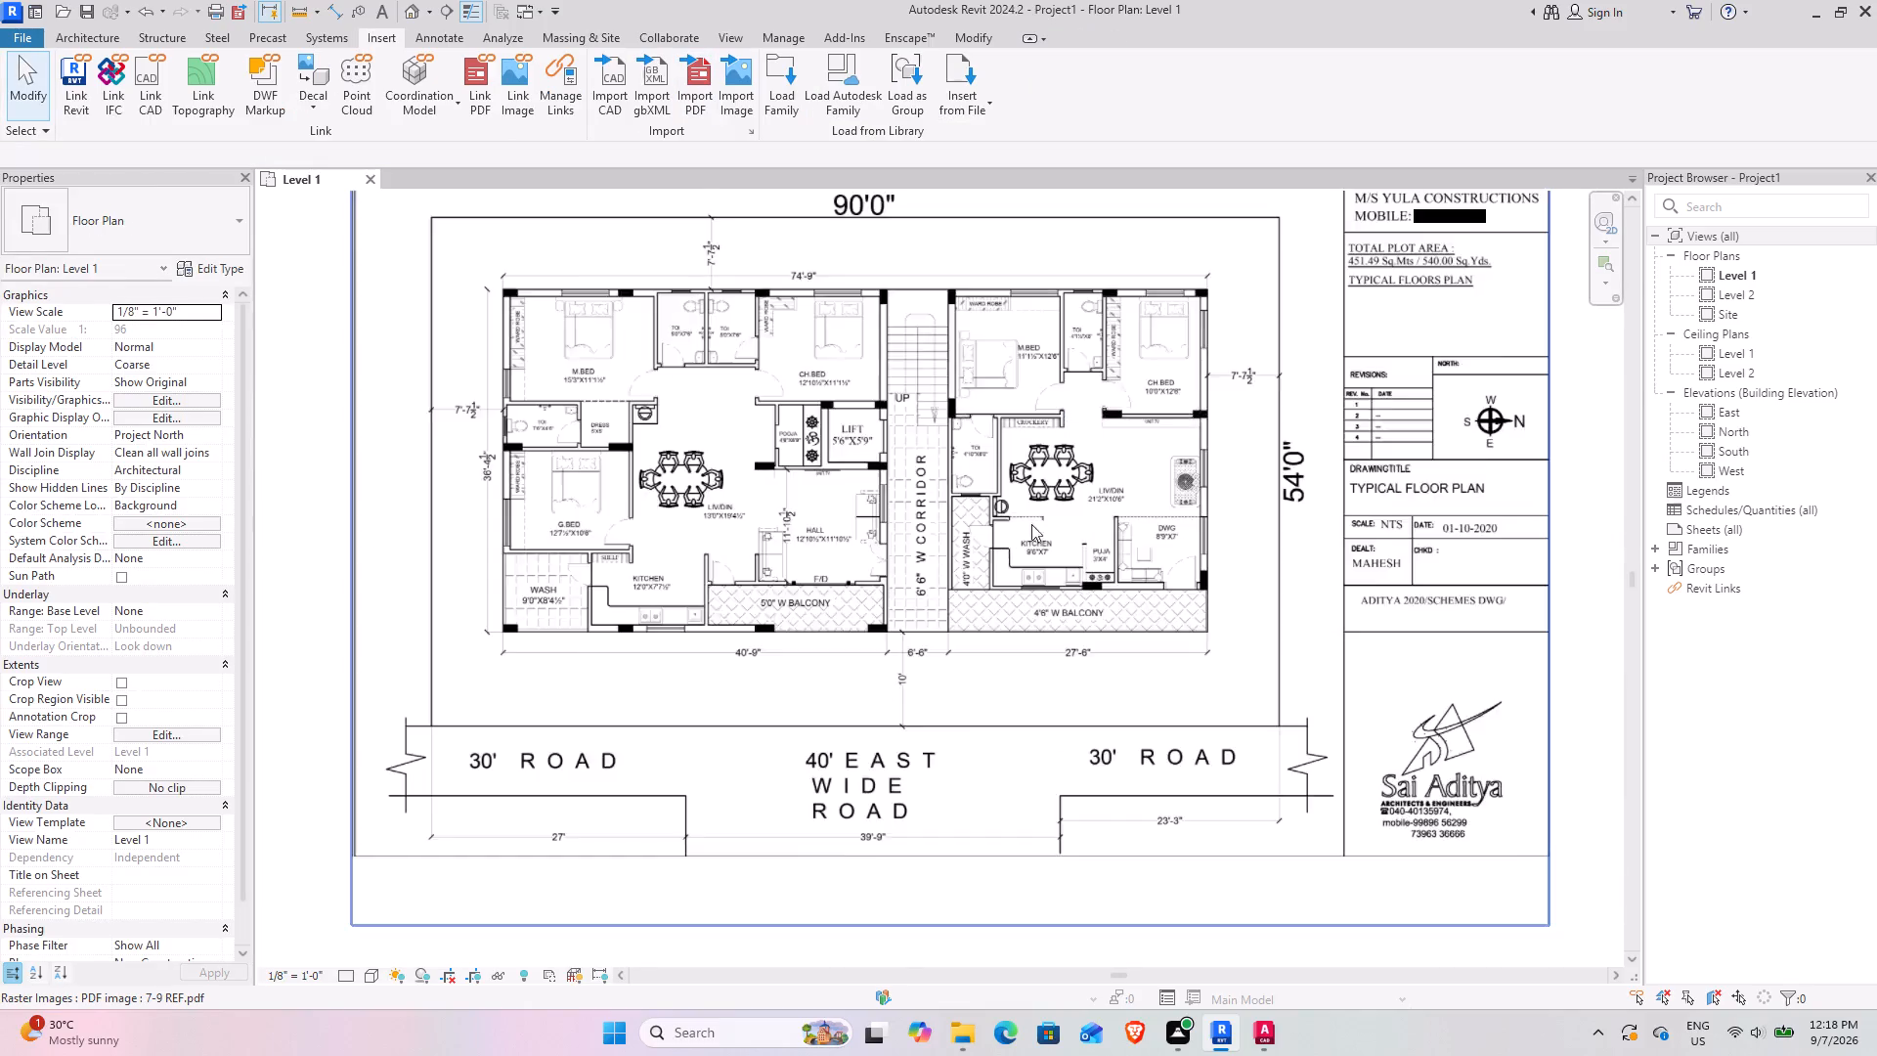
scroll(1031, 524, "up", 5)
scroll(791, 448, "down", 6)
middle_click_drag(789, 446, 895, 594)
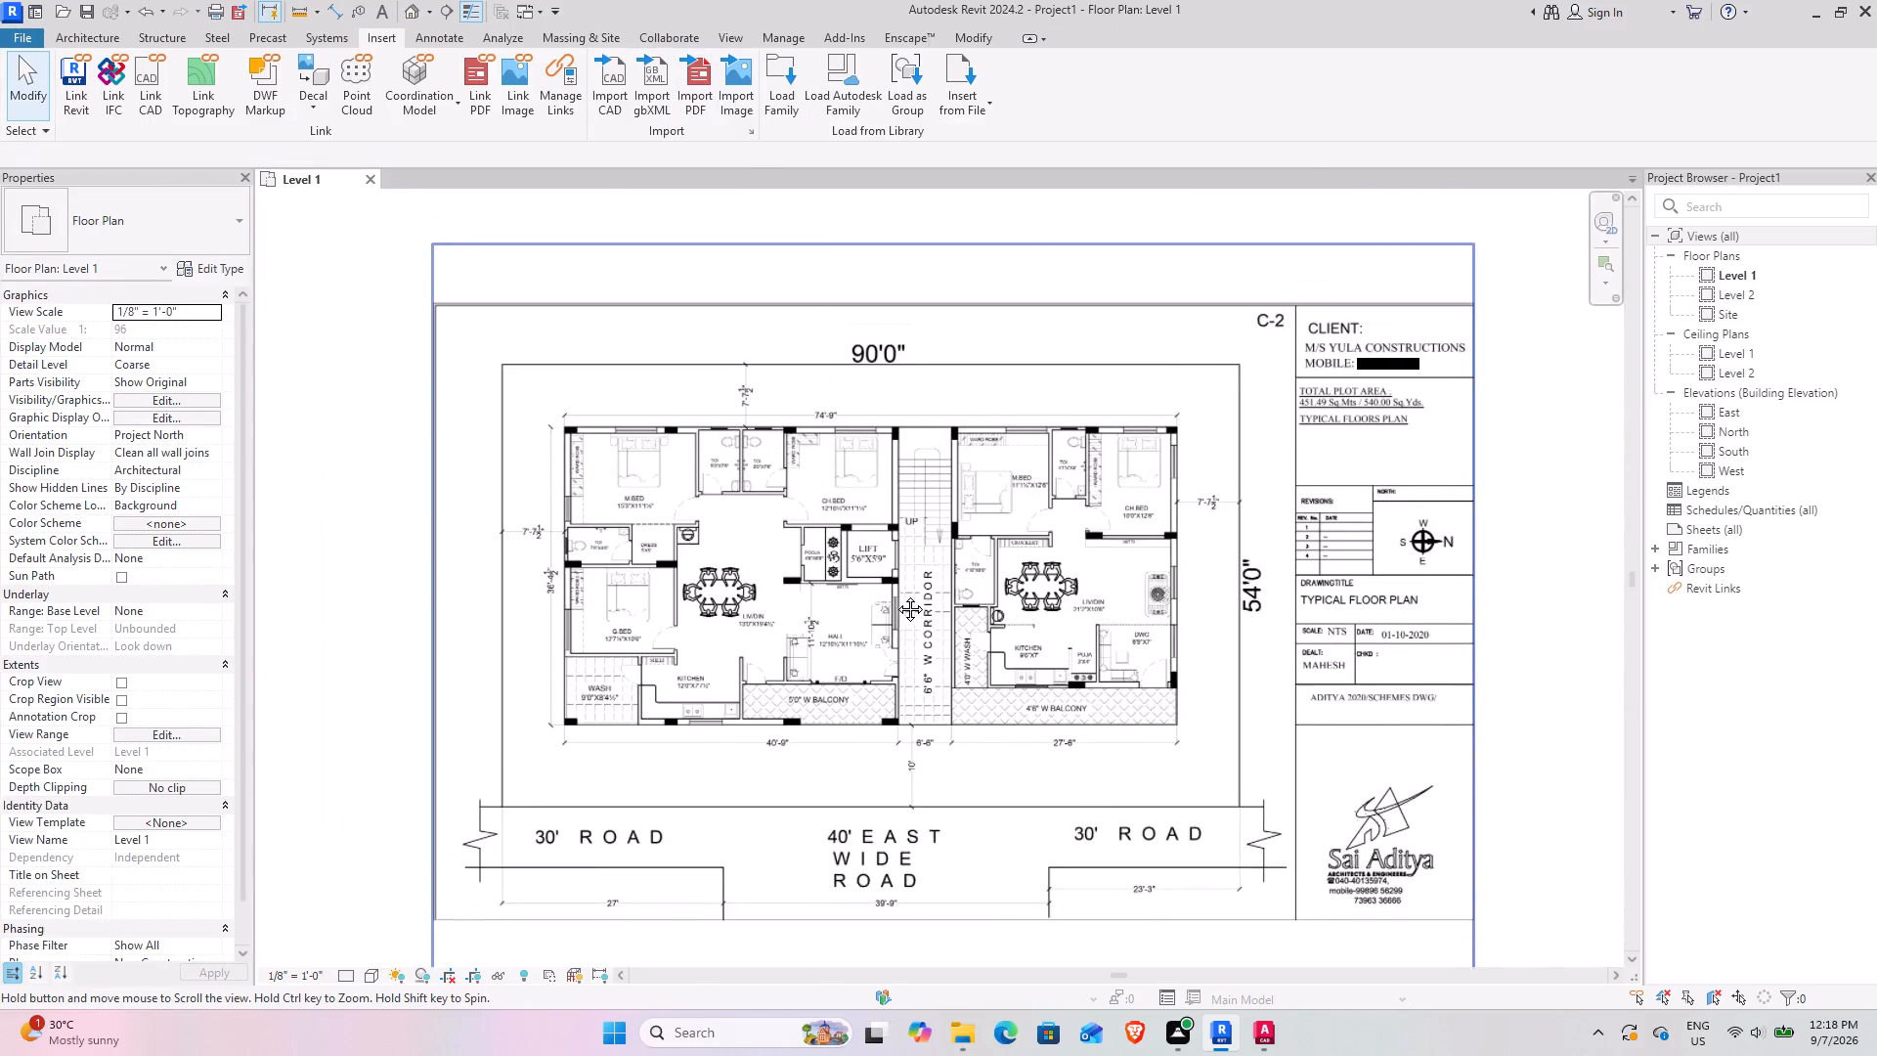
middle_click_drag(895, 594, 899, 540)
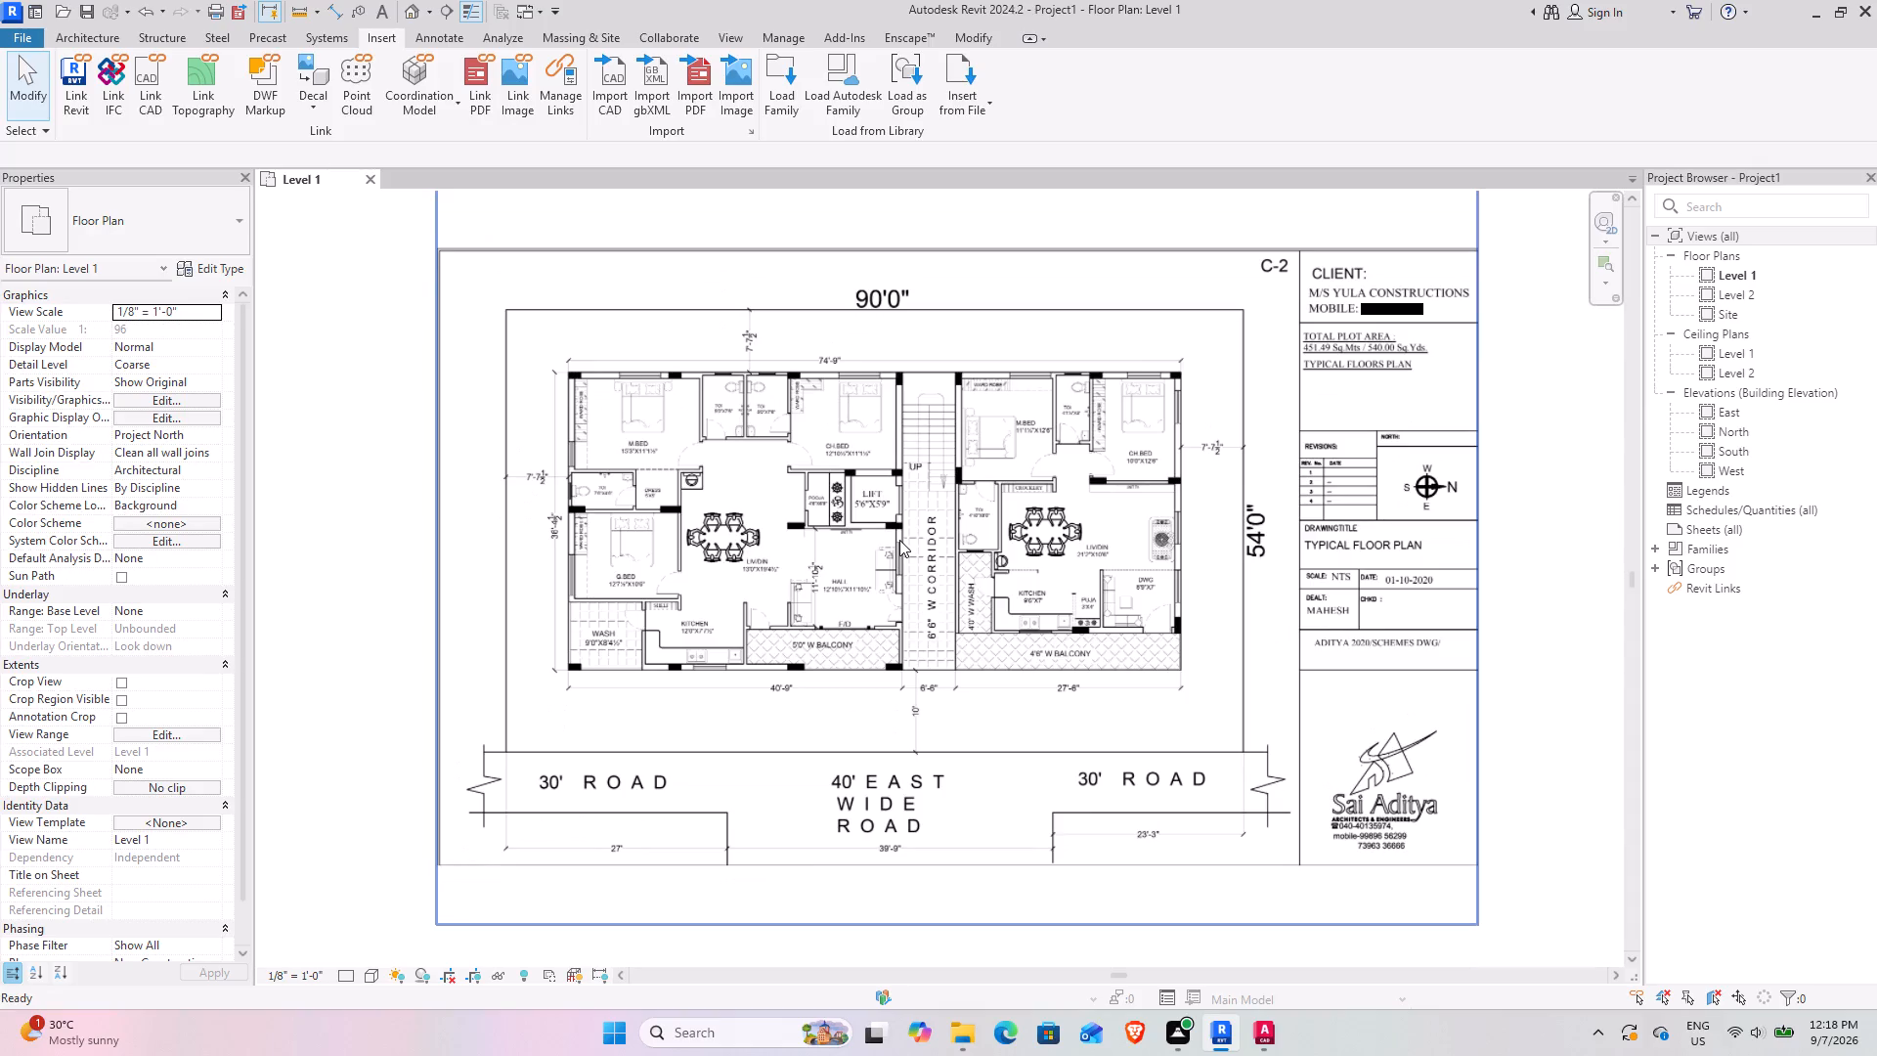
scroll(894, 461, "up", 4)
scroll(852, 553, "up", 4)
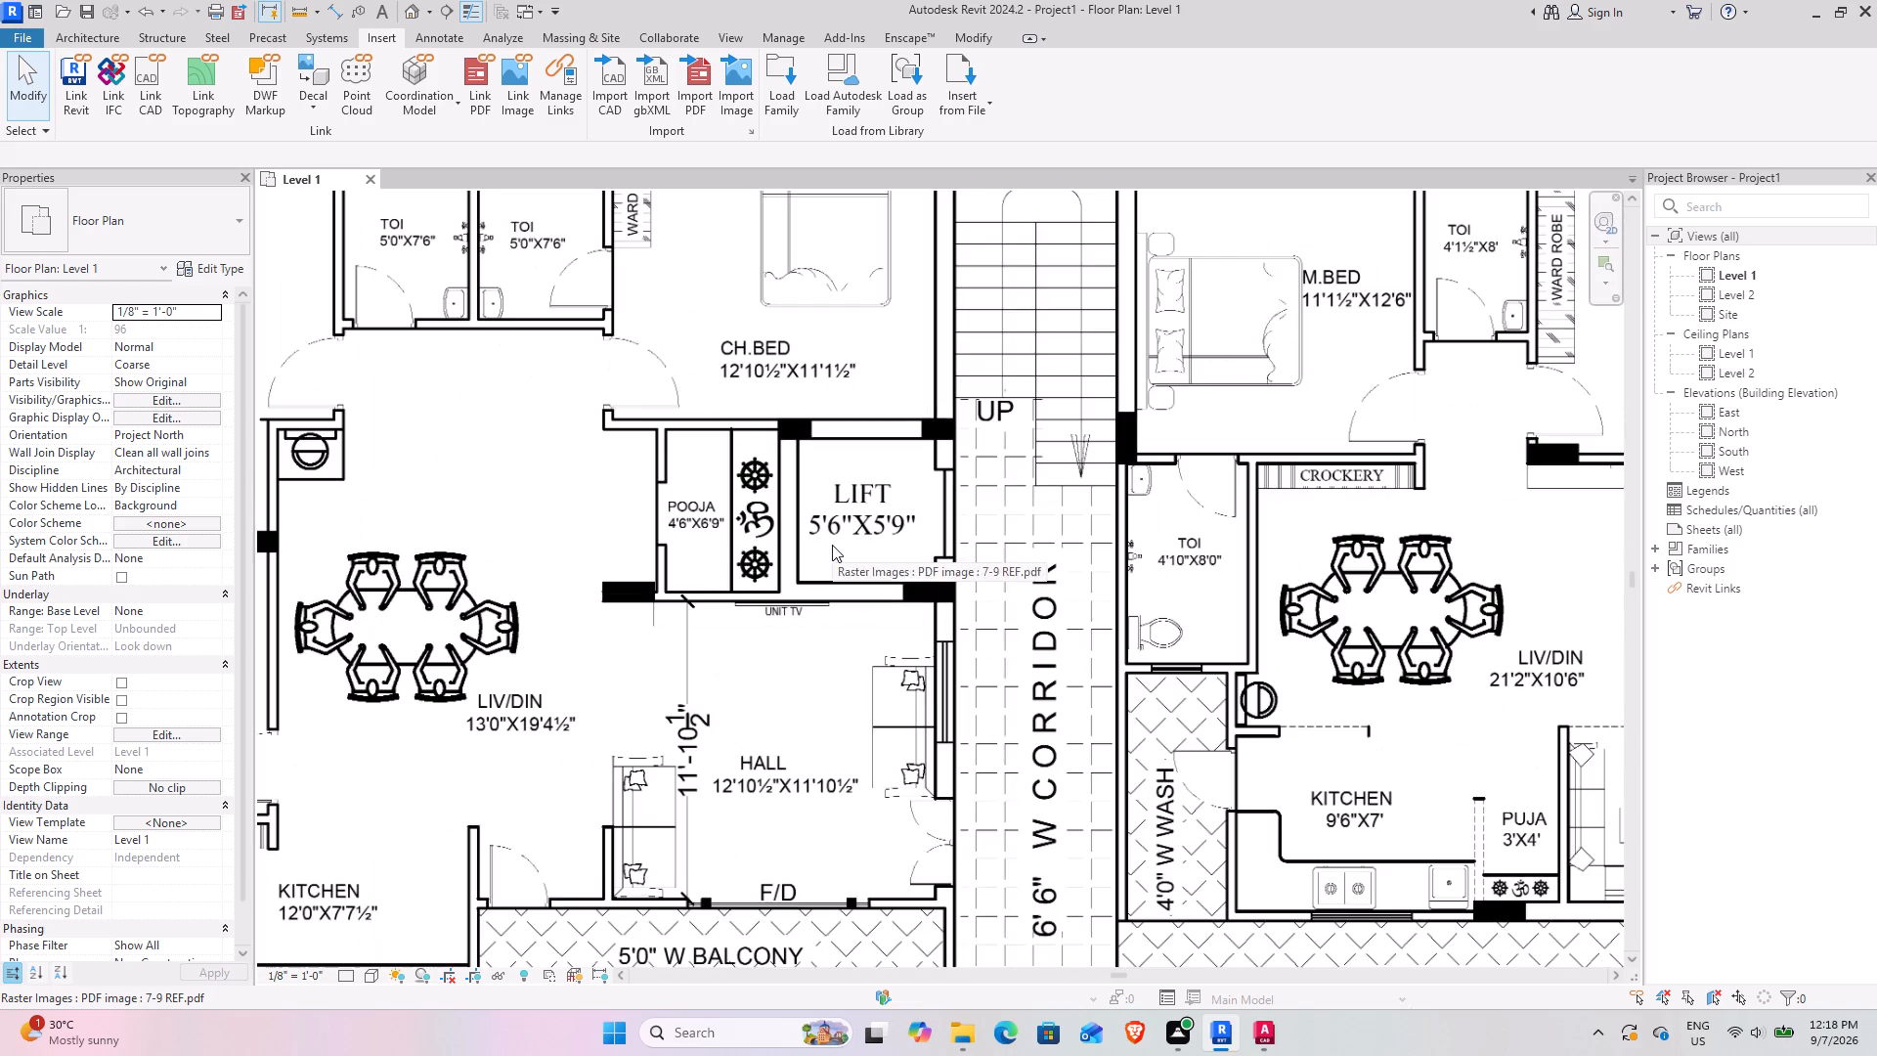
scroll(832, 545, "down", 4)
middle_click_drag(883, 588, 683, 439)
middle_click_drag(633, 456, 786, 410)
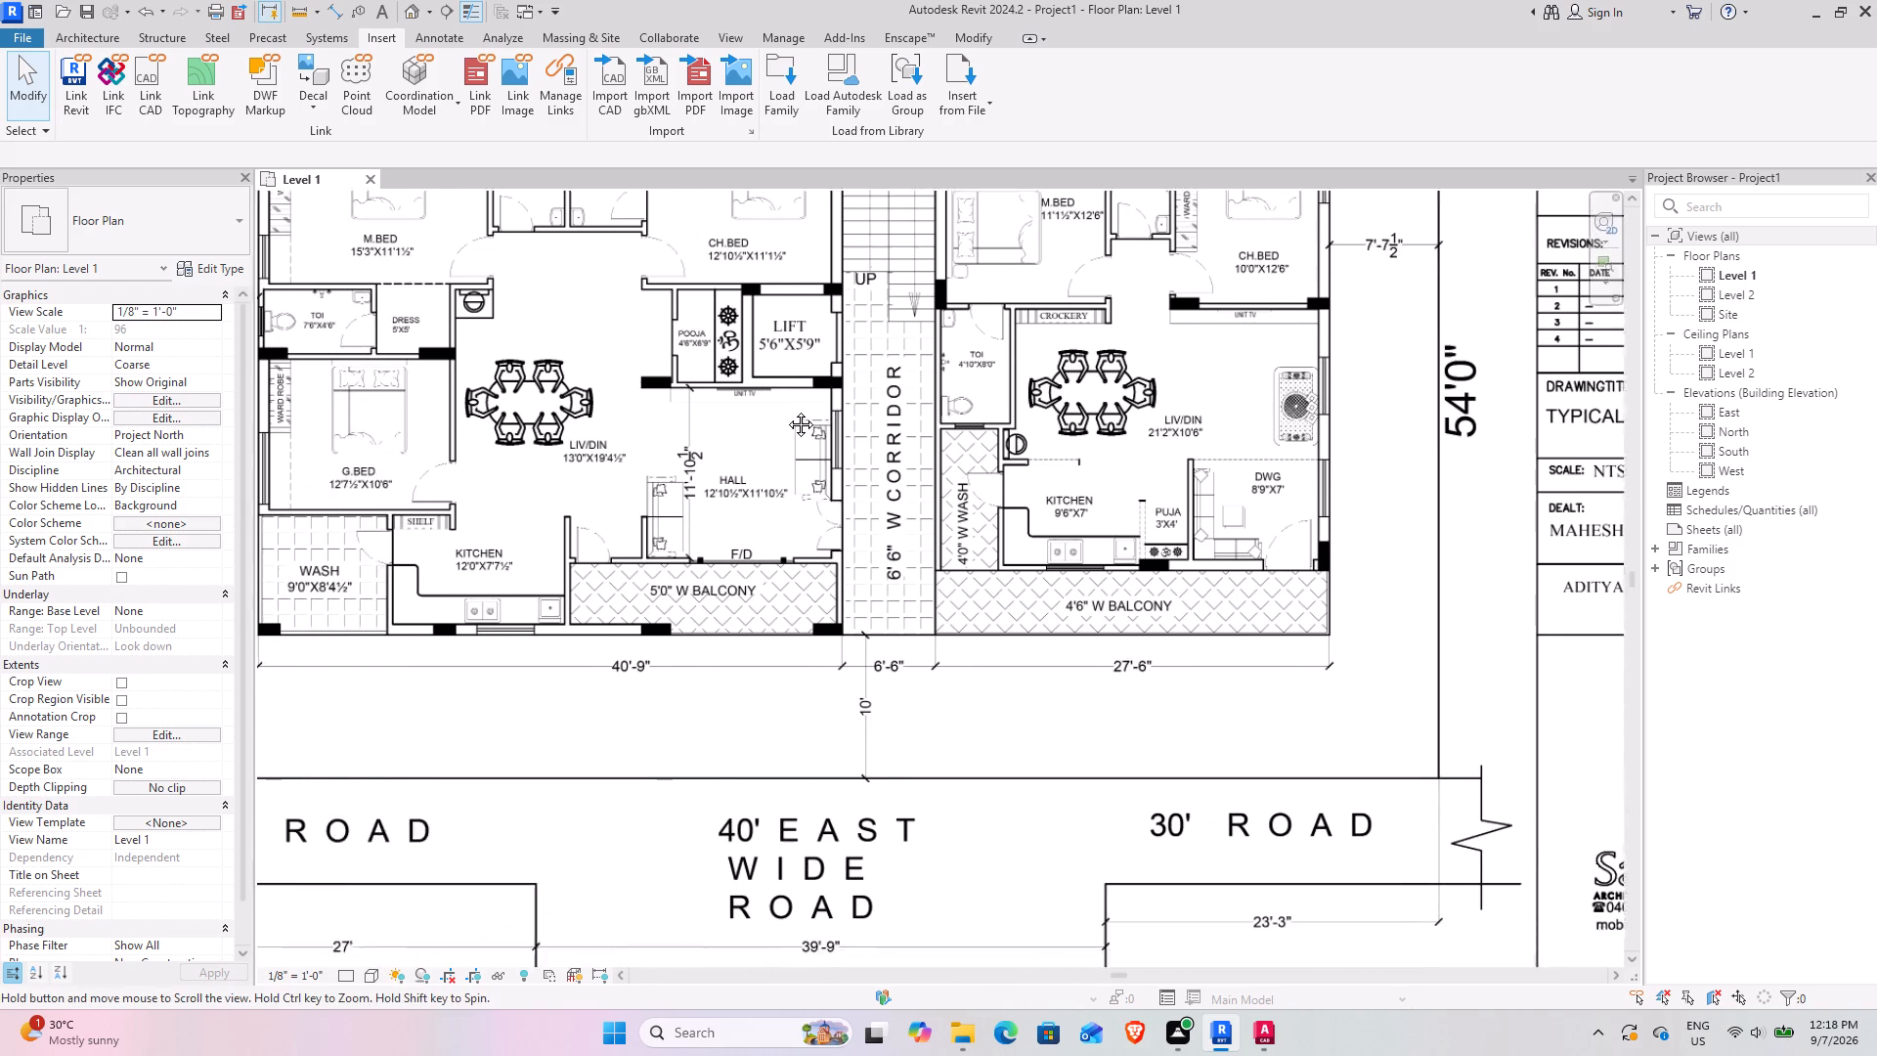
middle_click_drag(786, 410, 818, 394)
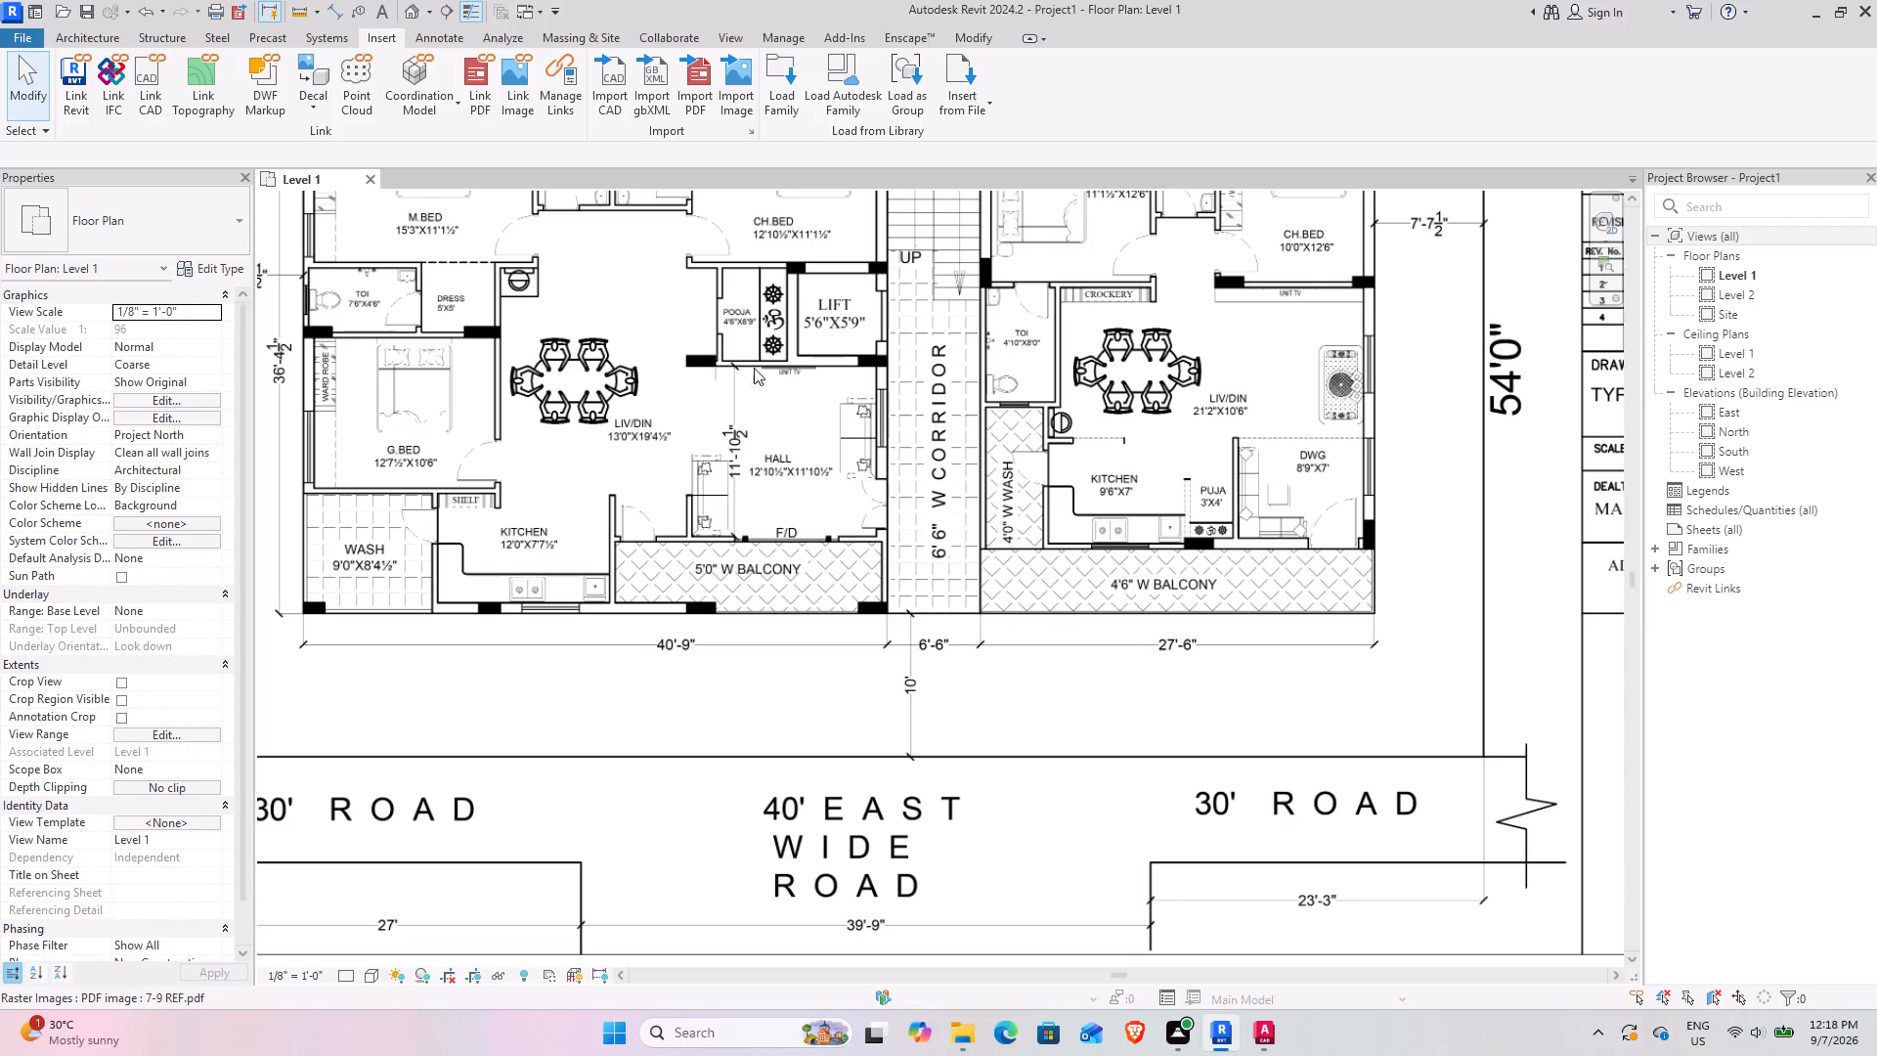
scroll(724, 364, "down", 3)
middle_click_drag(741, 362, 747, 408)
scroll(855, 538, "up", 4)
scroll(922, 357, "up", 1)
middle_click_drag(922, 360, 928, 511)
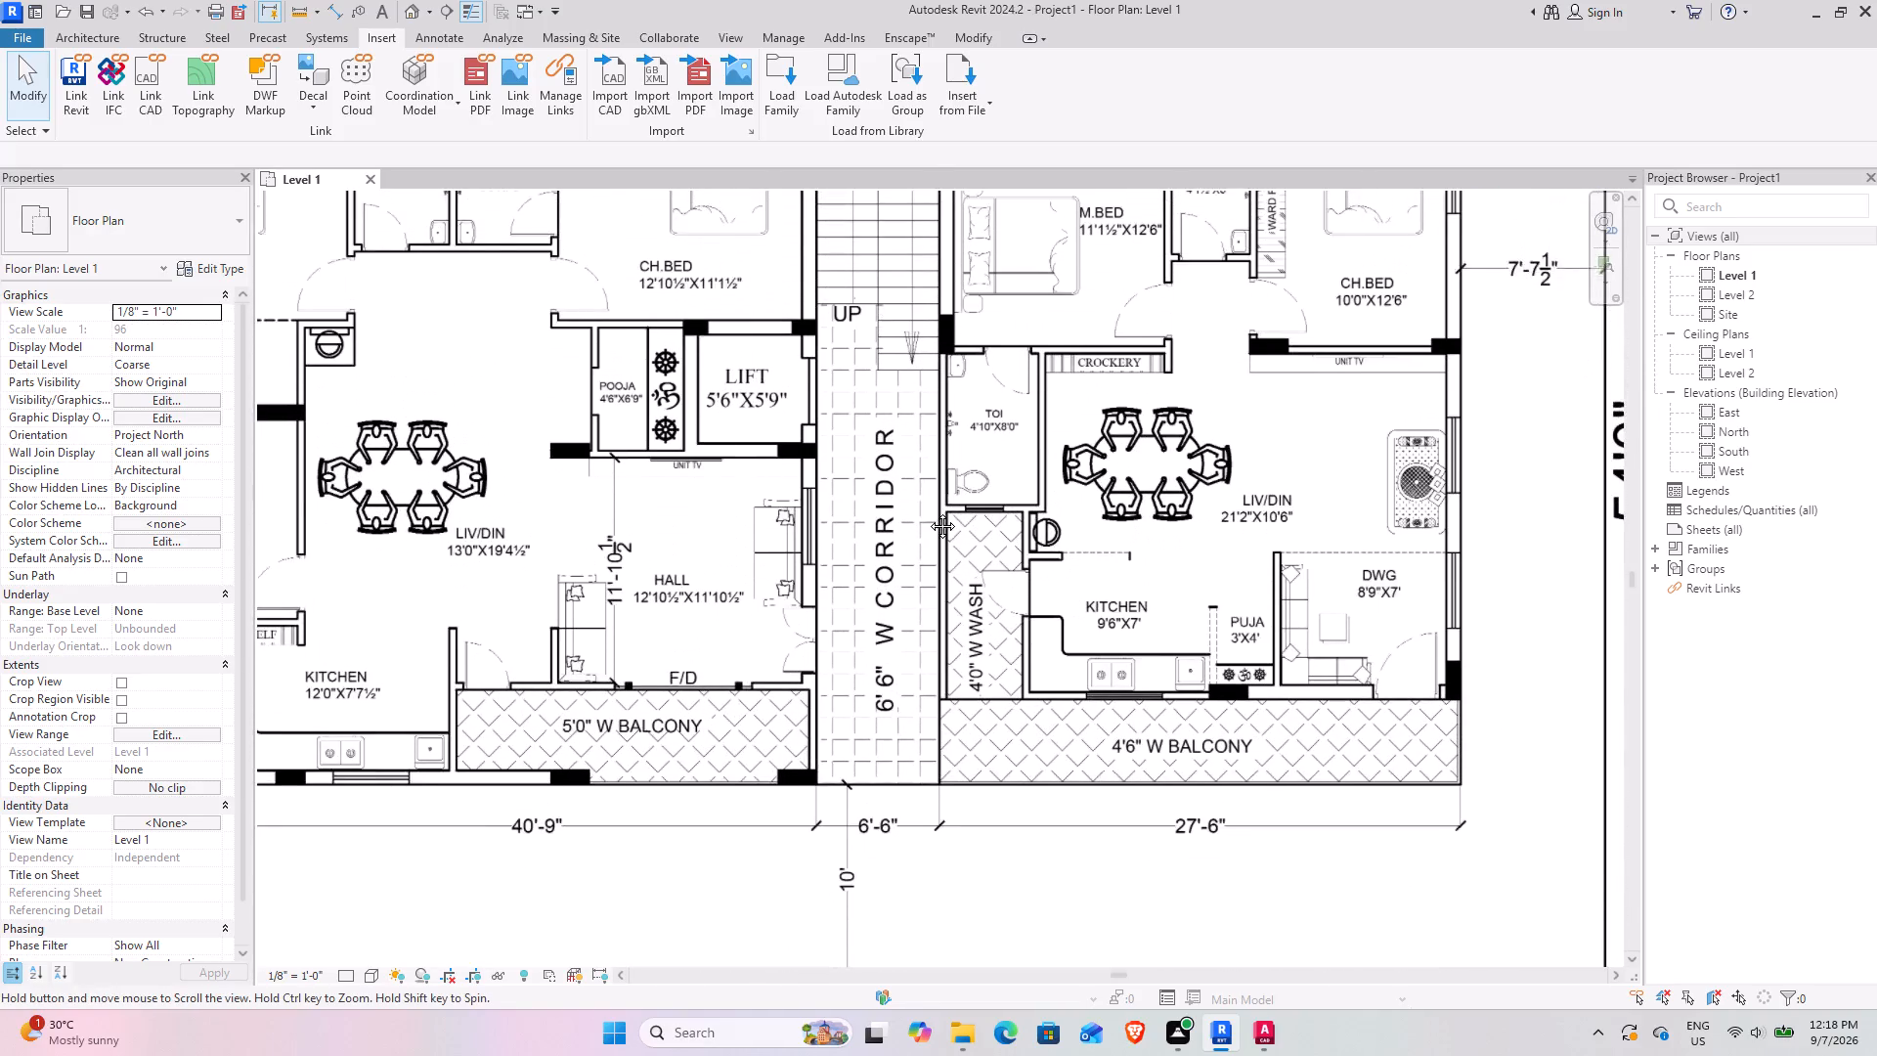
middle_click_drag(928, 511, 924, 539)
scroll(902, 438, "down", 3)
middle_click_drag(902, 438, 927, 501)
scroll(1025, 559, "up", 3)
middle_click_drag(1235, 633, 1141, 597)
middle_click_drag(960, 588, 1091, 512)
middle_click_drag(1091, 512, 1051, 650)
scroll(1017, 608, "down", 3)
middle_click_drag(970, 597, 1003, 531)
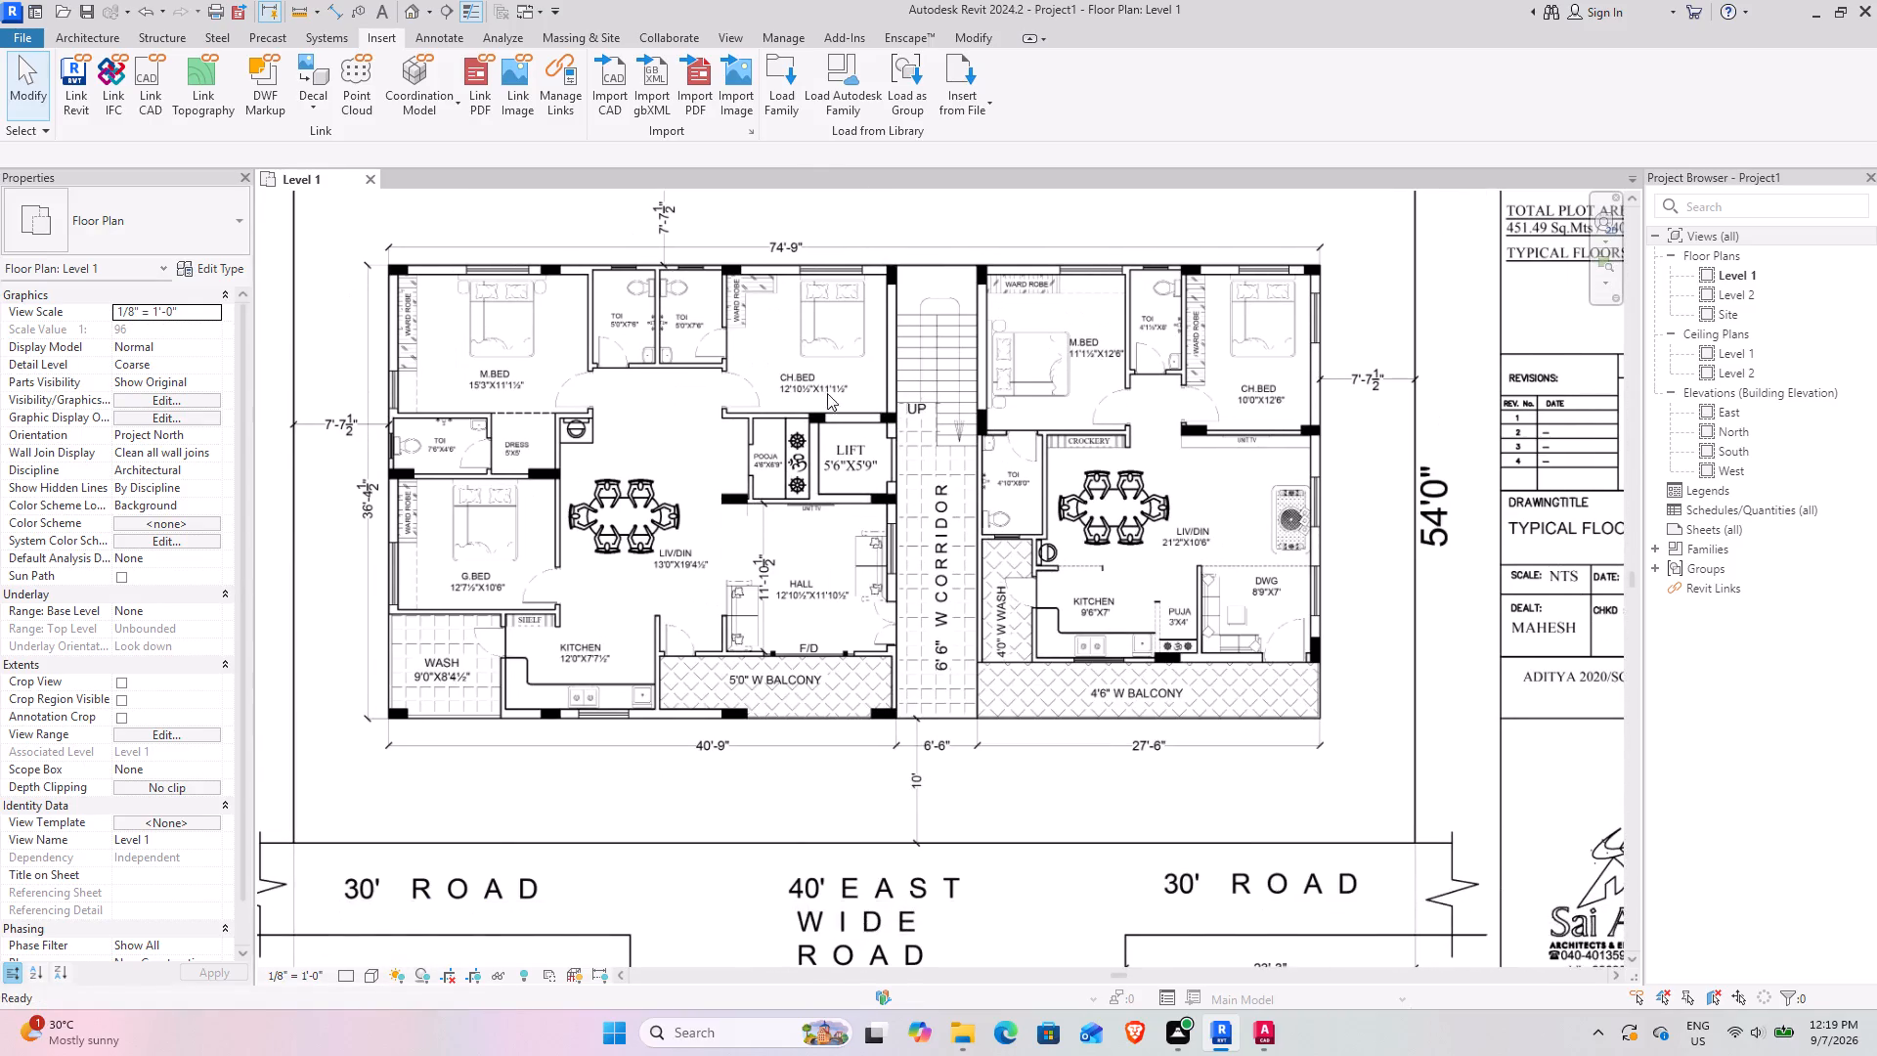
scroll(1124, 430, "down", 3)
middle_click_drag(1000, 446, 1069, 472)
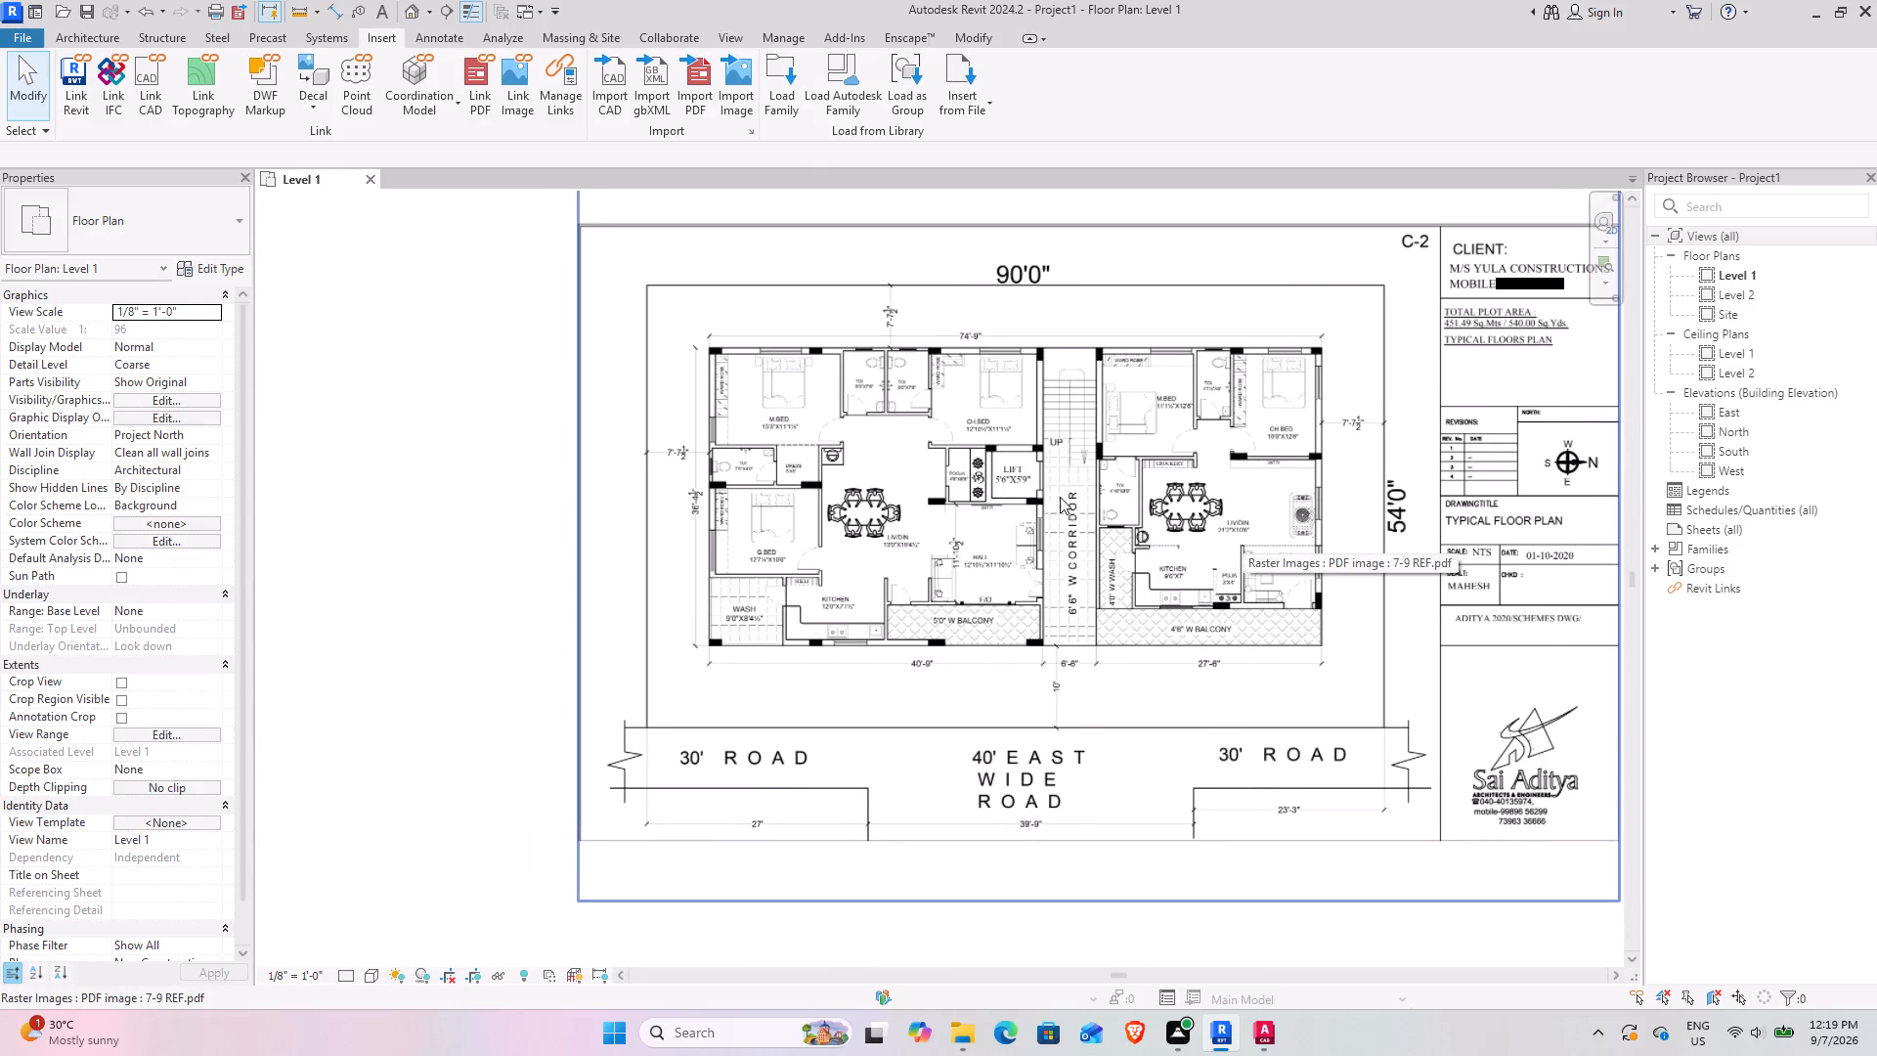
scroll(1056, 490, "up", 6)
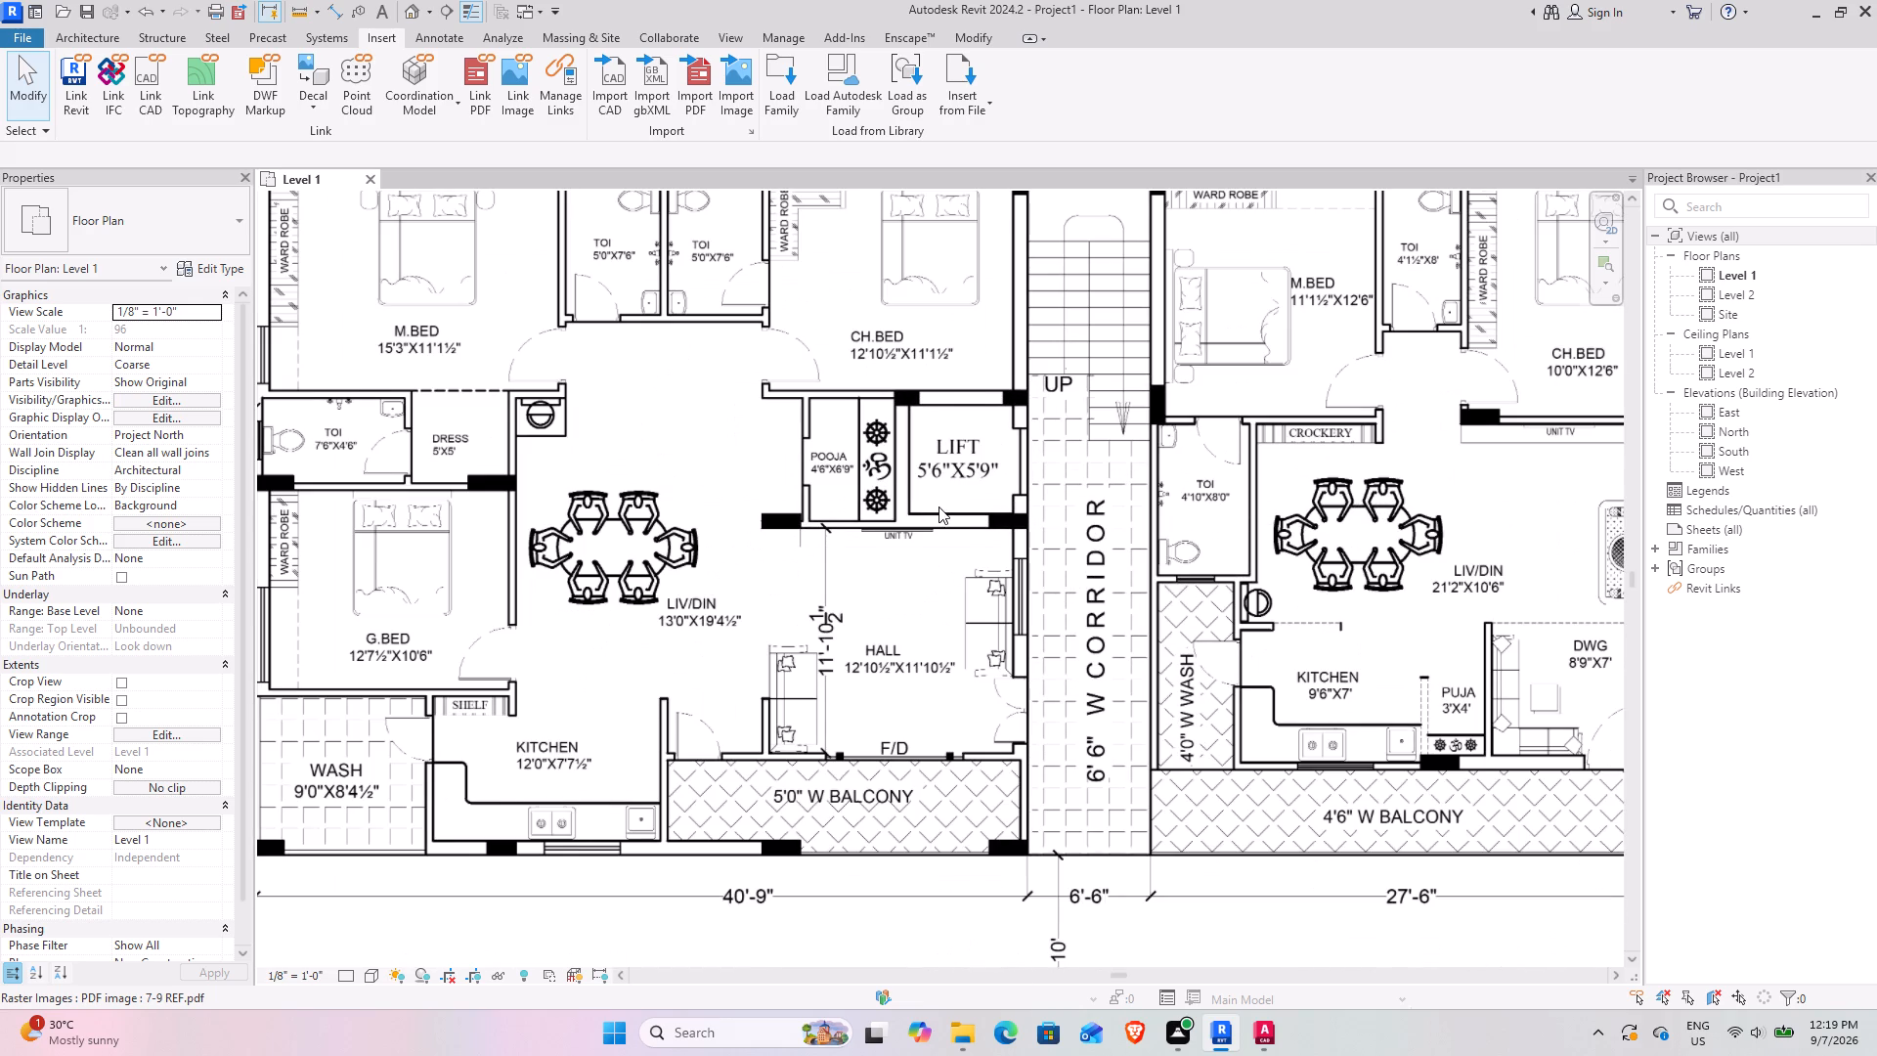
scroll(938, 506, "down", 3)
middle_click_drag(912, 403, 933, 430)
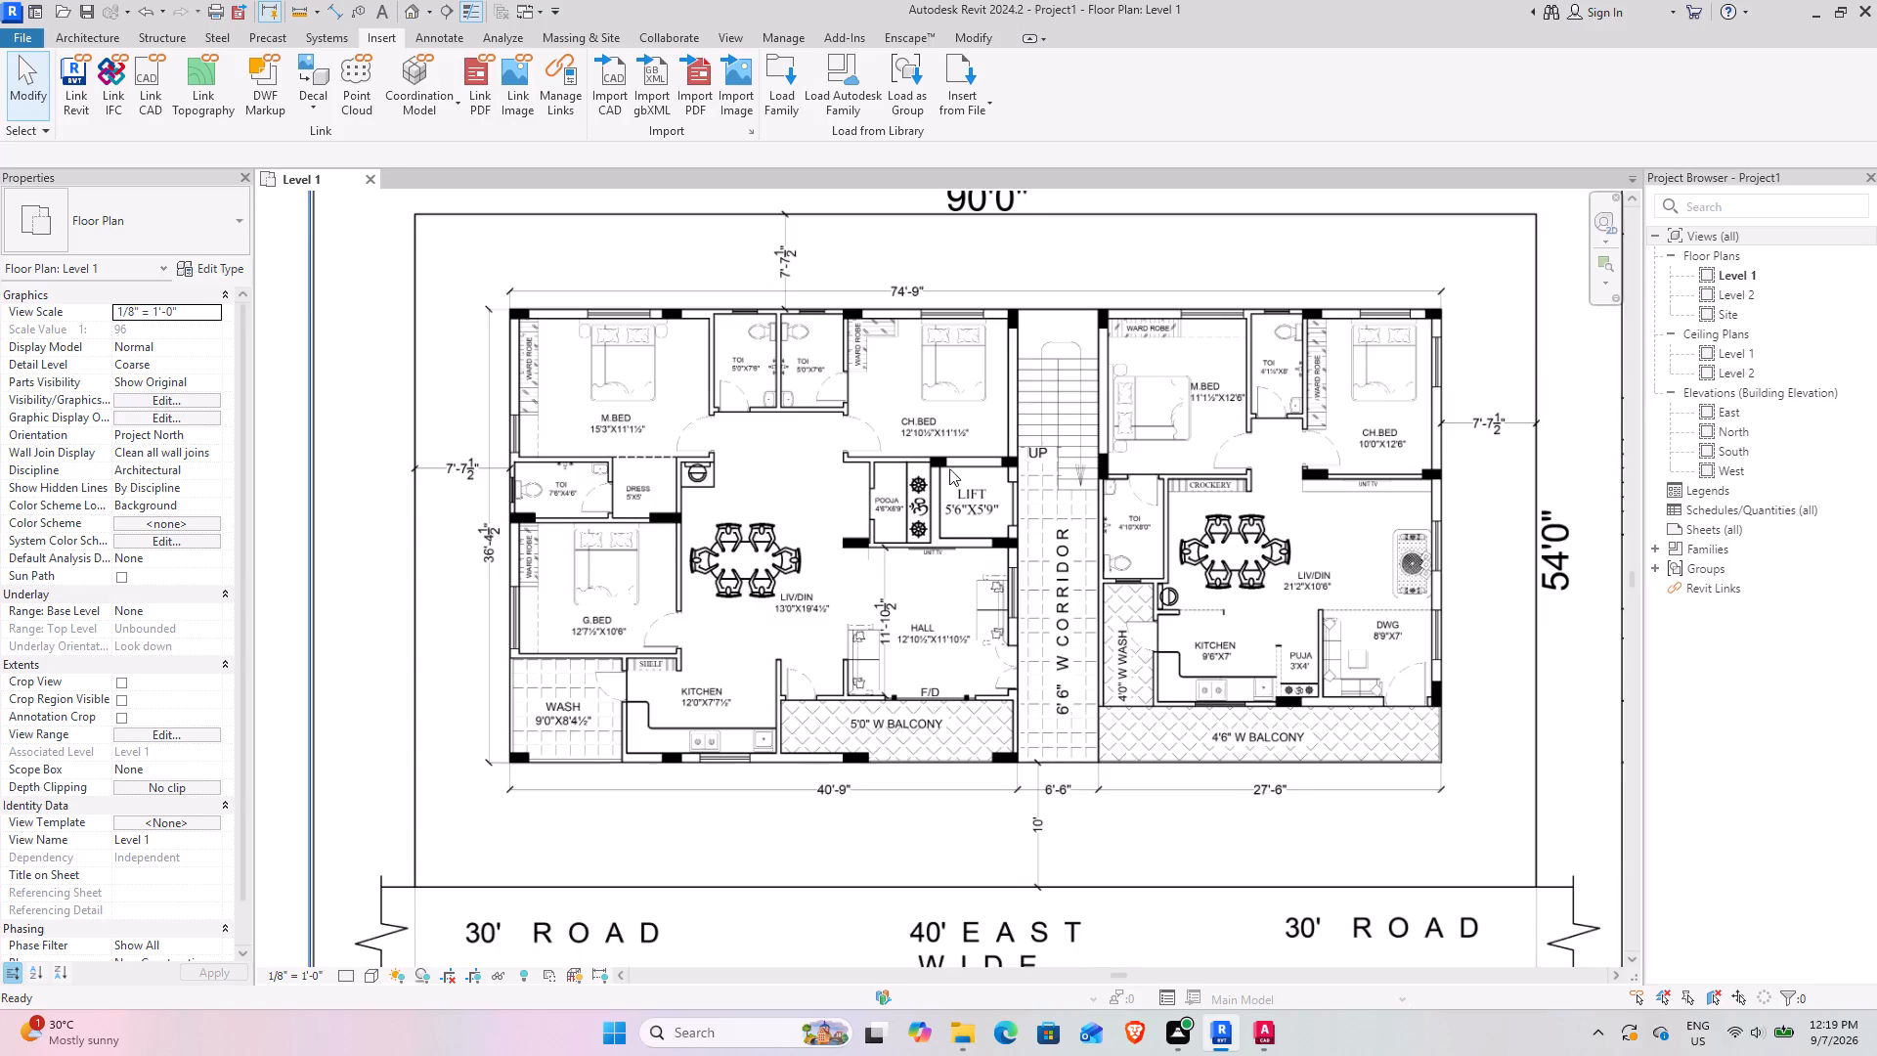
scroll(980, 491, "up", 8)
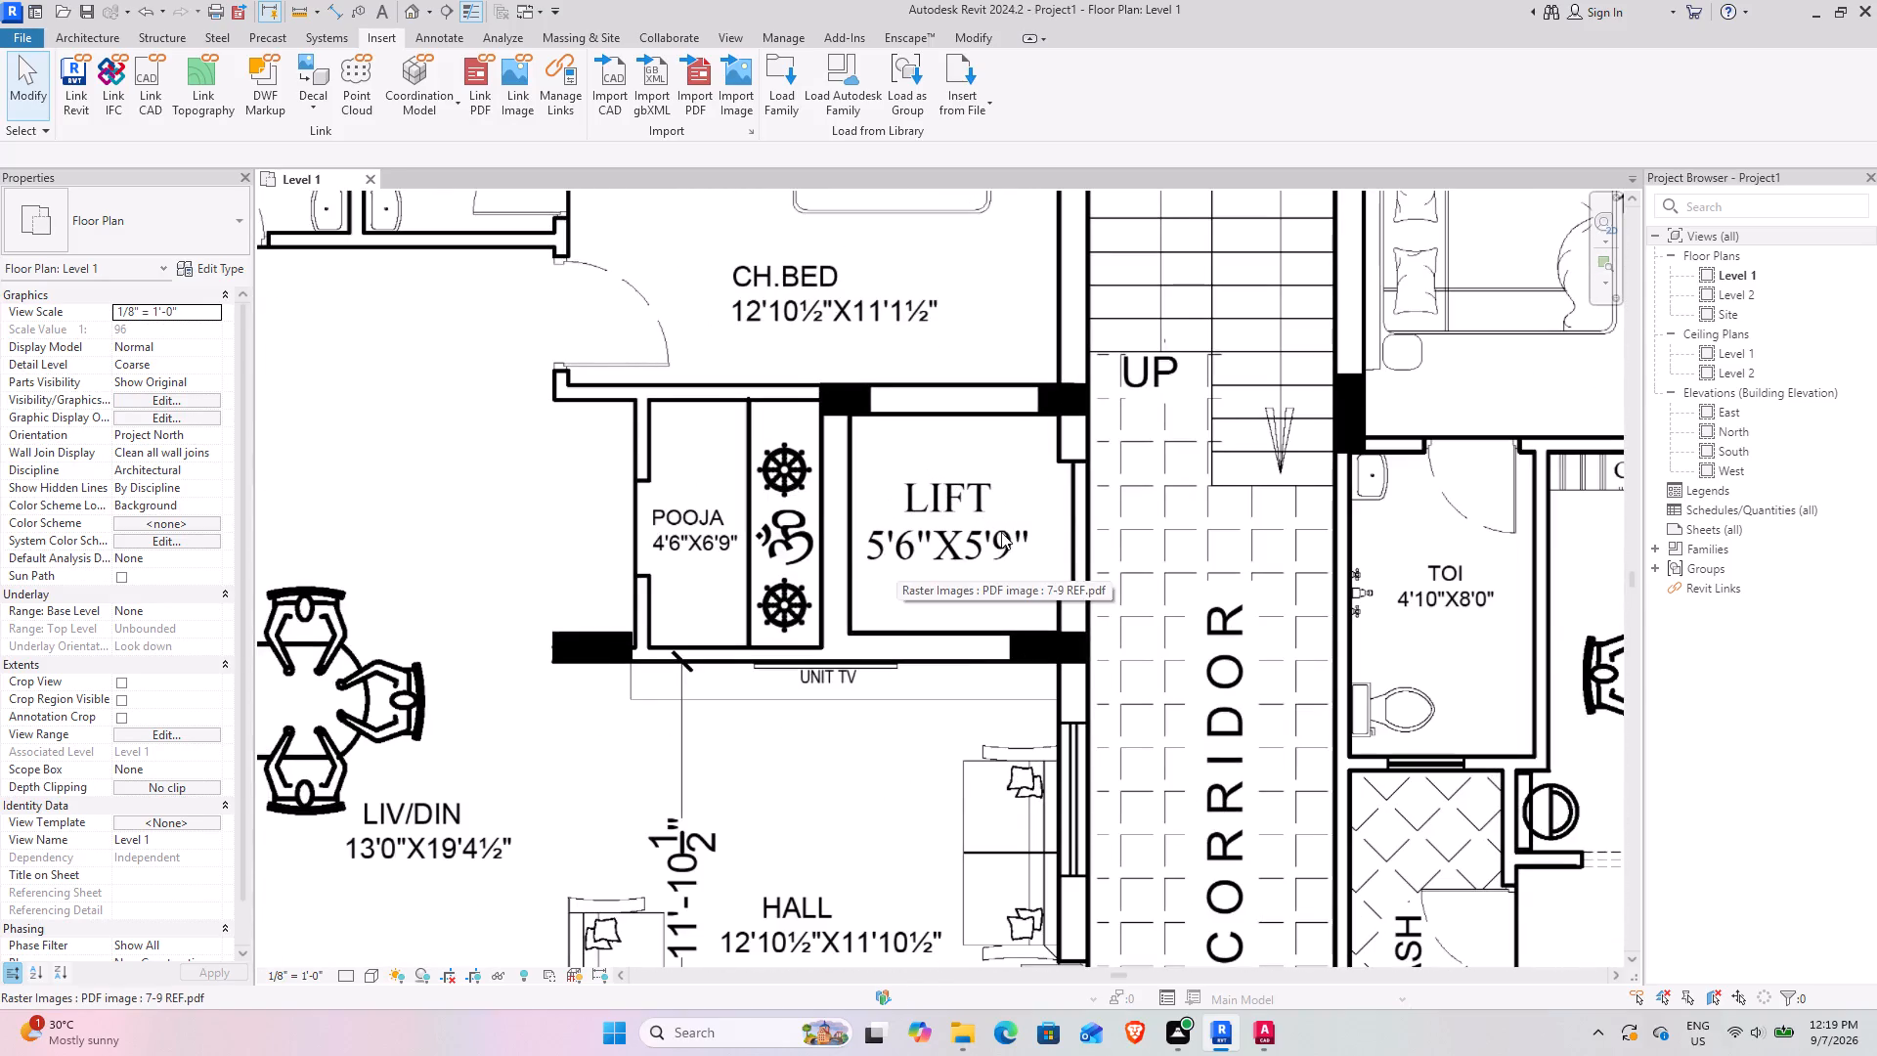
scroll(1000, 530, "down", 3)
middle_click_drag(1037, 520, 590, 524)
scroll(590, 524, "down", 4)
middle_click_drag(616, 551, 853, 578)
scroll(790, 585, "down", 4)
middle_click_drag(776, 584, 860, 544)
scroll(768, 532, "up", 5)
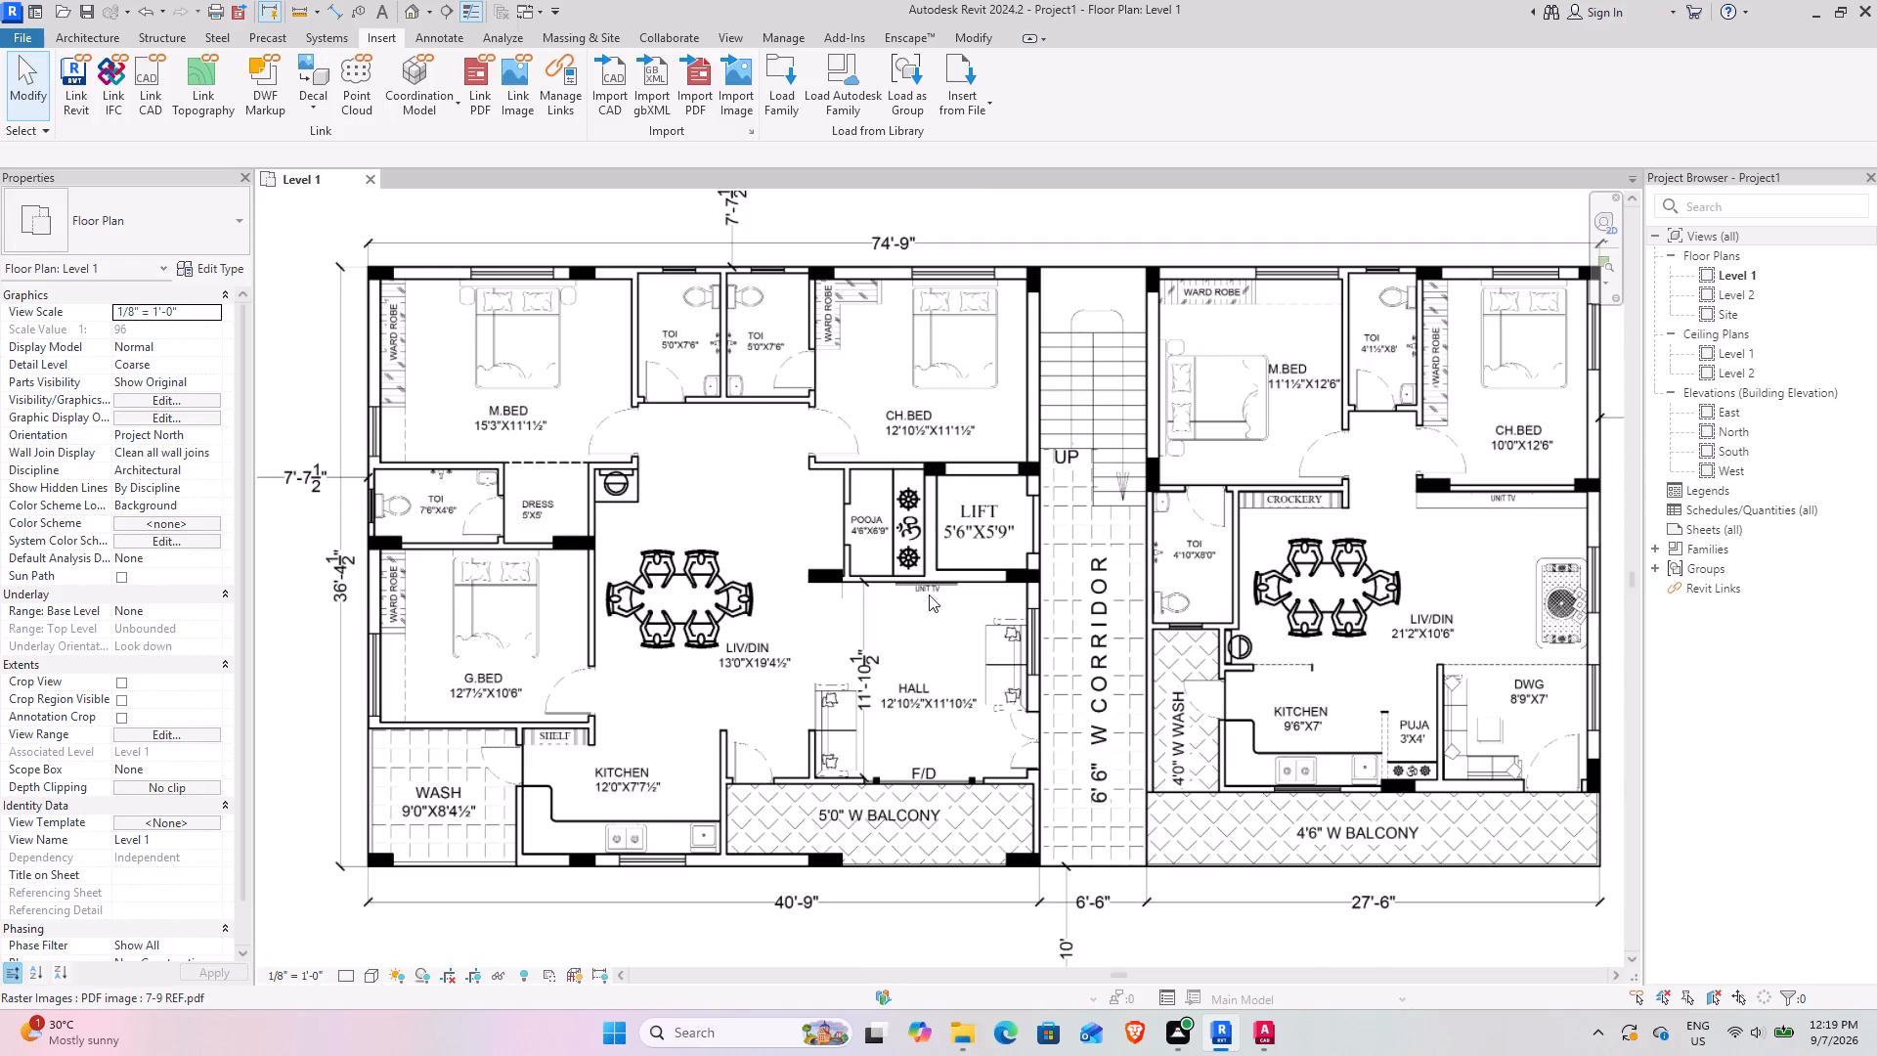
scroll(887, 614, "down", 5)
middle_click_drag(986, 594, 895, 540)
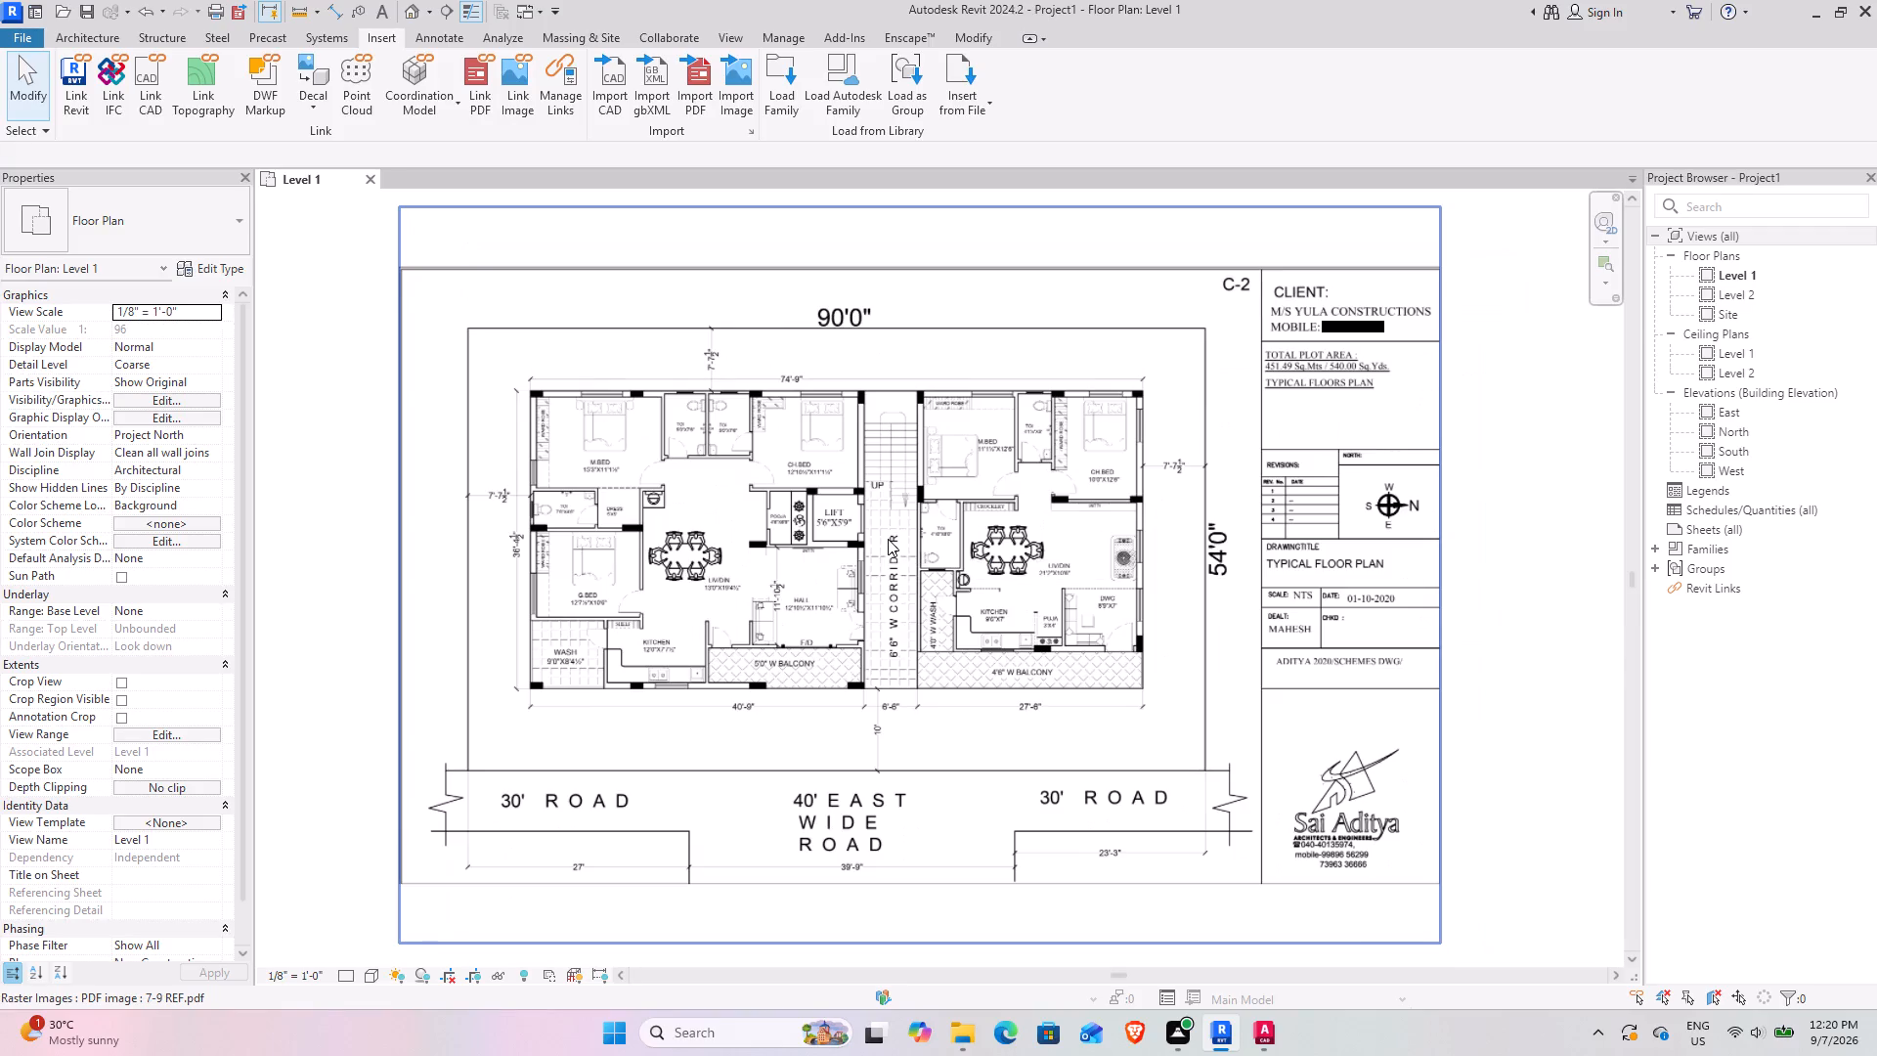
scroll(895, 540, "down", 3)
middle_click_drag(904, 534, 926, 591)
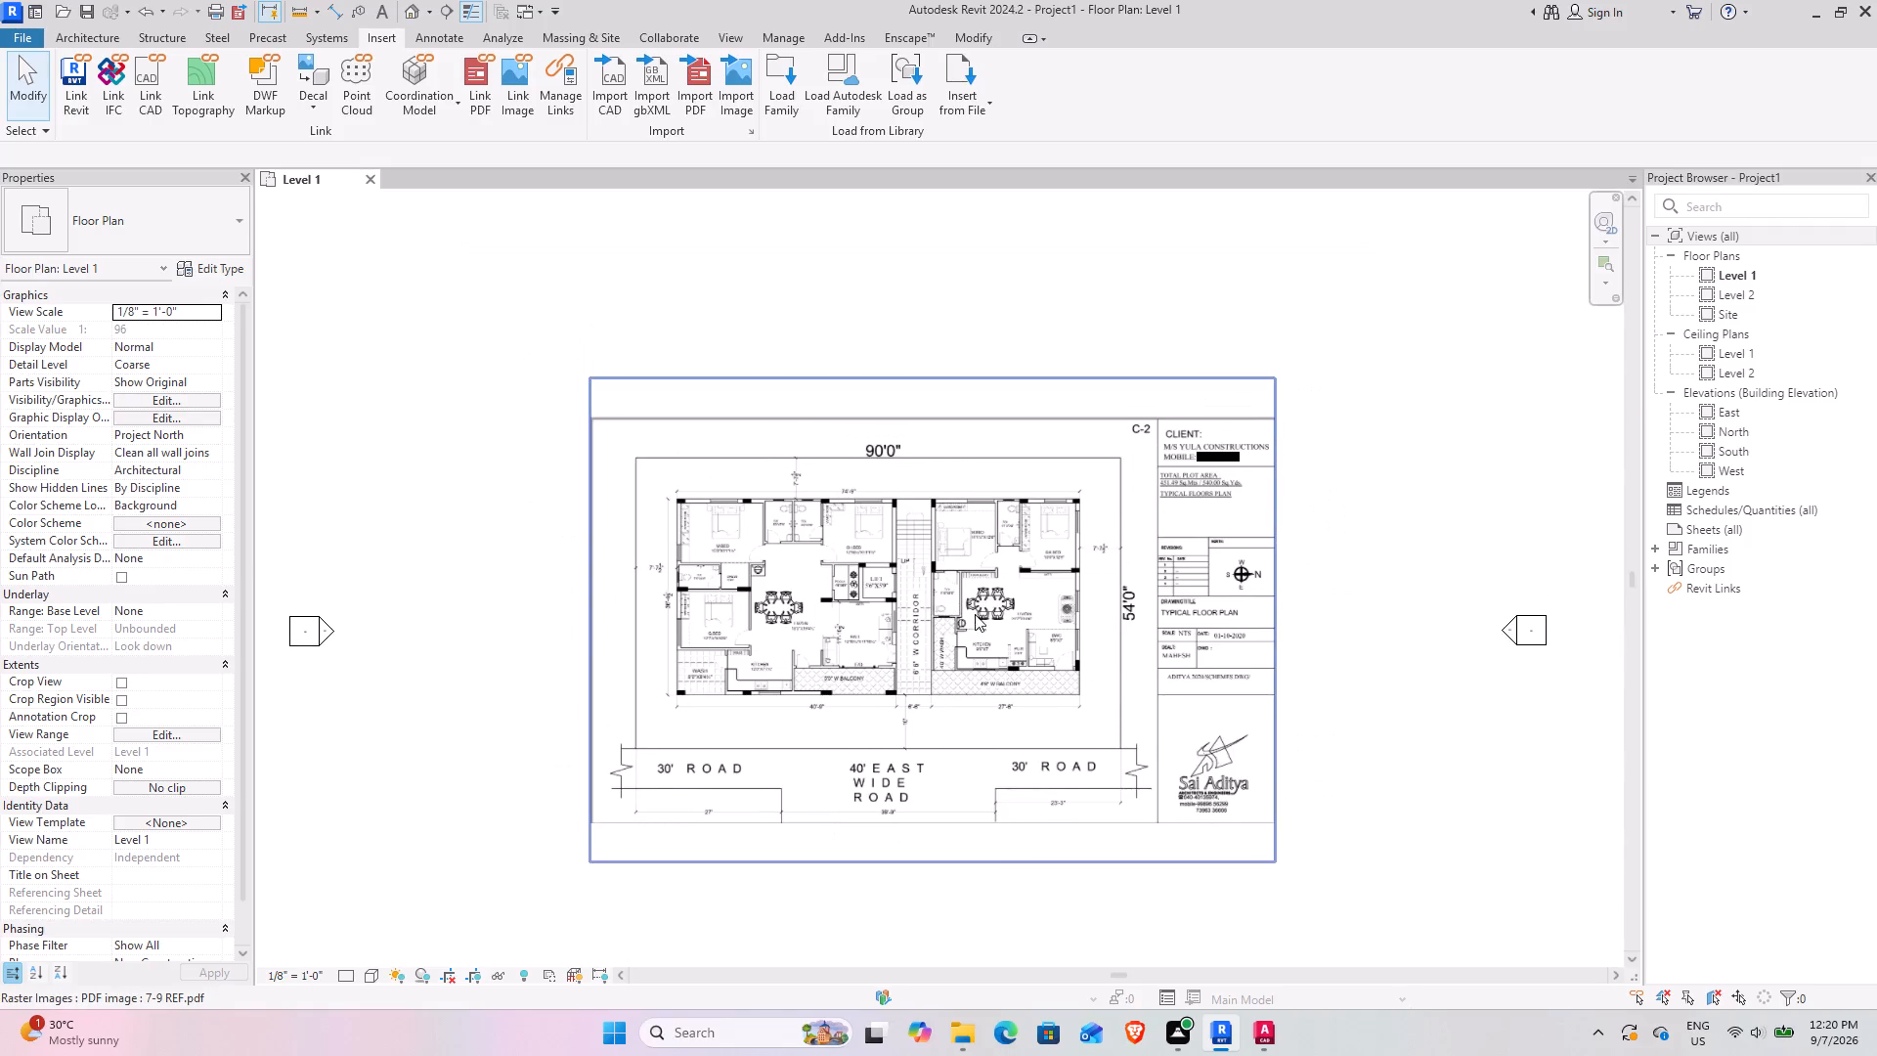
scroll(968, 614, "up", 3)
middle_click_drag(934, 601, 931, 550)
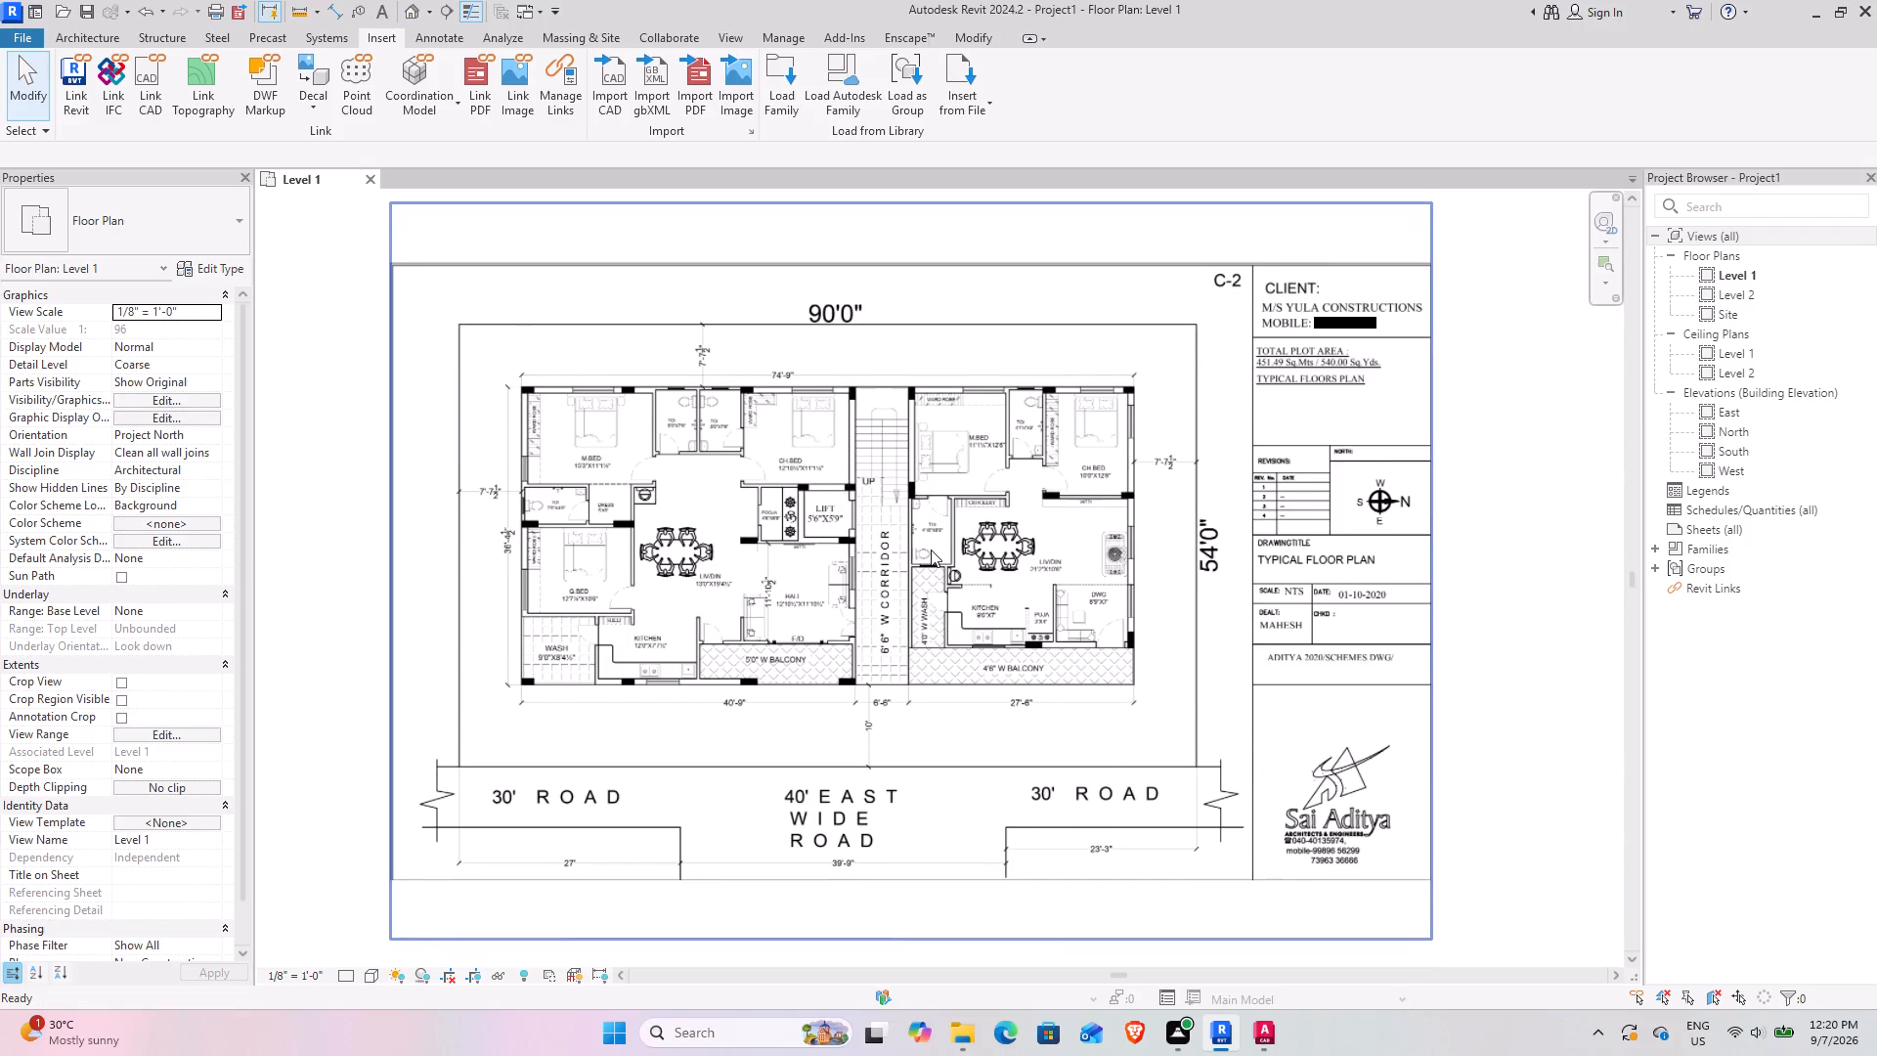
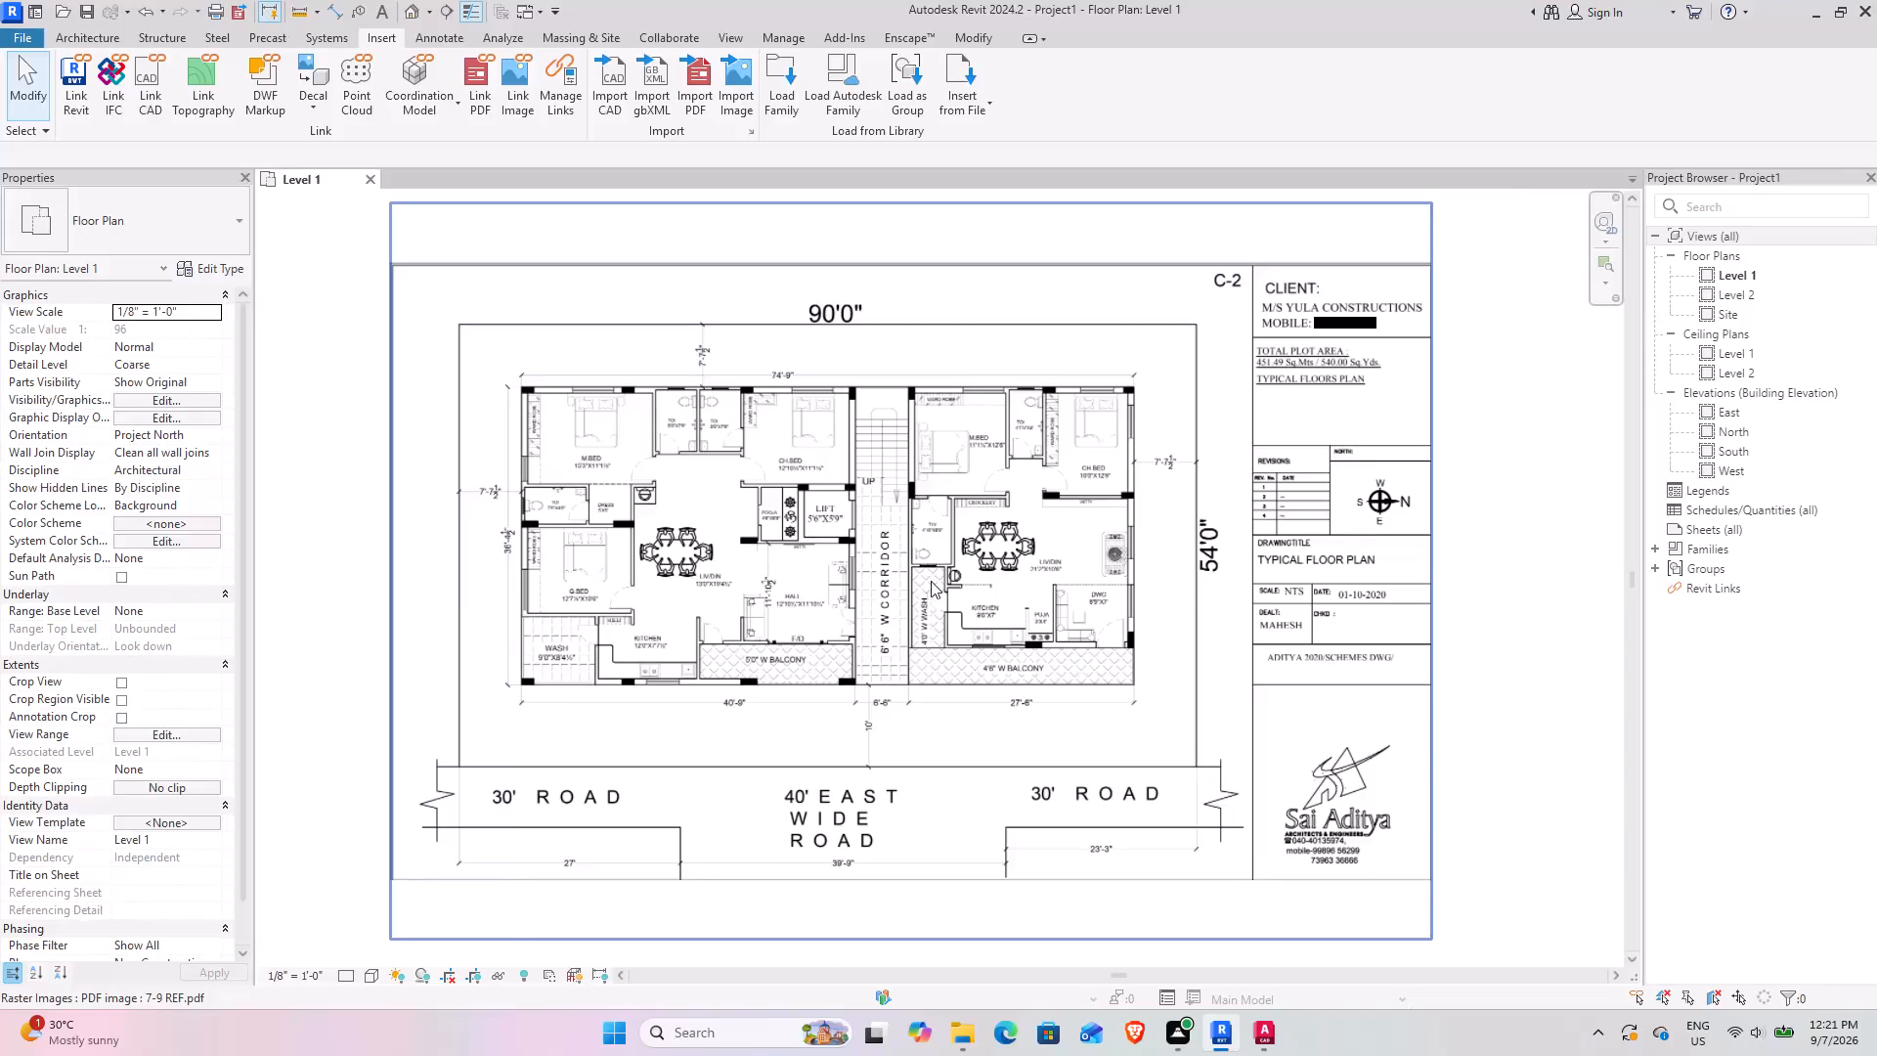
Examine the typical floor plan's bedrooms, halls, kitchens, corridor and balconies, along with the sheet's plot dimensions and title block.
scroll(882, 566, "up", 5)
scroll(1069, 514, "up", 4)
scroll(1052, 519, "down", 3)
middle_click_drag(863, 573, 923, 585)
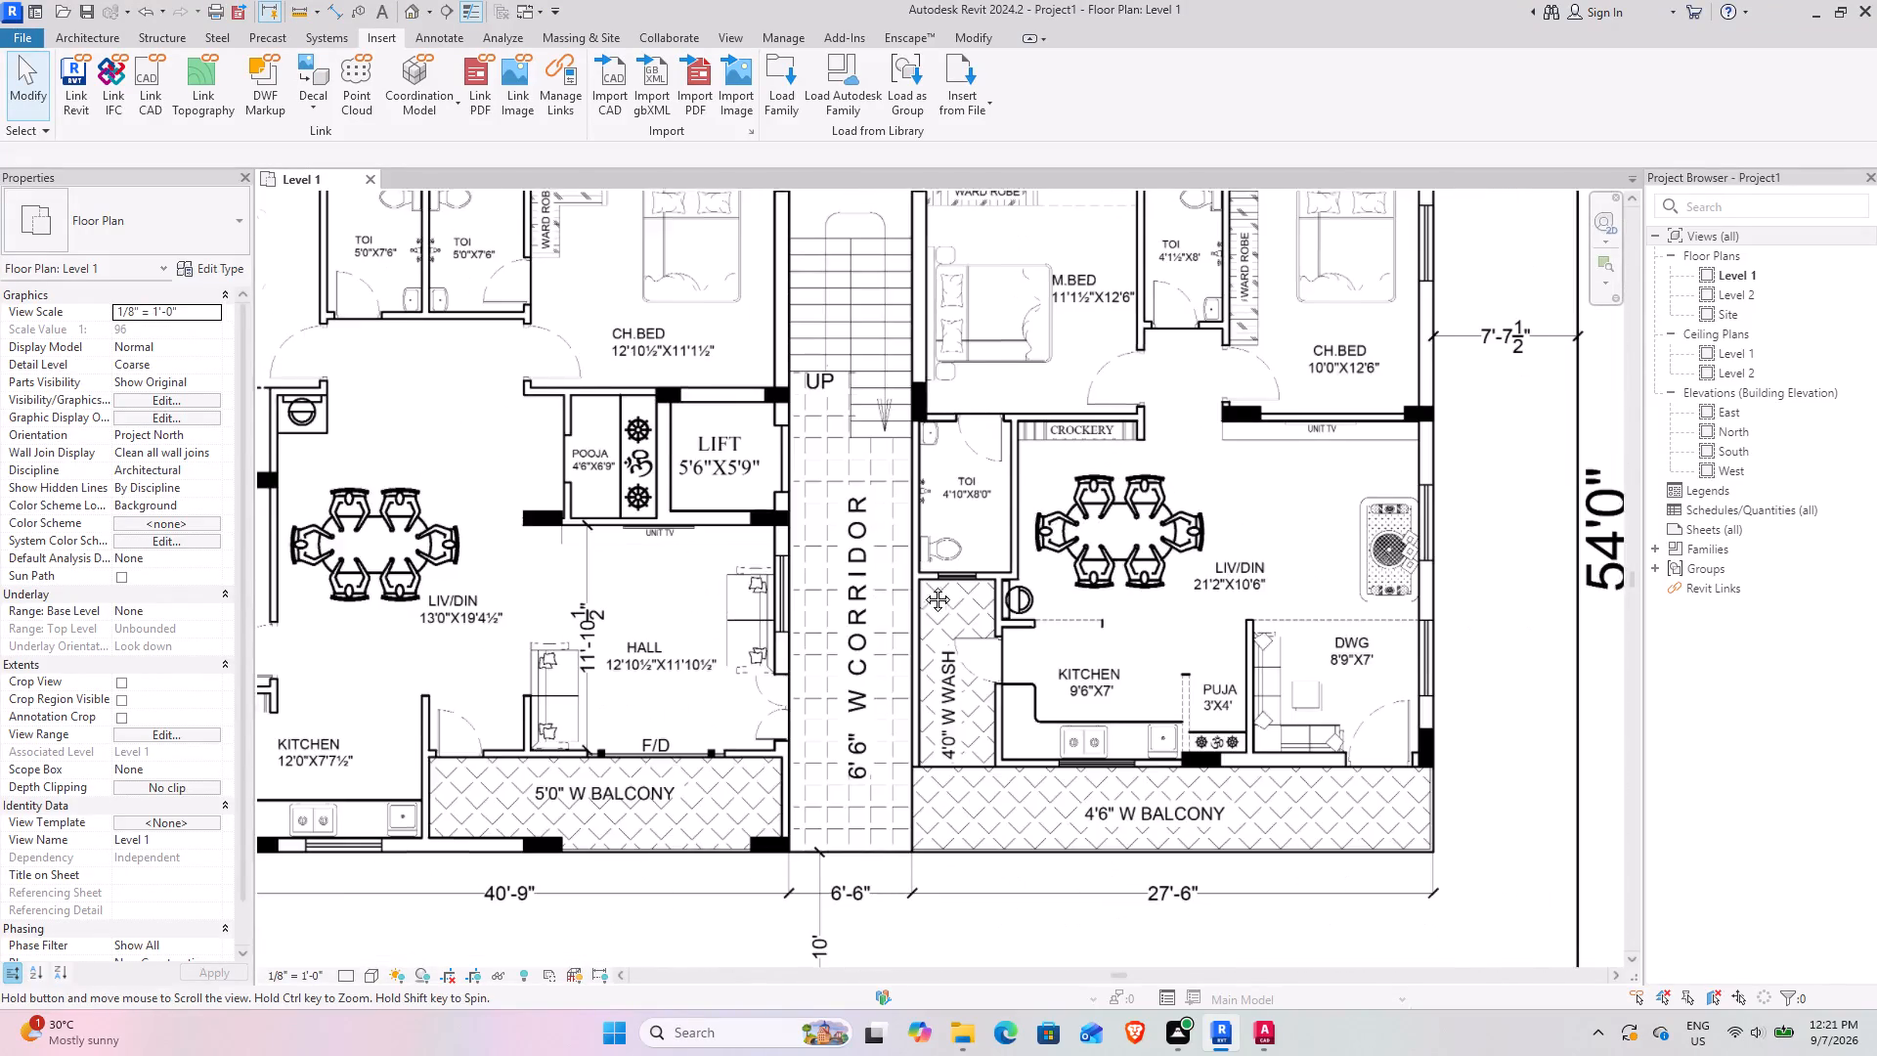
middle_click_drag(923, 585, 1172, 637)
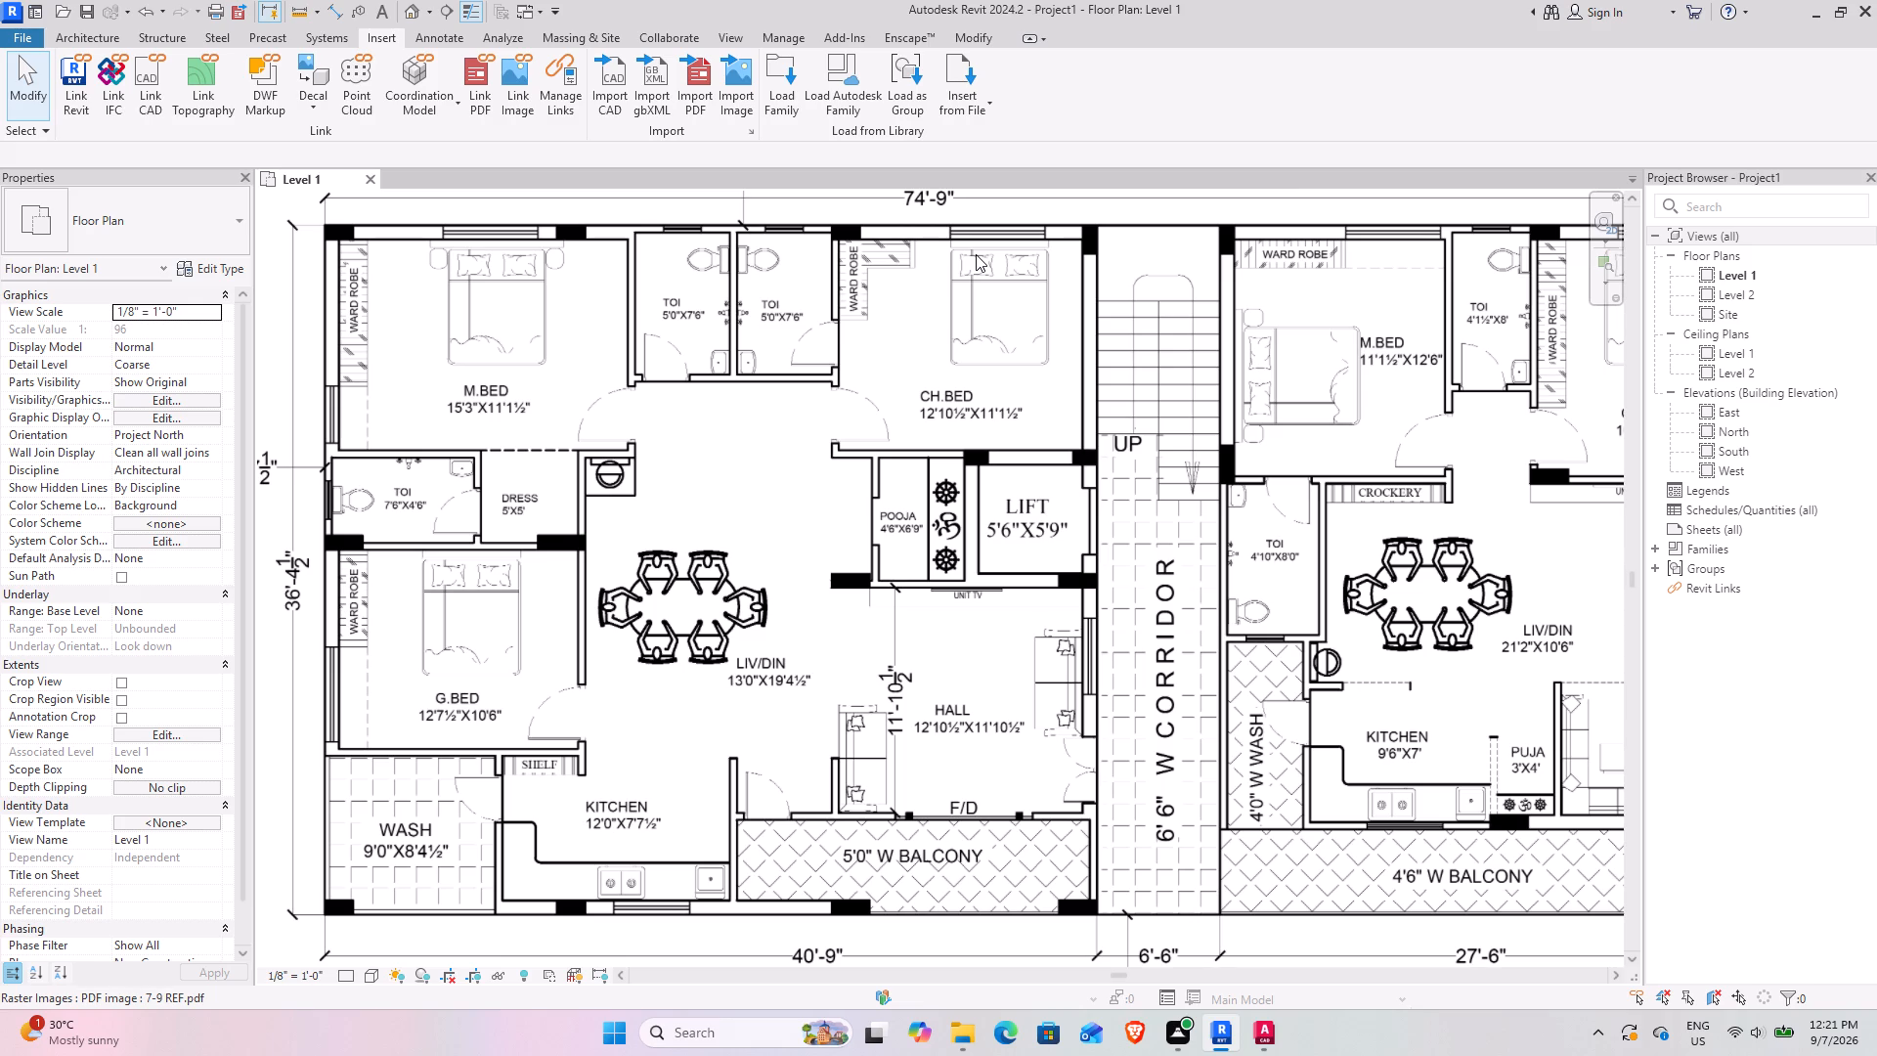
scroll(880, 538, "down", 5)
middle_click_drag(1058, 568, 927, 506)
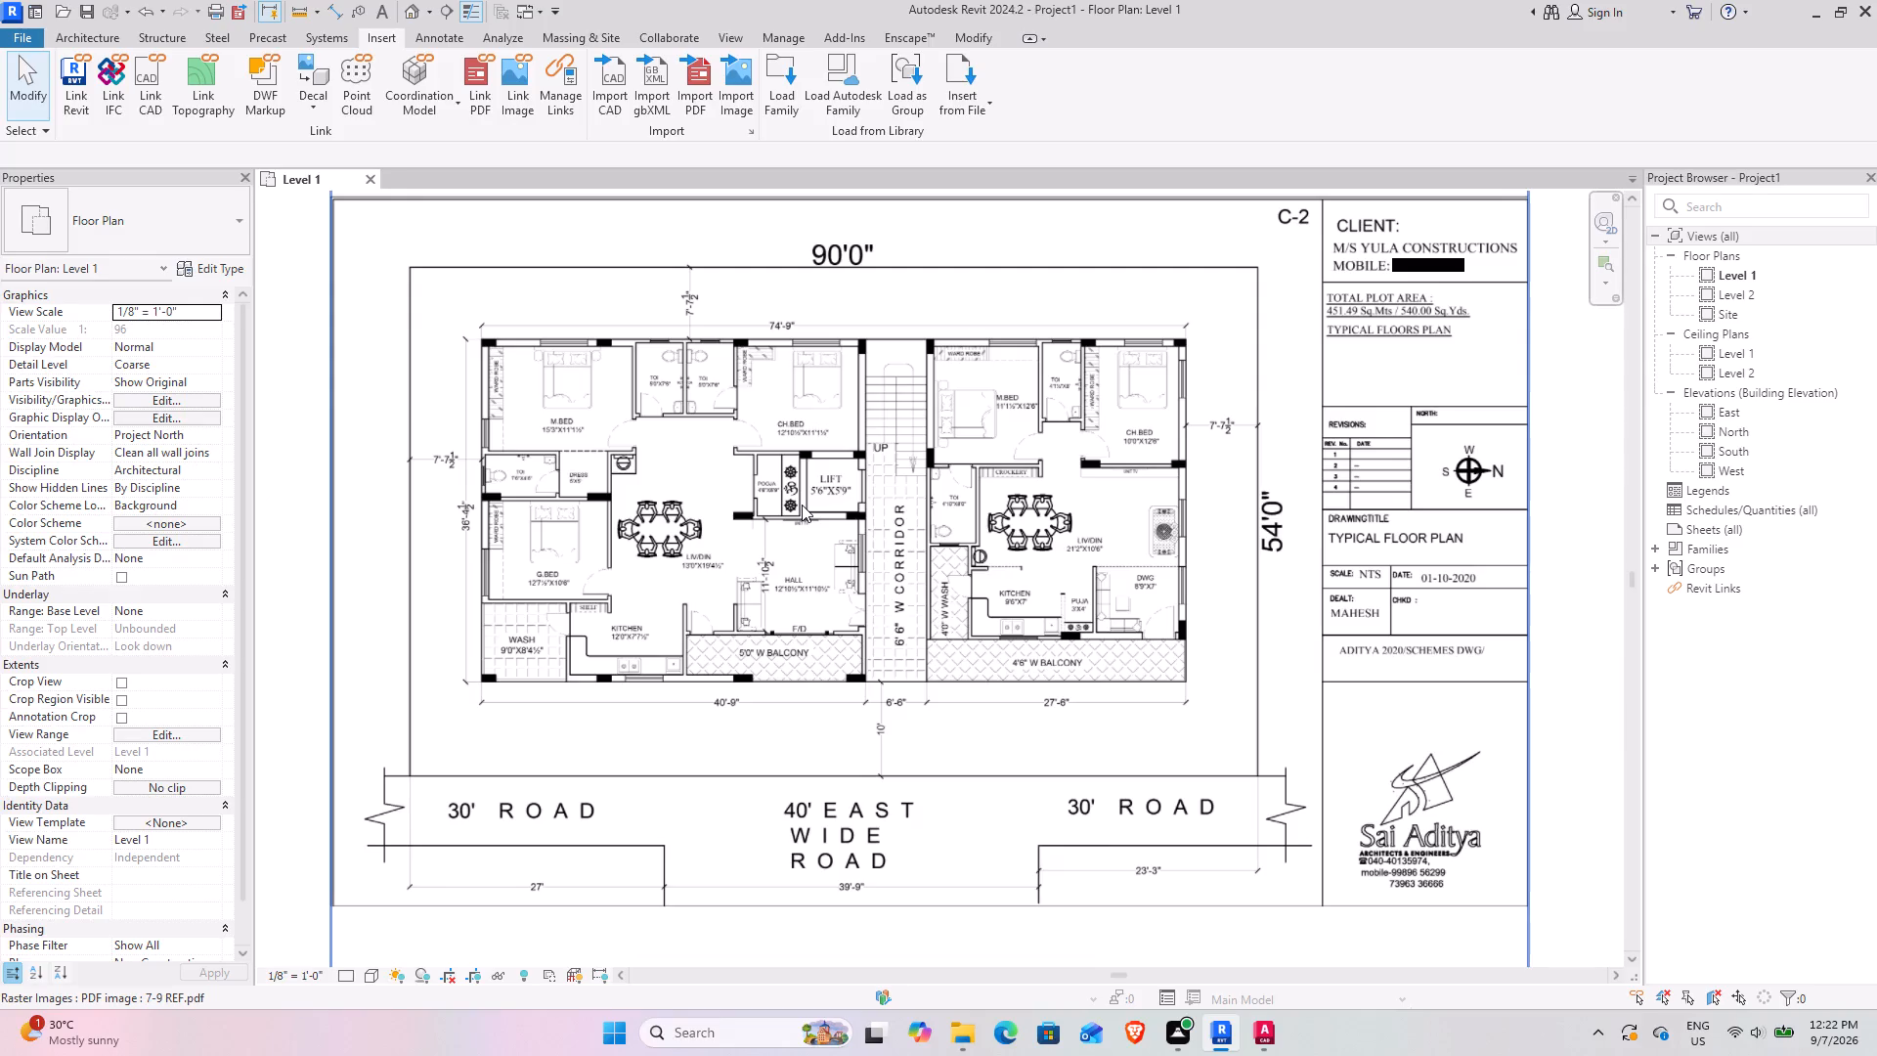
left_click(1419, 545)
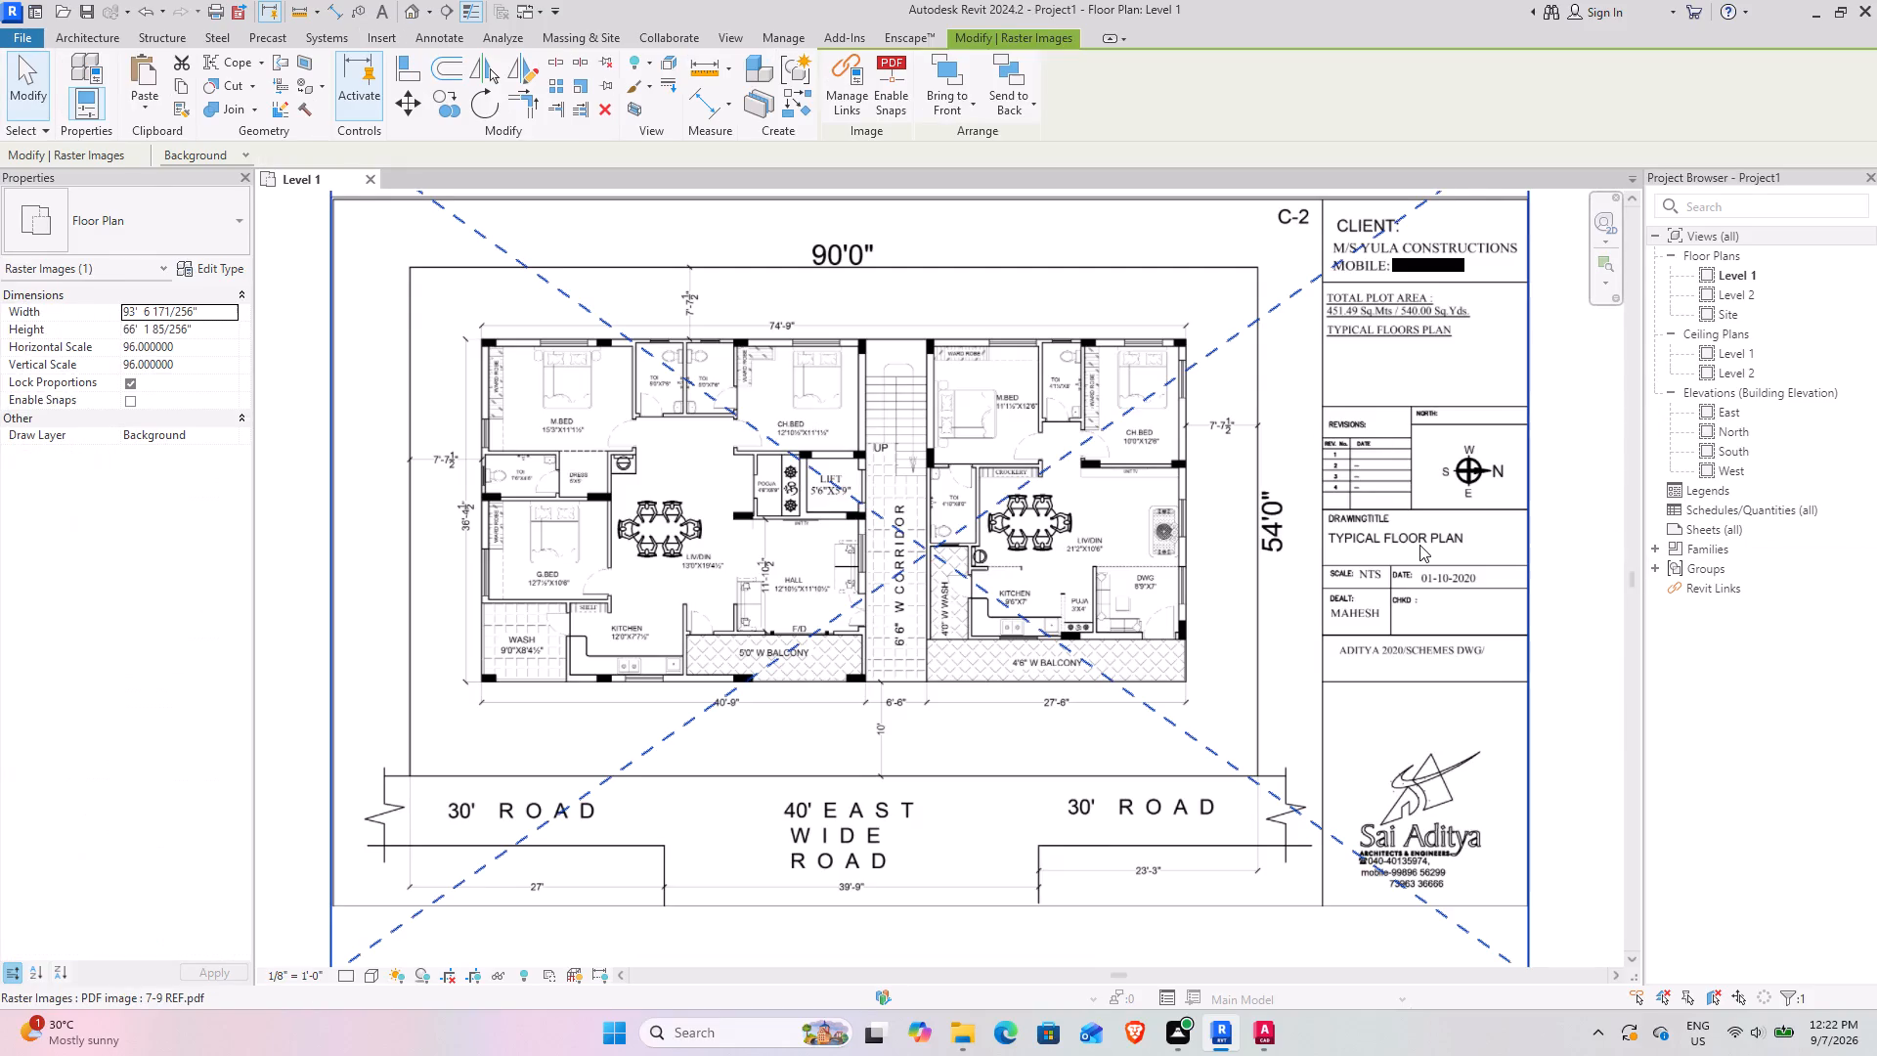
left_click(1568, 601)
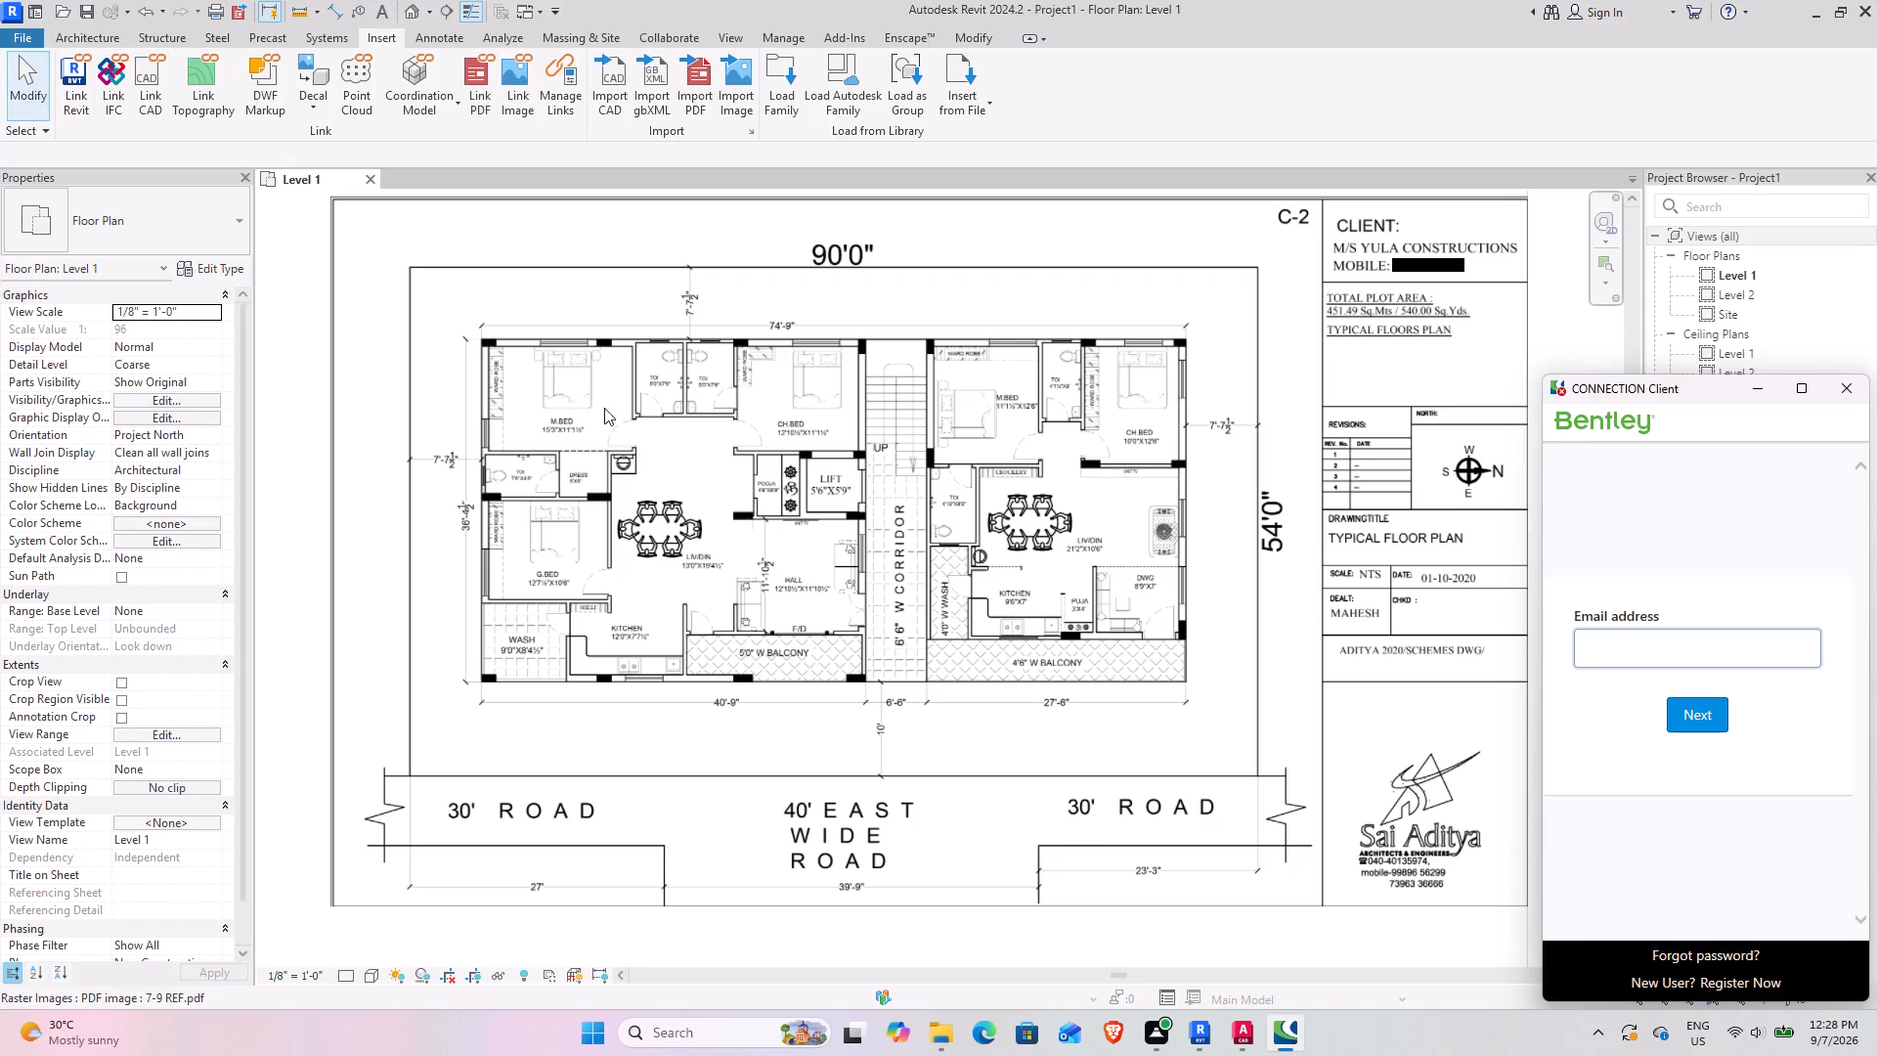
Examine the lift, pooja, hall and corridor area of the typical floor plan, including the column beside the lift.
scroll(848, 534, "up", 9)
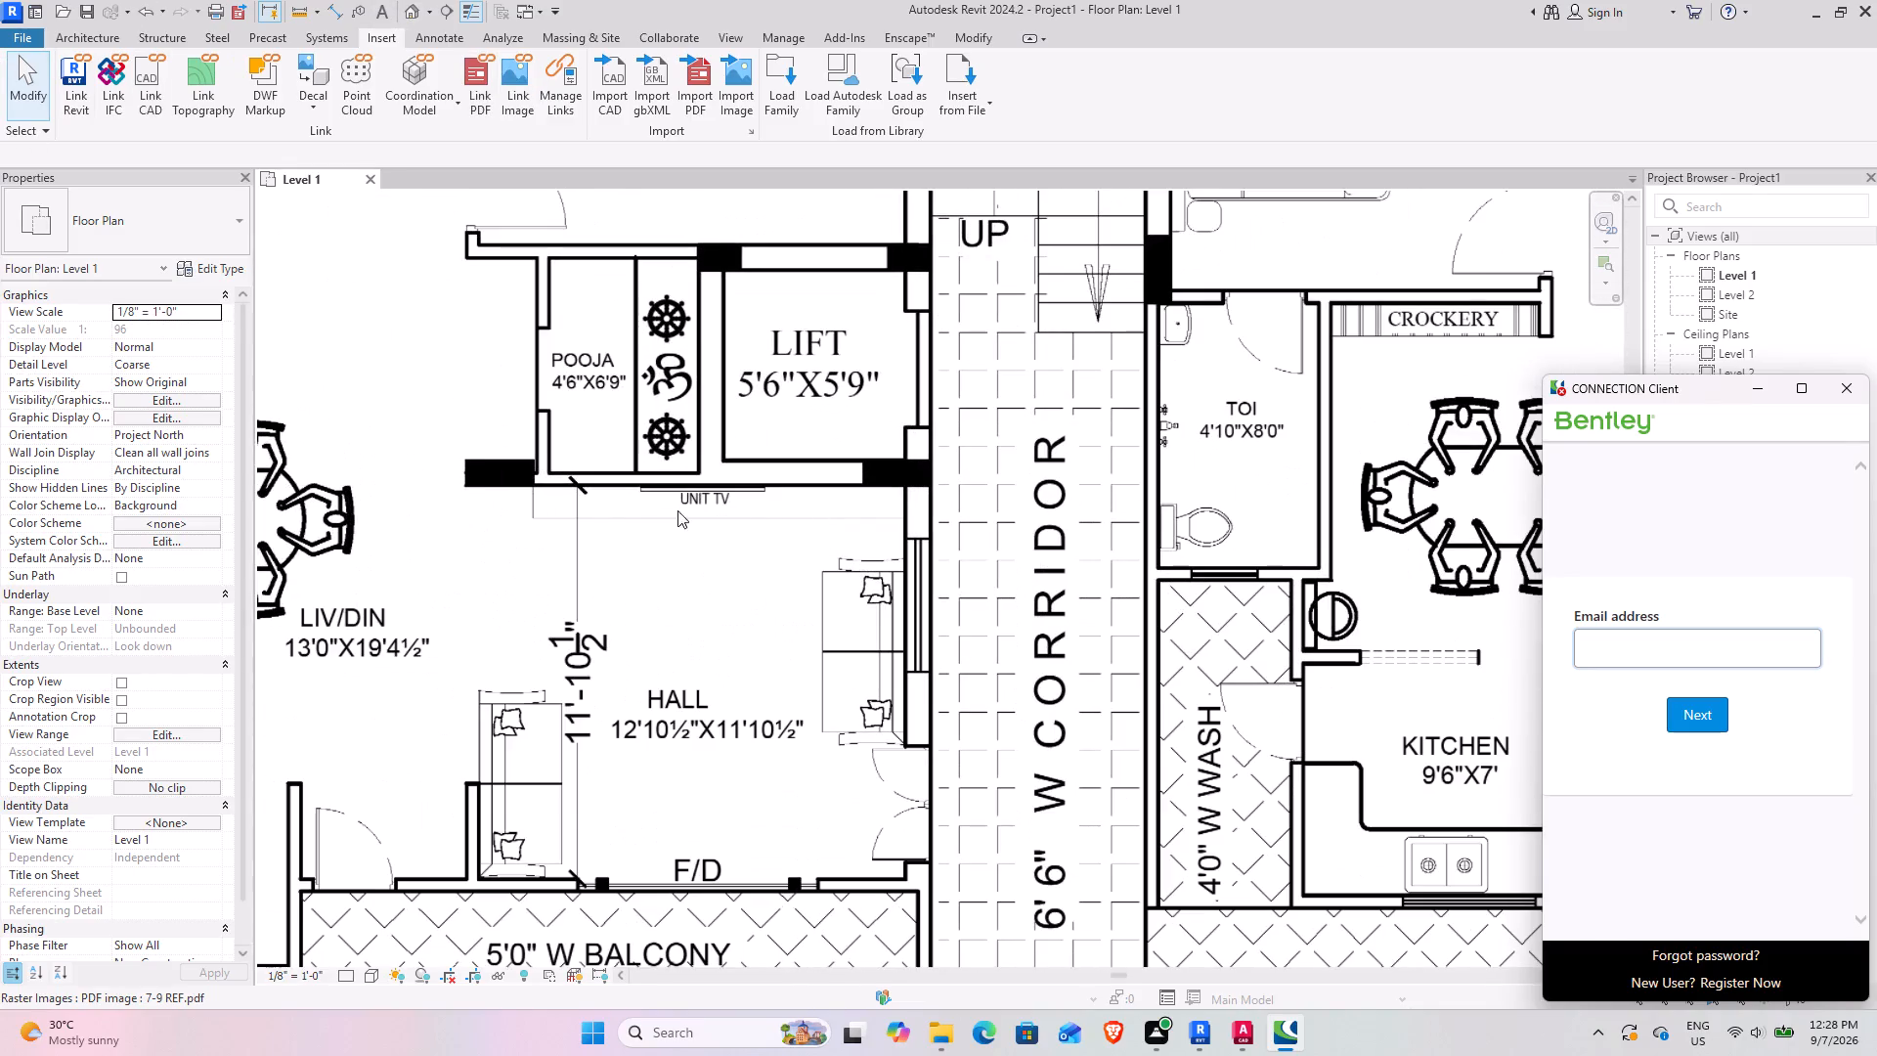
scroll(826, 464, "up", 7)
scroll(840, 462, "down", 2)
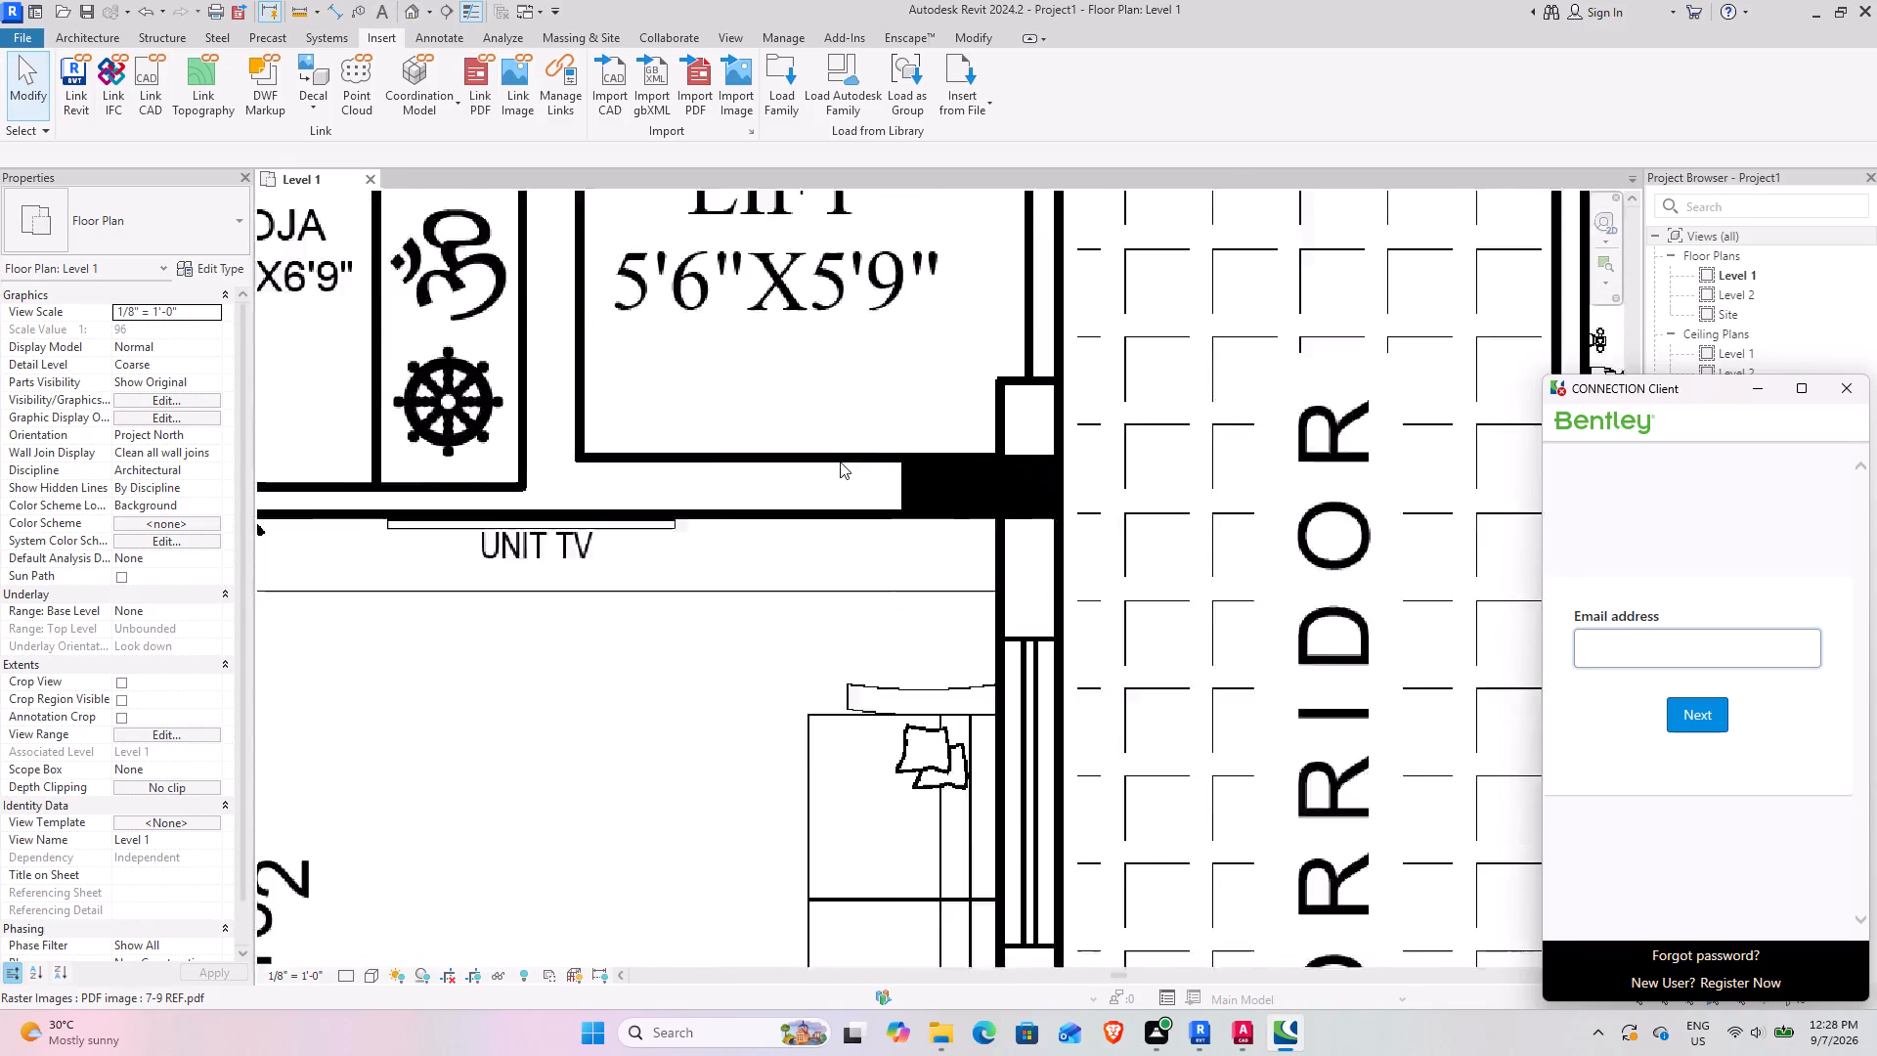
scroll(840, 462, "down", 13)
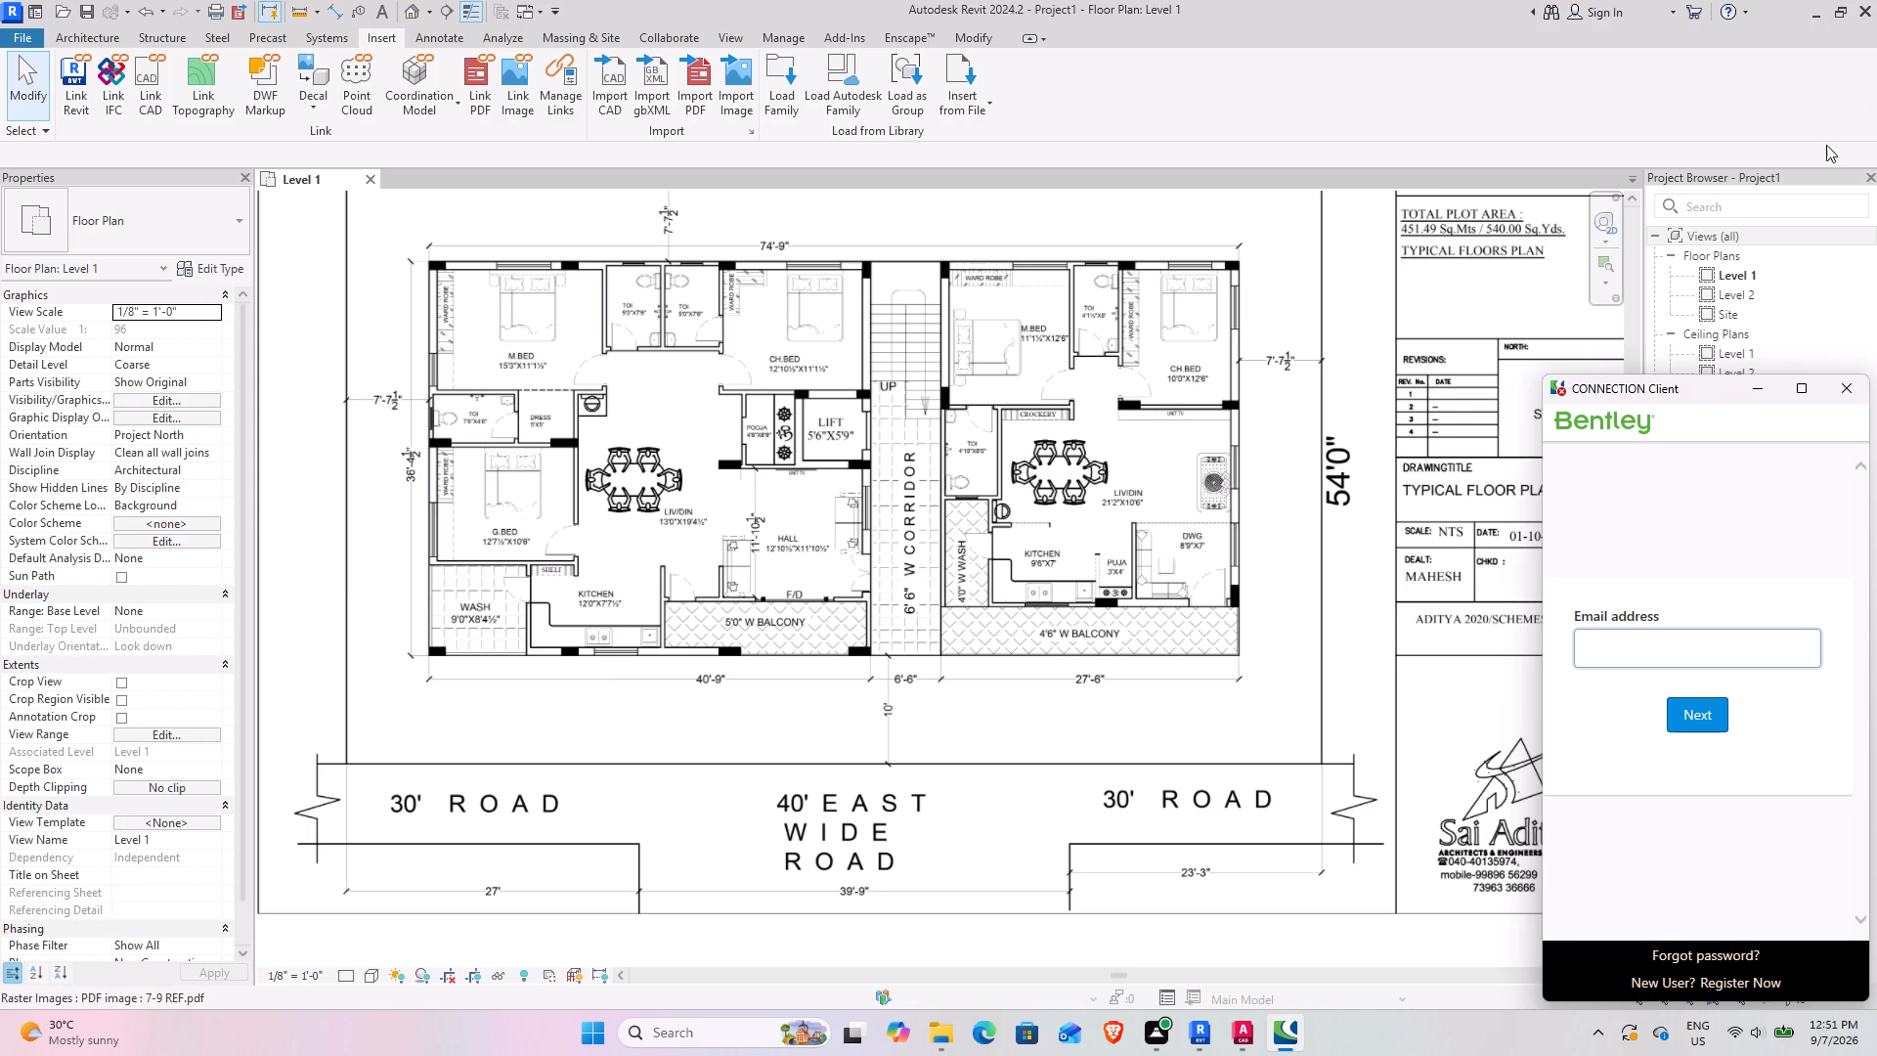
Close the Bentley CONNECTION Client sign-in window.
left_click(1852, 385)
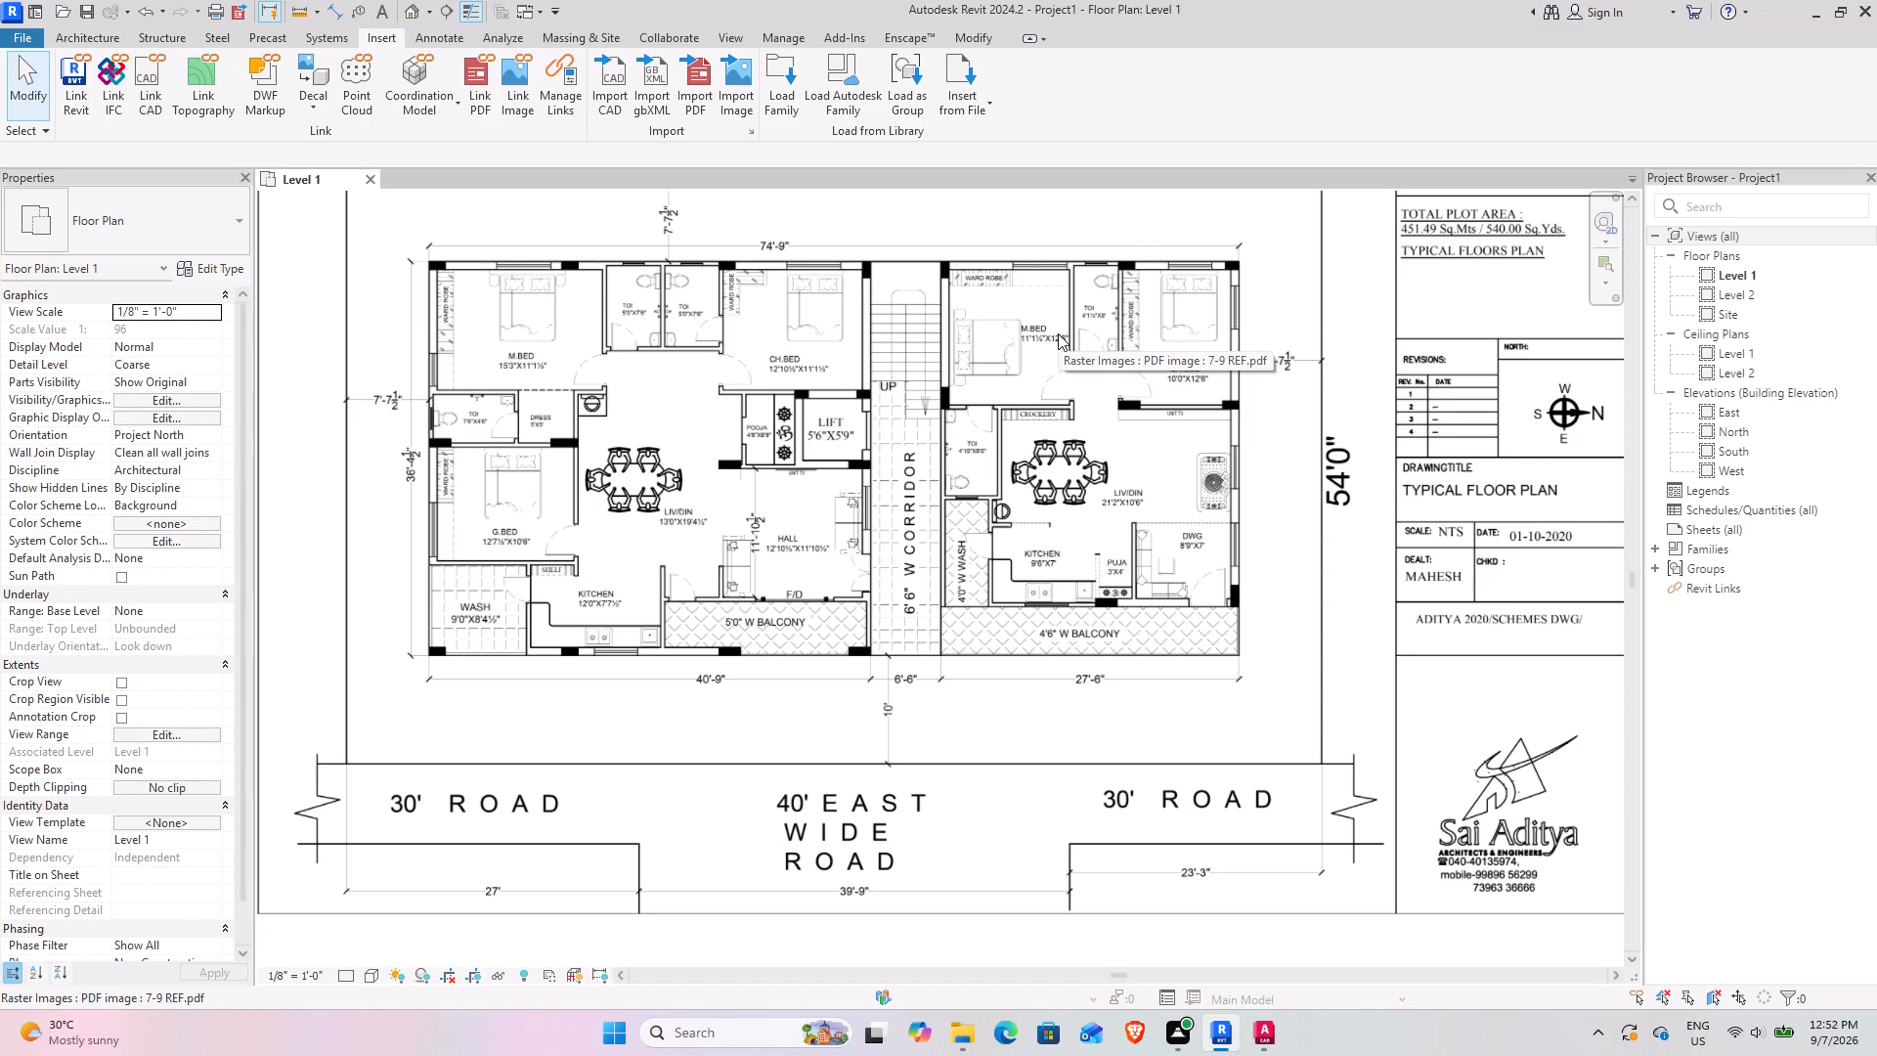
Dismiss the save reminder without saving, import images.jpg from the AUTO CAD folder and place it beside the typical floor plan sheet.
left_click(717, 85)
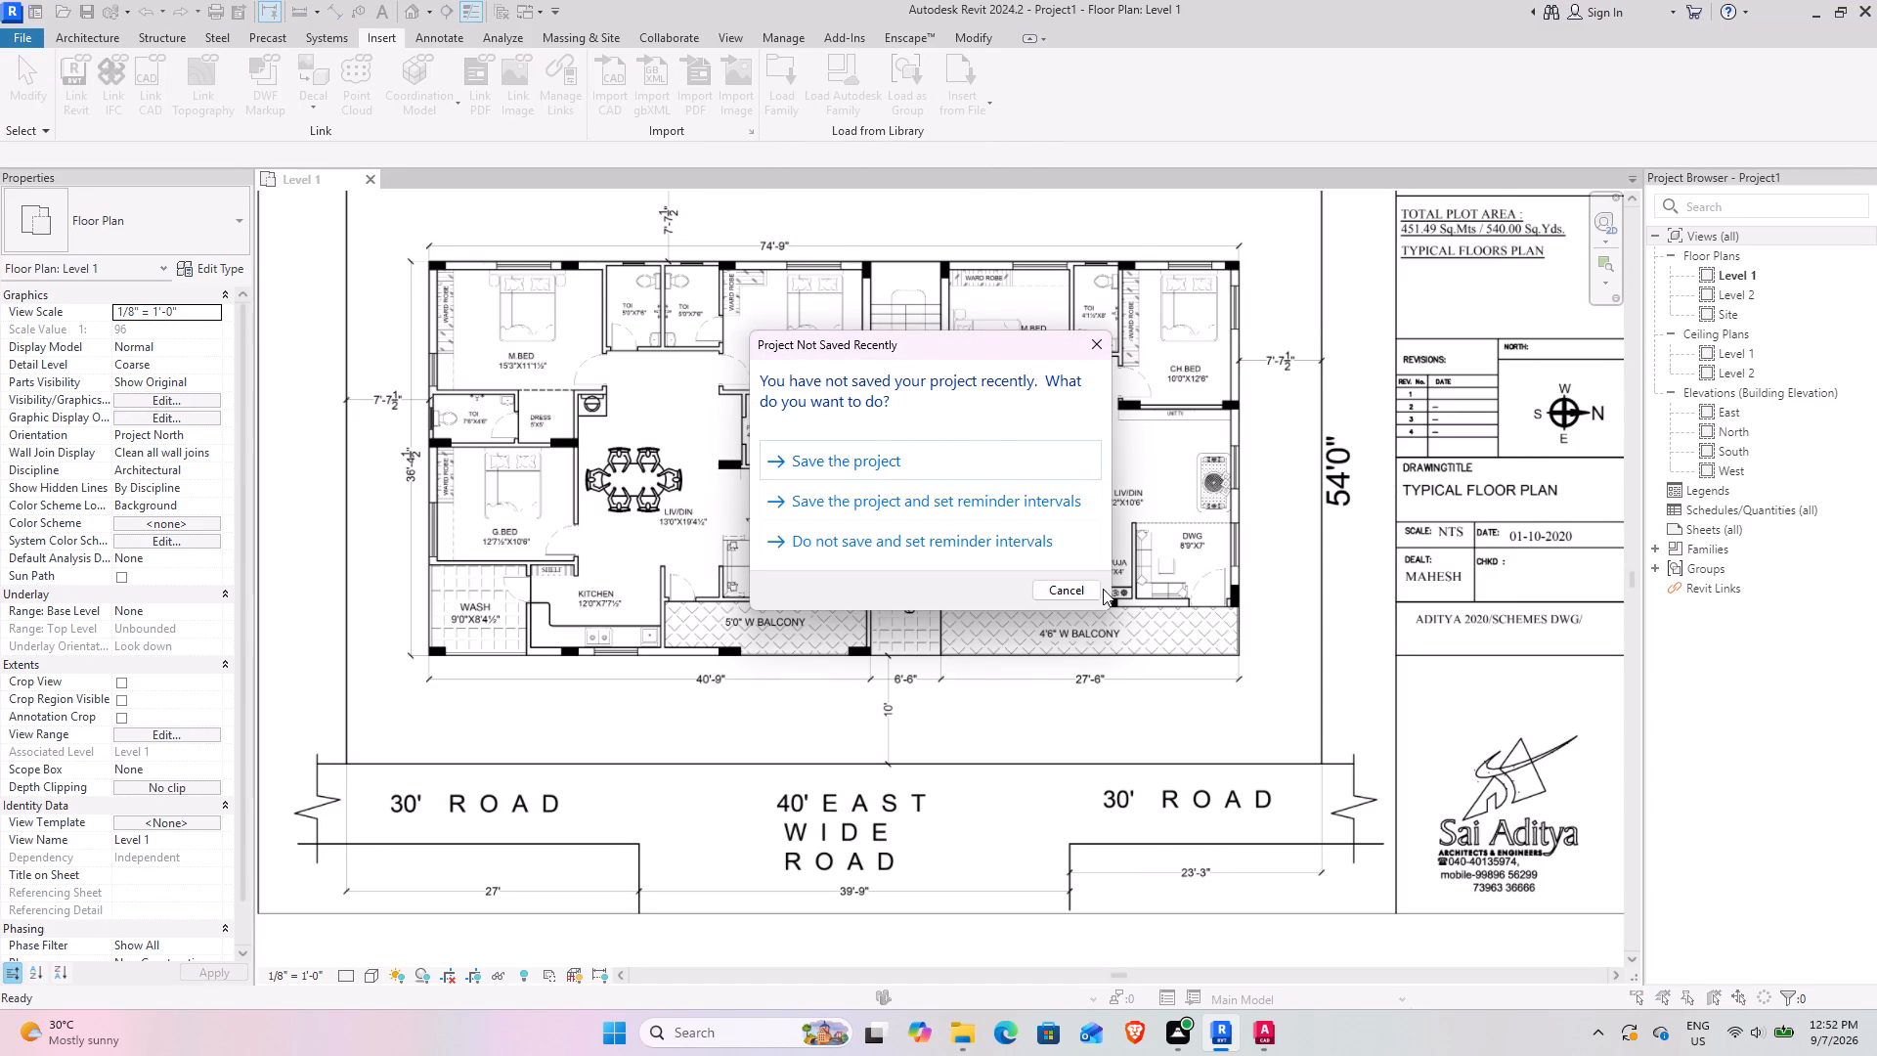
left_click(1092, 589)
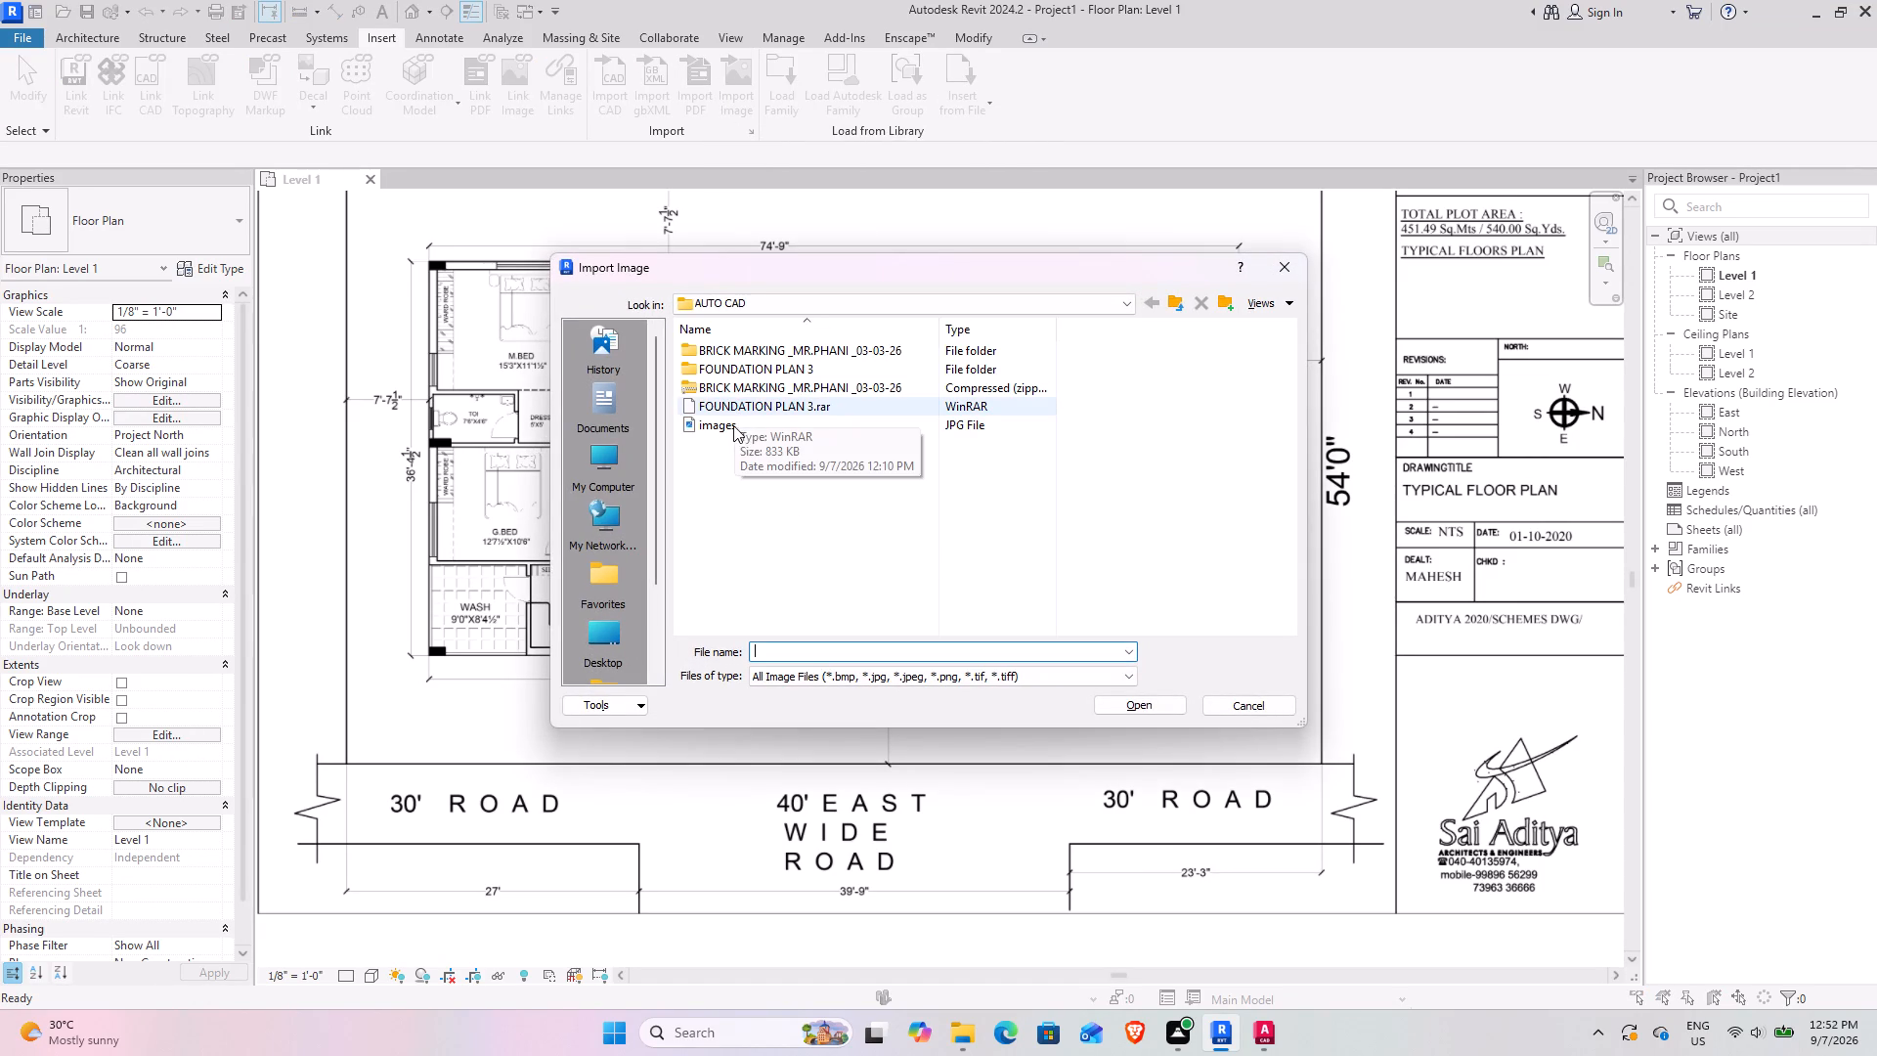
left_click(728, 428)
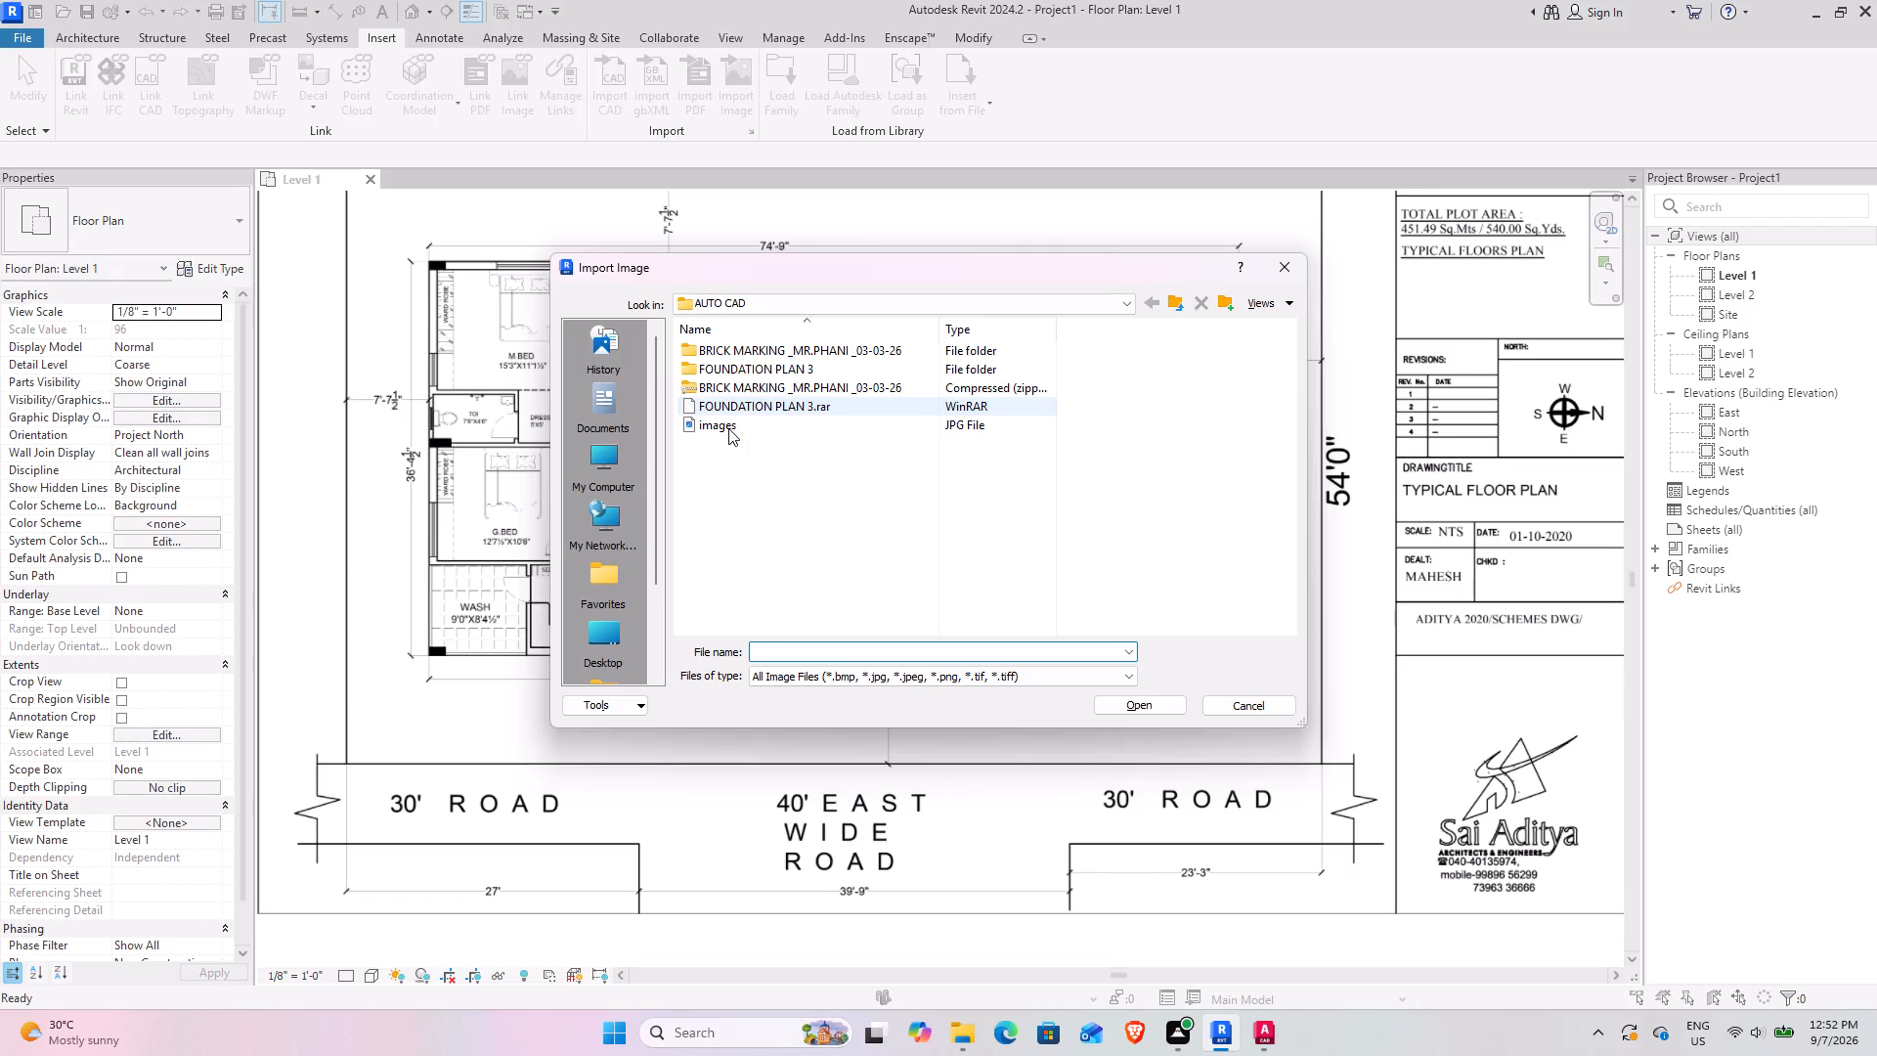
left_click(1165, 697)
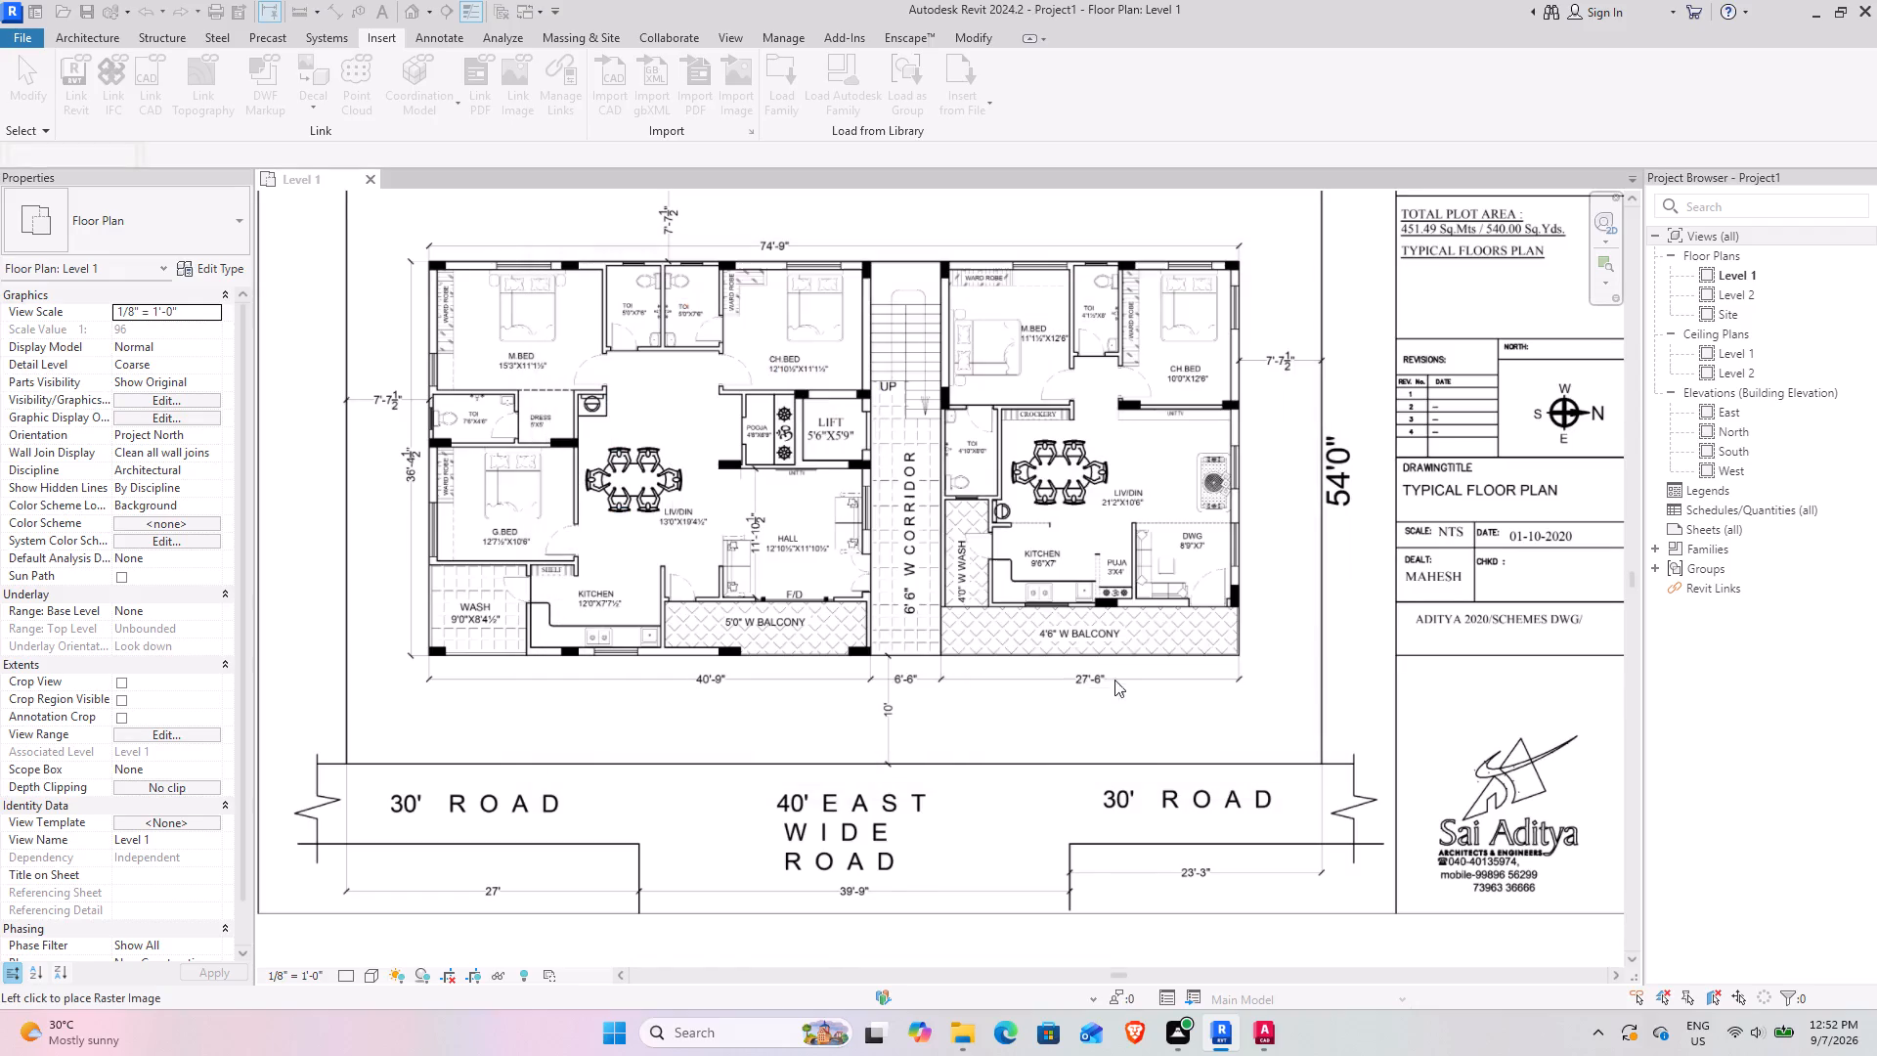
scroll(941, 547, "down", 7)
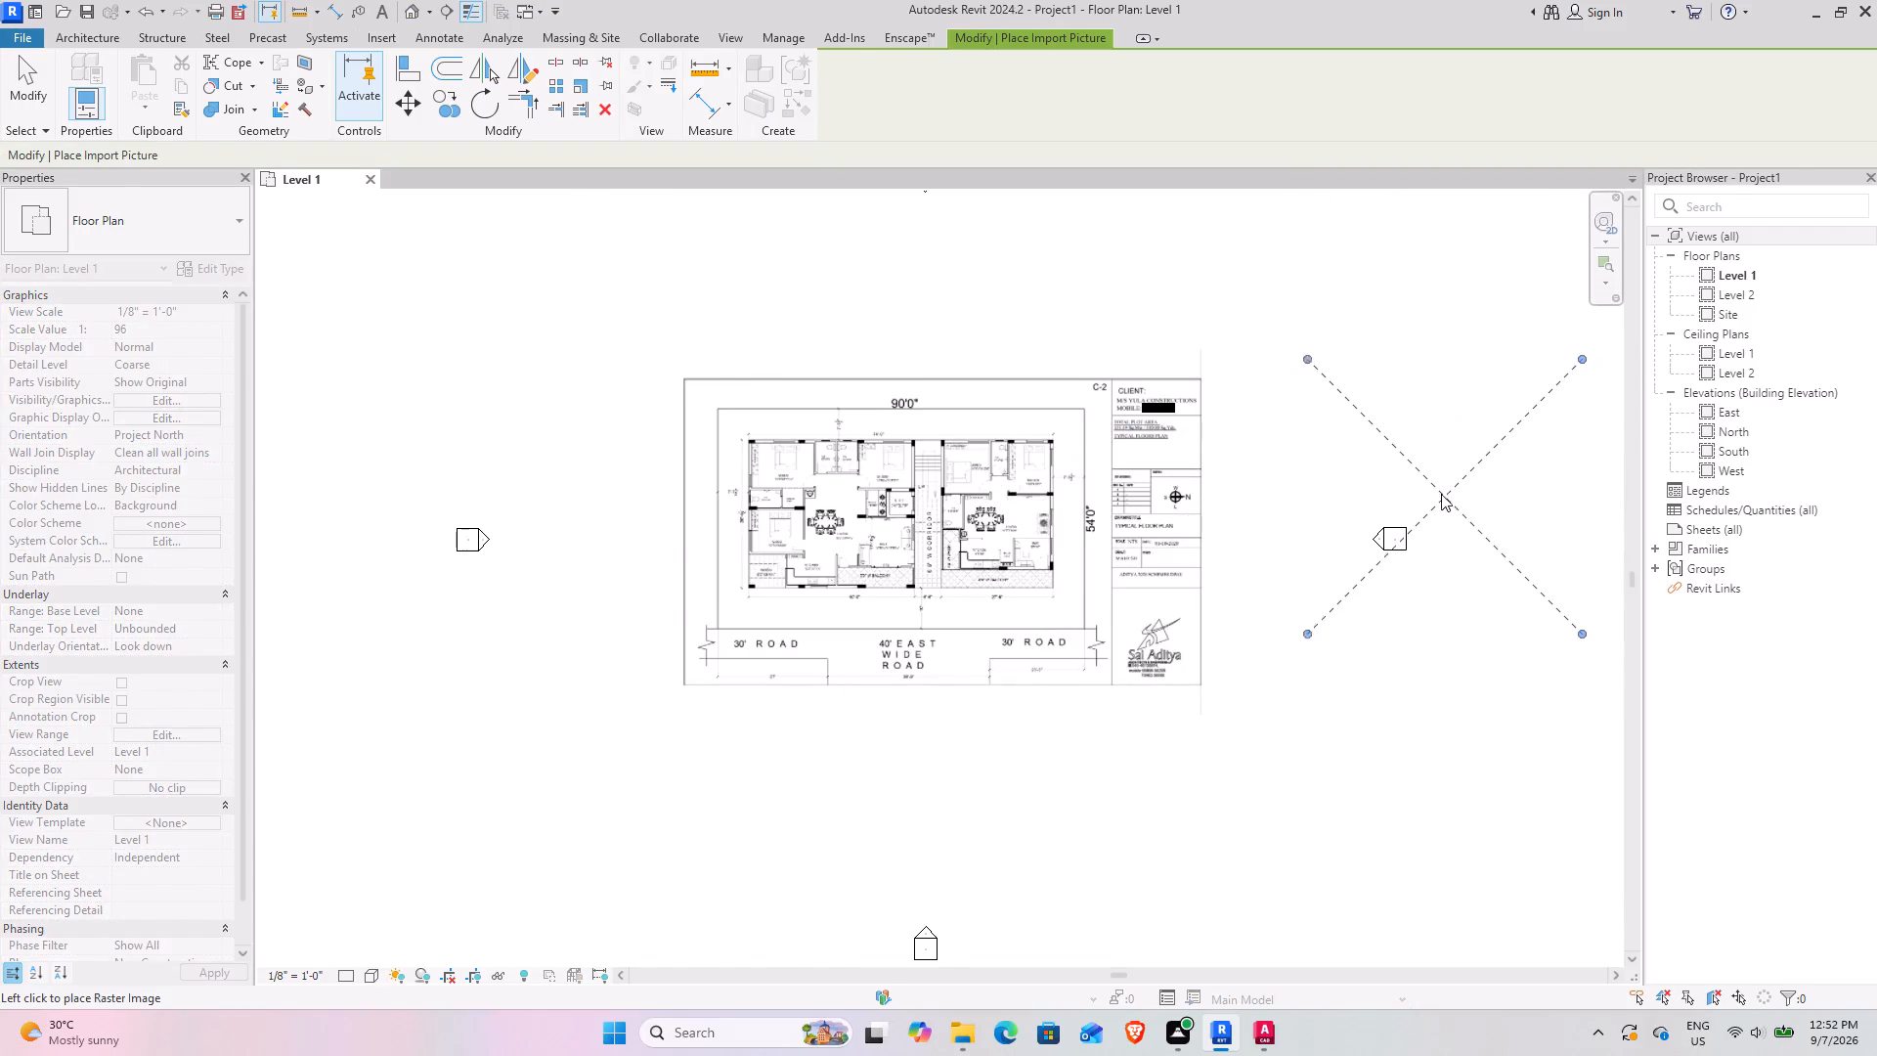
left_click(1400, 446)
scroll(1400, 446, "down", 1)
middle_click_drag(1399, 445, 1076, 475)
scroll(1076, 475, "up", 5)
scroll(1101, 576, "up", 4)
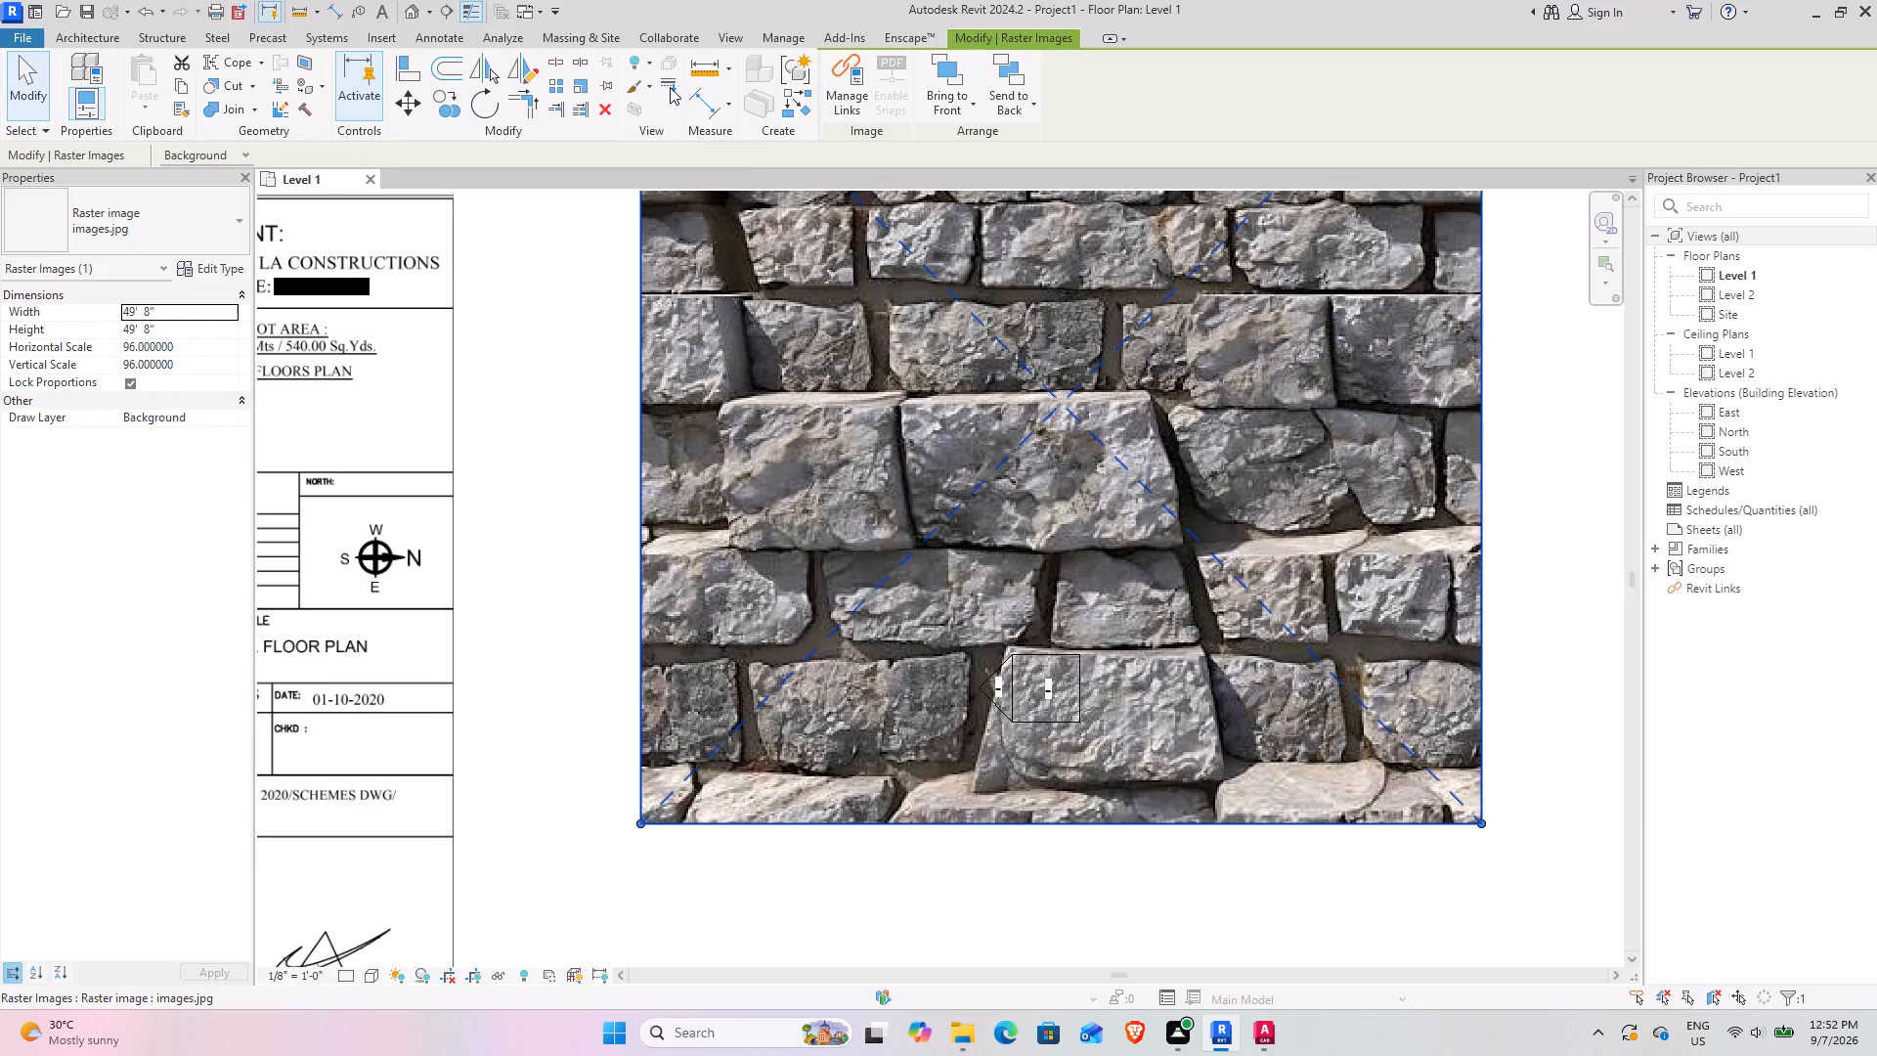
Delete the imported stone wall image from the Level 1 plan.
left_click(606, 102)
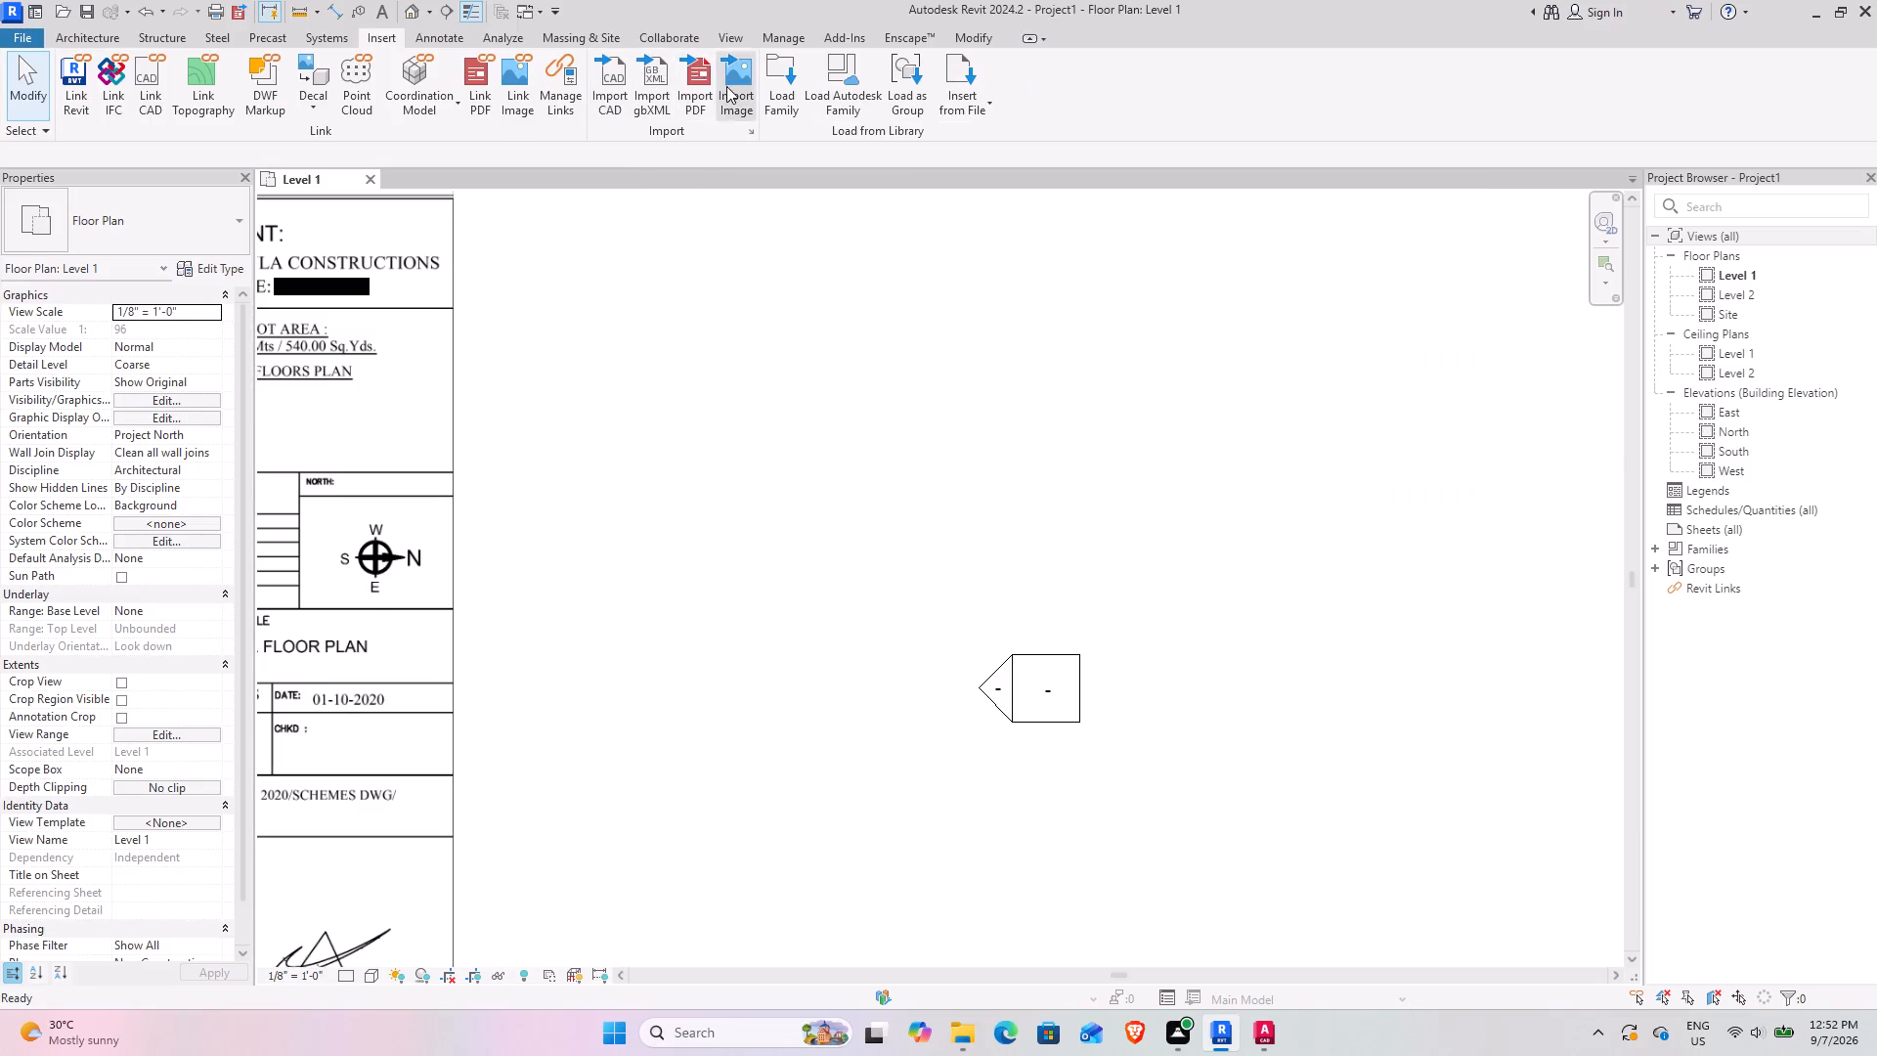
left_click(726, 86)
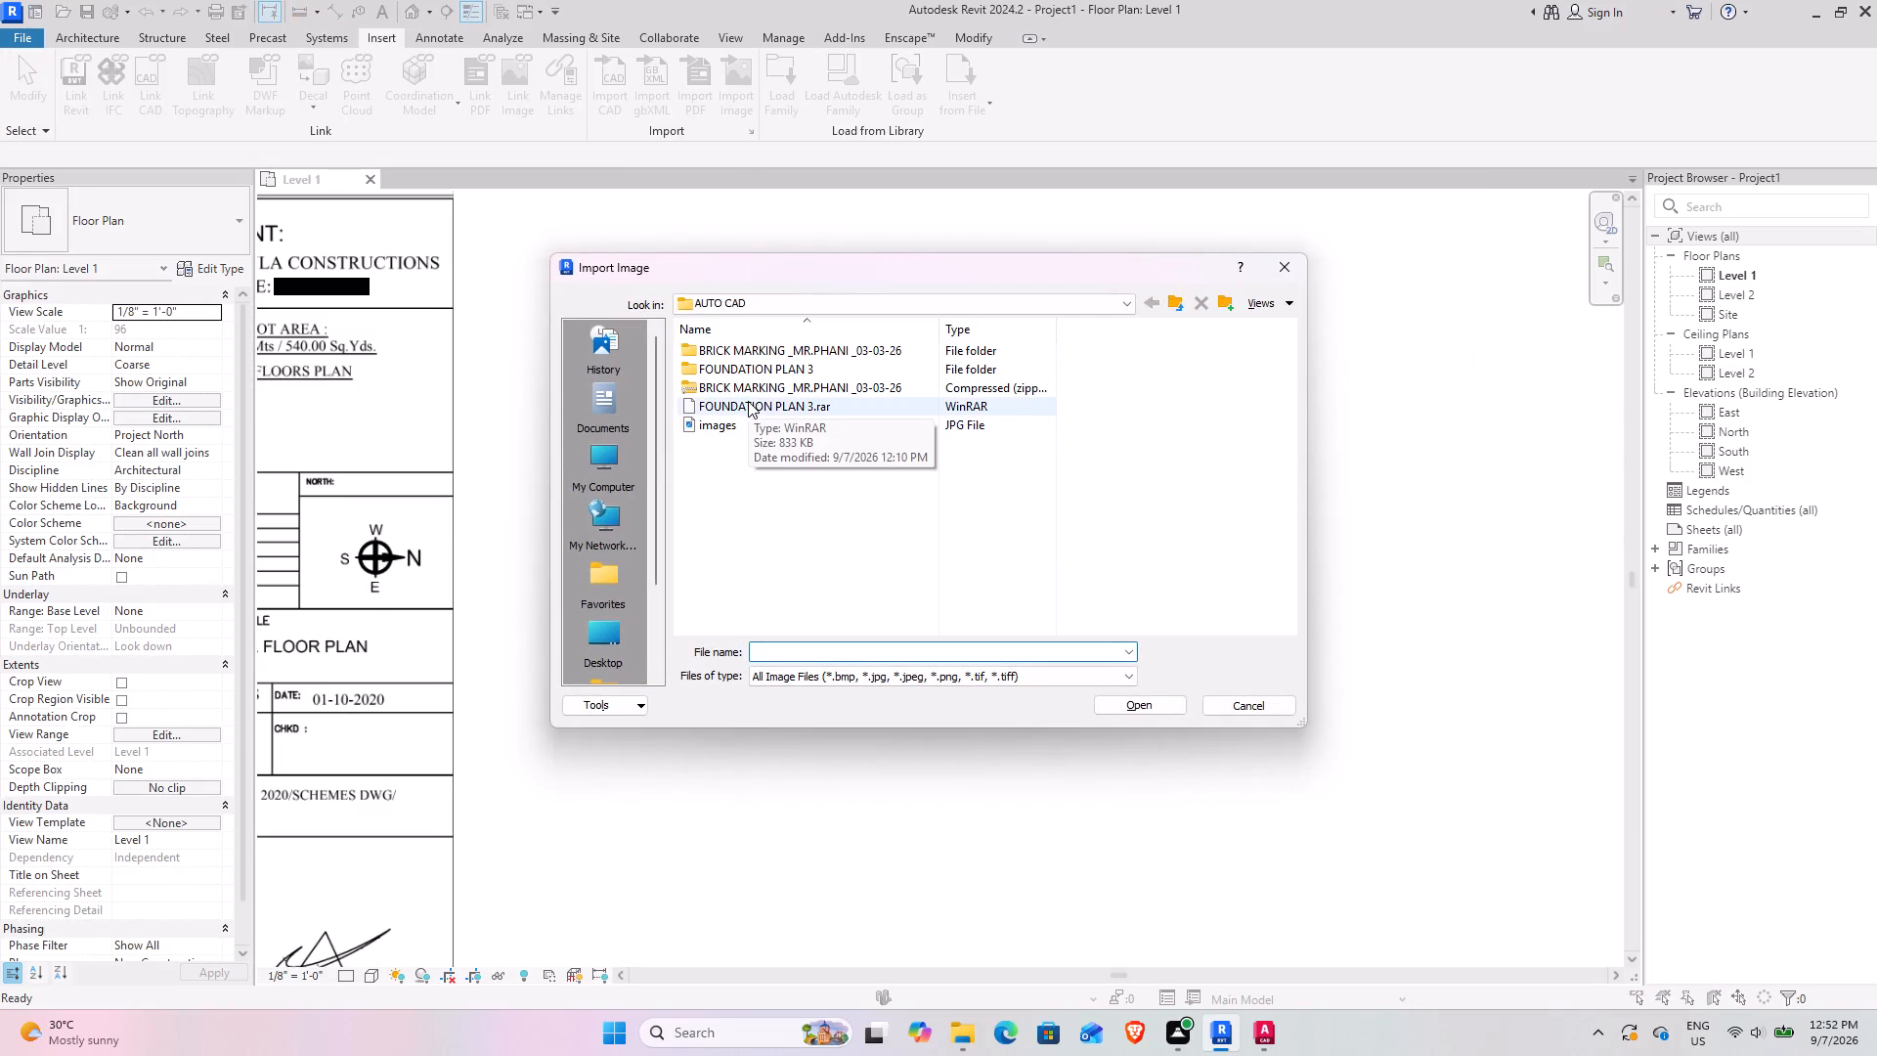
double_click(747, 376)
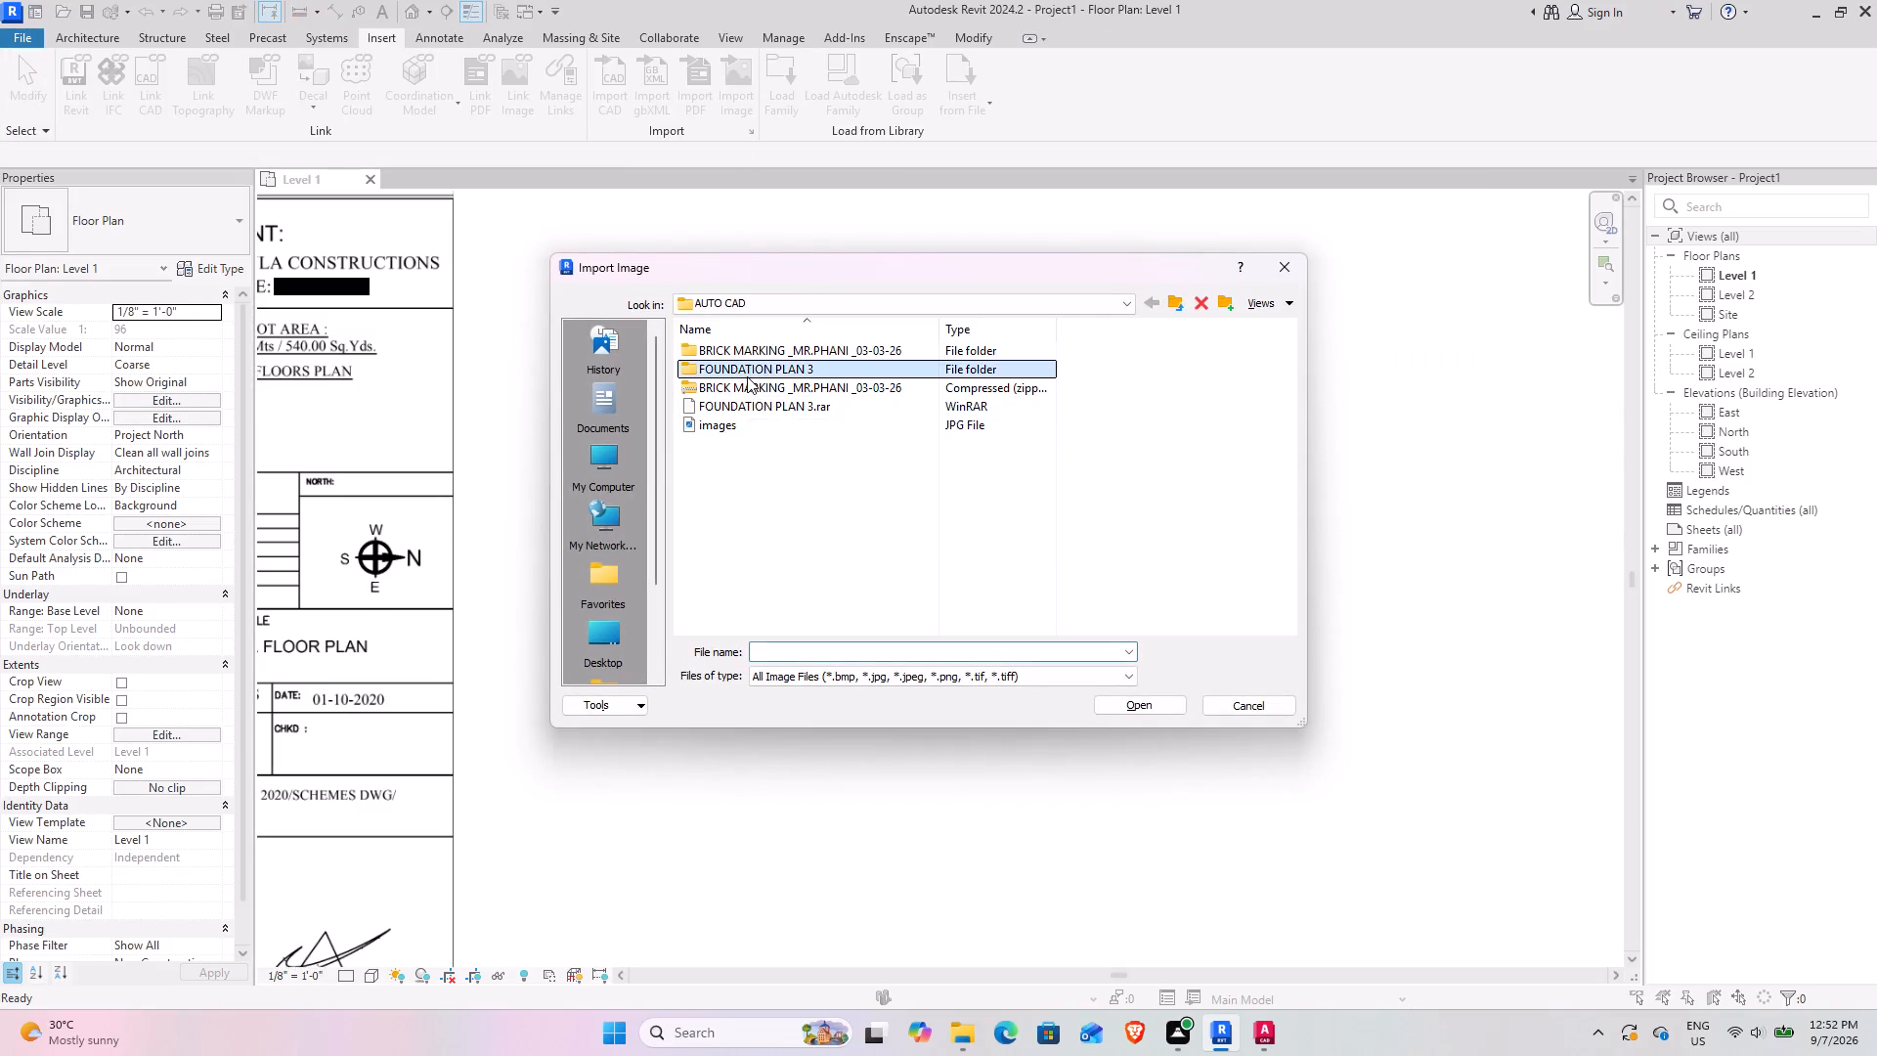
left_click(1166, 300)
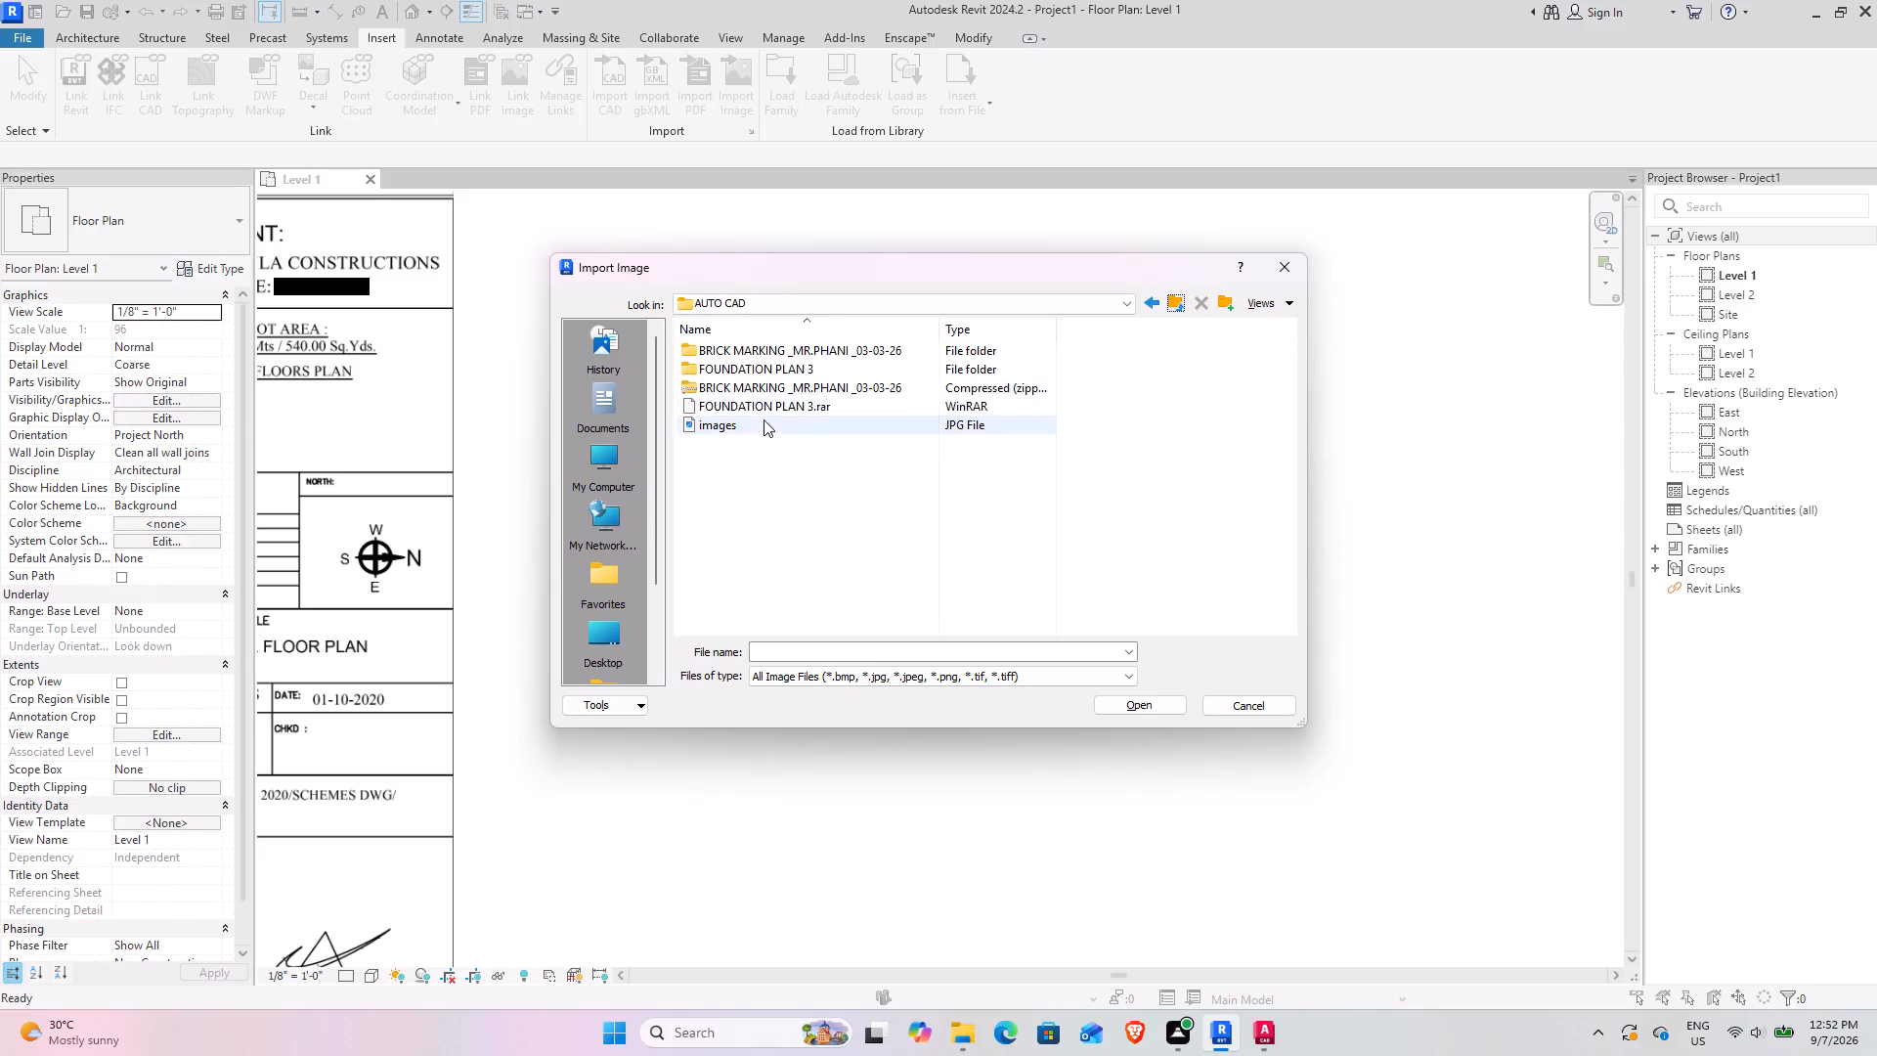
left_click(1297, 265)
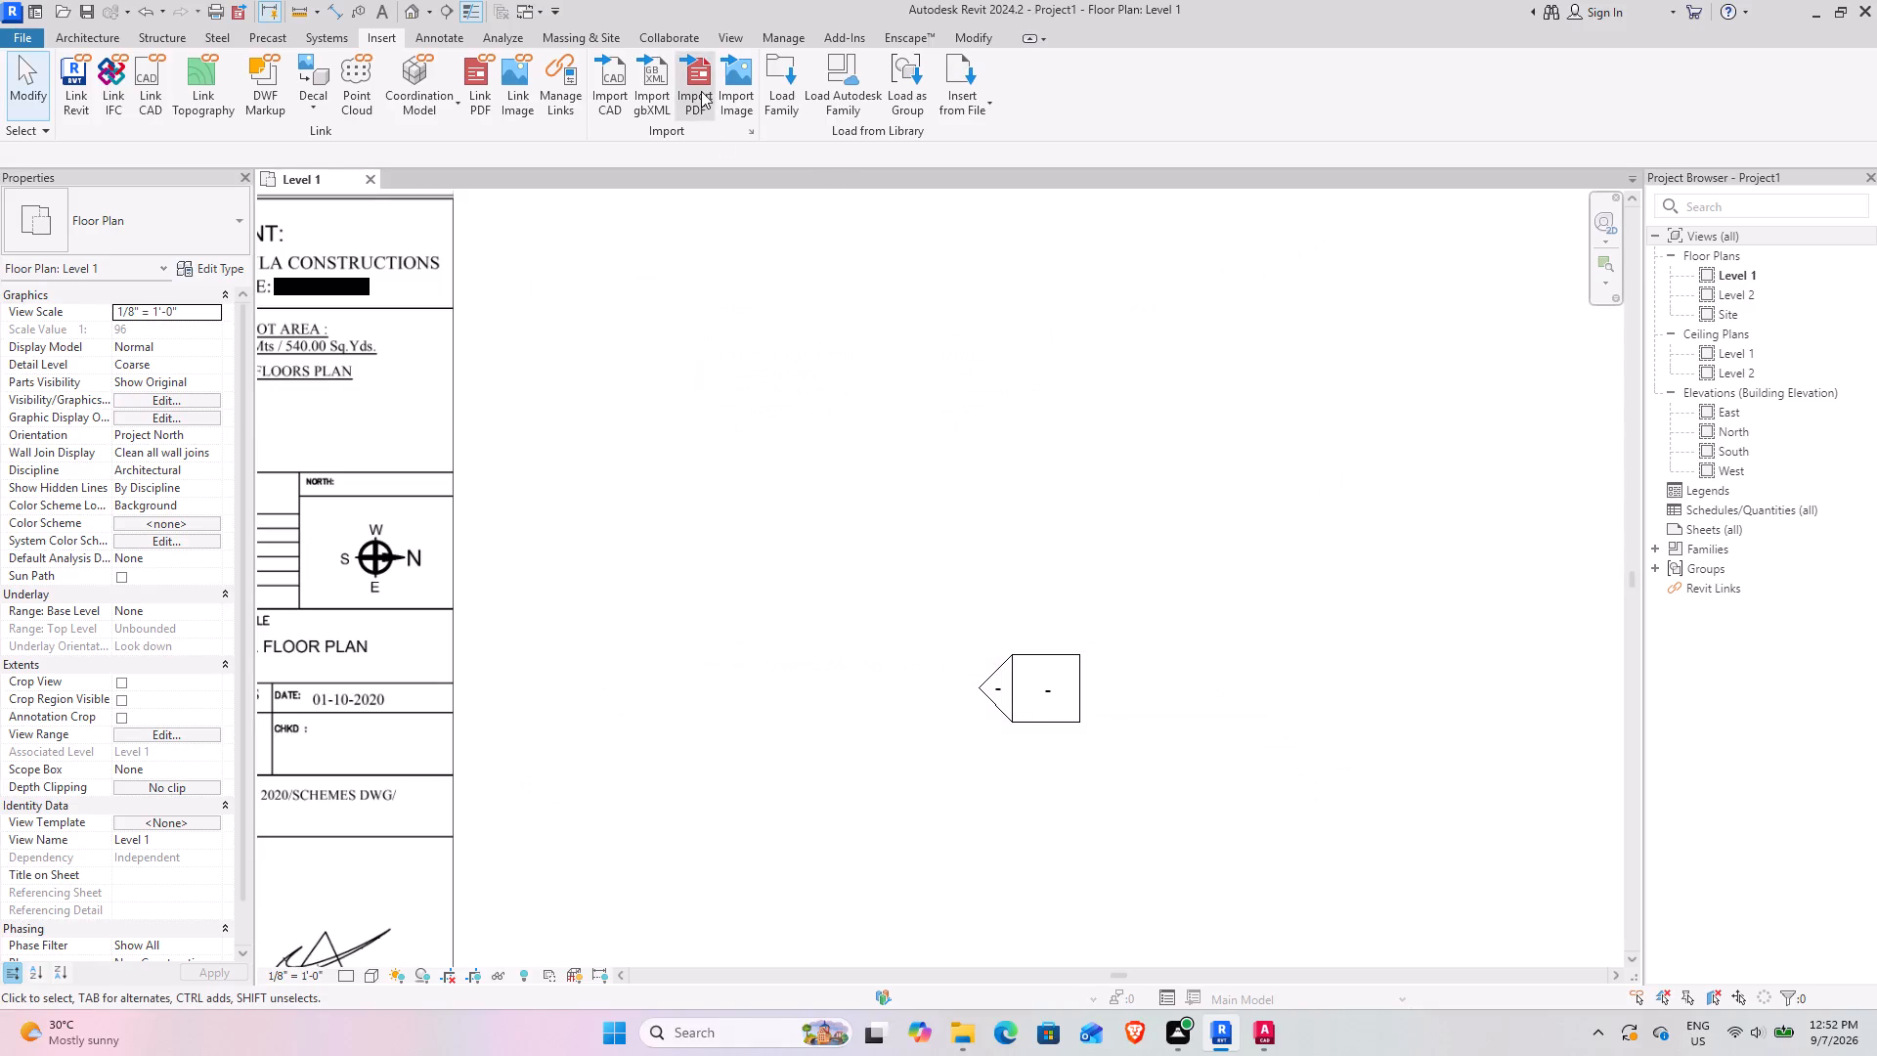
Import page 1 of FOUNDATION PLAN 3.pdf from the FOUNDATION PLAN 3 folder at 600 DPI and place it to the right of the typical floor plan sheet.
left_click(701, 91)
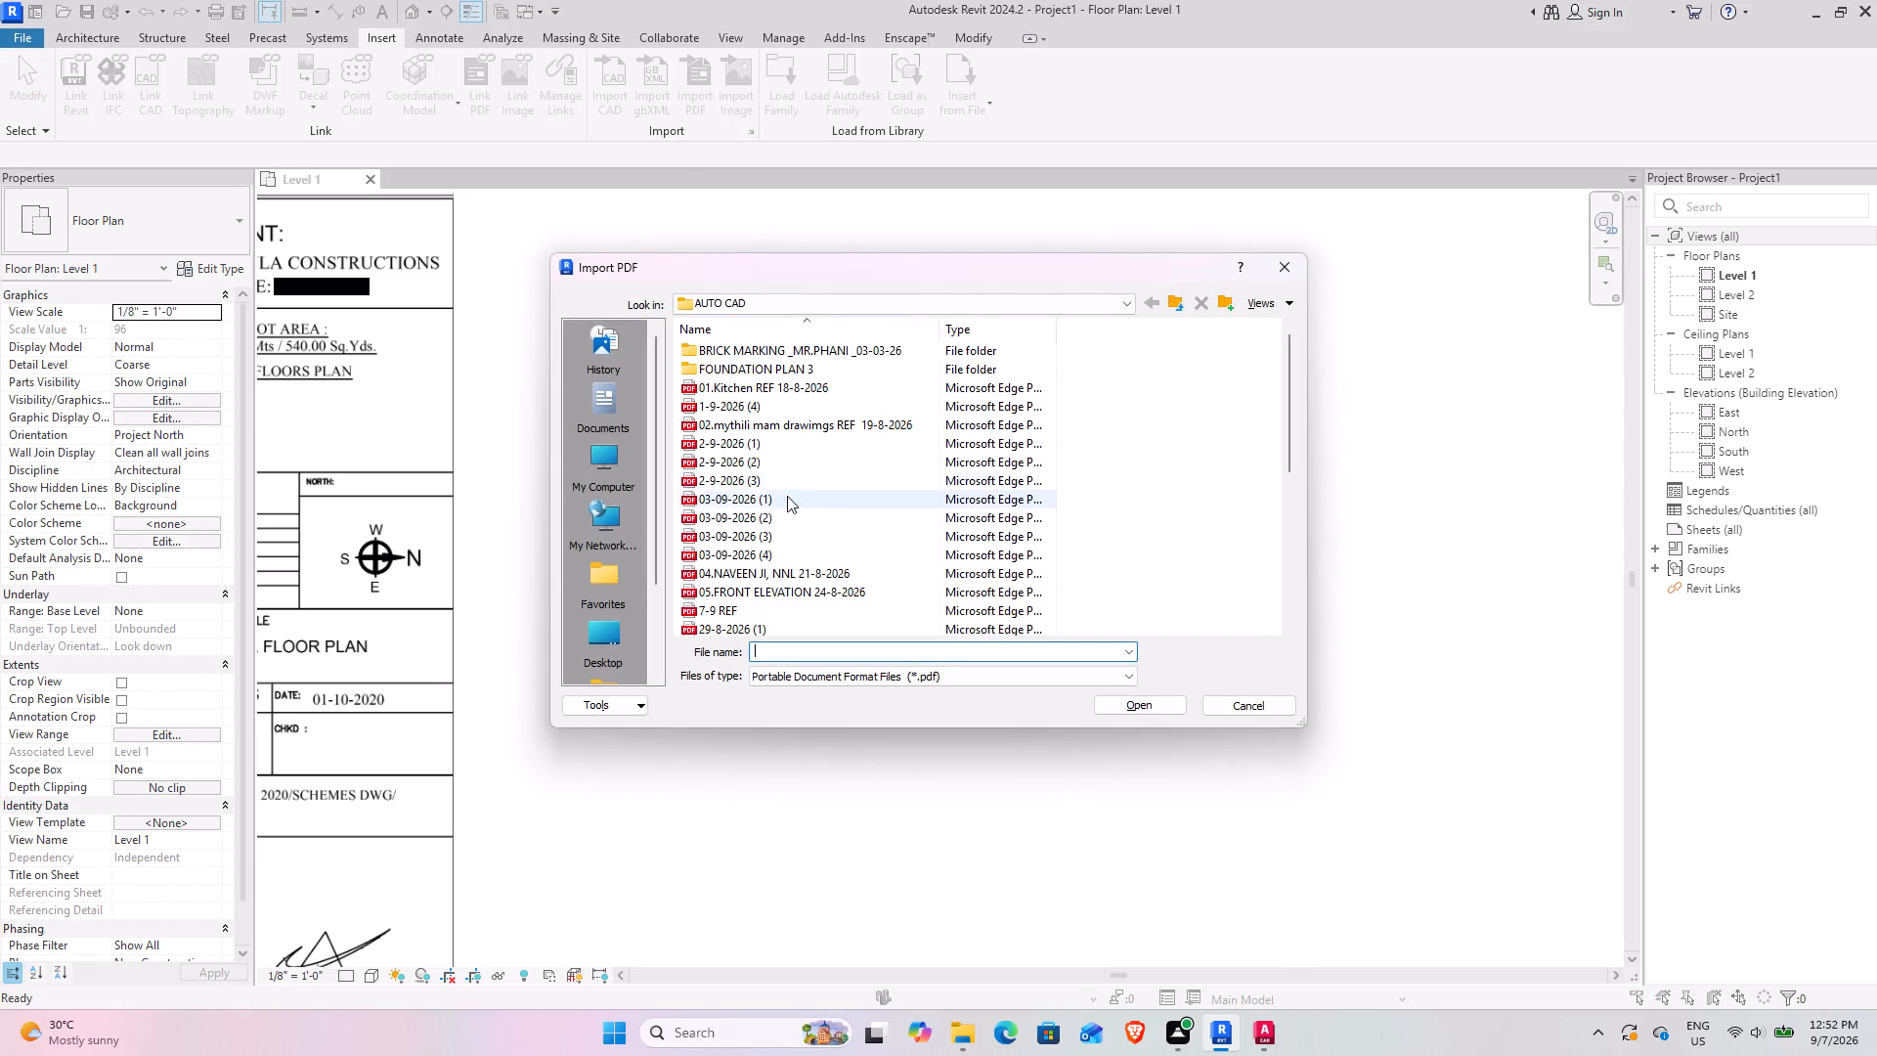
double_click(759, 363)
left_click(749, 356)
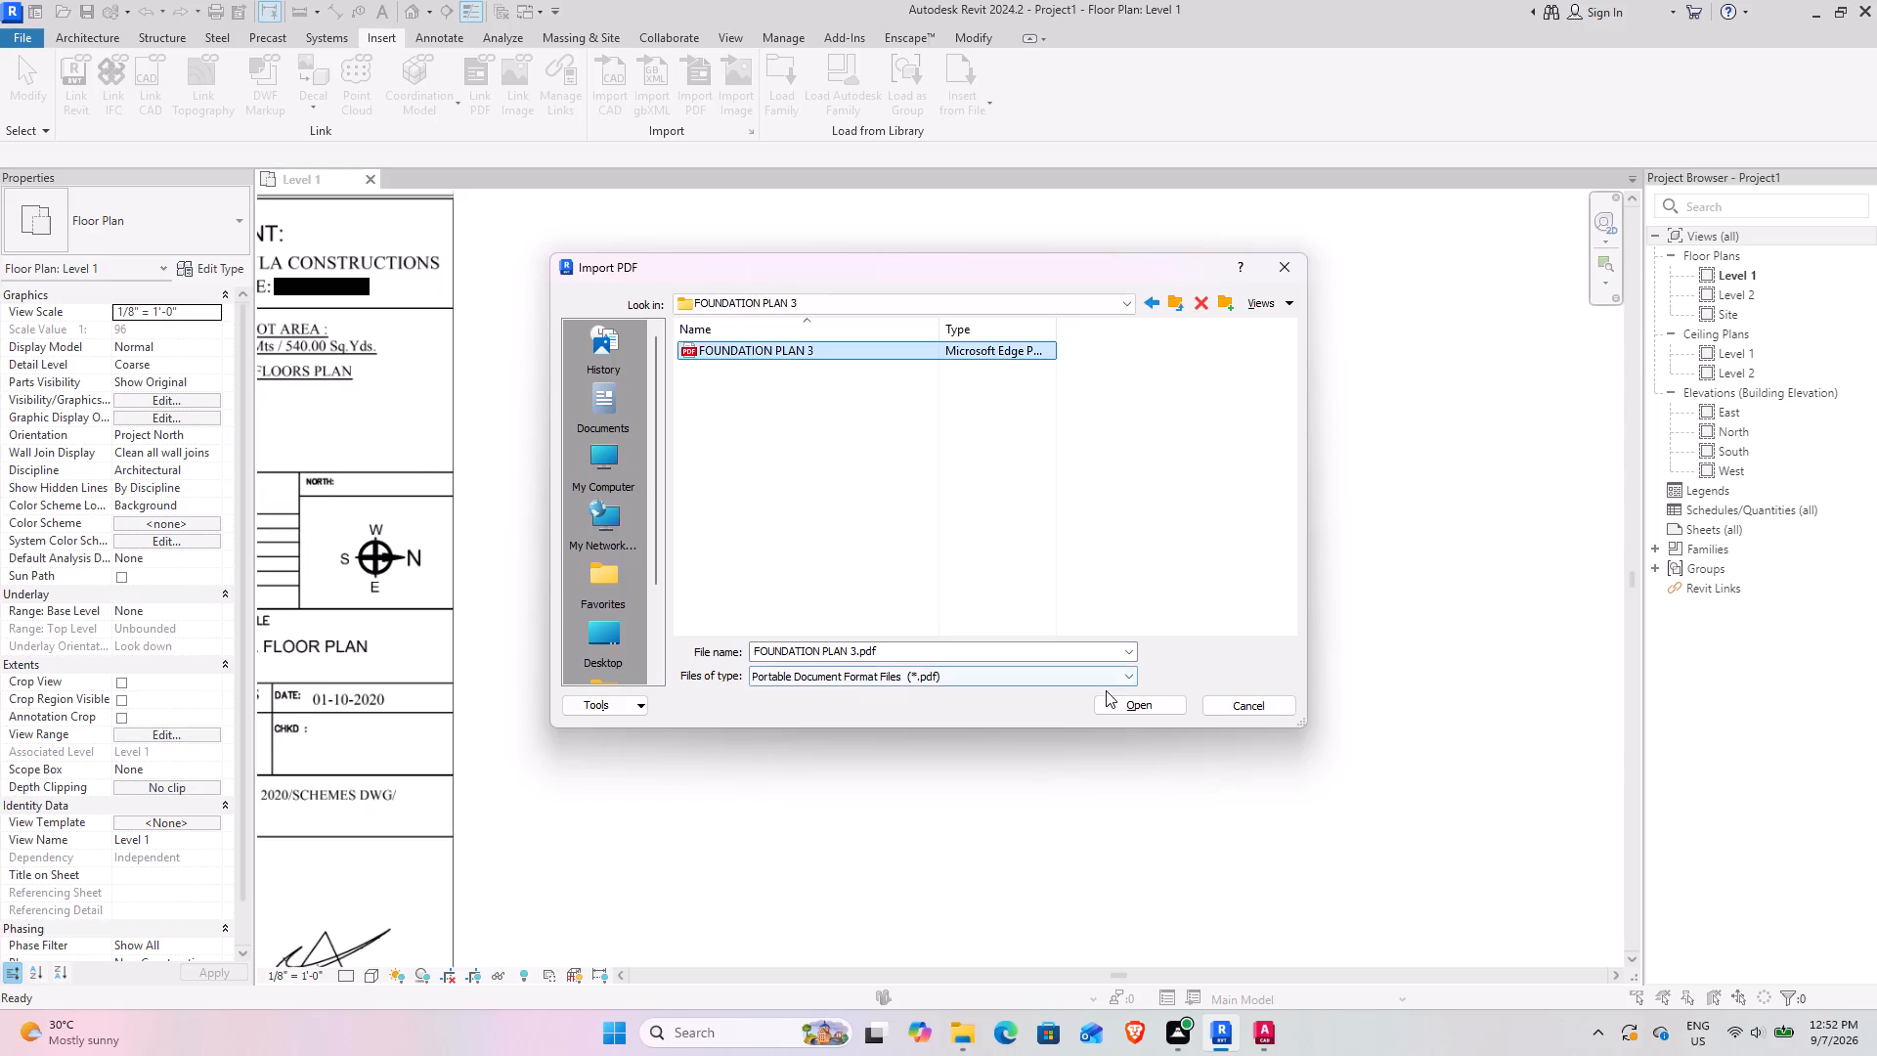
left_click(1117, 706)
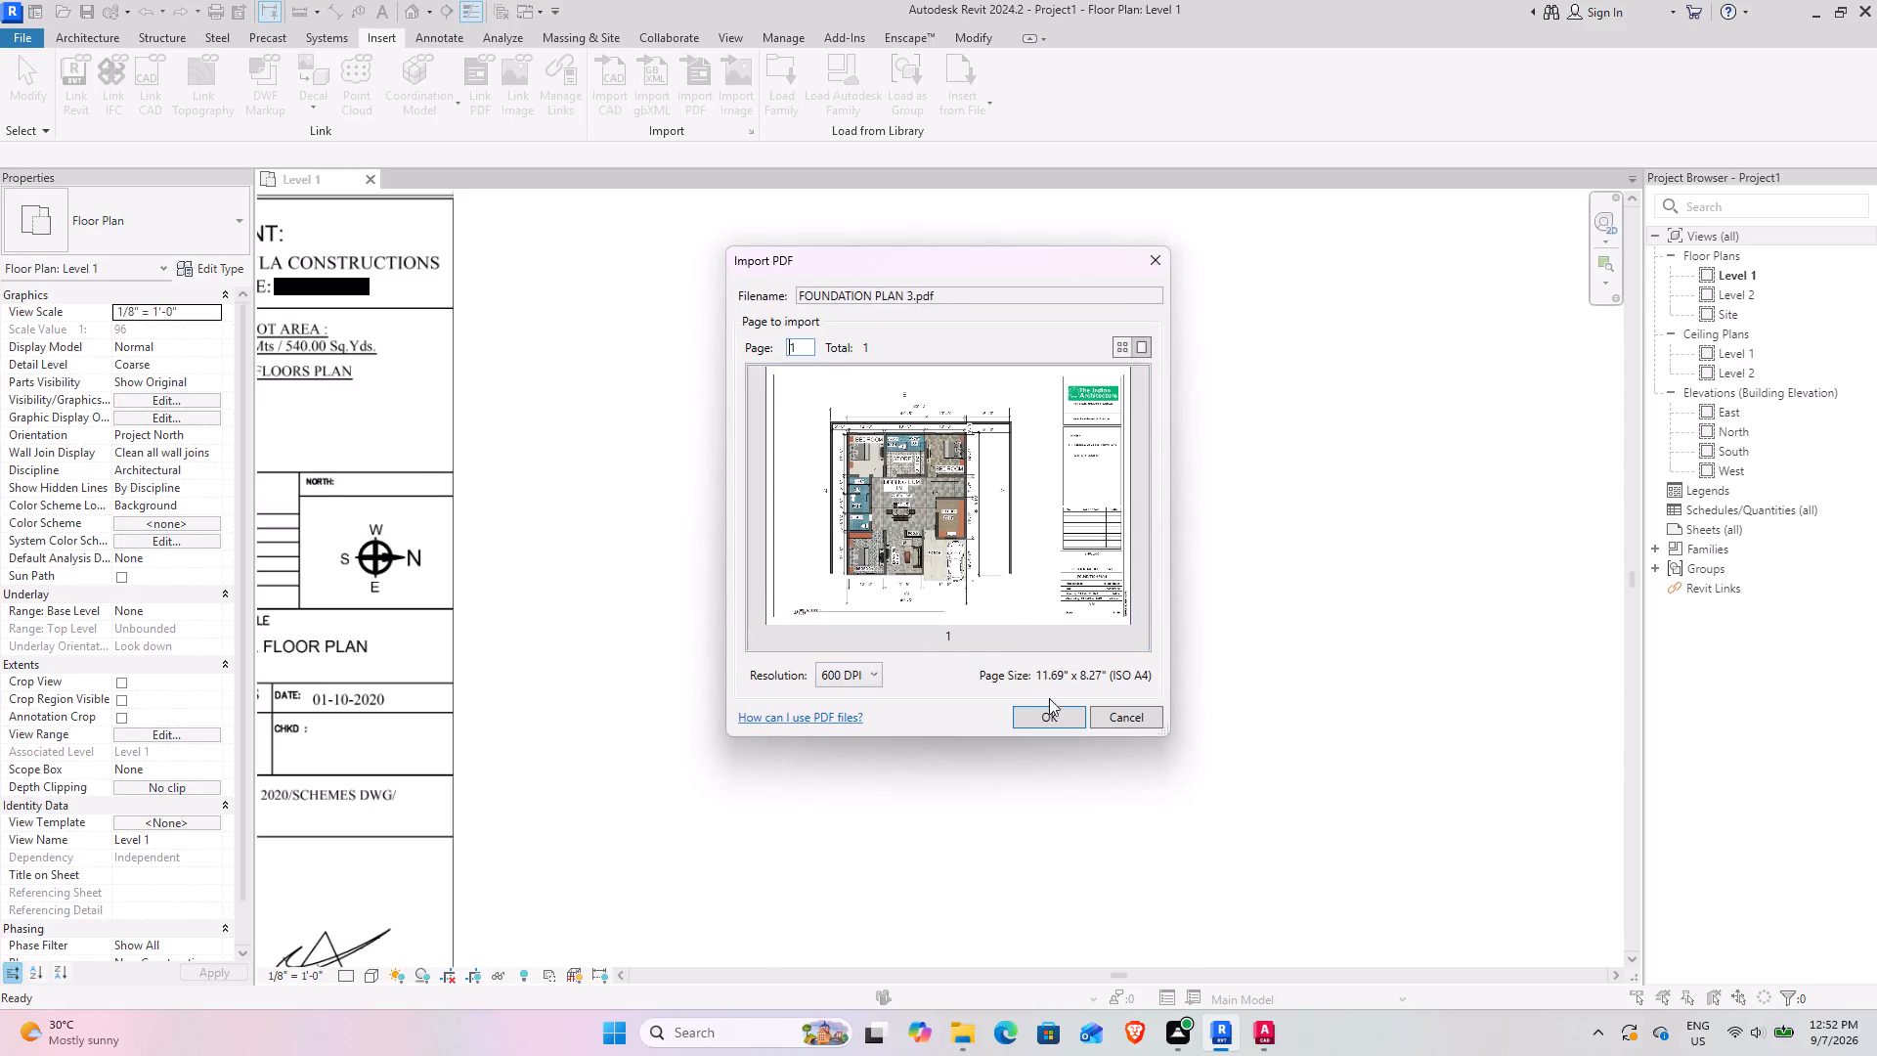
left_click(1055, 722)
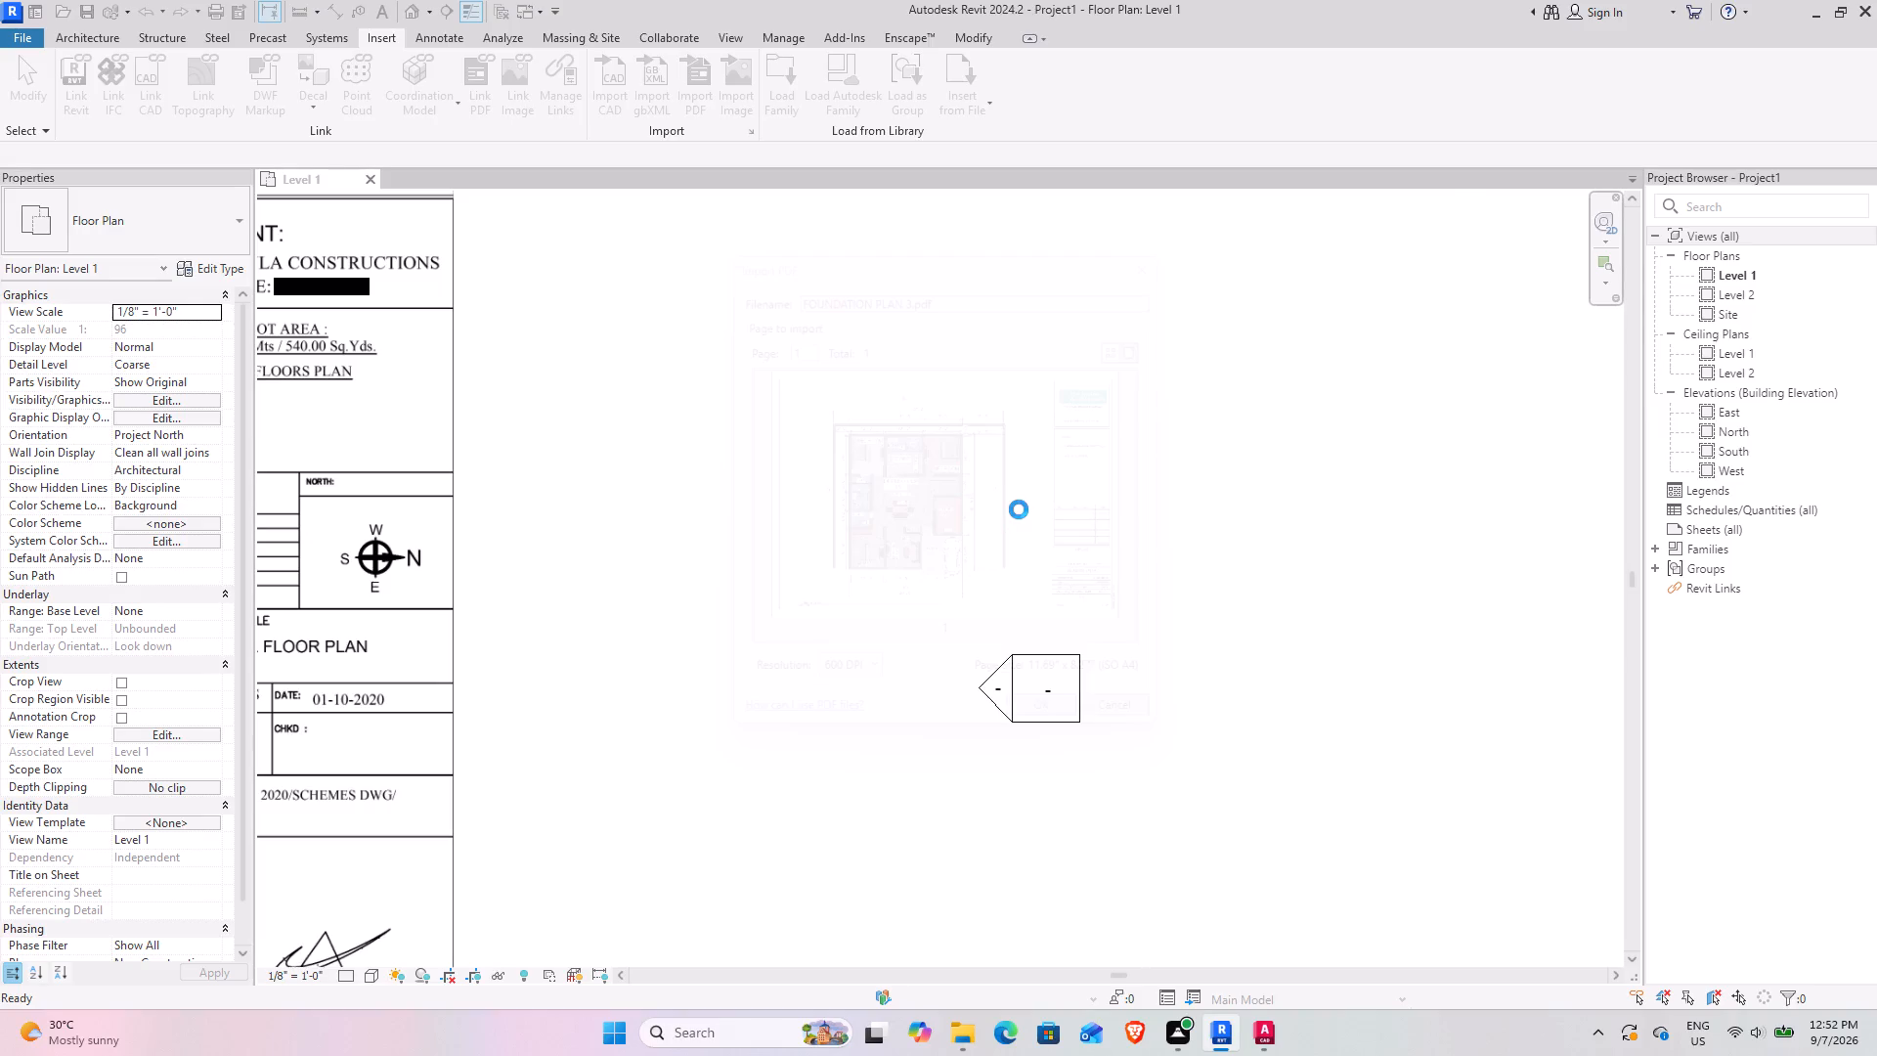
scroll(1064, 516, "down", 7)
middle_click_drag(1064, 516, 1060, 517)
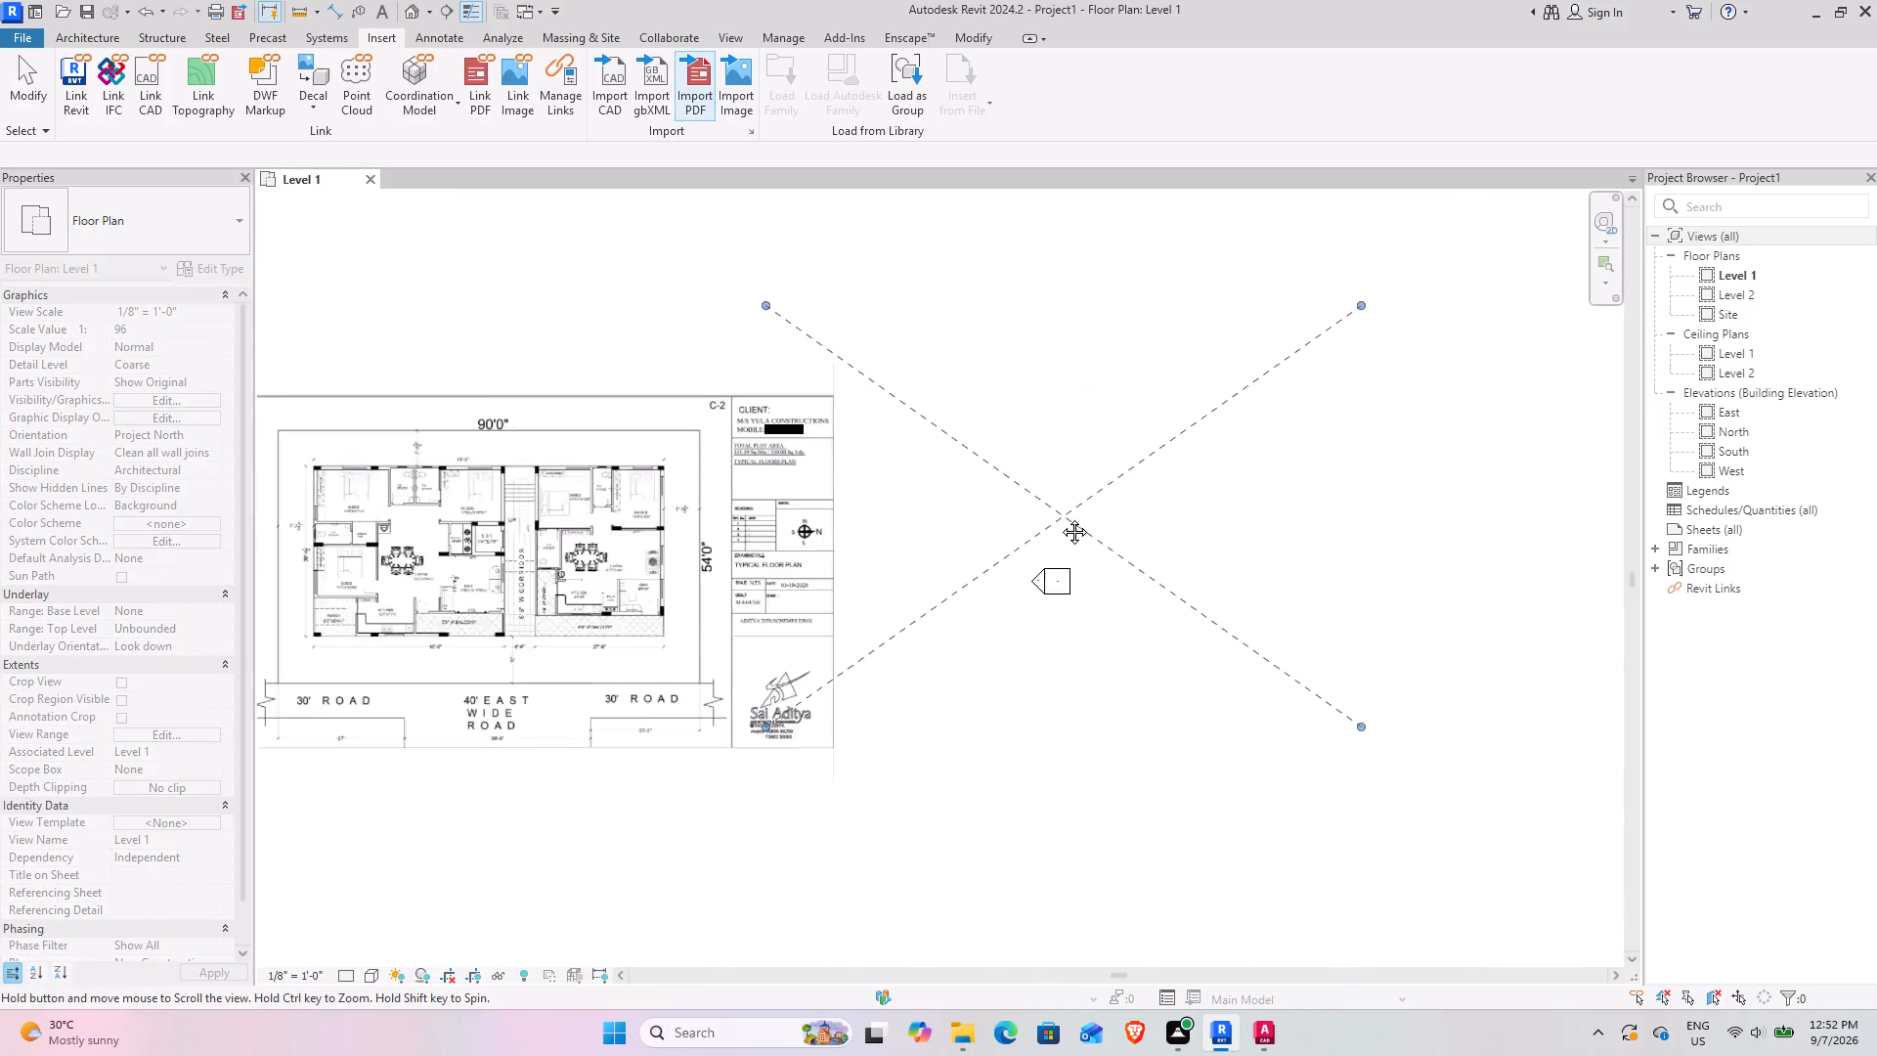
middle_click_drag(1060, 517, 838, 561)
left_click(1074, 558)
Examine the imported foundation plan's rooms, including bedrooms, baths, store, dining hall, kitchen and porch, with their dimensions.
scroll(1074, 558, "up", 7)
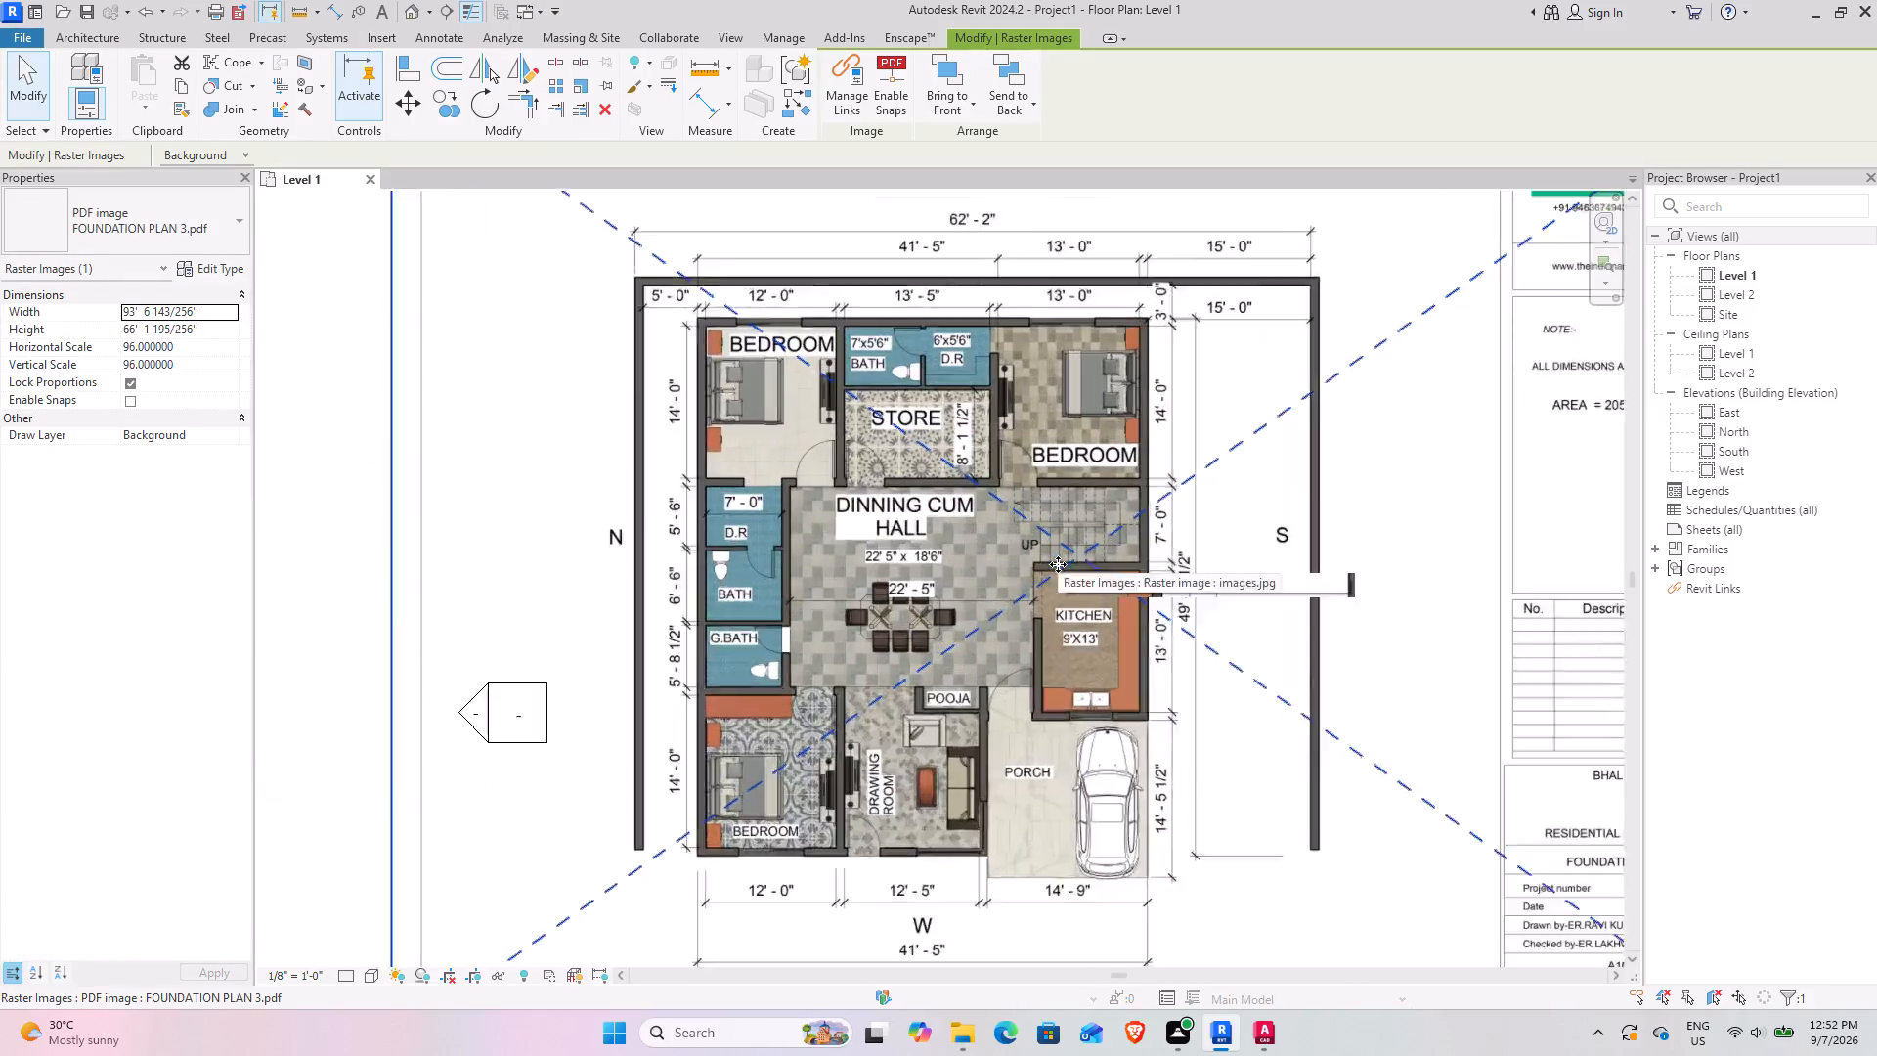
scroll(1058, 564, "up", 5)
scroll(1007, 636, "down", 4)
middle_click_drag(998, 638, 889, 464)
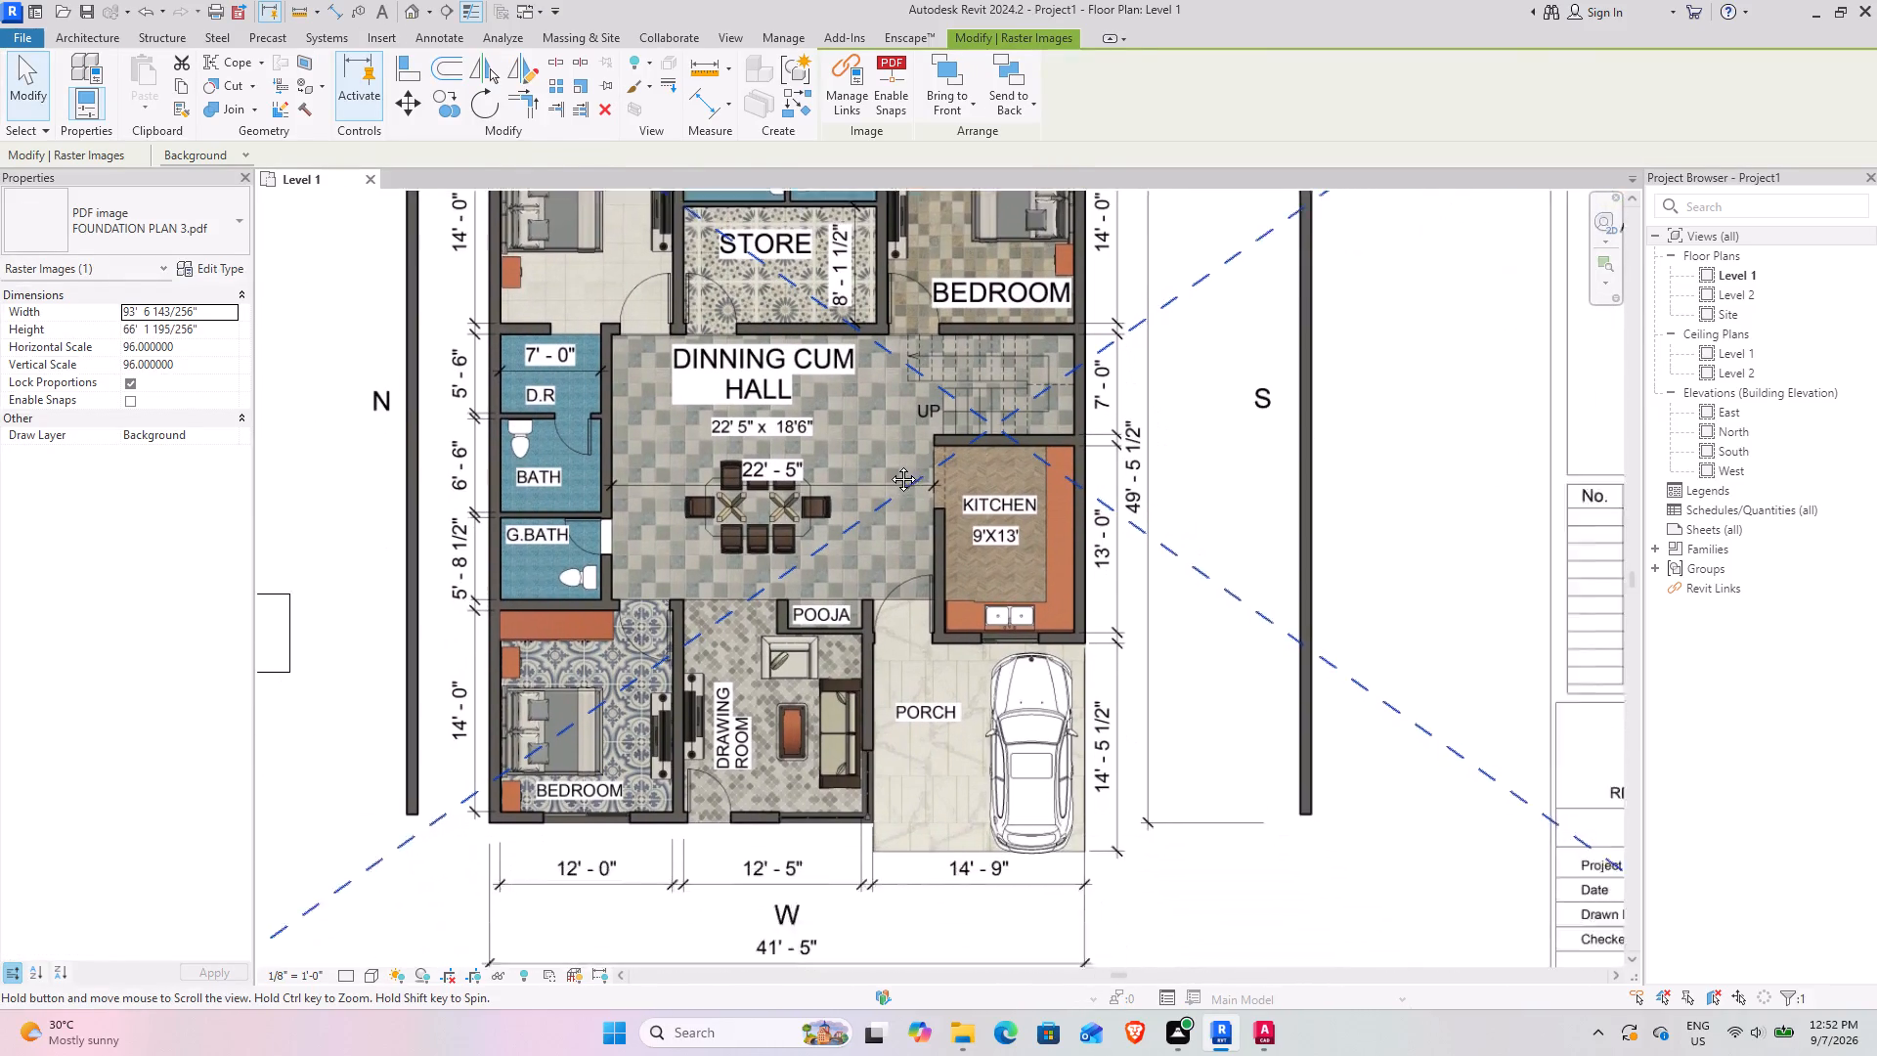
middle_click_drag(889, 464, 855, 552)
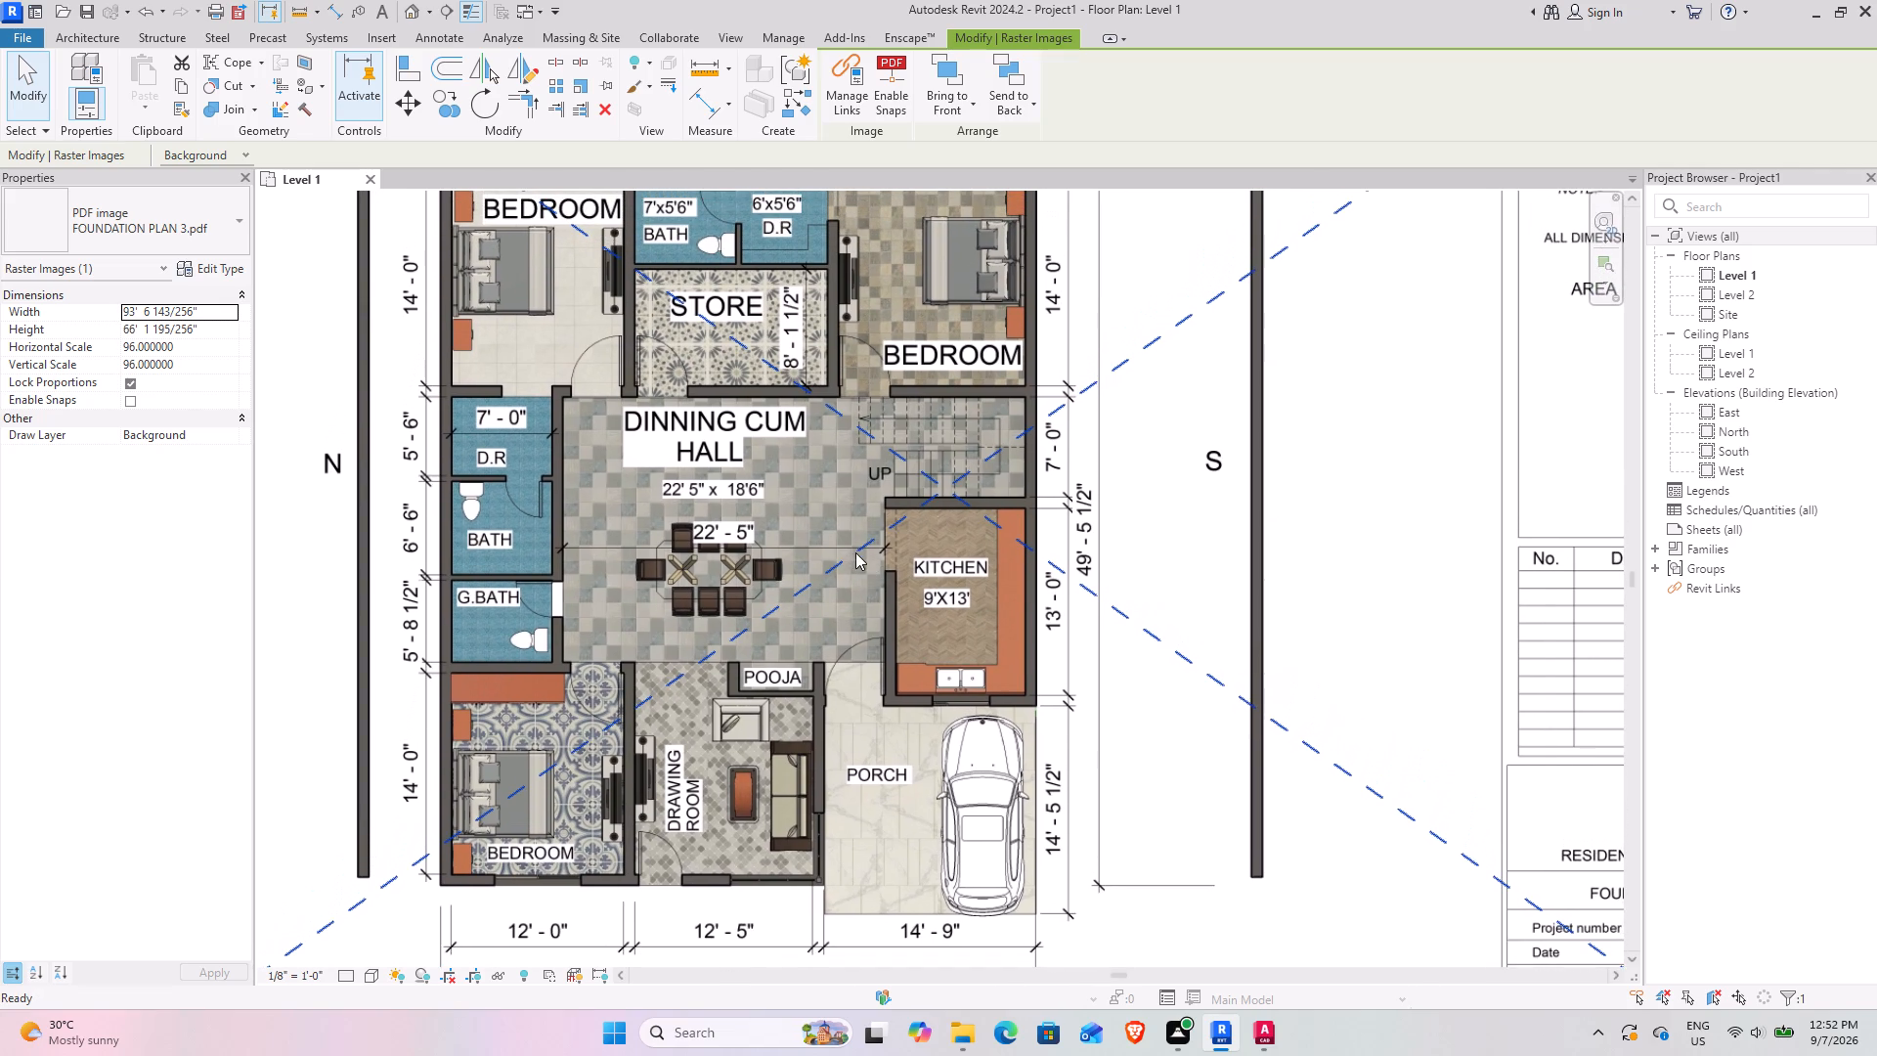
middle_click_drag(876, 659, 885, 758)
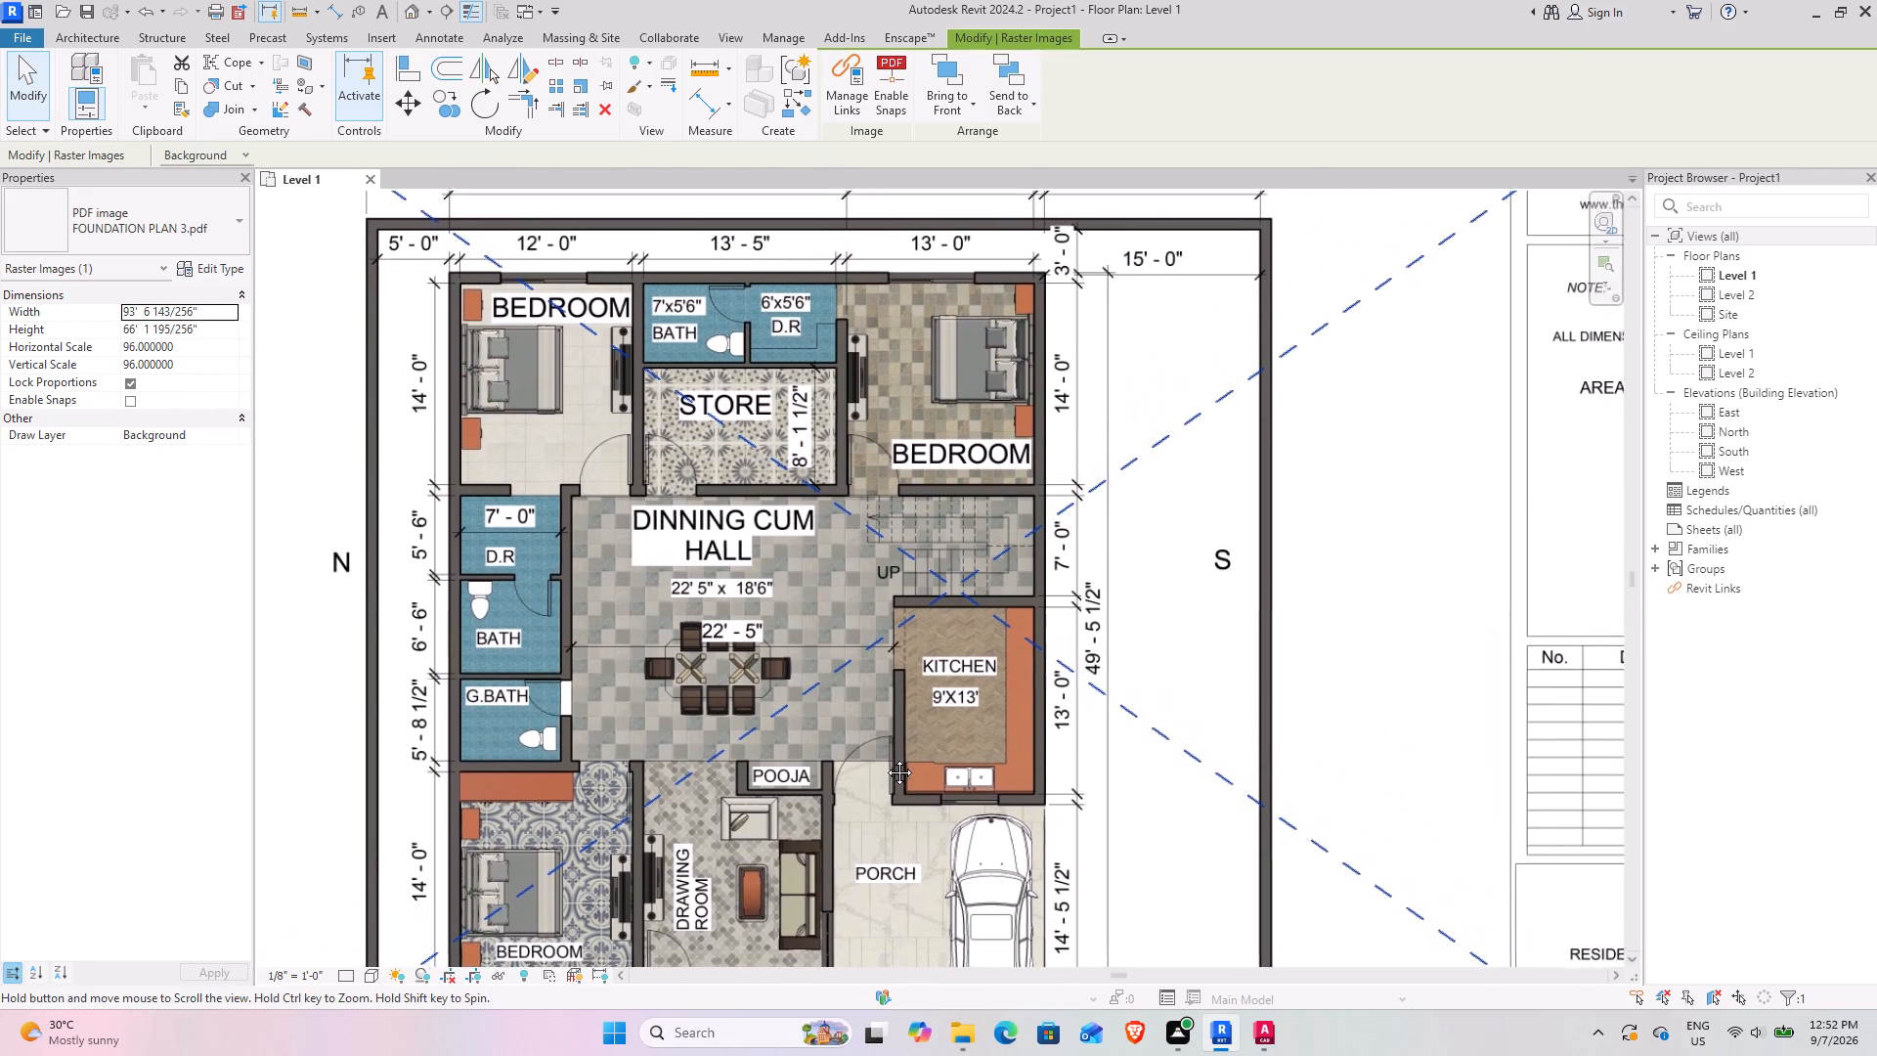
middle_click_drag(885, 758, 868, 686)
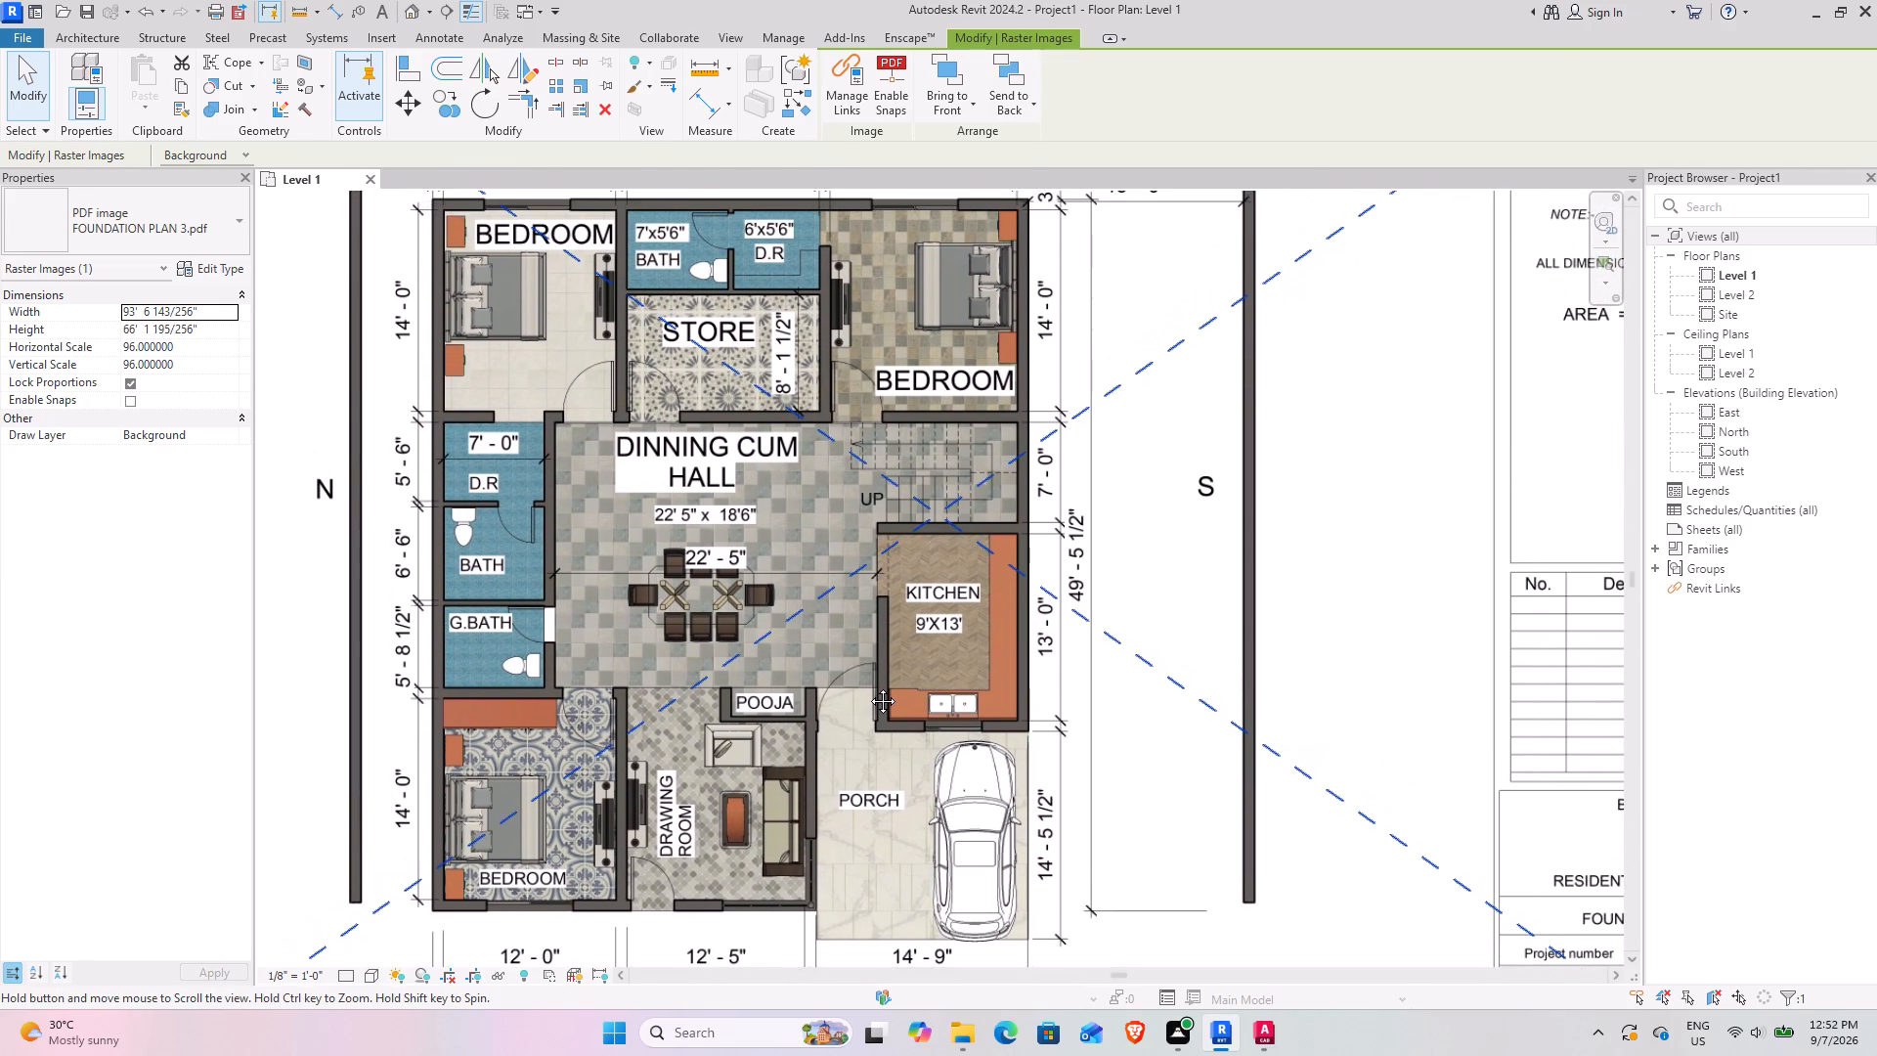
middle_click_drag(868, 686, 808, 721)
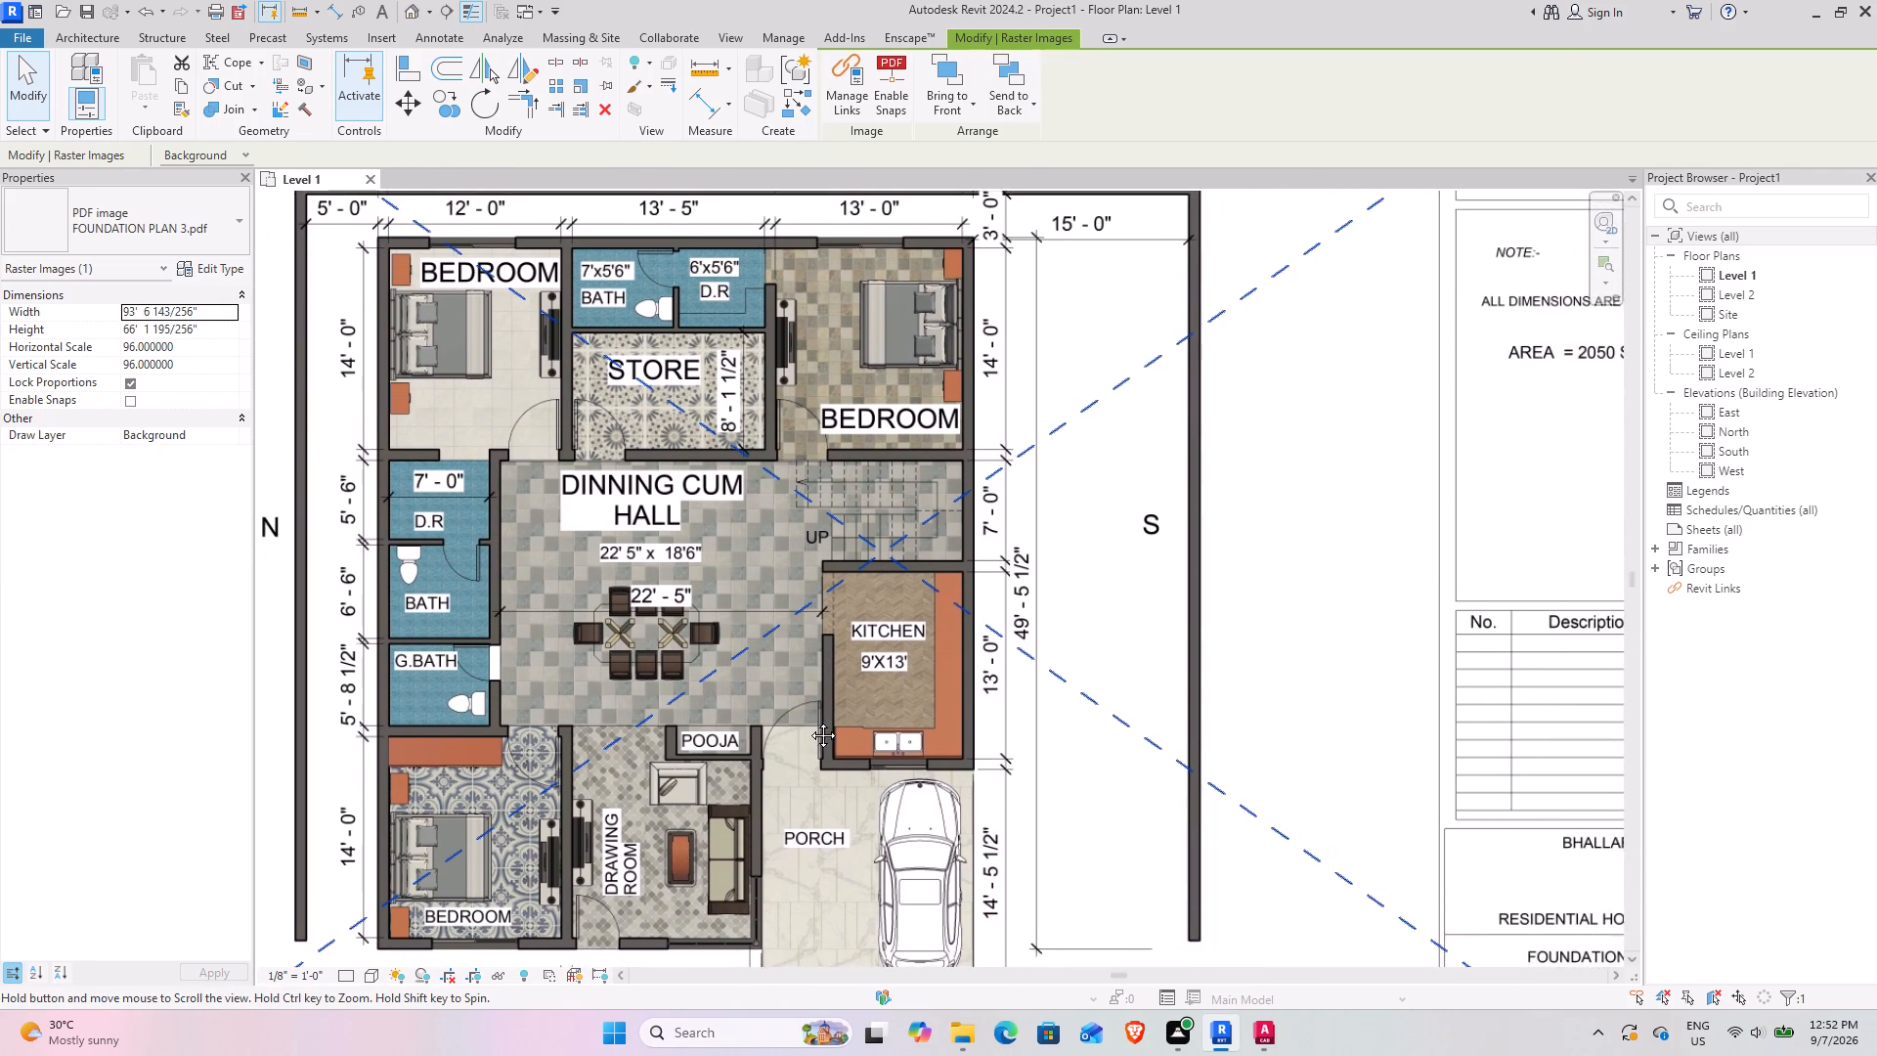
middle_click_drag(808, 721, 803, 674)
middle_click_drag(785, 623, 824, 738)
left_click(1267, 551)
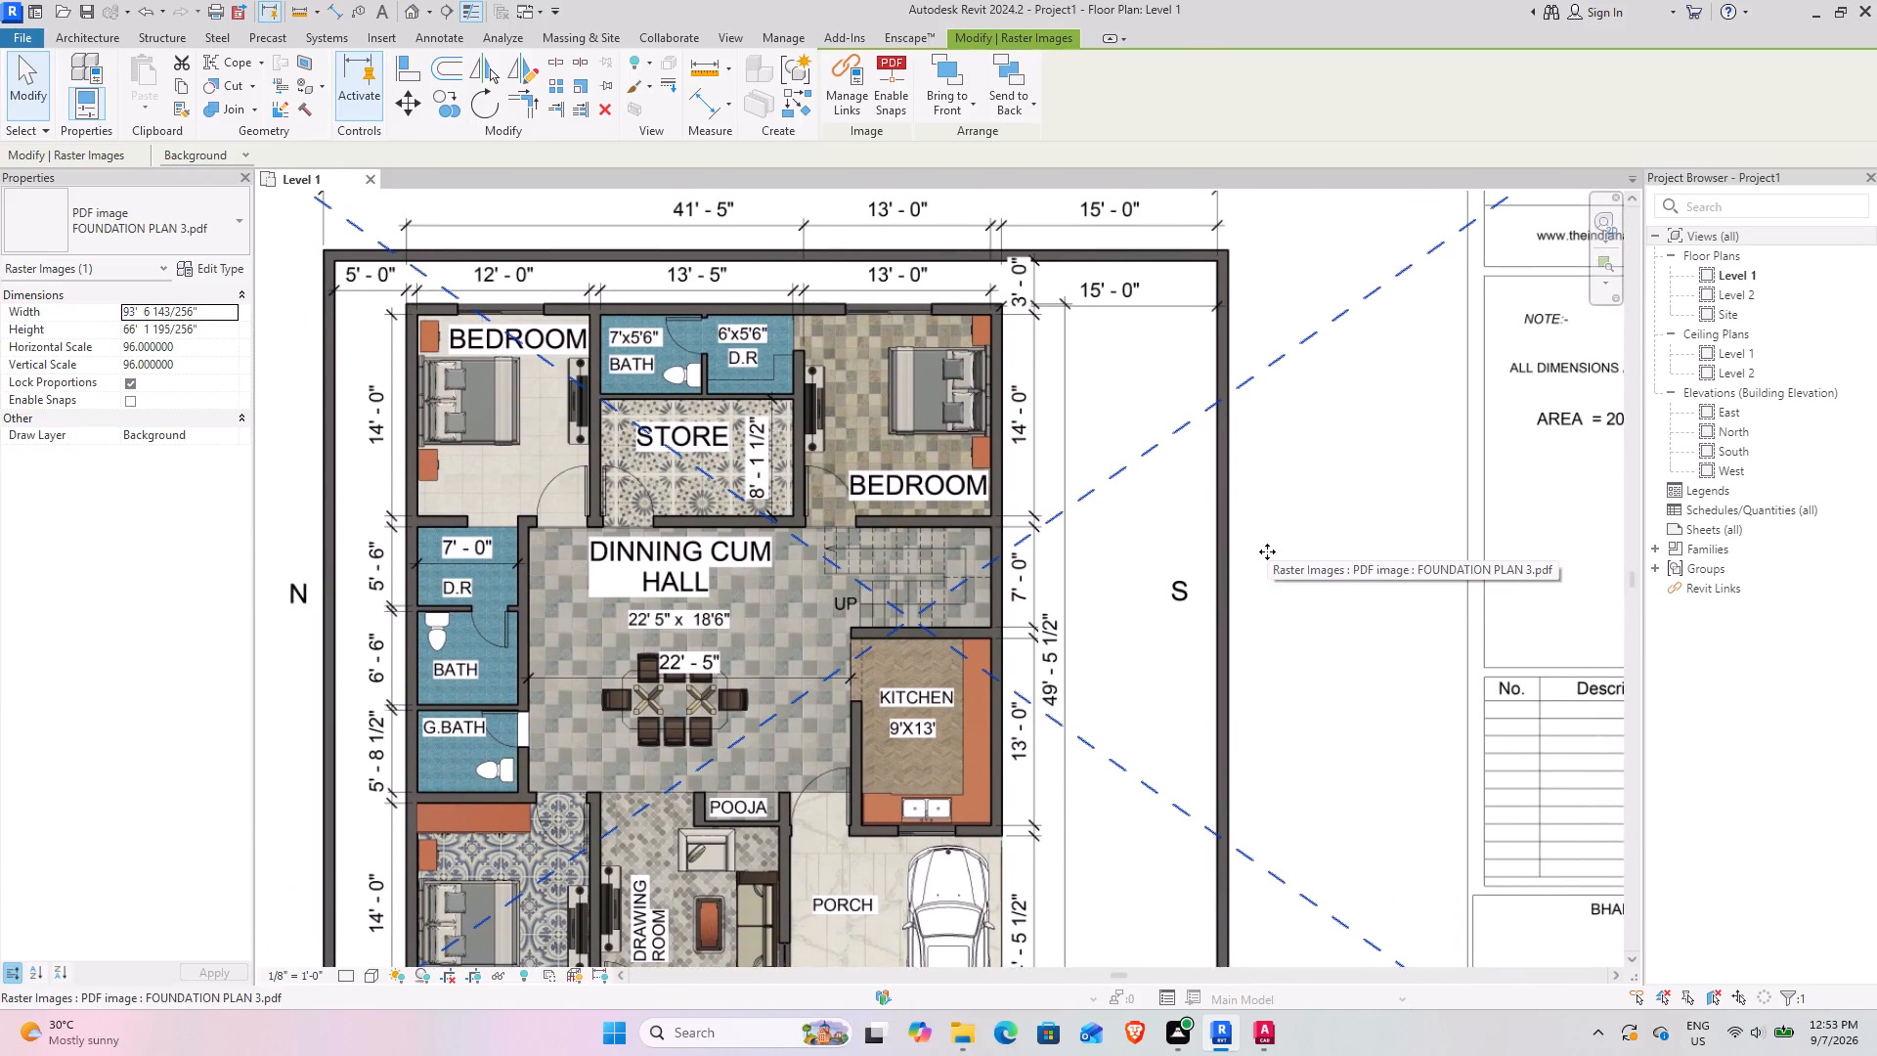
scroll(1267, 551, "down", 7)
left_click(1505, 503)
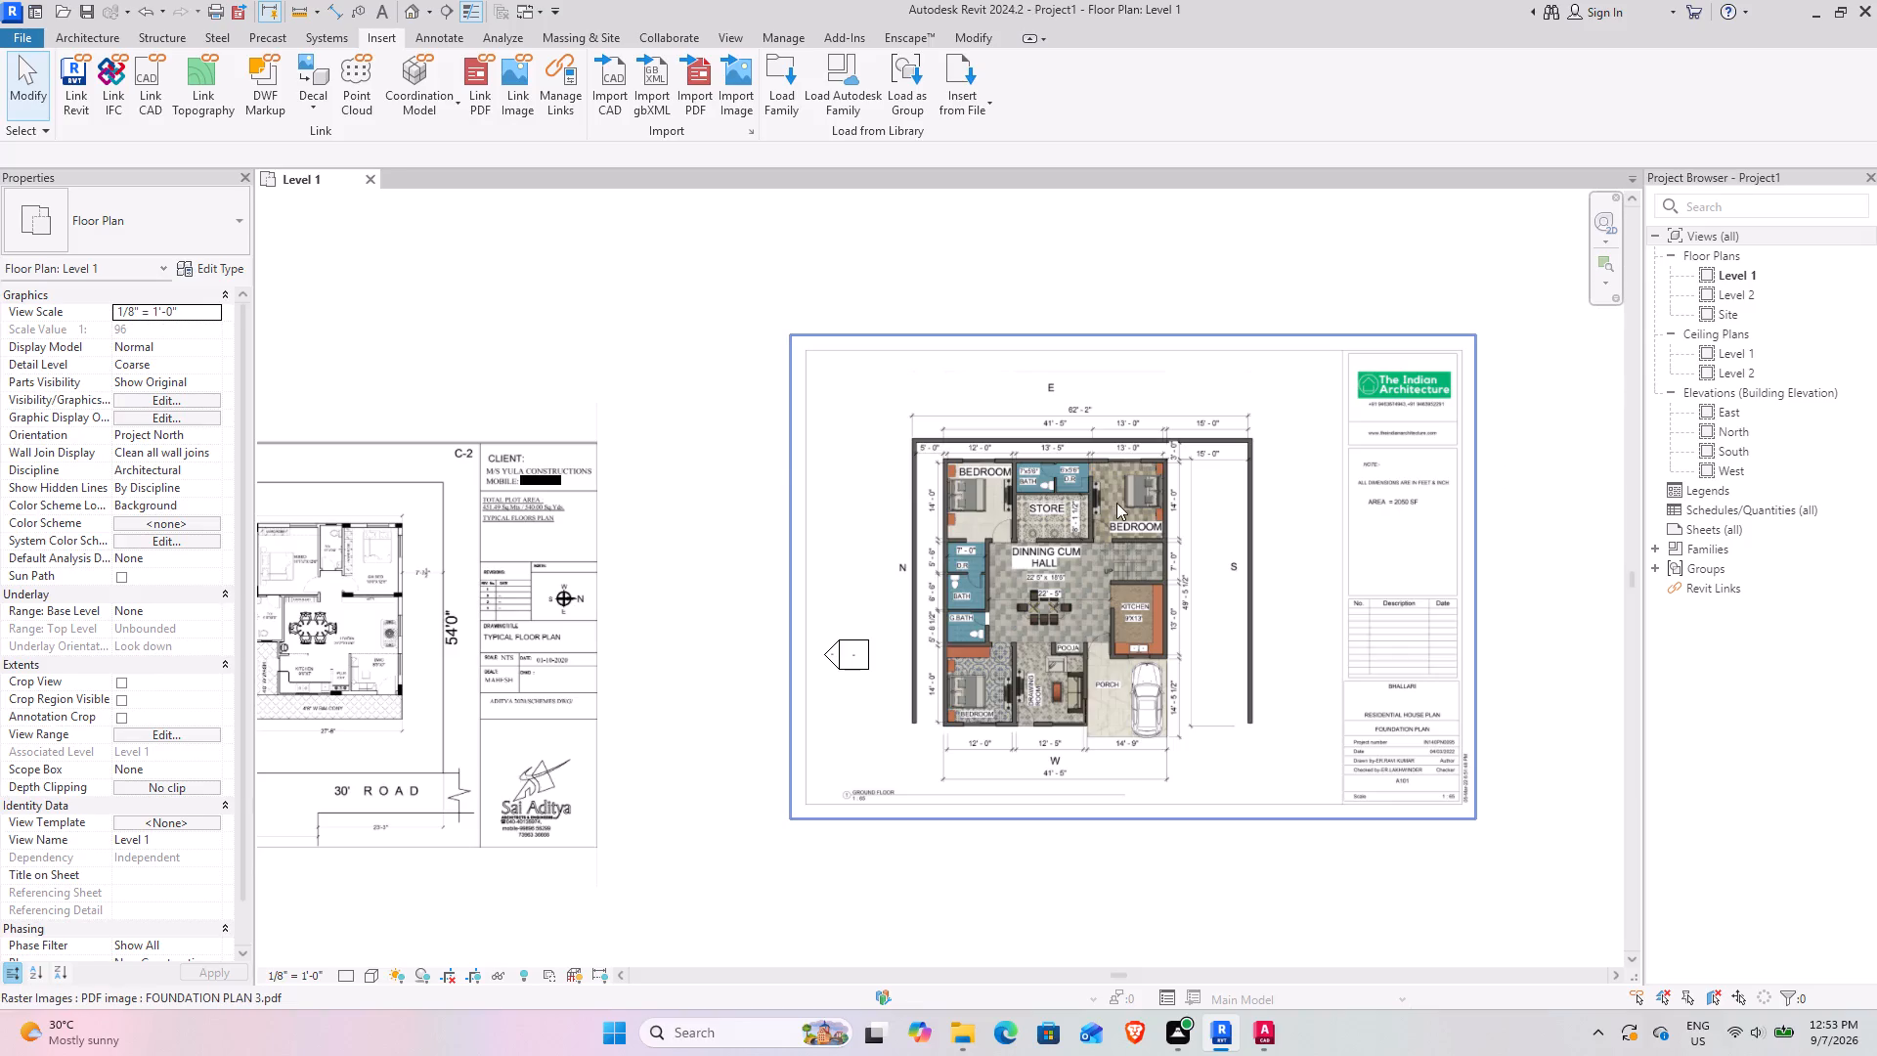
Examine the foundation plan sheet's title block, including its units note and area, and its placement beside the typical floor plan.
scroll(1439, 400, "up", 3)
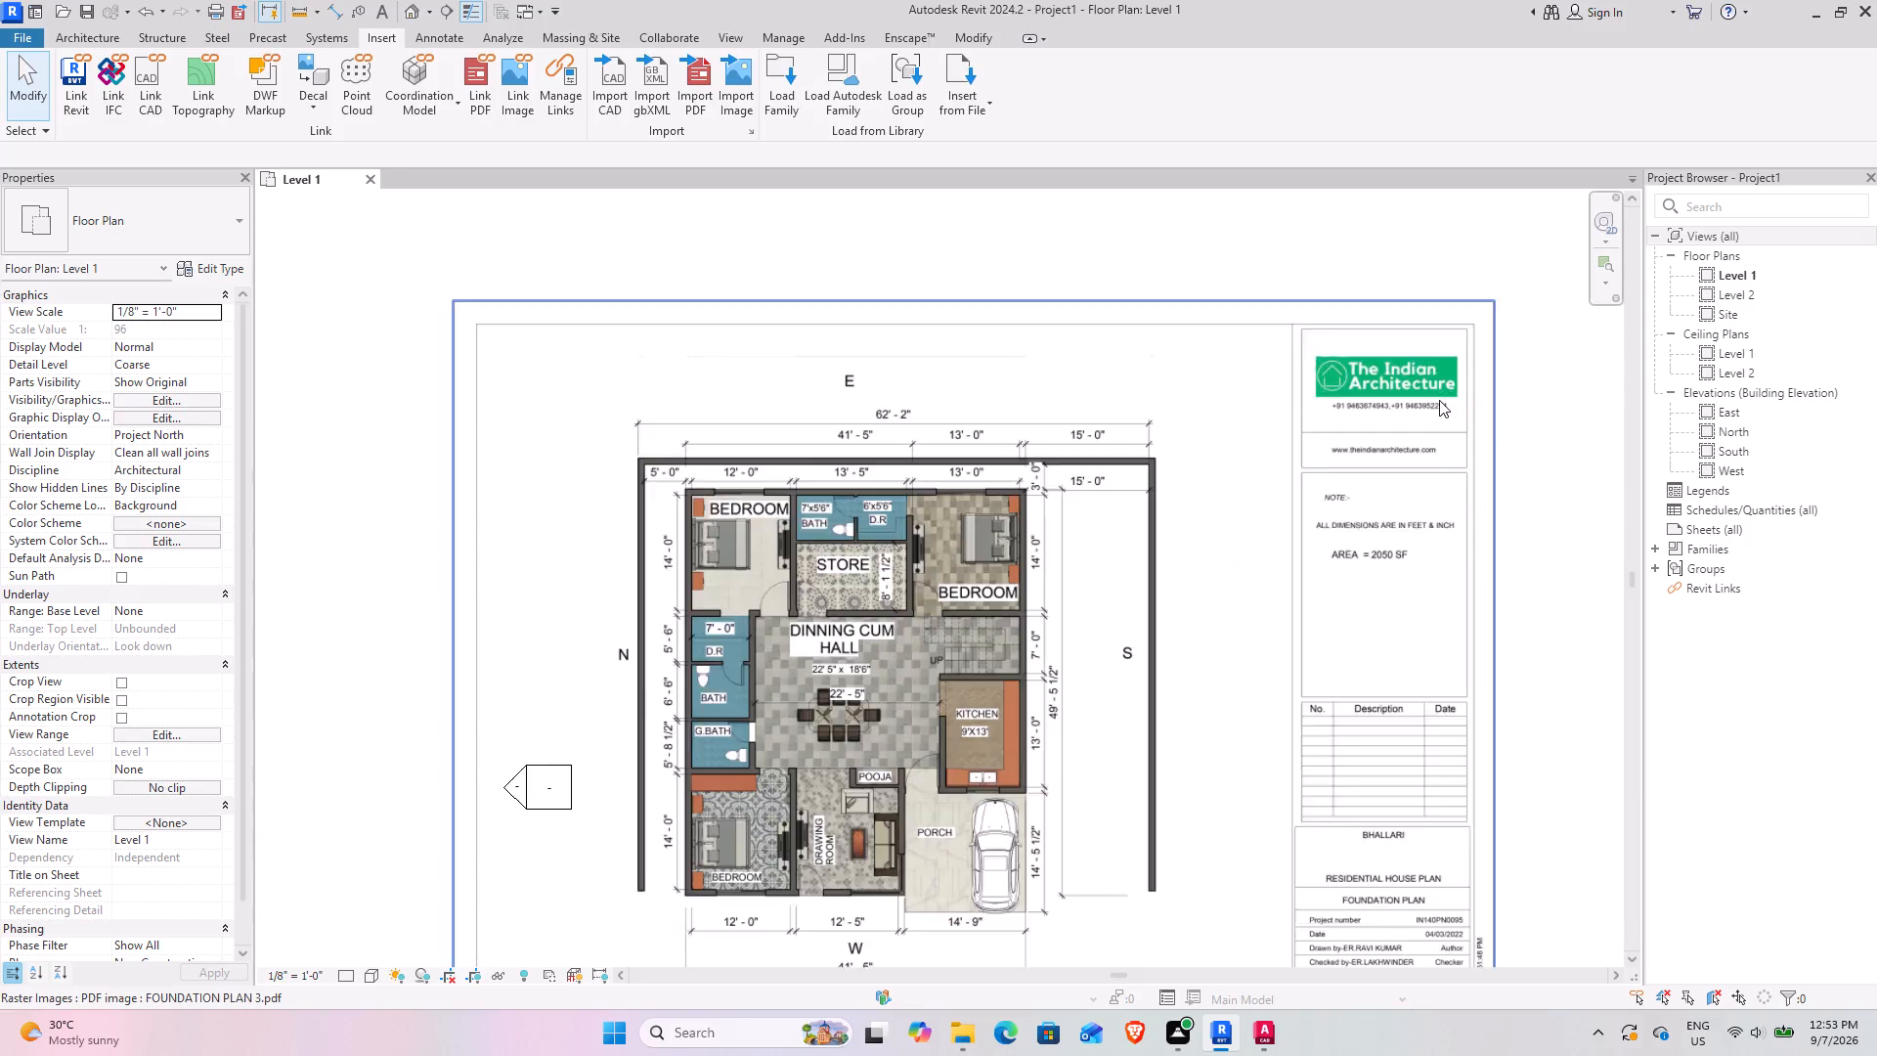
scroll(1439, 400, "up", 3)
middle_click_drag(1430, 399, 1172, 402)
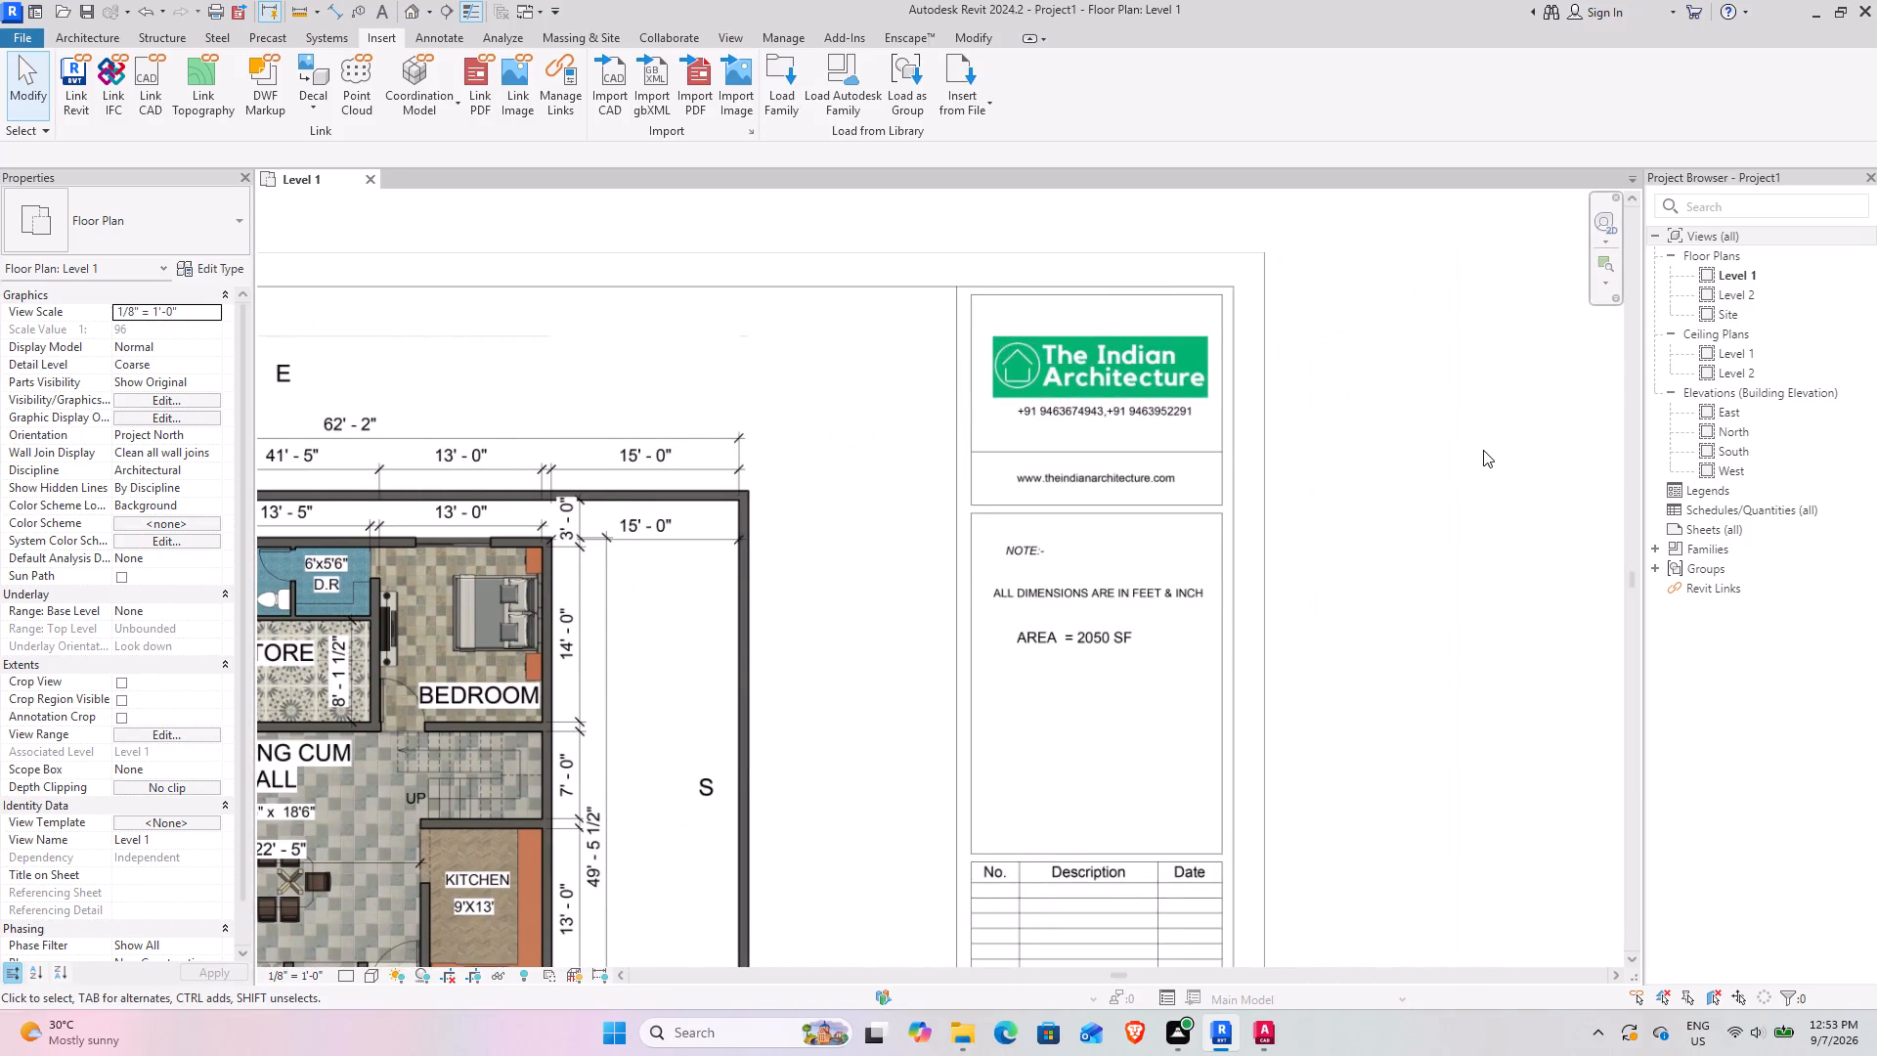
left_click(1471, 448)
scroll(1099, 542, "down", 9)
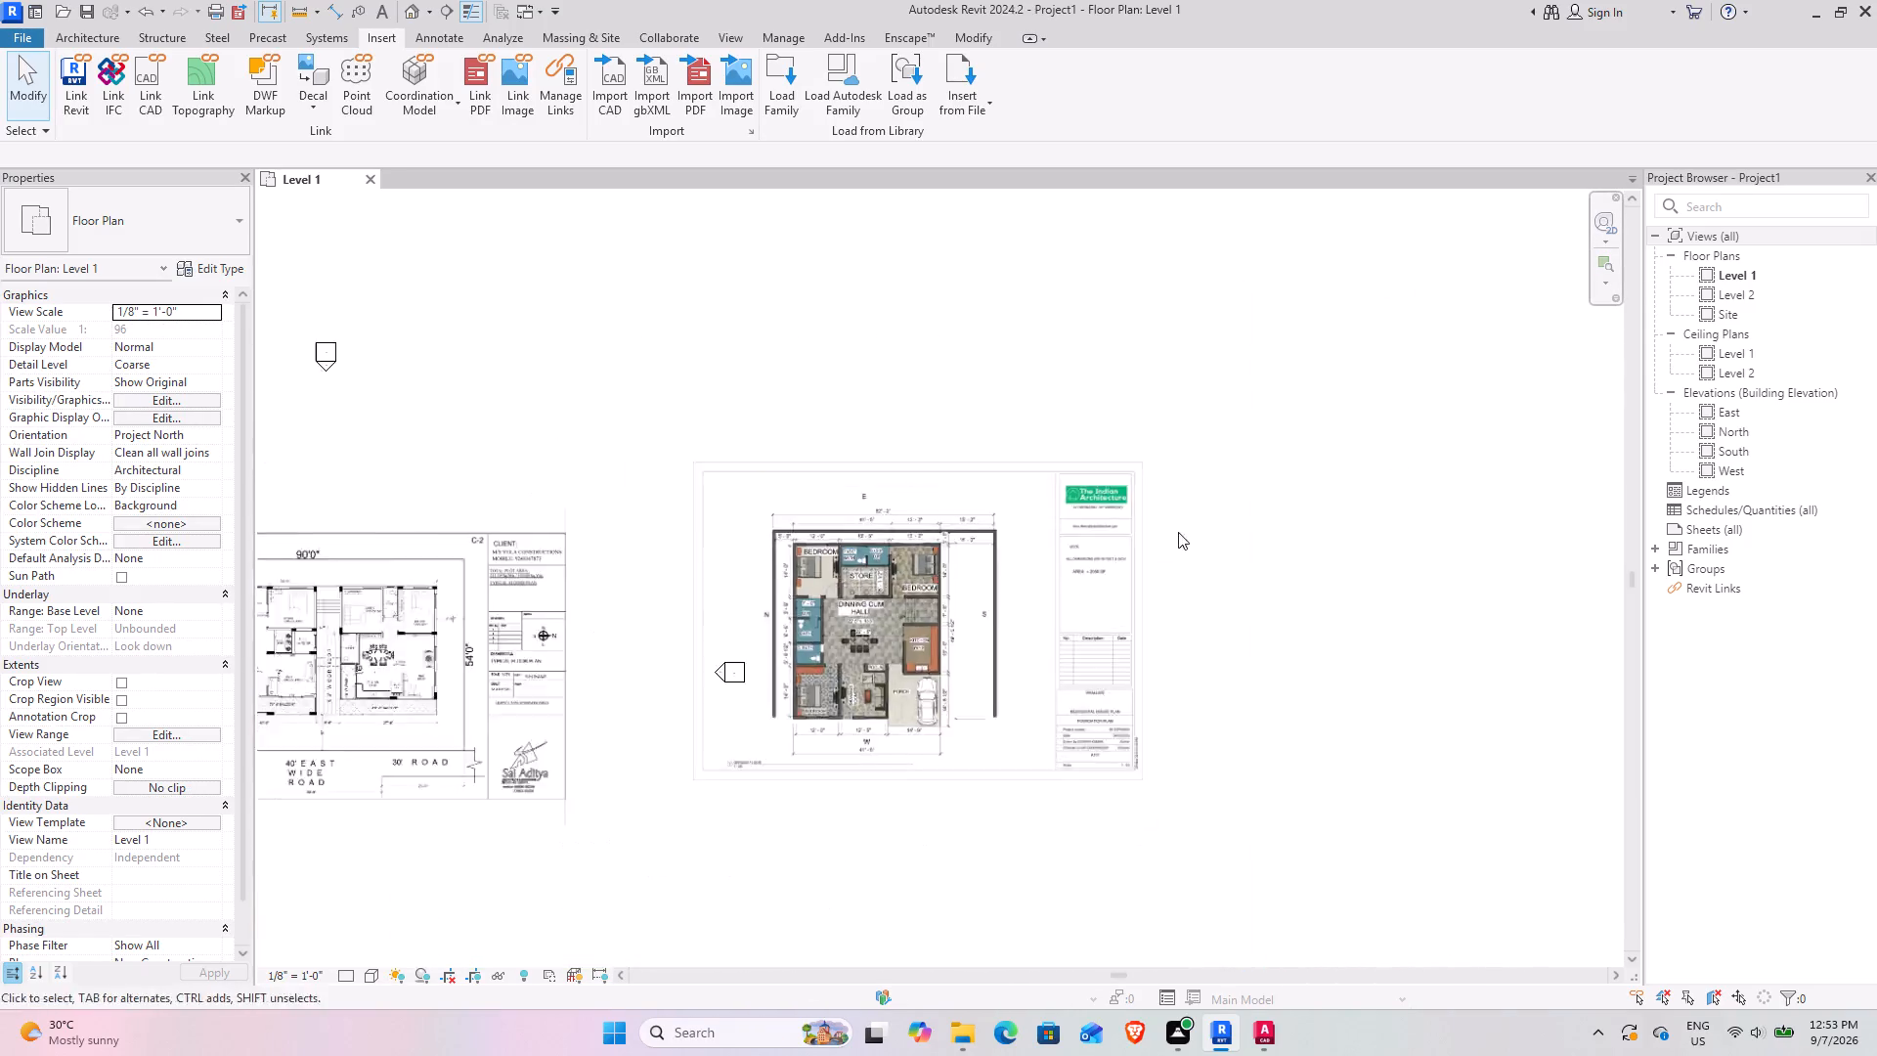
middle_click_drag(1004, 504, 940, 493)
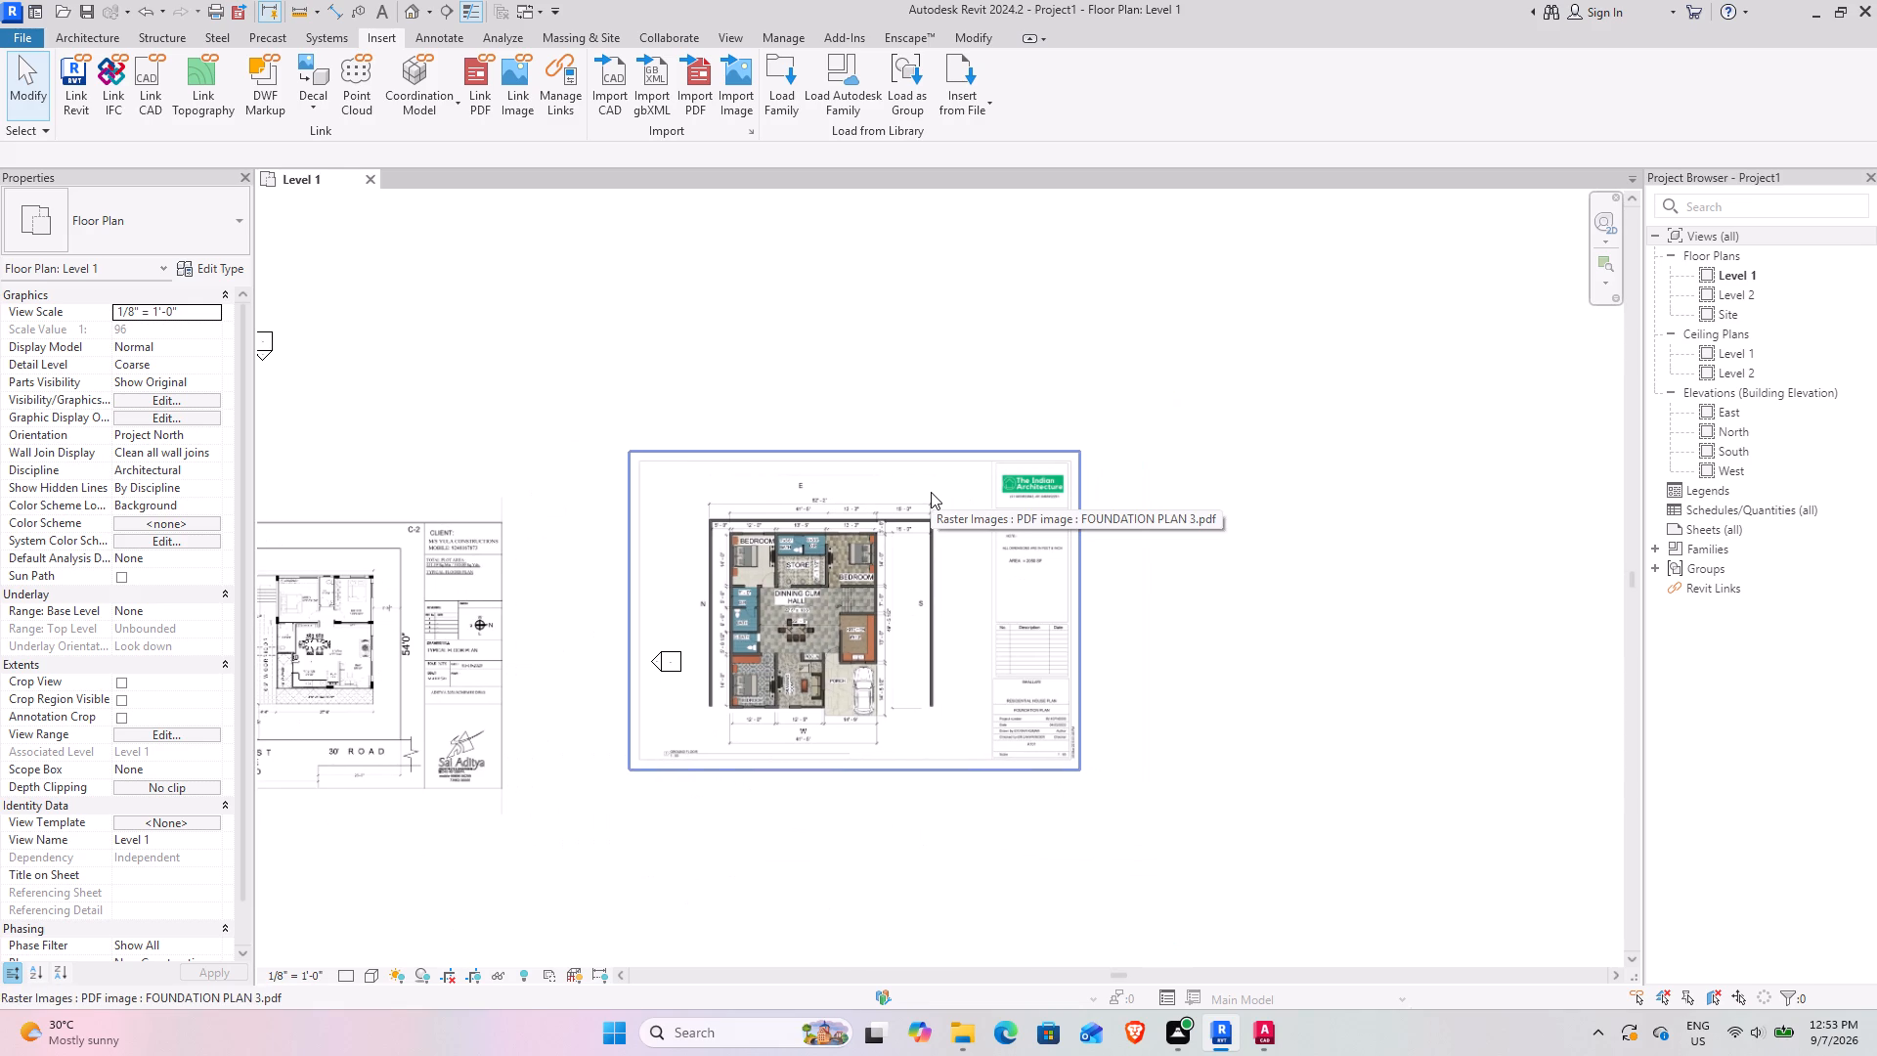
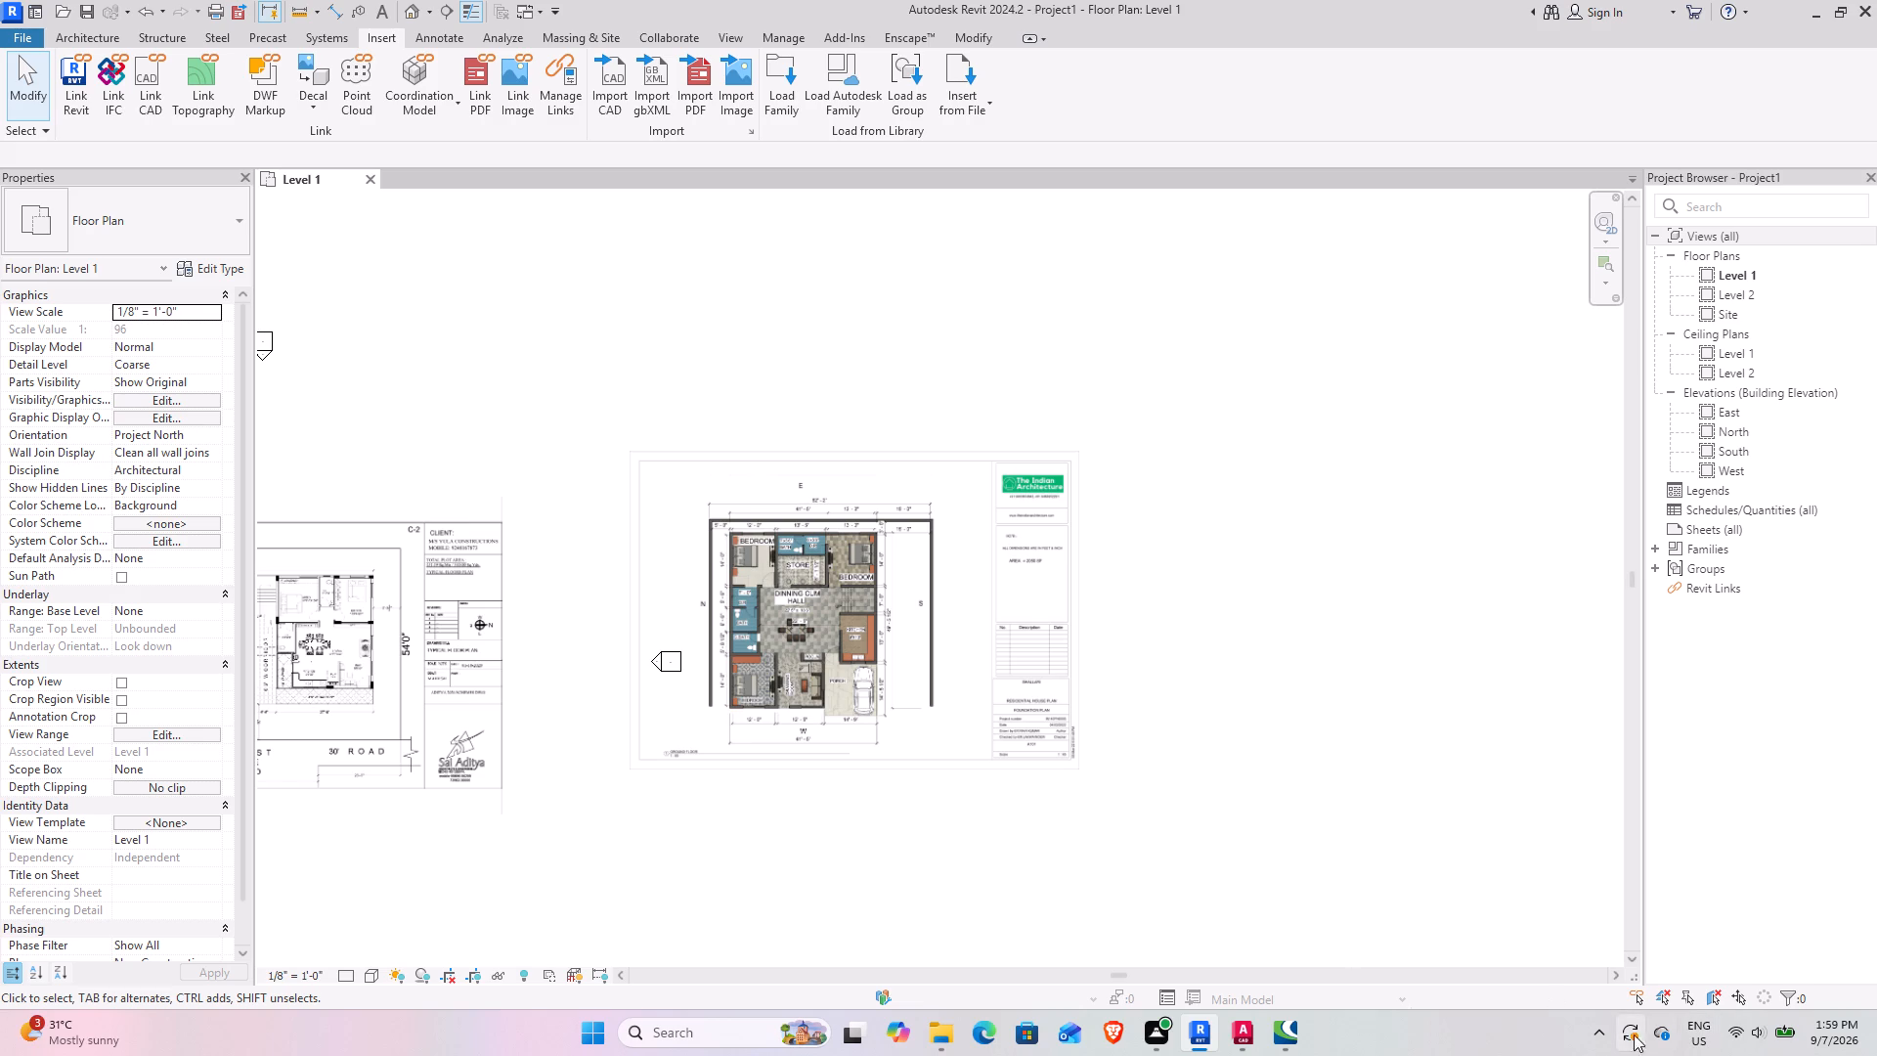
Close the Bentley CONNECTION Client sign-in window.
left_click(1292, 1042)
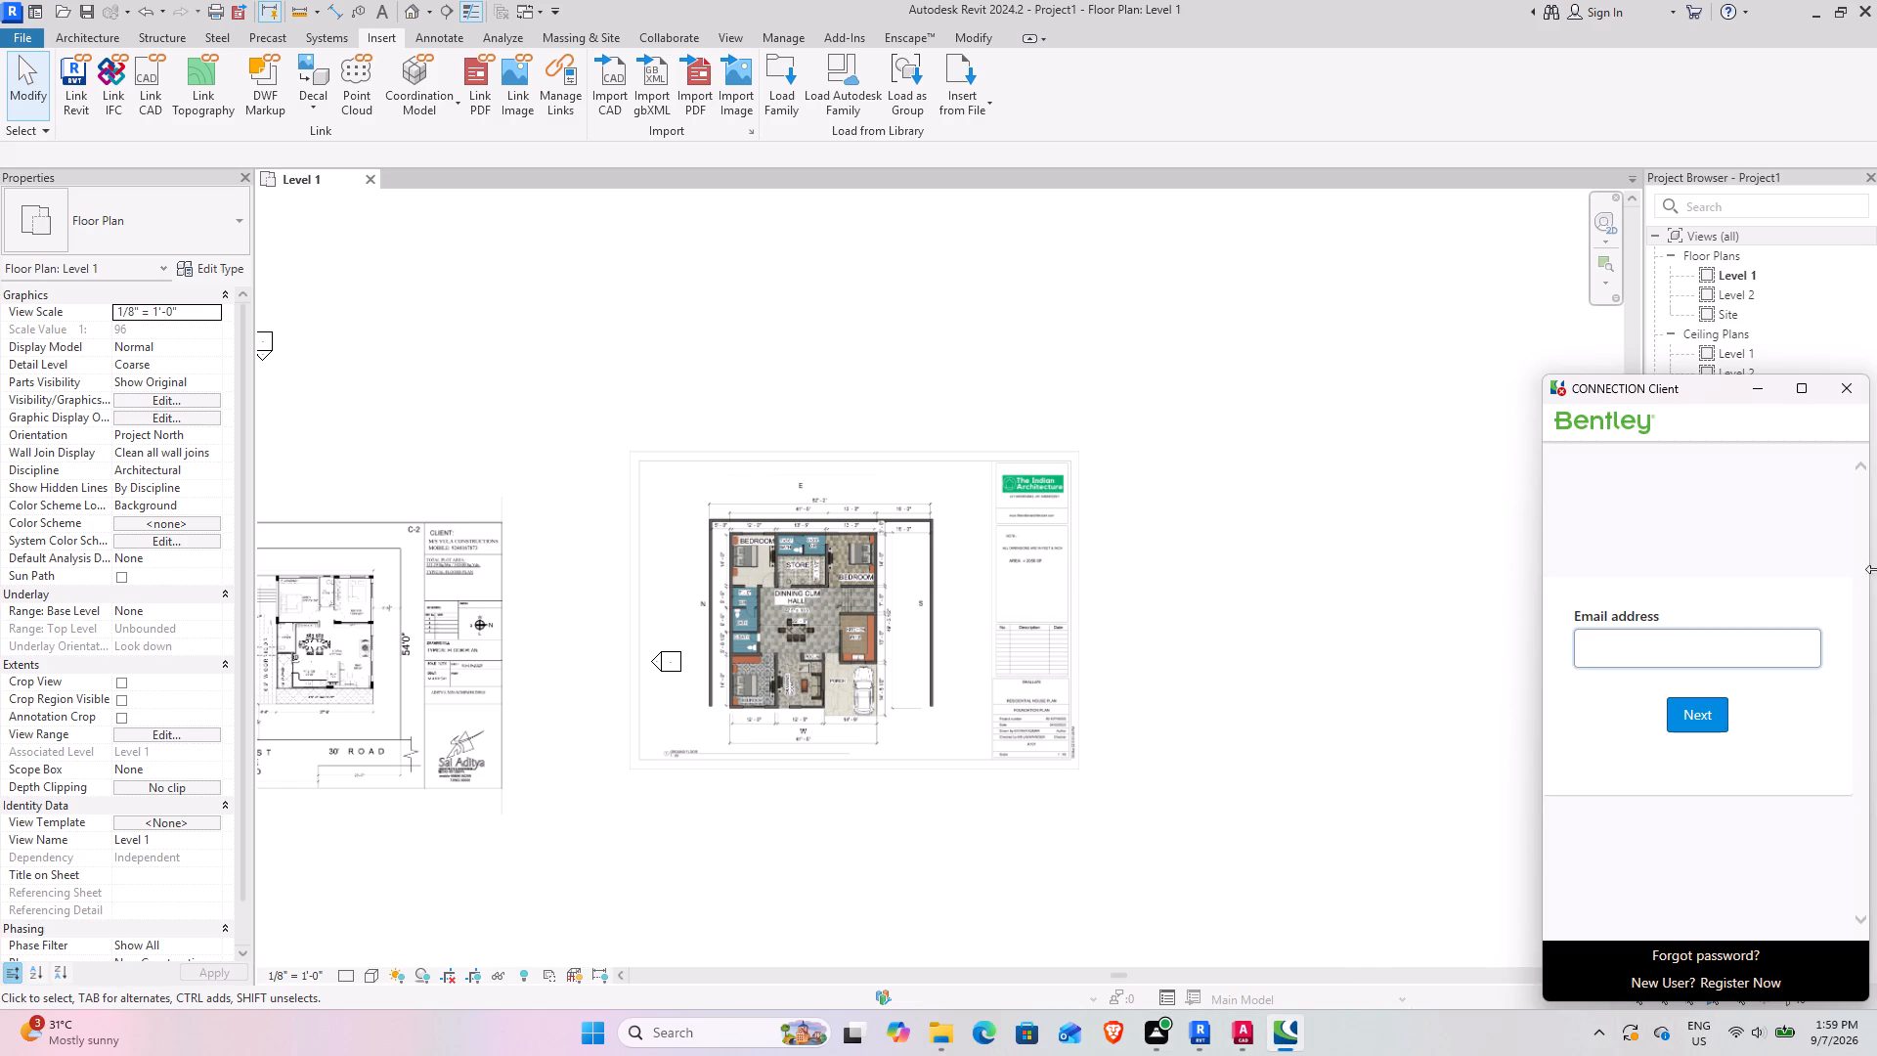
left_click(1863, 392)
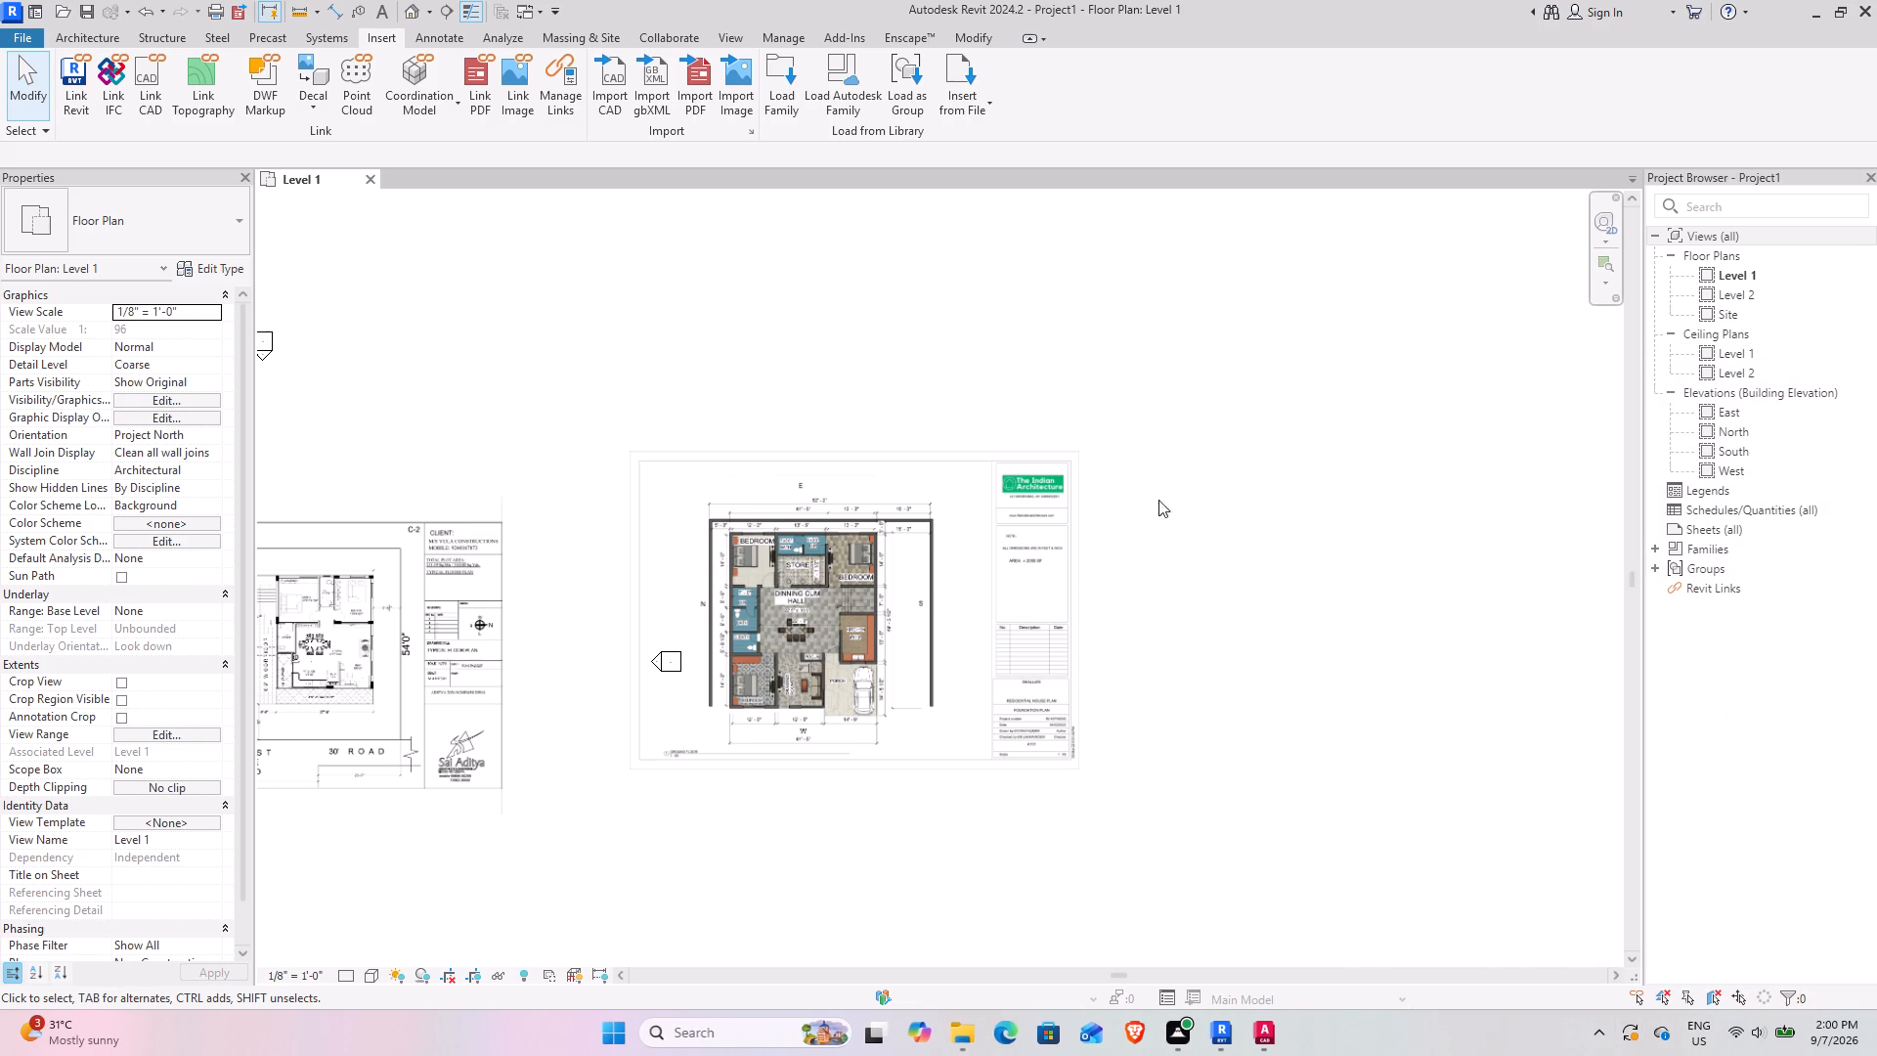
Close Revit, saving the project as 7-9 in the revit folder inside the personal-name folder on the Desktop.
left_click(1873, 0)
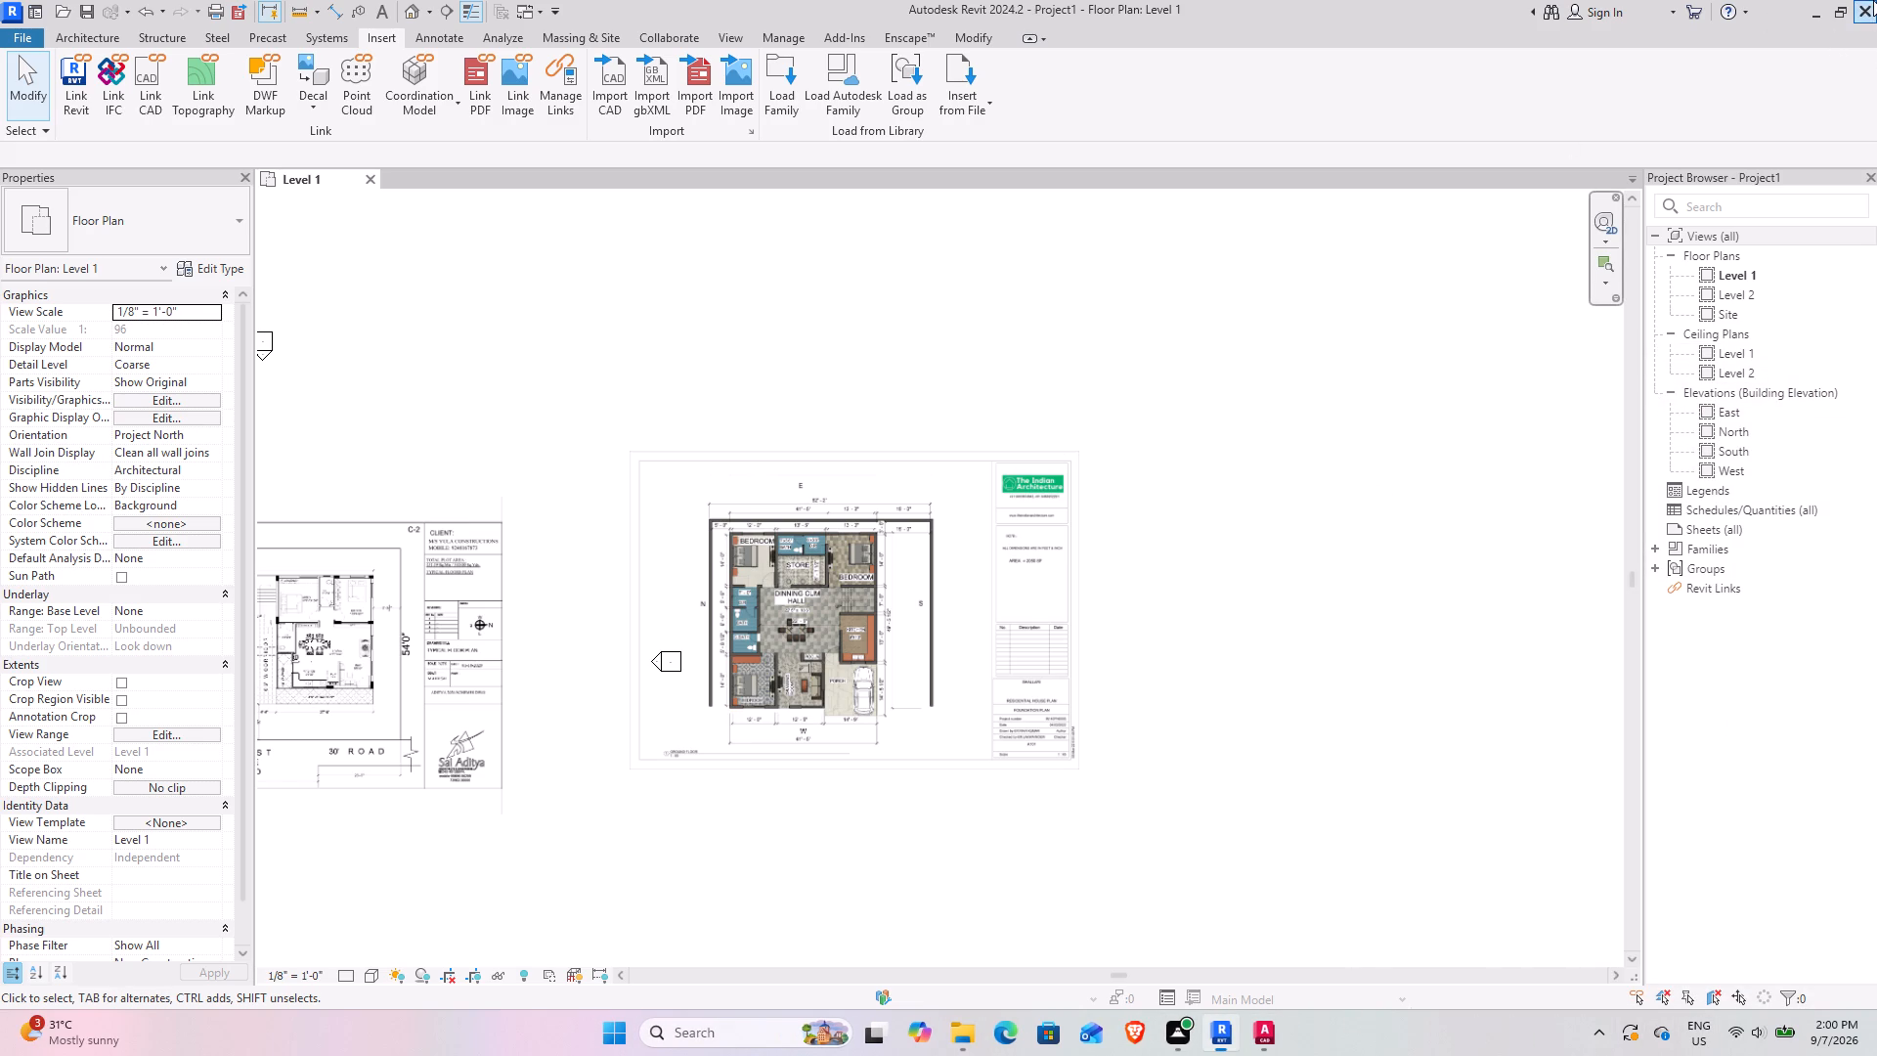
left_click(909, 512)
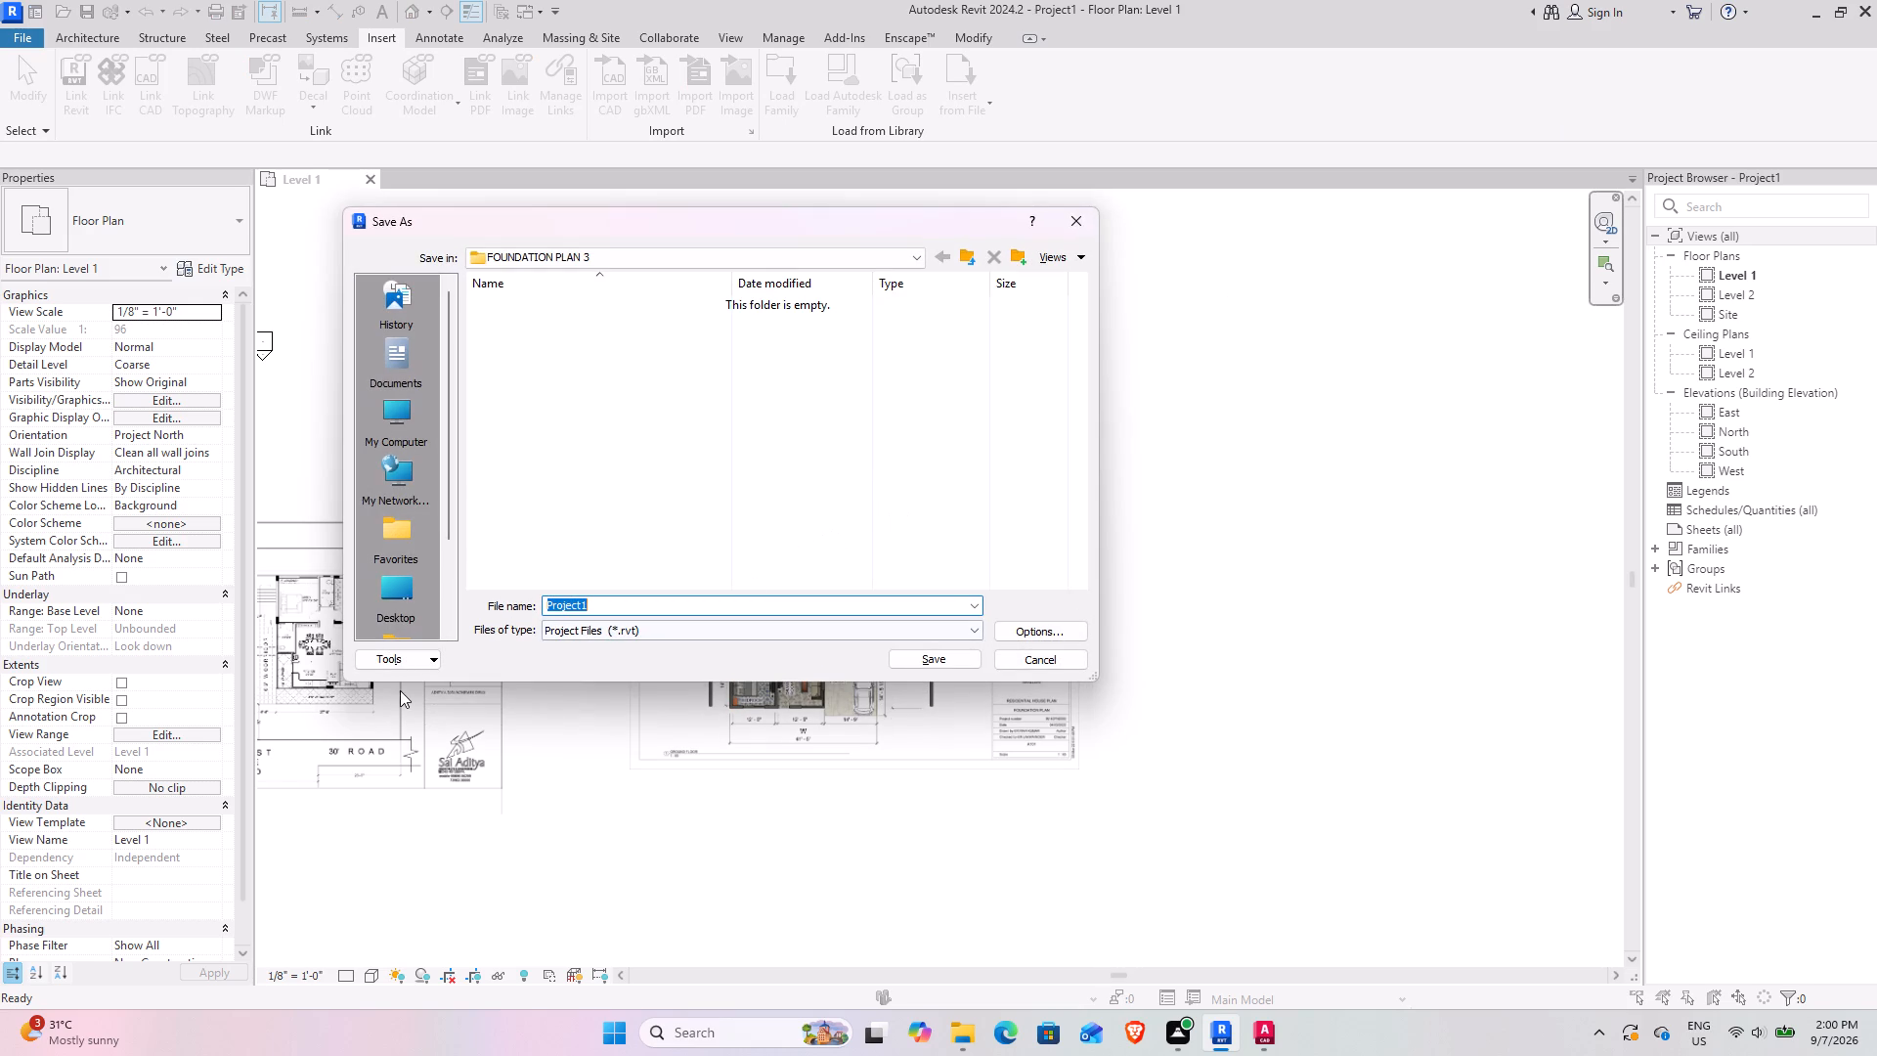
left_click(409, 599)
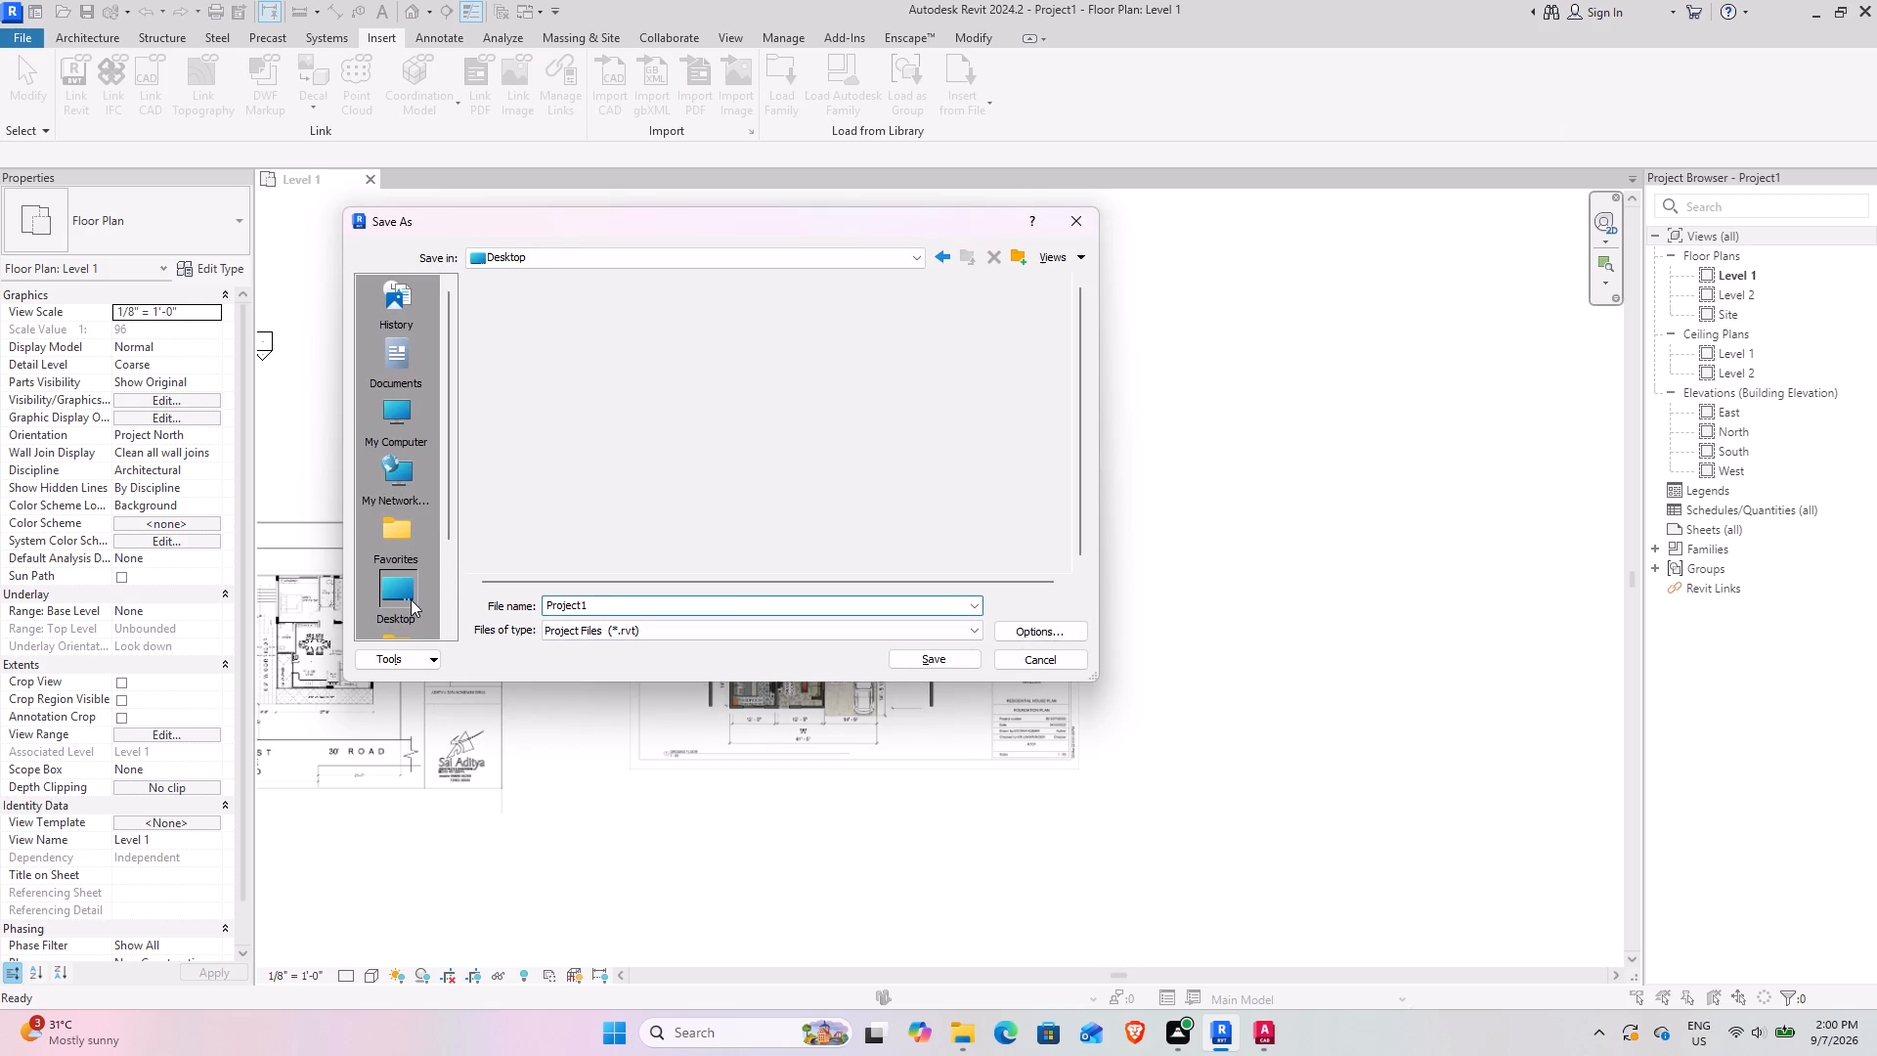
double_click(557, 449)
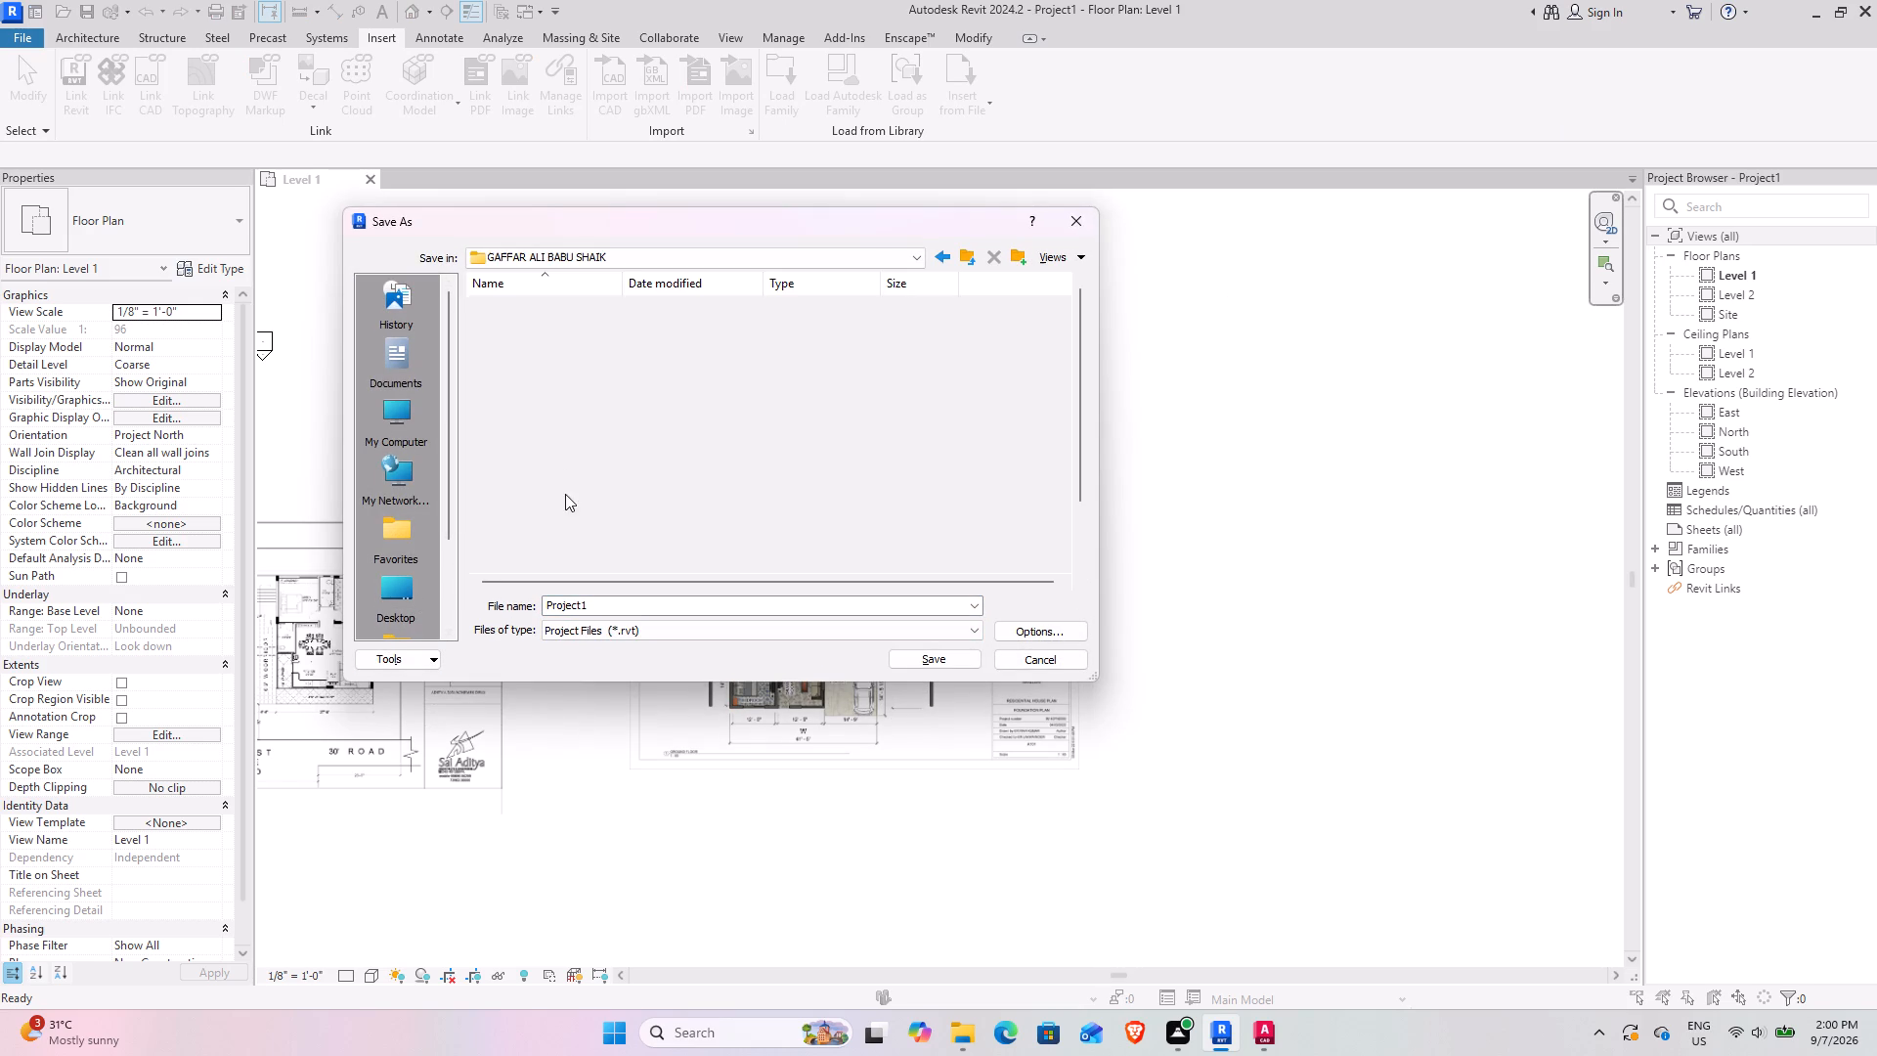
double_click(530, 542)
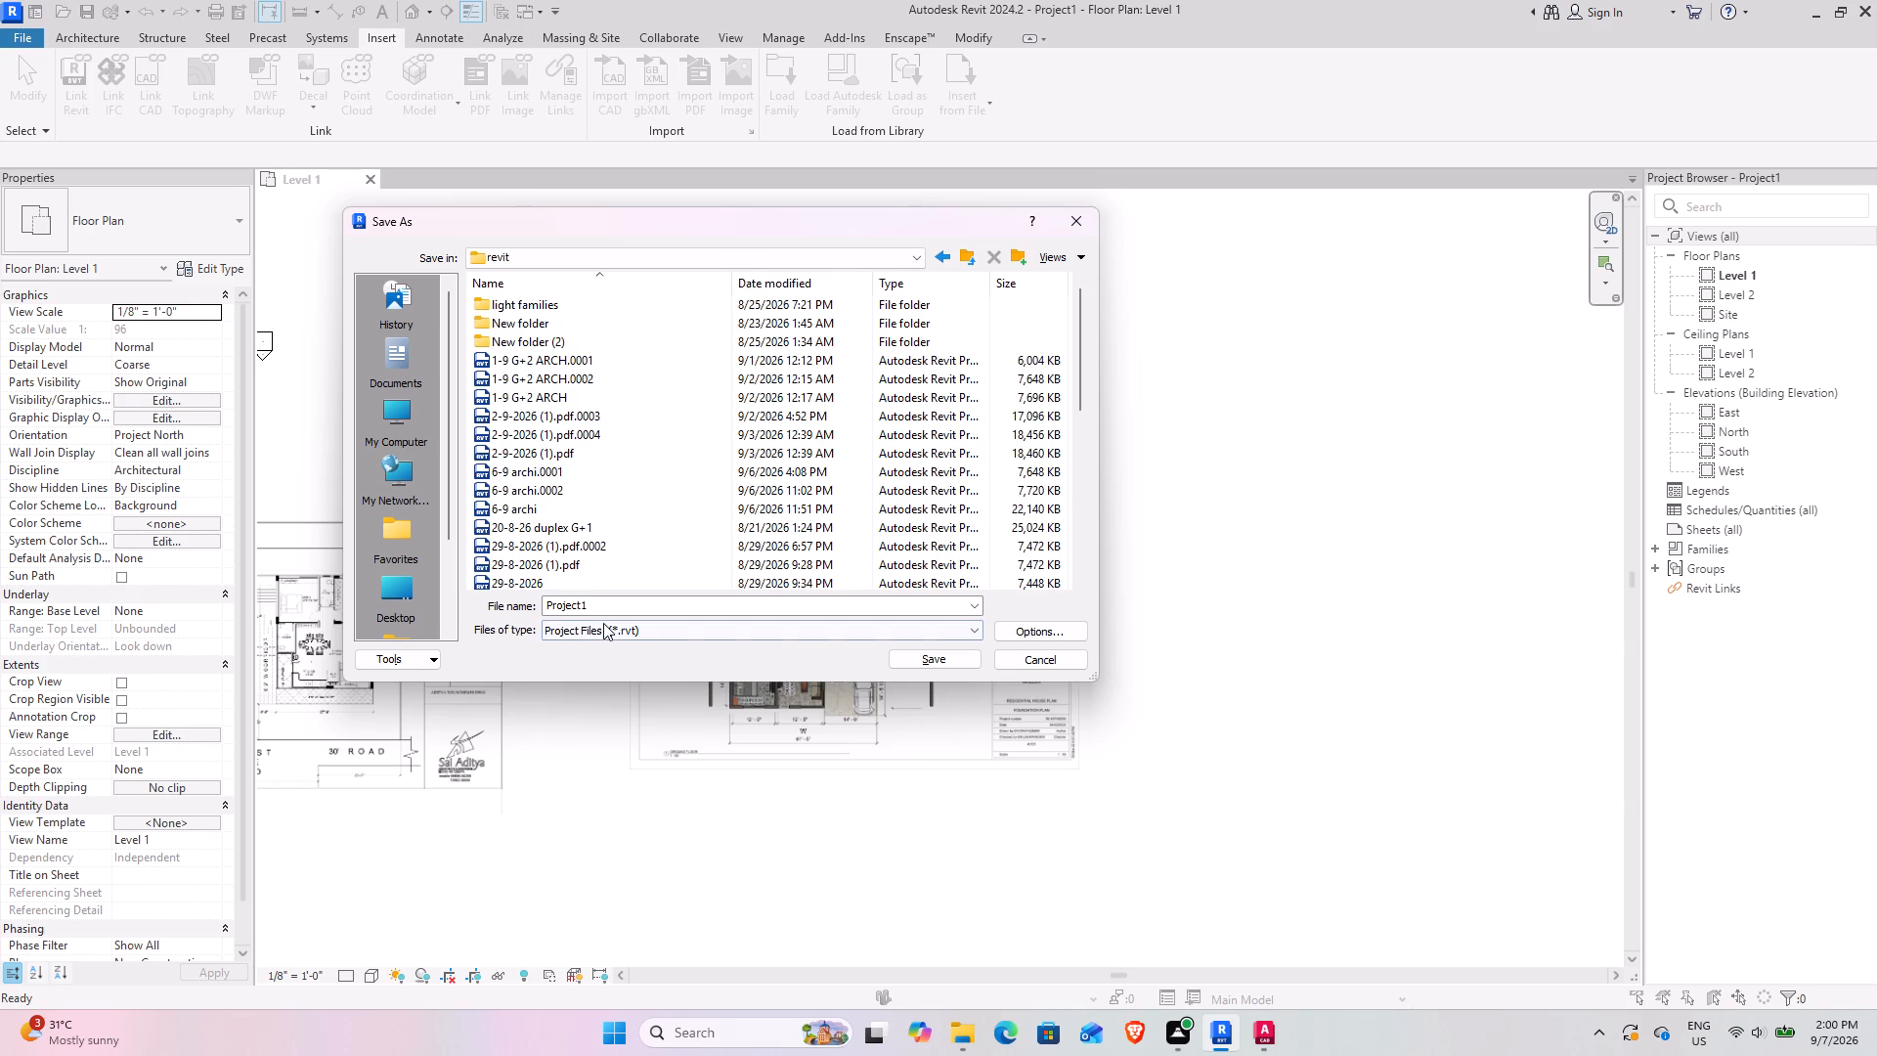
left_click(615, 610)
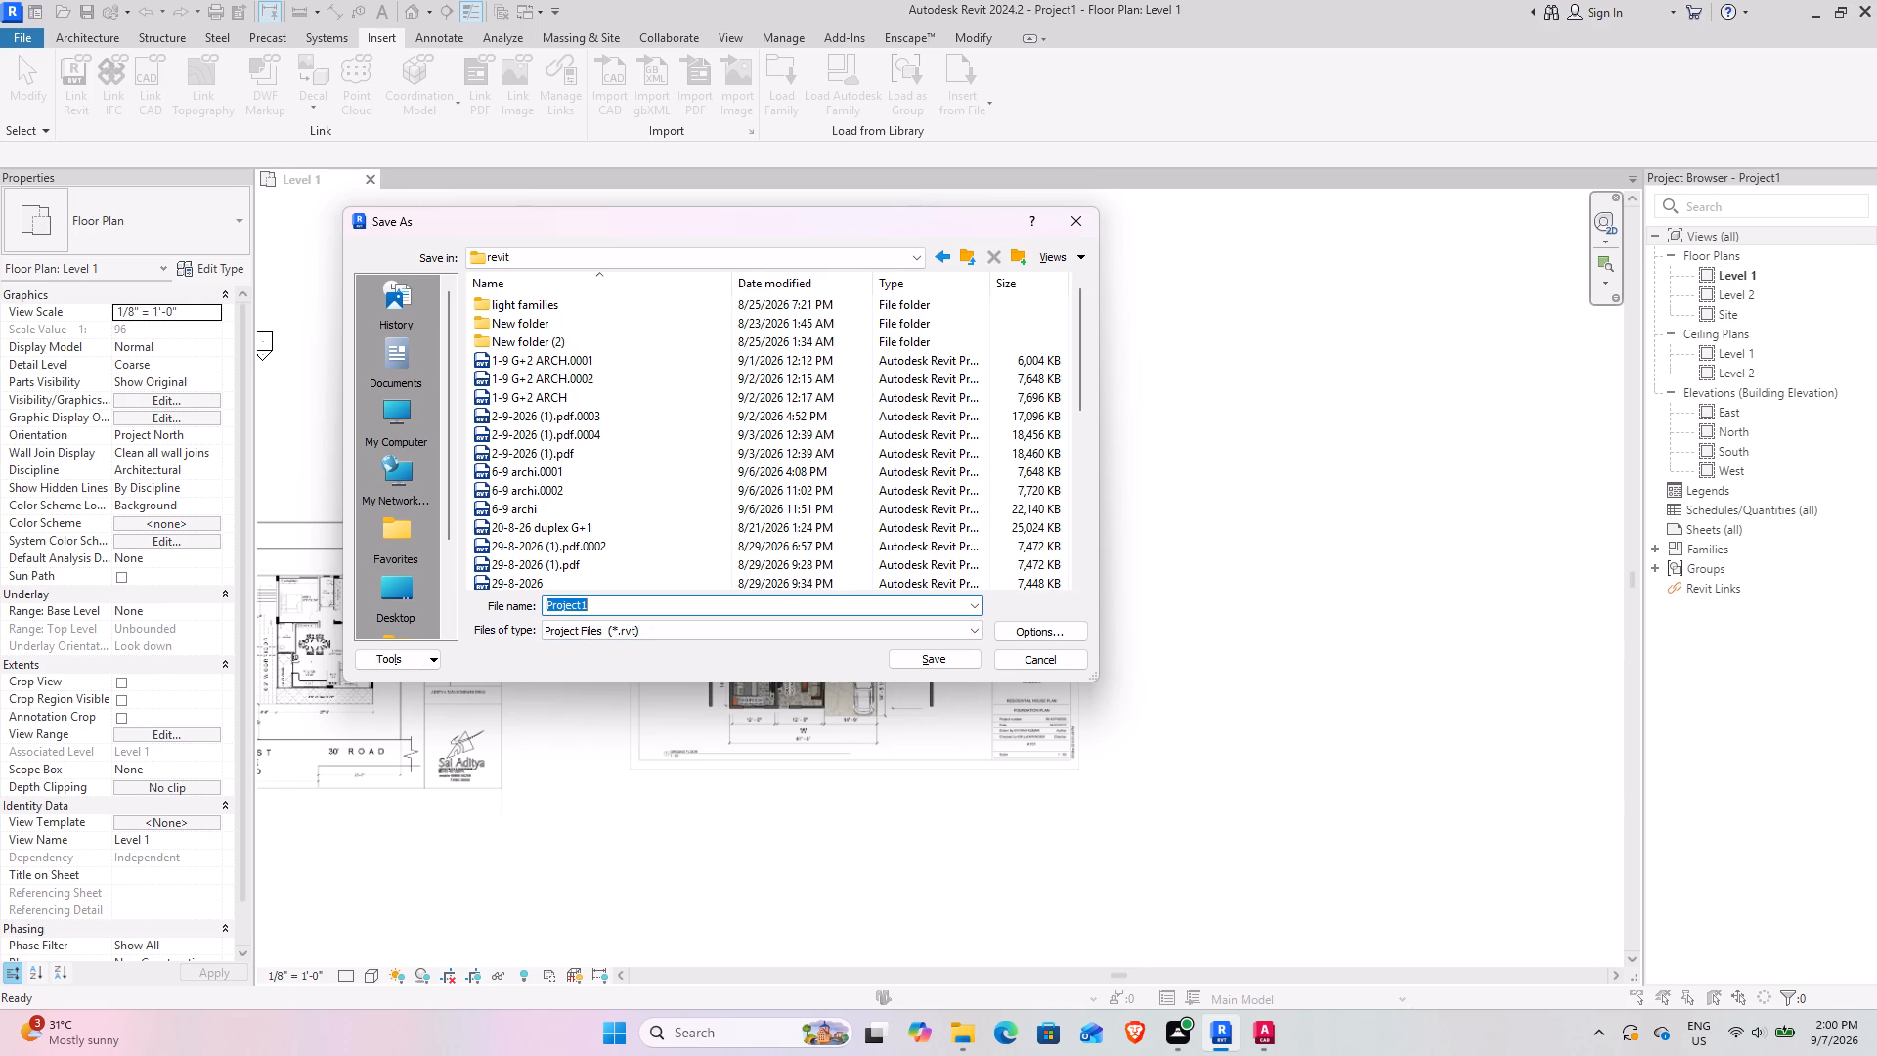
type("7-9")
key("Return")
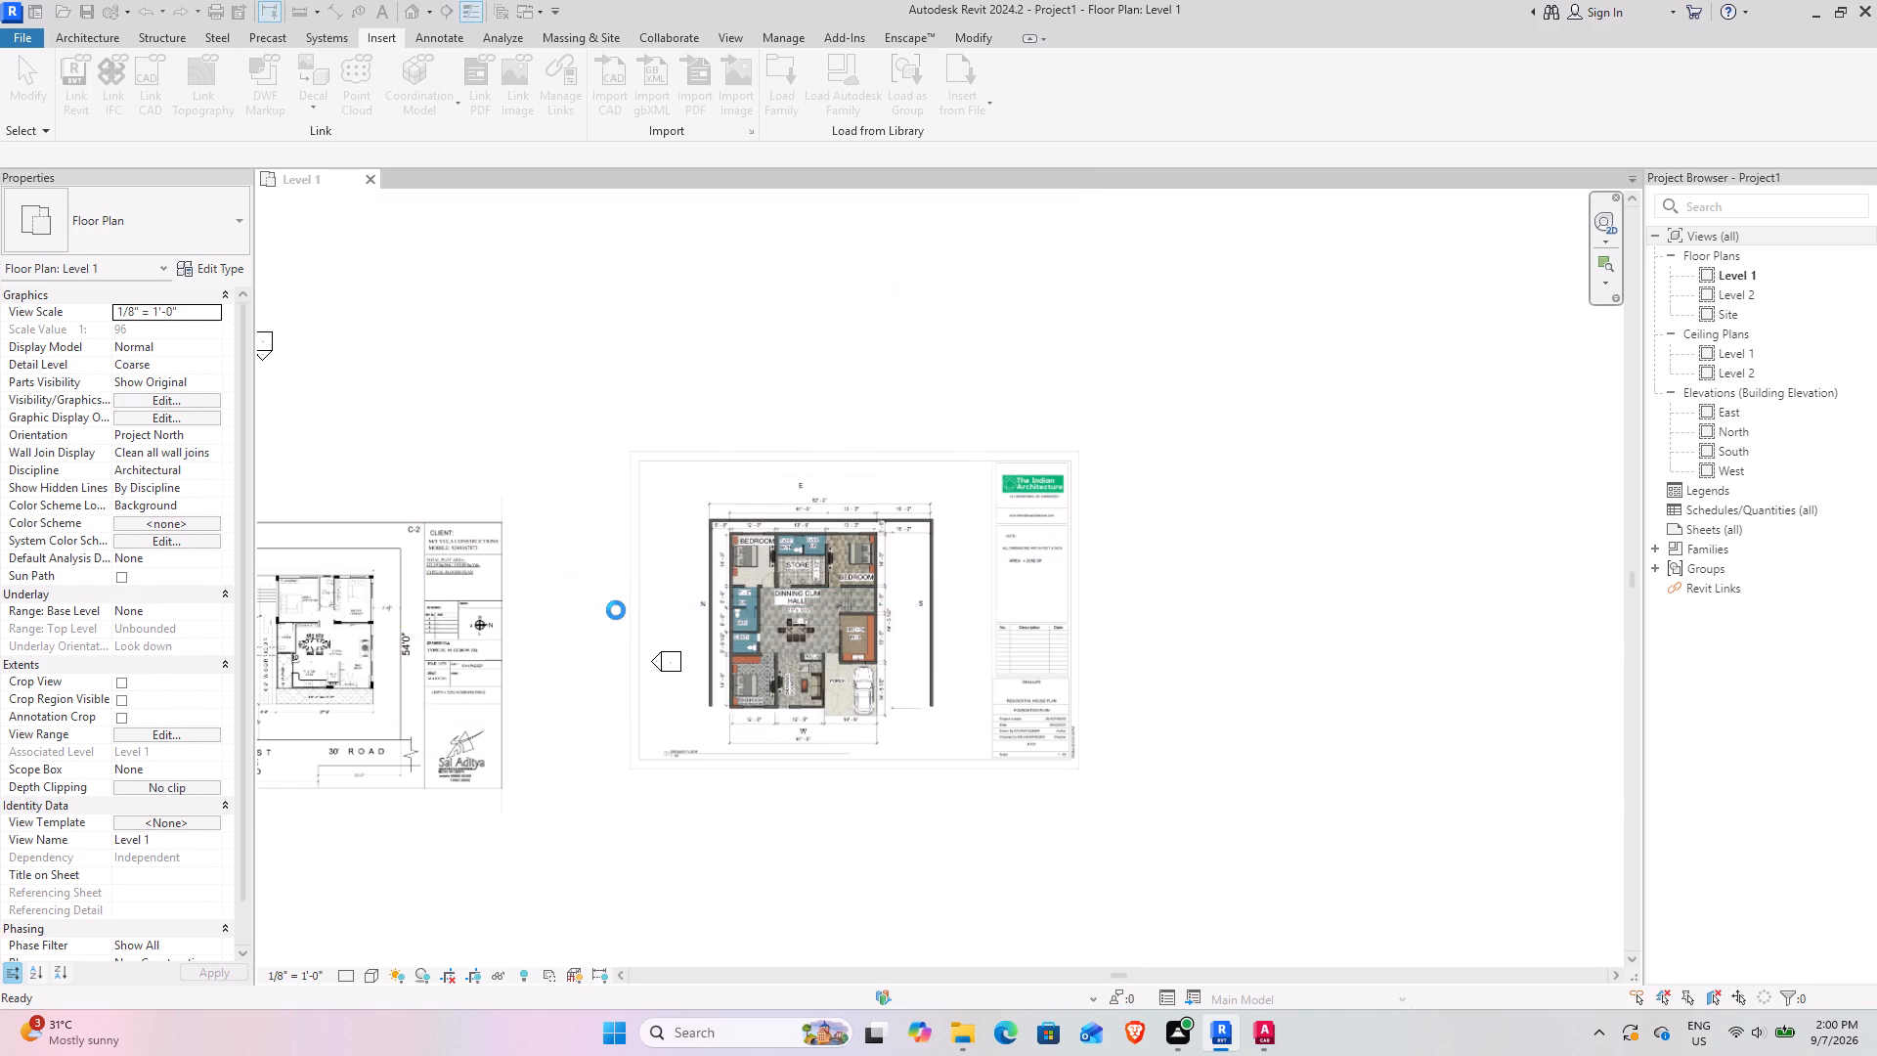
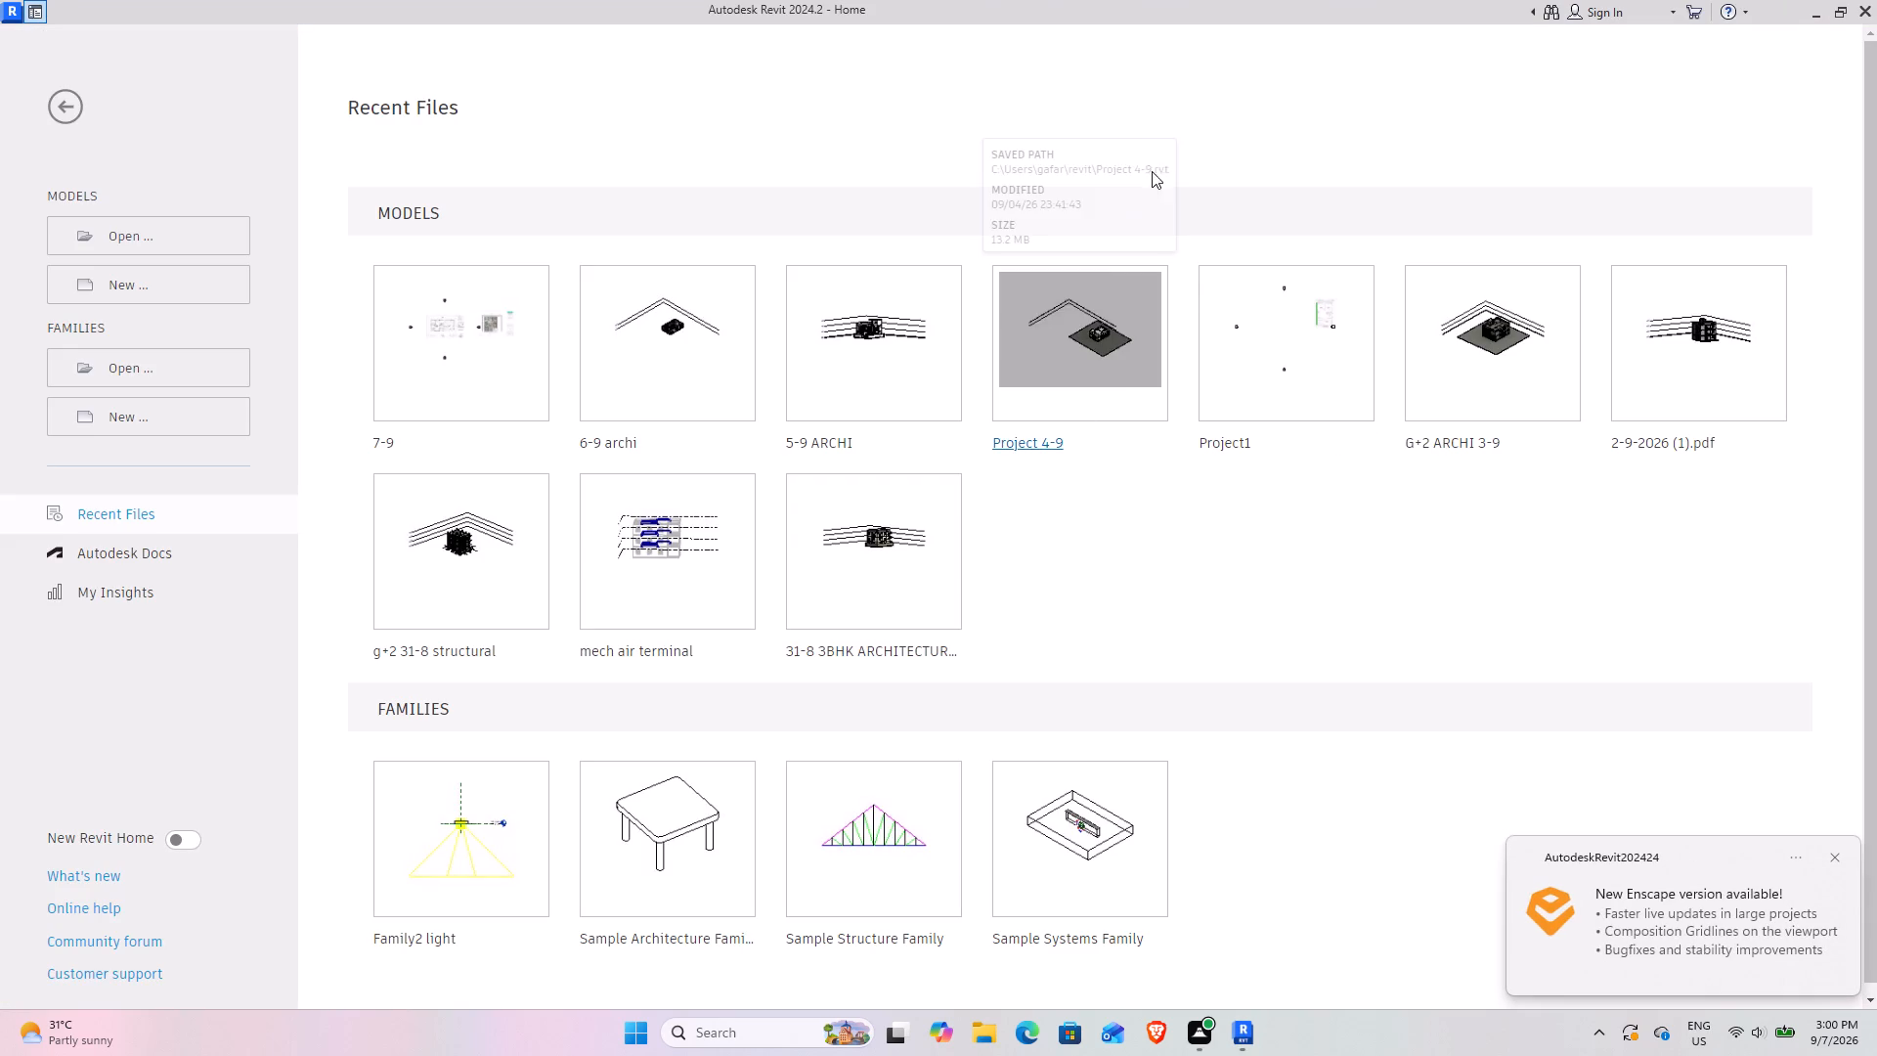
Reopen the 7-9 project from the recent models.
left_click(460, 368)
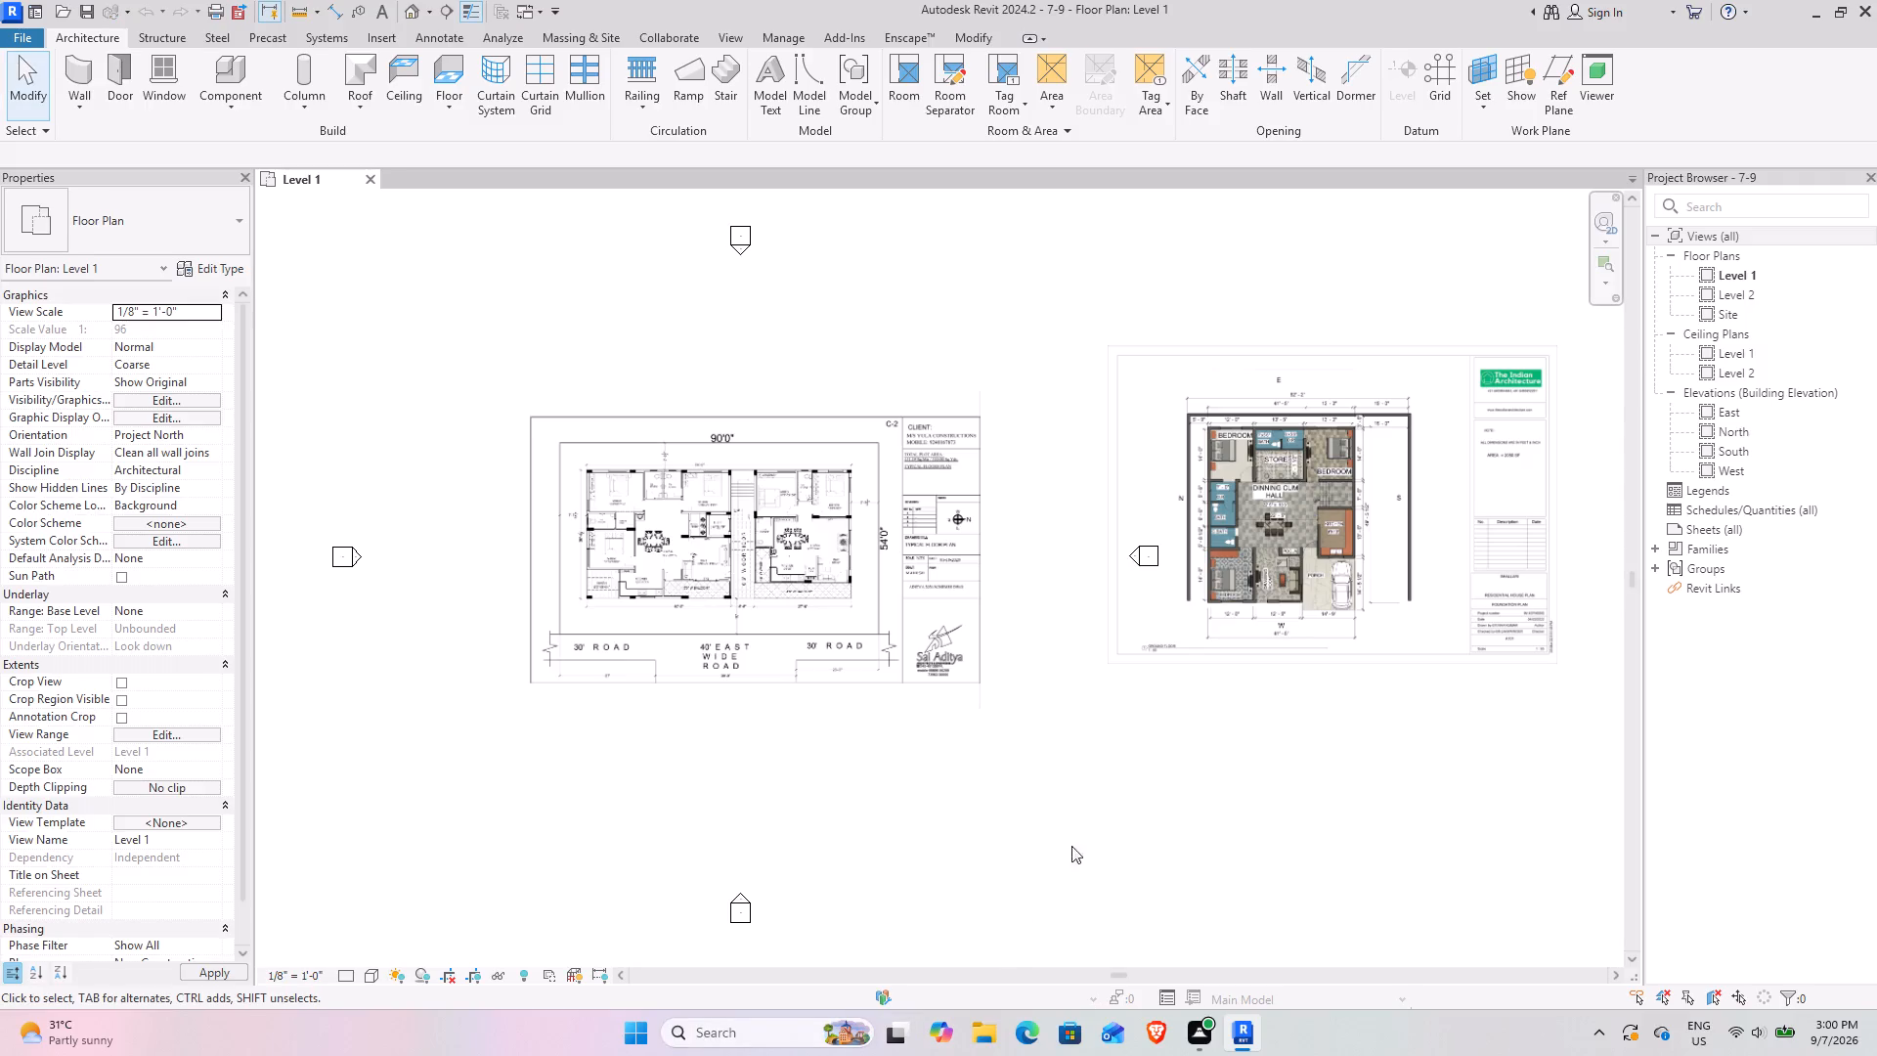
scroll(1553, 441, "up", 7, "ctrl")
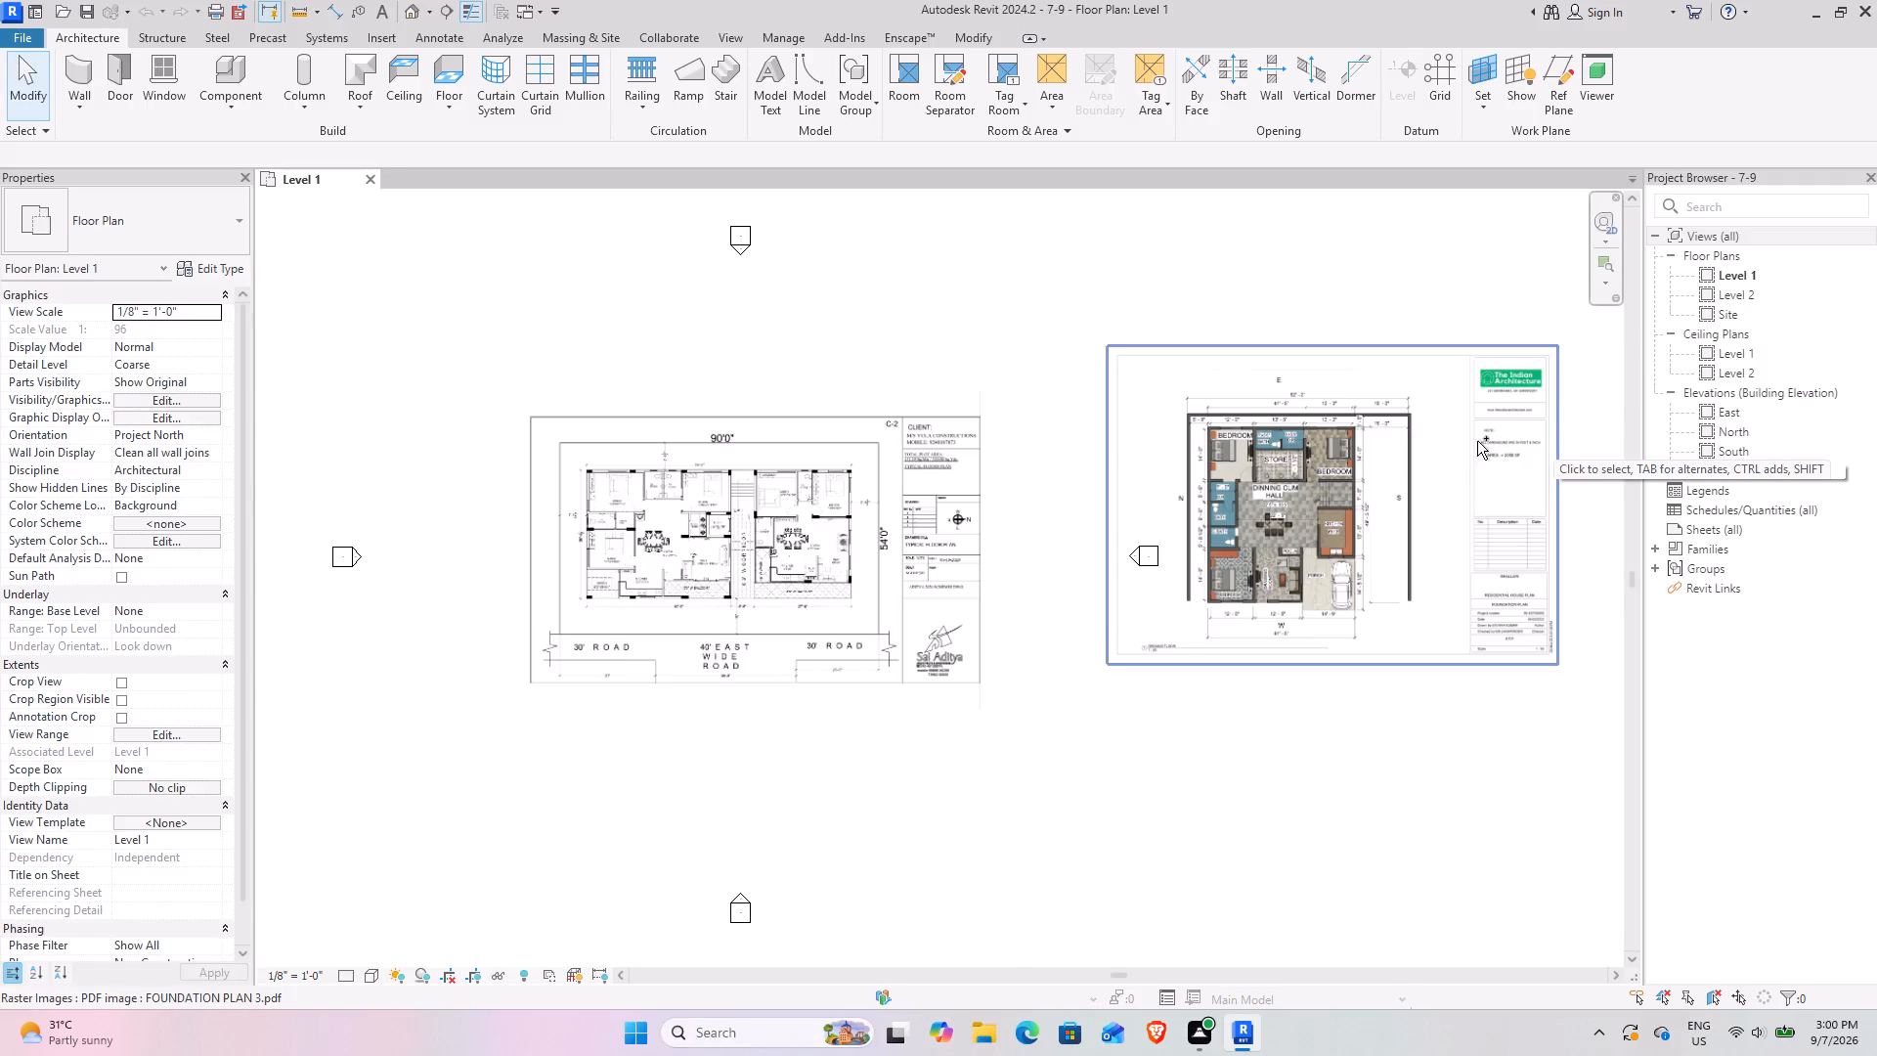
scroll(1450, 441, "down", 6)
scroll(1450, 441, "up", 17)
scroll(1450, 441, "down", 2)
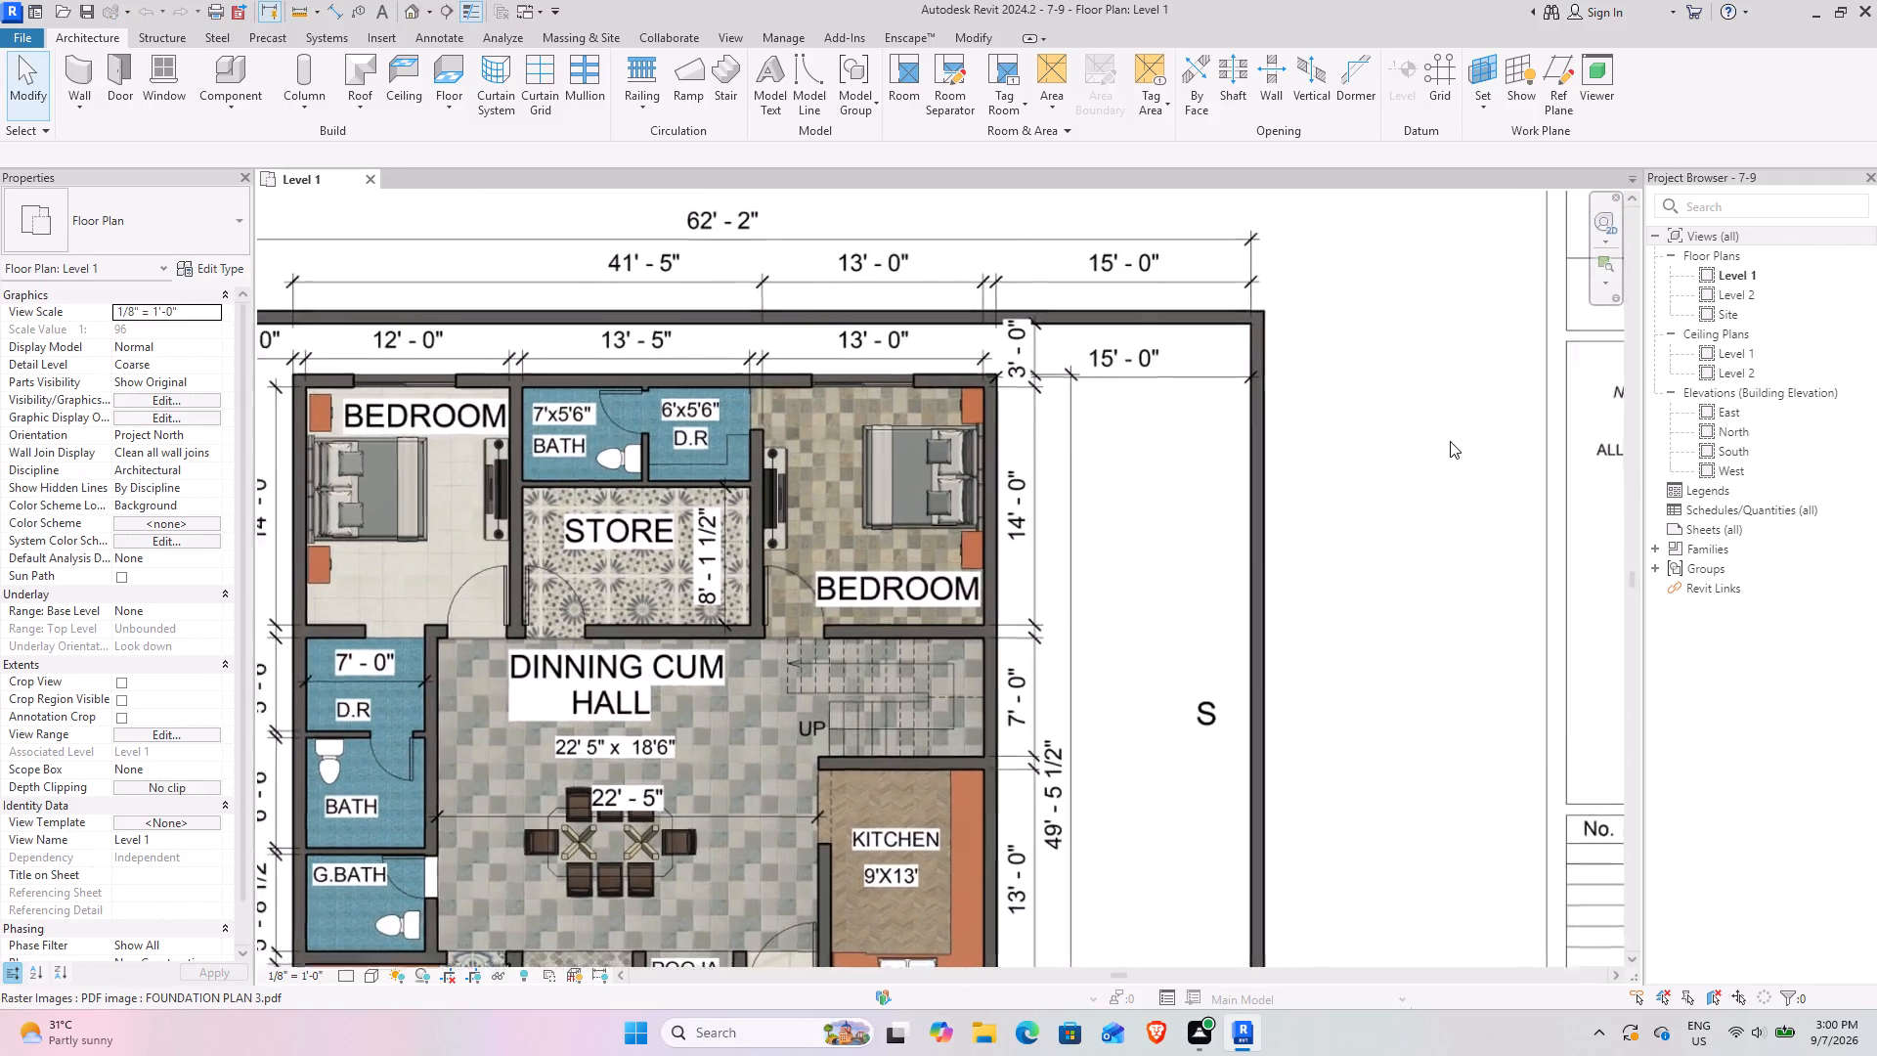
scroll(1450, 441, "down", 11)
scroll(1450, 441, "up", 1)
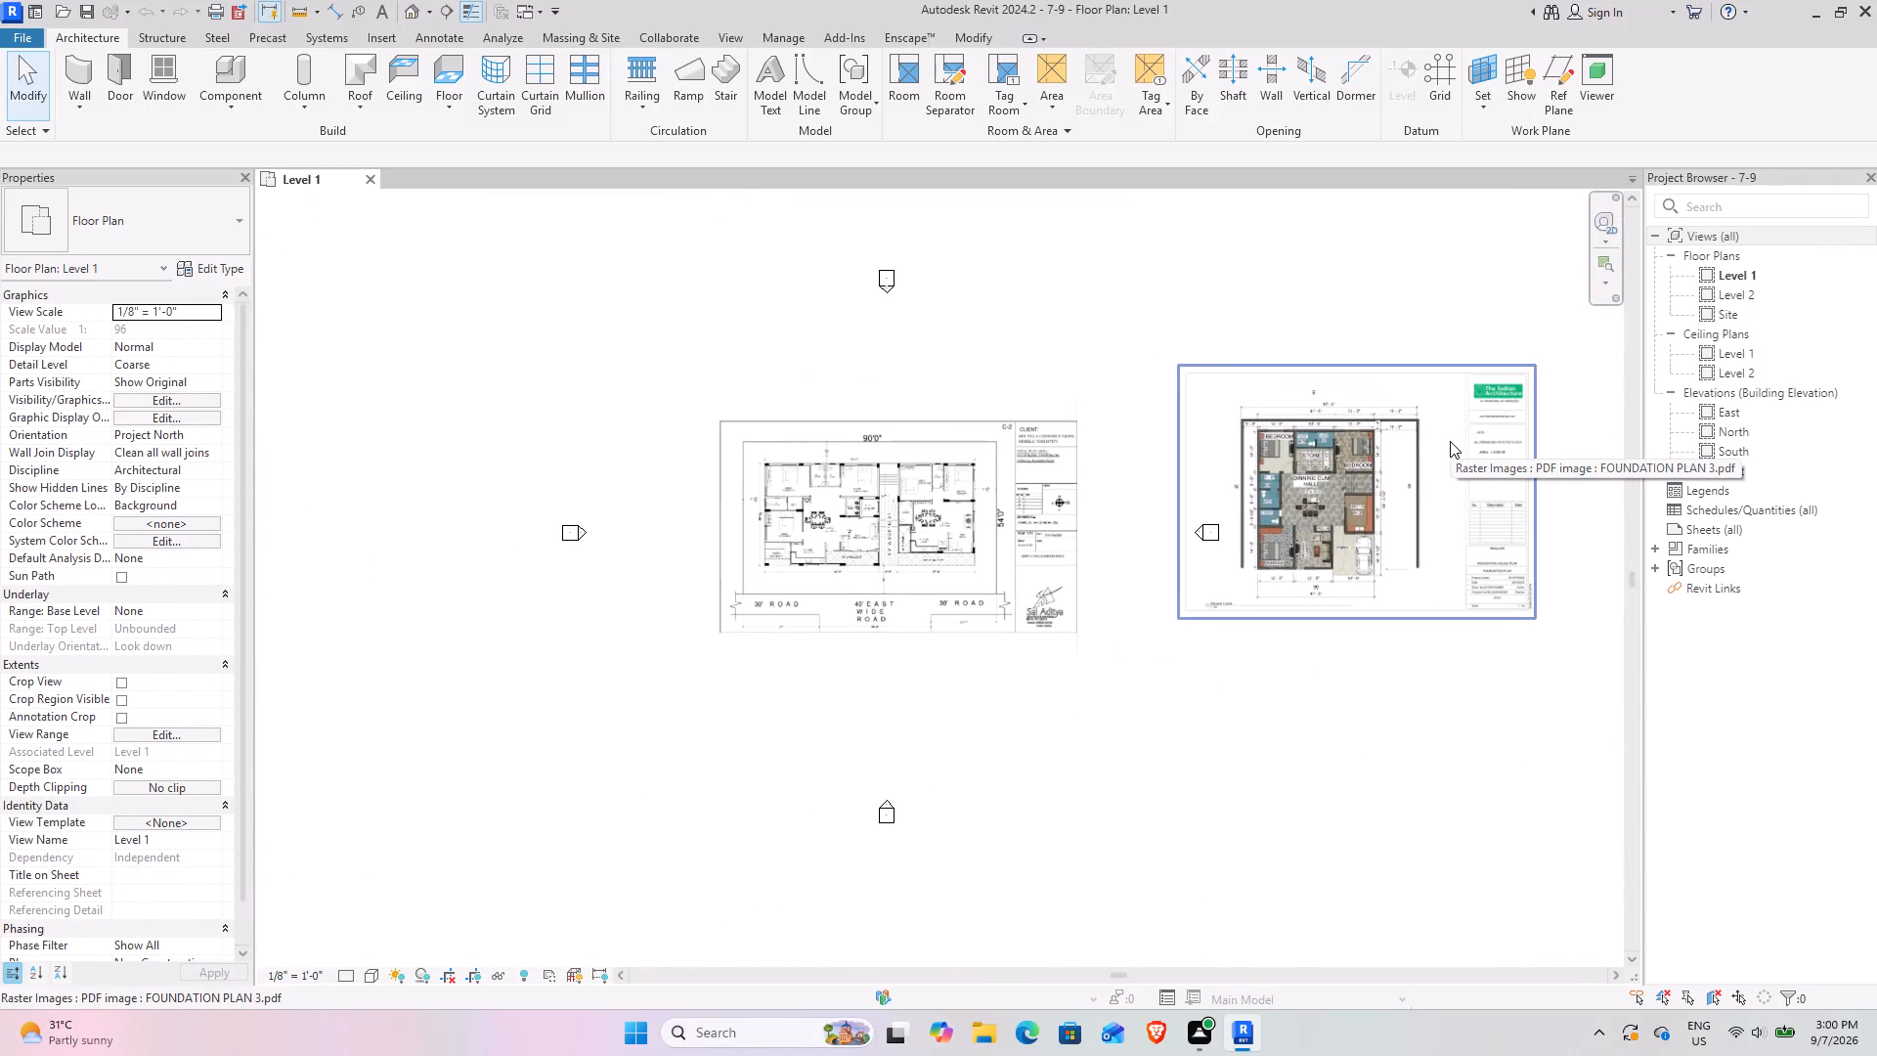
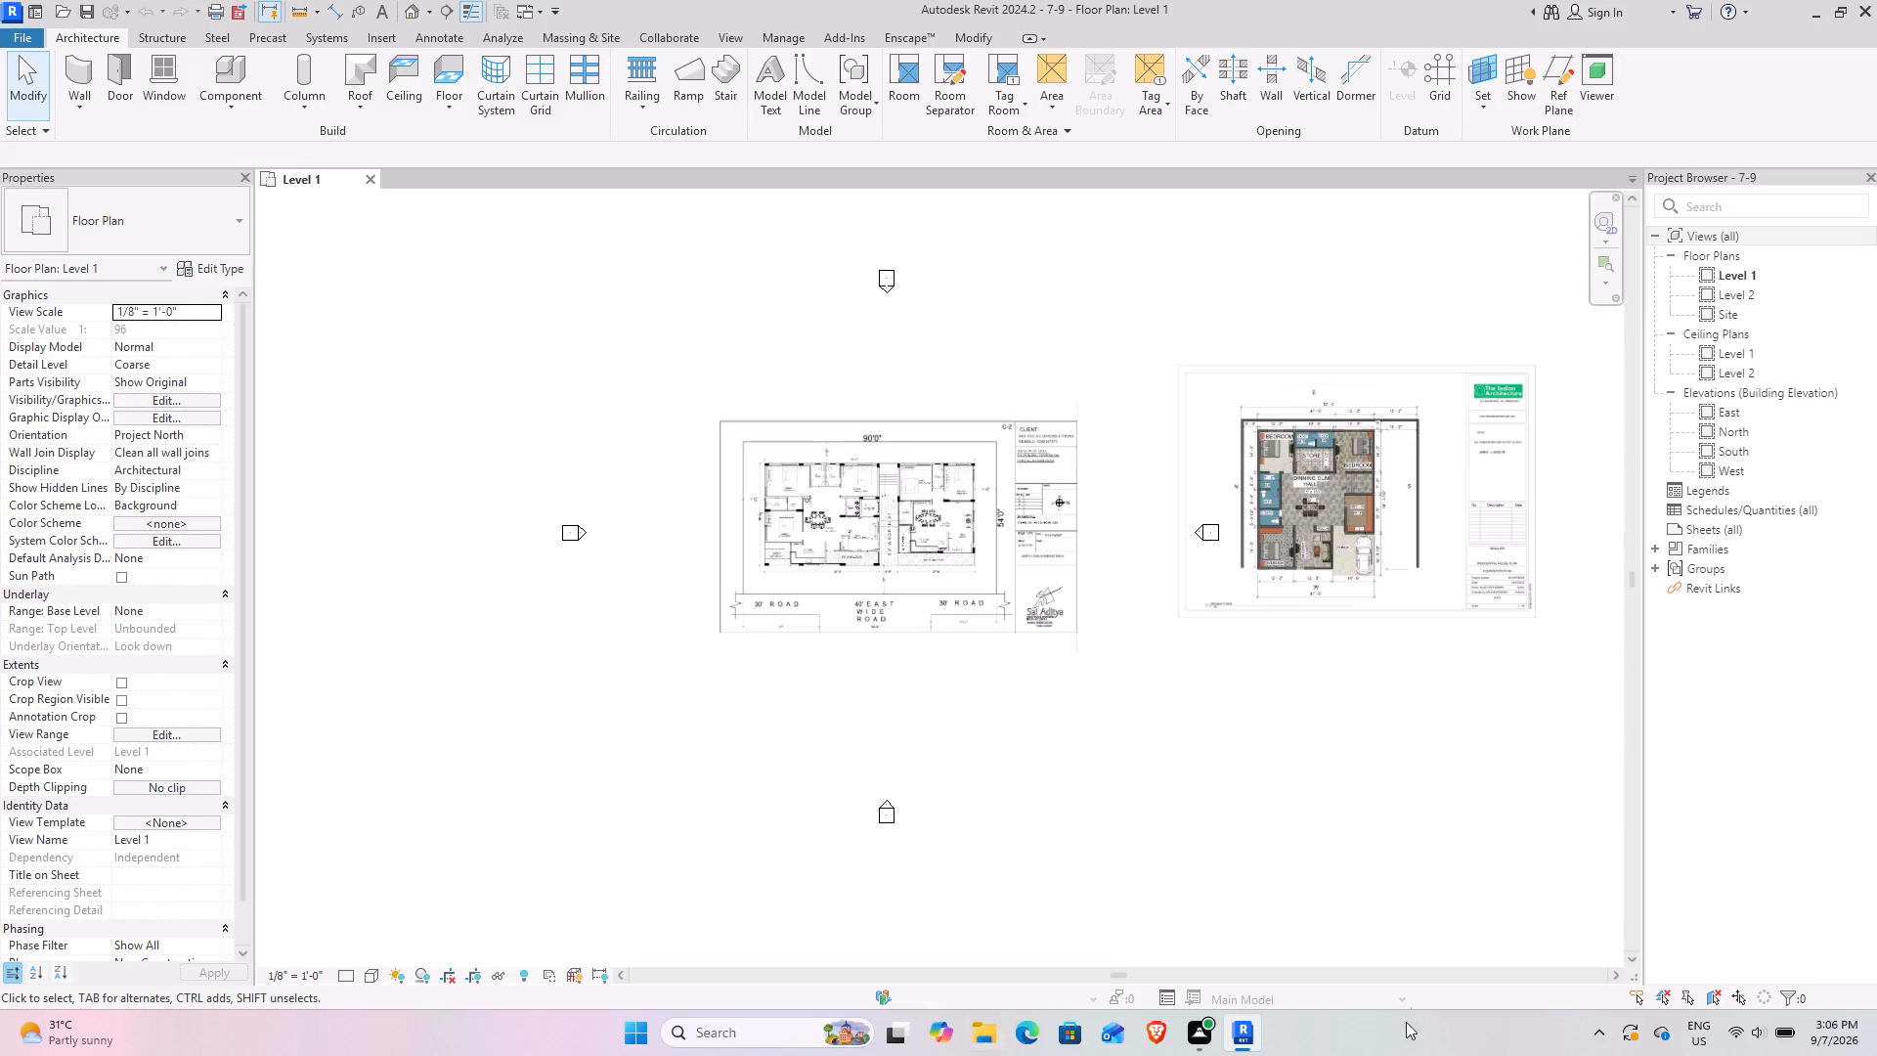
Examine the 7-9 REF typical floor plan in Level 1, including its balconies, road frontage, dimensions and title block.
scroll(1249, 772, "up", 3)
scroll(705, 482, "up", 11)
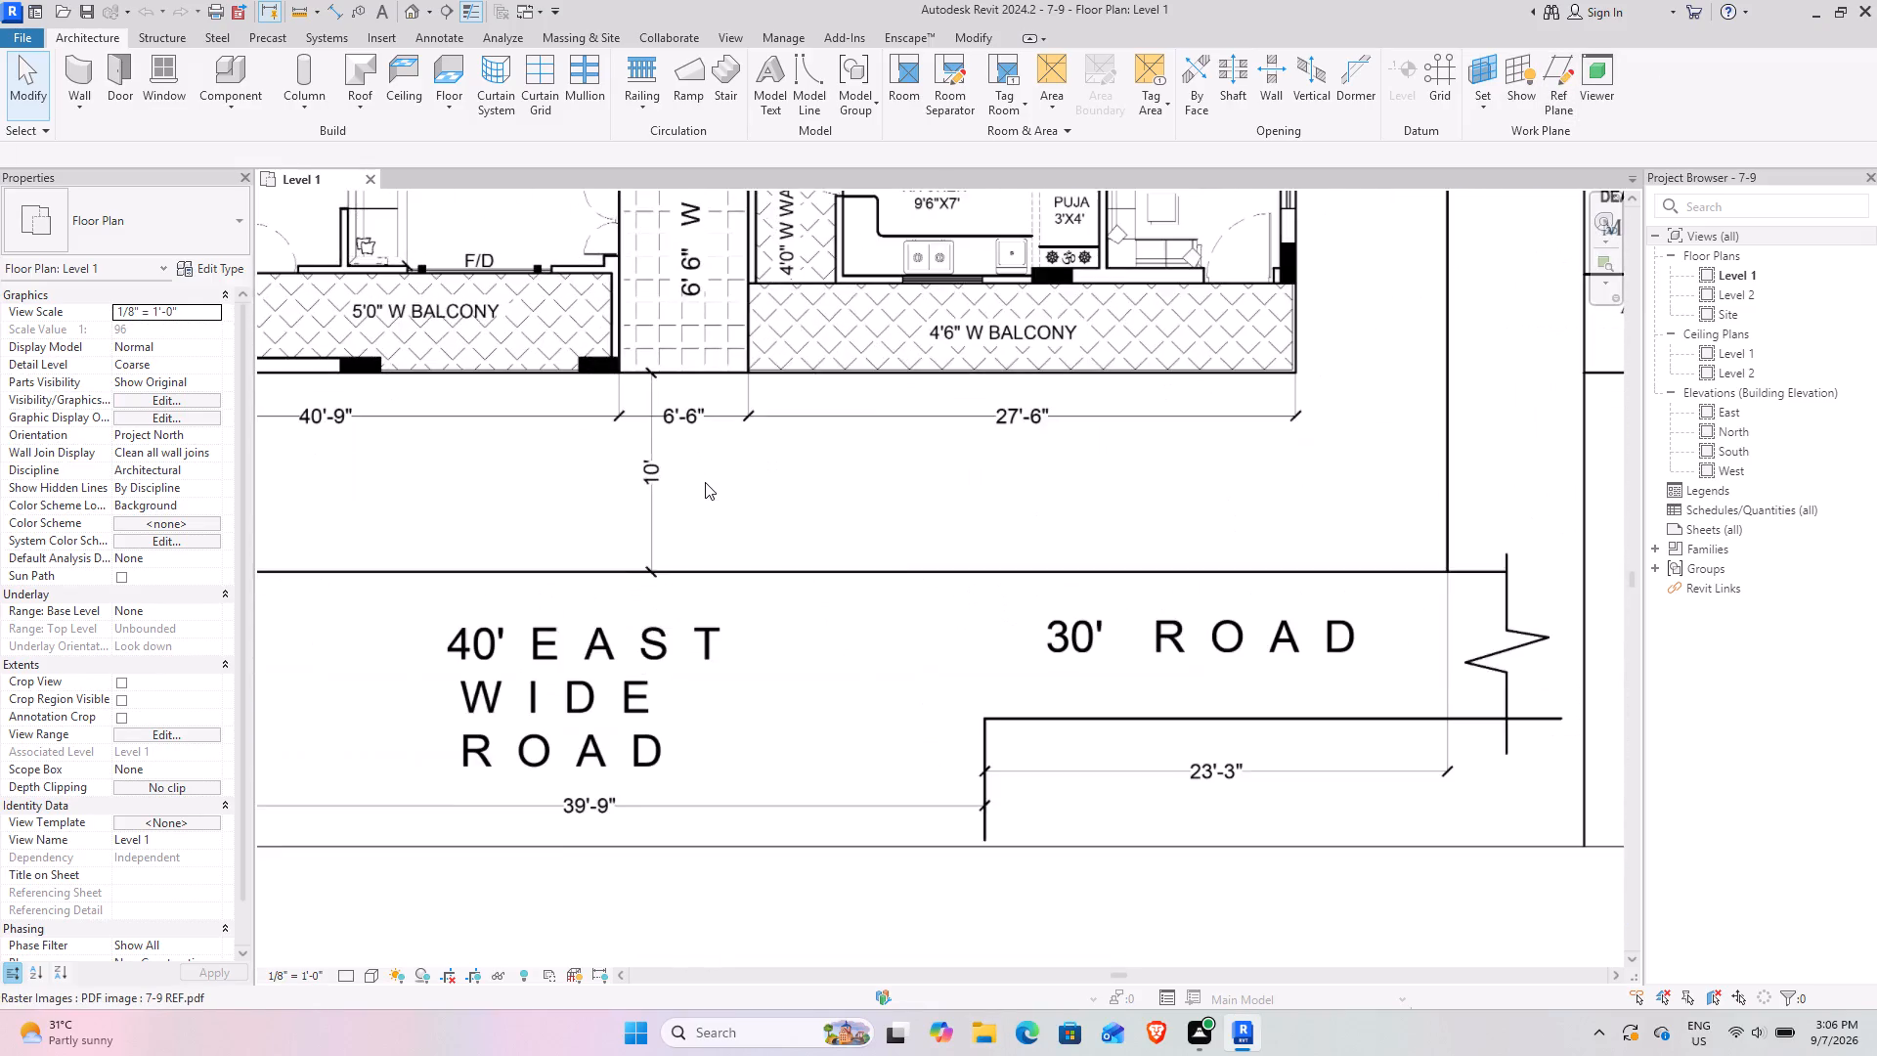
scroll(963, 366, "up", 4)
scroll(971, 361, "down", 4)
left_click(1011, 312)
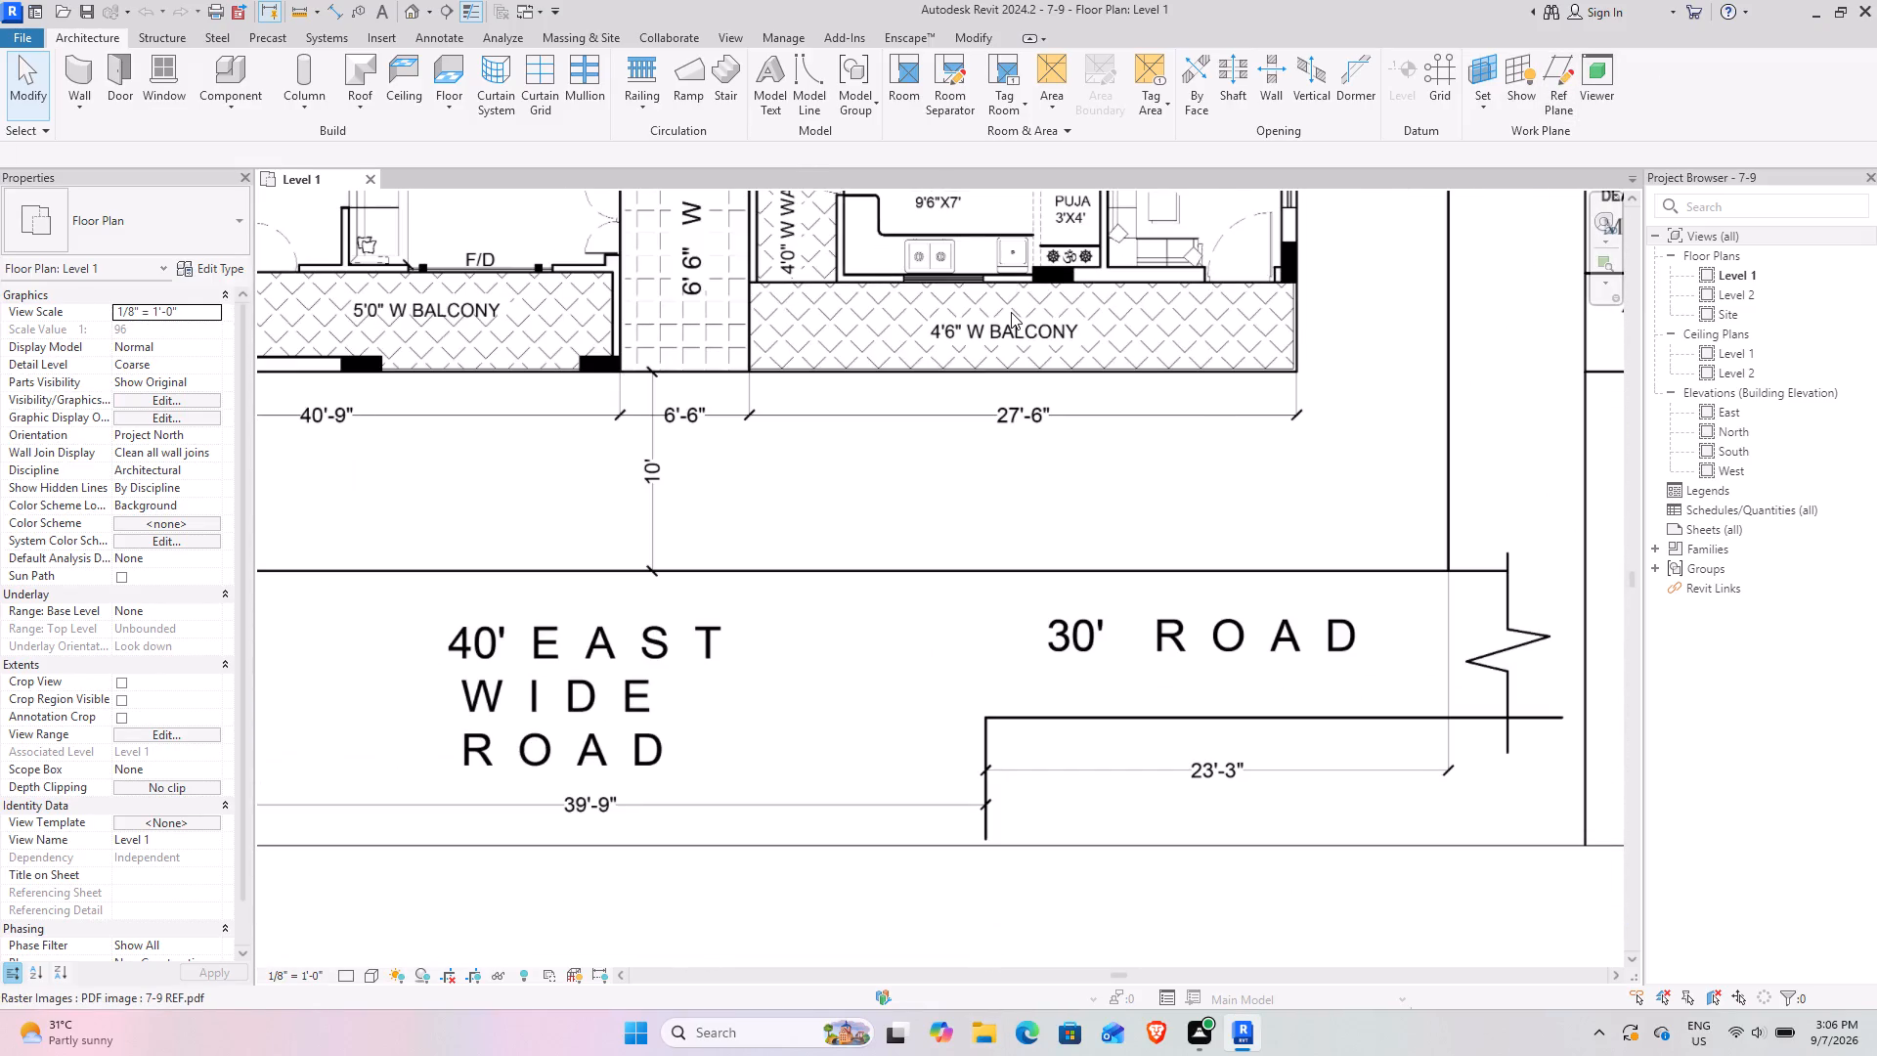
scroll(1011, 312, "down", 4)
scroll(924, 870, "down", 5)
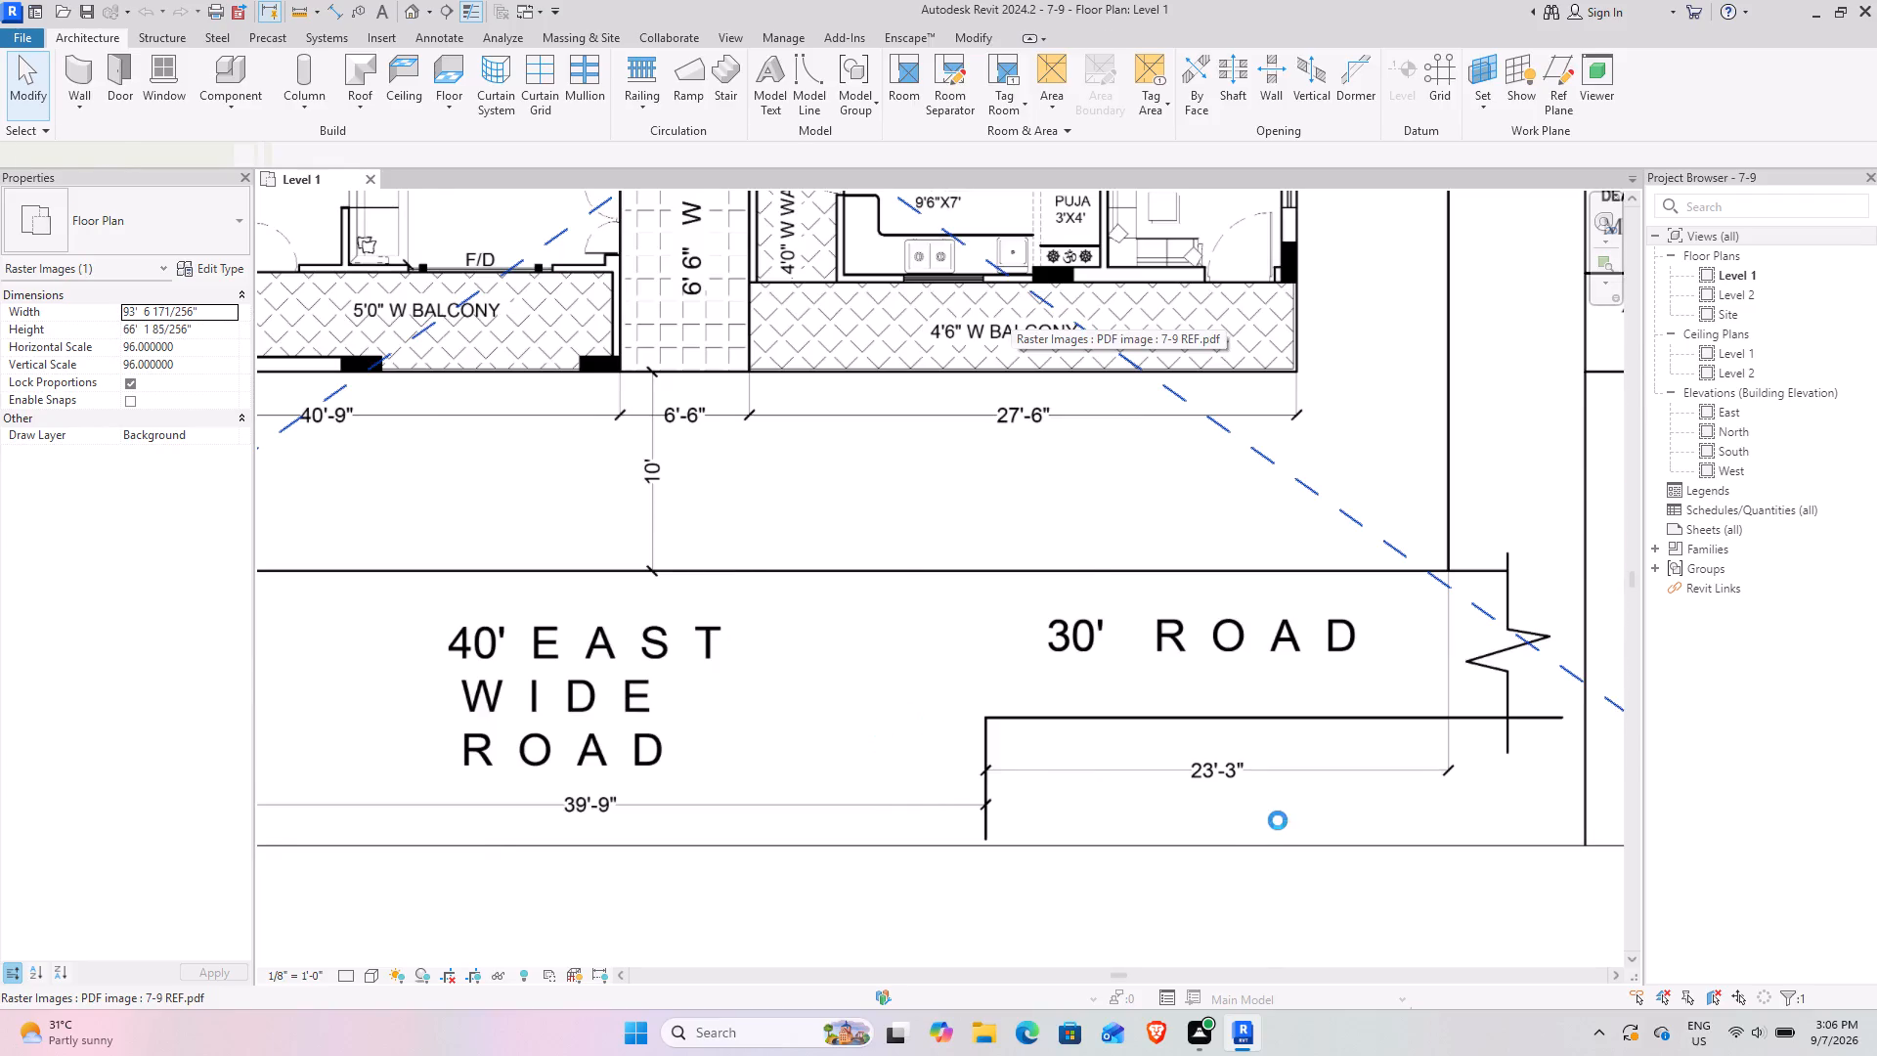
scroll(1244, 724, "down", 2)
scroll(1244, 724, "up", 1)
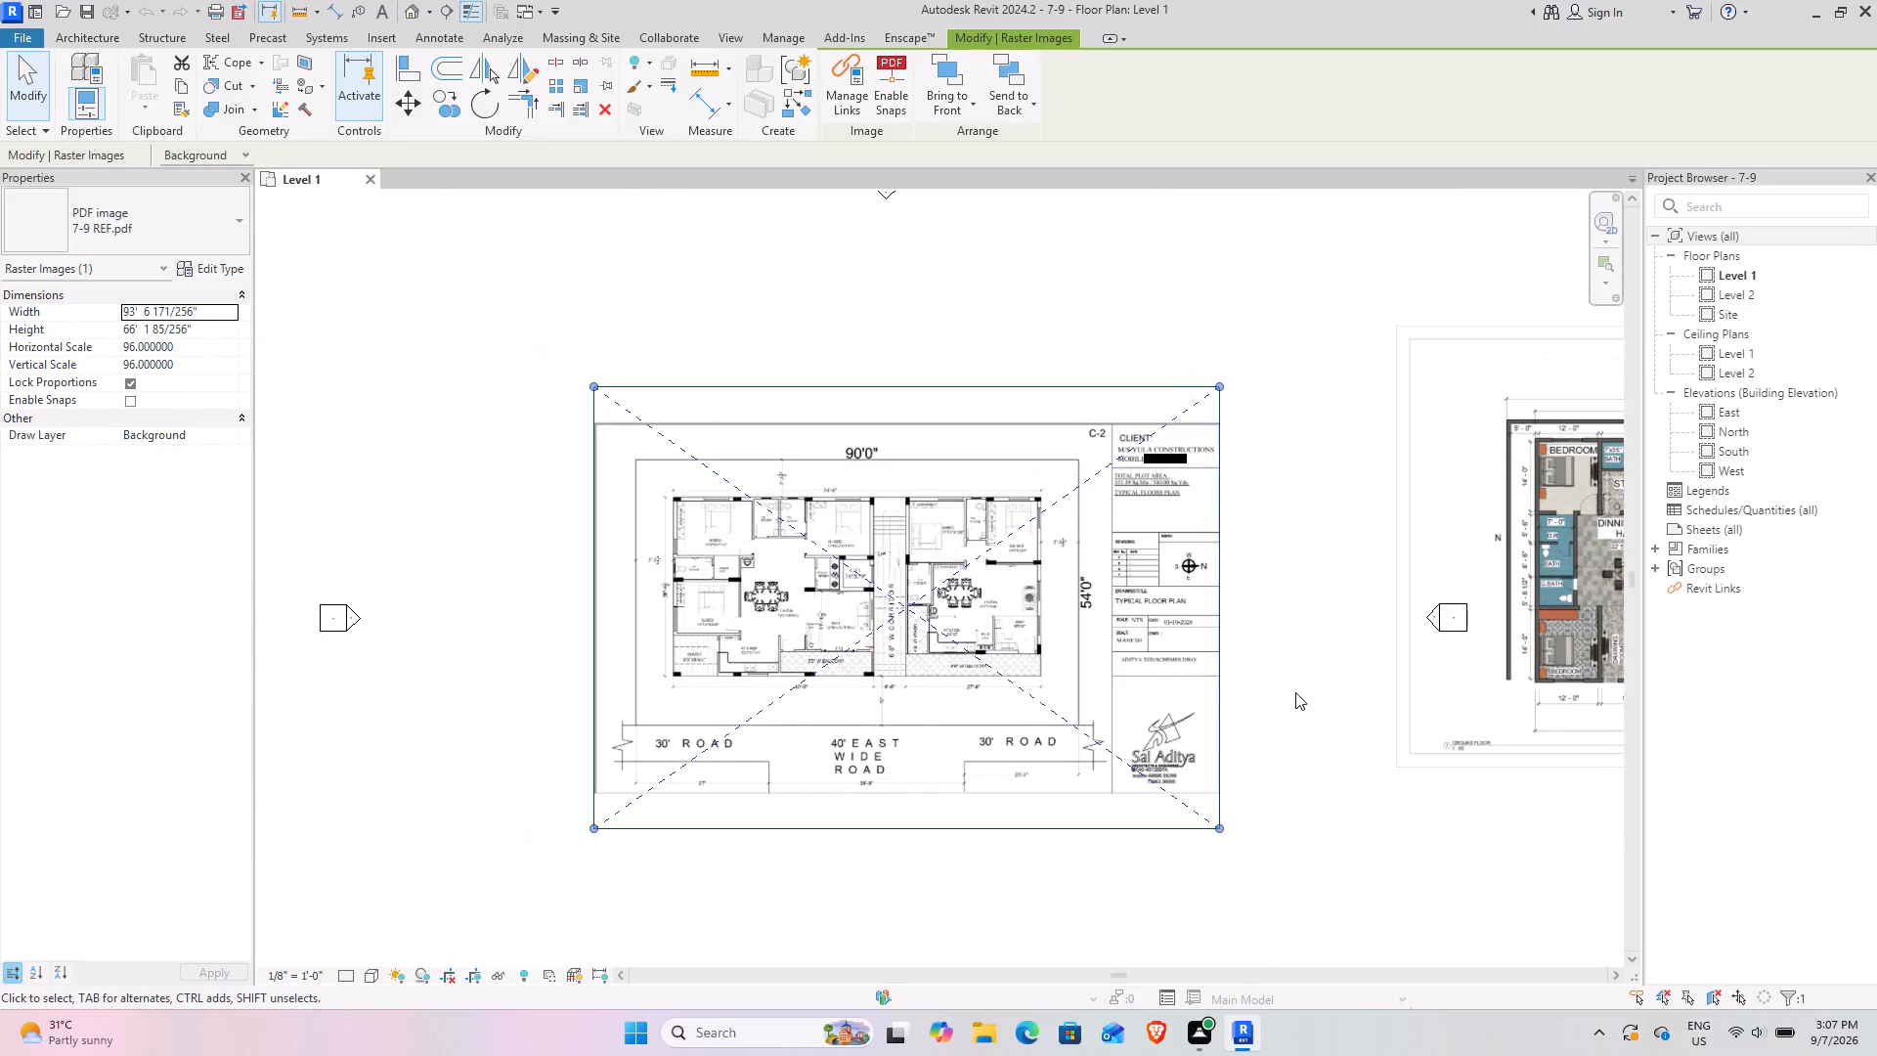
scroll(1288, 690, "up", 5)
scroll(967, 615, "down", 4)
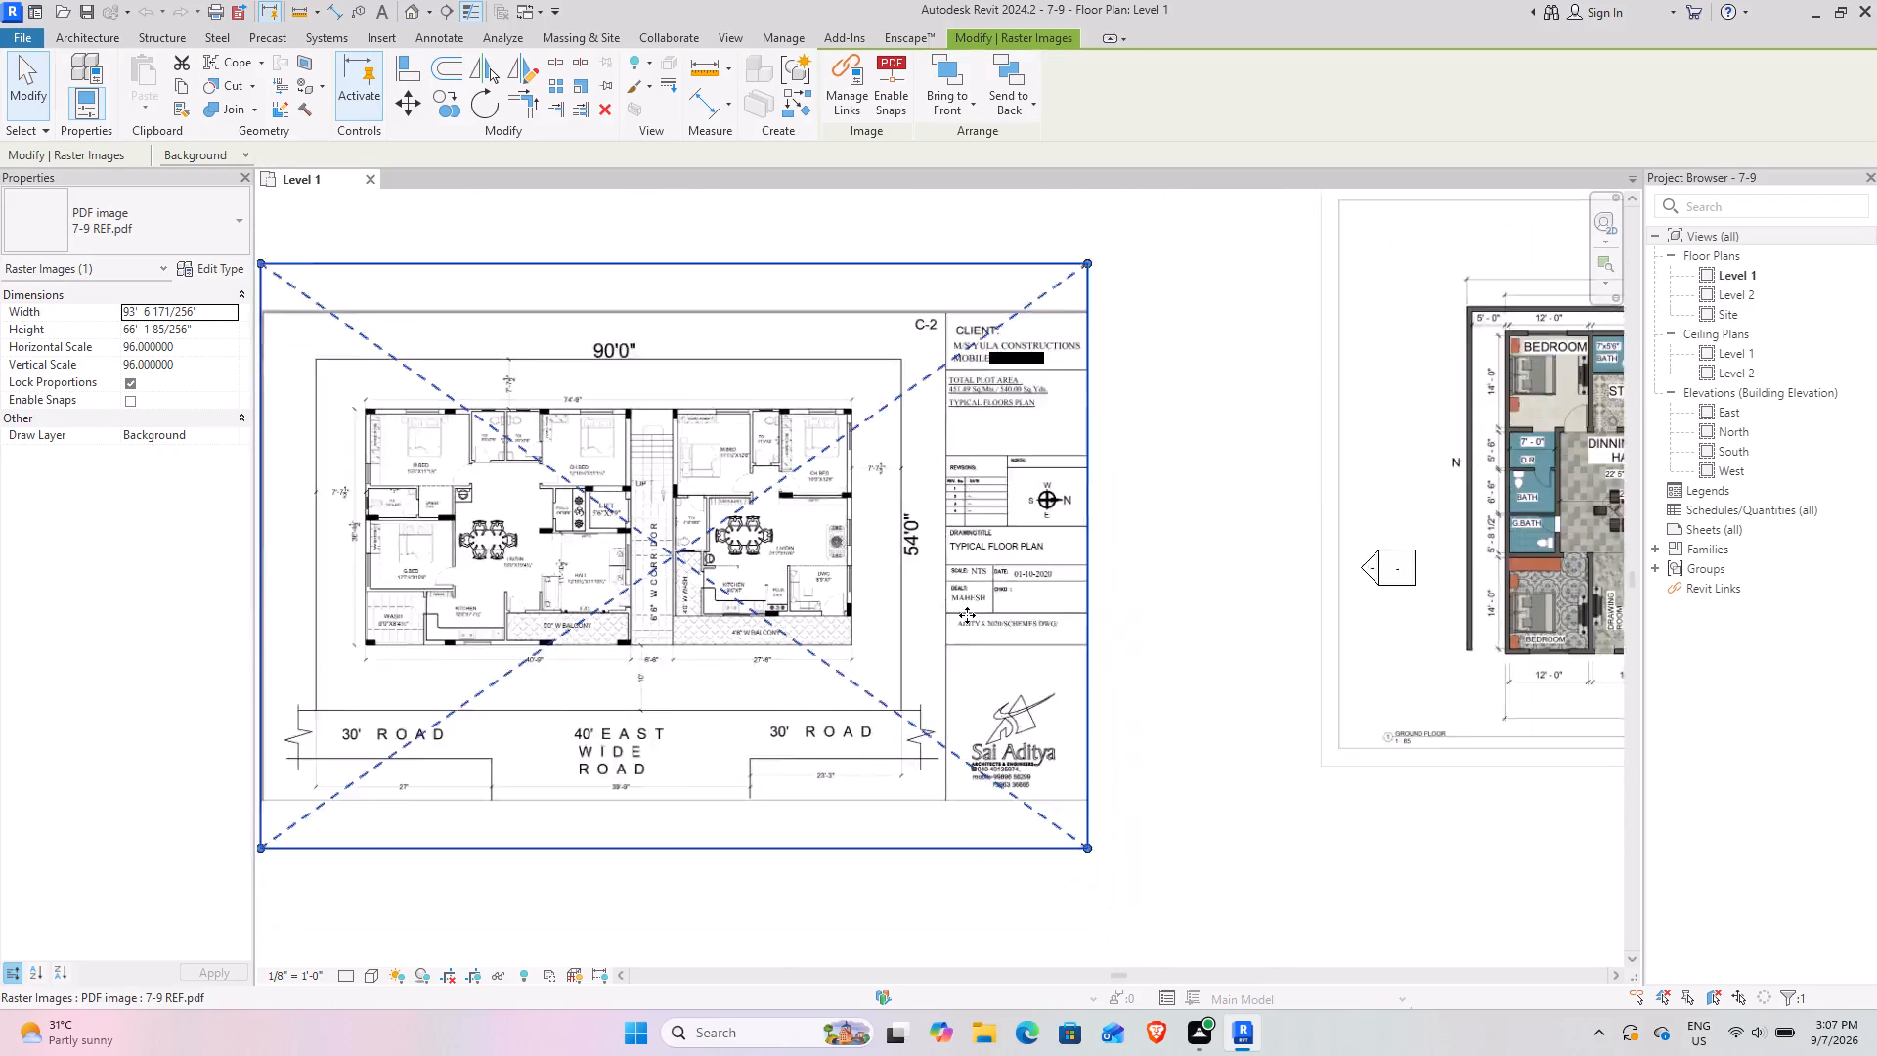
scroll(984, 608, "down", 3)
scroll(1329, 517, "up", 5)
scroll(1292, 766, "down", 3)
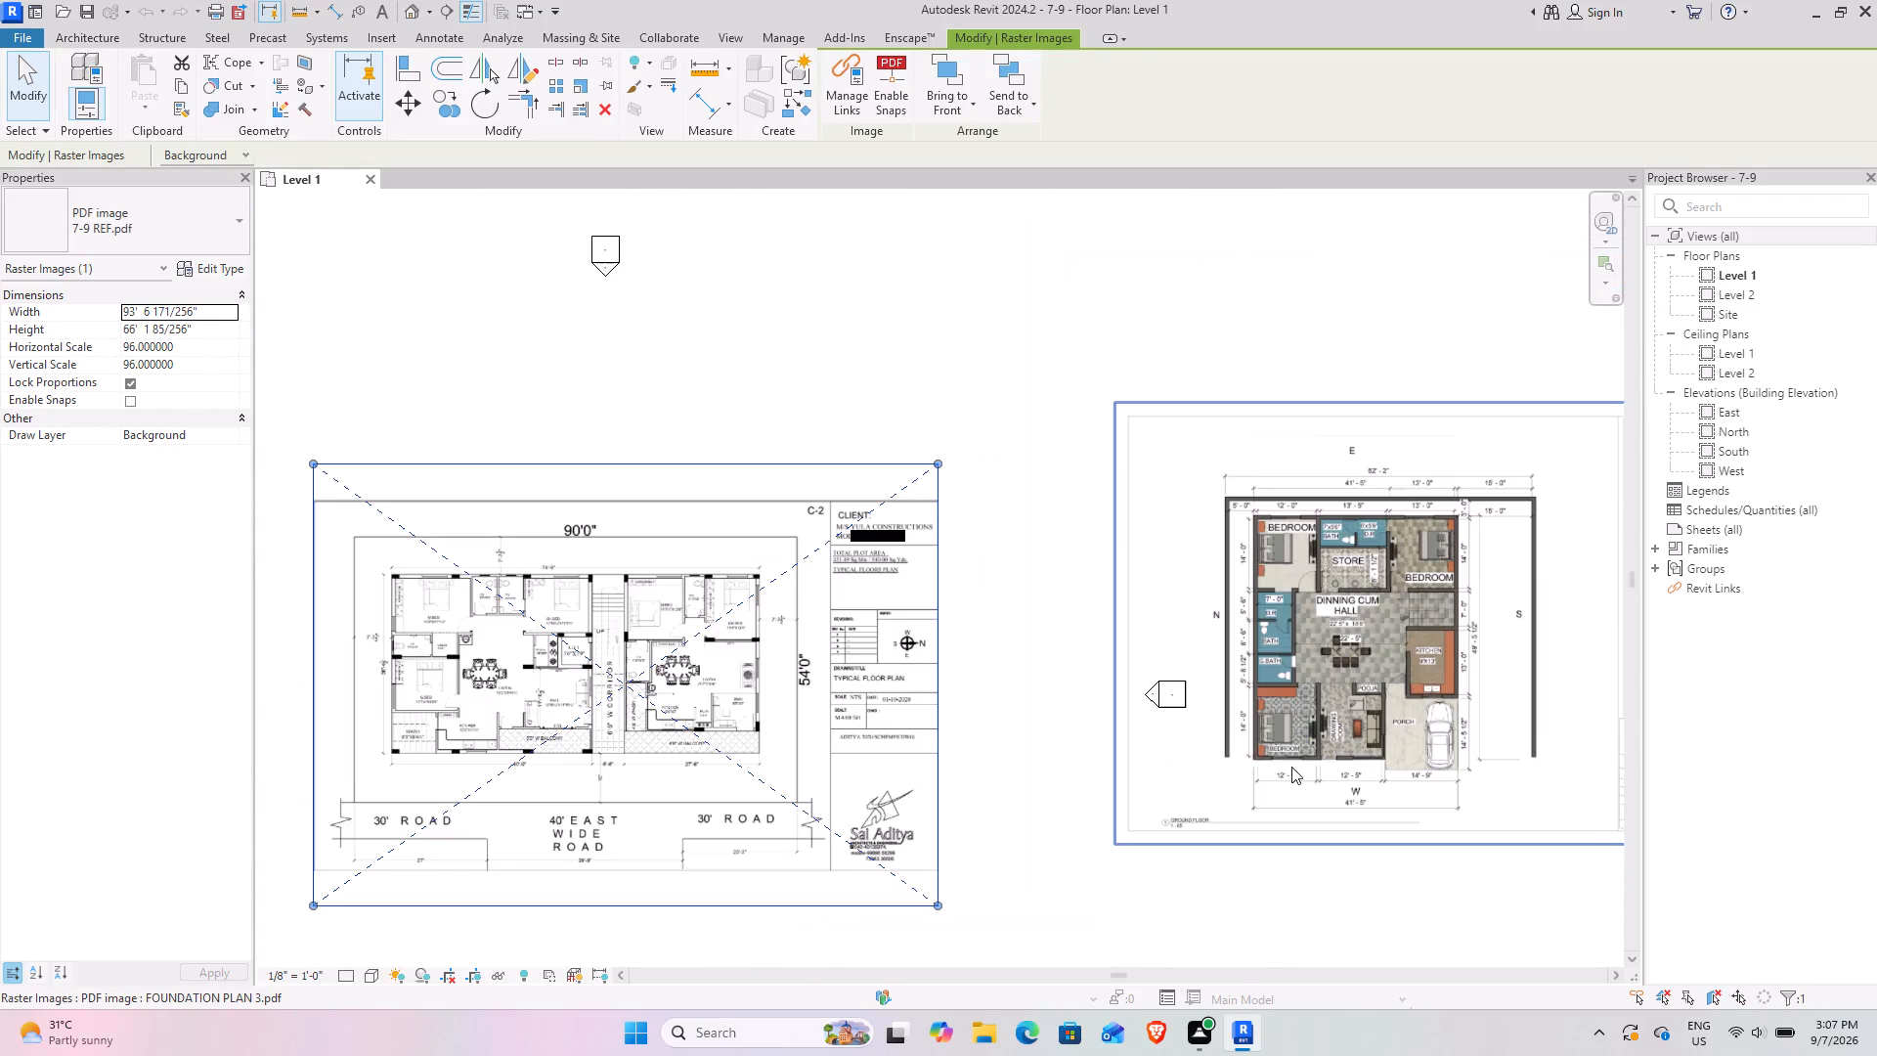
Examine the FOUNDATION PLAN 3 reference sheet's ground floor layout, including its room names, bath area and dimensions.
scroll(1291, 767, "down", 1)
middle_click_drag(1290, 810, 1133, 766)
scroll(1290, 910, "down", 1)
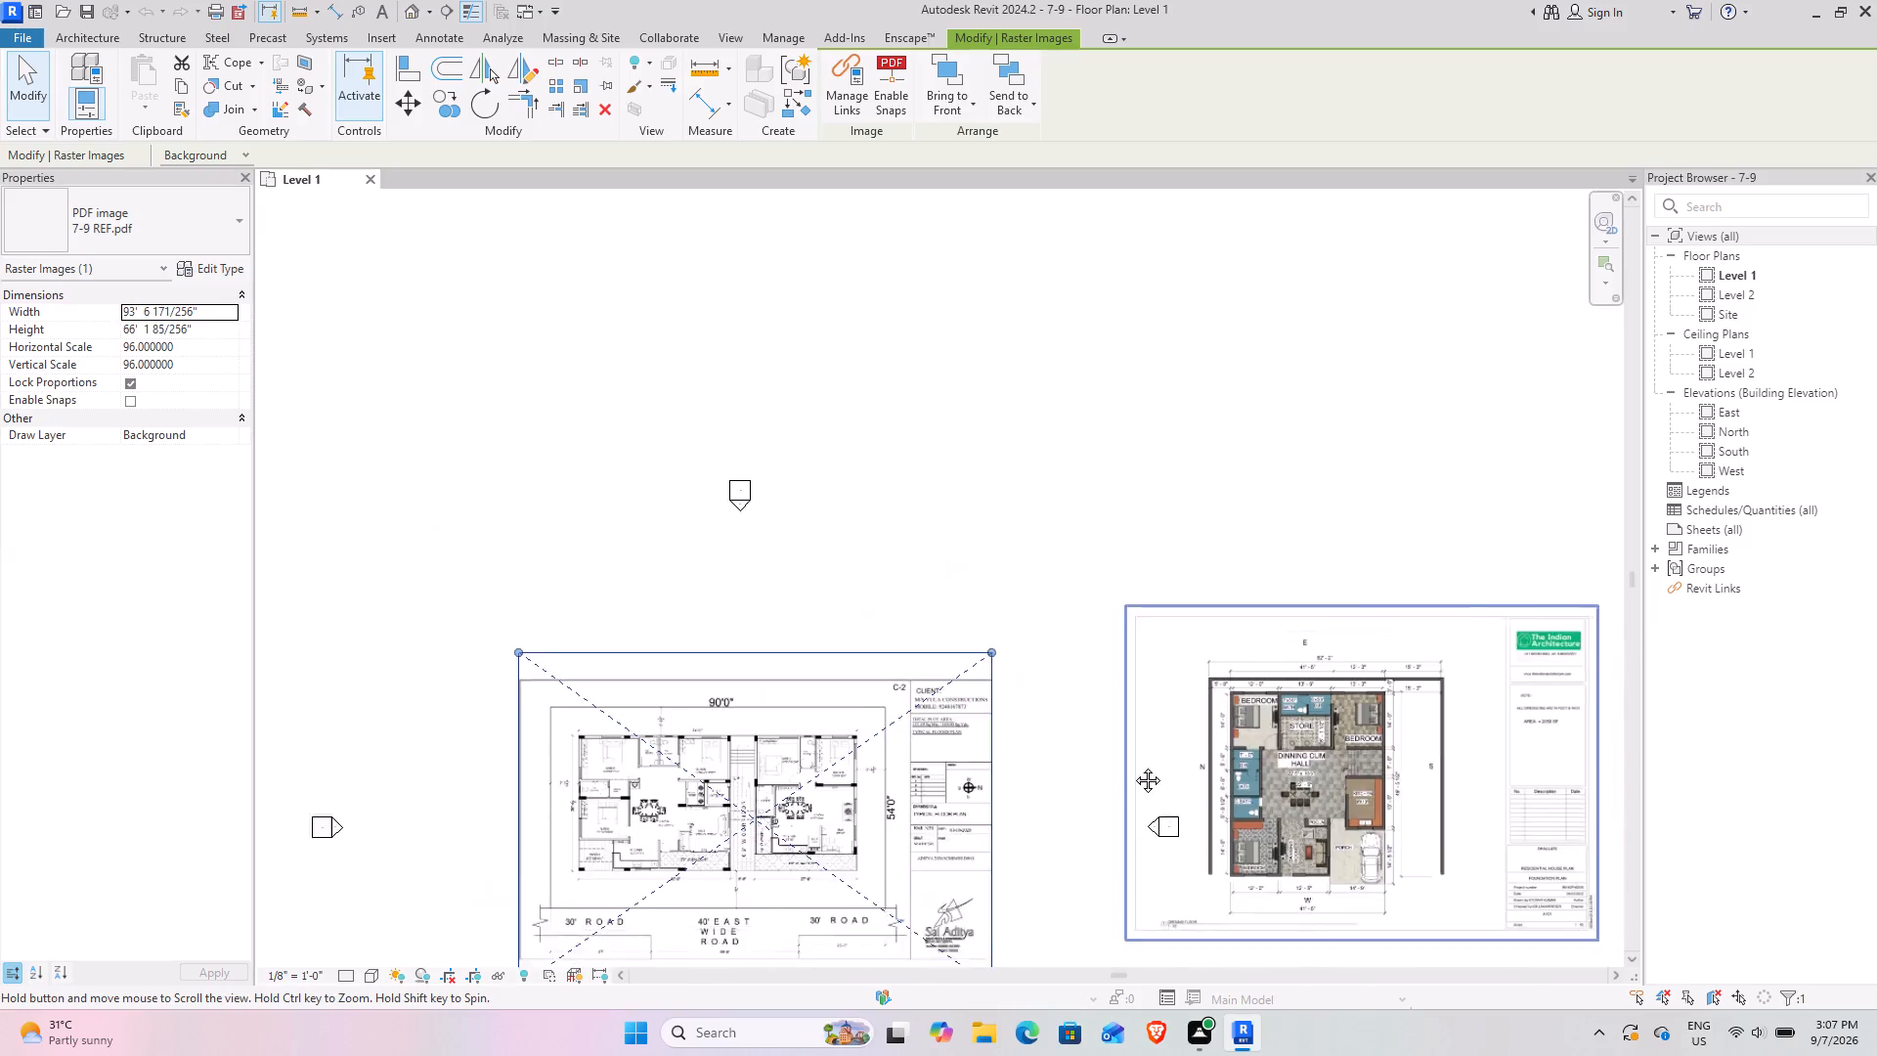
middle_click_drag(1133, 766, 924, 622)
scroll(932, 514, "up", 4)
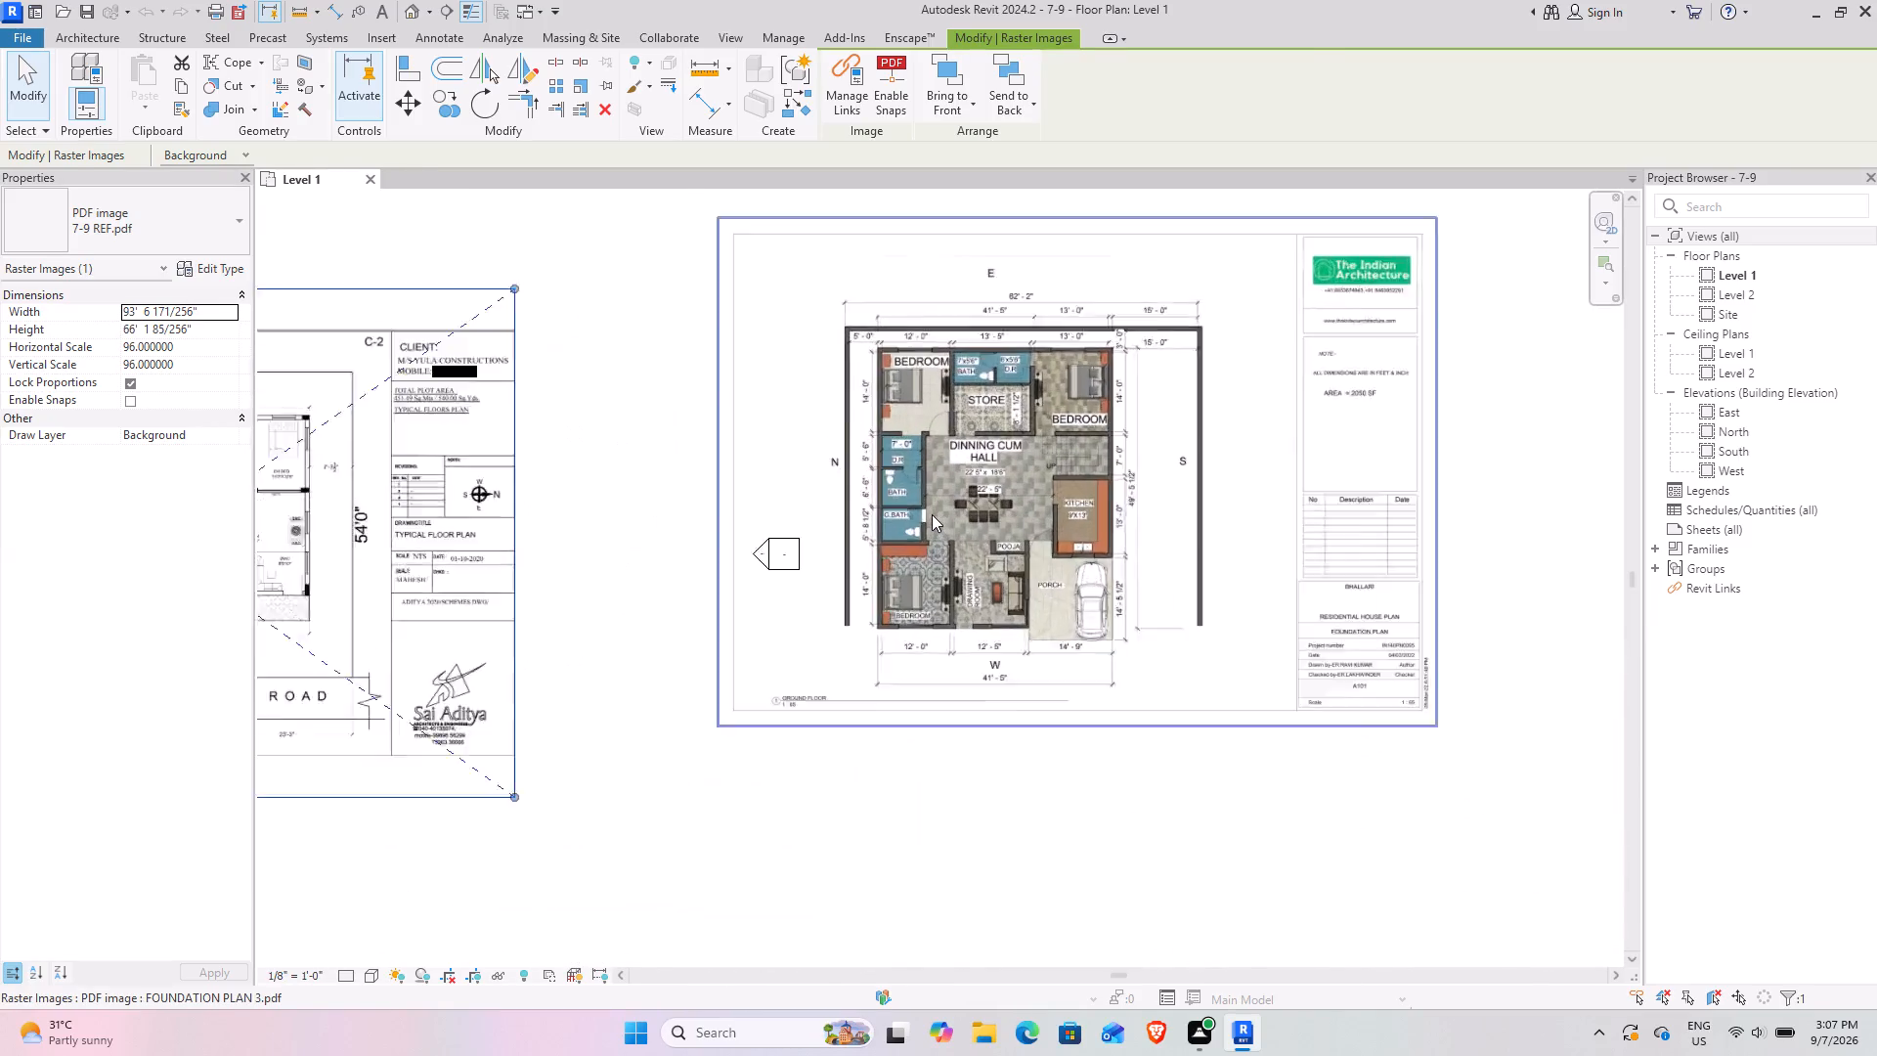
scroll(932, 514, "up", 14)
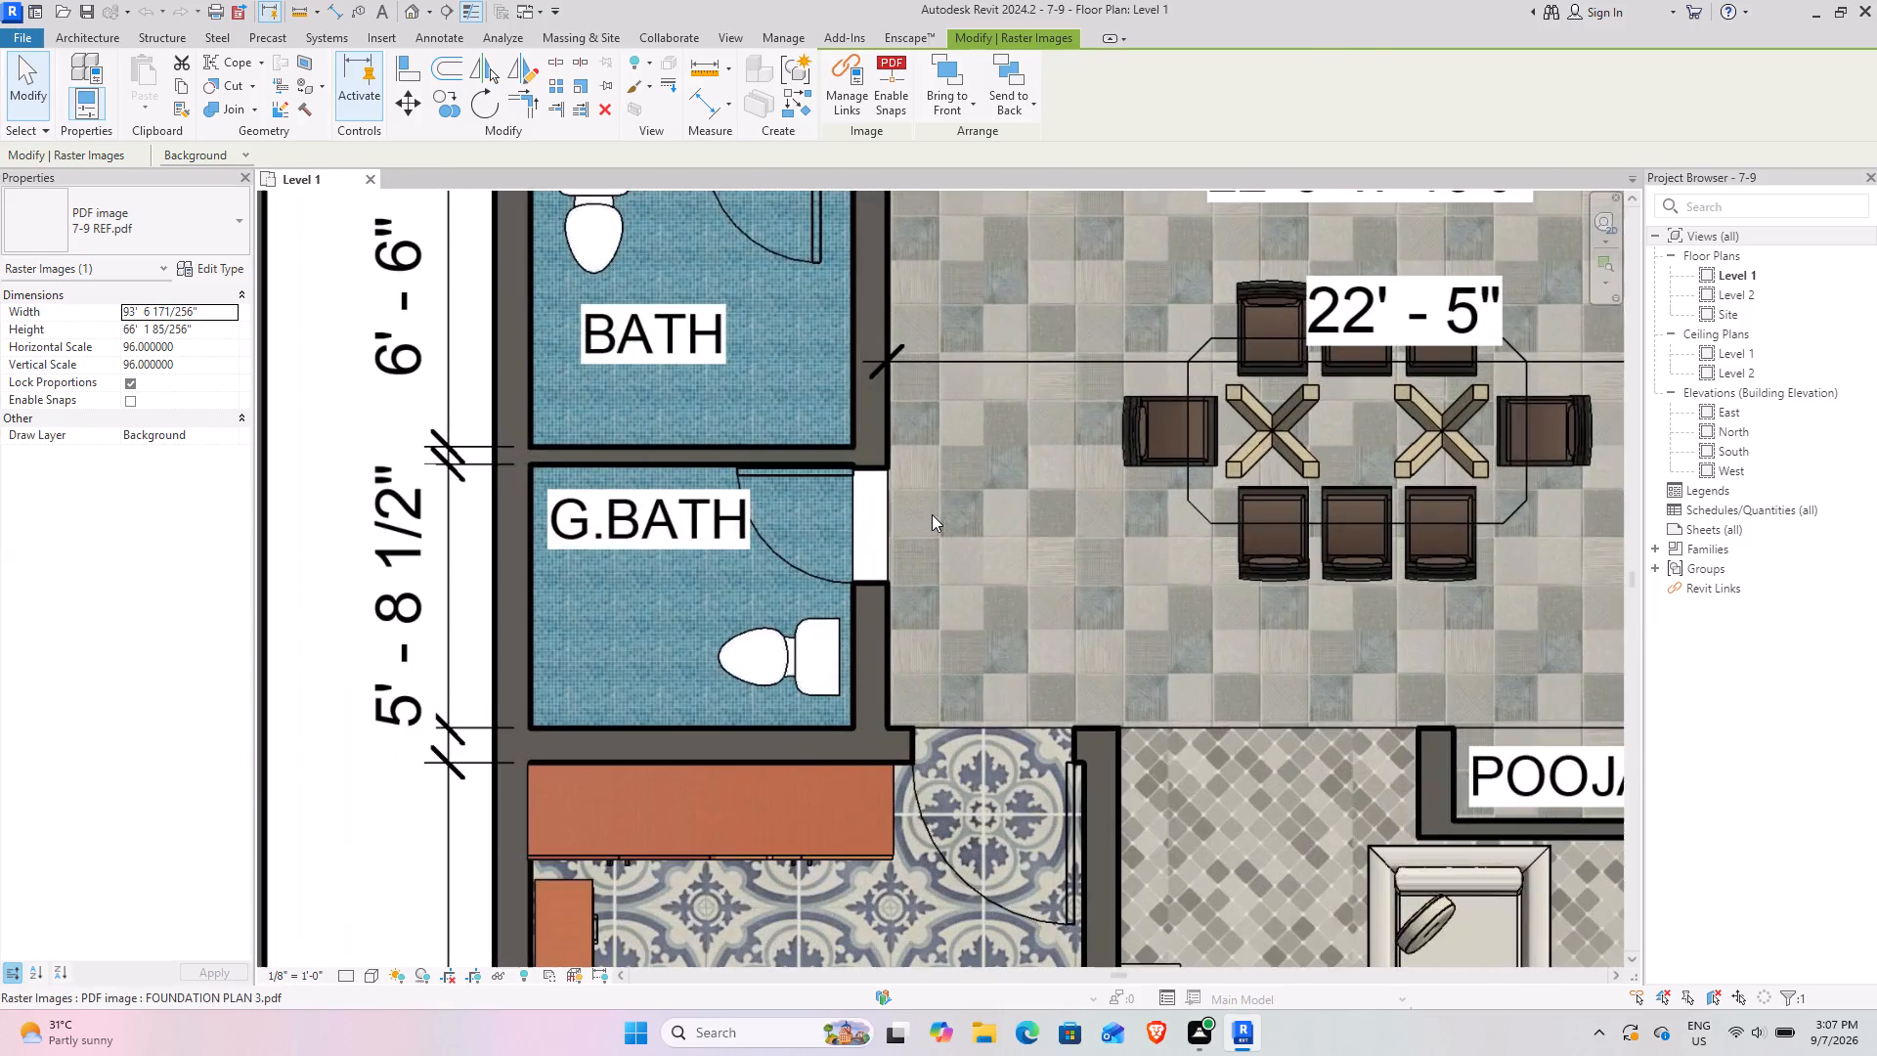
scroll(1266, 423, "down", 10)
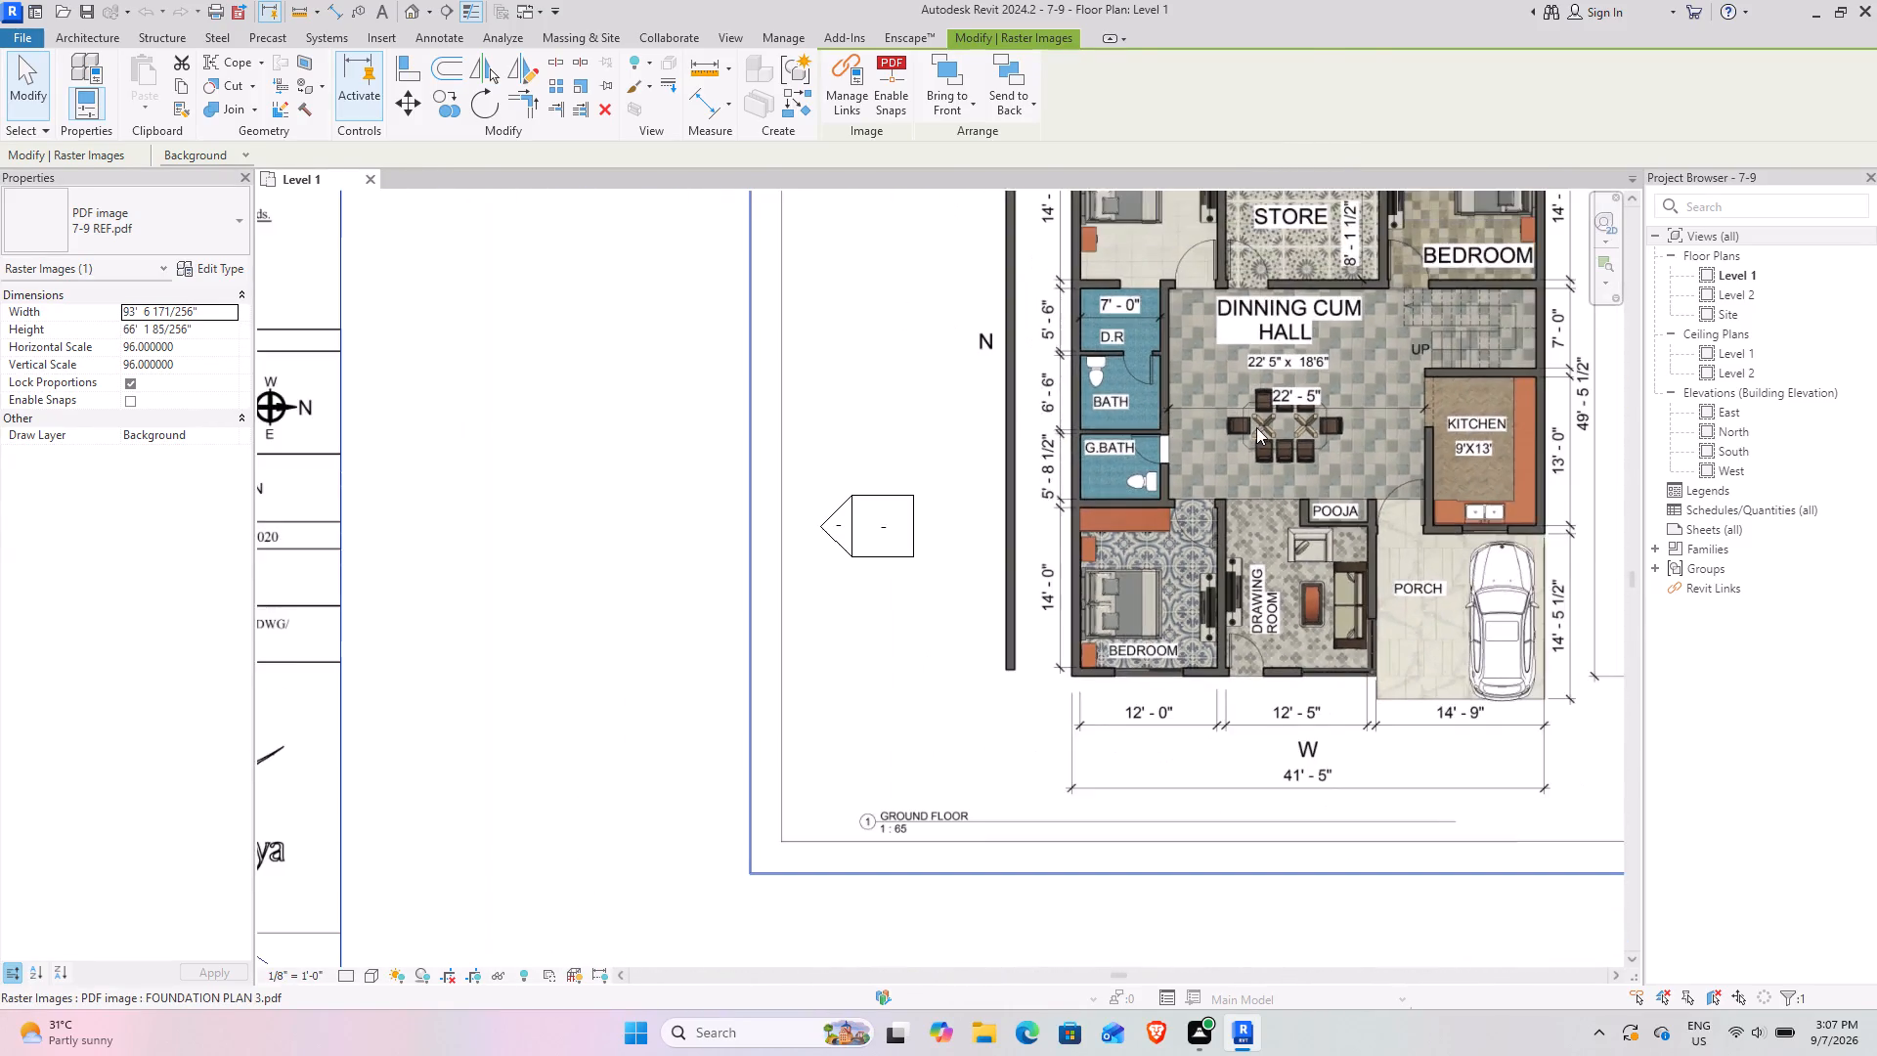
scroll(1255, 427, "down", 3)
scroll(1347, 807, "down", 1)
middle_click_drag(1347, 805, 1338, 807)
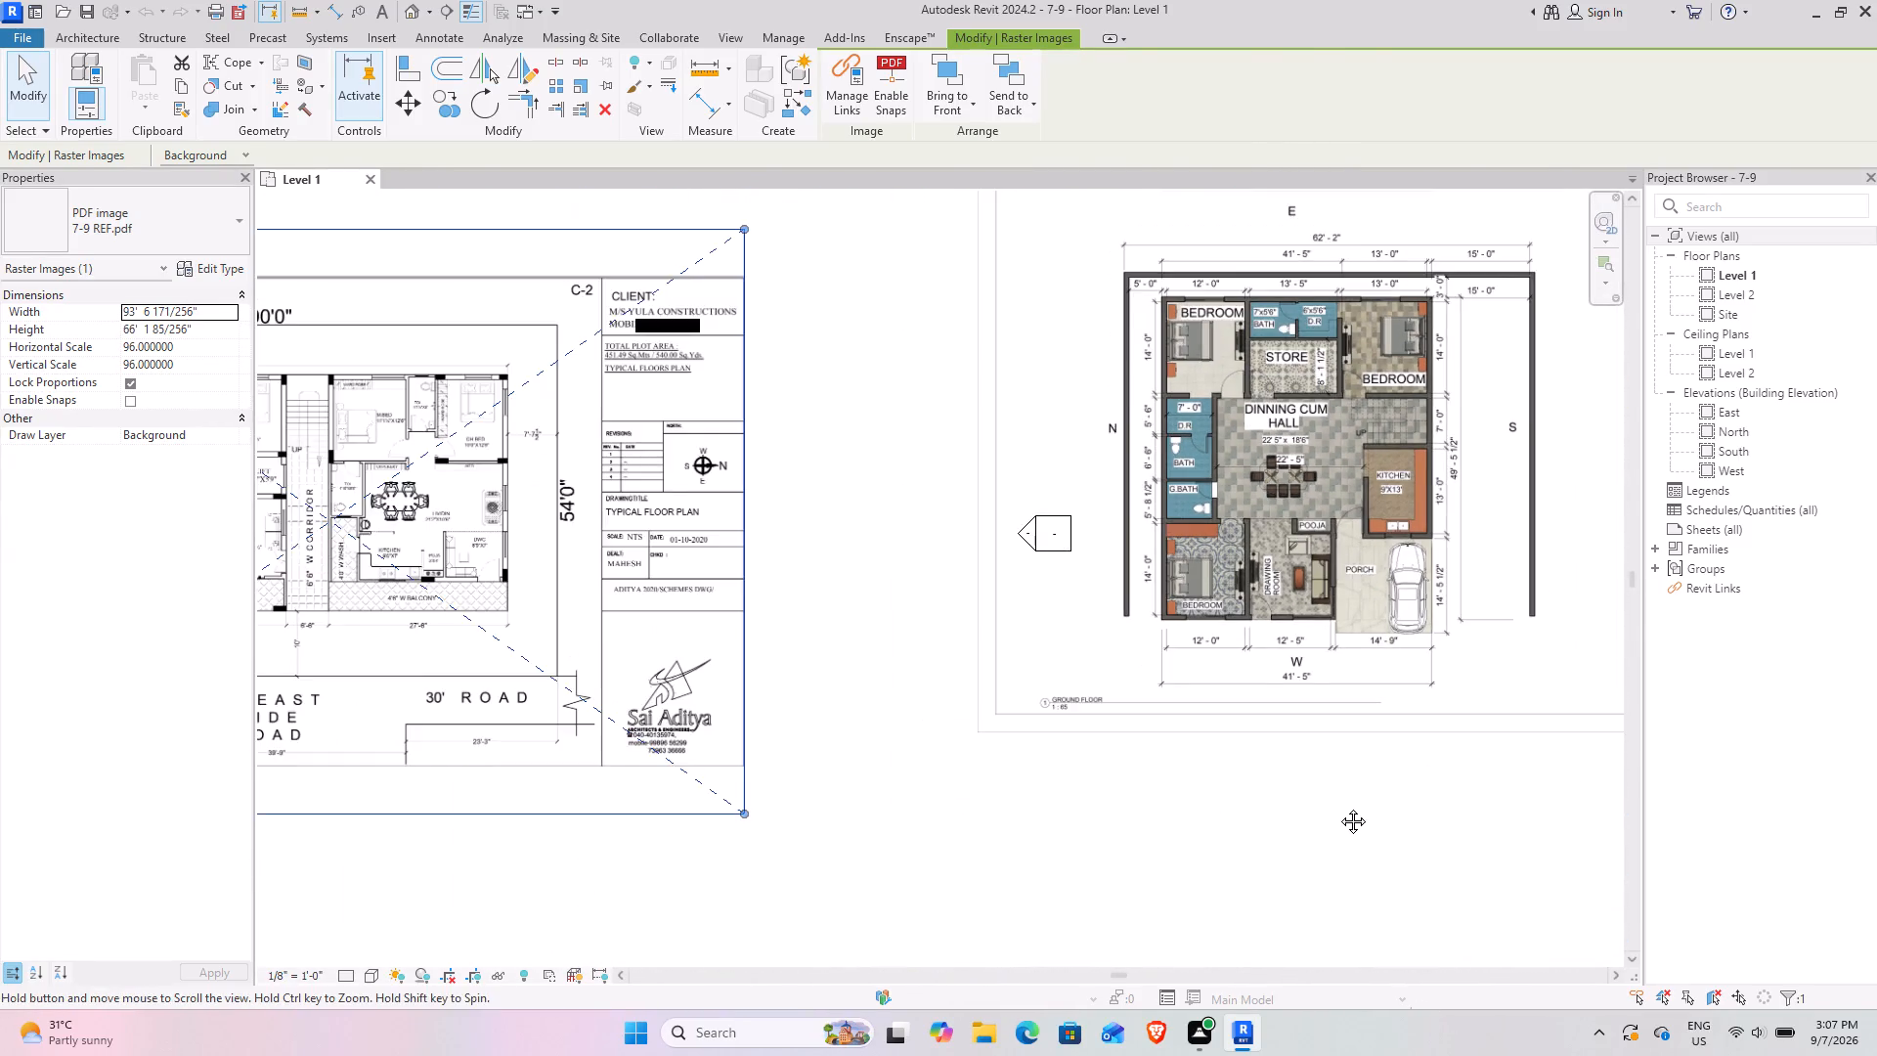
middle_click_drag(1338, 807, 1183, 843)
scroll(1181, 842, "down", 3)
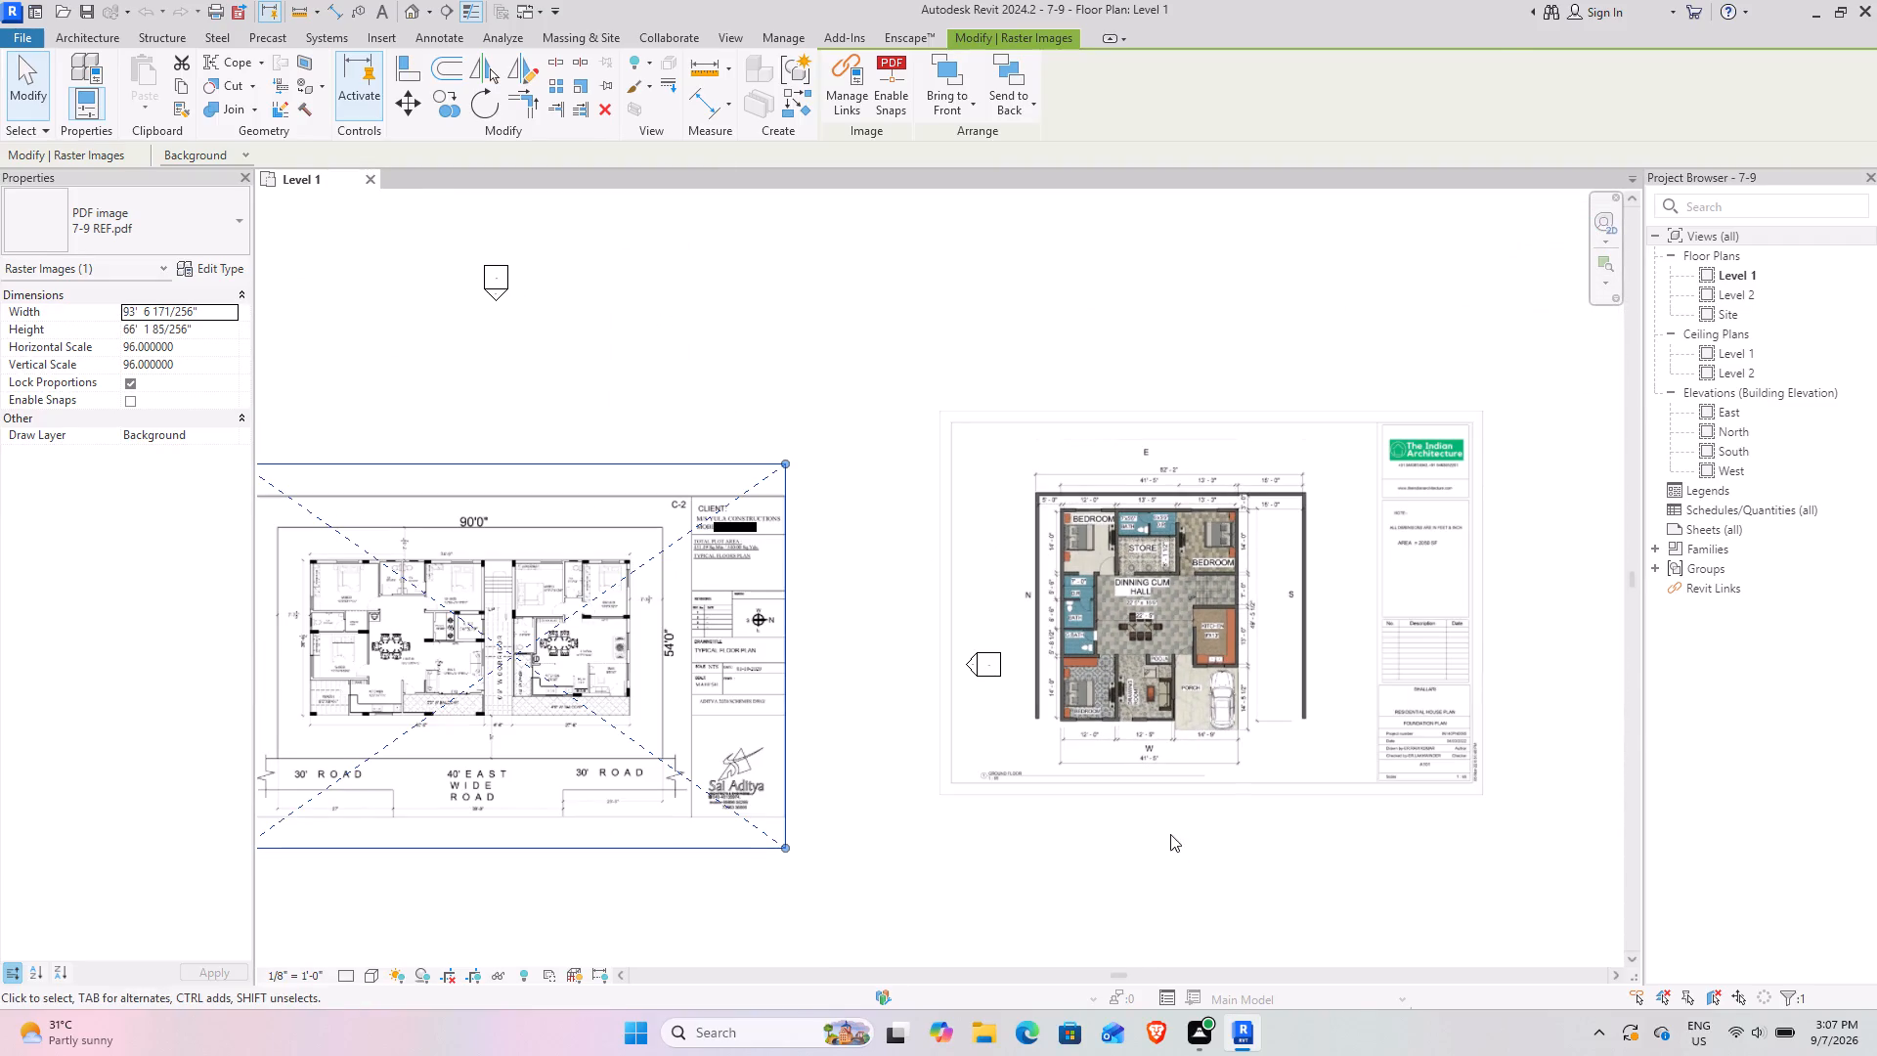
scroll(1545, 713, "up", 2)
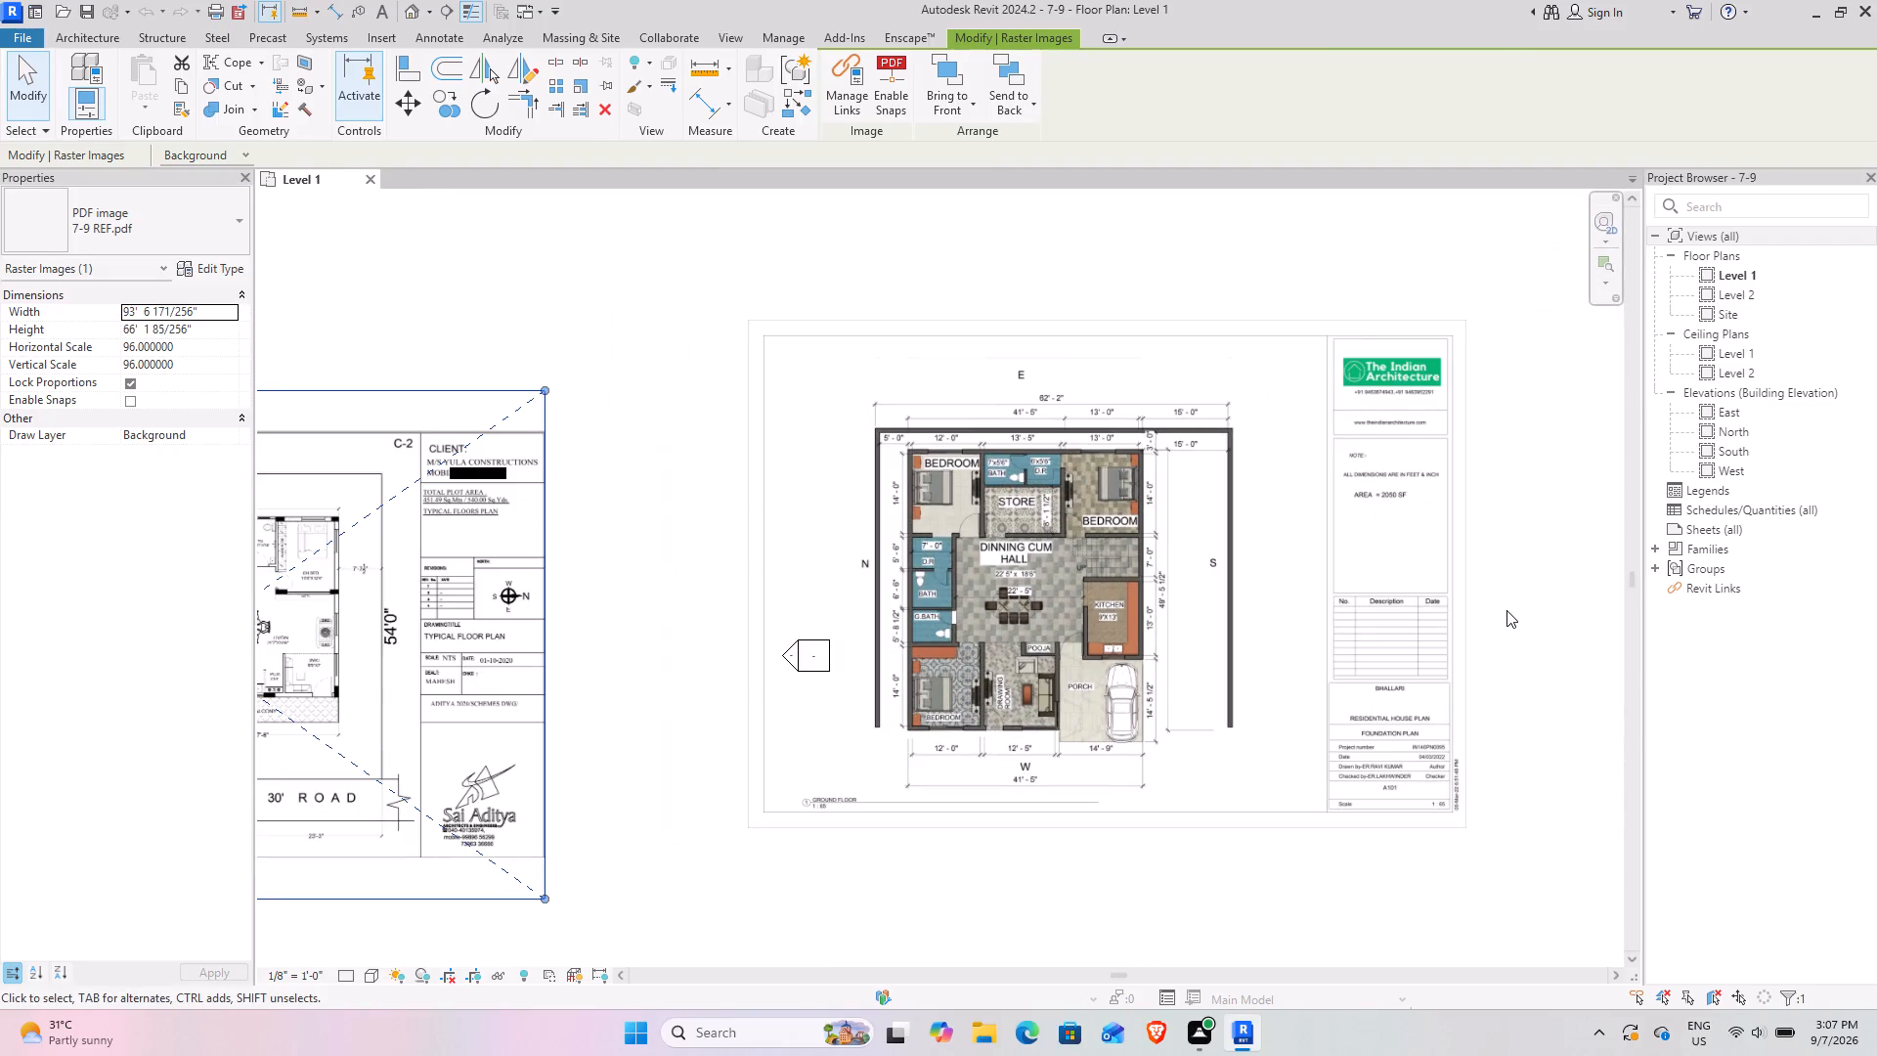
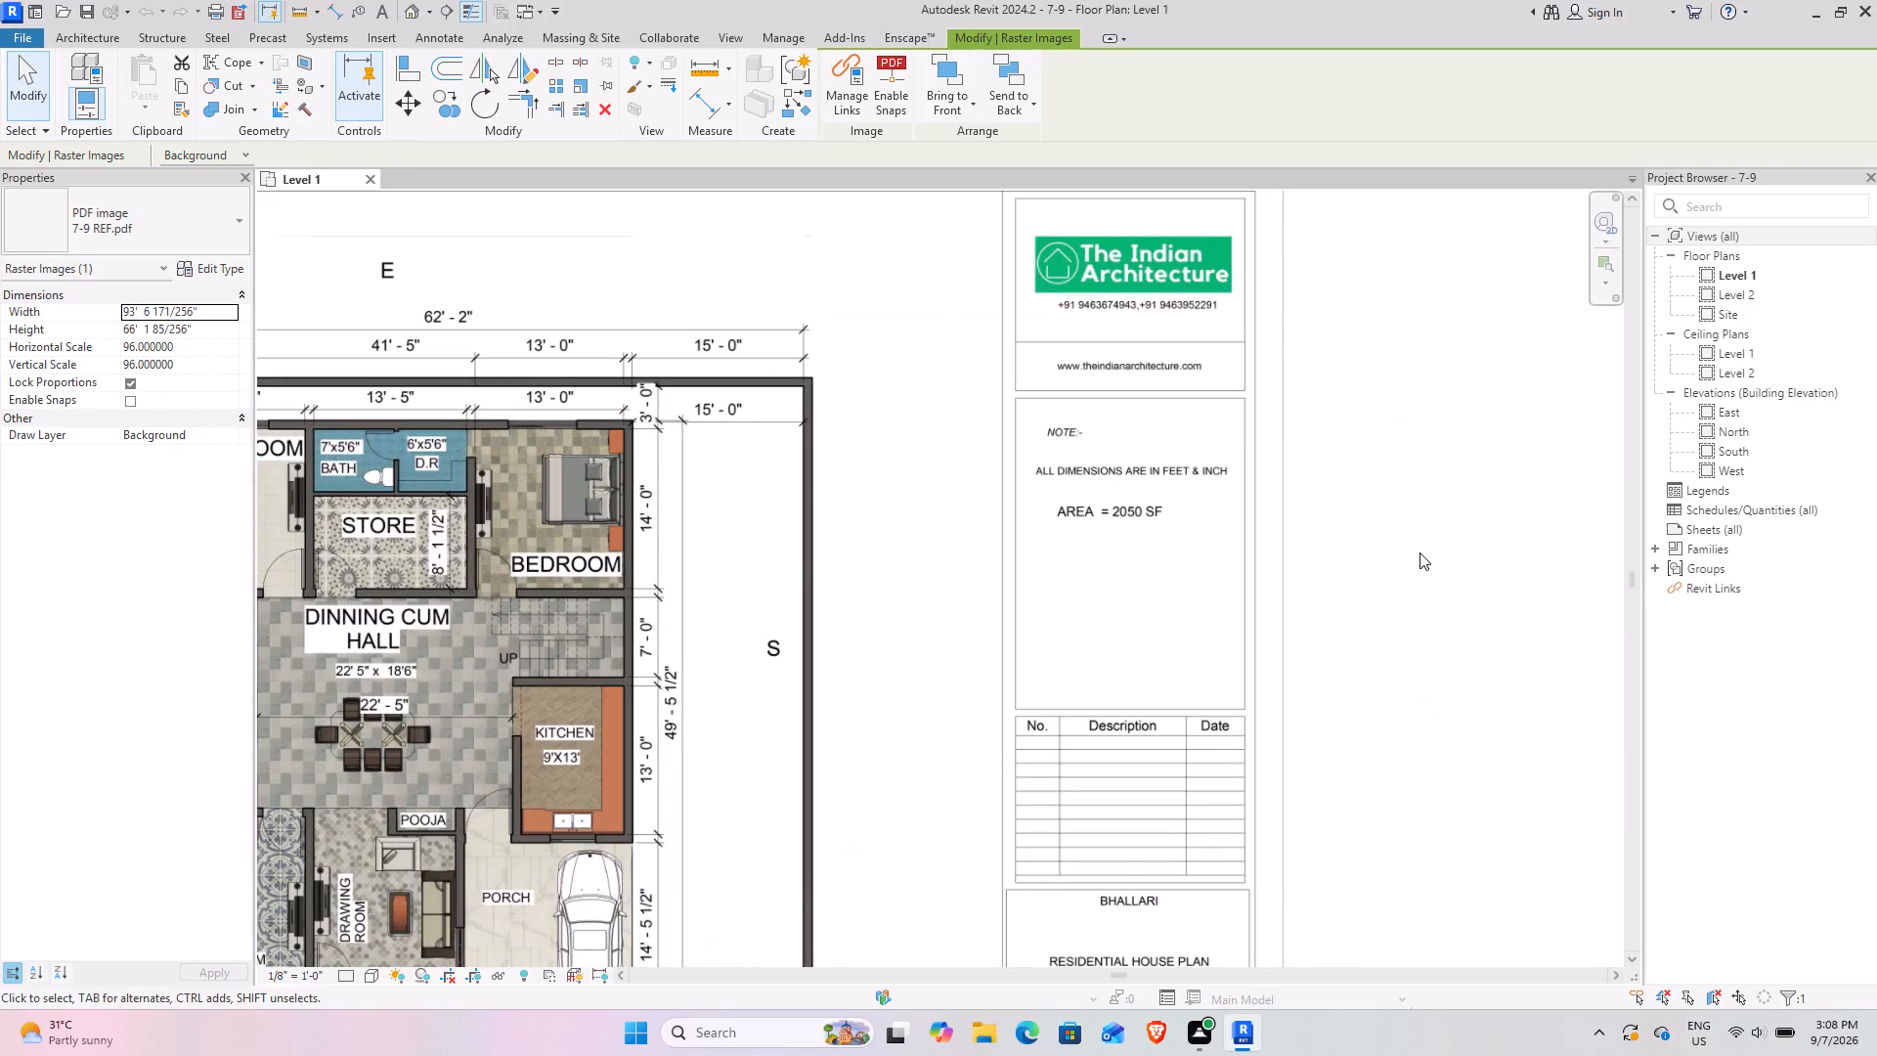
Examine the notes beside the plan on the FOUNDATION PLAN 3 reference sheet, including the area and dimension units, and its overall extent.
scroll(1428, 551, "up", 6)
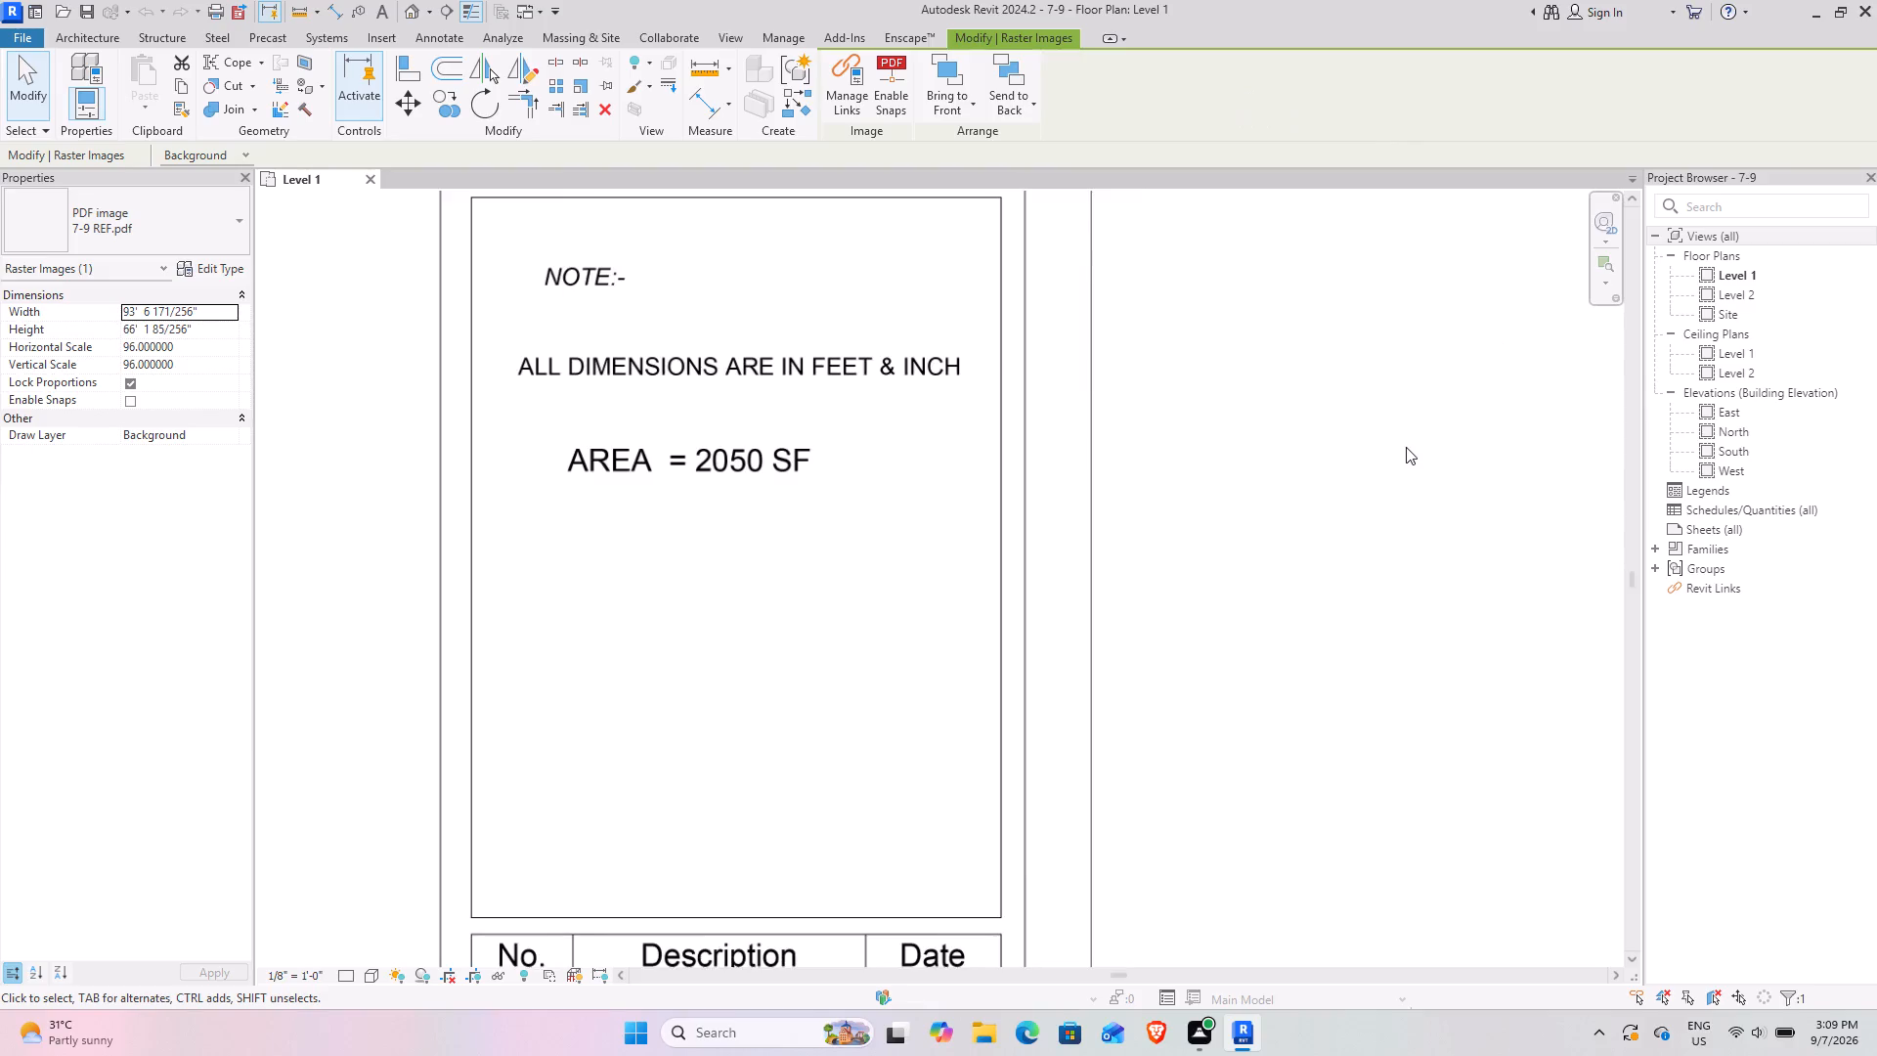
scroll(1406, 447, "down", 4)
scroll(957, 473, "down", 9)
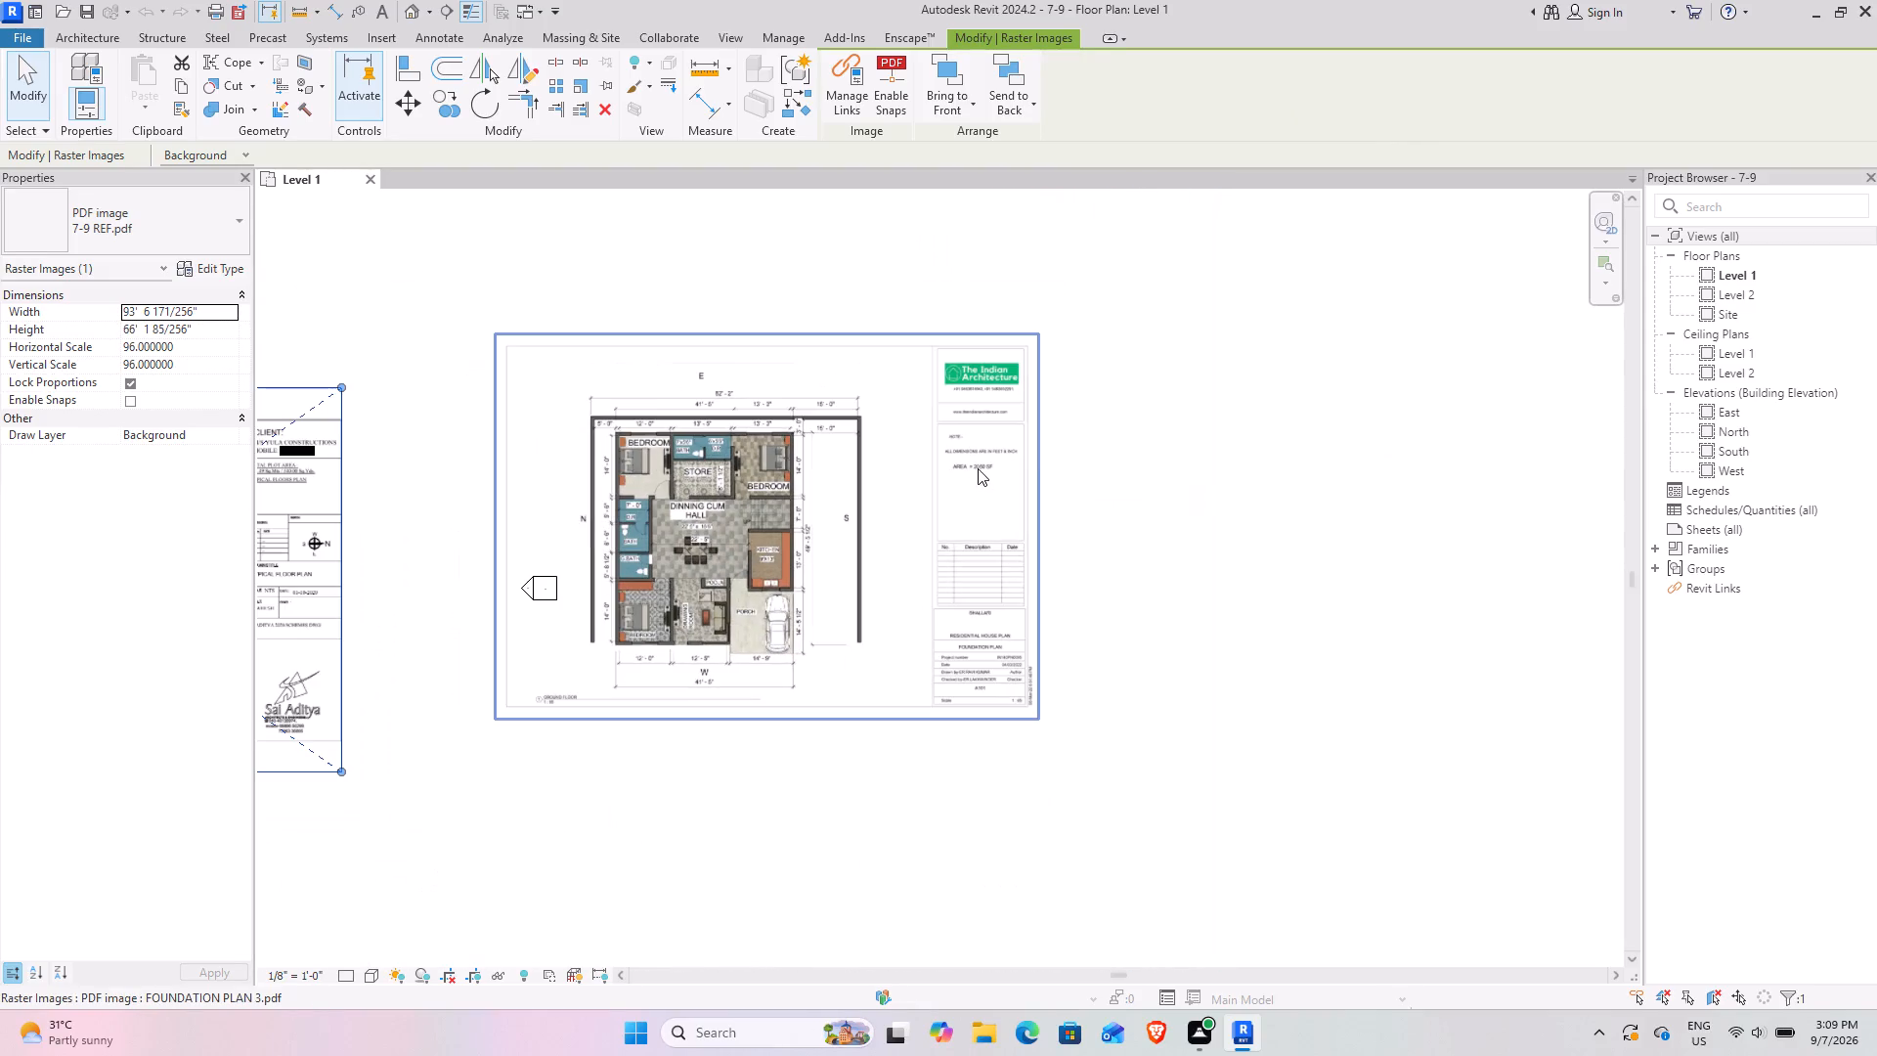
scroll(366, 278, "up", 3)
scroll(410, 287, "down", 5)
scroll(254, 273, "down", 2)
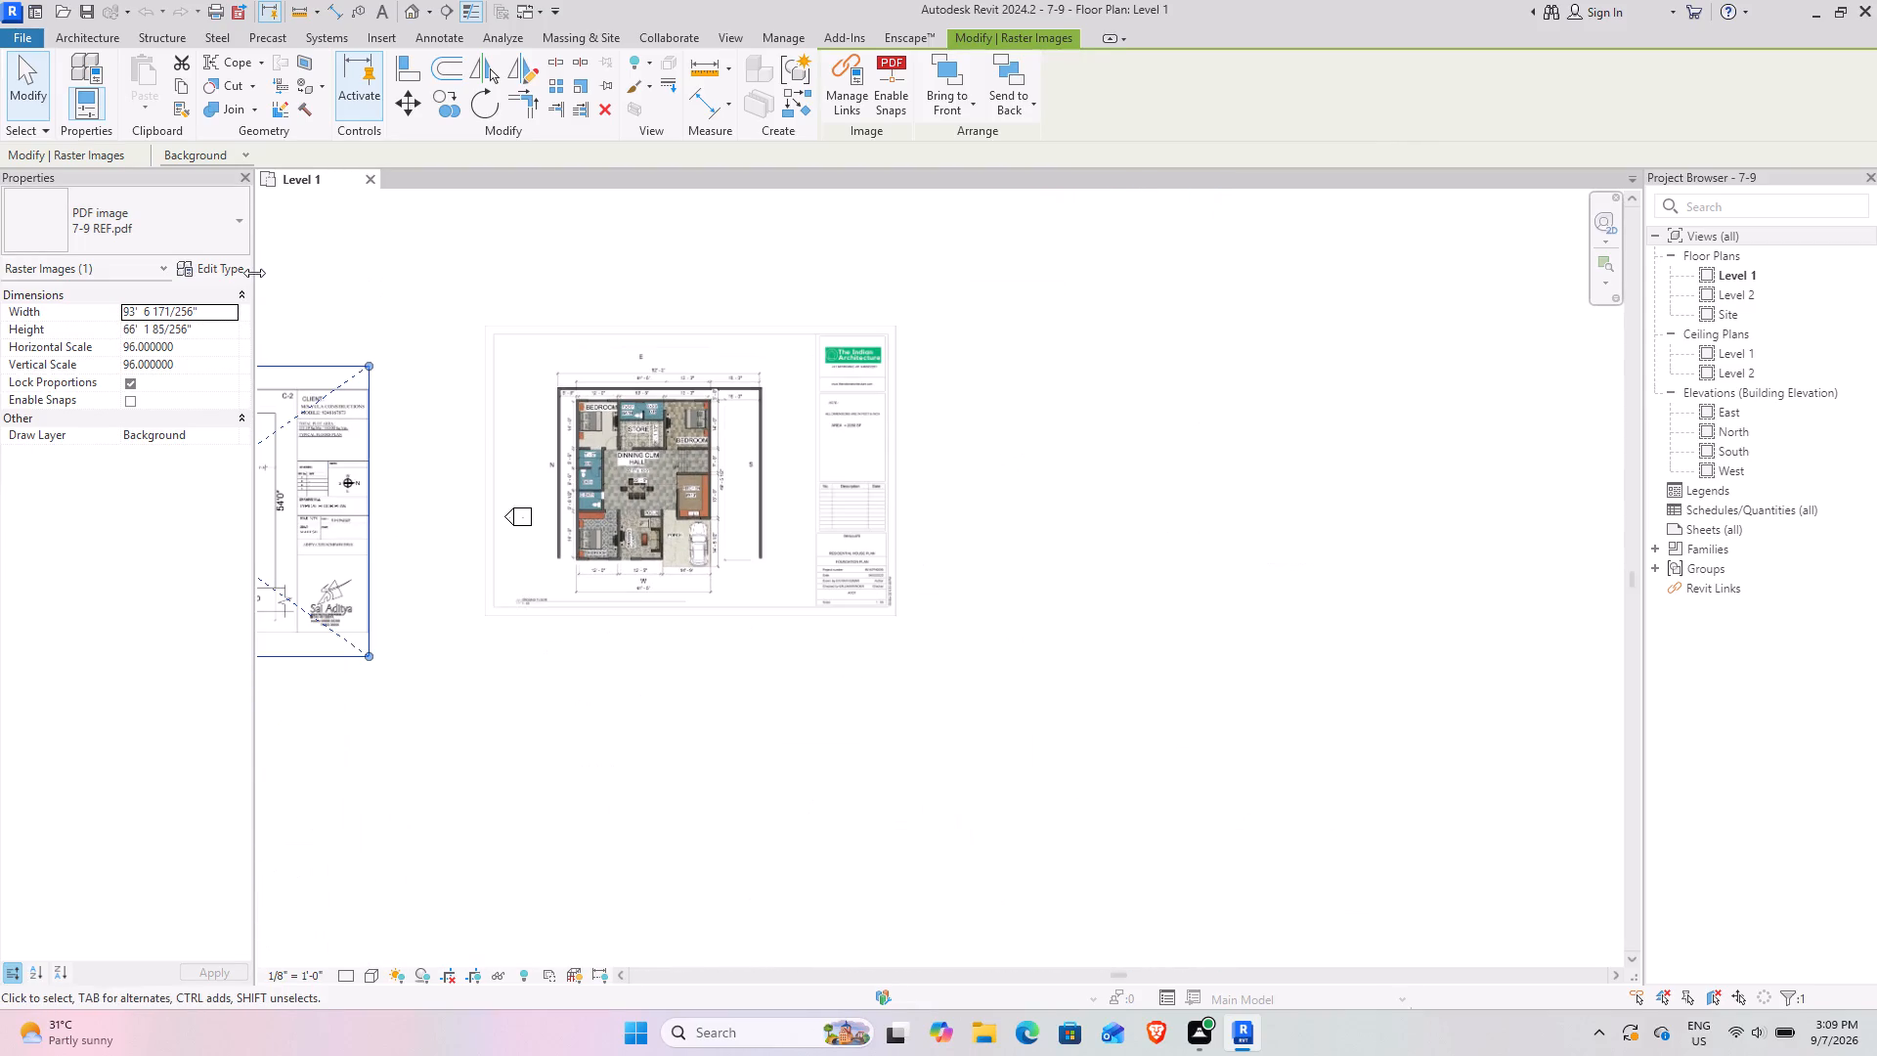
Deselect the 7-9 REF image and compare both reference sheets and their placement among the elevation markers in Level 1.
scroll(254, 273, "down", 1)
left_click_drag(380, 305, 431, 305)
middle_click_drag(417, 301, 965, 361)
scroll(965, 361, "down", 2)
scroll(965, 361, "up", 1)
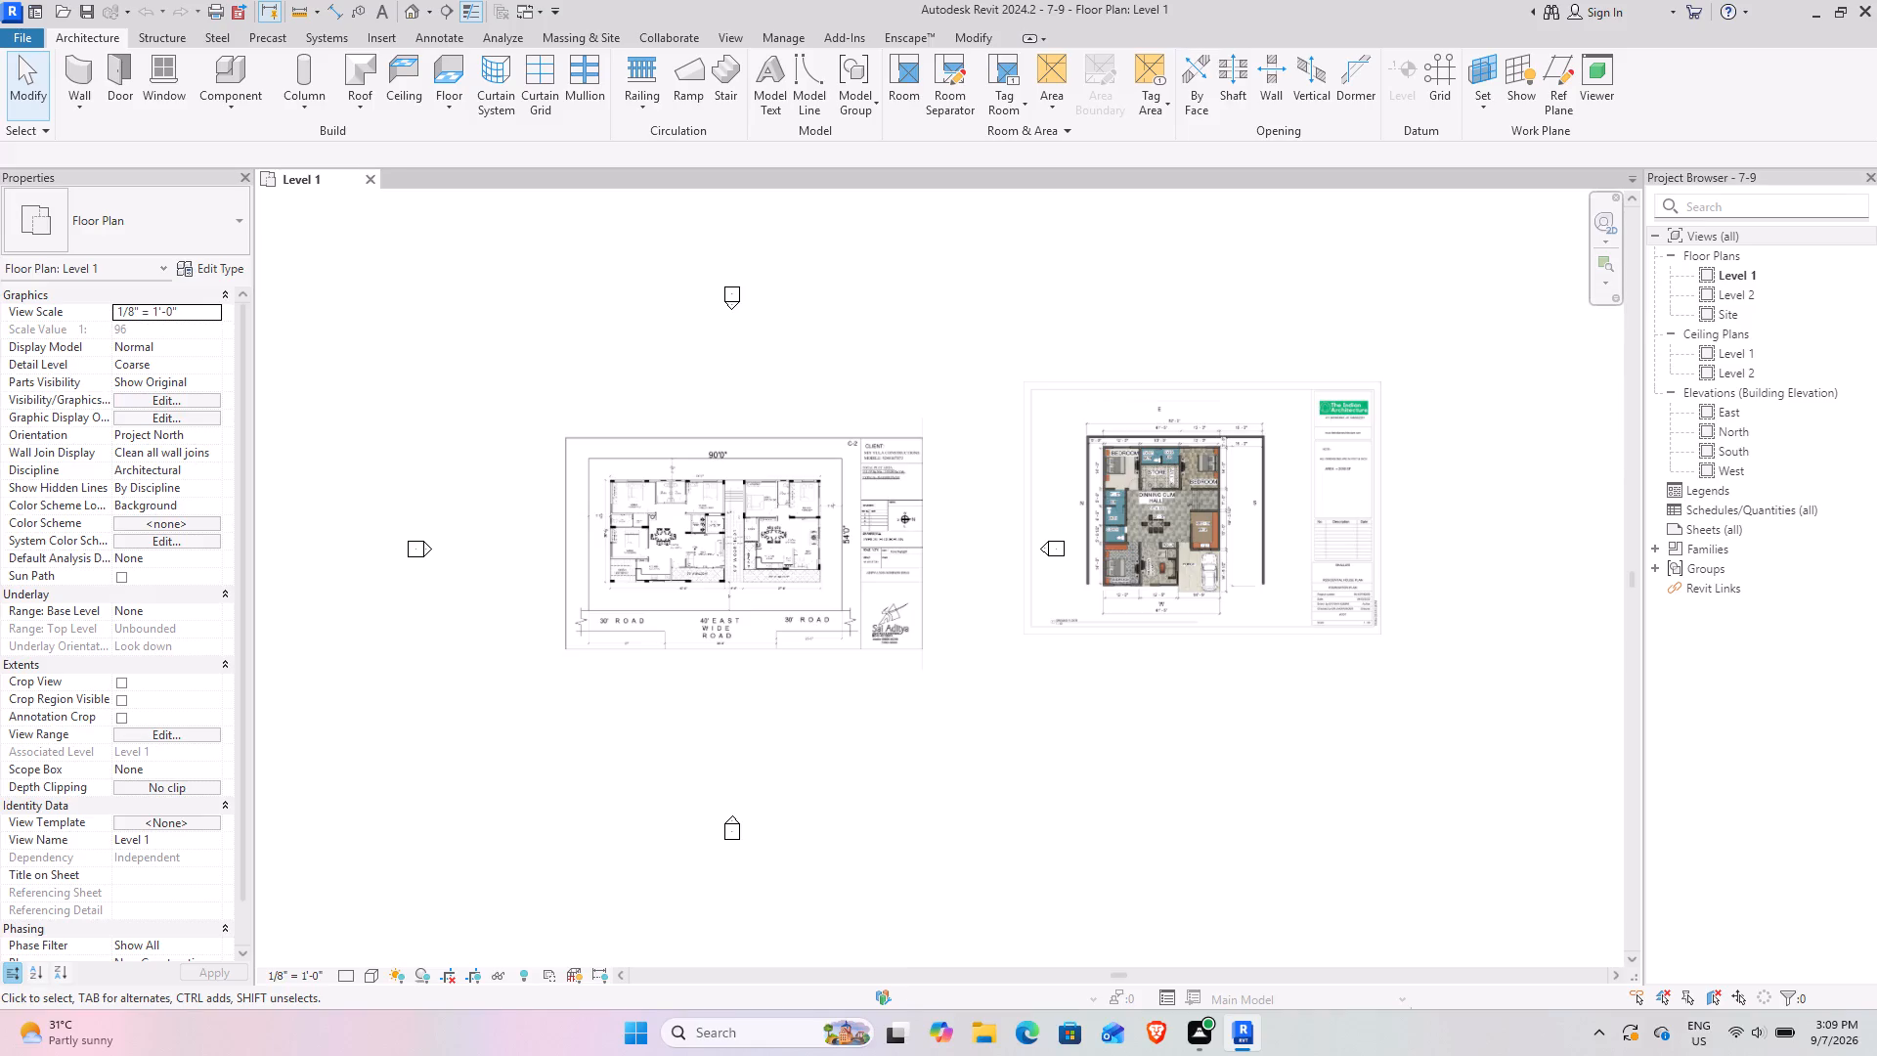
scroll(911, 555, "down", 1)
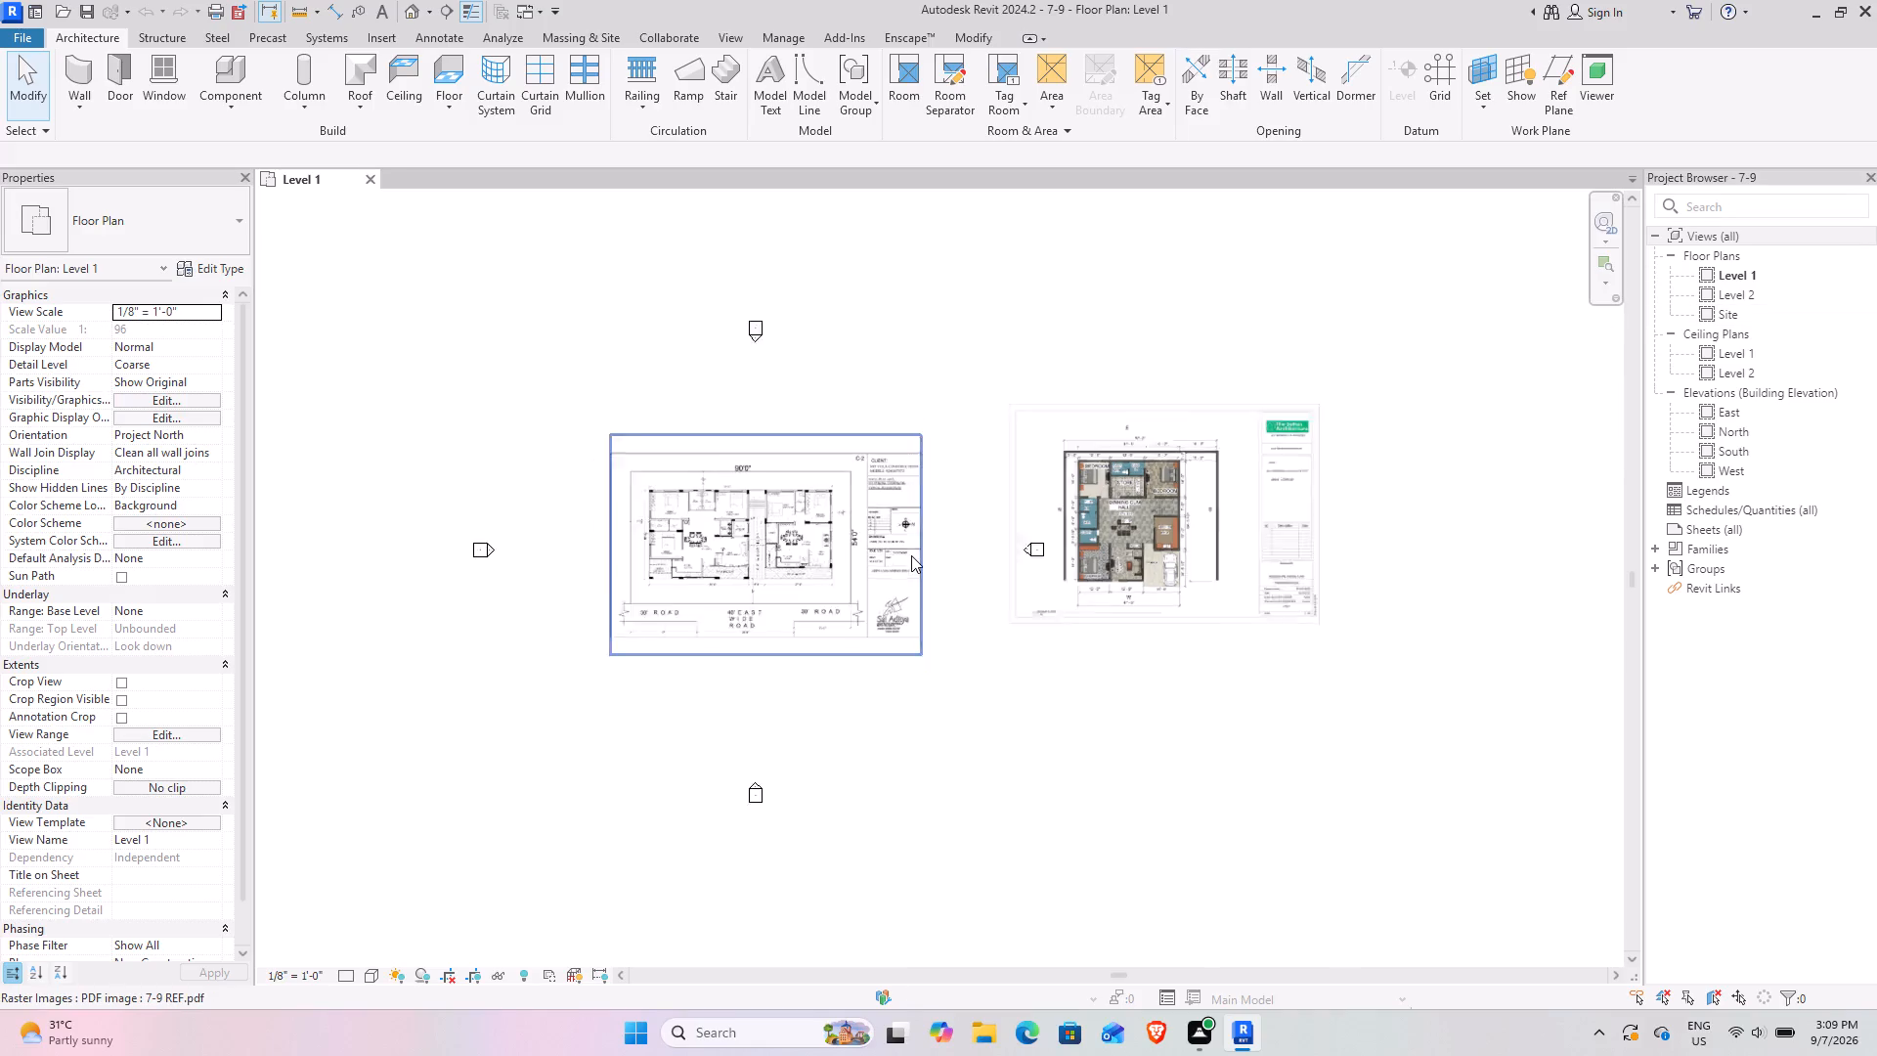
scroll(911, 555, "down", 2)
scroll(915, 555, "up", 6)
Examine the FOUNDATION PLAN 3 ground floor around the drawing room and porch, along with its overall dimensions and title block.
scroll(1112, 548, "up", 5)
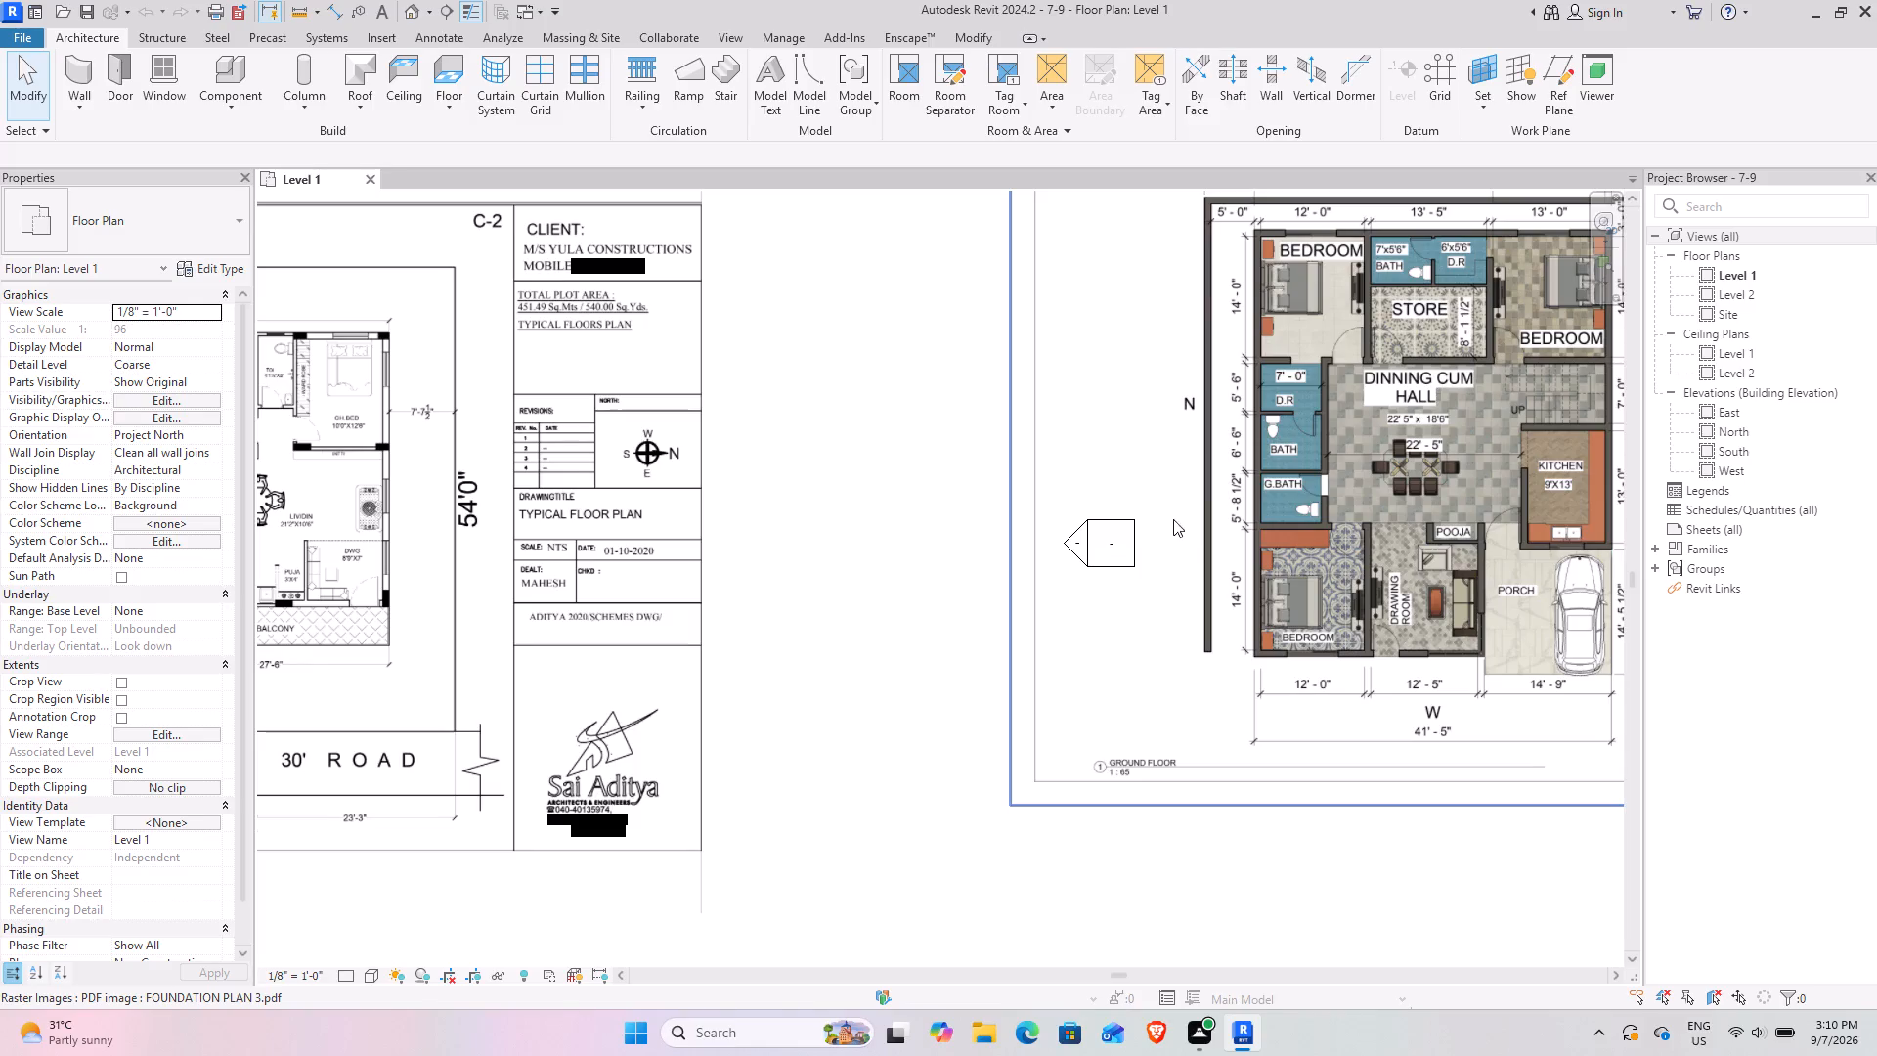
scroll(1581, 715, "up", 1)
scroll(1605, 542, "up", 1)
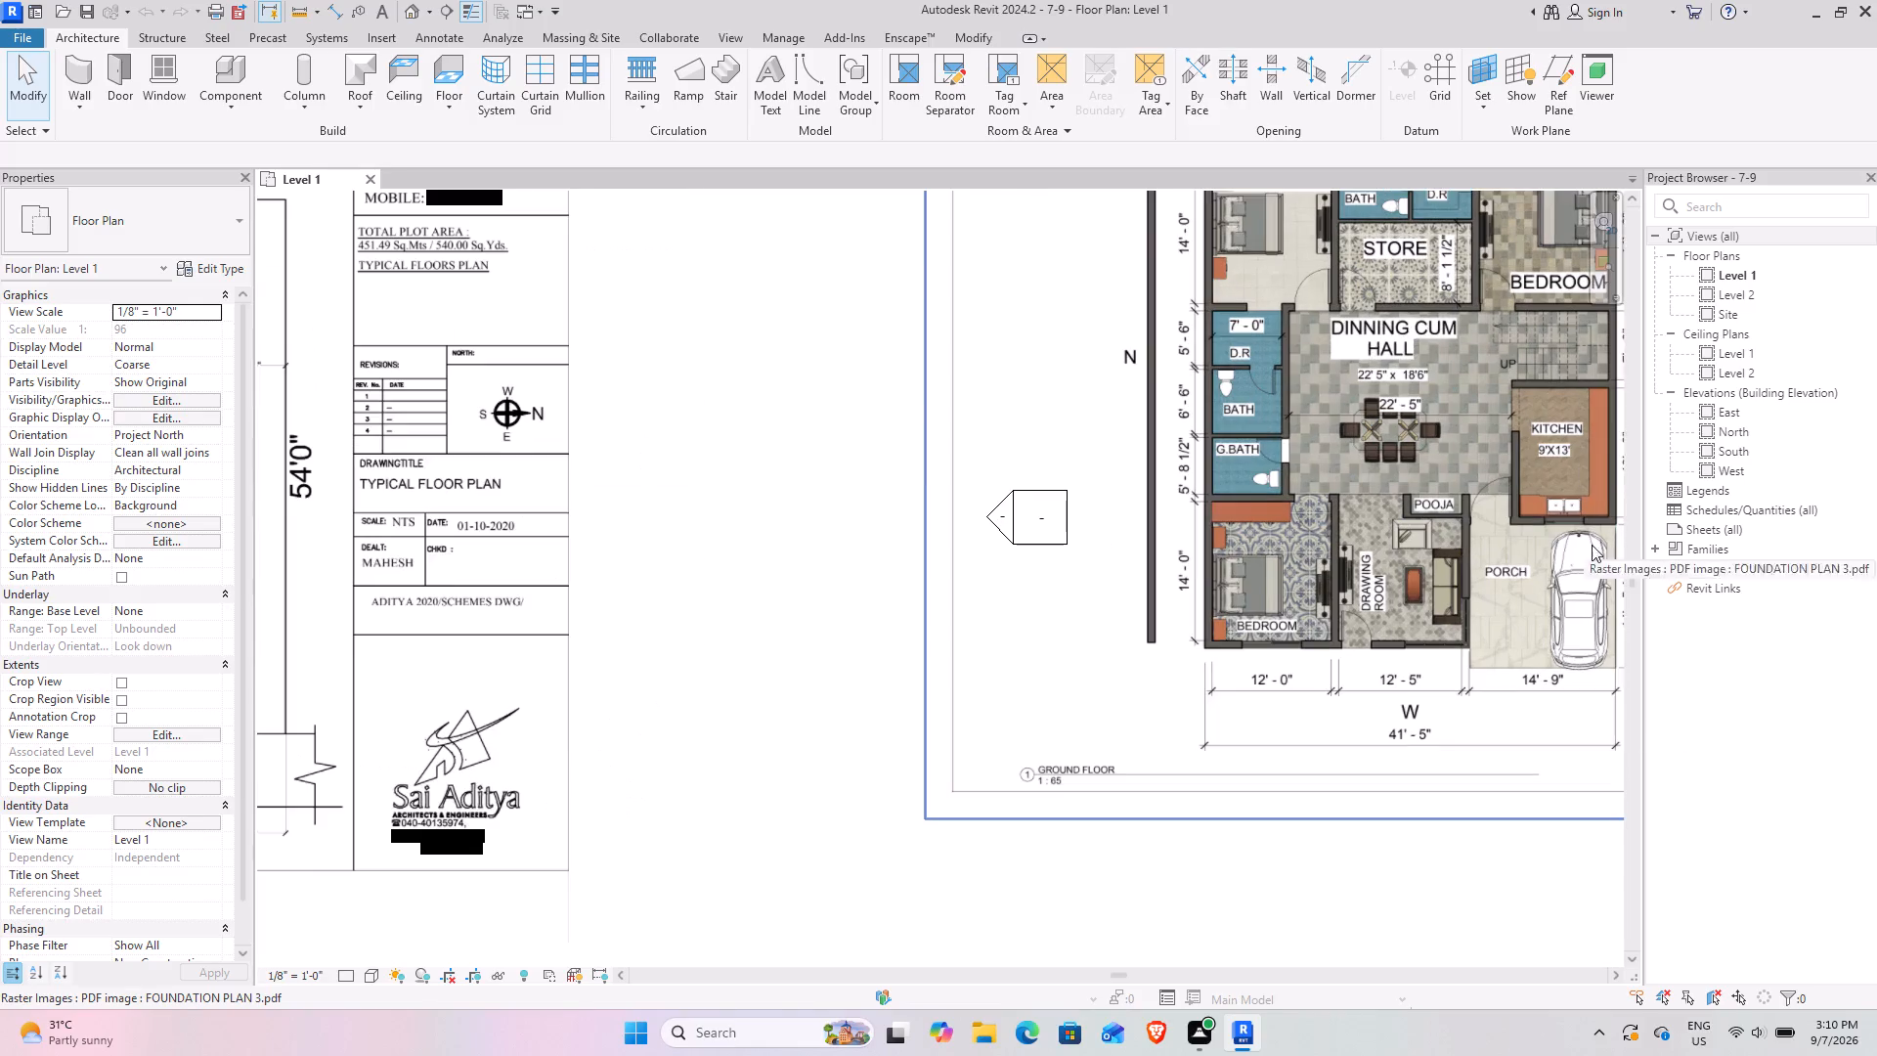
scroll(1592, 545, "up", 2)
scroll(1442, 617, "up", 8)
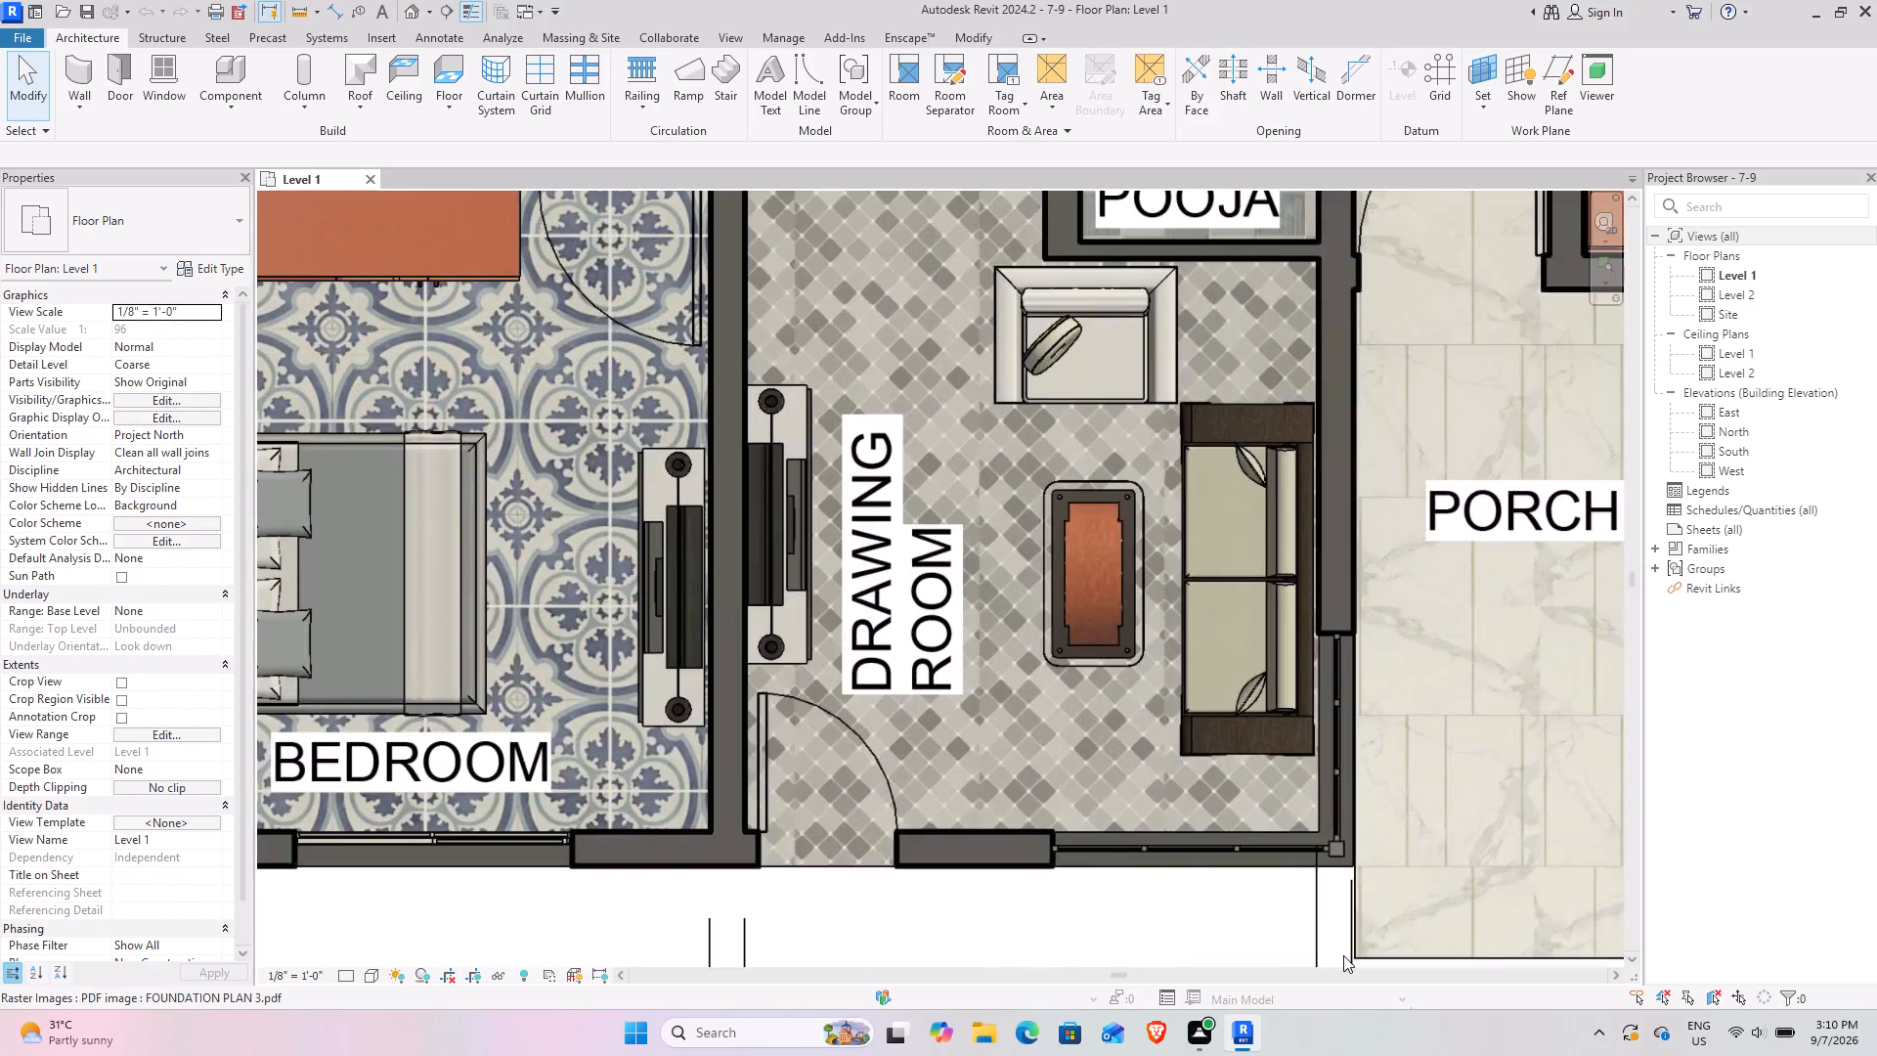
scroll(1343, 955, "down", 6)
scroll(1282, 823, "down", 5)
scroll(1190, 744, "down", 4)
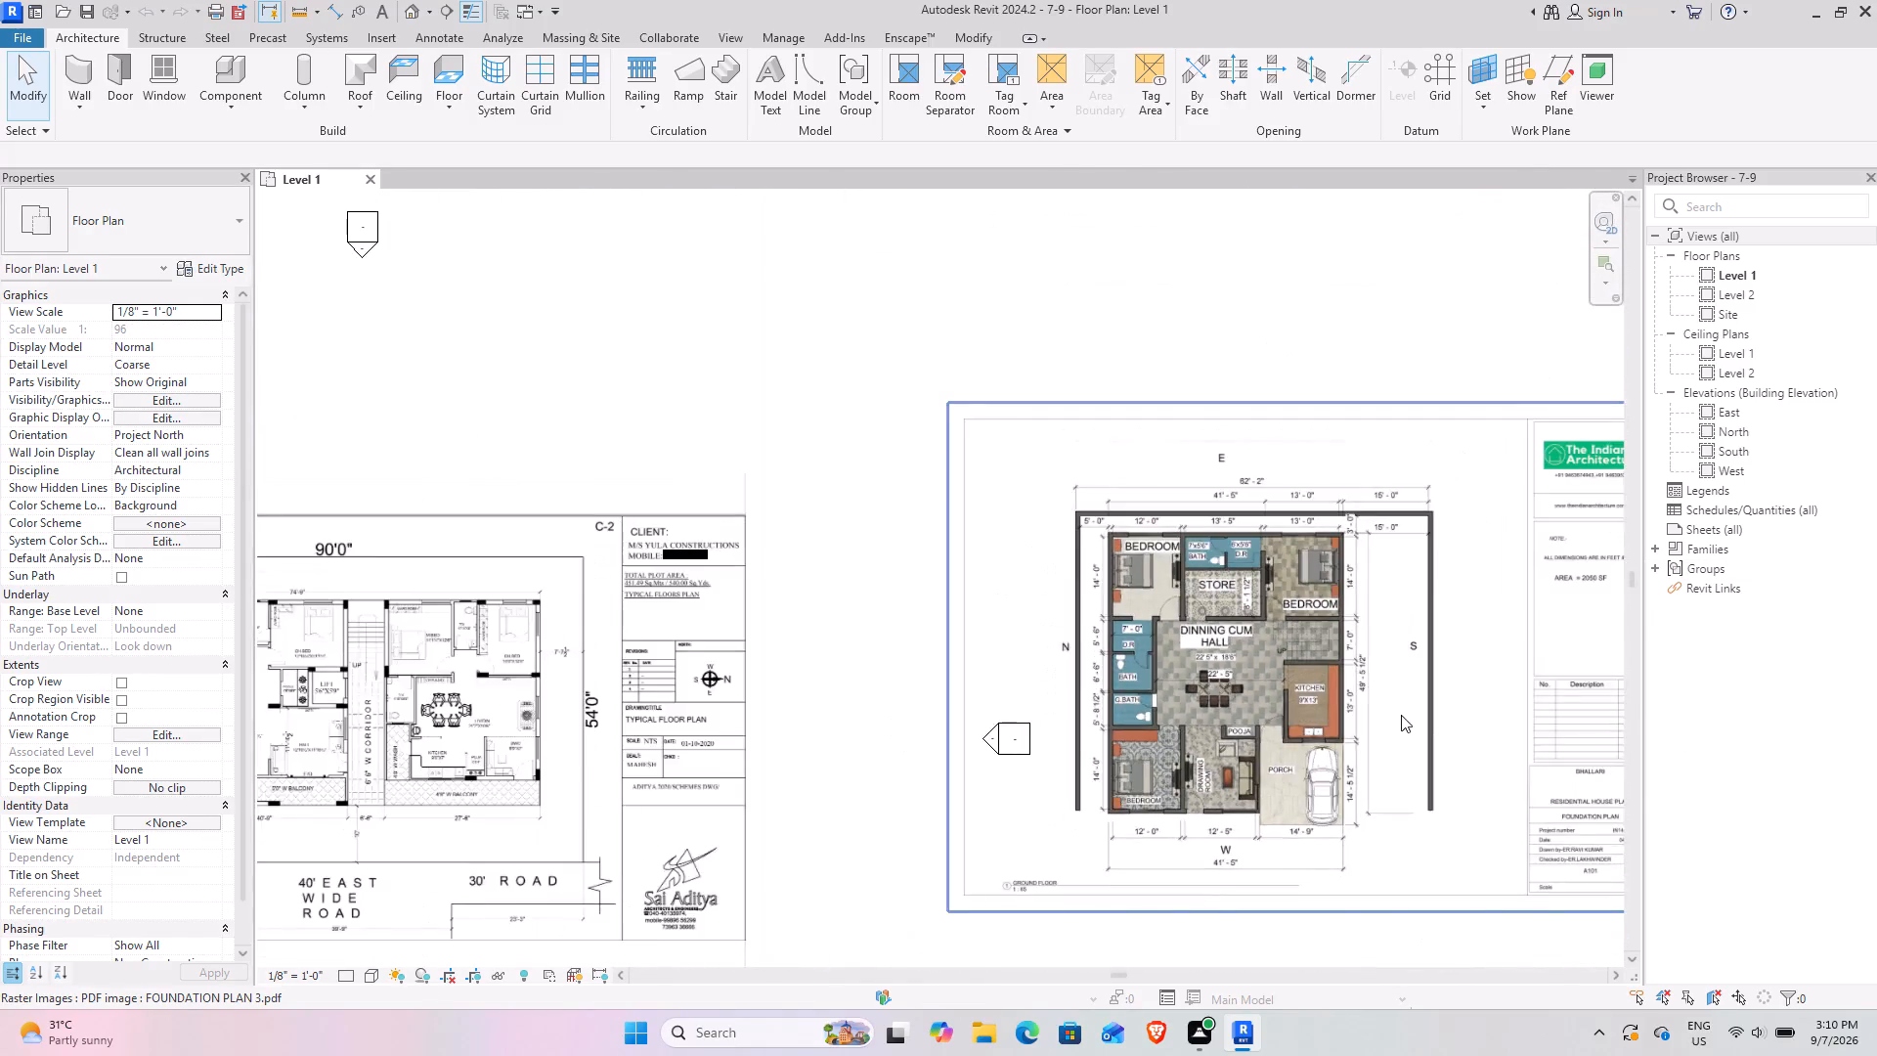
scroll(1406, 715, "down", 4)
scroll(1565, 849, "up", 7)
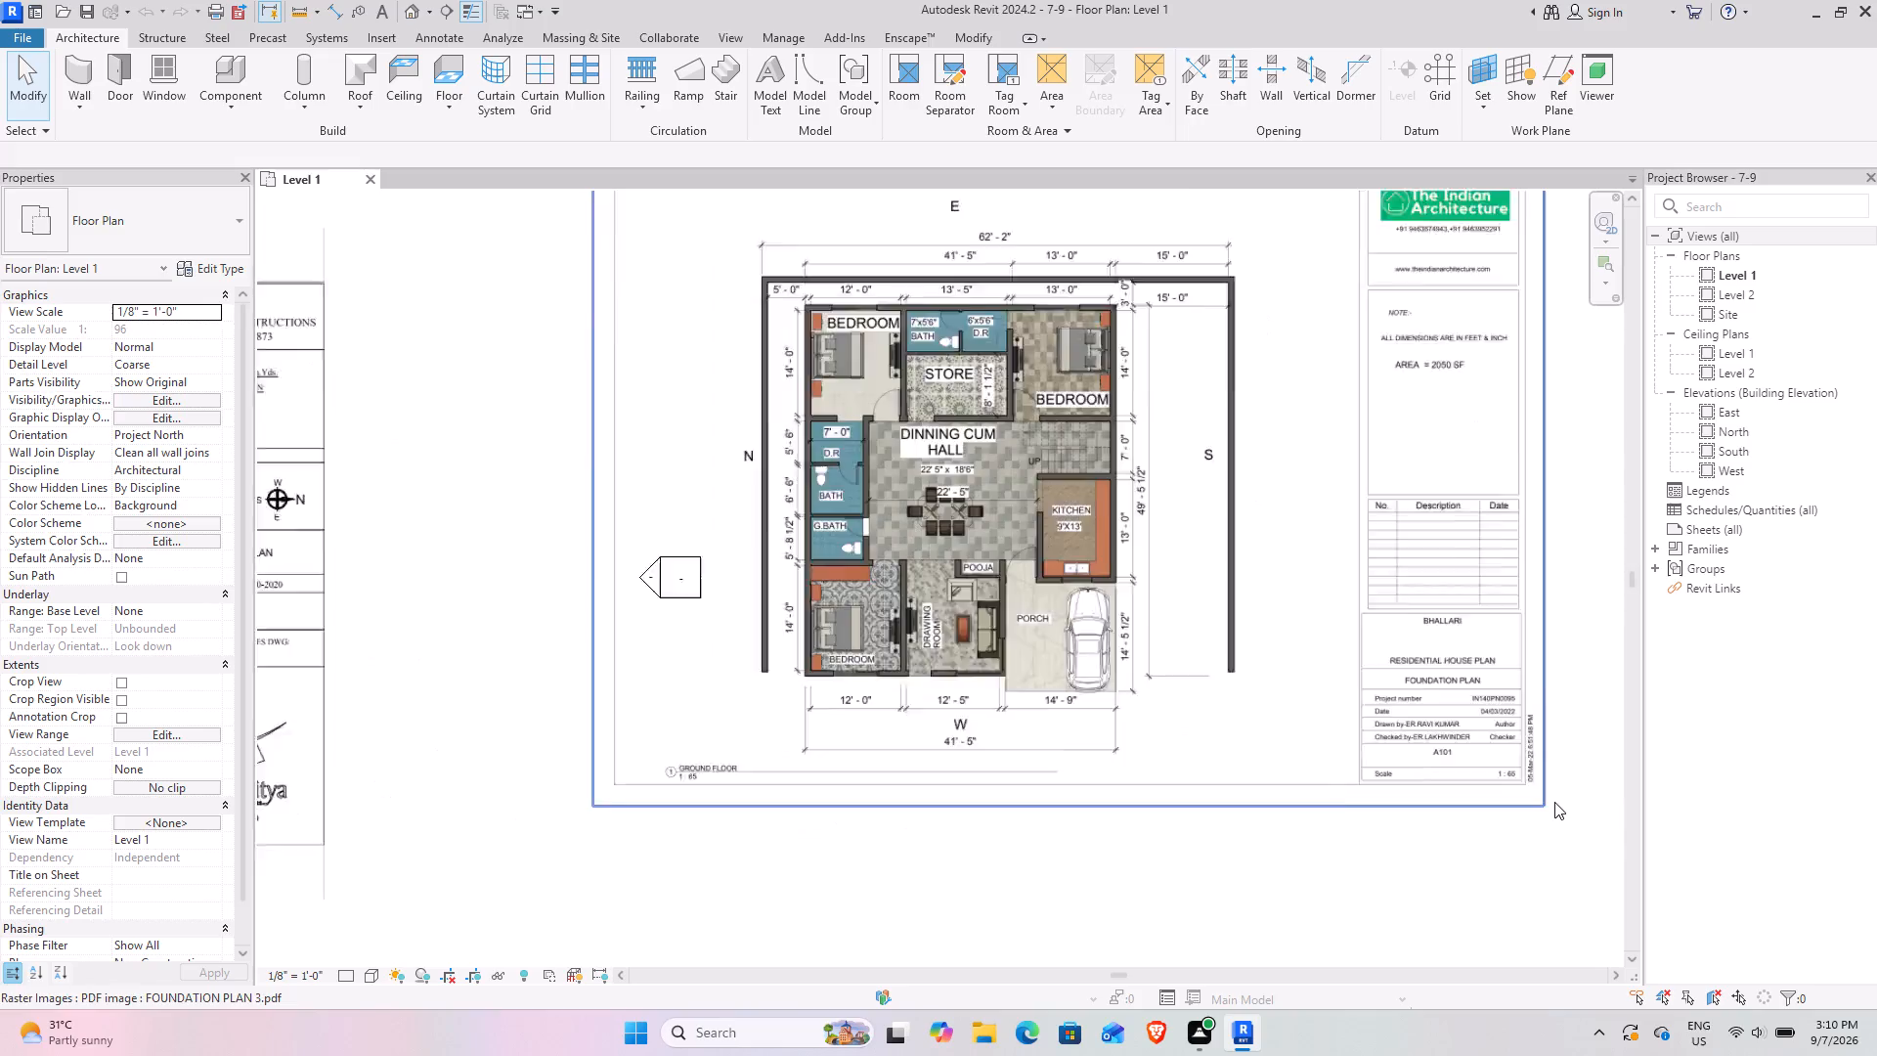
scroll(1554, 802, "up", 3)
scroll(716, 827, "down", 3)
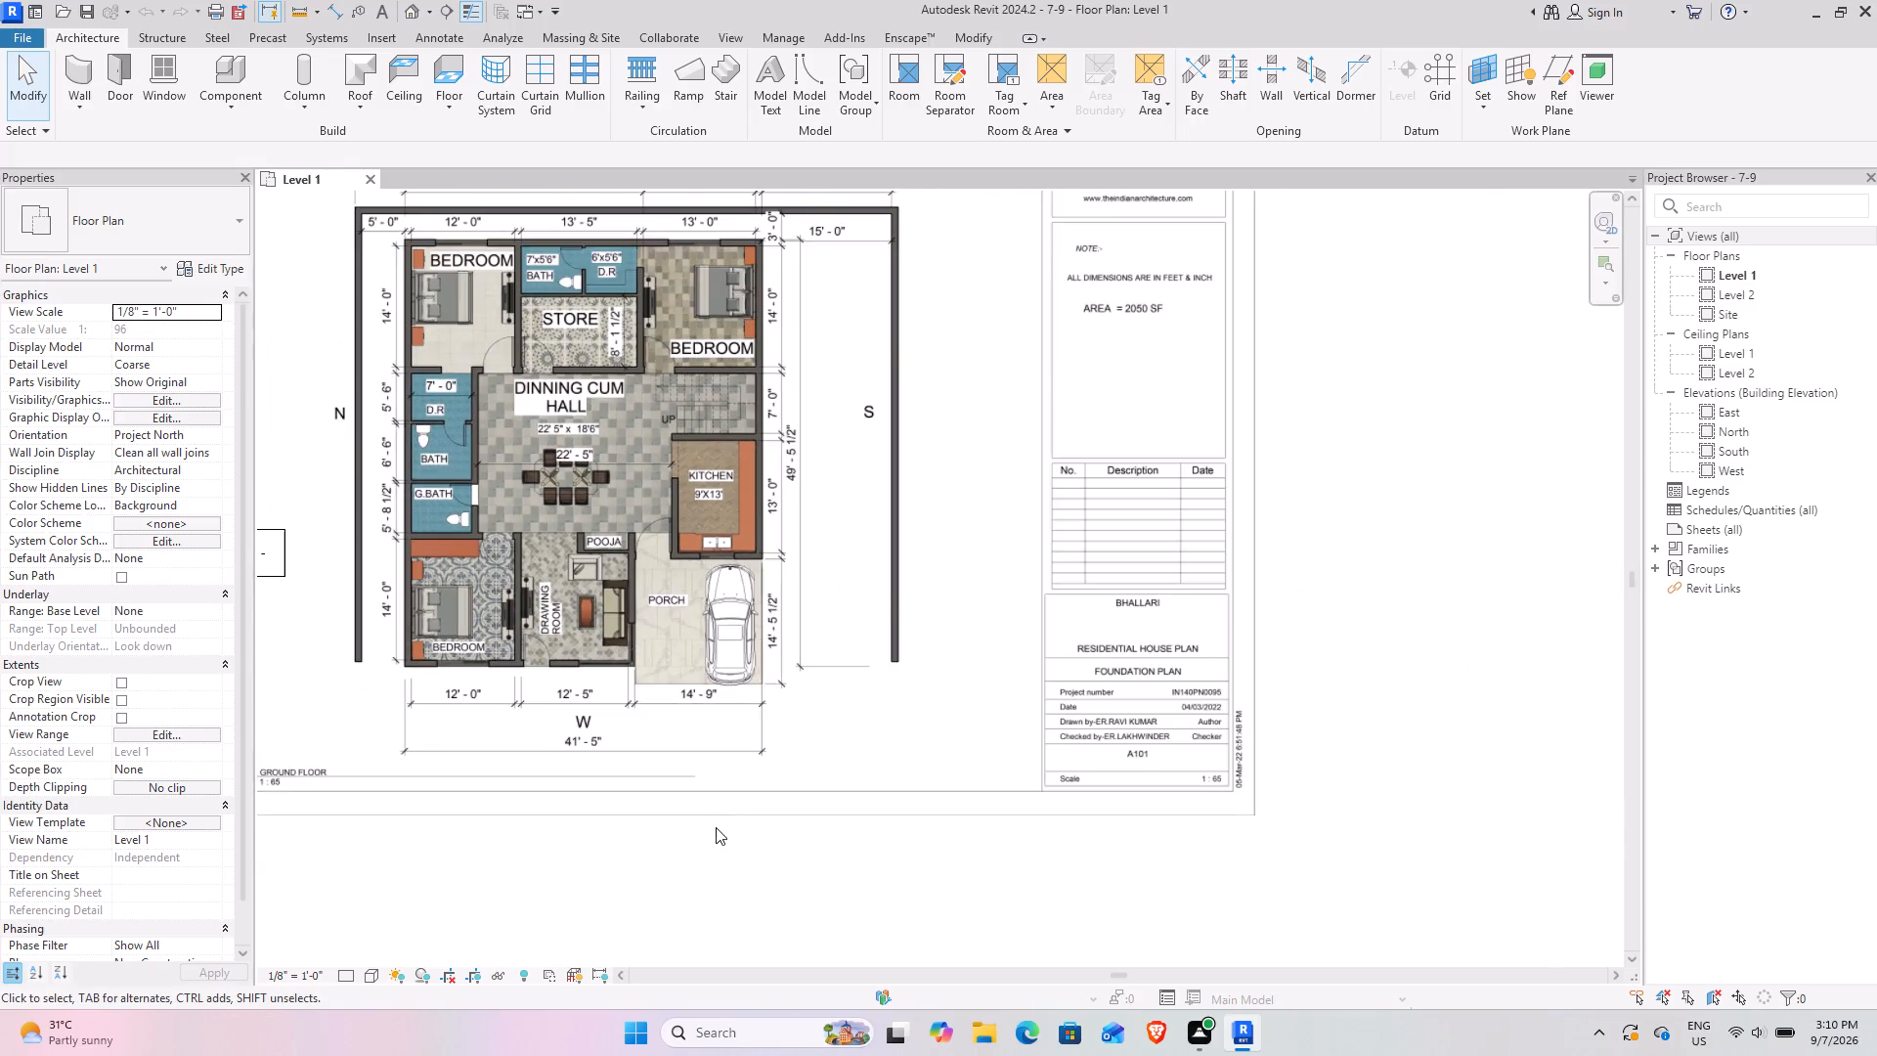
Review the 7-9 REF and FOUNDATION PLAN 3 sheets side by side in Level 1.
scroll(716, 827, "down", 1)
scroll(716, 827, "up", 1)
scroll(781, 372, "down", 9)
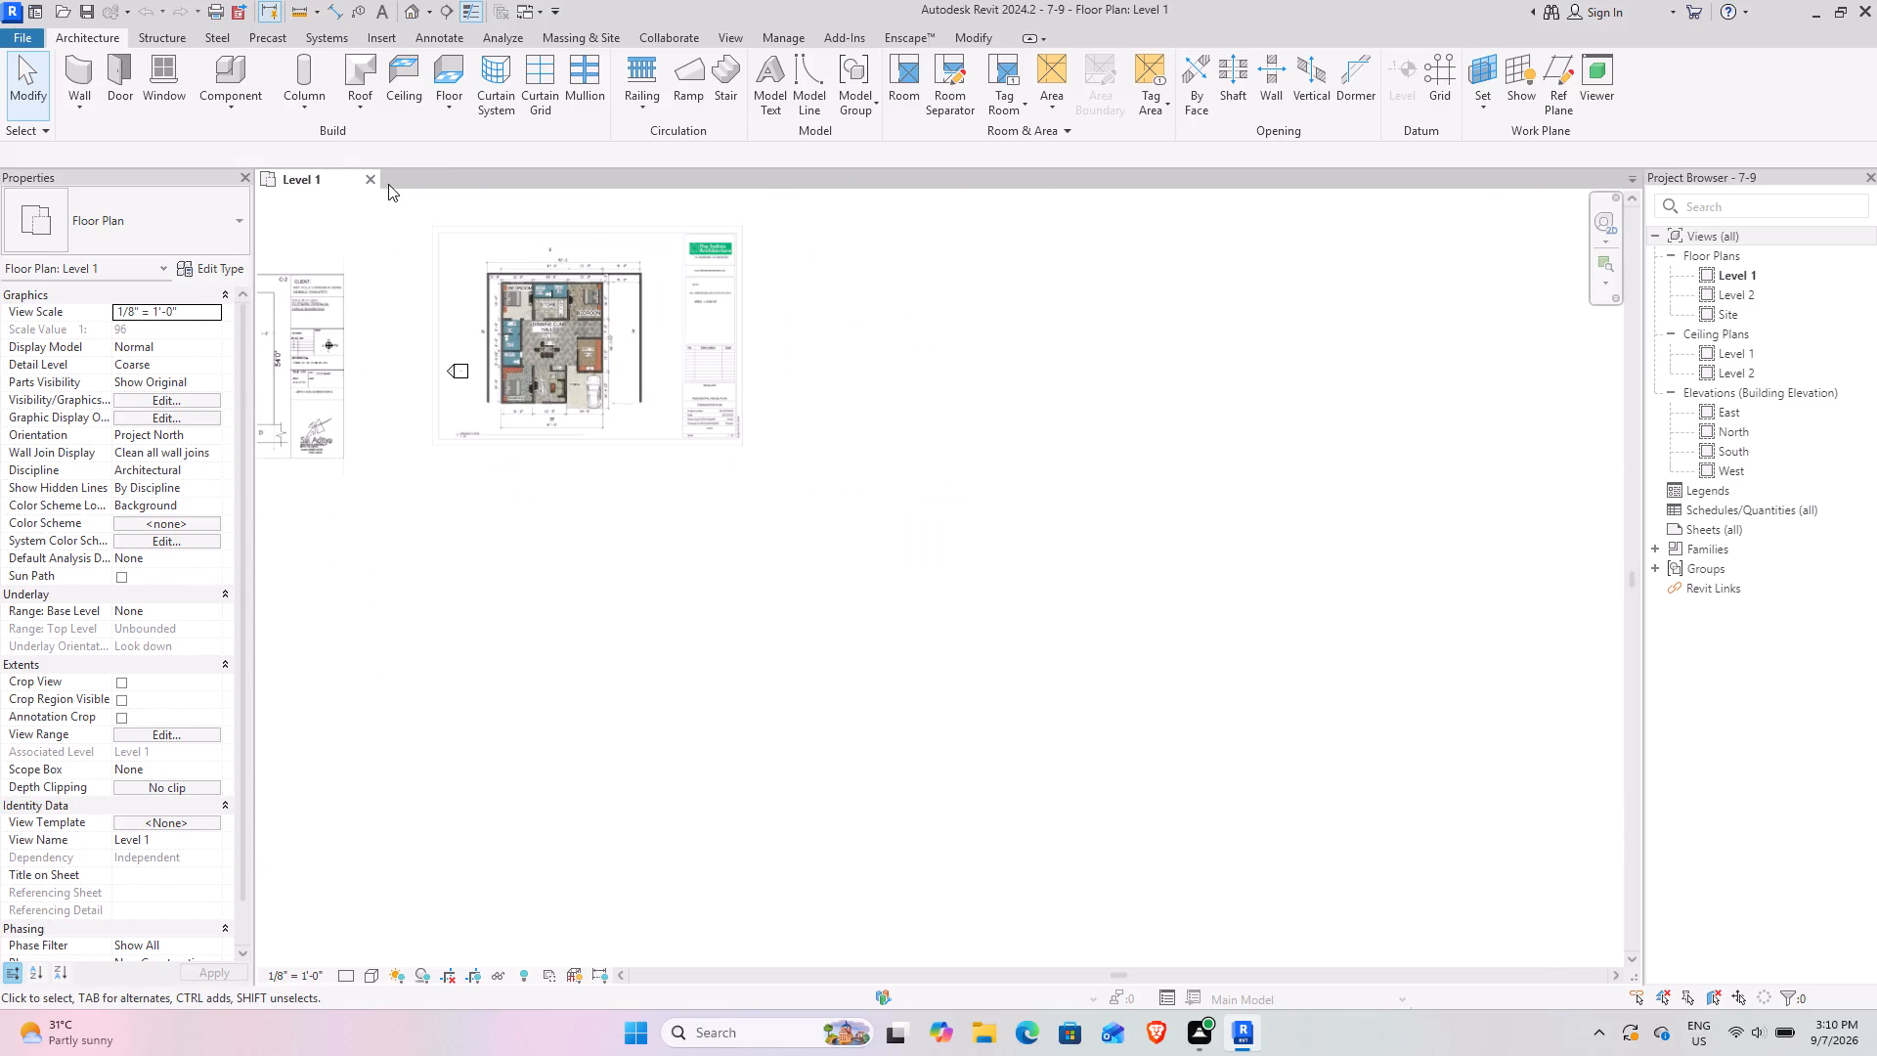
middle_click_drag(349, 213, 934, 538)
scroll(951, 499, "up", 1)
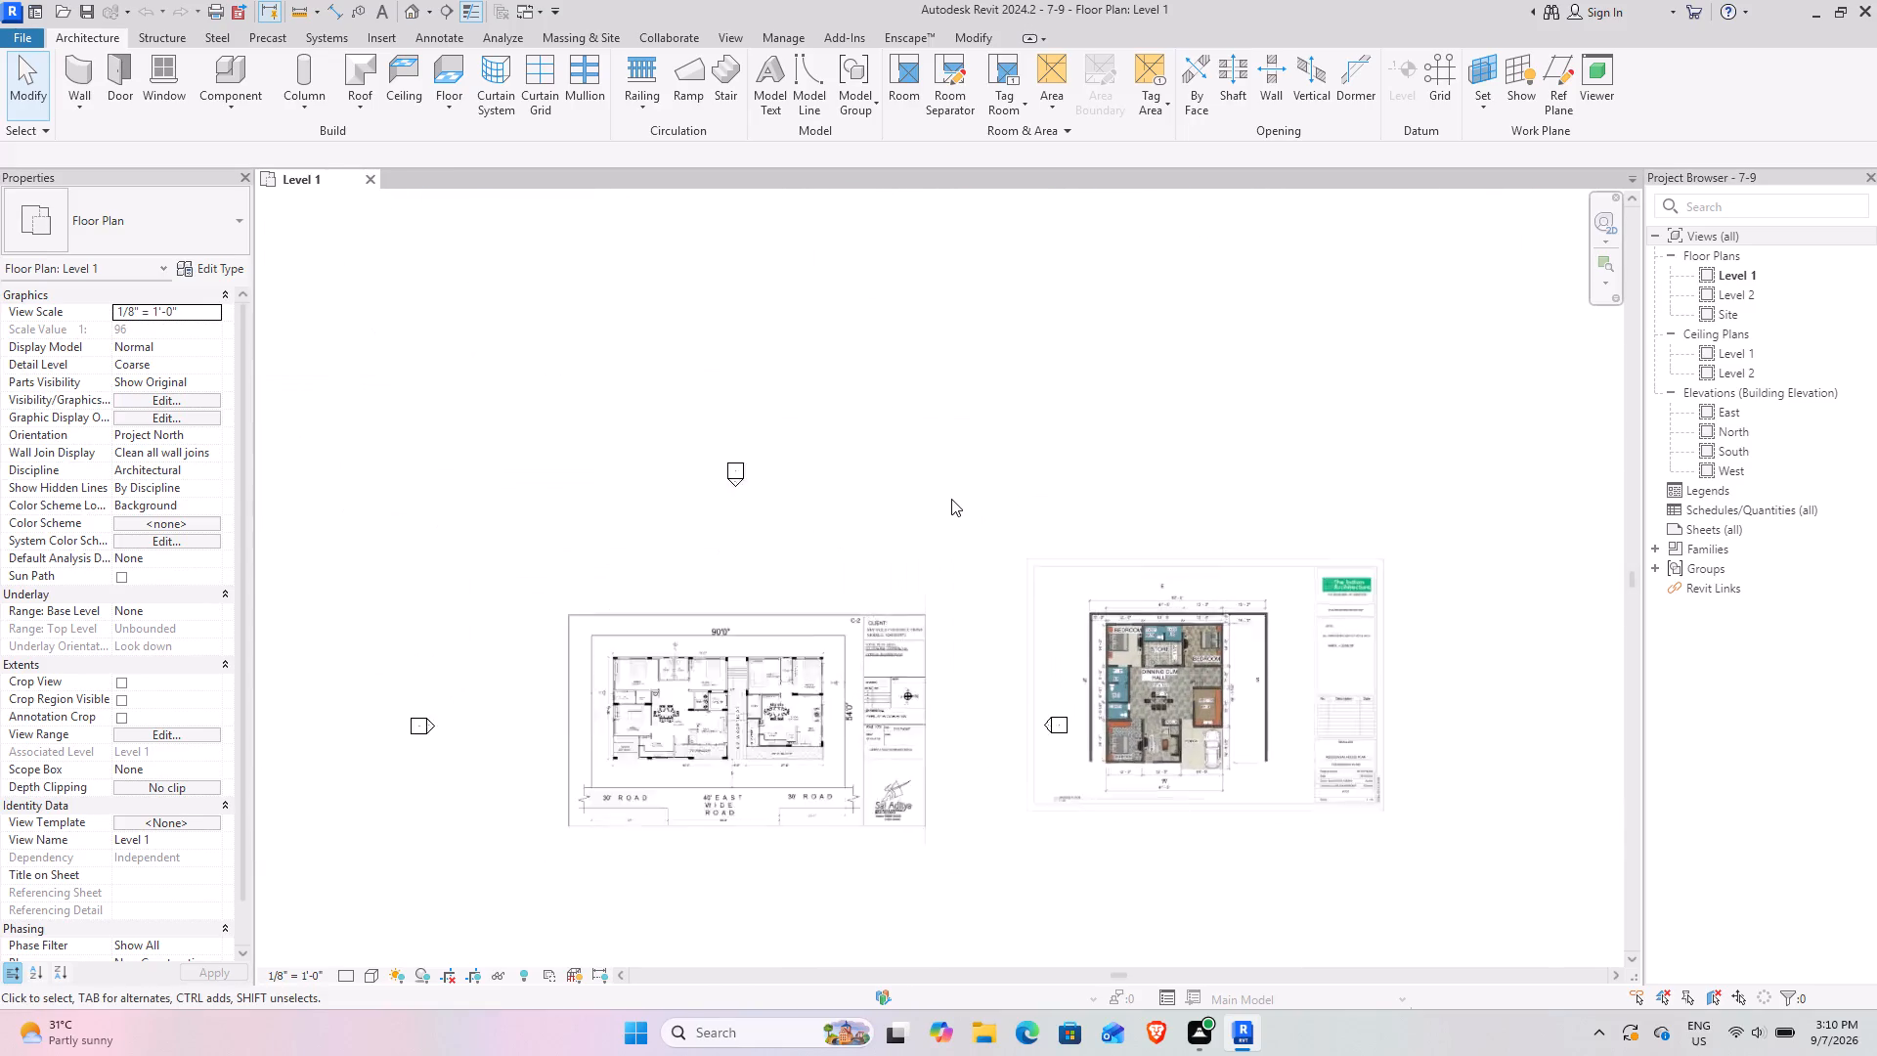
scroll(951, 499, "up", 2)
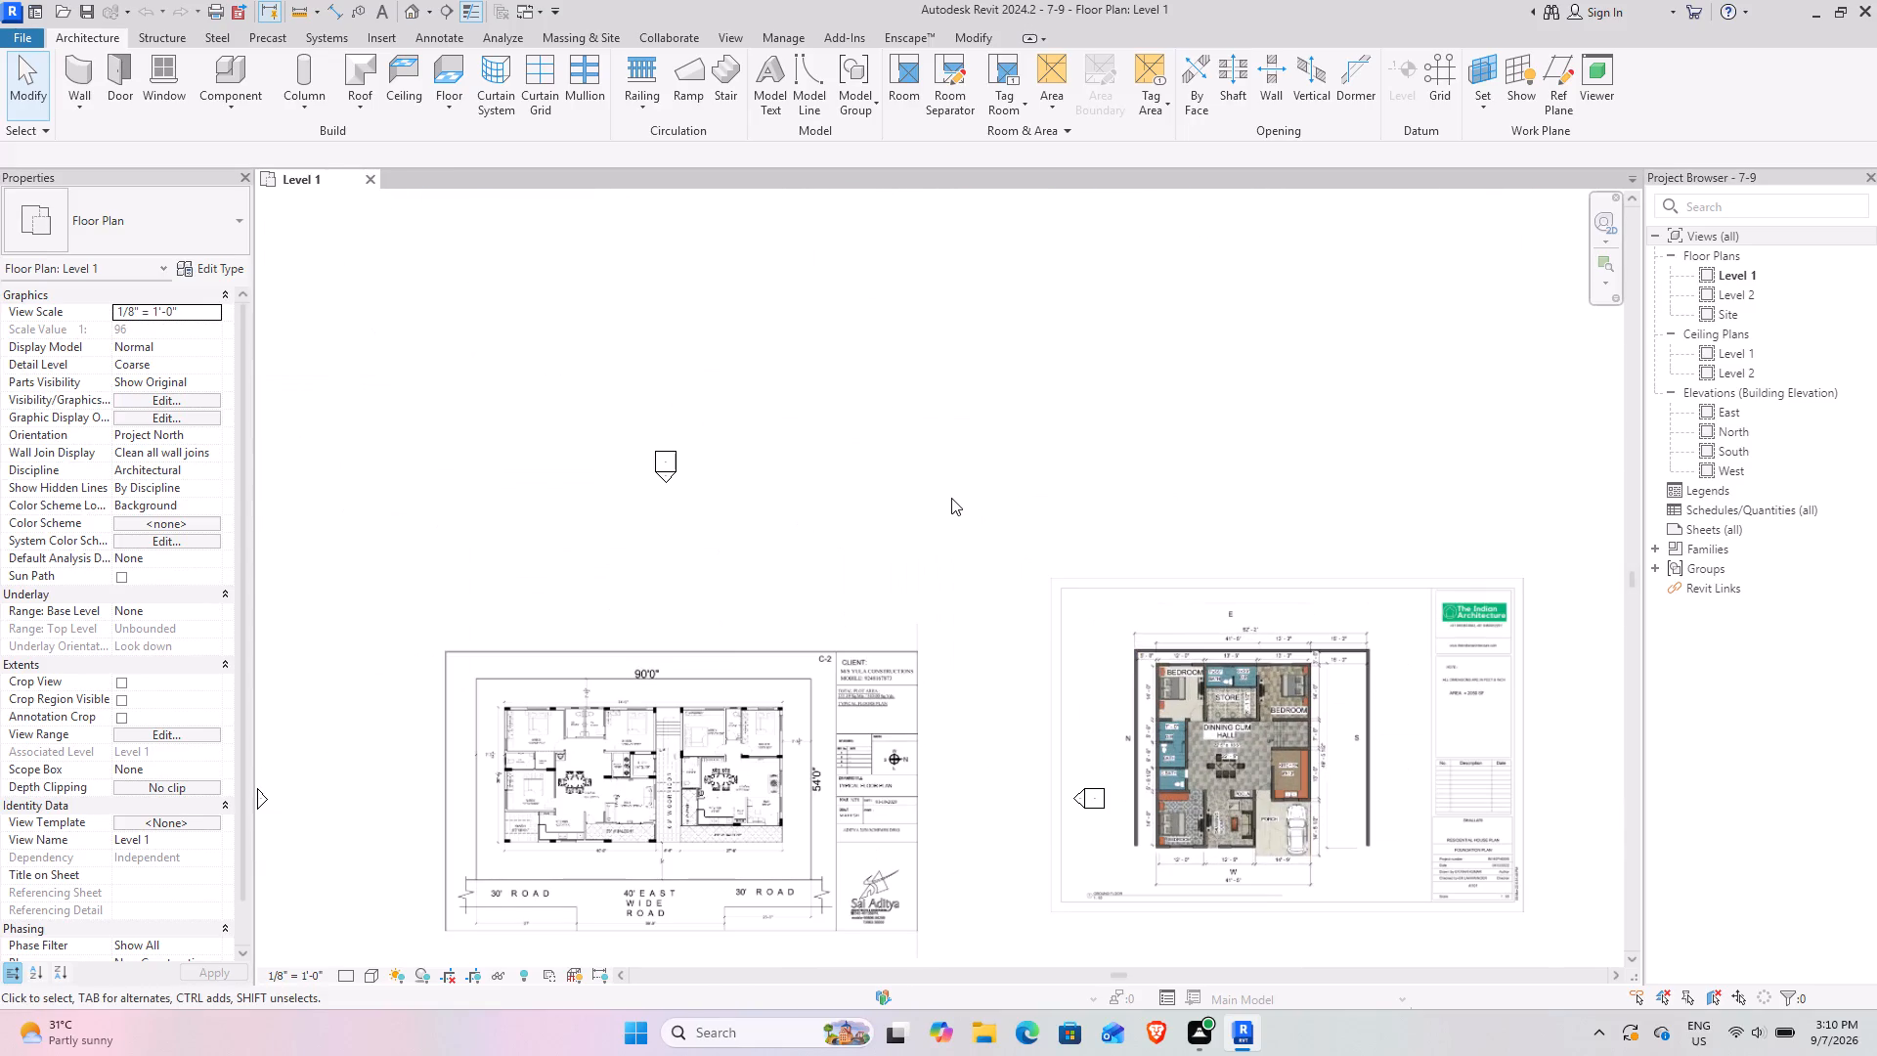
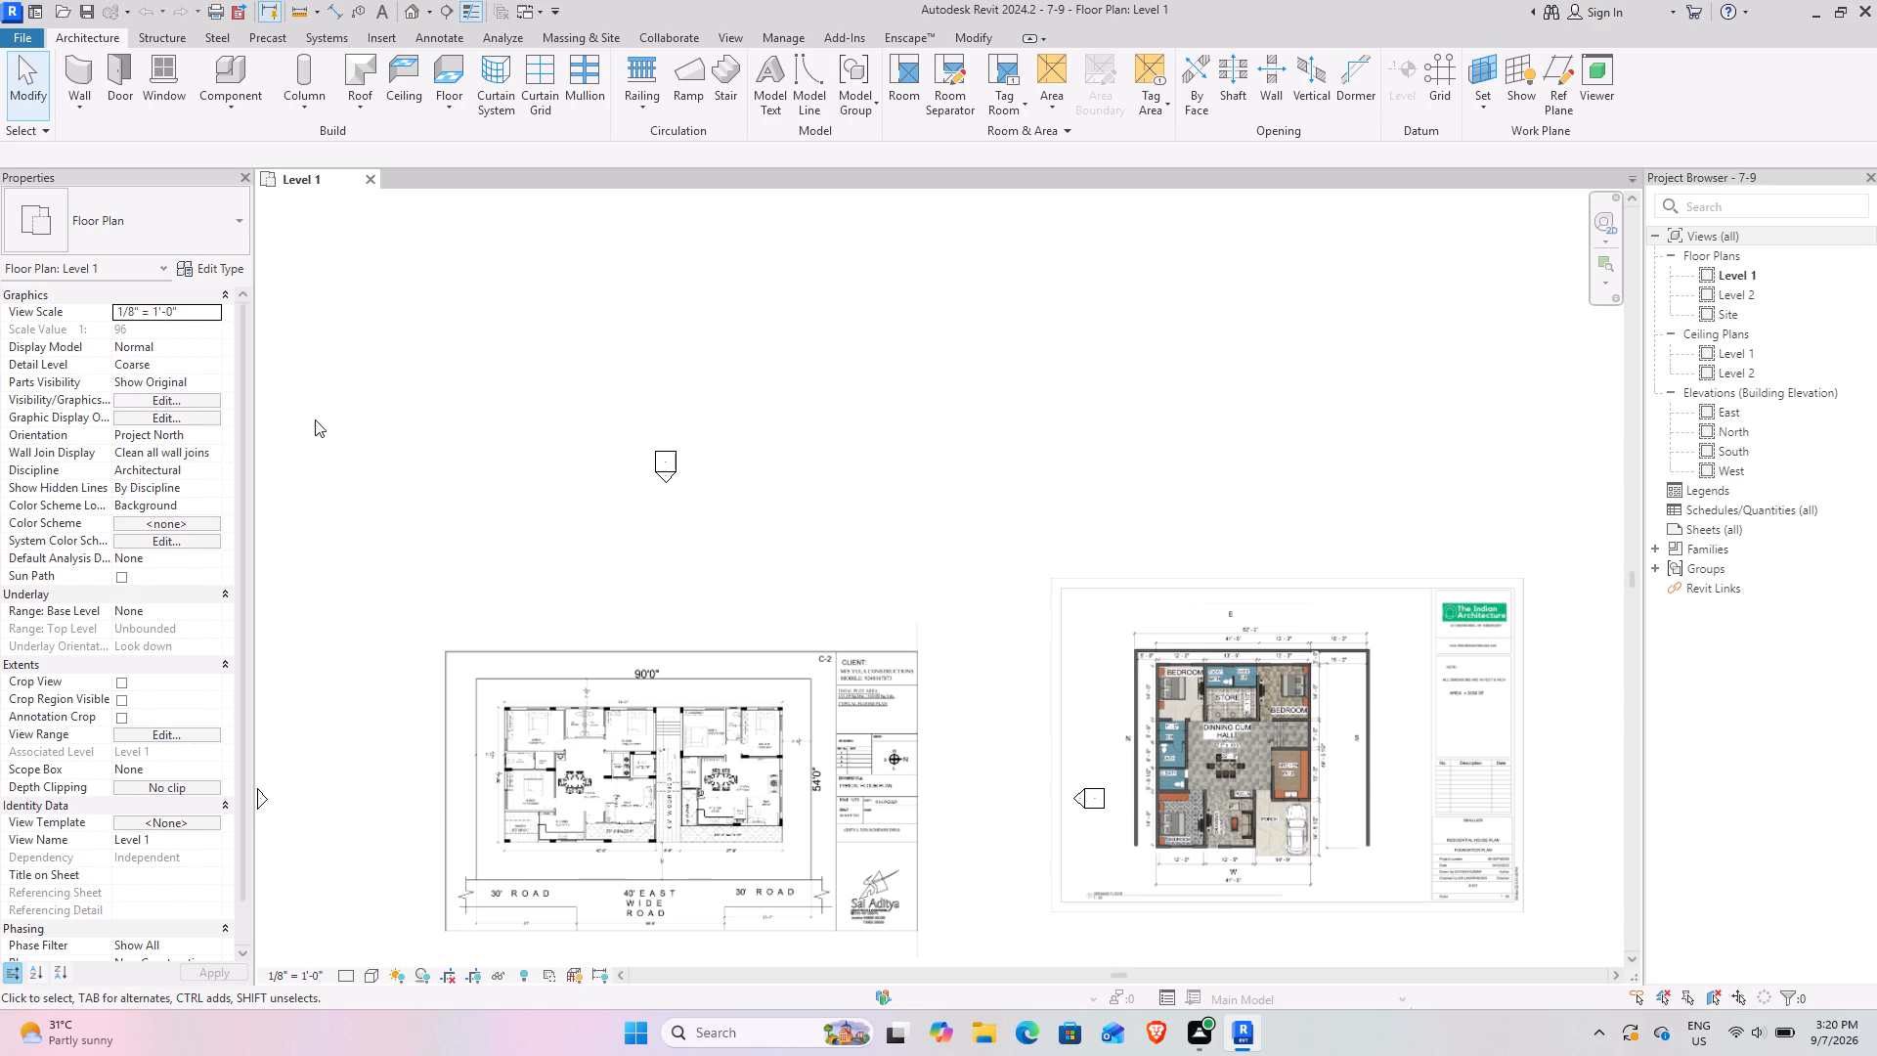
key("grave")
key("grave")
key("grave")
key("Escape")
Enable snaps on the FOUNDATION PLAN 3 PDF image in Level 1.
scroll(1282, 518, "down", 3)
middle_click_drag(918, 568, 911, 469)
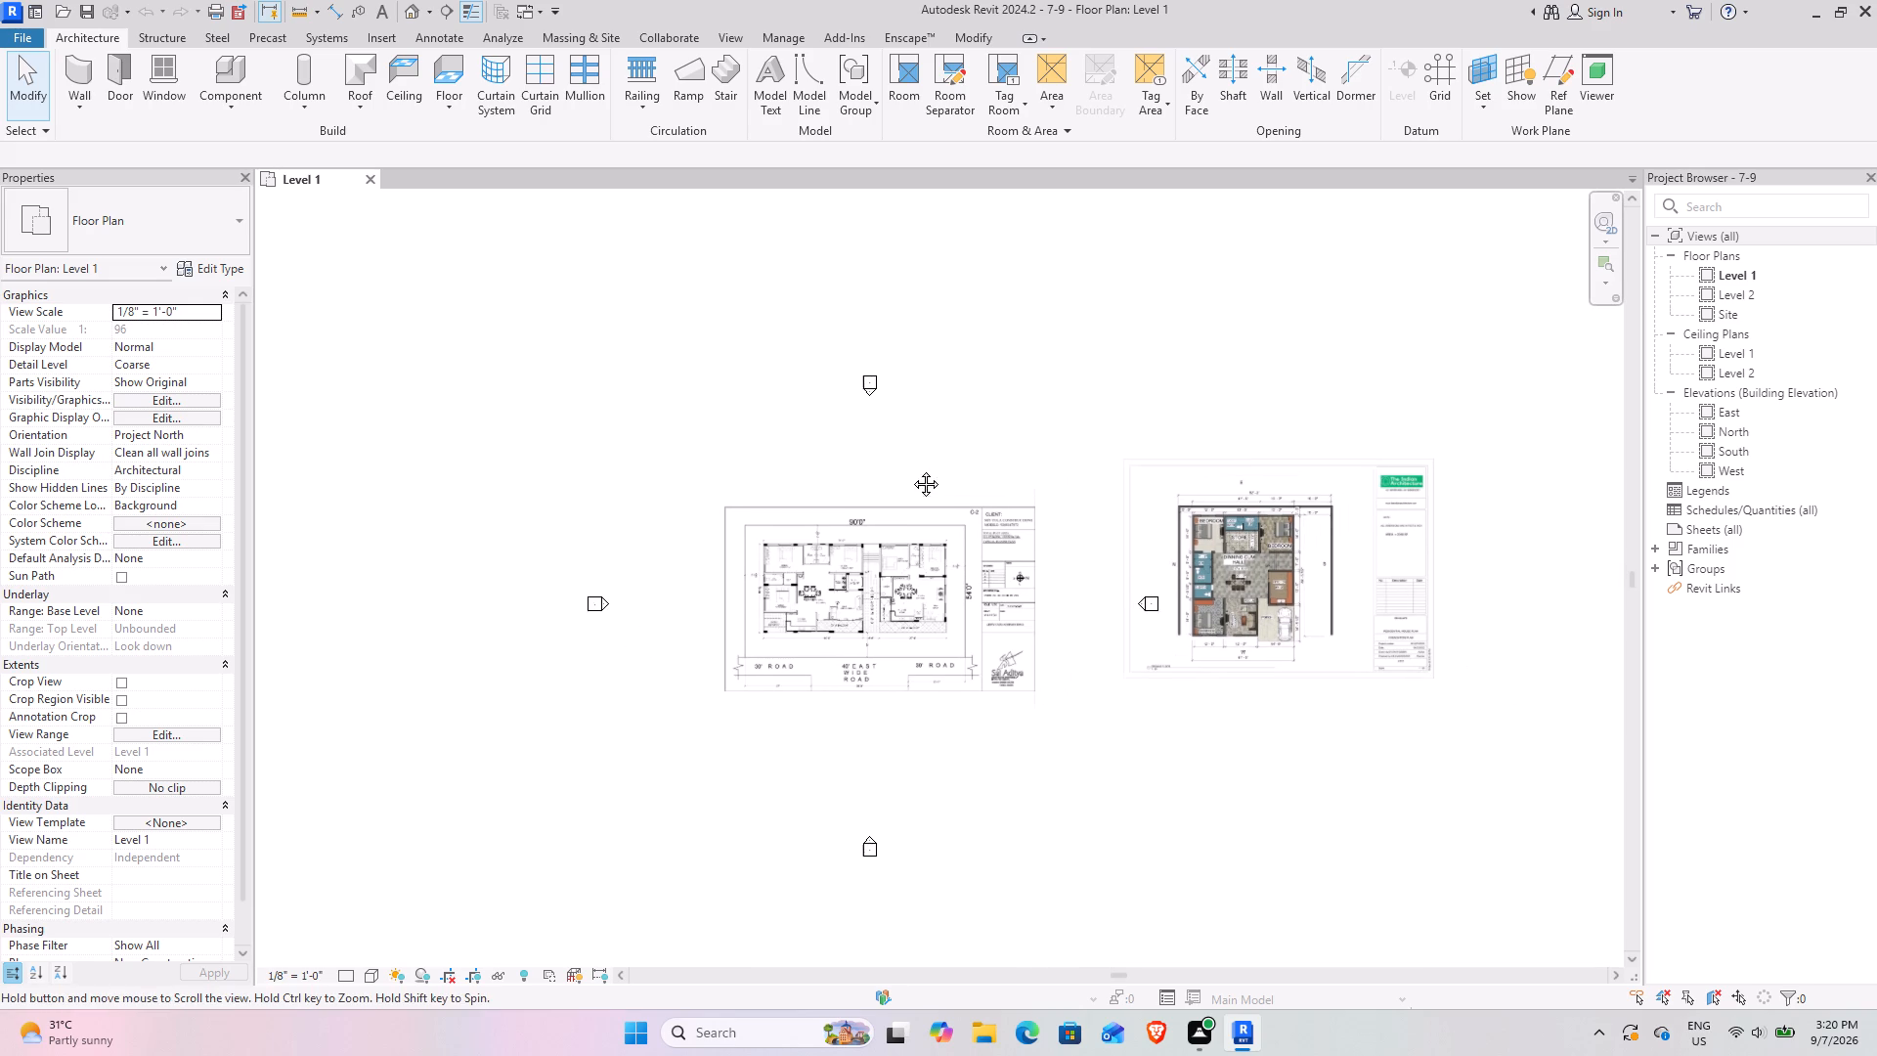
middle_click_drag(911, 469, 921, 473)
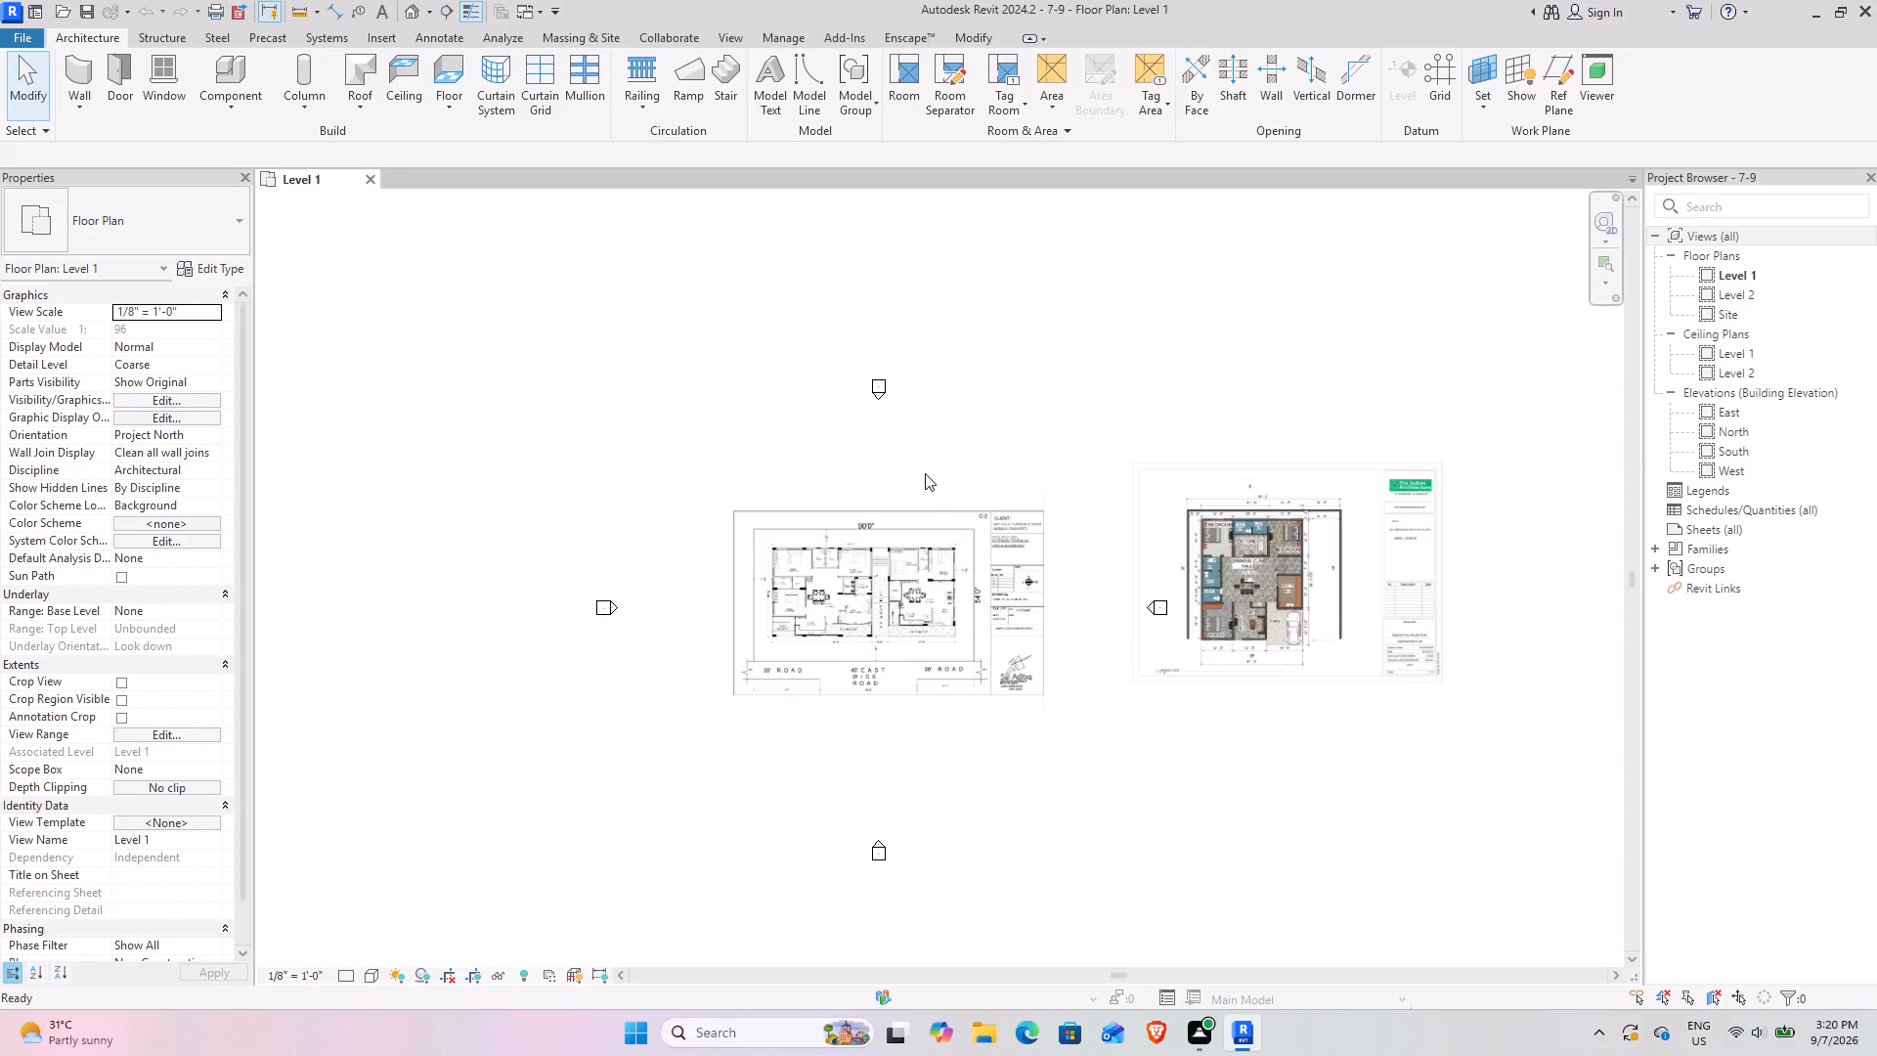
scroll(1288, 587, "up", 3)
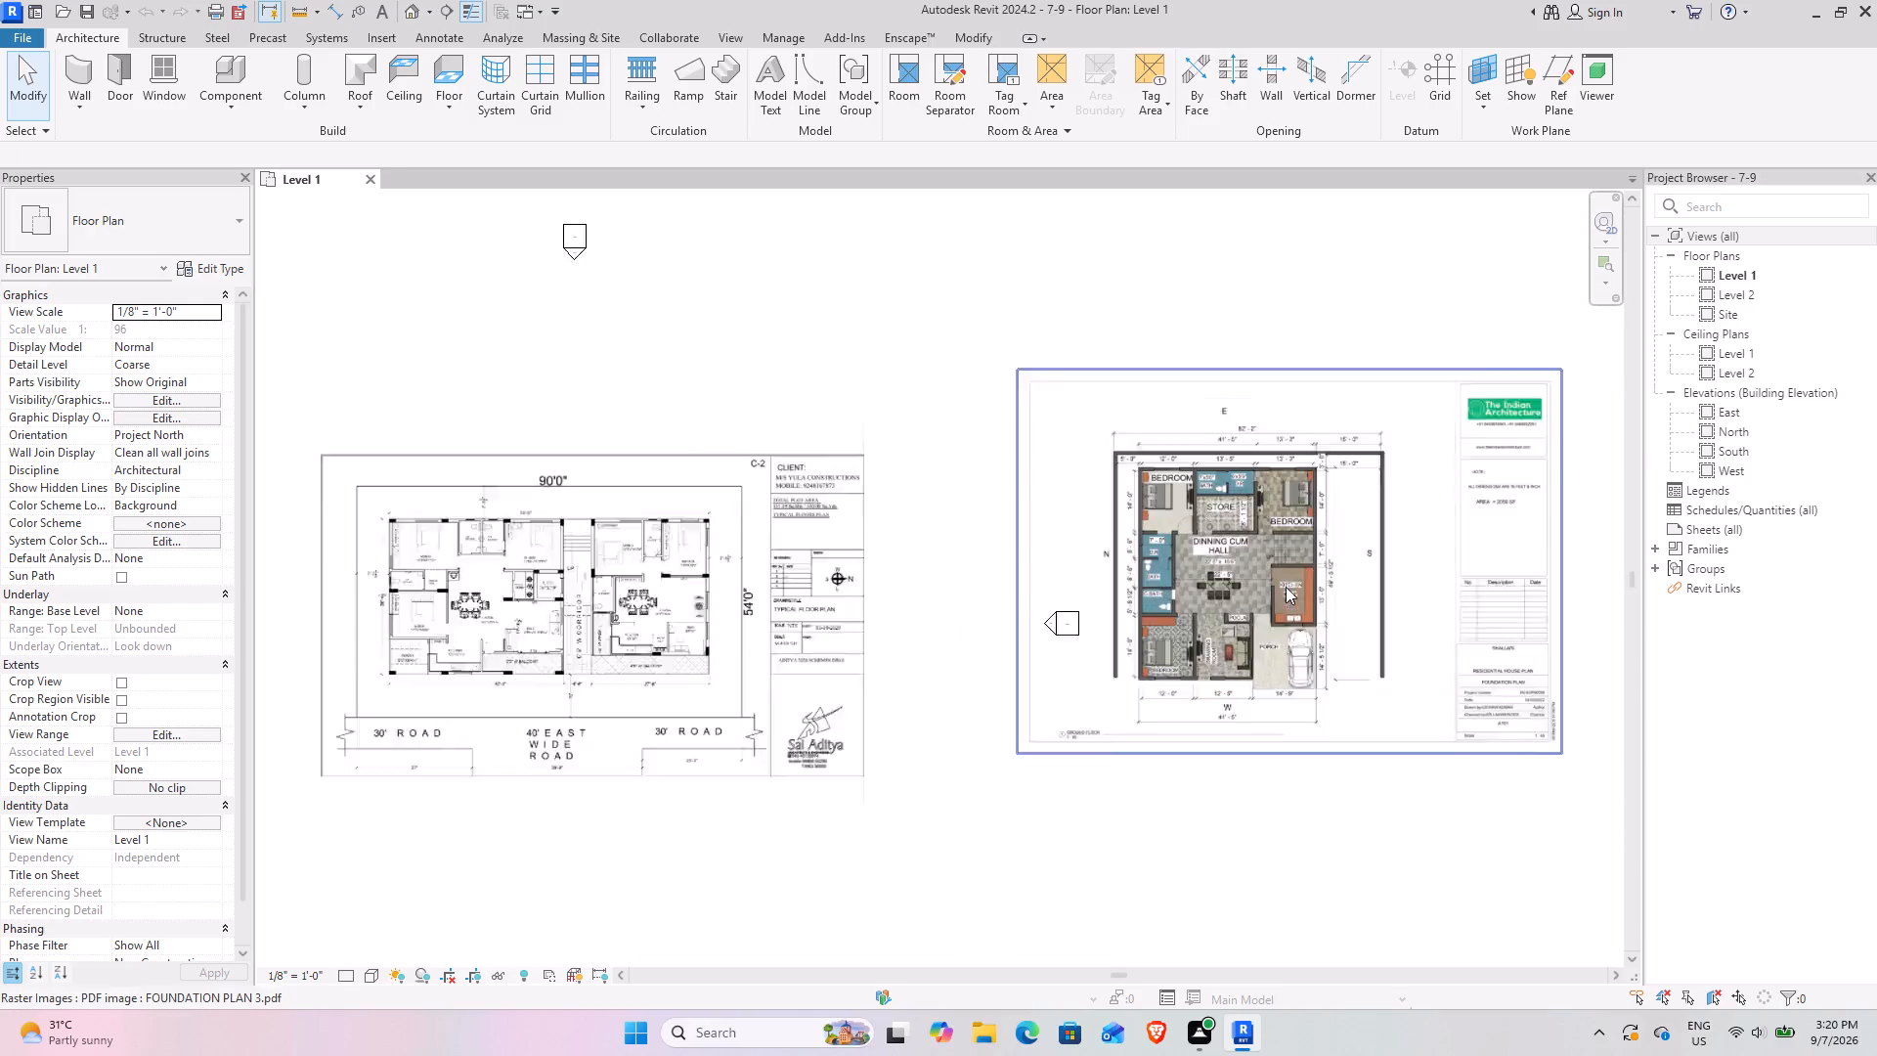
scroll(1286, 587, "up", 7)
middle_click_drag(1484, 562, 1116, 538)
scroll(1044, 528, "down", 3)
middle_click_drag(990, 462, 984, 533)
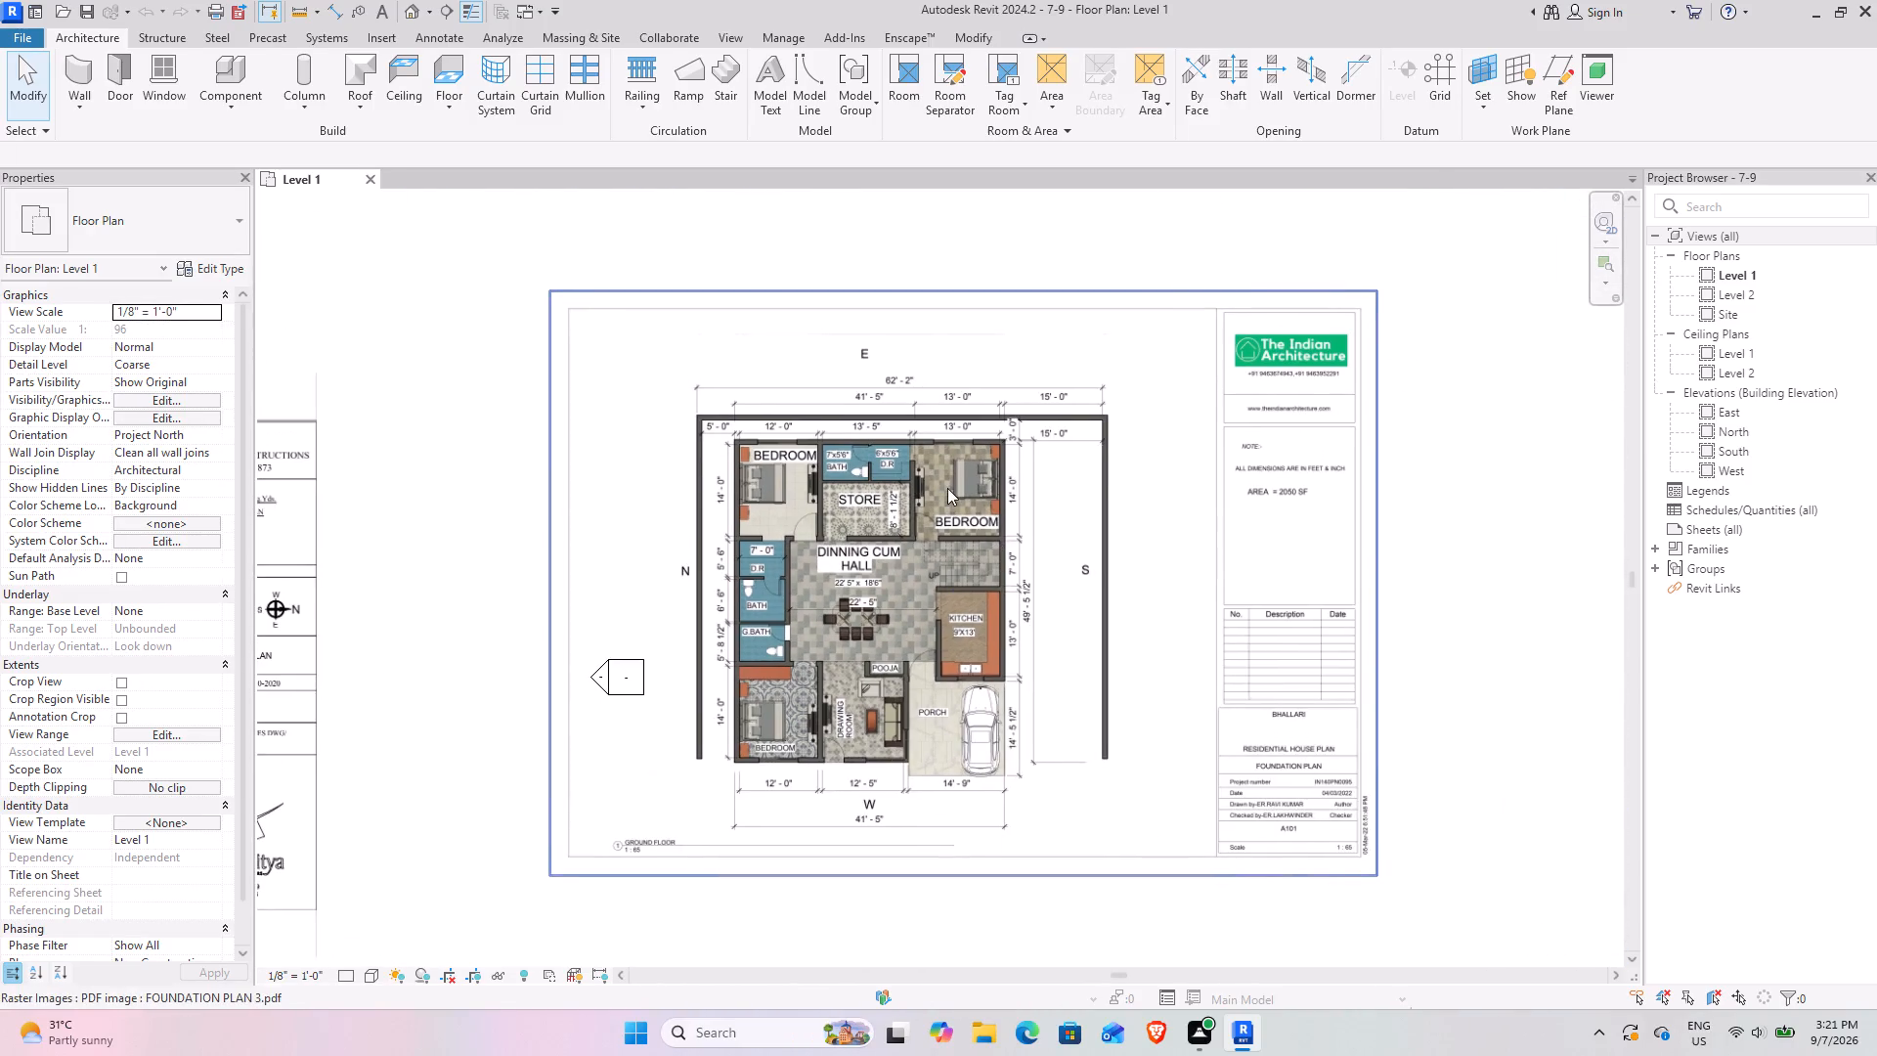
left_click(947, 488)
left_click(912, 110)
left_click(896, 98)
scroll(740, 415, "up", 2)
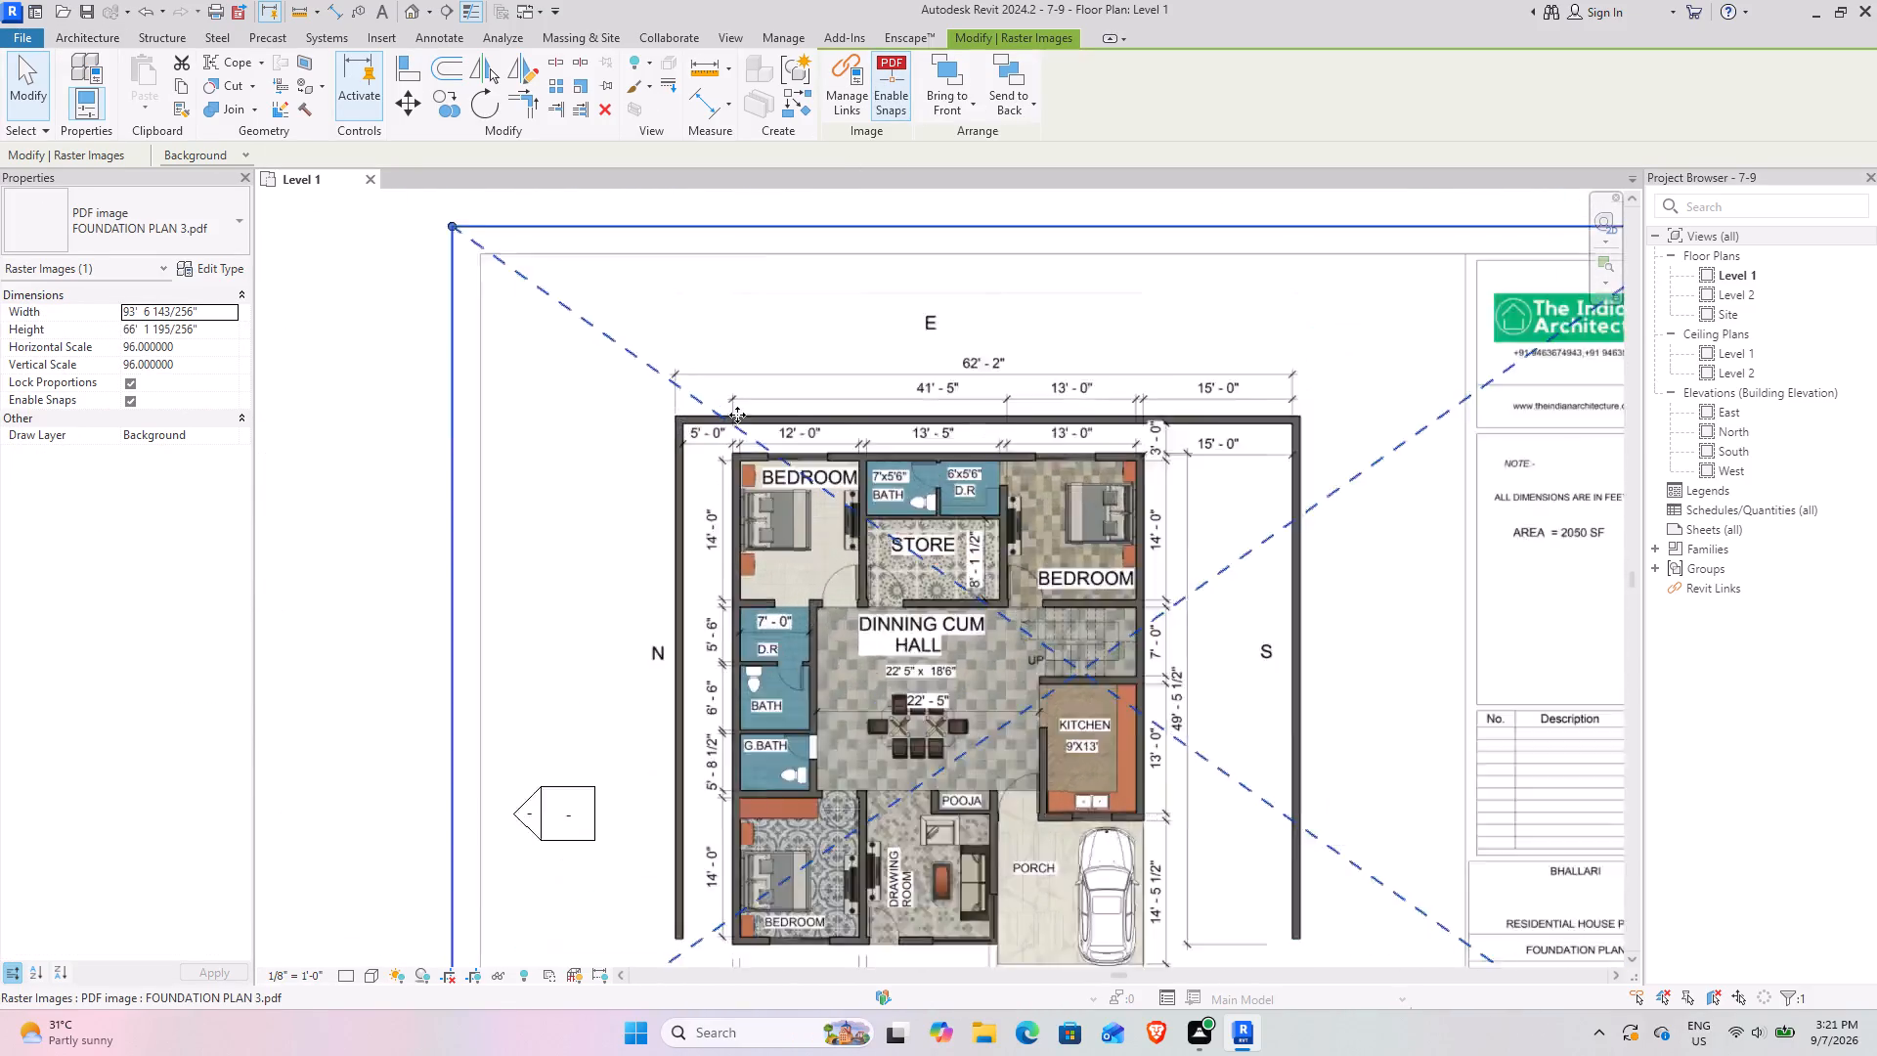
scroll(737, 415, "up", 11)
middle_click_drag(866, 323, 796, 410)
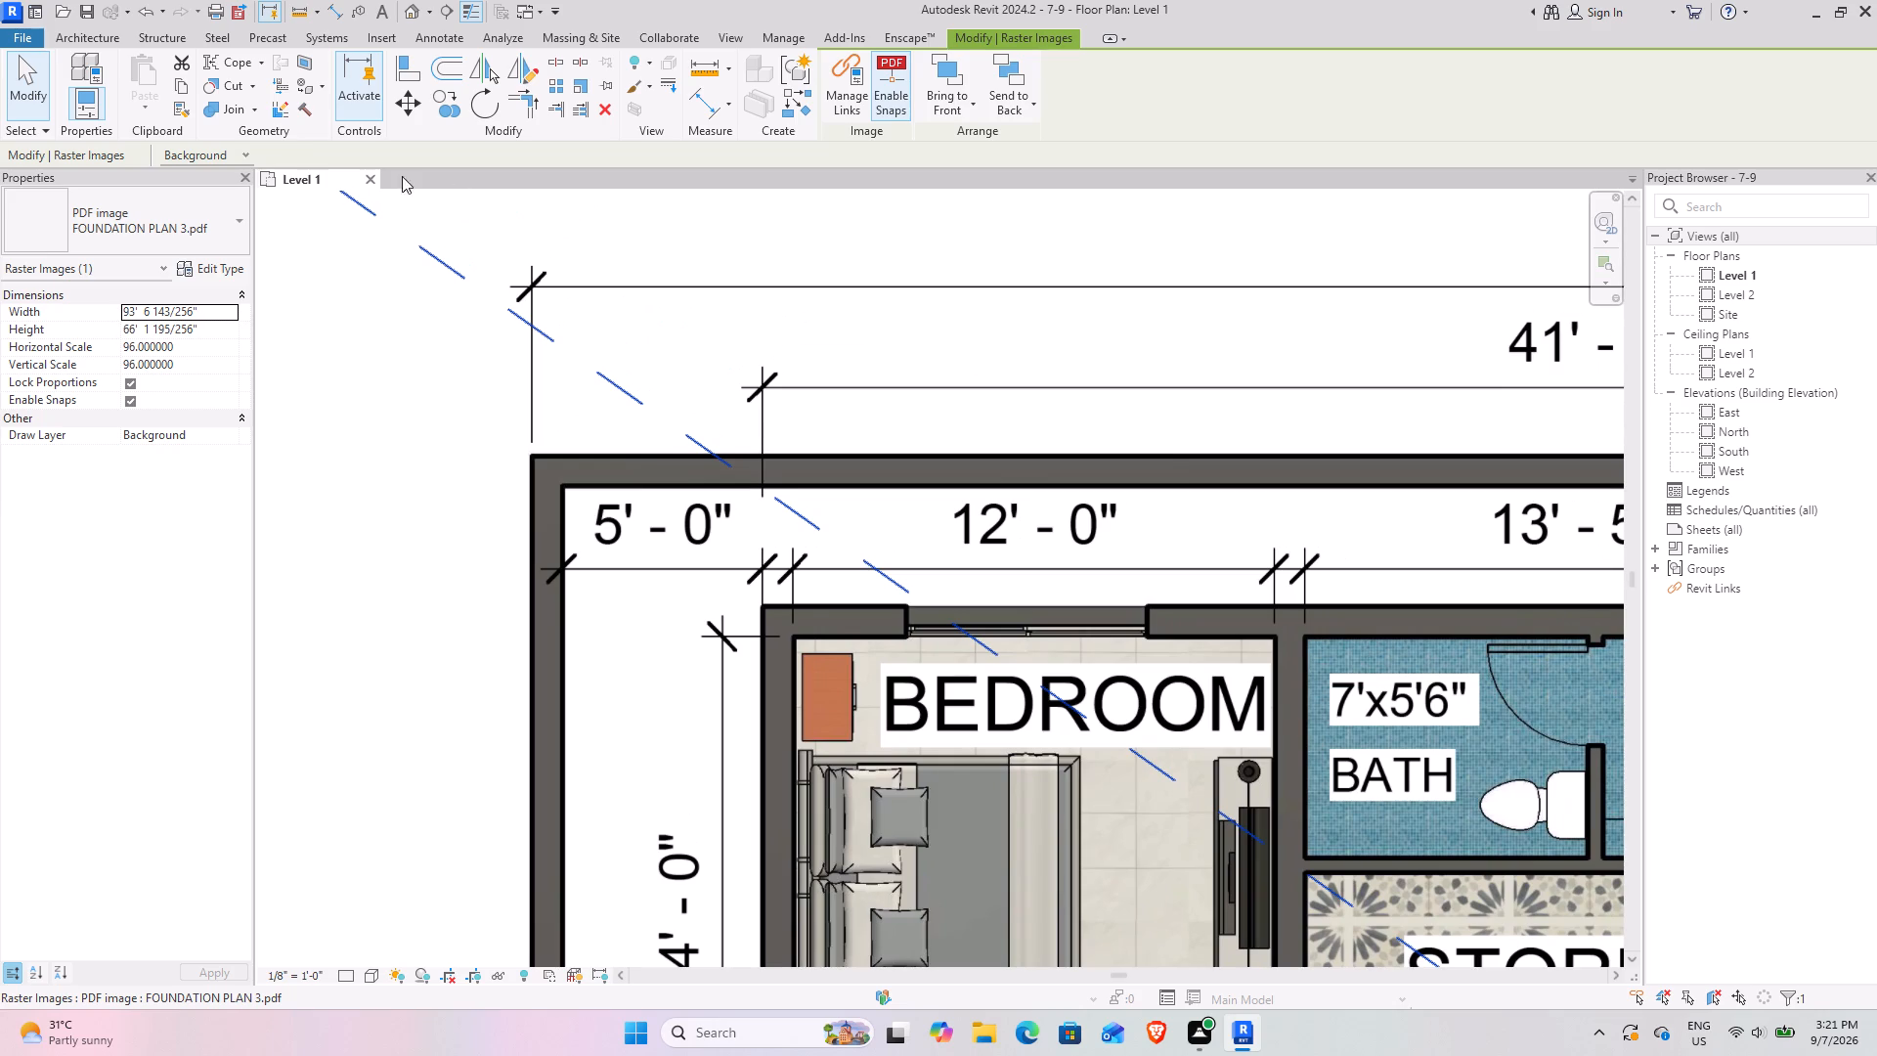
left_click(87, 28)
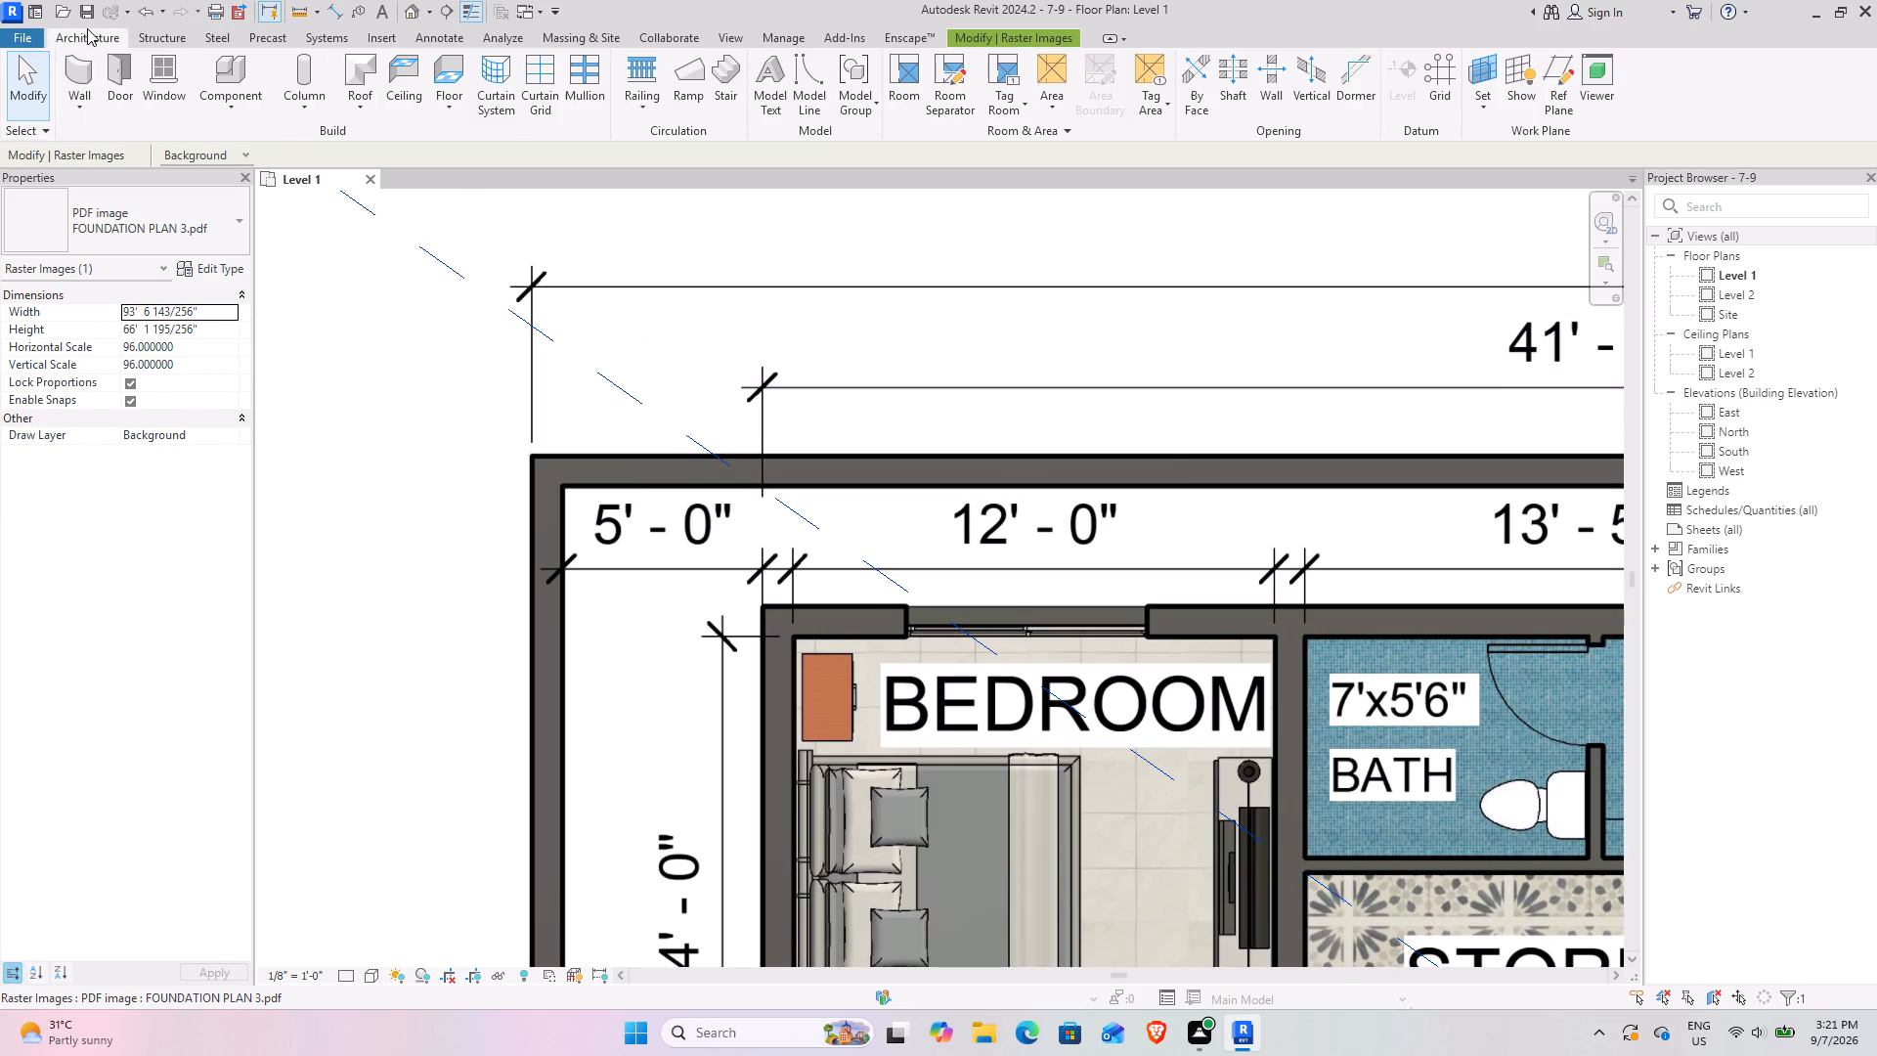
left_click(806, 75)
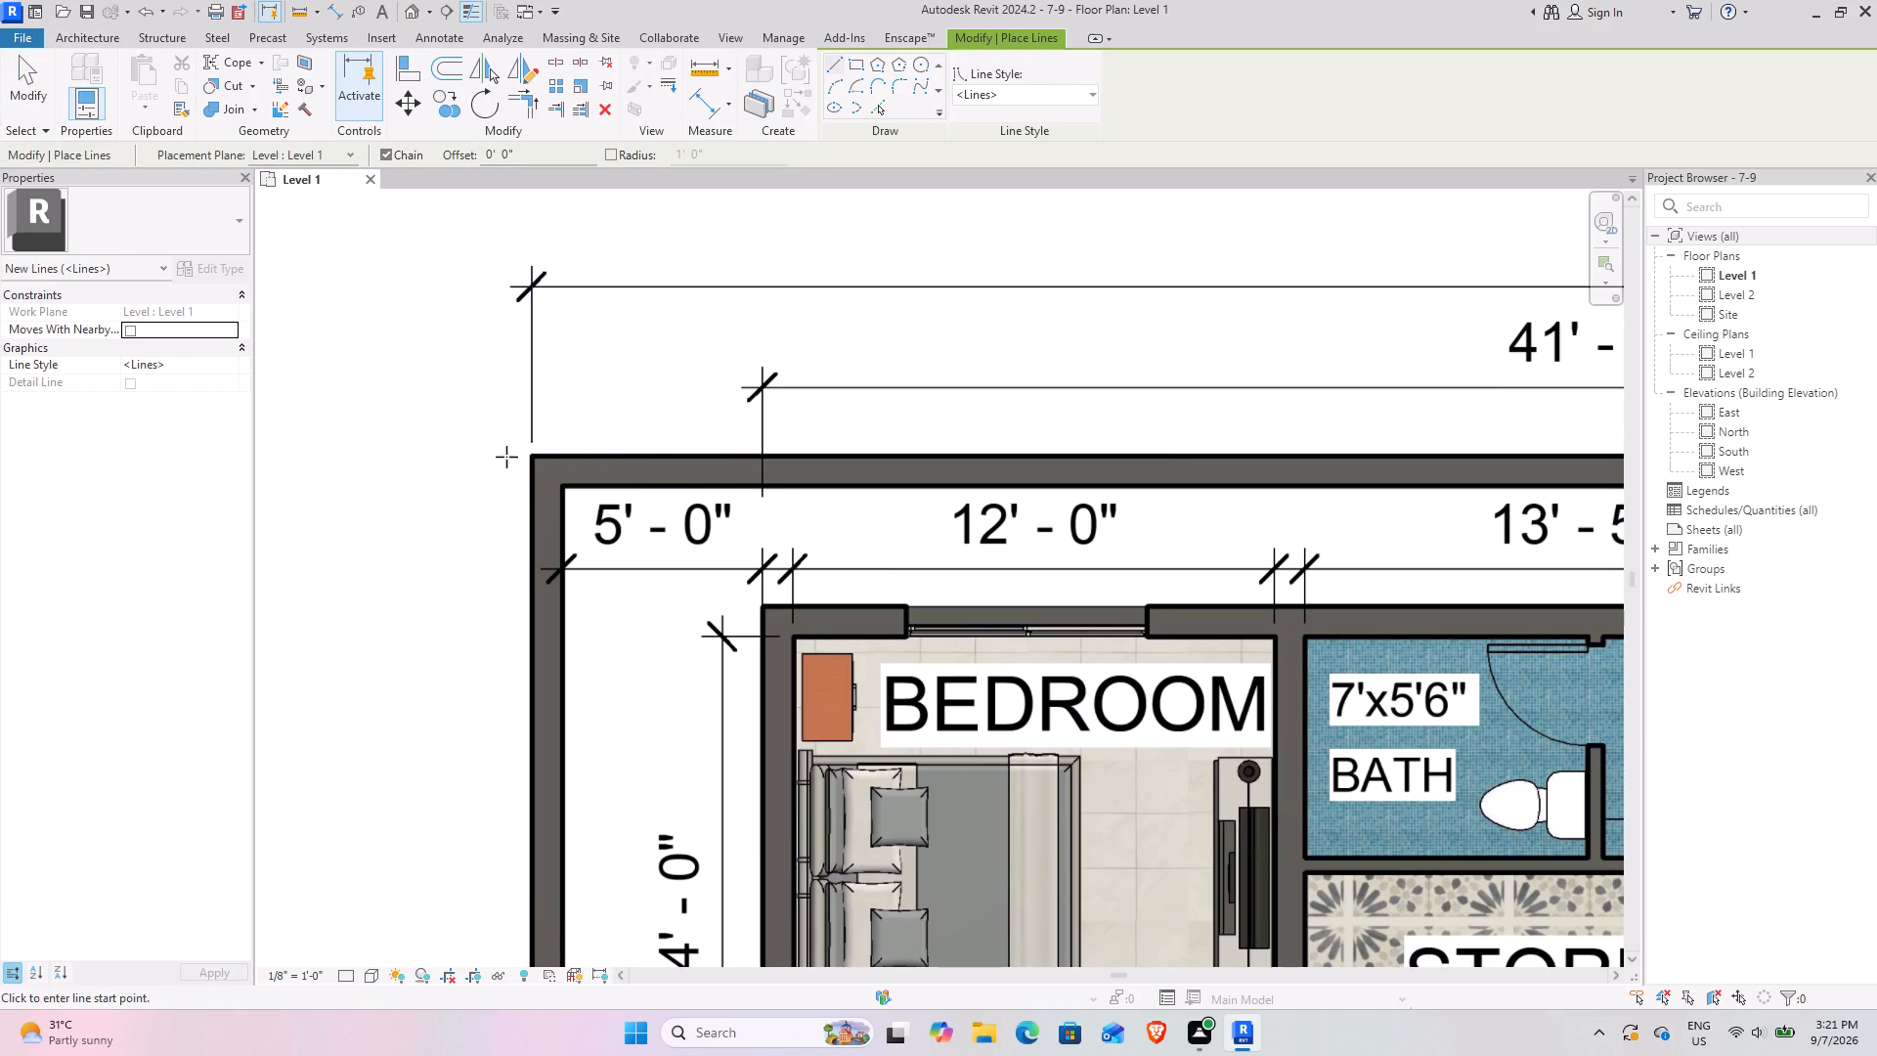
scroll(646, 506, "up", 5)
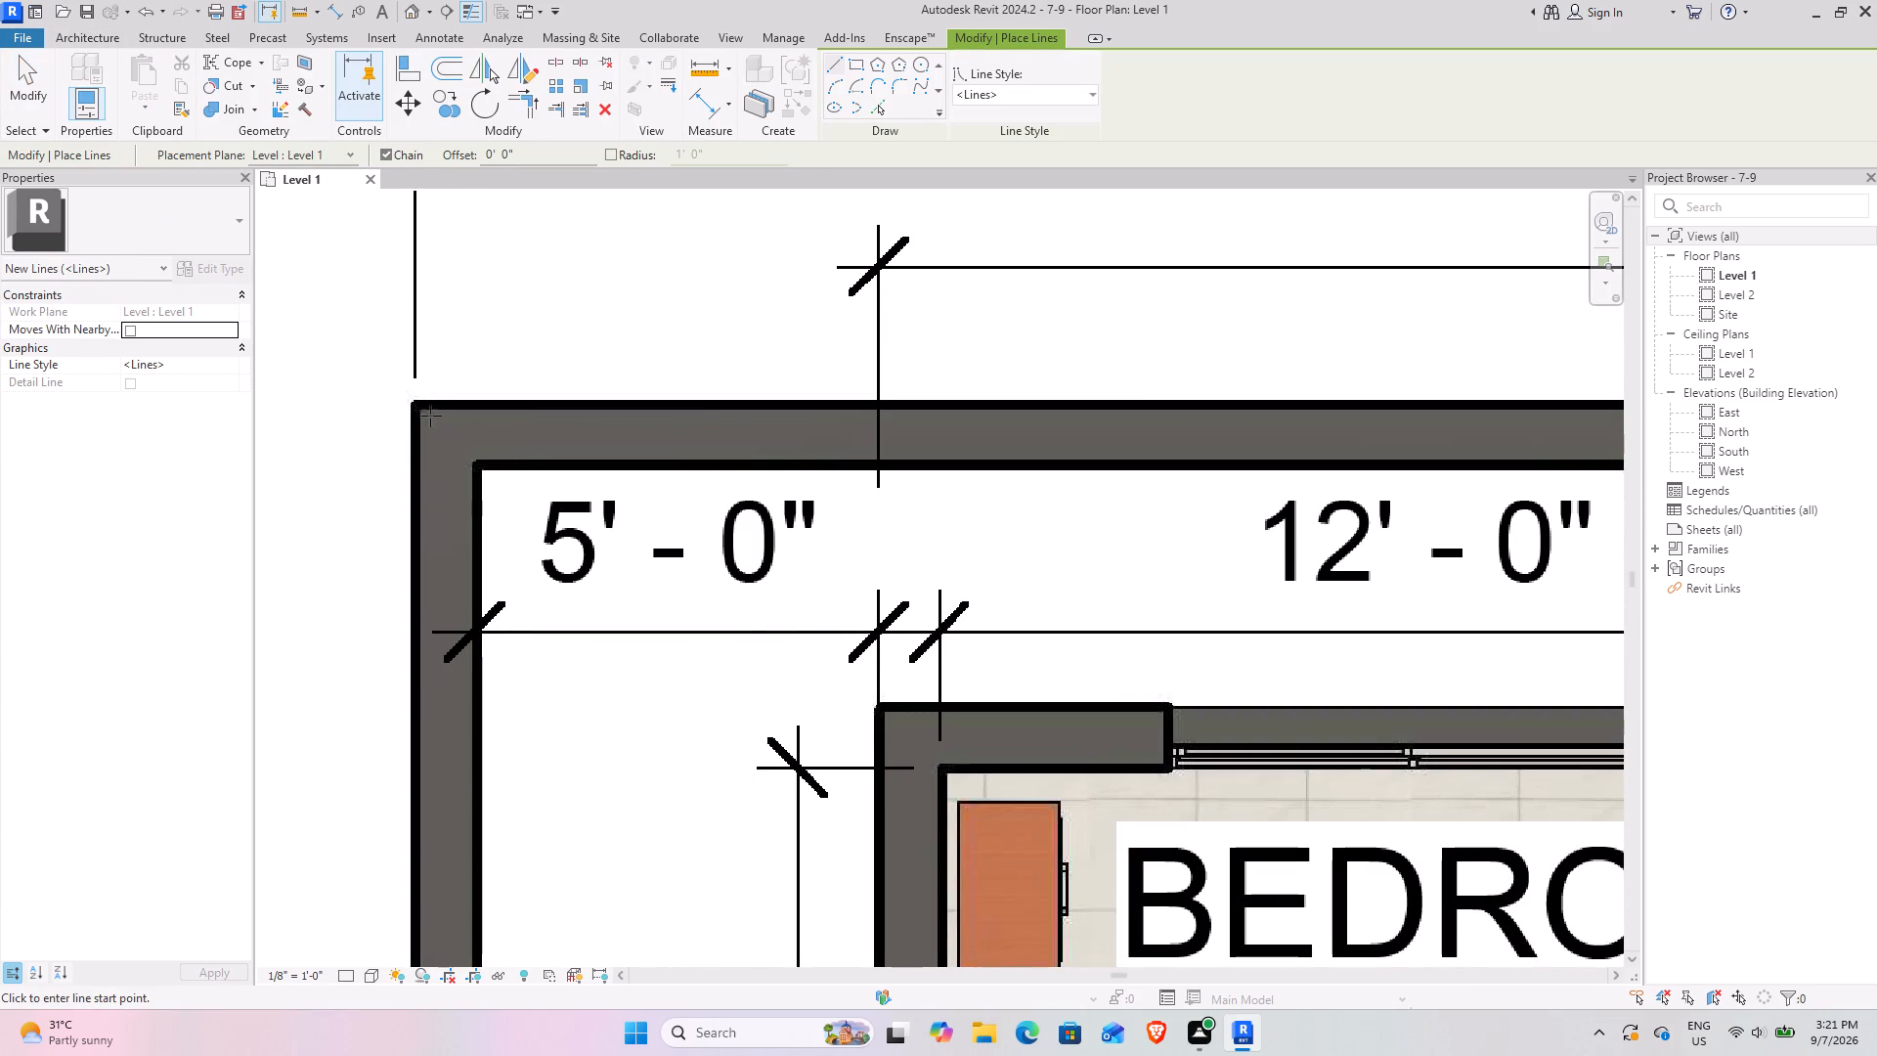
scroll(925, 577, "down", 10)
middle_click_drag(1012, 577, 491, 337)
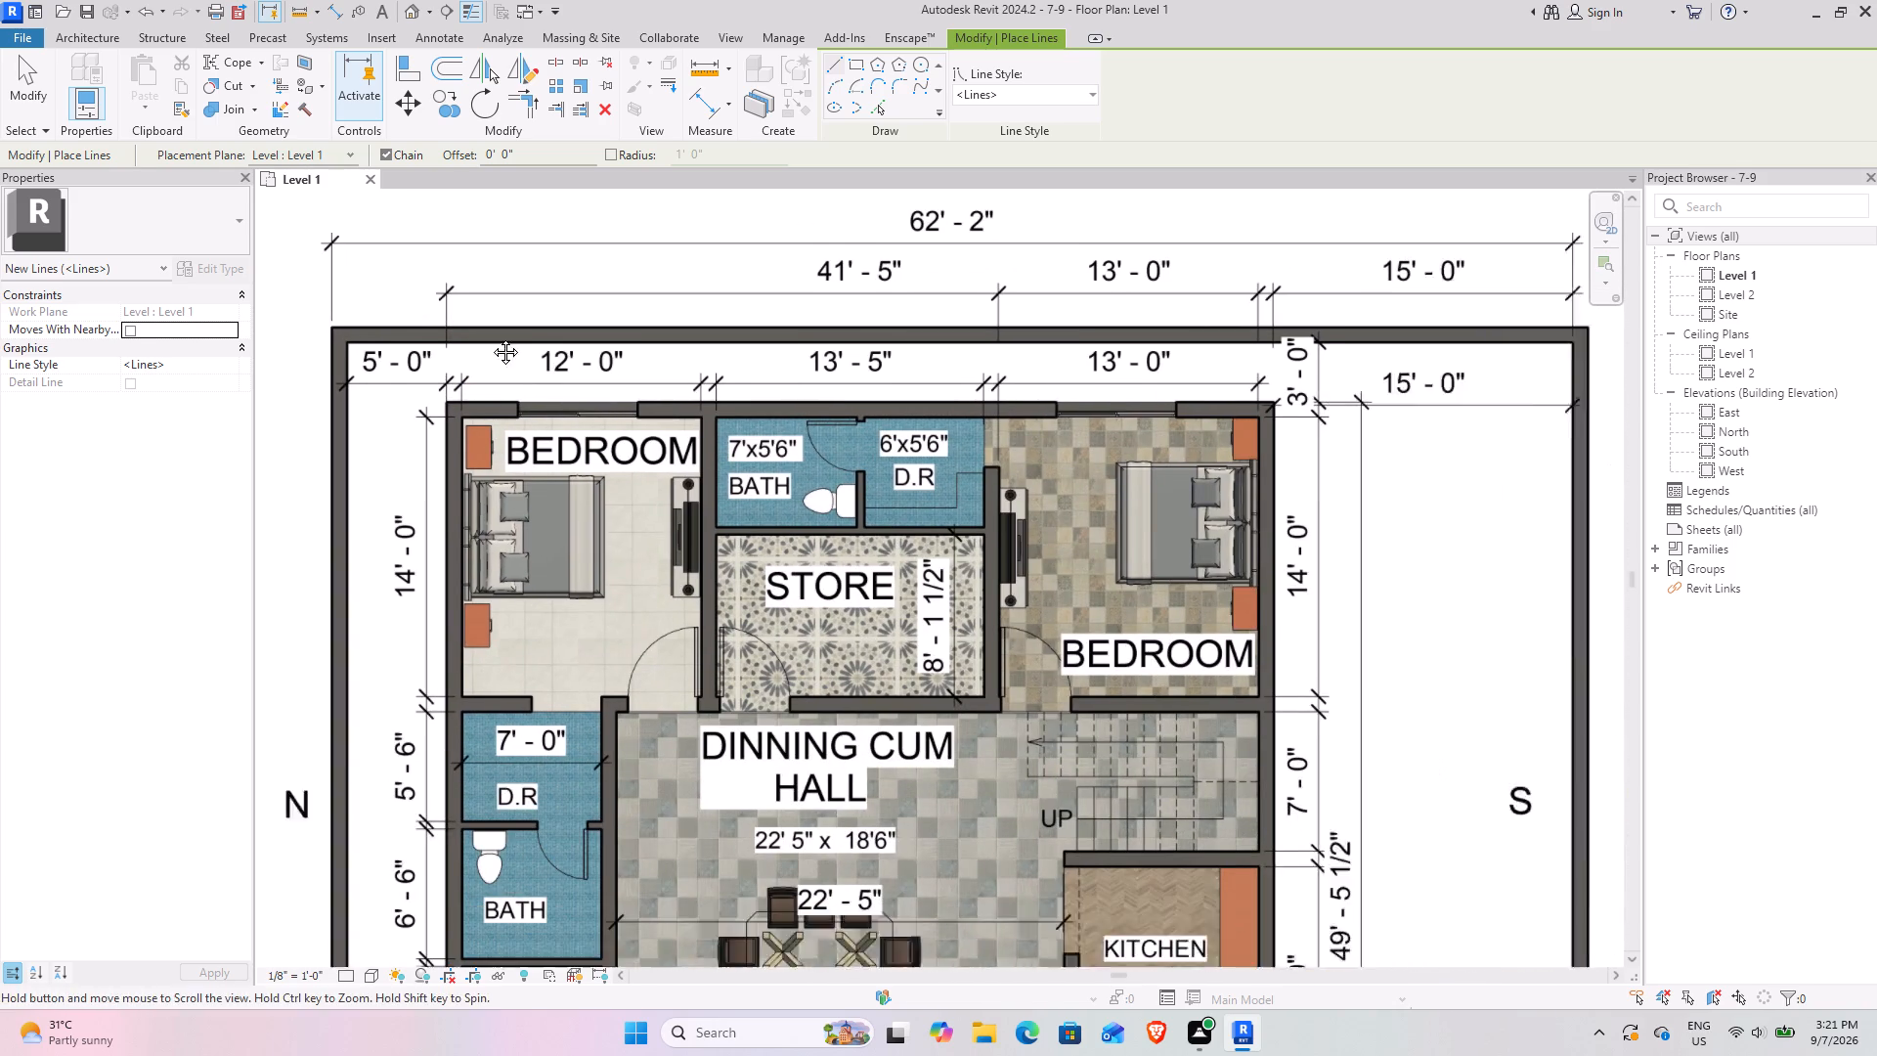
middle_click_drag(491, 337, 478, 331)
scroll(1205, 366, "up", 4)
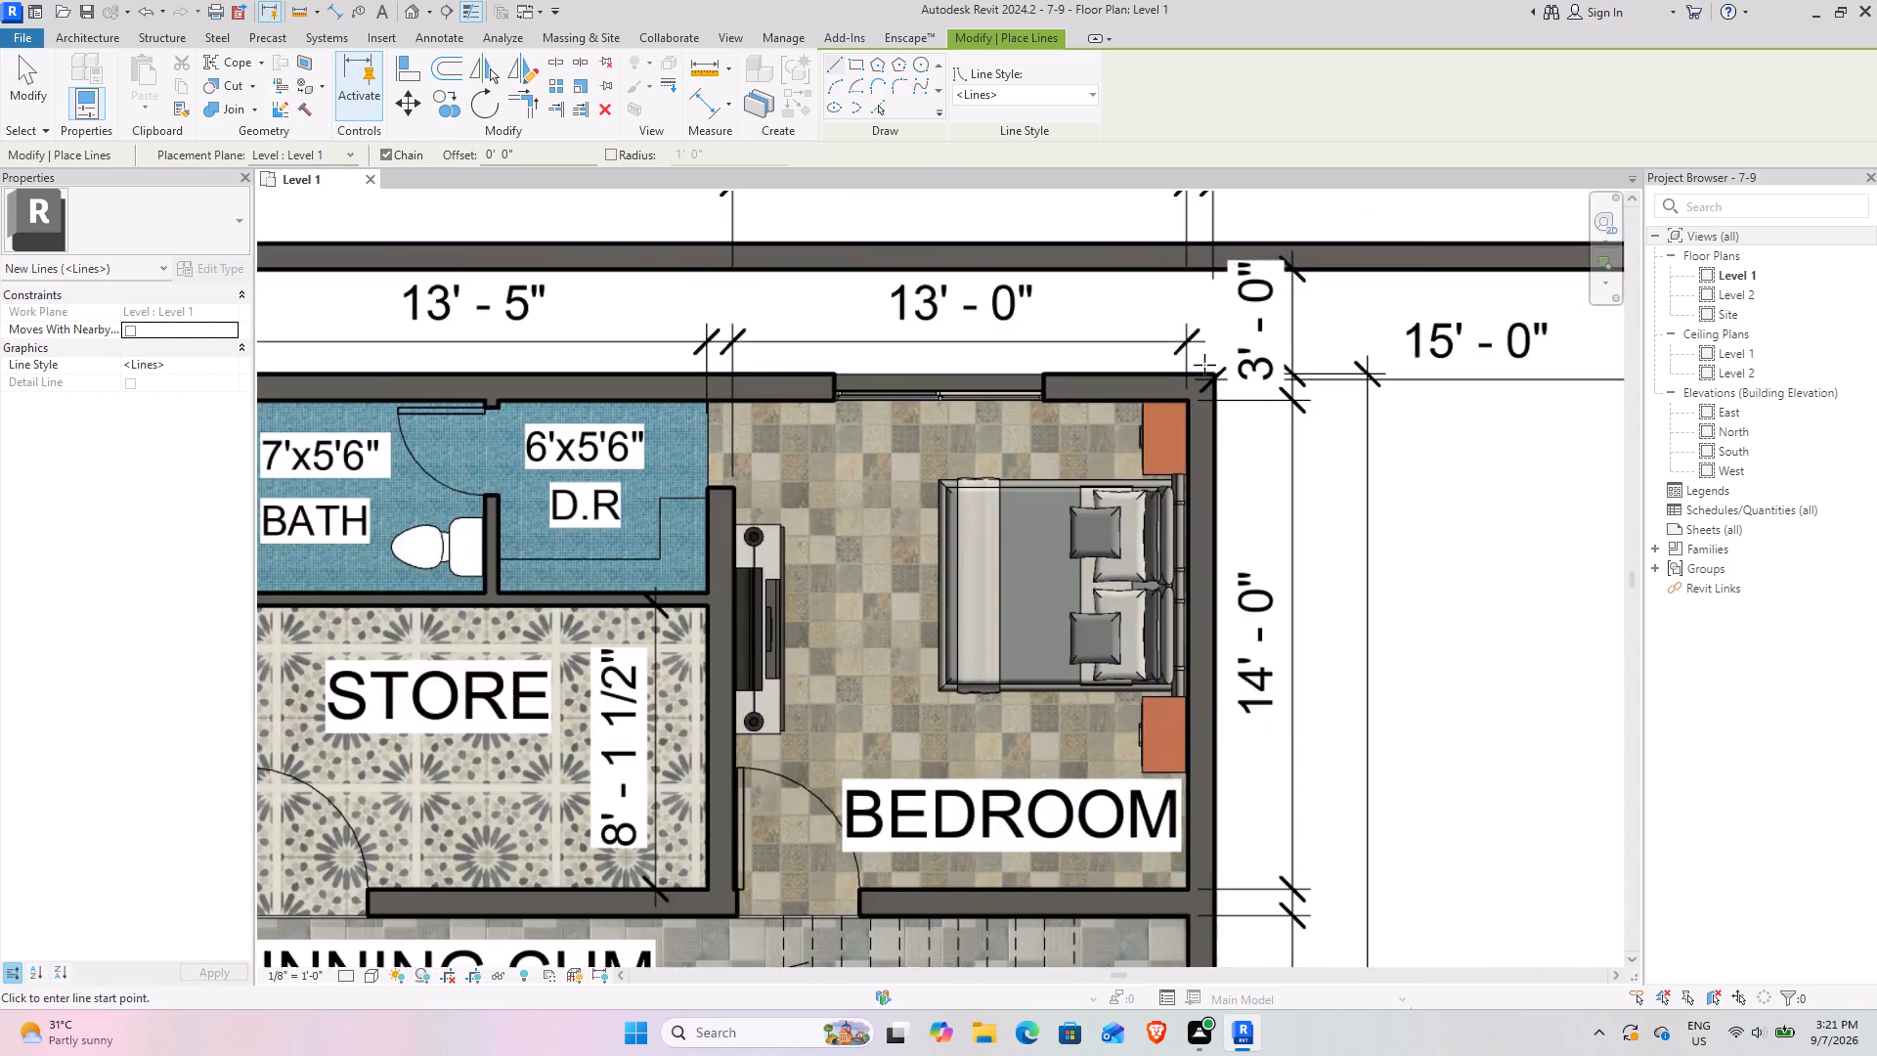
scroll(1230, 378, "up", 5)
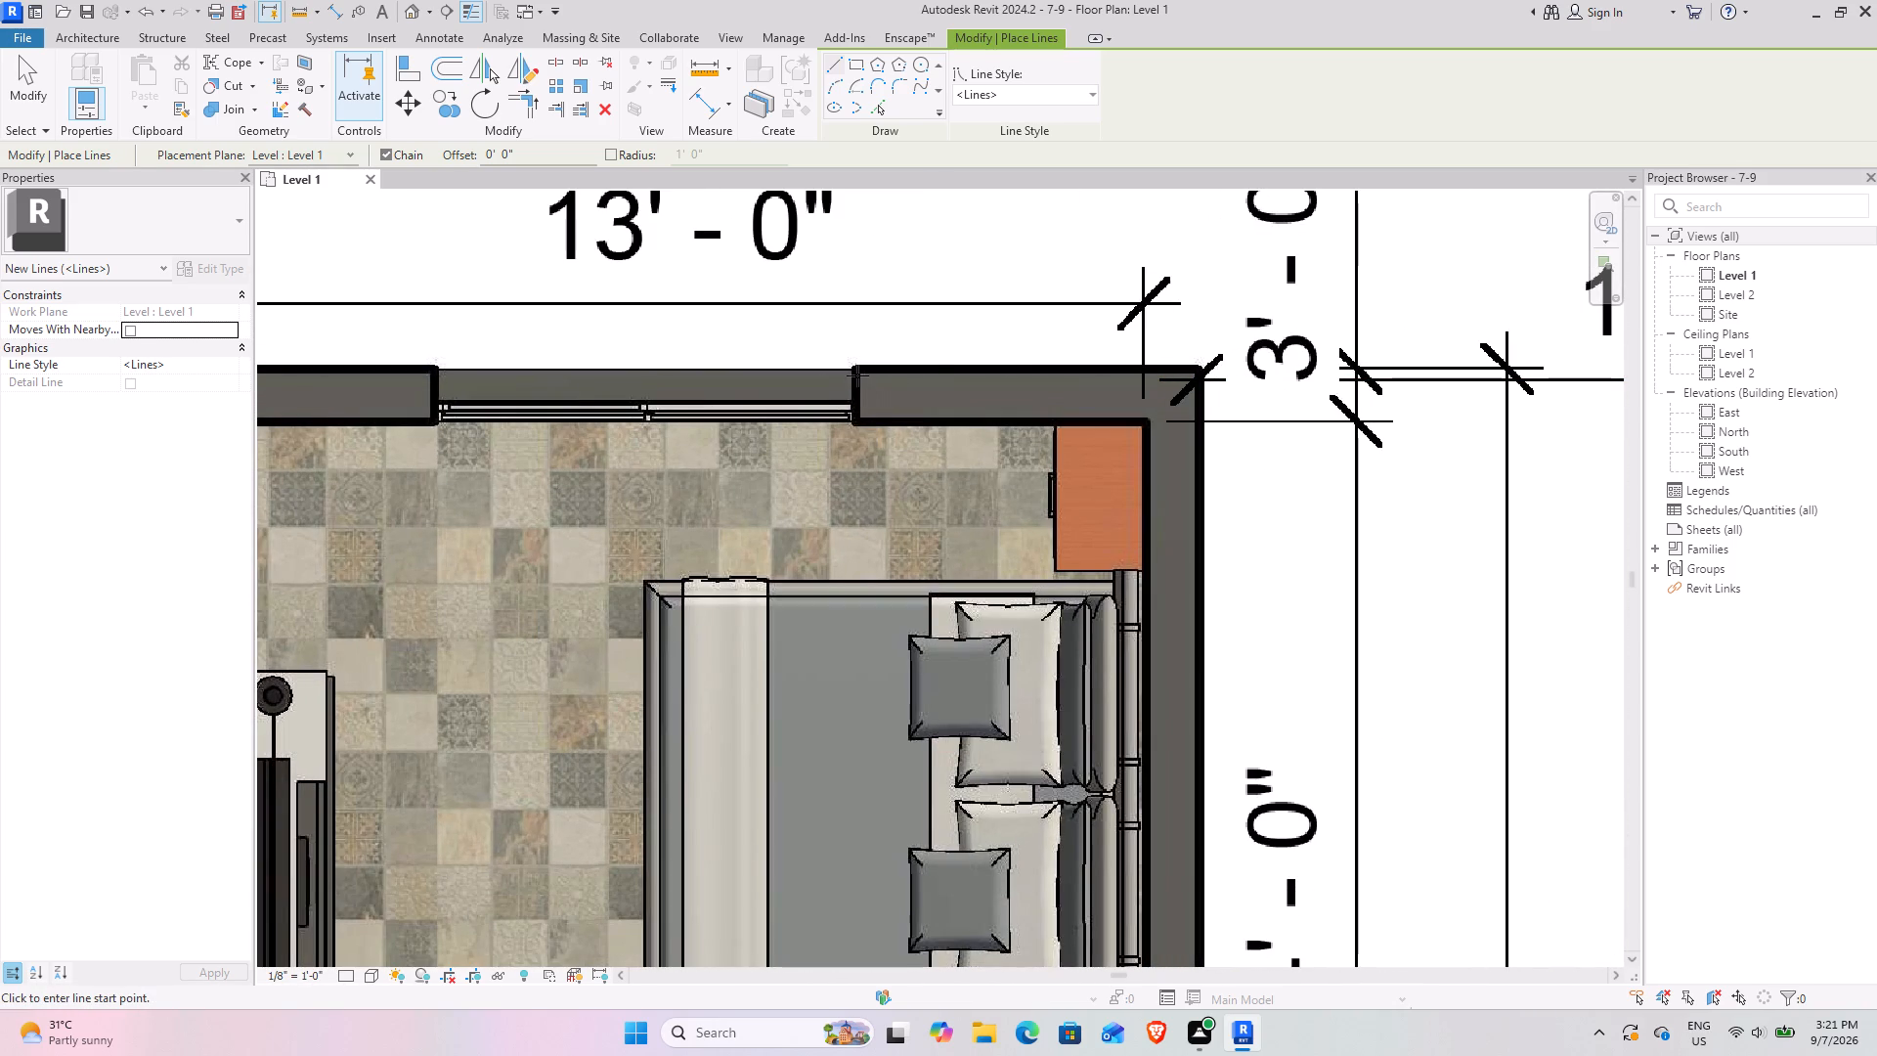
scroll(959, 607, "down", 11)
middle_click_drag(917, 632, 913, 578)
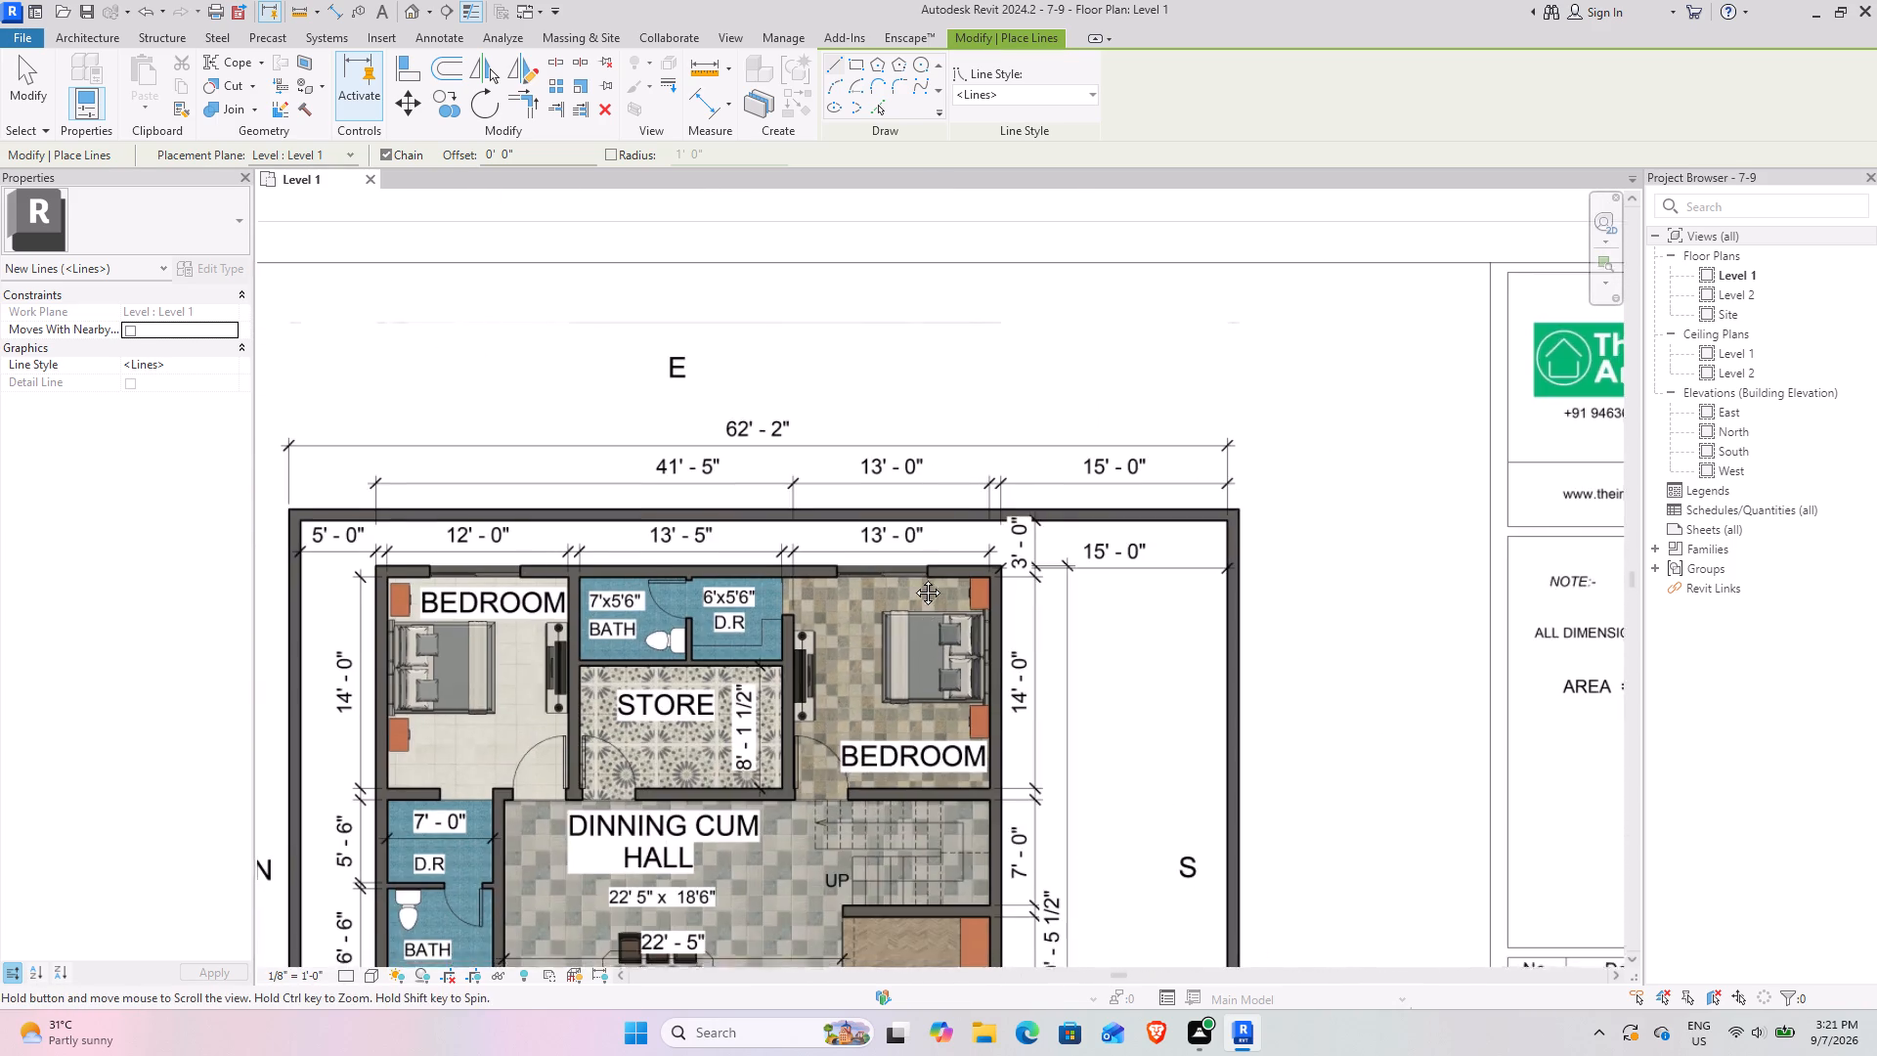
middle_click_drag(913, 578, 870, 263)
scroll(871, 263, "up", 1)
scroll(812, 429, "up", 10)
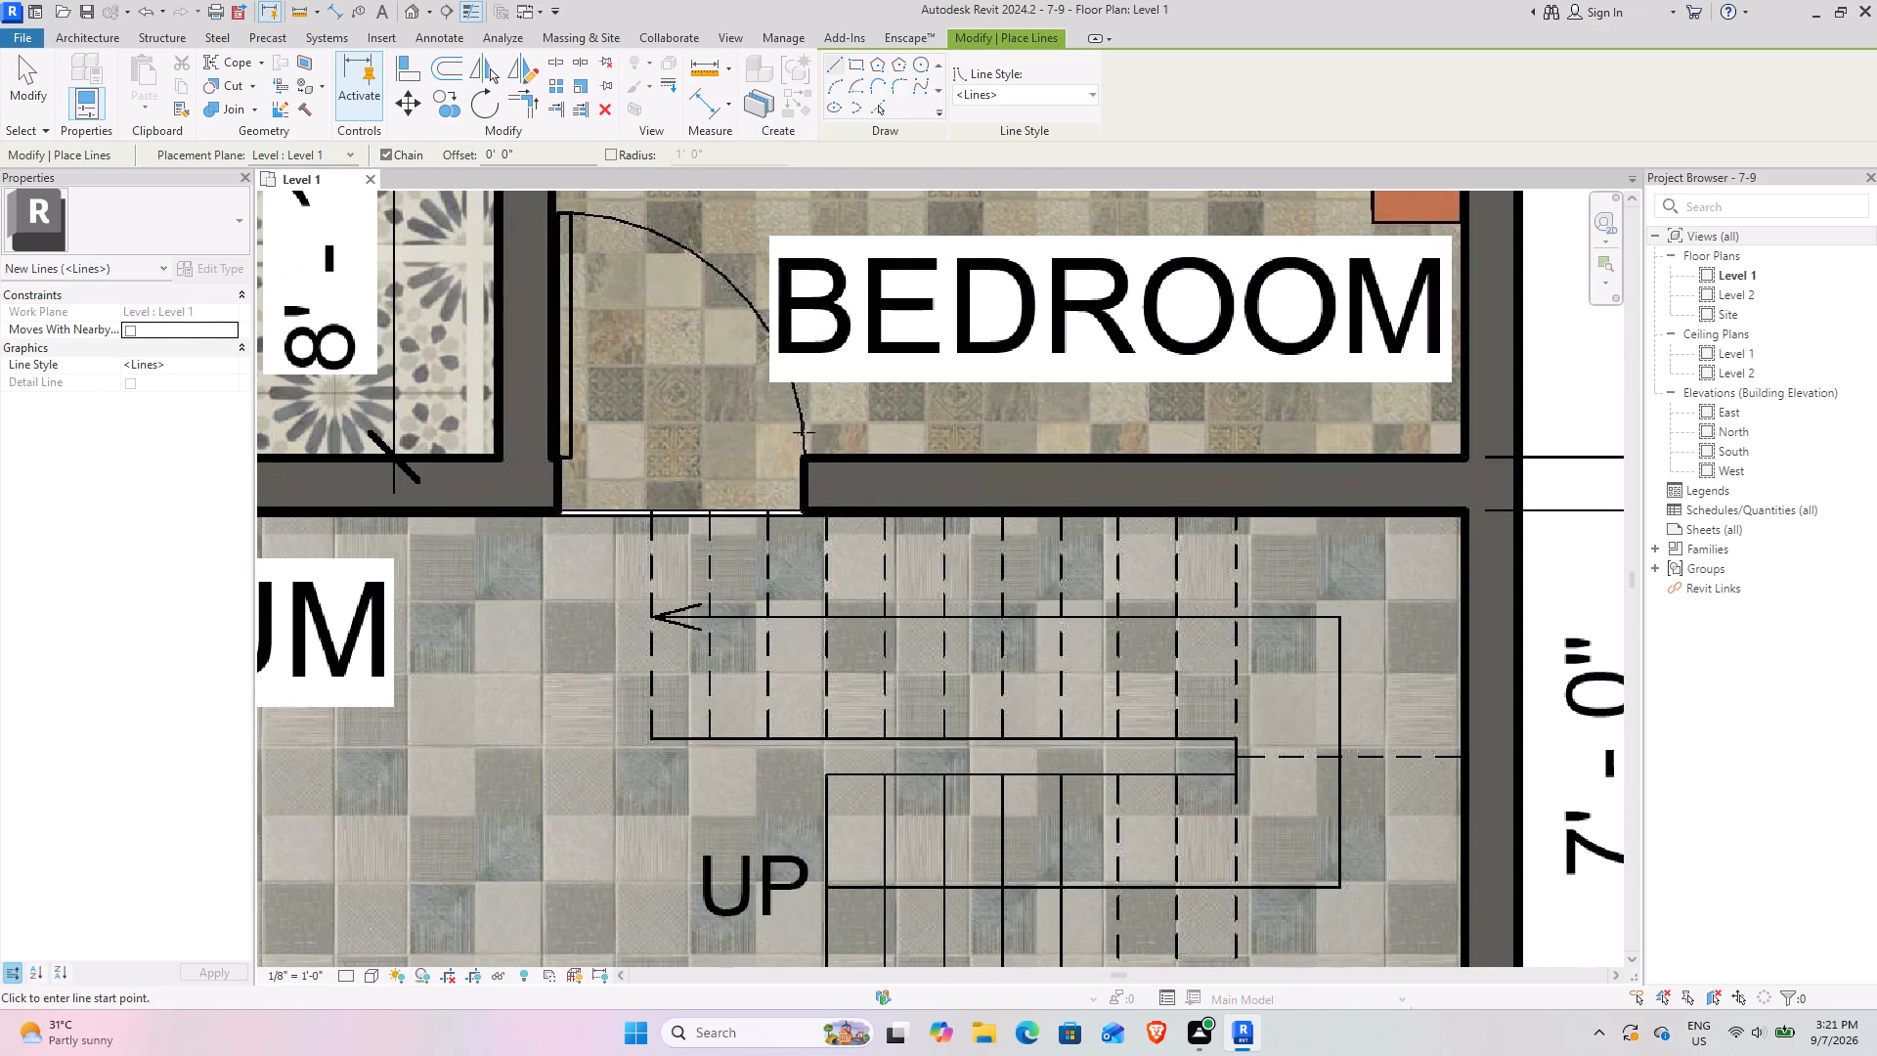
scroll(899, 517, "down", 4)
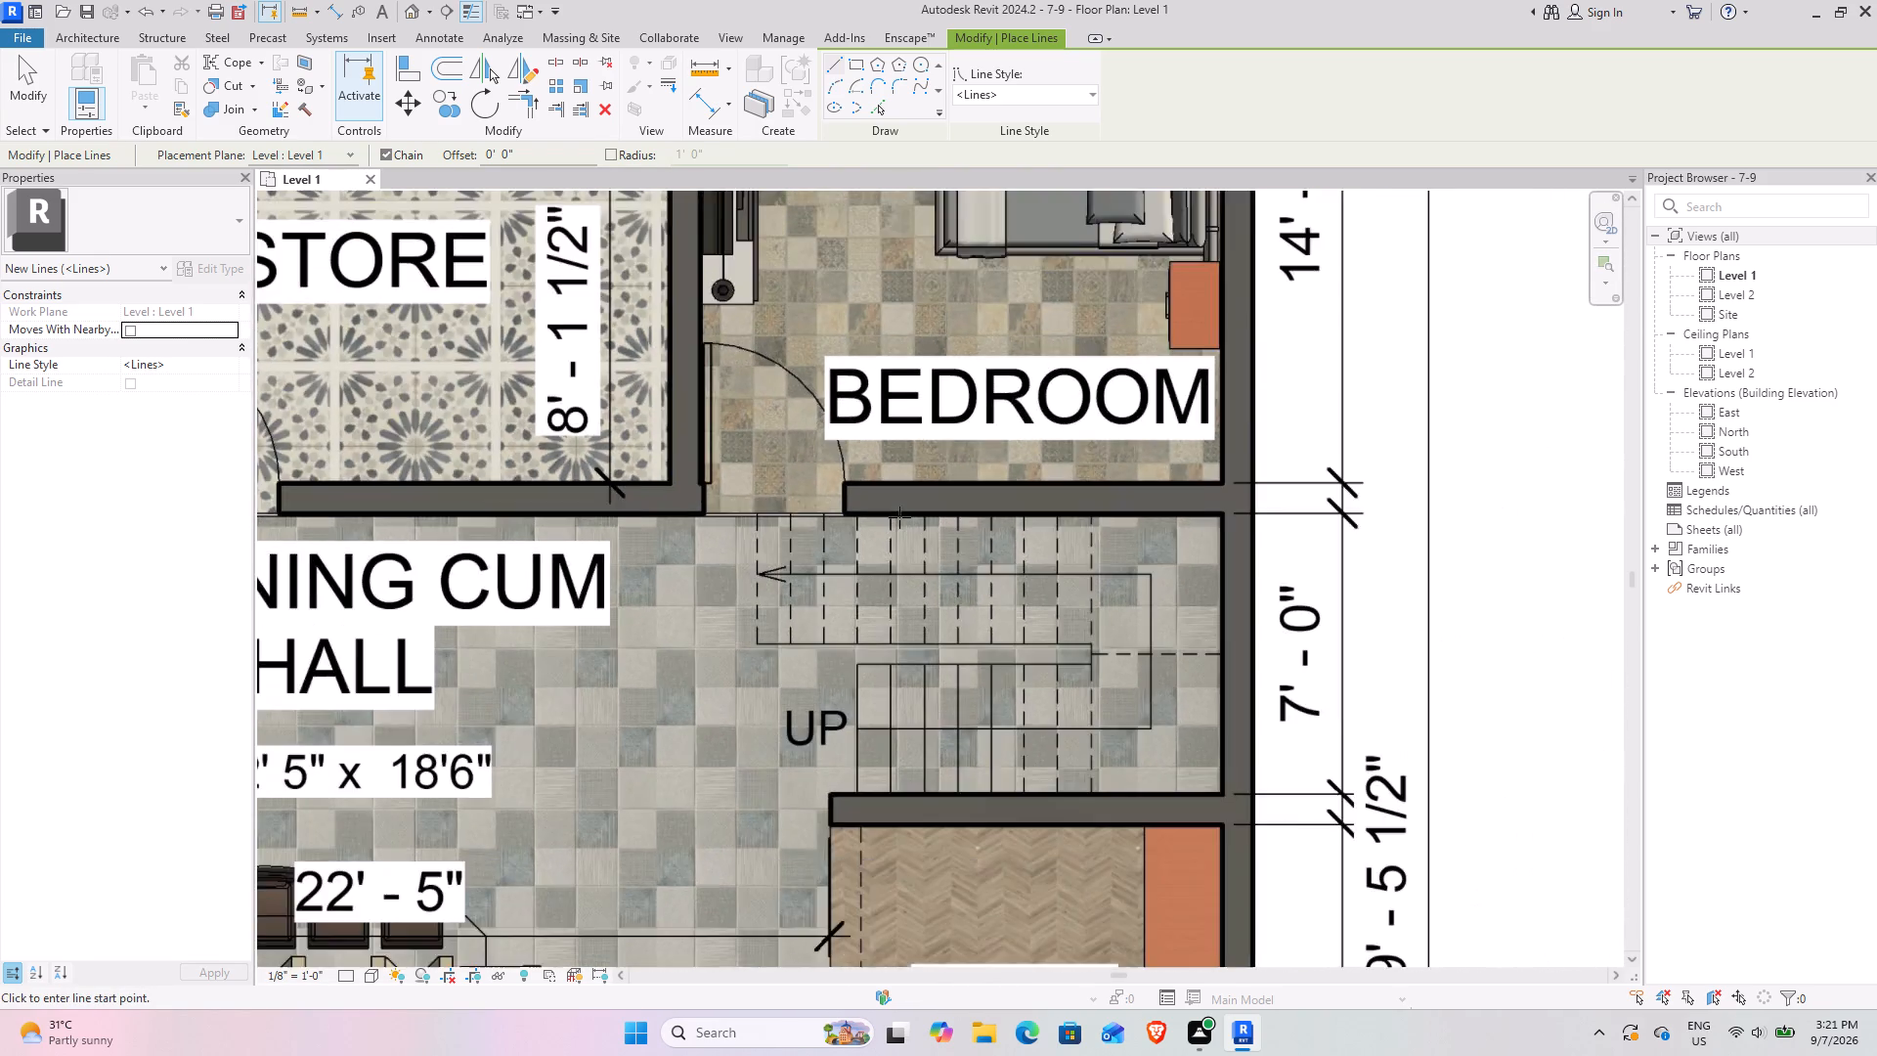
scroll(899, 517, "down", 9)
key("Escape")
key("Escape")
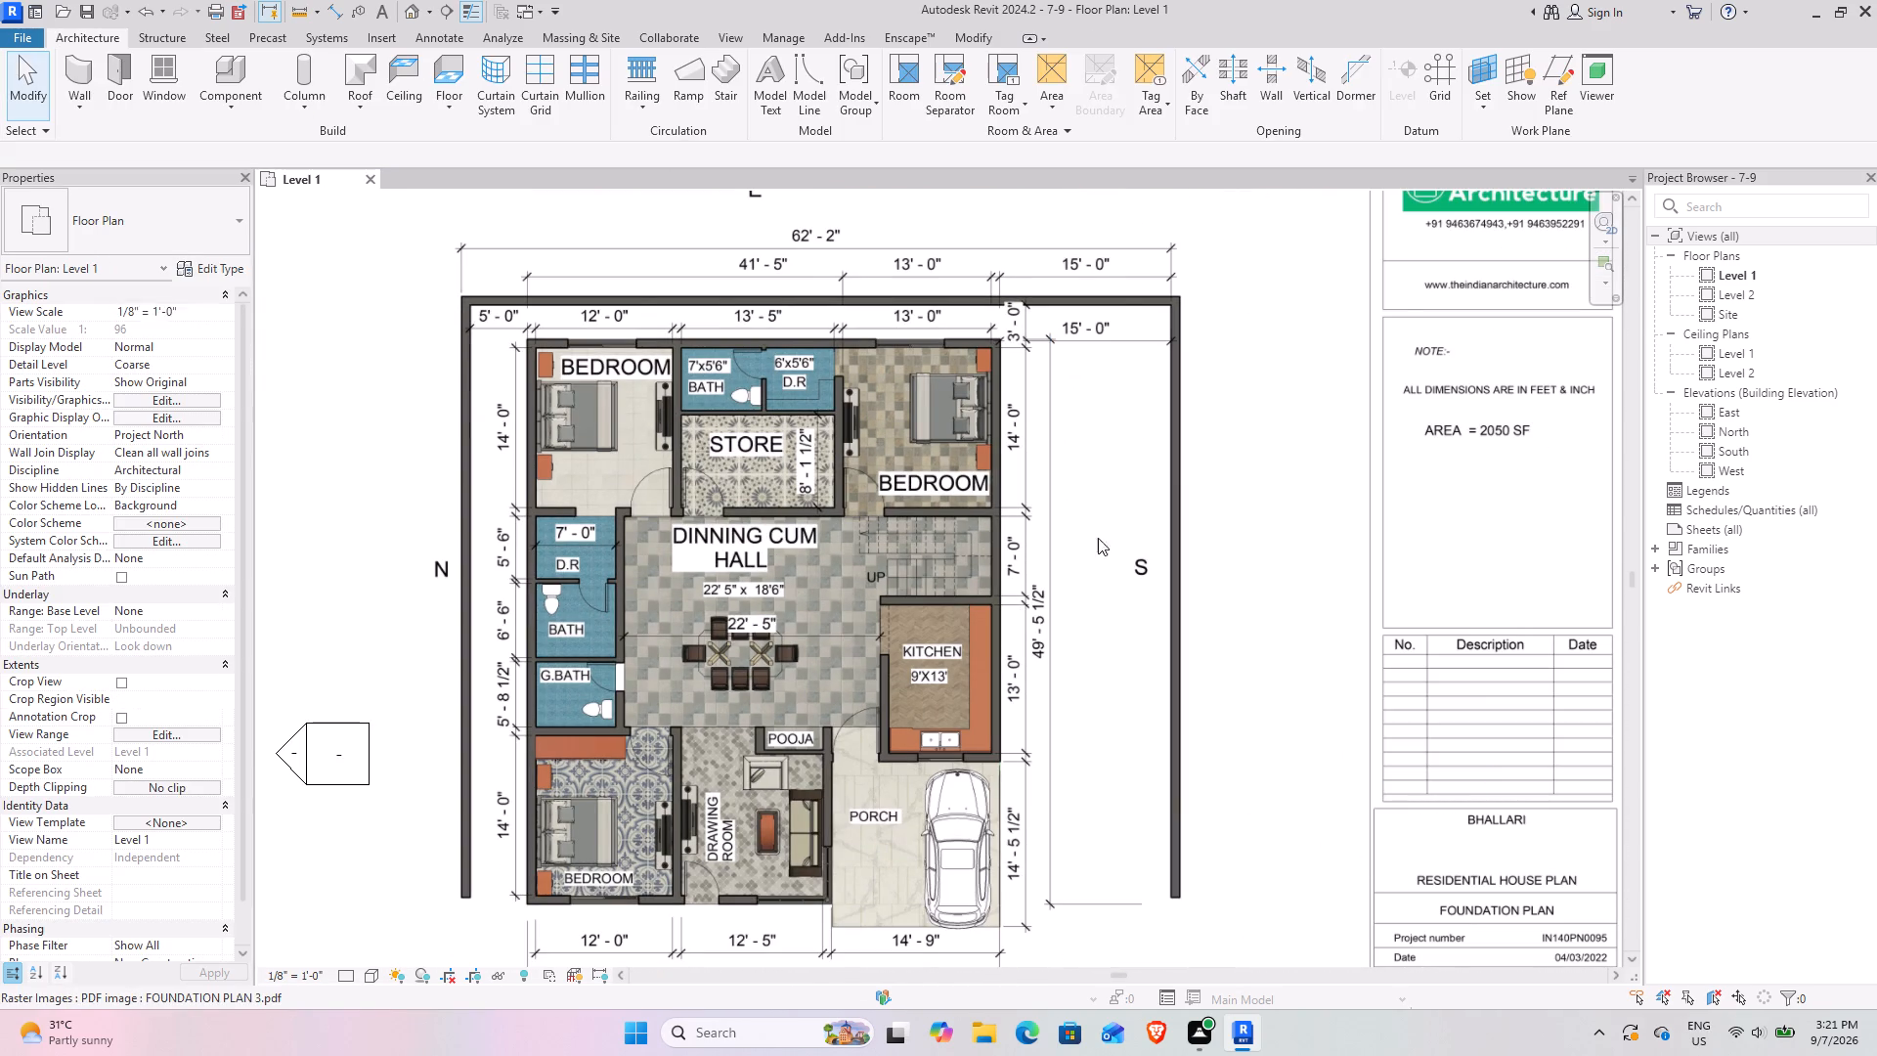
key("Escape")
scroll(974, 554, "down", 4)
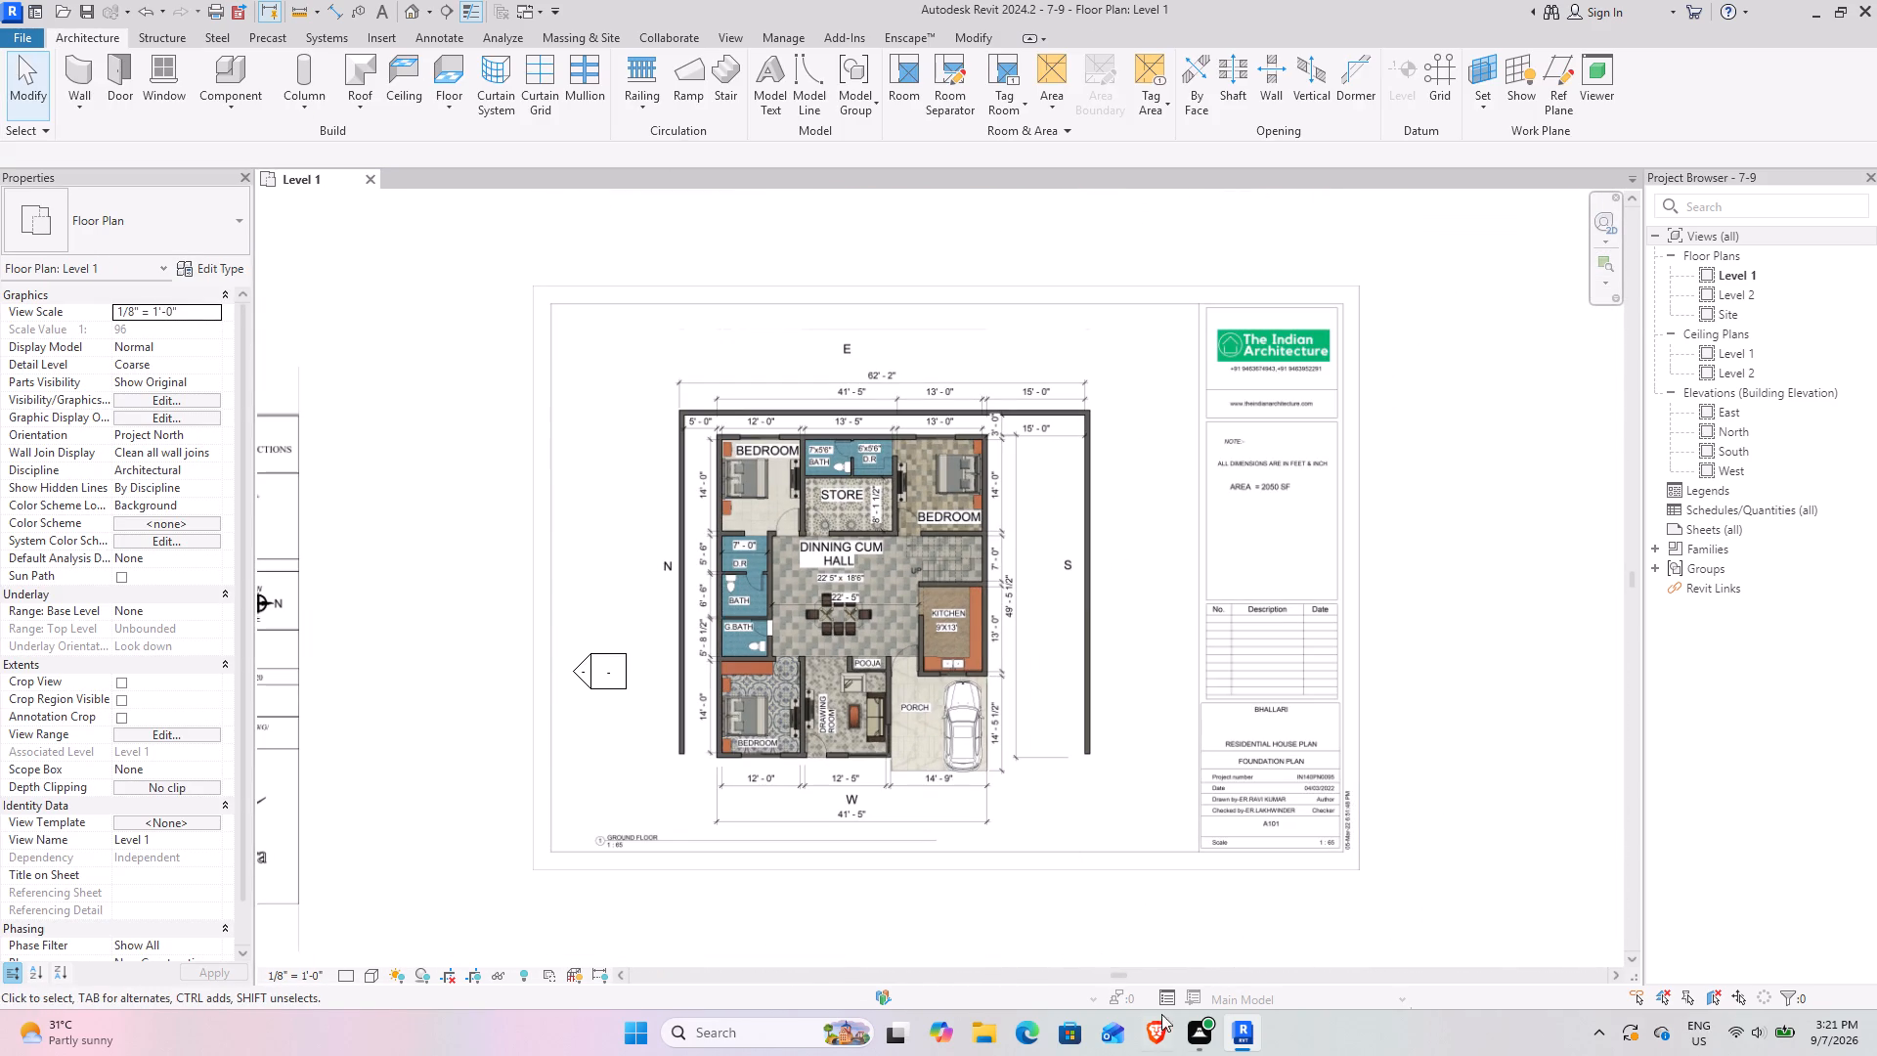
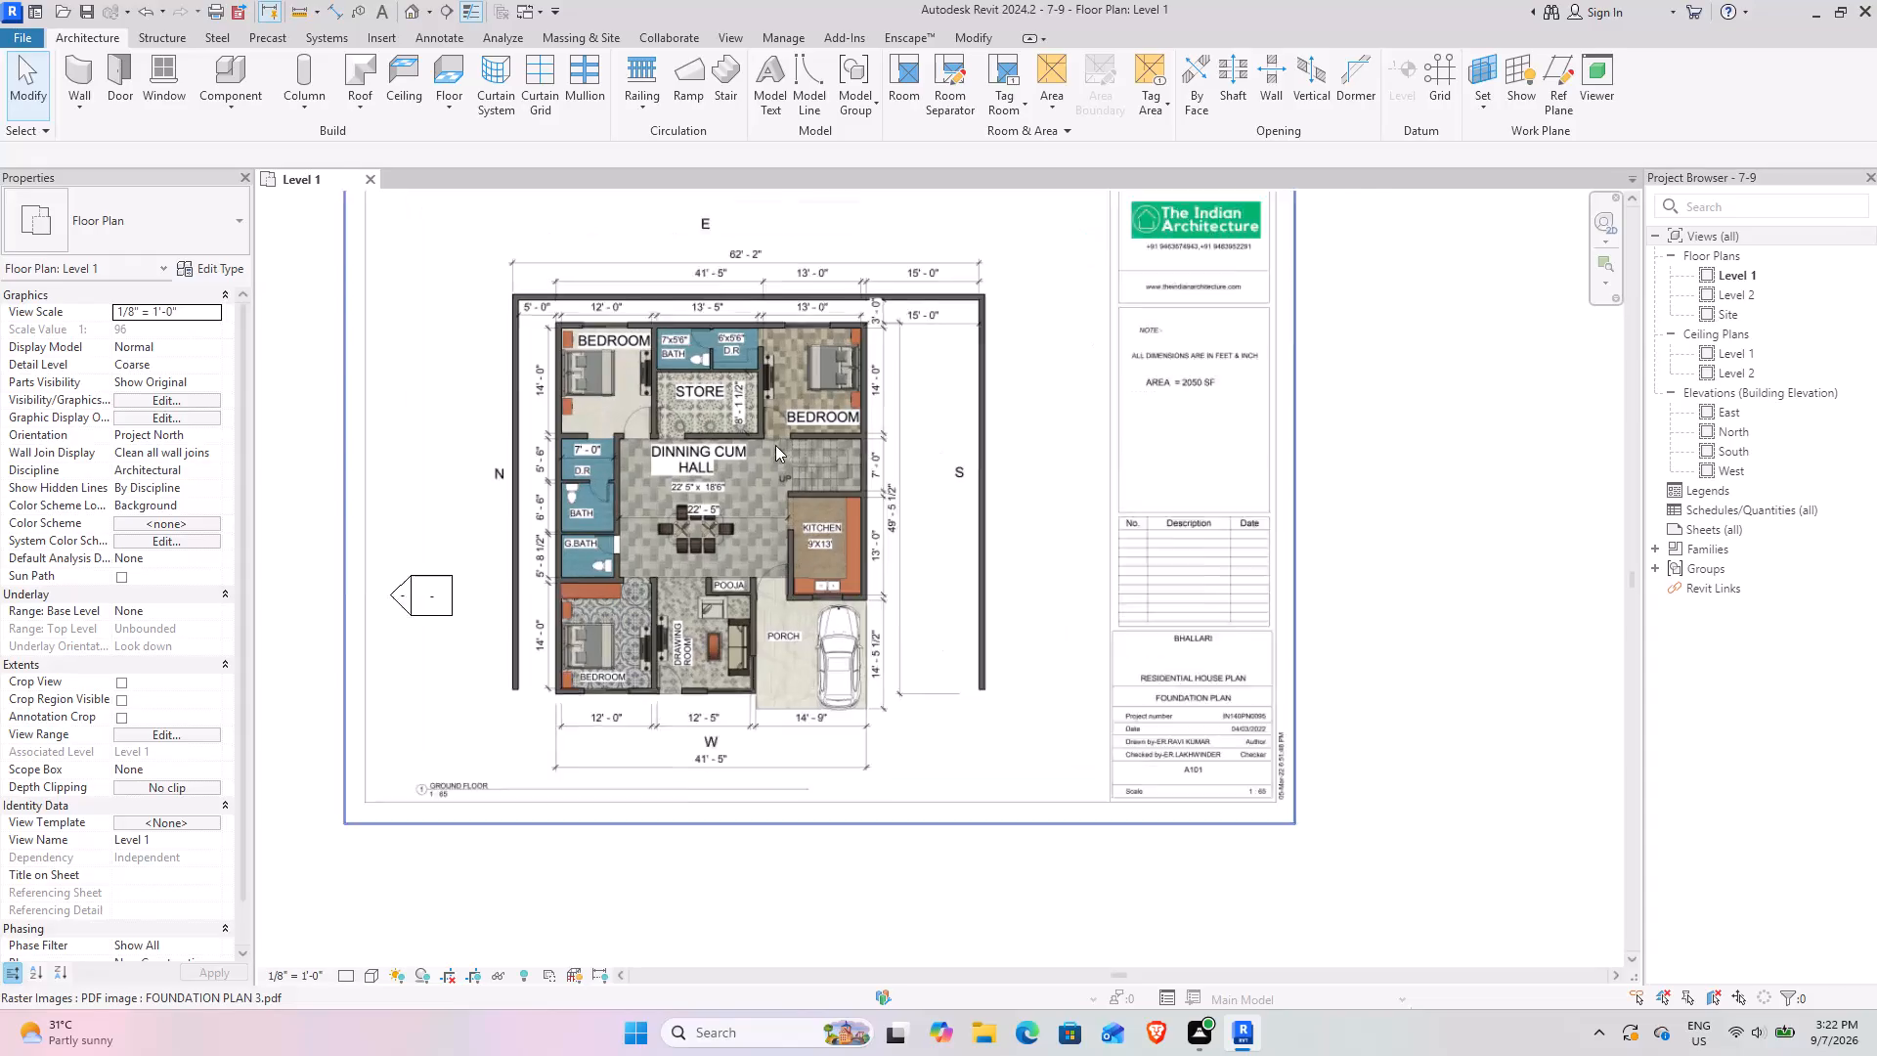
Examine the room layout, wall positions and dimensions on the FOUNDATION PLAN 3 image in Level 1.
scroll(775, 445, "up", 1)
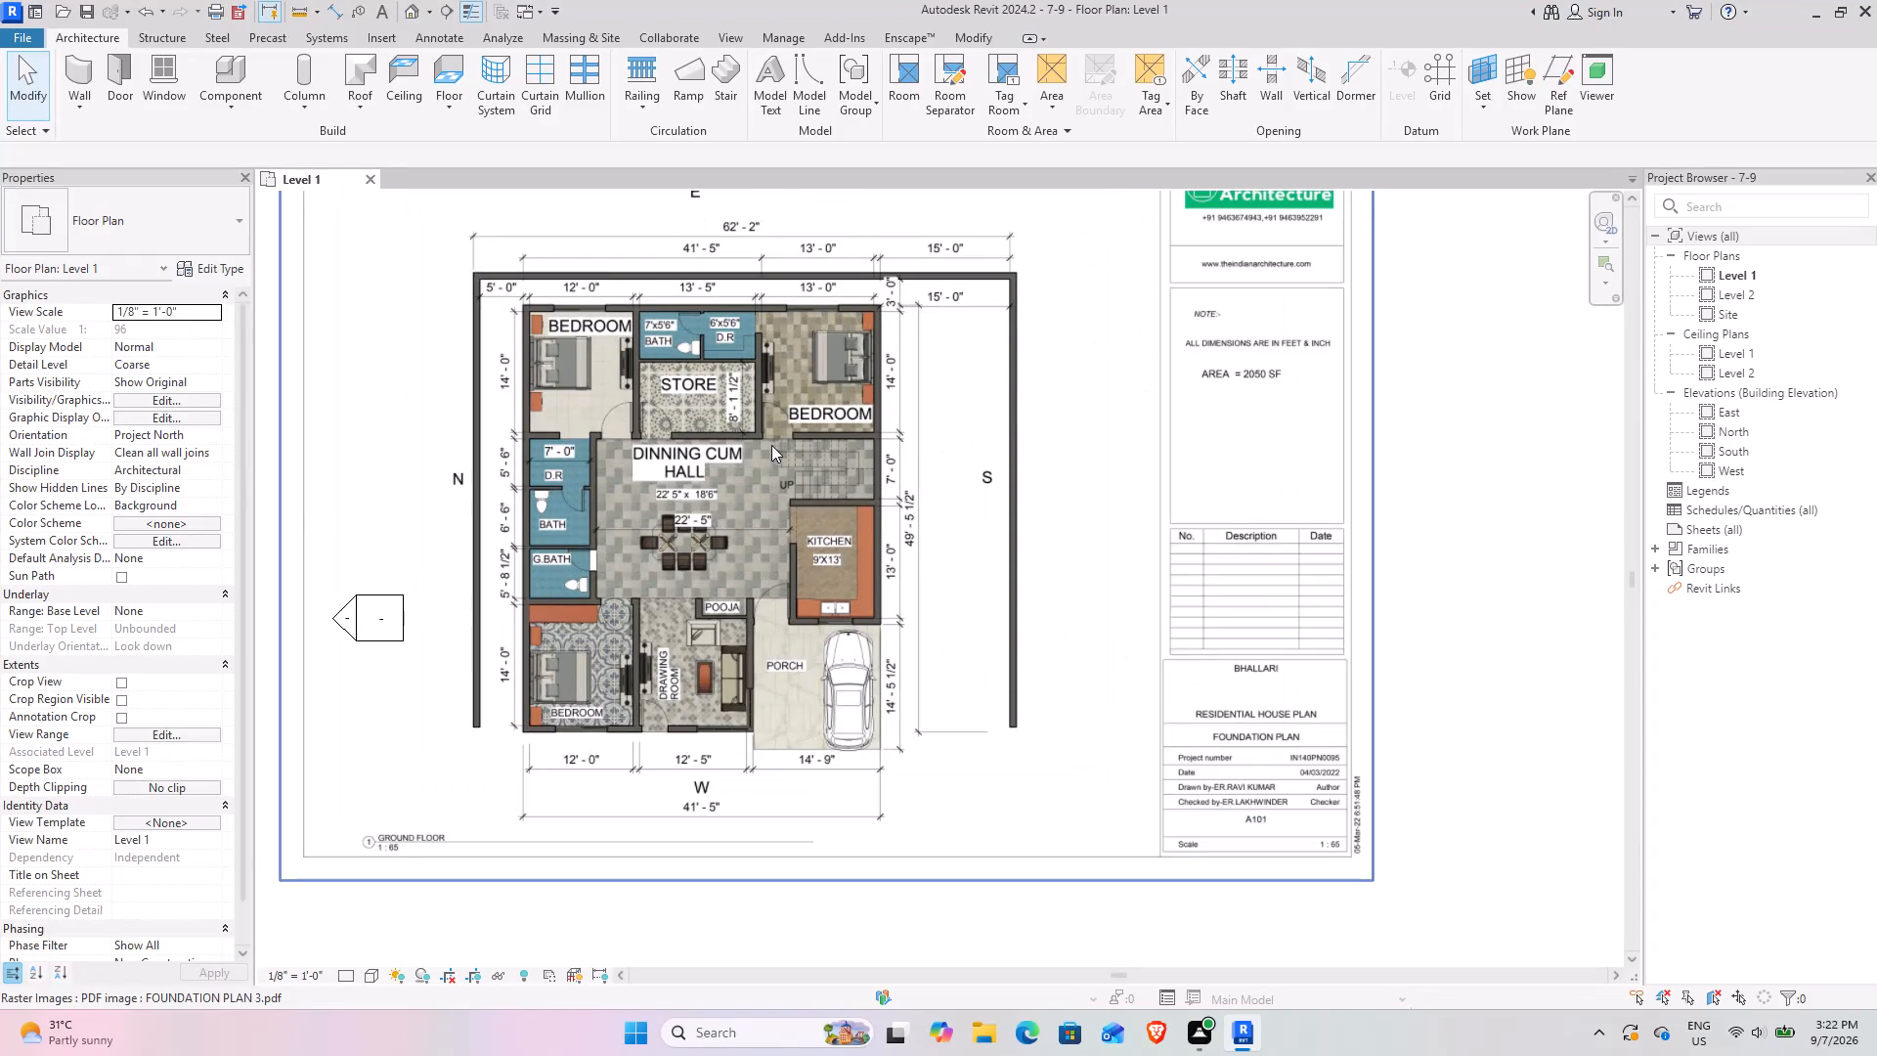
middle_click_drag(805, 486, 902, 556)
scroll(840, 329, "up", 3)
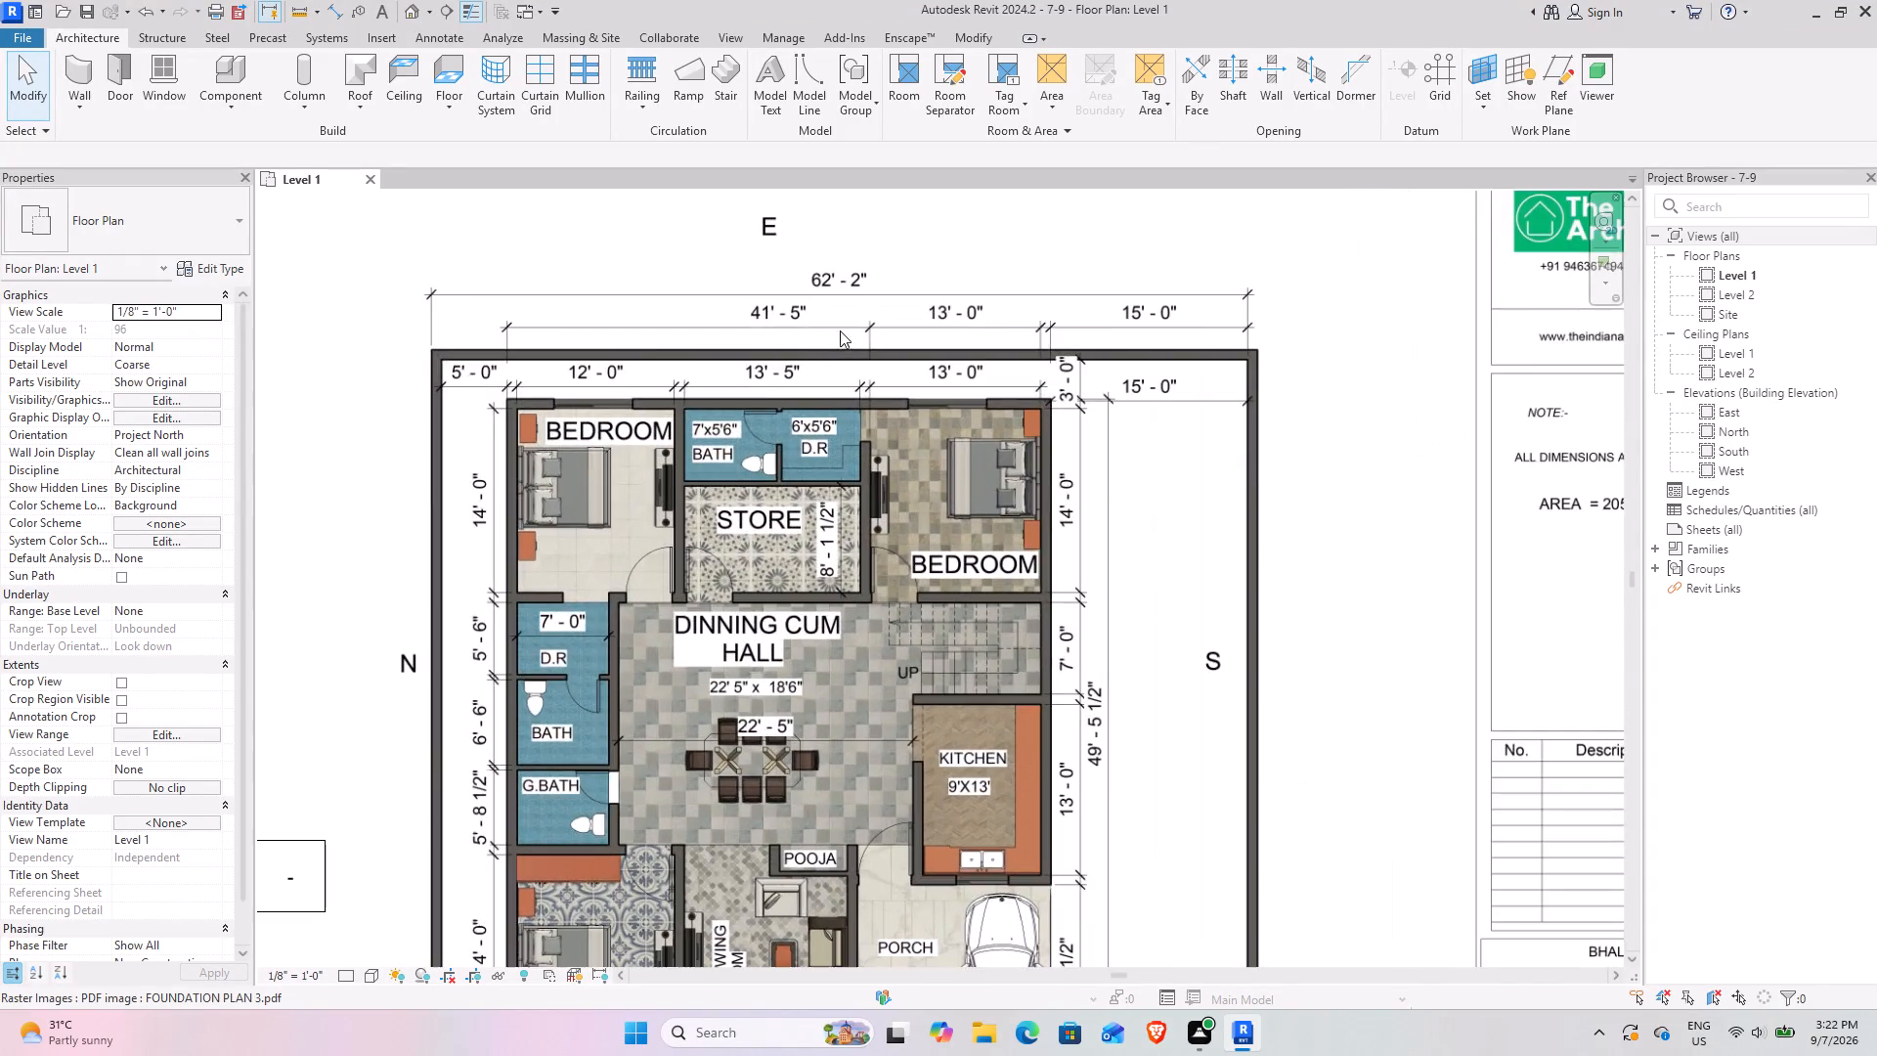
scroll(1010, 447, "down", 3)
middle_click_drag(995, 455, 944, 435)
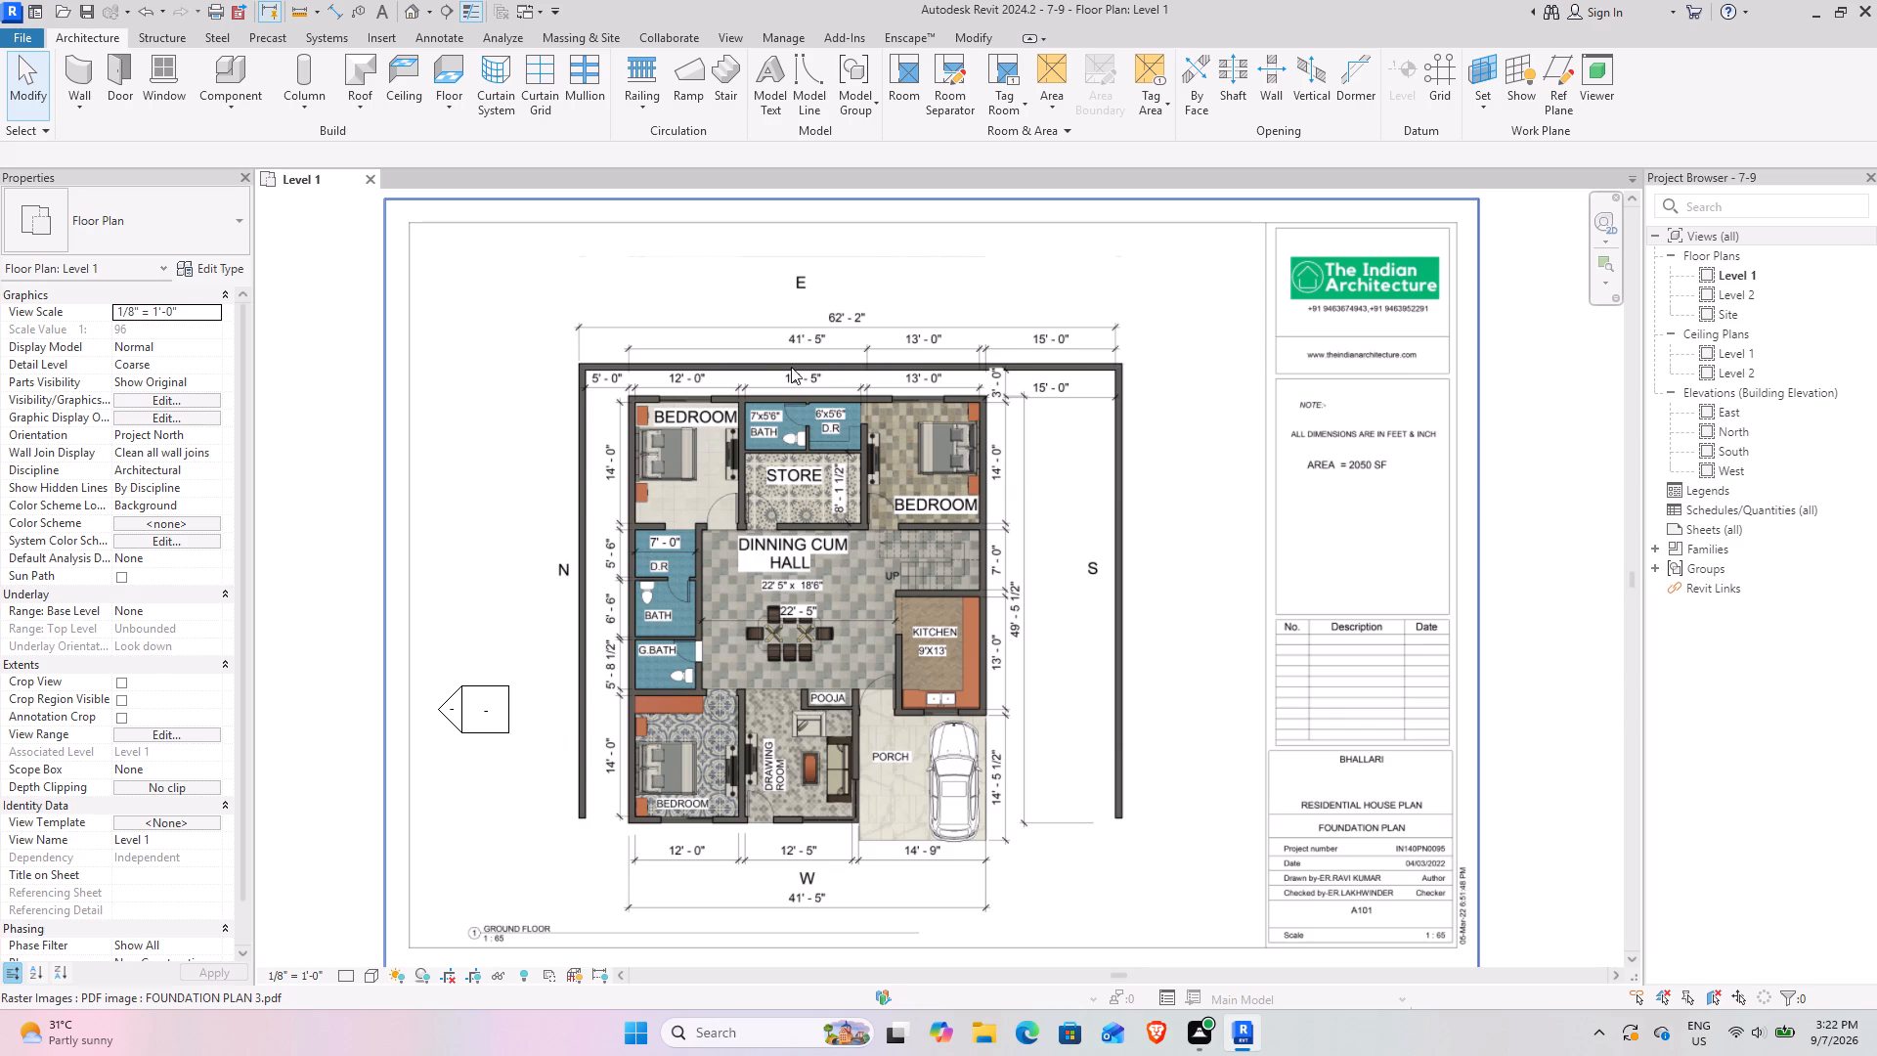
scroll(851, 645, "up", 4)
middle_click_drag(844, 645, 837, 638)
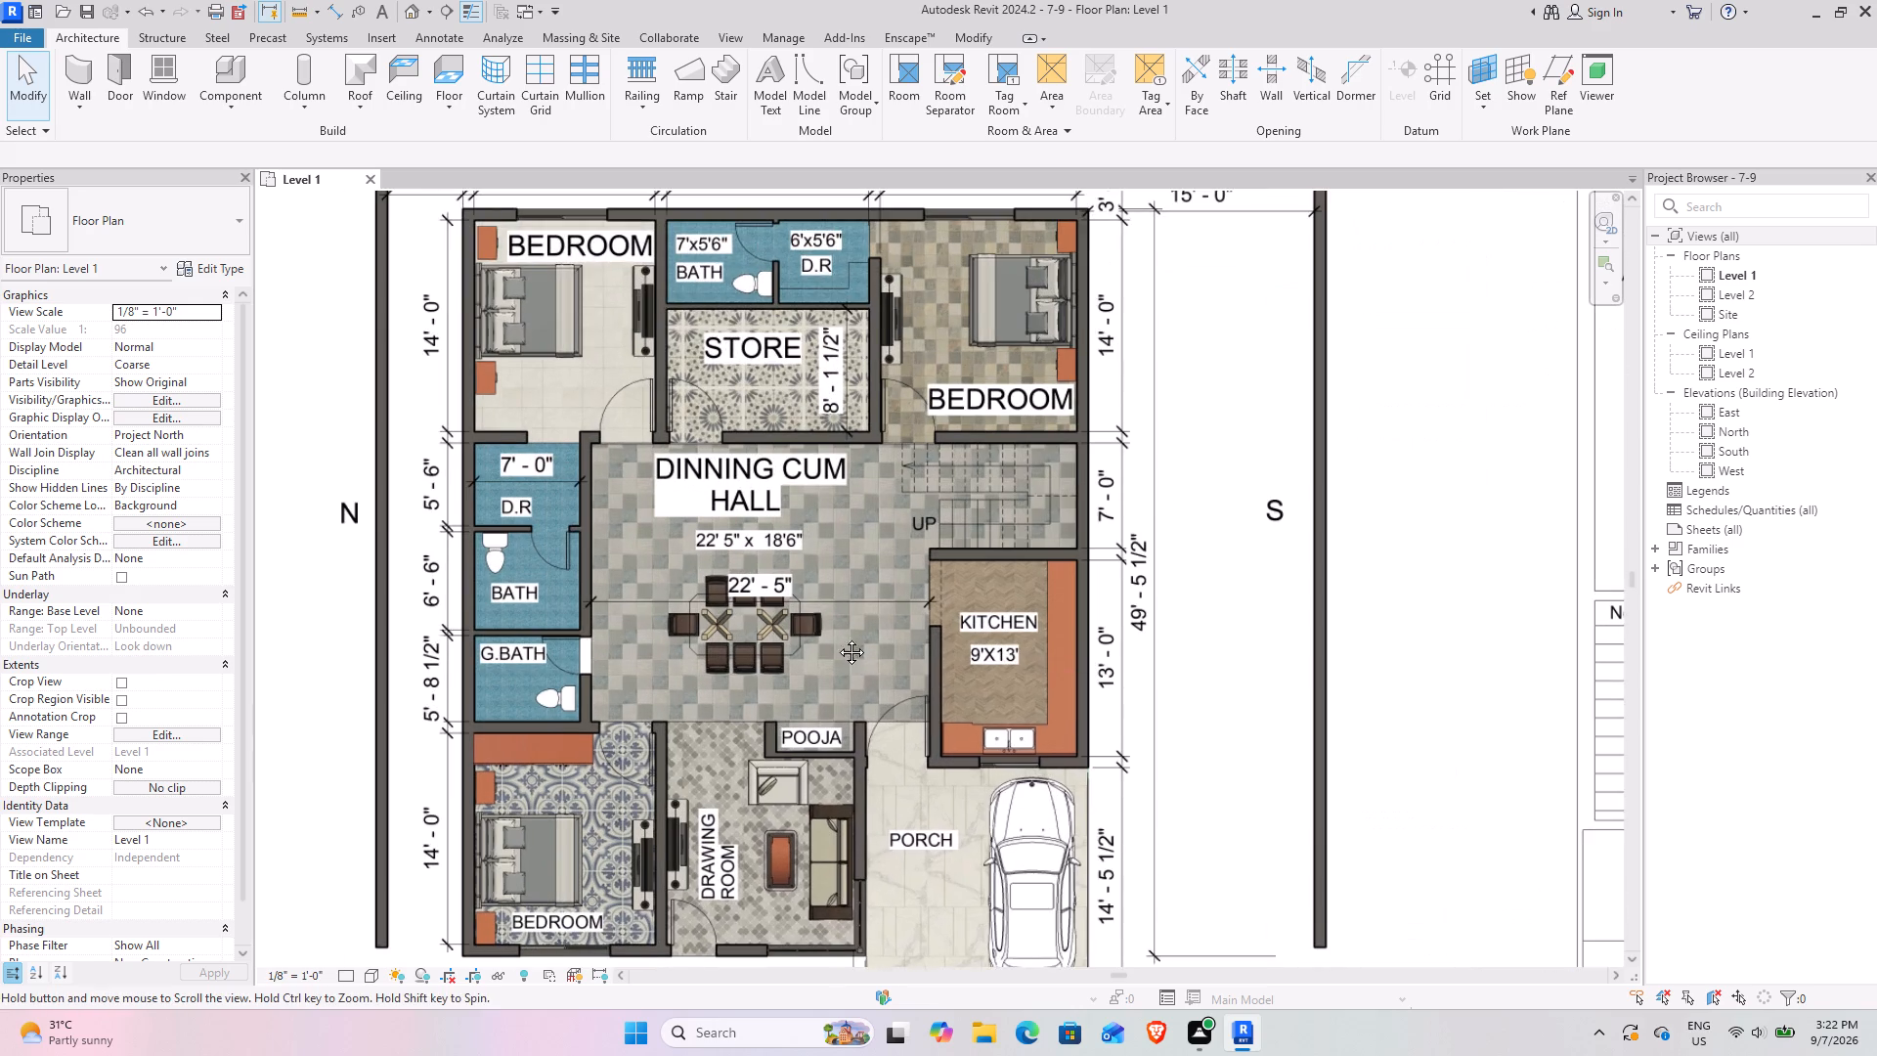
middle_click_drag(837, 638, 835, 463)
scroll(831, 459, "down", 4)
middle_click_drag(928, 410, 914, 472)
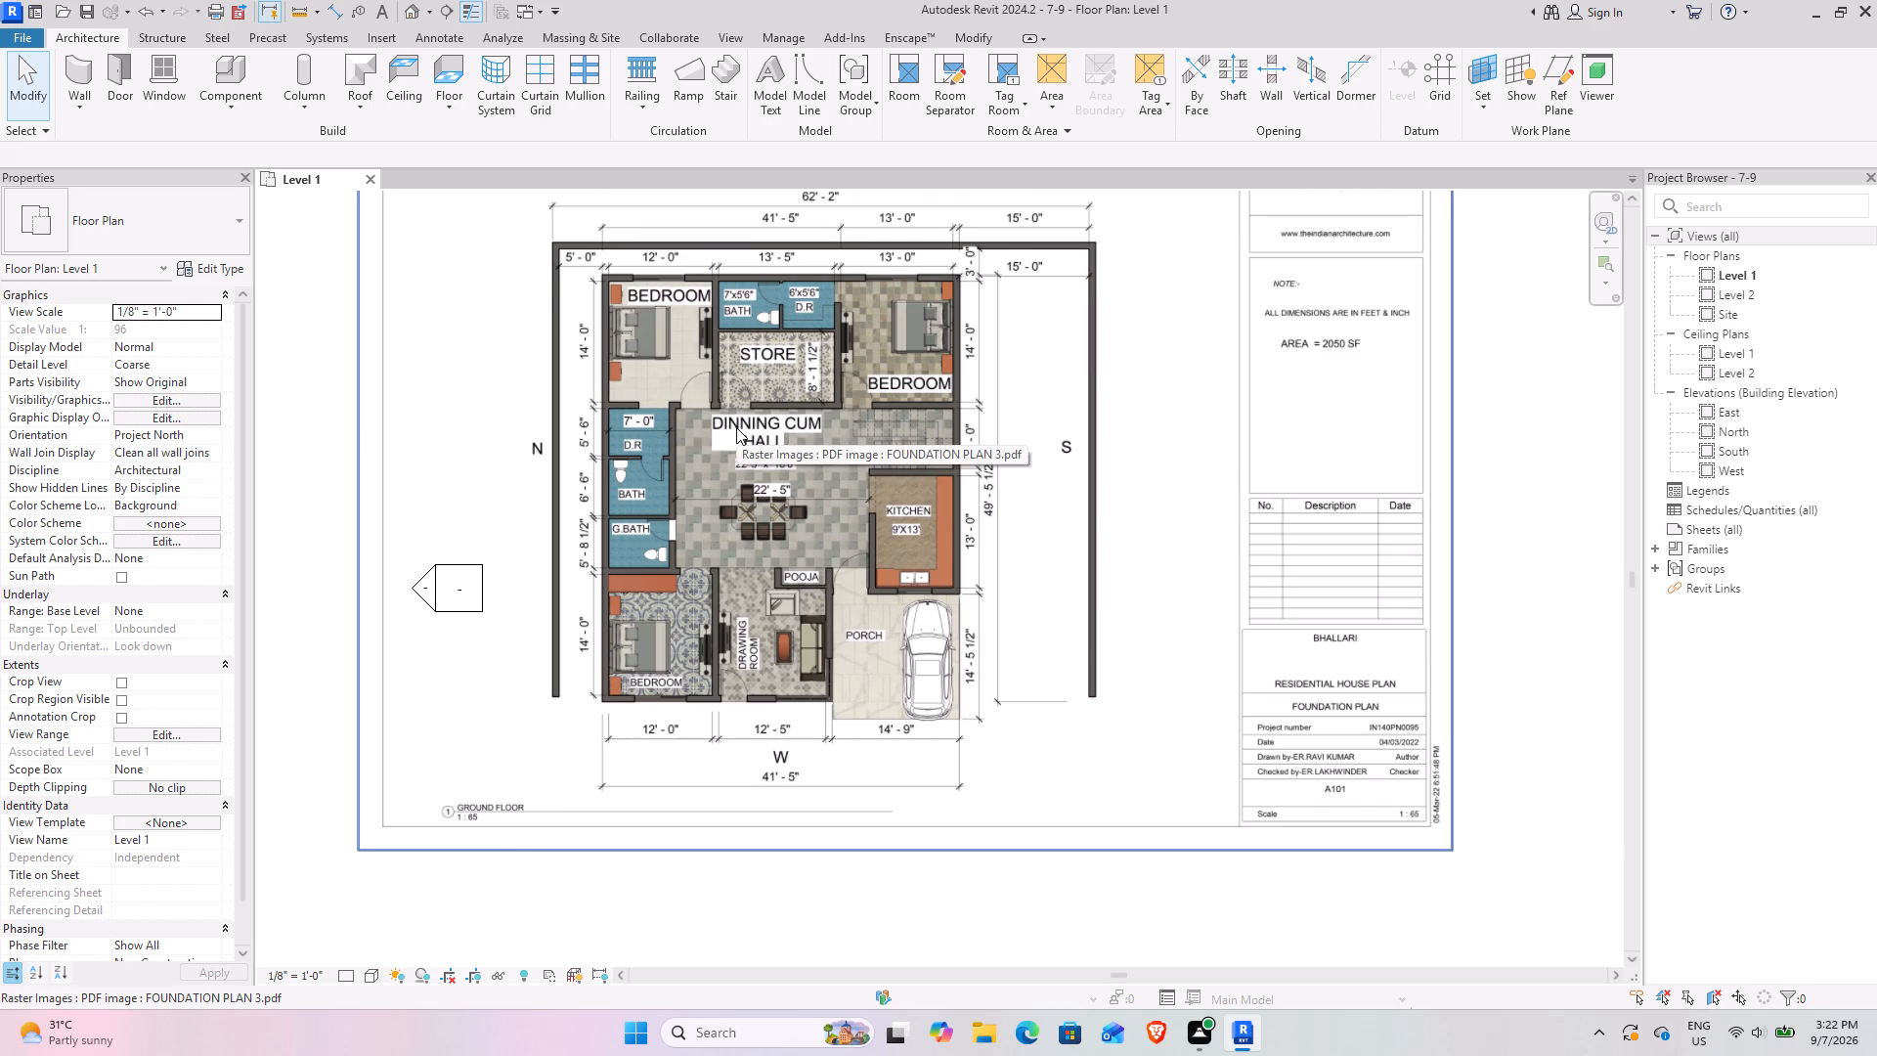
scroll(832, 313, "up", 3)
middle_click_drag(810, 321, 932, 299)
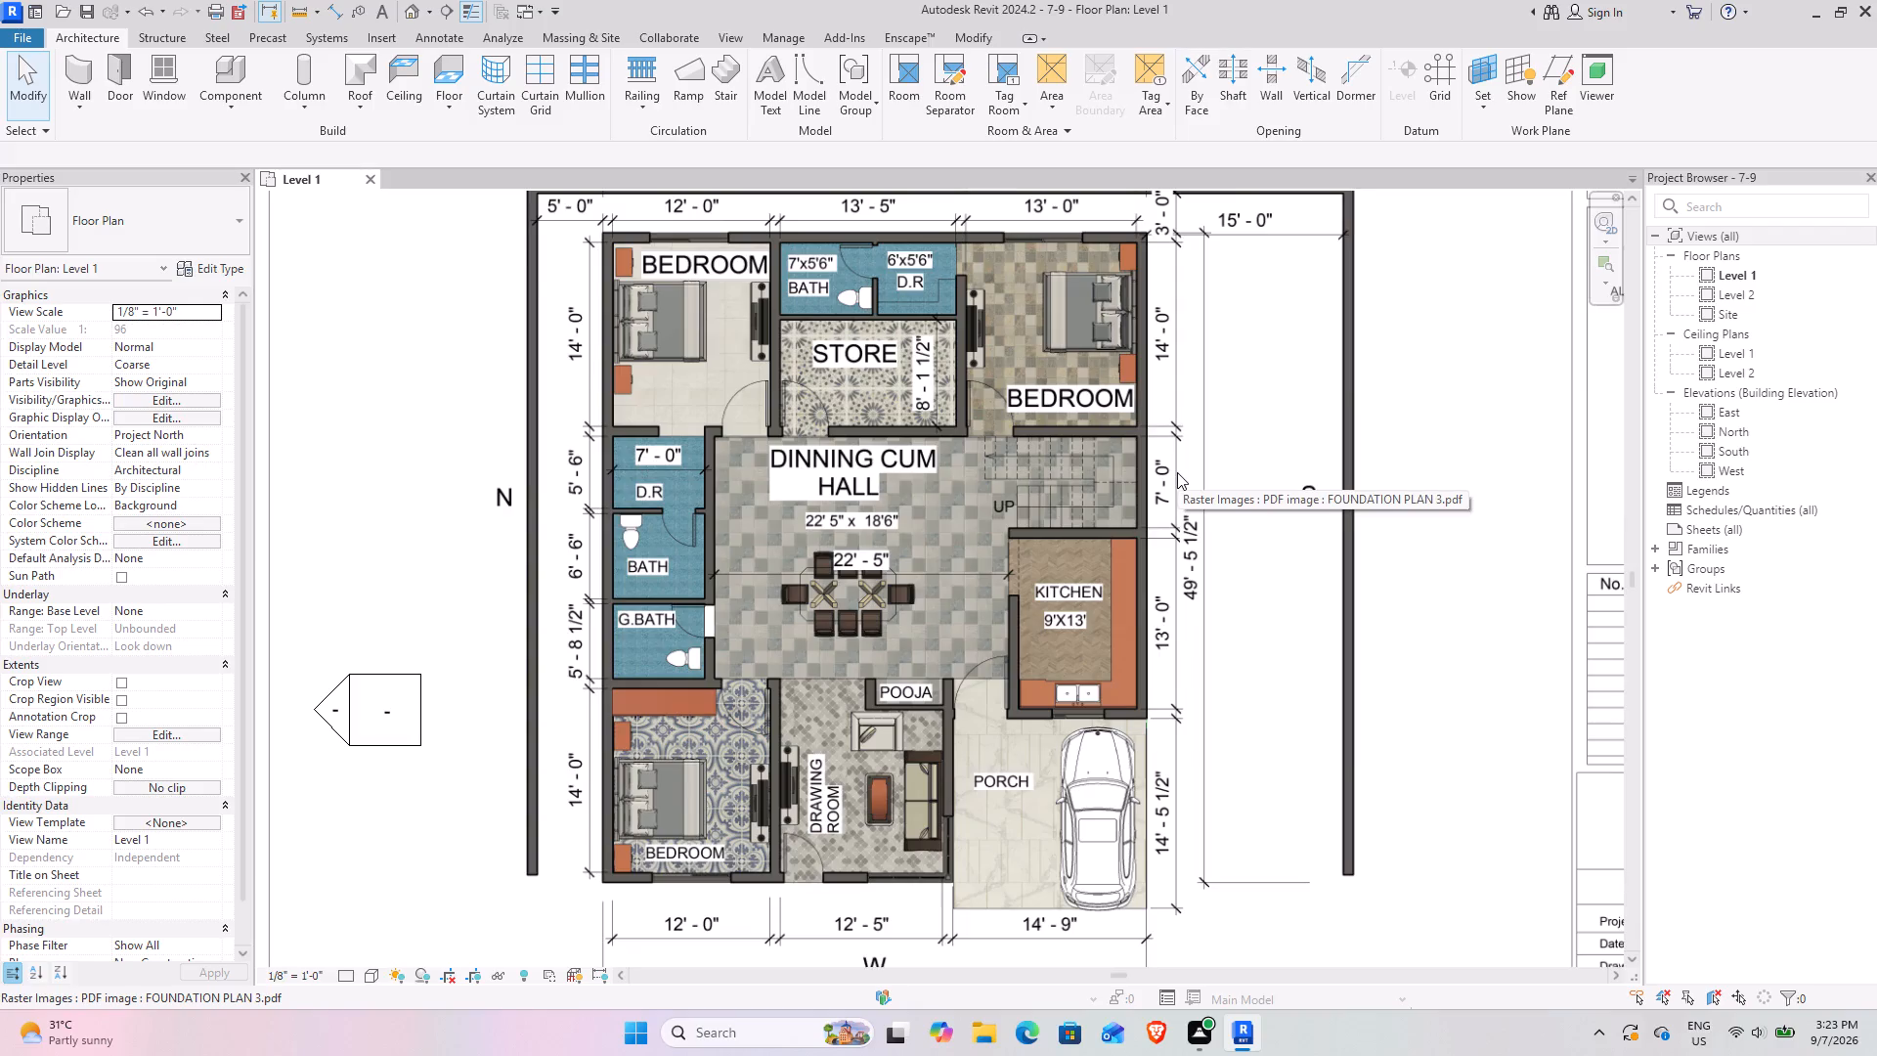
scroll(1177, 472, "down", 4)
middle_click_drag(1176, 485, 887, 514)
scroll(902, 516, "up", 4)
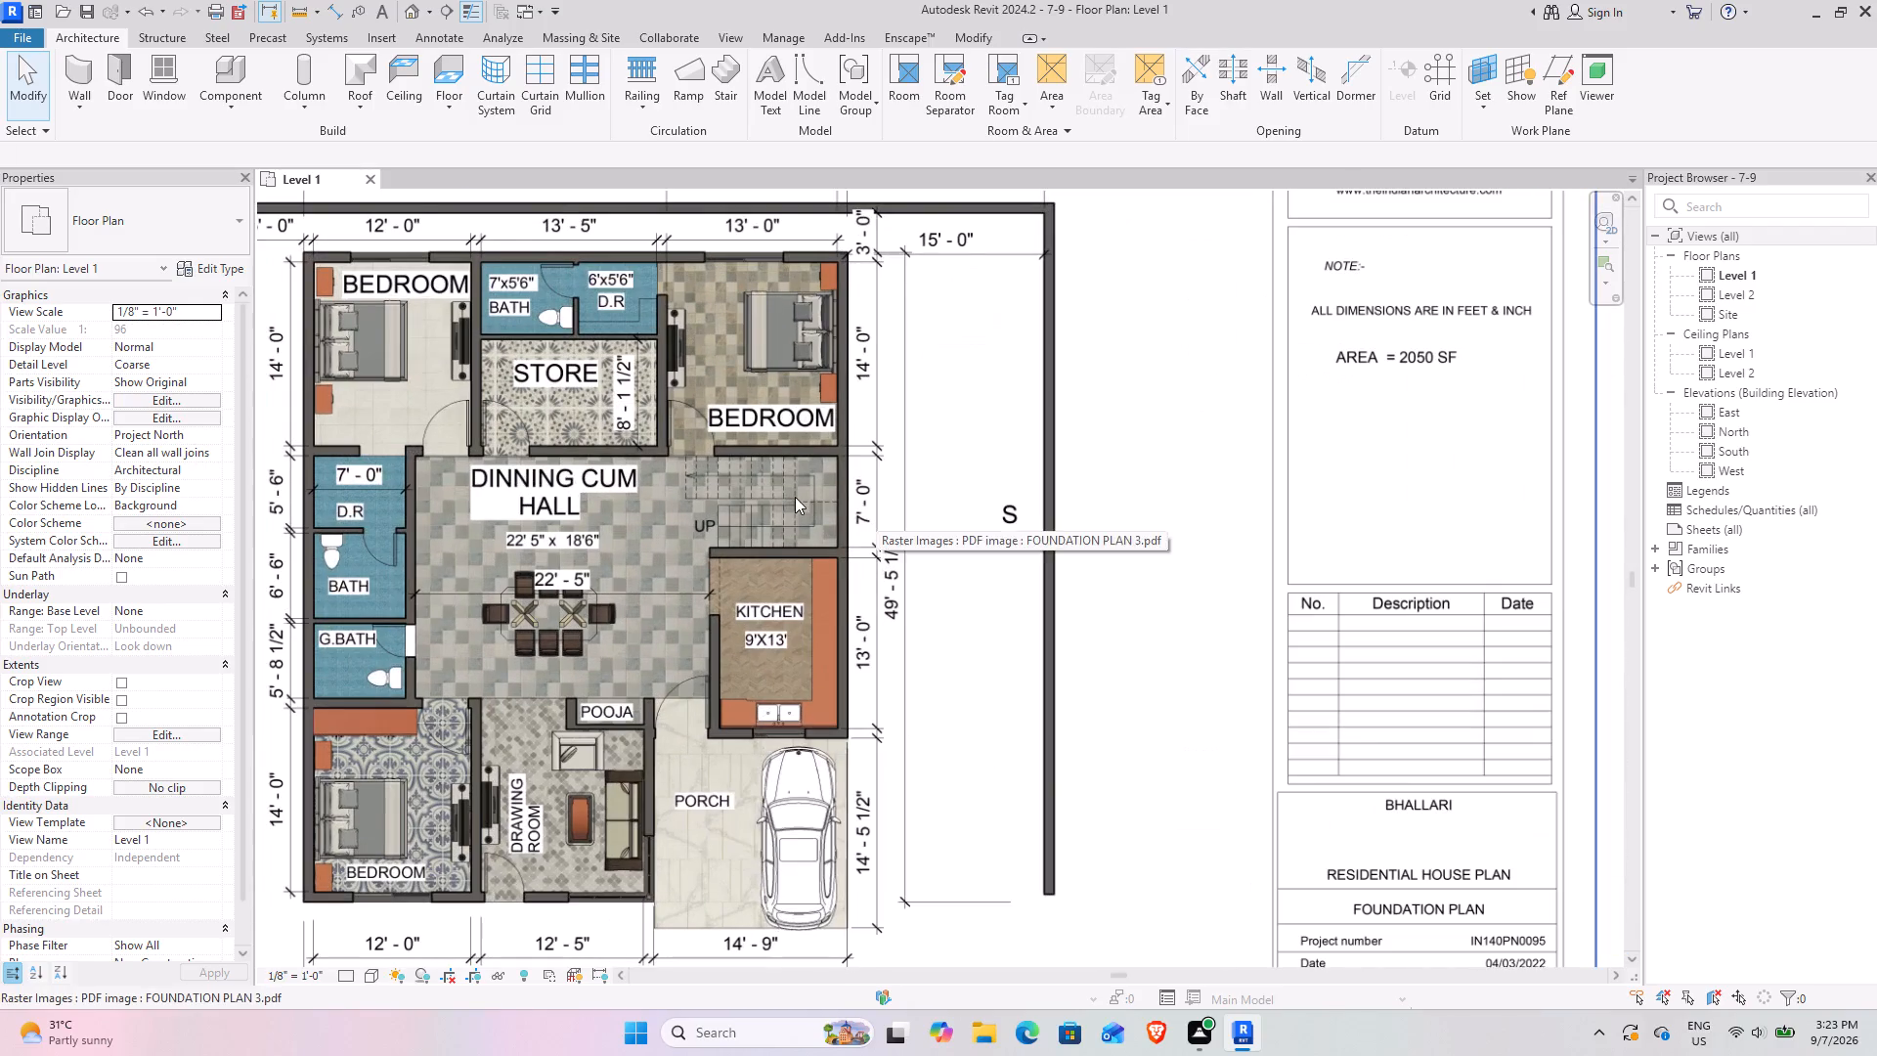
middle_click_drag(798, 497, 1107, 466)
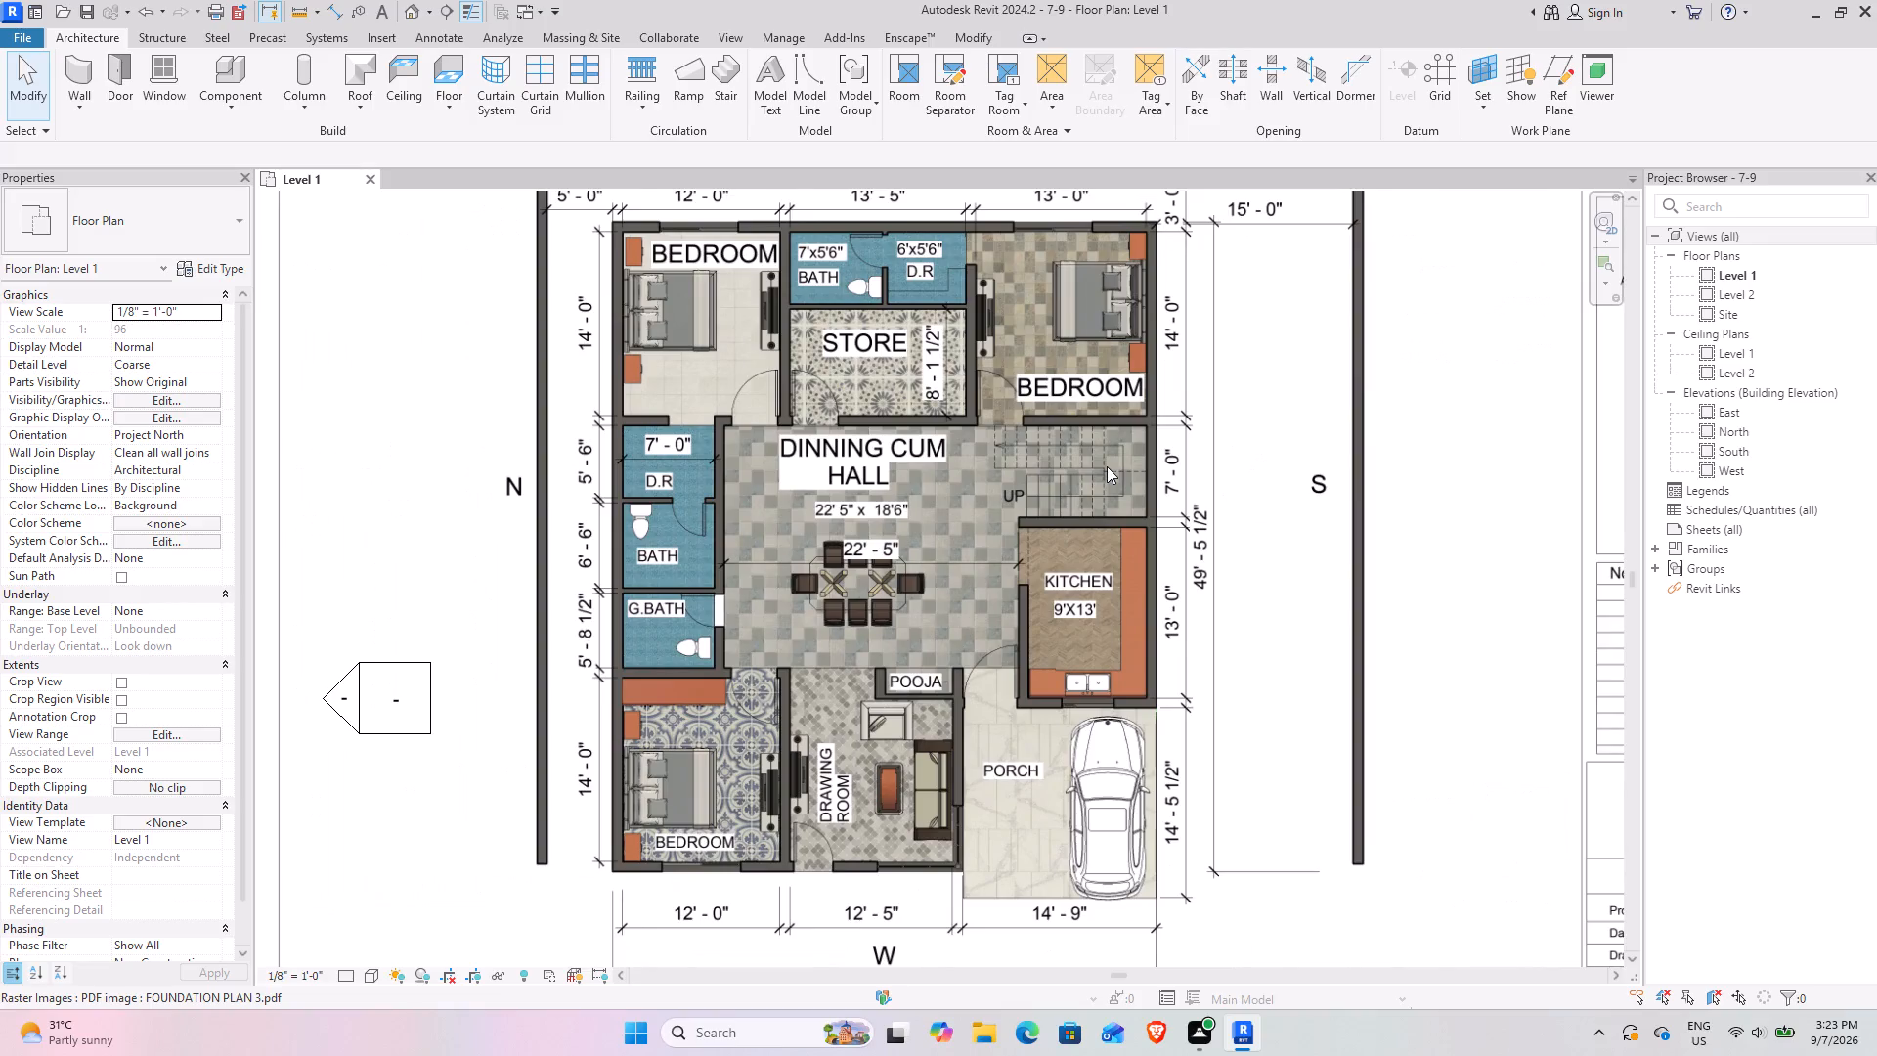
scroll(742, 615, "down", 4)
middle_click_drag(866, 544, 784, 544)
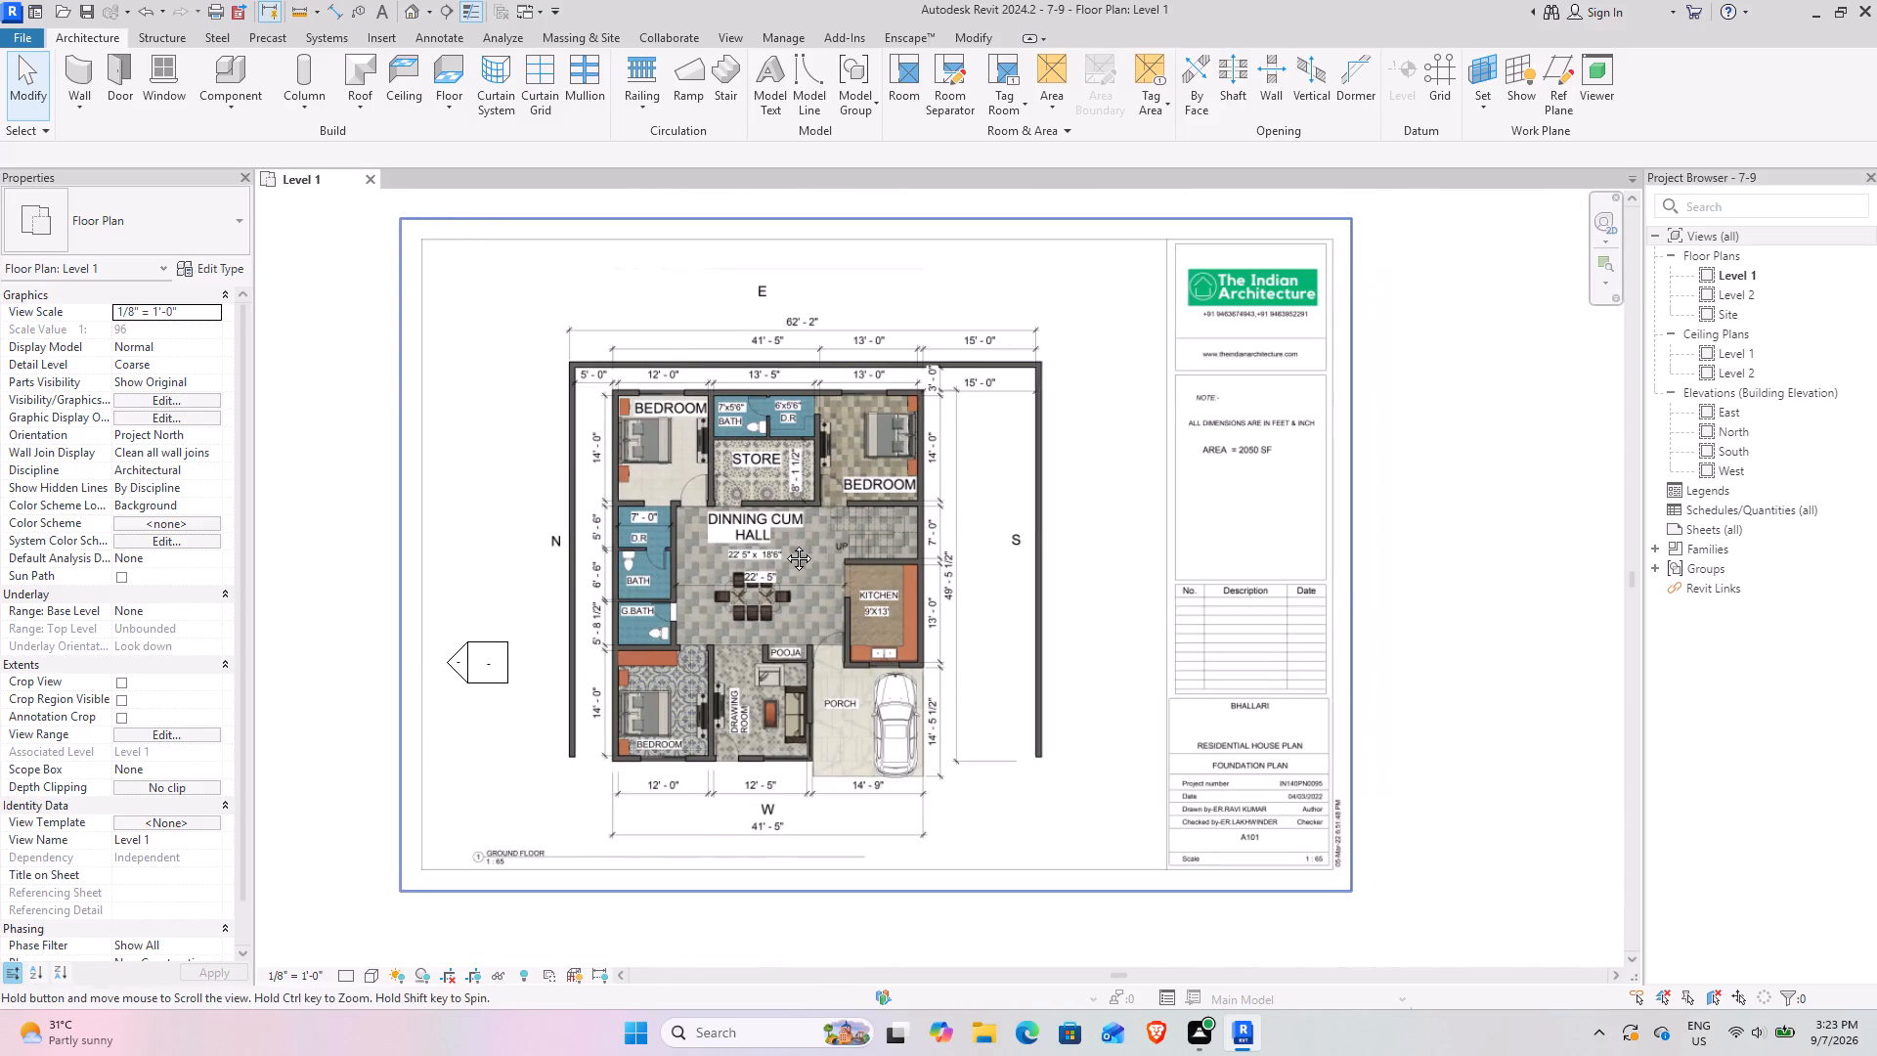
middle_click_drag(784, 544, 715, 559)
scroll(740, 481, "up", 4)
middle_click_drag(698, 528, 906, 458)
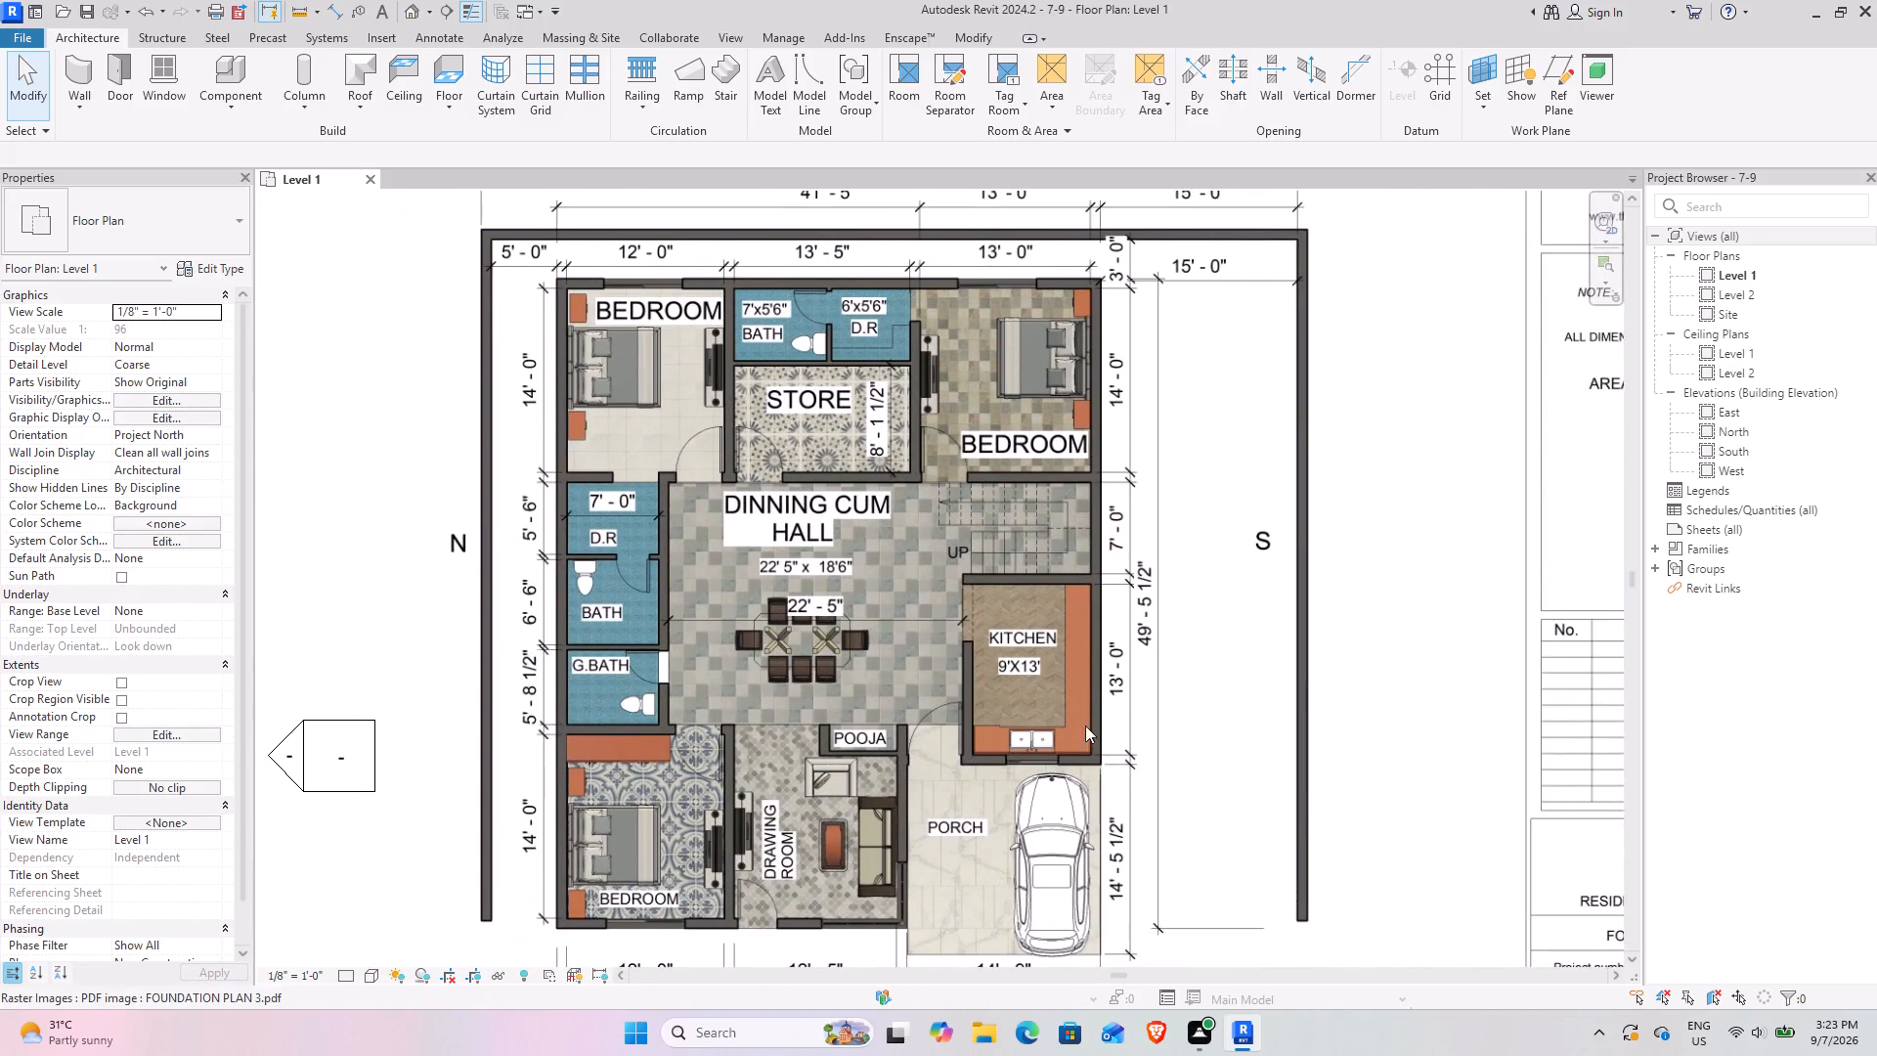
scroll(757, 533, "down", 8)
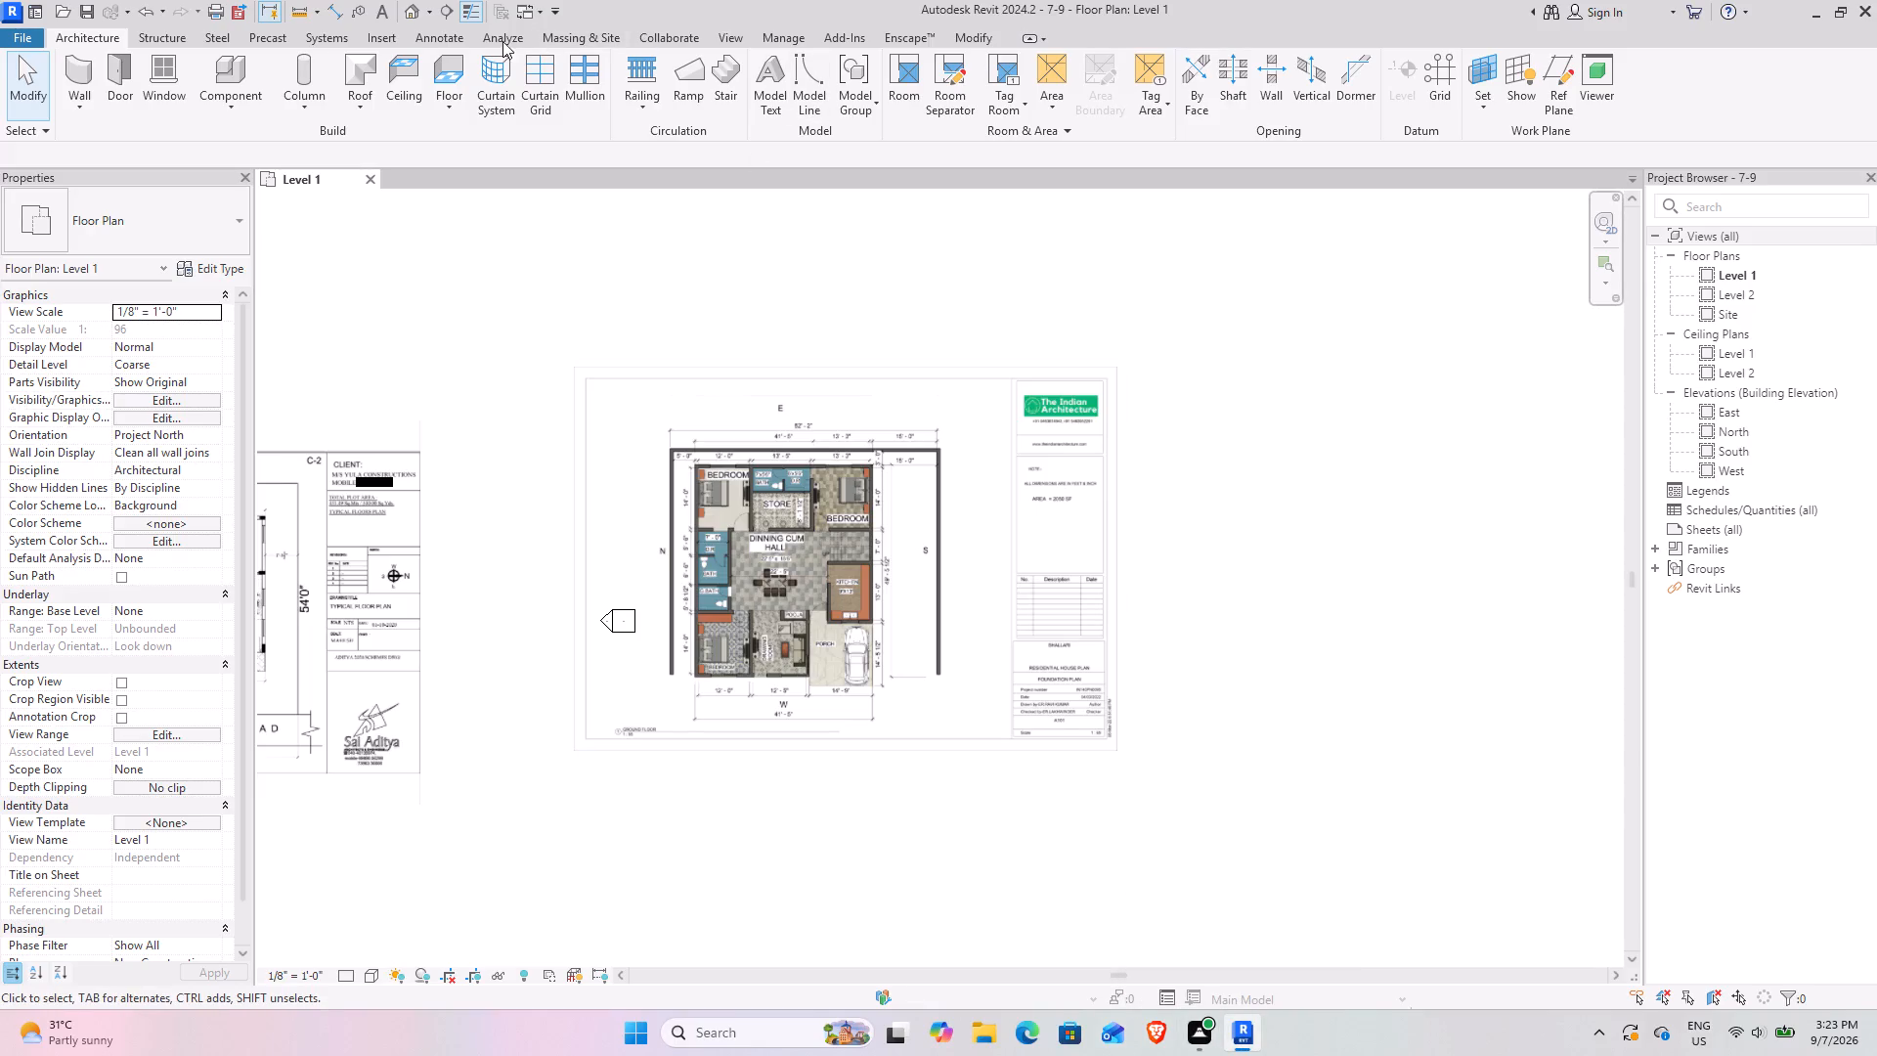
Start a CAD import and look through the AUTO CAD folder and its FOUNDATION PLAN 3 subfolder for the plan's DWG.
left_click(376, 37)
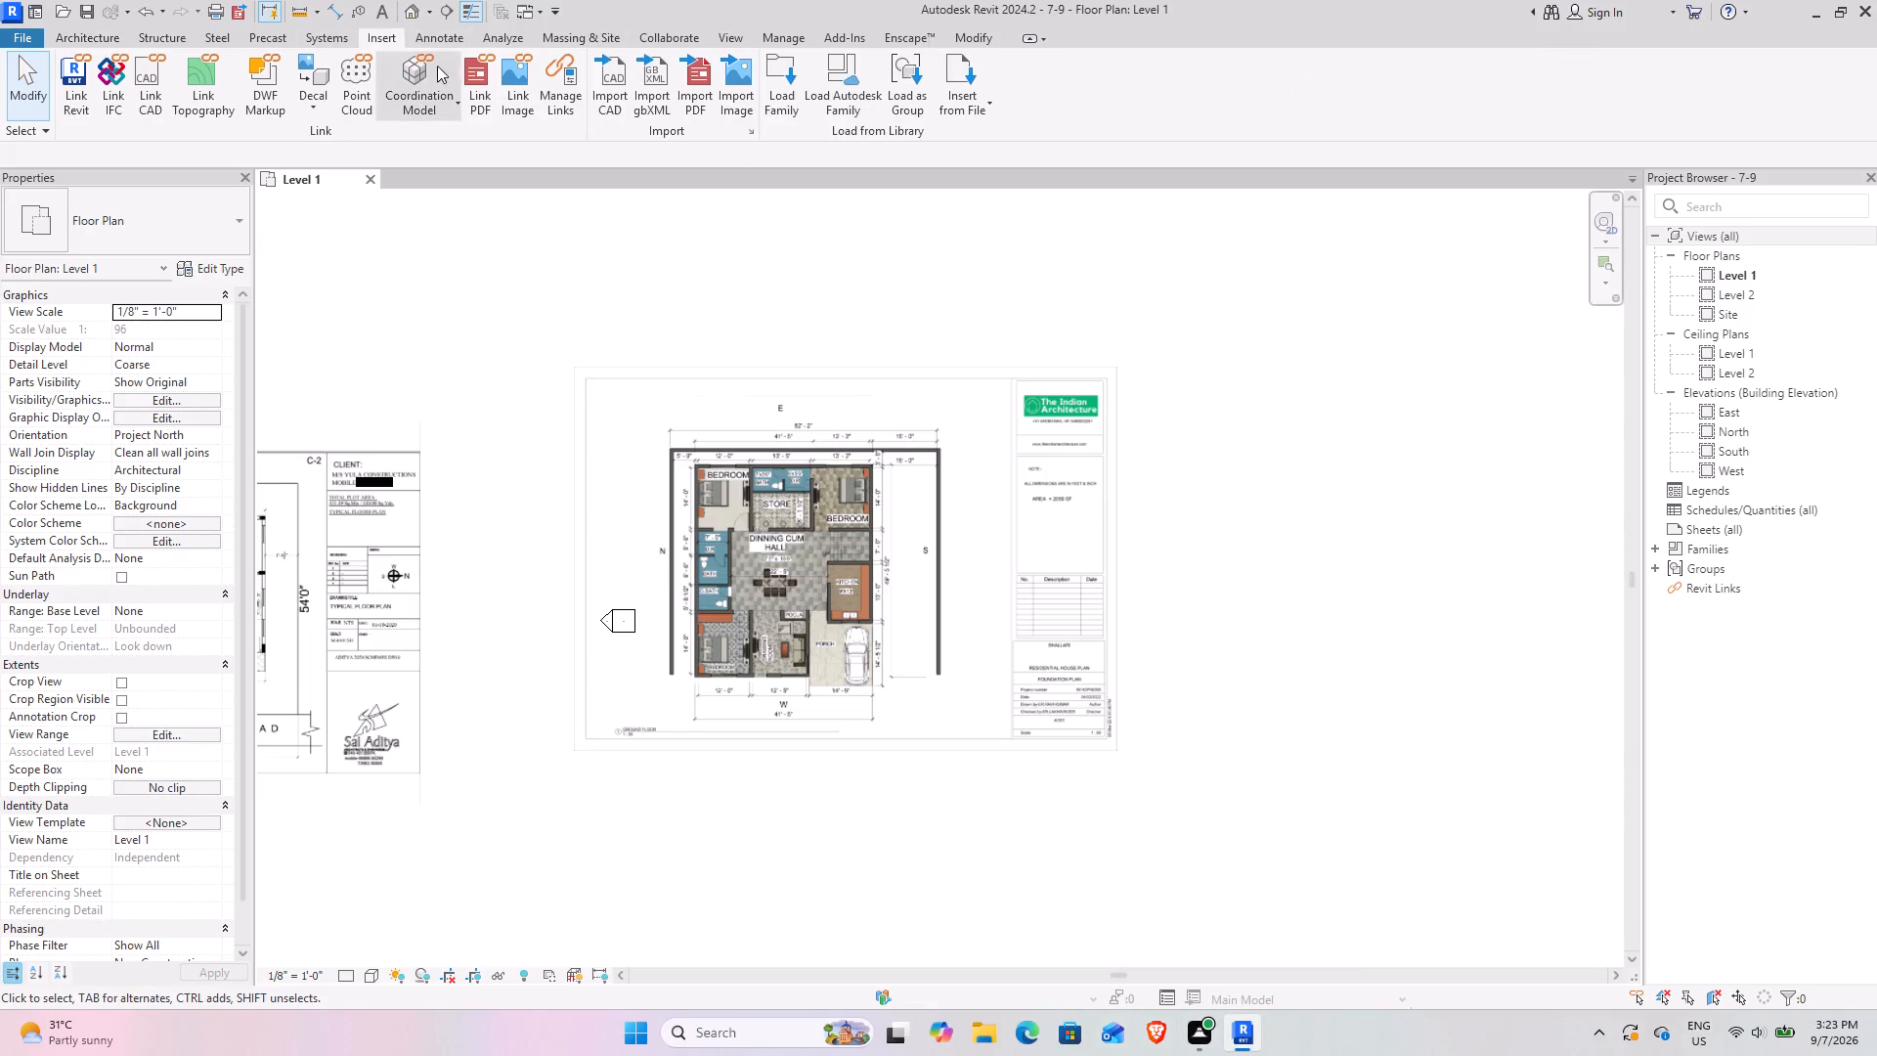
left_click(625, 101)
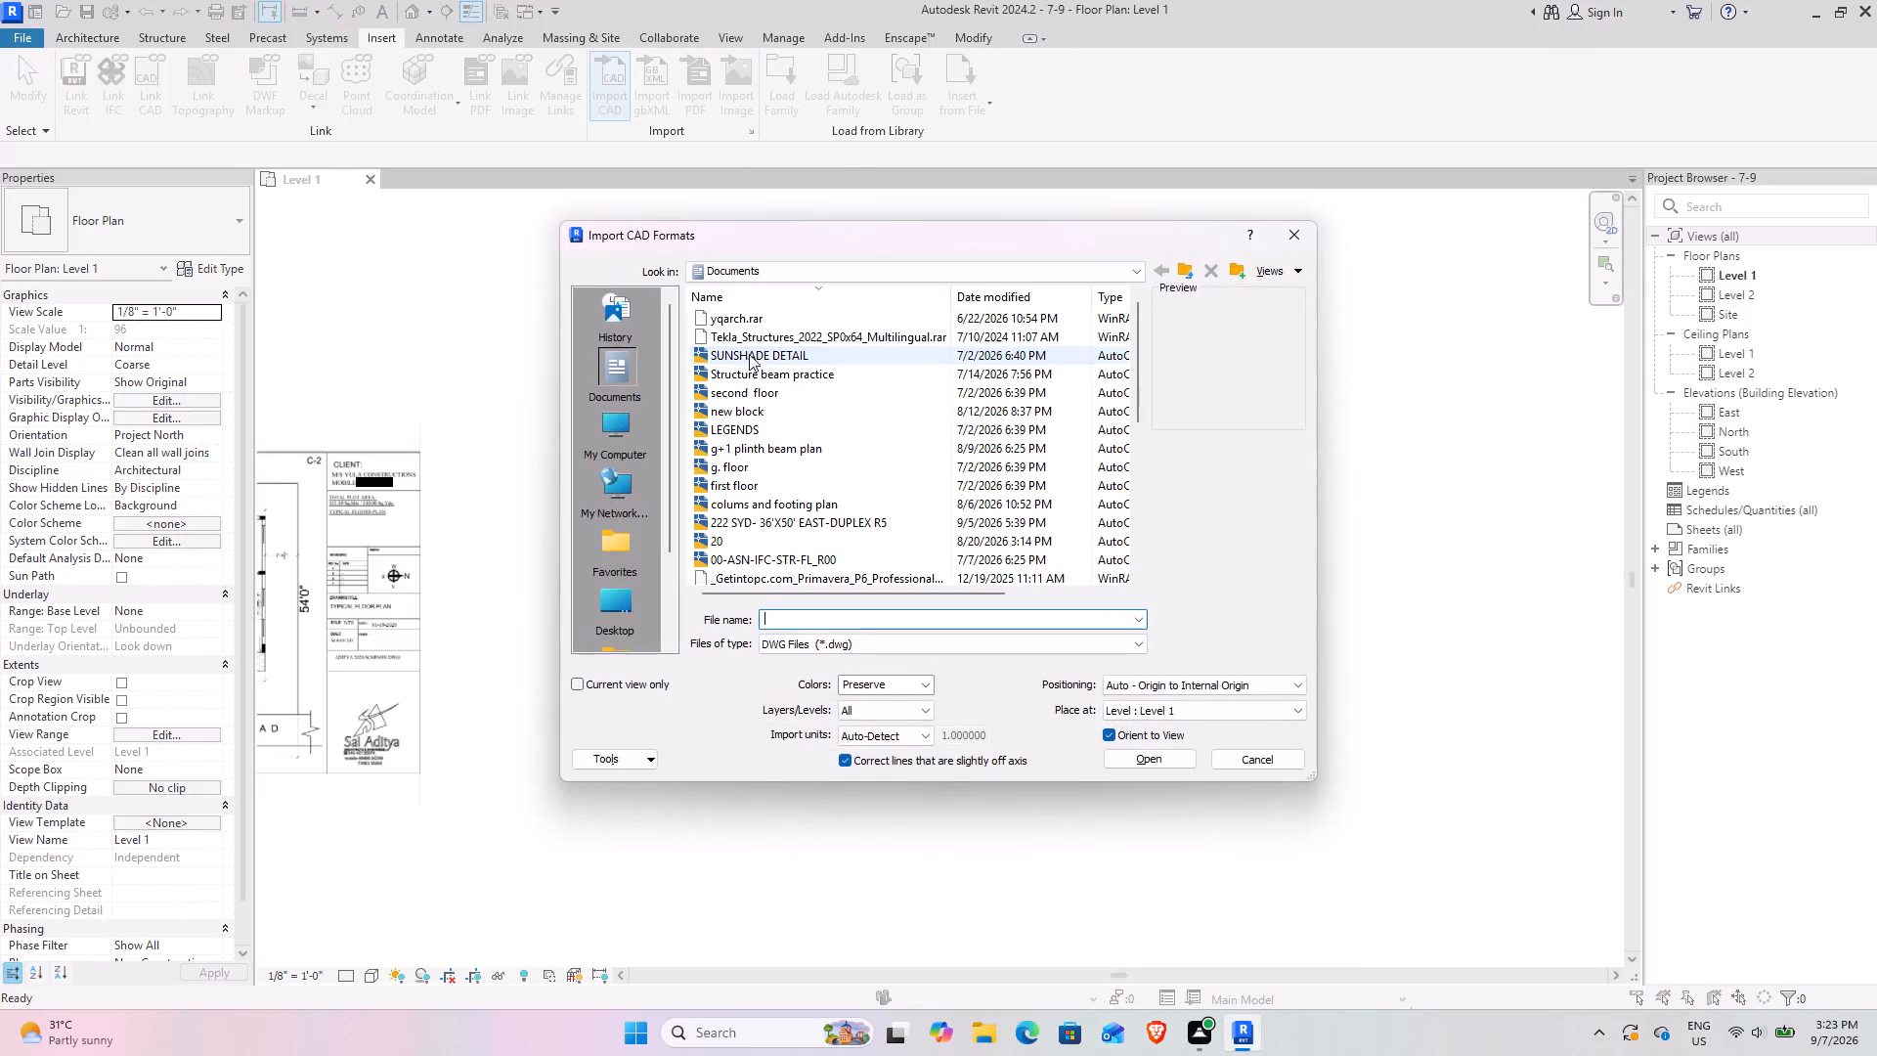
left_click(617, 613)
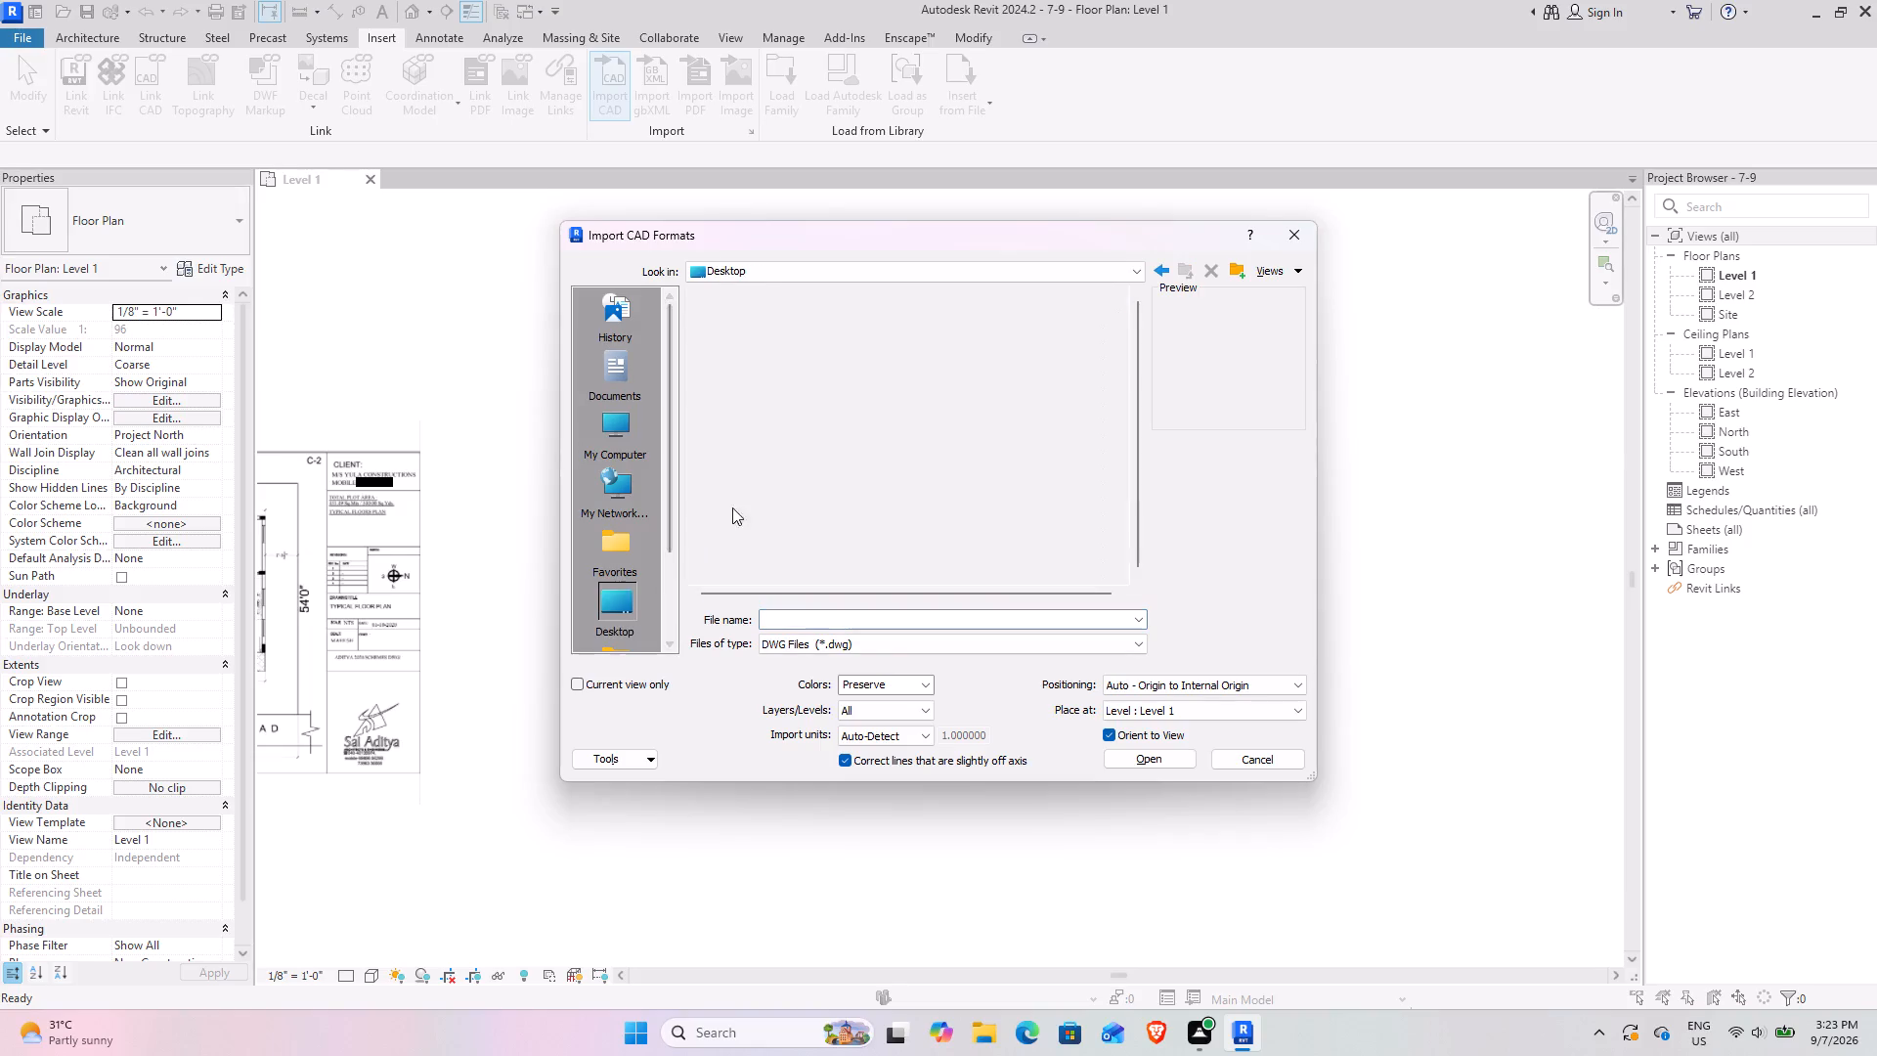
double_click(776, 380)
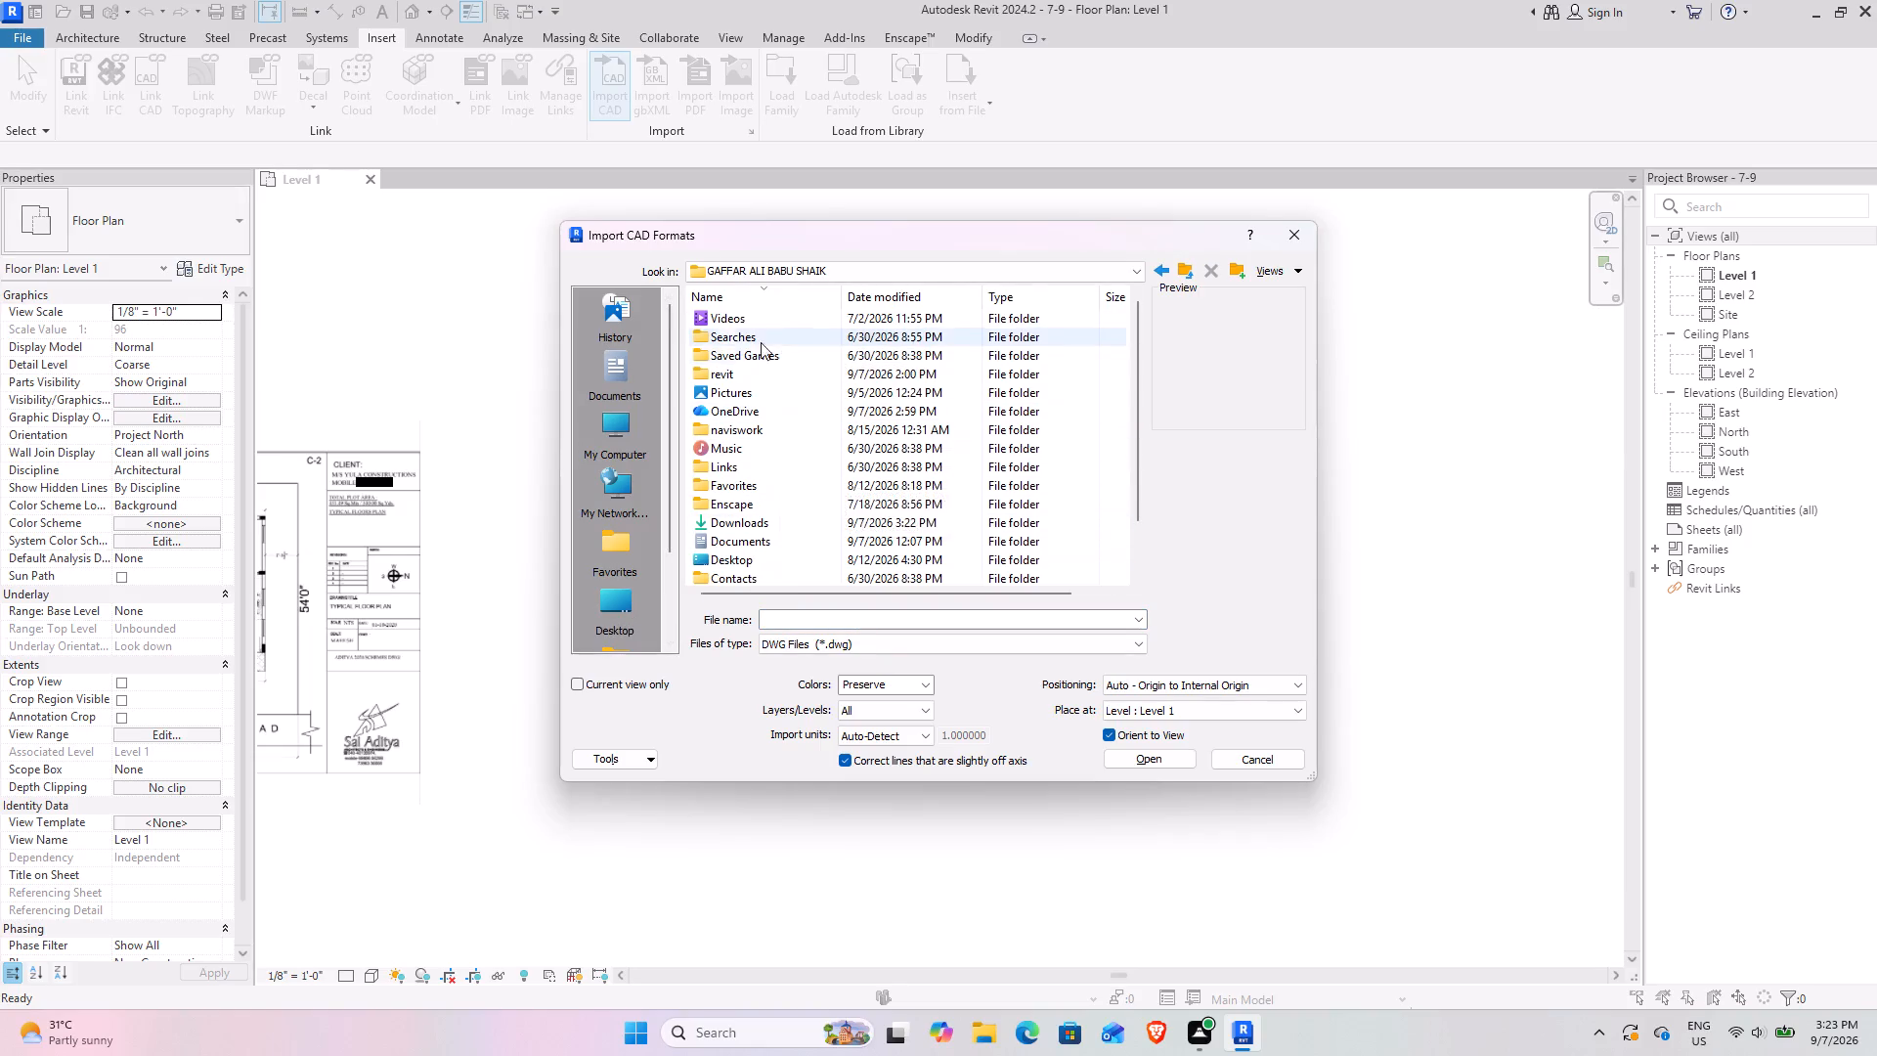
scroll(777, 502, "down", 3)
double_click(767, 533)
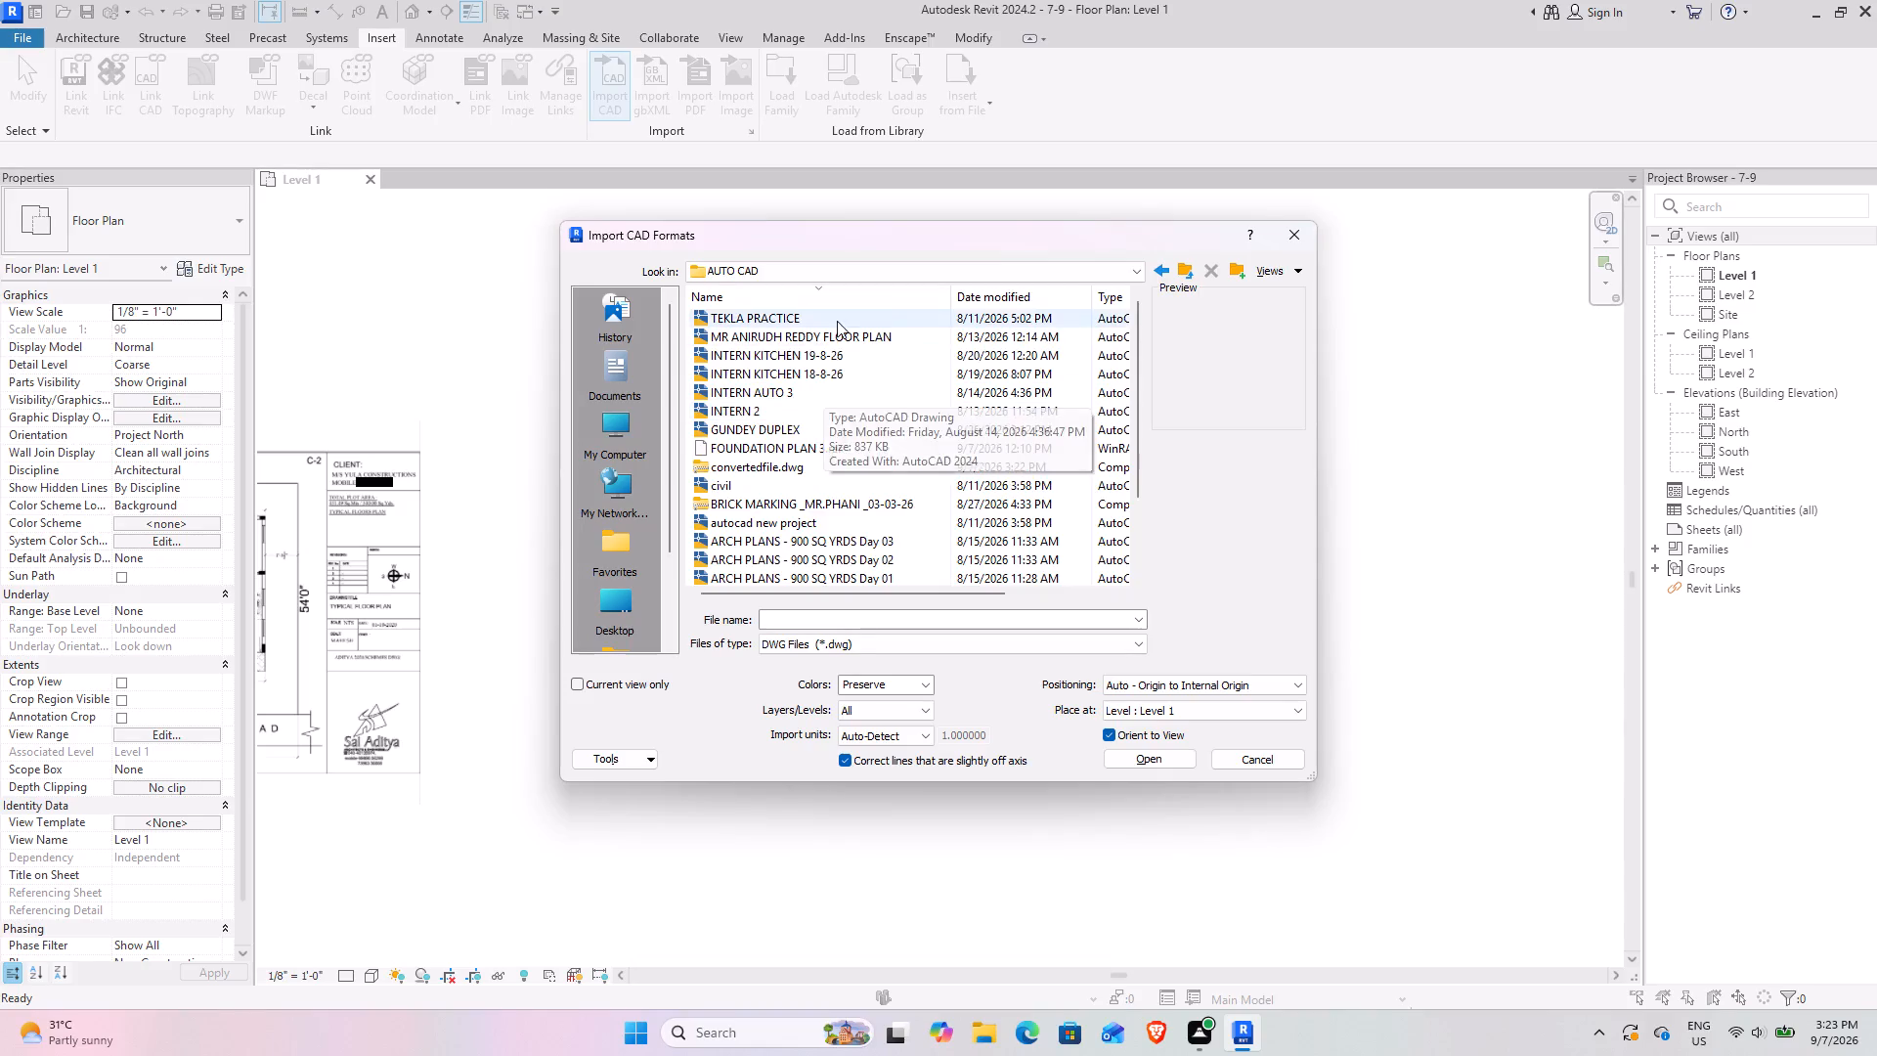
scroll(836, 456, "down", 3)
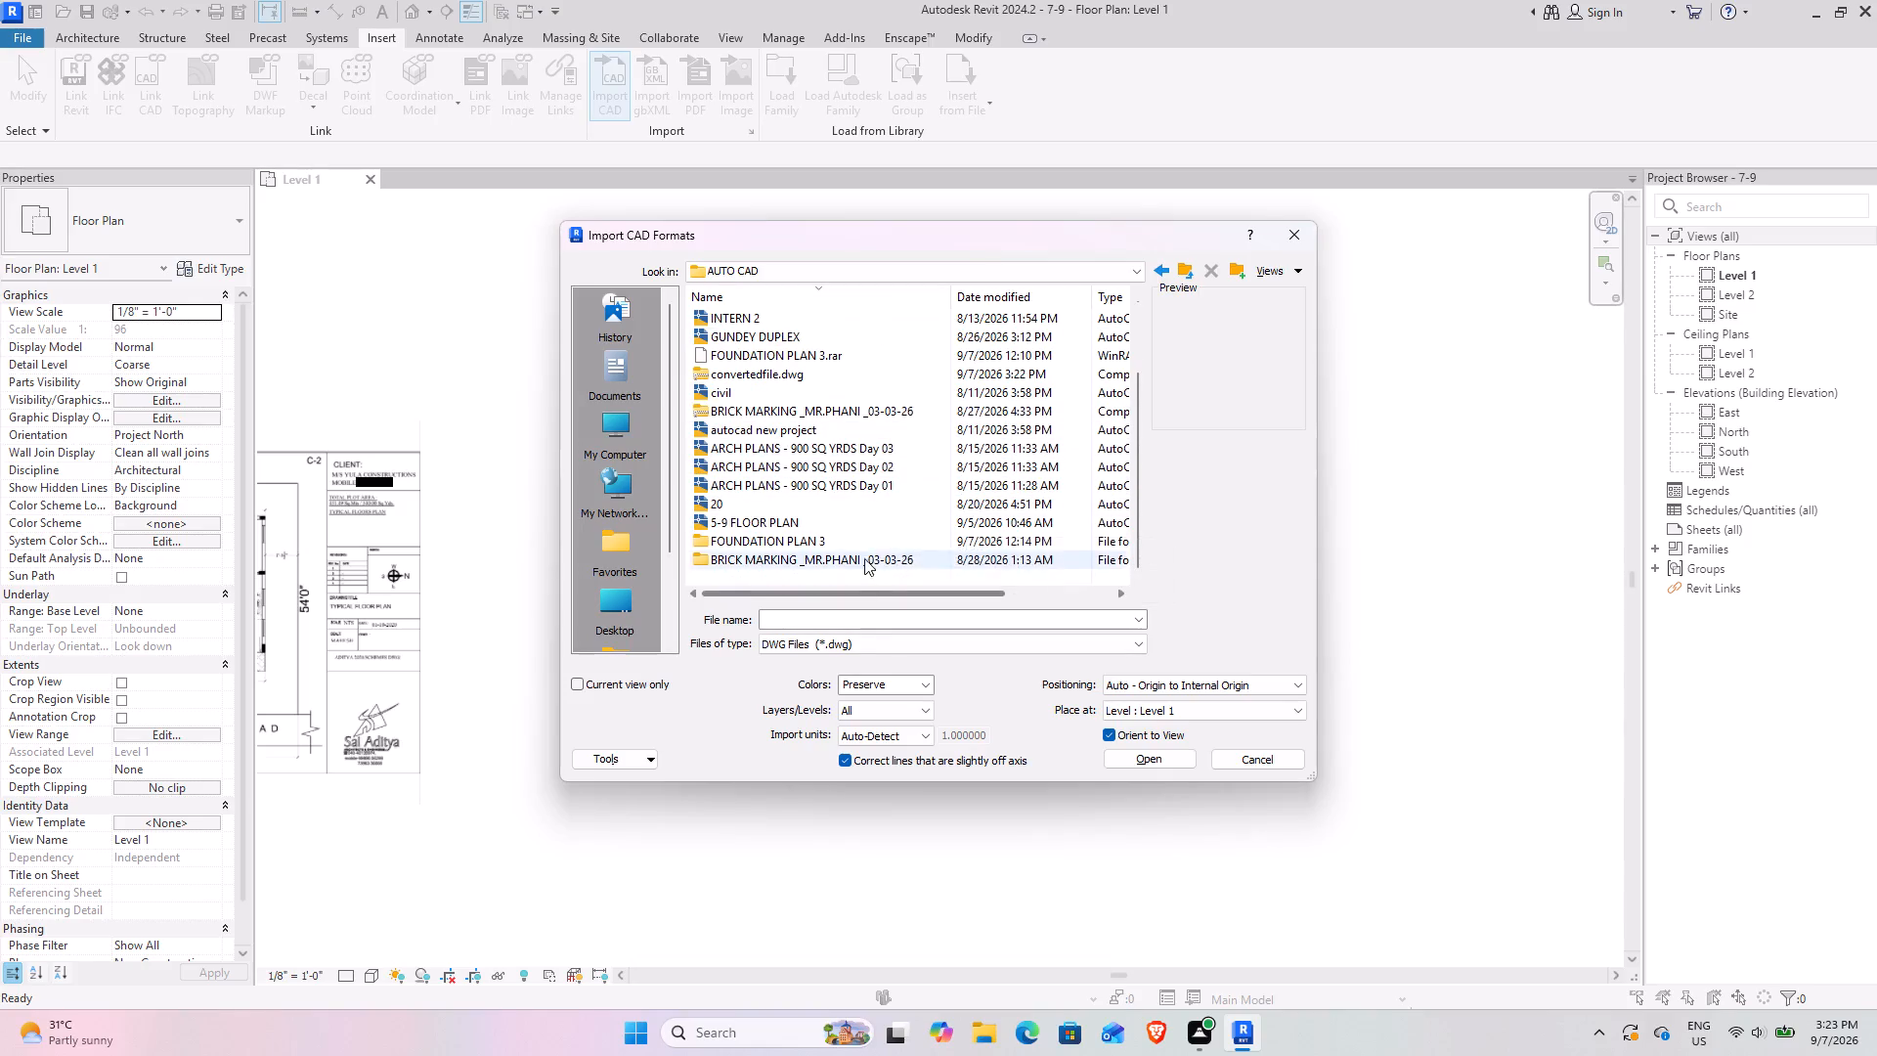
double_click(868, 550)
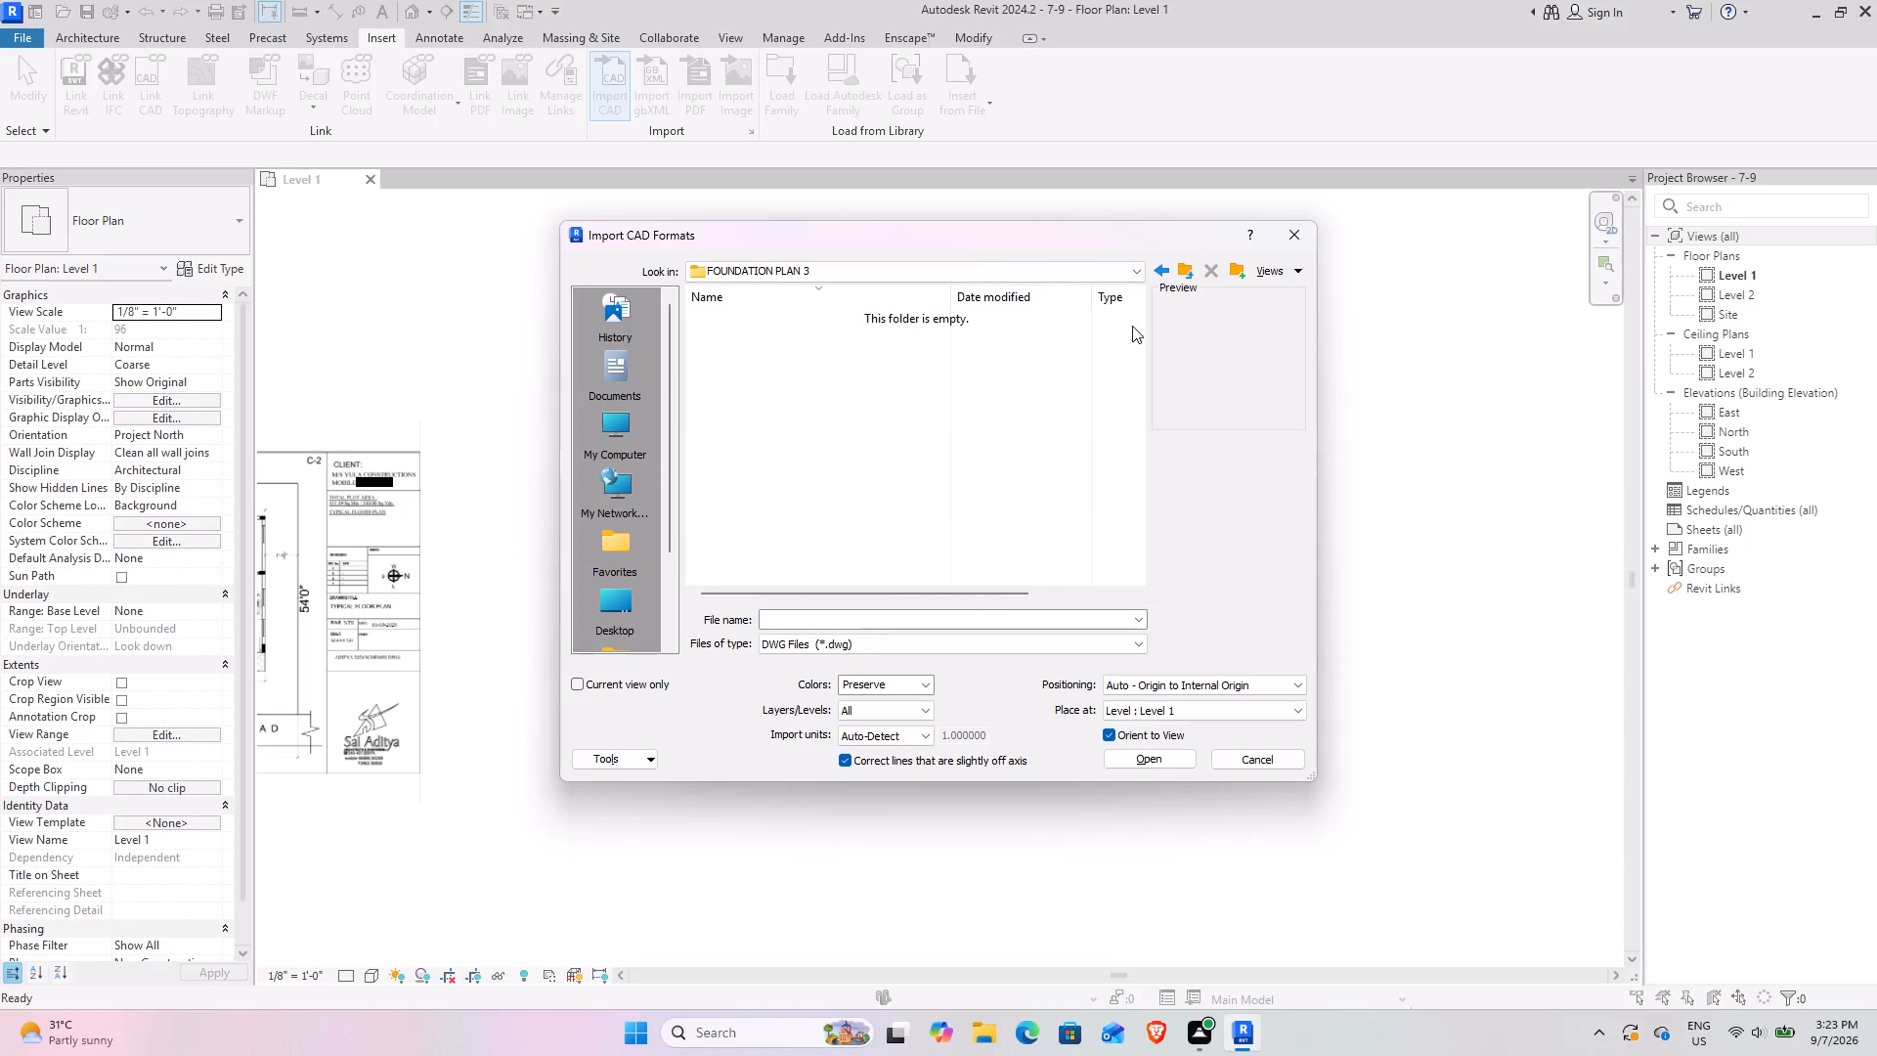
left_click(1169, 264)
scroll(823, 455, "up", 2)
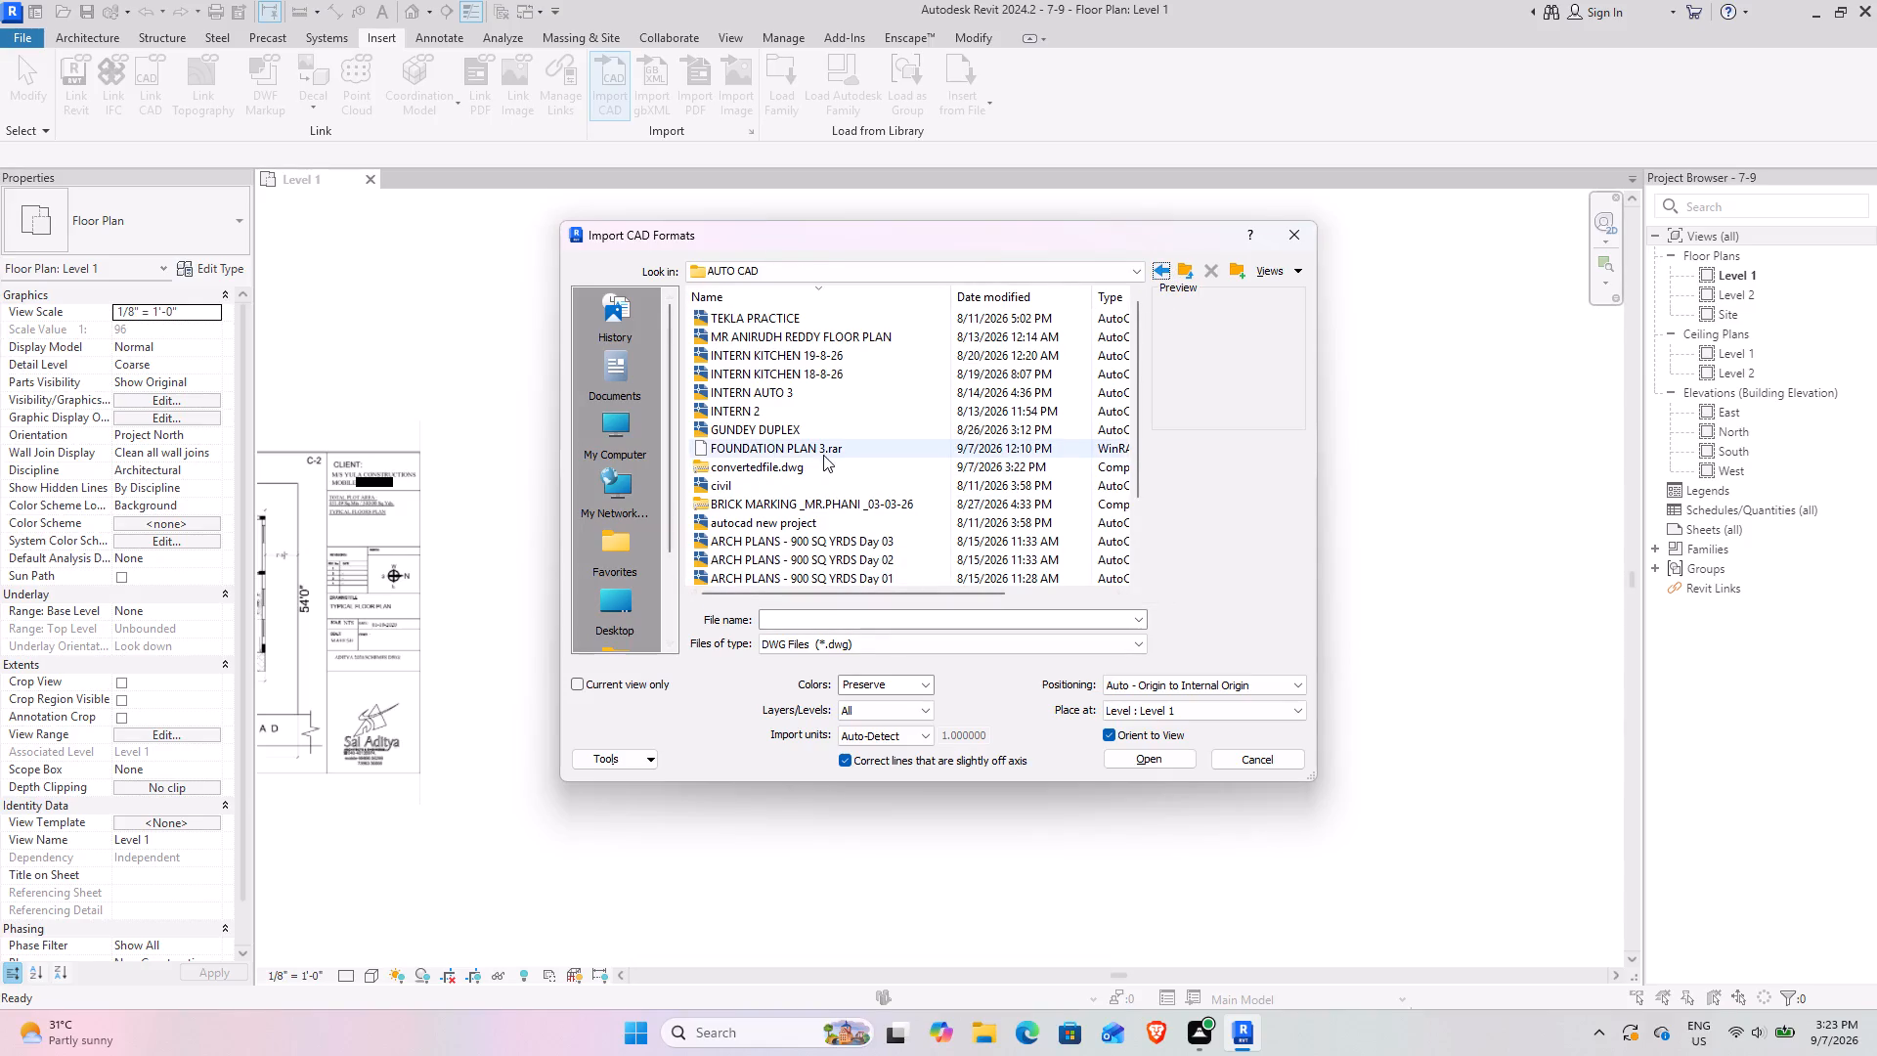
scroll(823, 455, "up", 1)
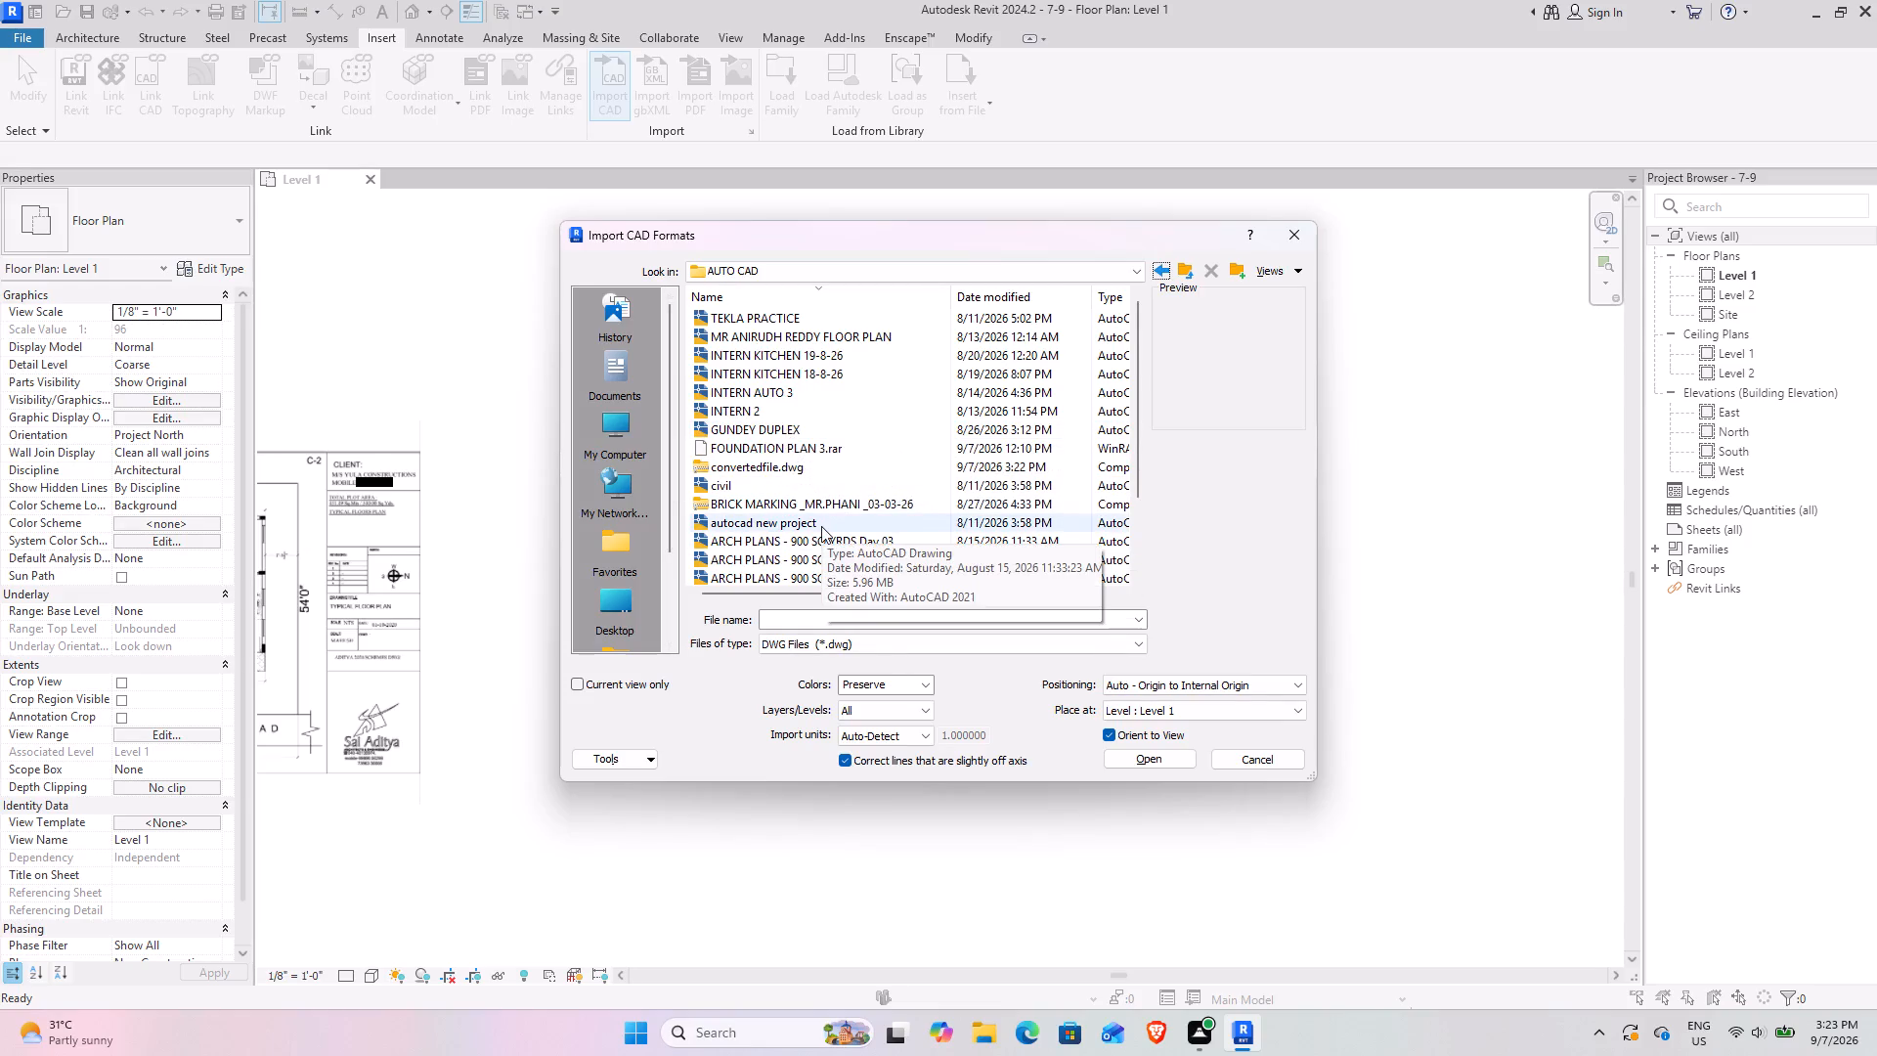
scroll(821, 526, "down", 2)
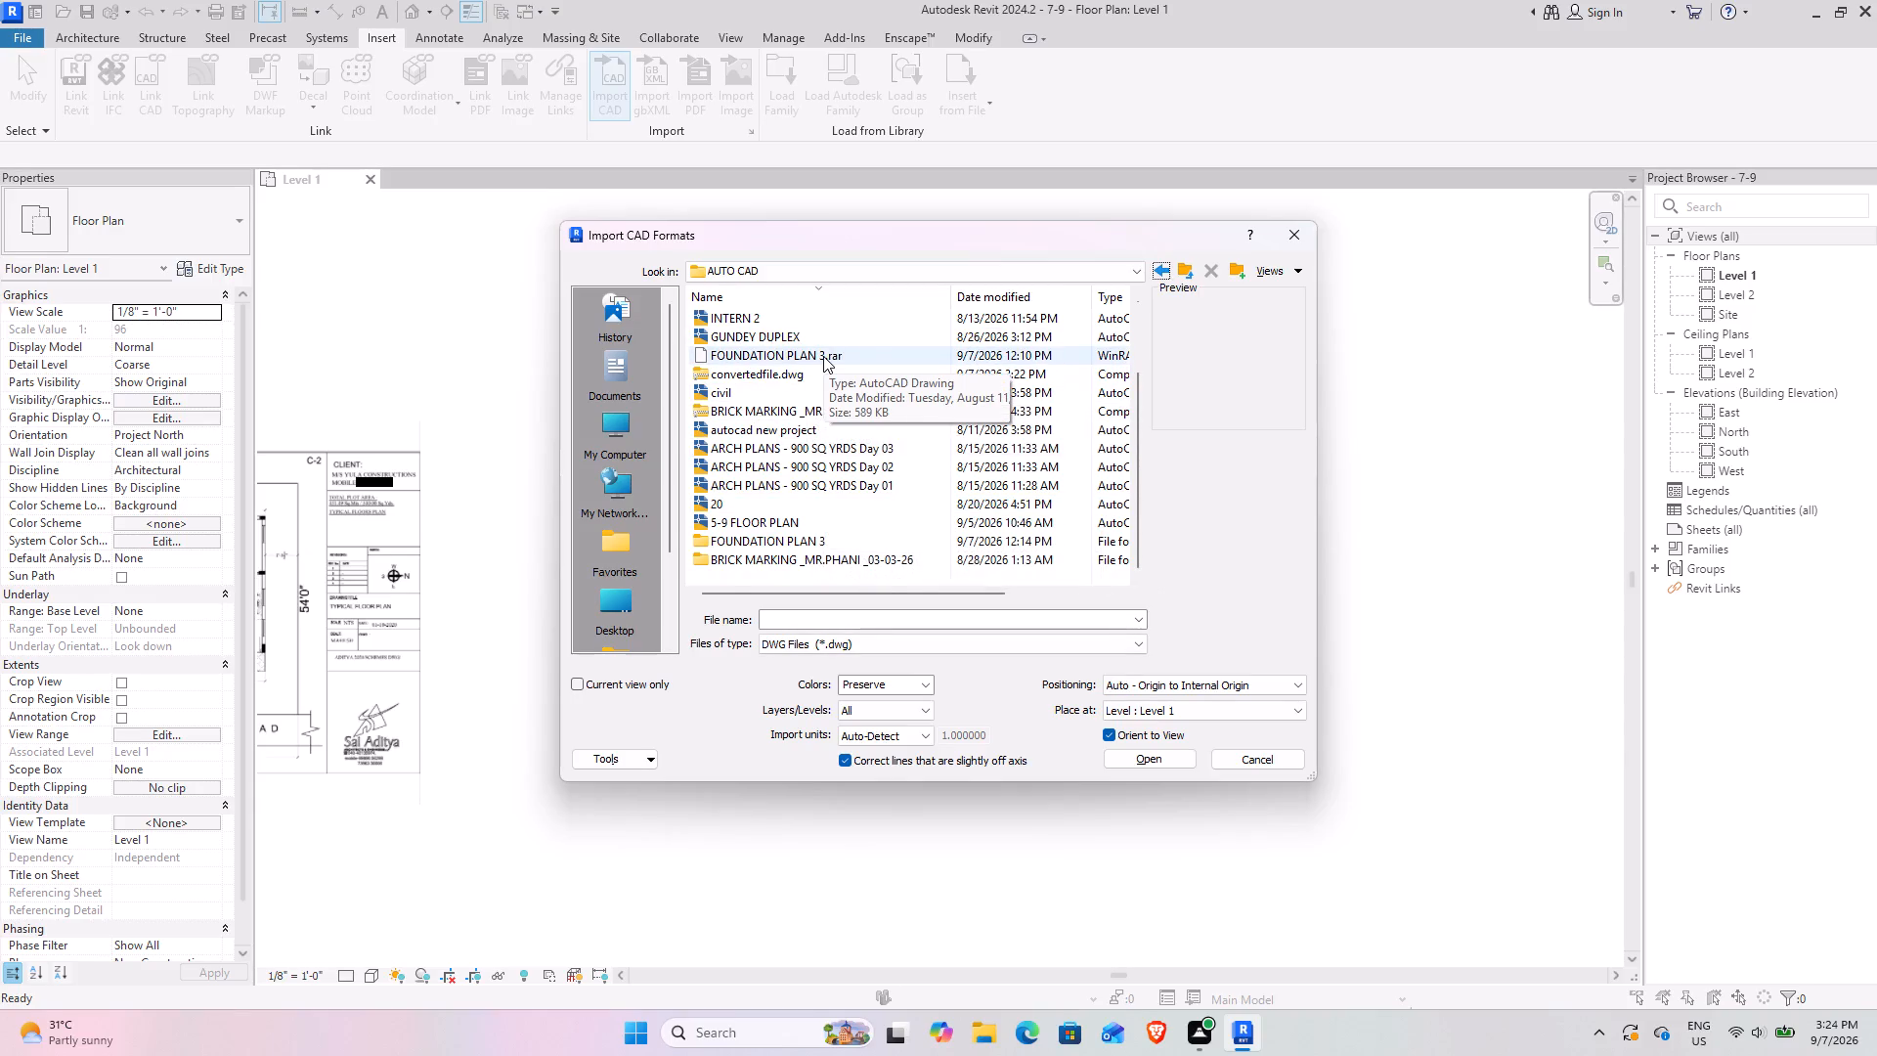
scroll(823, 356, "up", 3)
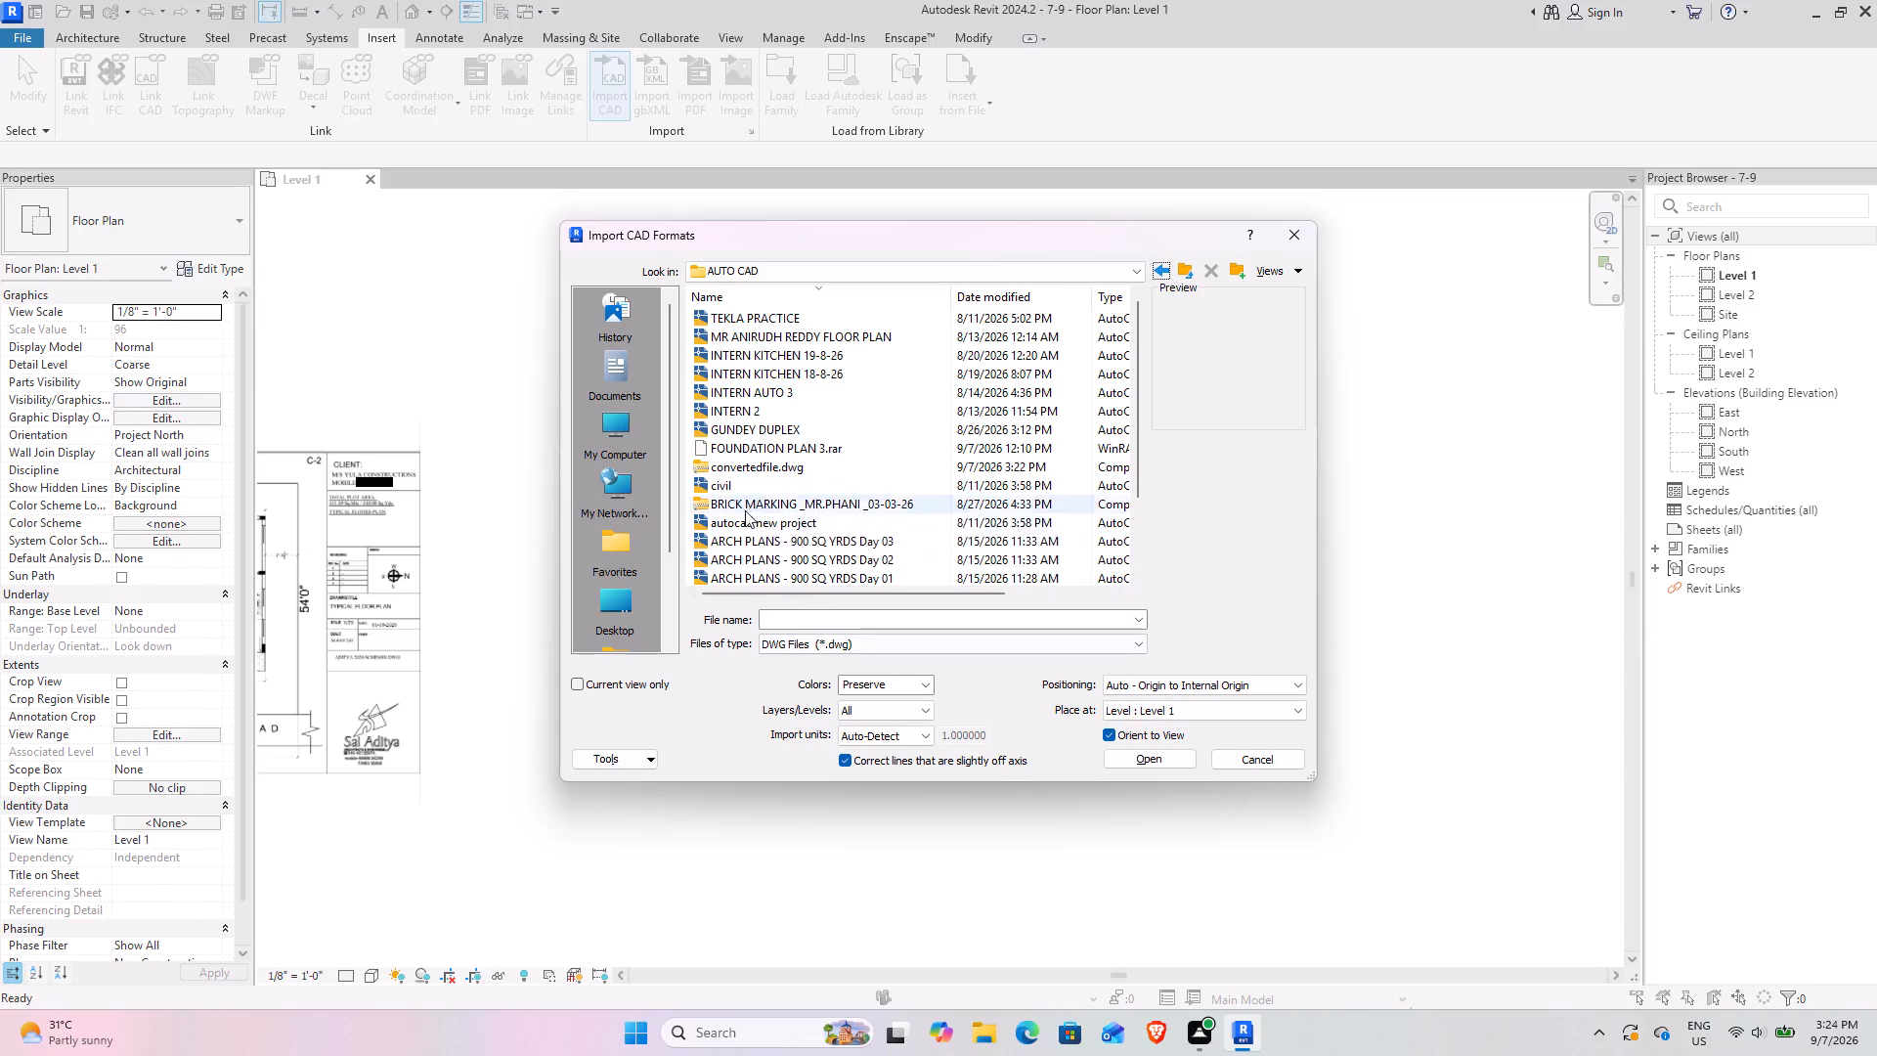
Extract the zipped convertedfile.dwg archive into its own folder inside the AUTO CAD folder.
left_click(805, 474)
right_click(805, 474)
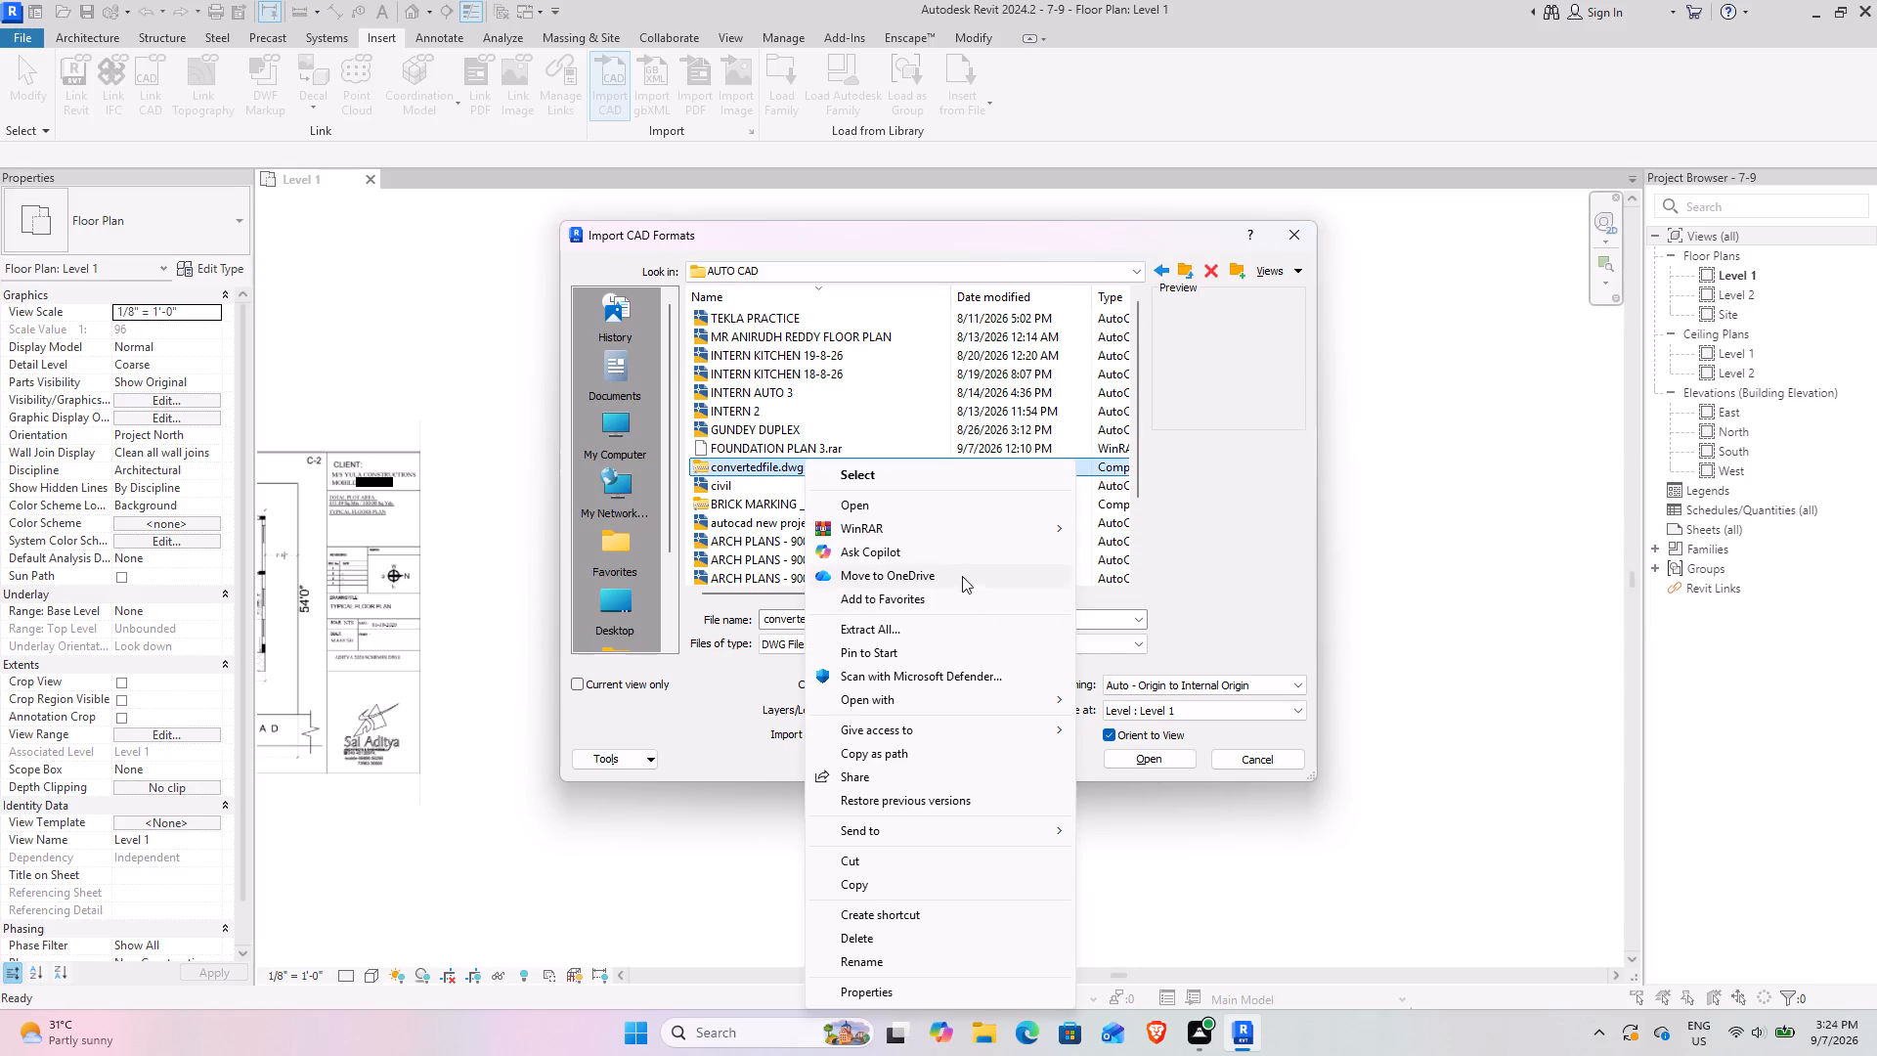
left_click(1134, 556)
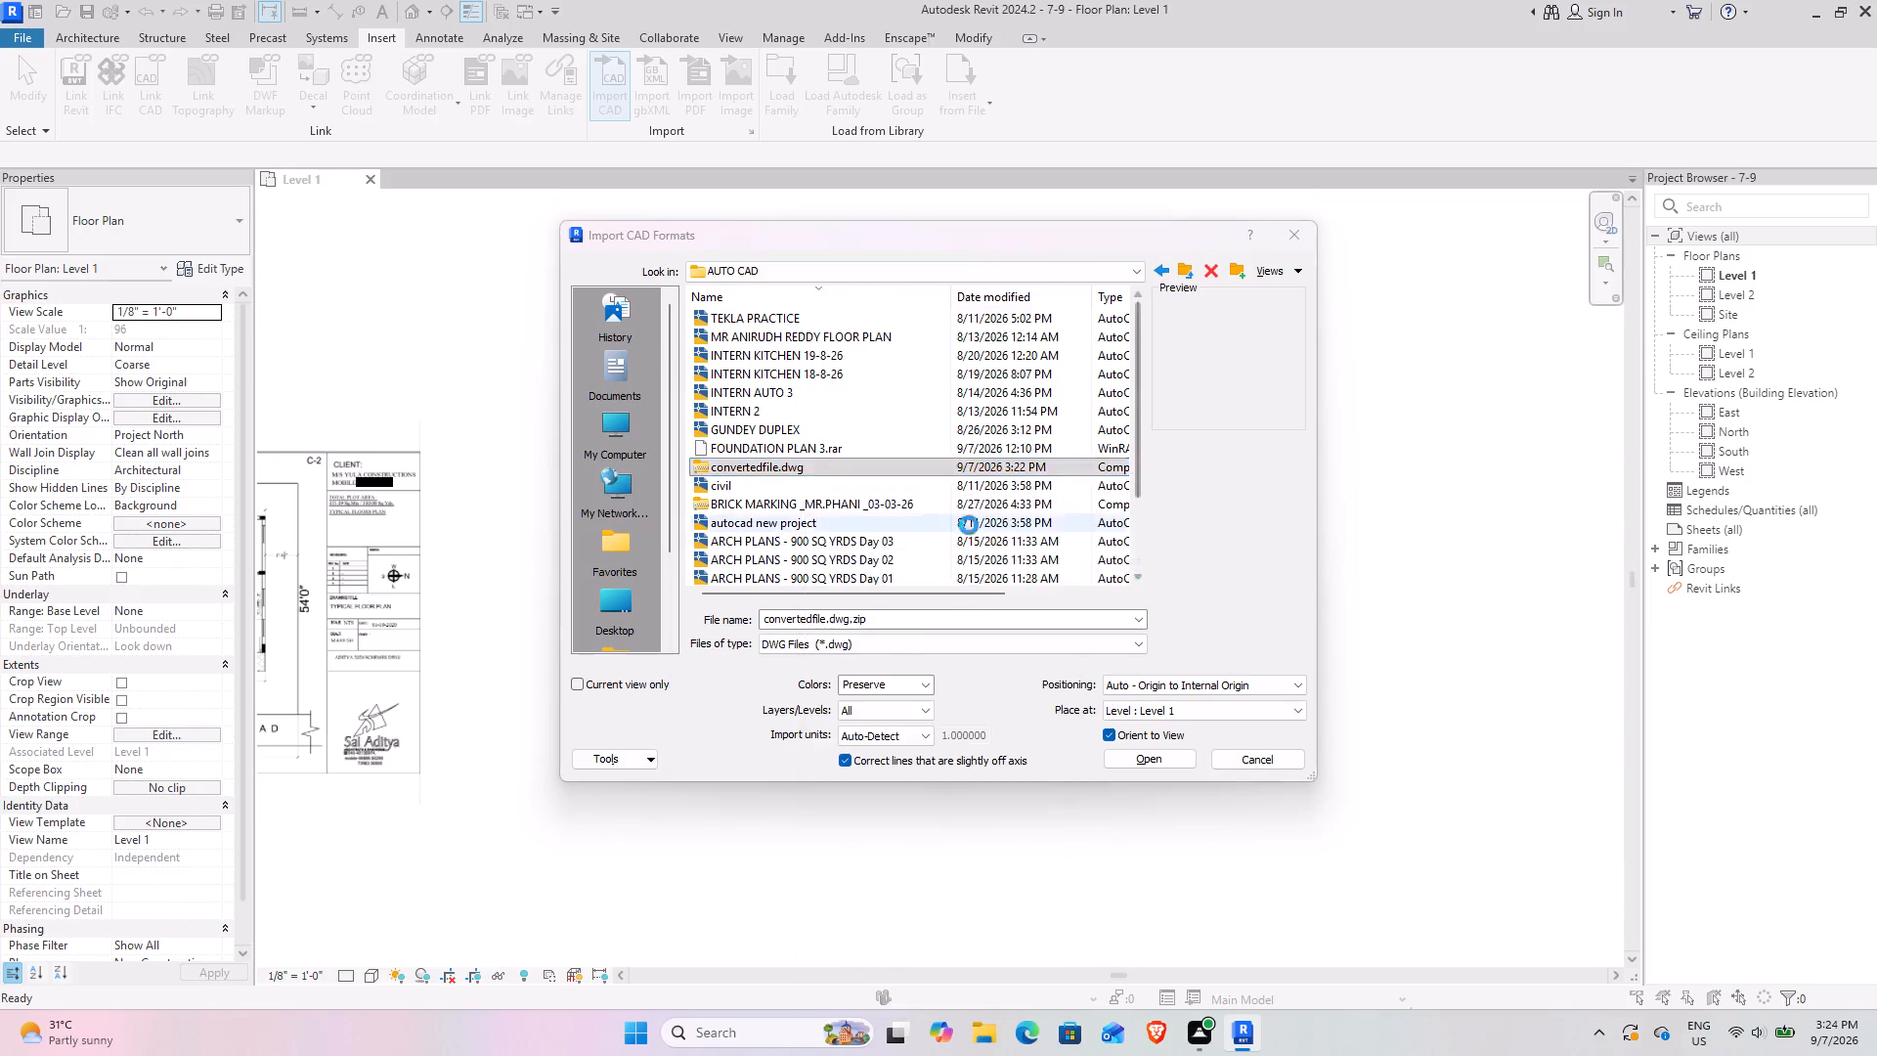
left_click(1022, 737)
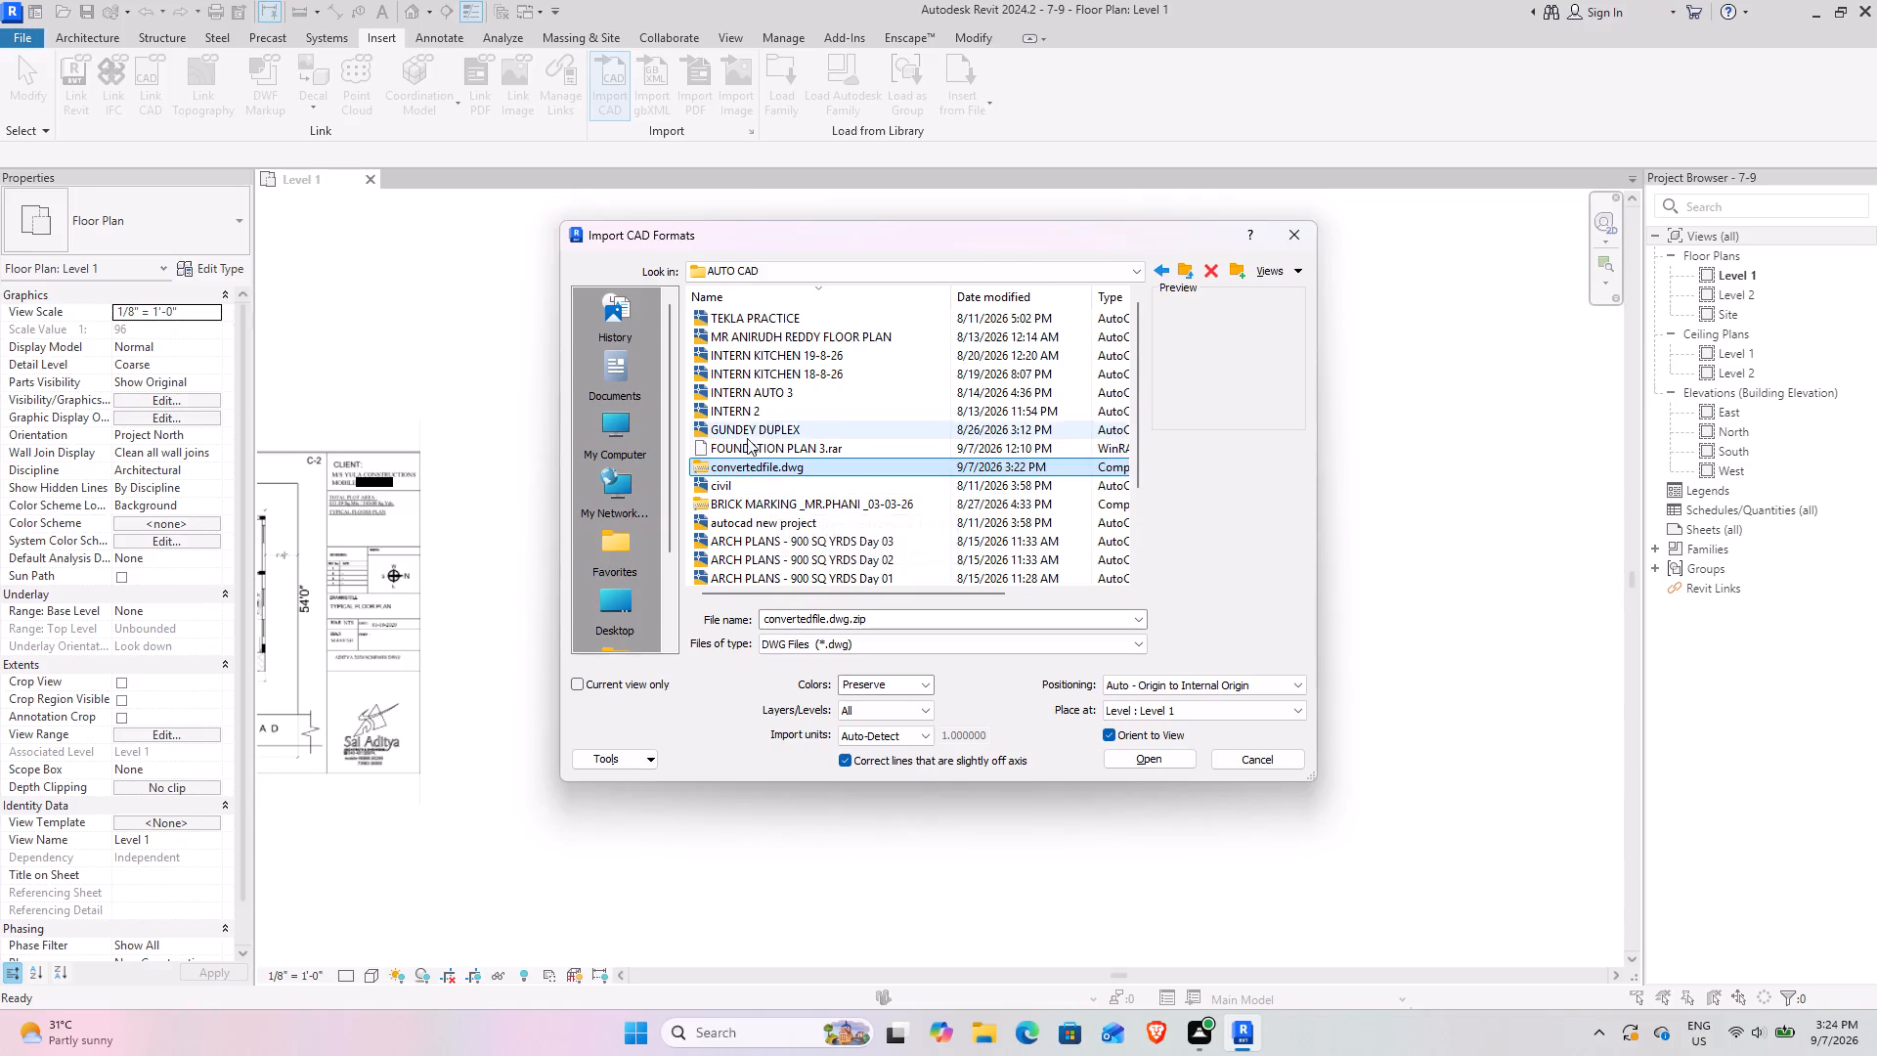
Import the FOUNDATION PLAN 3 drawing from the extracted convertedfile.dwg folder into Level 1, keeping the default import settings.
scroll(817, 421, "up", 4)
scroll(817, 421, "down", 6)
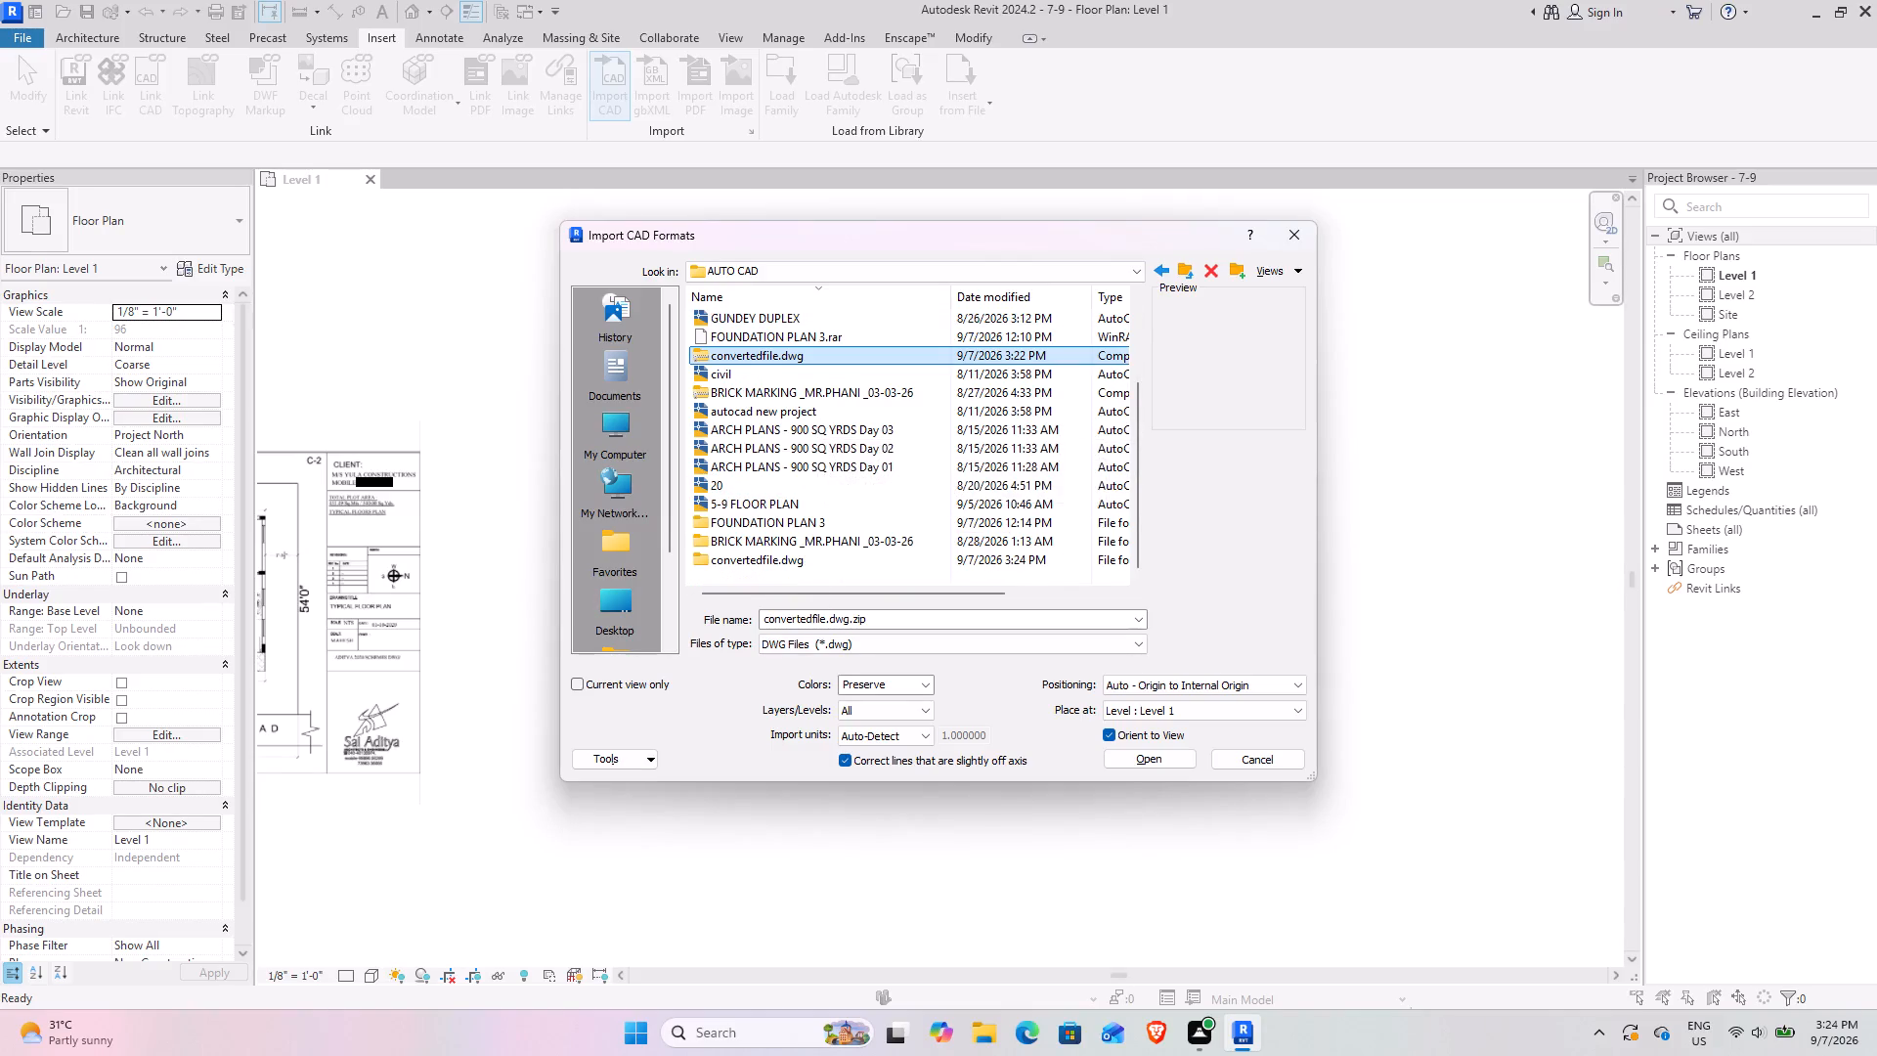
double_click(808, 565)
left_click(793, 330)
left_click(793, 305)
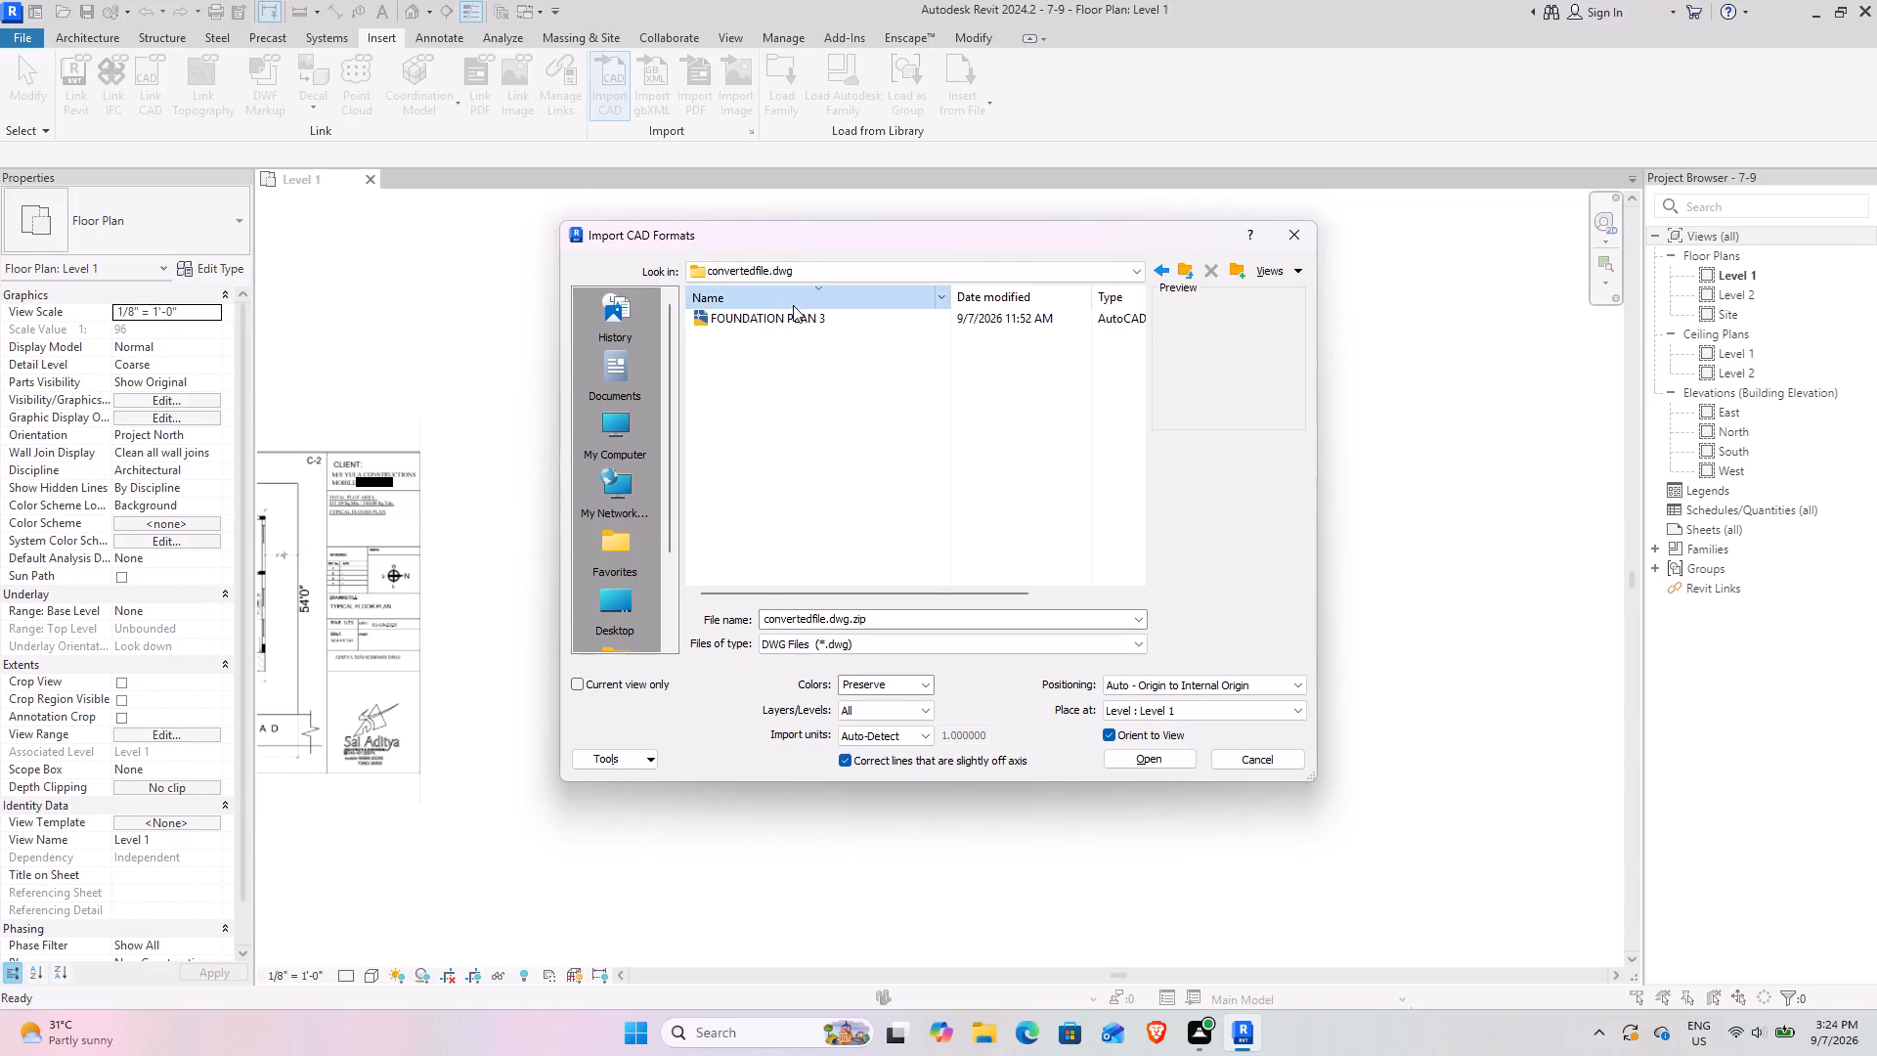
left_click(793, 311)
left_click(1153, 757)
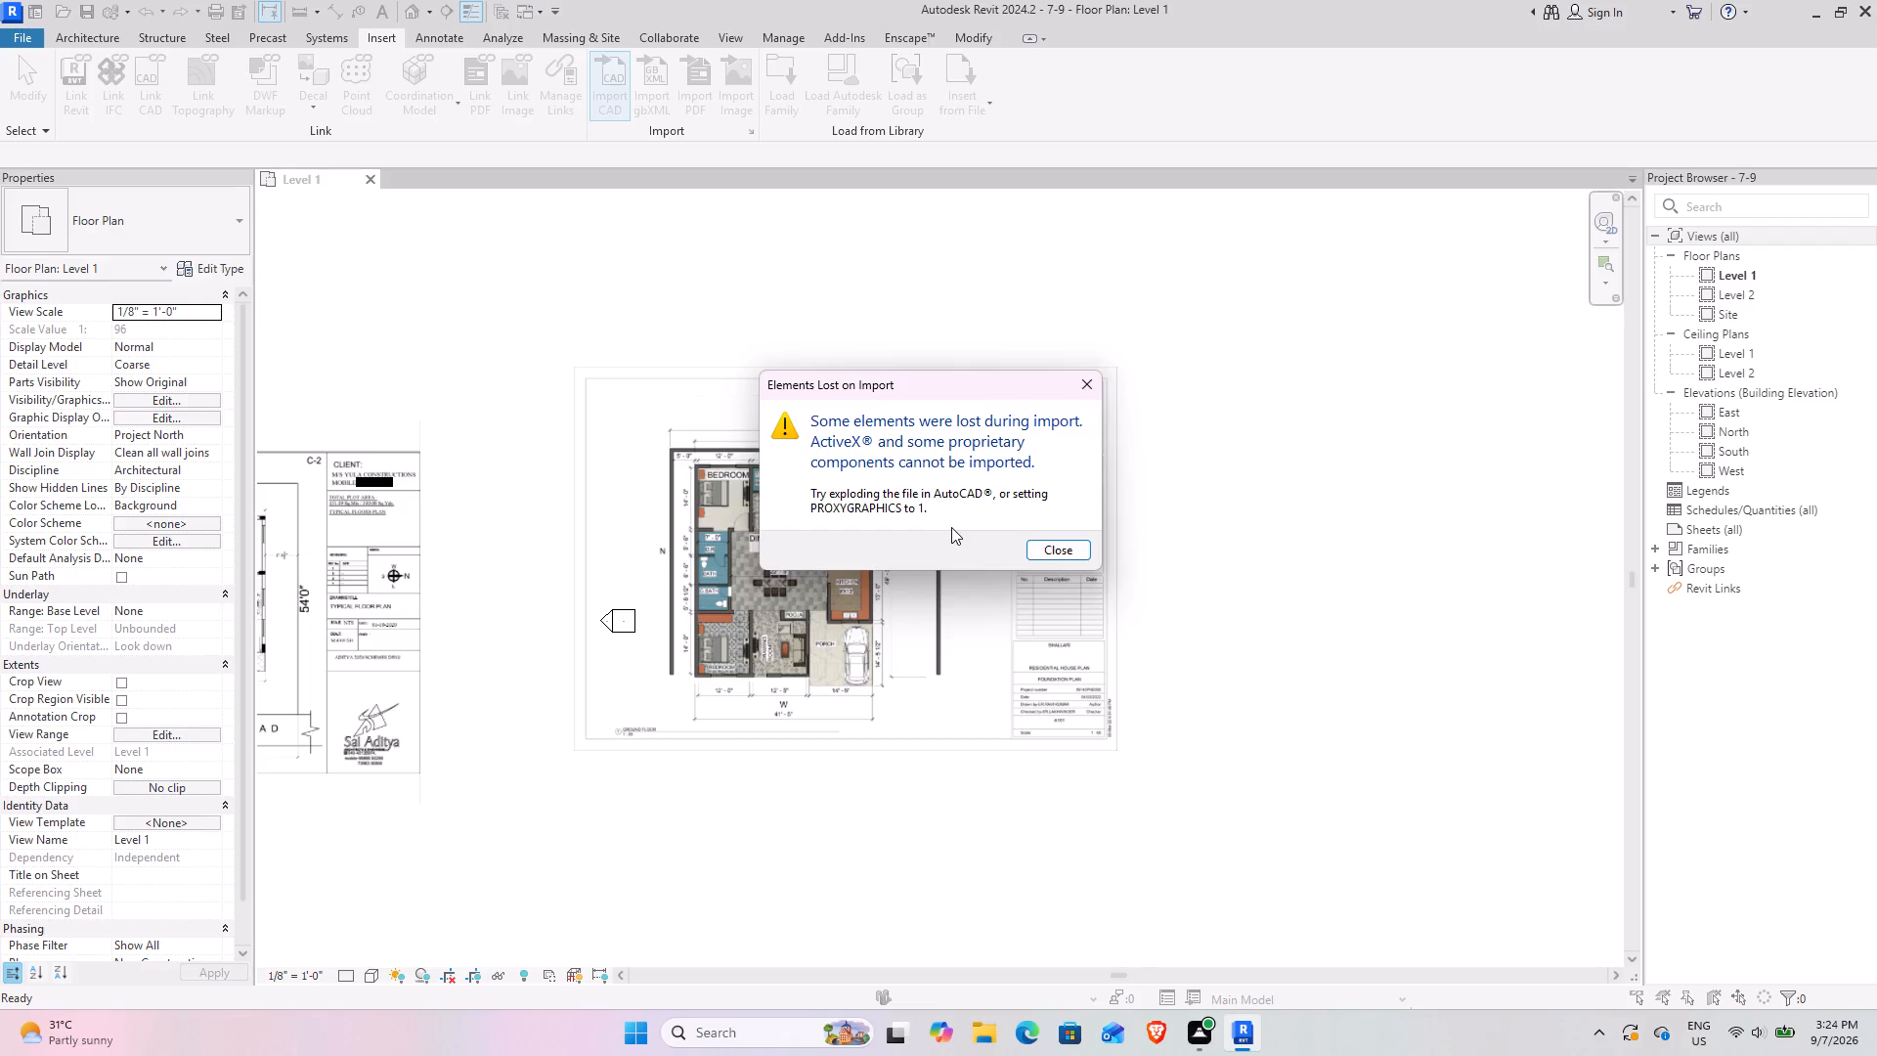
left_click(1054, 551)
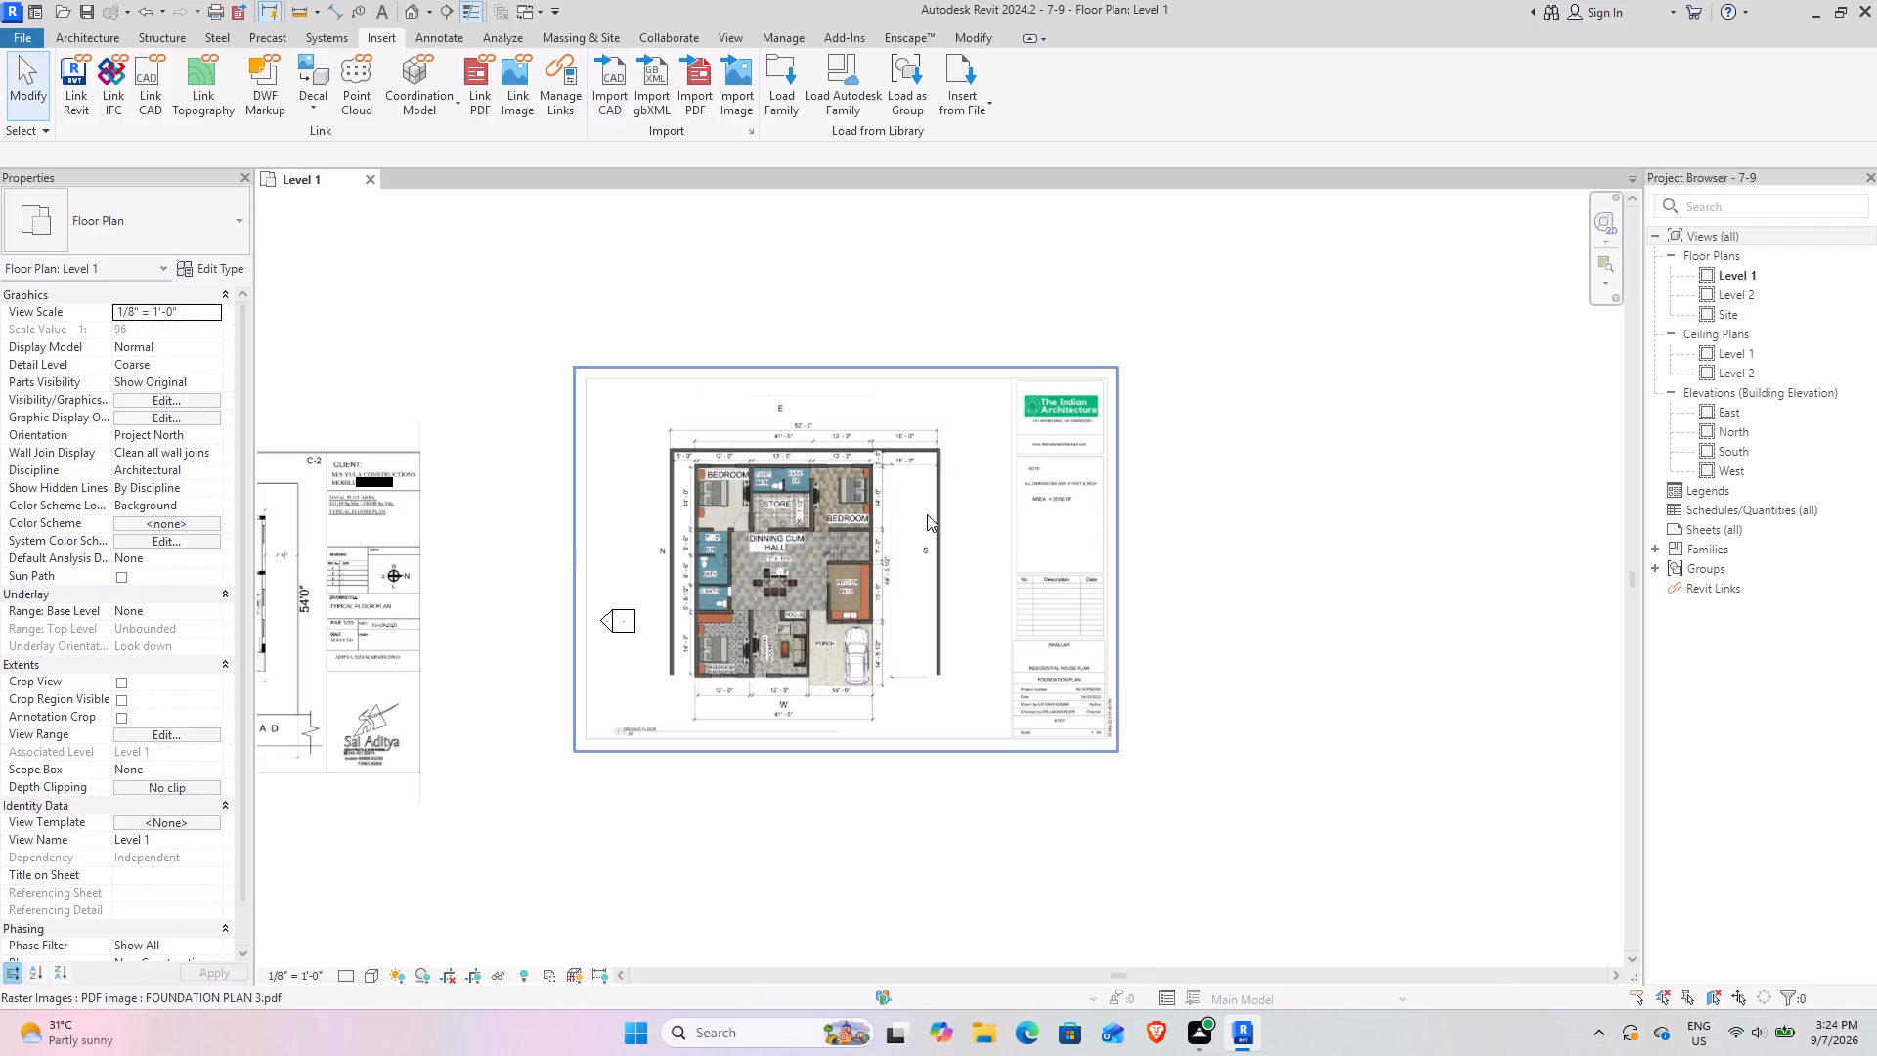
scroll(773, 439, "down", 8)
middle_click_drag(885, 512, 725, 600)
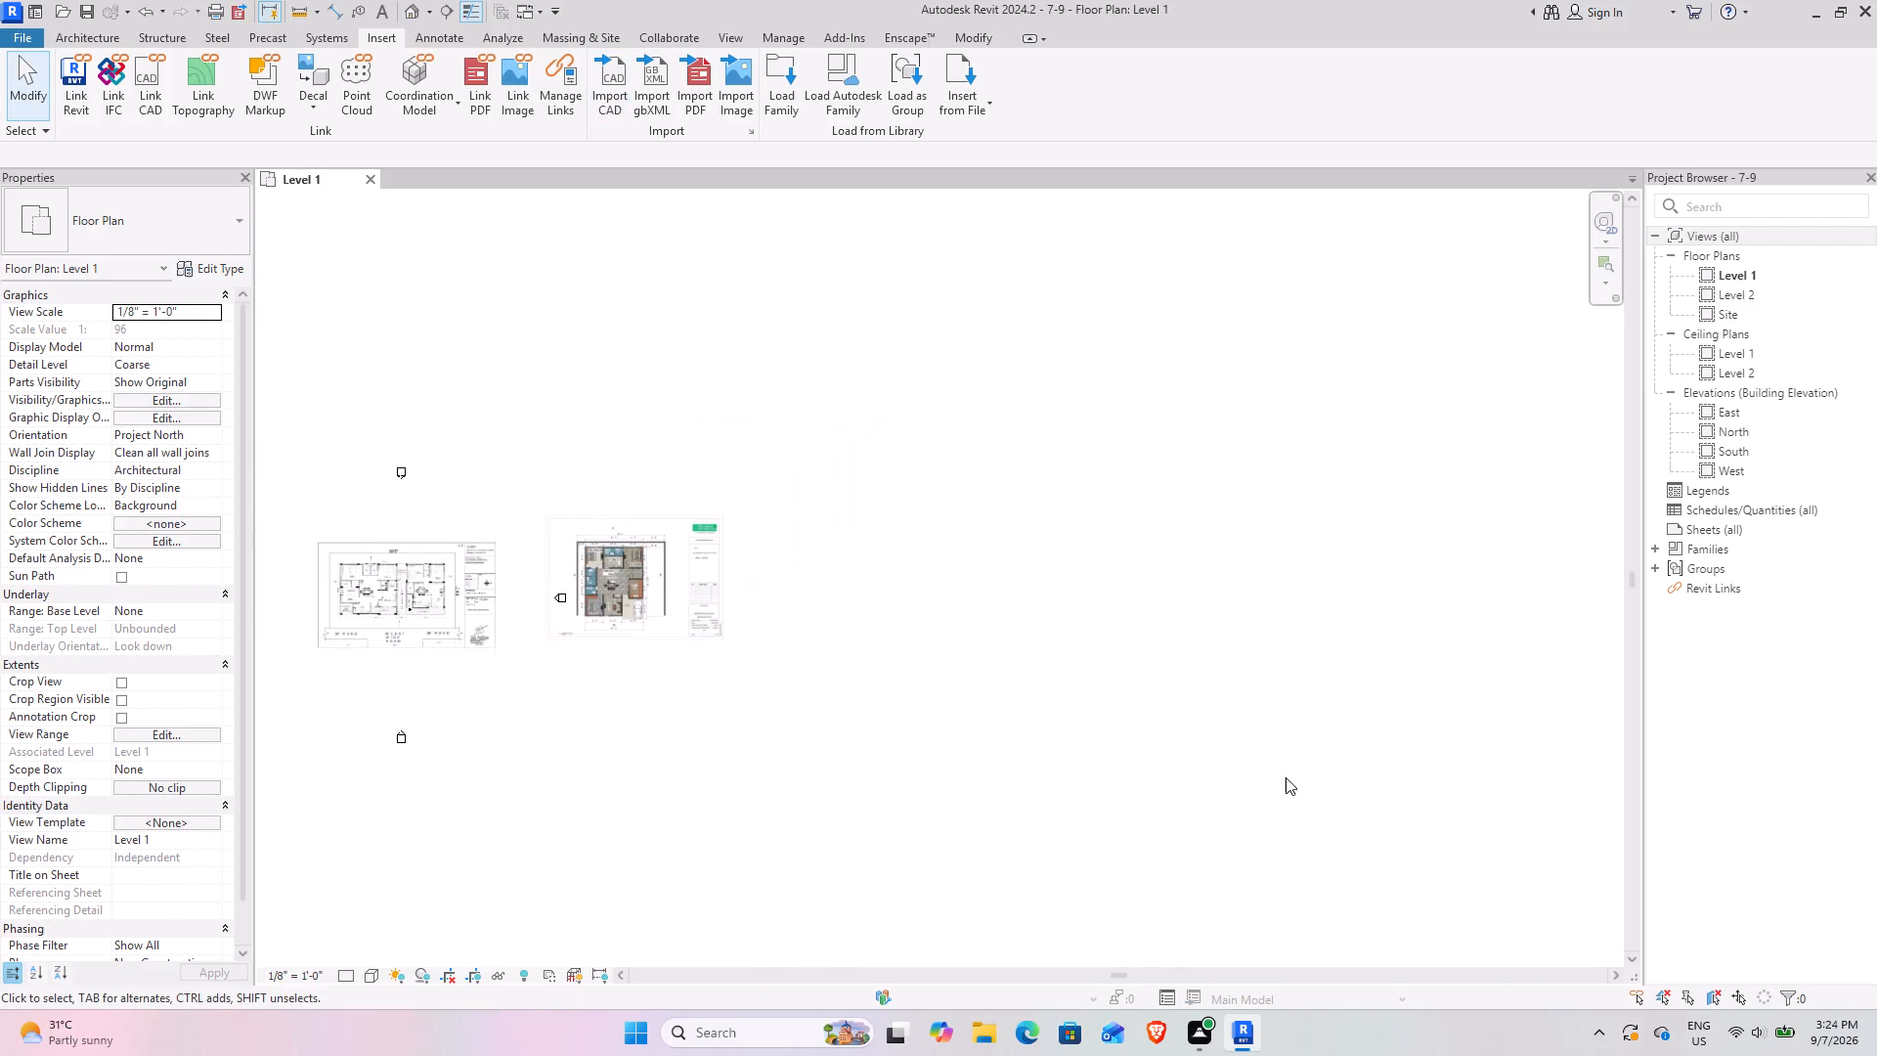
Launch AutoCAD 2024.
left_click(783, 1024)
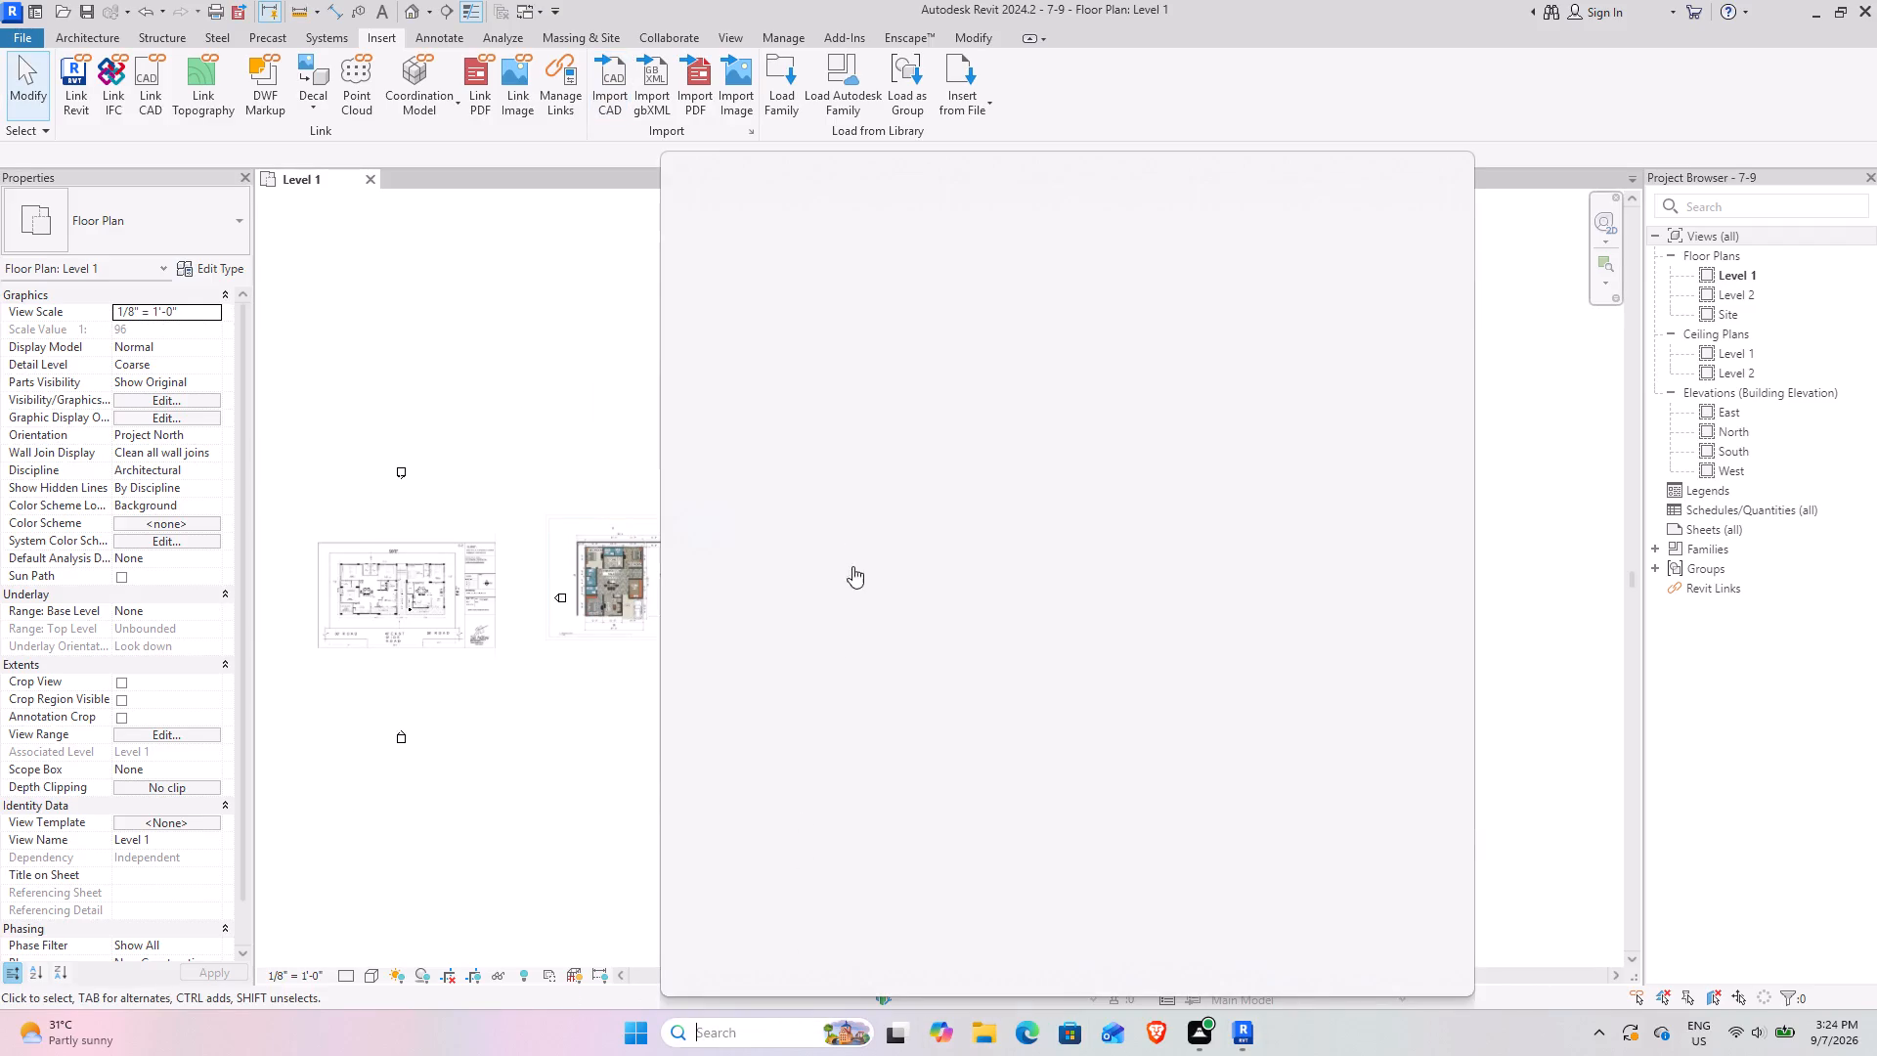
left_click(767, 320)
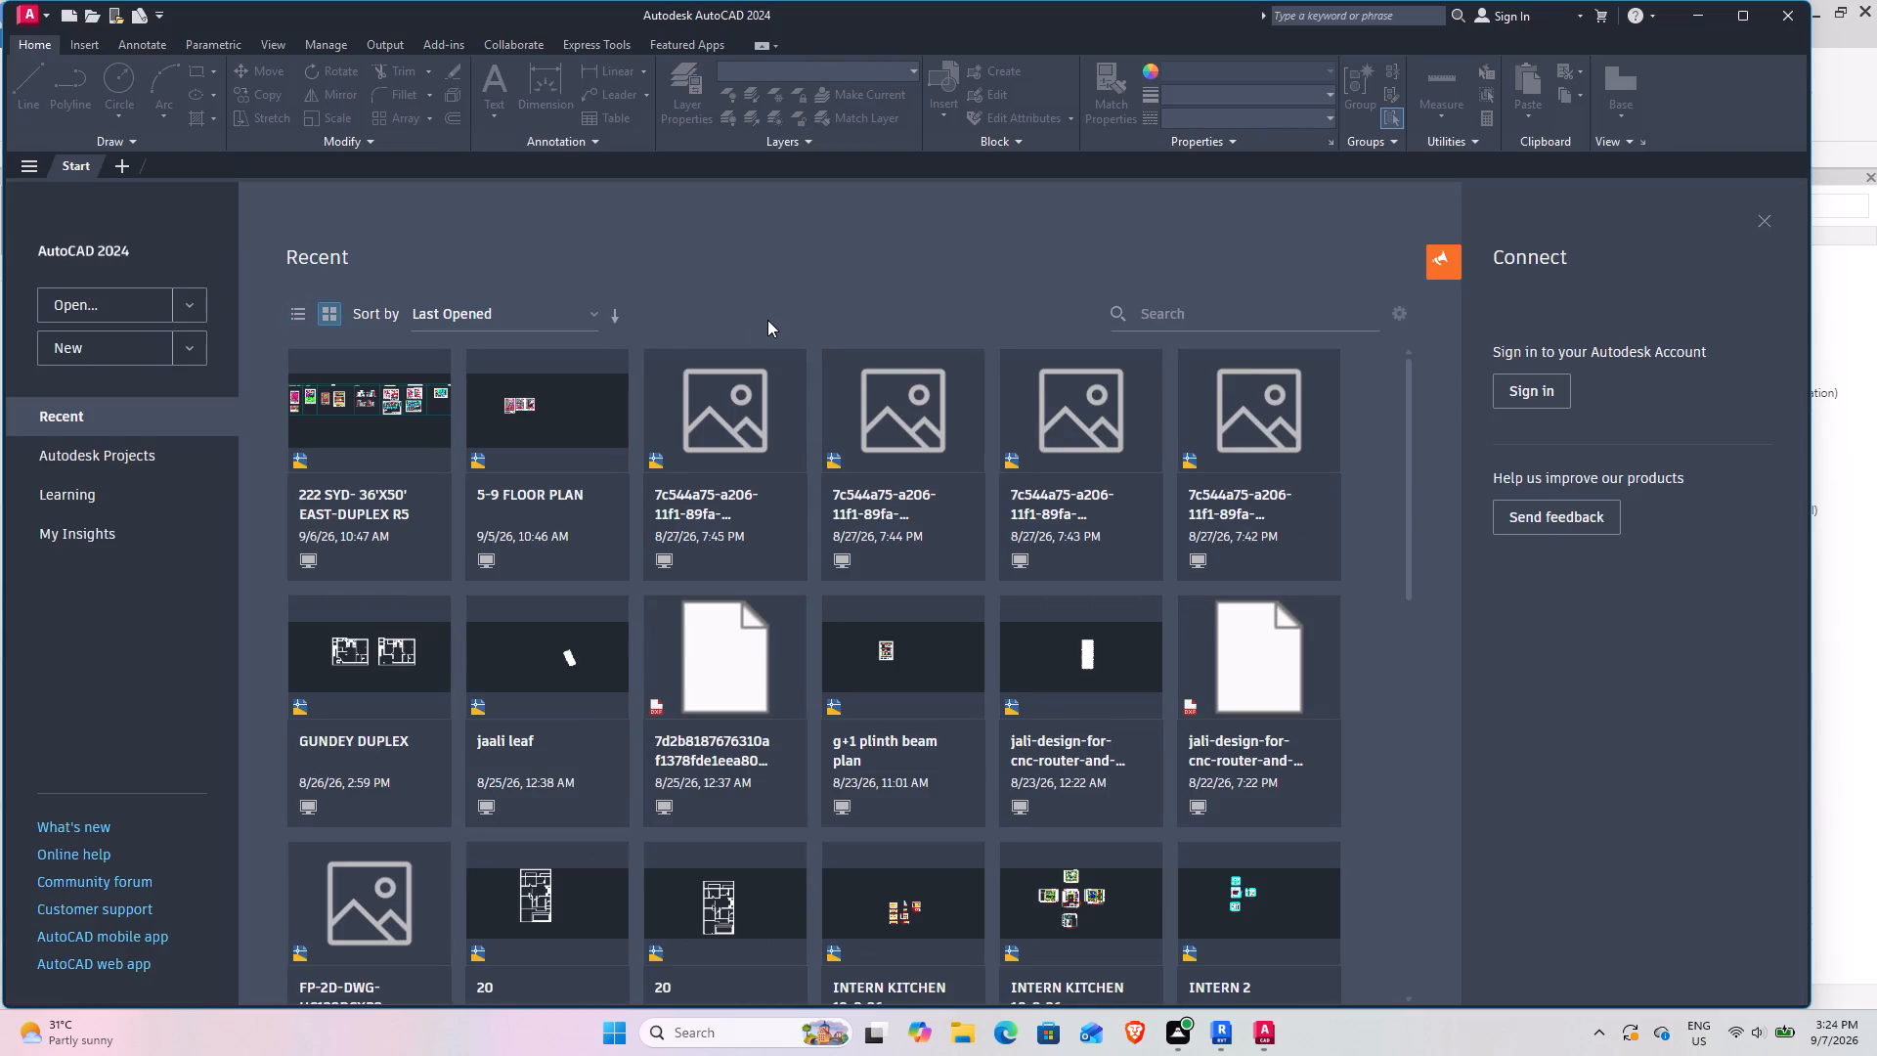
Open the FOUNDATION PLAN 3 drawing from the convertedfile.dwg folder and dismiss its external references listing.
left_click(108, 303)
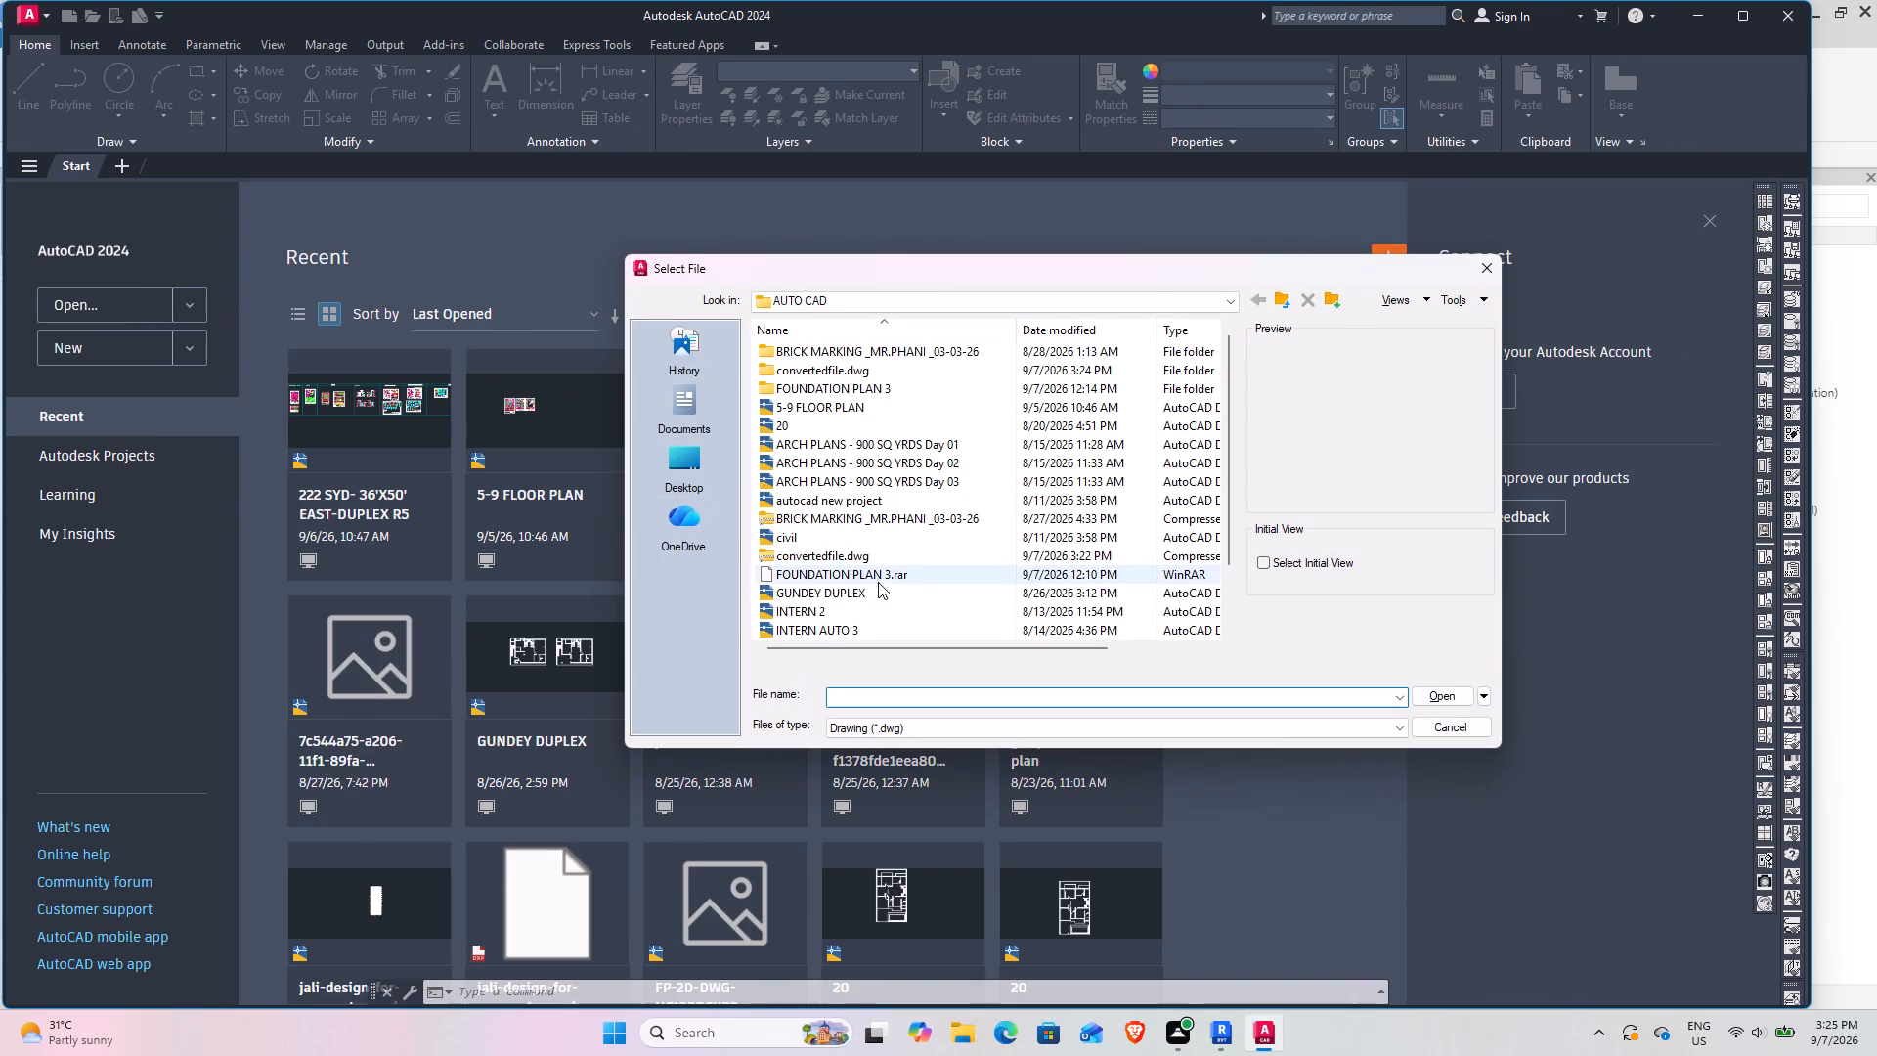
scroll(832, 594, "down", 6)
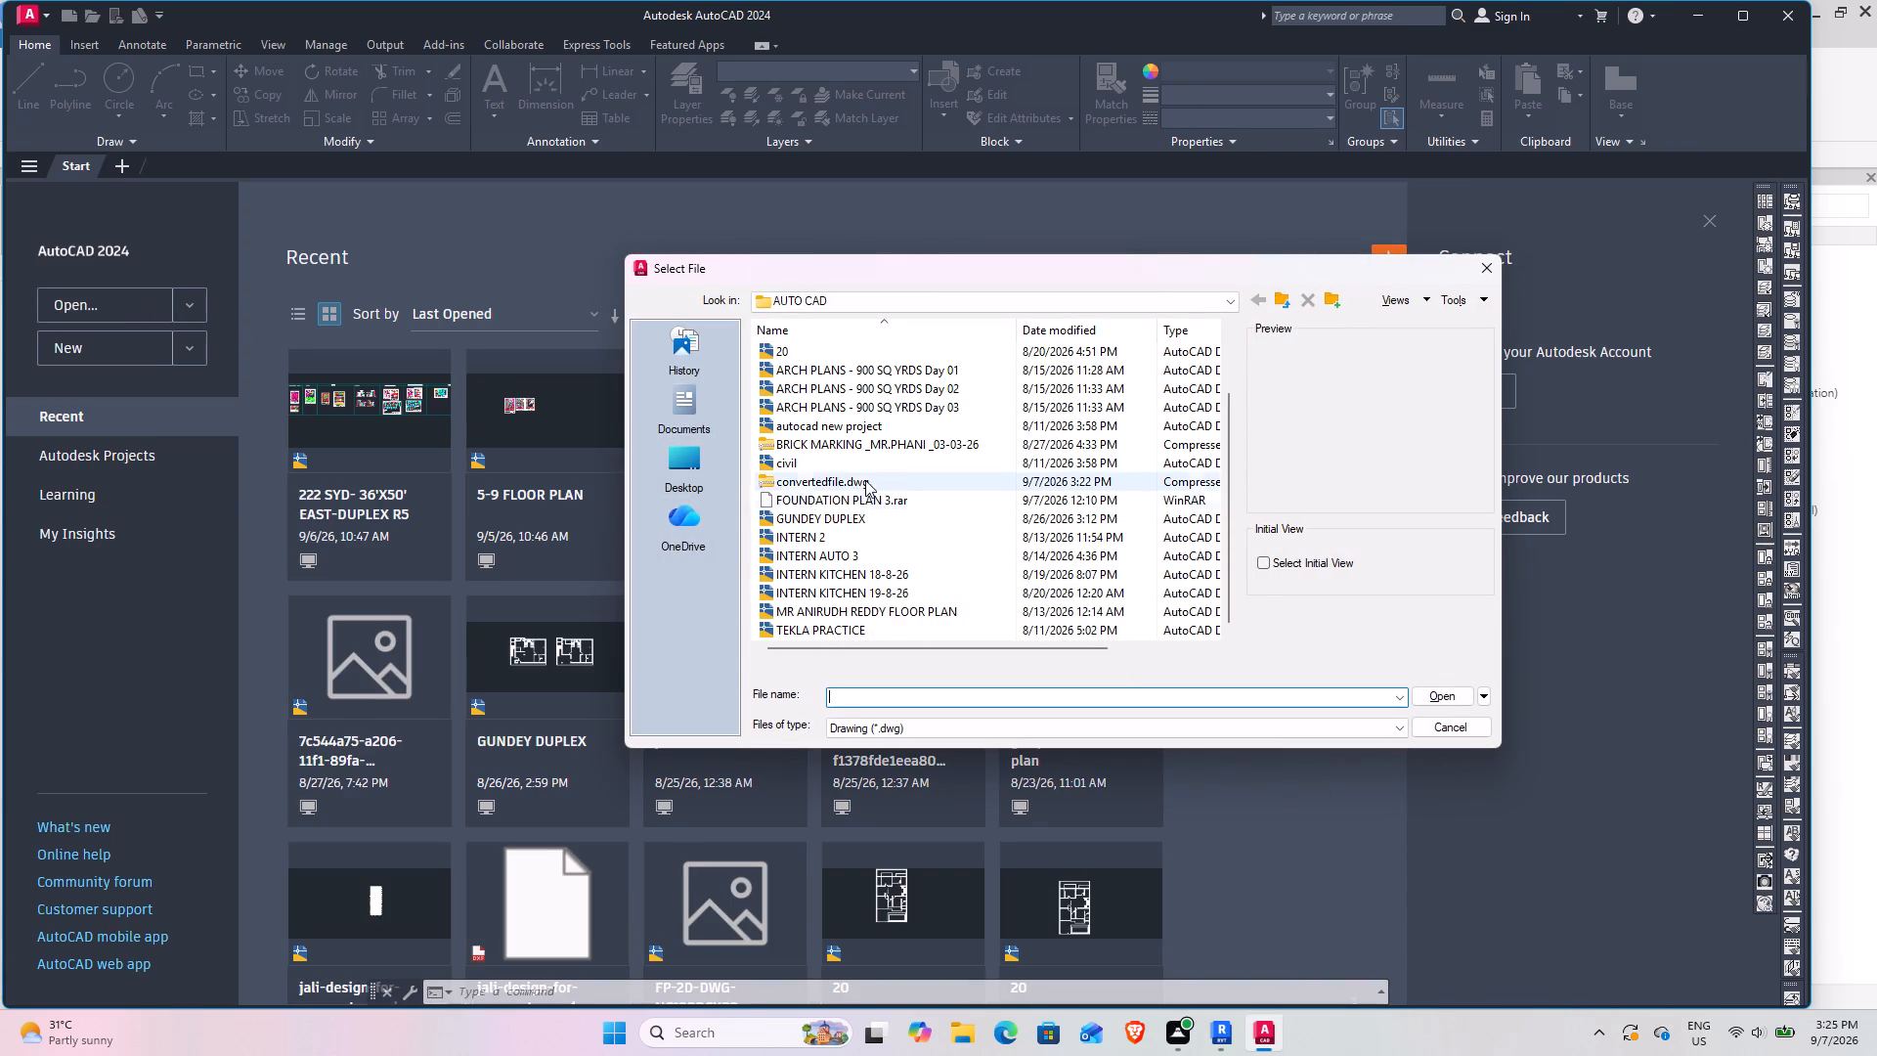
scroll(916, 530, "up", 4)
double_click(851, 367)
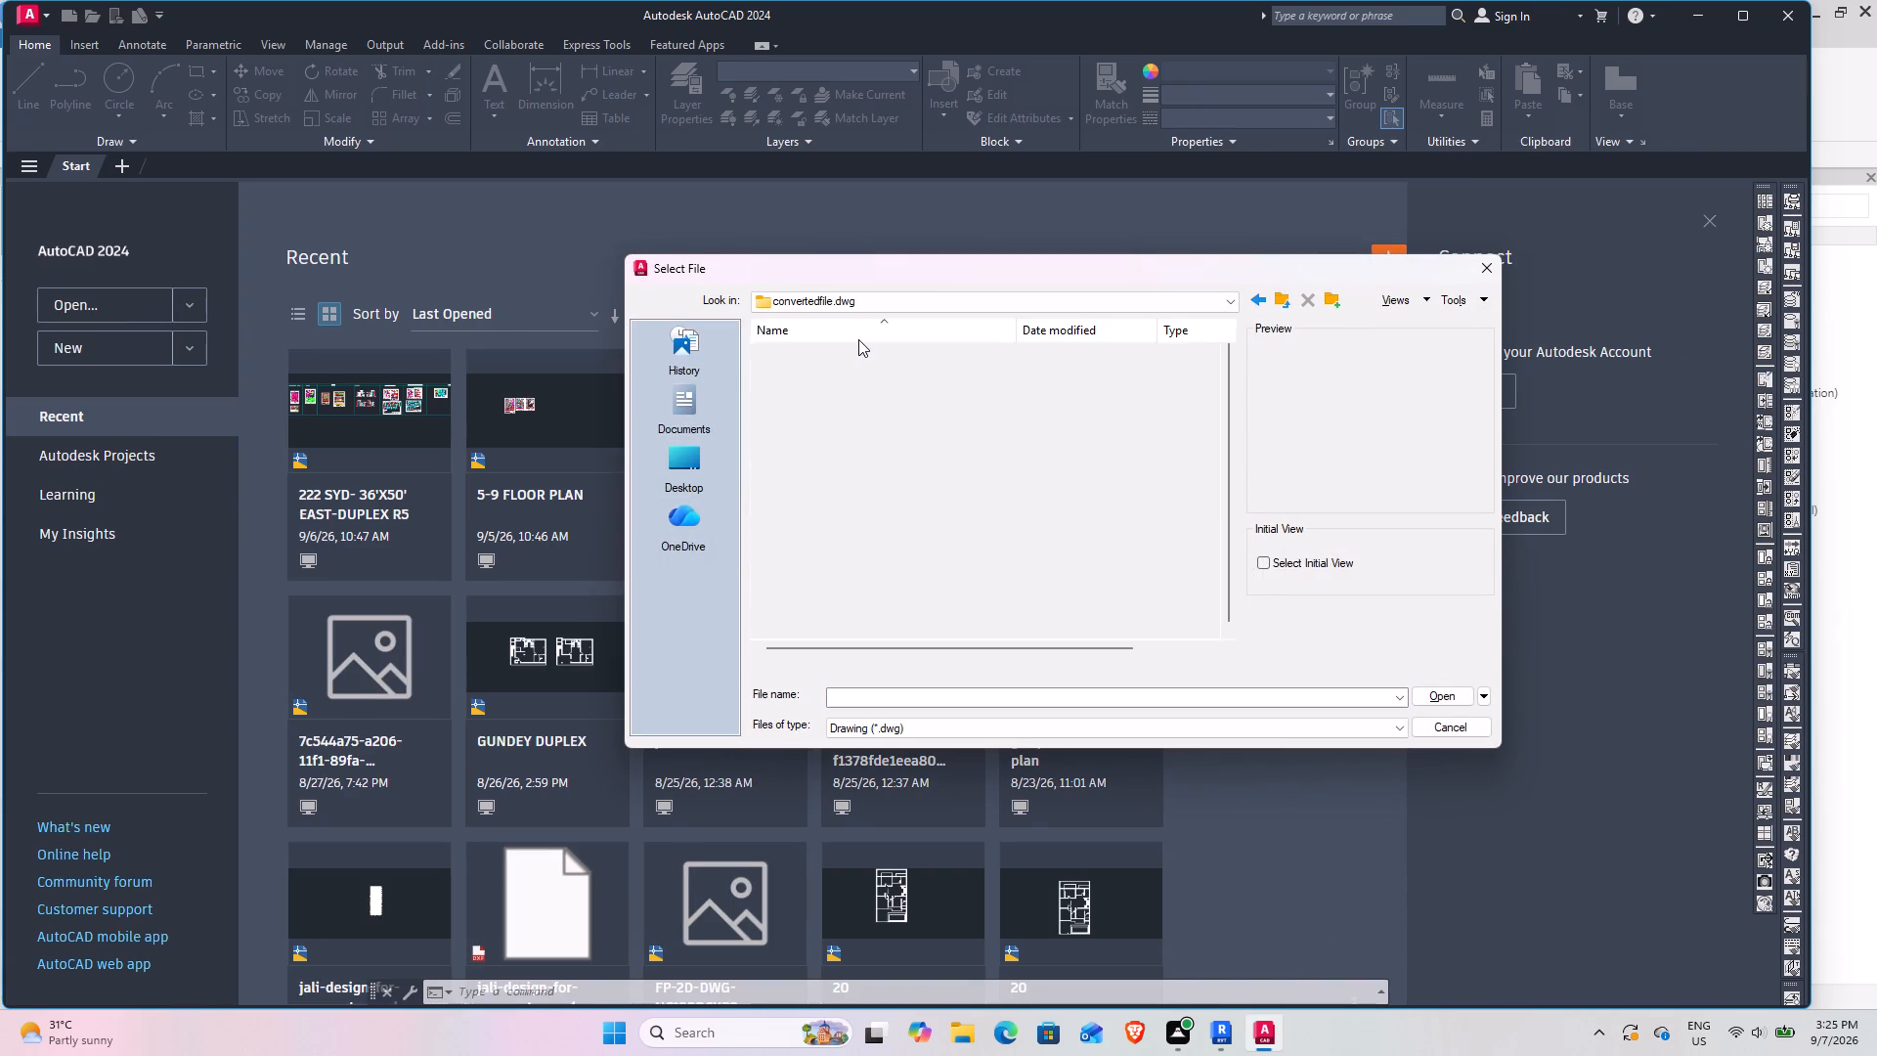
left_click(858, 339)
left_click(865, 350)
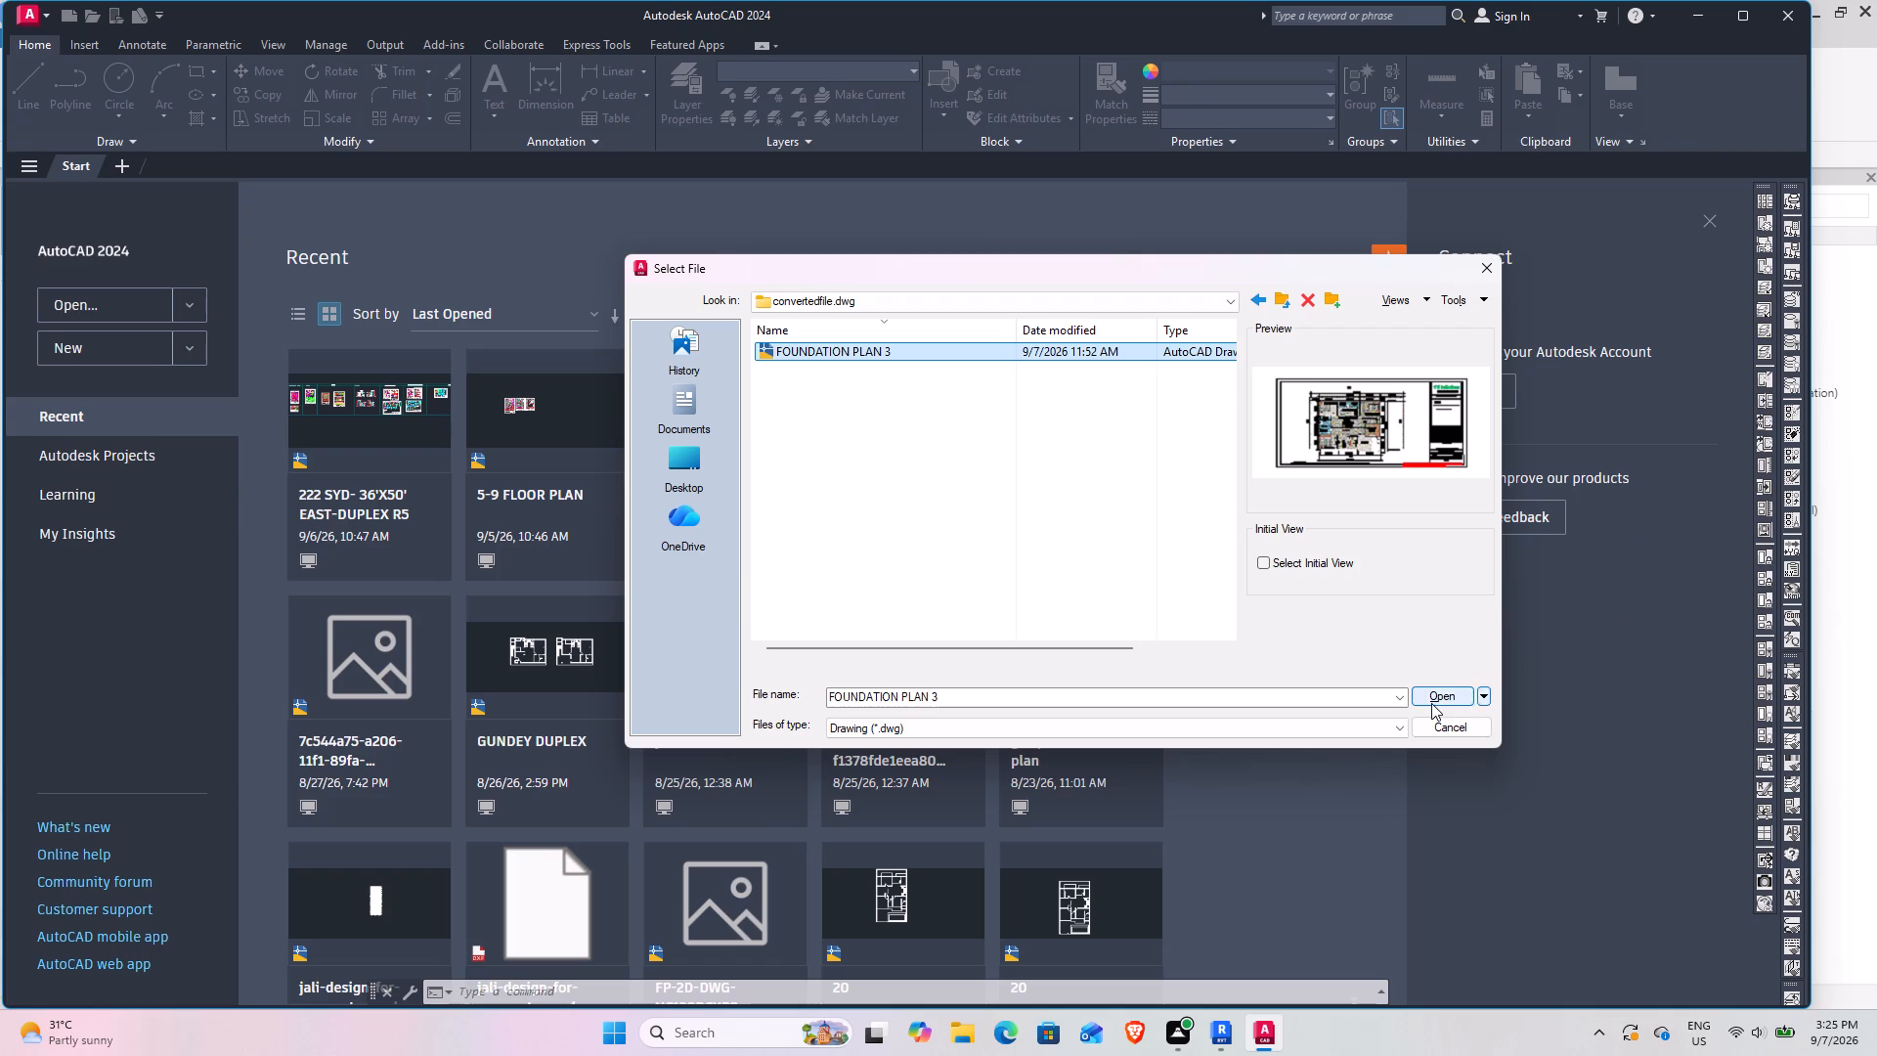
left_click(1431, 703)
left_click(859, 459)
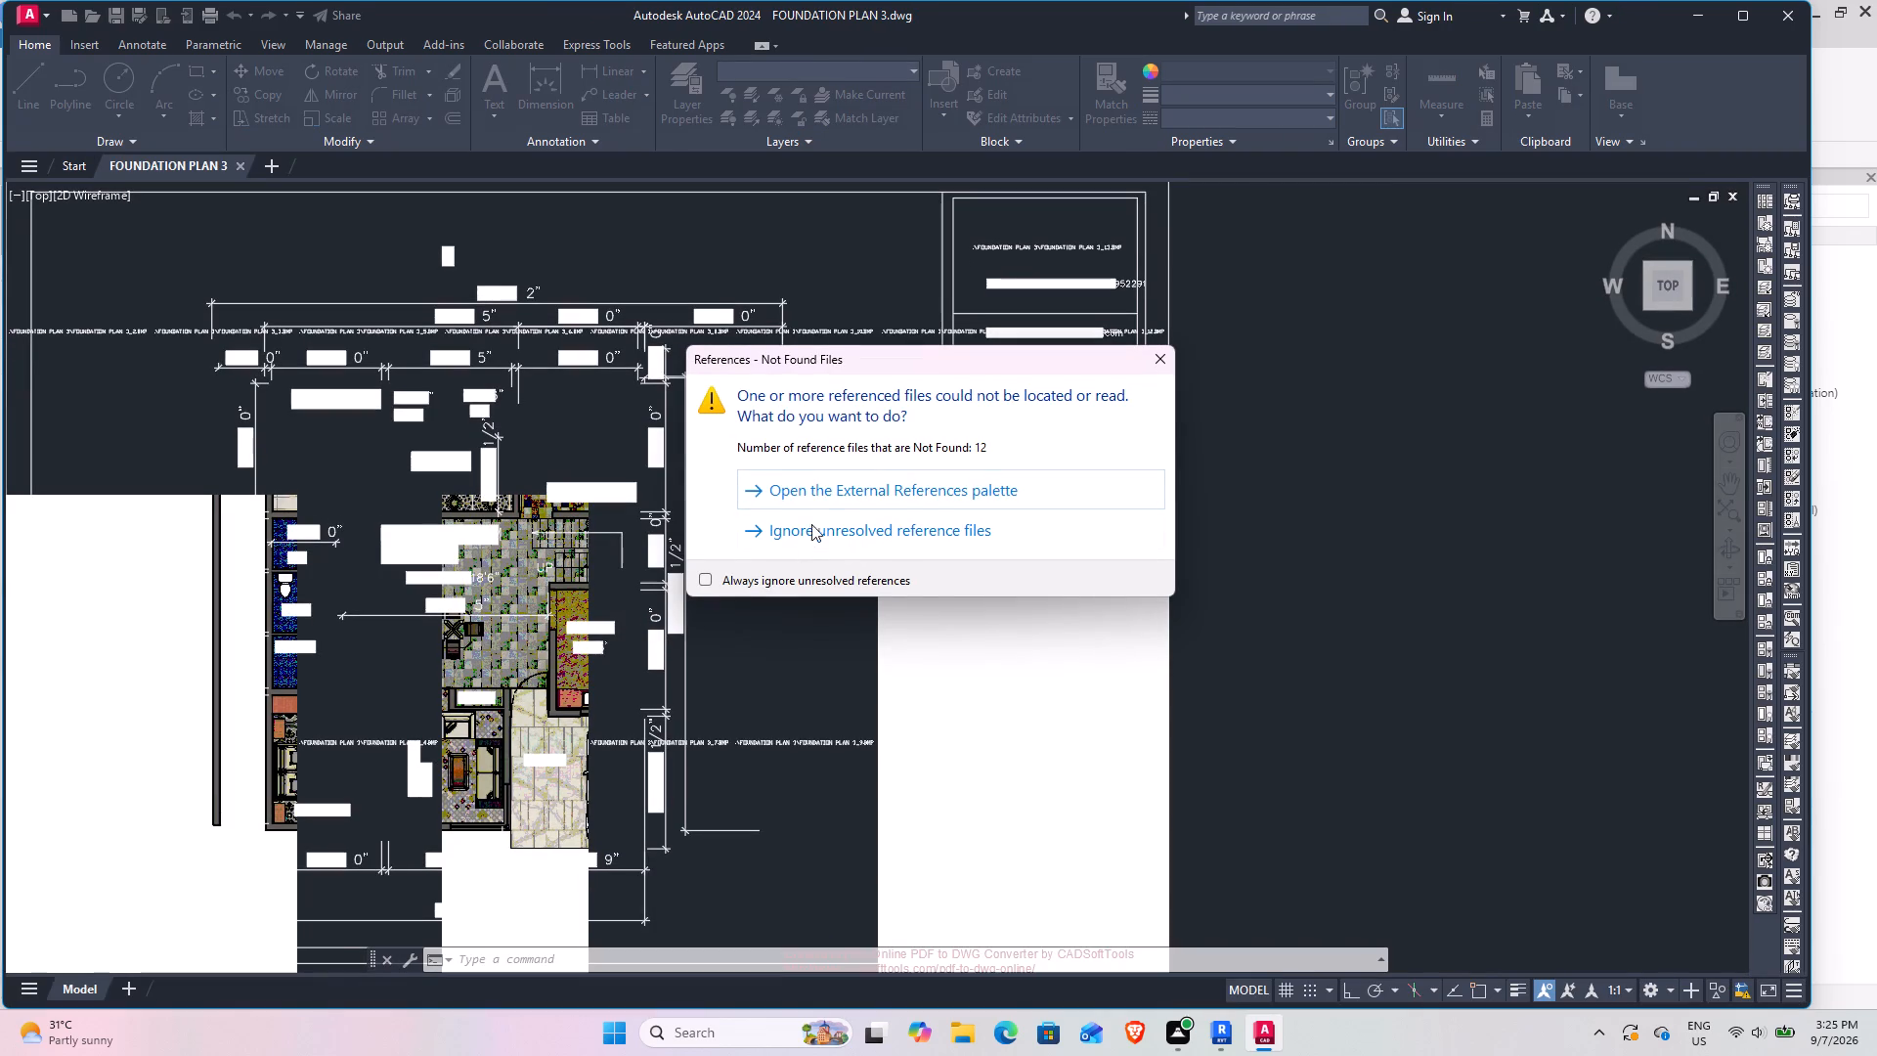
left_click(818, 500)
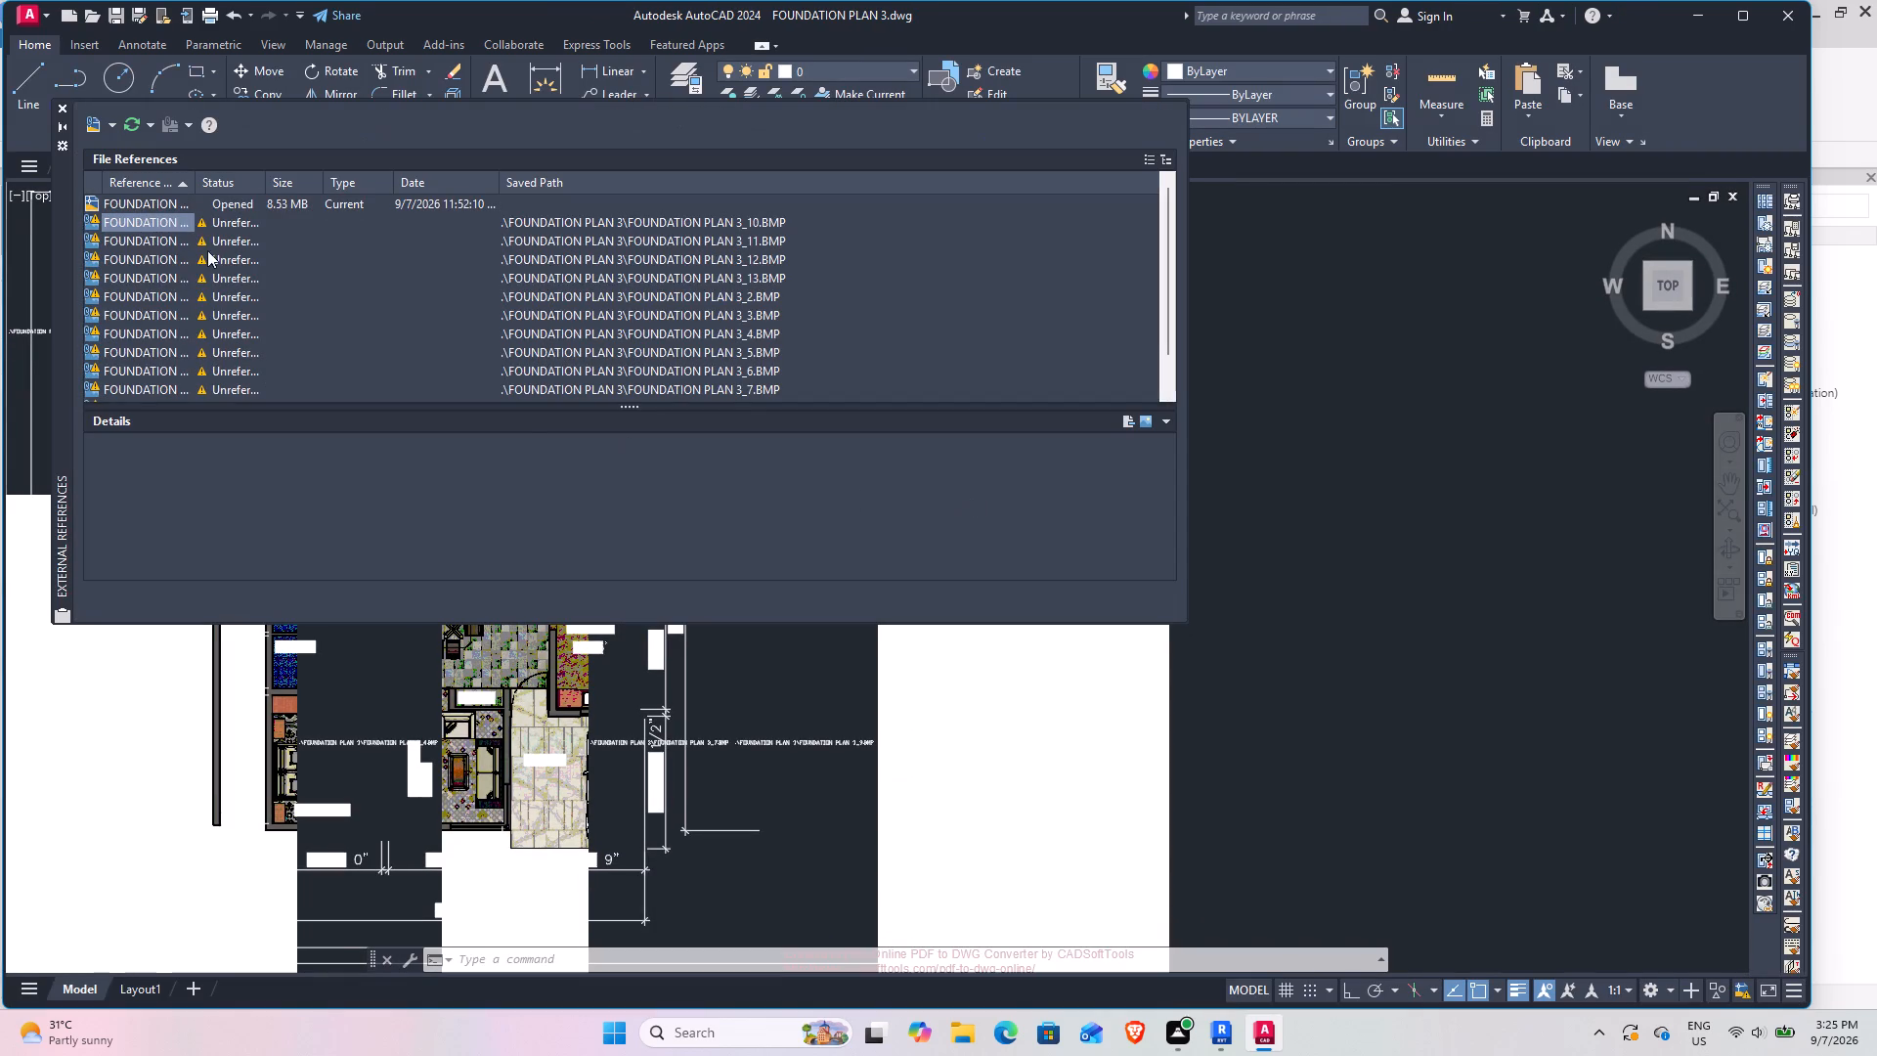
left_click(64, 108)
Examine how the converted FOUNDATION PLAN 3 drawing appears, covering the floor plan, dimensions and title block.
scroll(855, 677, "down", 4)
middle_click_drag(762, 684, 789, 620)
scroll(766, 614, "up", 7)
scroll(766, 614, "down", 3)
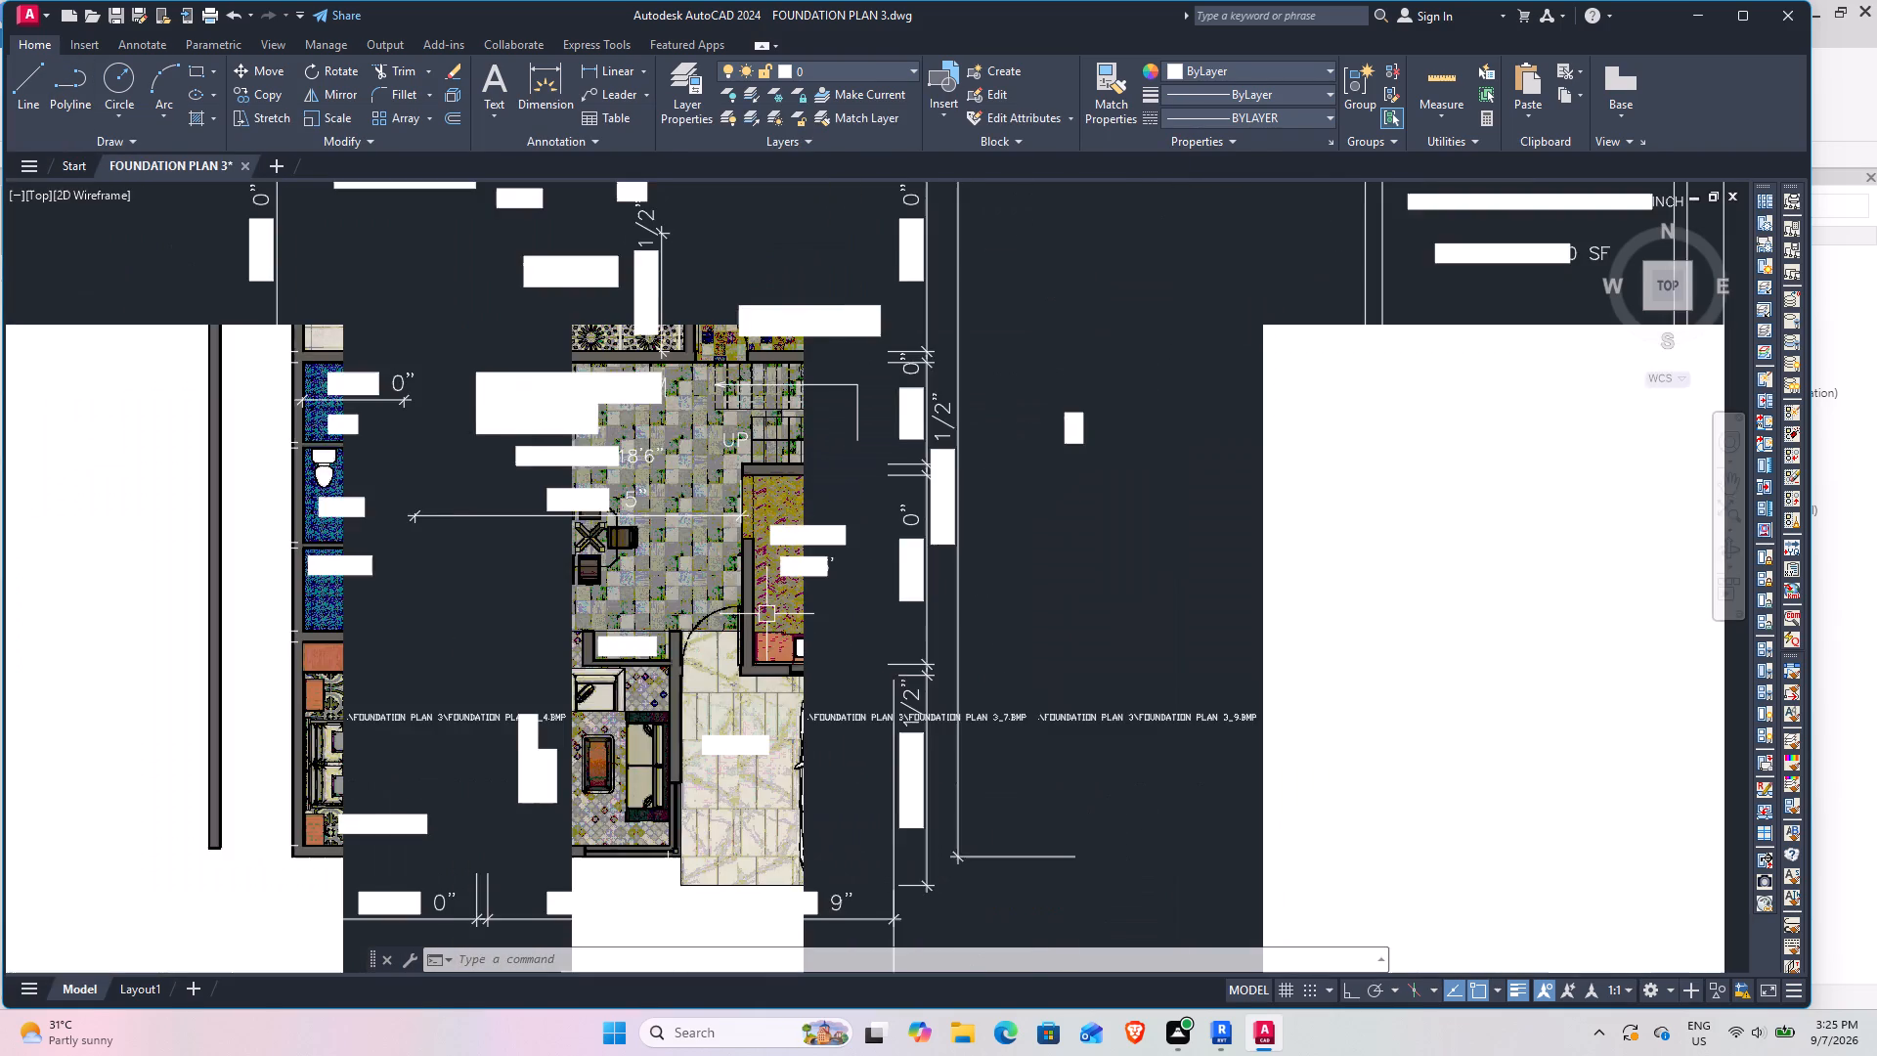
scroll(766, 614, "down", 1)
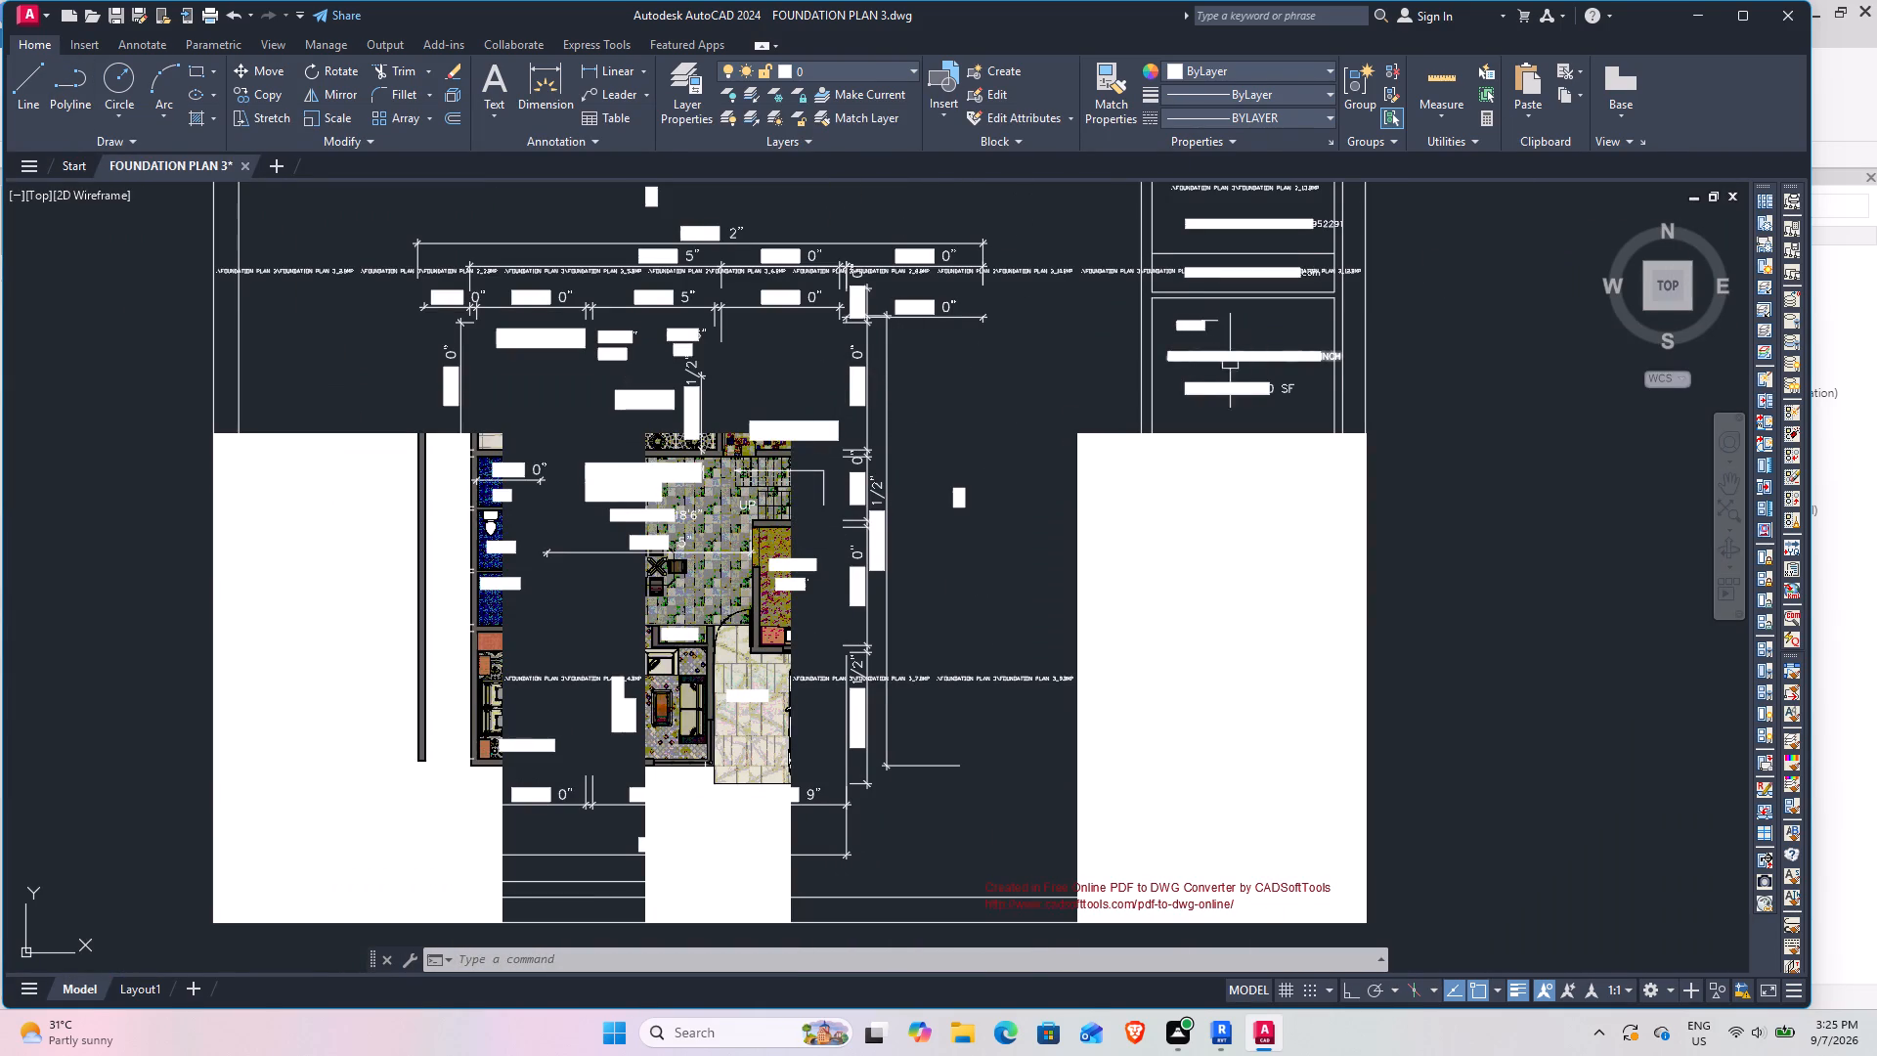
middle_click_drag(984, 413, 950, 559)
scroll(981, 461, "down", 1)
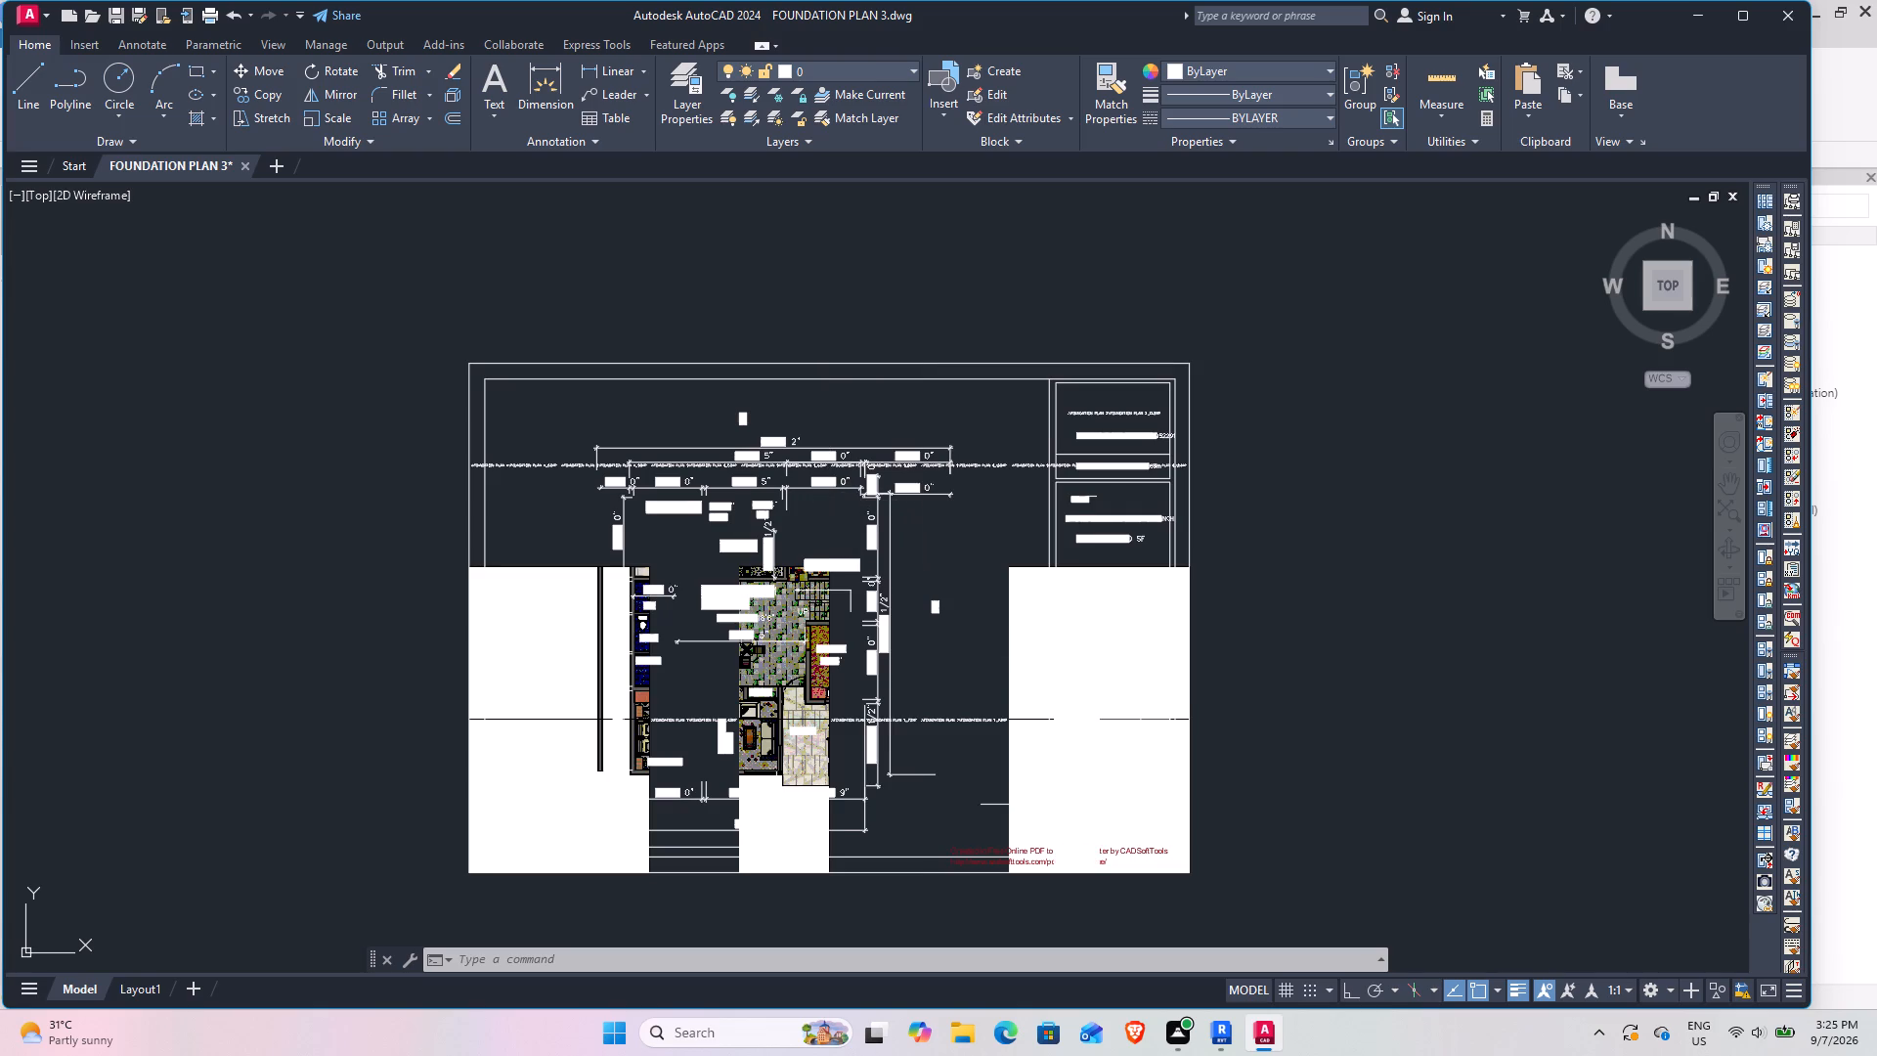
Close AutoCAD without saving changes to the FOUNDATION PLAN 3 drawing.
left_click(1785, 25)
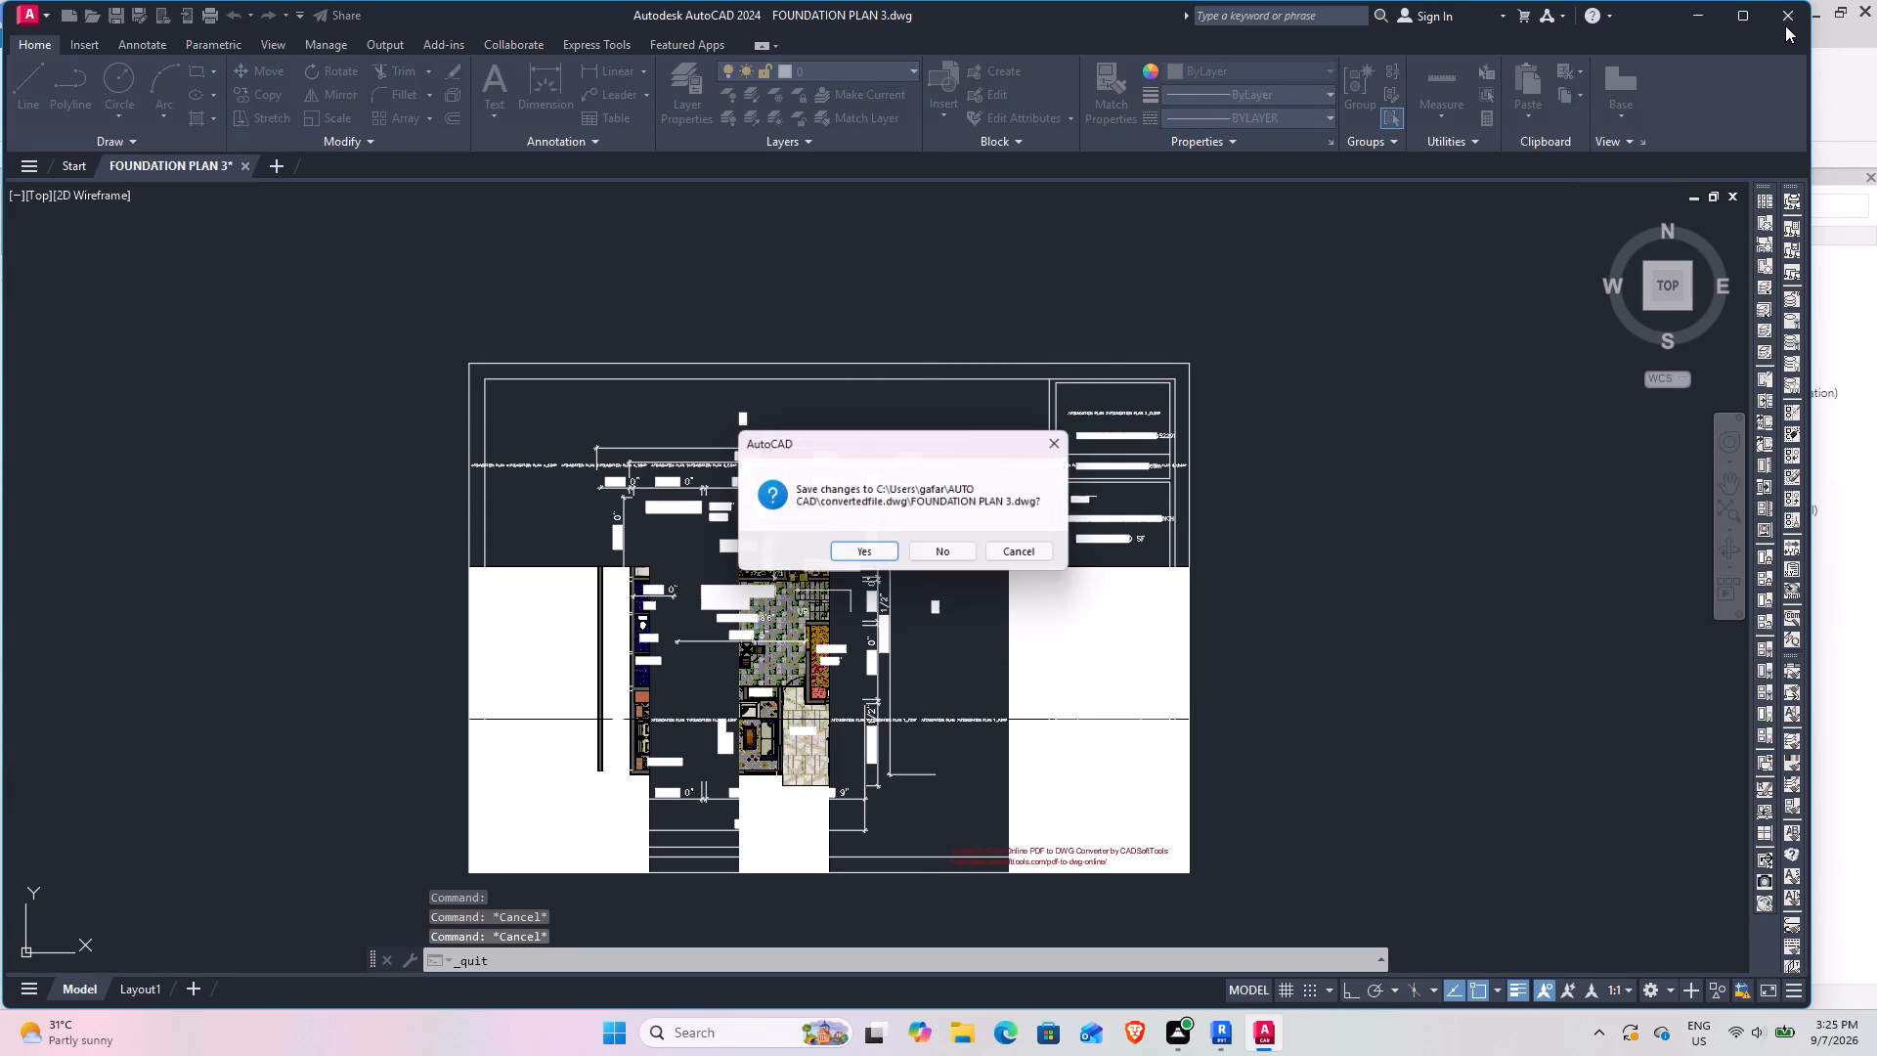
left_click(942, 565)
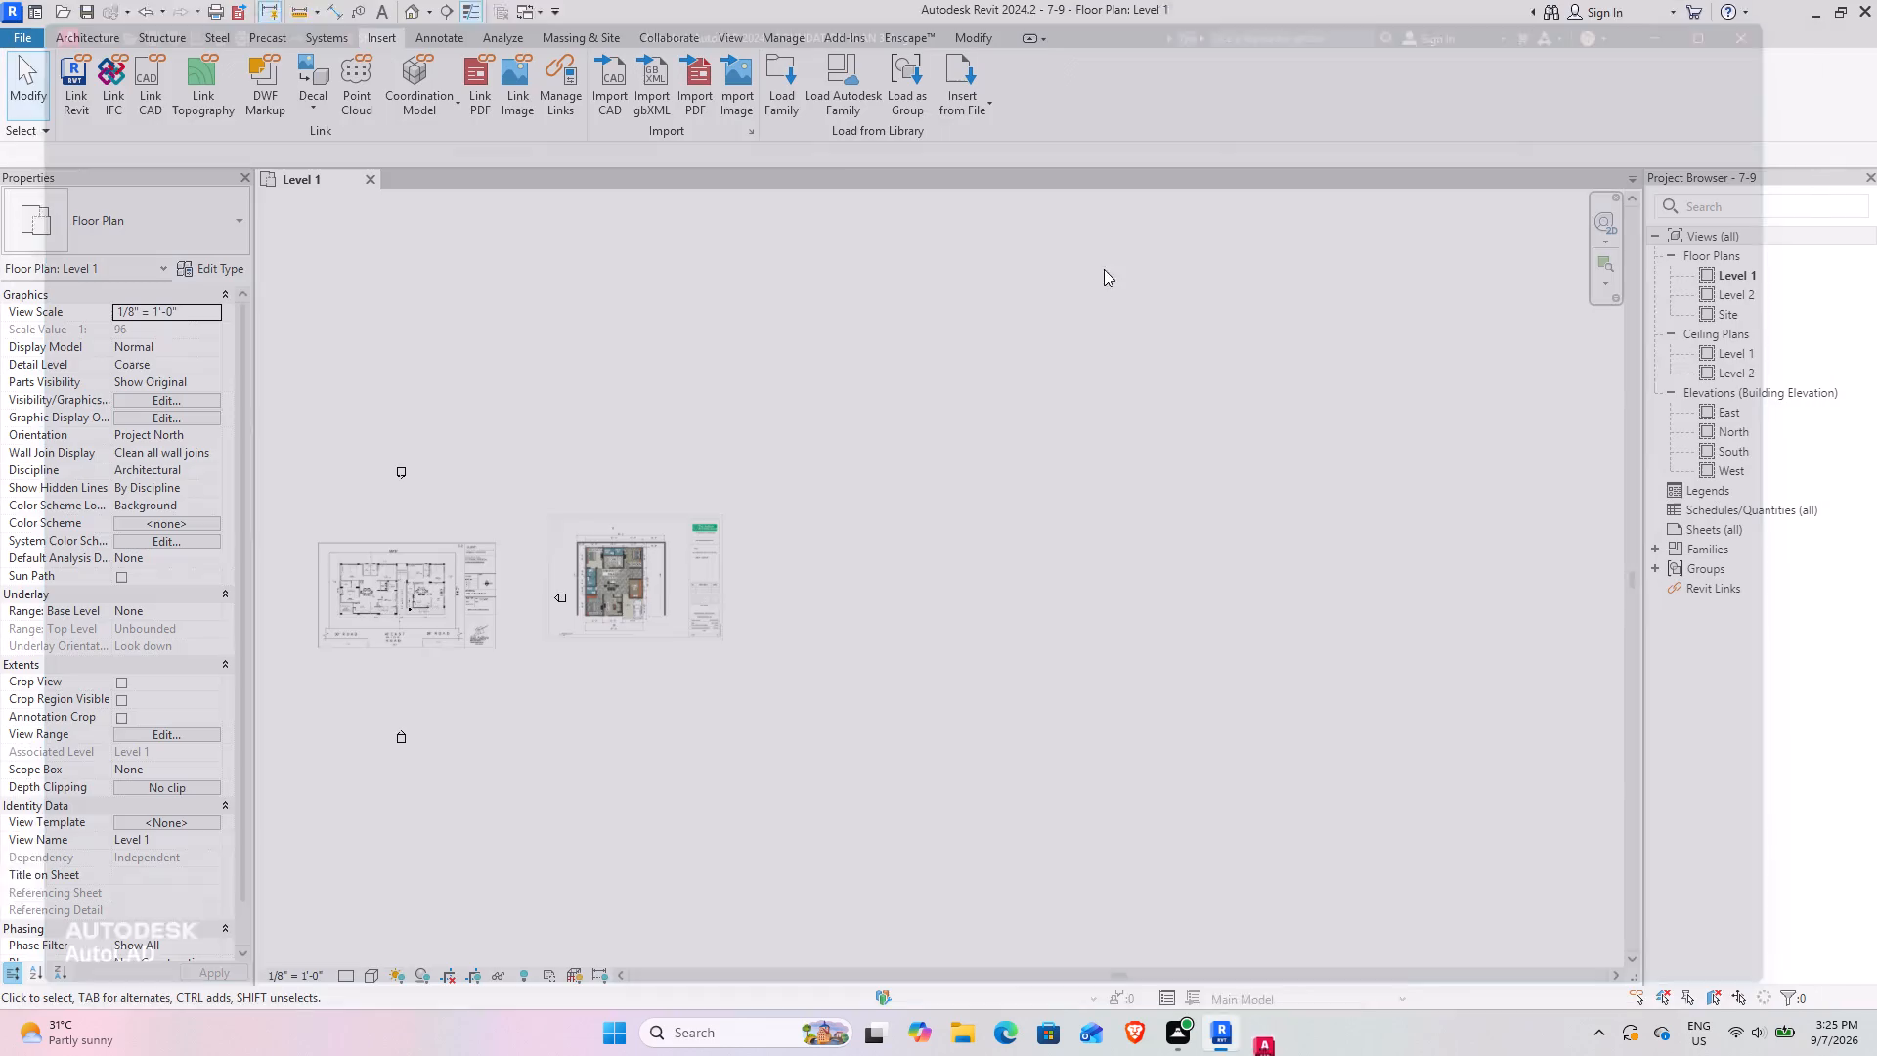
Examine the room layout and dimensions on the FOUNDATION PLAN 3 PDF in Revit's Level 1 plan.
scroll(599, 626, "up", 12)
middle_click_drag(483, 640, 759, 635)
scroll(534, 637, "up", 1)
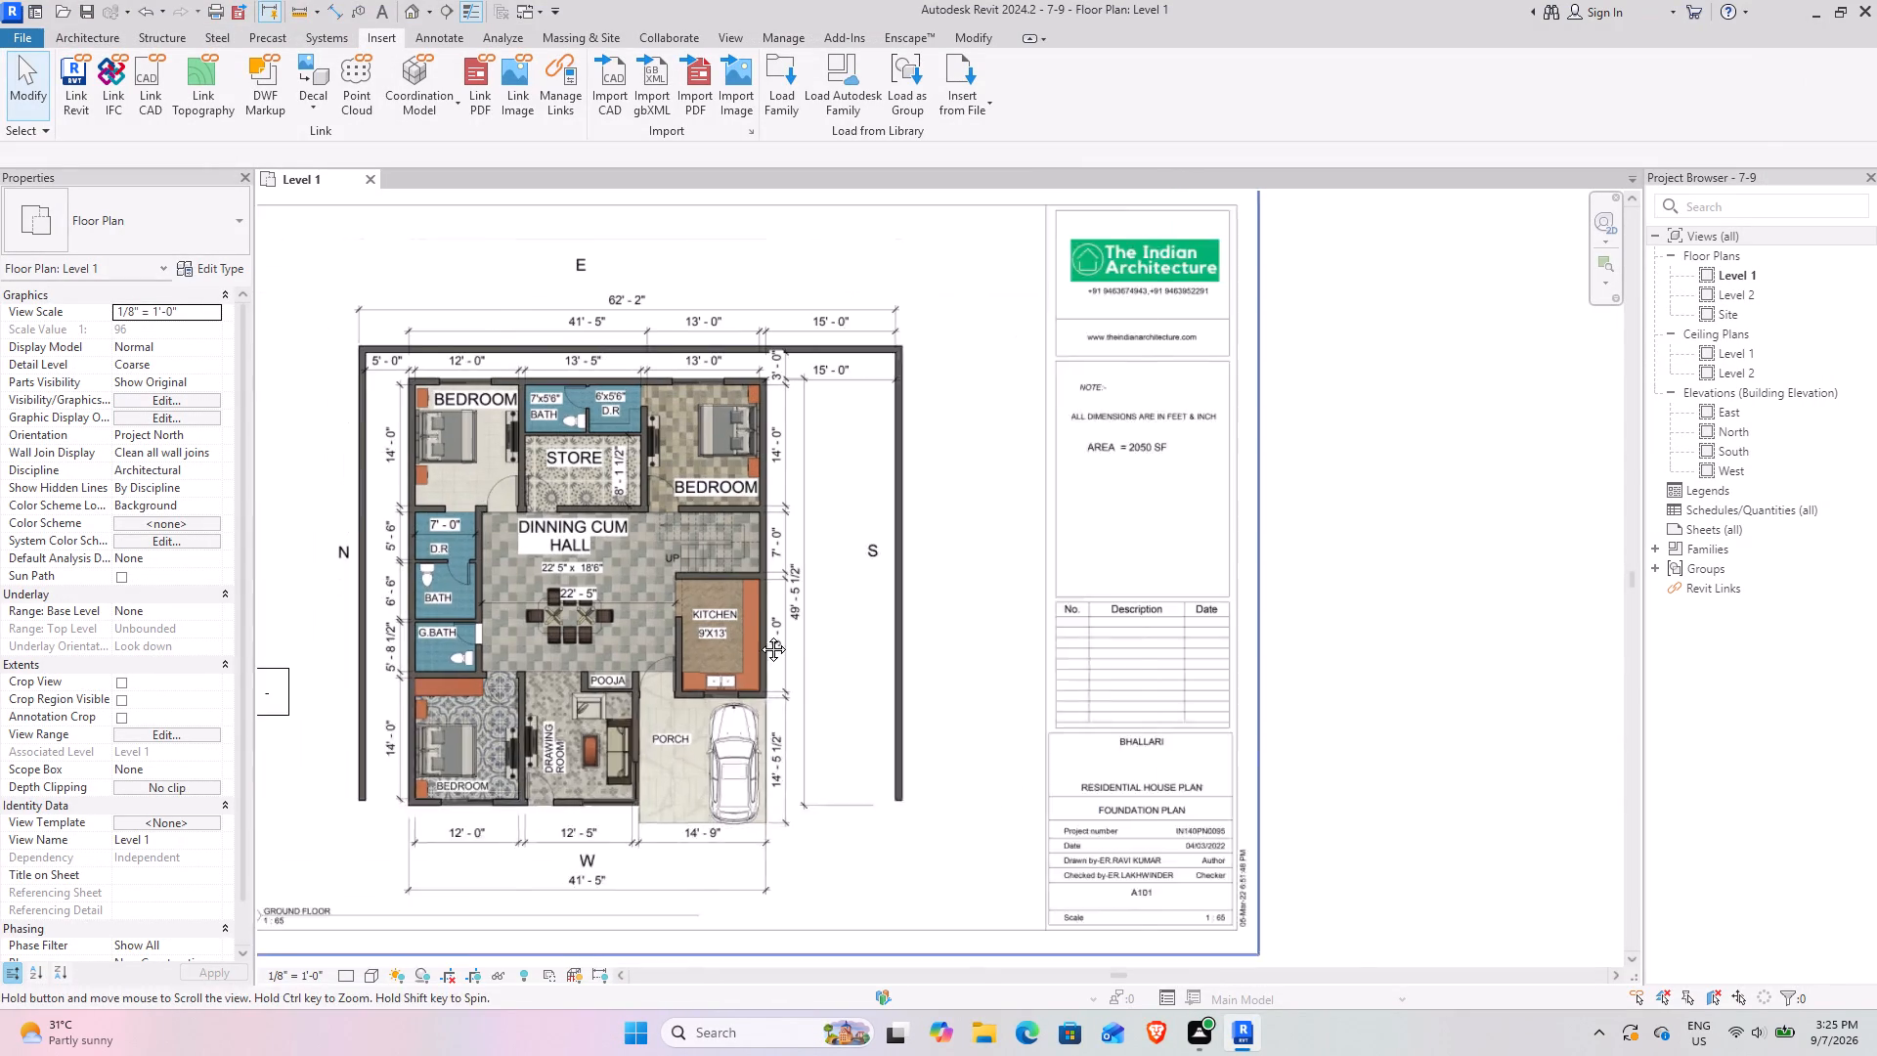
middle_click_drag(759, 635, 782, 632)
scroll(975, 501, "up", 4)
middle_click_drag(828, 293, 1091, 403)
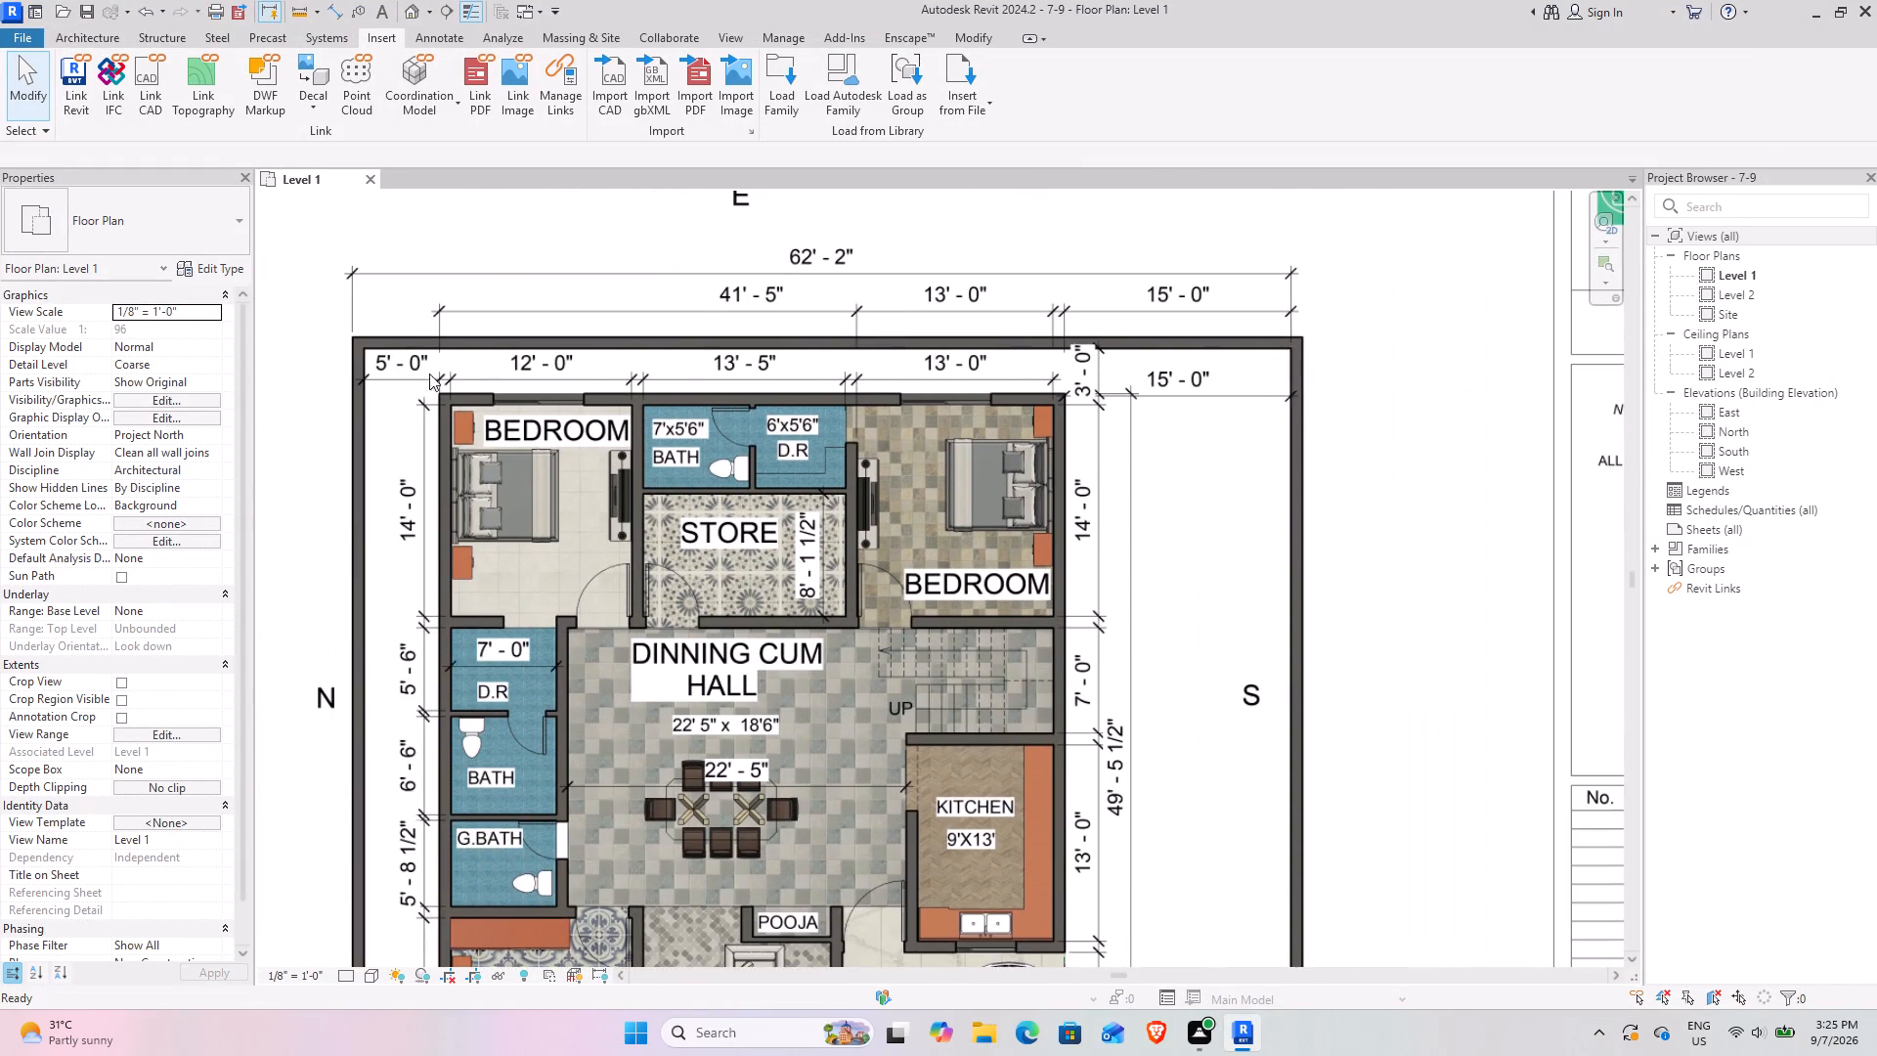
scroll(411, 374, "up", 4)
scroll(868, 578, "down", 3)
middle_click_drag(1078, 571, 956, 568)
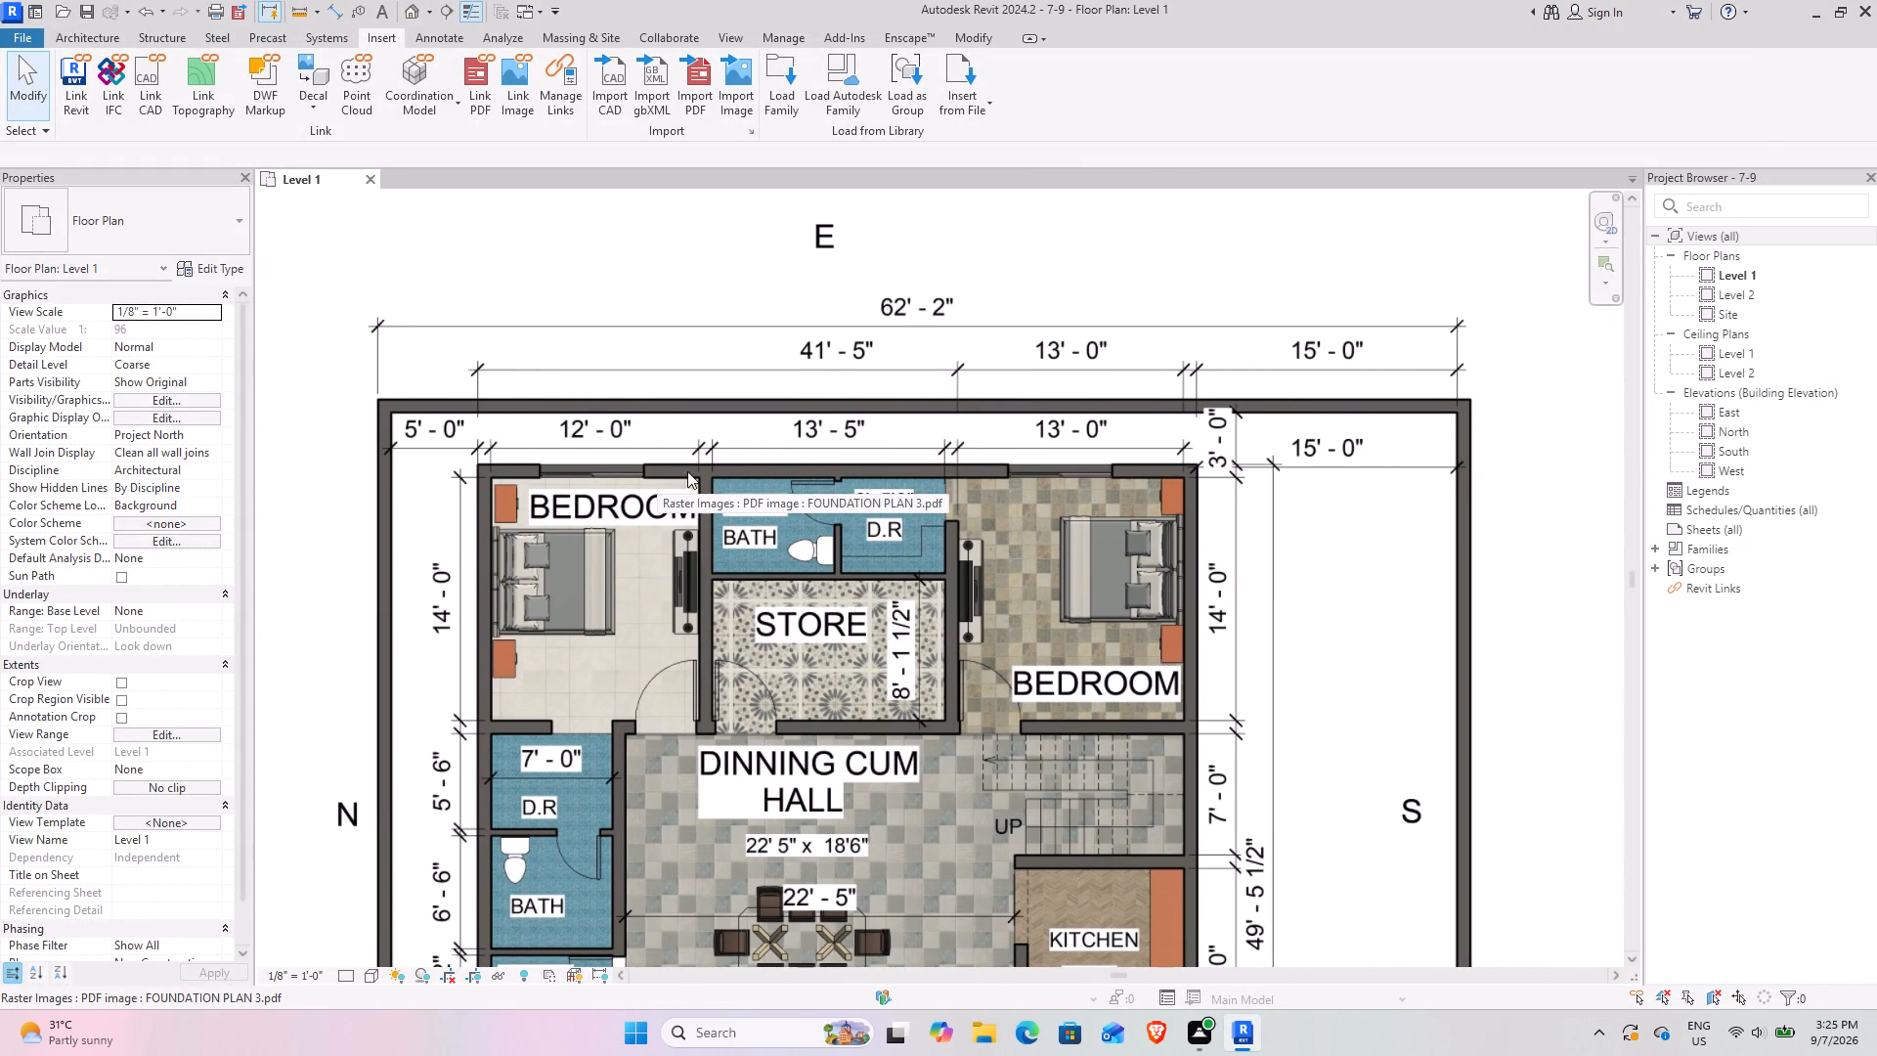
middle_click_drag(615, 687, 500, 383)
scroll(747, 531, "down", 4)
middle_click_drag(764, 602, 654, 534)
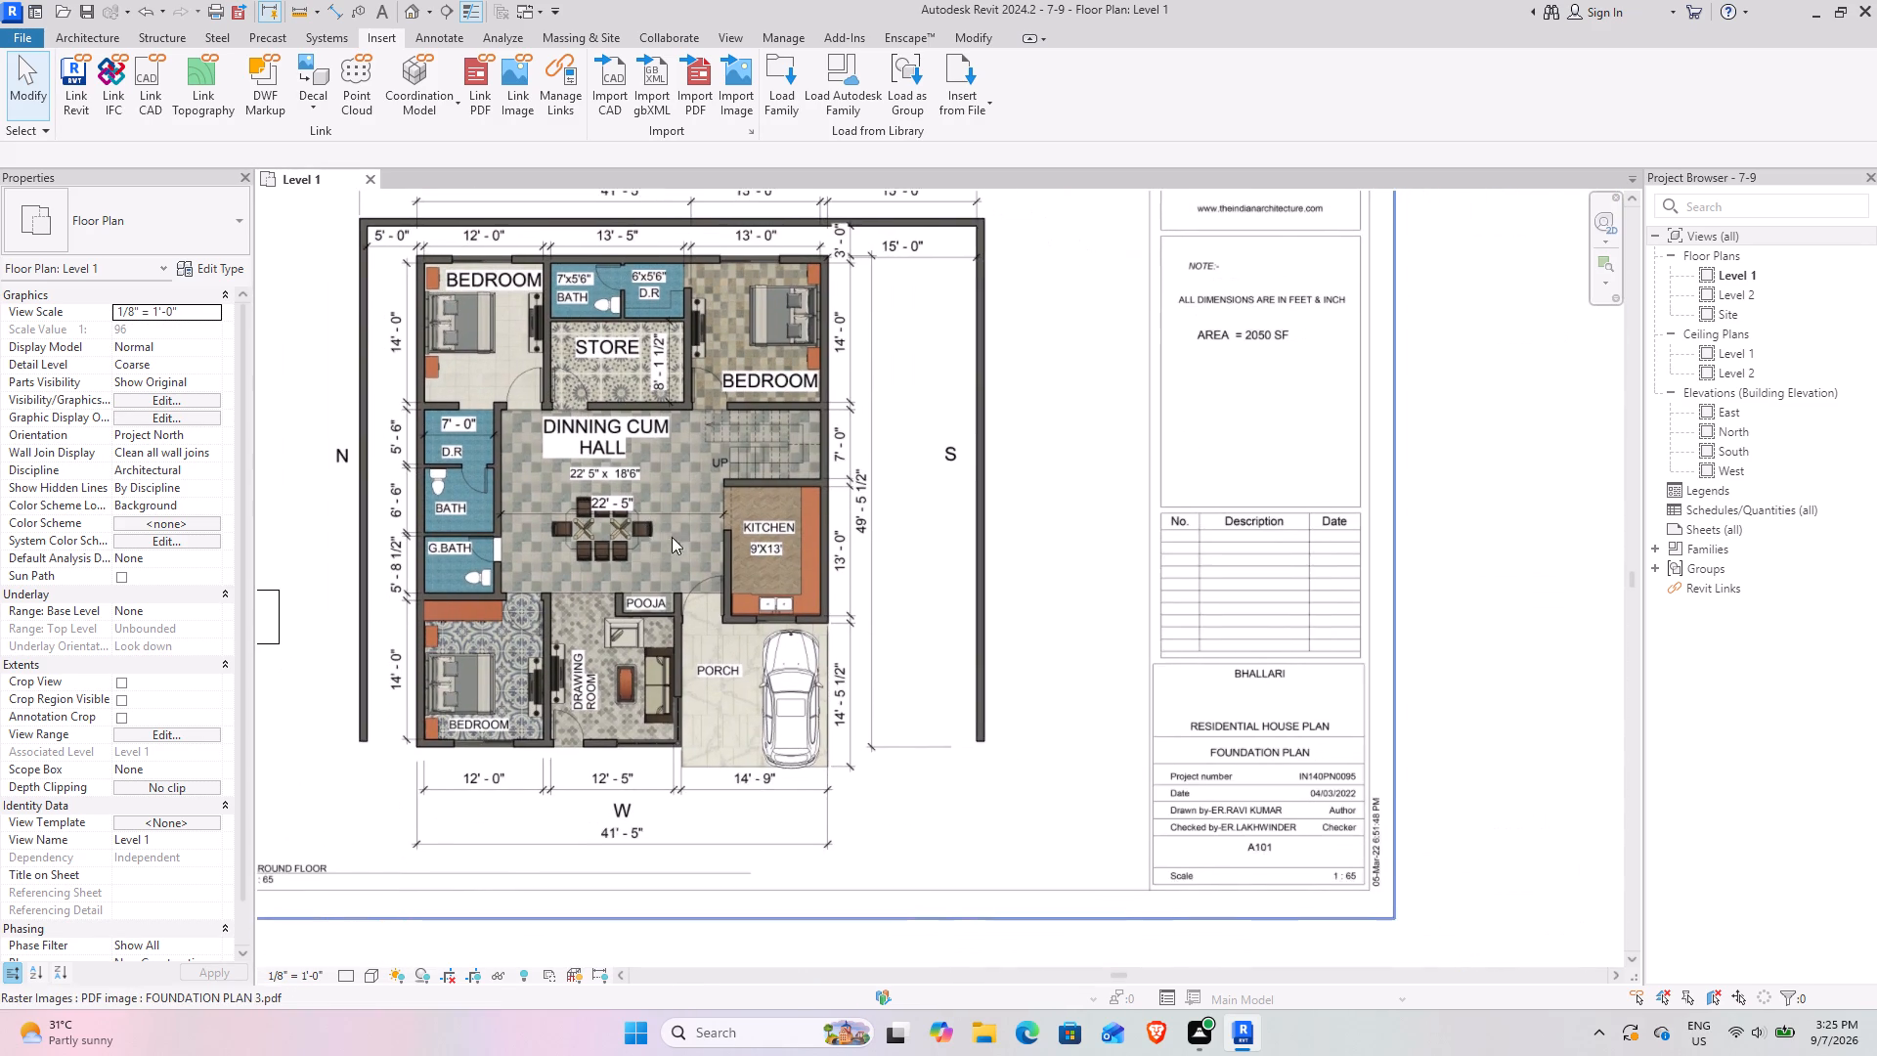
scroll(735, 573, "up", 3)
middle_click_drag(556, 625, 735, 707)
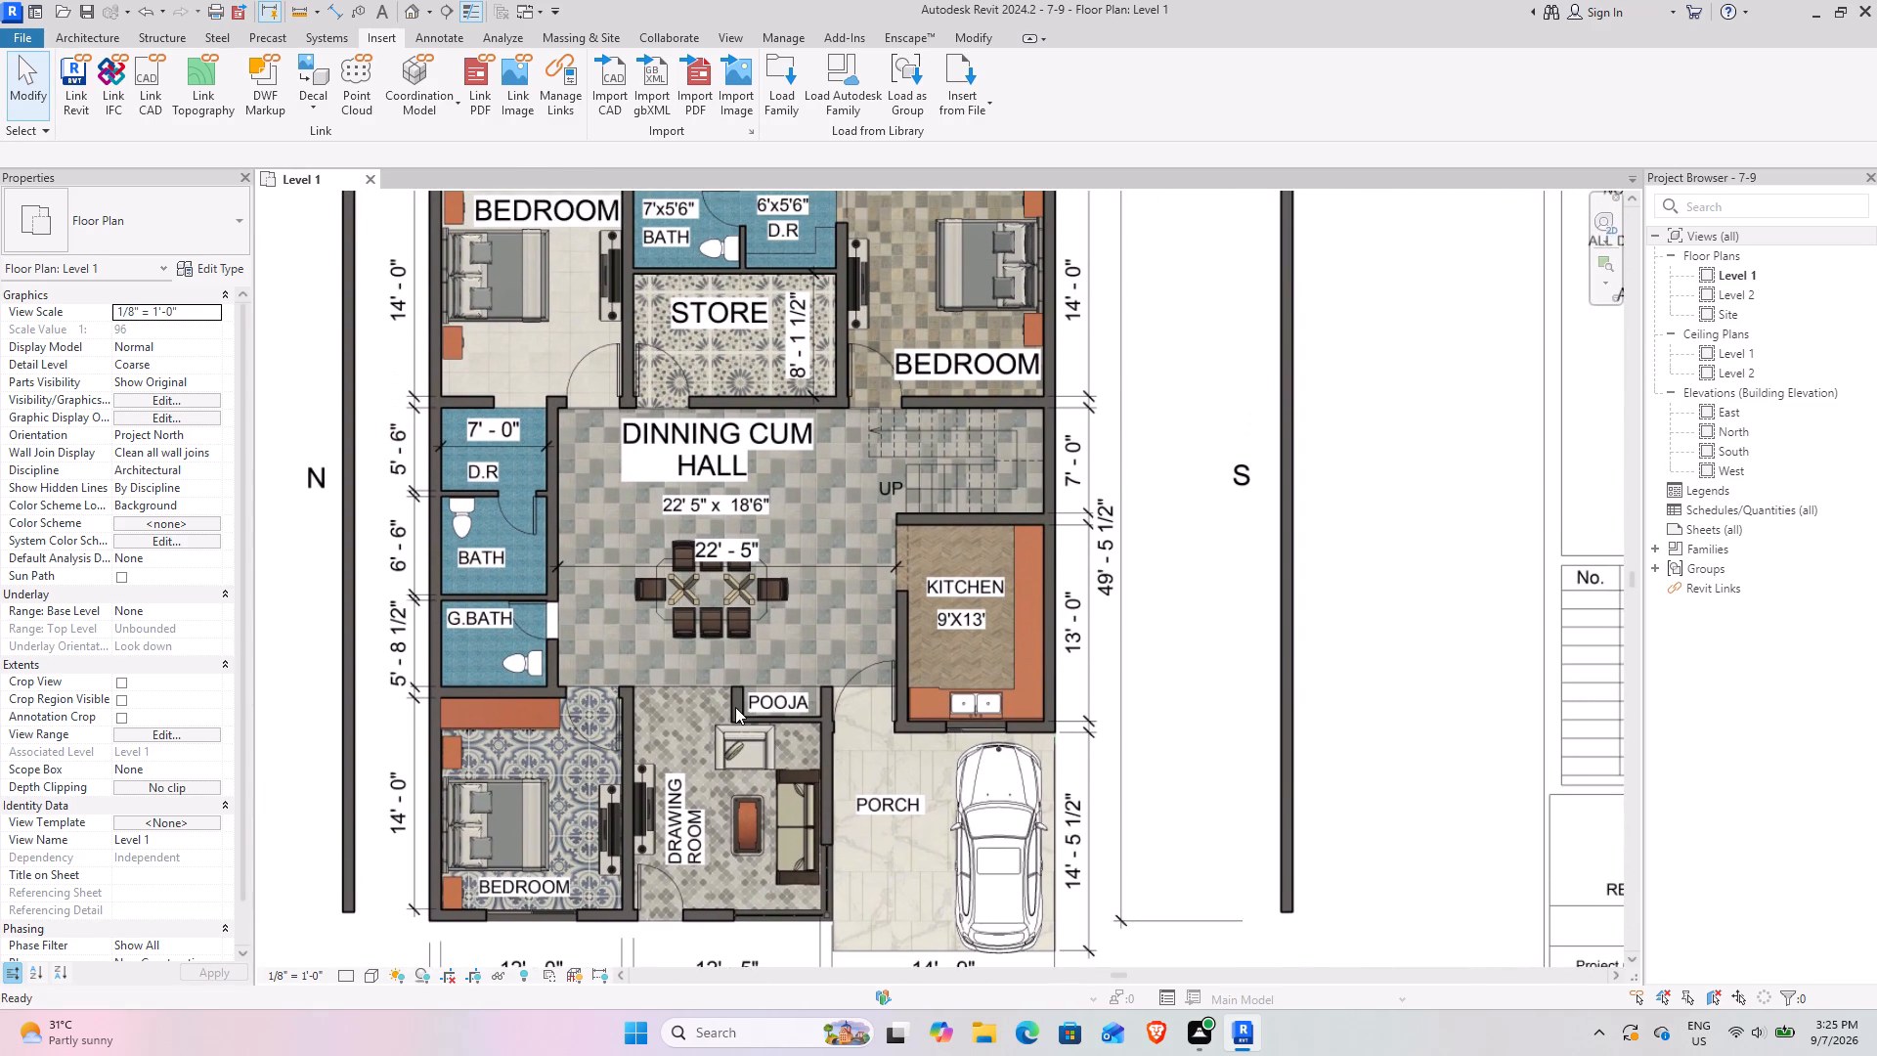
middle_click_drag(756, 539, 727, 618)
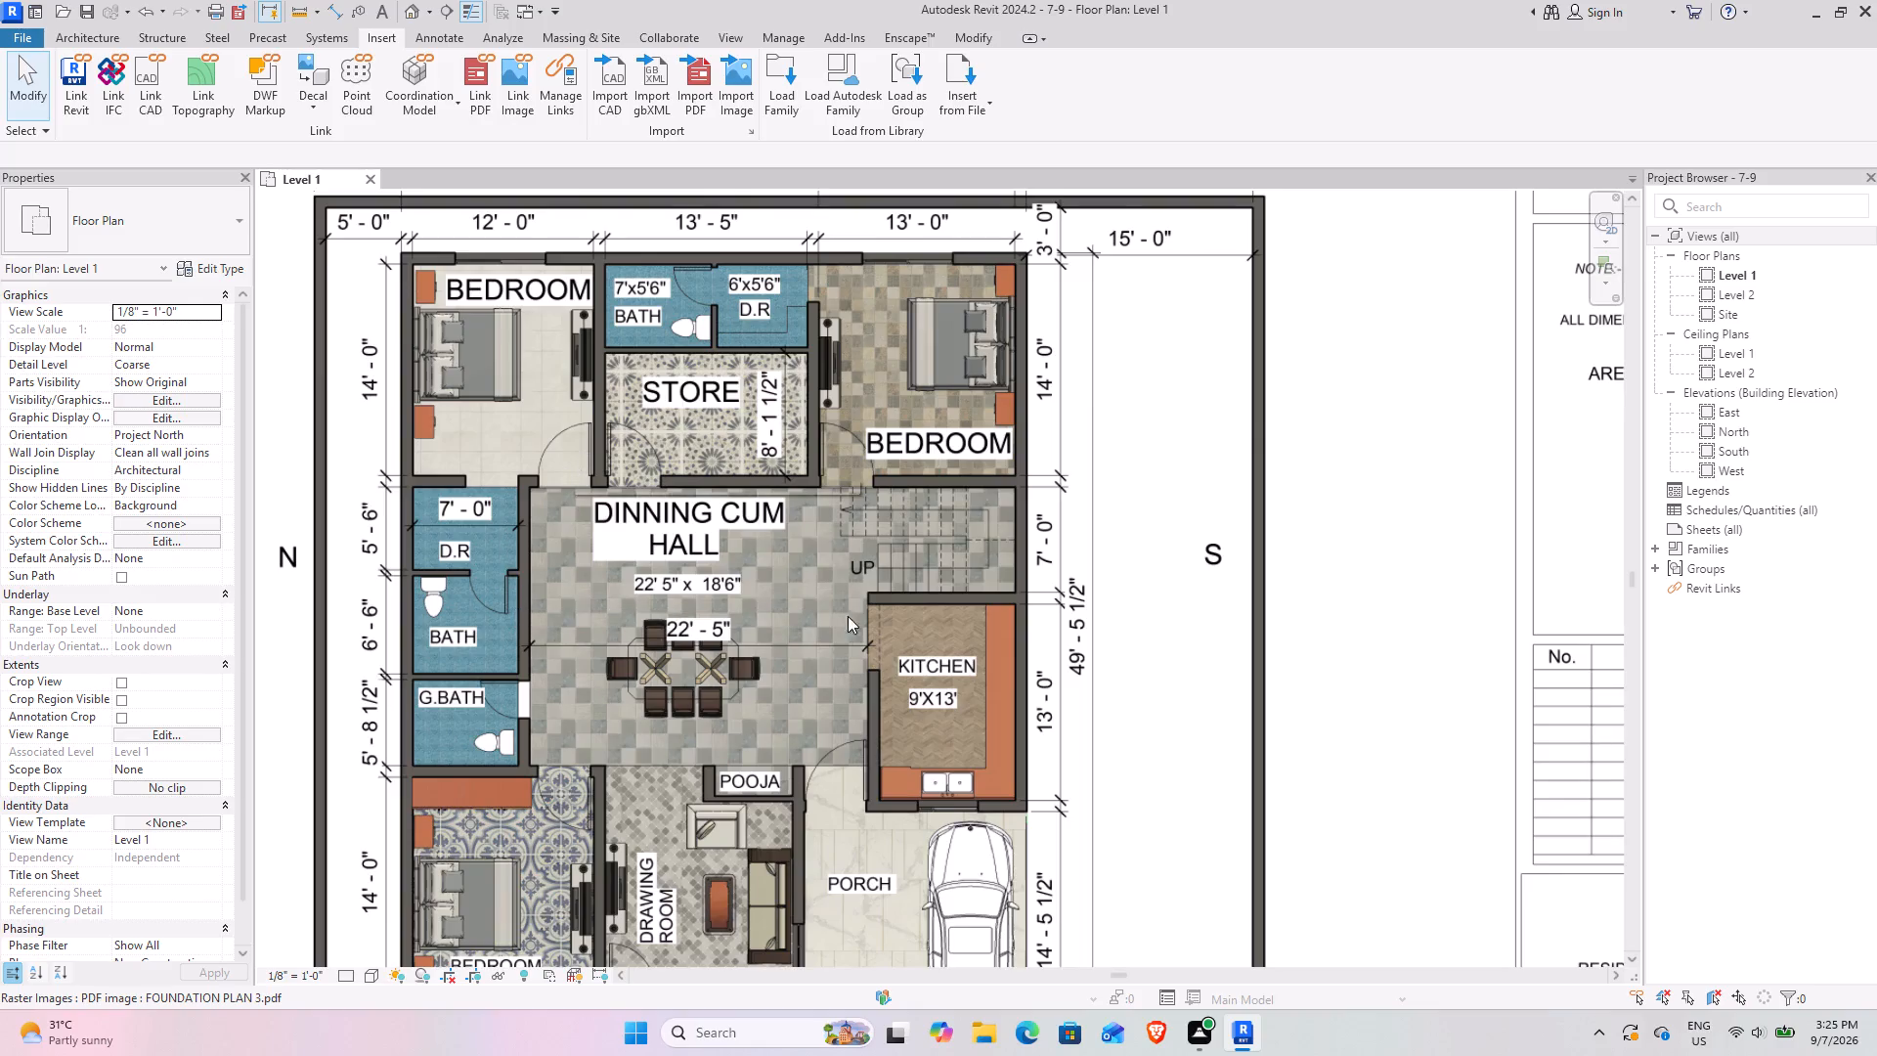
scroll(927, 756, "up", 2)
middle_click_drag(775, 742, 635, 385)
scroll(636, 386, "up", 1)
scroll(663, 483, "down", 3)
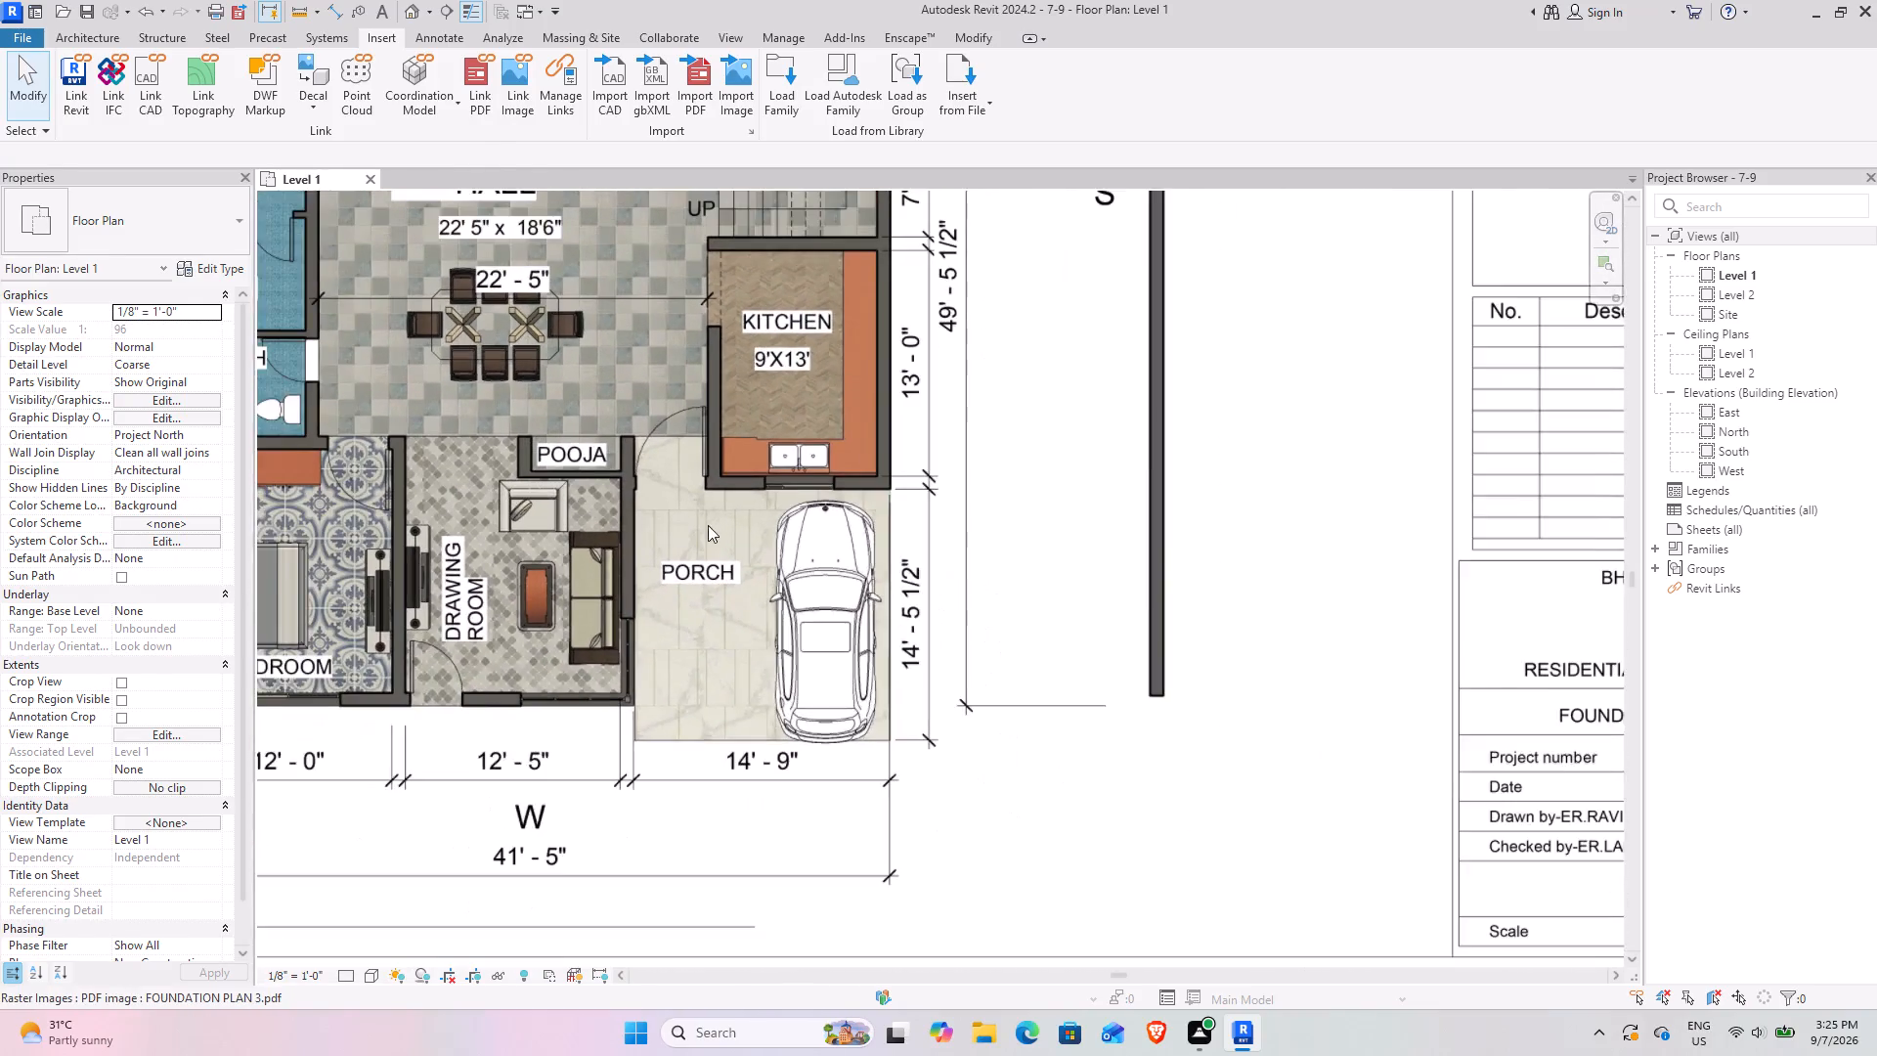
middle_click_drag(804, 698, 760, 682)
scroll(766, 659, "down", 9)
middle_click_drag(723, 640, 1003, 656)
left_click(505, 608)
scroll(1094, 445, "down", 3)
middle_click_drag(1073, 452, 844, 489)
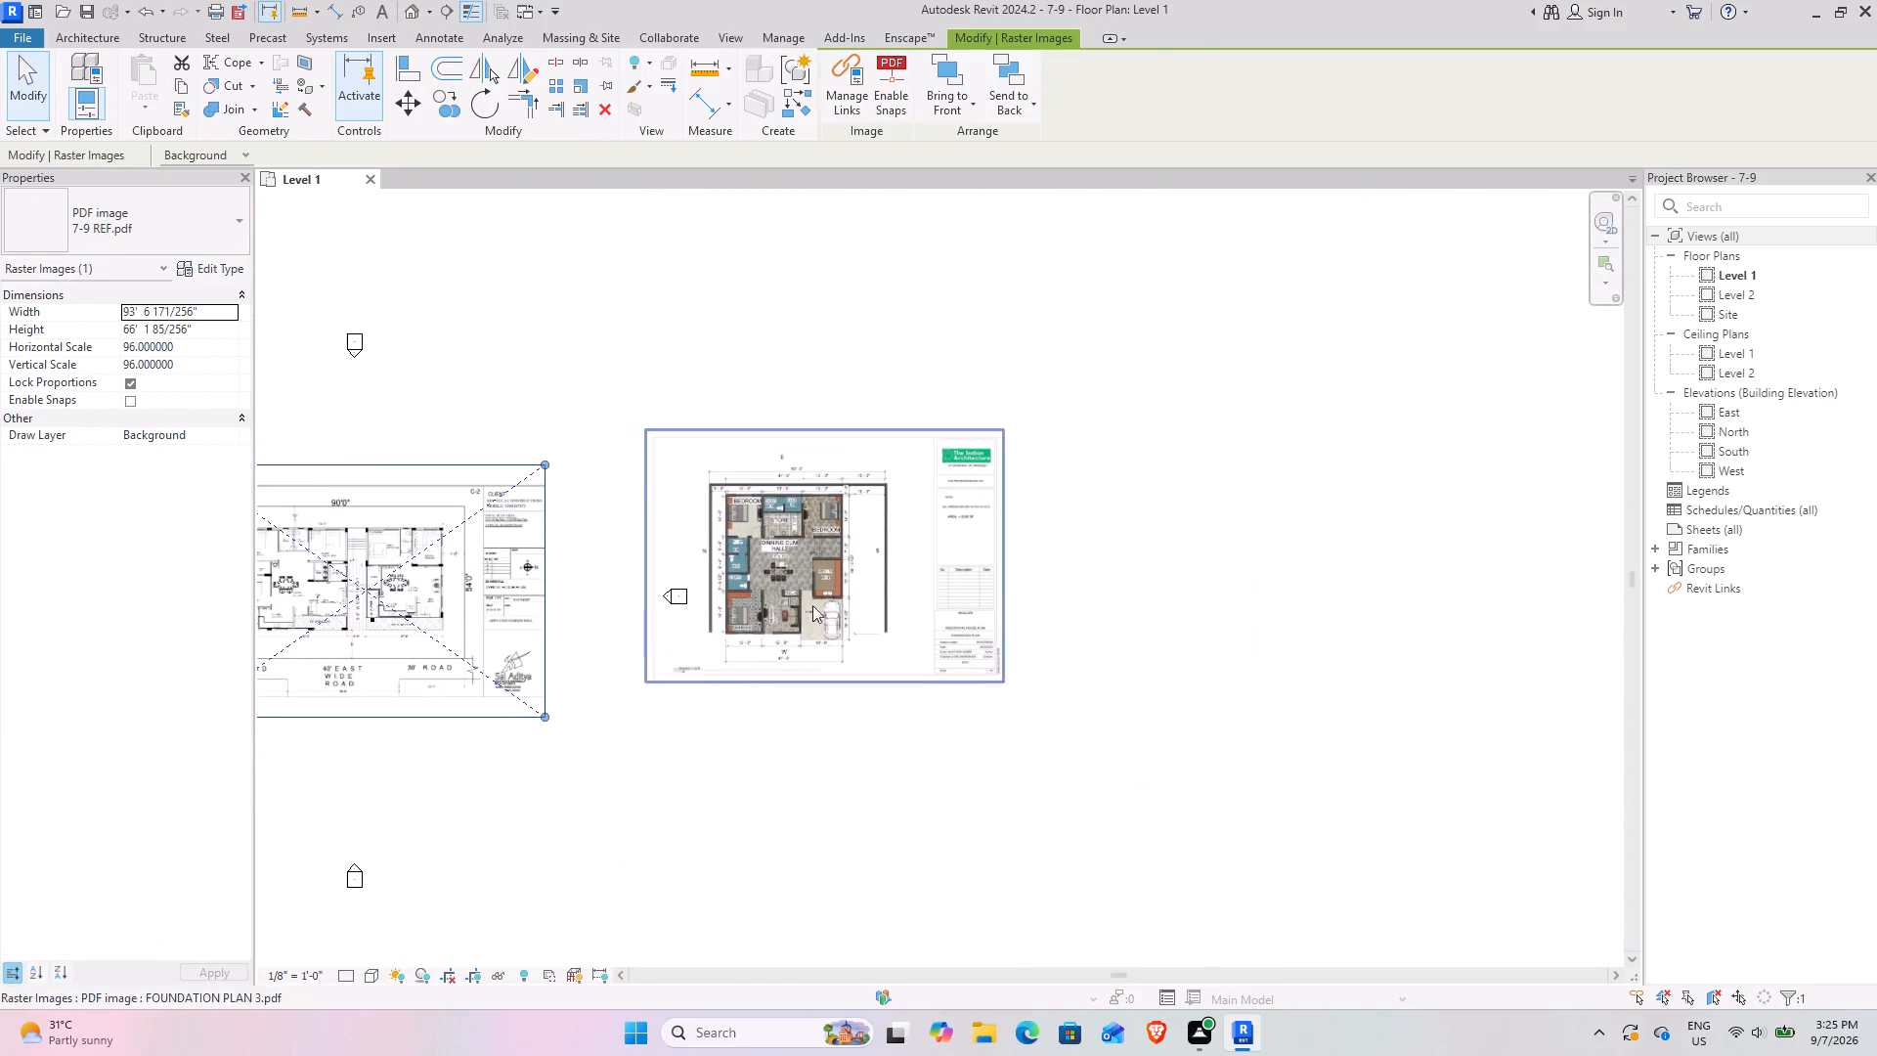
left_click(905, 822)
scroll(839, 546, "up", 11)
middle_click_drag(708, 593, 806, 573)
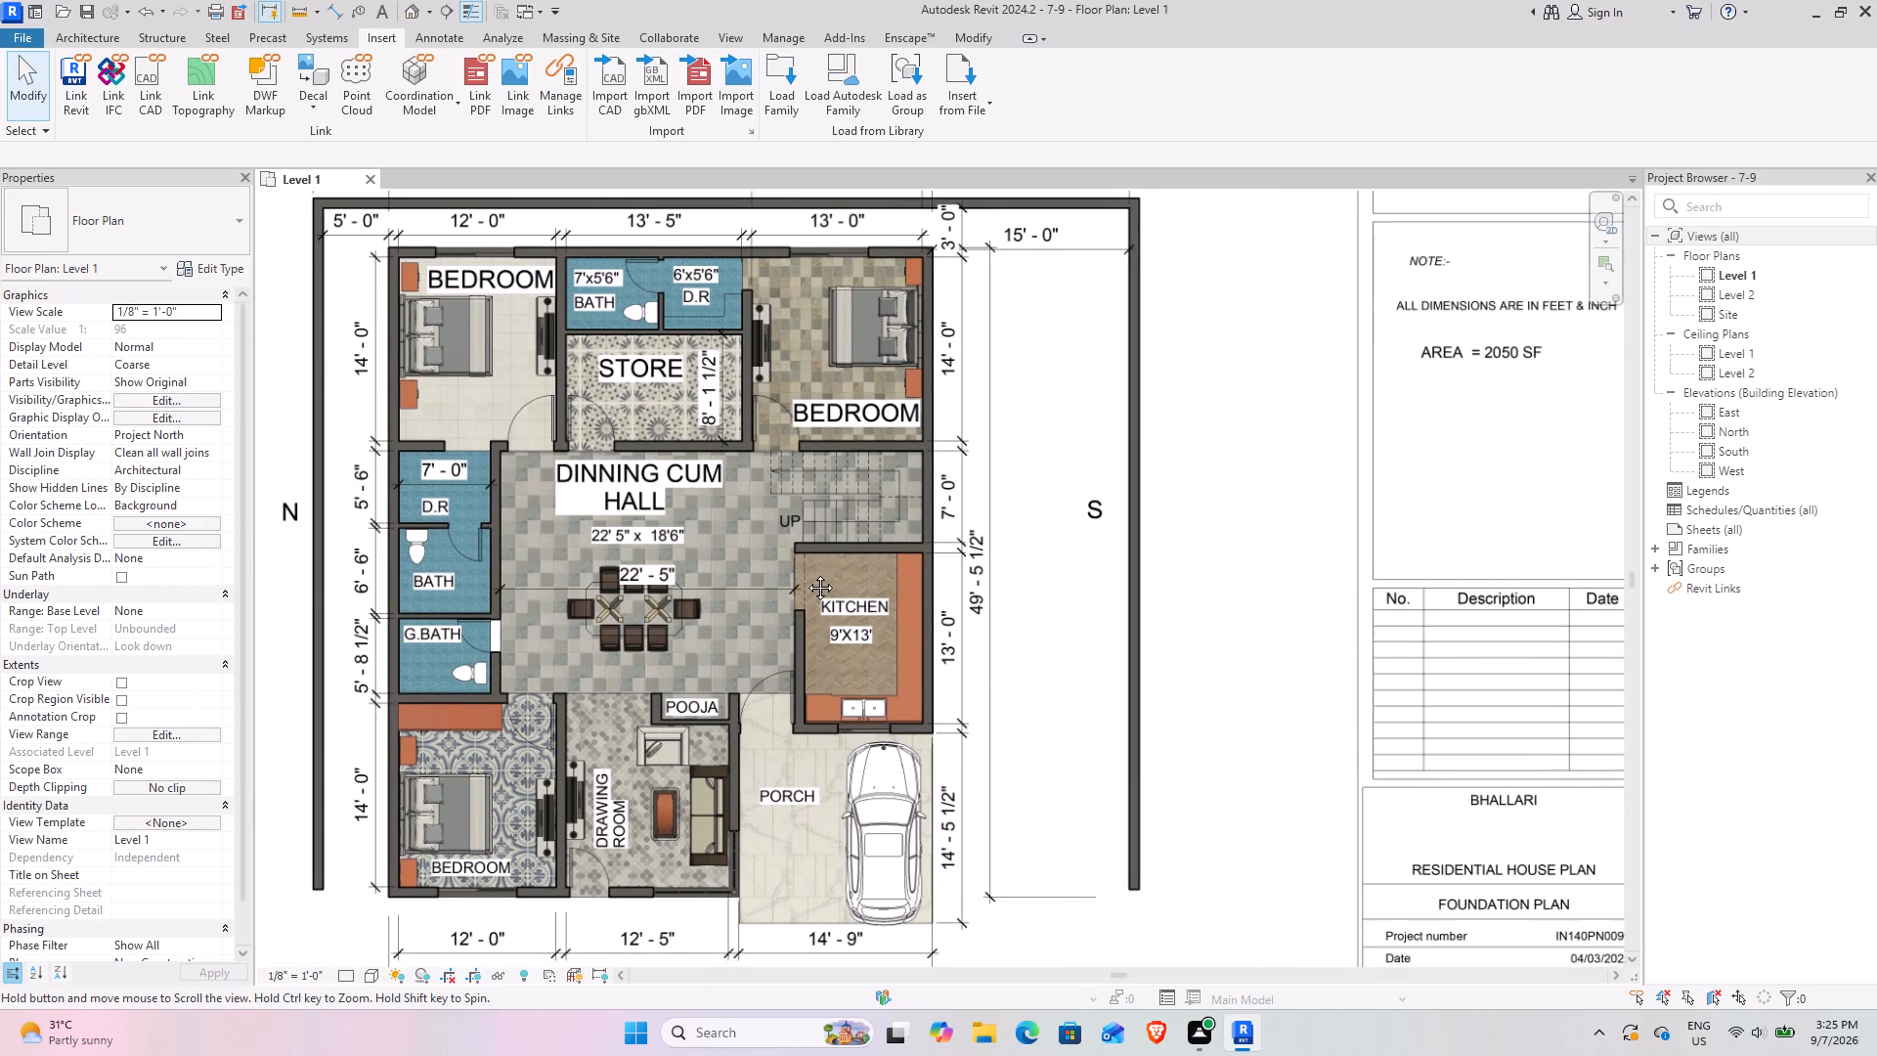
middle_click_drag(806, 573, 807, 573)
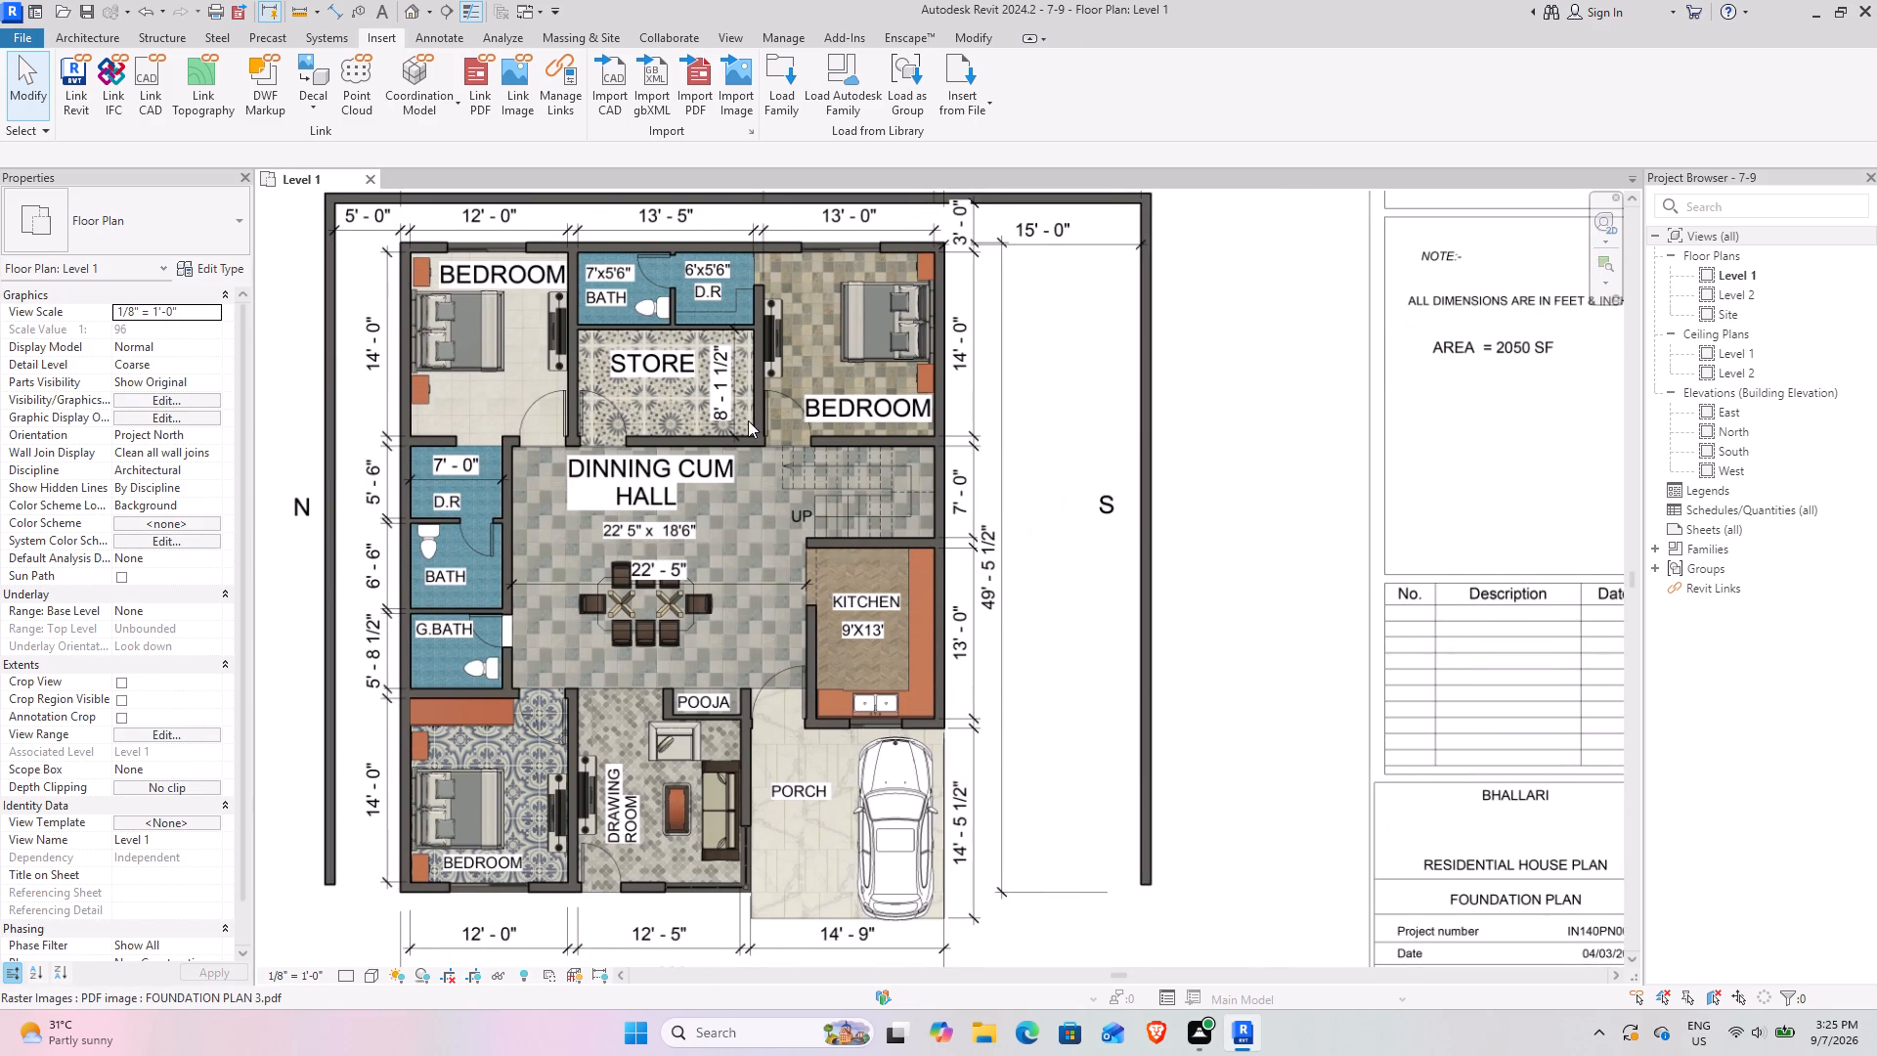
Delete the 7-9 REF PDF image from the Level 1 plan.
scroll(735, 438, "down", 3)
middle_click_drag(700, 459, 774, 473)
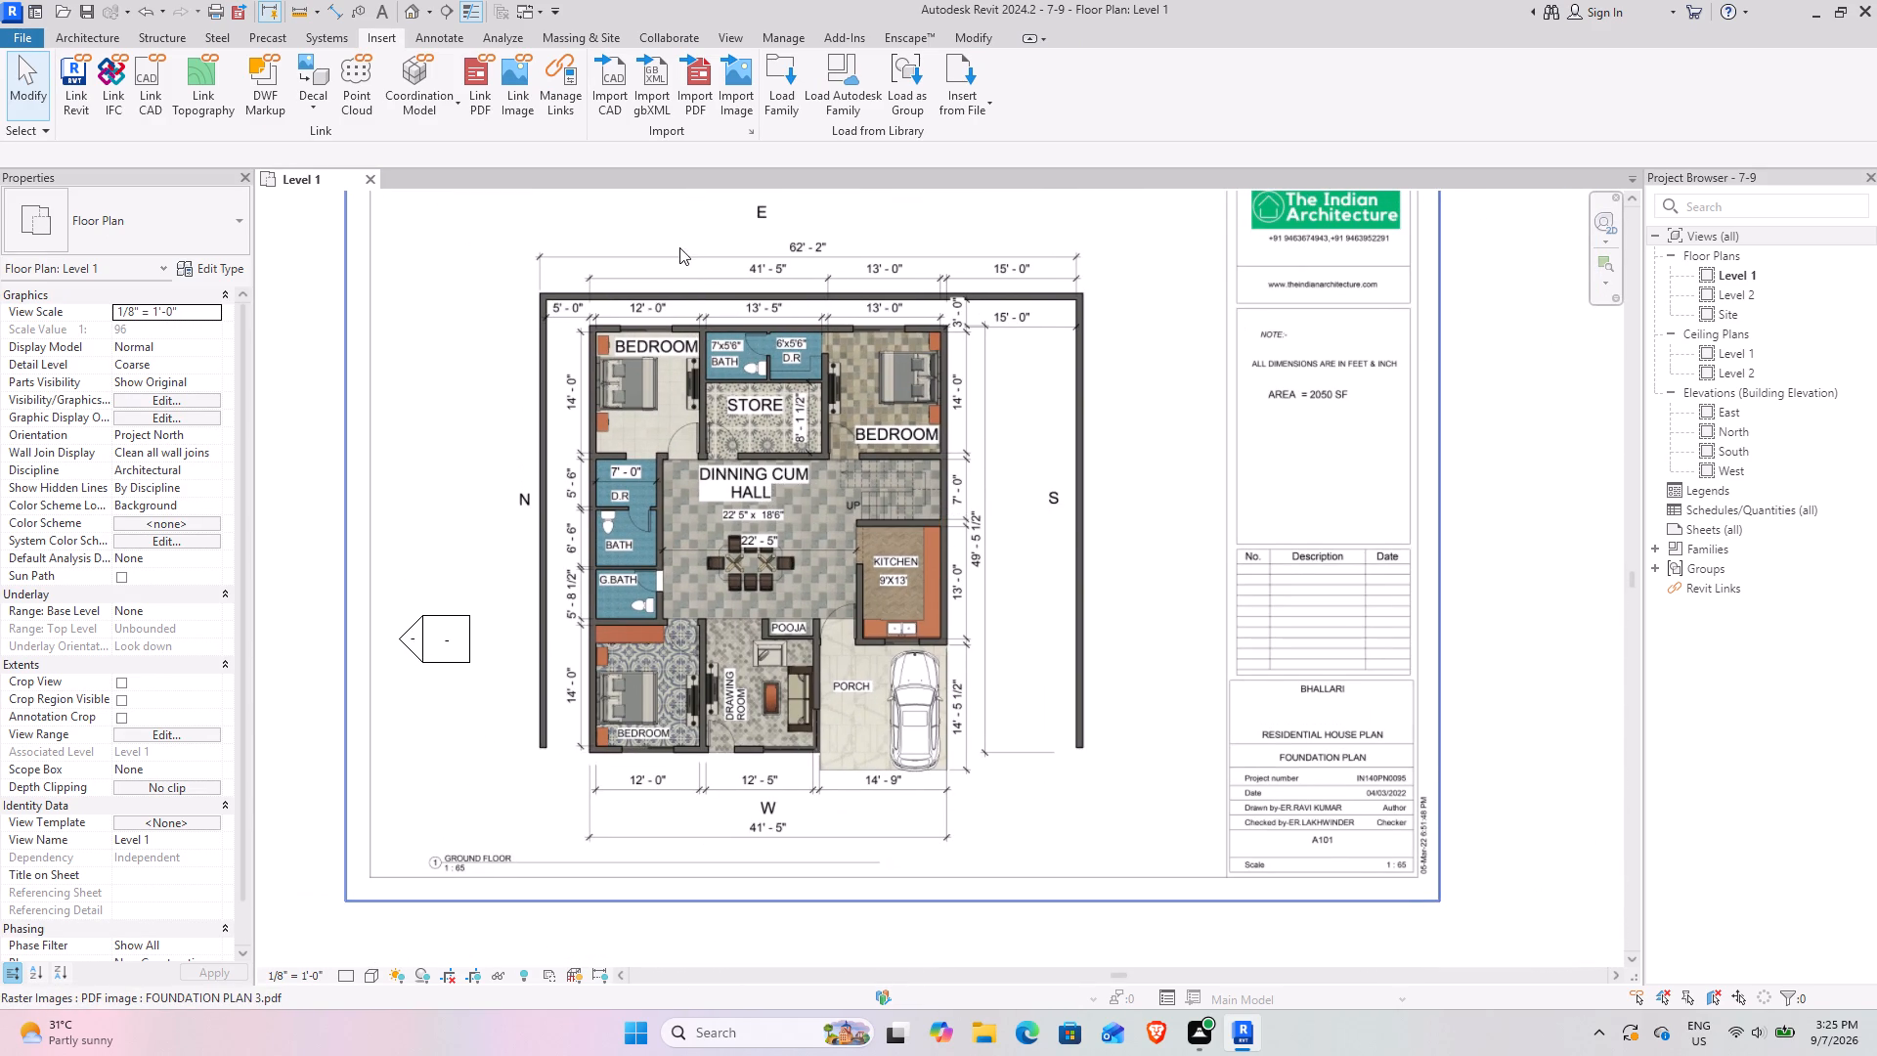
scroll(575, 416, "down", 8)
middle_click_drag(770, 437, 886, 436)
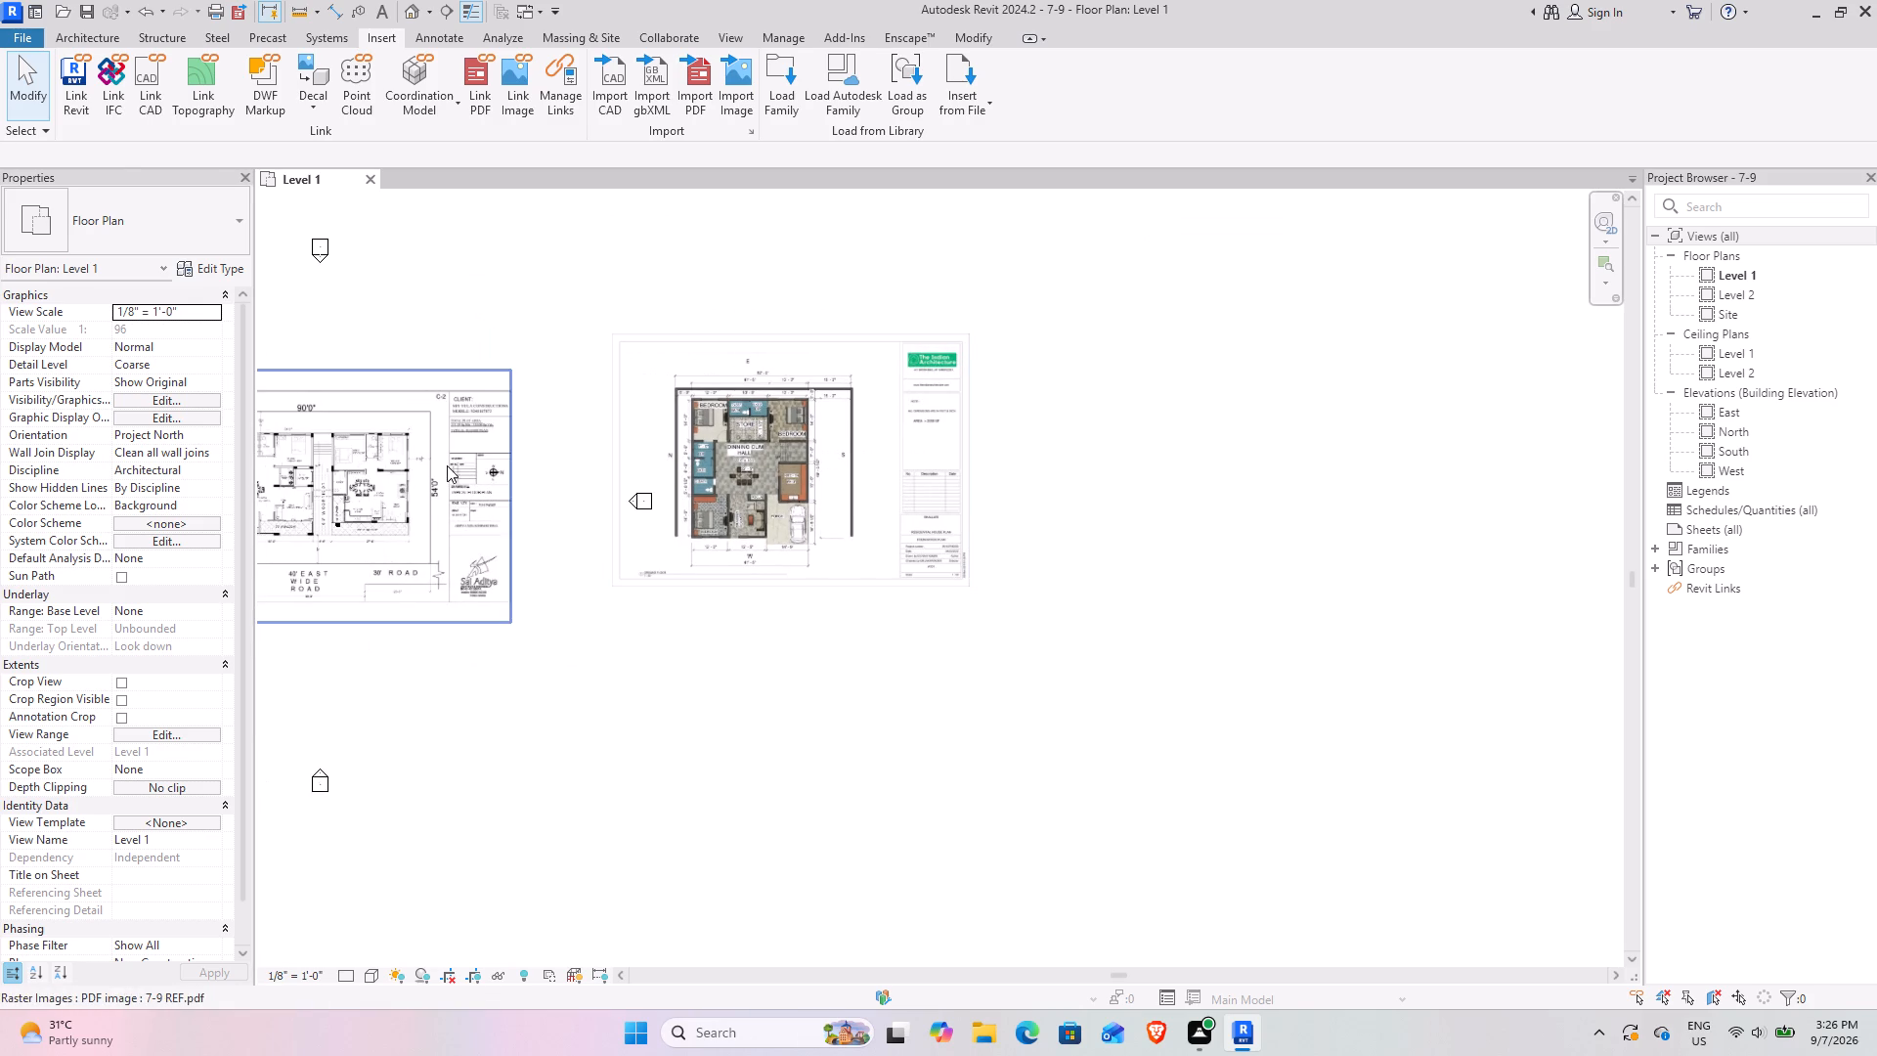
left_click(447, 465)
left_click(610, 116)
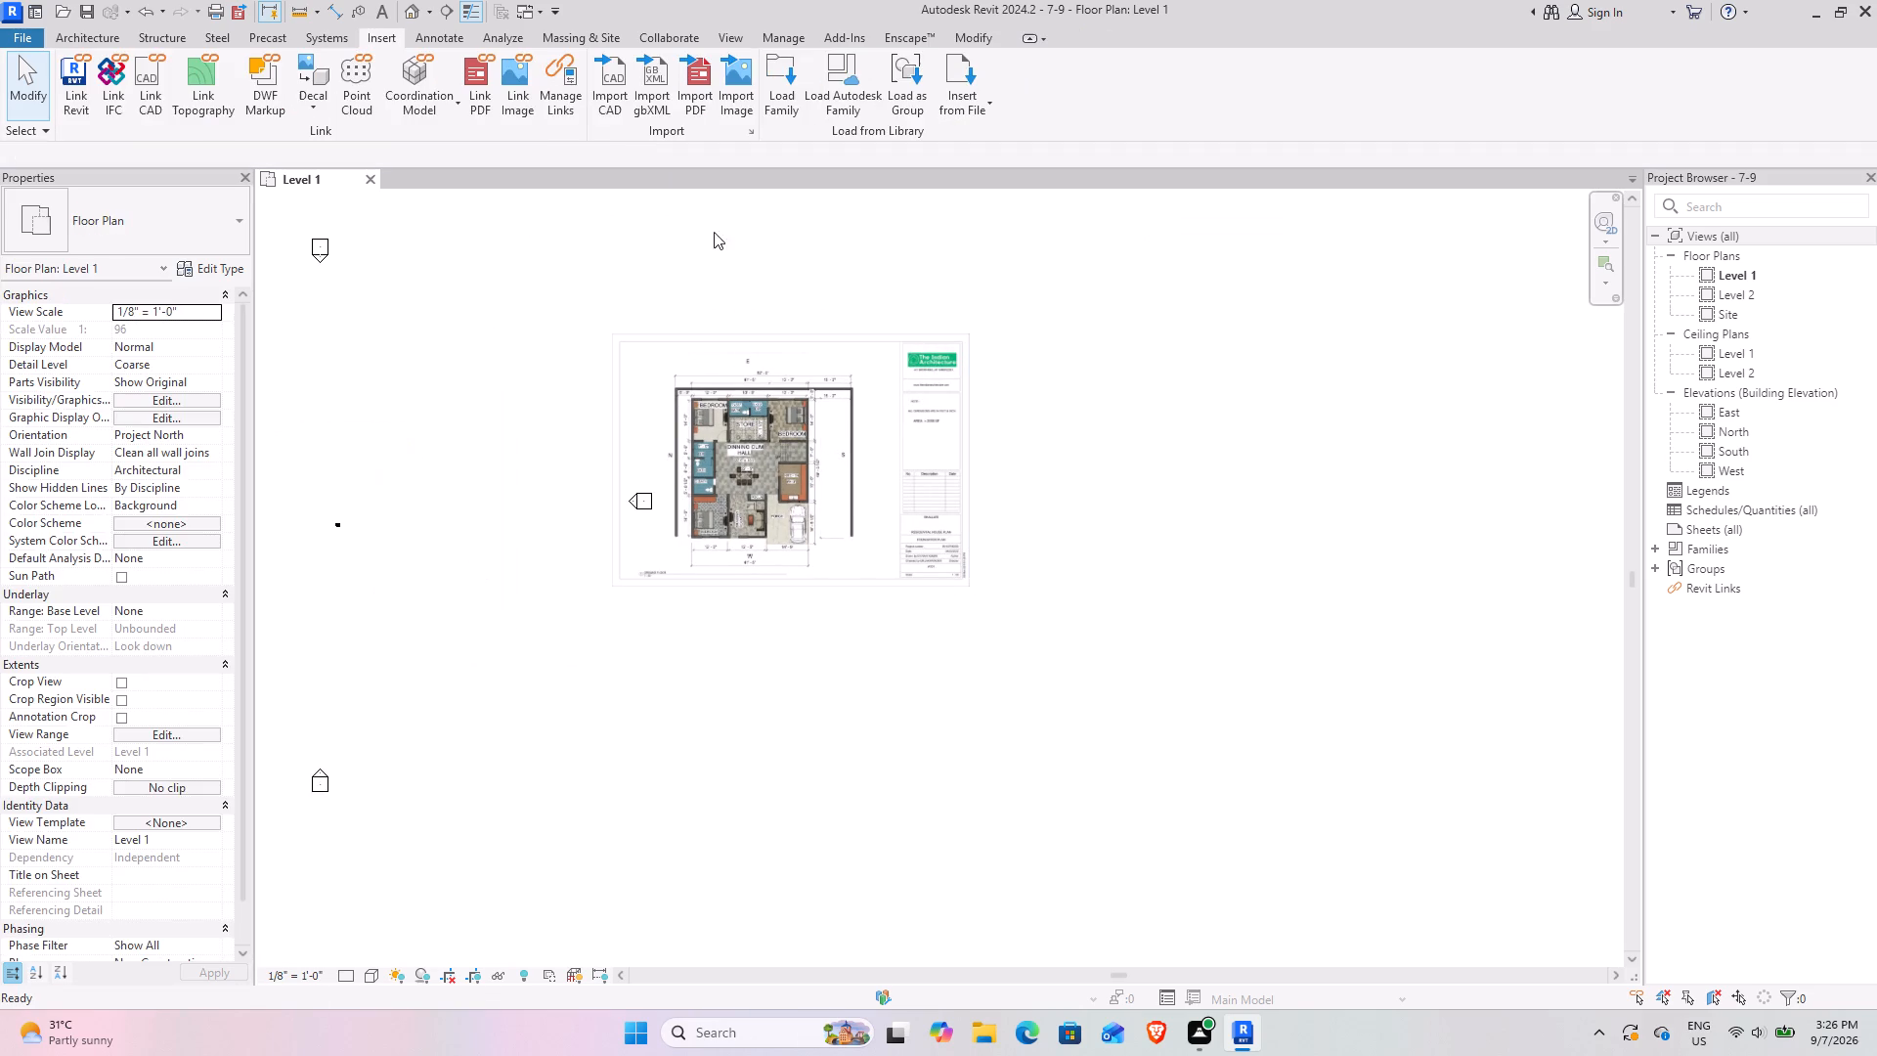
Move the FOUNDATION PLAN 3 PDF image into the area between the elevation markers in Level 1.
left_click(769, 432)
left_click_drag(789, 438, 370, 480)
middle_click_drag(460, 500, 1082, 486)
scroll(1014, 436, "up", 13)
scroll(954, 455, "down", 8)
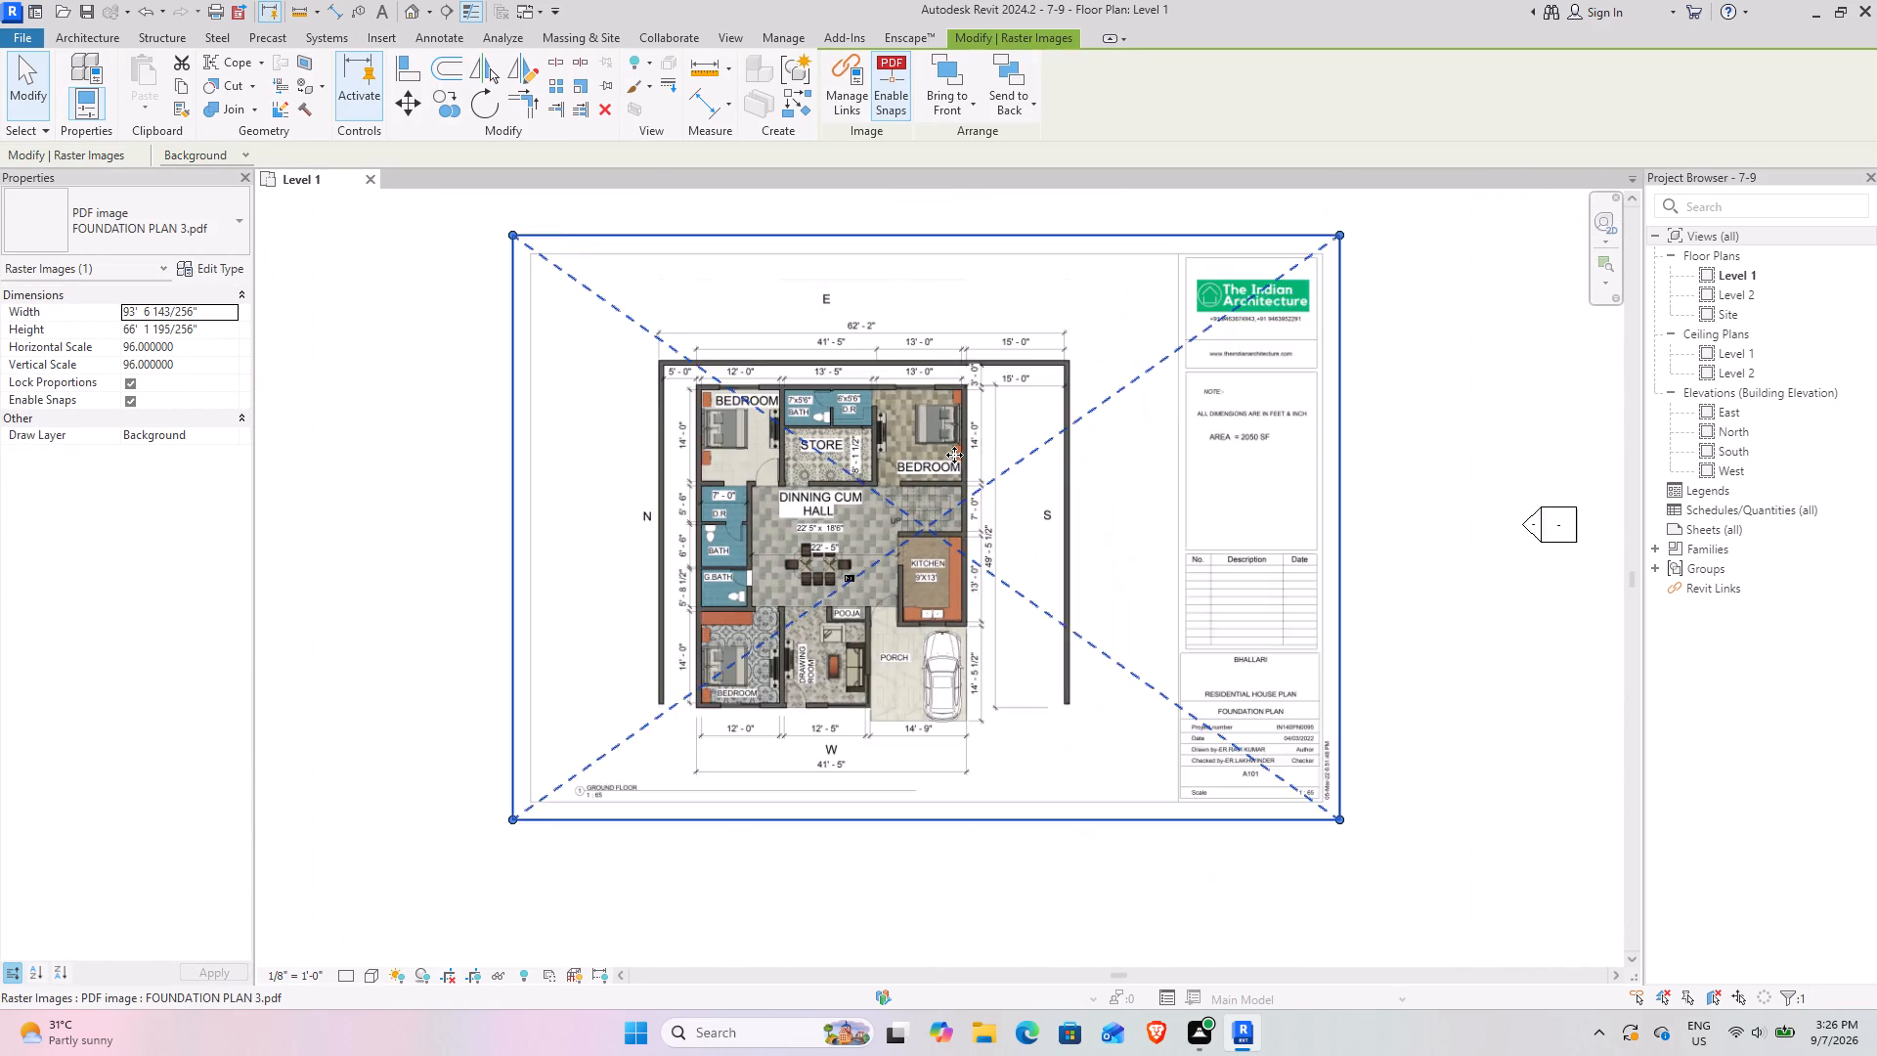
left_click(1383, 495)
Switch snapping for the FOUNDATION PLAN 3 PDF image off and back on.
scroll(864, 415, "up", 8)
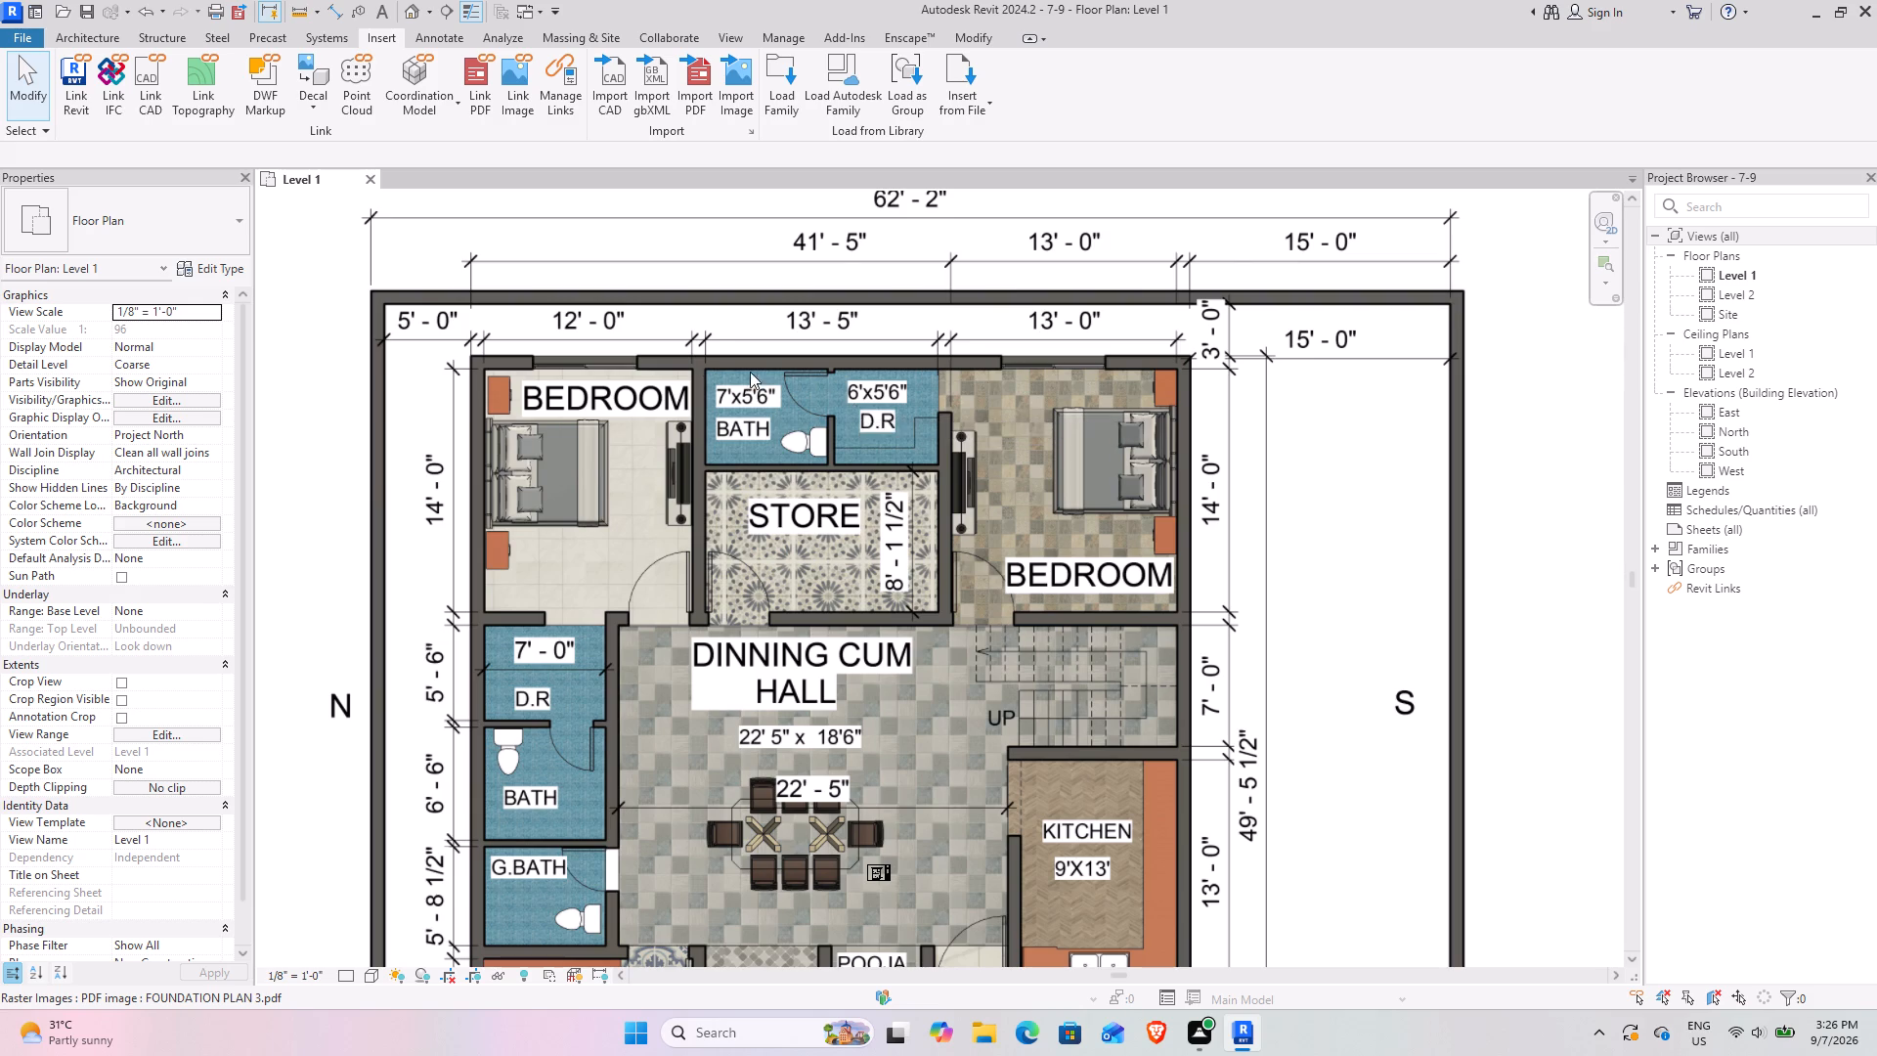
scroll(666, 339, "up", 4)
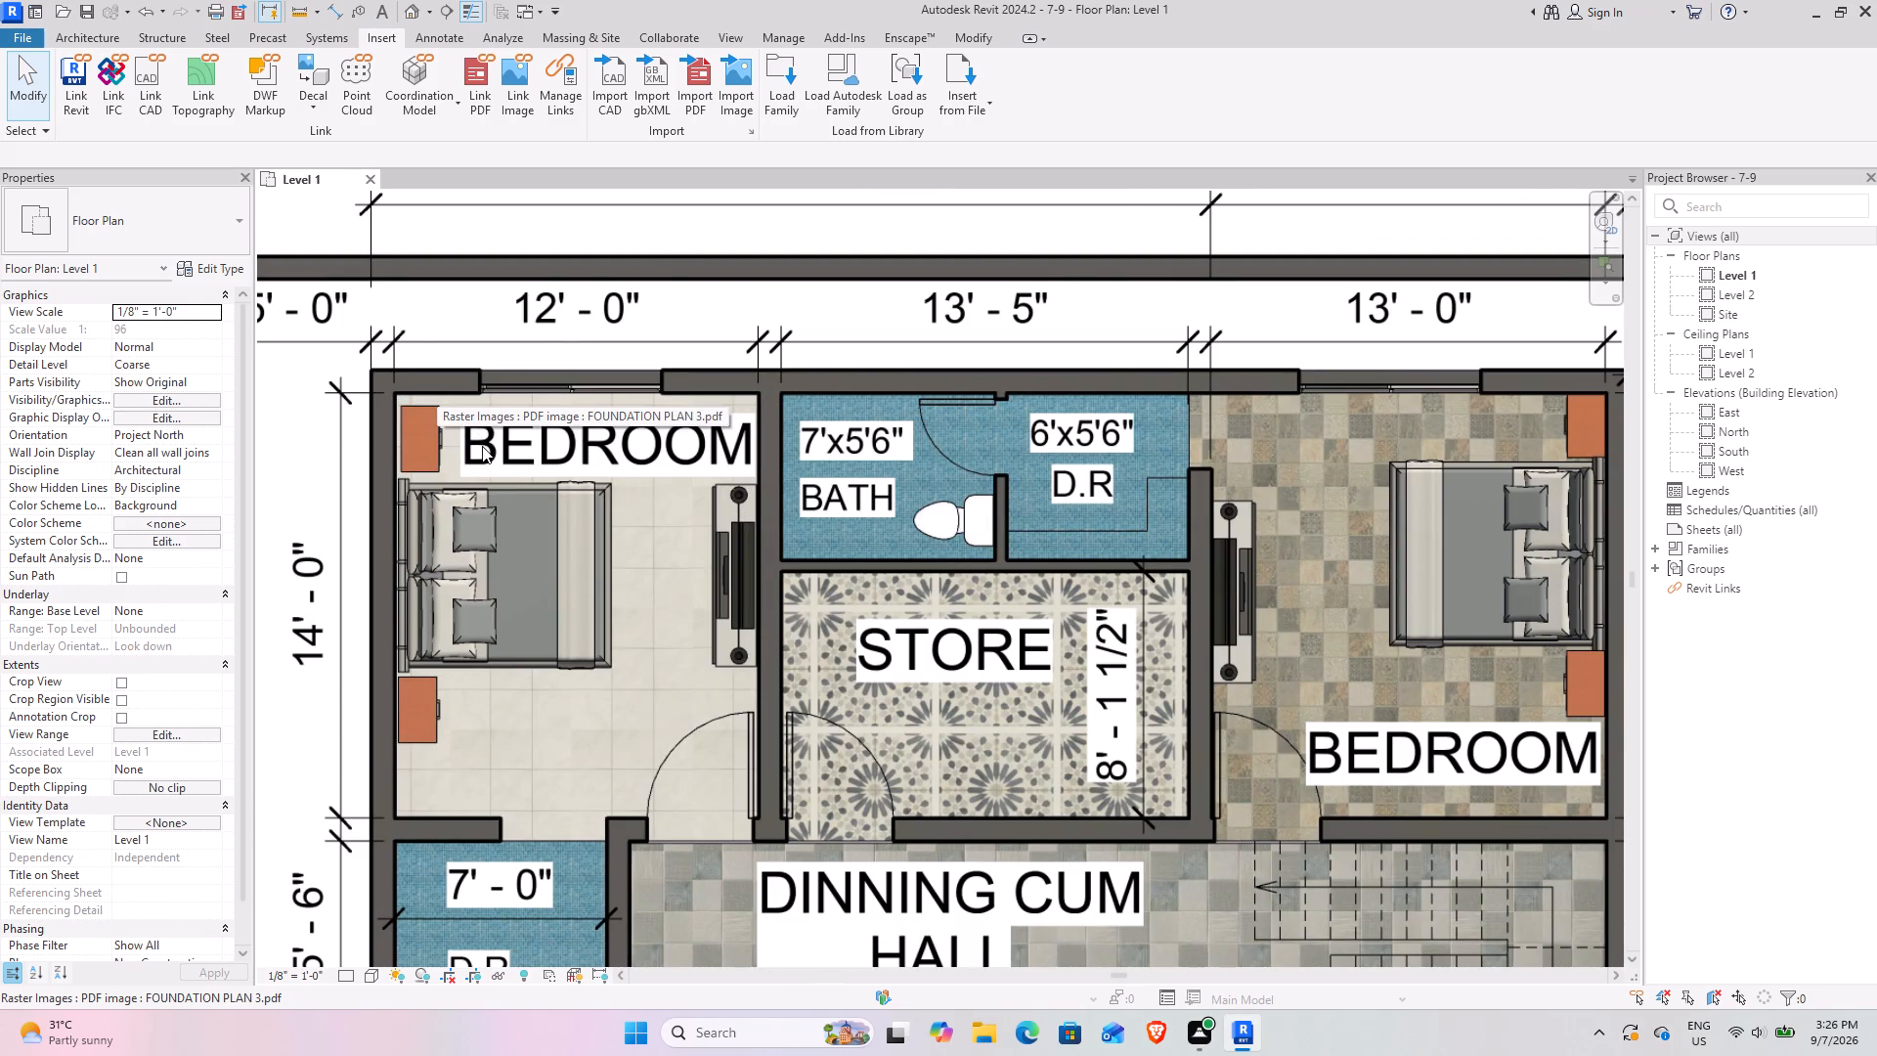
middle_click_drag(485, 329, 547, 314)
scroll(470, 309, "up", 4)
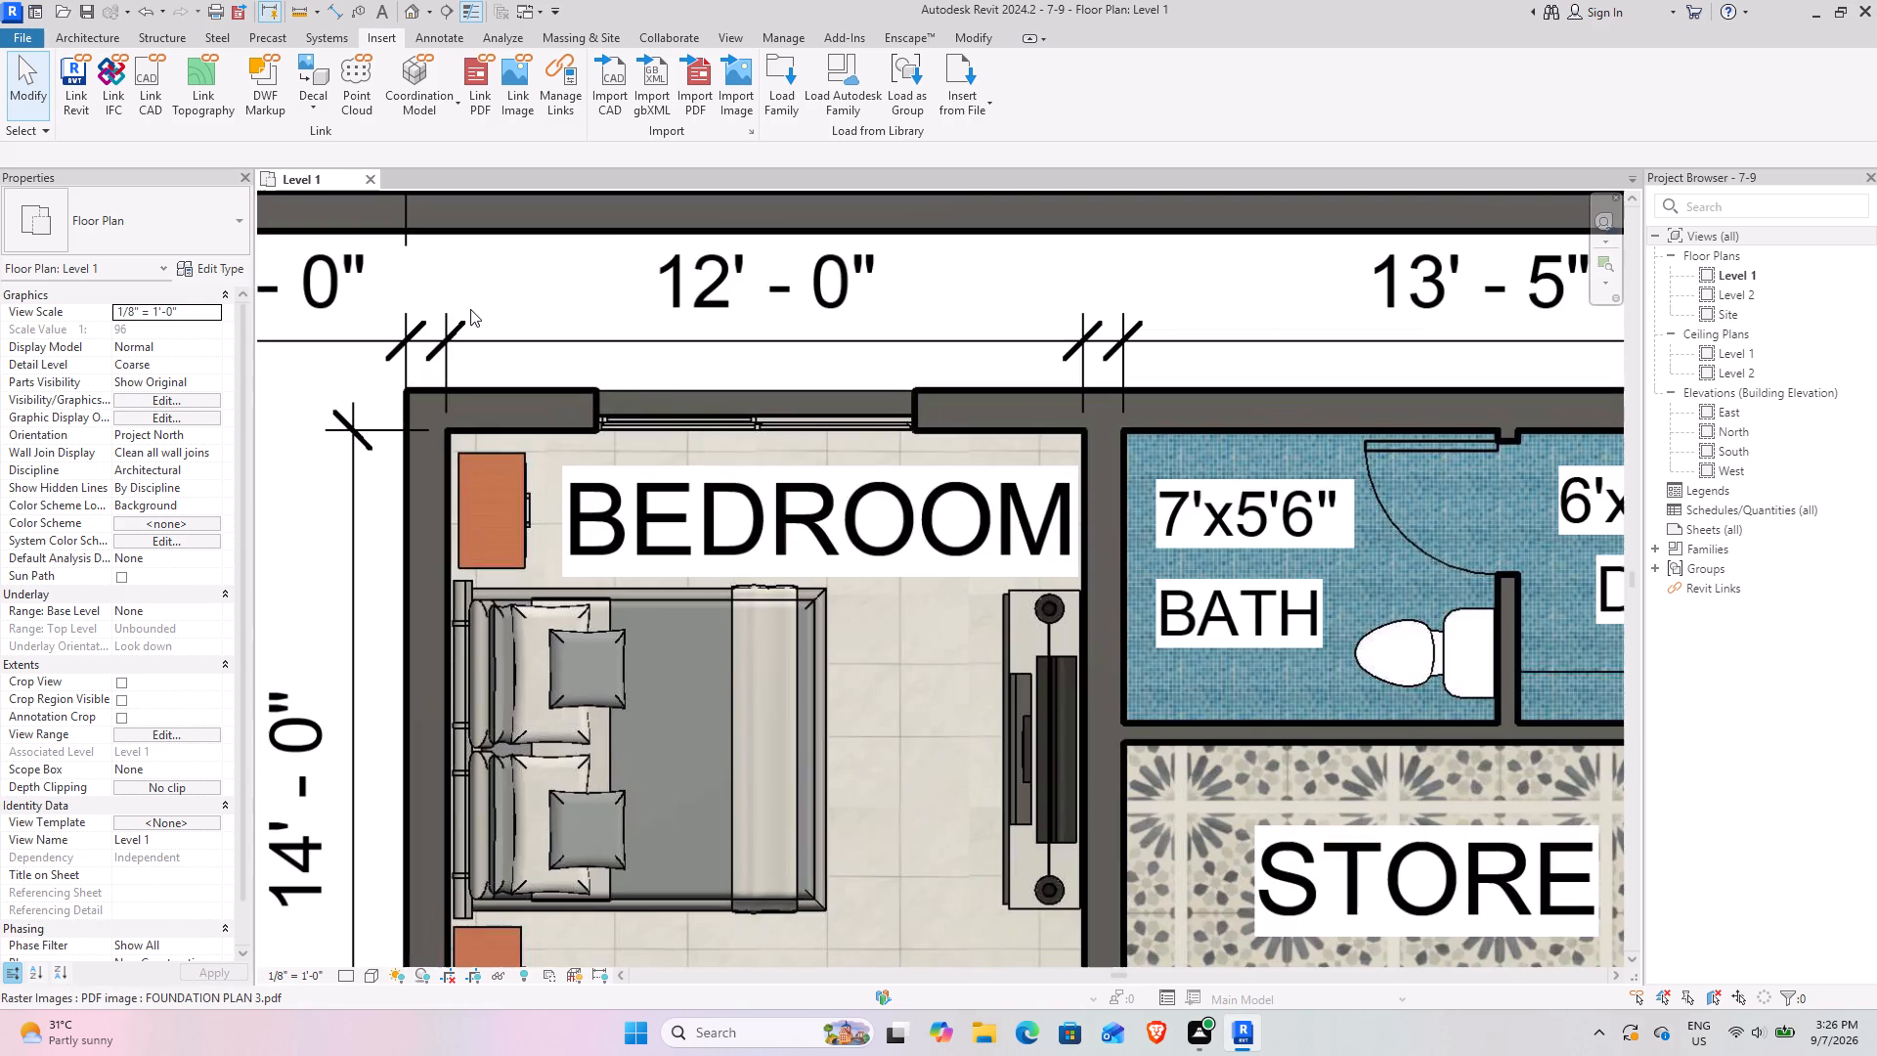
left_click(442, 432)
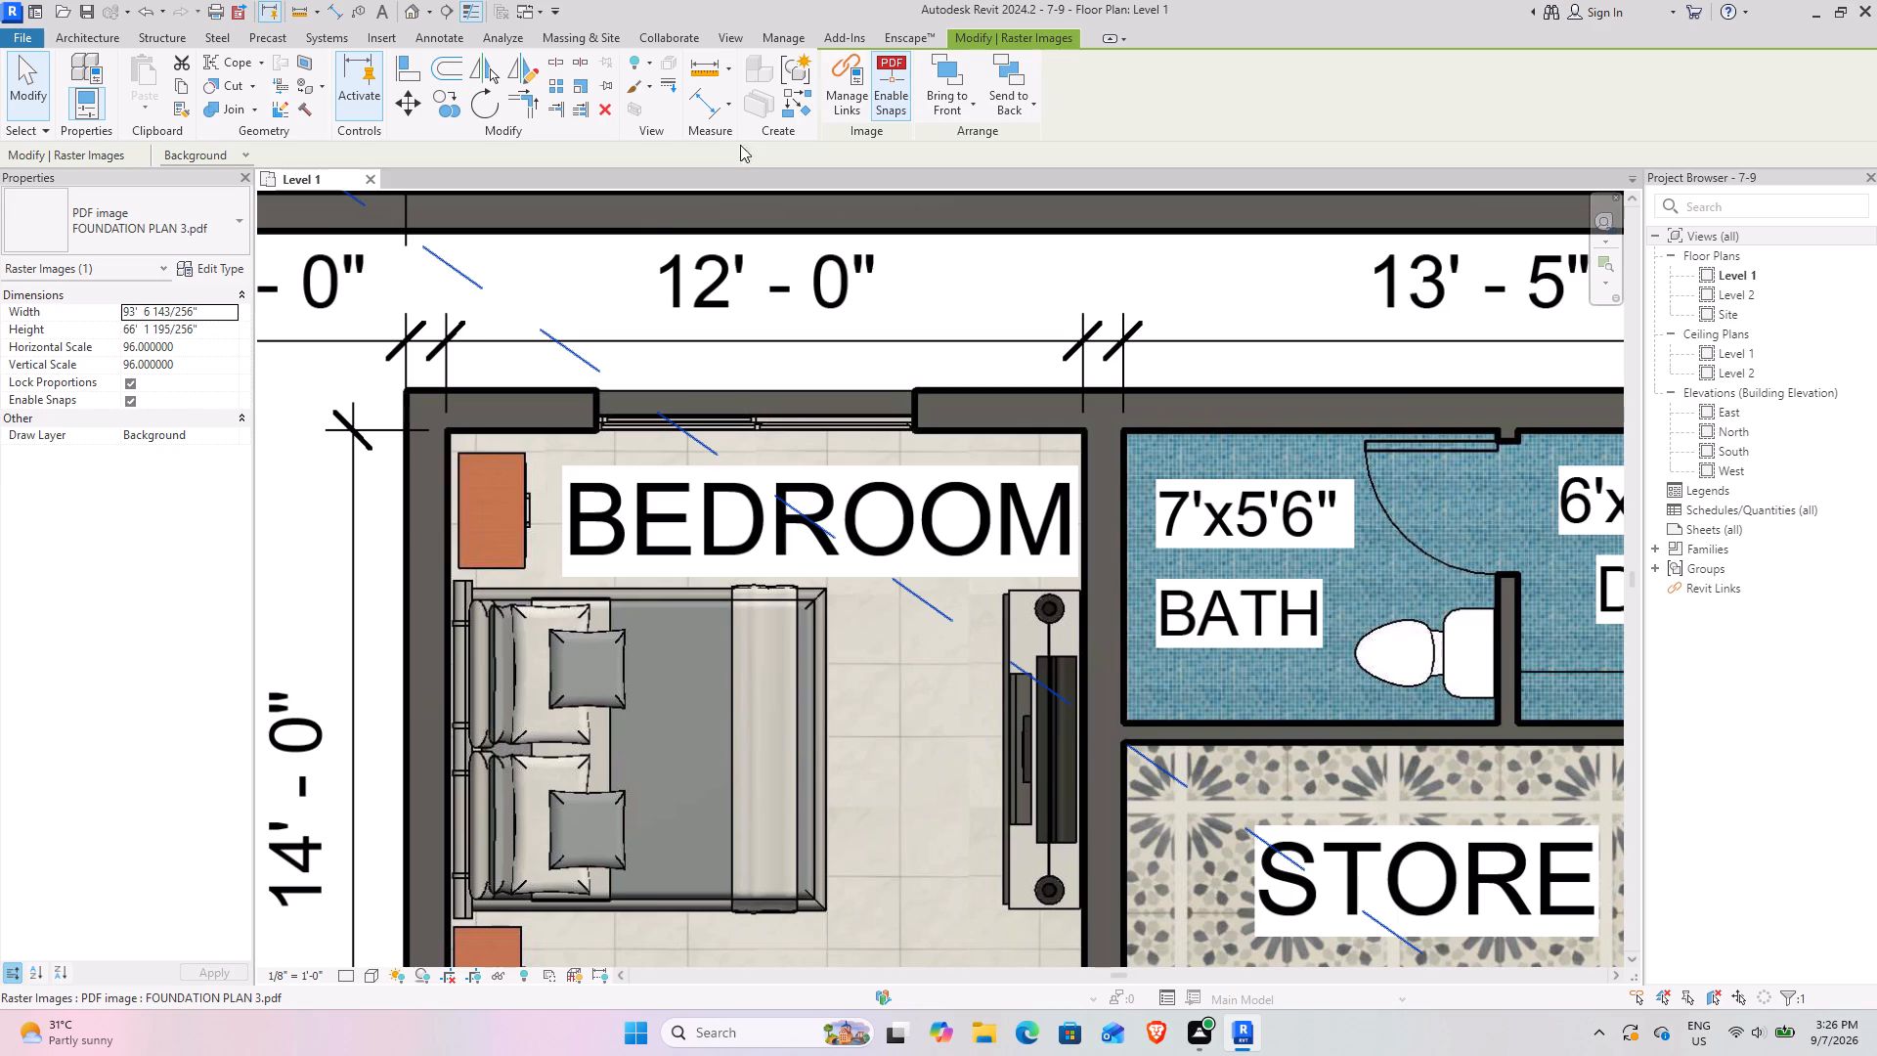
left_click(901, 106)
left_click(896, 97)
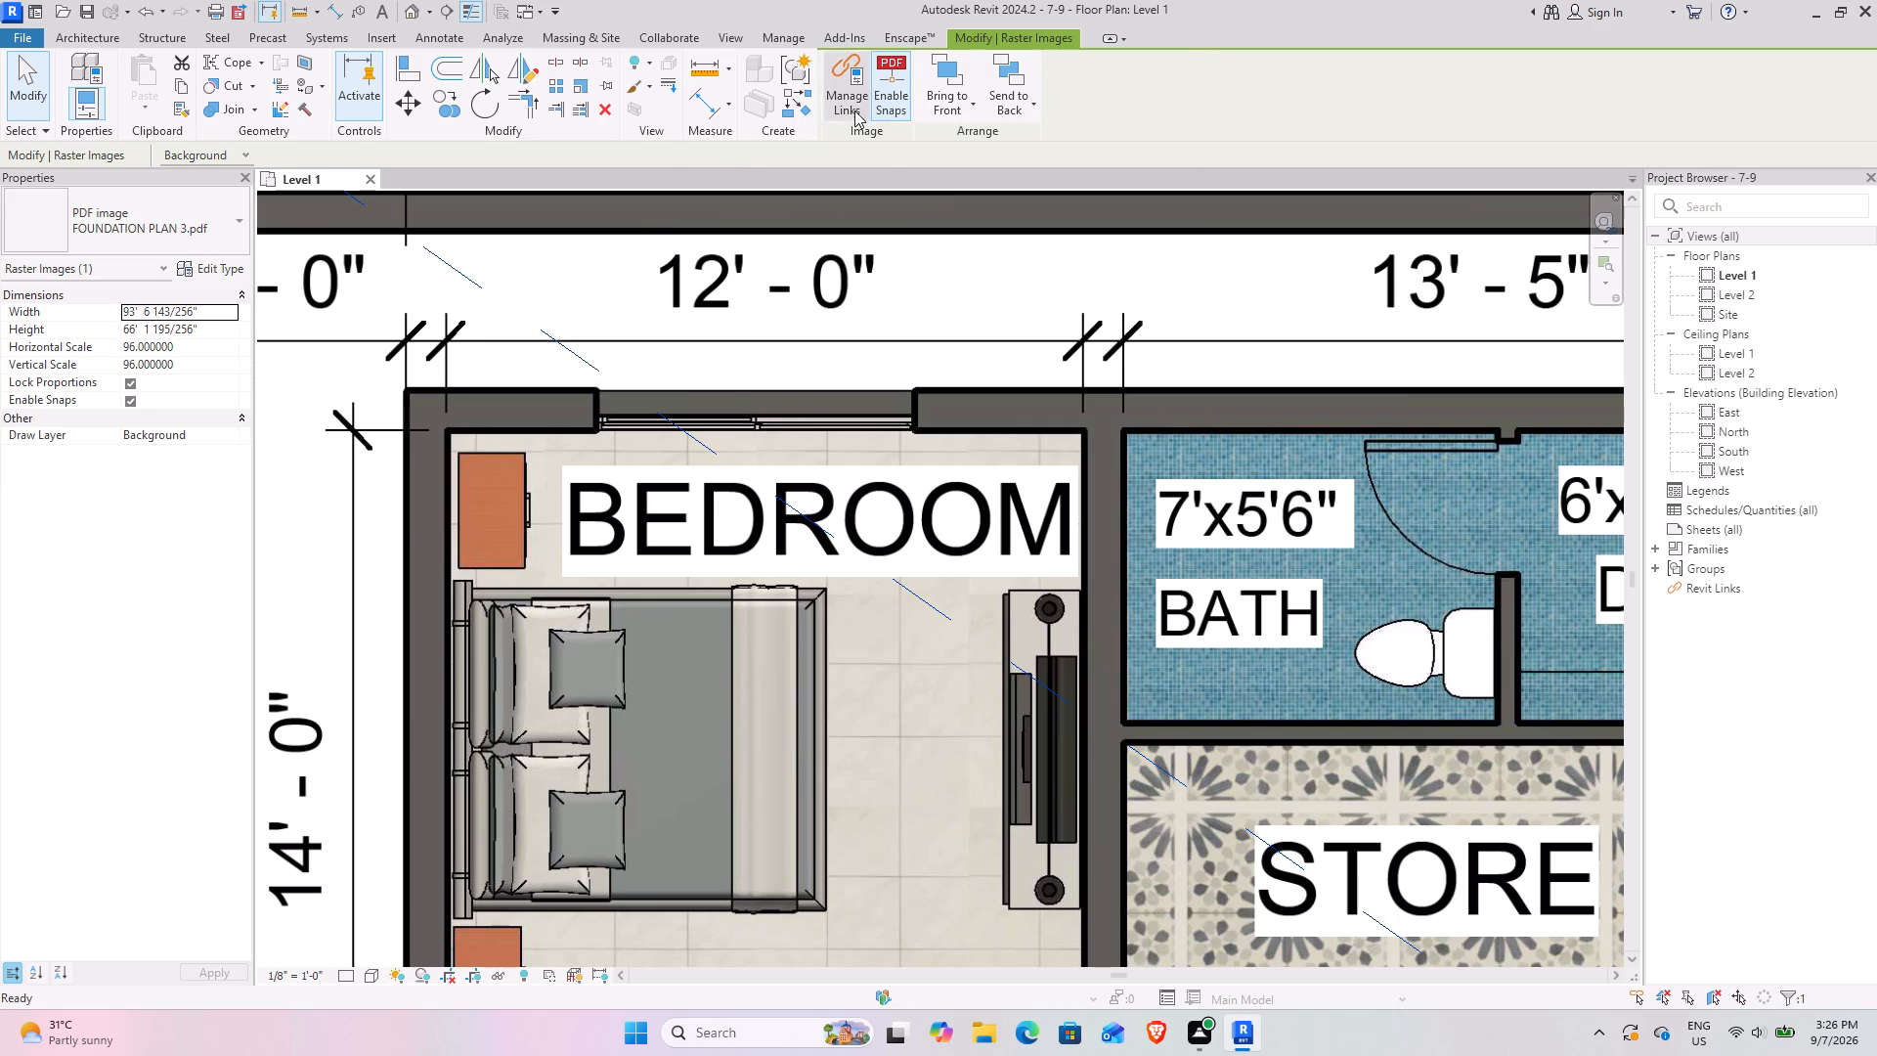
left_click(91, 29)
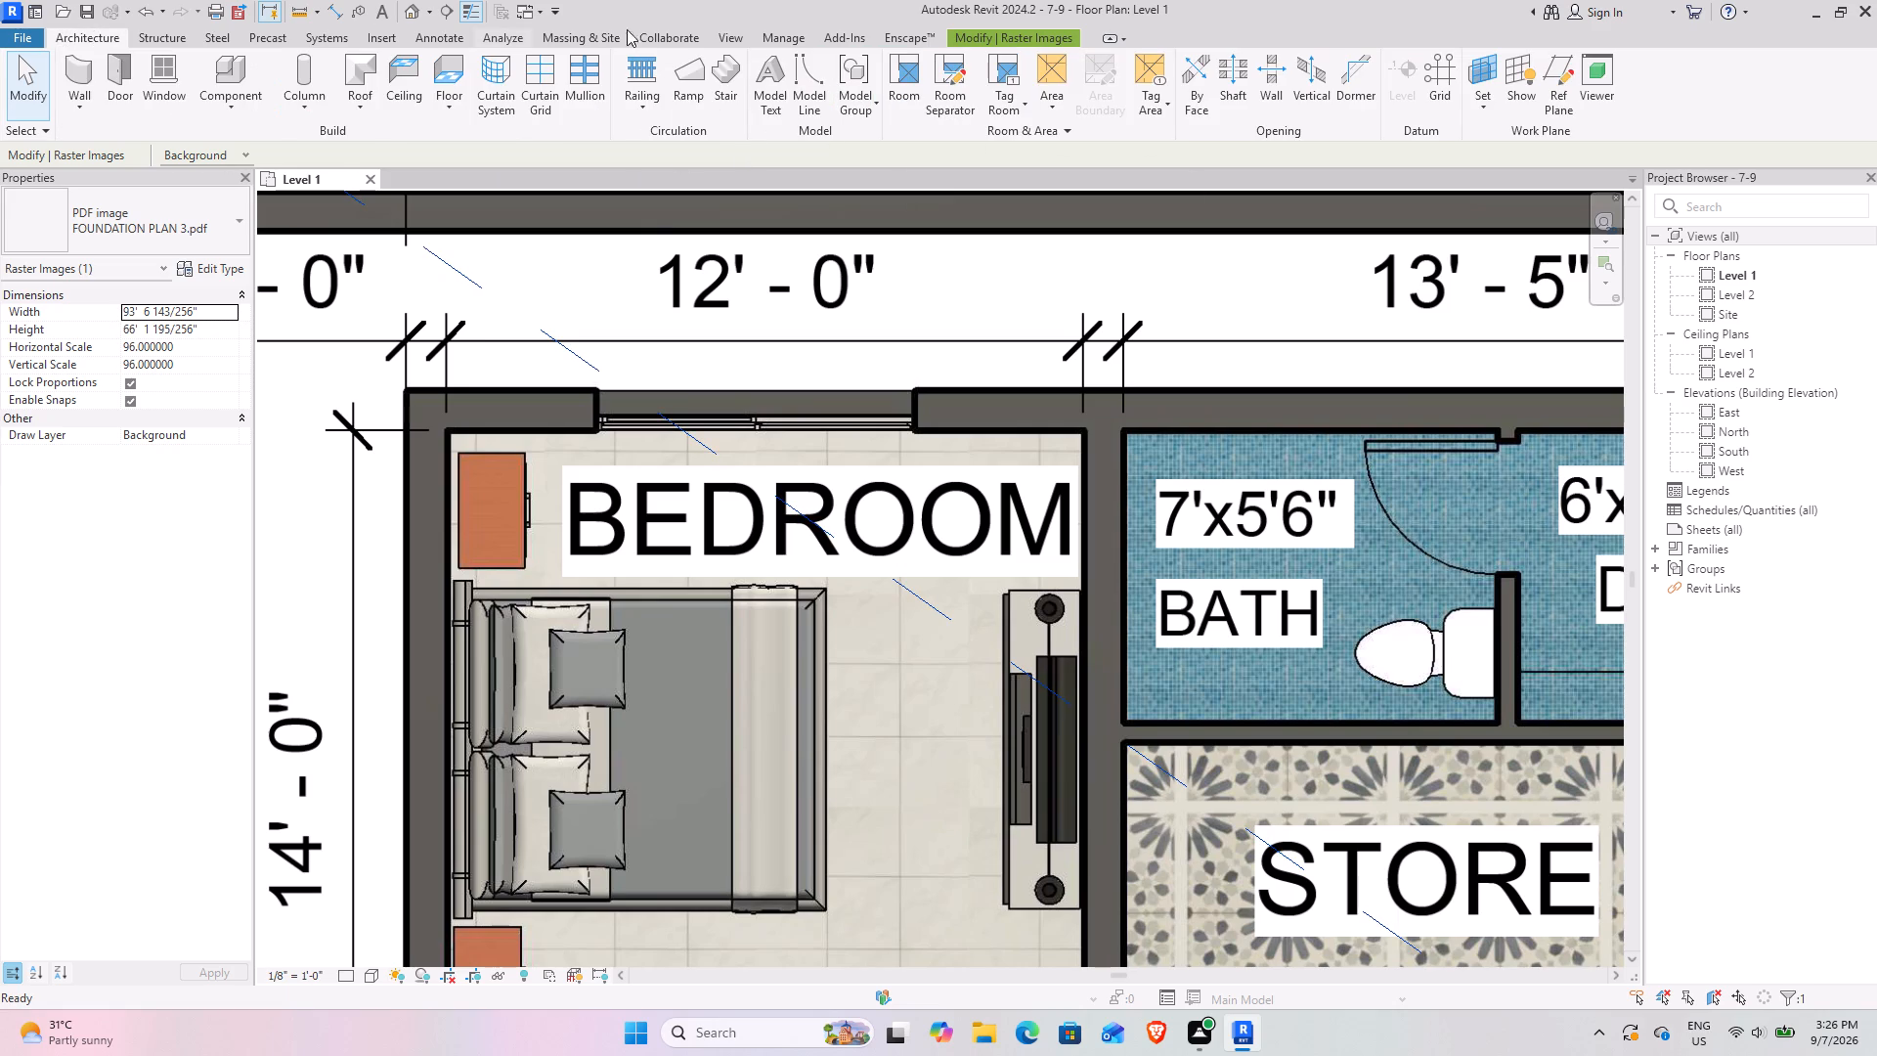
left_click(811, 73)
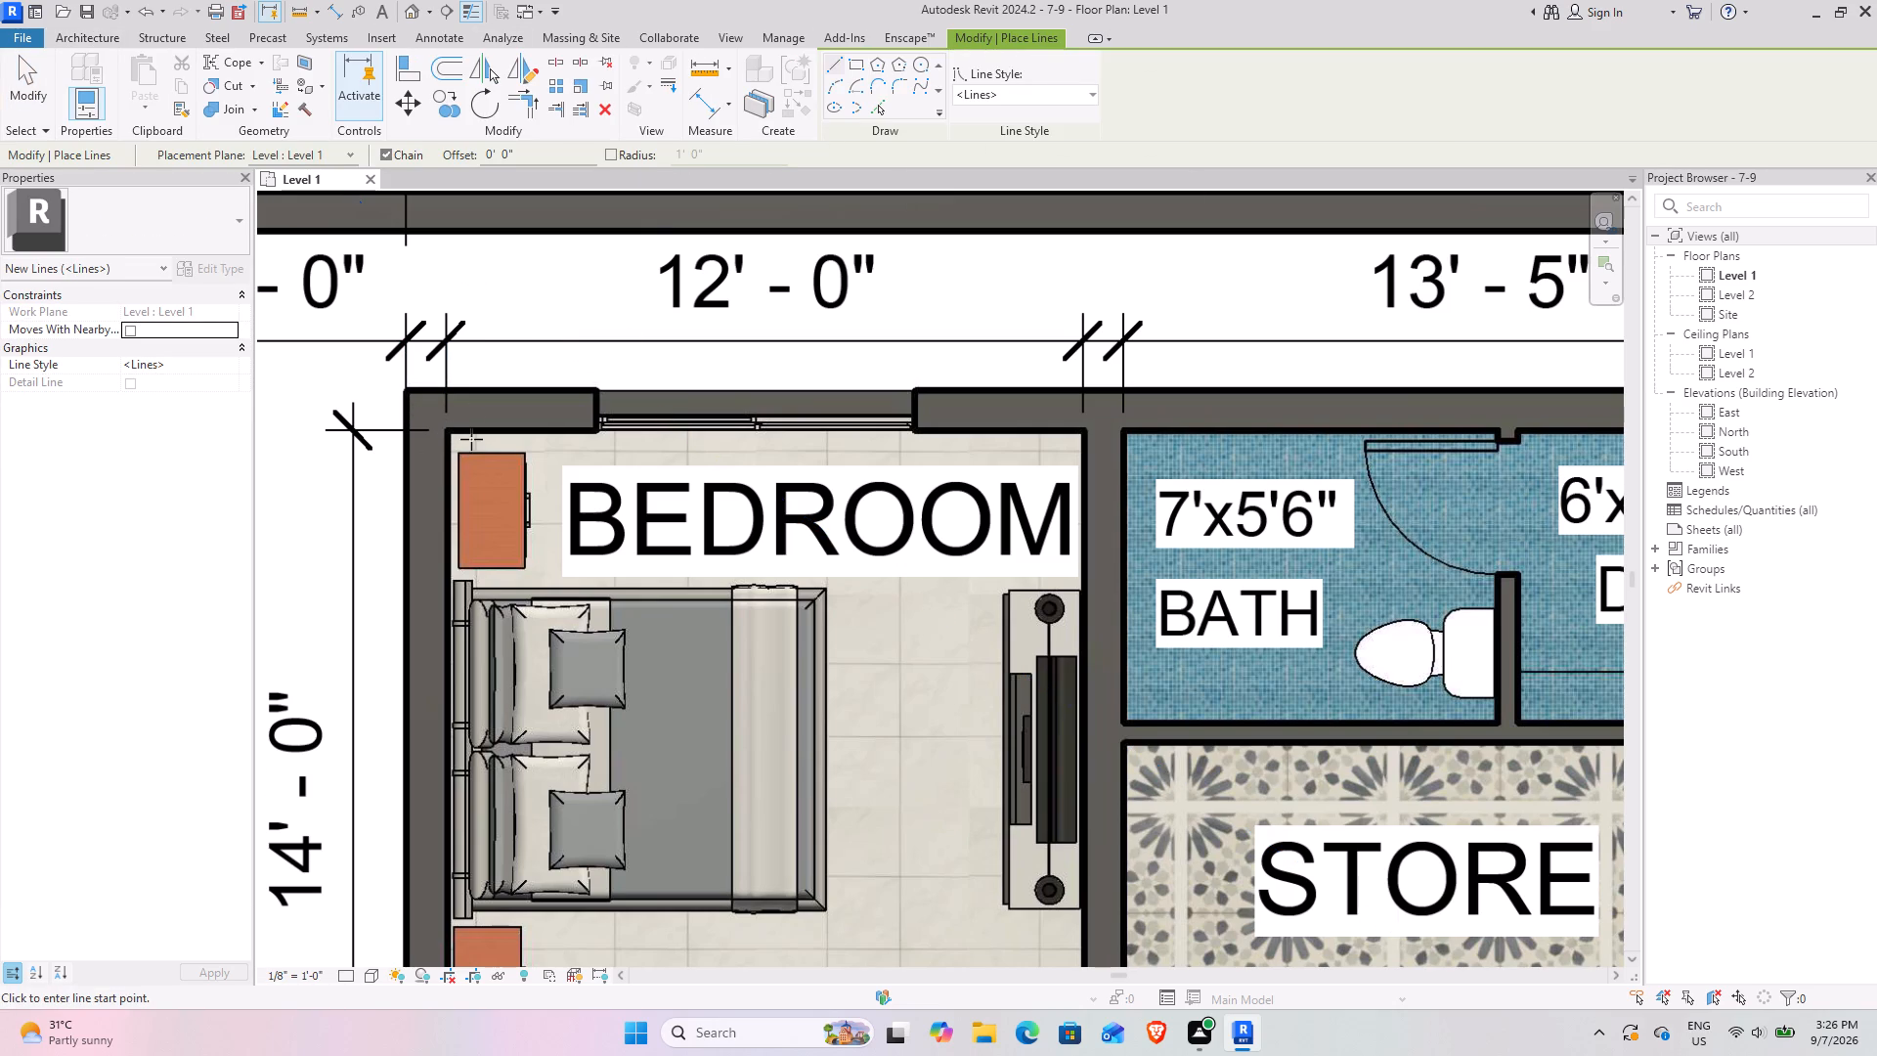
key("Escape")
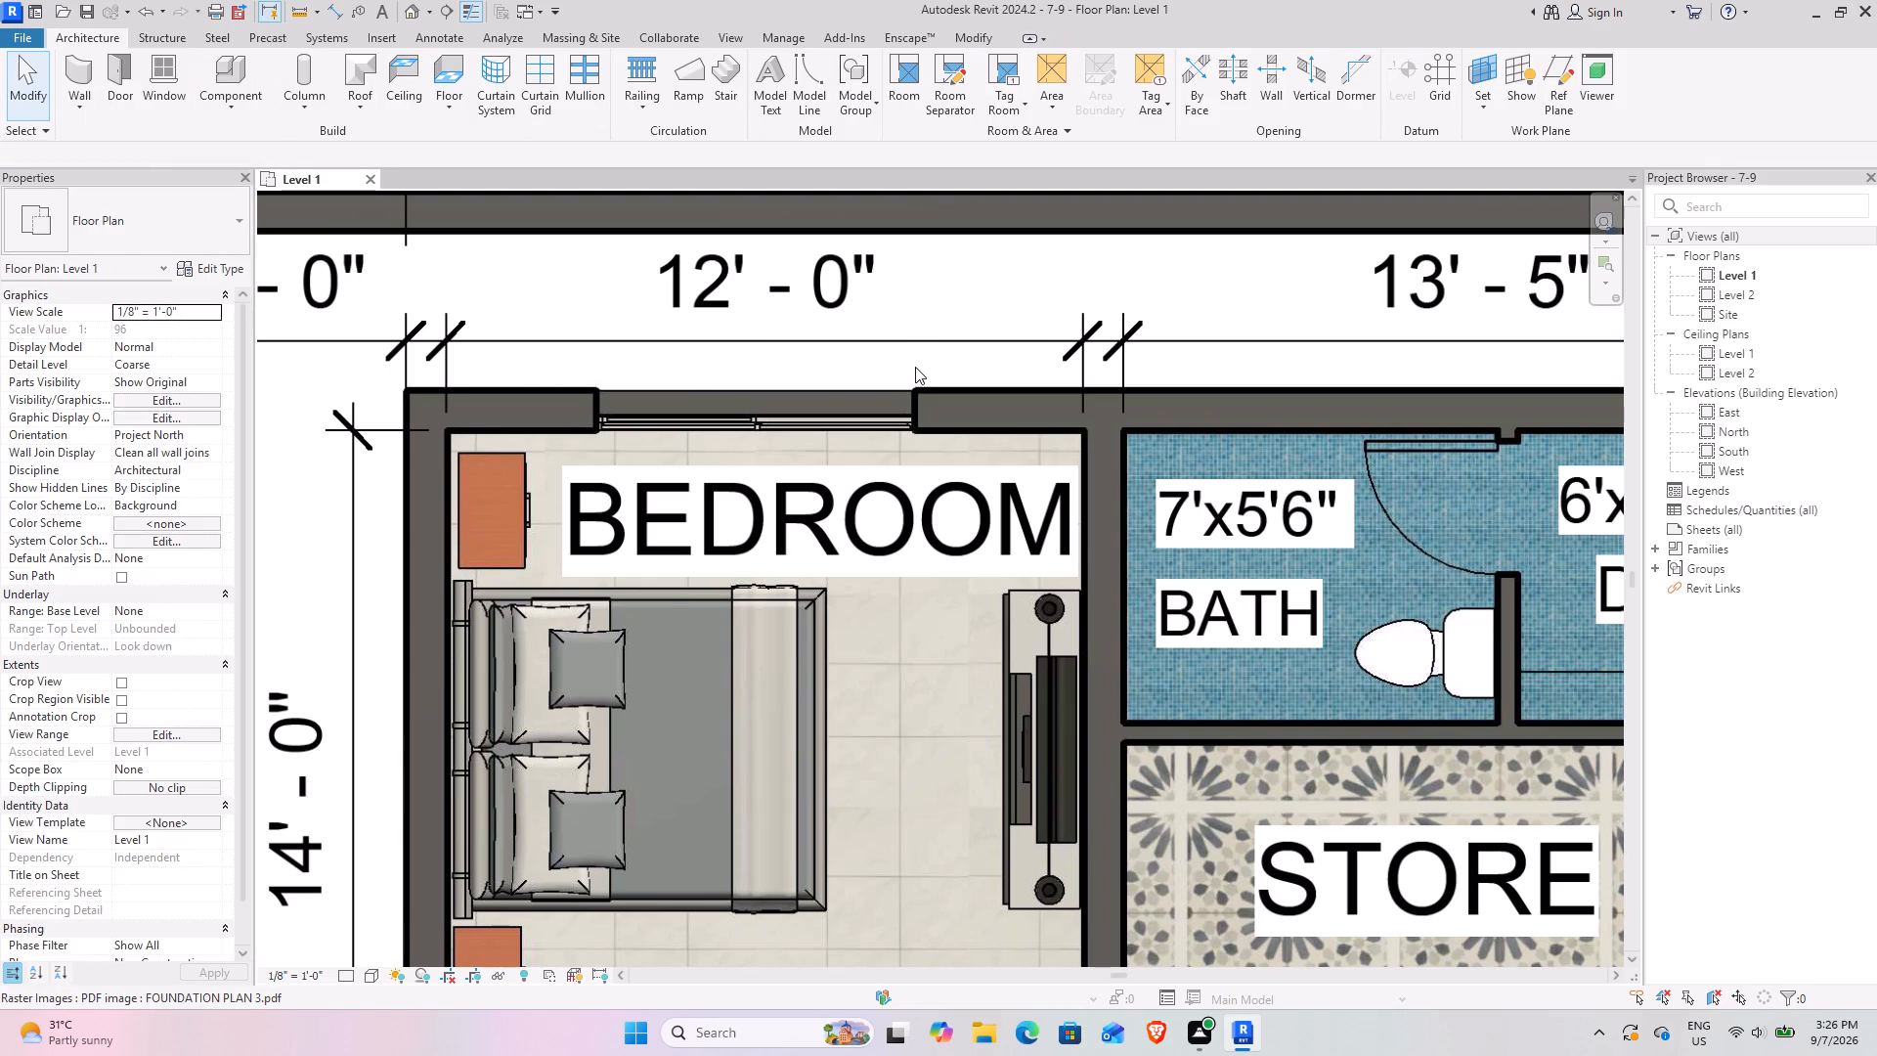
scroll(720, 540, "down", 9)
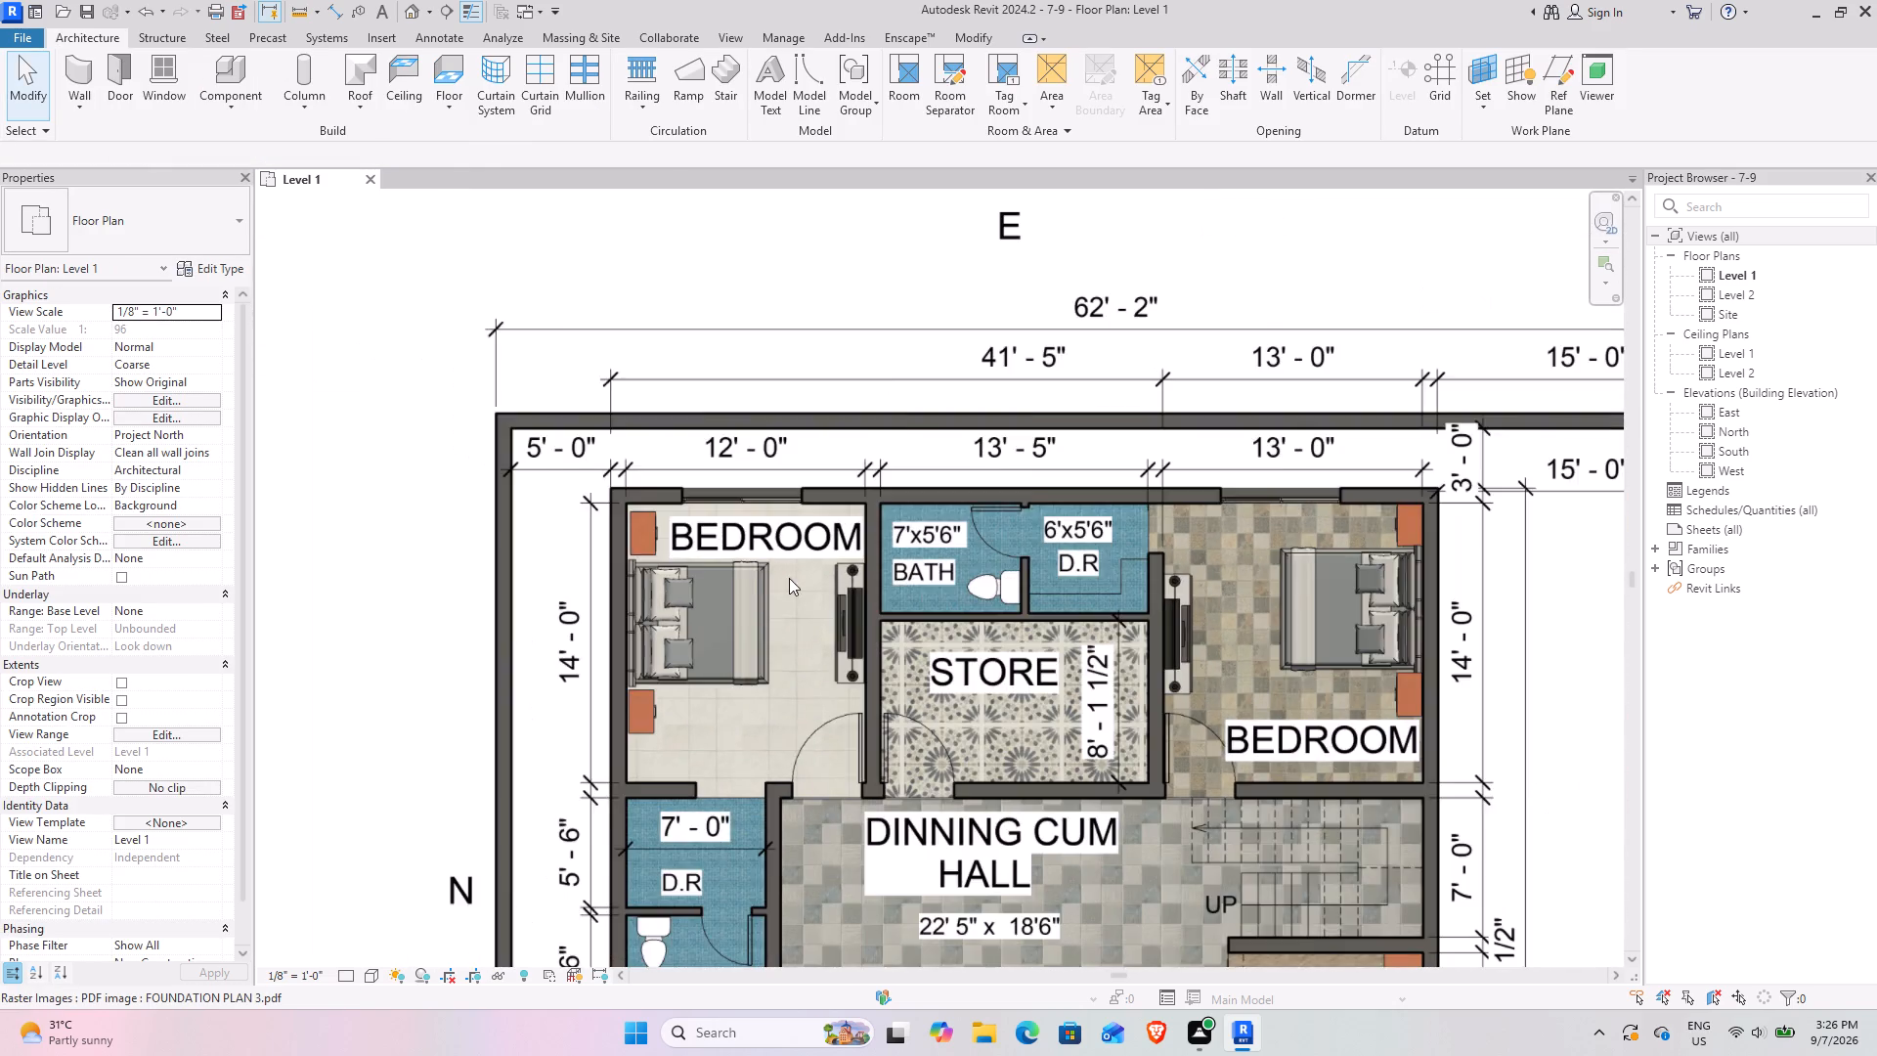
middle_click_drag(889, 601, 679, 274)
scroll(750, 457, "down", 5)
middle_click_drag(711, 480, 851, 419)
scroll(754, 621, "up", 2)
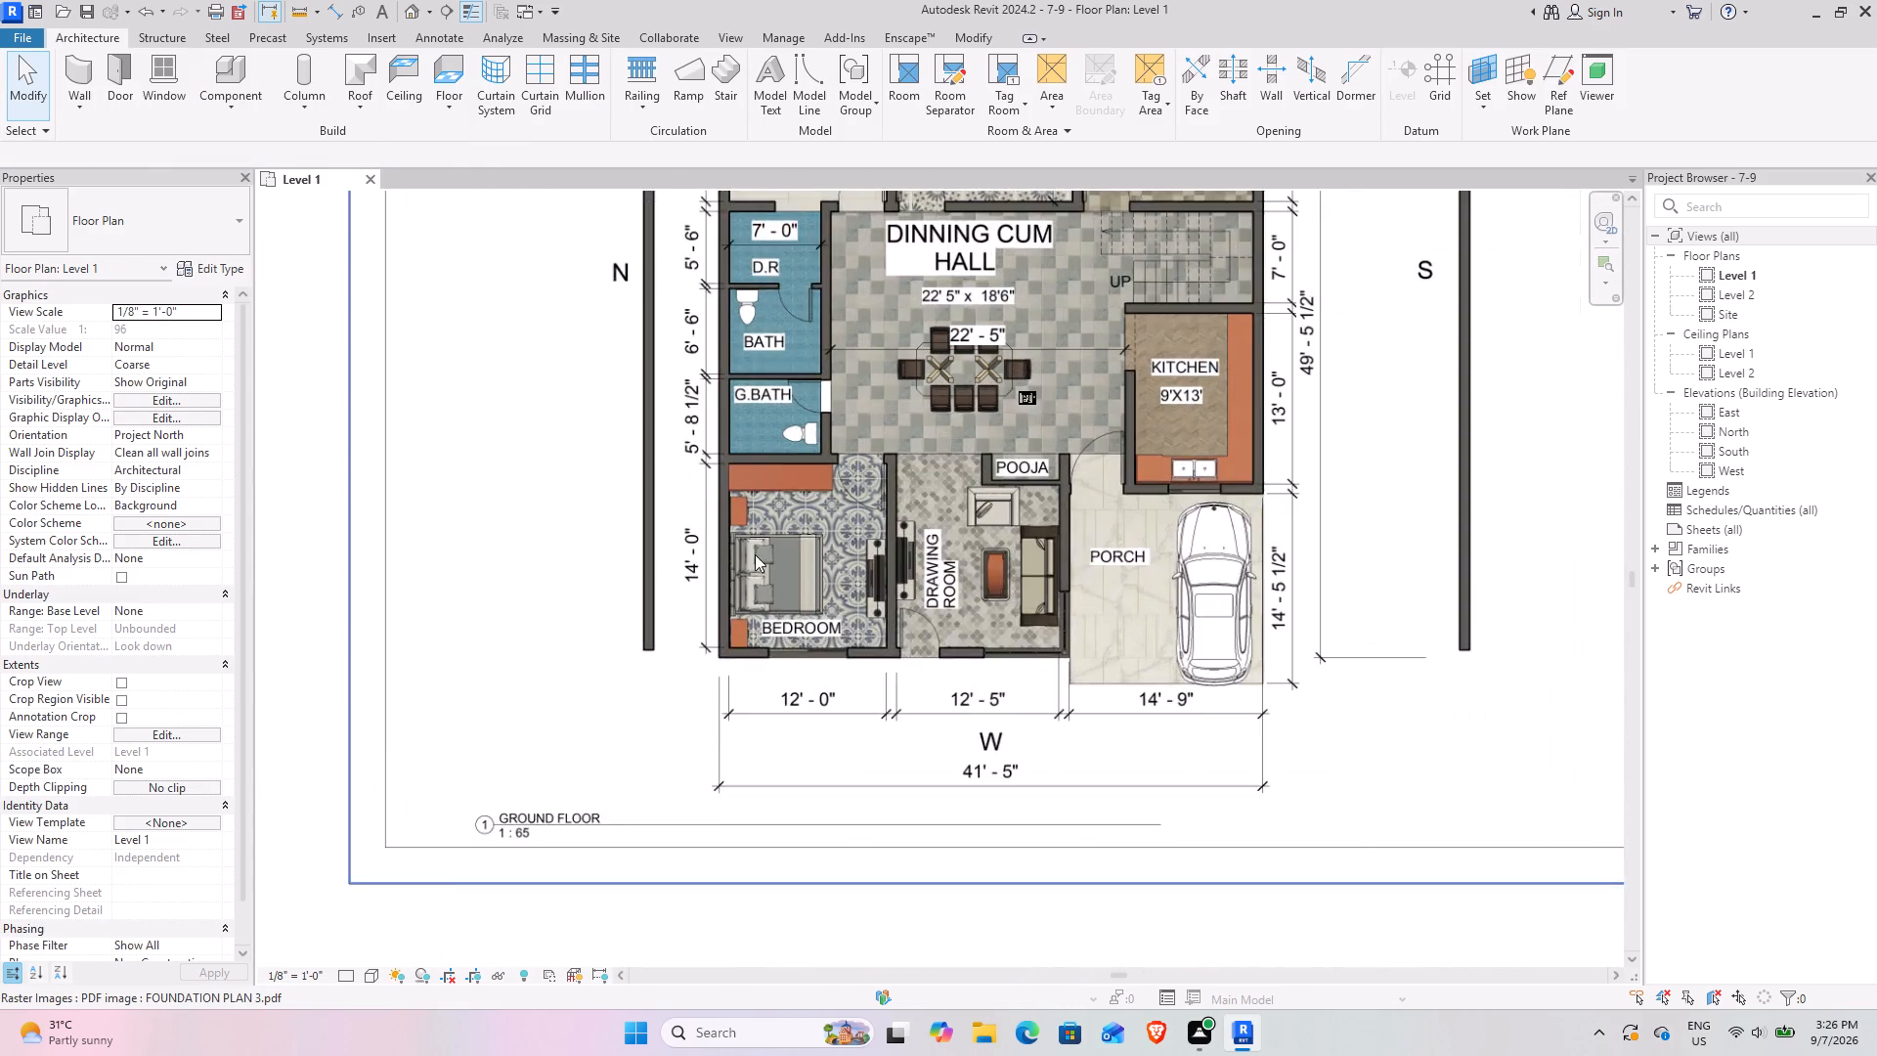
Examine the rooms and dimensions across the FOUNDATION PLAN 3 PDF, from the porch up to the upper bedrooms.
scroll(755, 554, "up", 6)
middle_click_drag(795, 346, 700, 727)
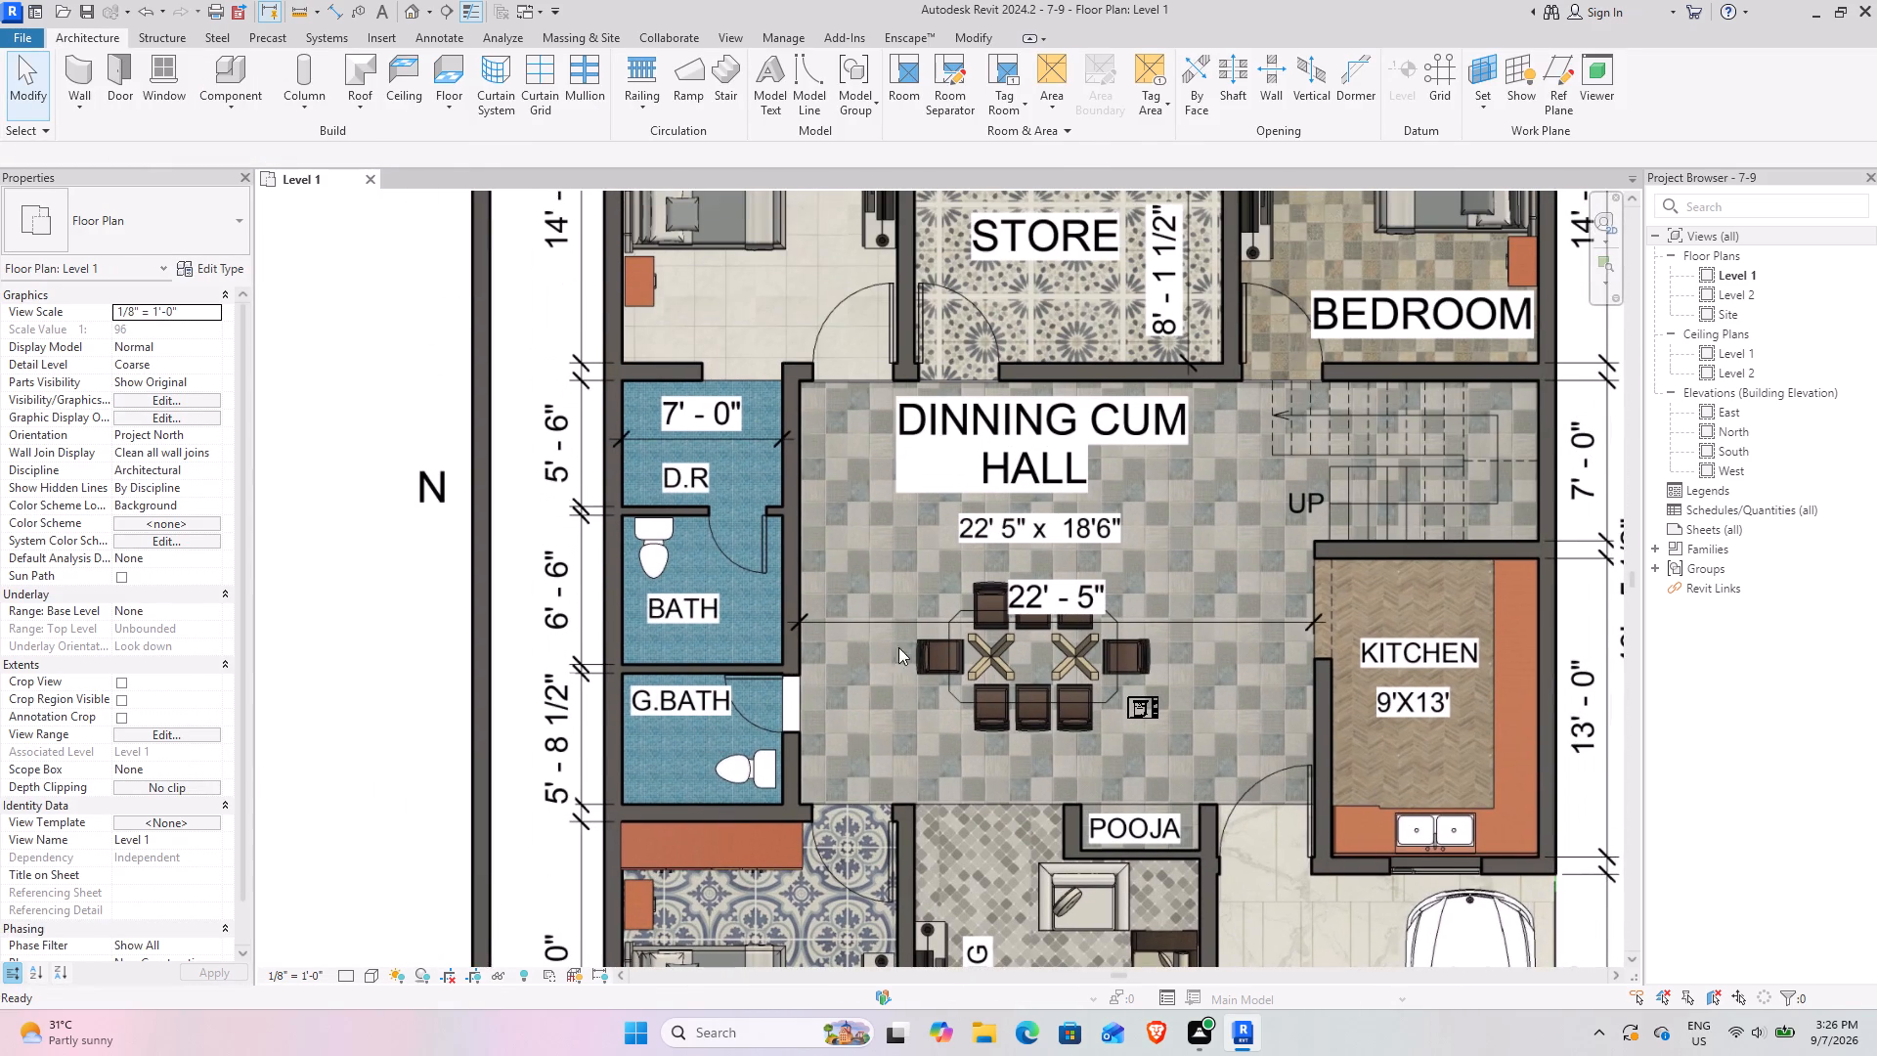
middle_click_drag(1008, 453, 926, 588)
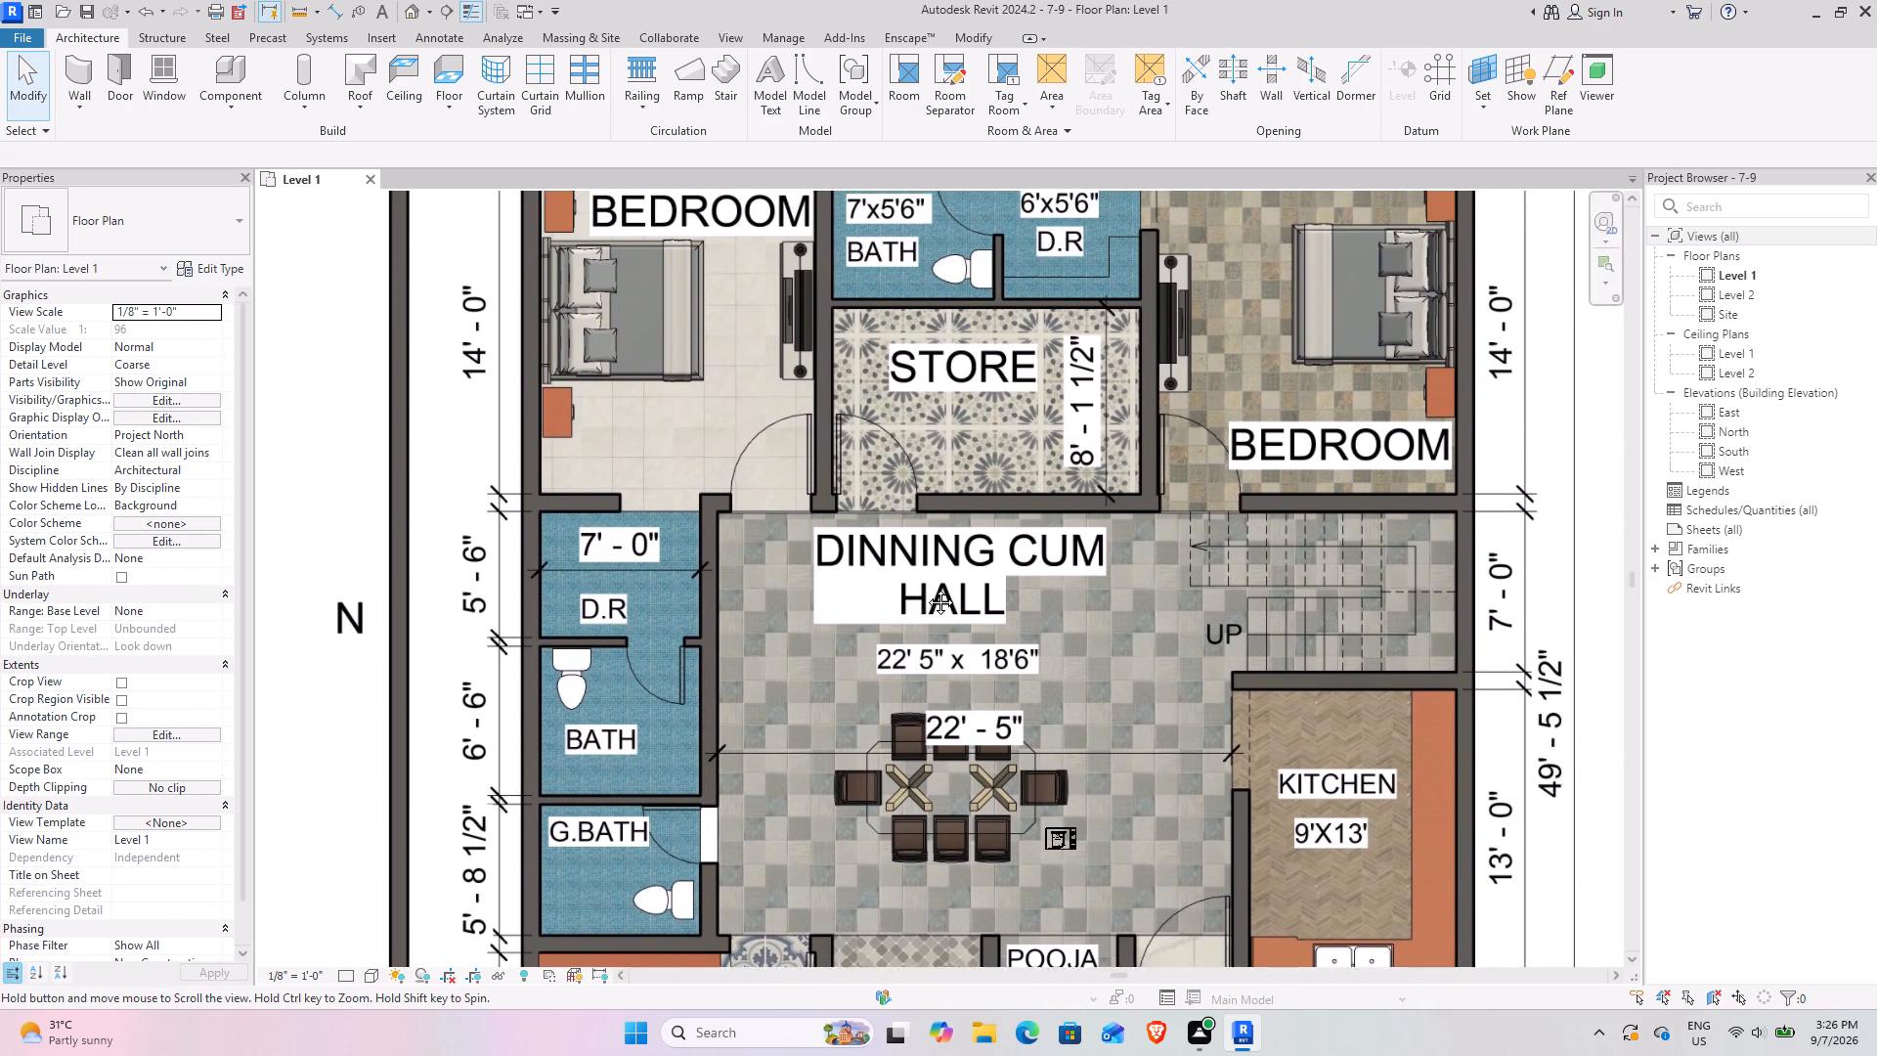
middle_click_drag(926, 588, 943, 687)
middle_click_drag(925, 684, 577, 612)
scroll(855, 583, "down", 3)
middle_click_drag(674, 722, 715, 485)
middle_click_drag(716, 484, 812, 723)
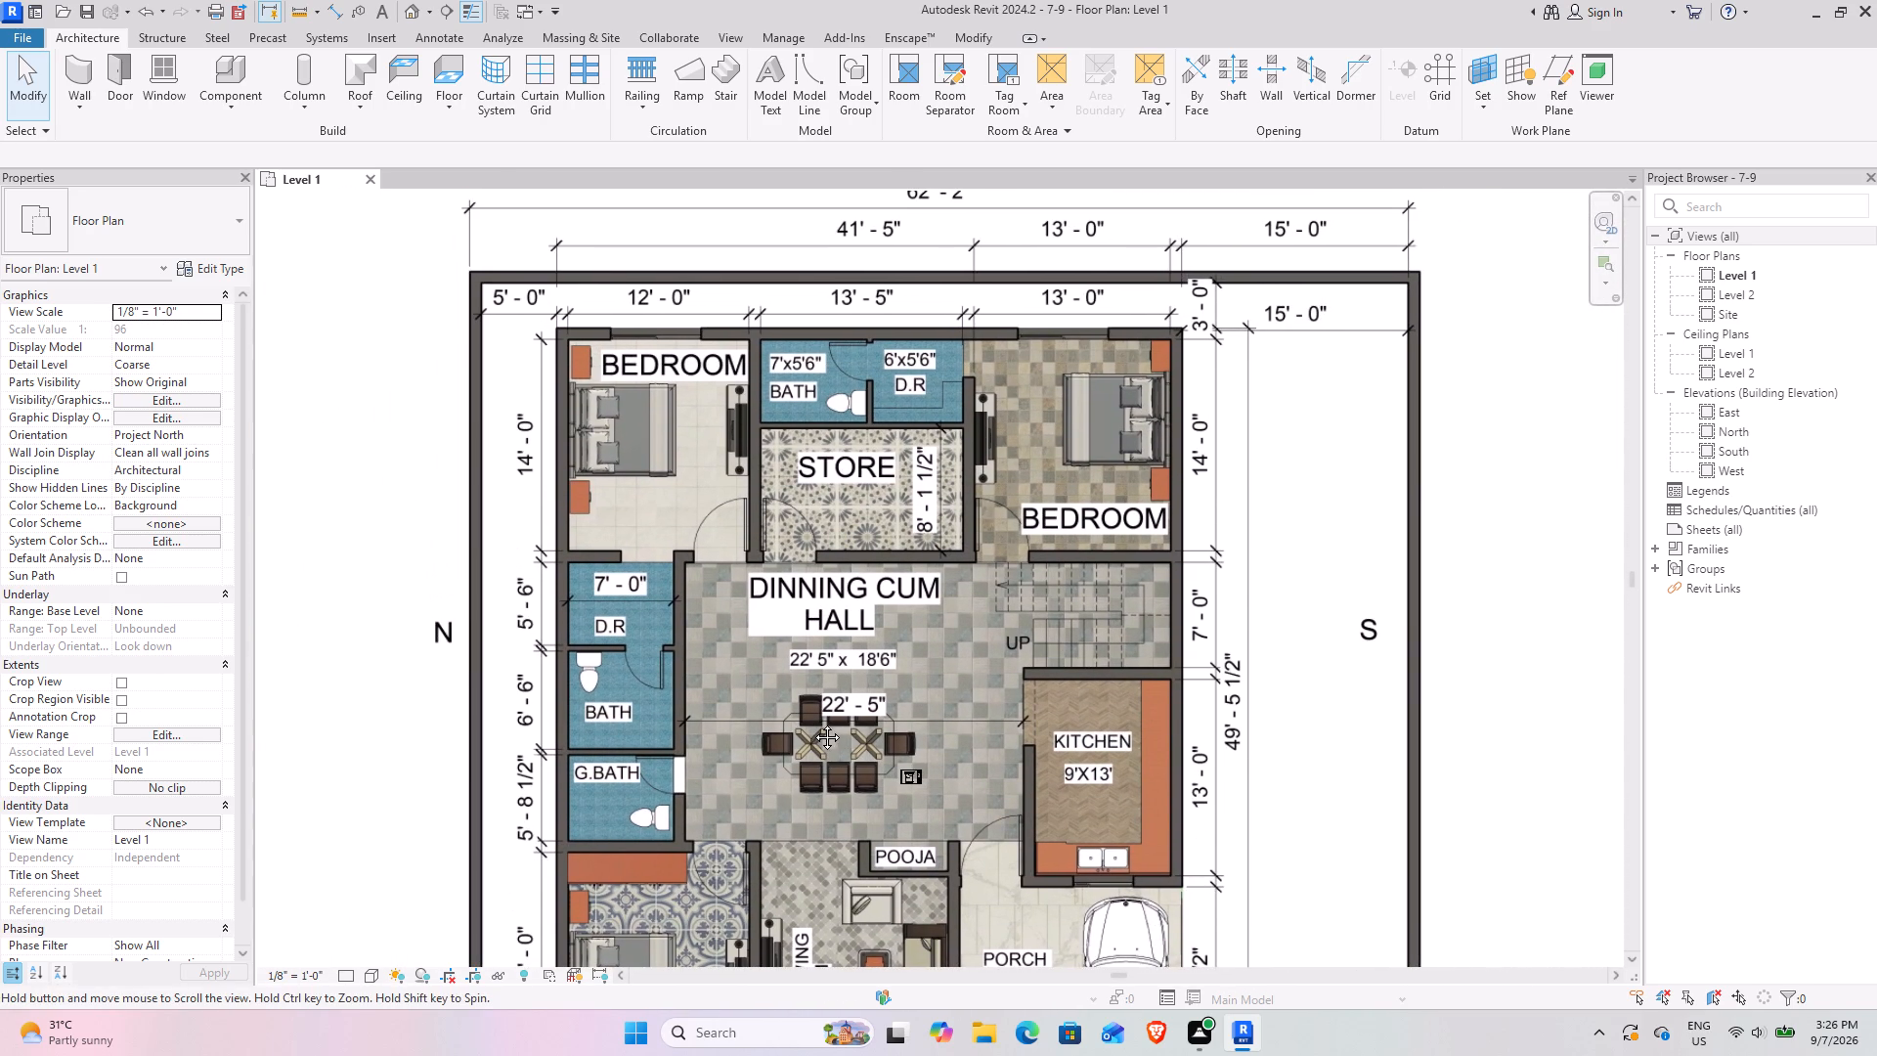
middle_click_drag(812, 723, 778, 448)
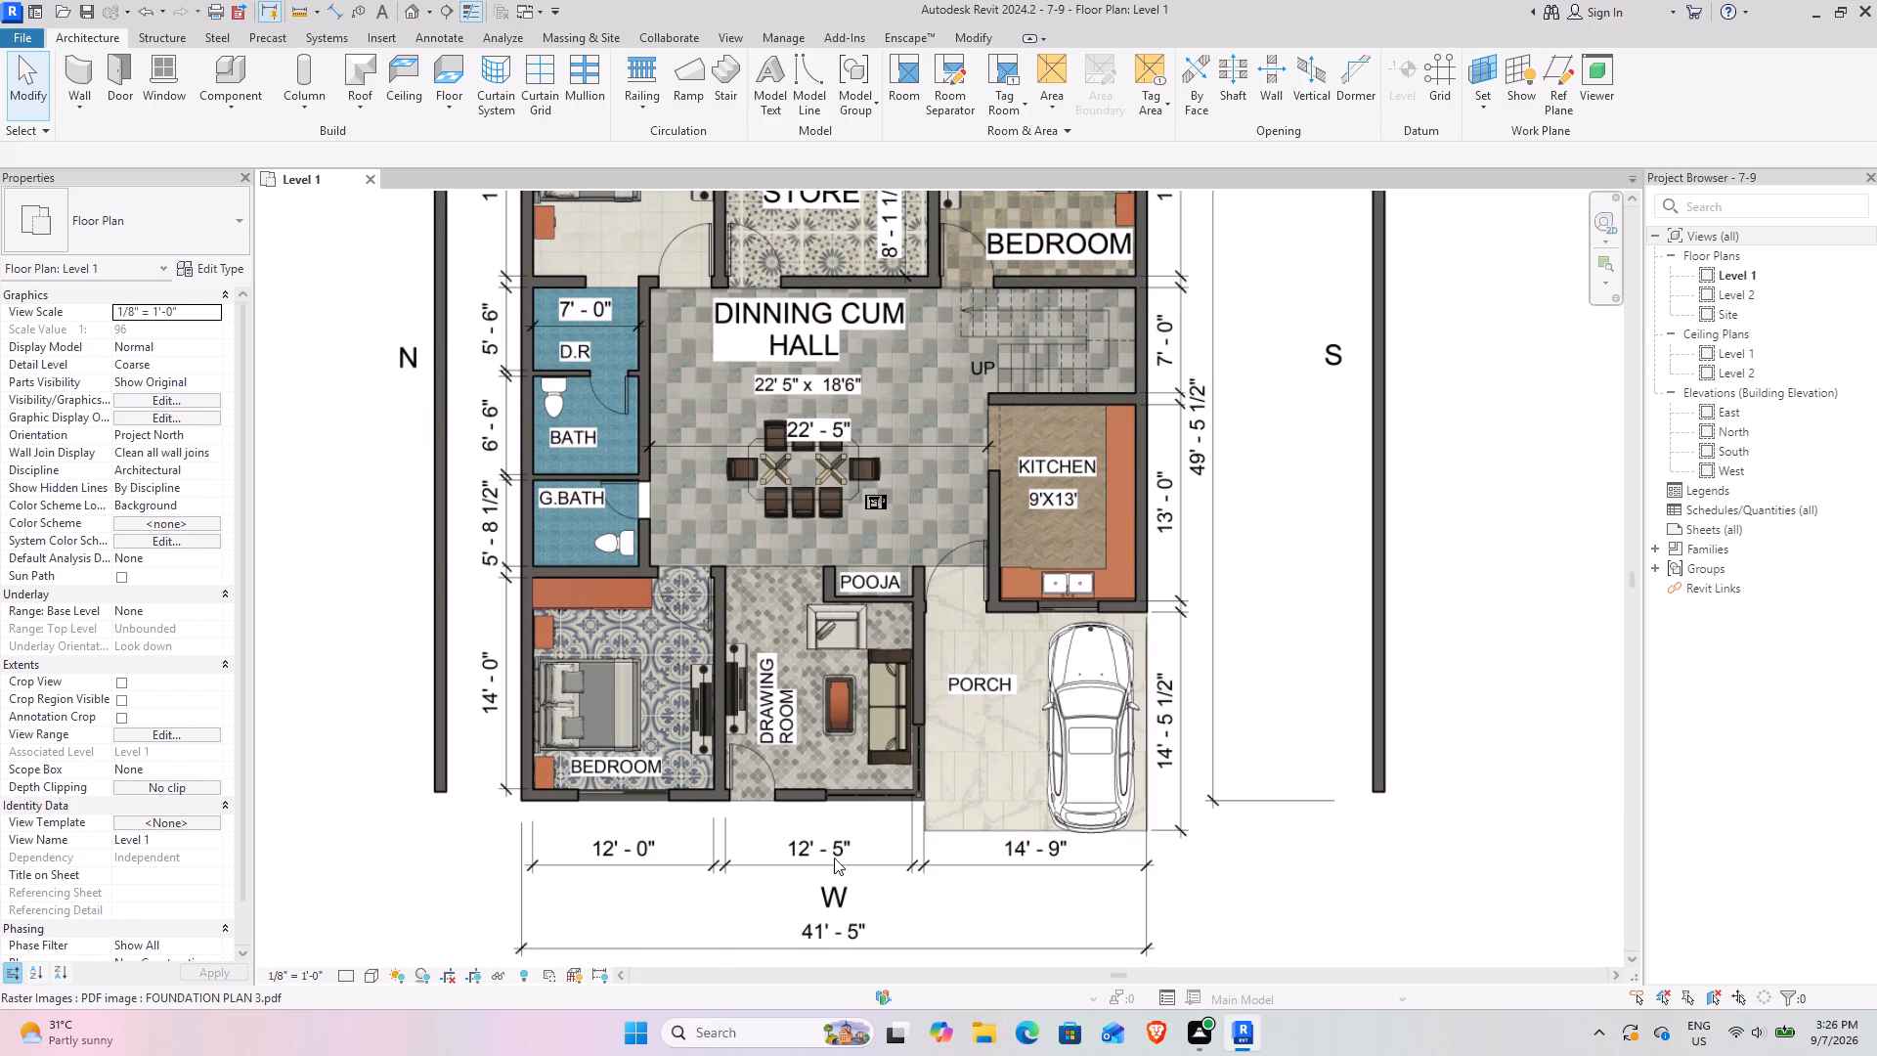
middle_click_drag(838, 583, 838, 703)
middle_click_drag(859, 594, 790, 749)
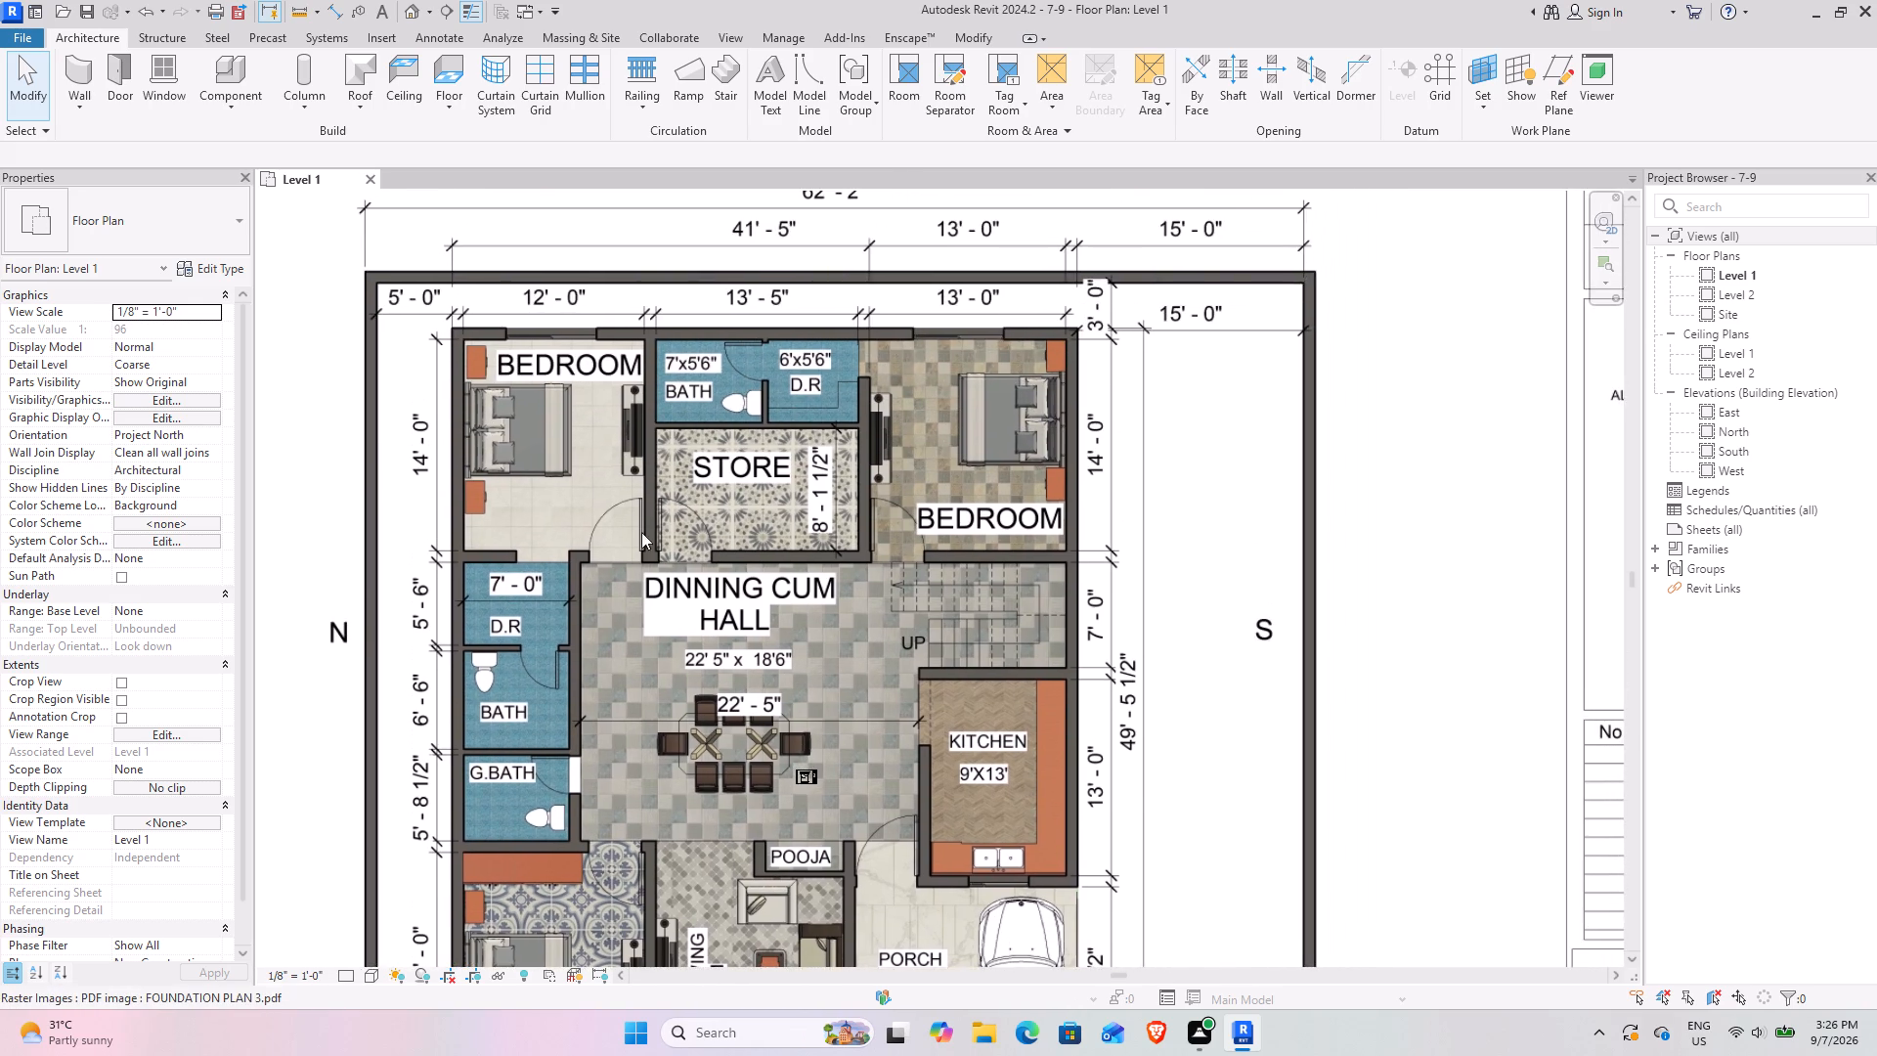
scroll(568, 445, "up", 4)
middle_click_drag(757, 412, 635, 522)
middle_click_drag(514, 501, 659, 500)
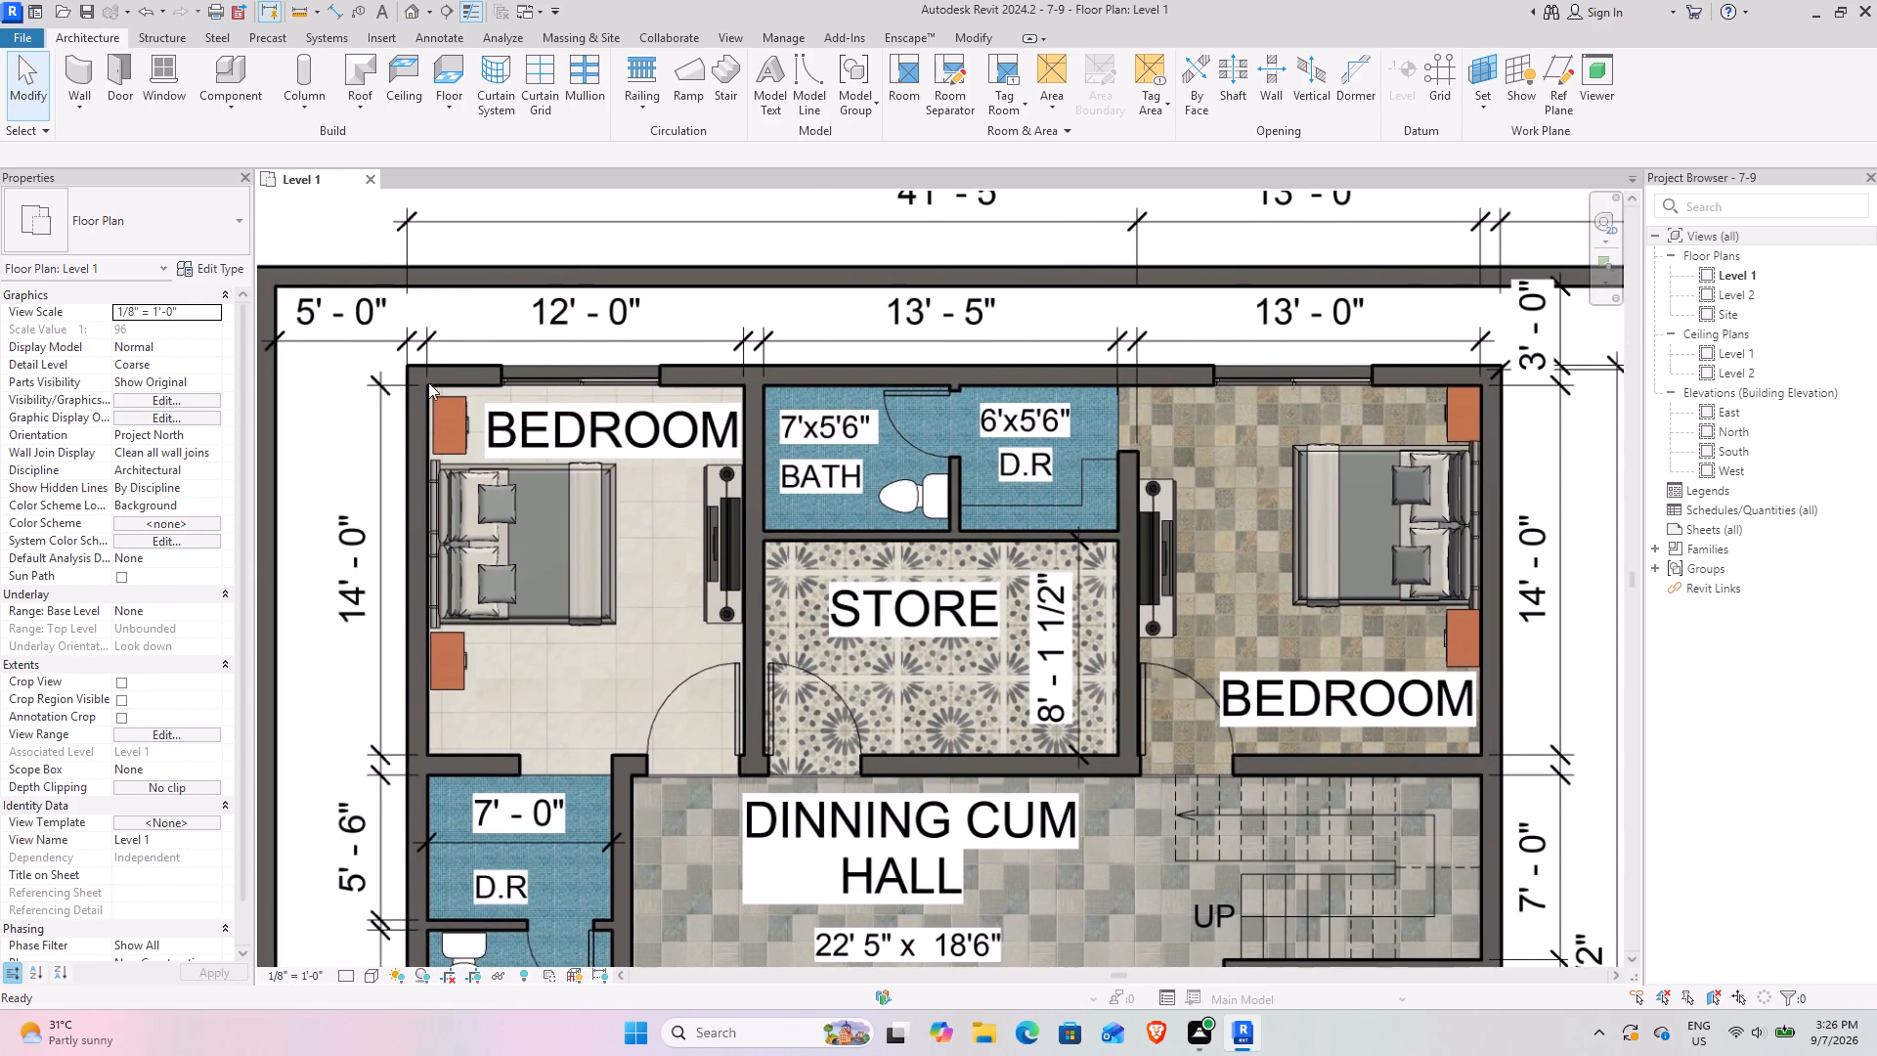
Draw a horizontal 12' model line just above the window wall of the plan's upper-left bedroom.
scroll(560, 328, "up", 3)
middle_click_drag(471, 393, 681, 333)
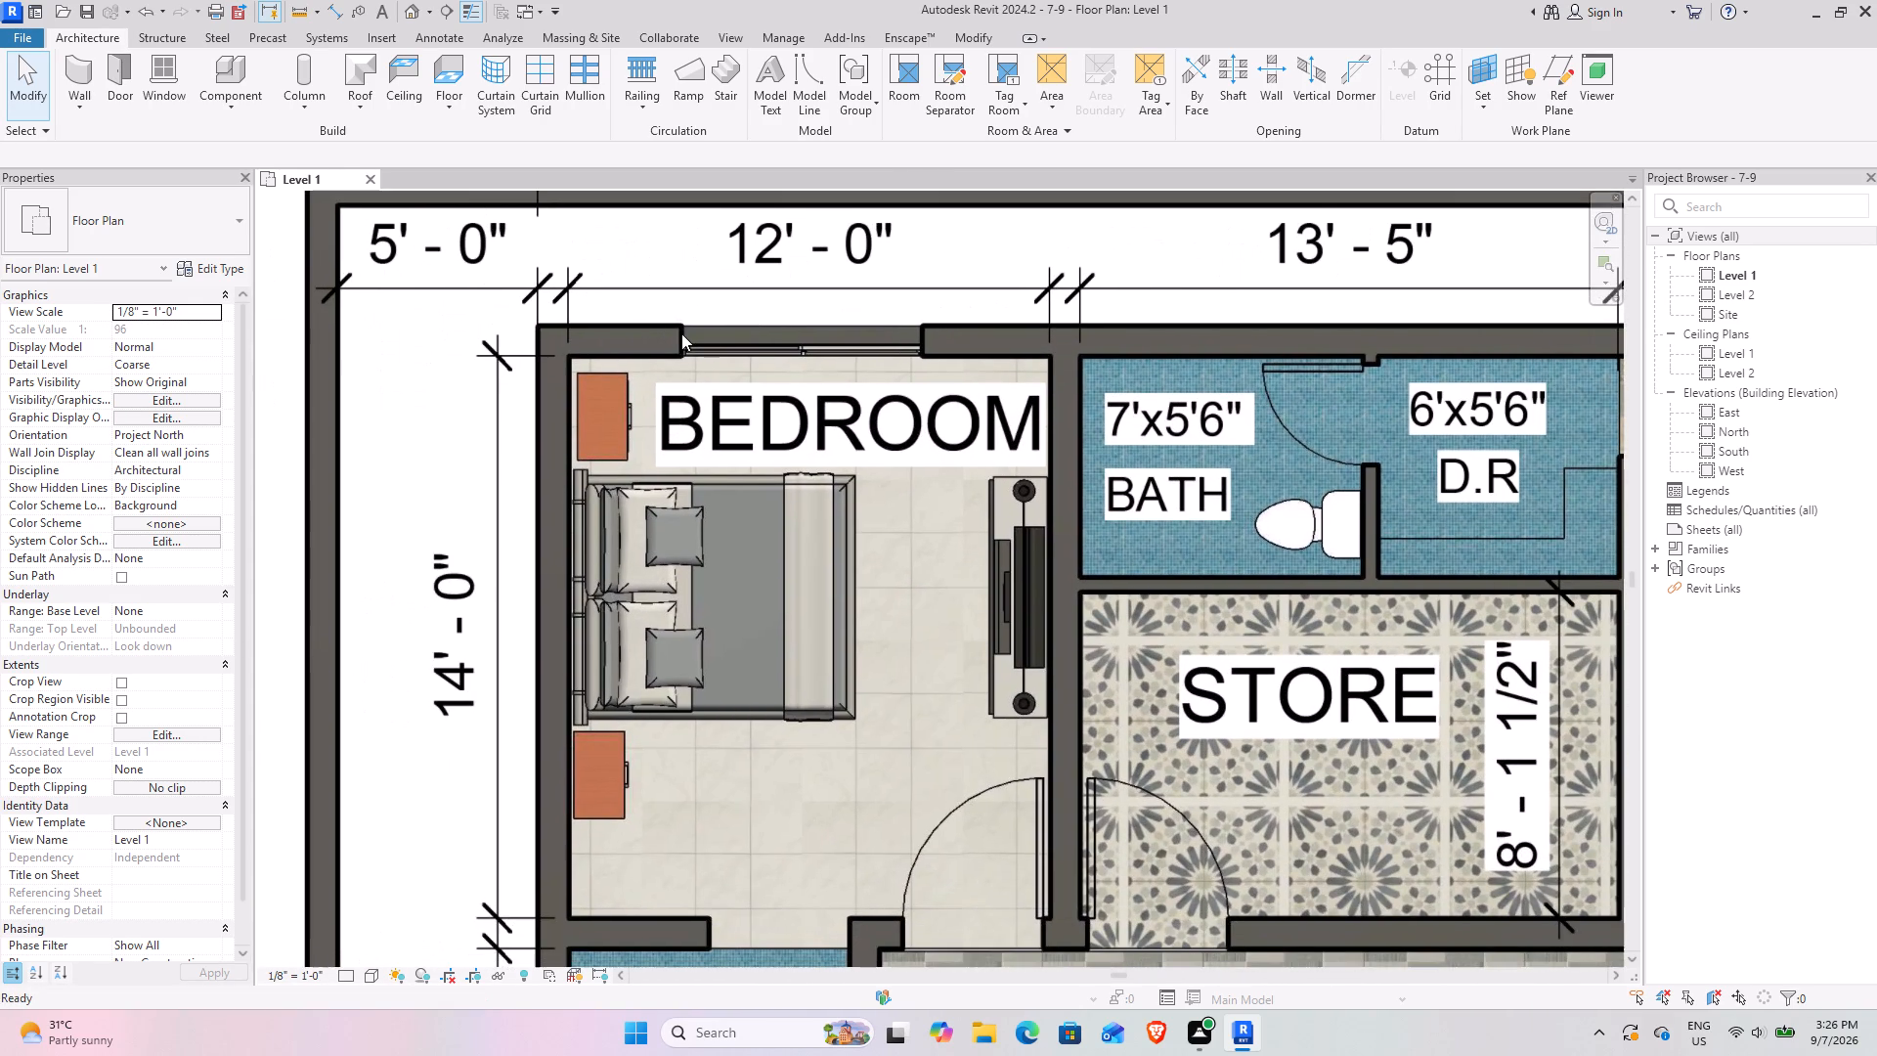
scroll(530, 259, "up", 3)
middle_click_drag(678, 313, 630, 386)
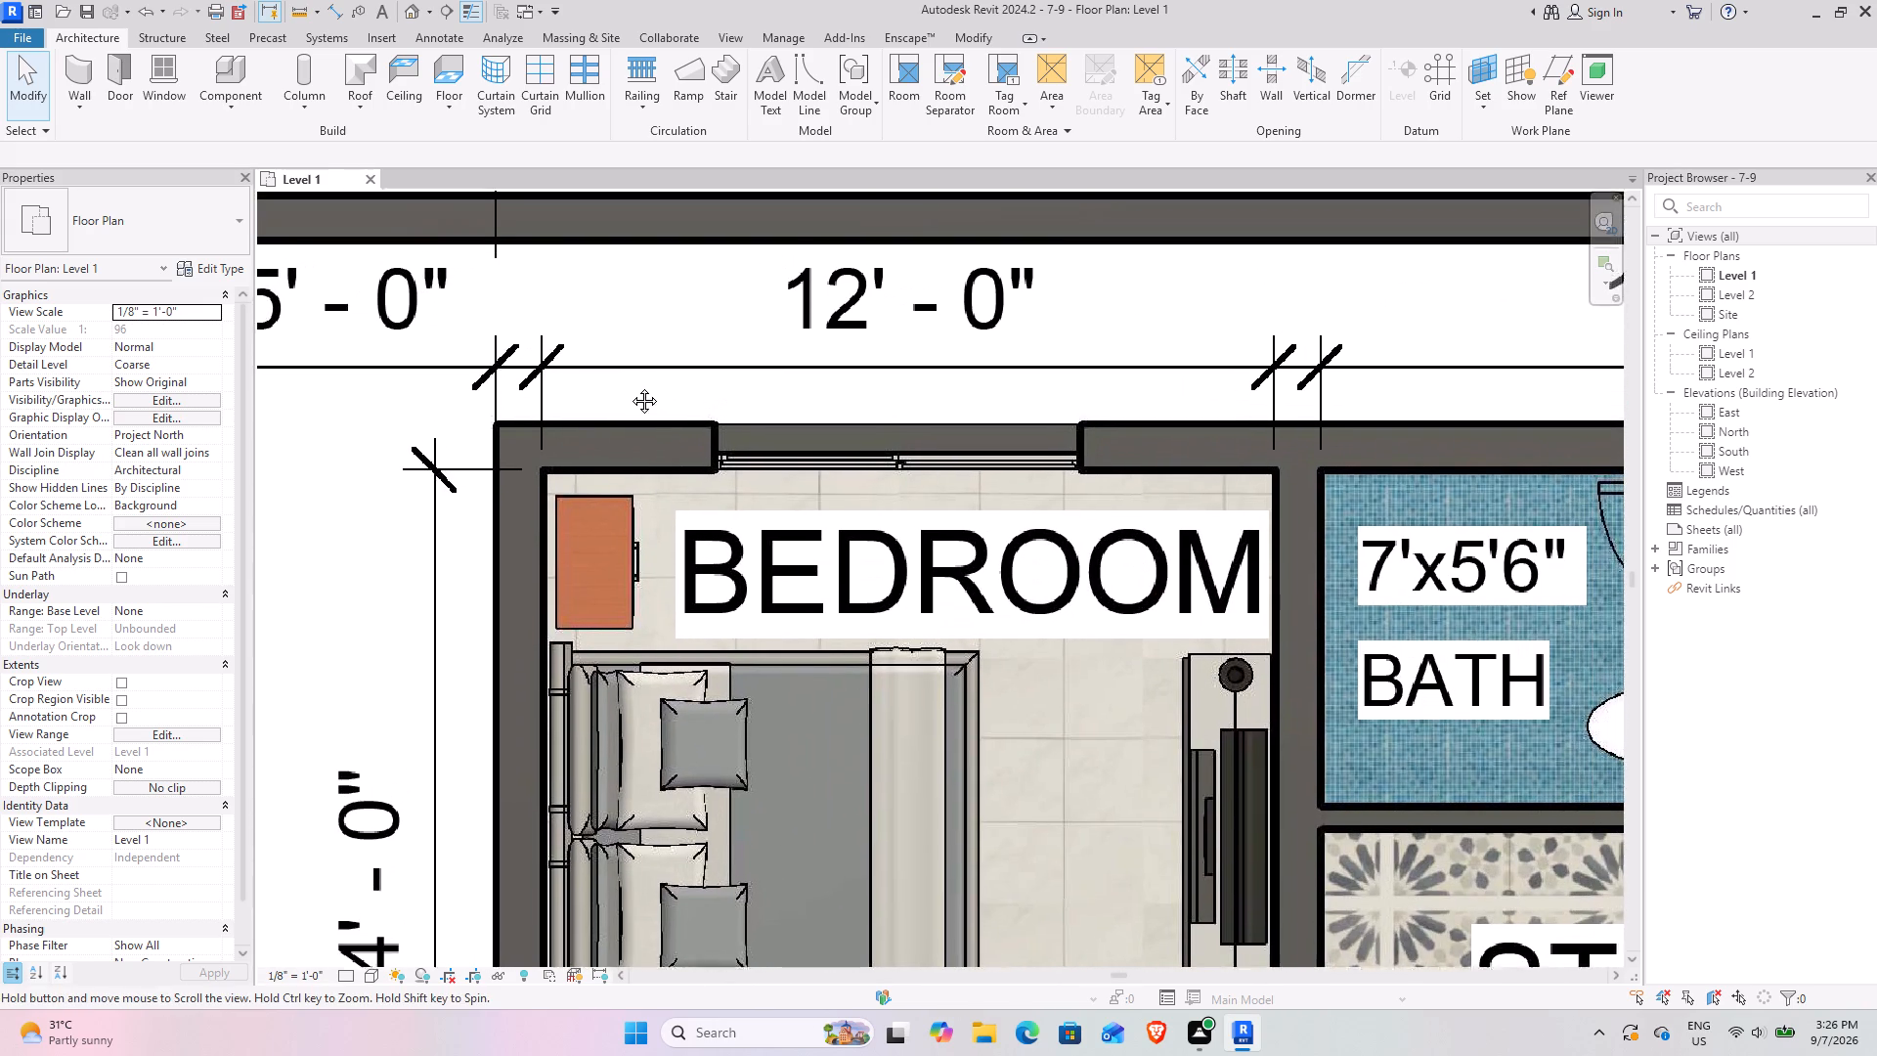
middle_click_drag(630, 386, 625, 403)
scroll(735, 391, "down", 3)
middle_click_drag(812, 415, 770, 477)
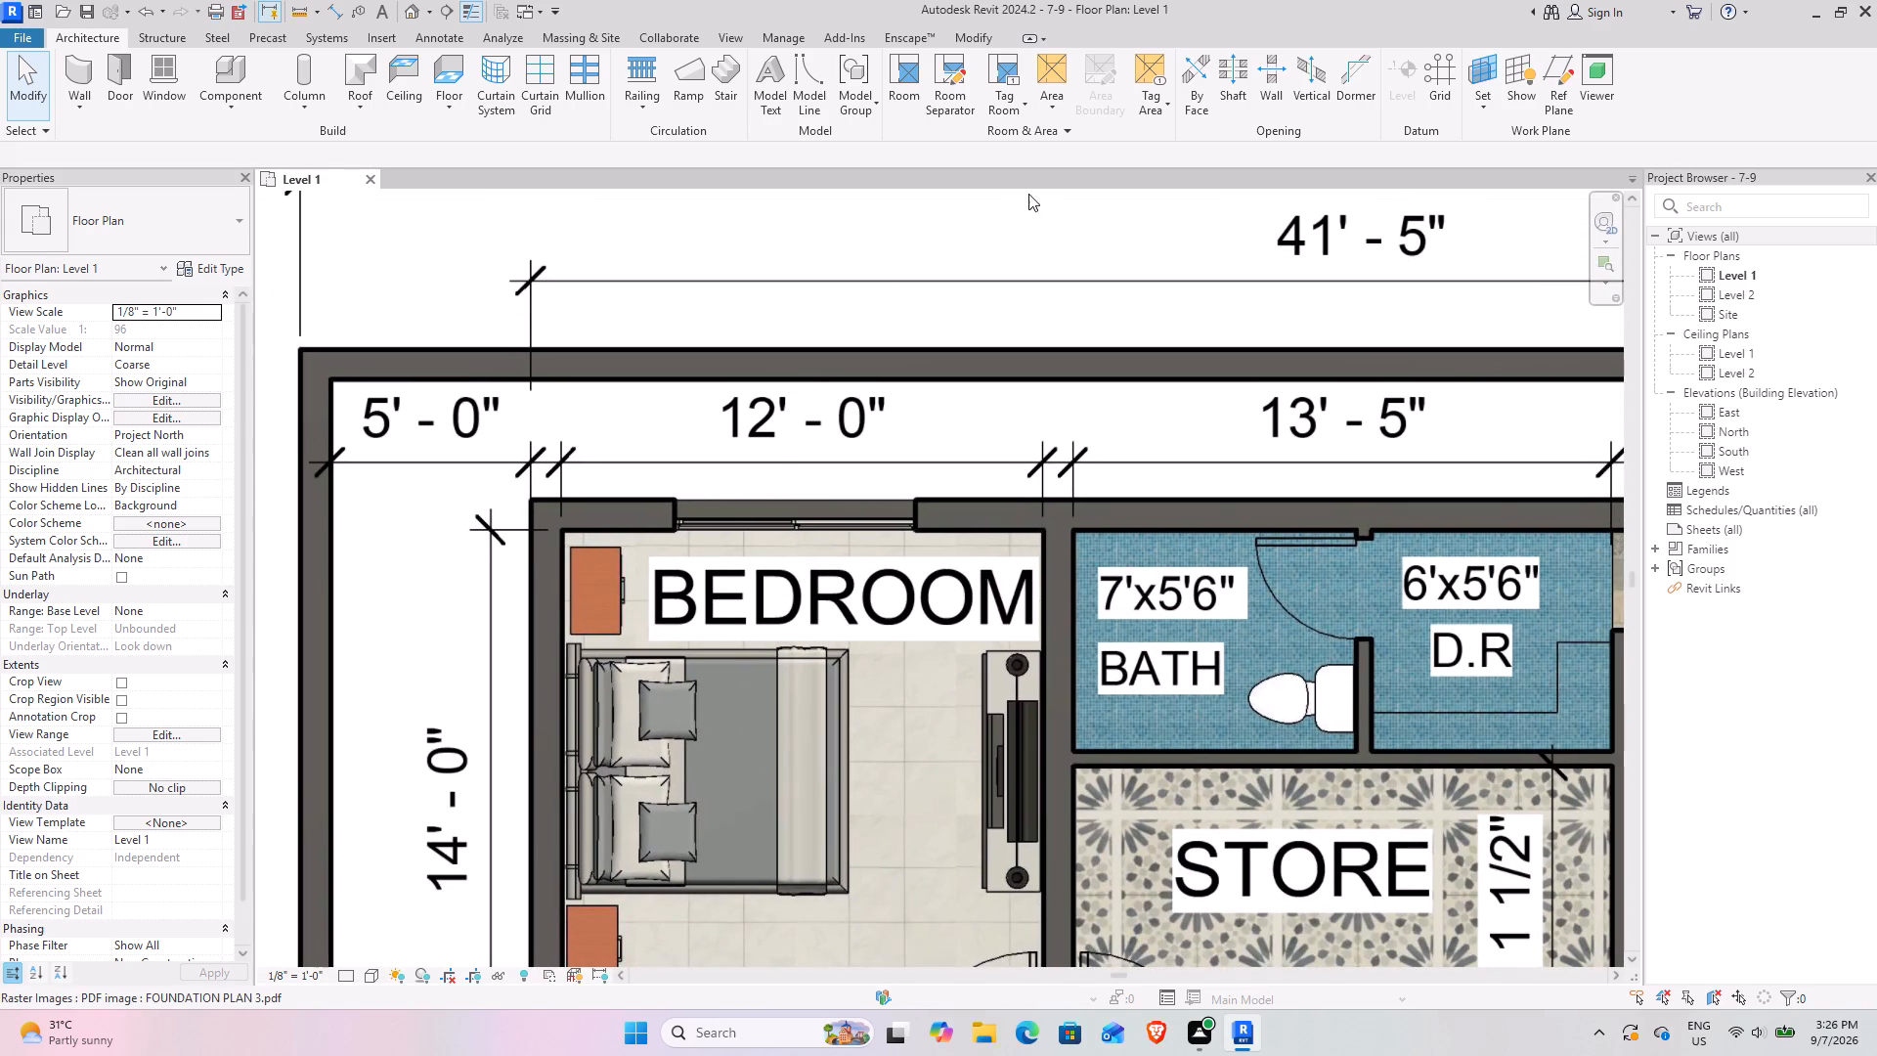
left_click(814, 82)
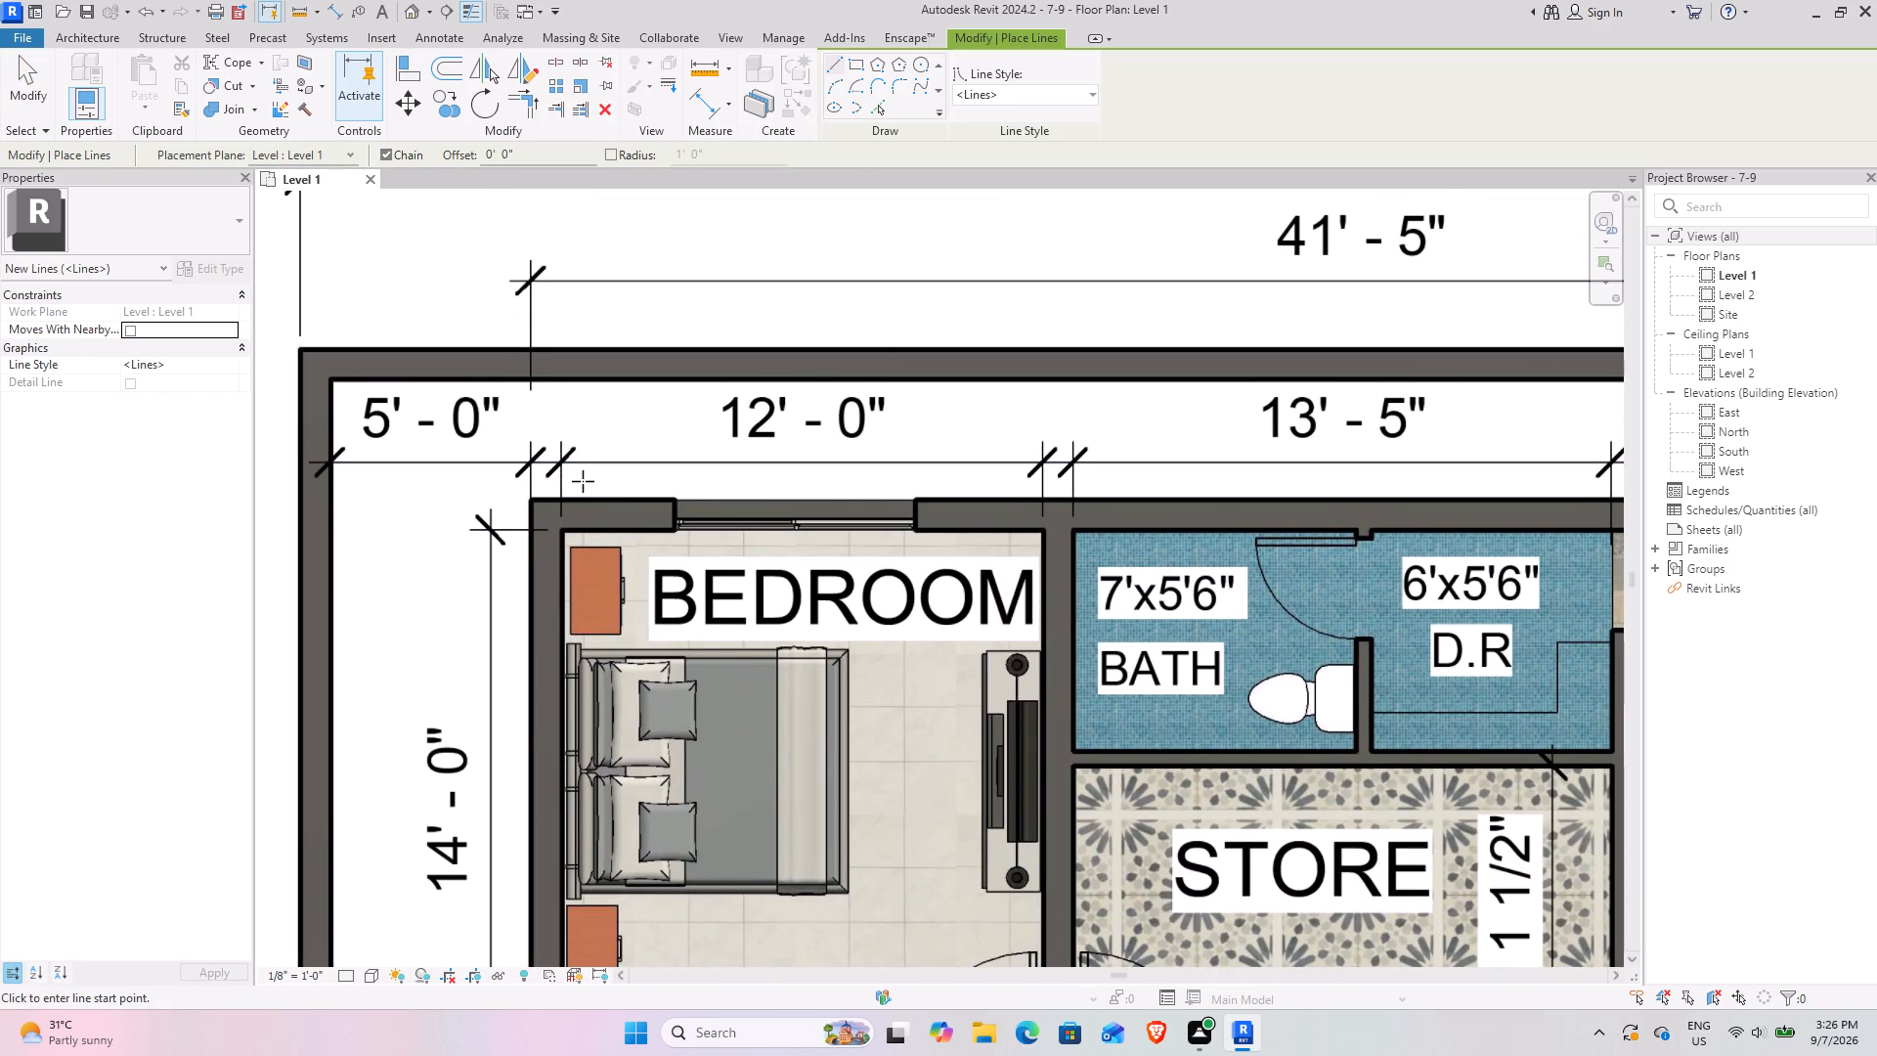
left_click(583, 481)
type("12")
key("Return")
key("Escape")
key("Escape")
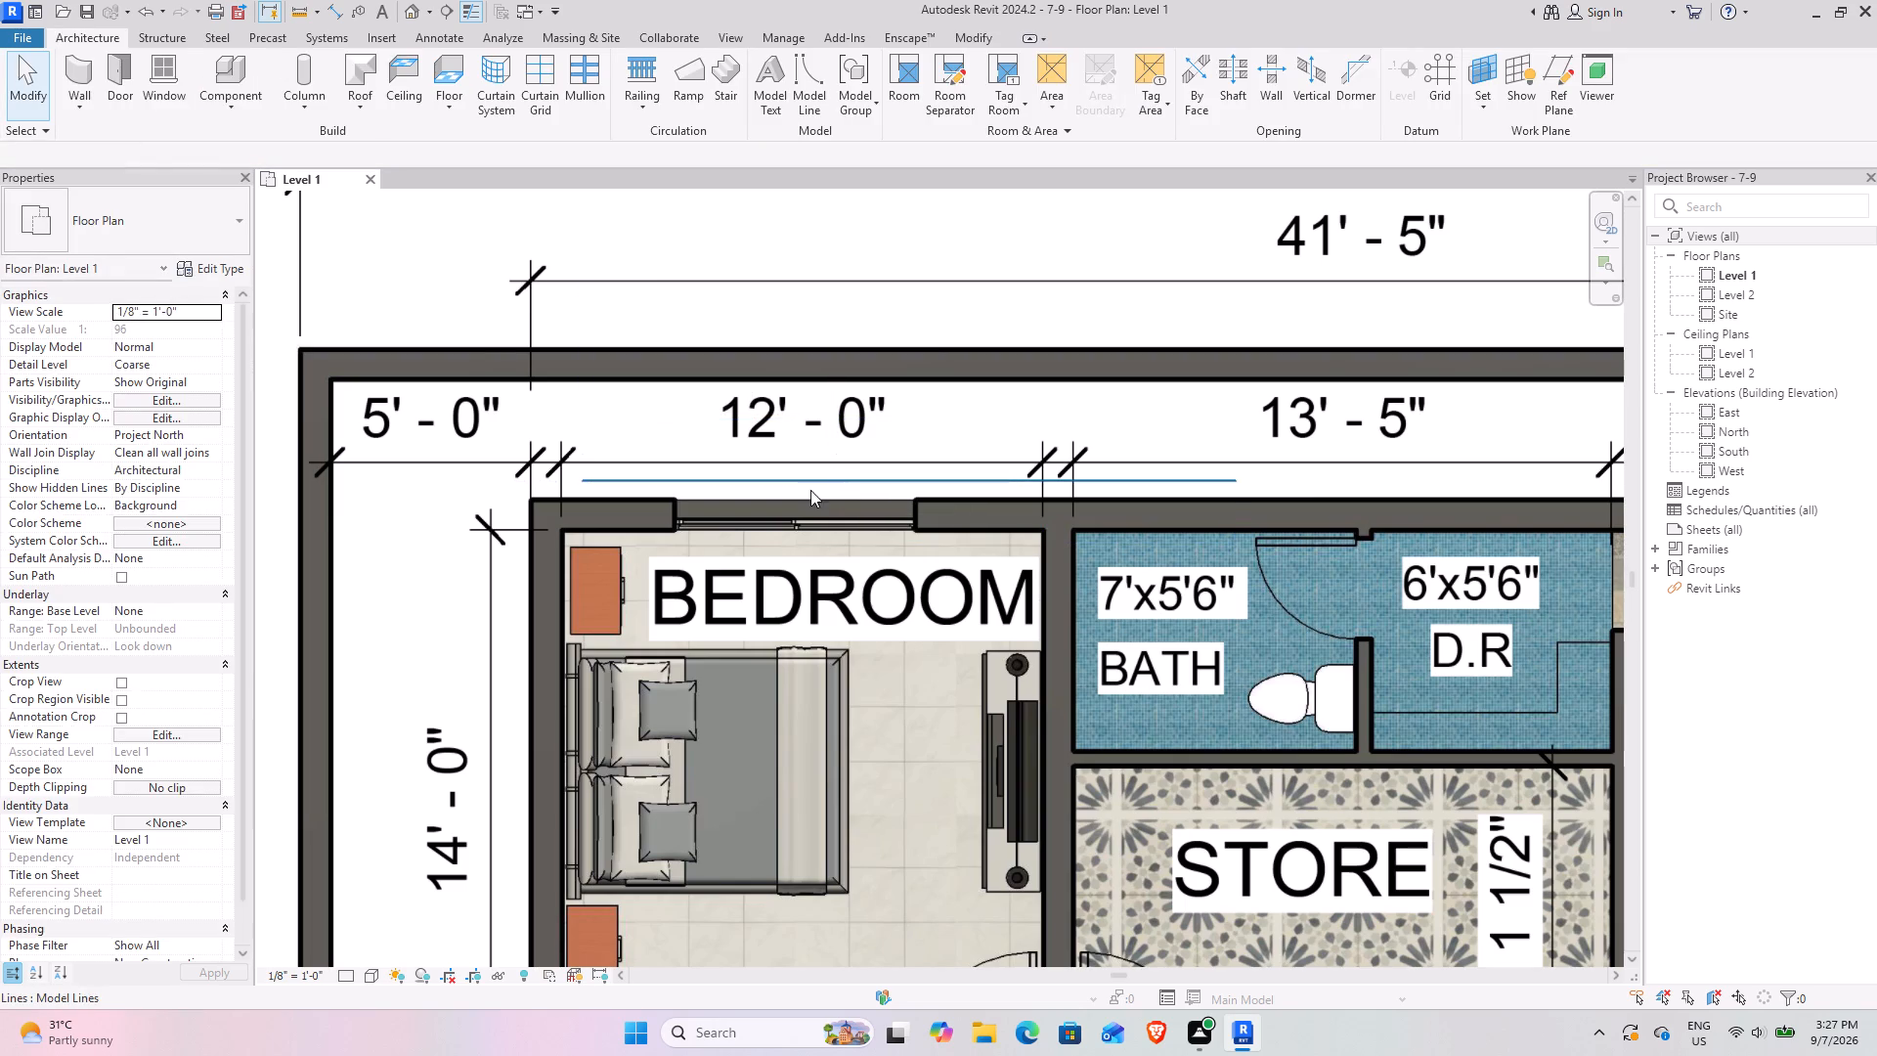
Move the FOUNDATION PLAN 3 PDF so the upper-left bedroom's inner corner meets the left end of the model line.
left_click(813, 533)
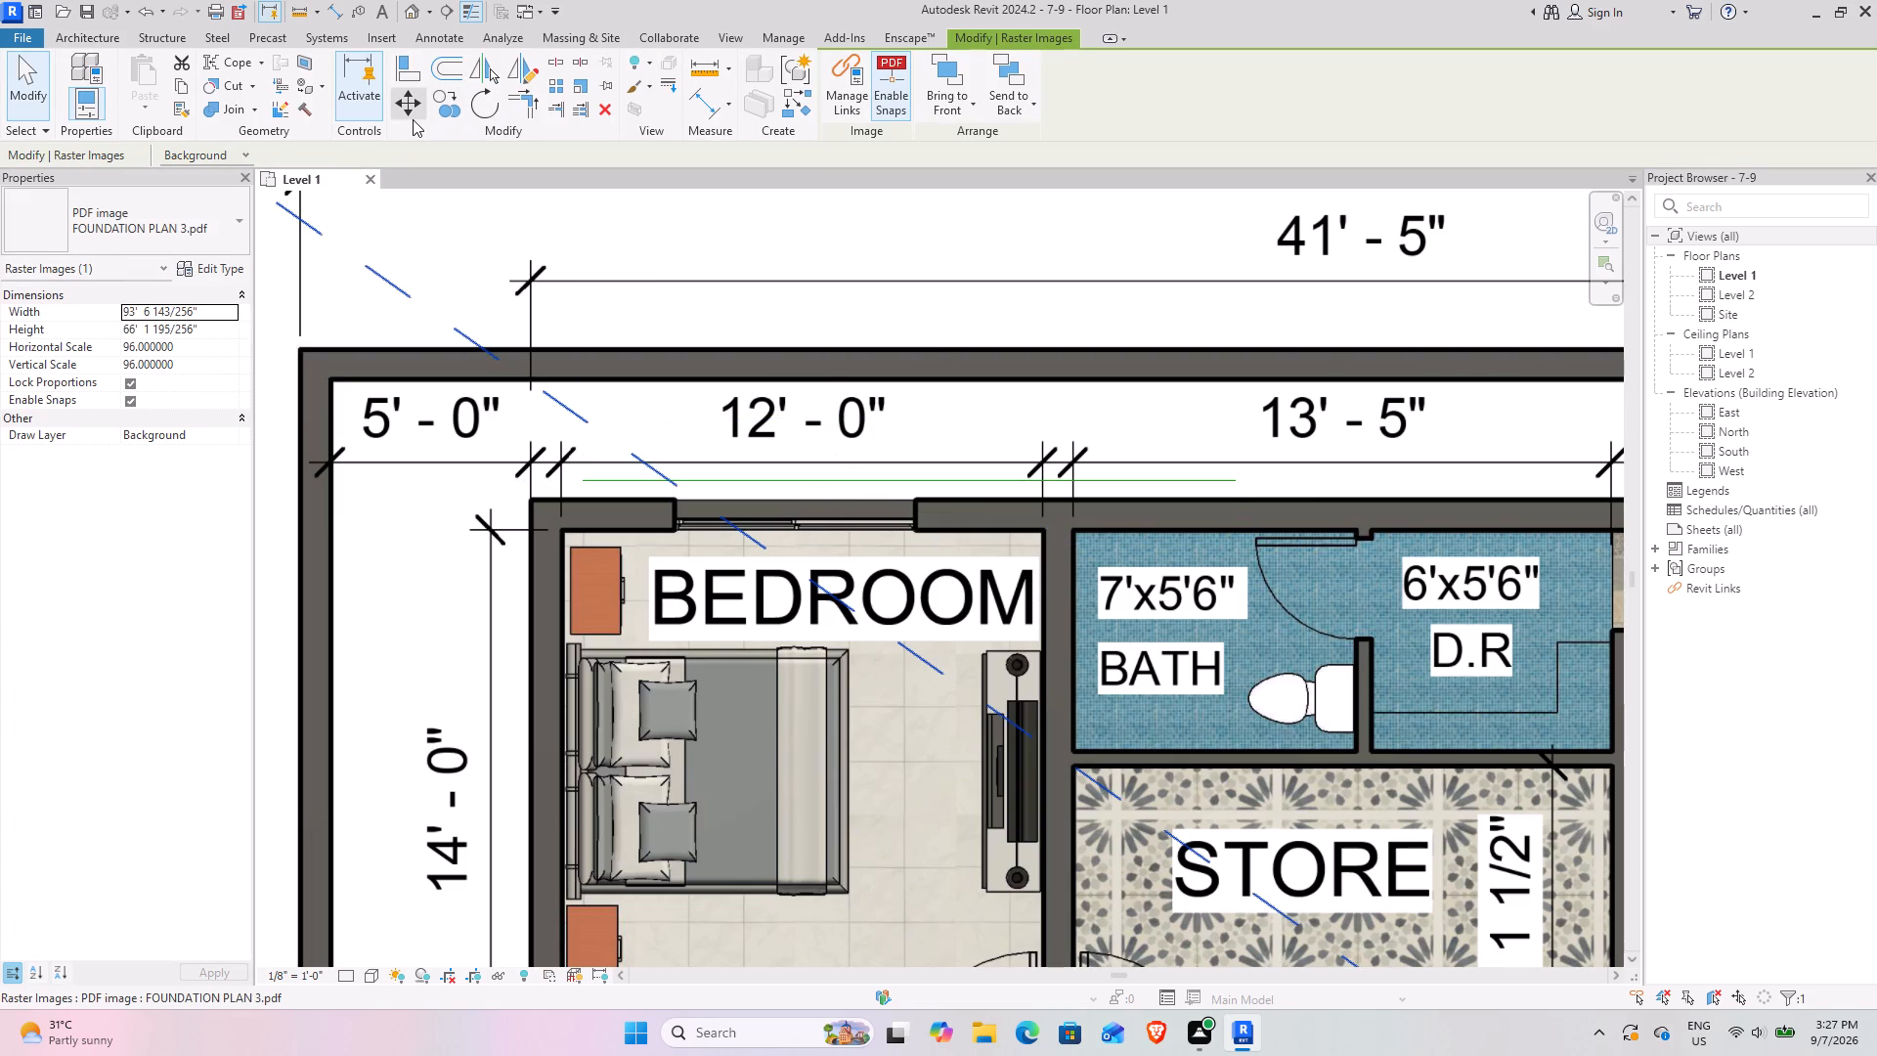
left_click(413, 119)
scroll(538, 545, "up", 13)
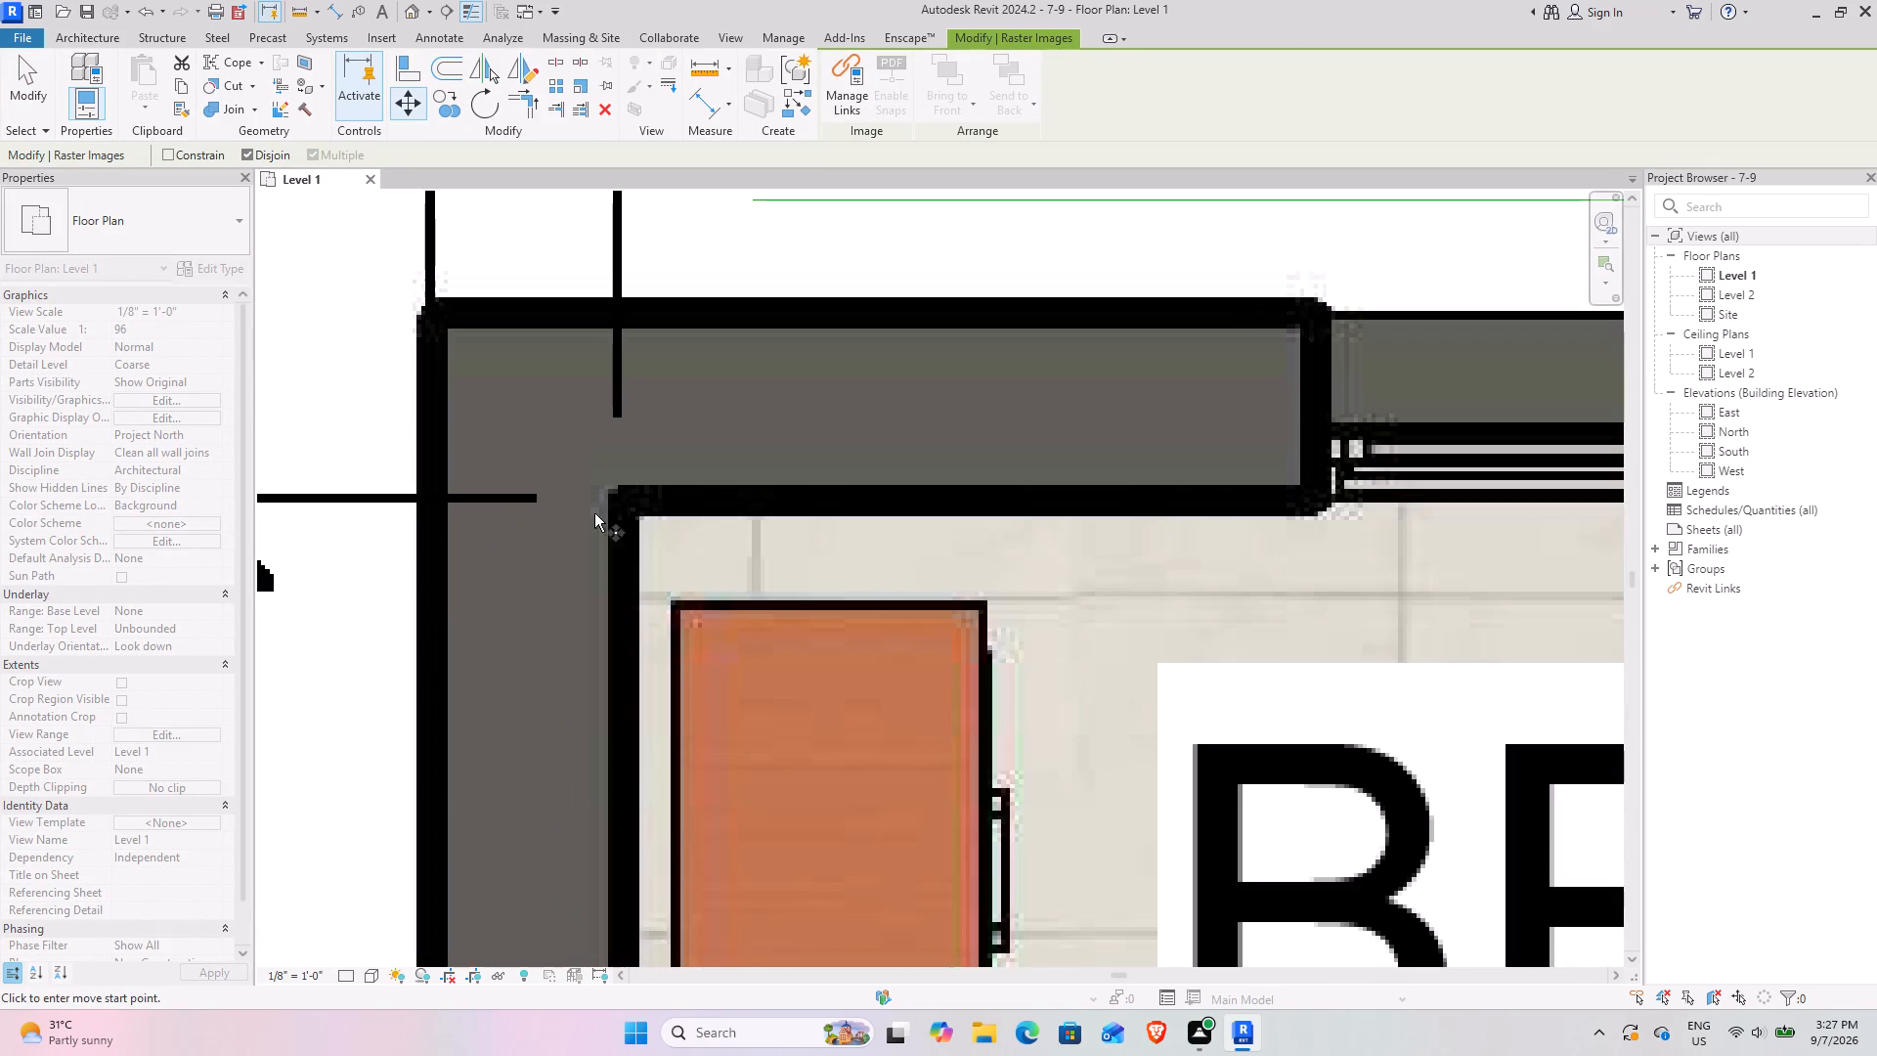
left_click(624, 499)
scroll(731, 440, "down", 4)
middle_click_drag(809, 337, 758, 396)
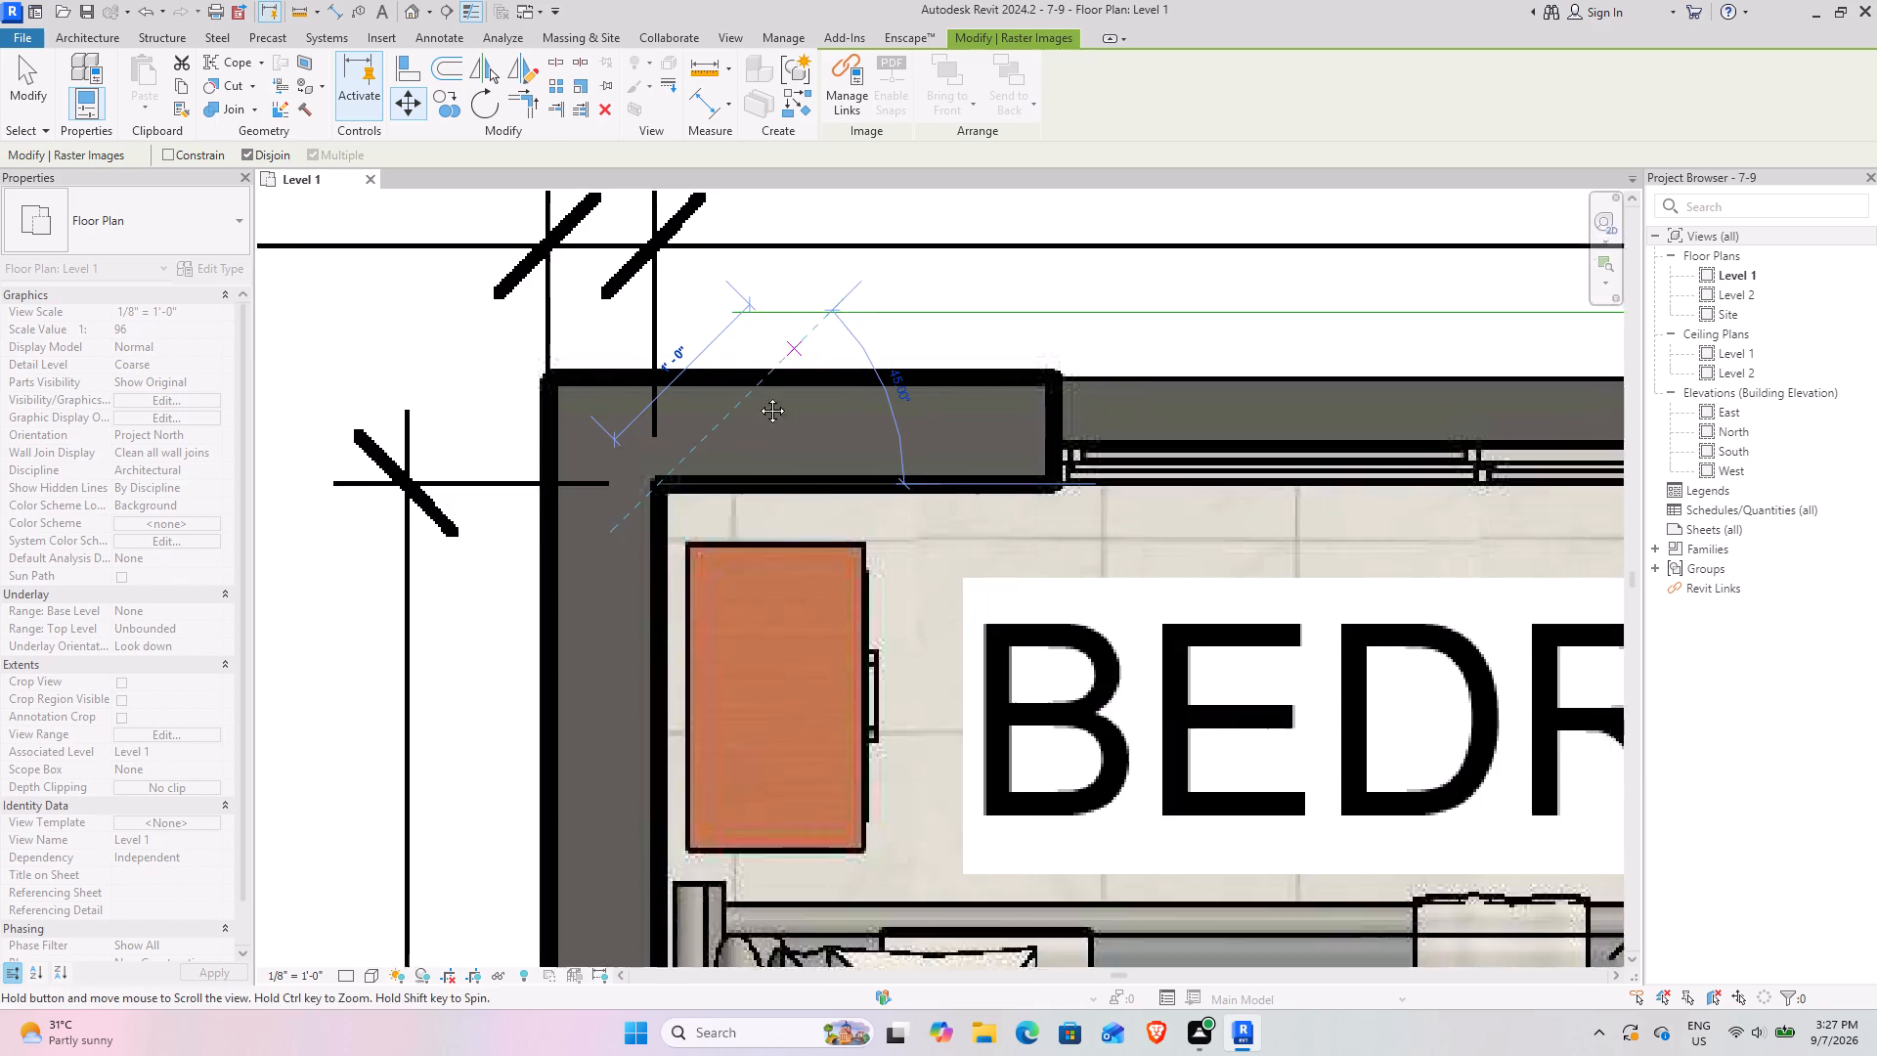
middle_click_drag(758, 396, 621, 513)
left_click(555, 470)
scroll(889, 465, "down", 3)
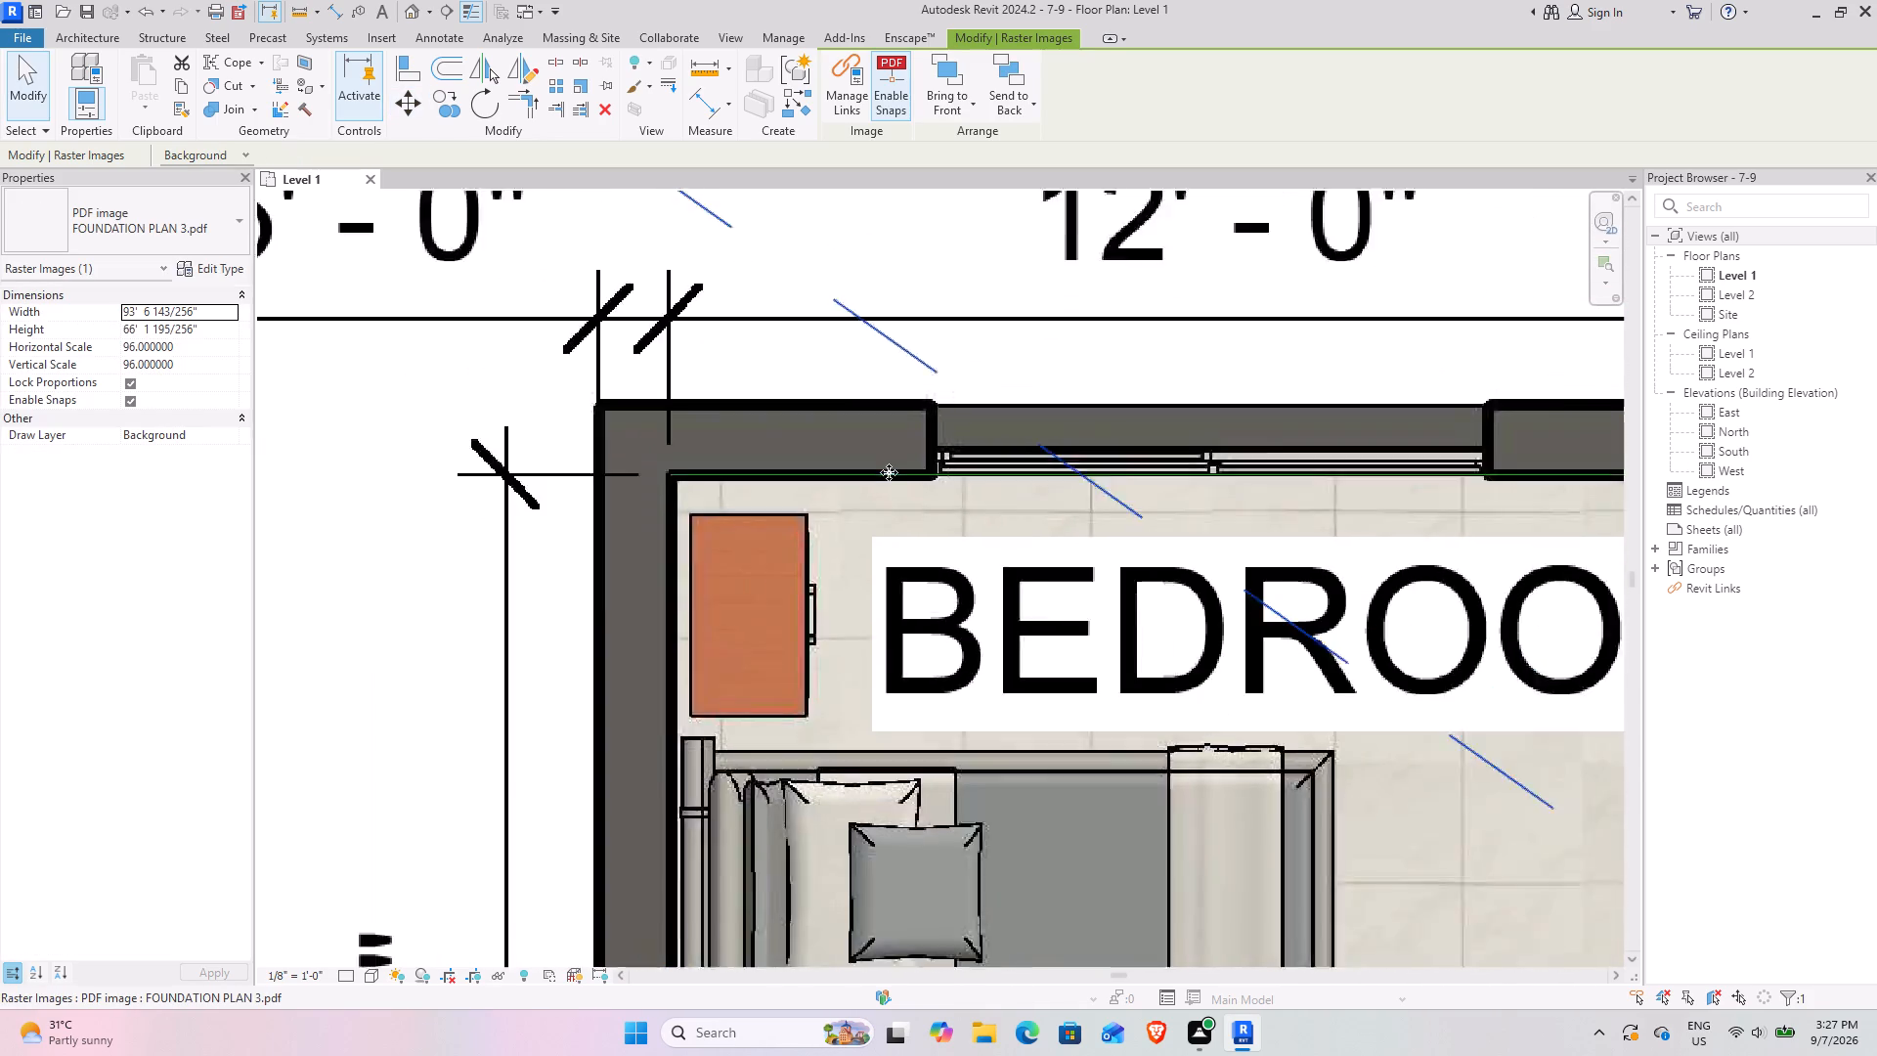
Scale the PDF graphically from the bedroom's inner left corner so its 12'-0" inner width matches the 12' model line.
scroll(889, 472, "down", 2)
middle_click_drag(923, 470, 288, 470)
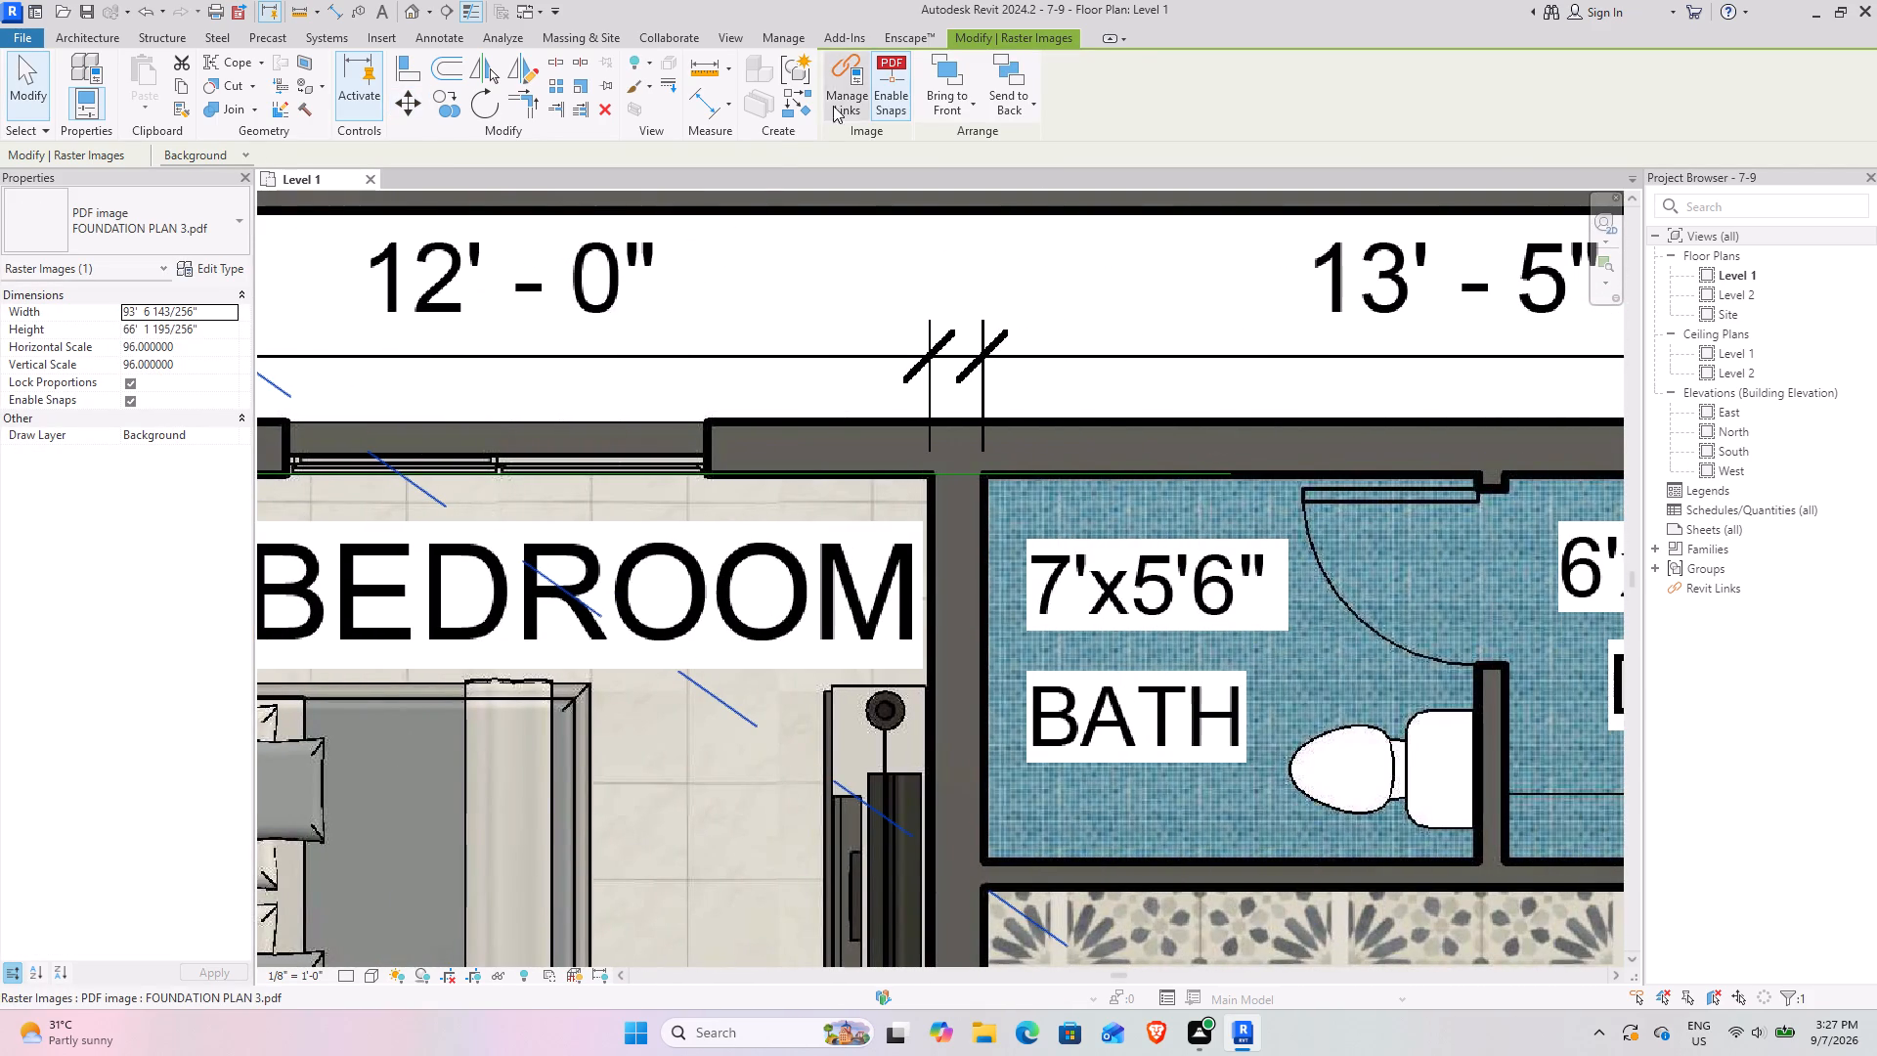
left_click(578, 80)
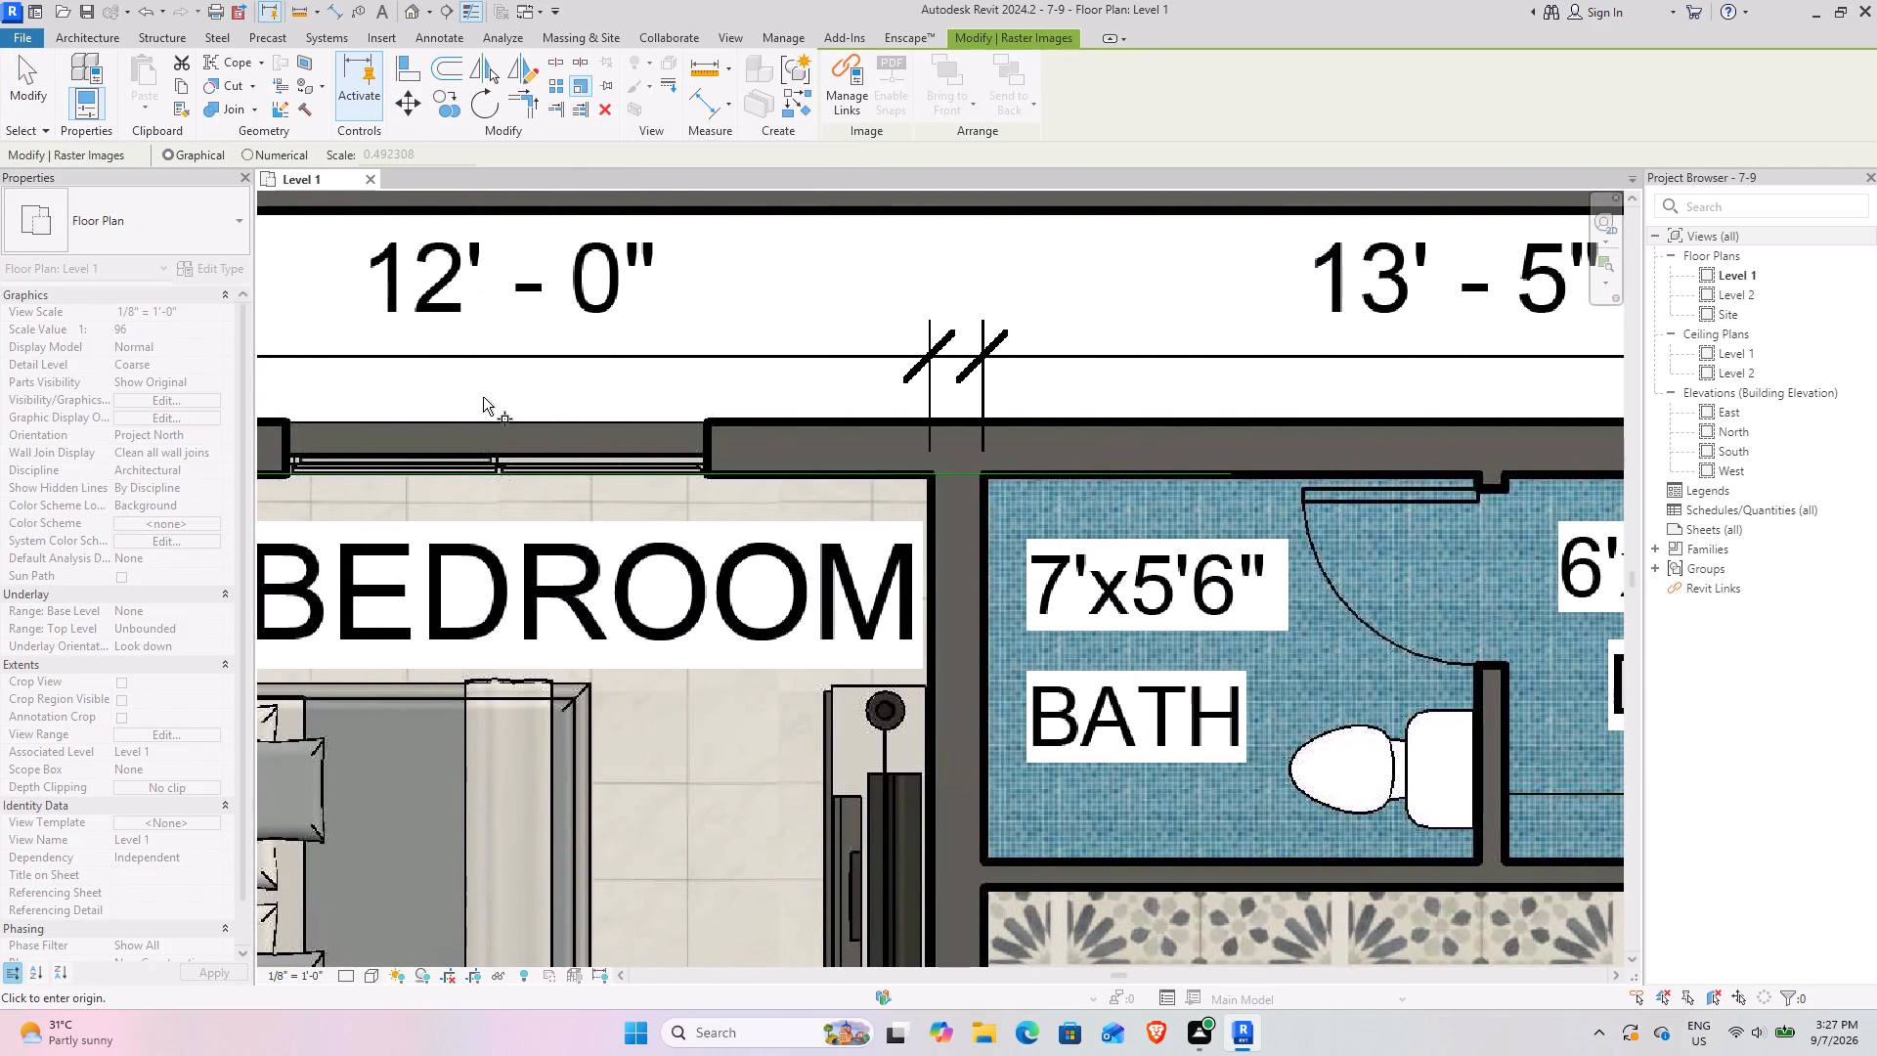
middle_click_drag(482, 397, 858, 378)
left_click(466, 459)
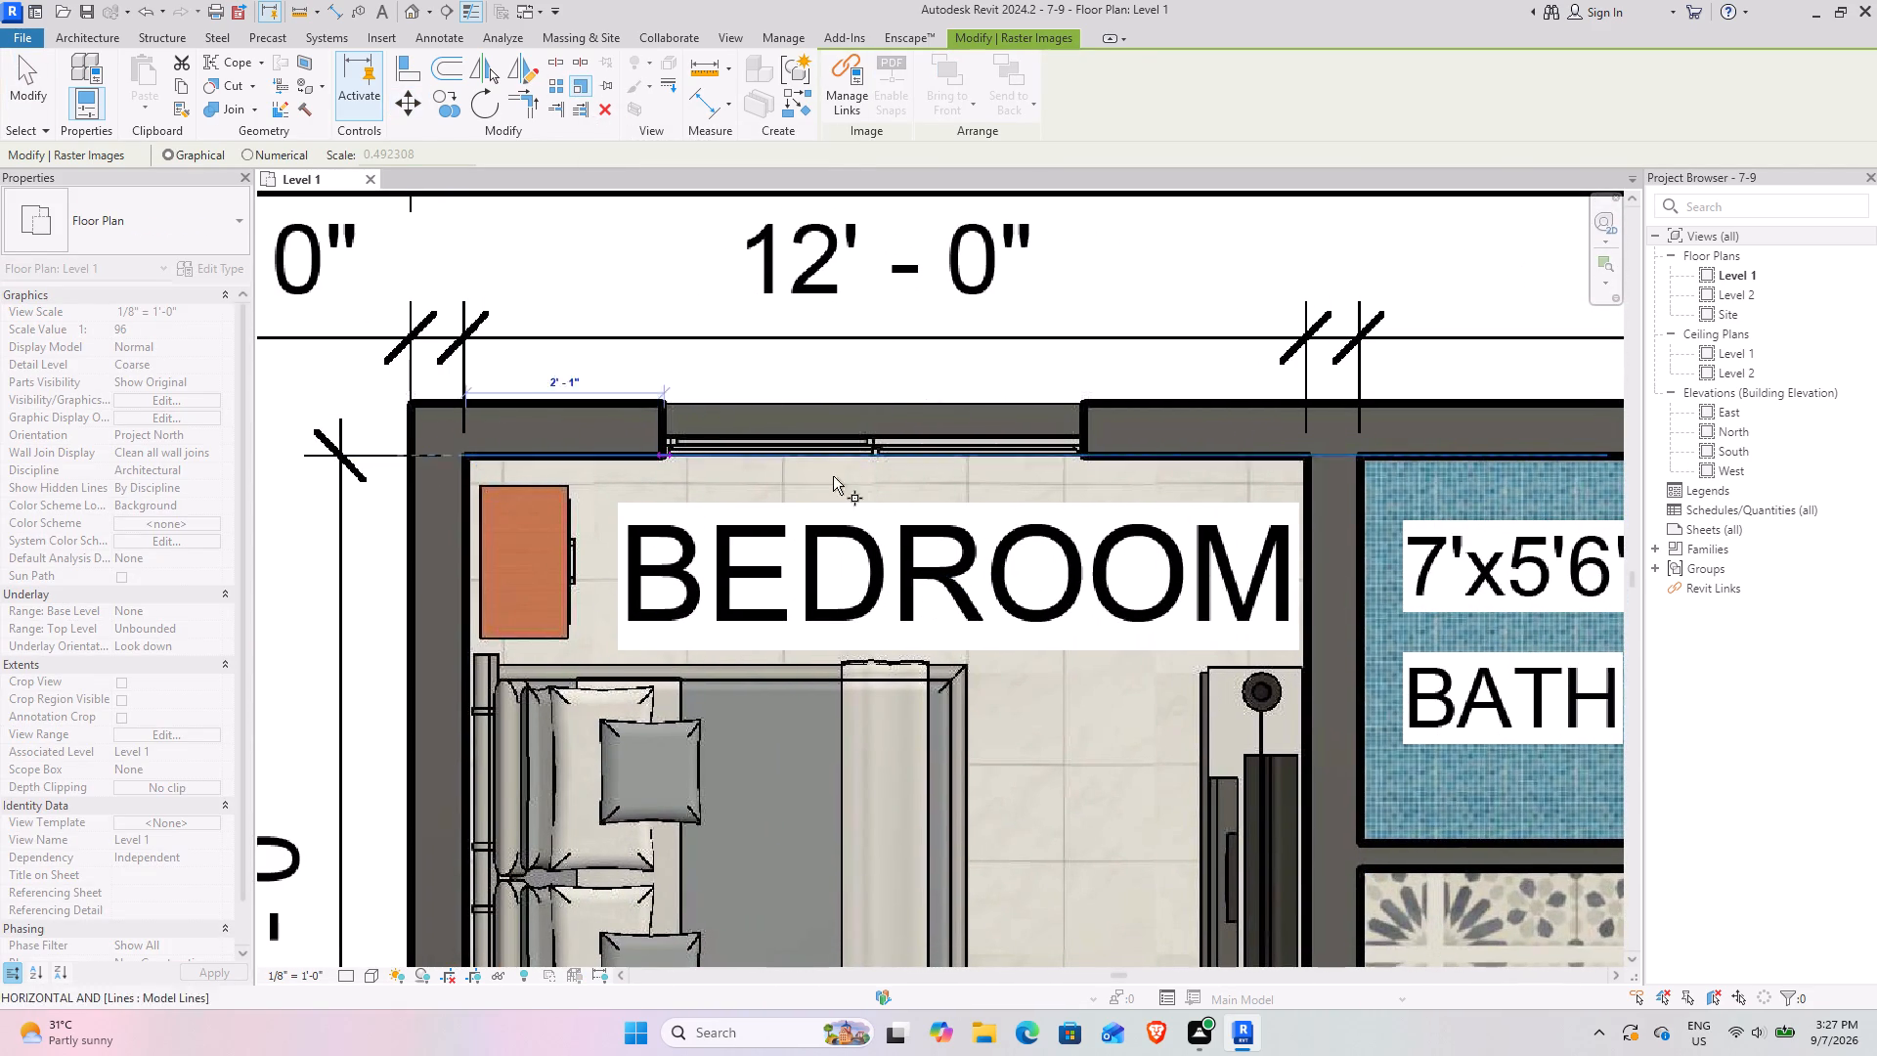
scroll(1297, 456, "up", 15)
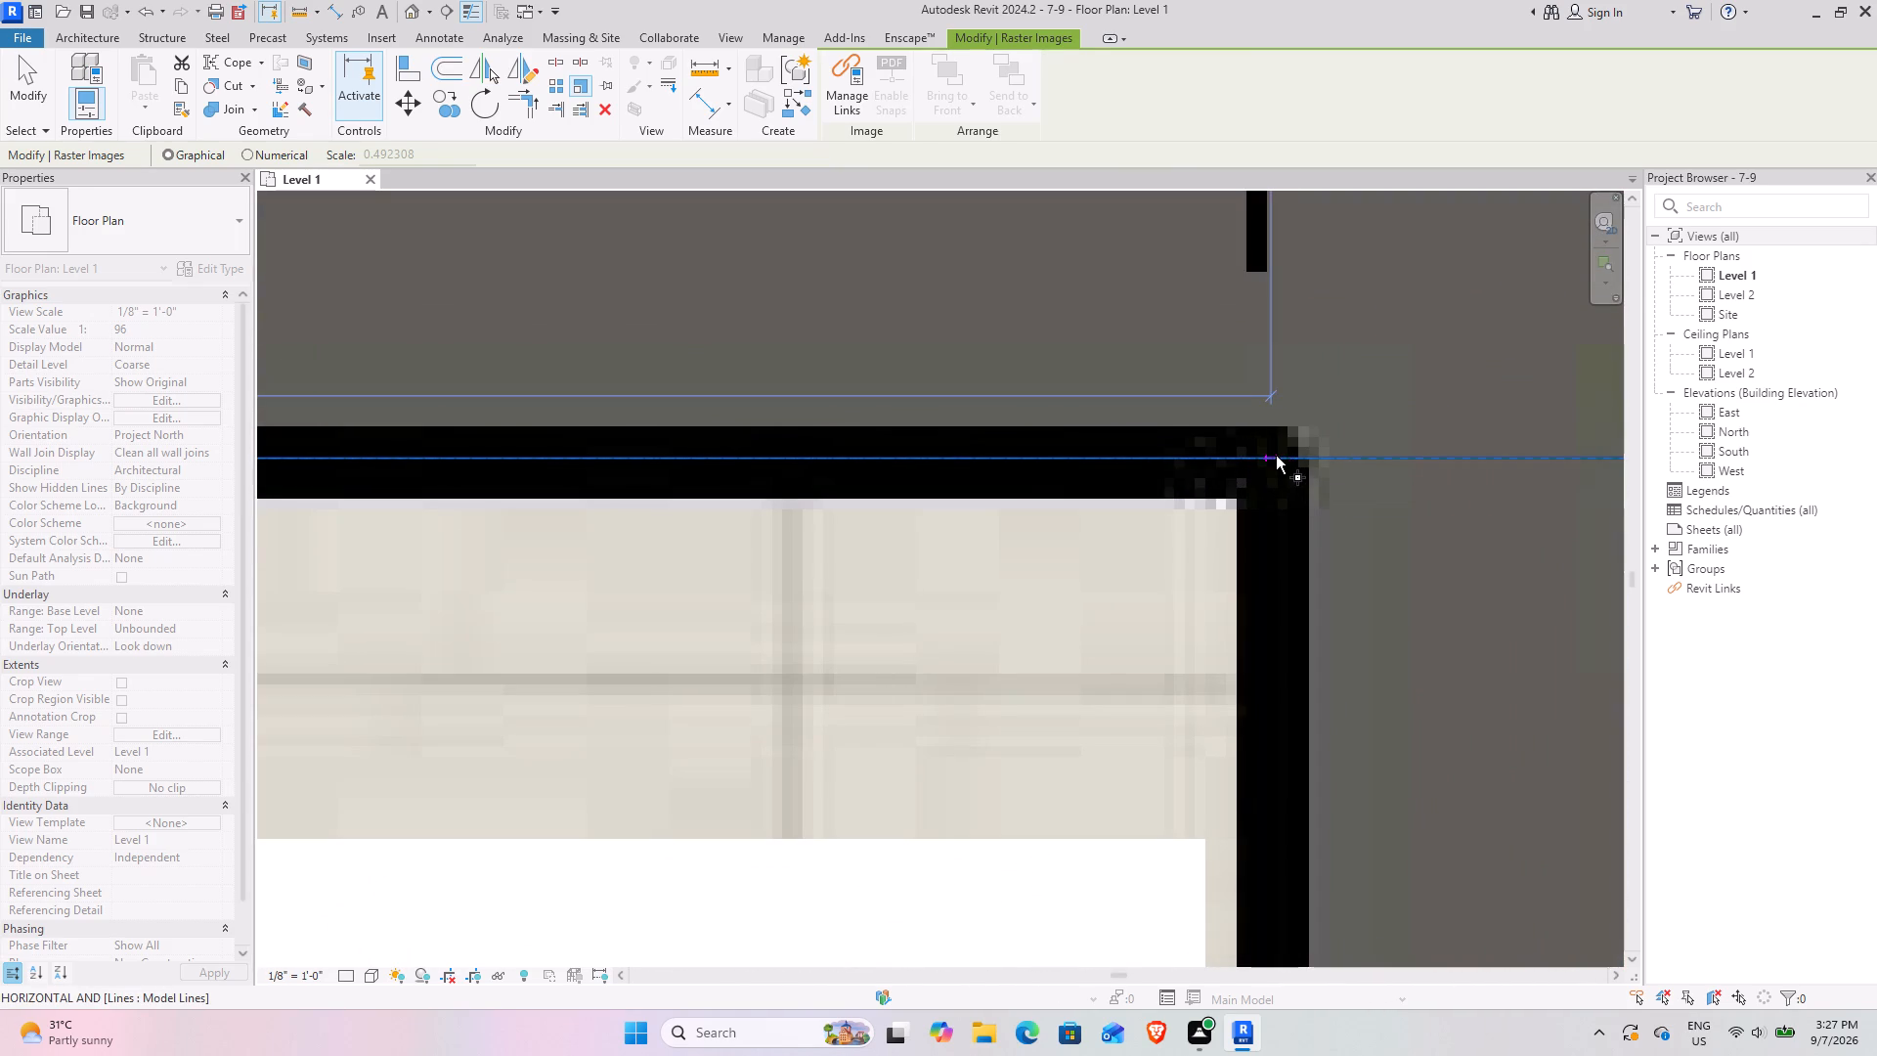
left_click(1278, 456)
scroll(1330, 478, "down", 5)
middle_click_drag(1329, 471, 850, 479)
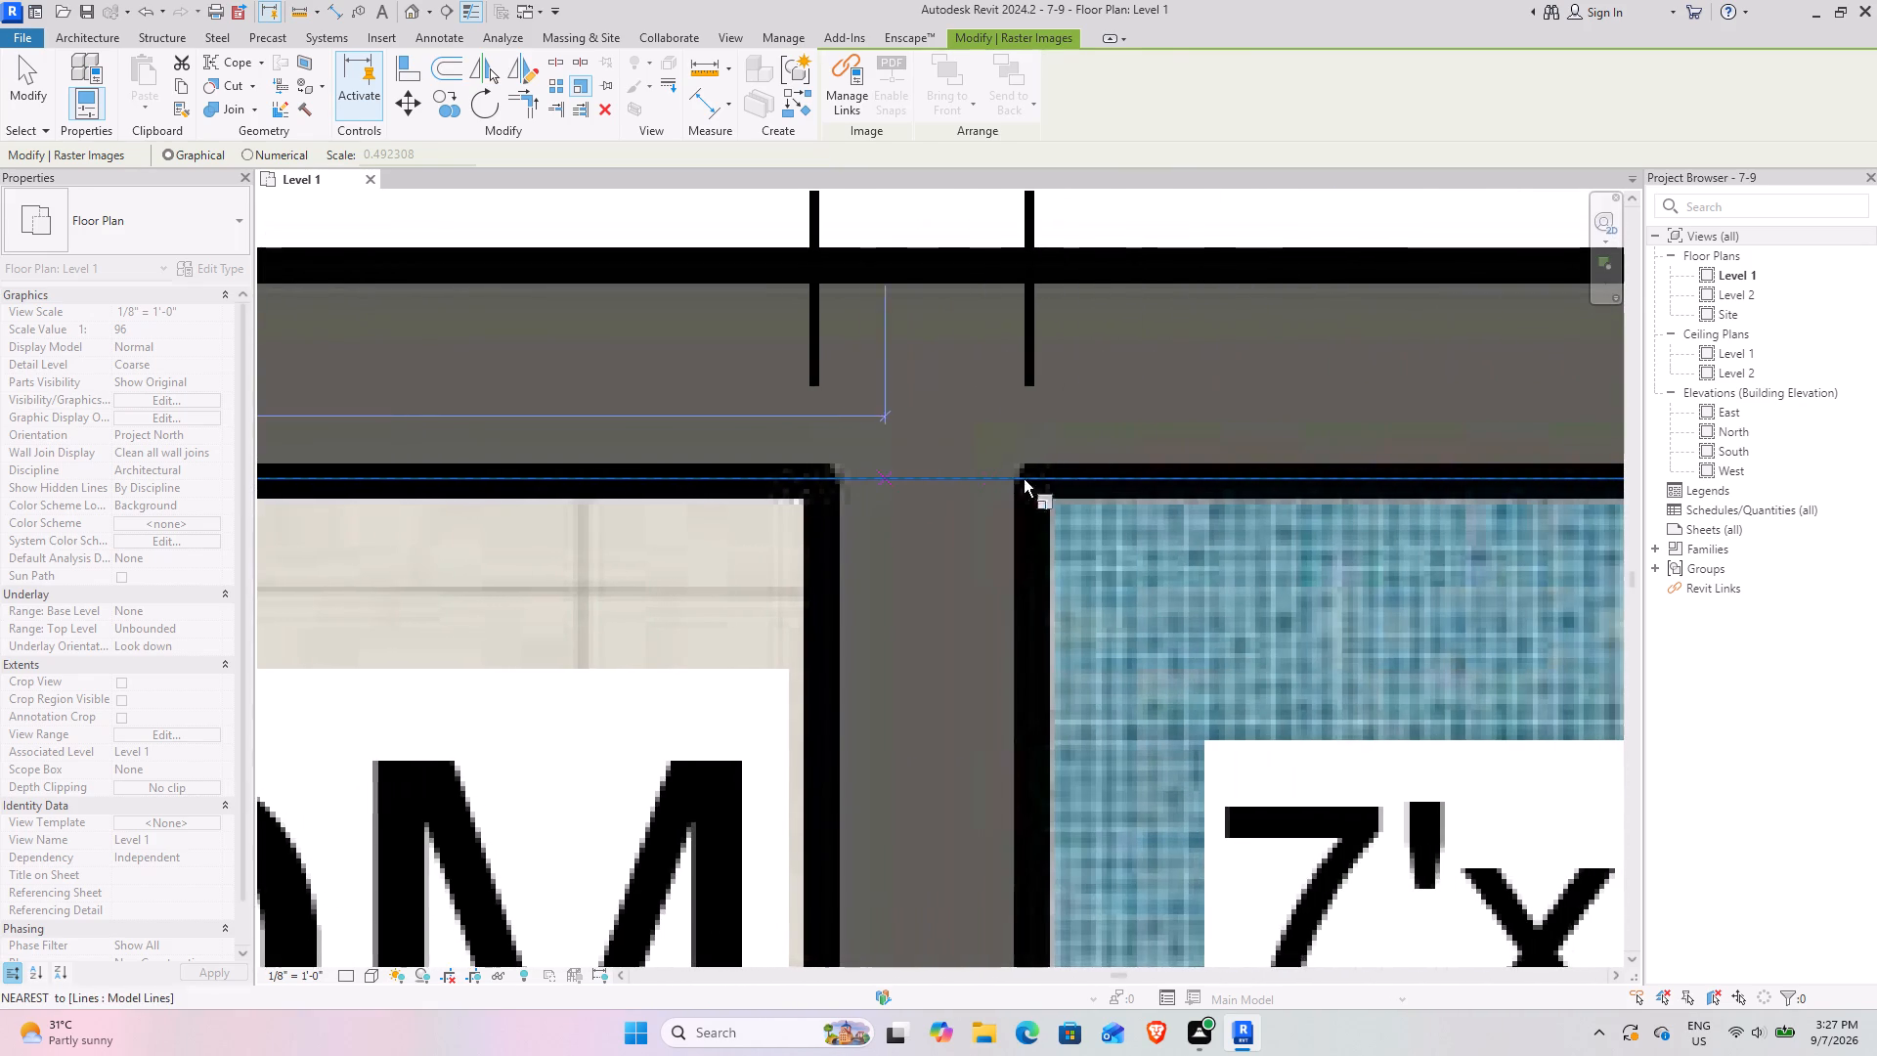
middle_click_drag(1285, 477, 684, 477)
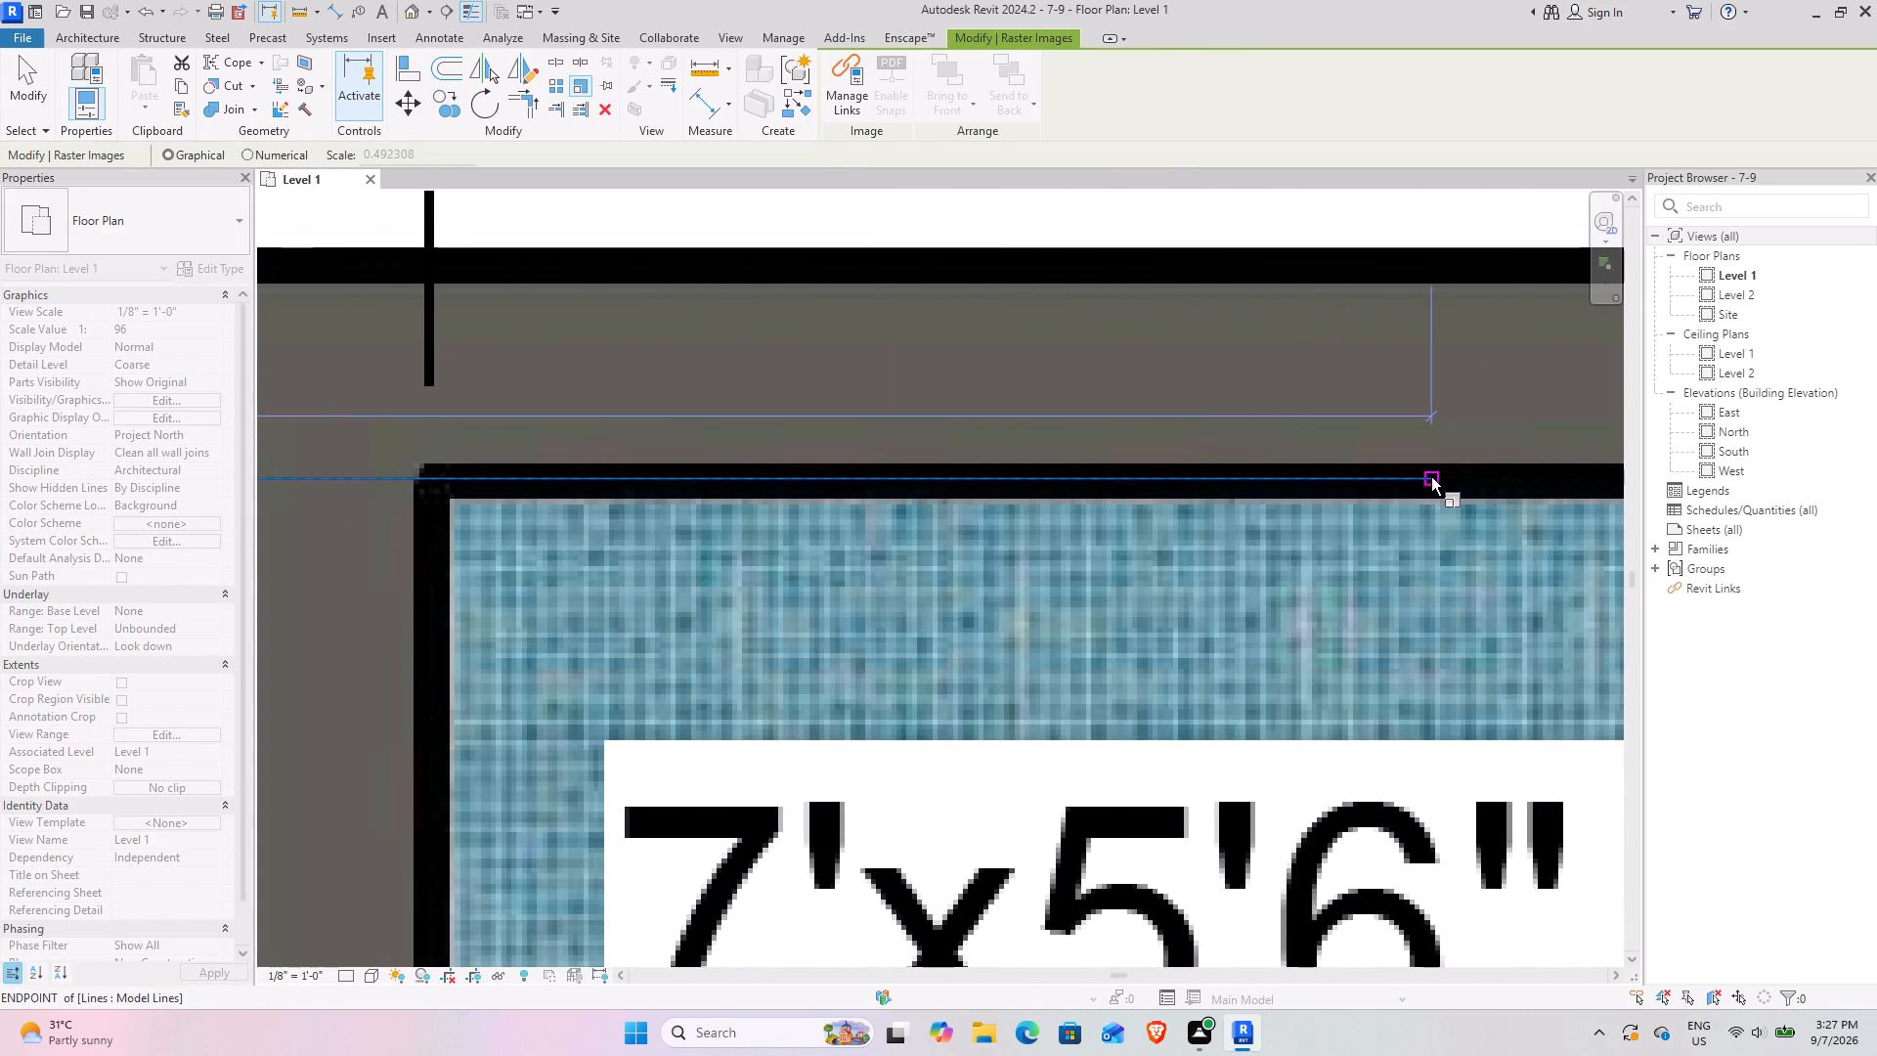
left_click(1431, 477)
Measure the upper-left bedroom's outer side wall, from the D.R side of its lower wall up to the outer corner.
scroll(1100, 492, "down", 14)
middle_click_drag(948, 539, 909, 417)
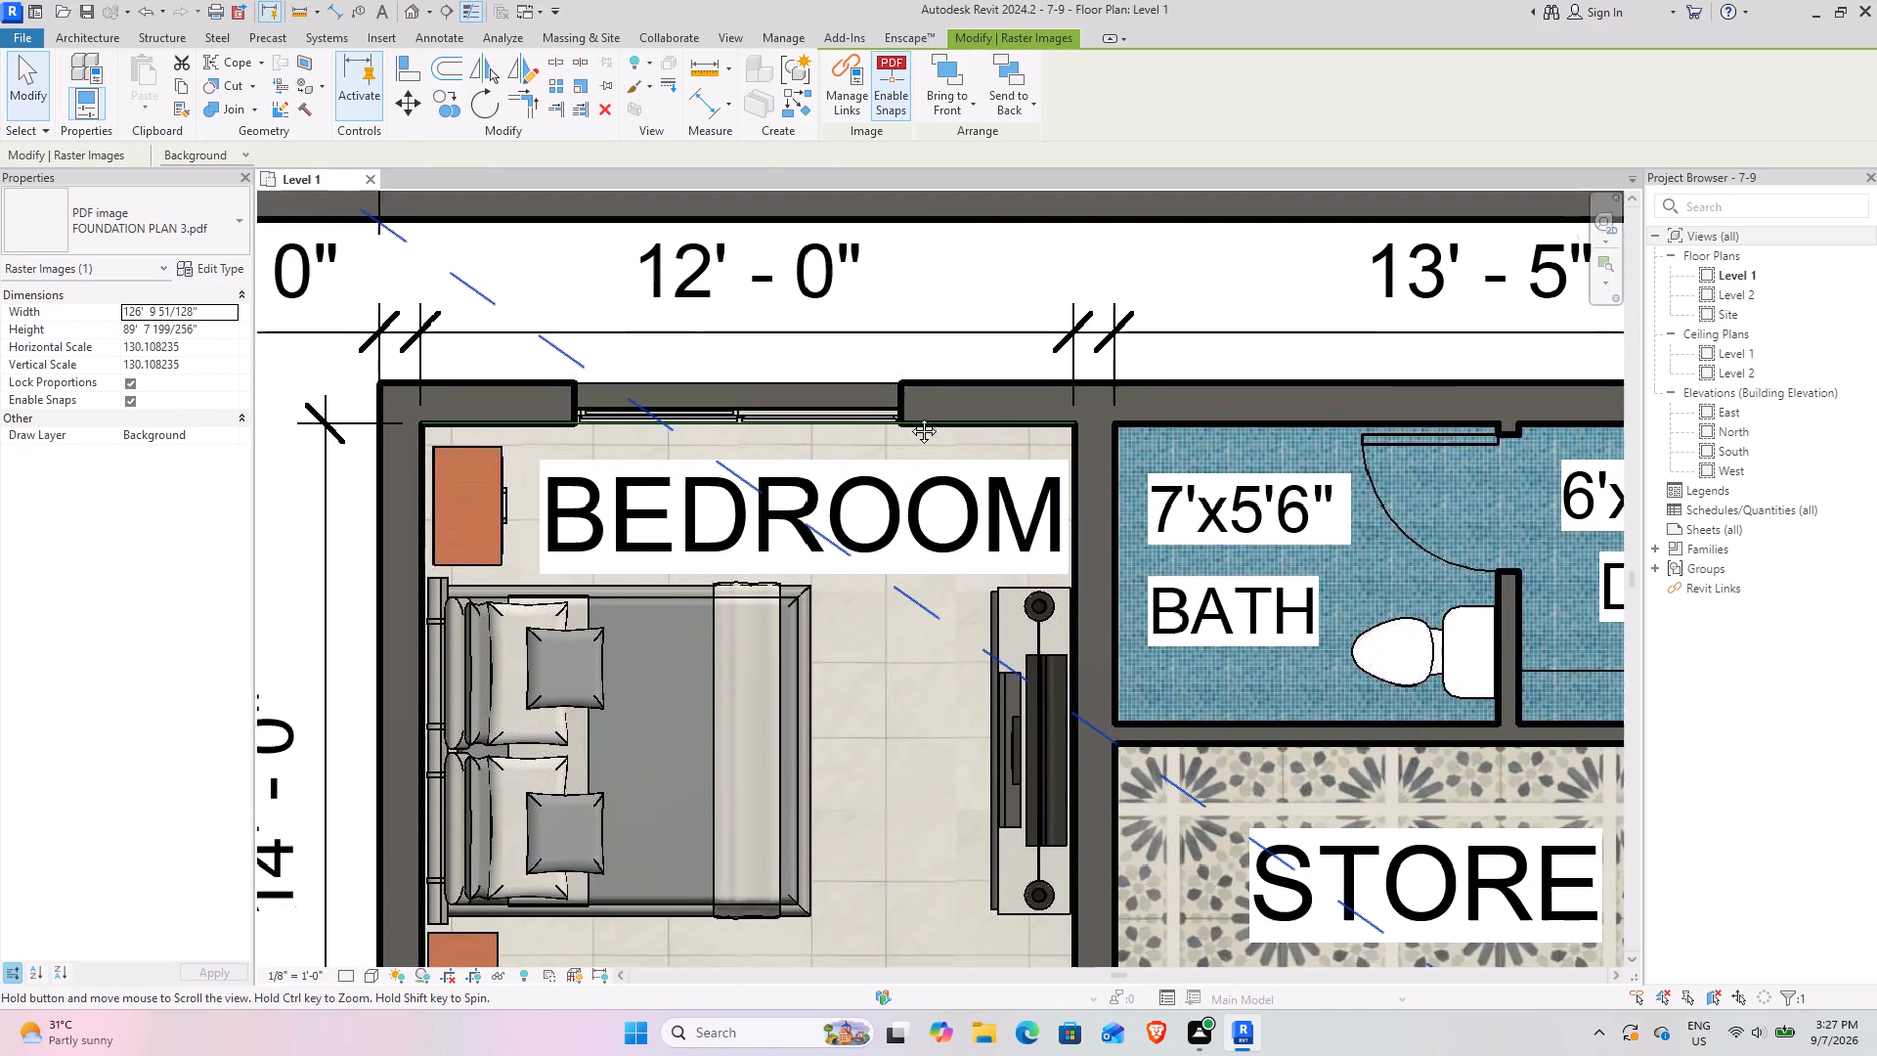
middle_click_drag(909, 417, 901, 406)
left_click(298, 6)
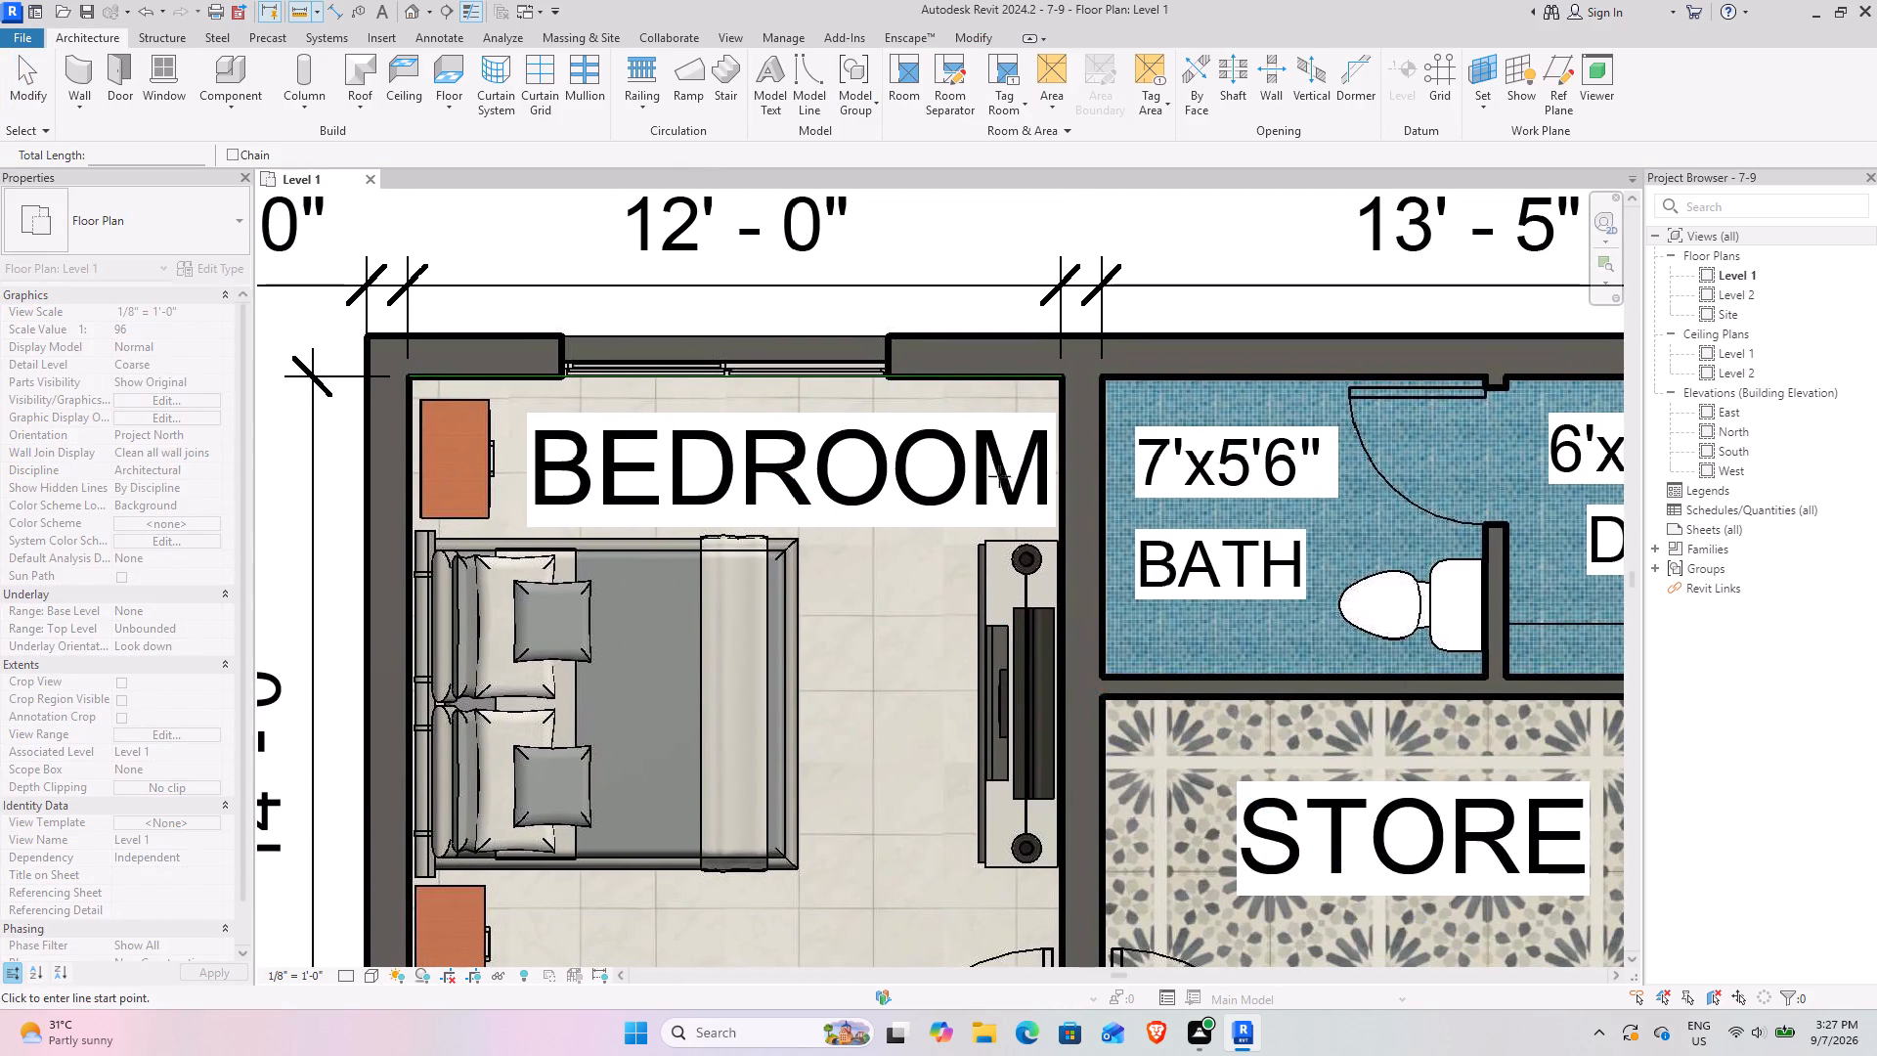
middle_click_drag(984, 471, 1057, 275)
scroll(730, 485, "down", 4)
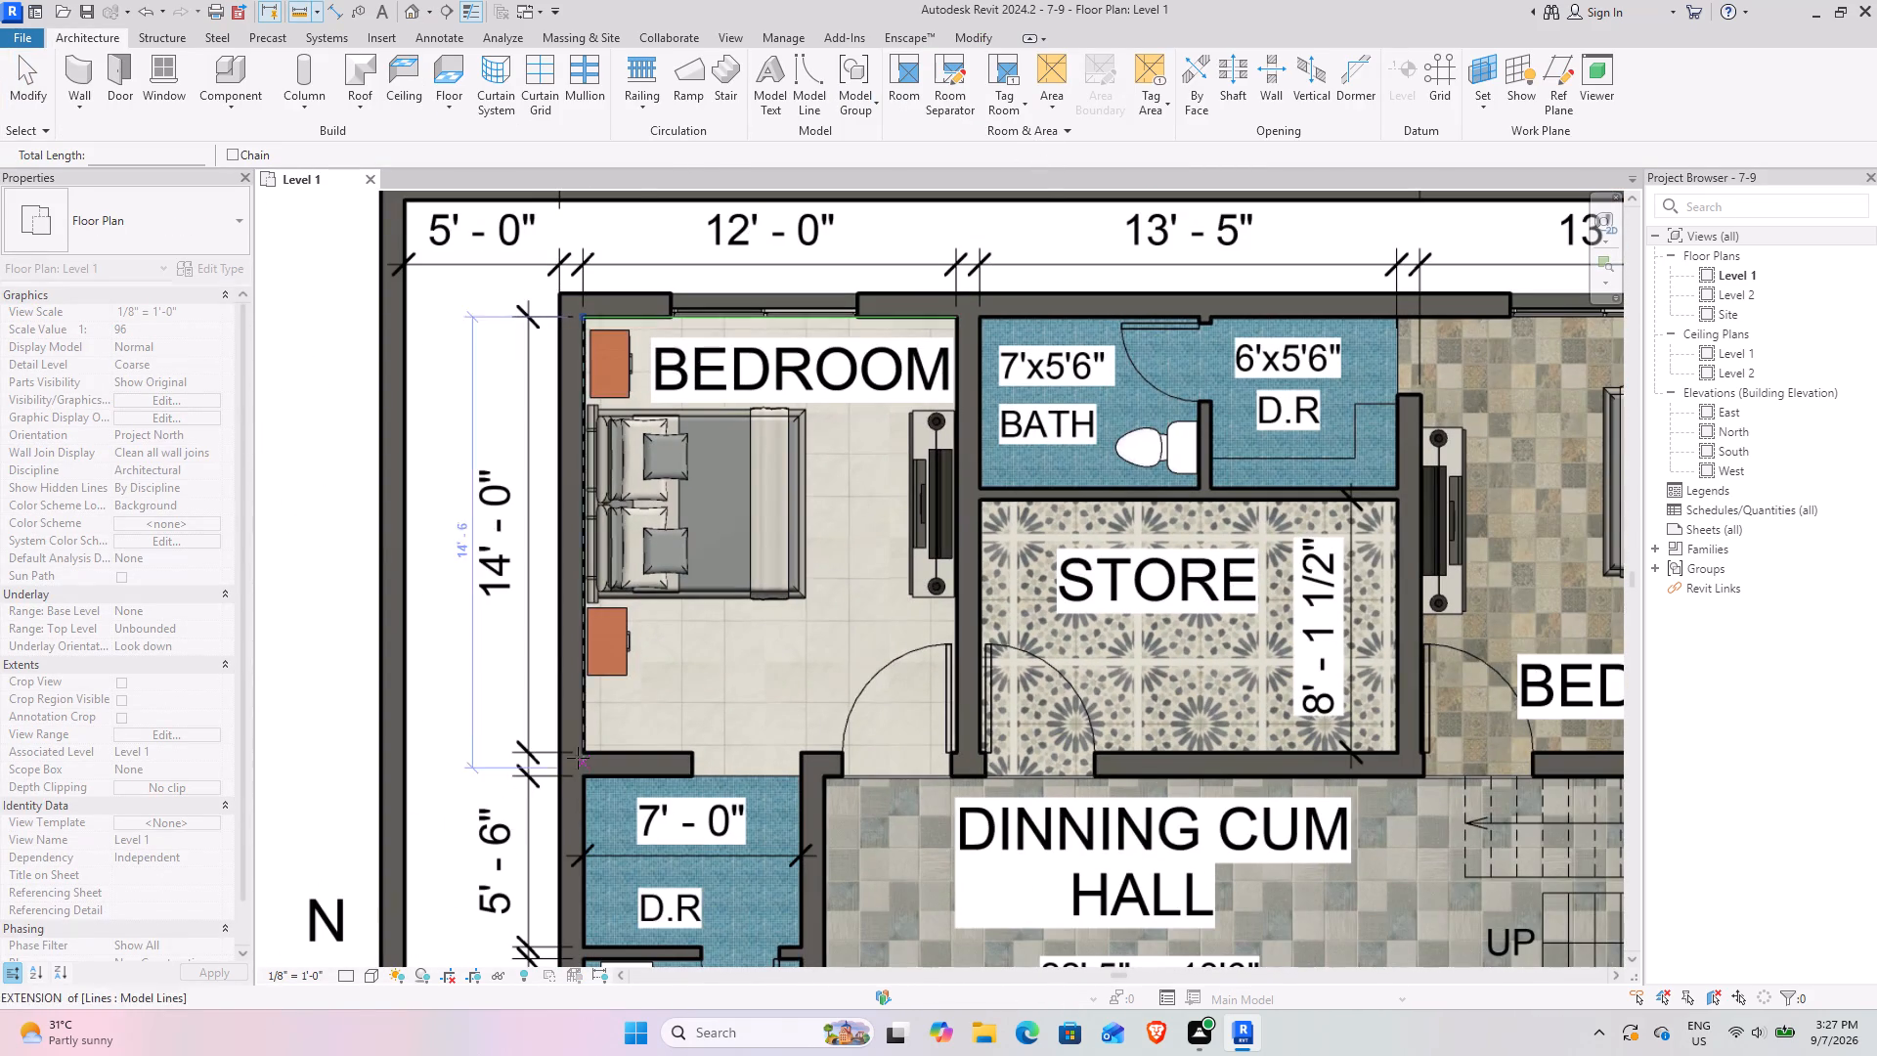
scroll(557, 779, "up", 8)
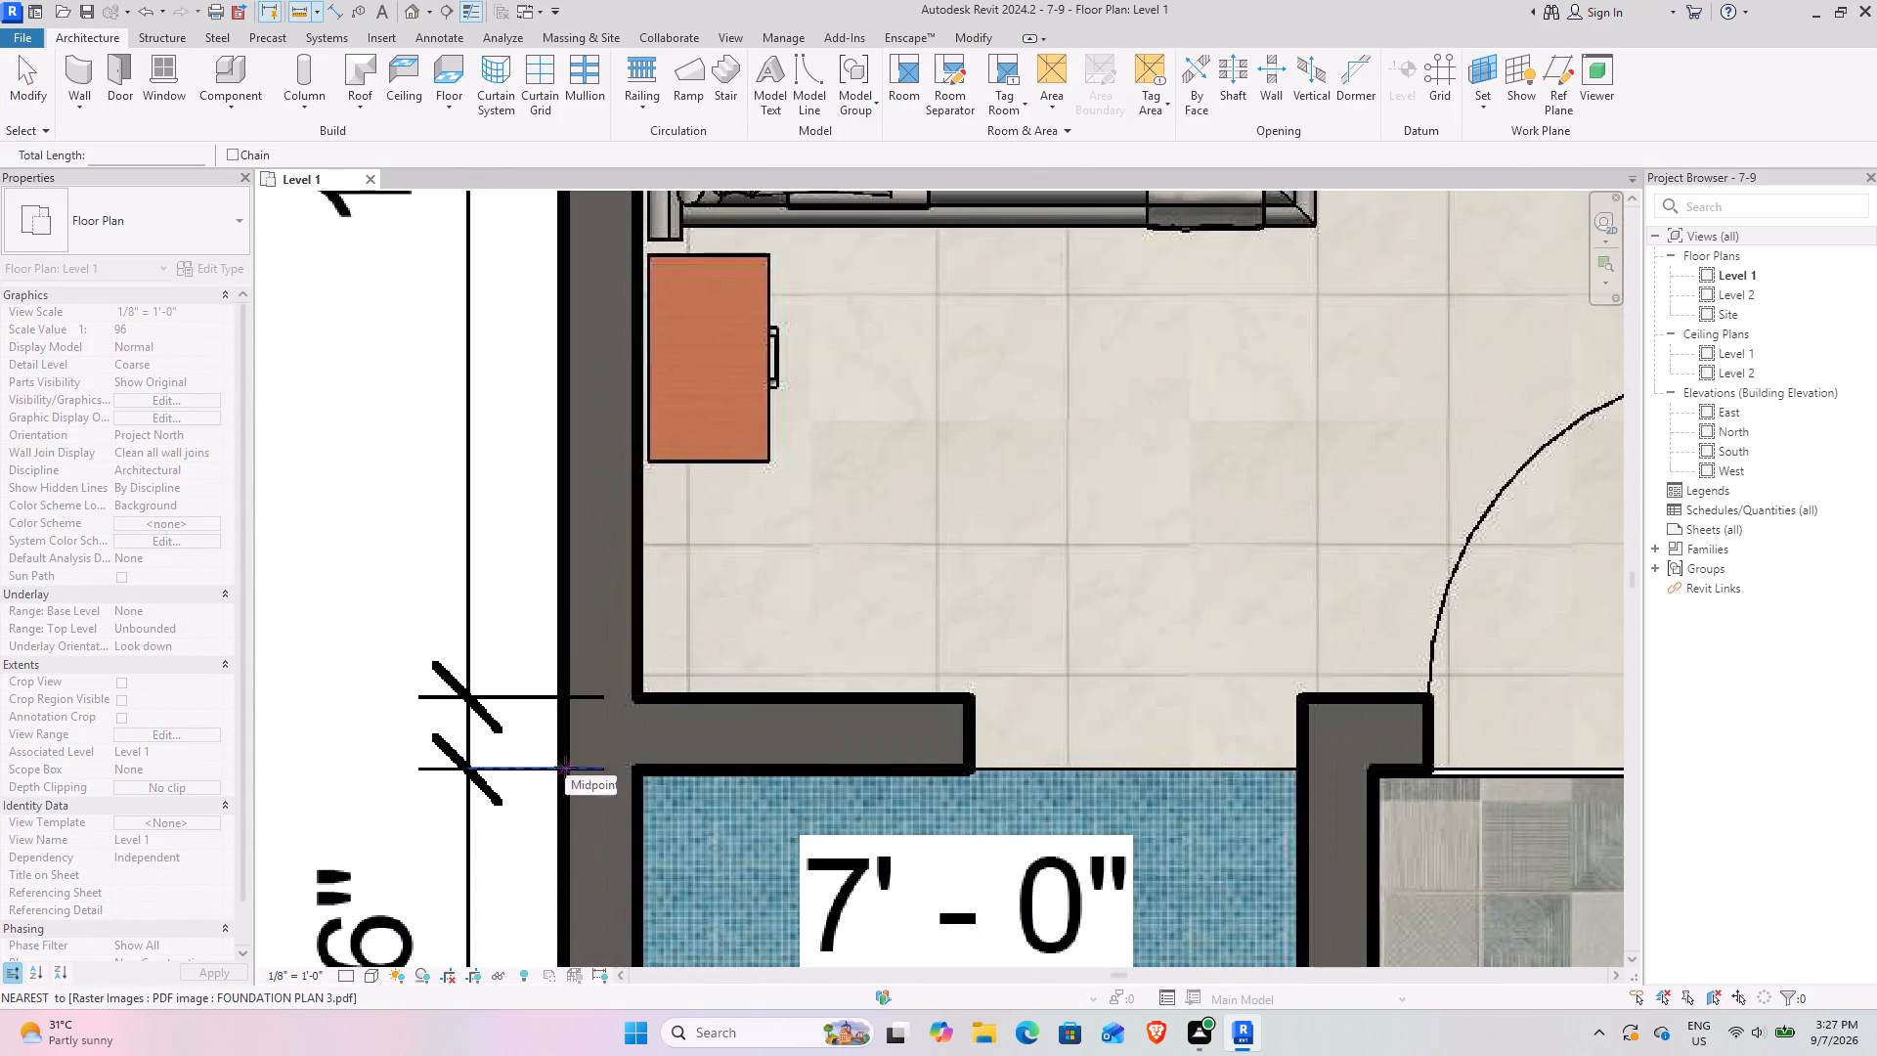
left_click(565, 770)
middle_click_drag(596, 395, 679, 943)
middle_click_drag(622, 439, 659, 682)
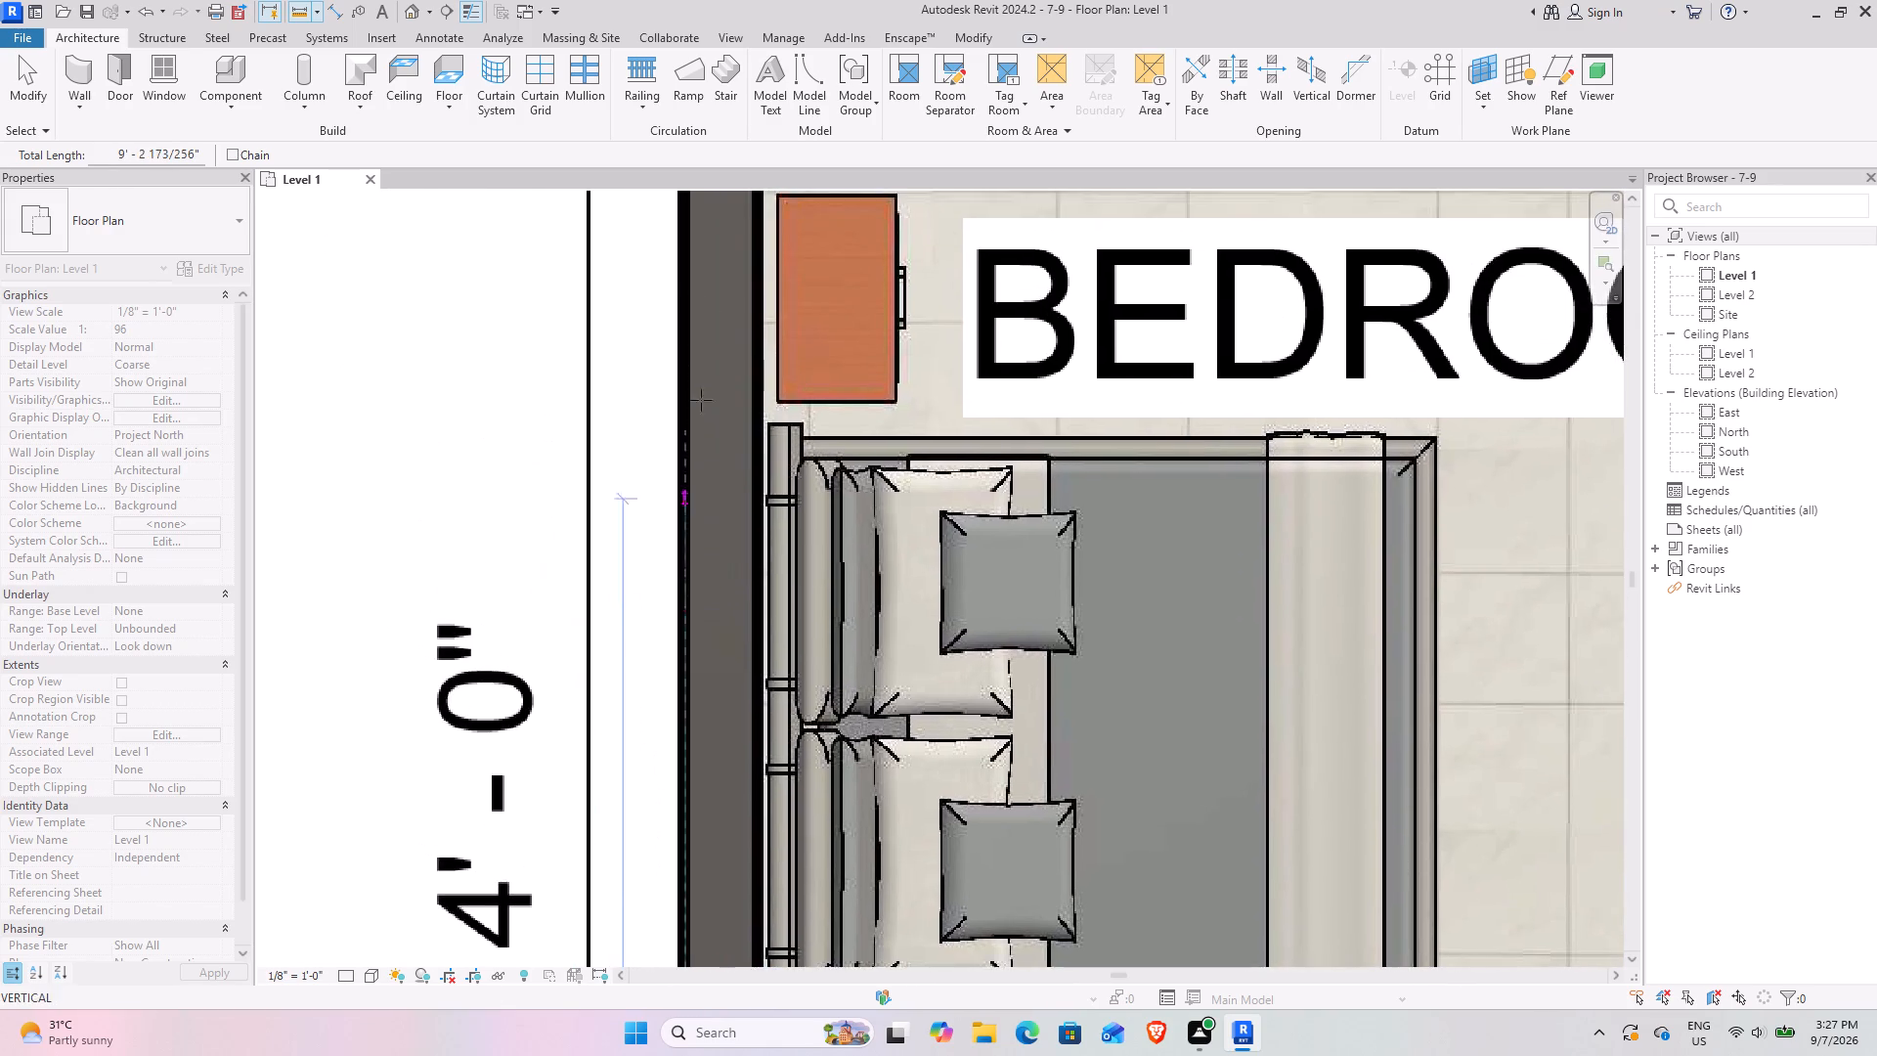
scroll(704, 279, "down", 4)
middle_click_drag(682, 242, 660, 412)
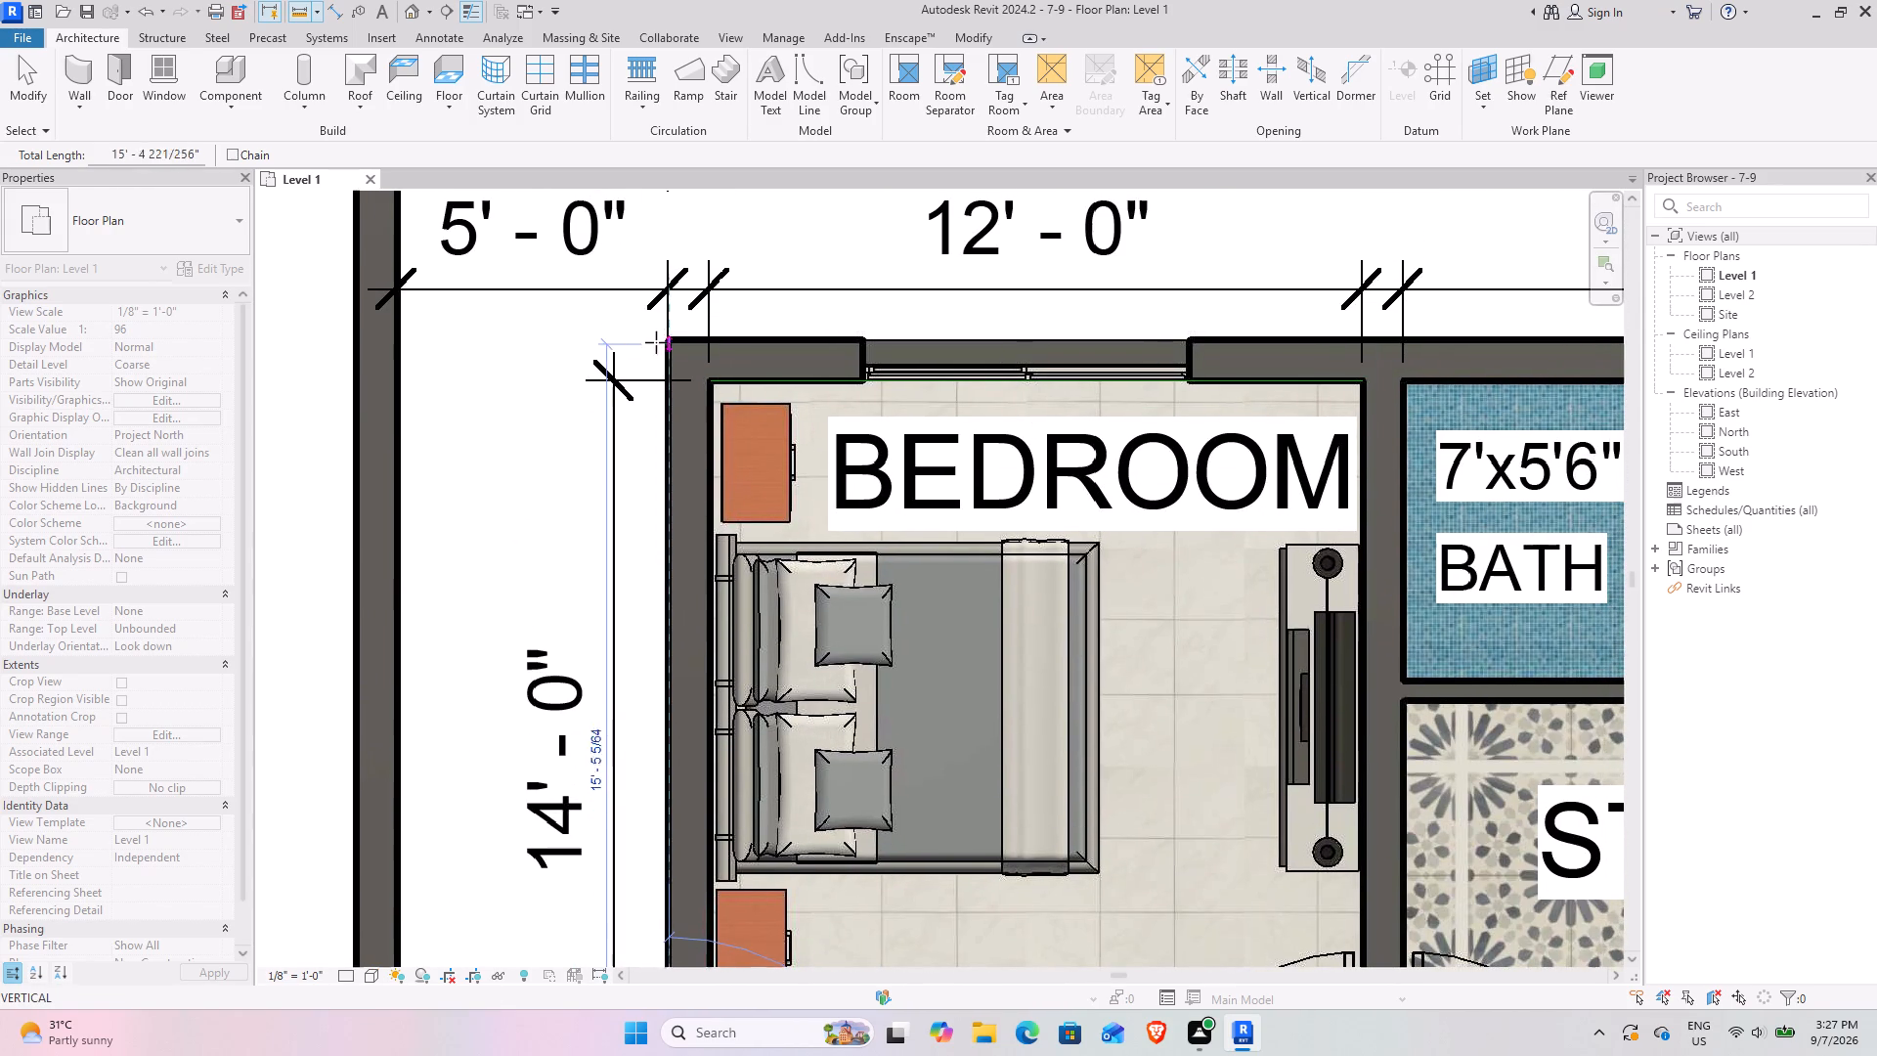
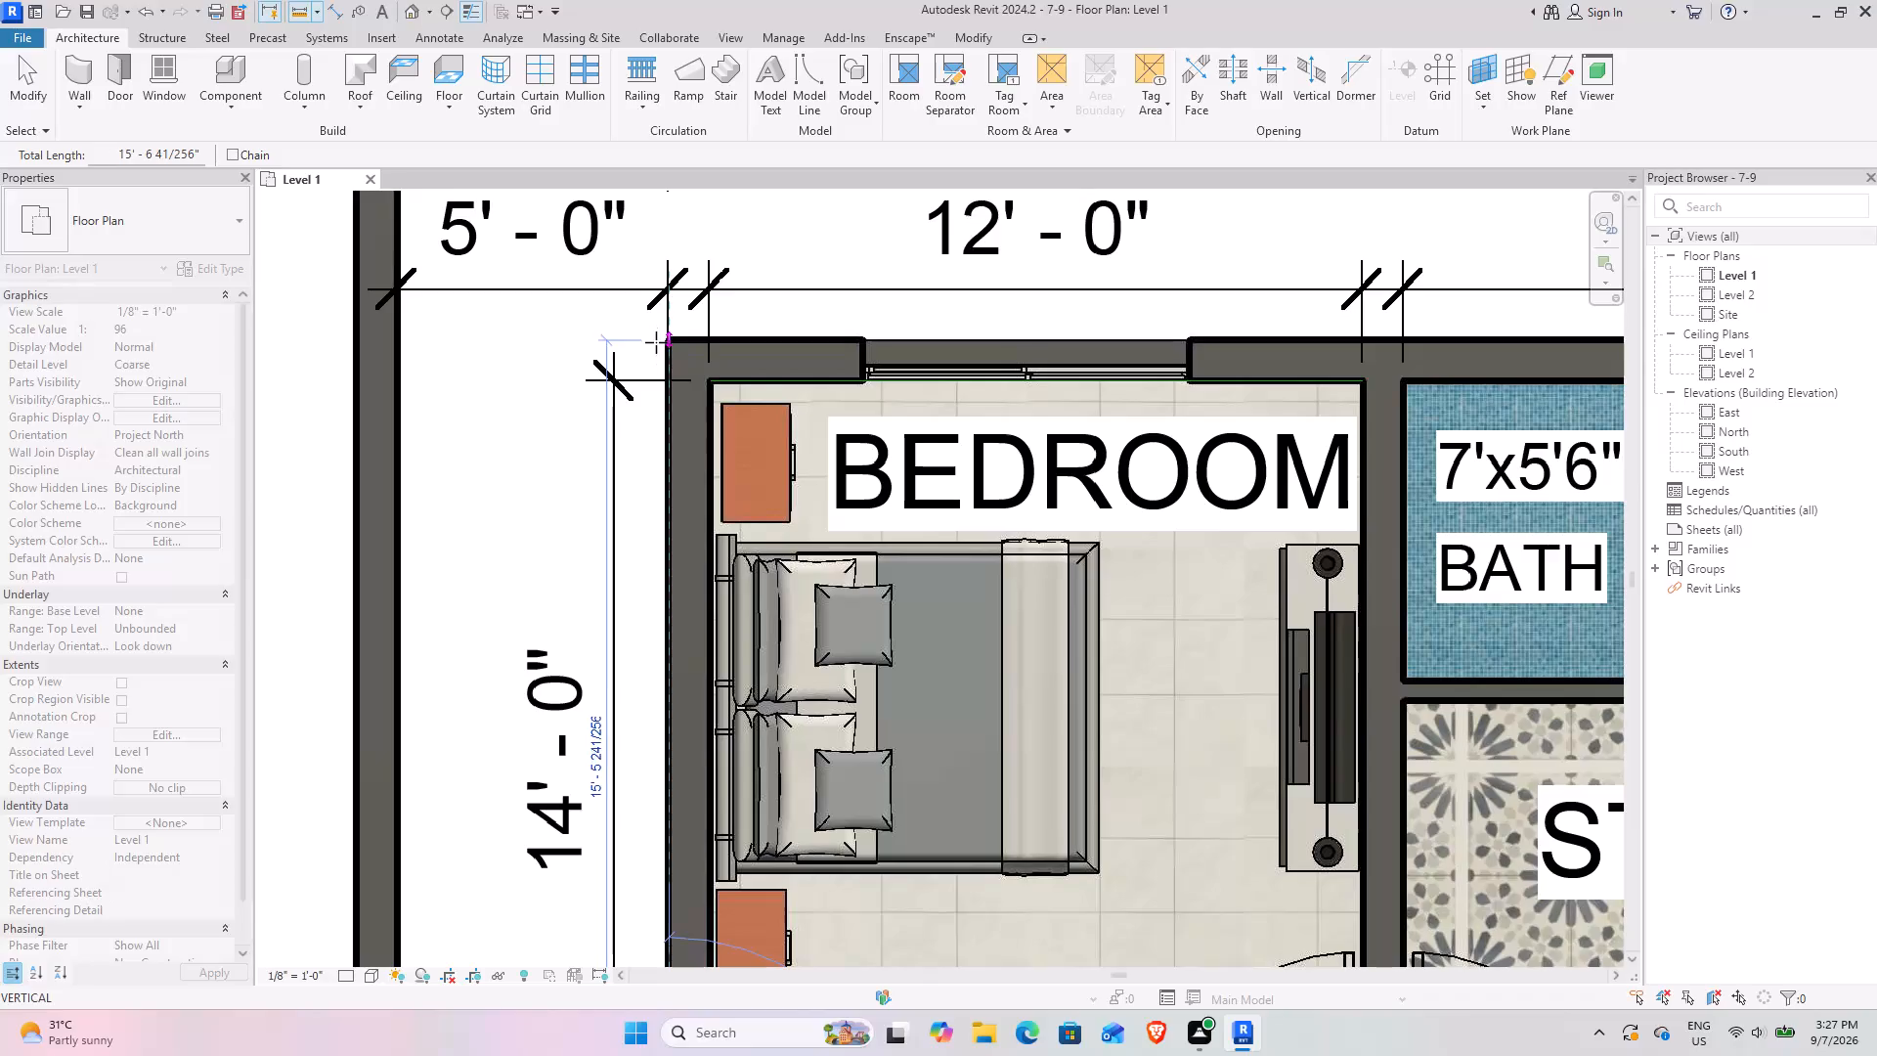
Check the measured length of the upper-left bedroom's outer side wall at its outer corner.
scroll(669, 347, "up", 3)
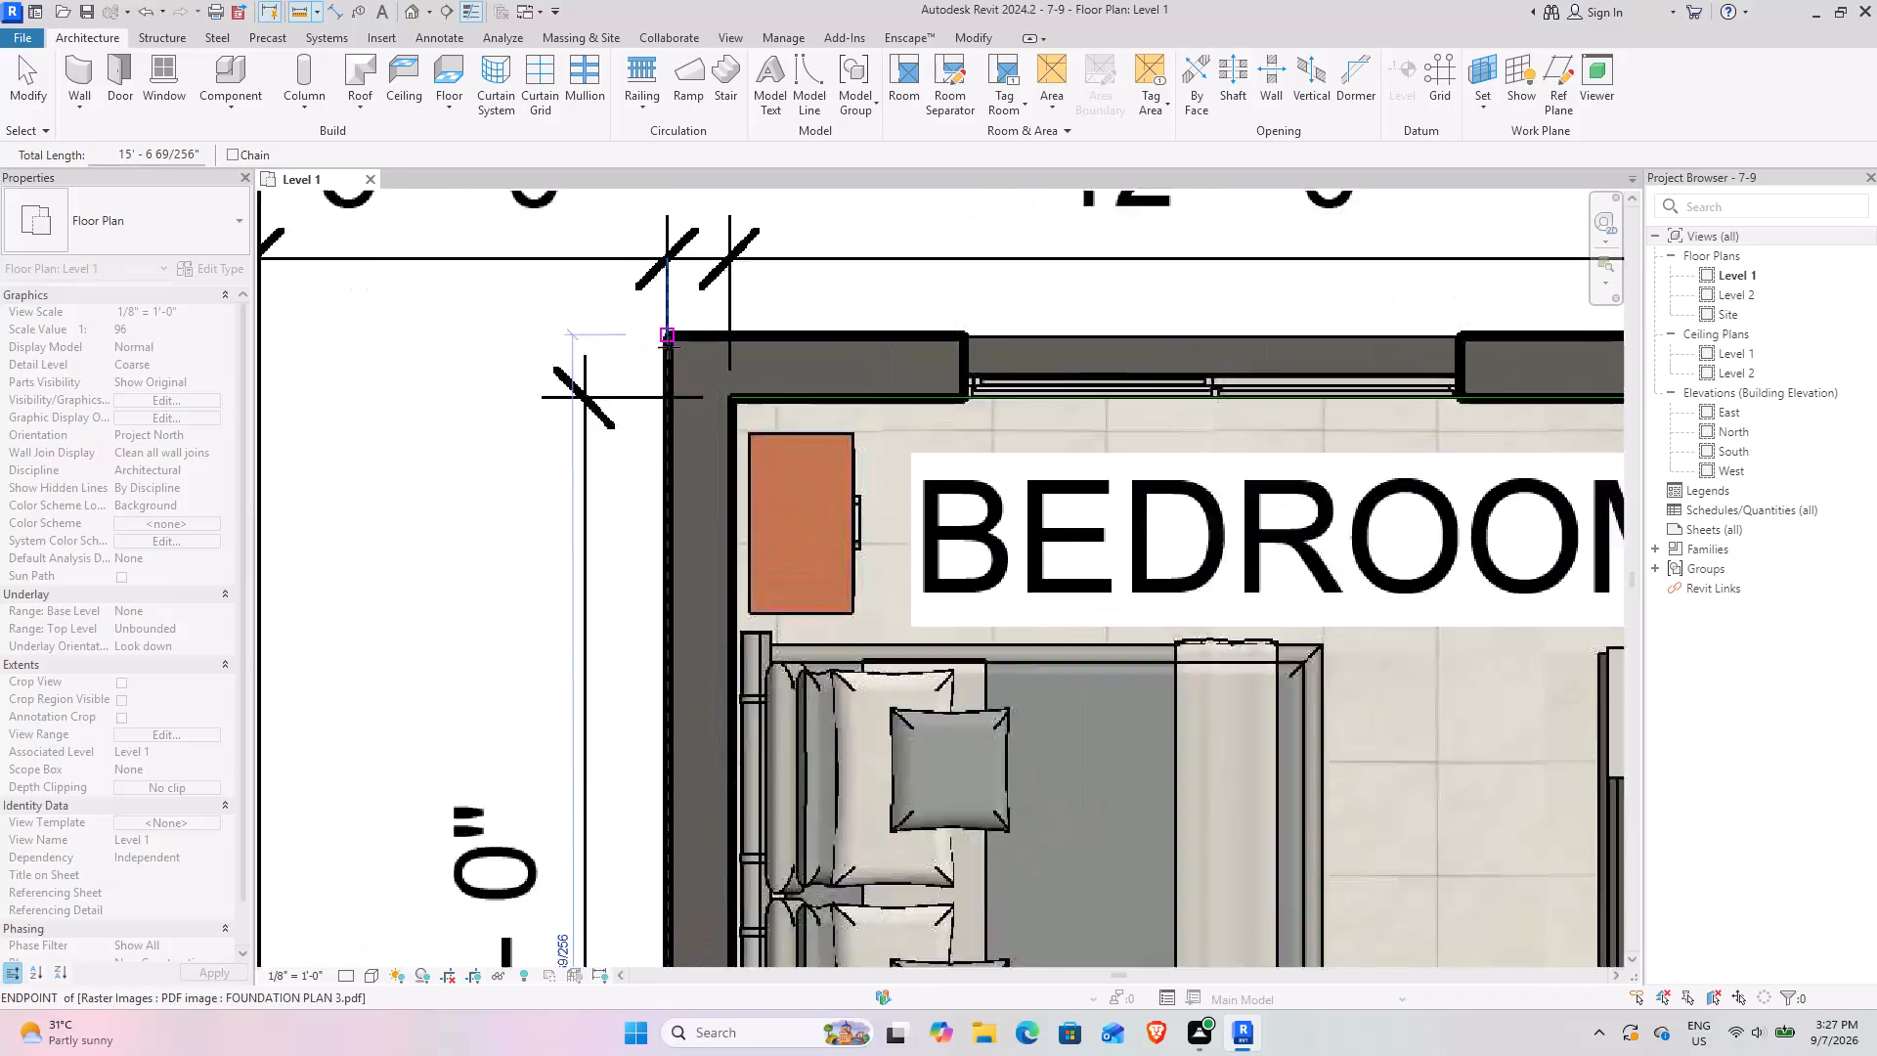
scroll(669, 347, "up", 1)
middle_click_drag(669, 347, 681, 217)
scroll(677, 273, "down", 4)
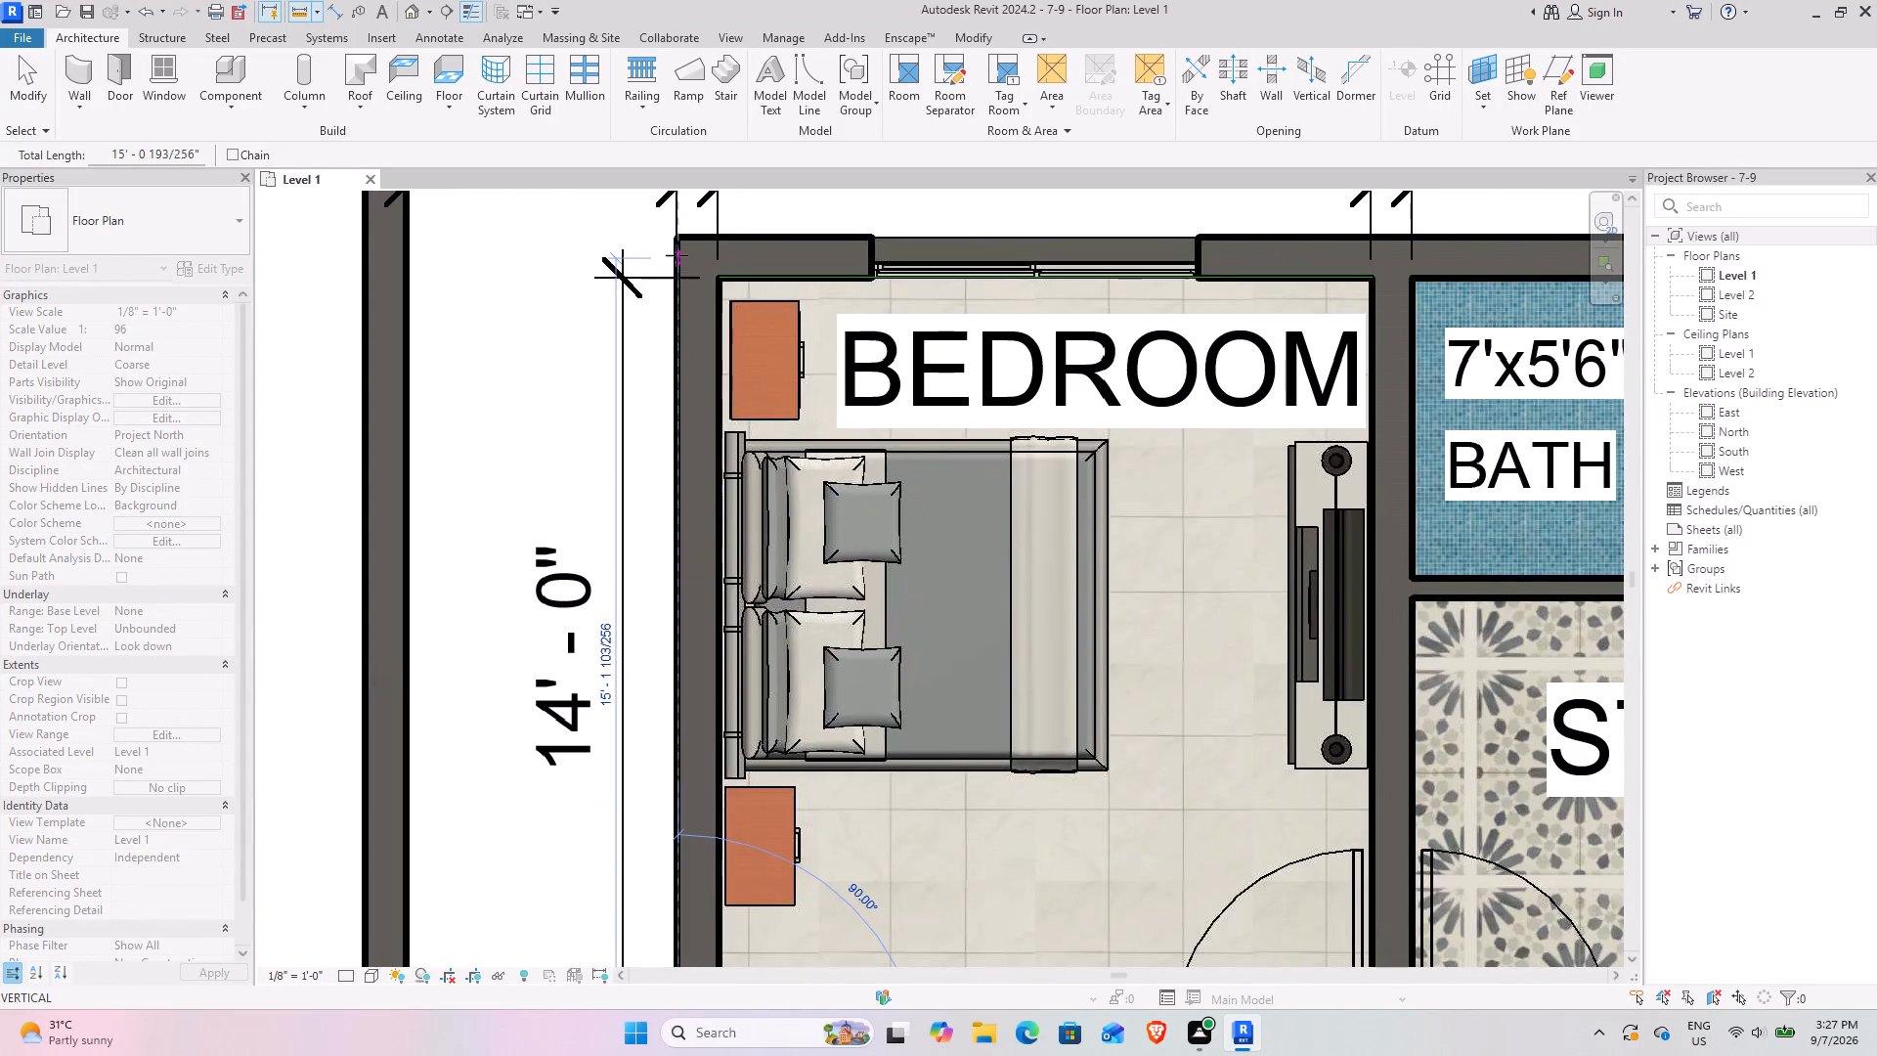
scroll(677, 238, "down", 3)
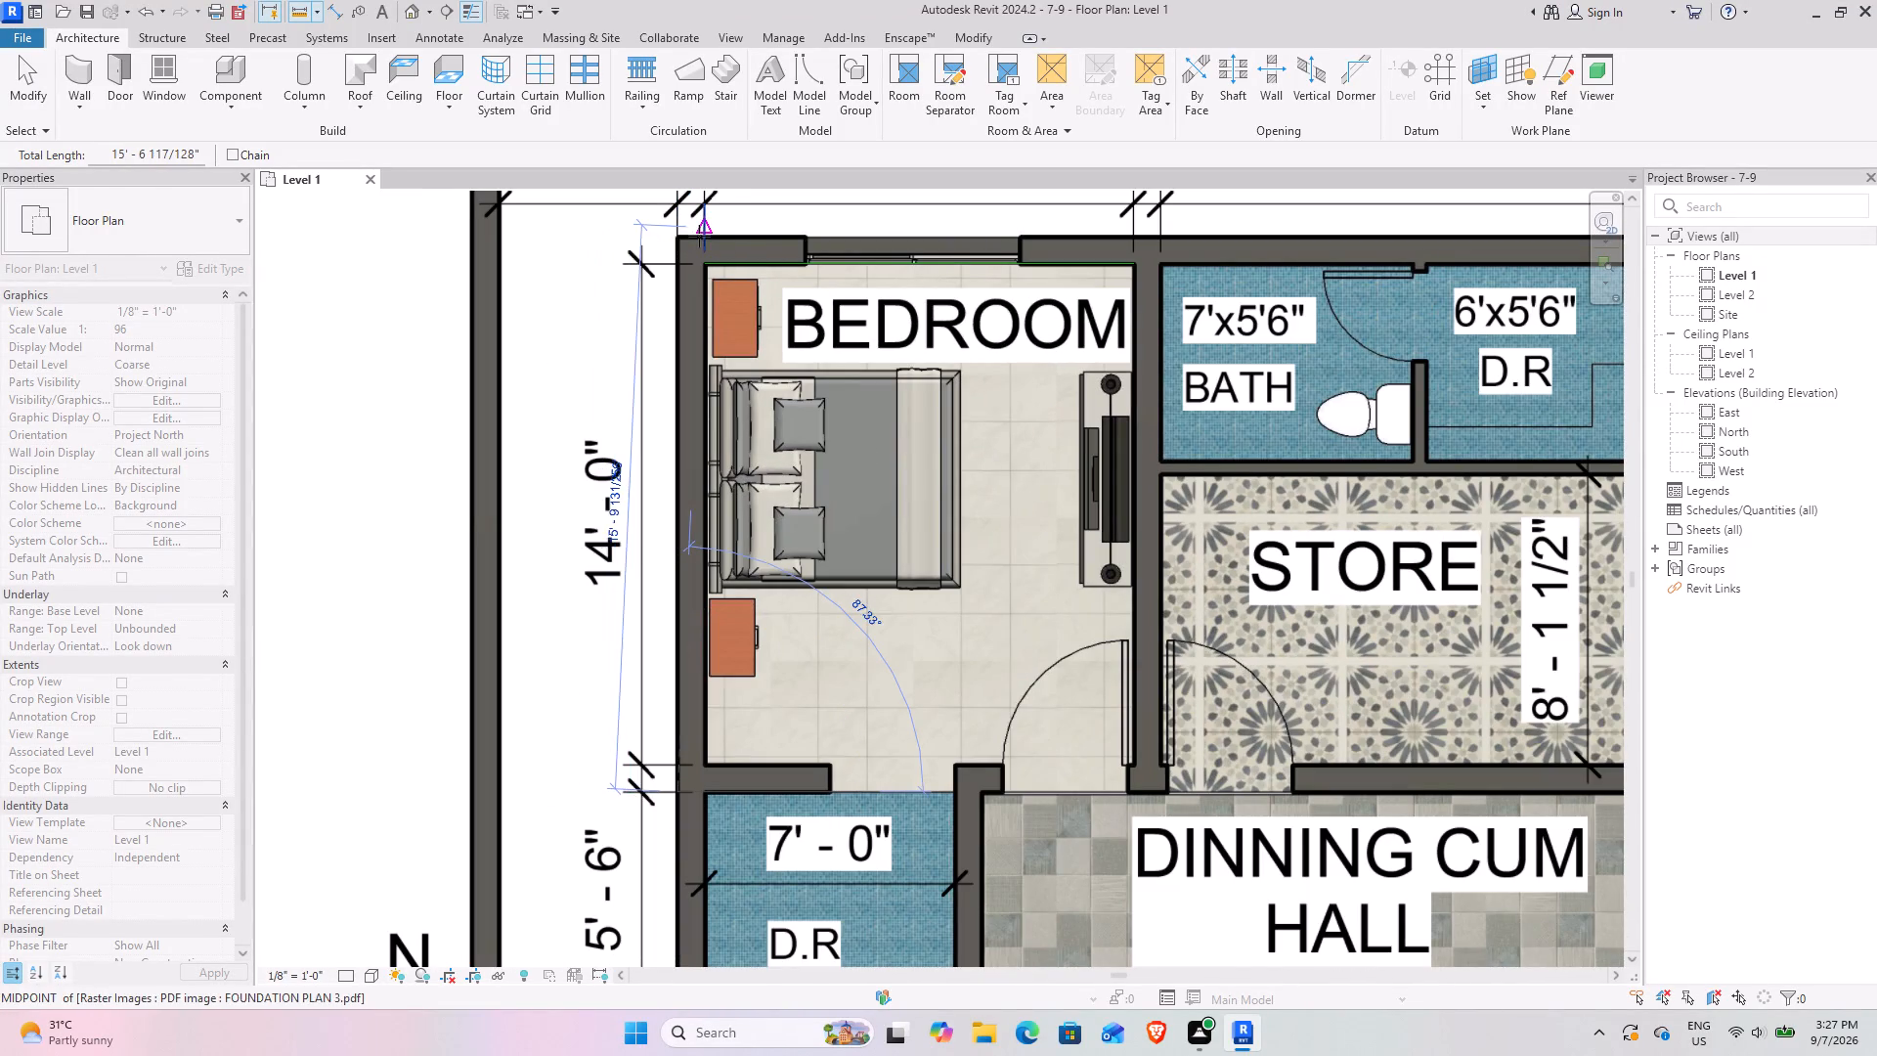
key("Escape")
Measure the upper-left bedroom's inner depth along its outer side wall, between the inner faces of its lower and upper walls.
scroll(682, 742, "up", 3)
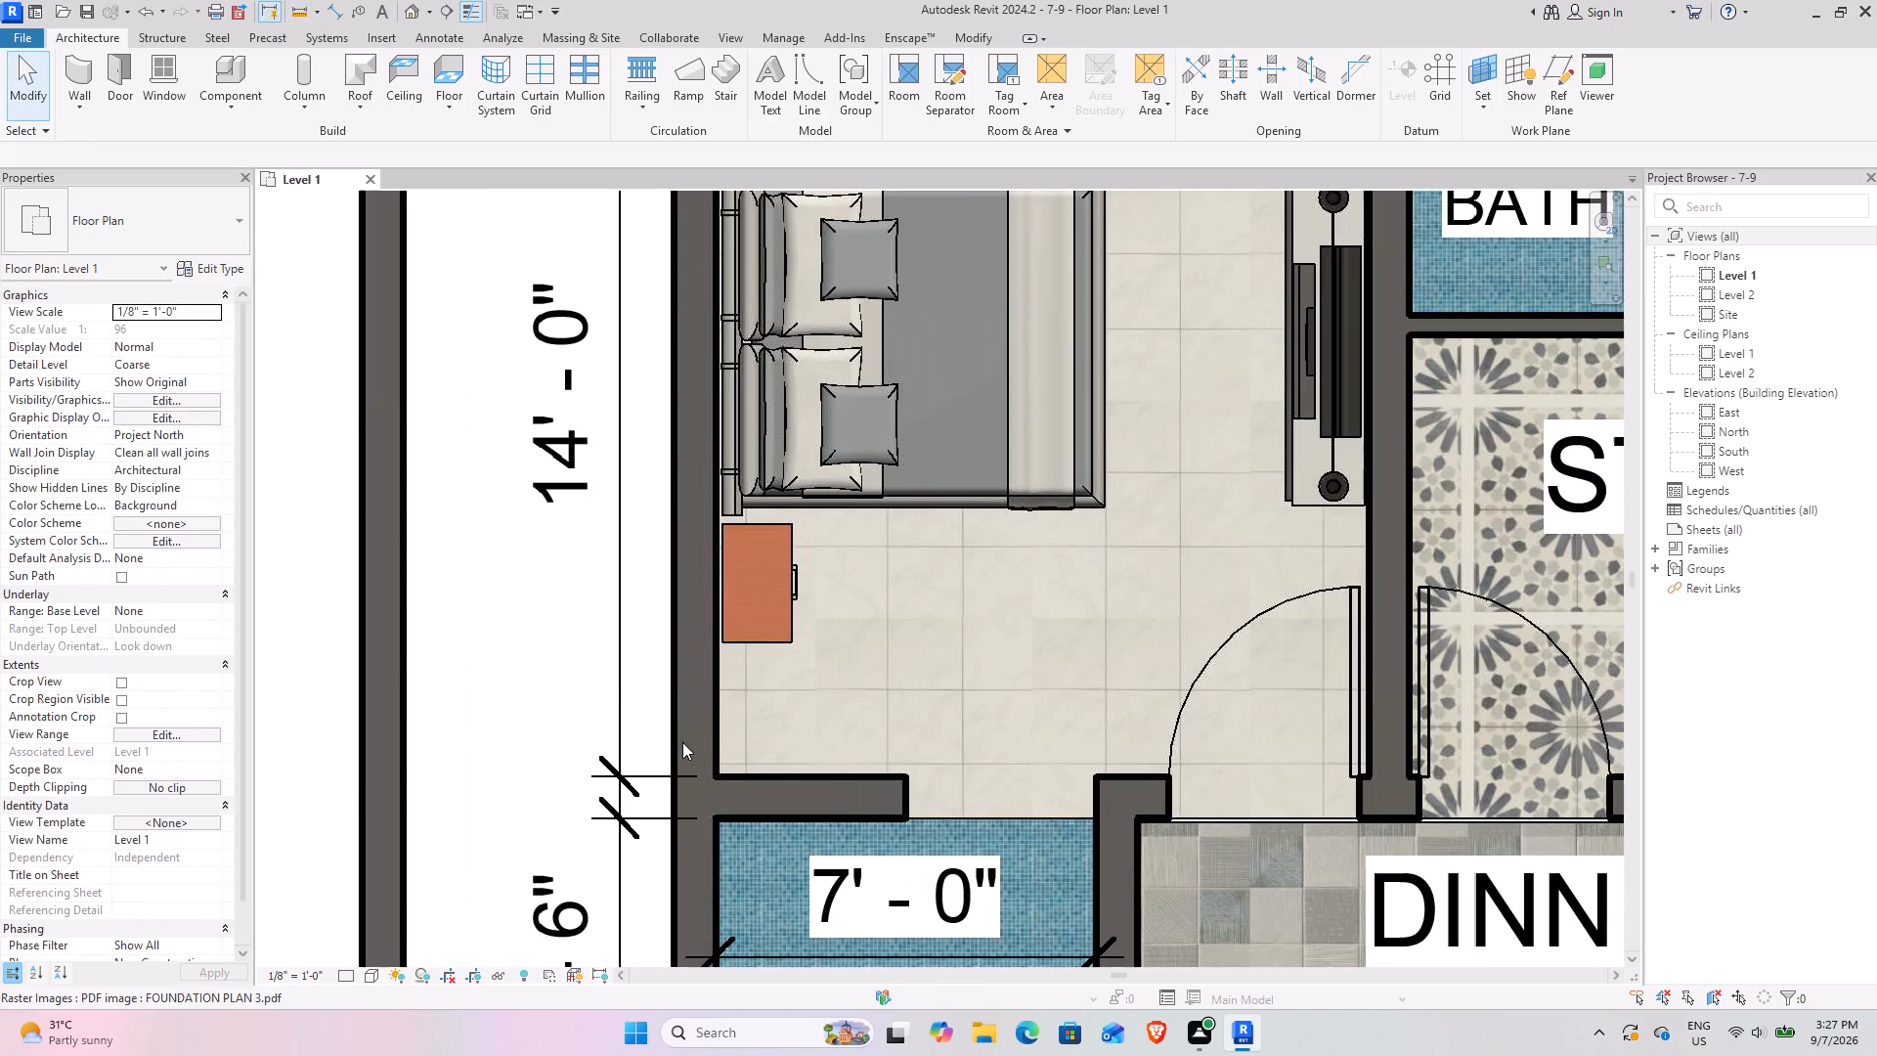
type("mb")
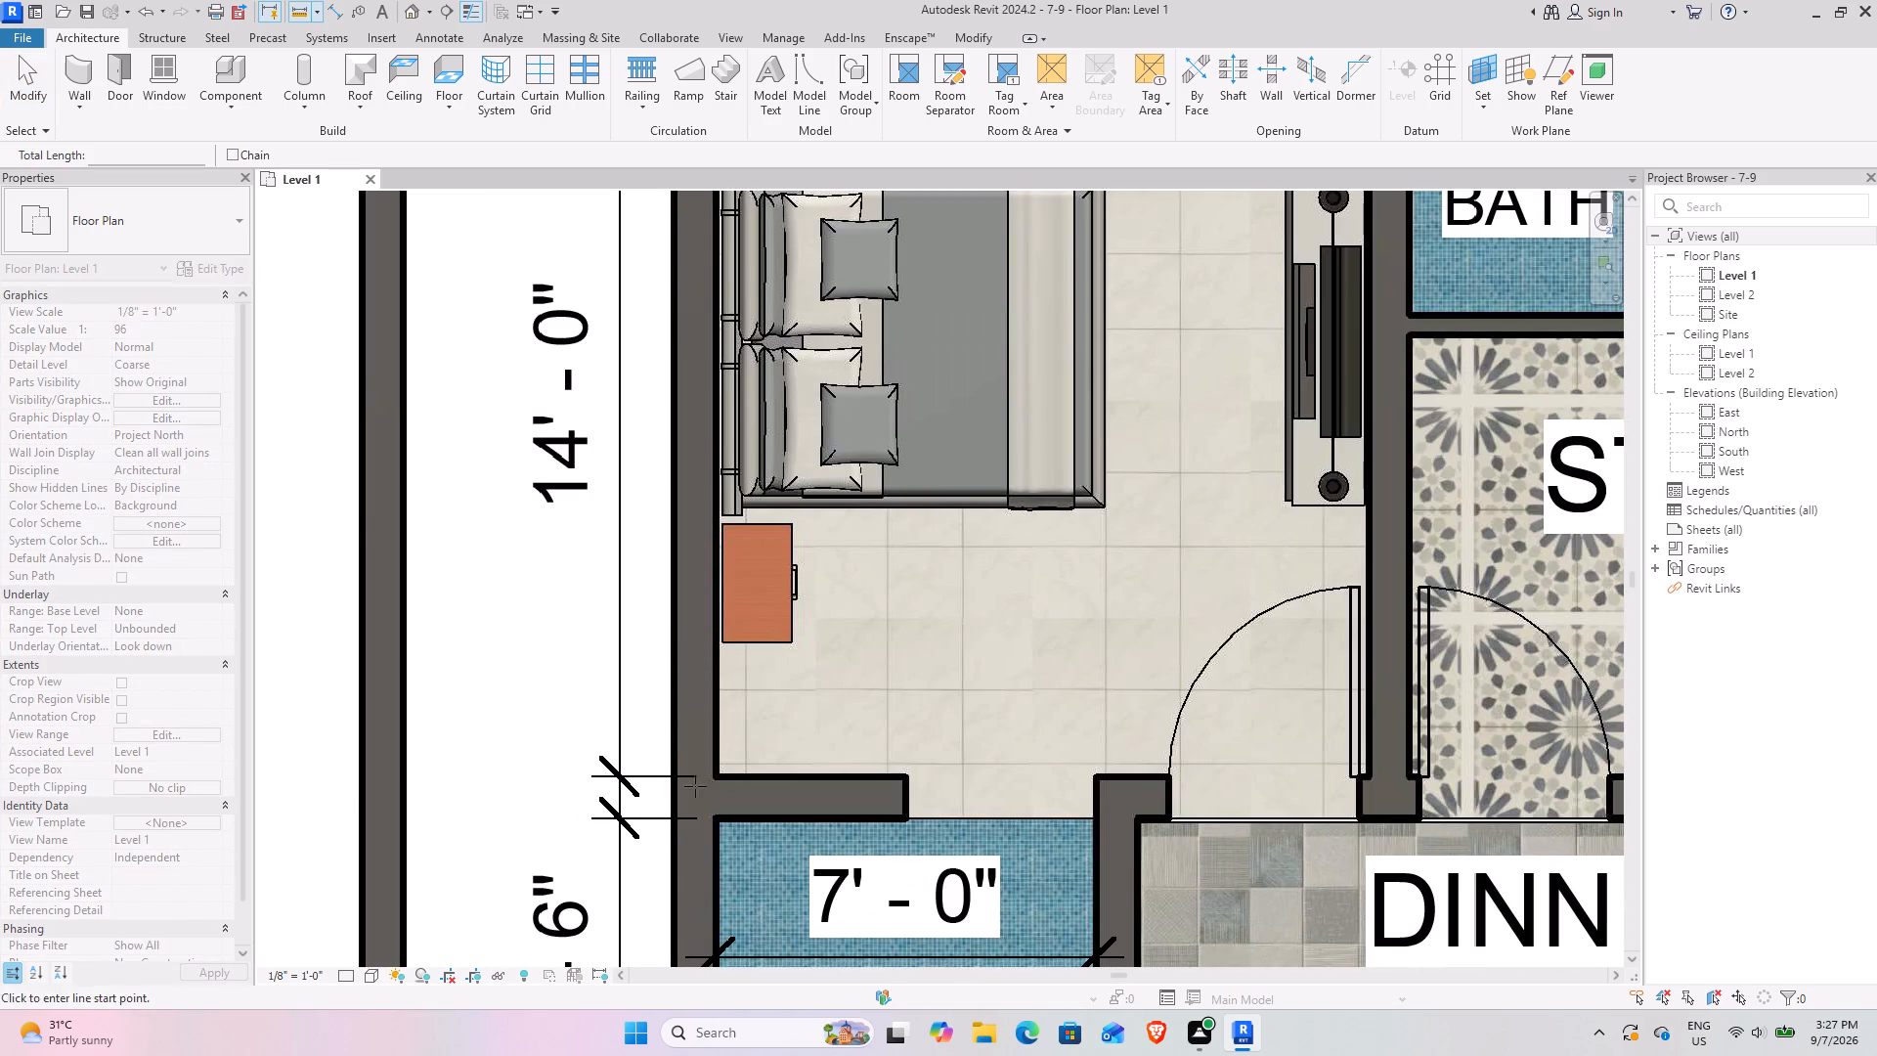
left_click(671, 770)
middle_click_drag(669, 415, 683, 797)
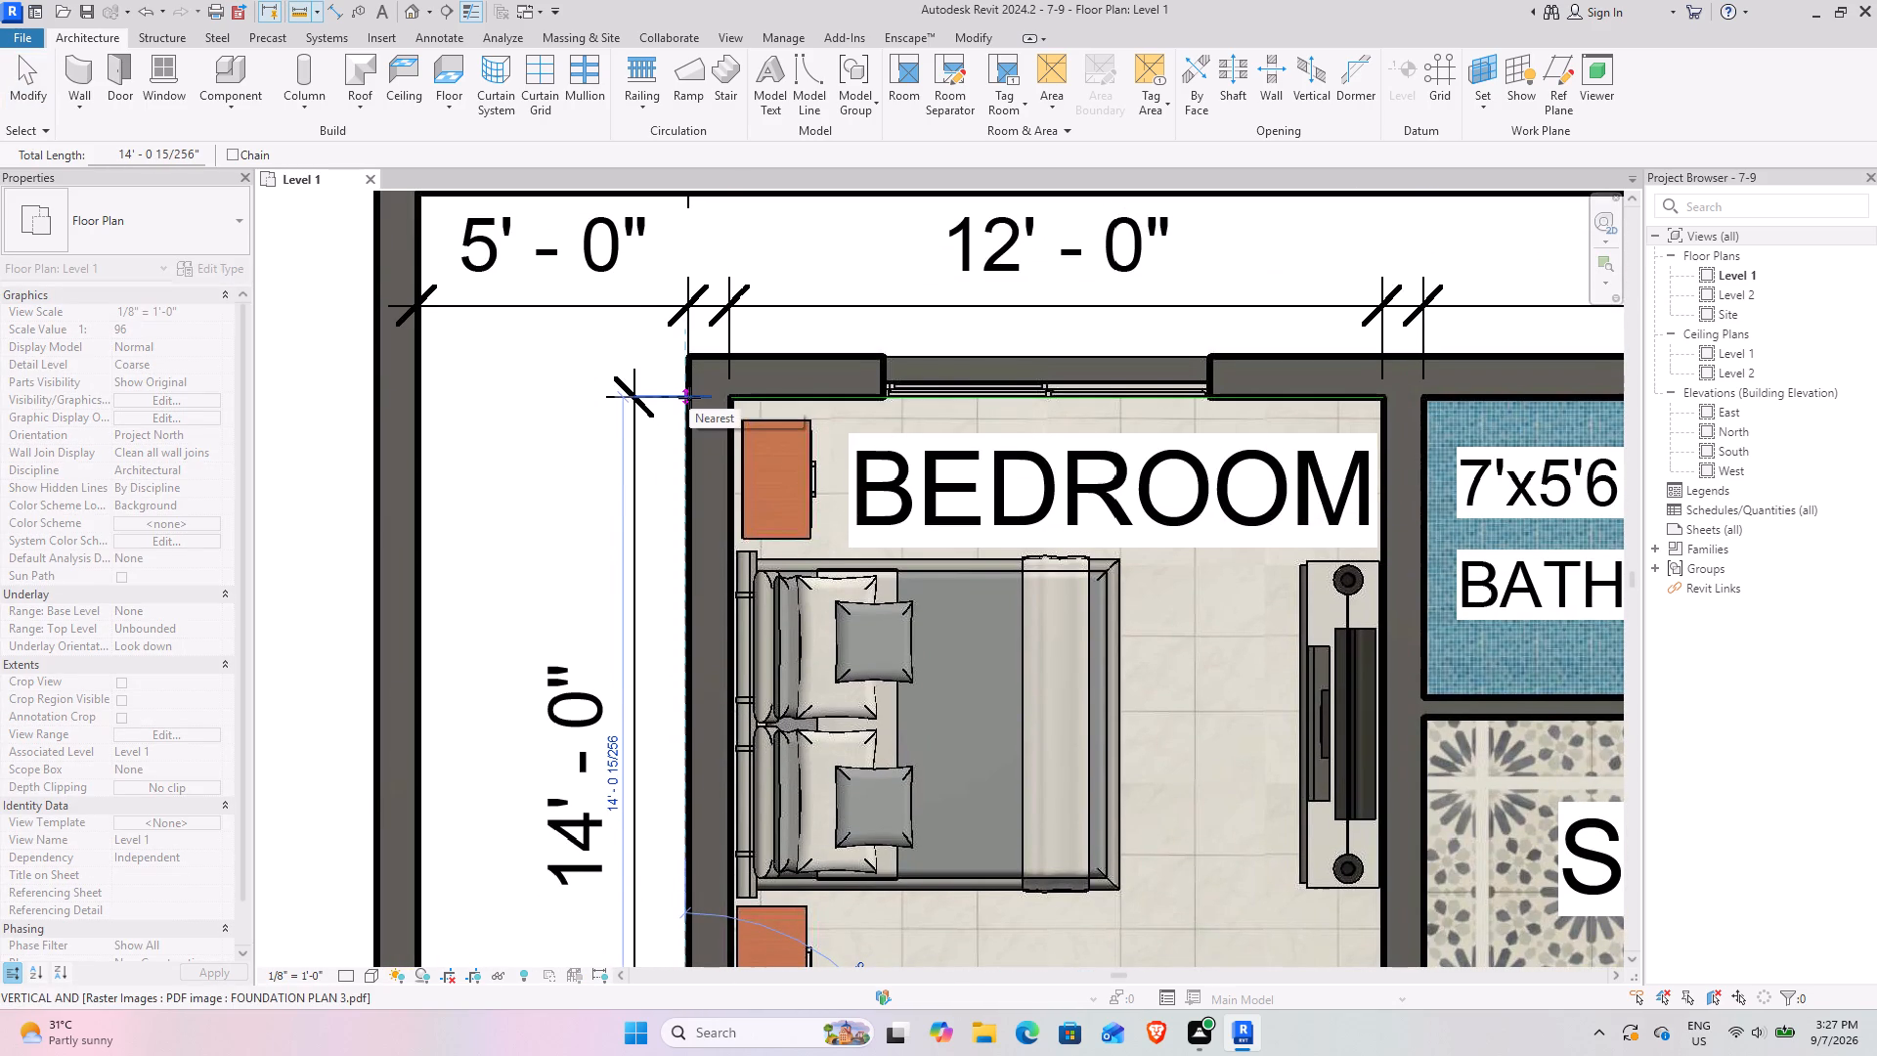
key("Escape")
Review the whole foundation plan with its rooms, boundary walls and dimension strings.
scroll(821, 536, "down", 2)
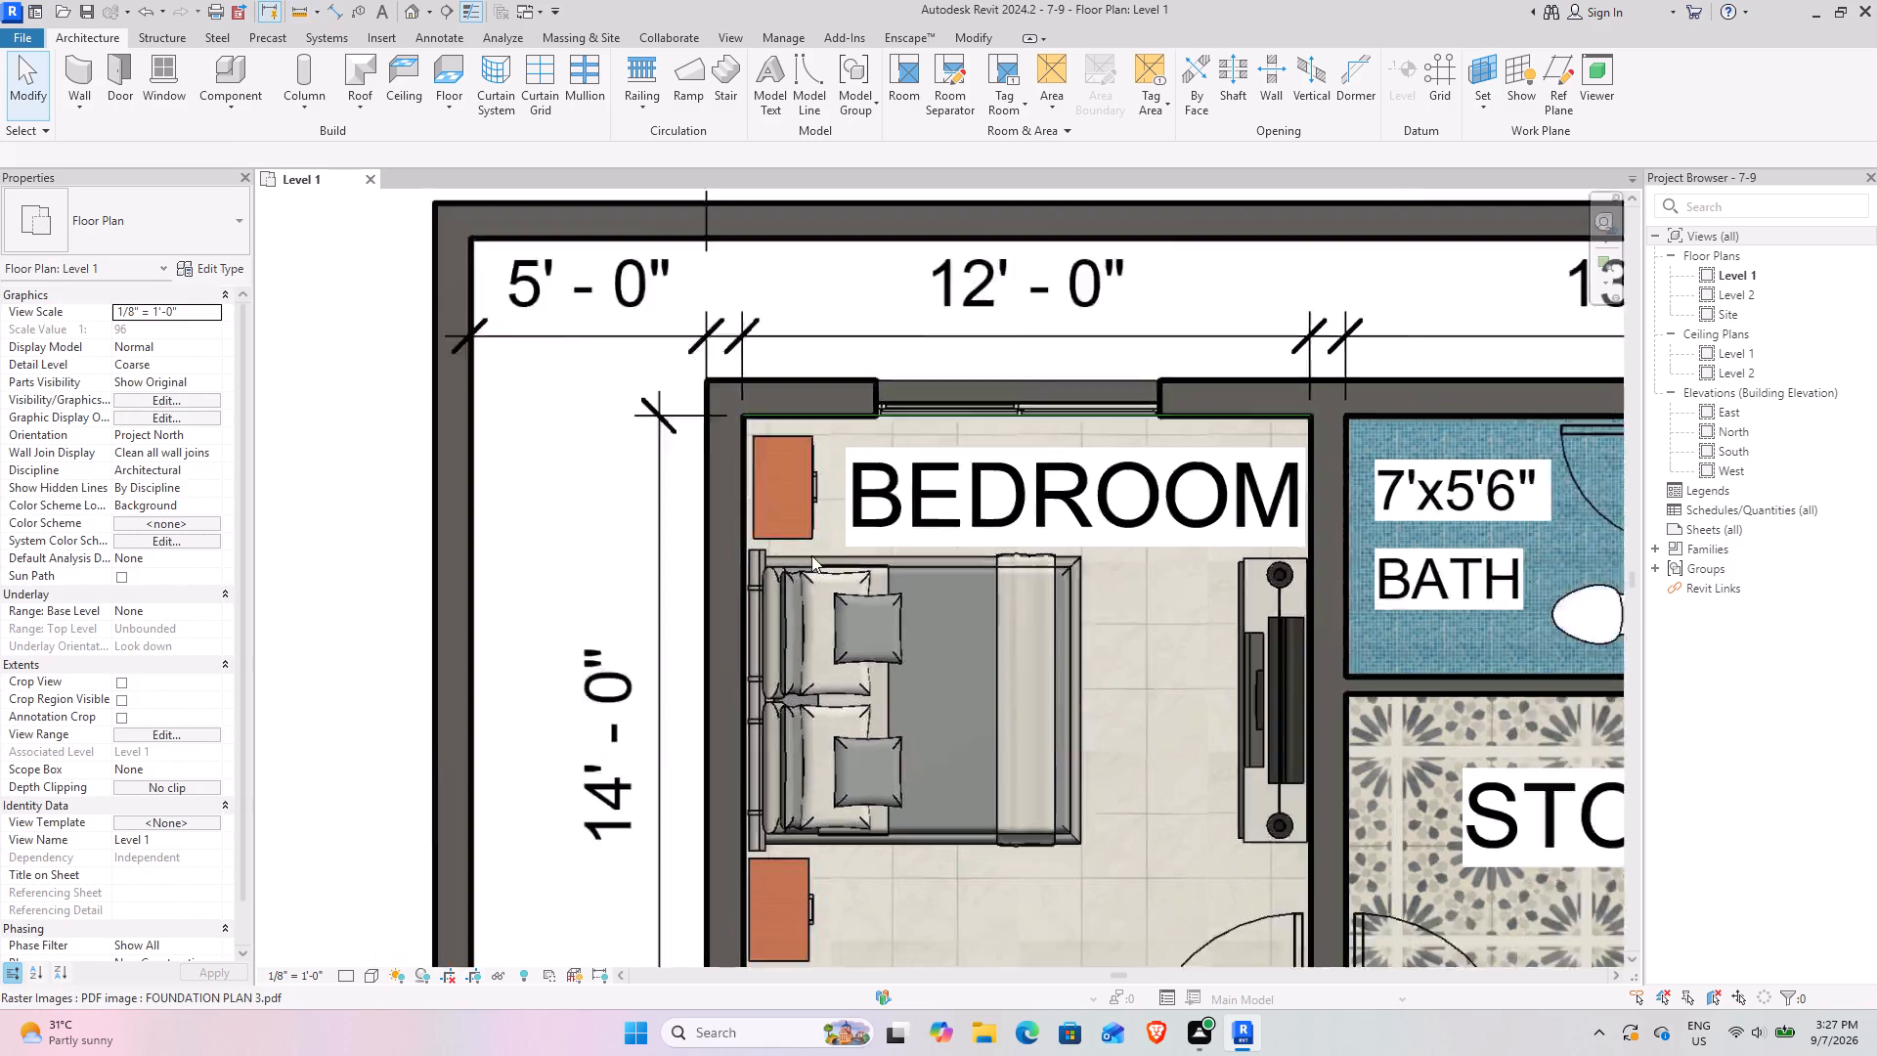
scroll(811, 555, "down", 7)
middle_click_drag(909, 542, 548, 418)
middle_click_drag(784, 521, 868, 303)
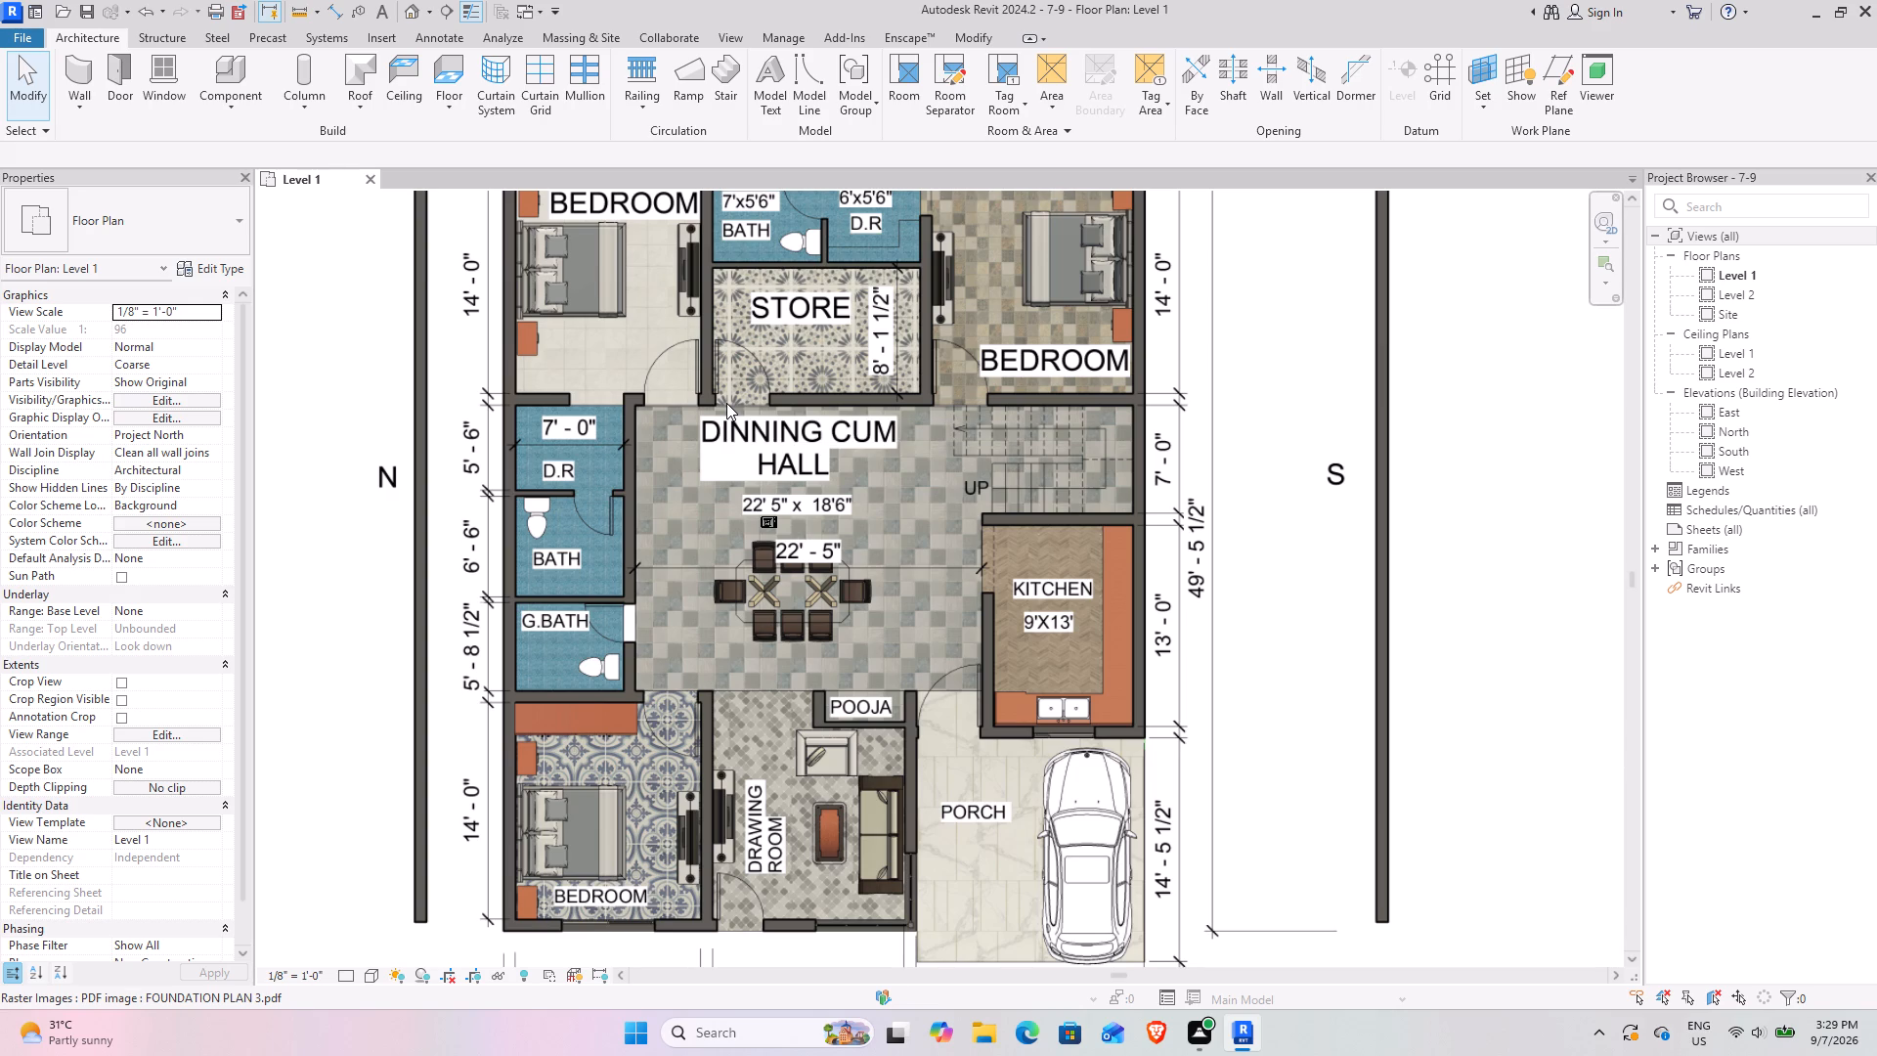
scroll(763, 404, "down", 1)
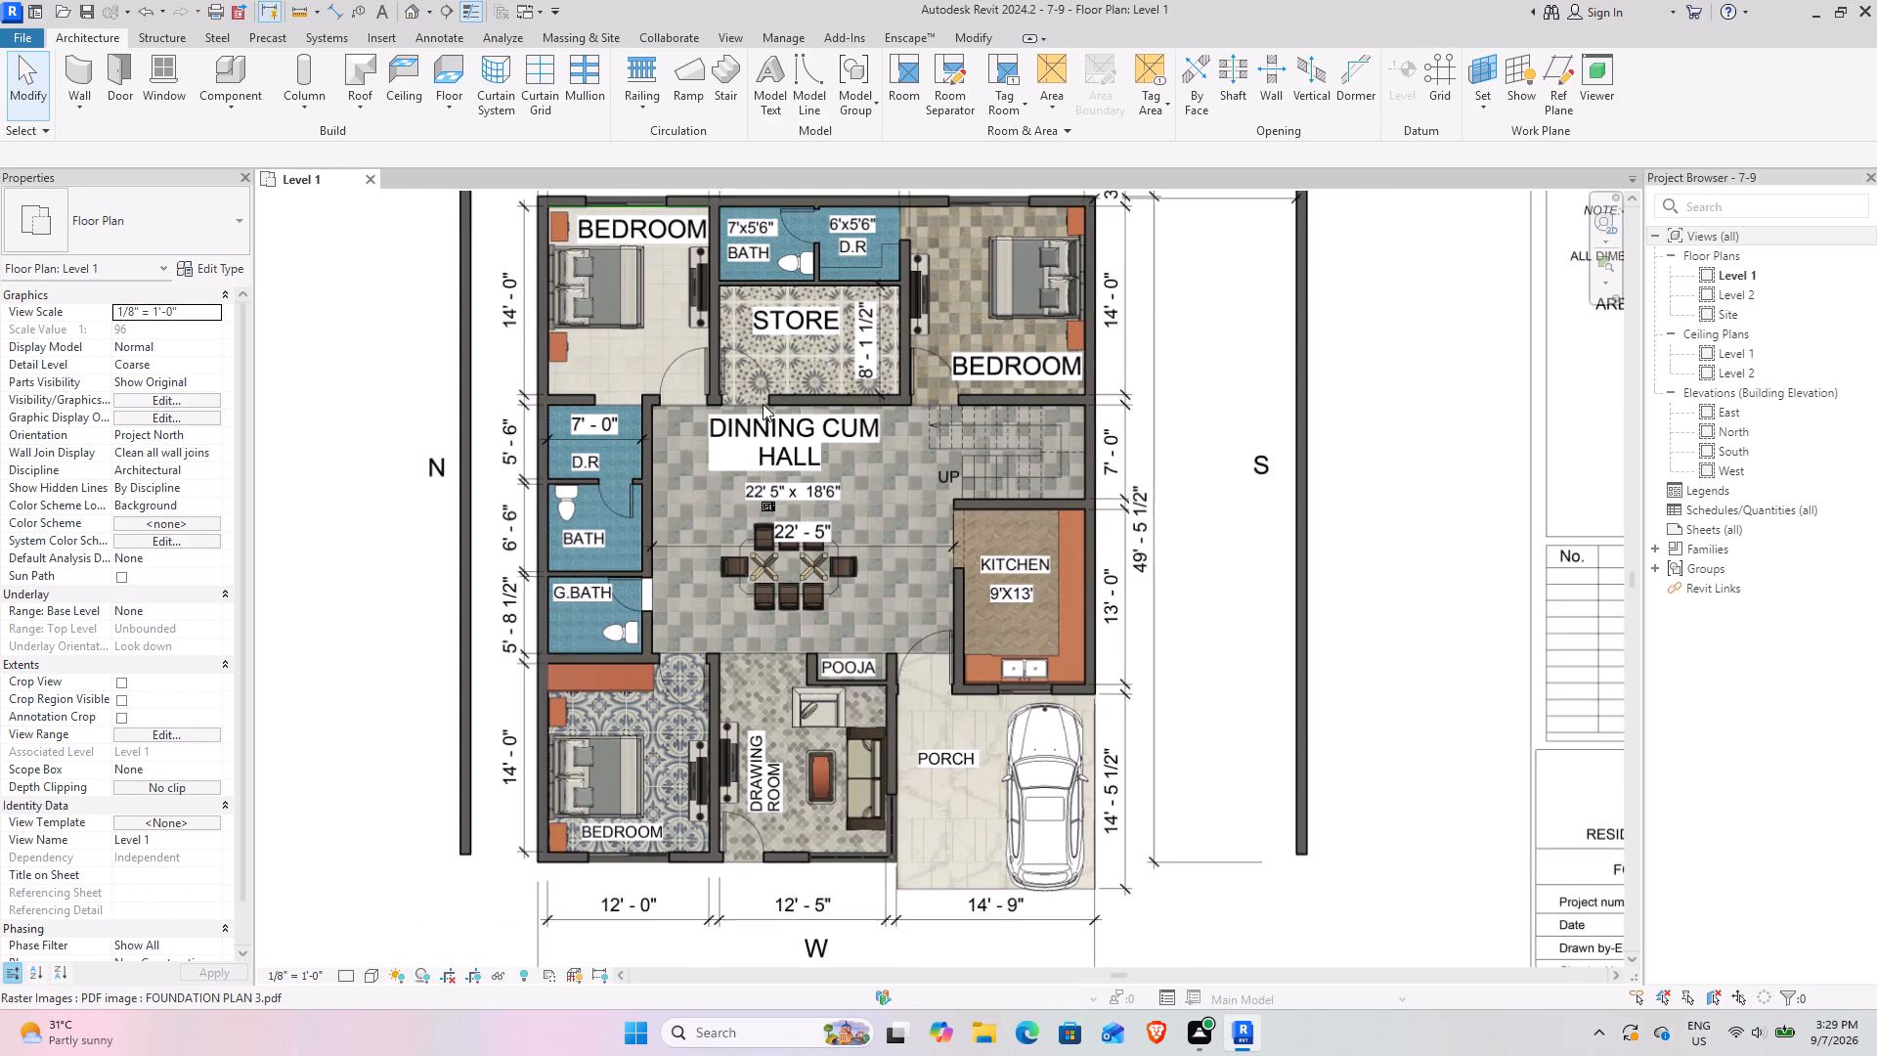
scroll(763, 404, "down", 1)
middle_click_drag(823, 373, 801, 449)
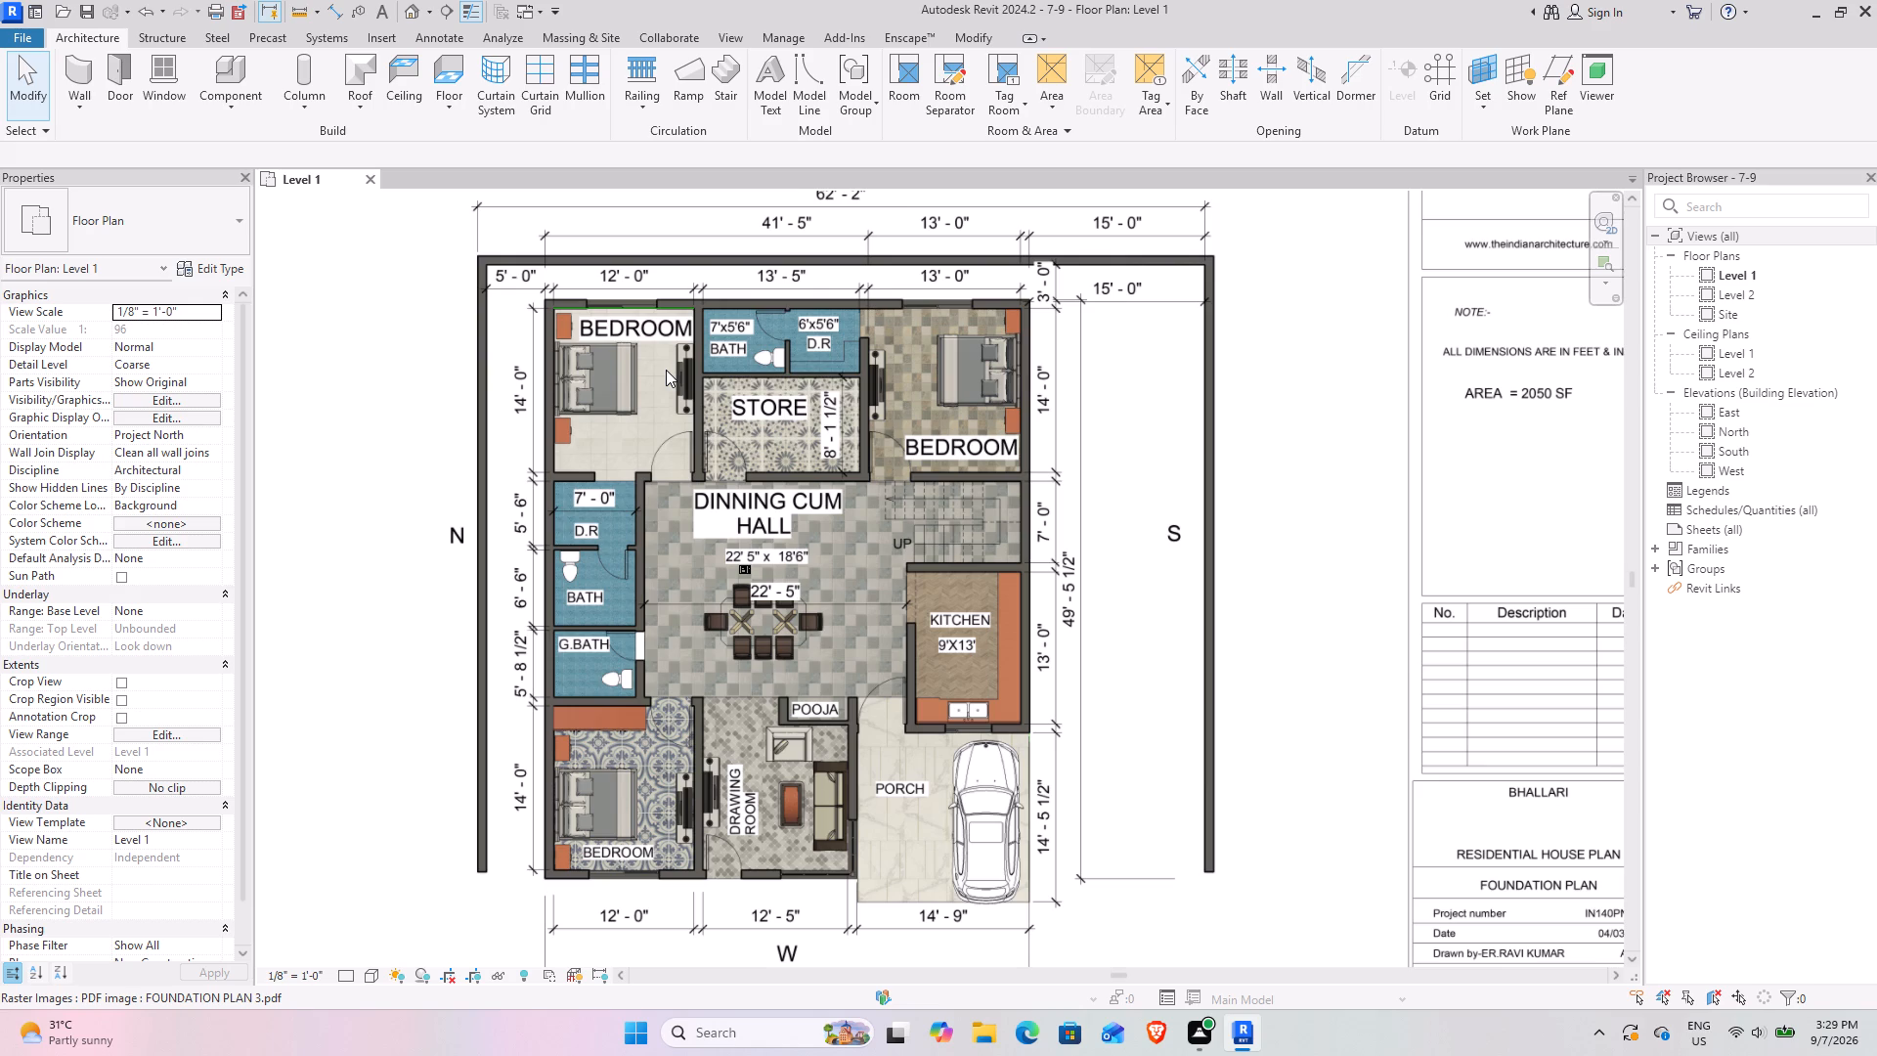
Open the North building elevation to work on the project's levels.
double_click(1760, 427)
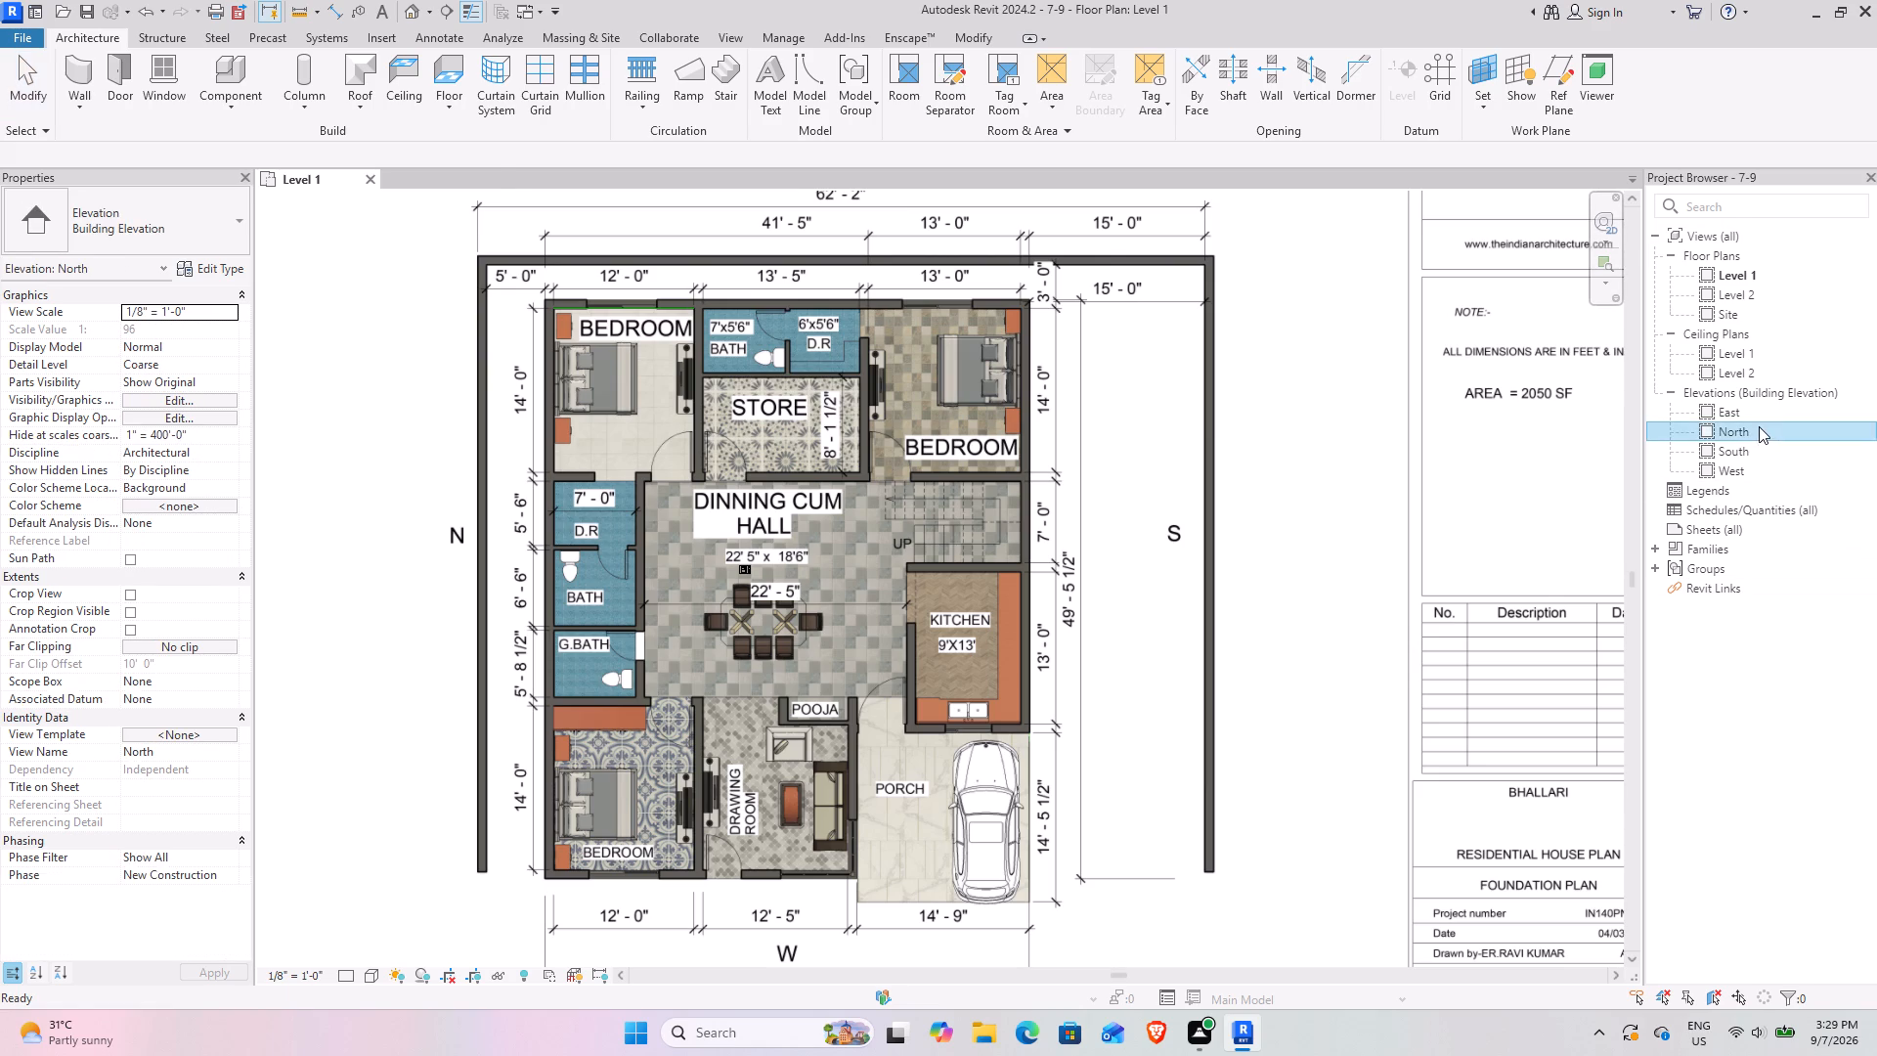
scroll(1206, 619, "down", 4)
middle_click_drag(1261, 609, 978, 664)
scroll(1042, 619, "up", 4)
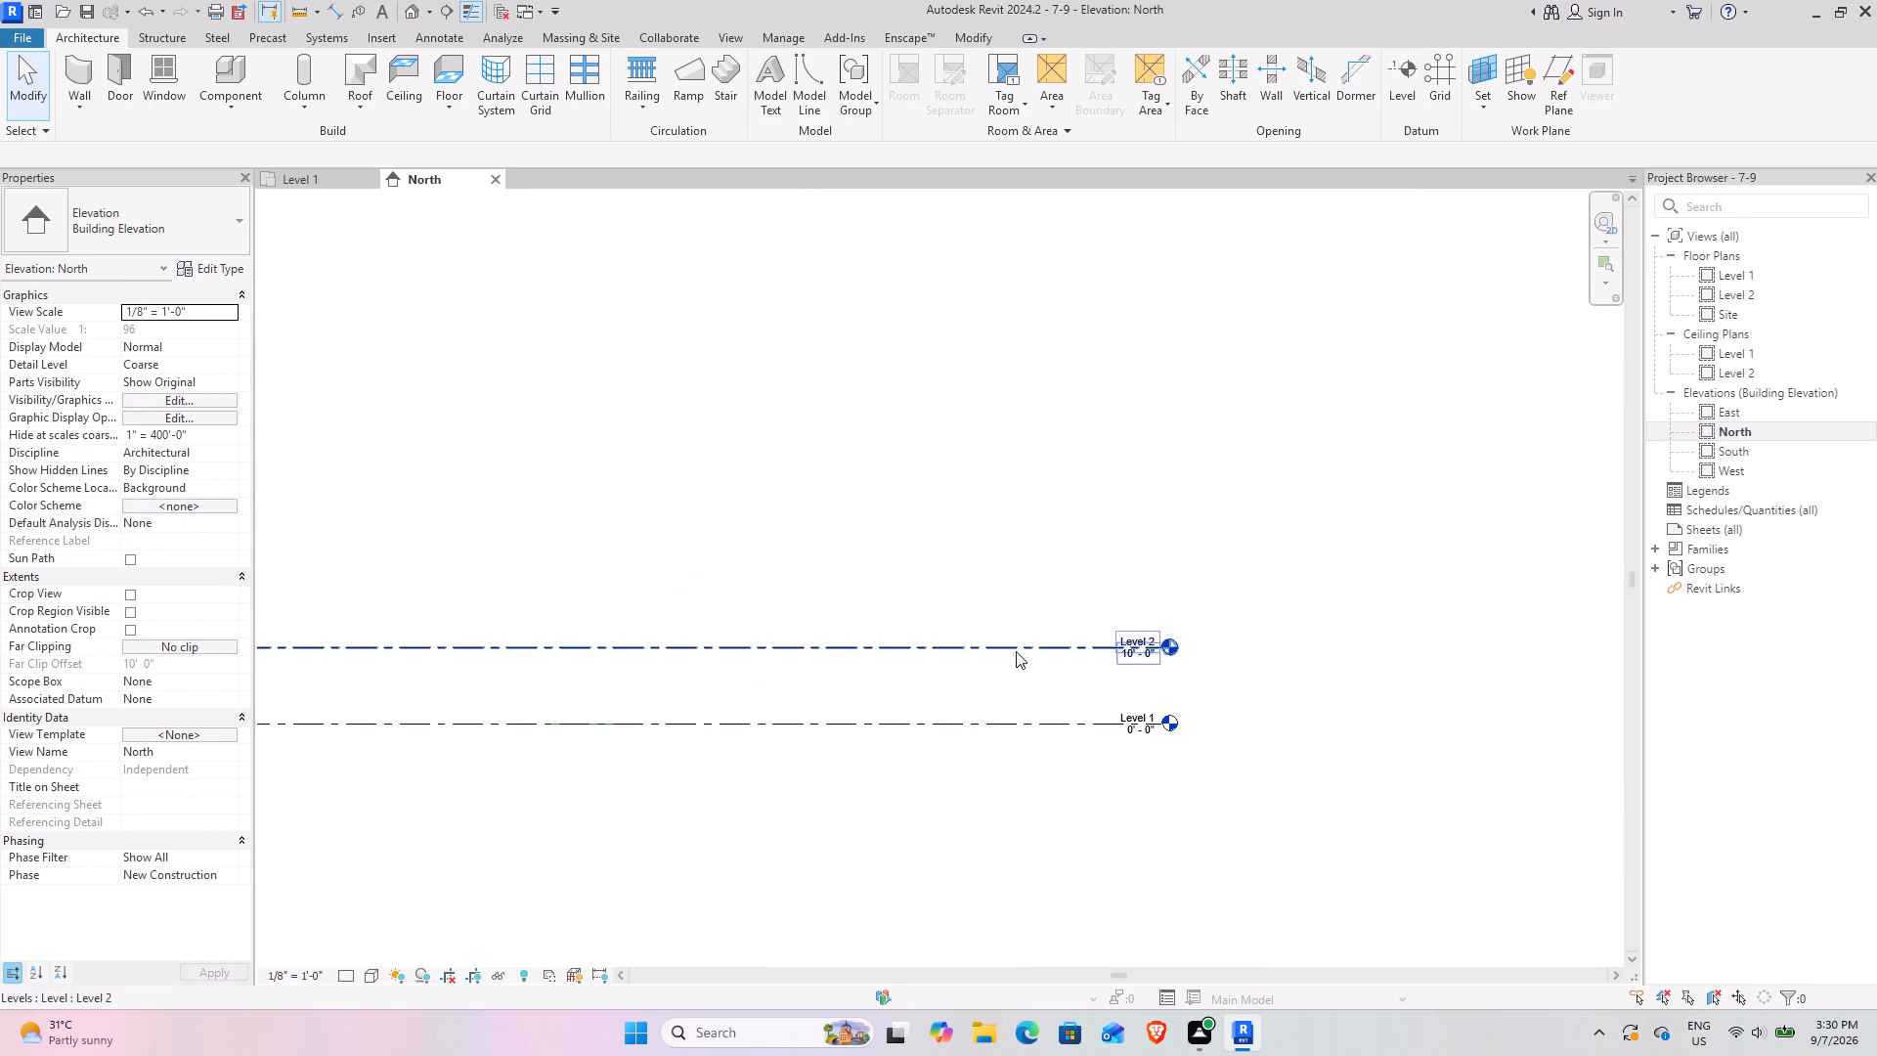
middle_click_drag(1010, 651, 1044, 601)
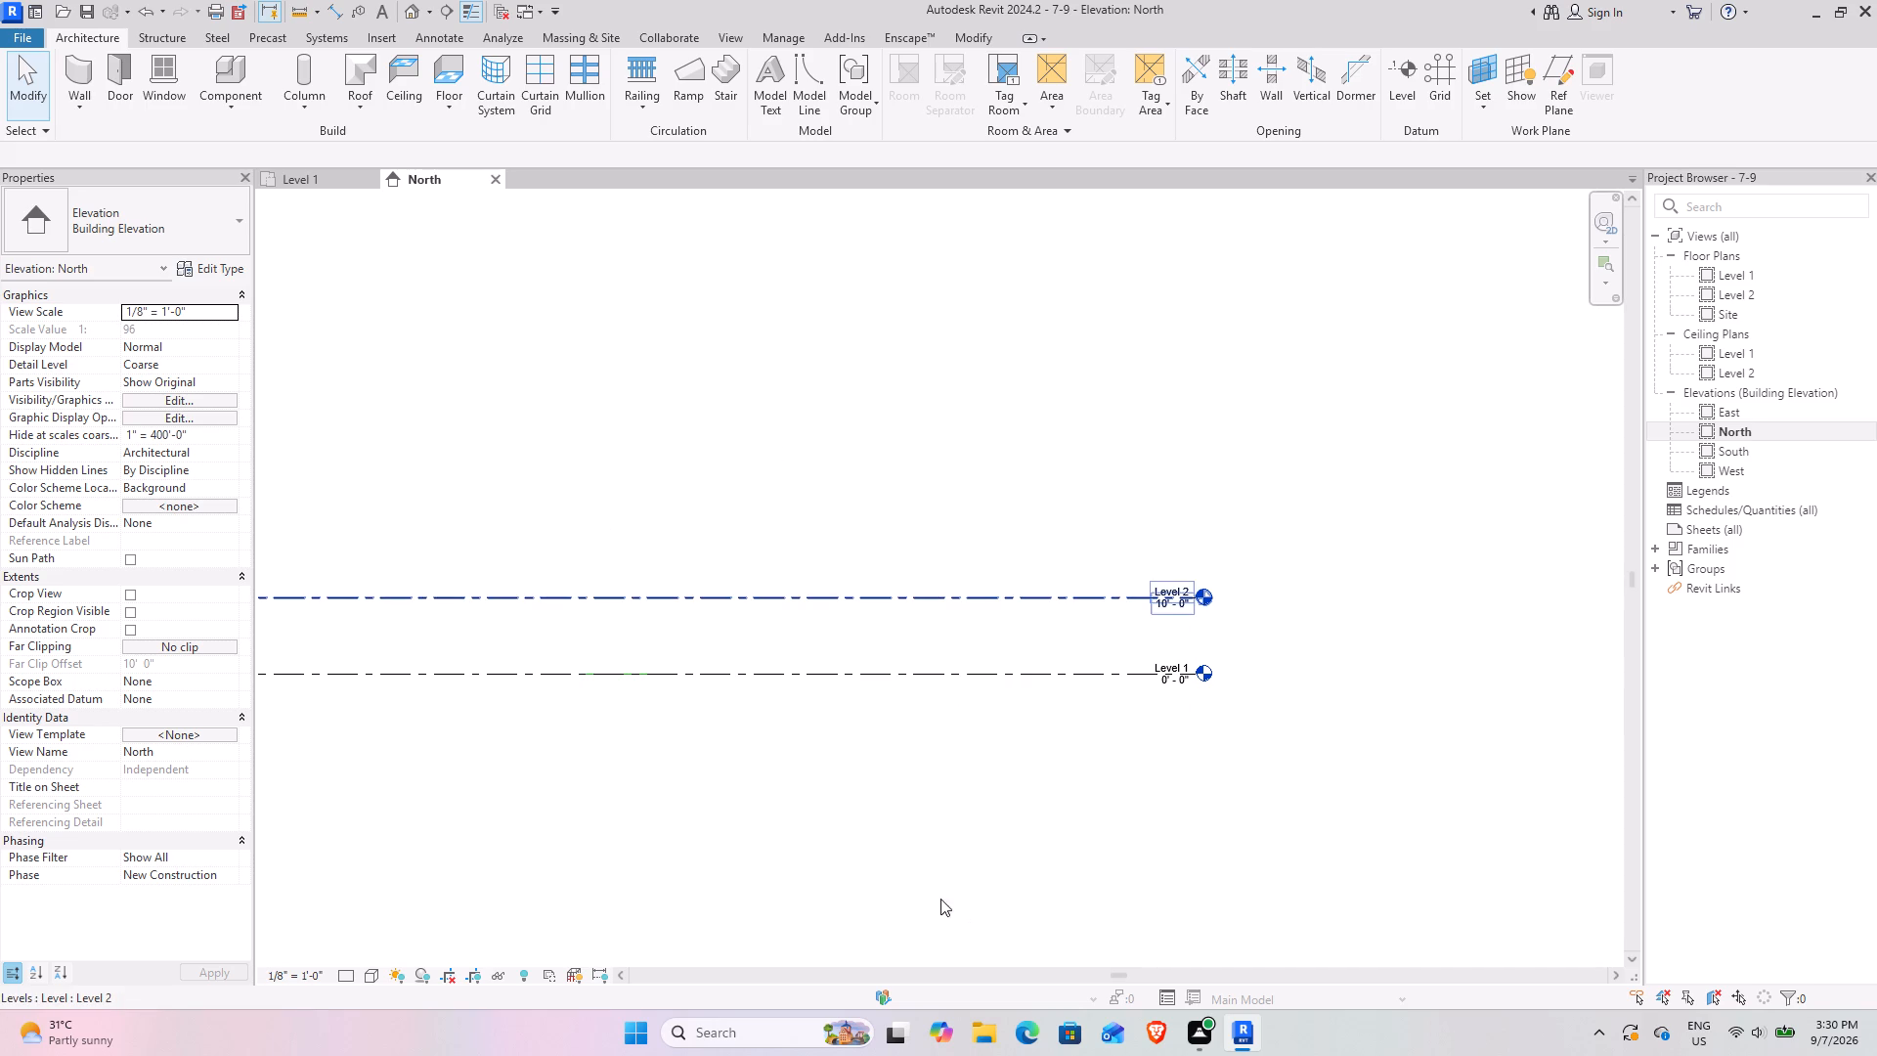
scroll(940, 899, "down", 3)
middle_click_drag(912, 779, 1069, 669)
scroll(1069, 669, "up", 3)
middle_click_drag(986, 670, 936, 710)
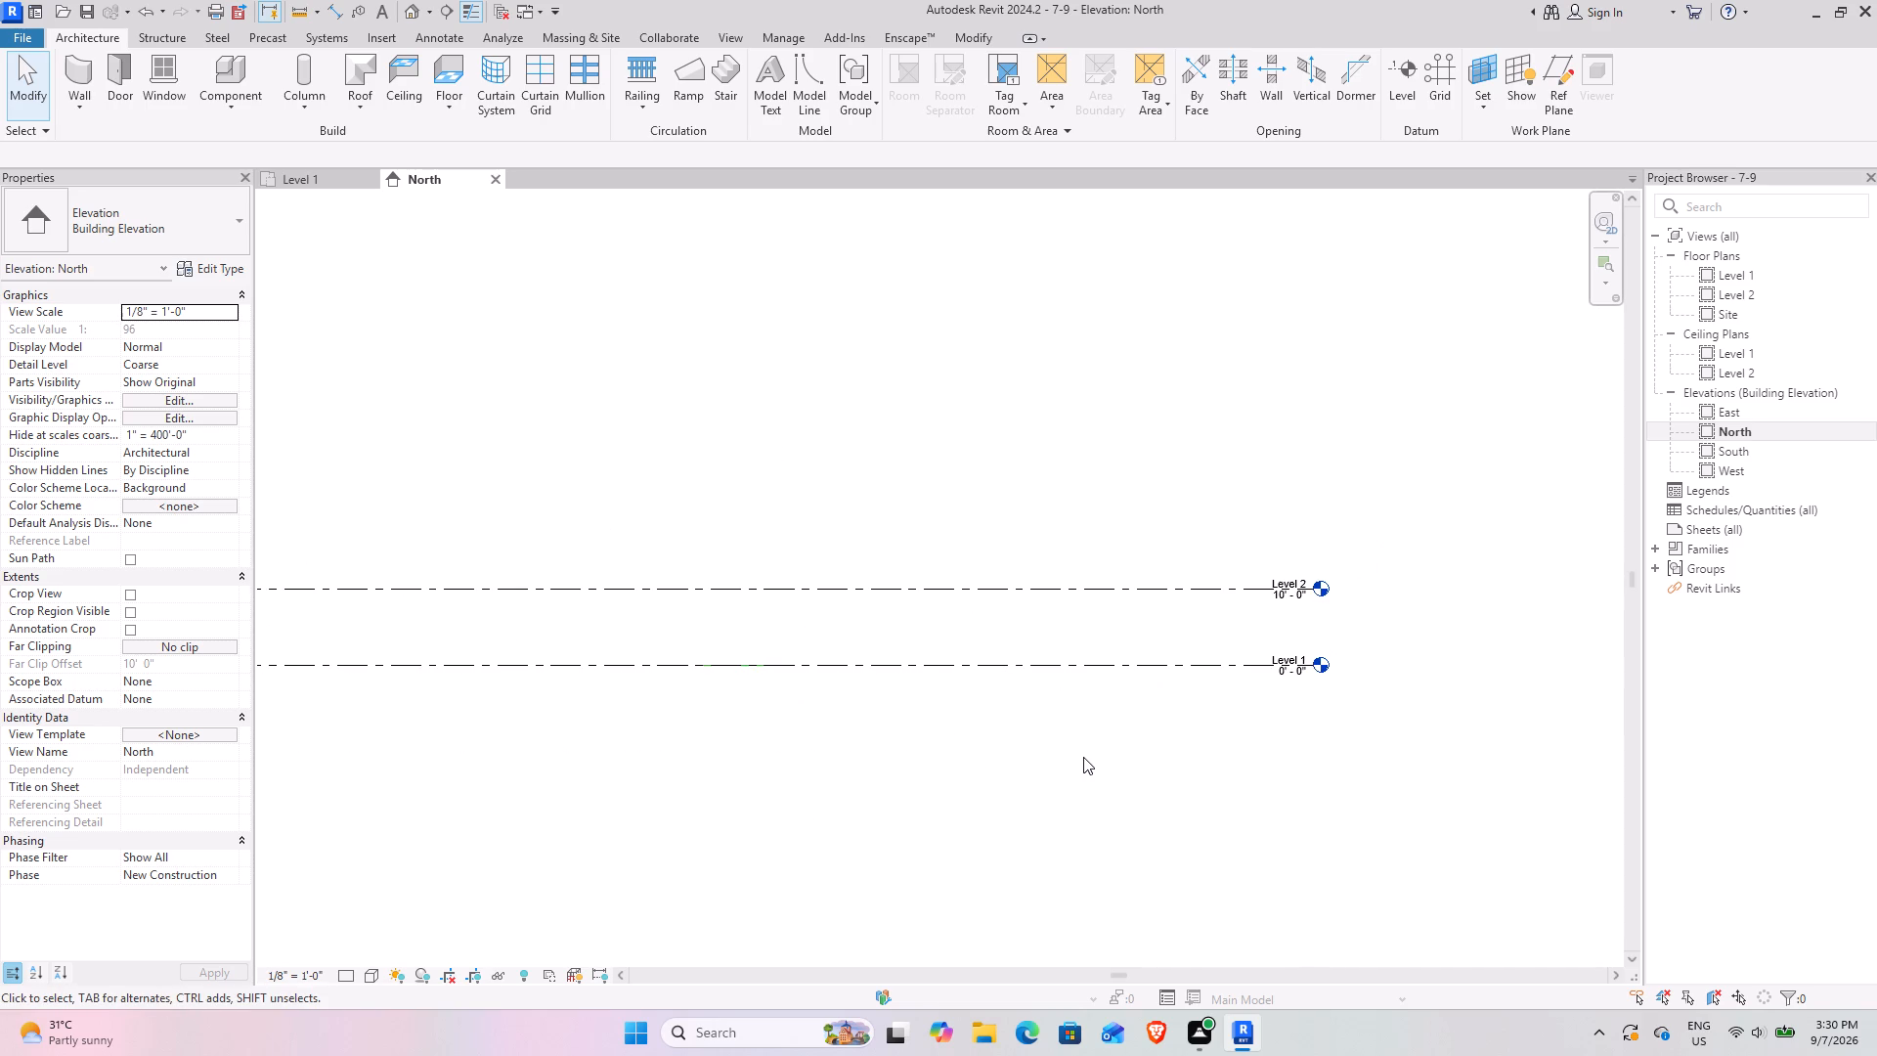
Examine the project's Length unit format and its available unit options without changing them.
type("un")
key("space")
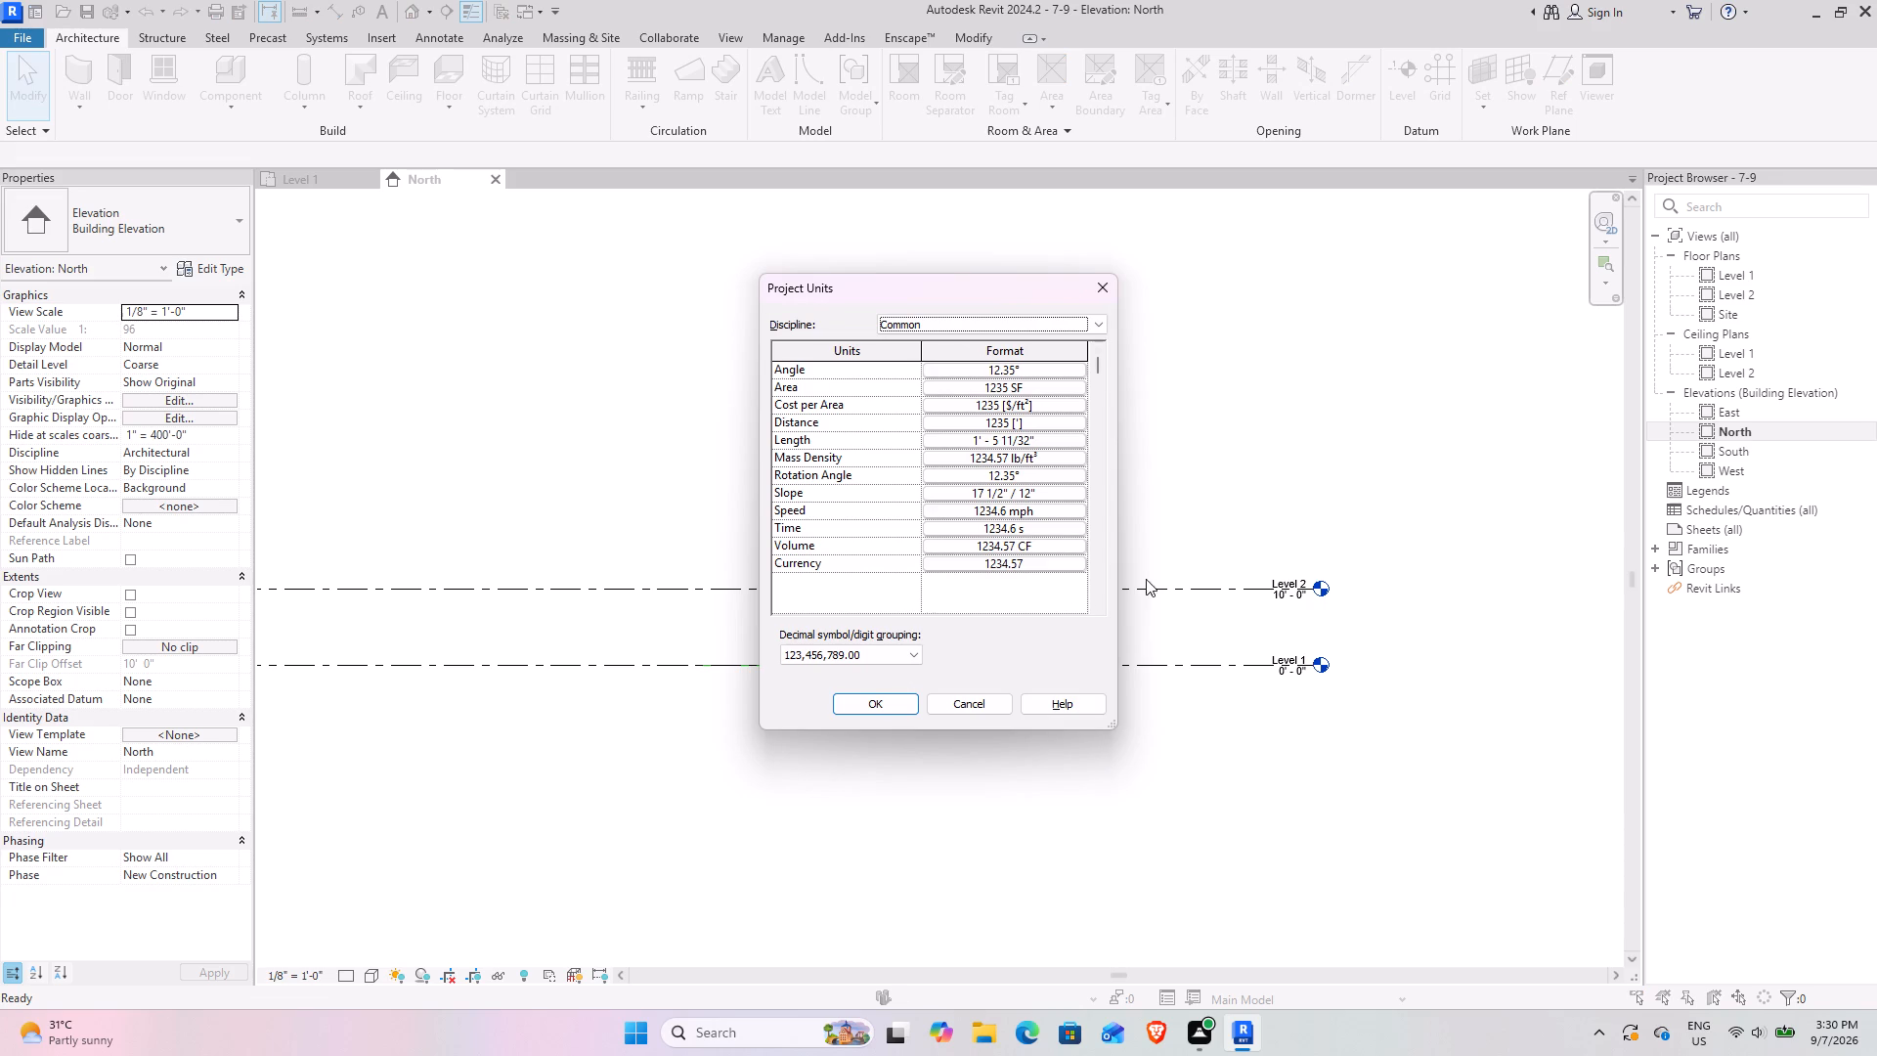
left_click(1037, 439)
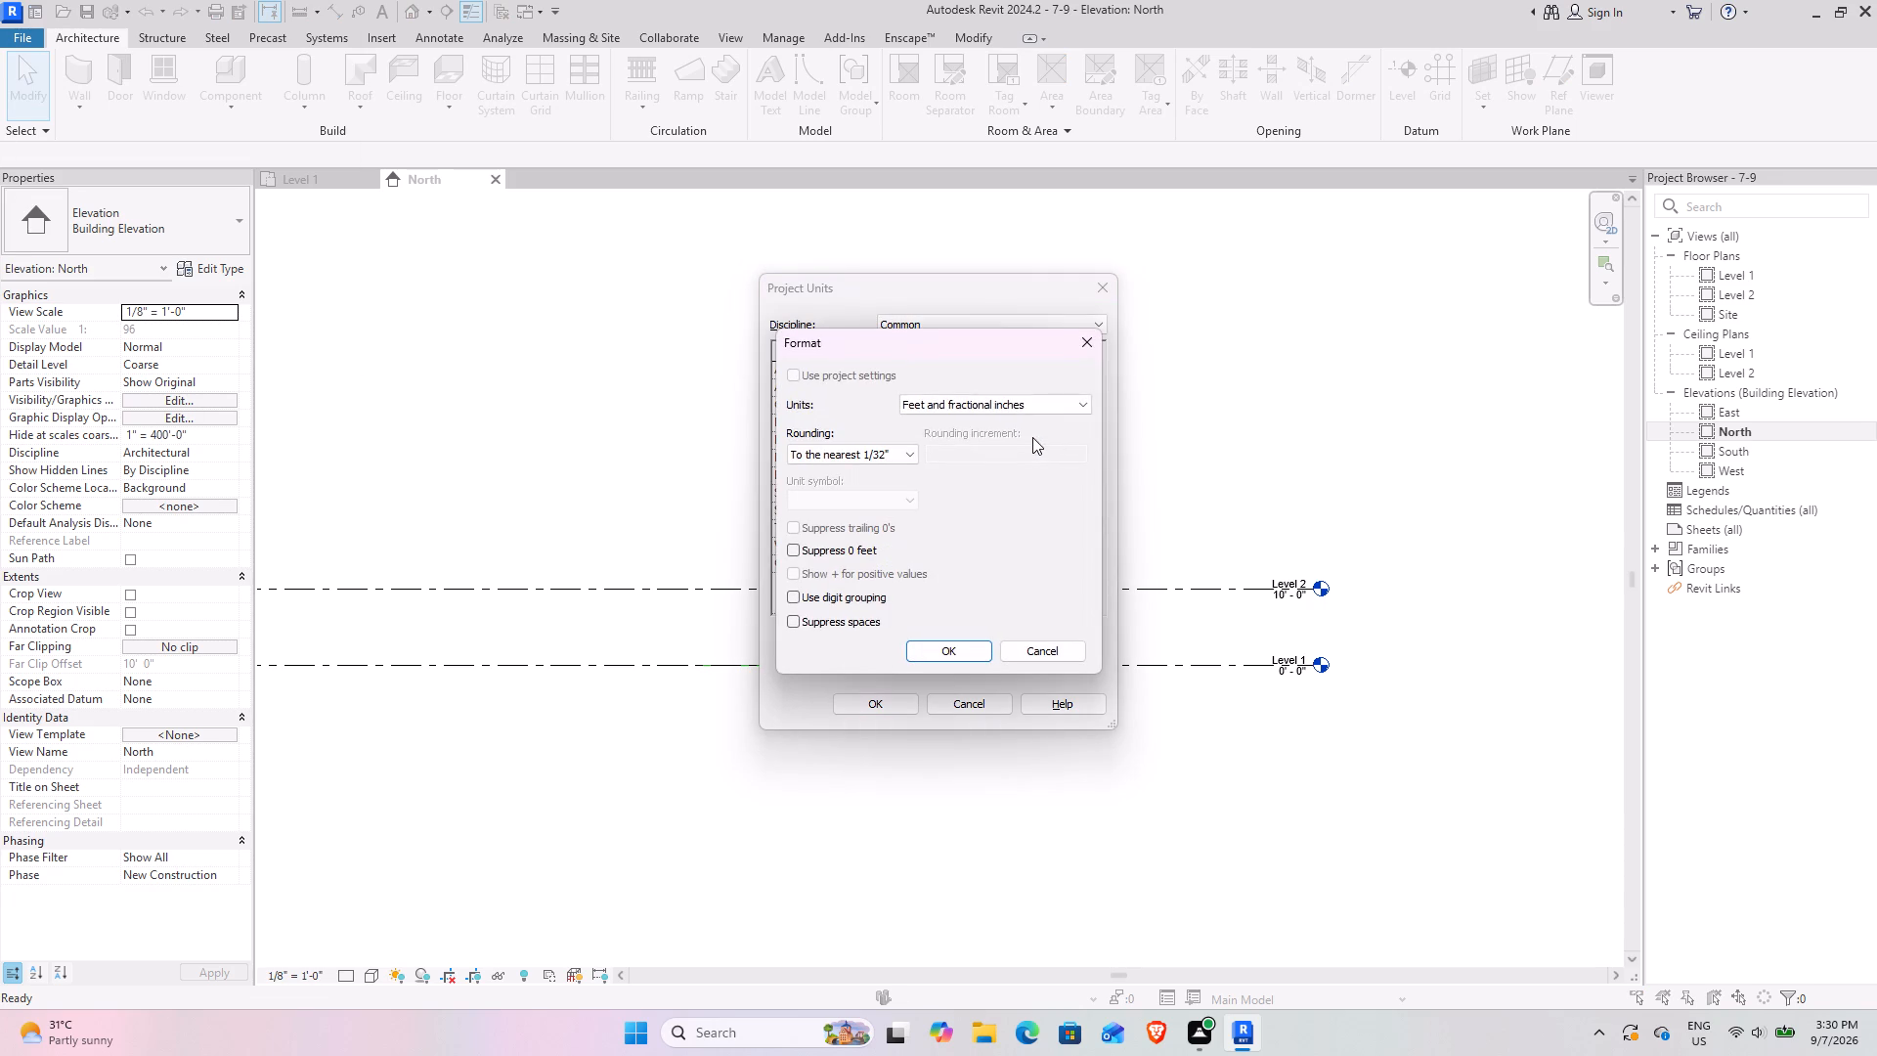
left_click(1034, 411)
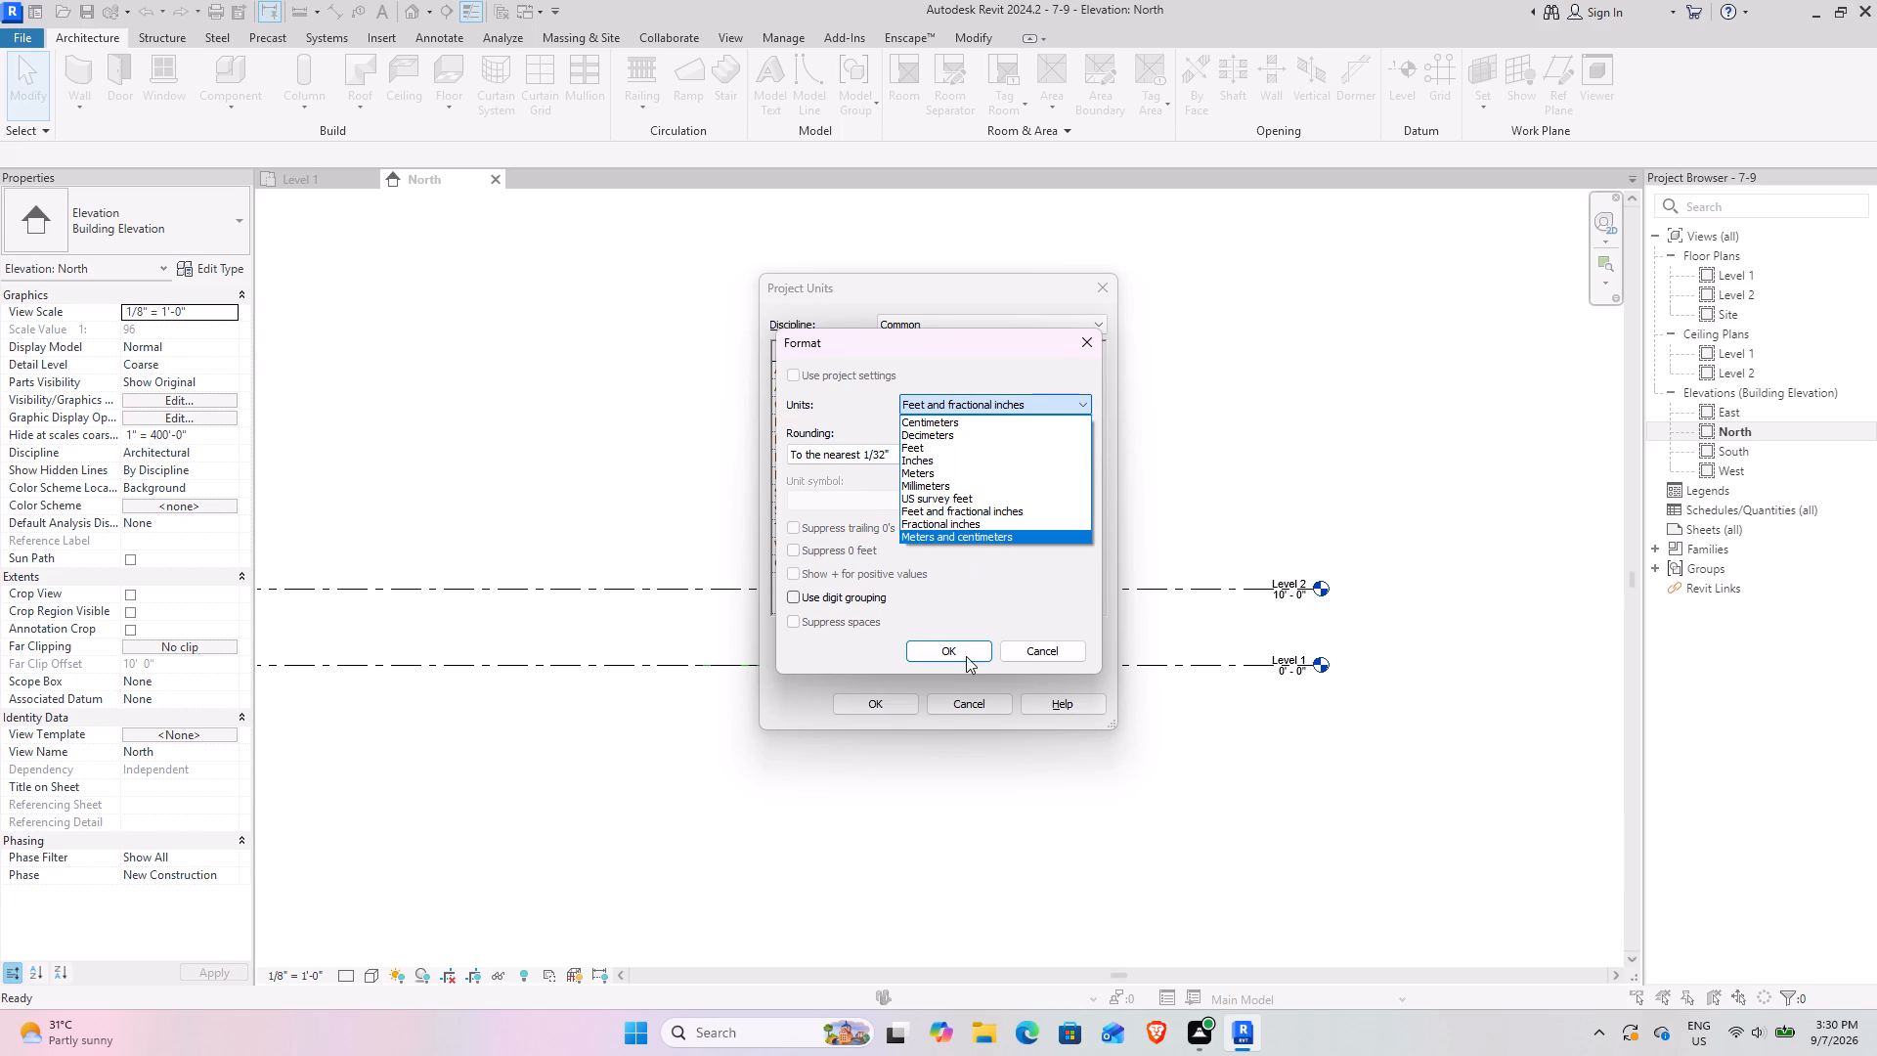
left_click(1050, 654)
left_click(1048, 654)
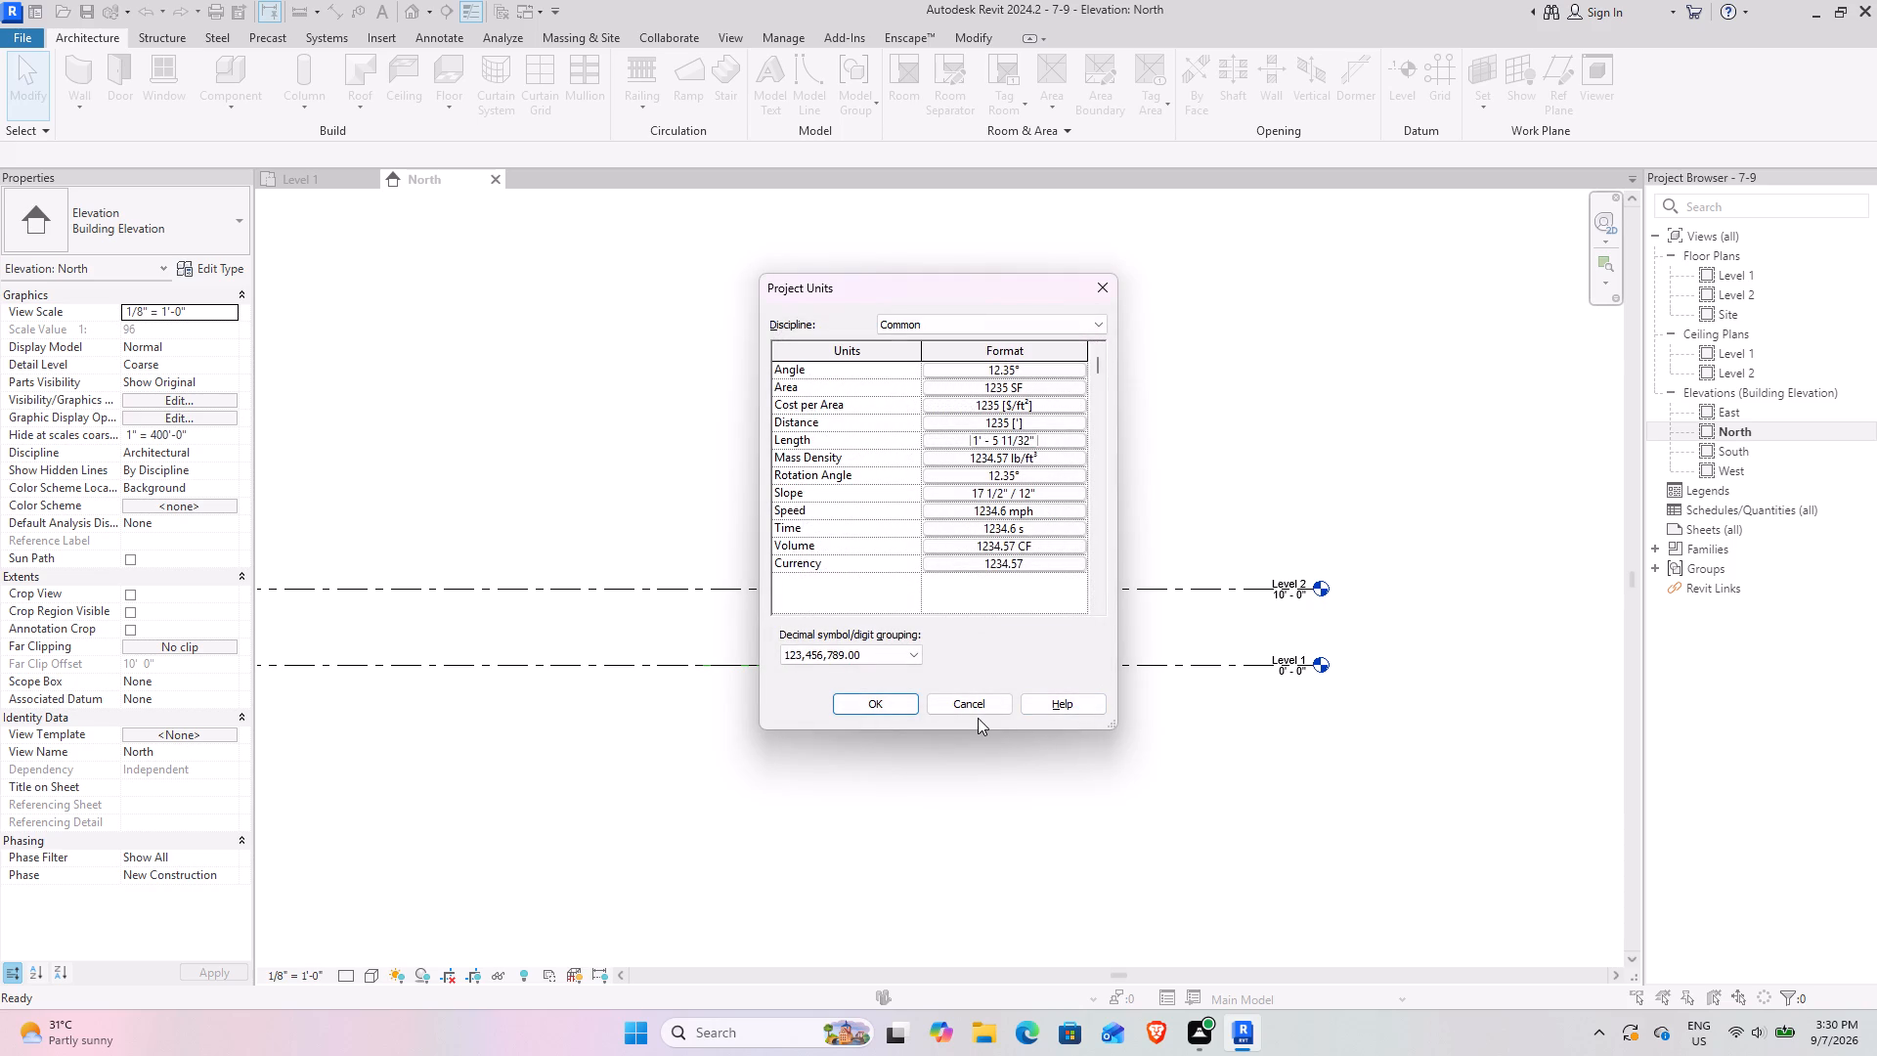
left_click(879, 709)
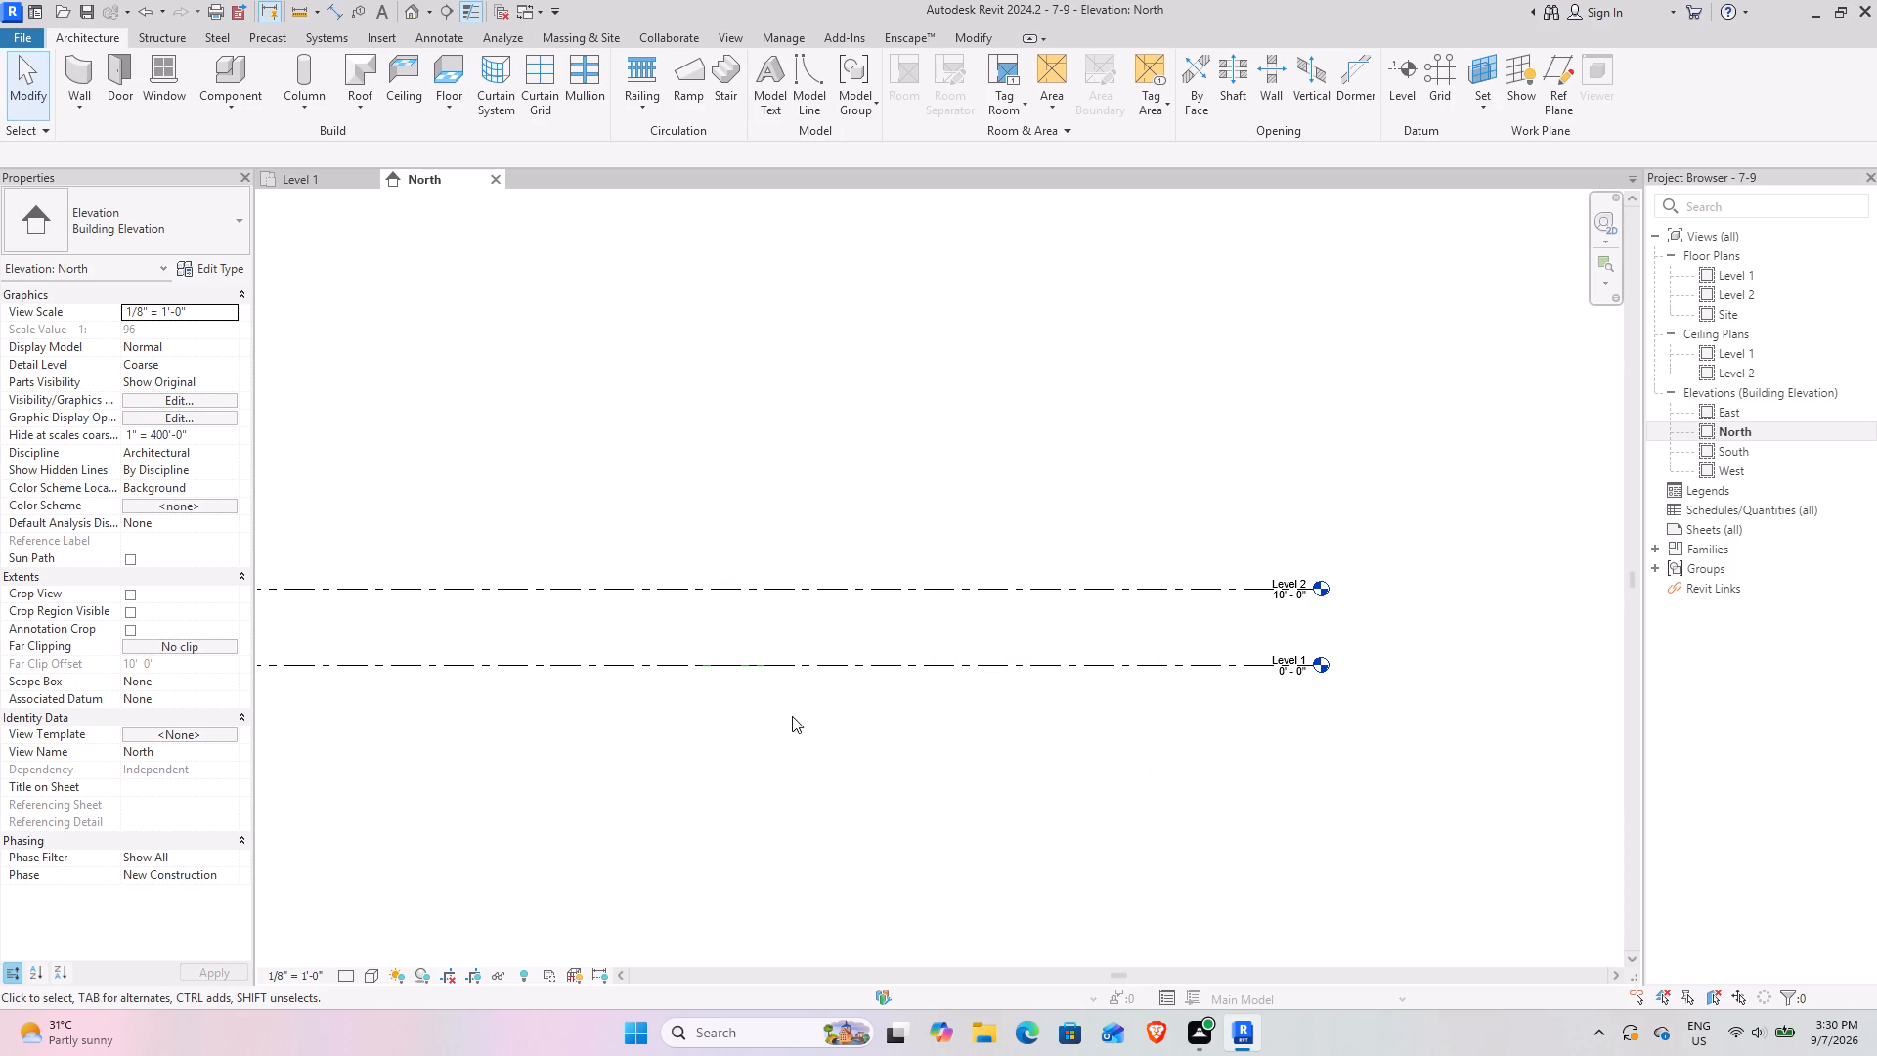
Set the elevation of Level 2 to 11'-0" in the North elevation.
middle_click_drag(792, 716, 943, 685)
scroll(943, 685, "down", 3)
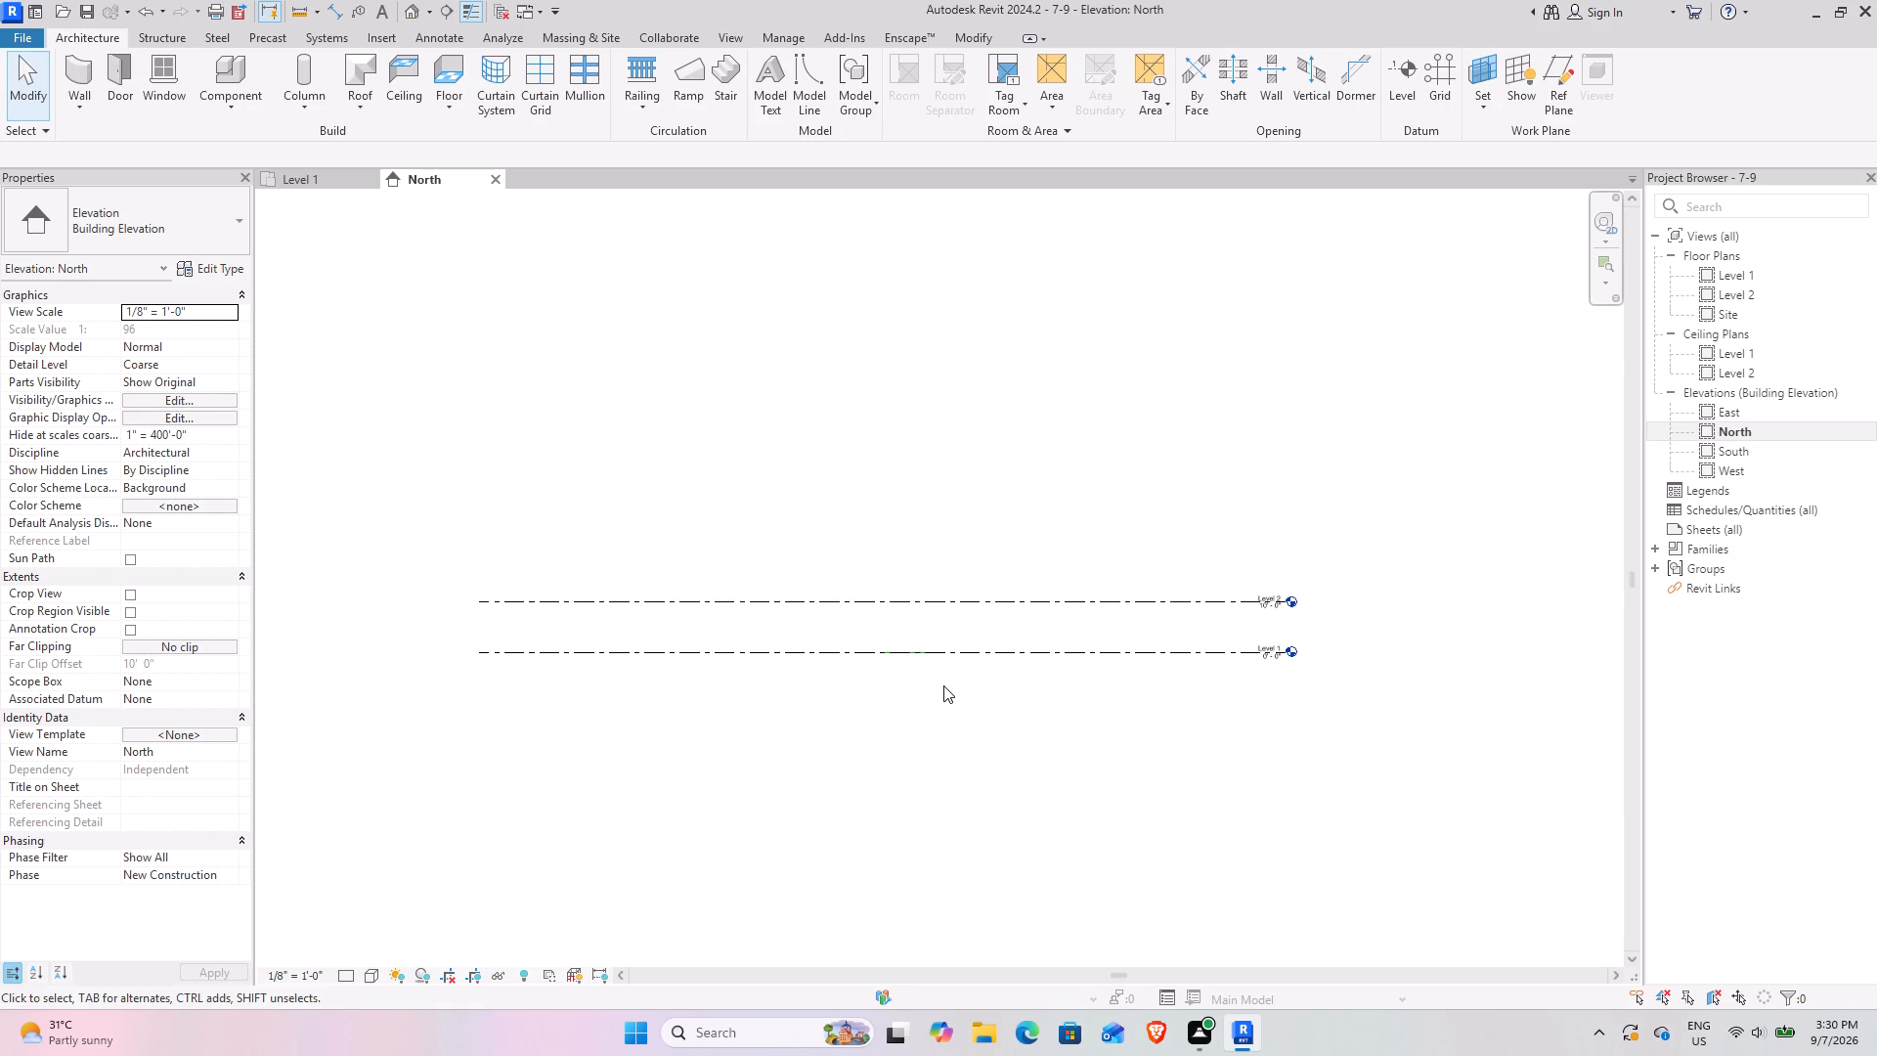
middle_click_drag(943, 685, 930, 687)
middle_click_drag(1186, 652, 1043, 737)
left_click(1060, 681)
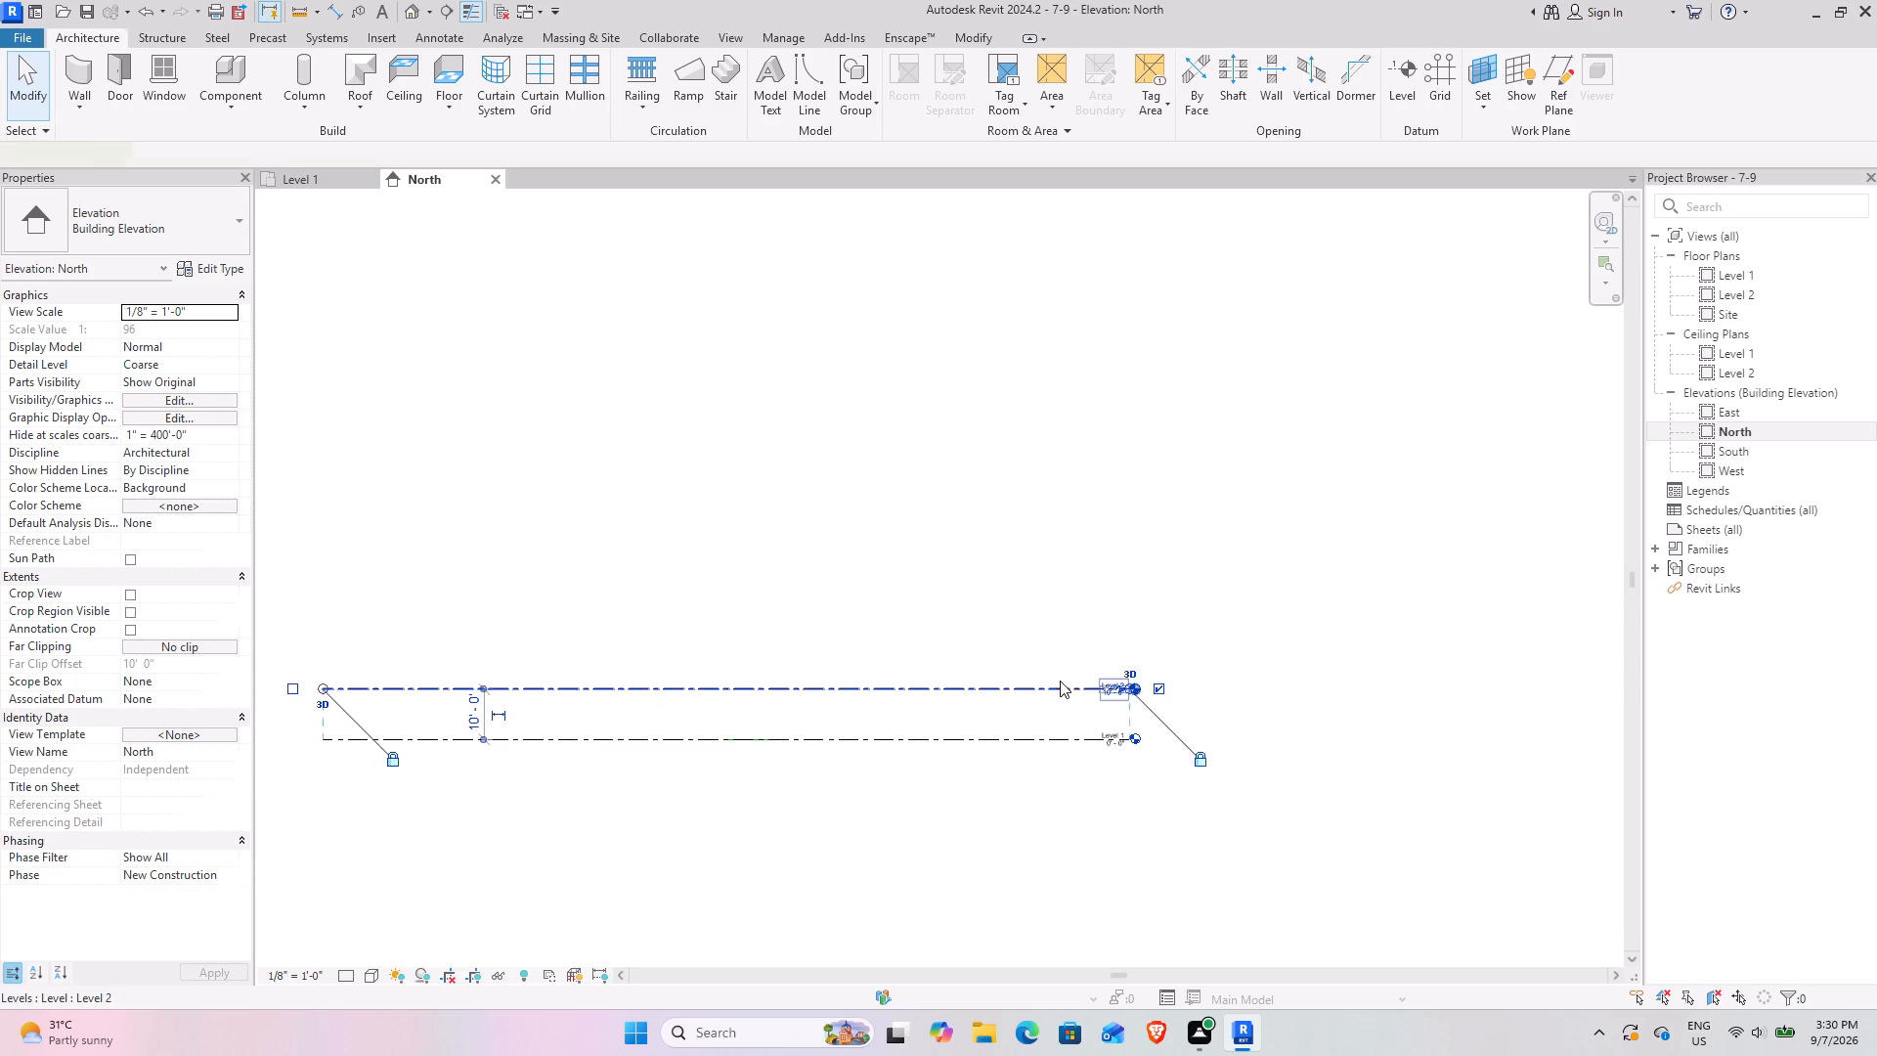
scroll(1170, 691, "up", 4)
scroll(1077, 691, "up", 8)
left_click(1048, 694)
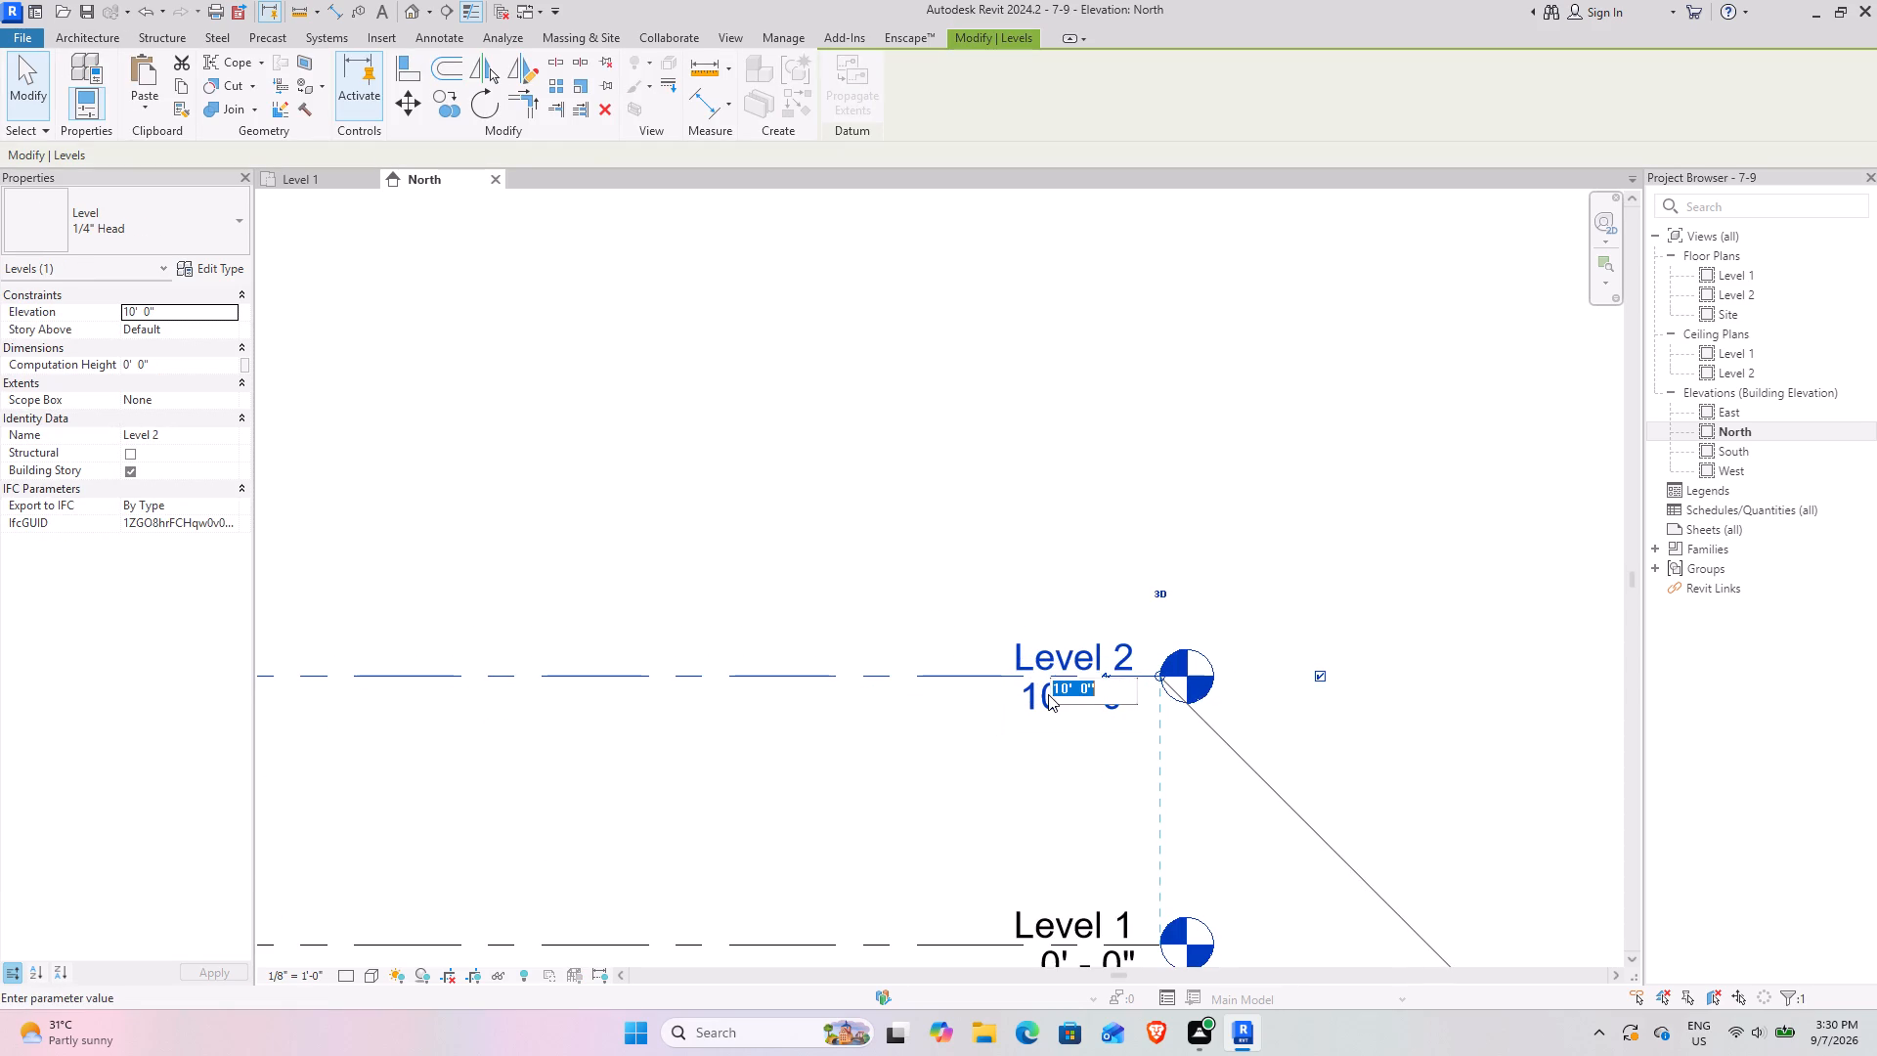
type("11")
key("Return")
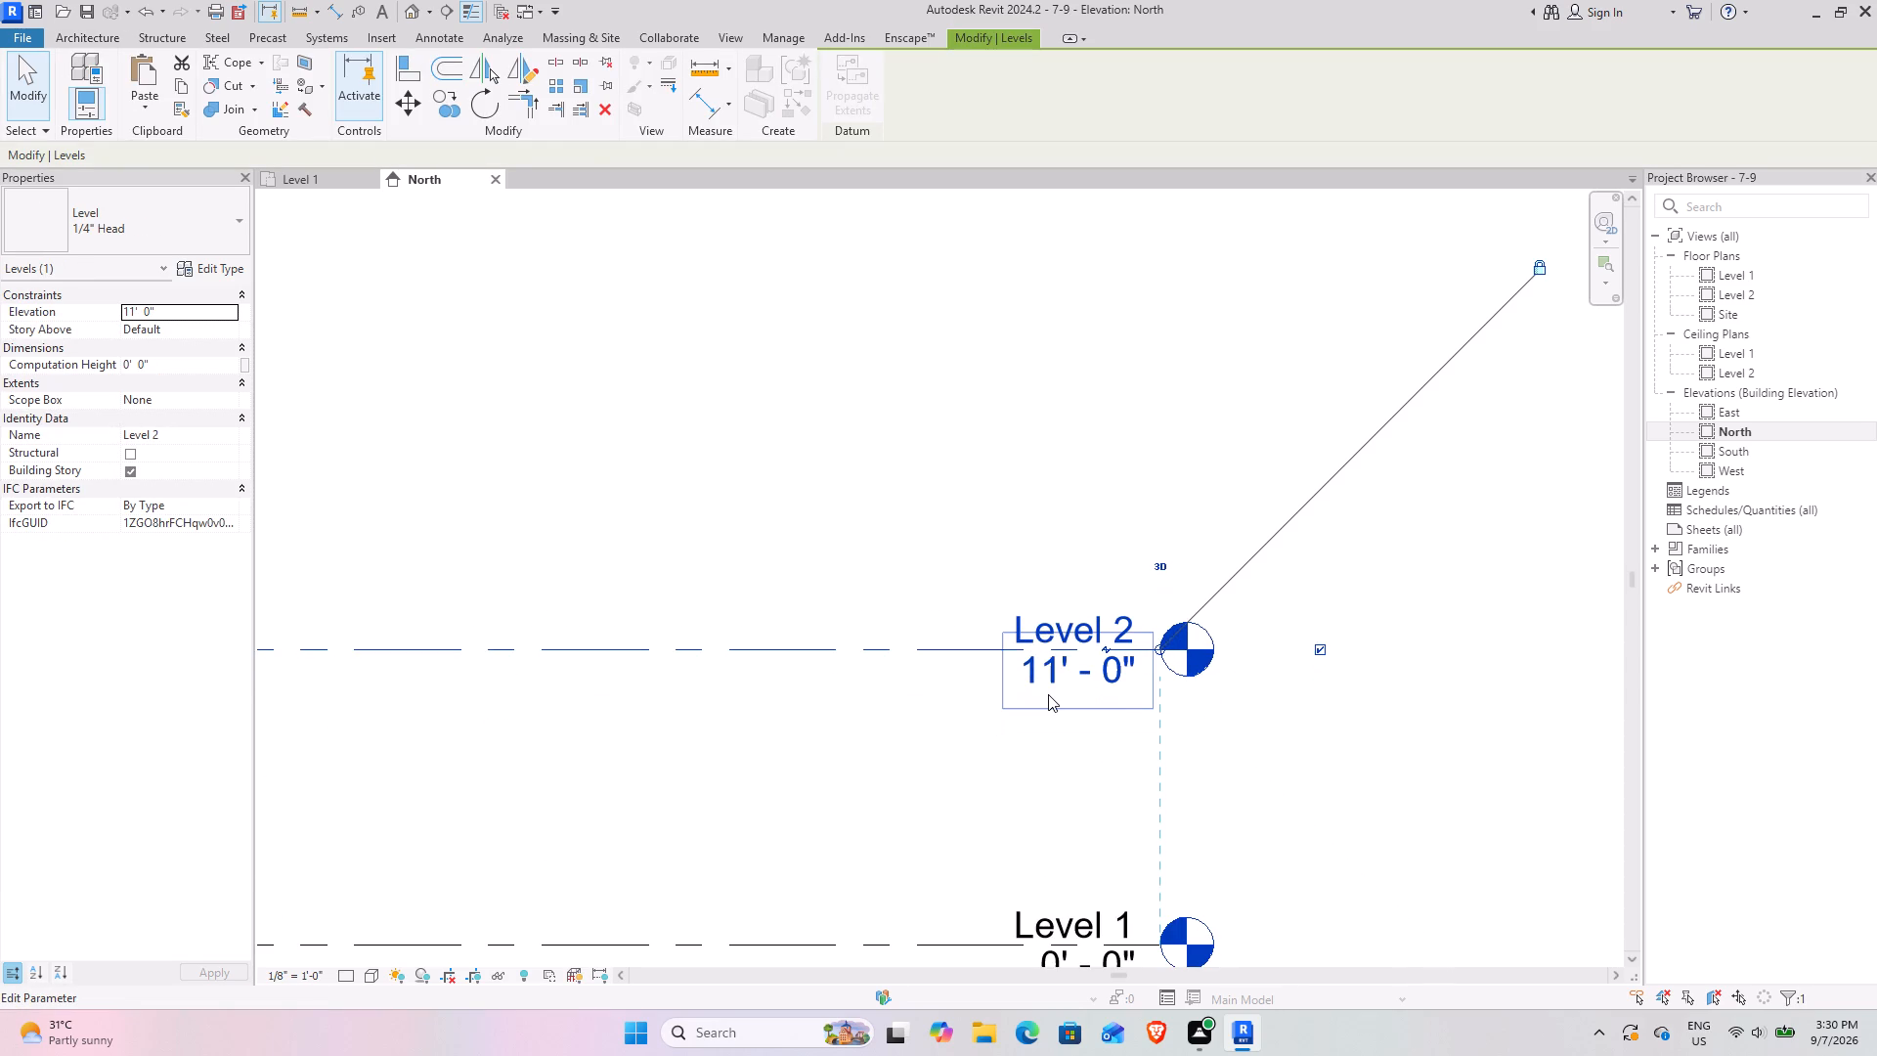
Rename Level 1 as "1 FFL" and rename its corresponding views as well.
scroll(1020, 903, "down", 3)
middle_click_drag(991, 735, 921, 514)
left_click(982, 697)
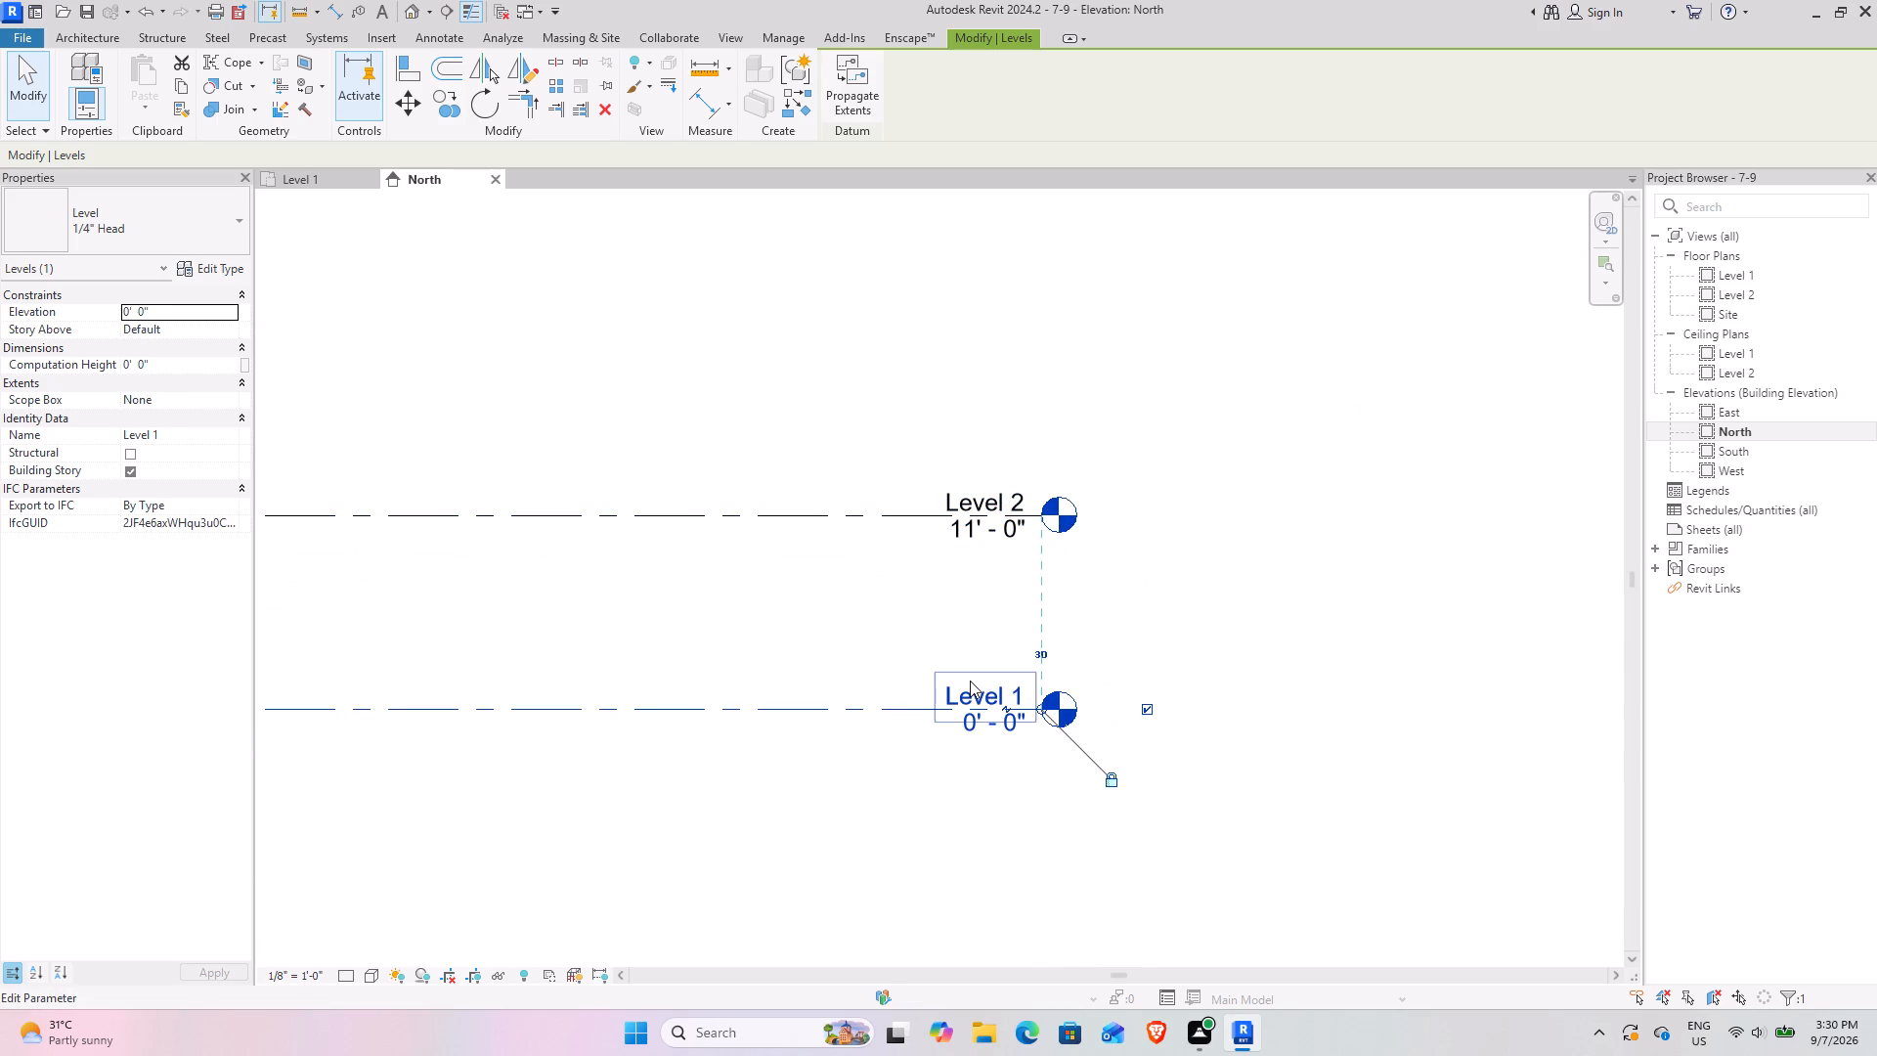
left_click(965, 681)
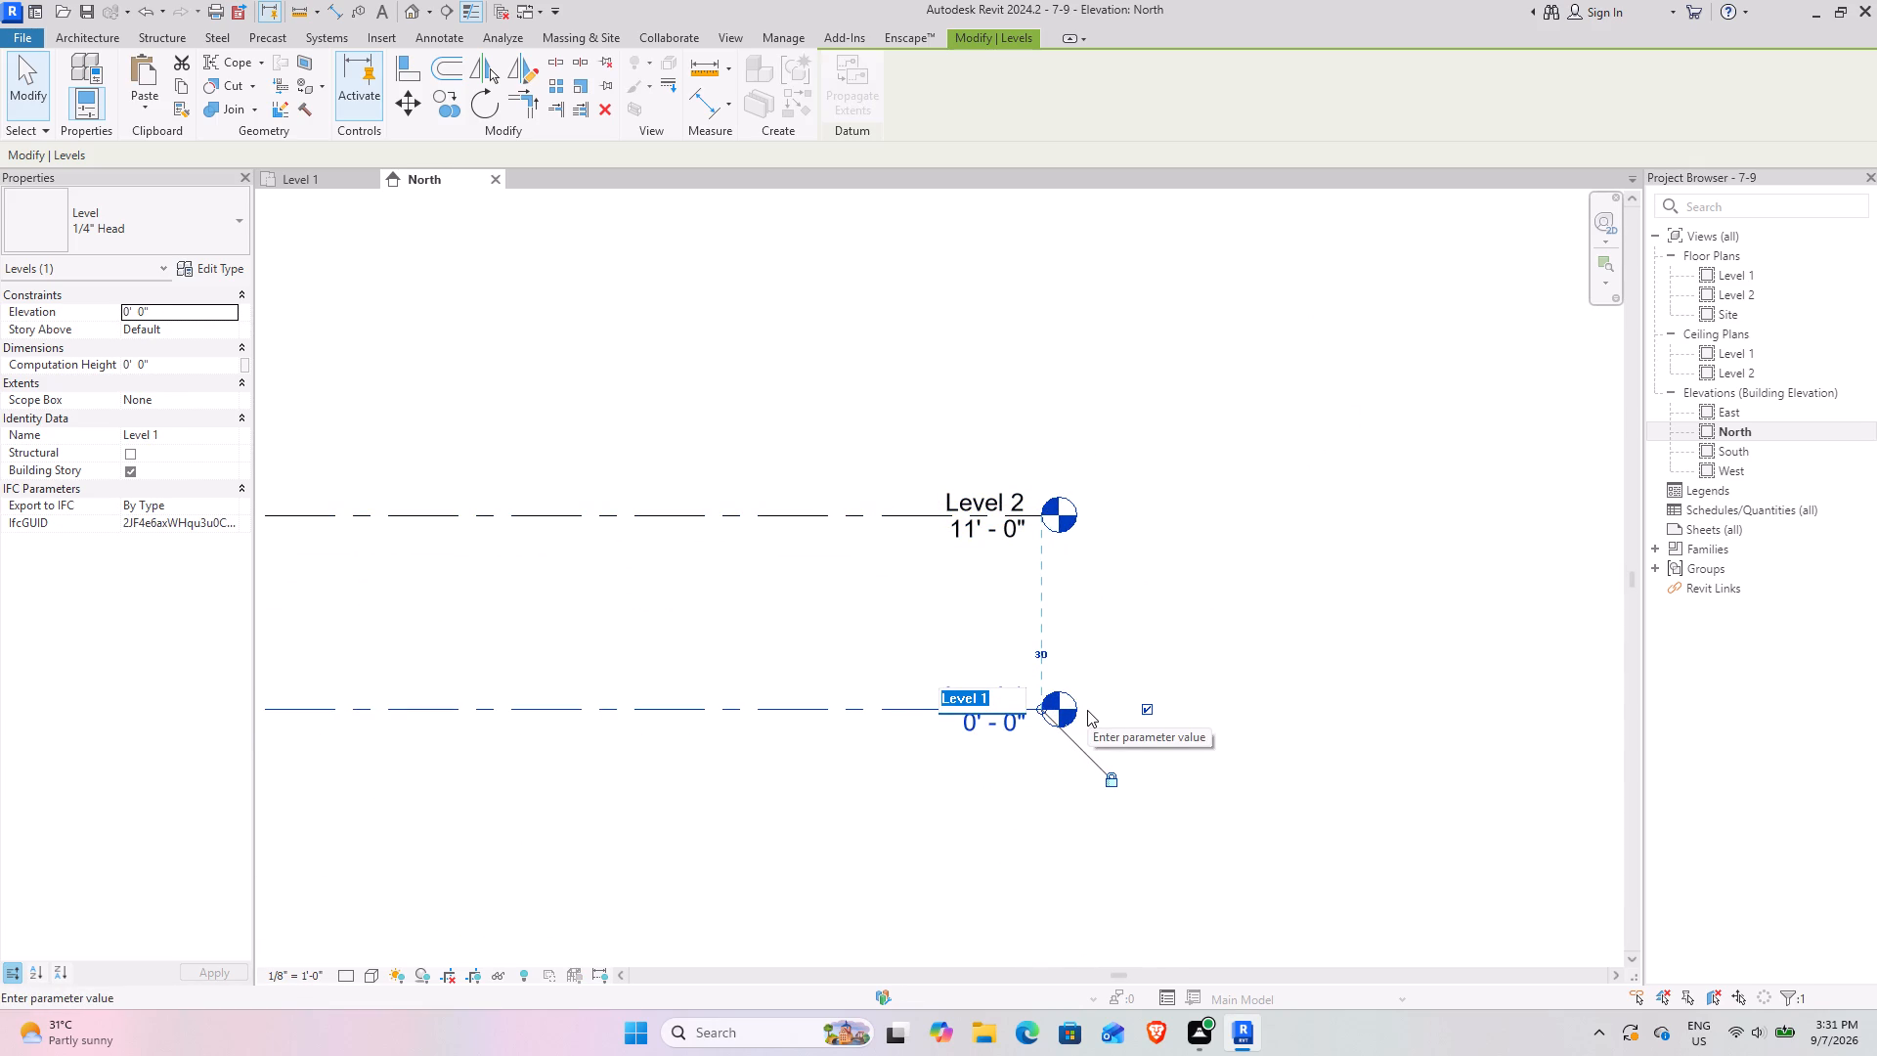
type("1")
key("space")
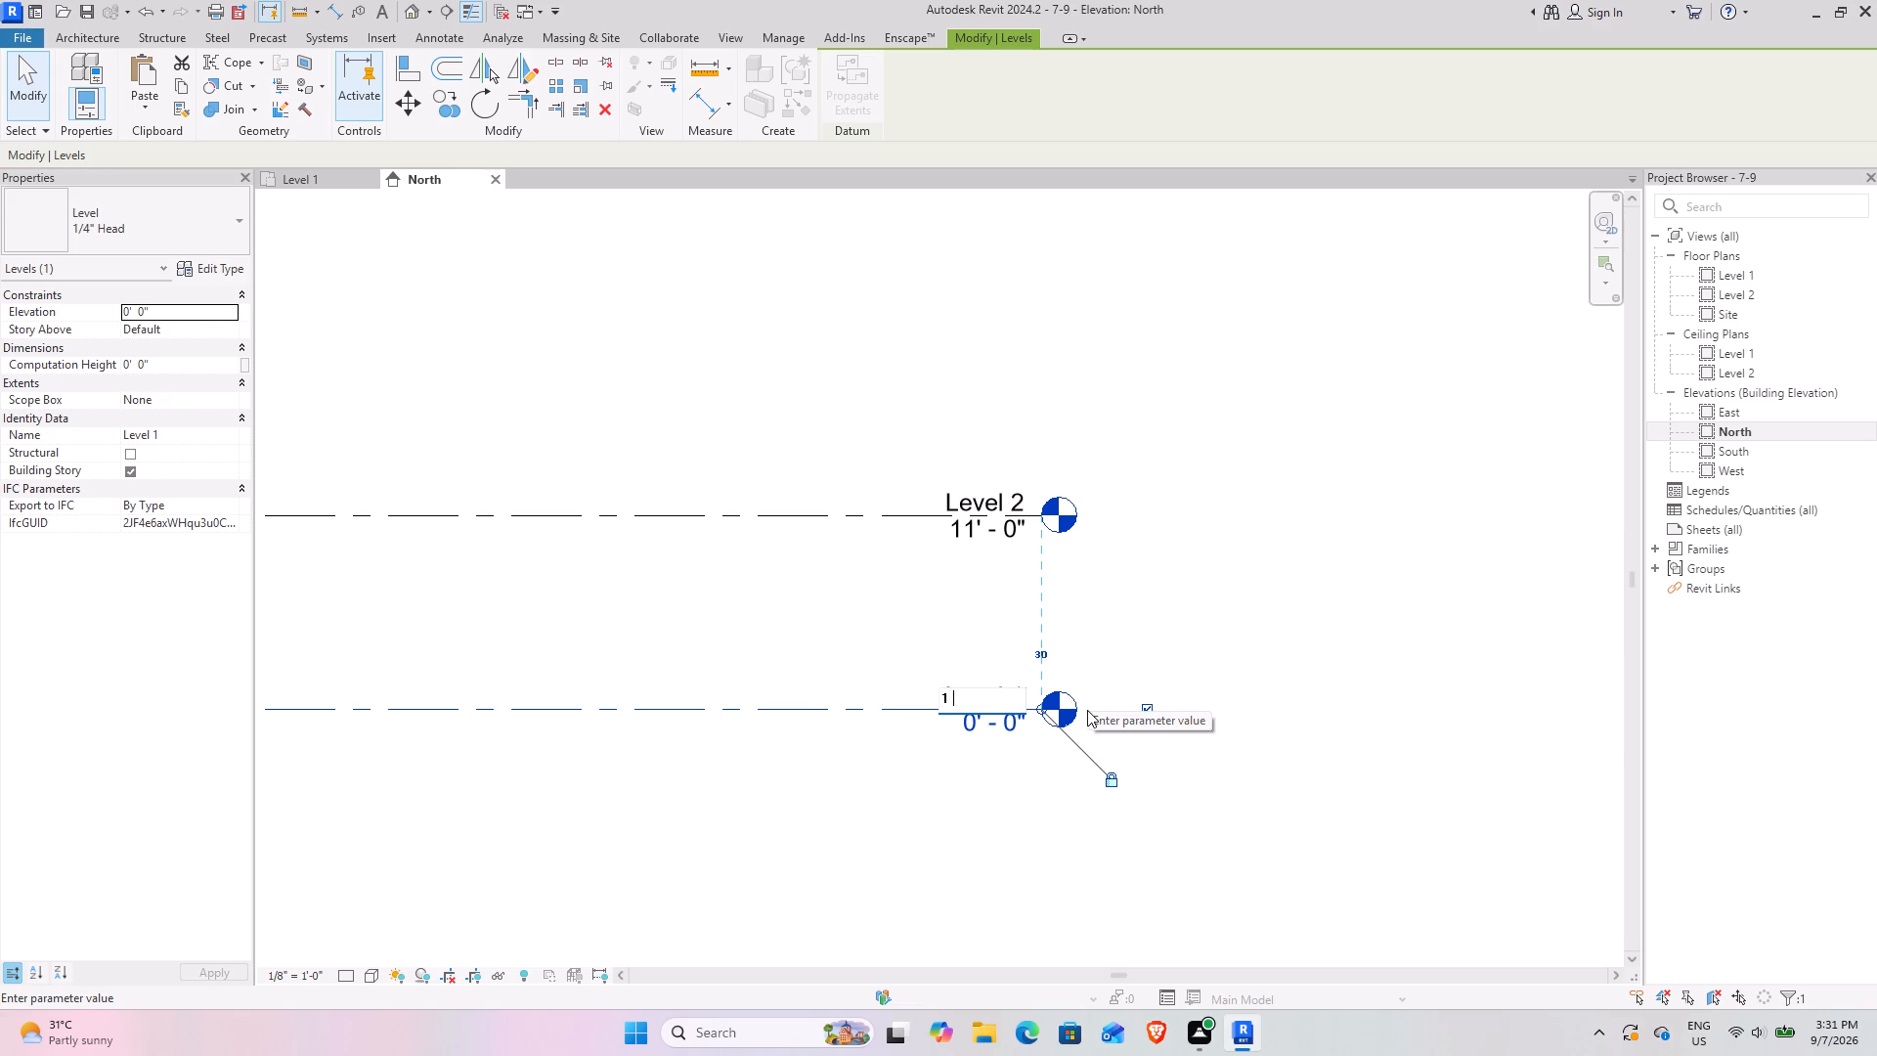
type("ff")
key("BackSpace")
type("FFL")
left_click(997, 490)
left_click(1000, 514)
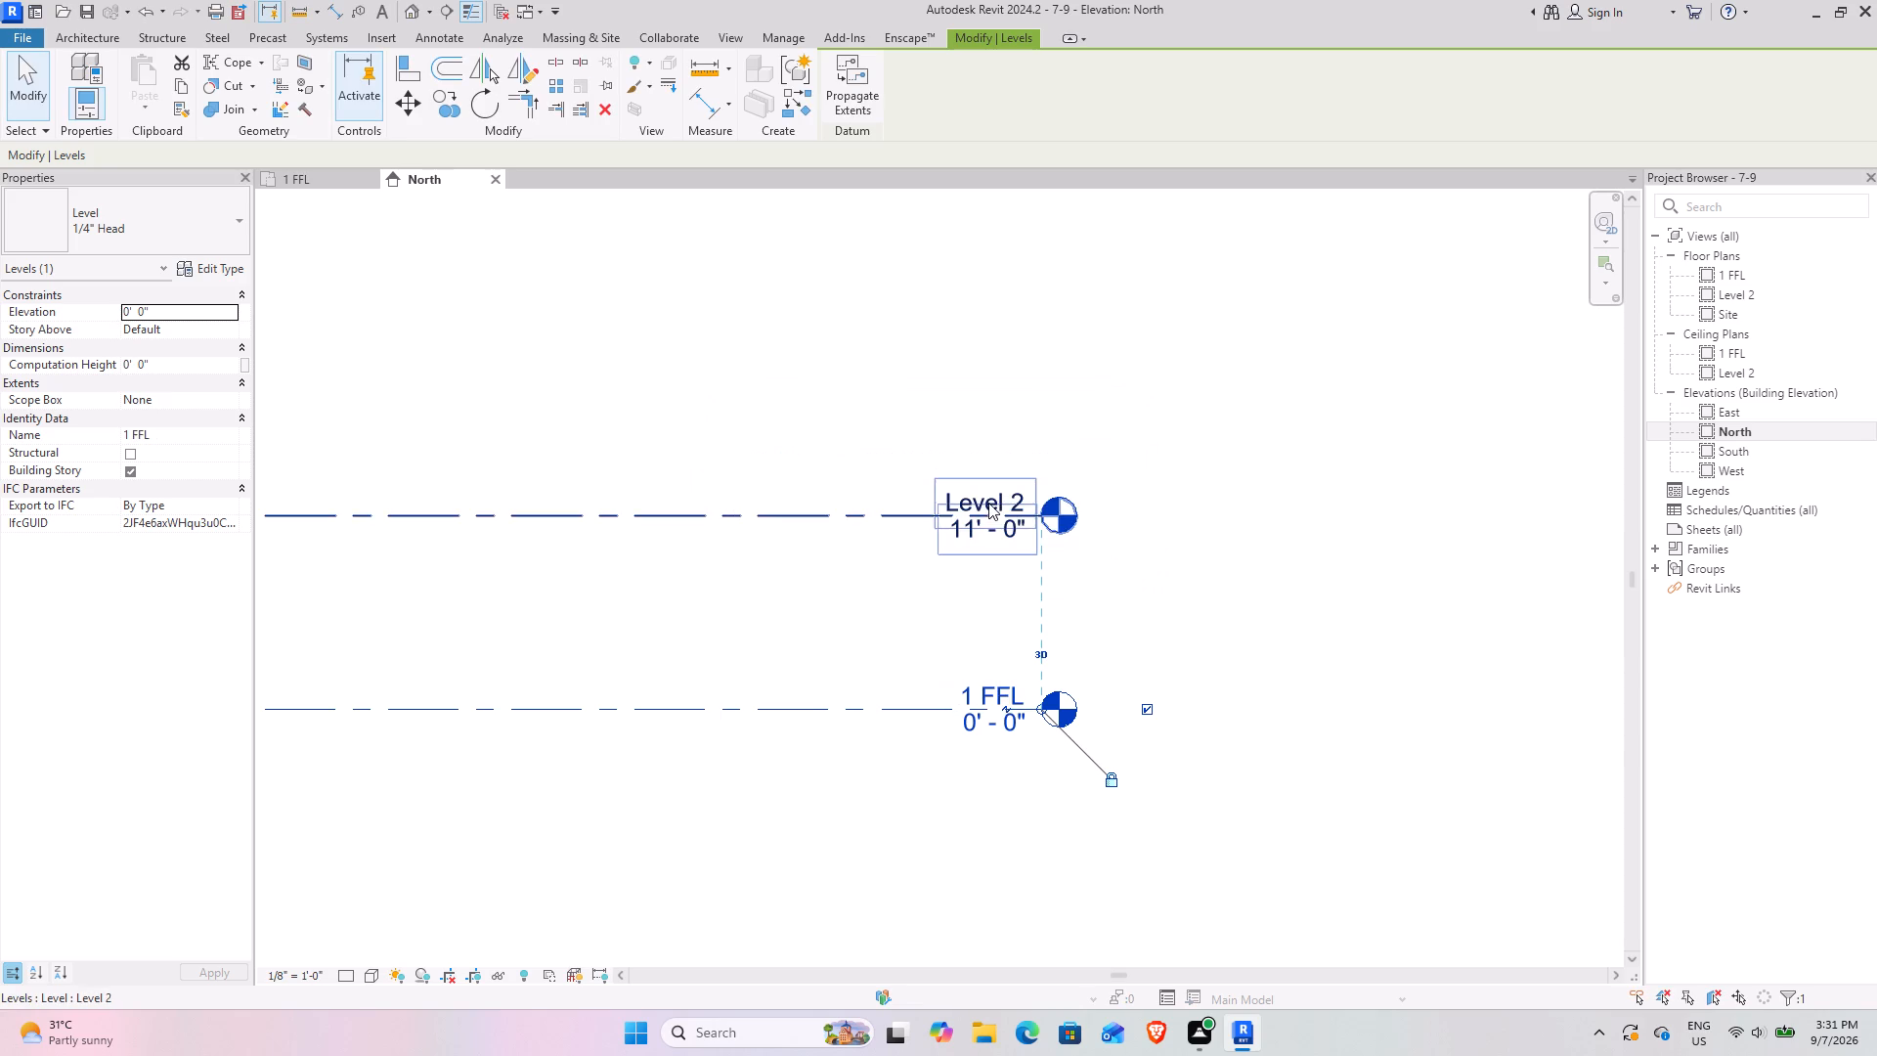
Rename Level 2 as "2 FIRST FLOOR" together with its corresponding views.
left_click(988, 503)
left_click(988, 497)
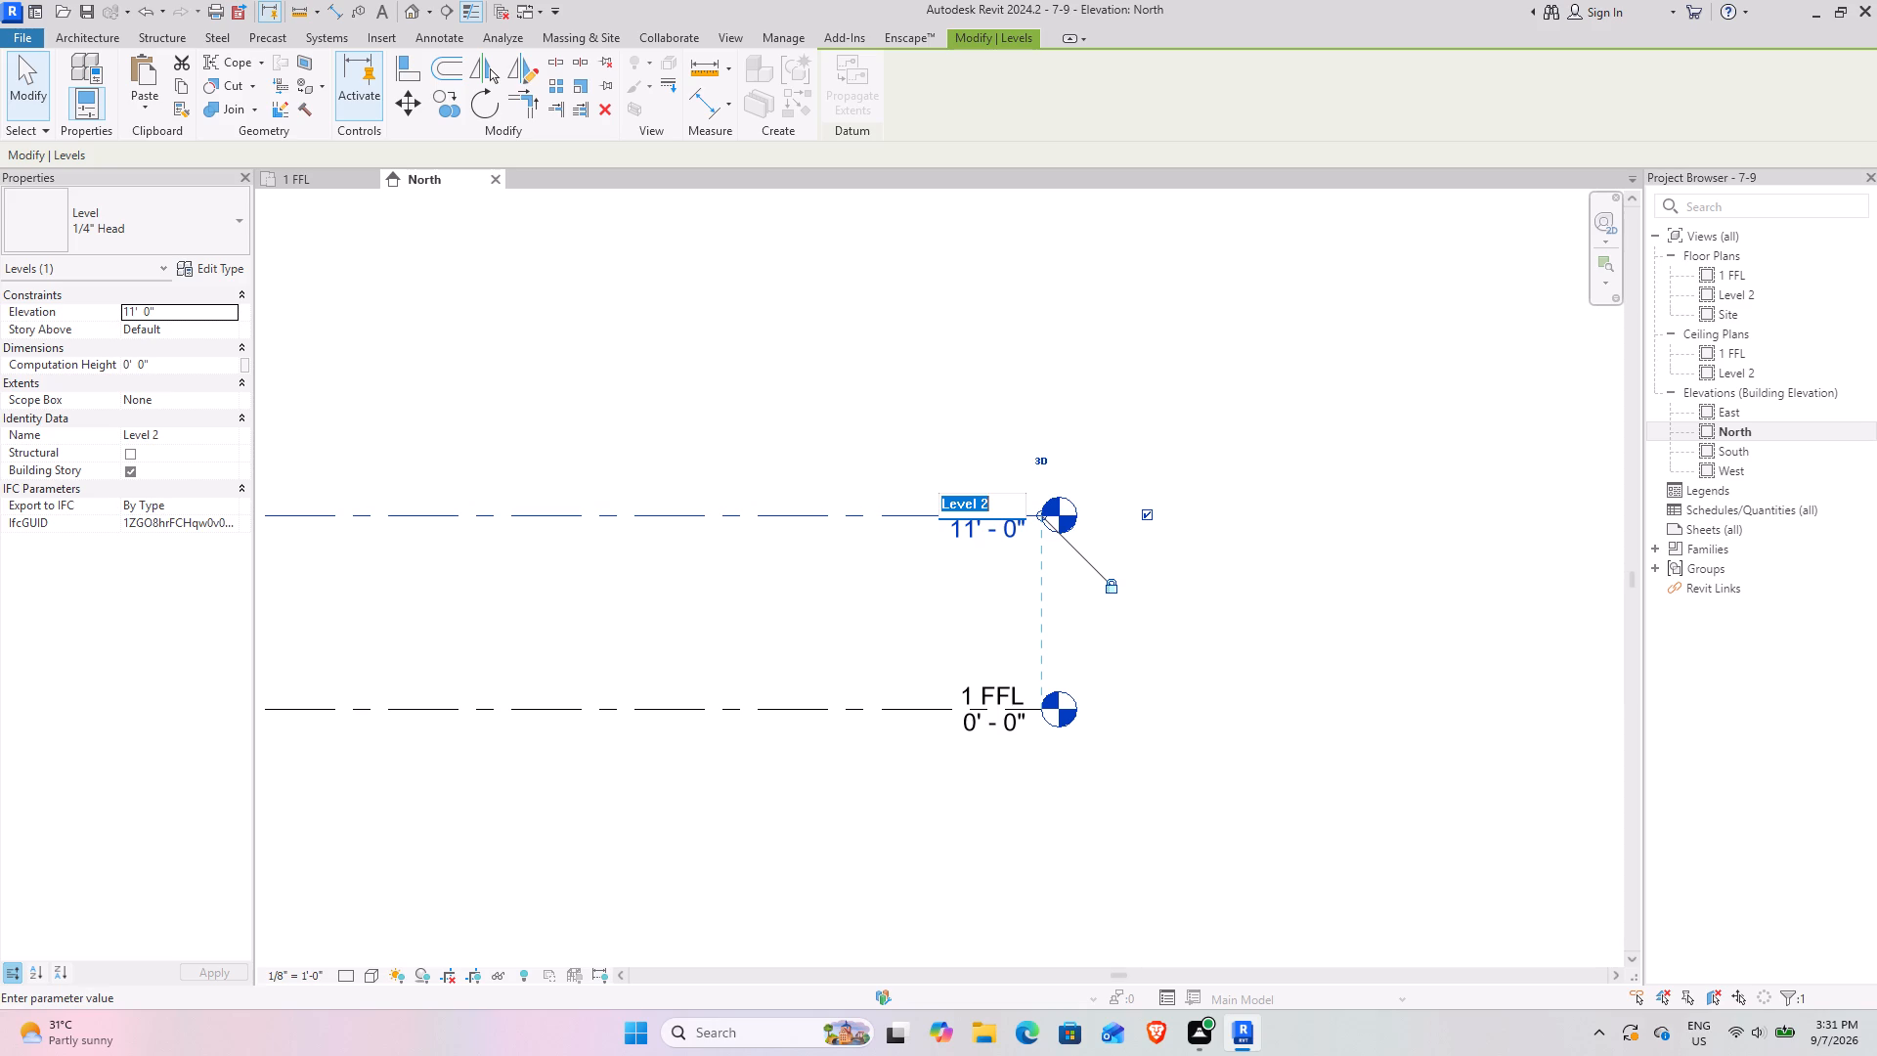
type("2")
key("space")
type("FIRST FLOOR")
left_click(1248, 584)
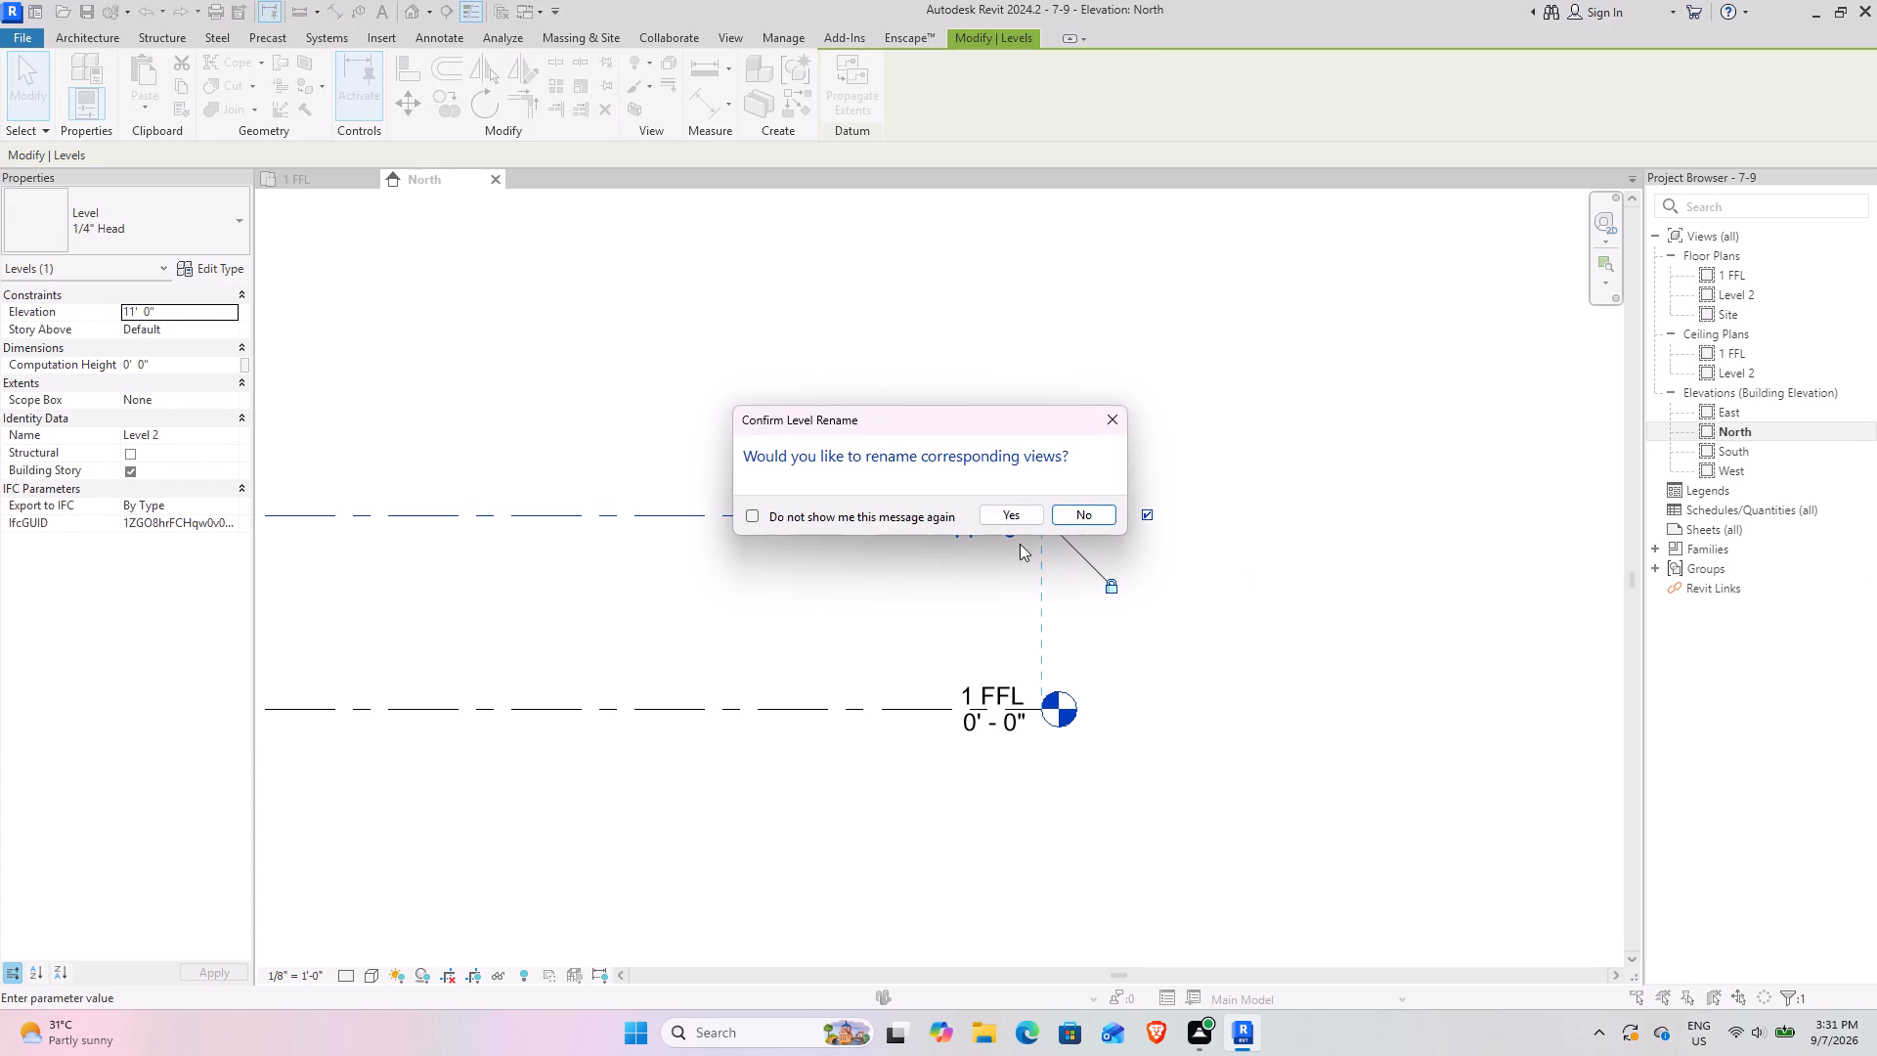
left_click(1021, 514)
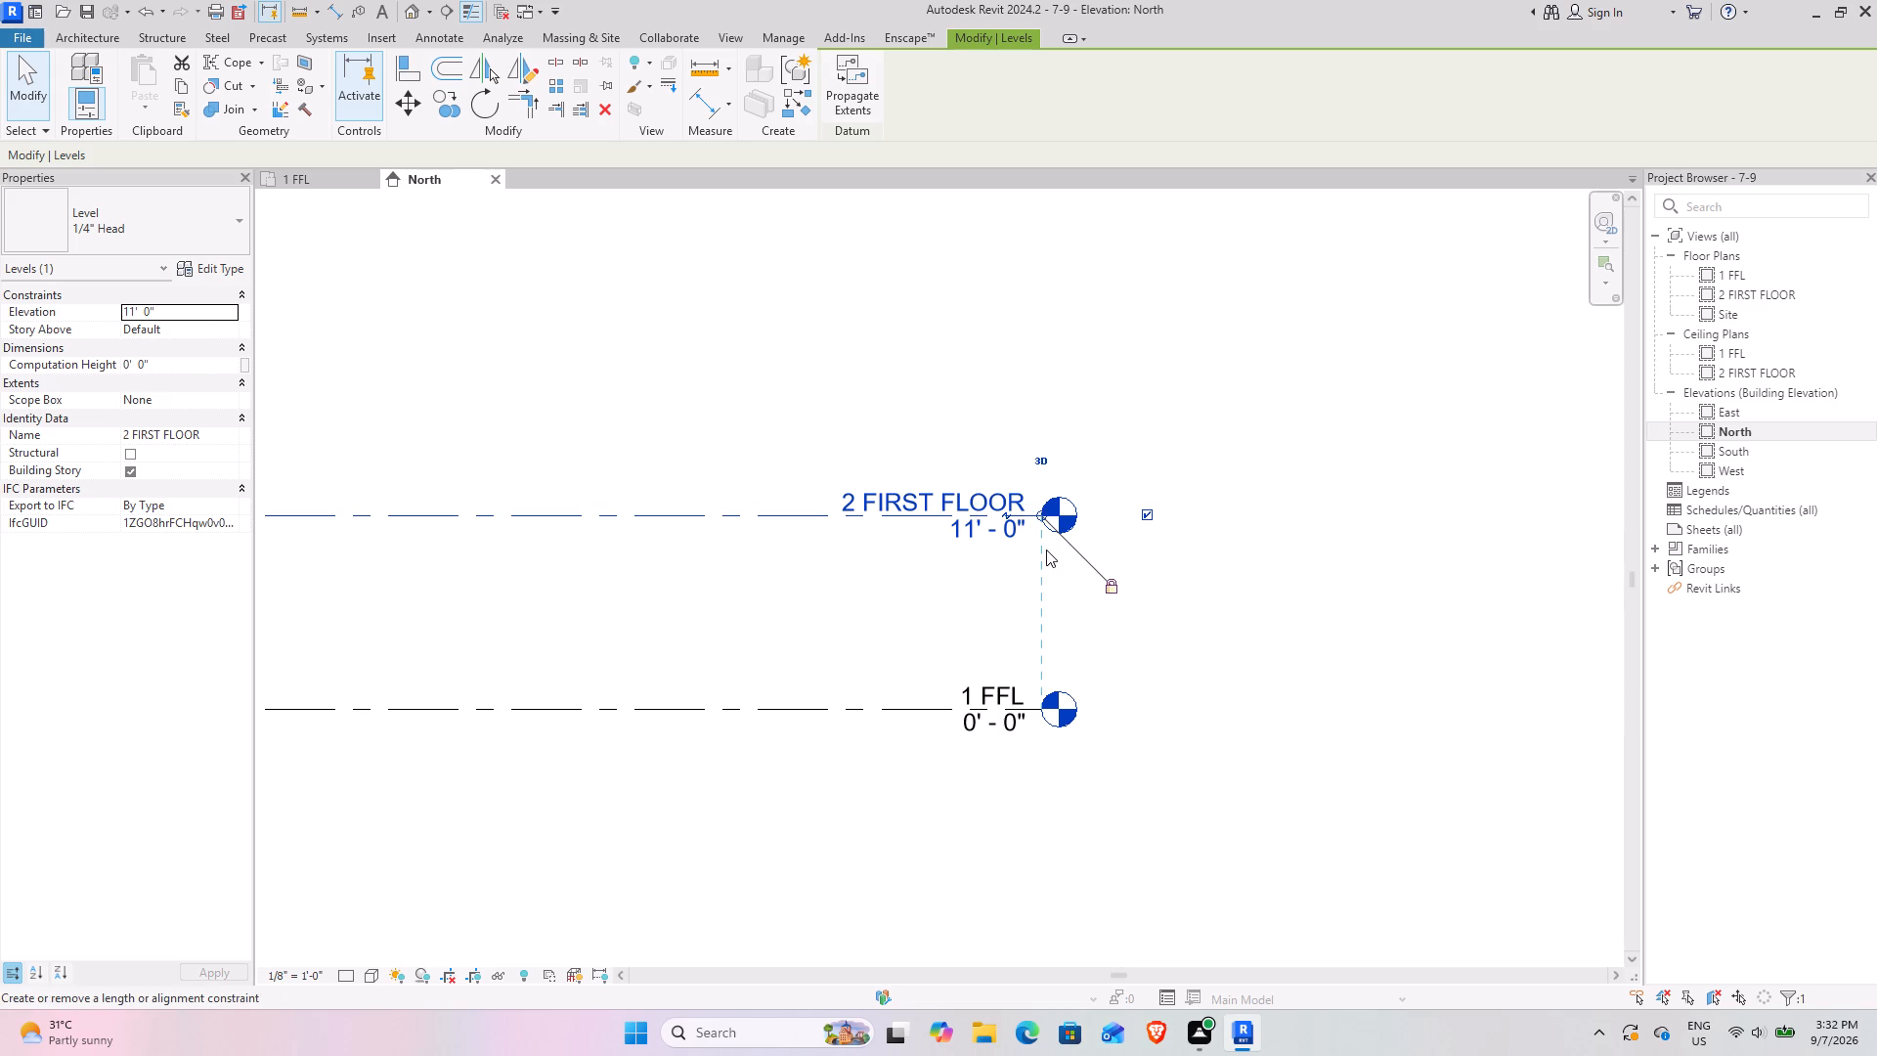
left_click(1046, 550)
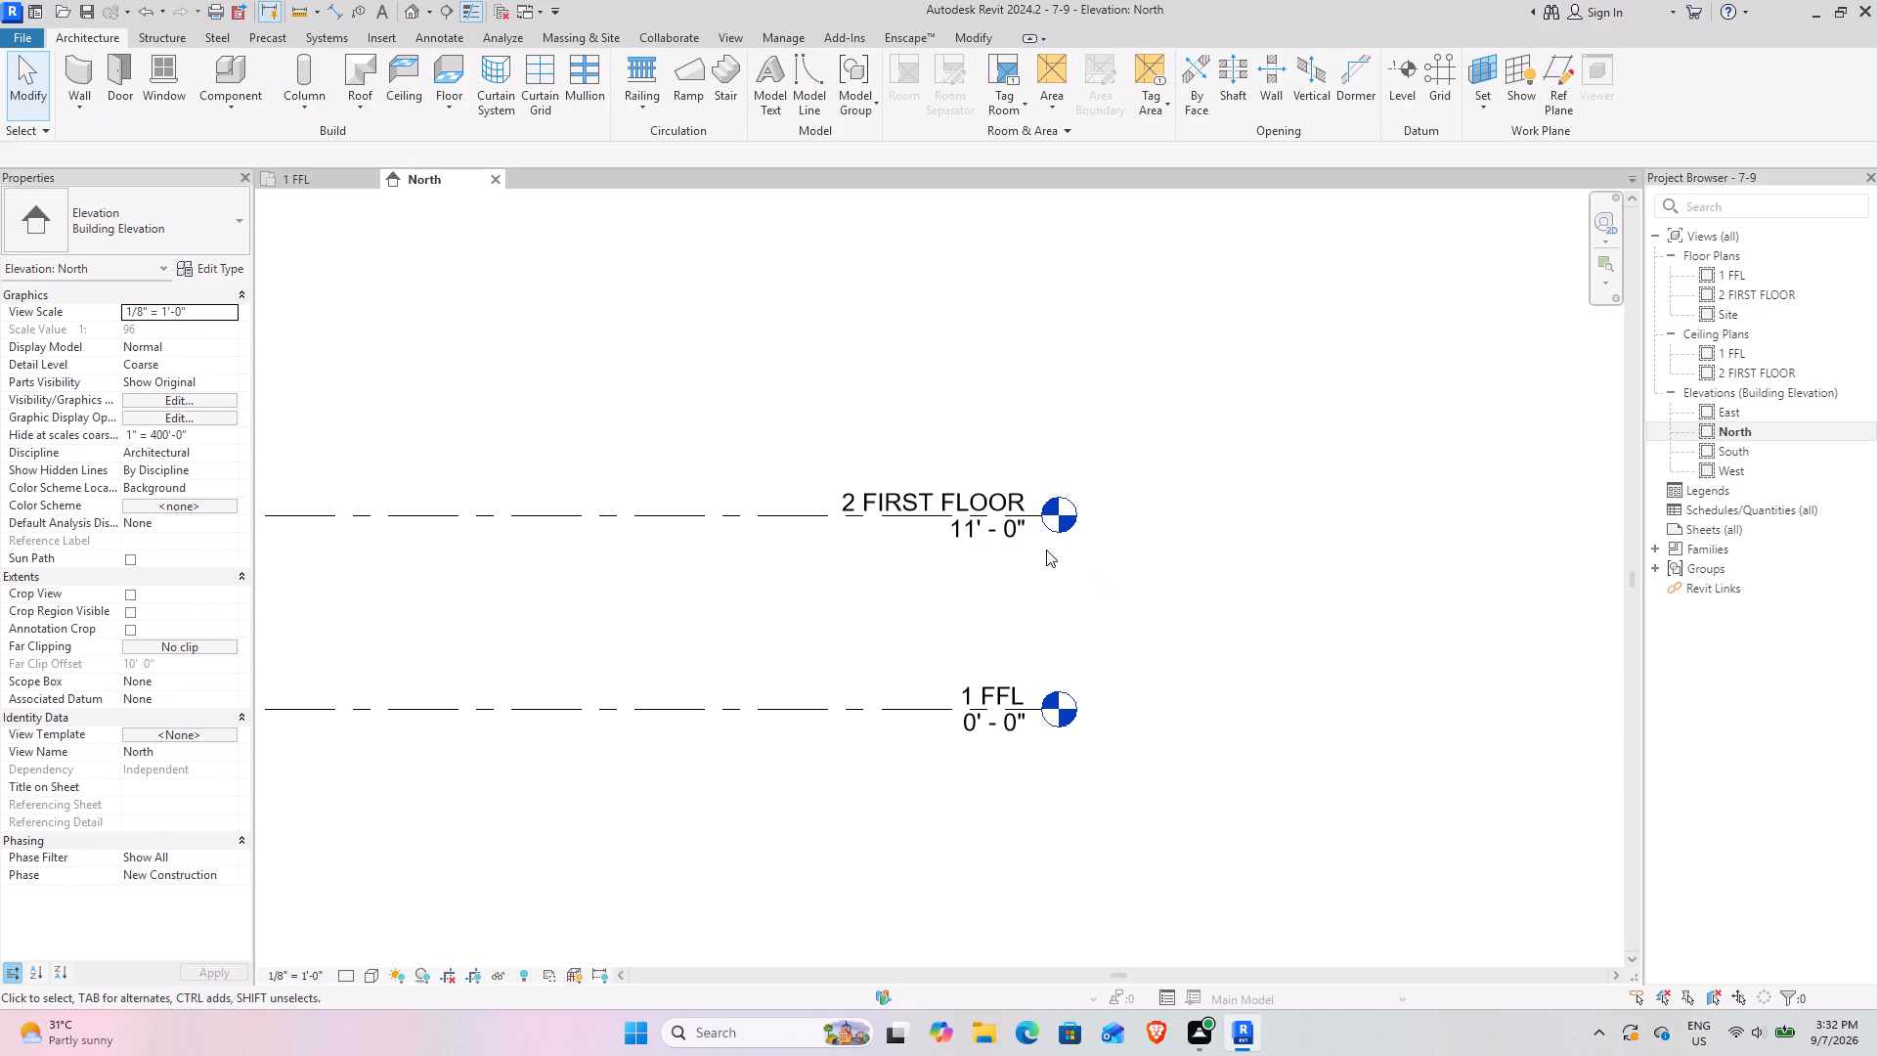
Create a new level 6" above 2 FIRST FLOOR in the North elevation by picking that level line with an offset.
left_click(1415, 77)
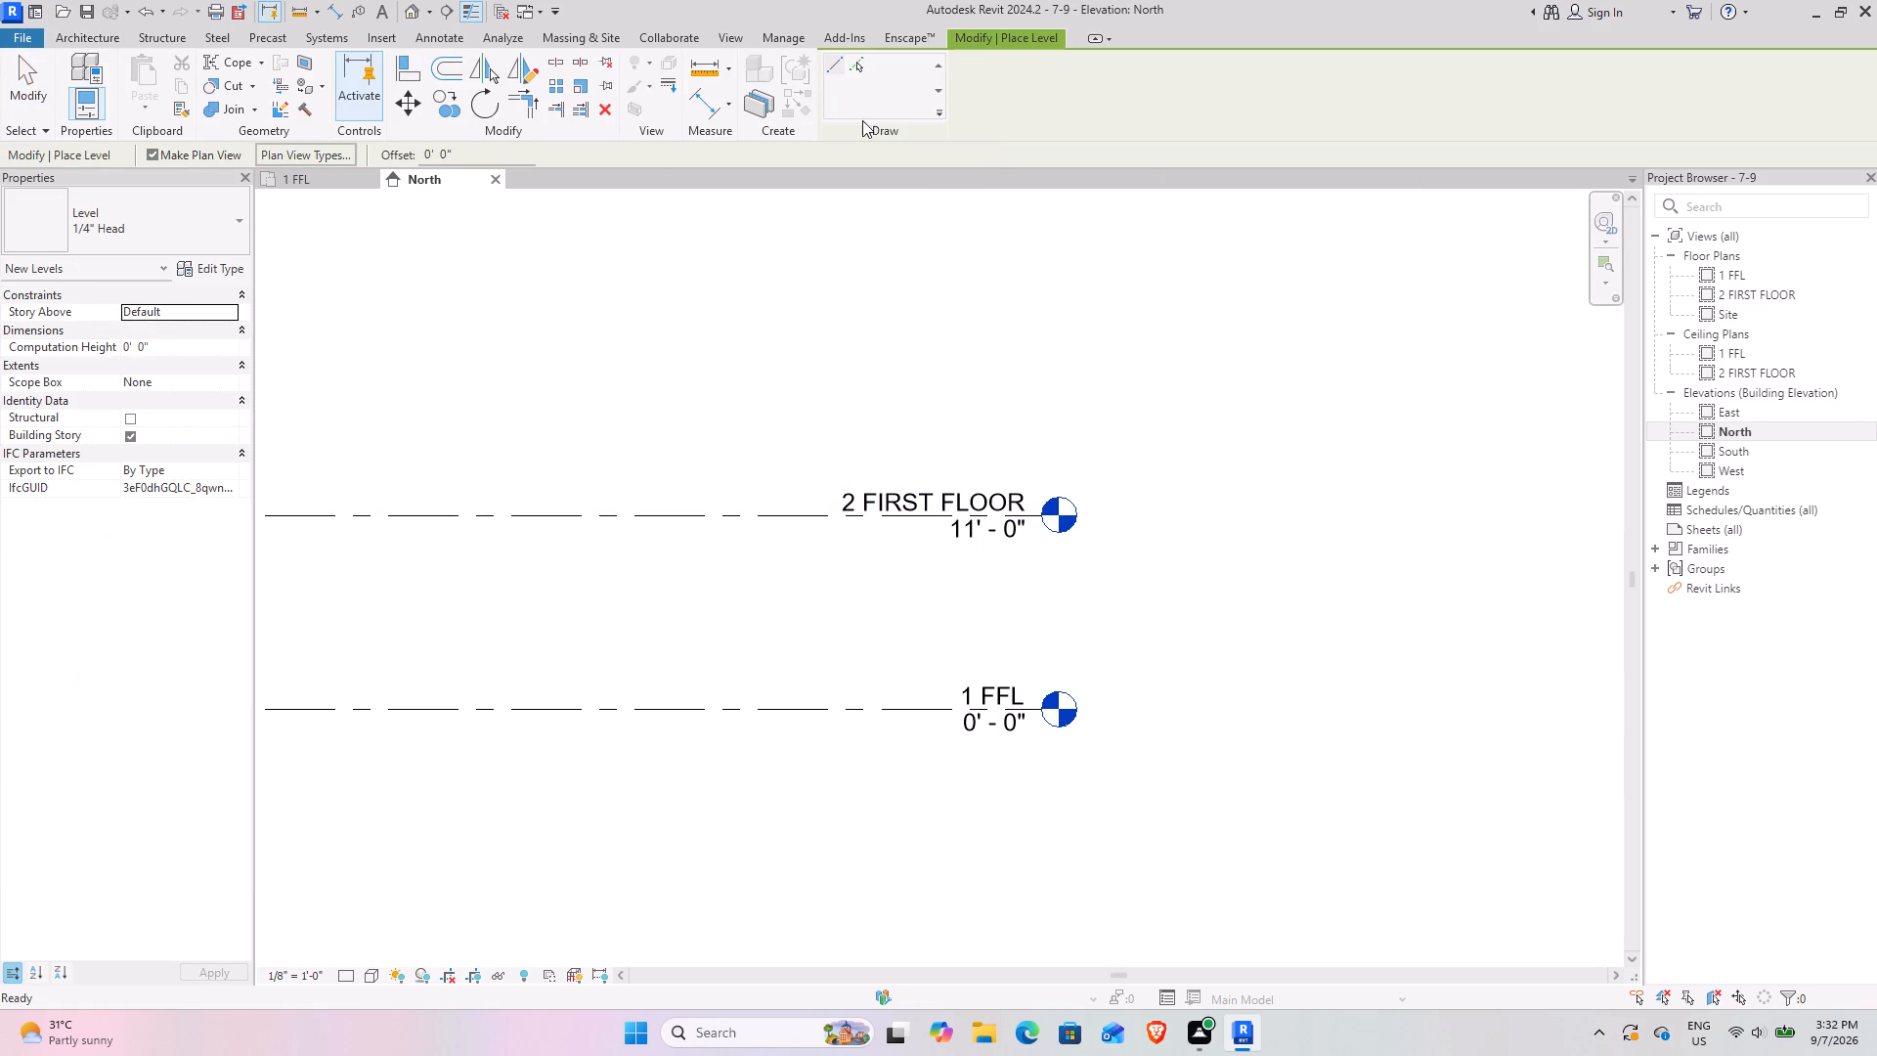
left_click(860, 65)
left_click_drag(467, 152, 338, 156)
type("6\"")
key("Return")
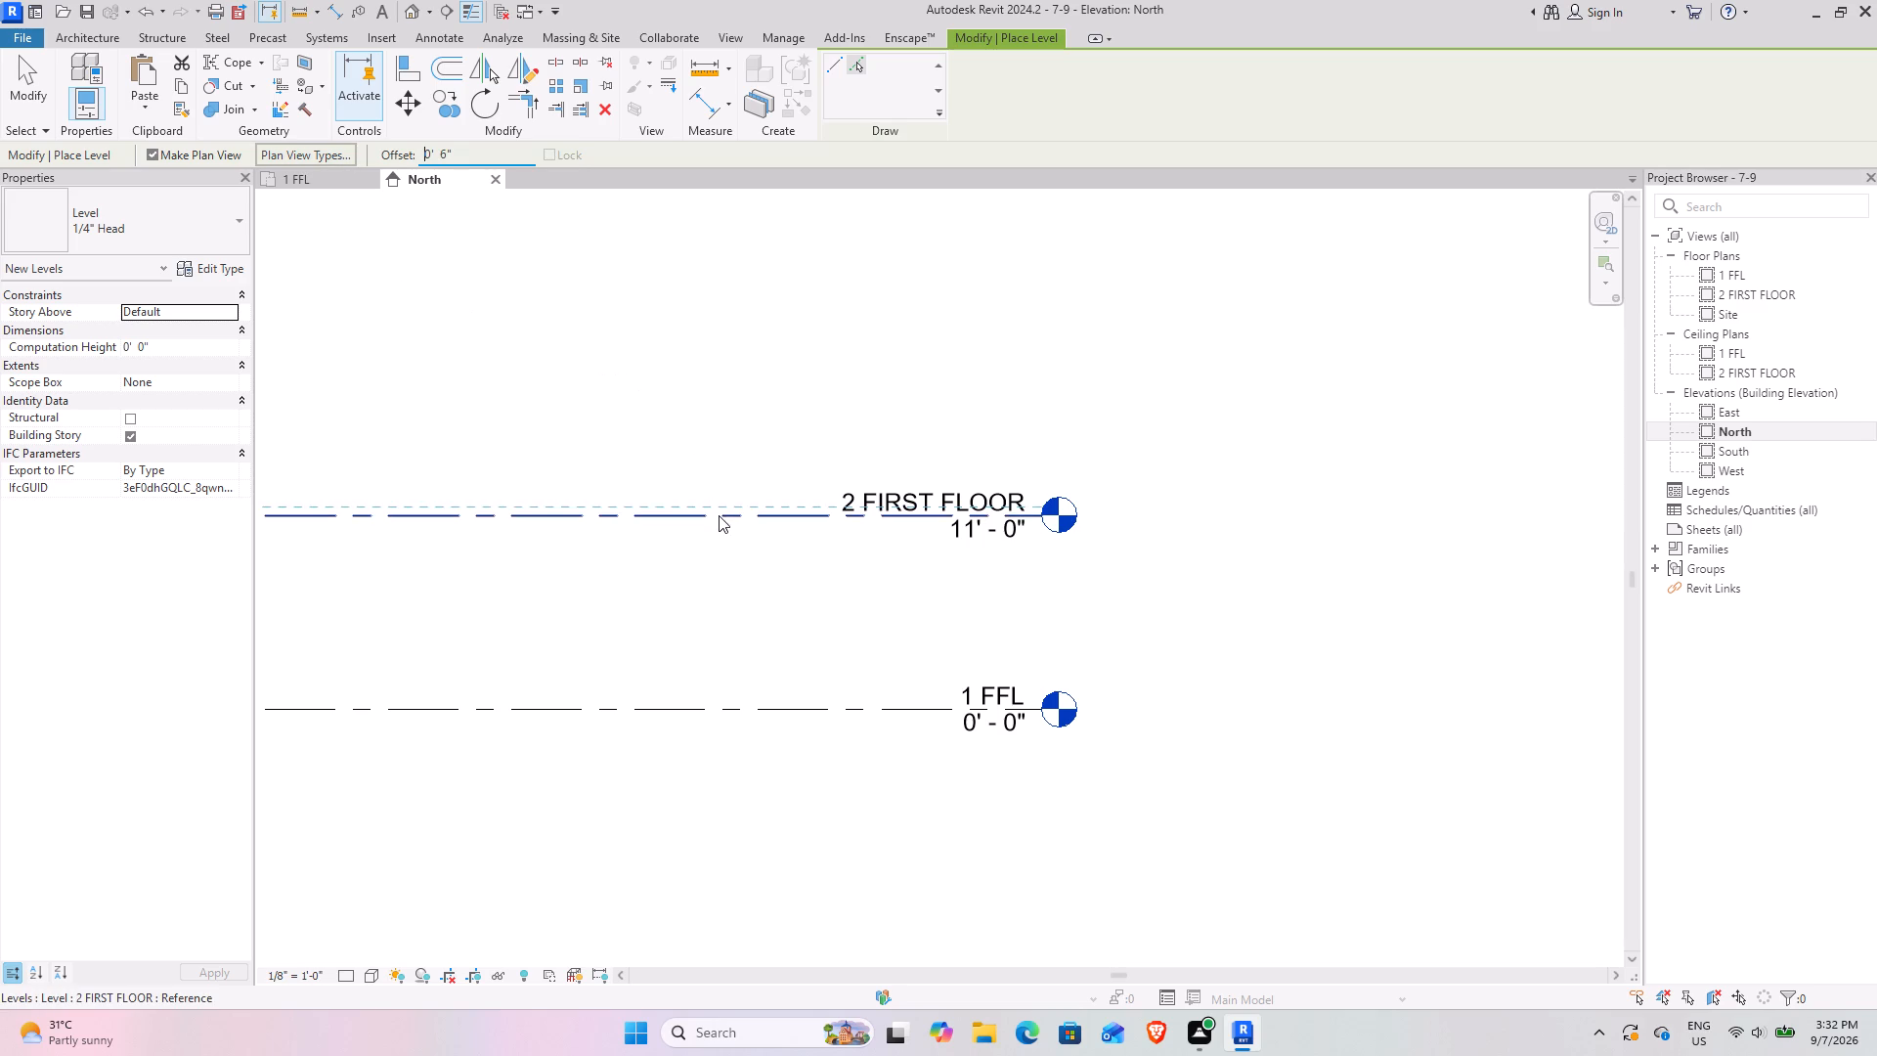
left_click(719, 515)
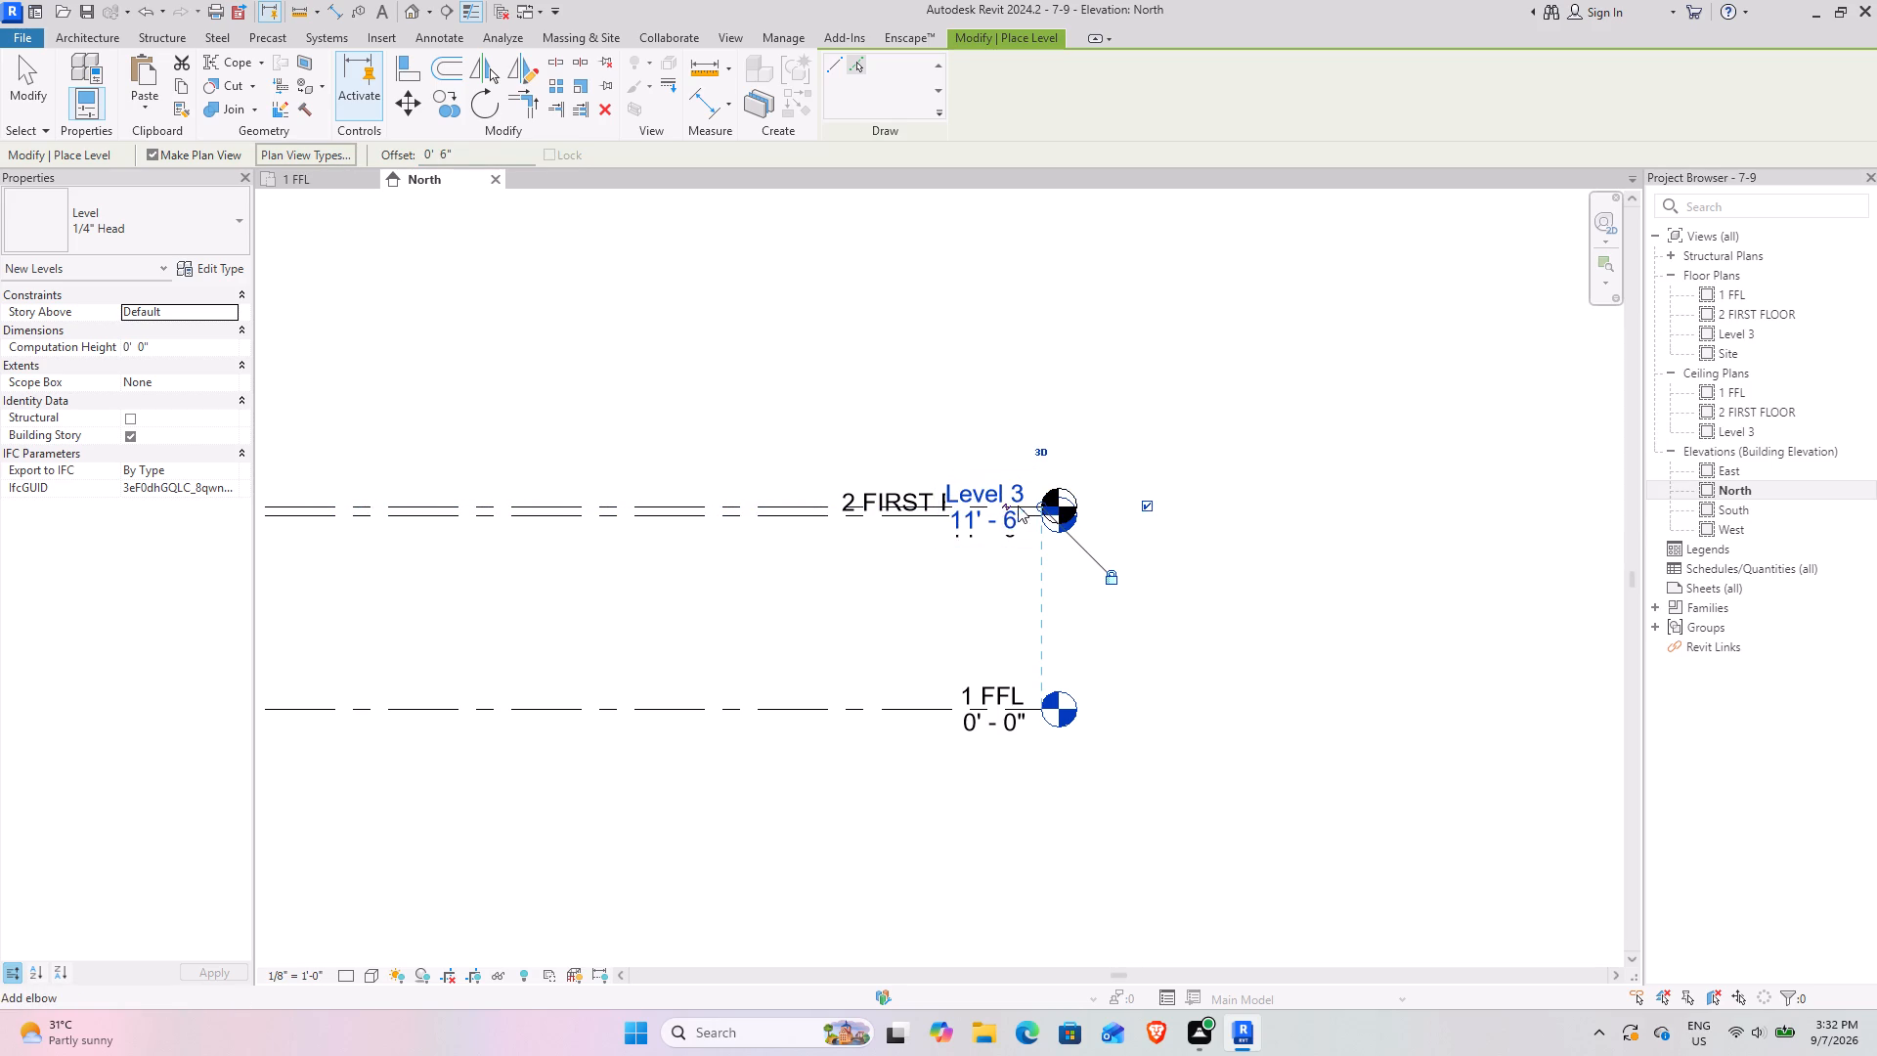
Add an elbow to the new upper level's line and raise its head clear of the 2 FIRST FLOOR label.
left_click(1006, 504)
left_click_drag(1003, 536, 1025, 449)
Rename Level 3 as "3 FIRST FLOOR" together with its corresponding views, and finish placing levels.
left_click(1000, 428)
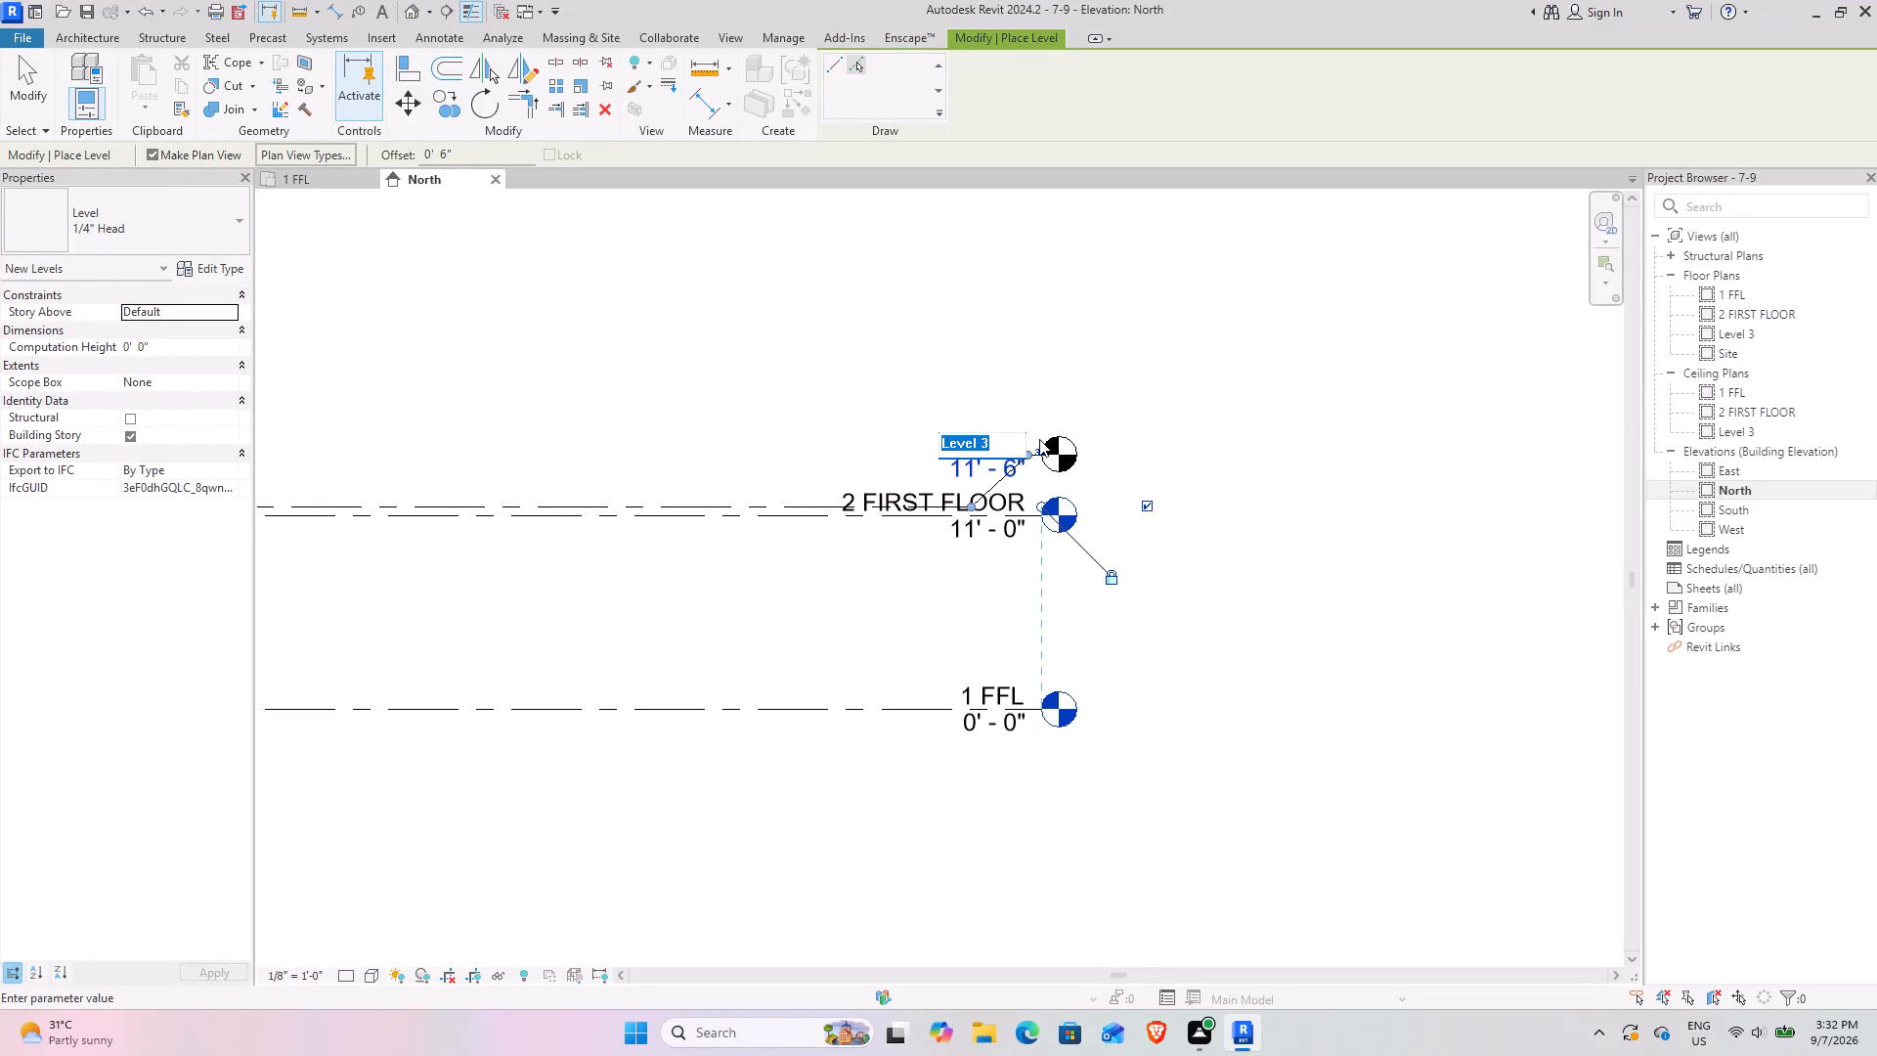
type("3")
key("space")
type("FIRST FO")
key("BackSpace")
type("LOOR")
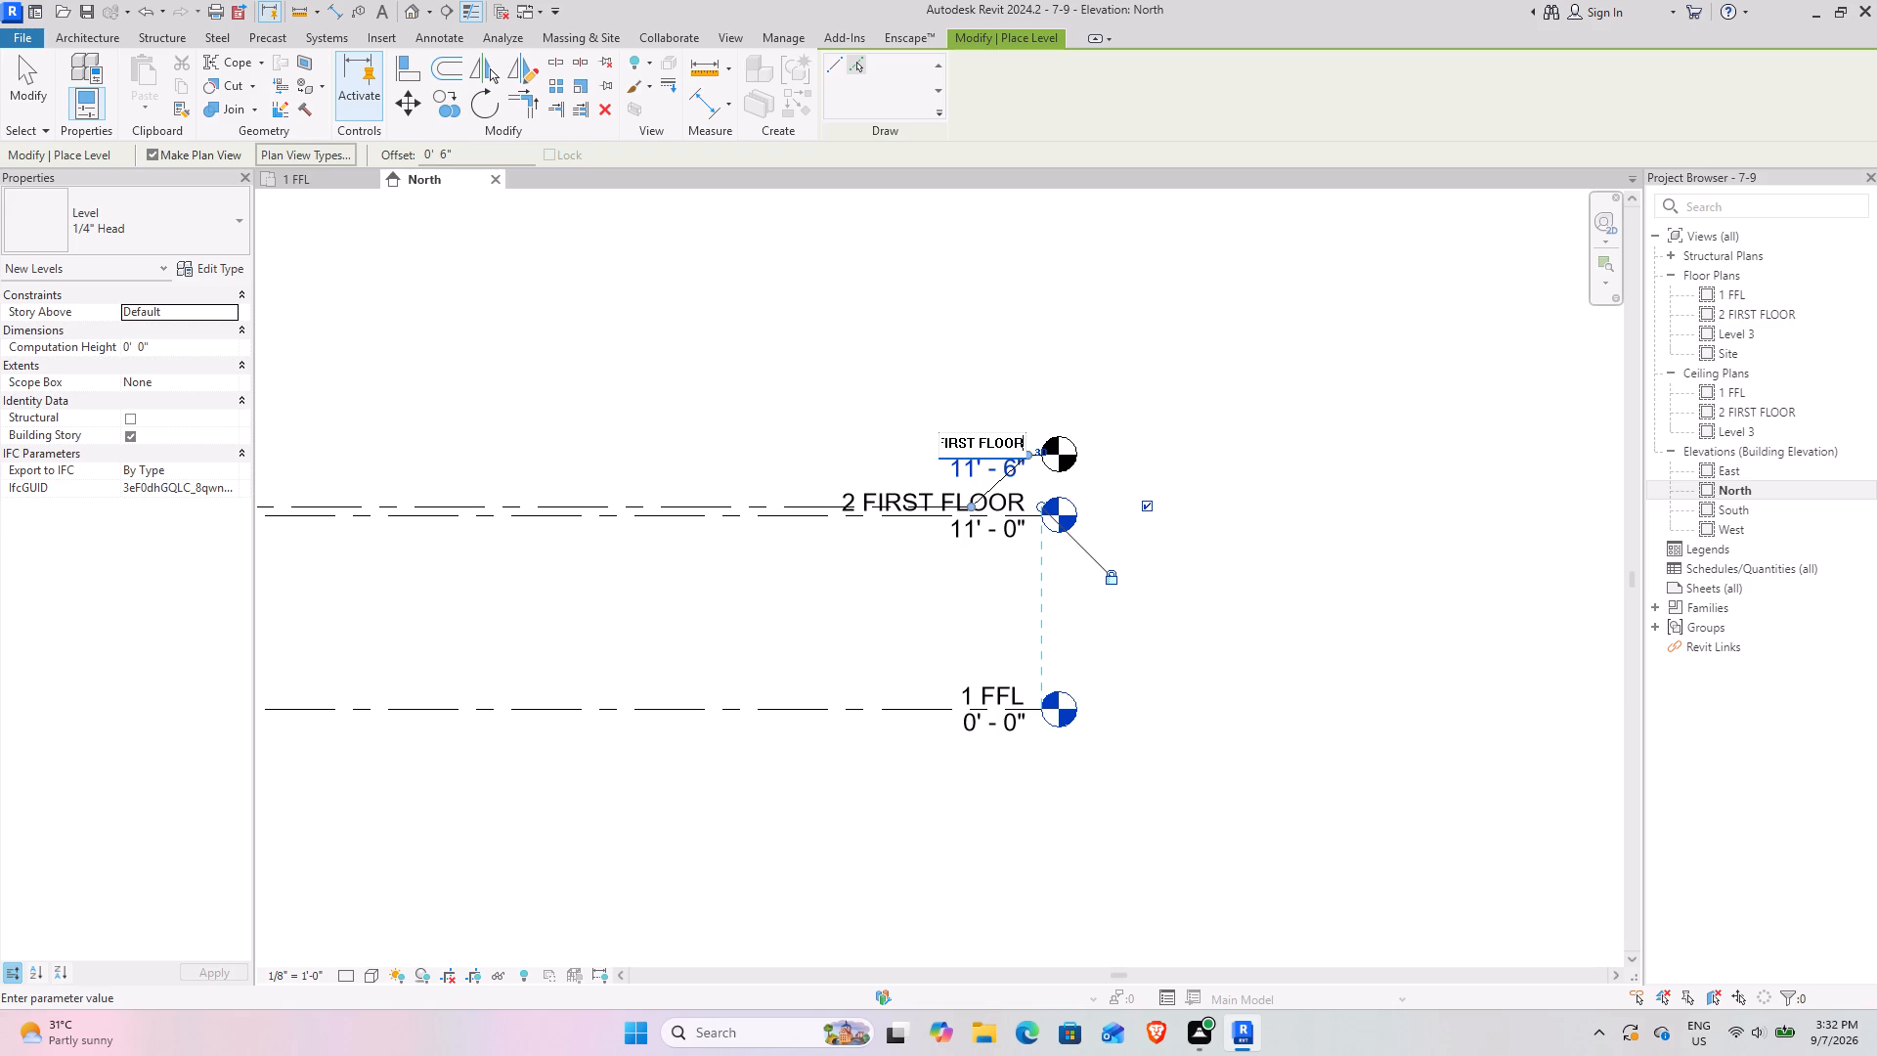
left_click(1385, 513)
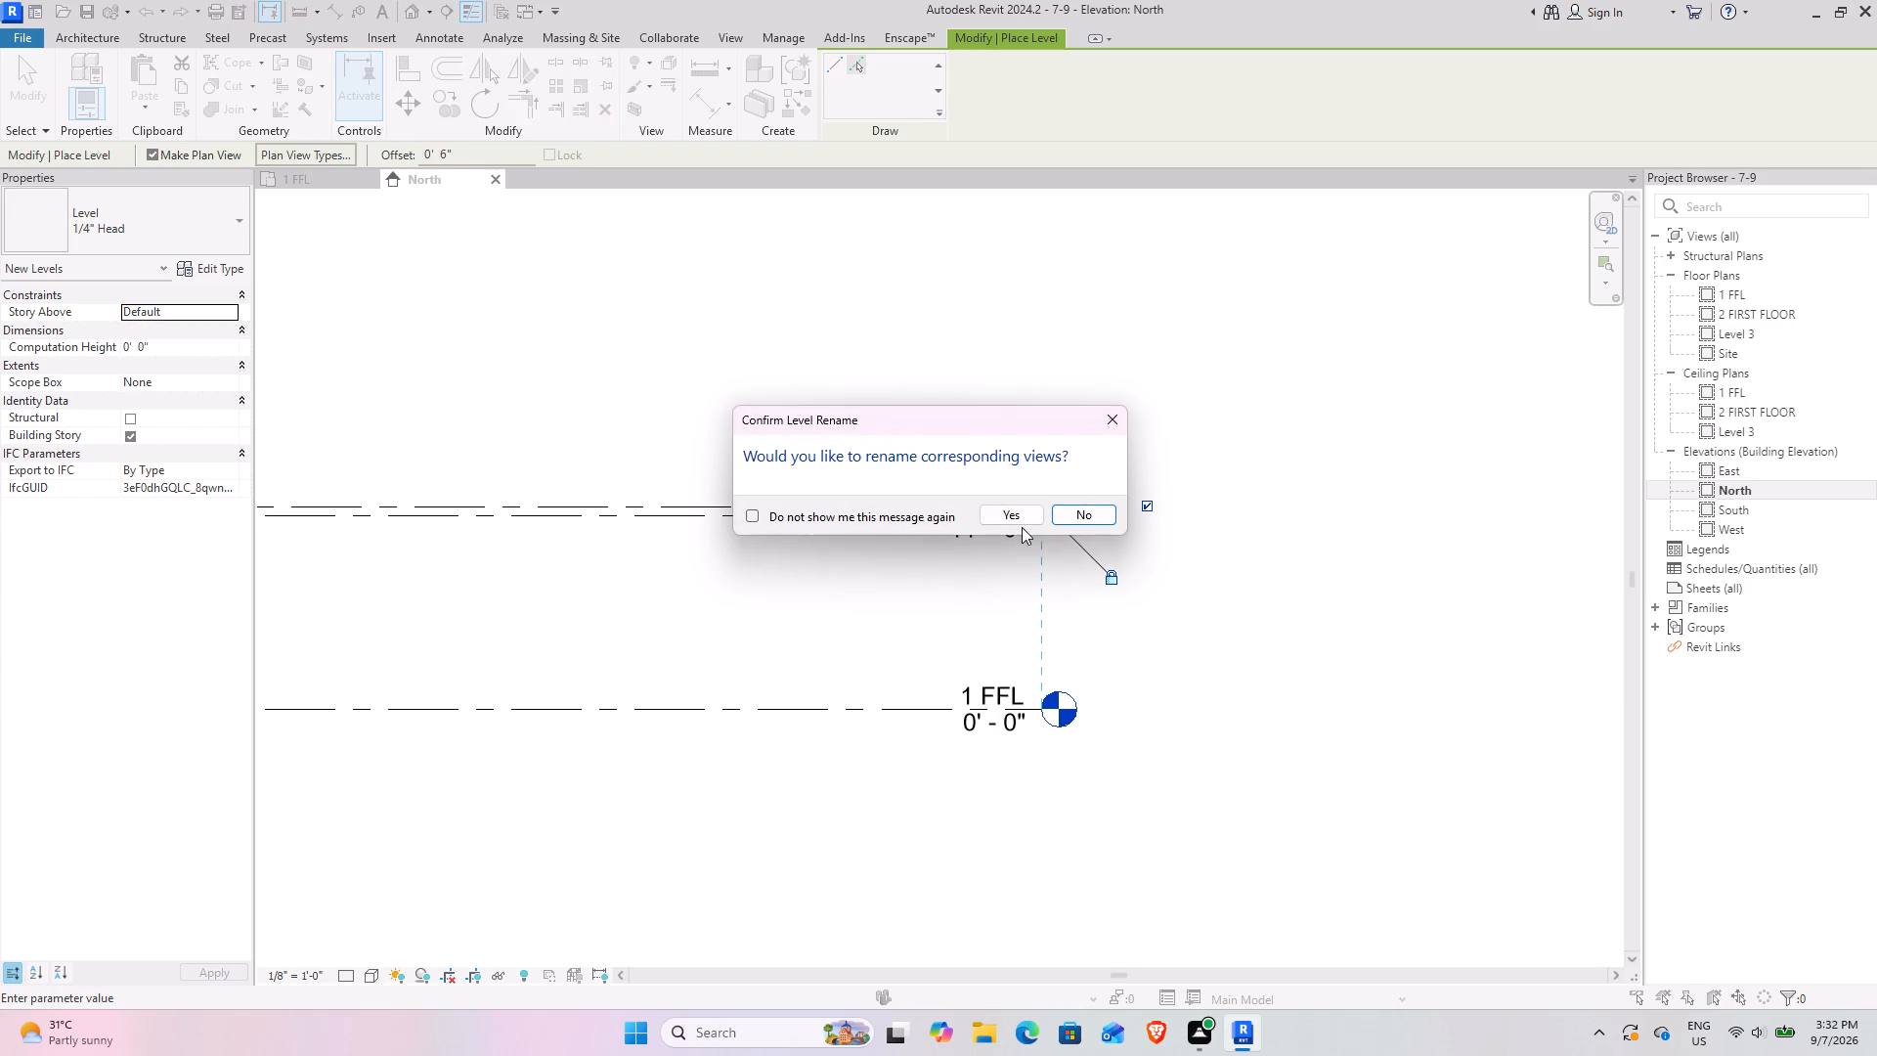
left_click(1017, 514)
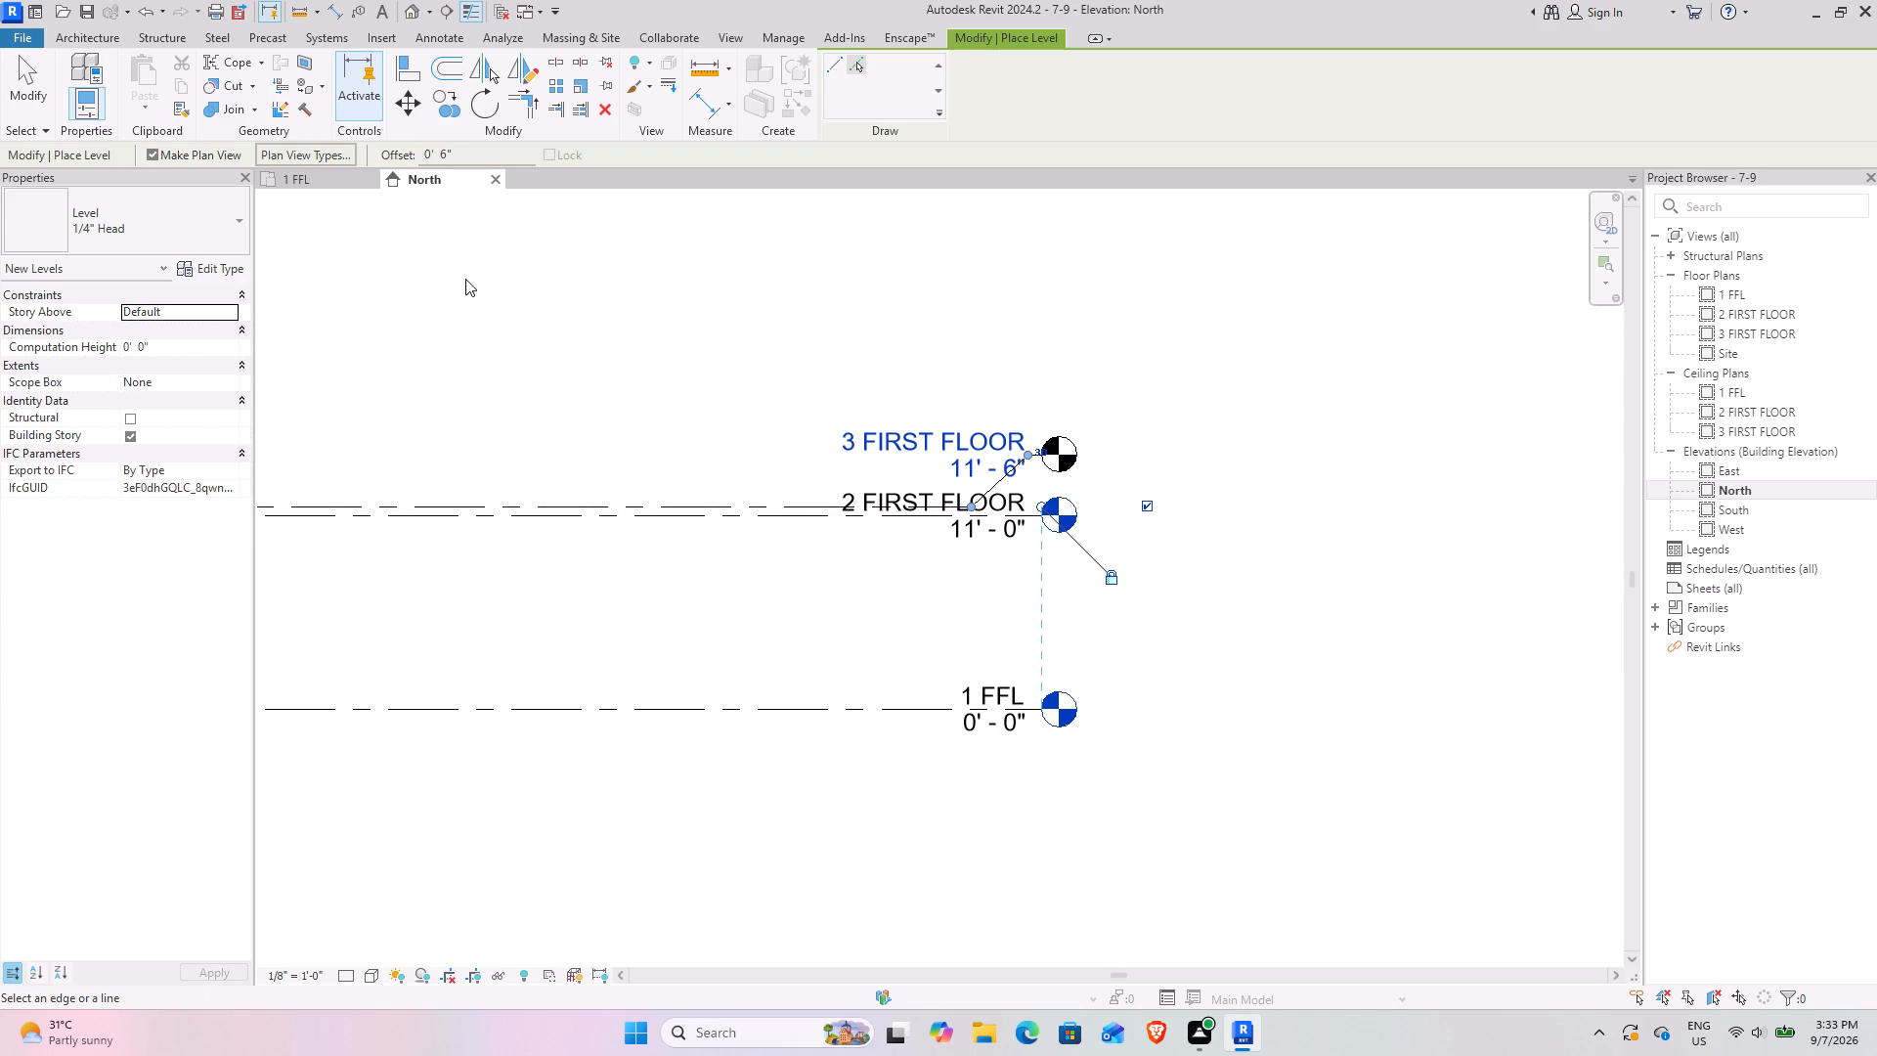
left_click(44, 83)
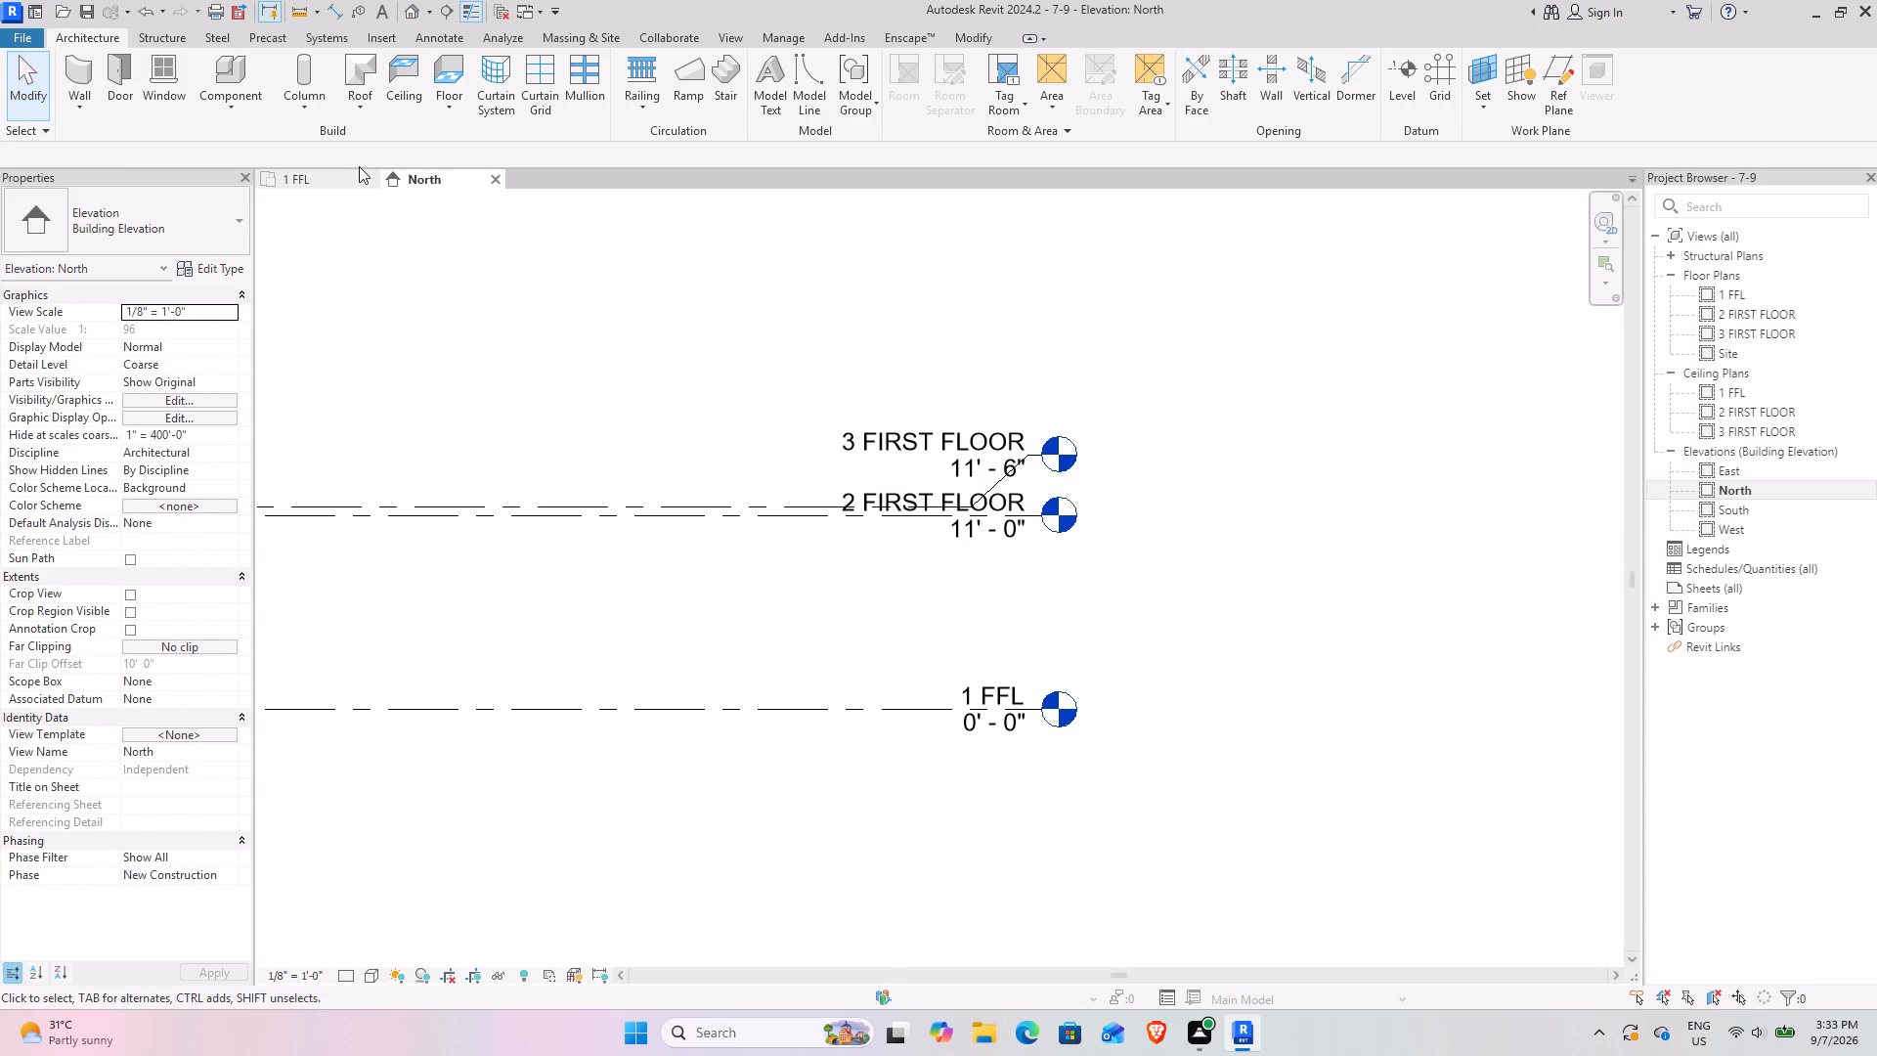
In the 1 FFL floor plan, duplicate the Generic - 8" basic wall type as 9" with a 9" structure thickness.
left_click(330, 171)
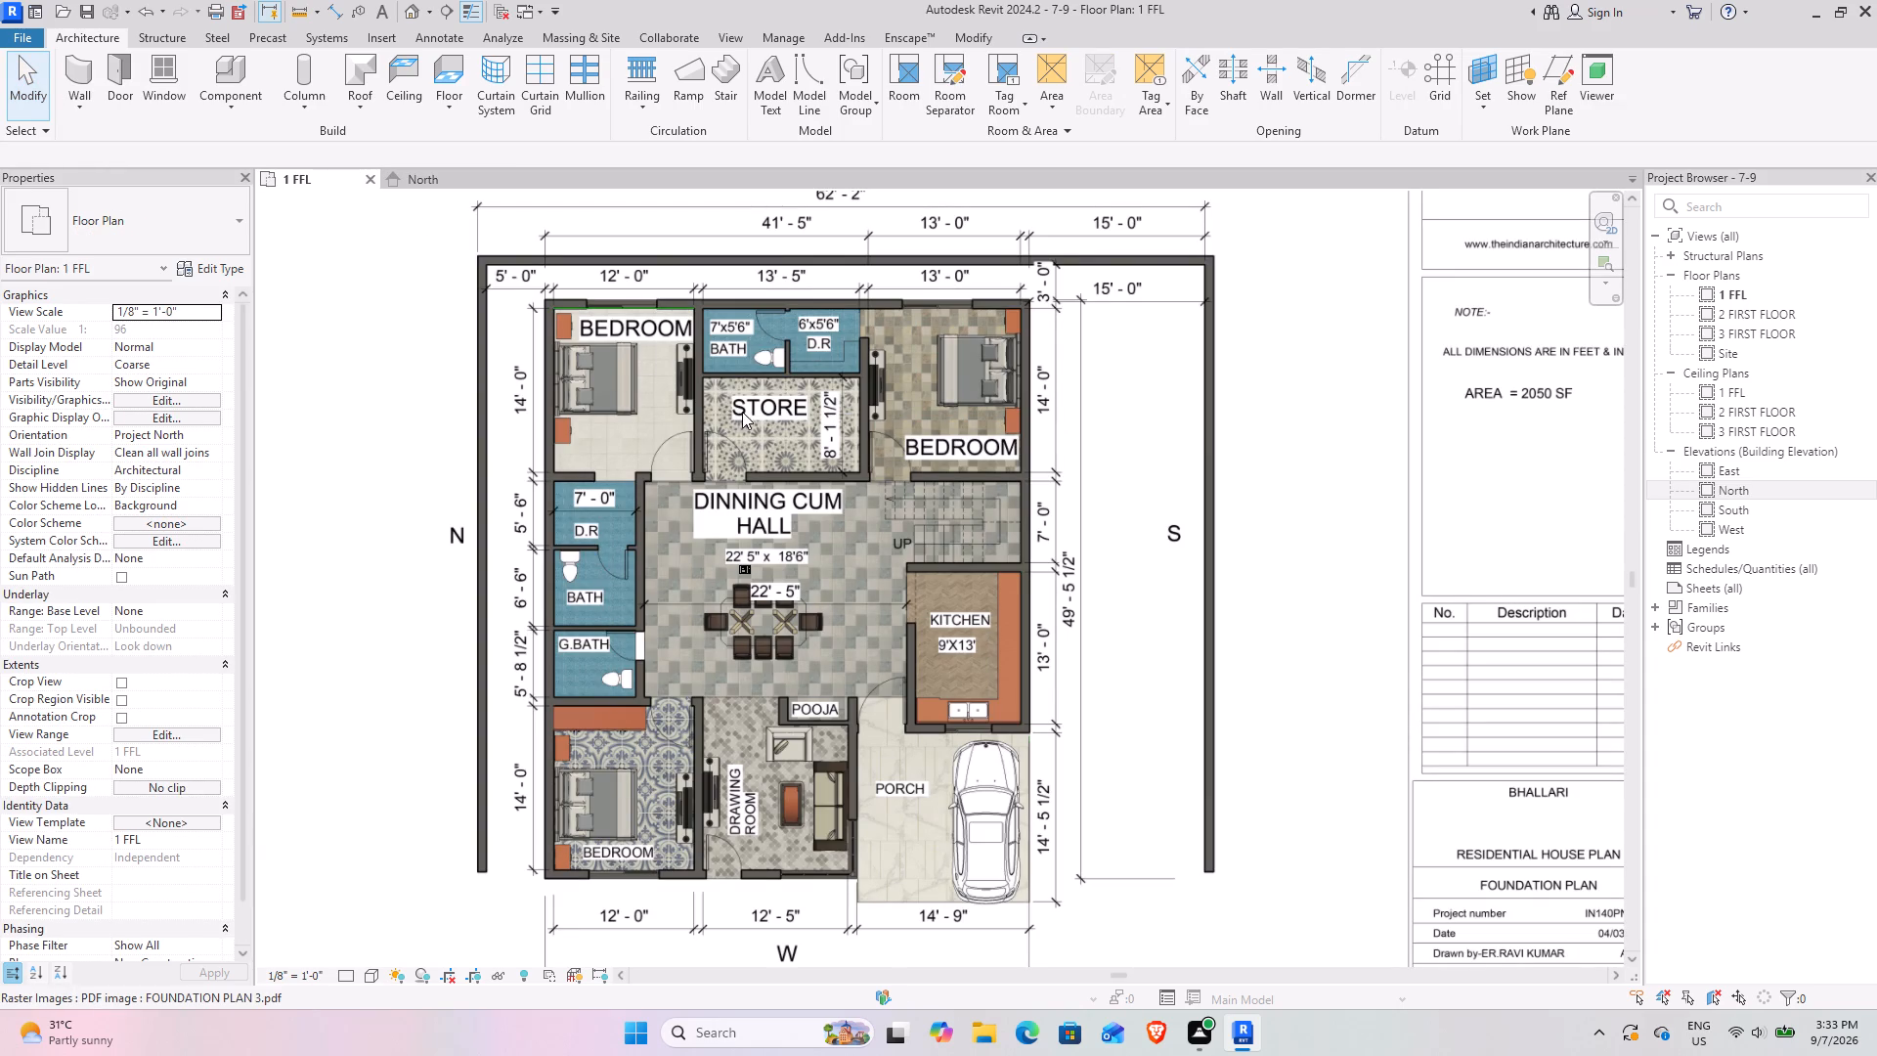
scroll(751, 490, "down", 3)
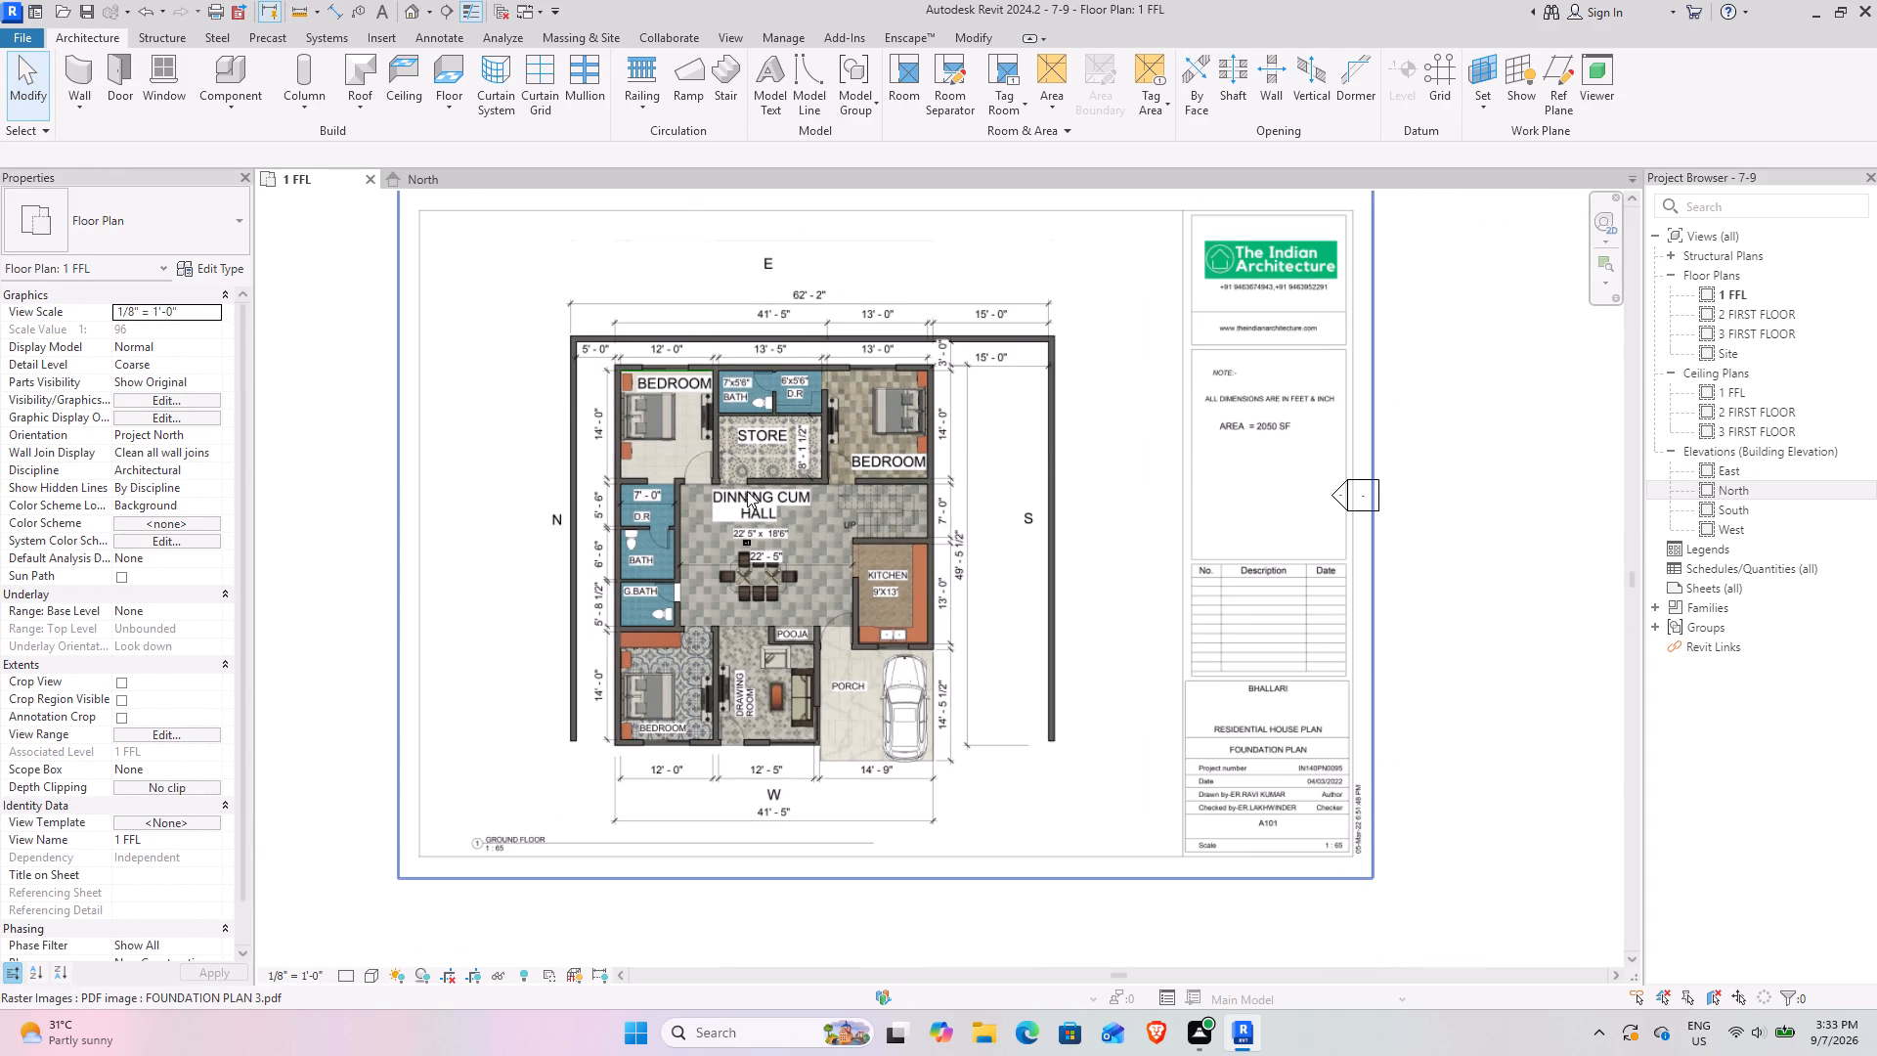
middle_click_drag(734, 496, 672, 479)
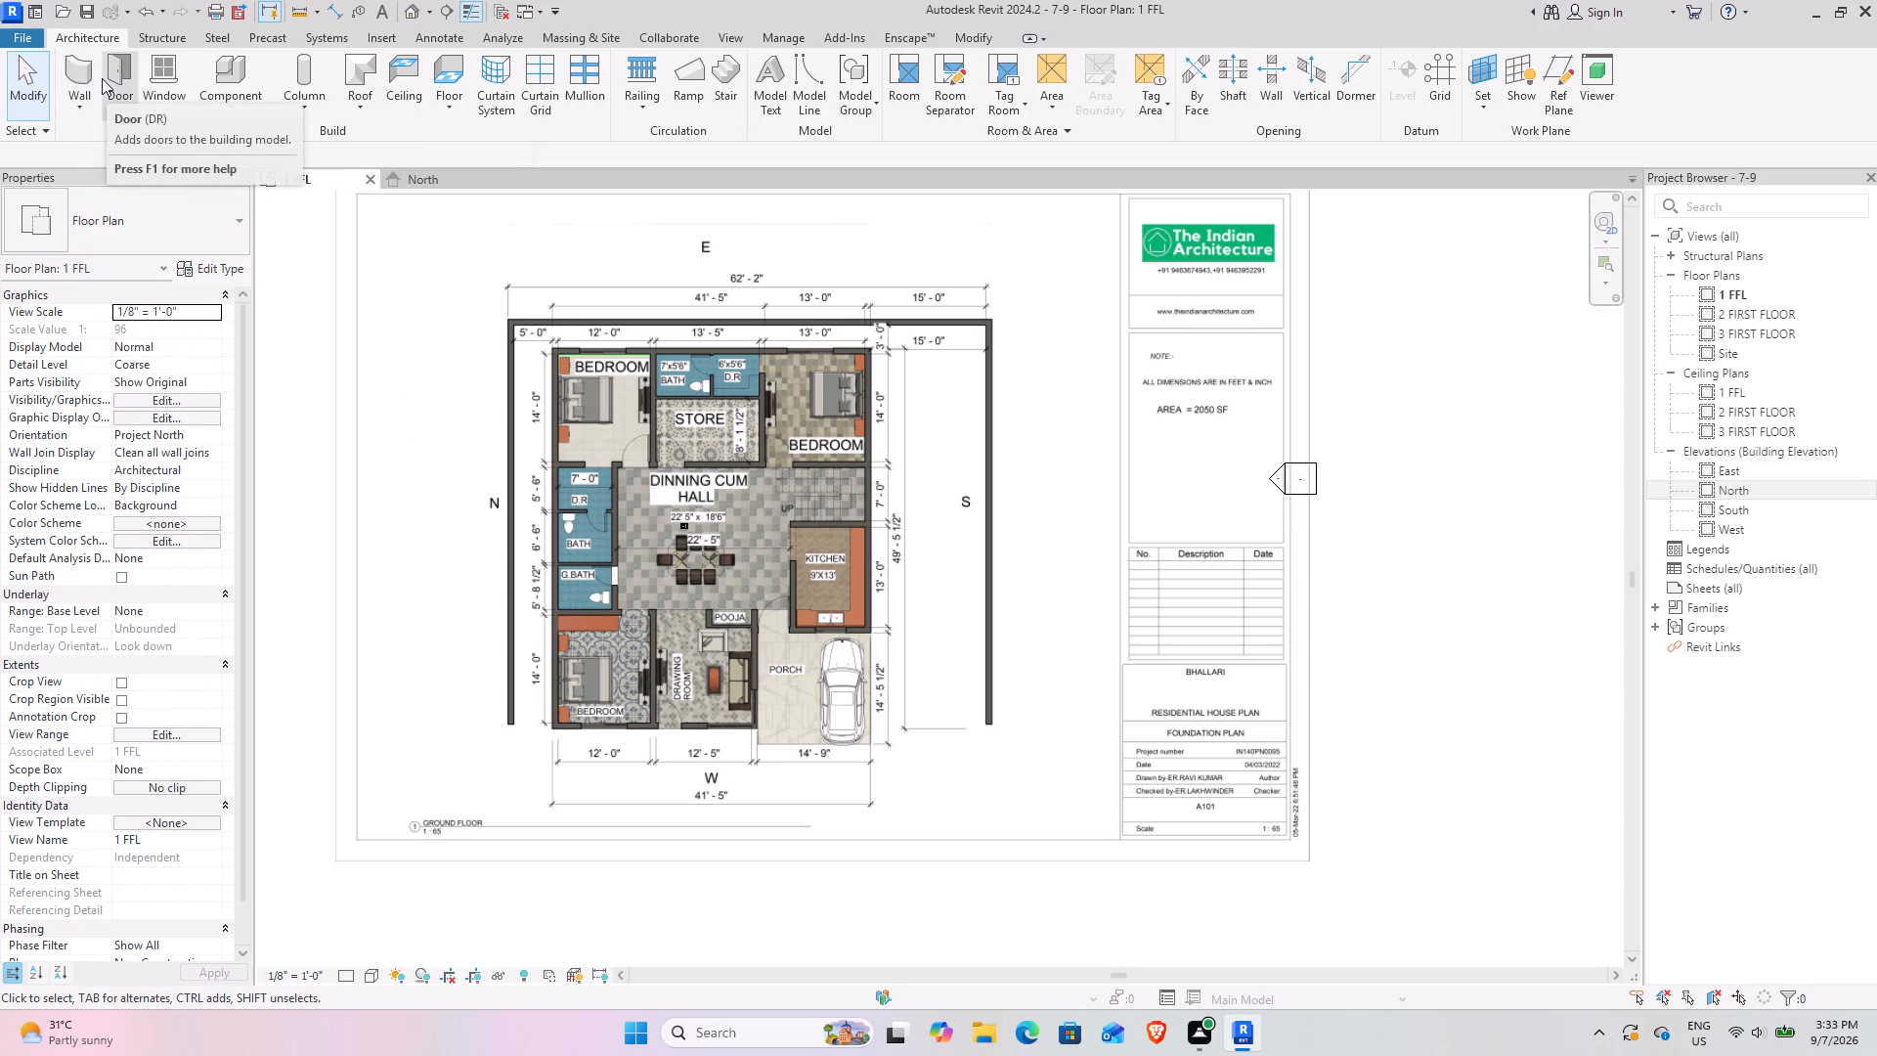
left_click(77, 71)
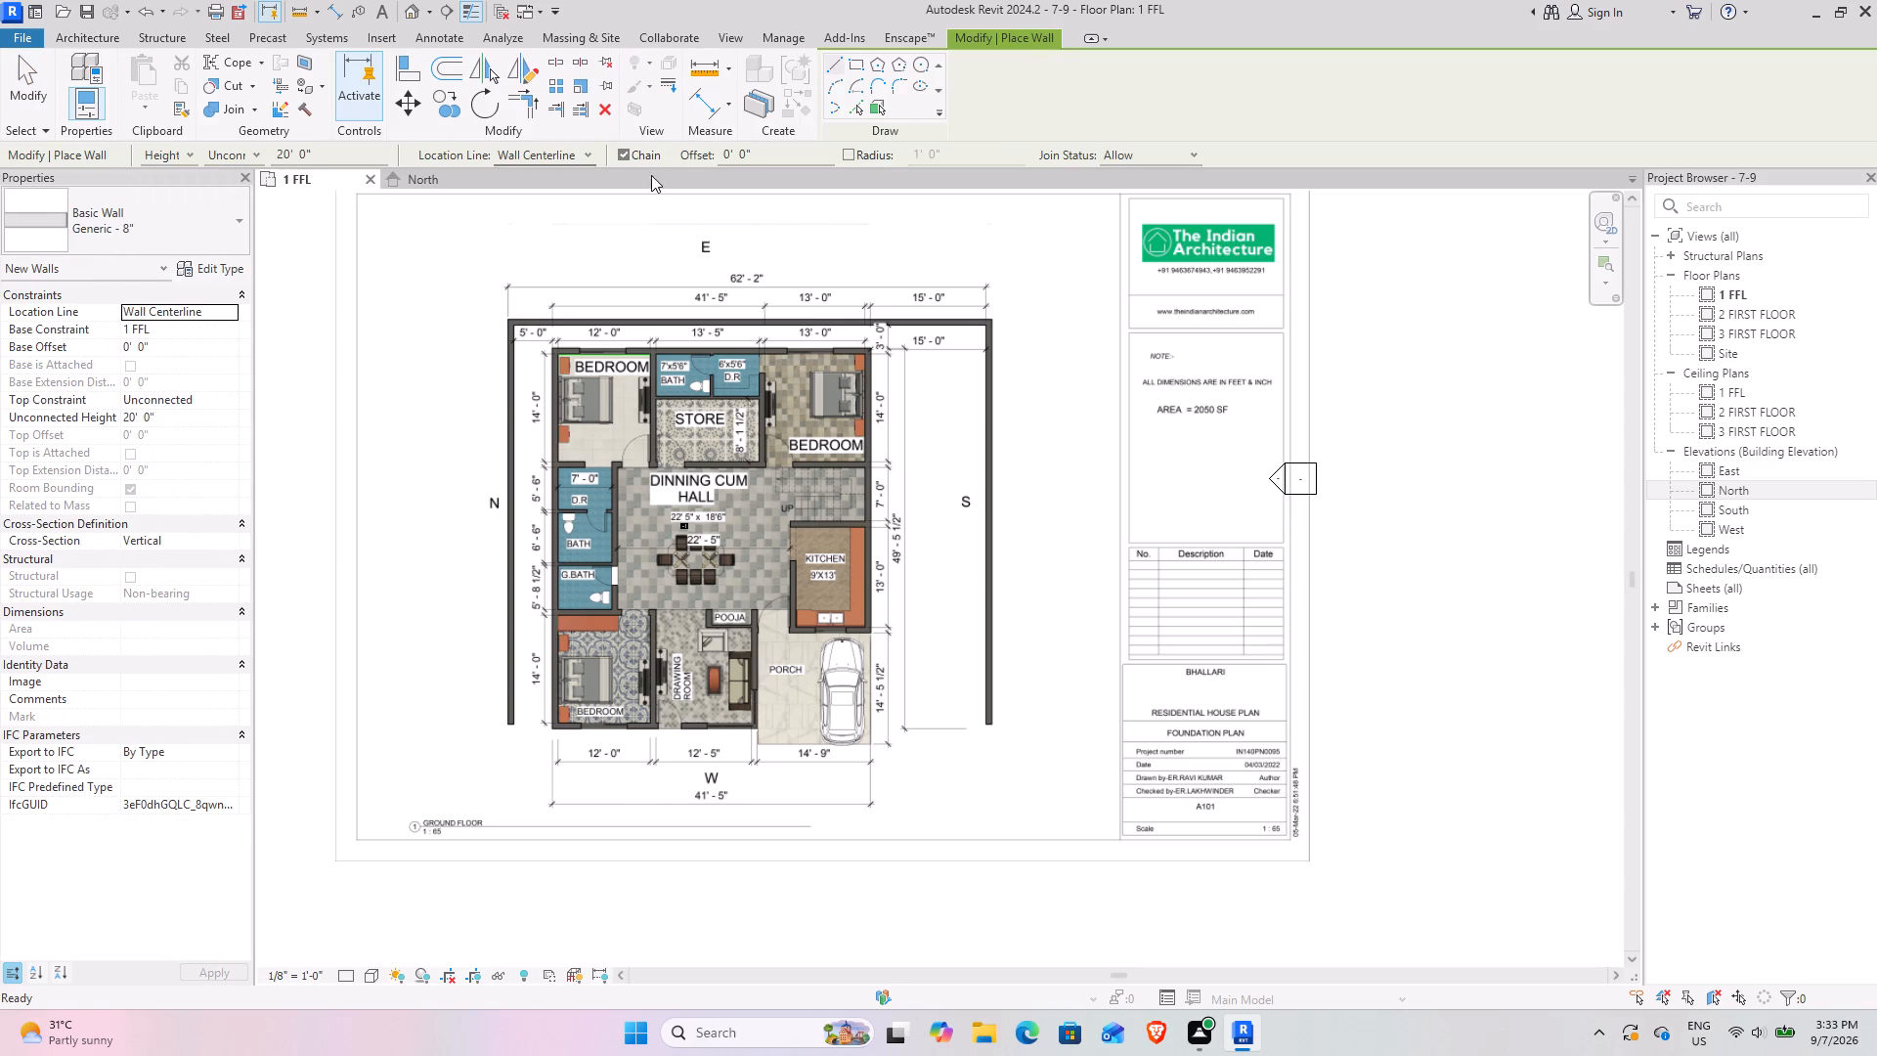
left_click(195, 260)
left_click(1308, 288)
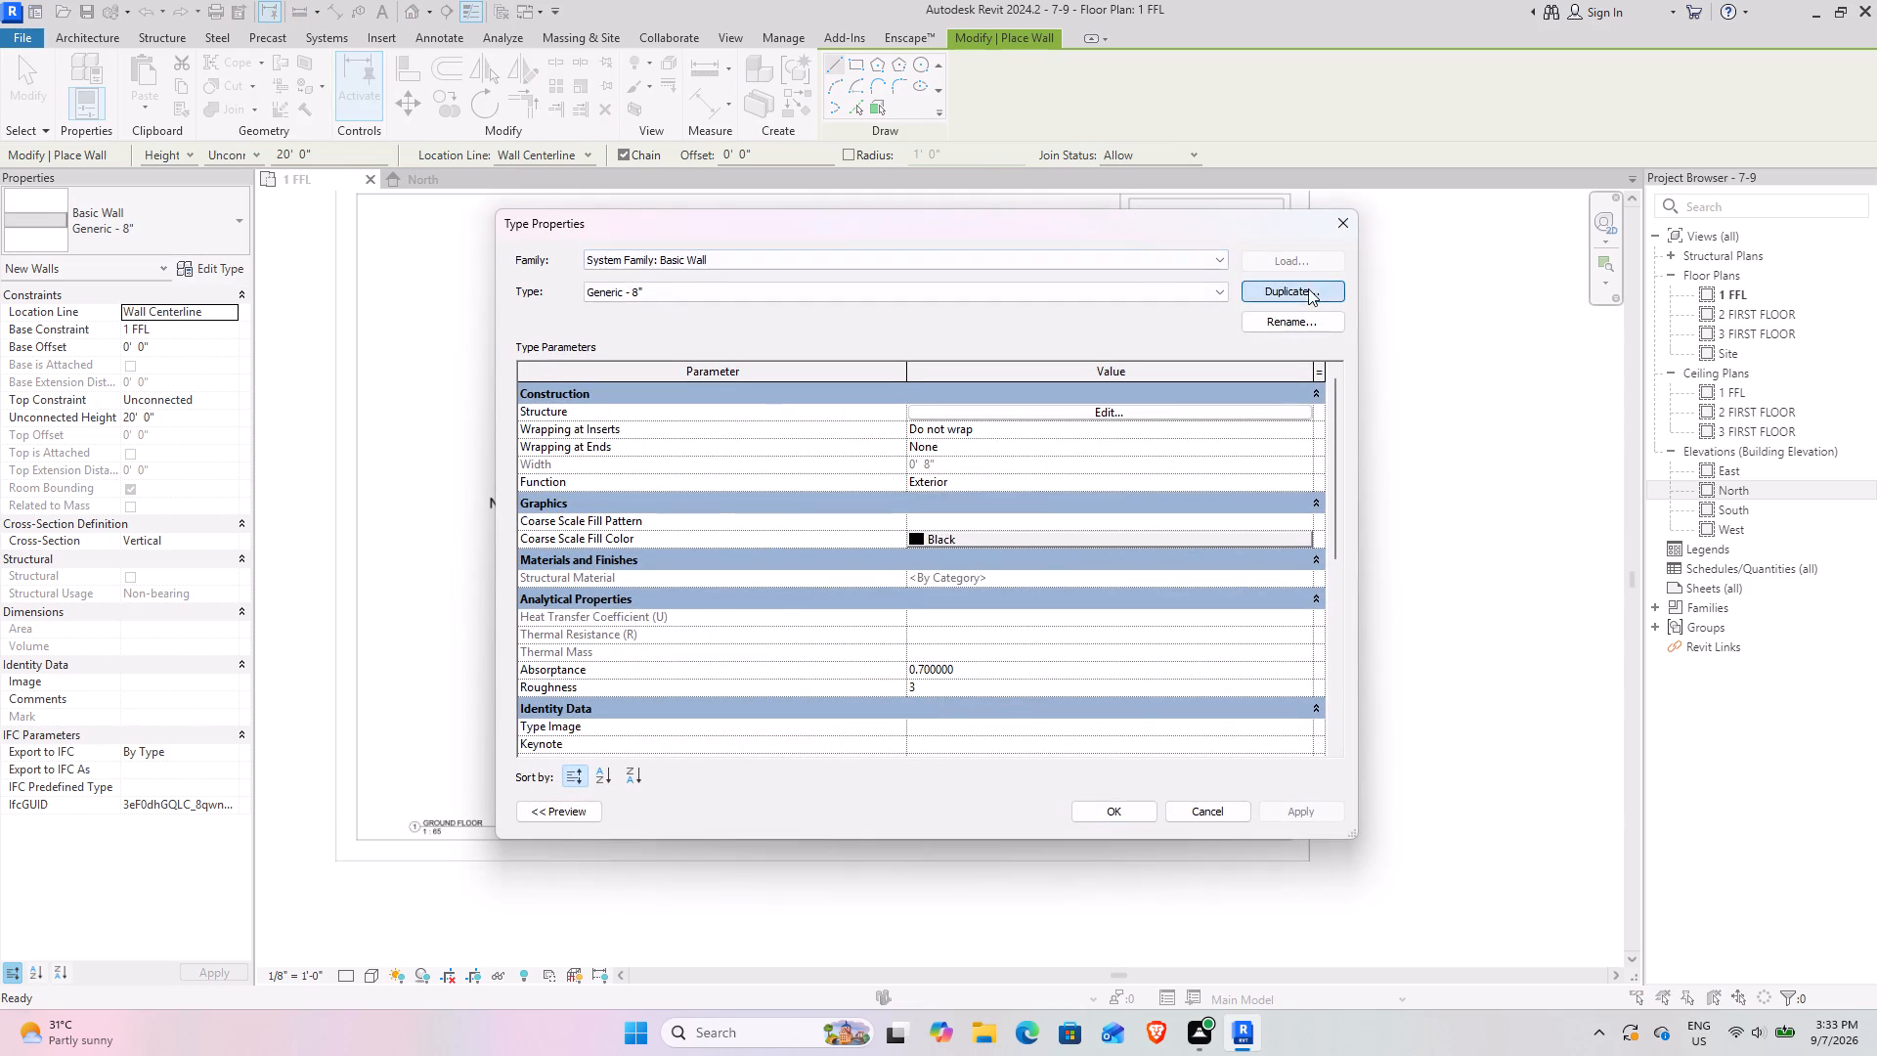
type("9\"")
key("Return")
left_click(1129, 411)
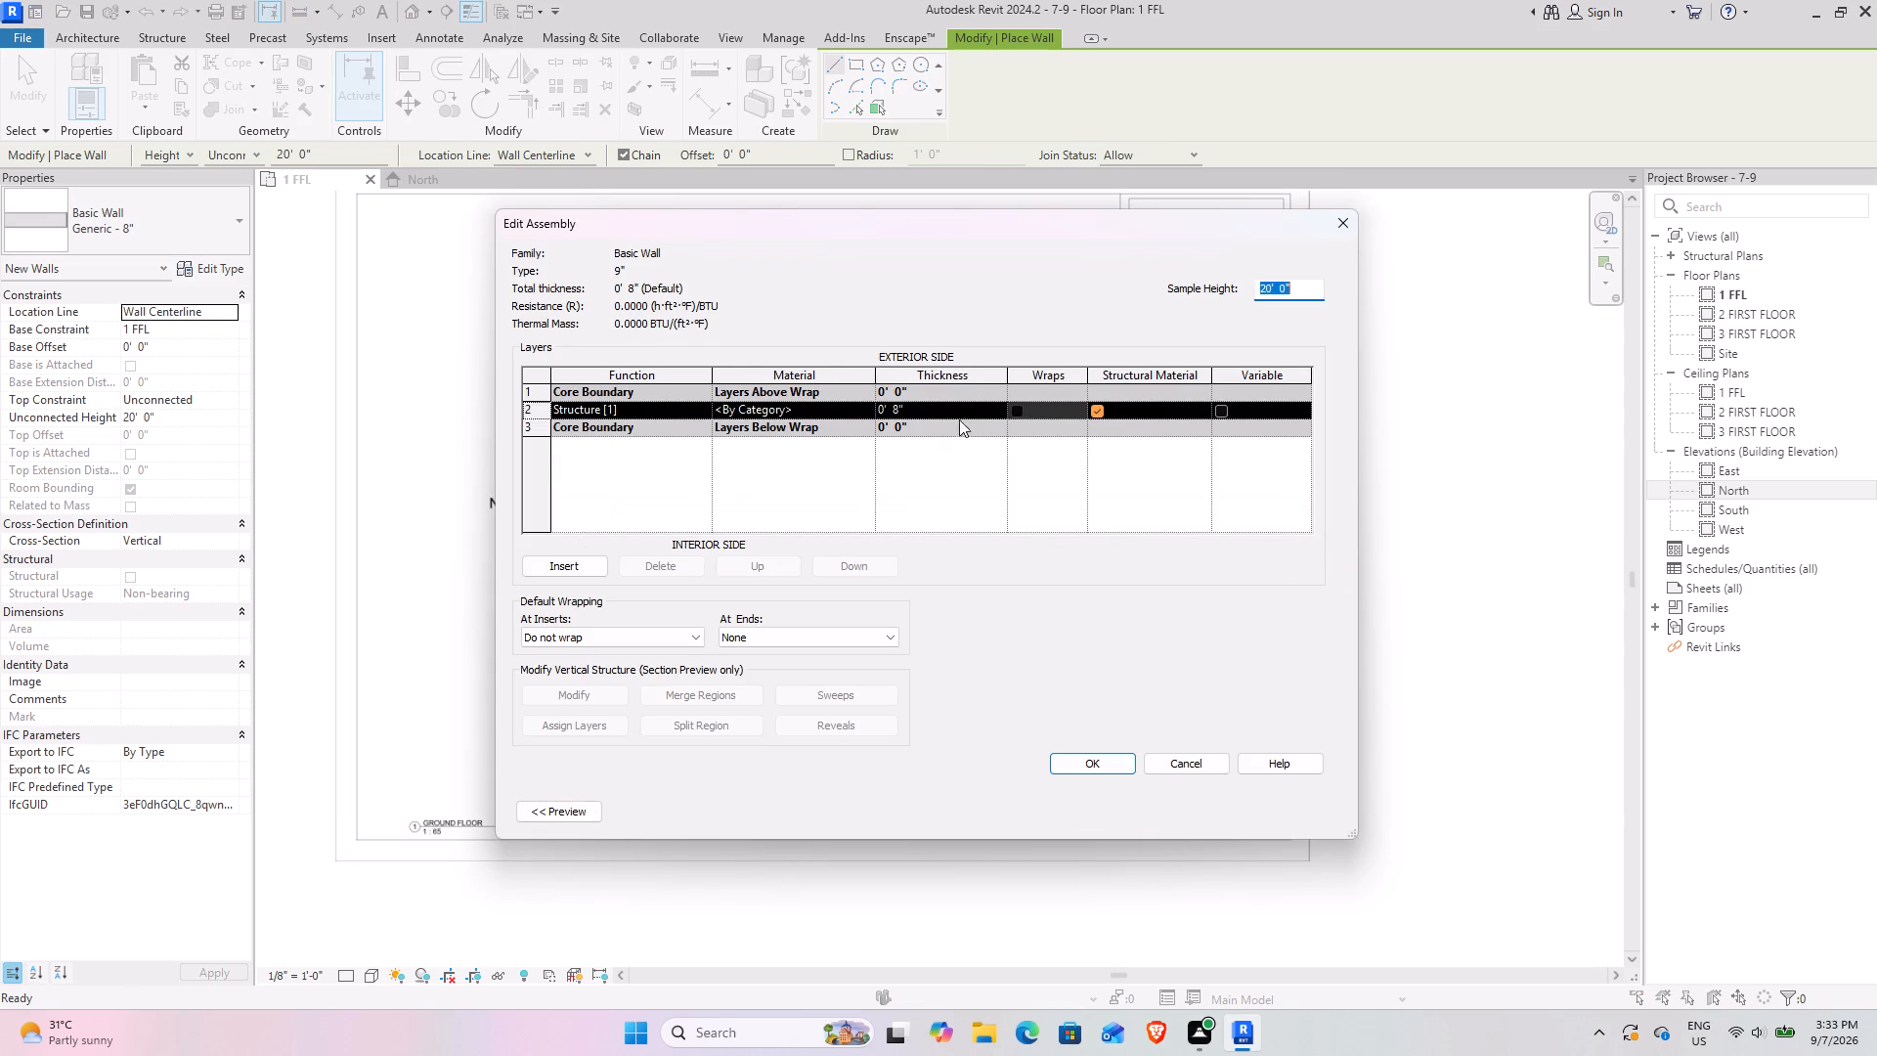
left_click(954, 414)
type("9\"")
key("Return")
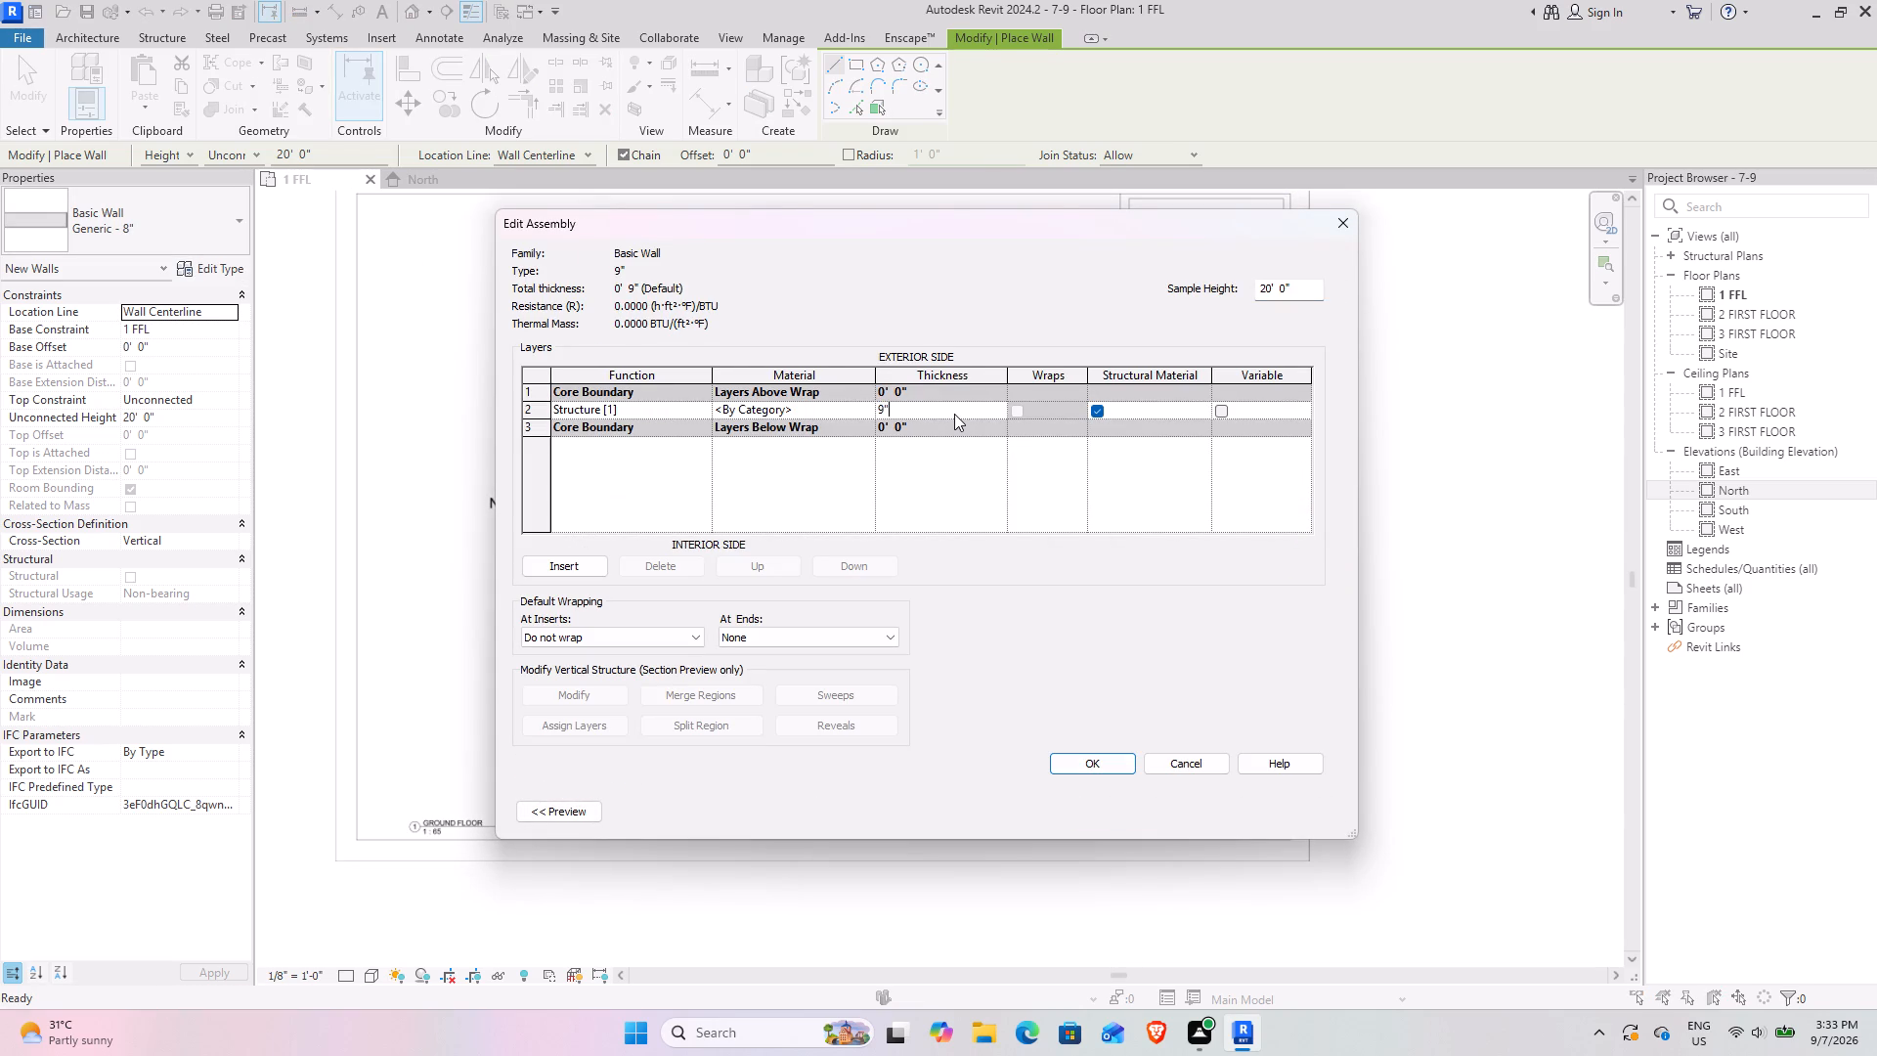
left_click(1094, 769)
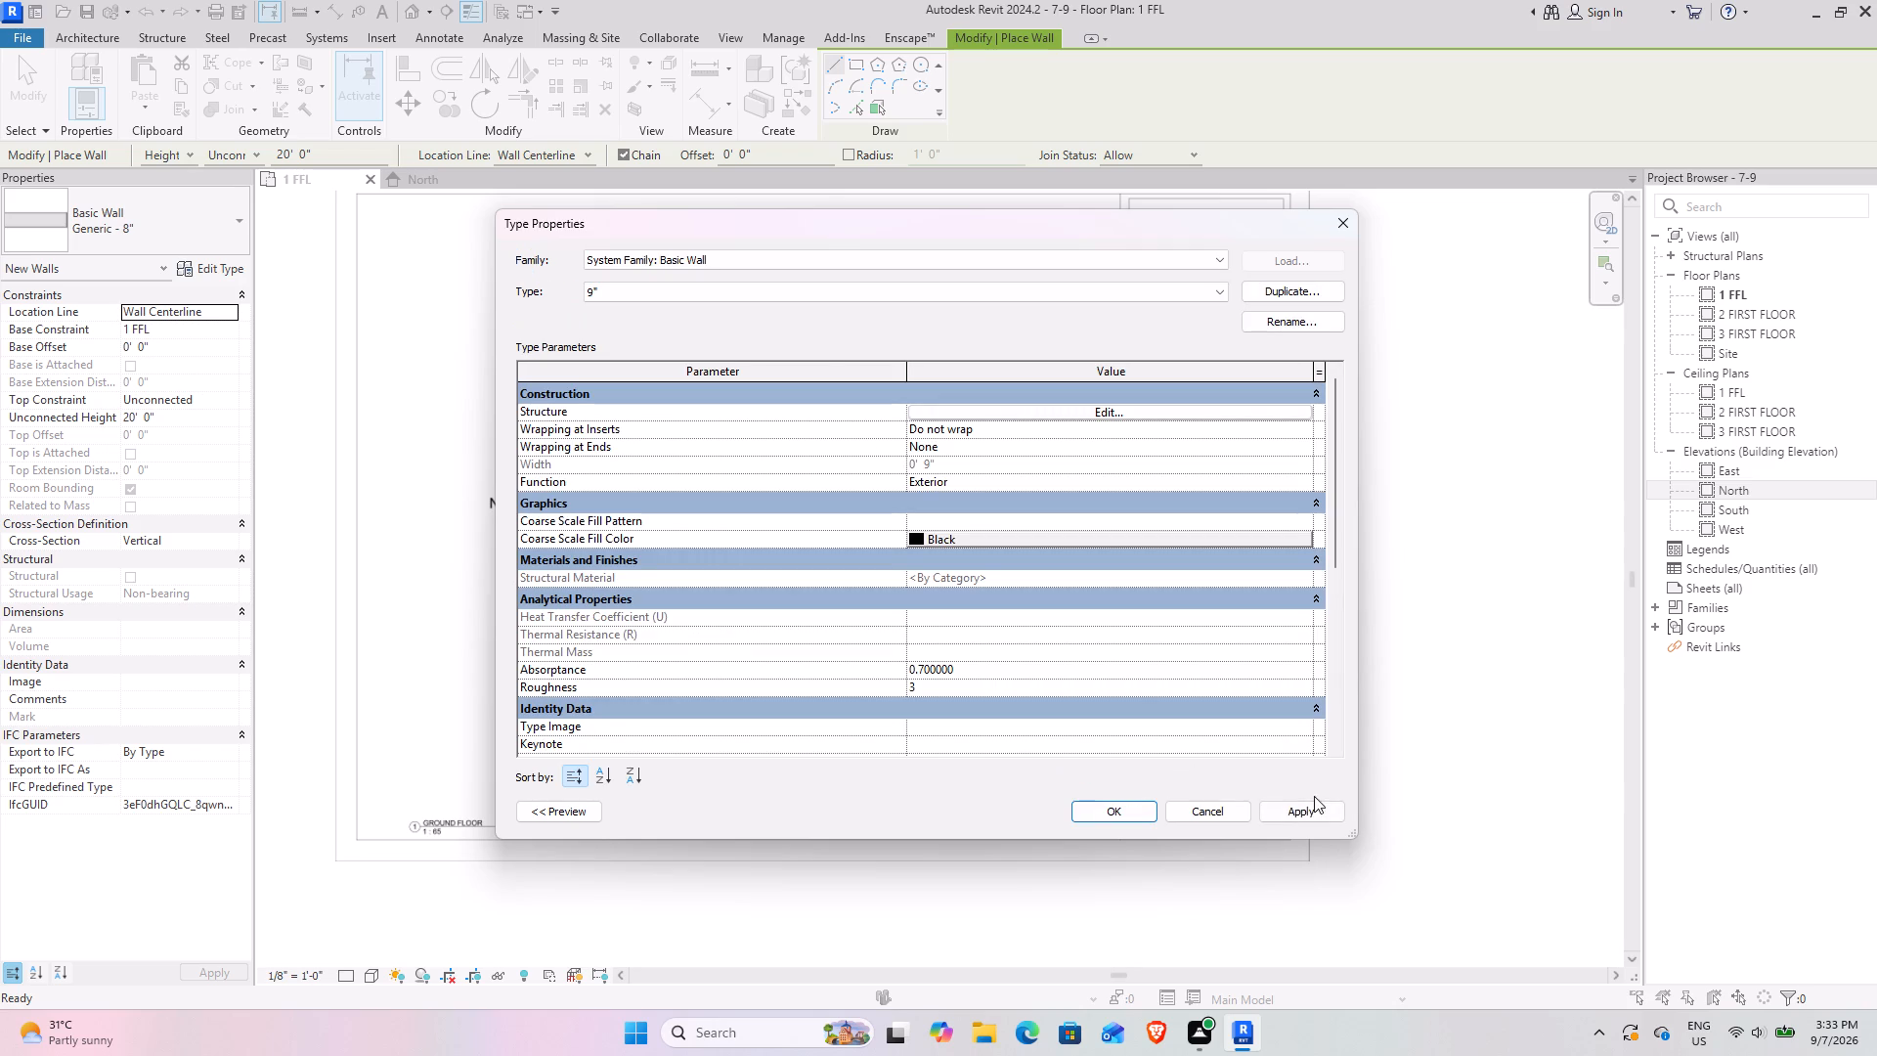
Duplicate the 9" wall type as 4.5" with a 4.5" structure thickness and apply it for wall placement.
left_click(1298, 289)
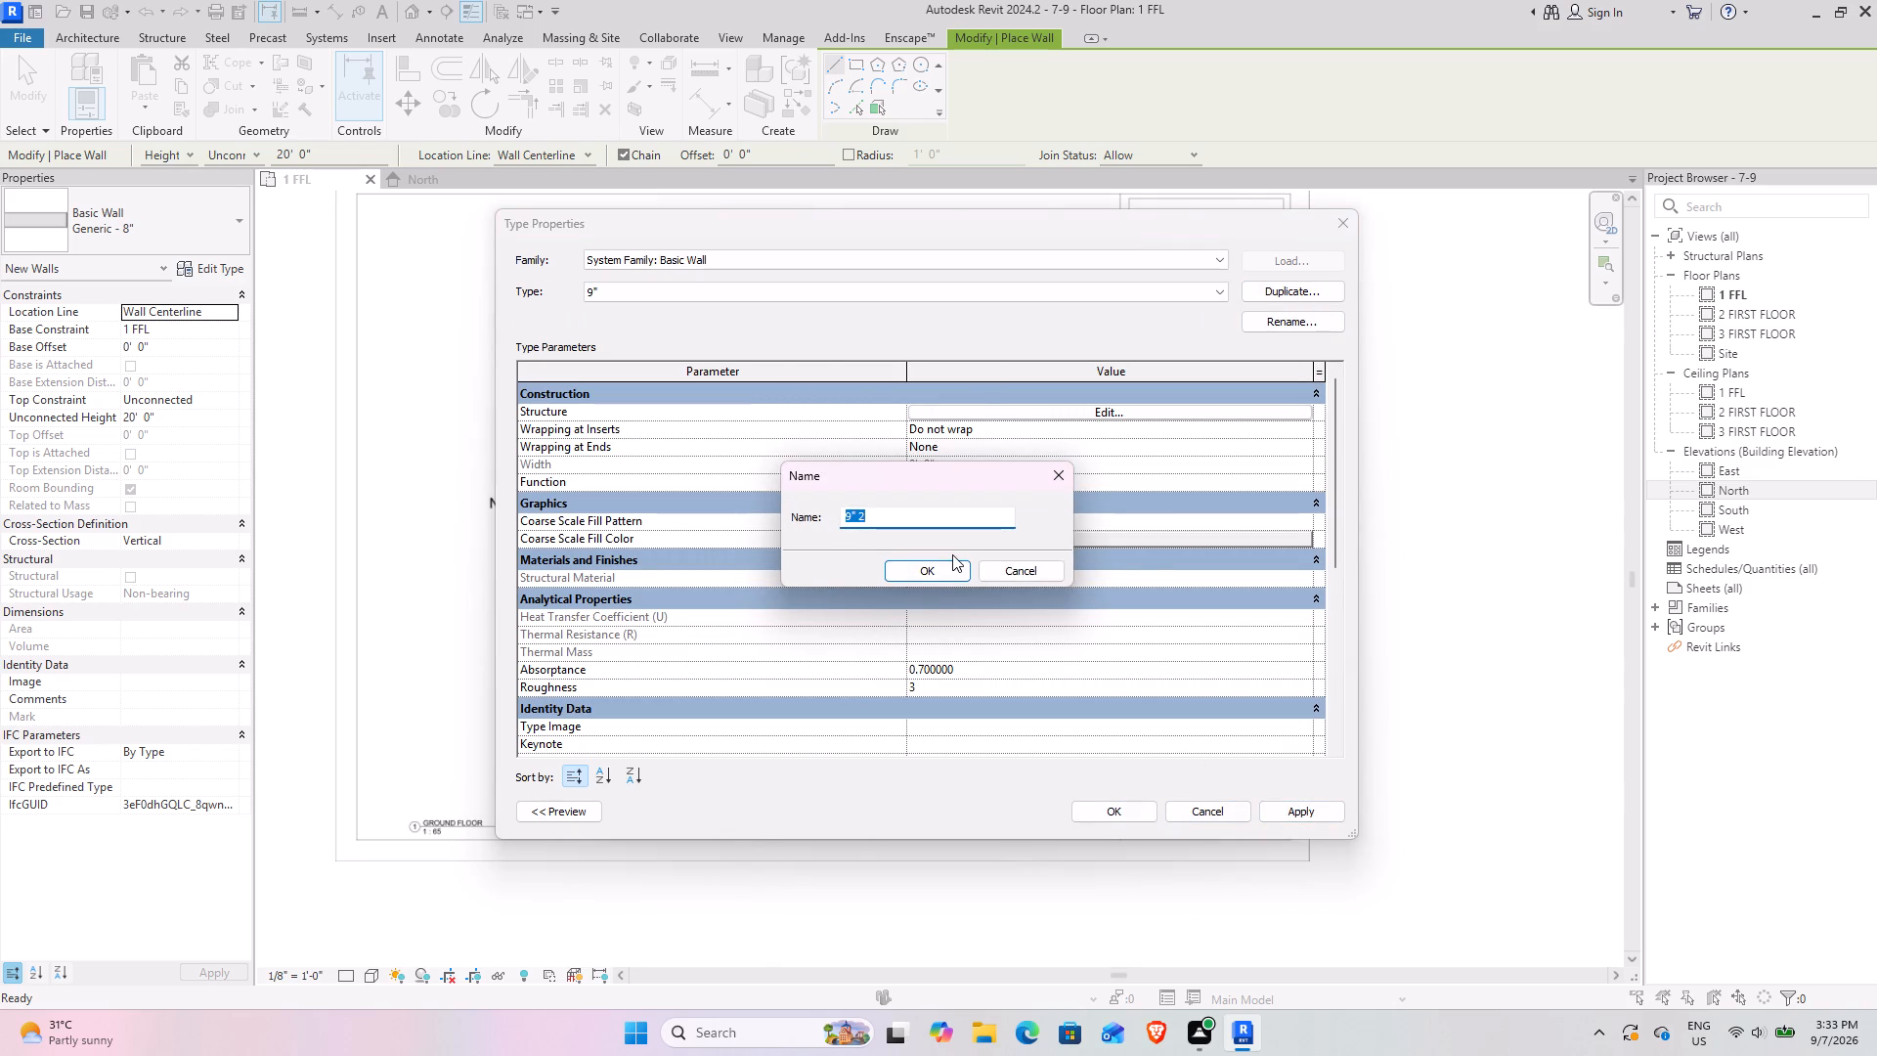
type("4.5\"")
key("Return")
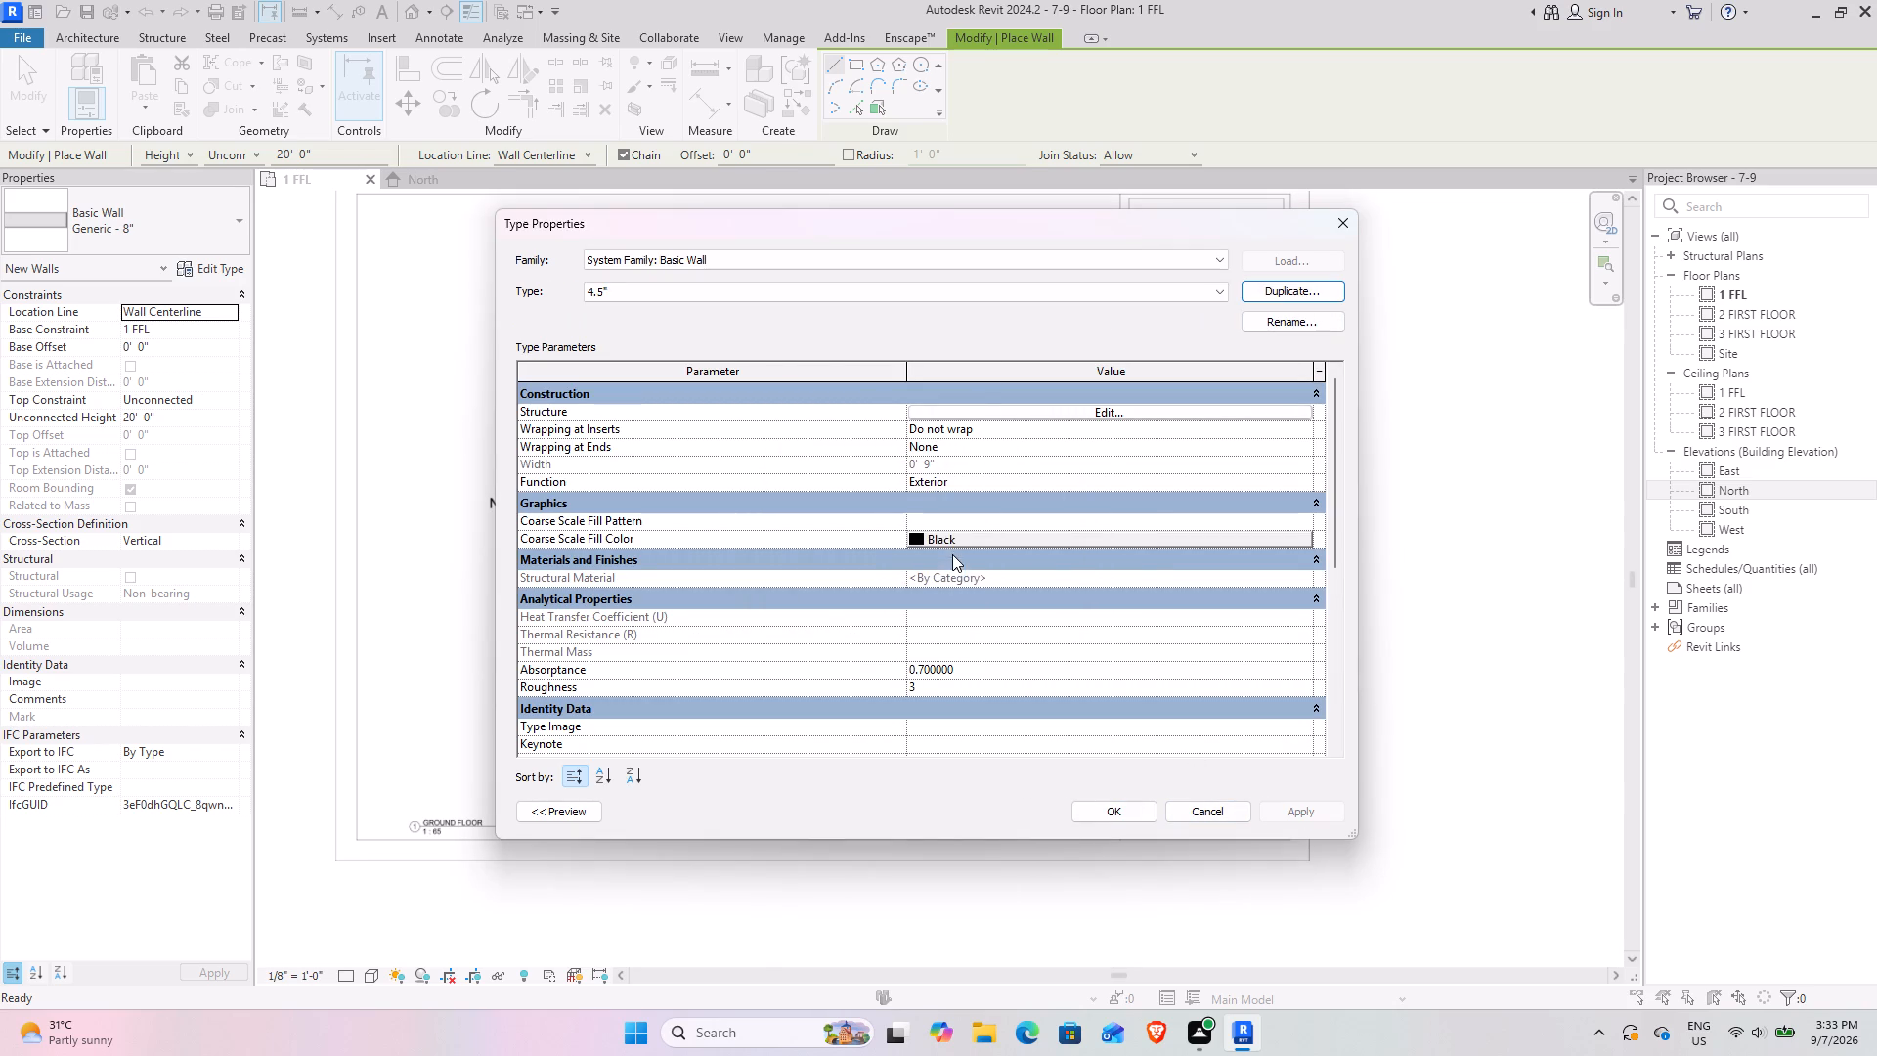
left_click(1114, 420)
left_click(1098, 408)
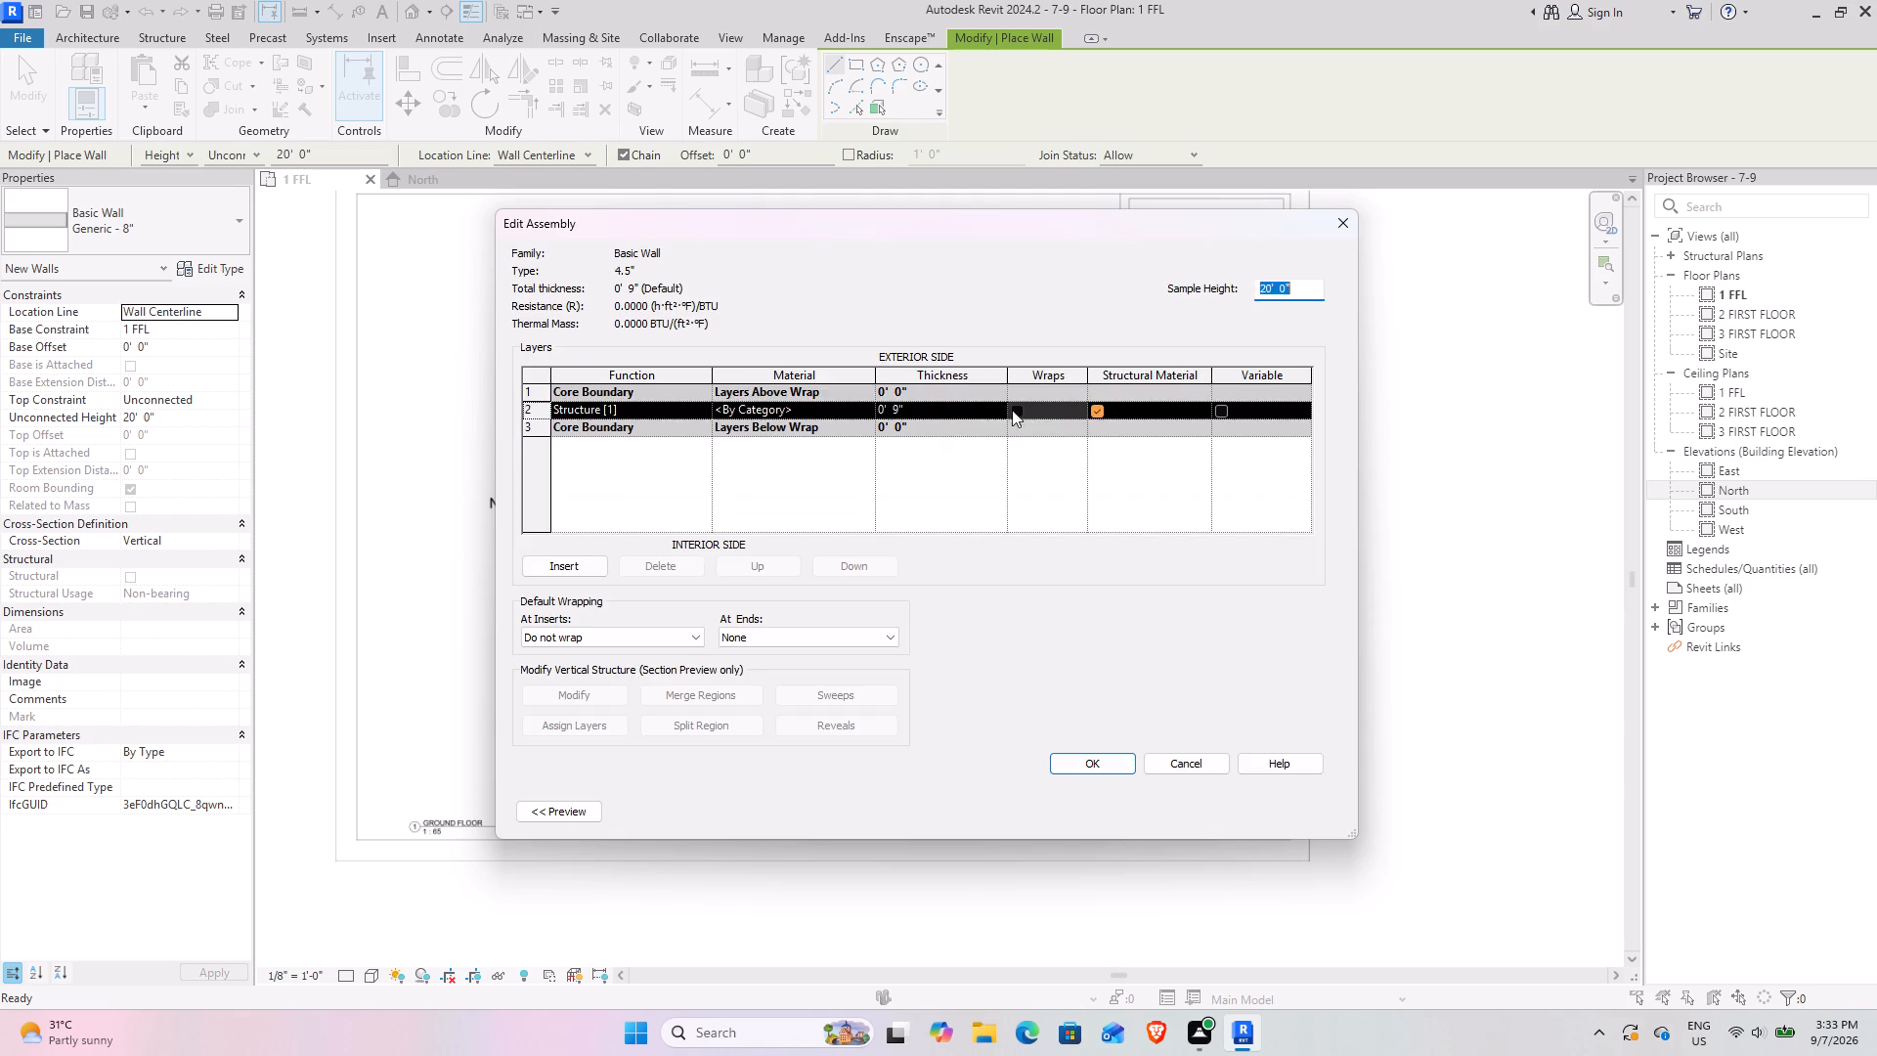
left_click(935, 410)
type("4.5\"")
key("Return")
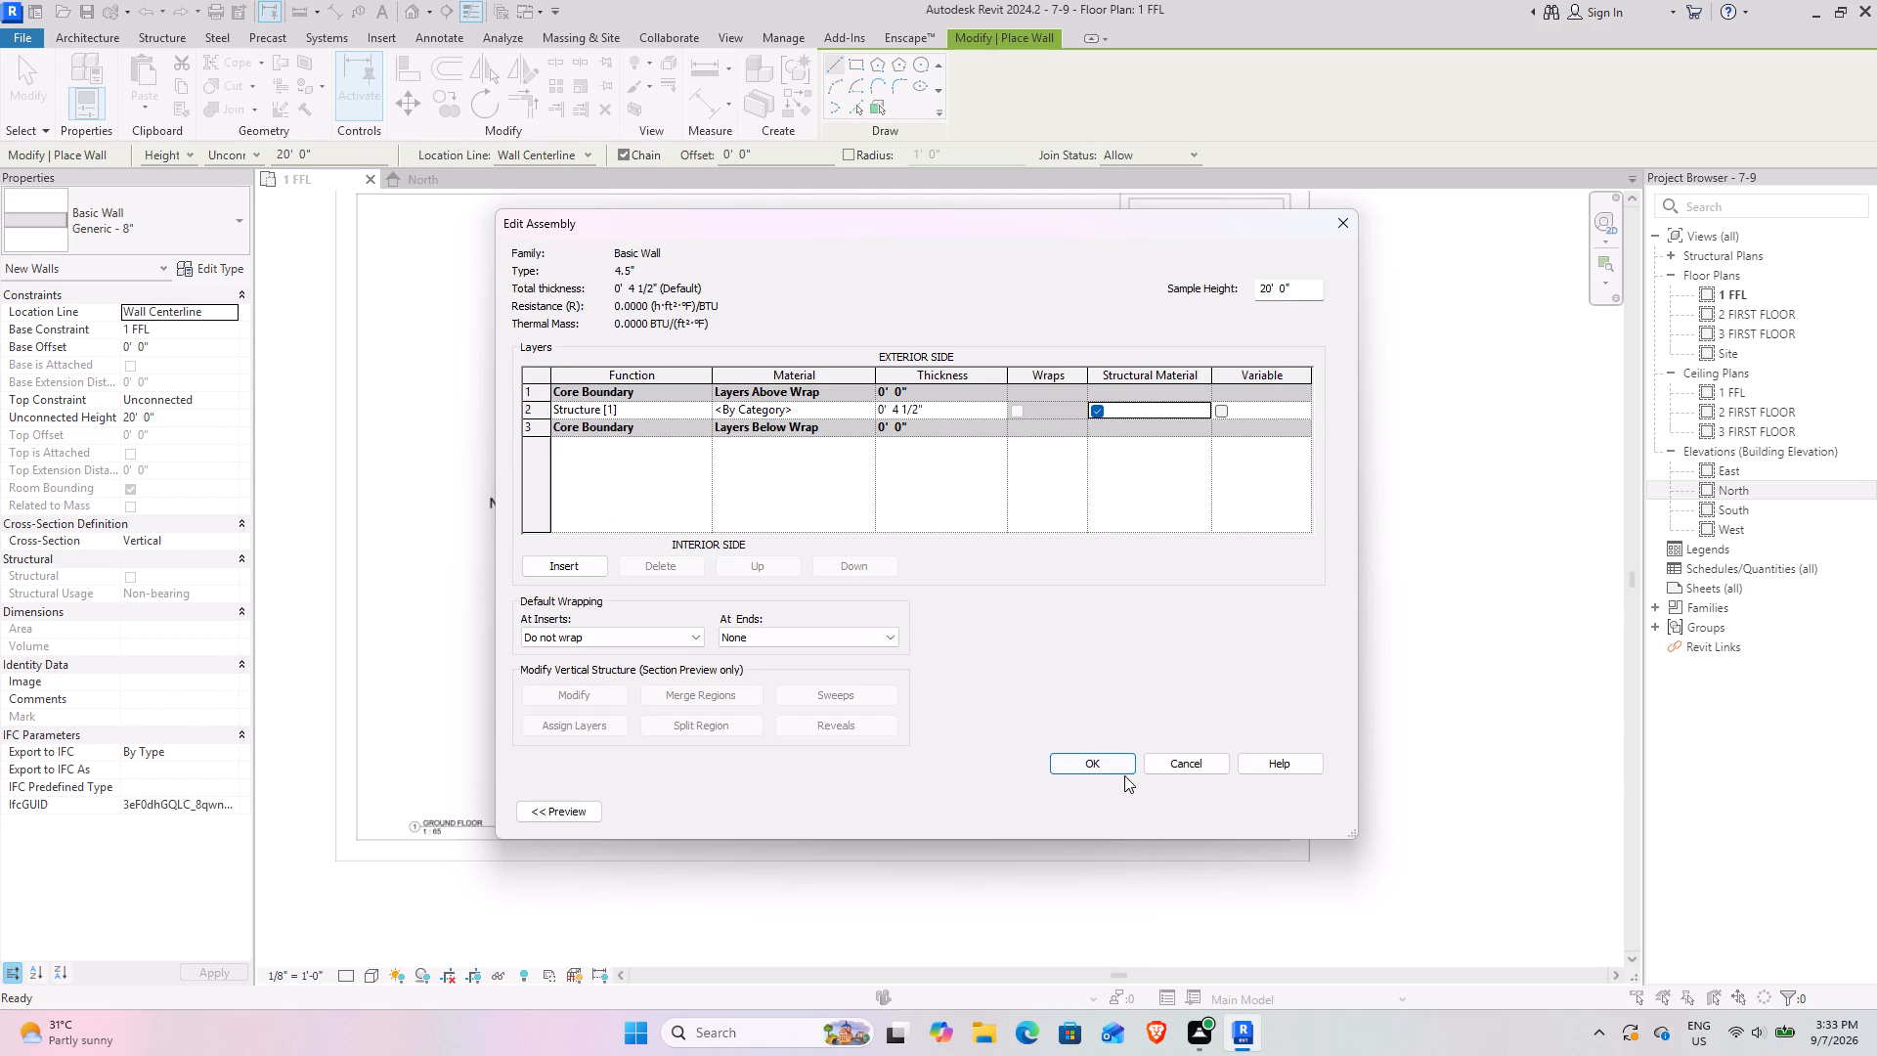
left_click(1092, 756)
left_click(1291, 814)
left_click(1120, 816)
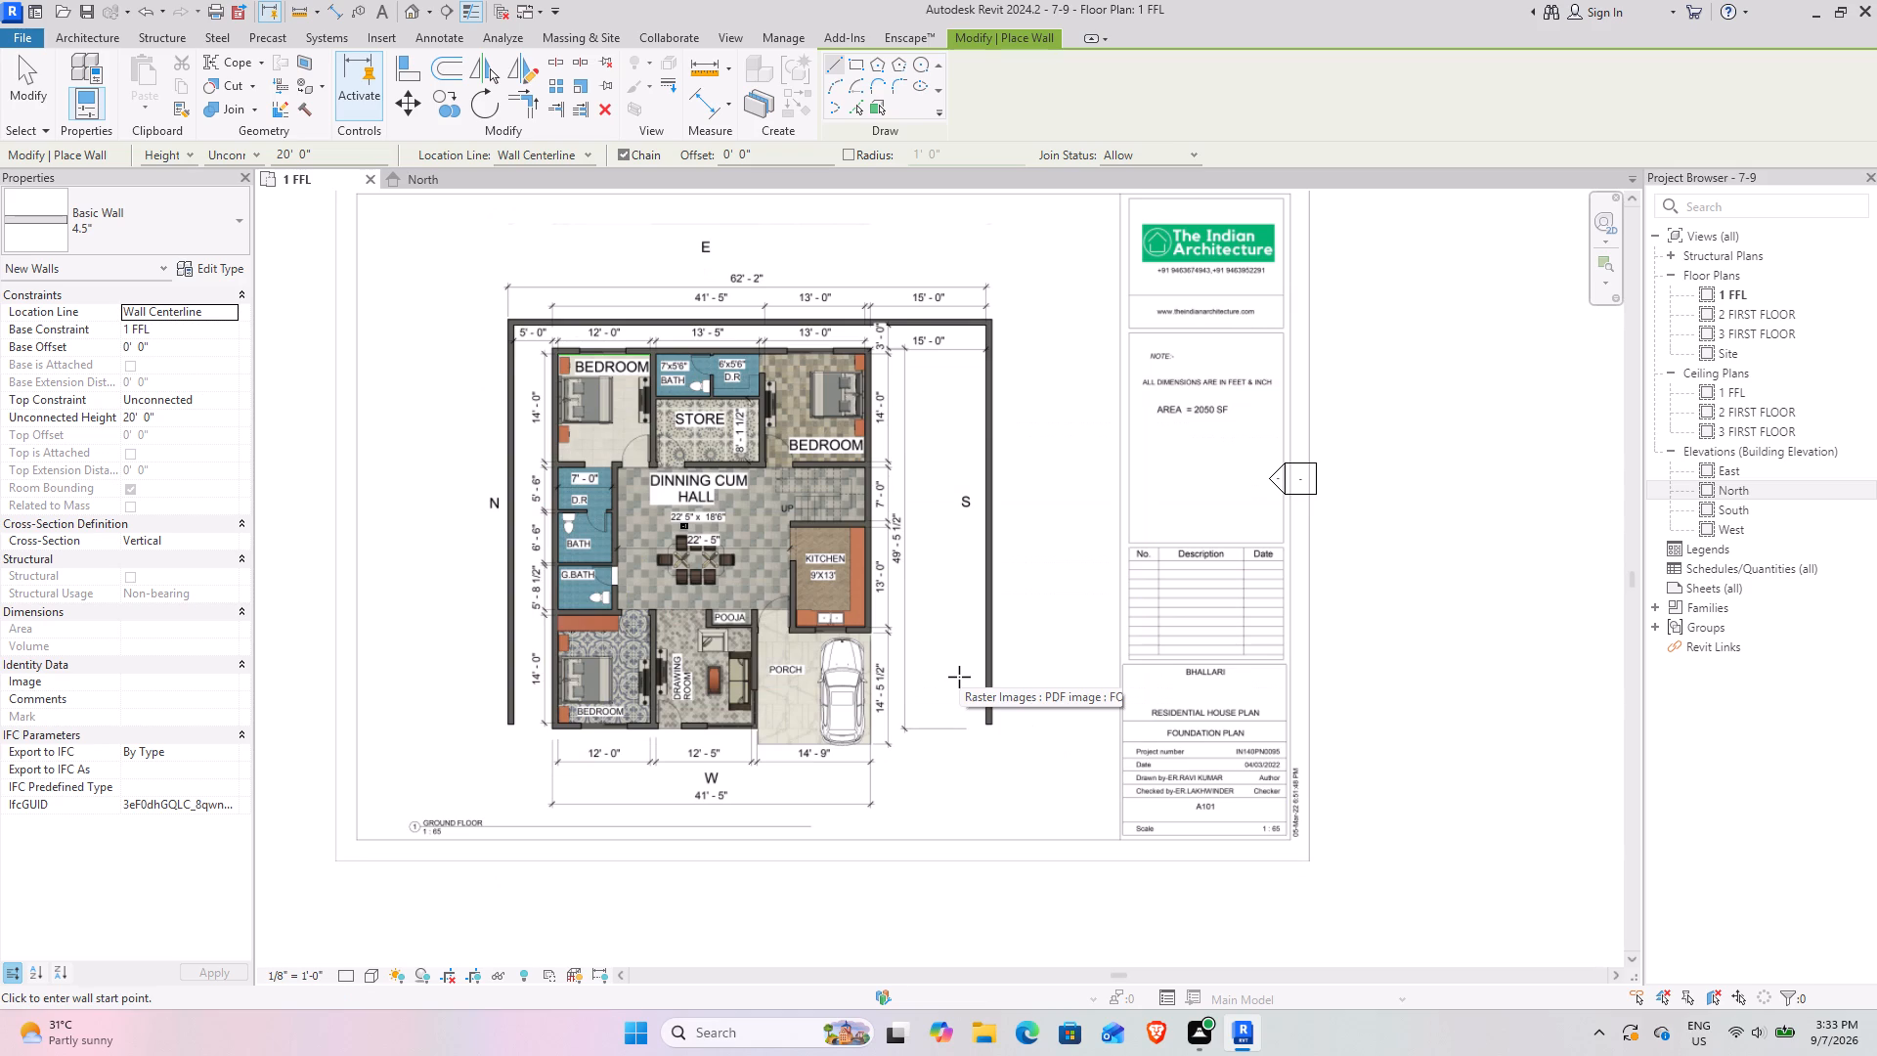
Set the new walls' location line to Finish Face: Exterior and their base constraint to 2 FIRST FLOOR.
left_click(565, 142)
left_click(564, 147)
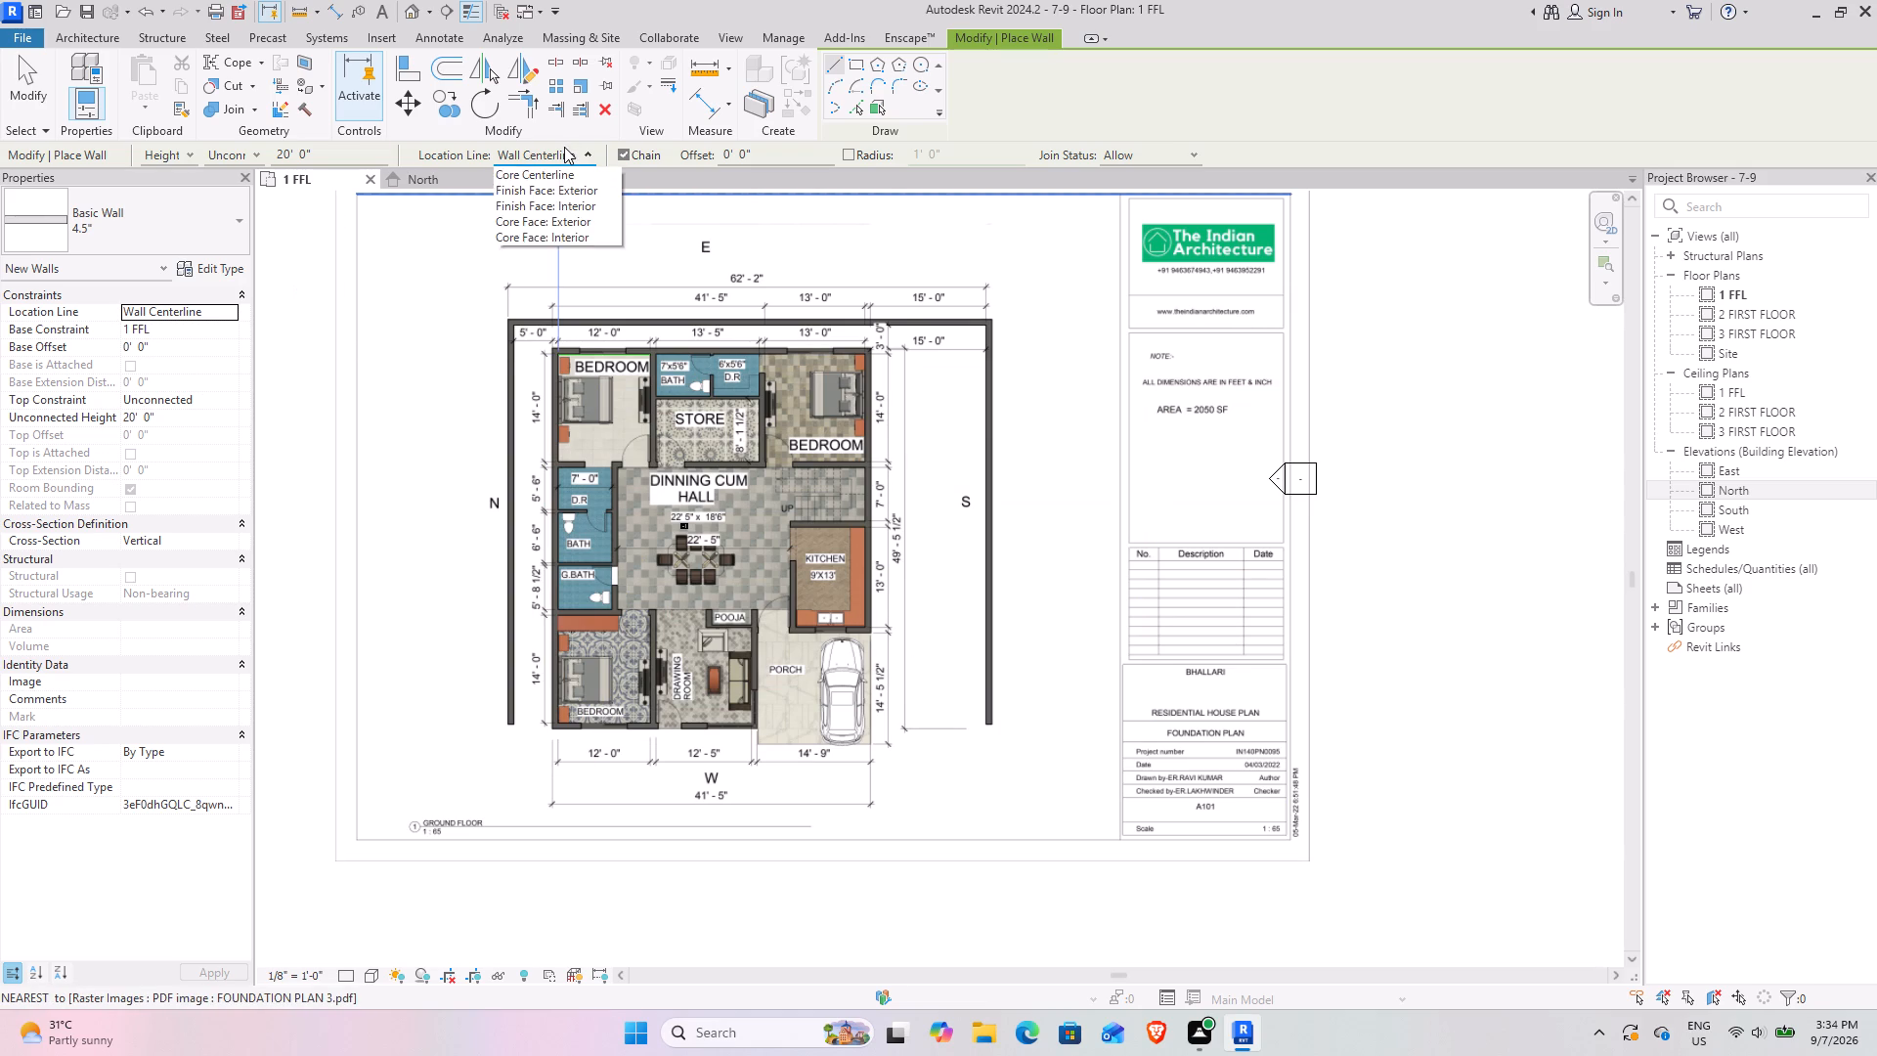
left_click(542, 200)
scroll(552, 346, "up", 2)
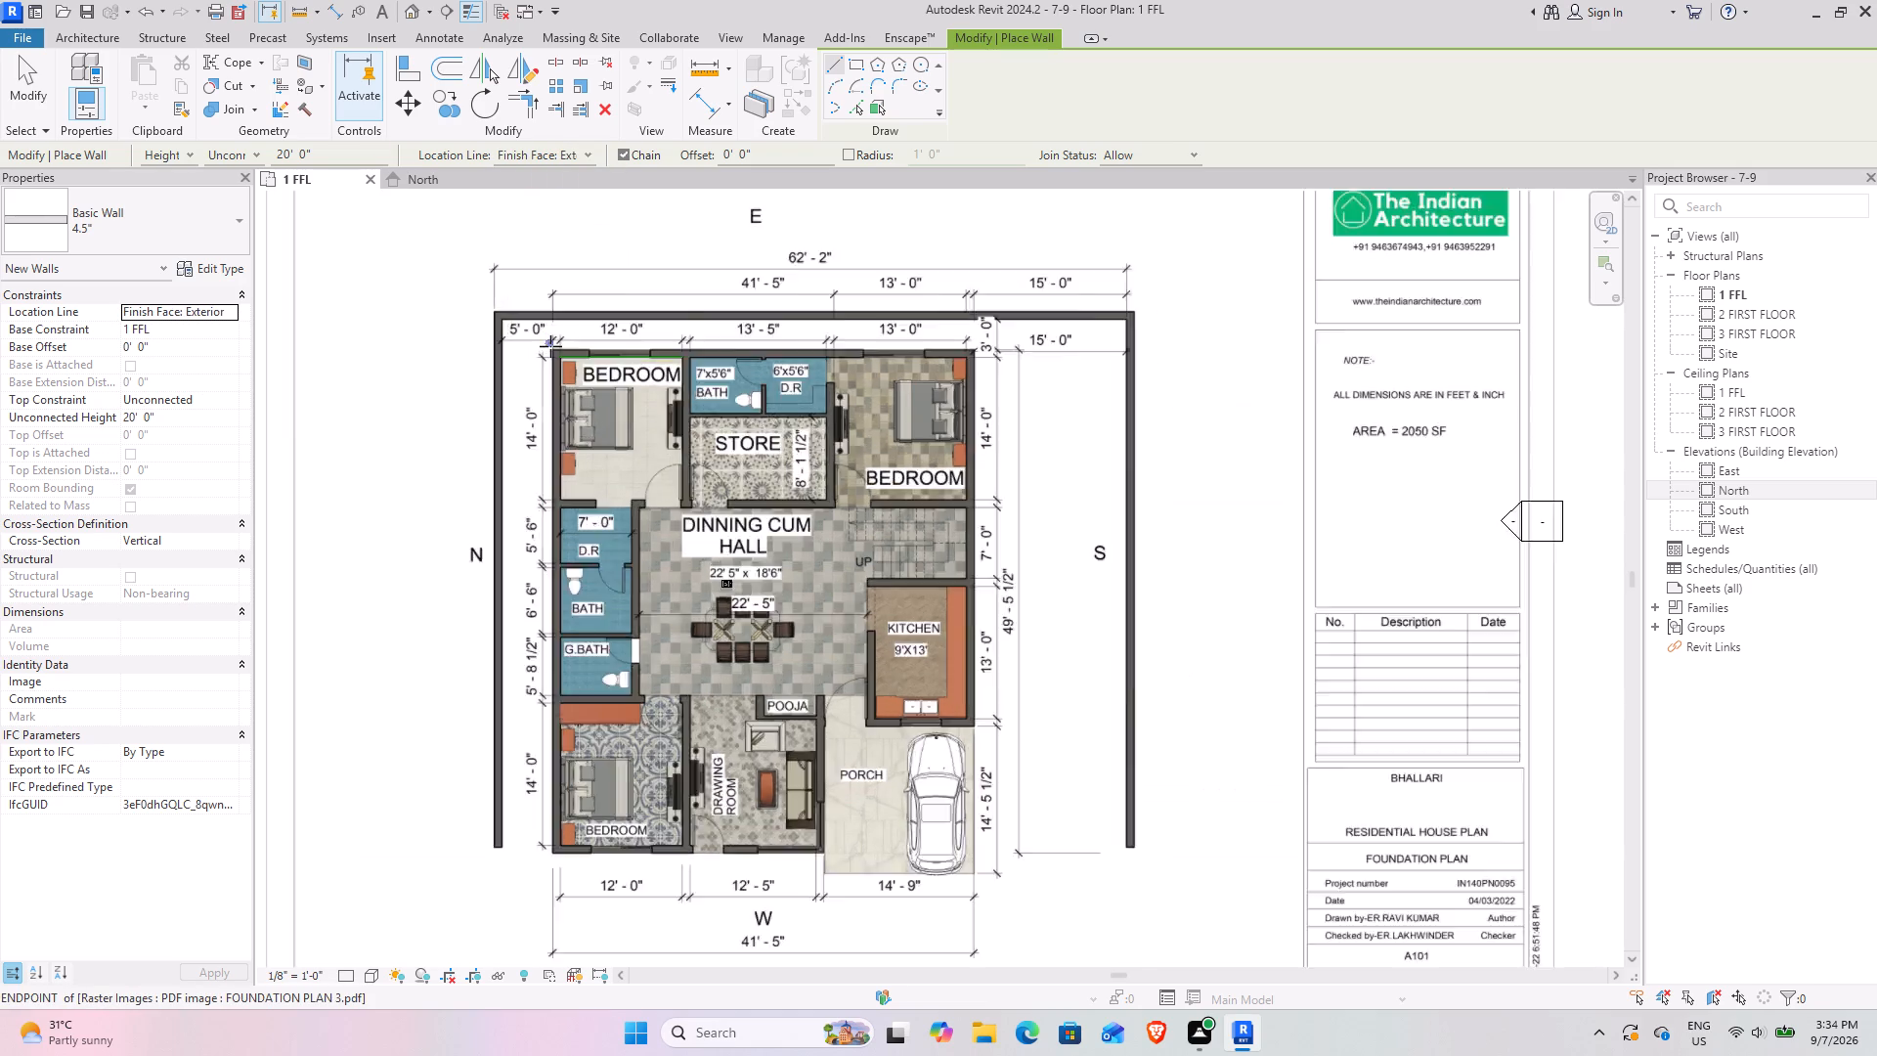
scroll(550, 346, "up", 11)
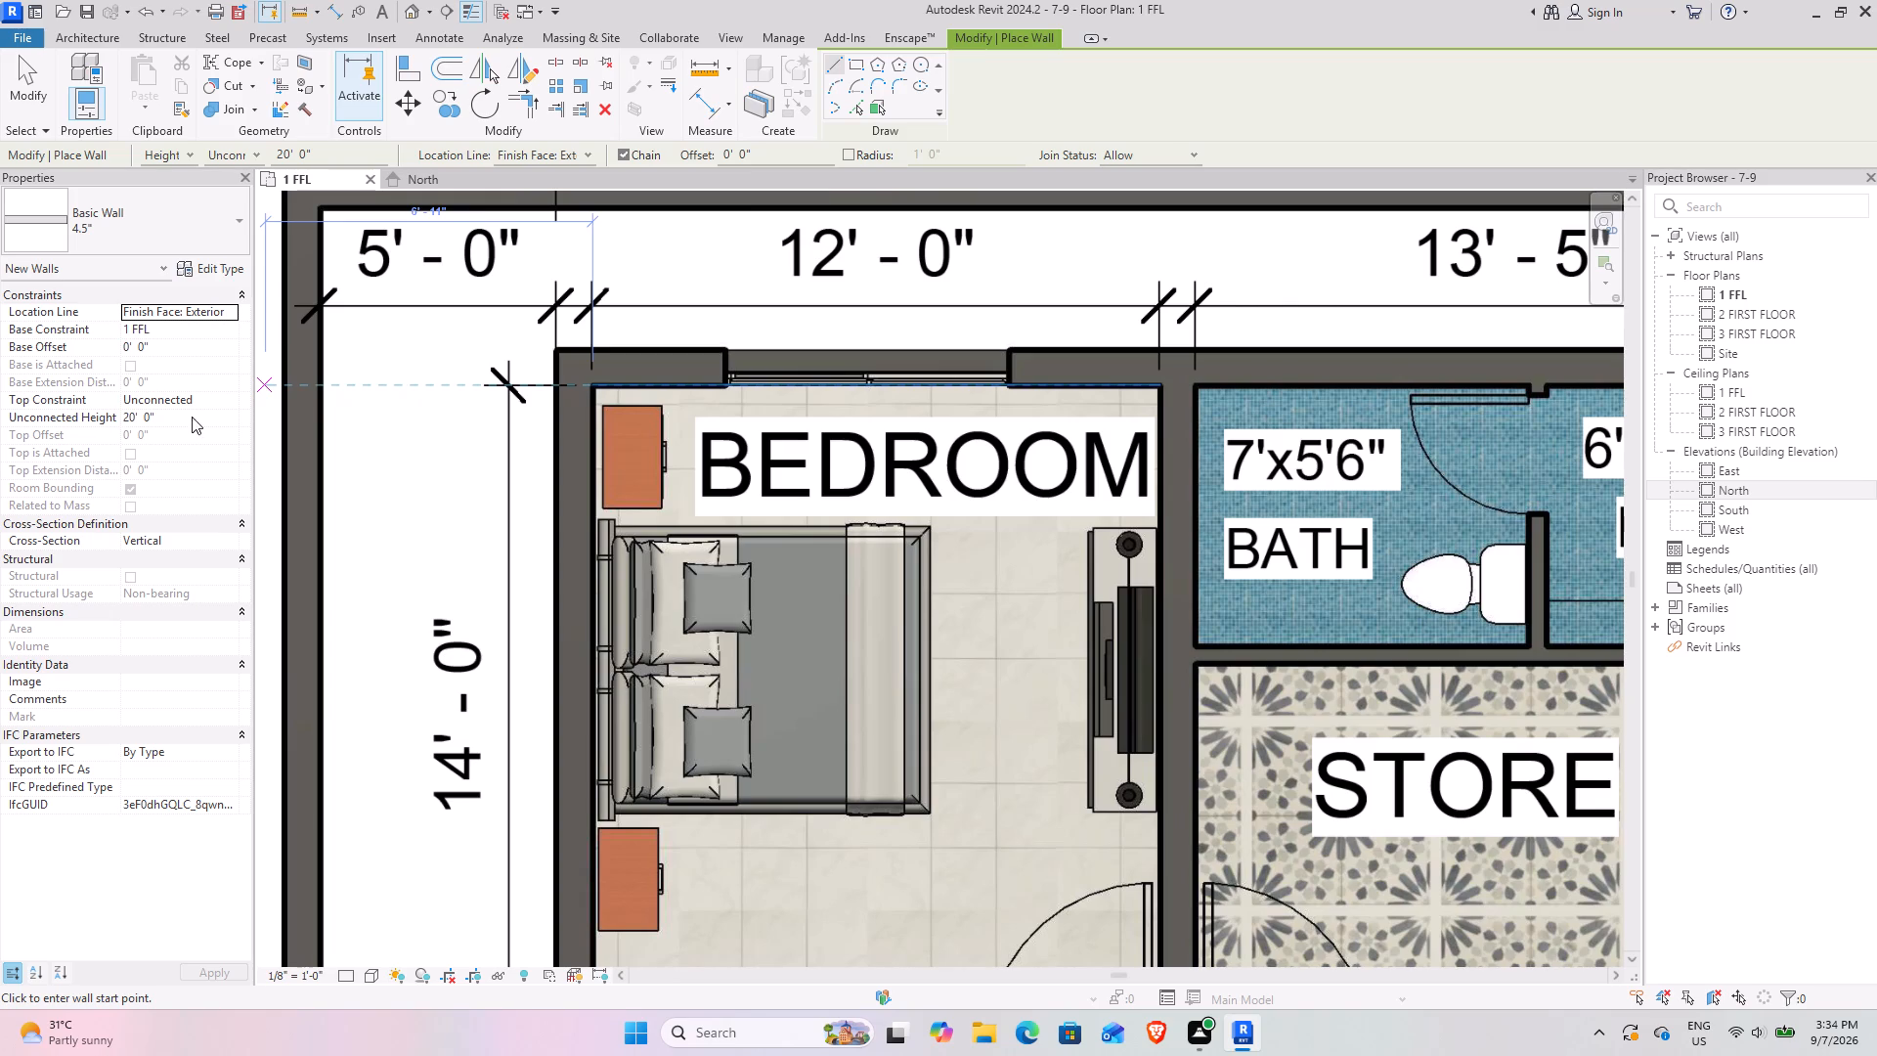
left_click(232, 330)
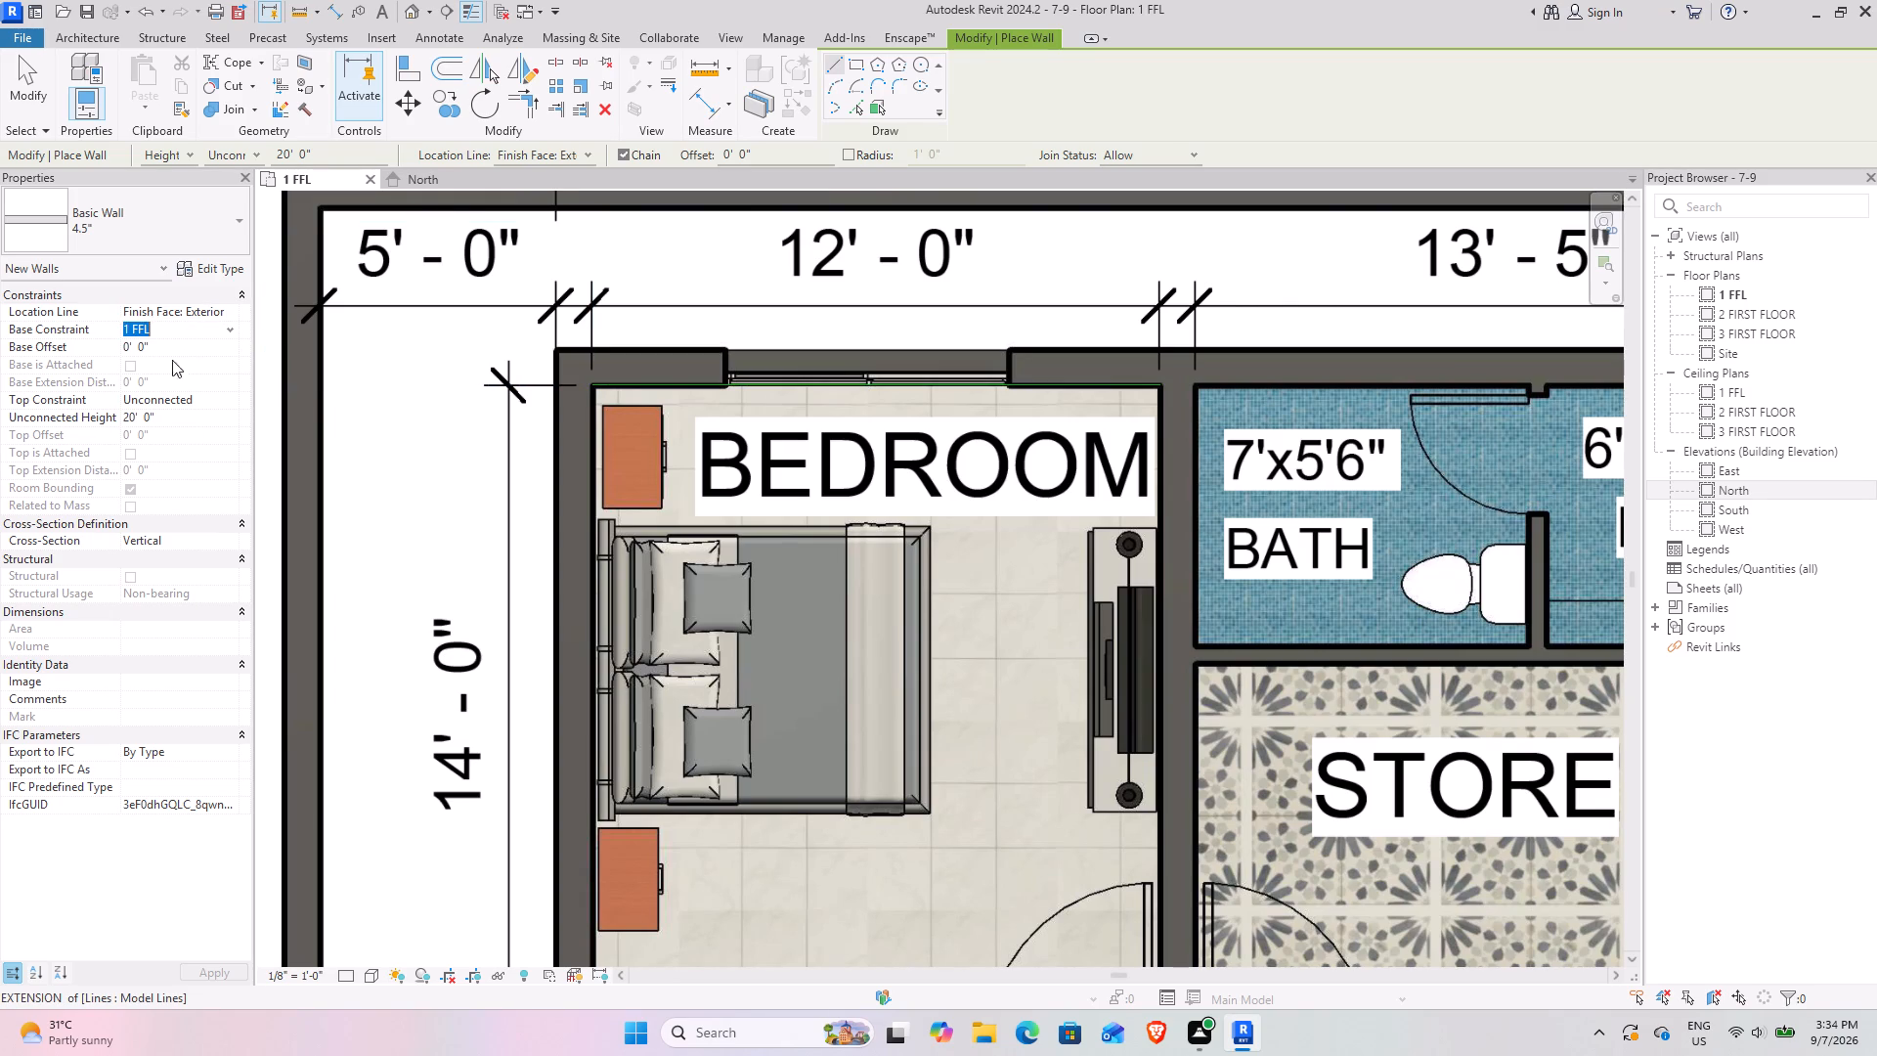
left_click(167, 362)
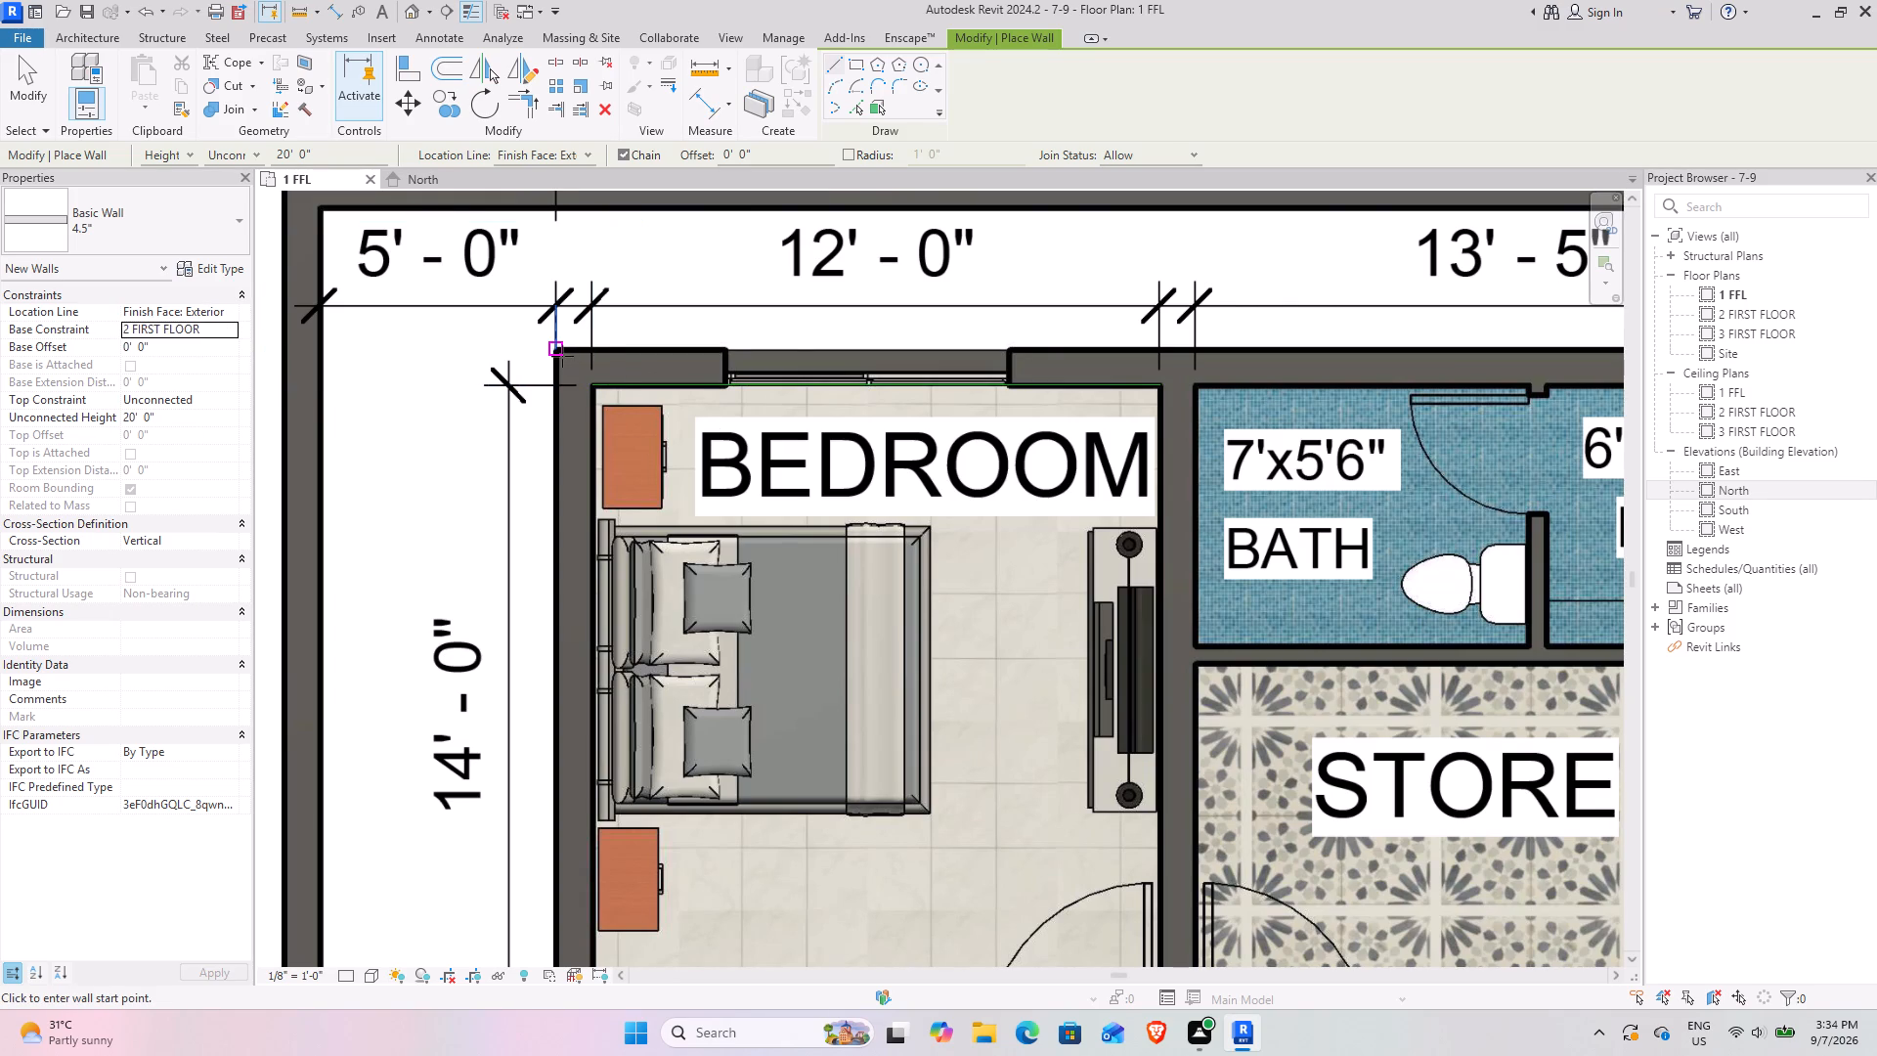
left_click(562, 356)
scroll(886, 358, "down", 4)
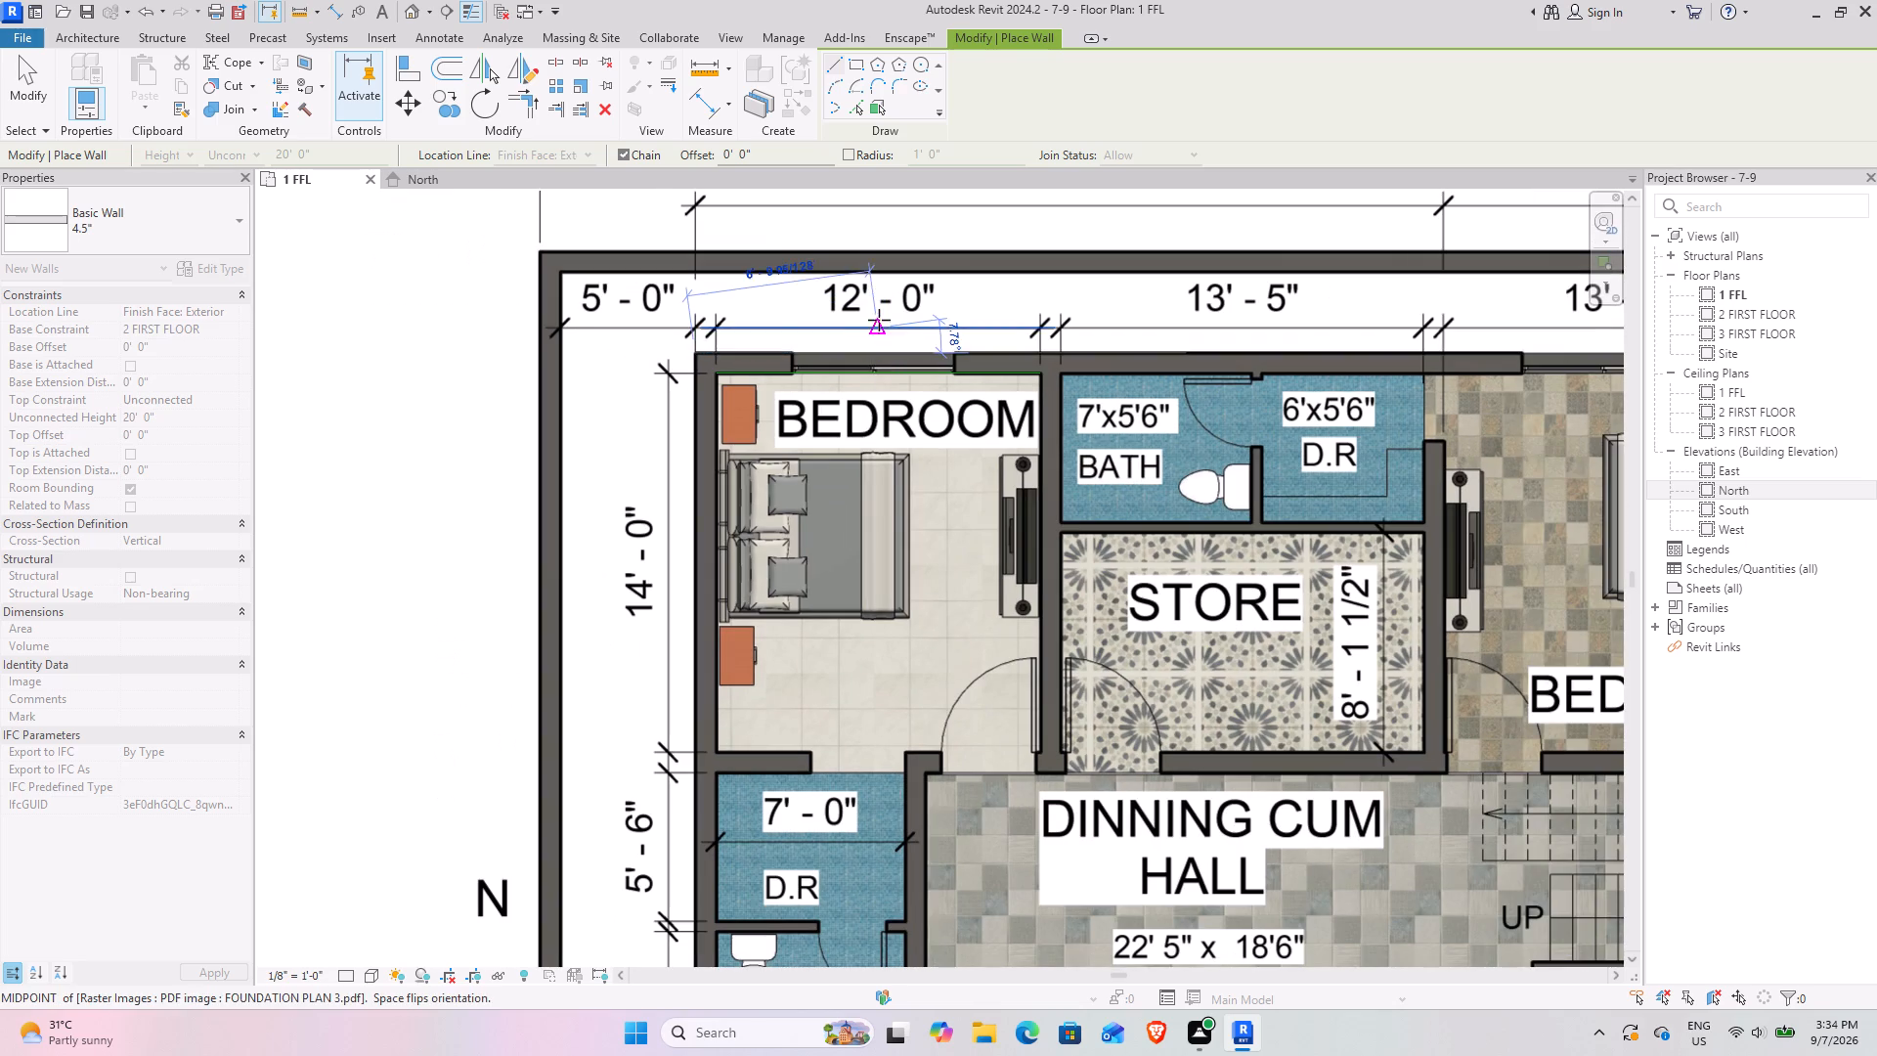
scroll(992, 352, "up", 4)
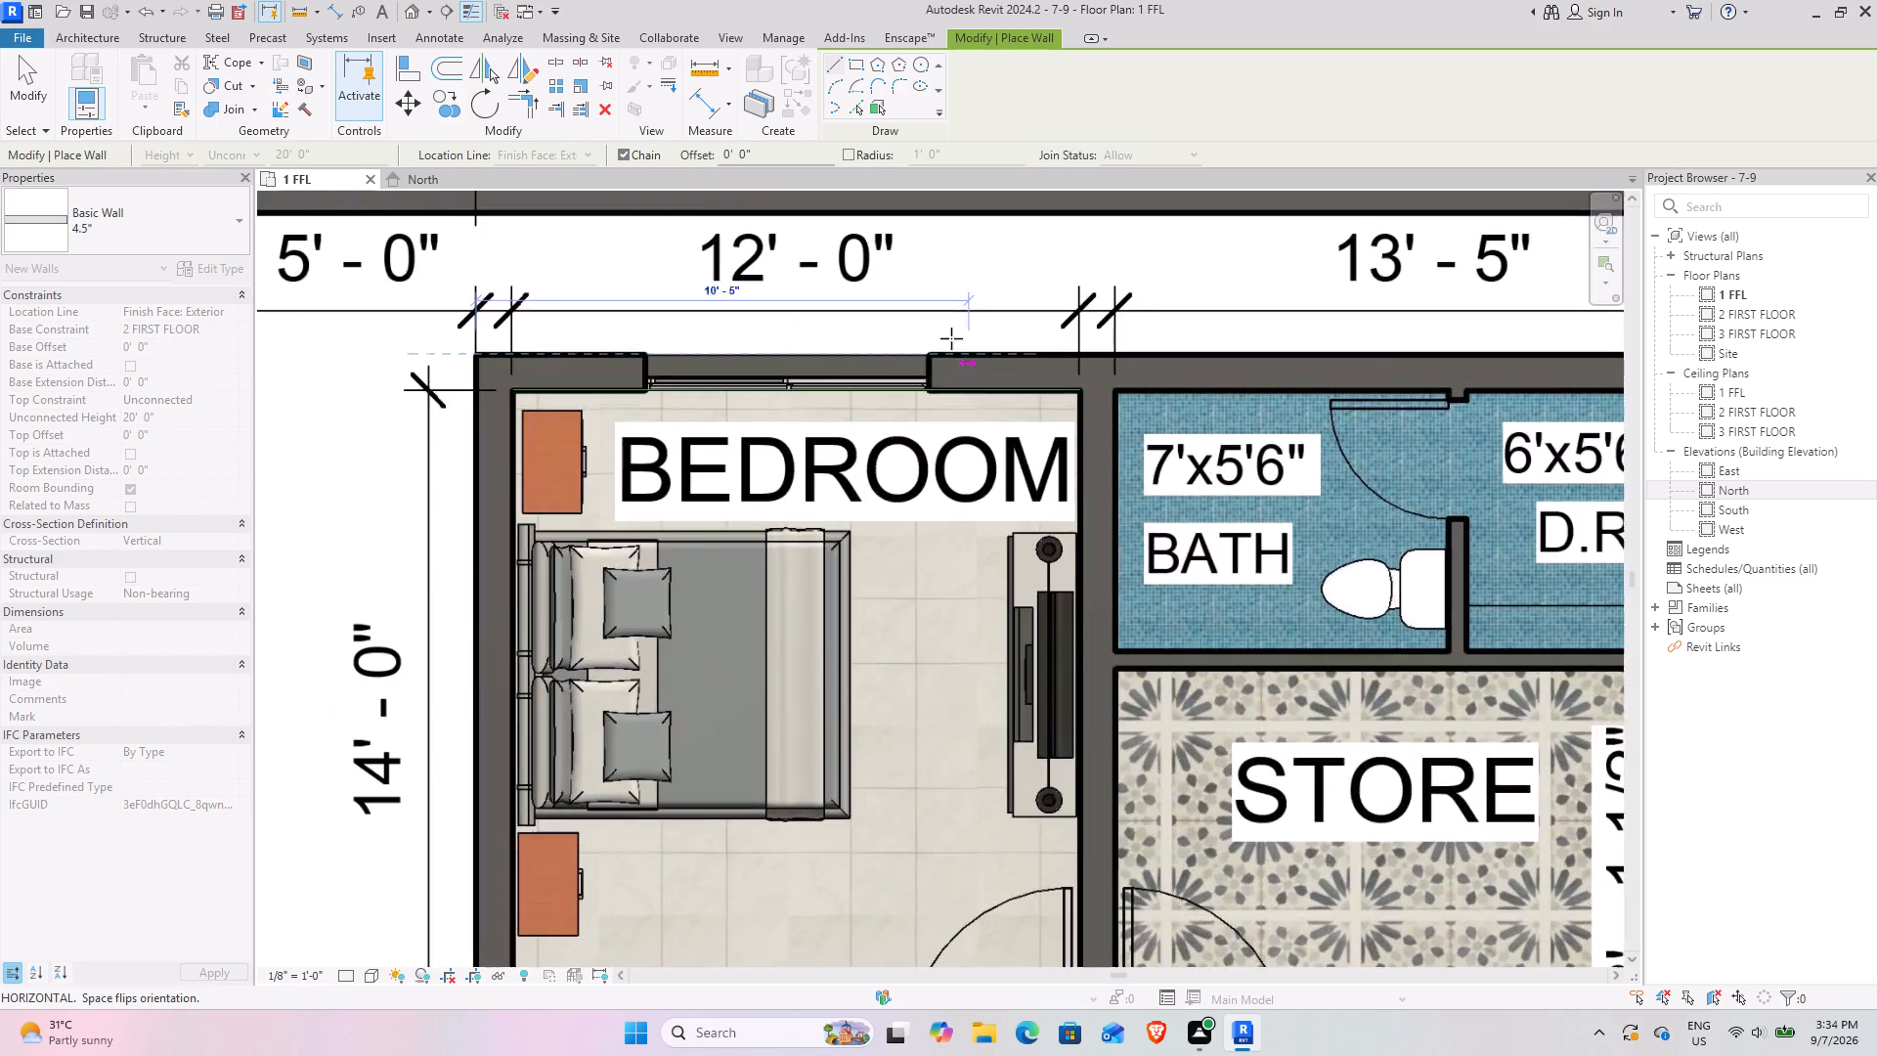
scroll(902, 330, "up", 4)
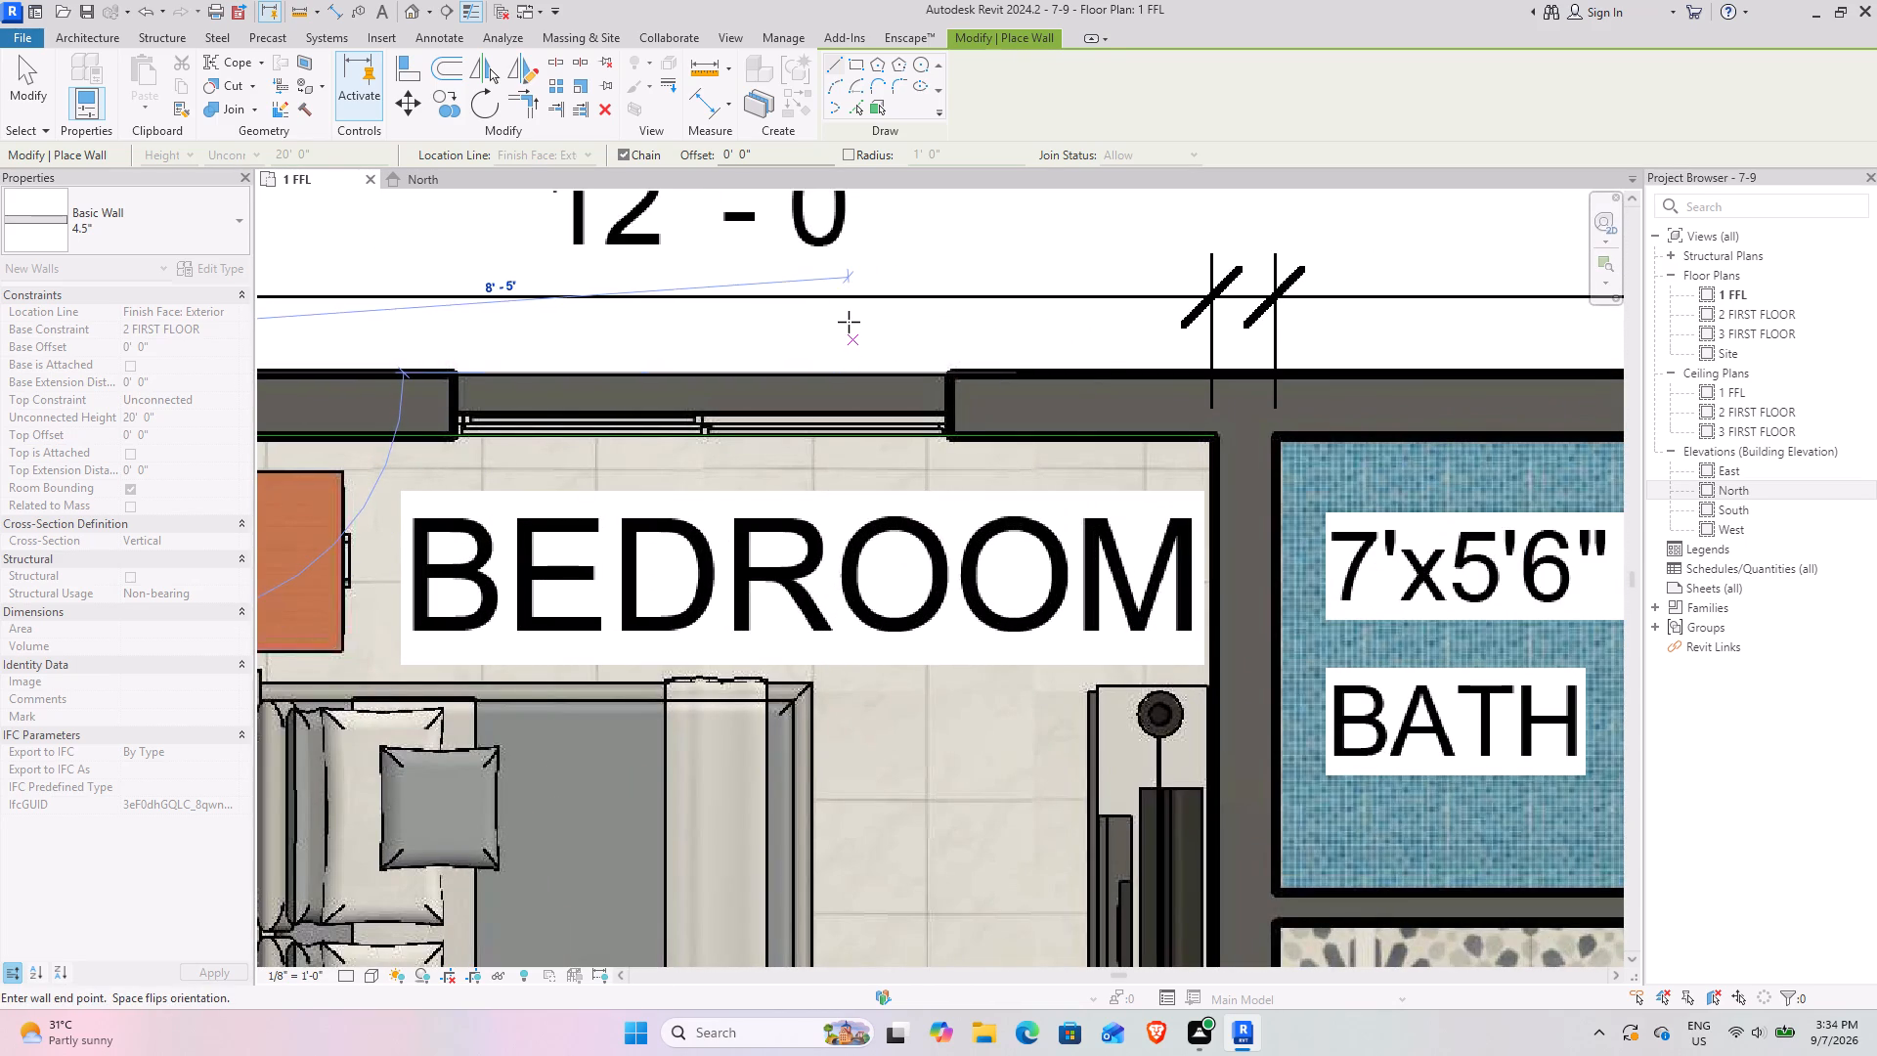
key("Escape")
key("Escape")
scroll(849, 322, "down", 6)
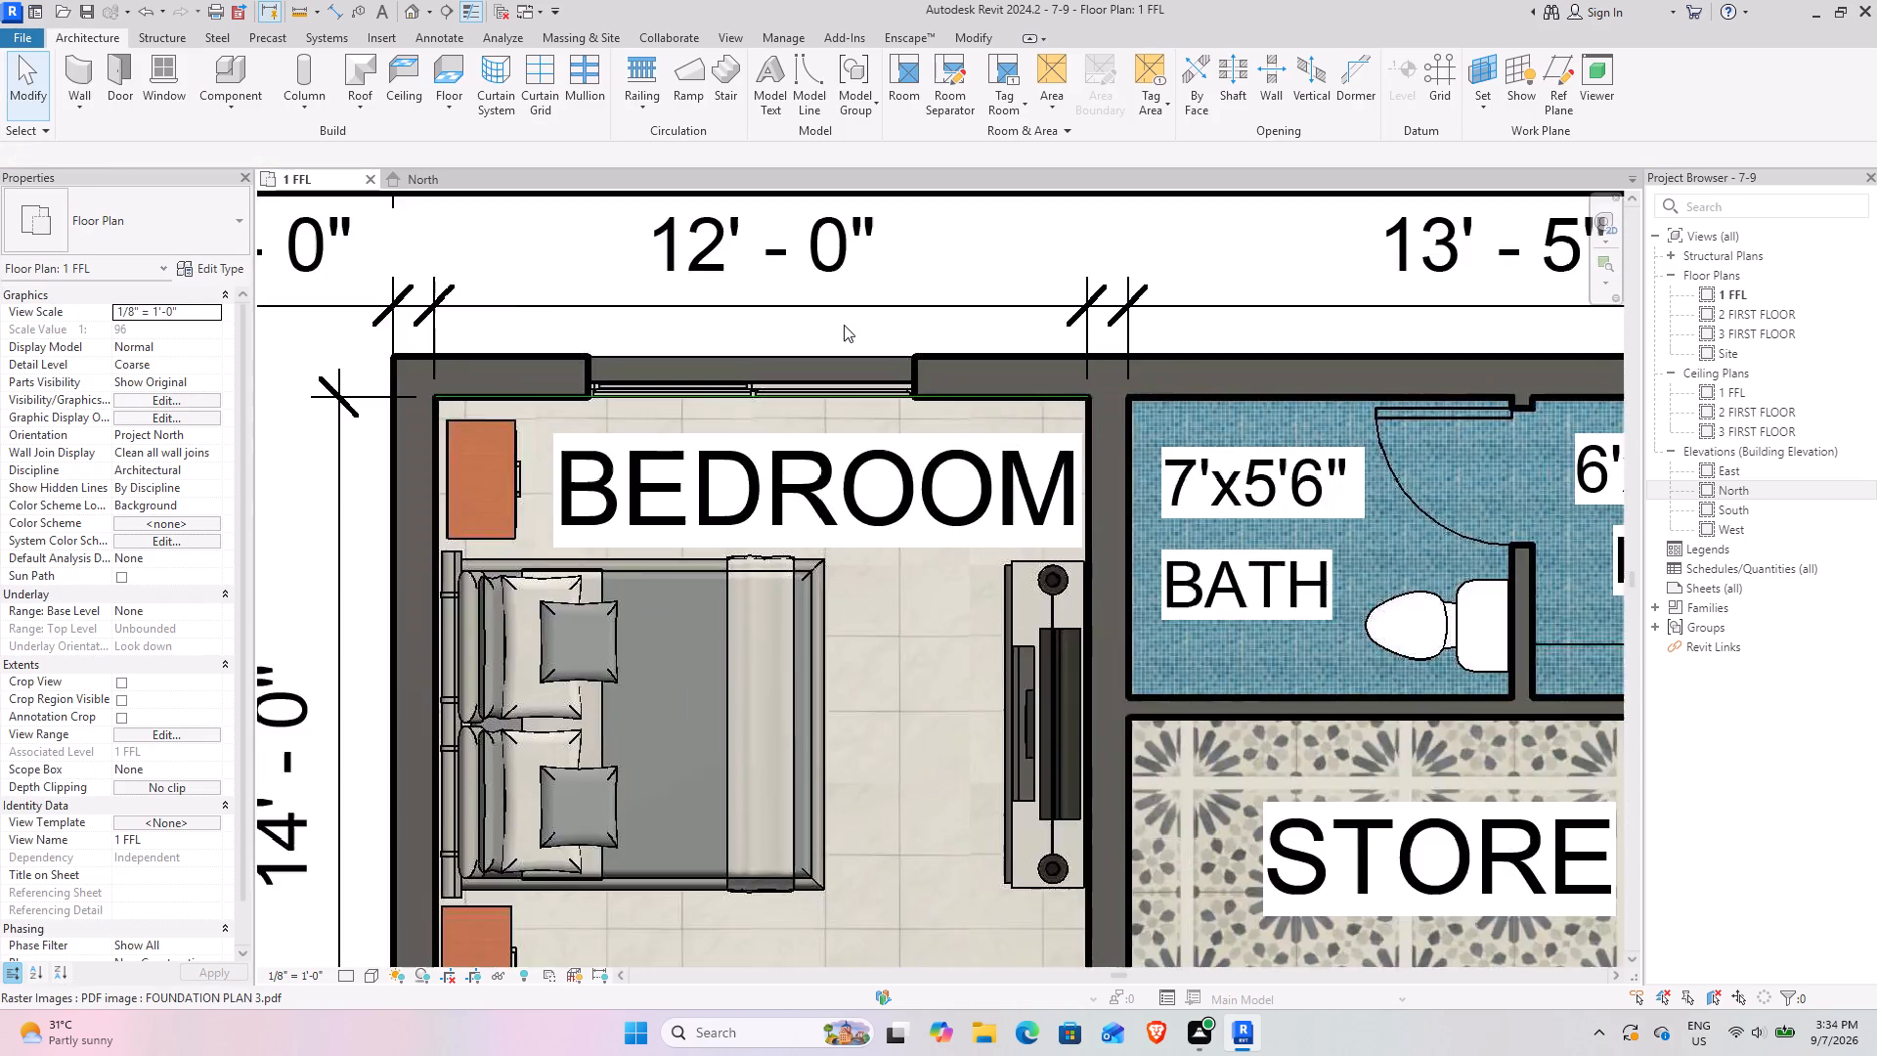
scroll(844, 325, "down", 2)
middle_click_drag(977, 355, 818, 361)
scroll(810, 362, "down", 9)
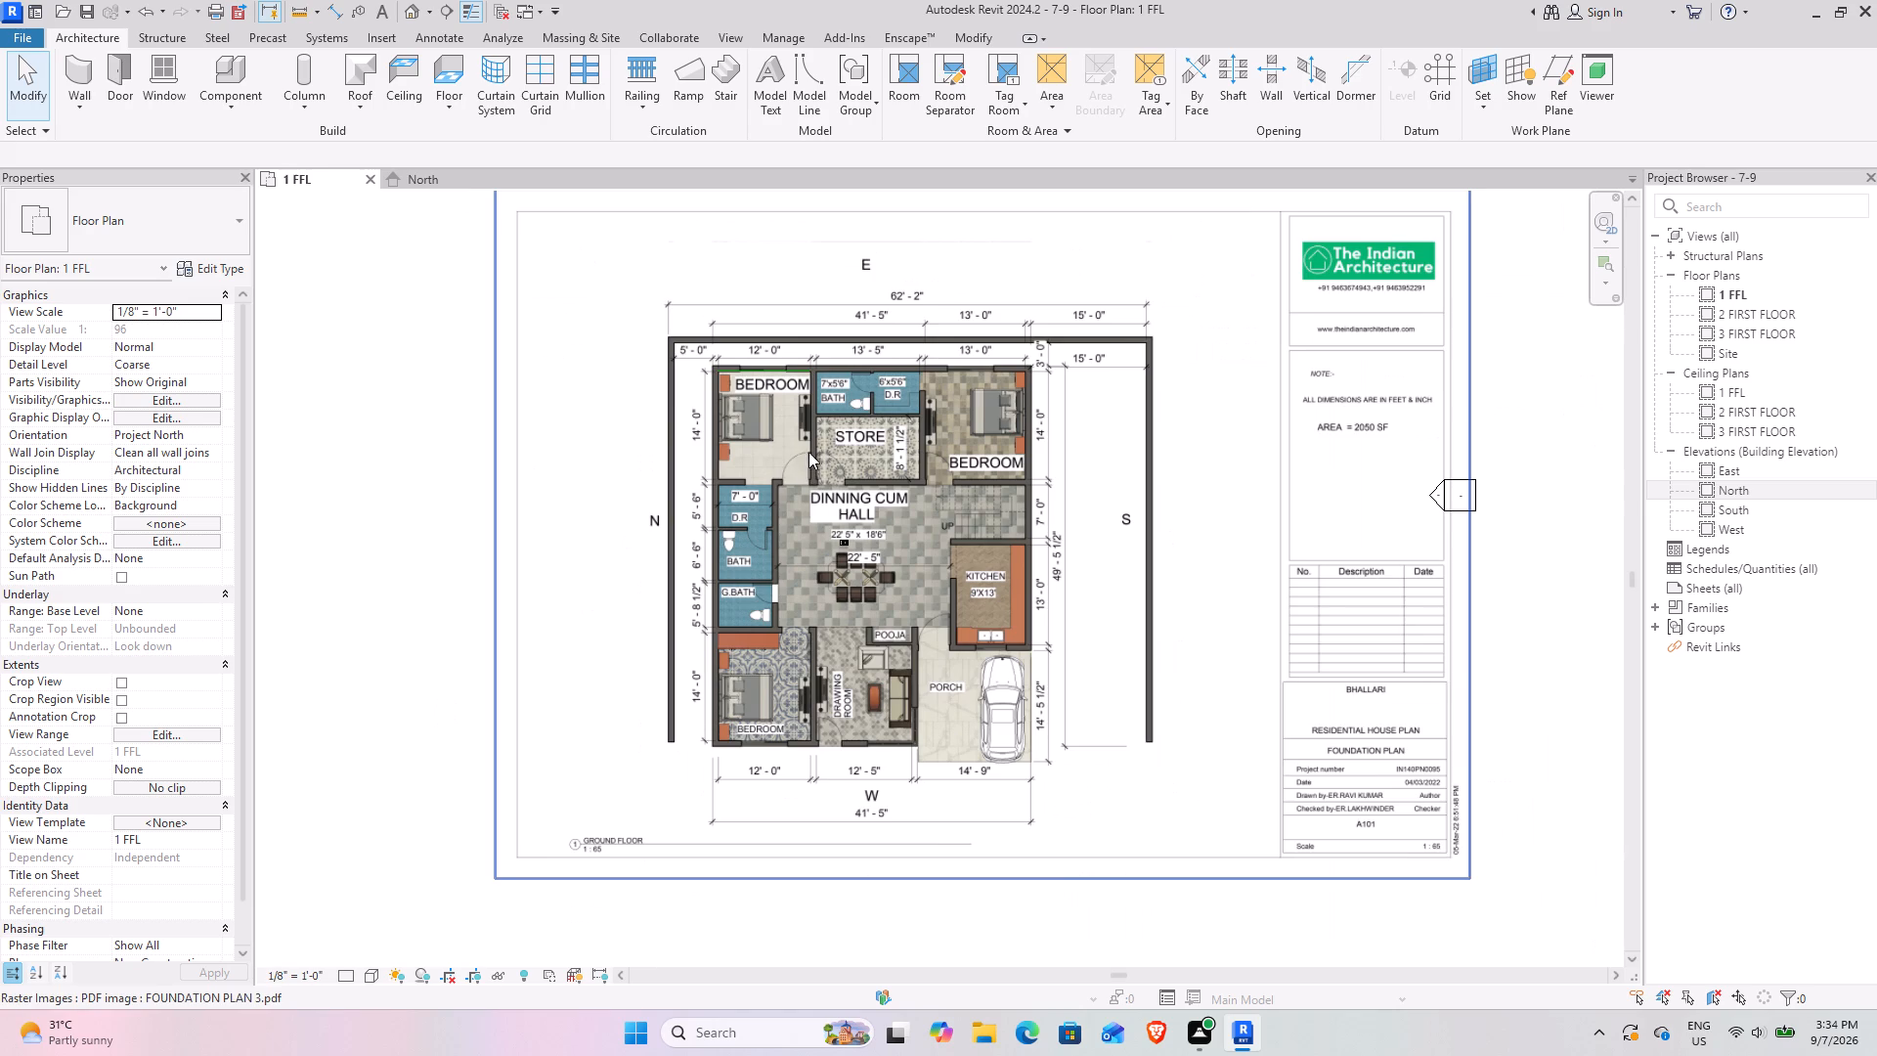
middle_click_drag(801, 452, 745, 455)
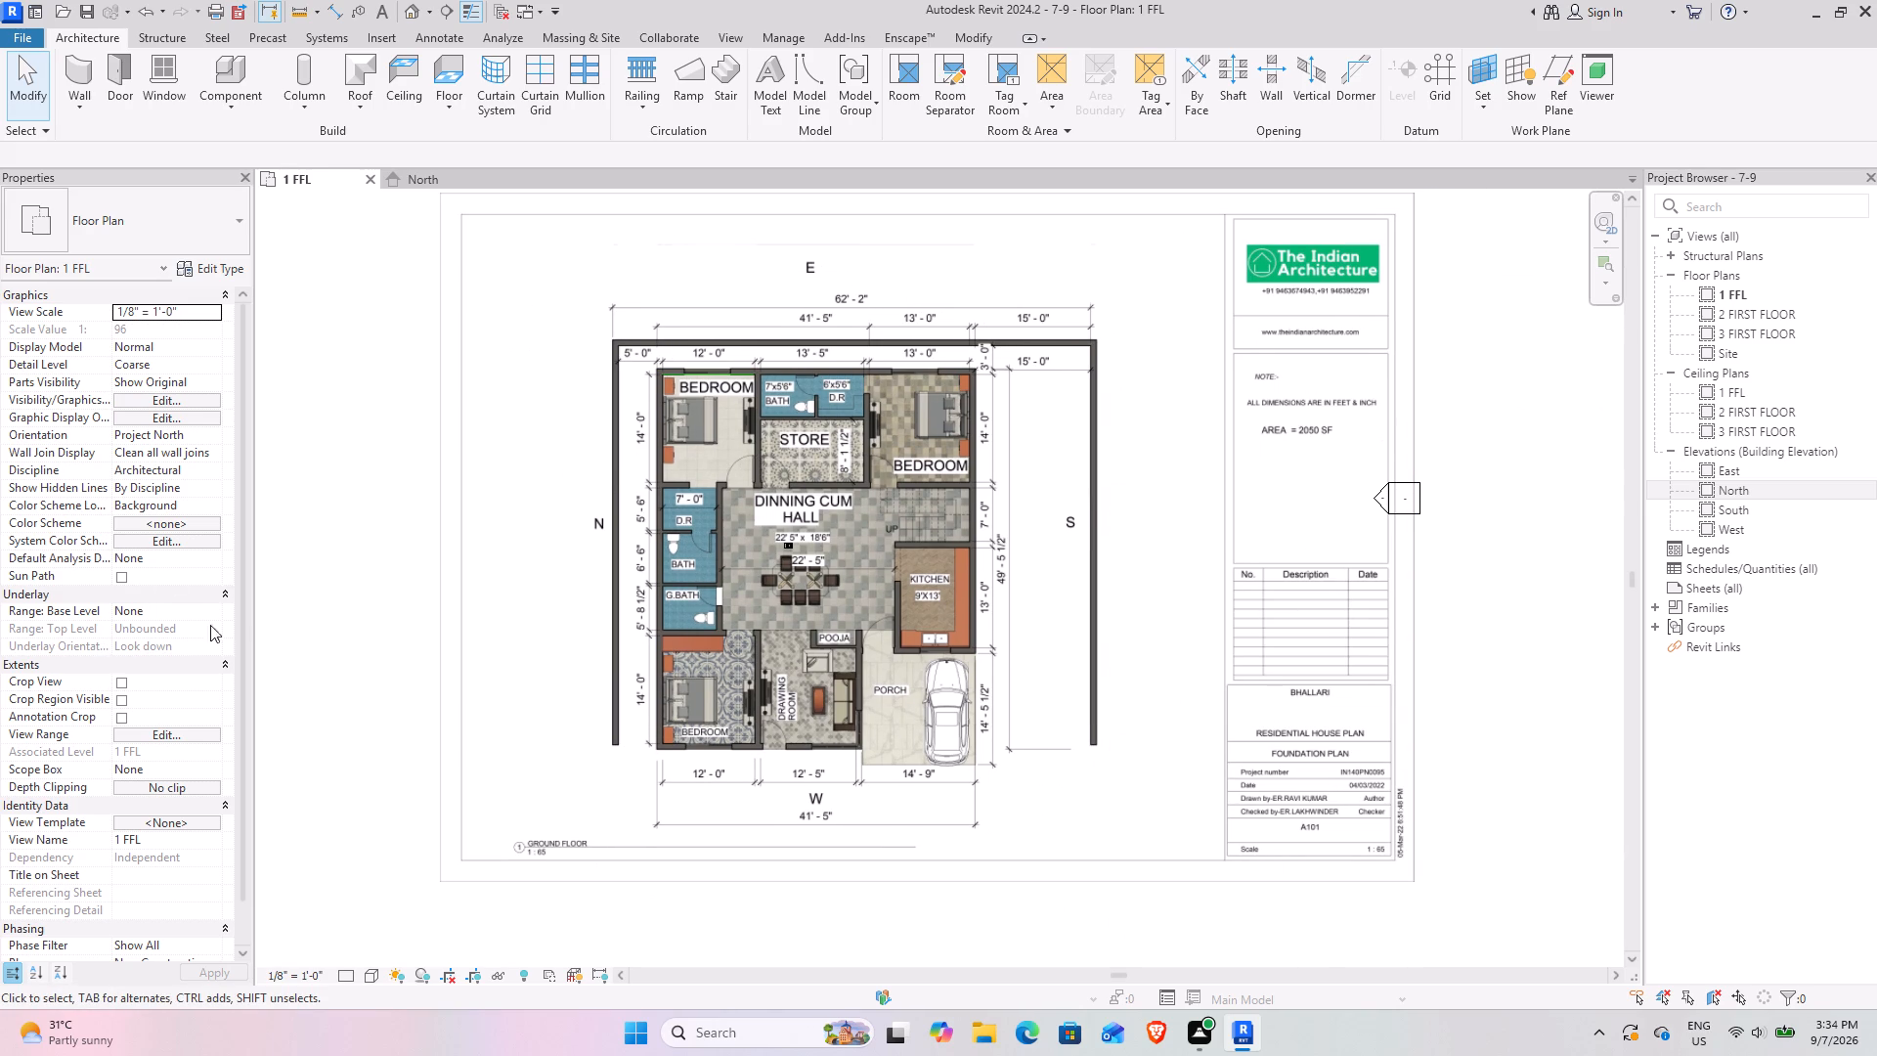
Set the FOUNDATION PLAN 3 PDF image's draw layer to Foreground in the 1 FFL floor plan.
scroll(641, 327, "up", 3)
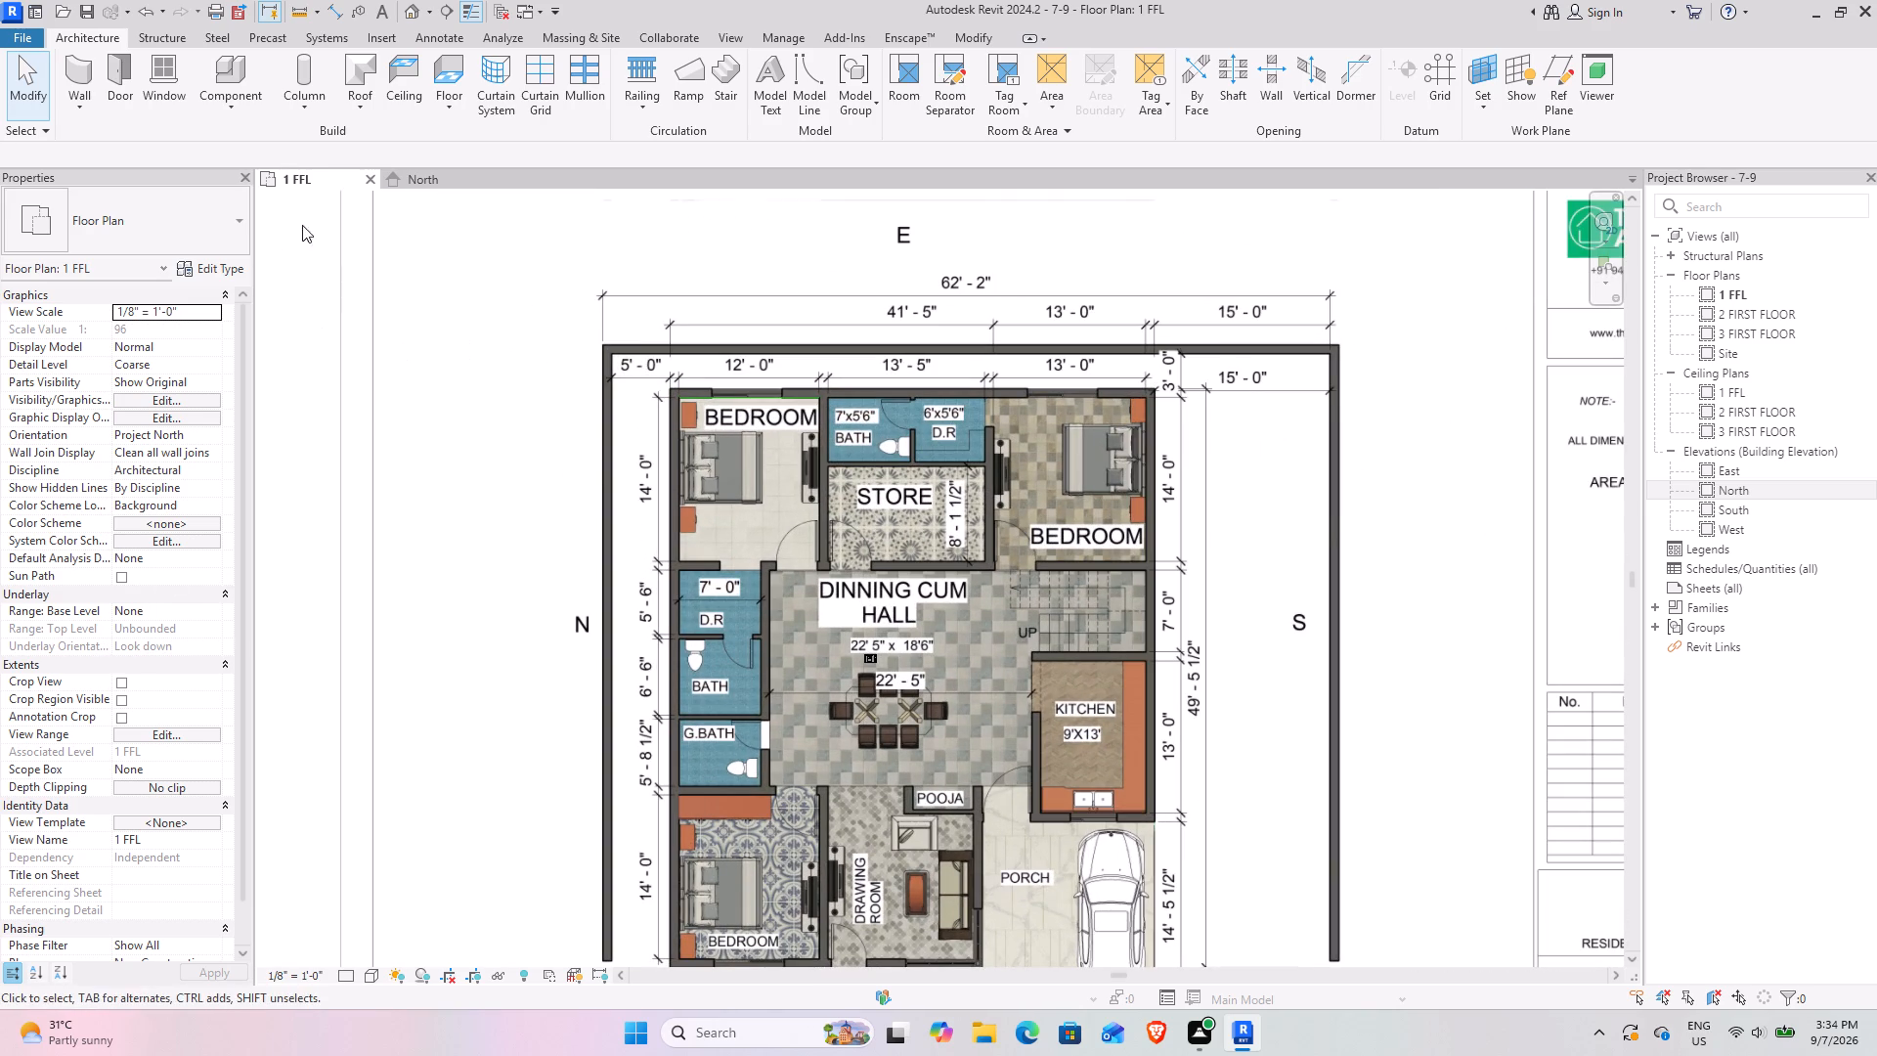
scroll(423, 334, "down", 4)
left_click(794, 312)
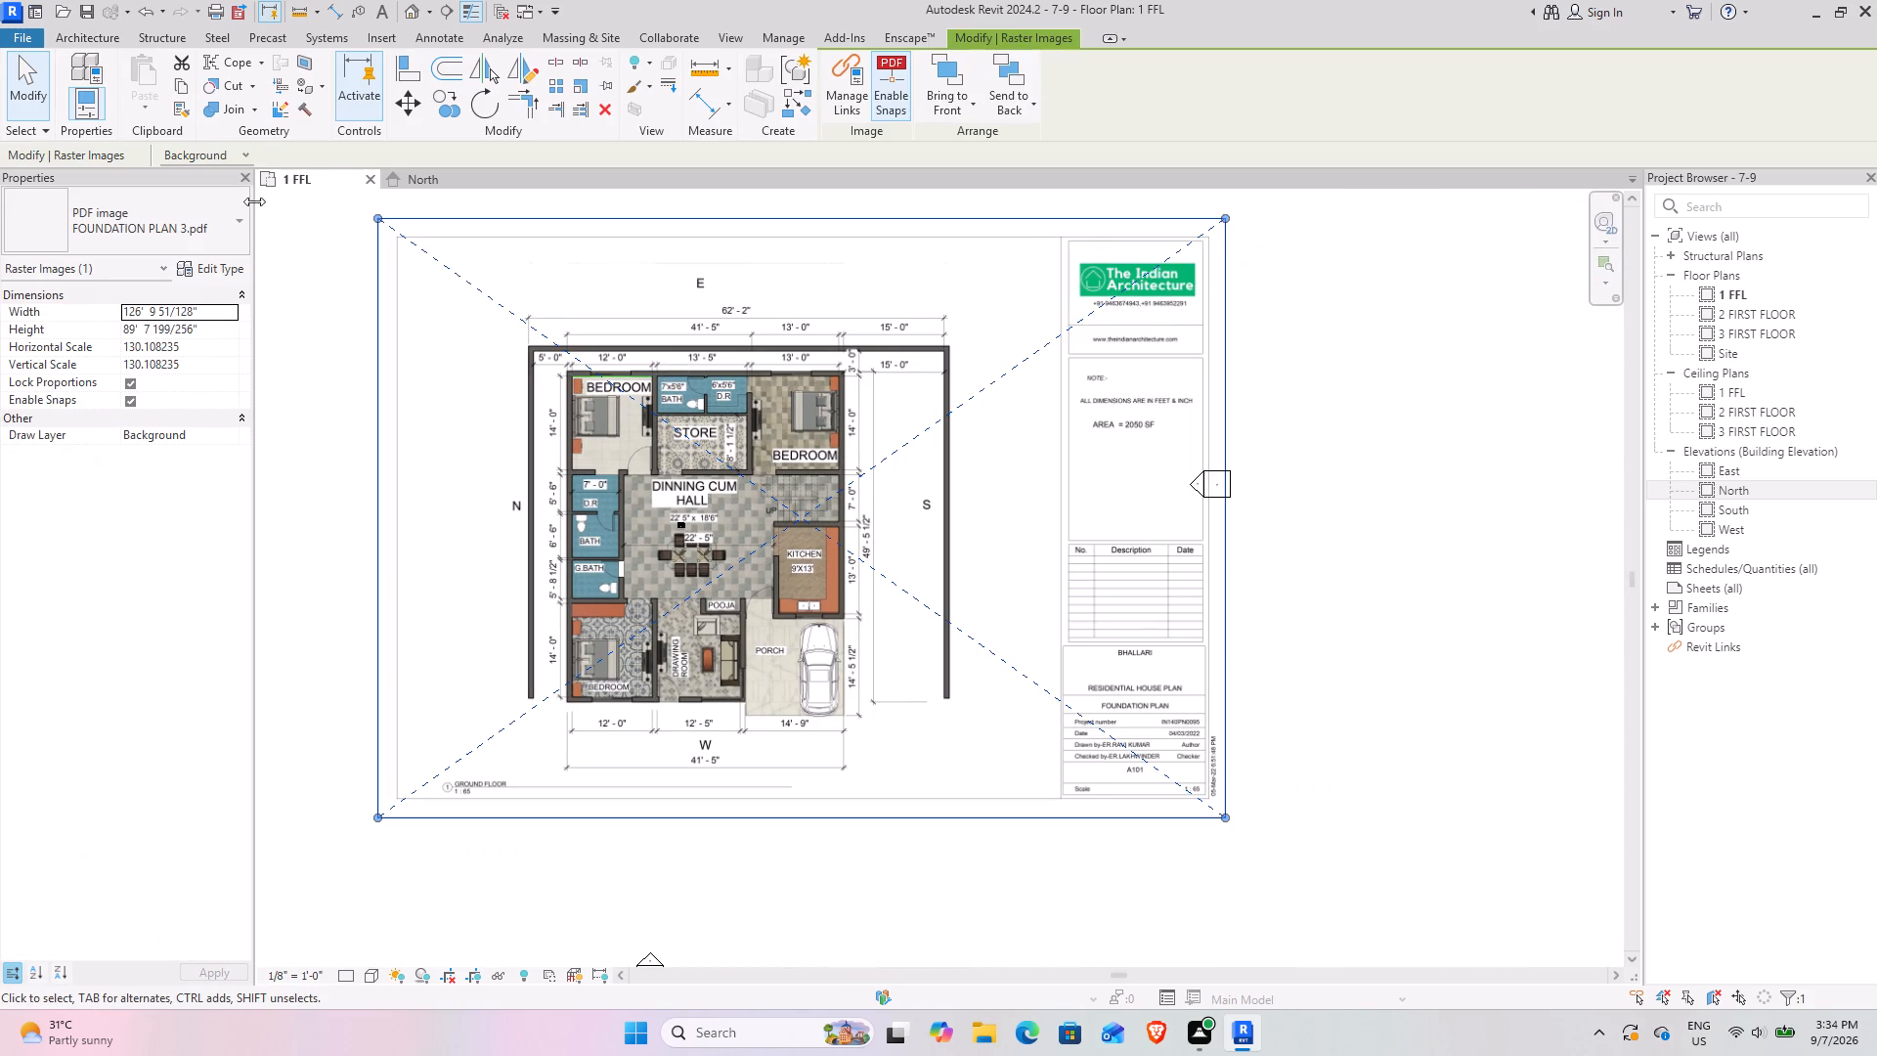
left_click(235, 154)
left_click(221, 190)
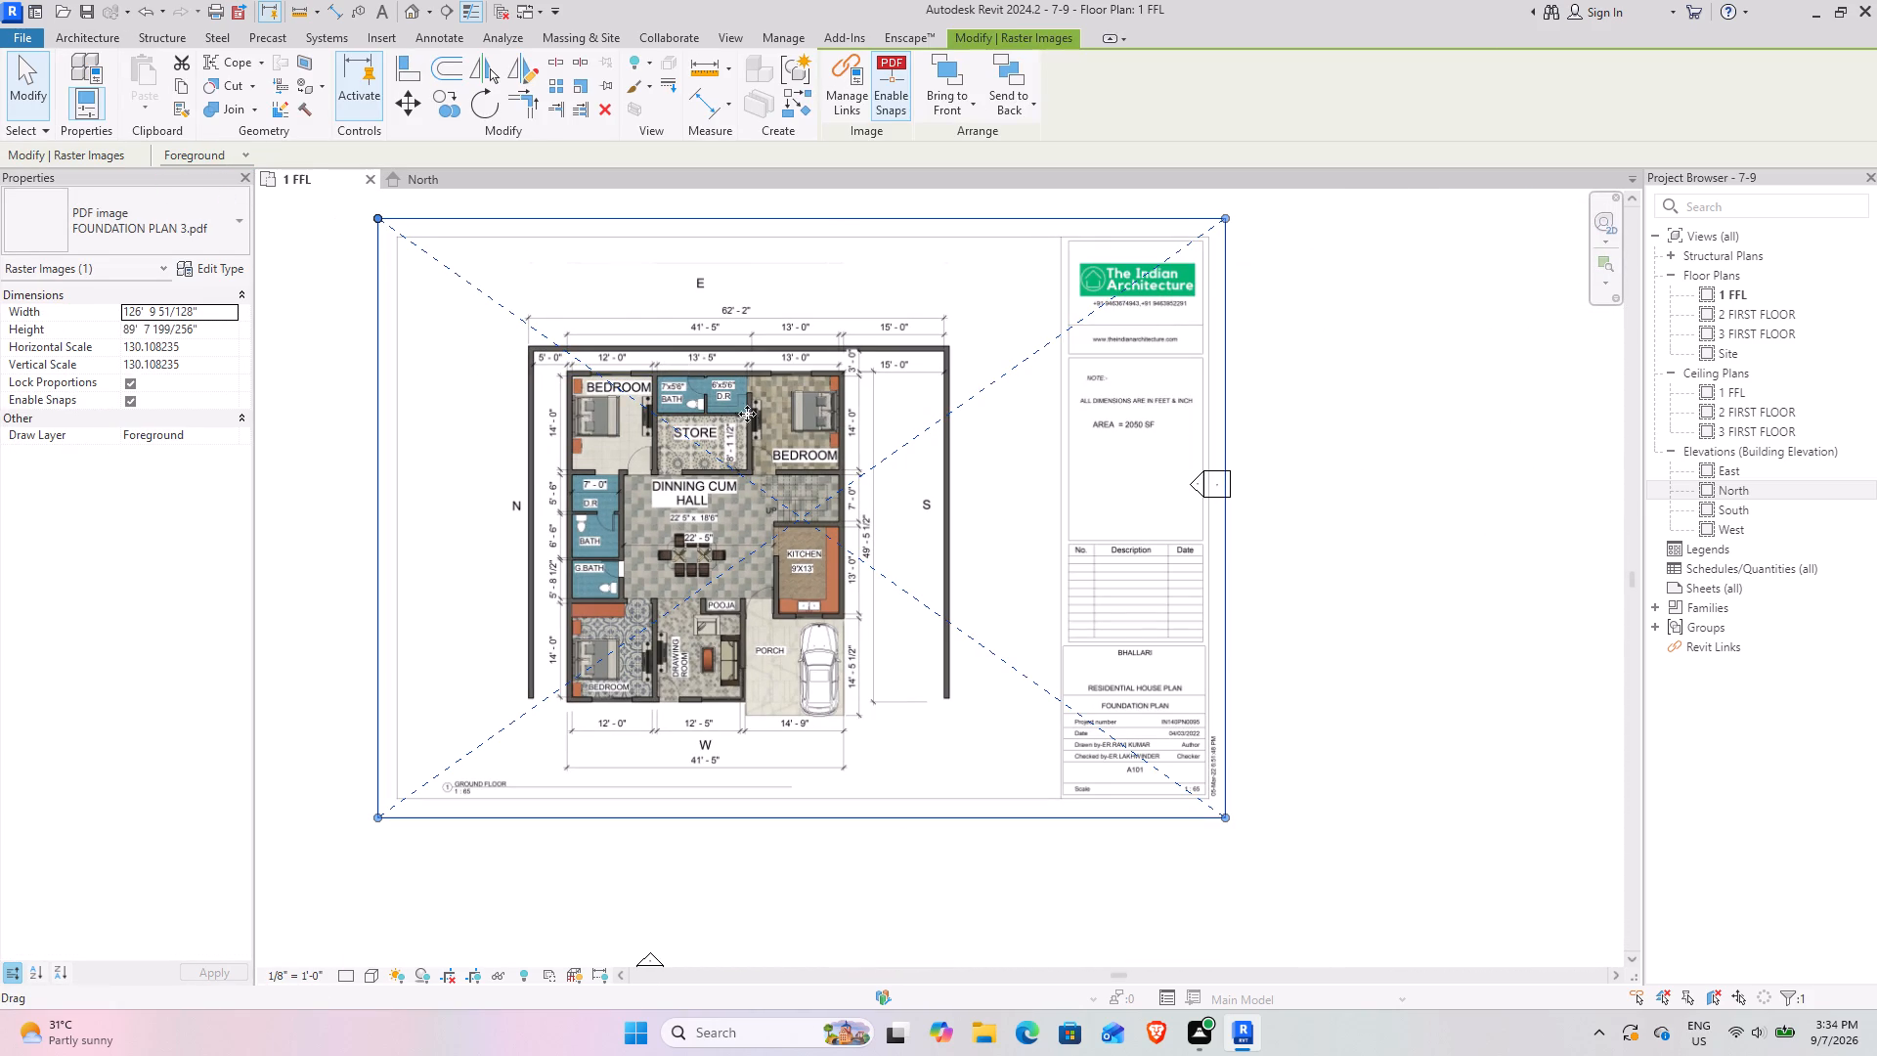
scroll(525, 271, "up", 8)
left_click(740, 358)
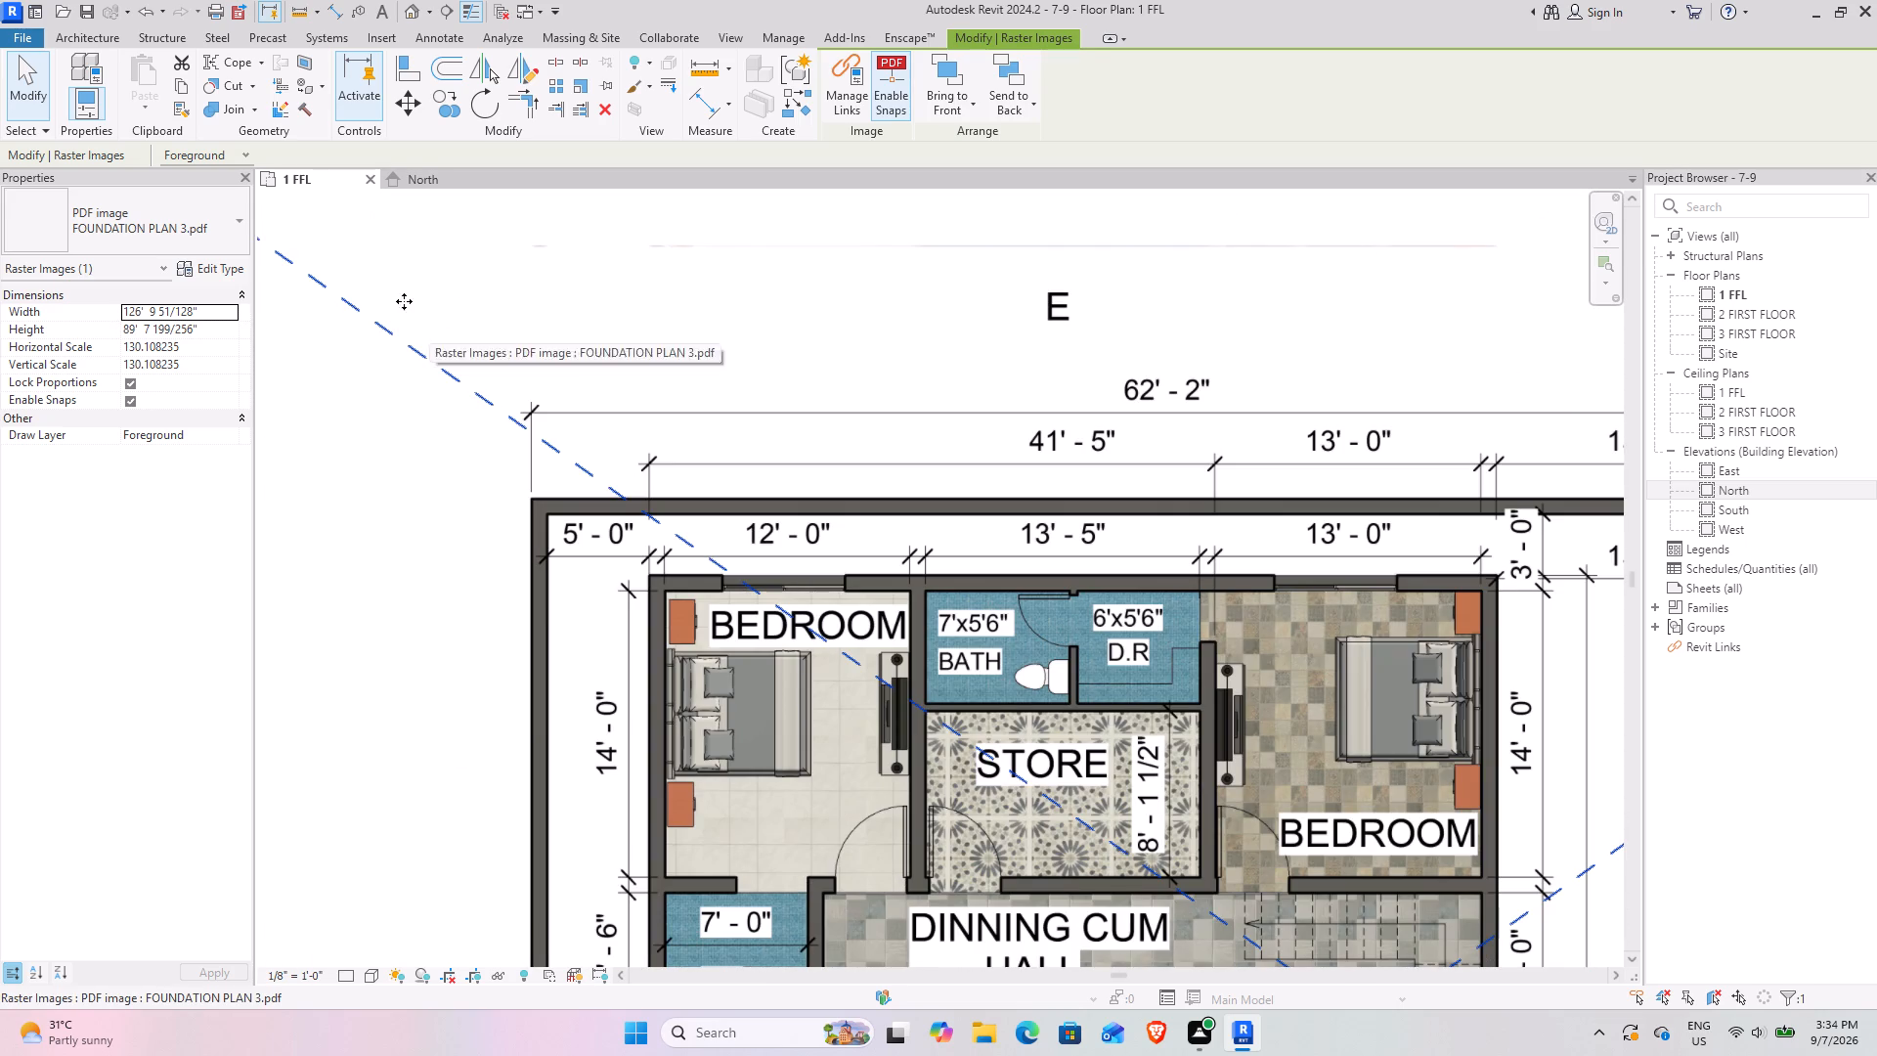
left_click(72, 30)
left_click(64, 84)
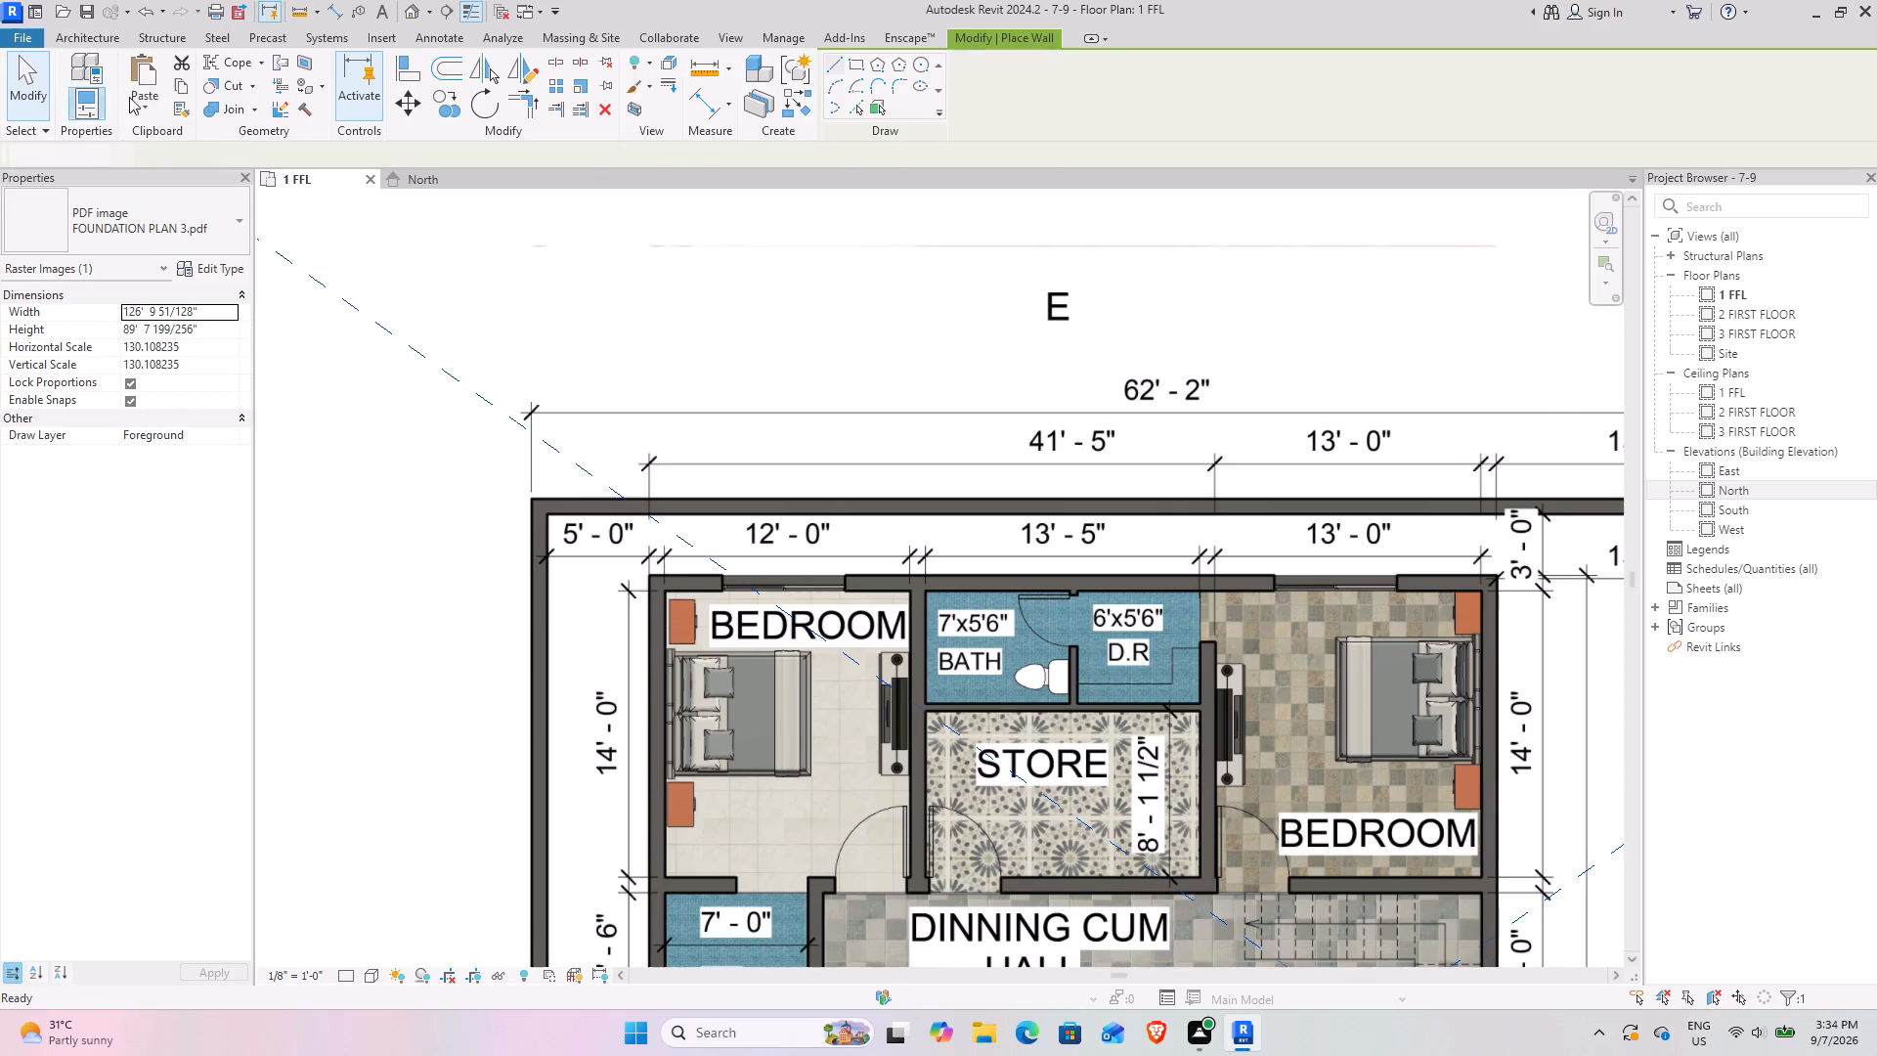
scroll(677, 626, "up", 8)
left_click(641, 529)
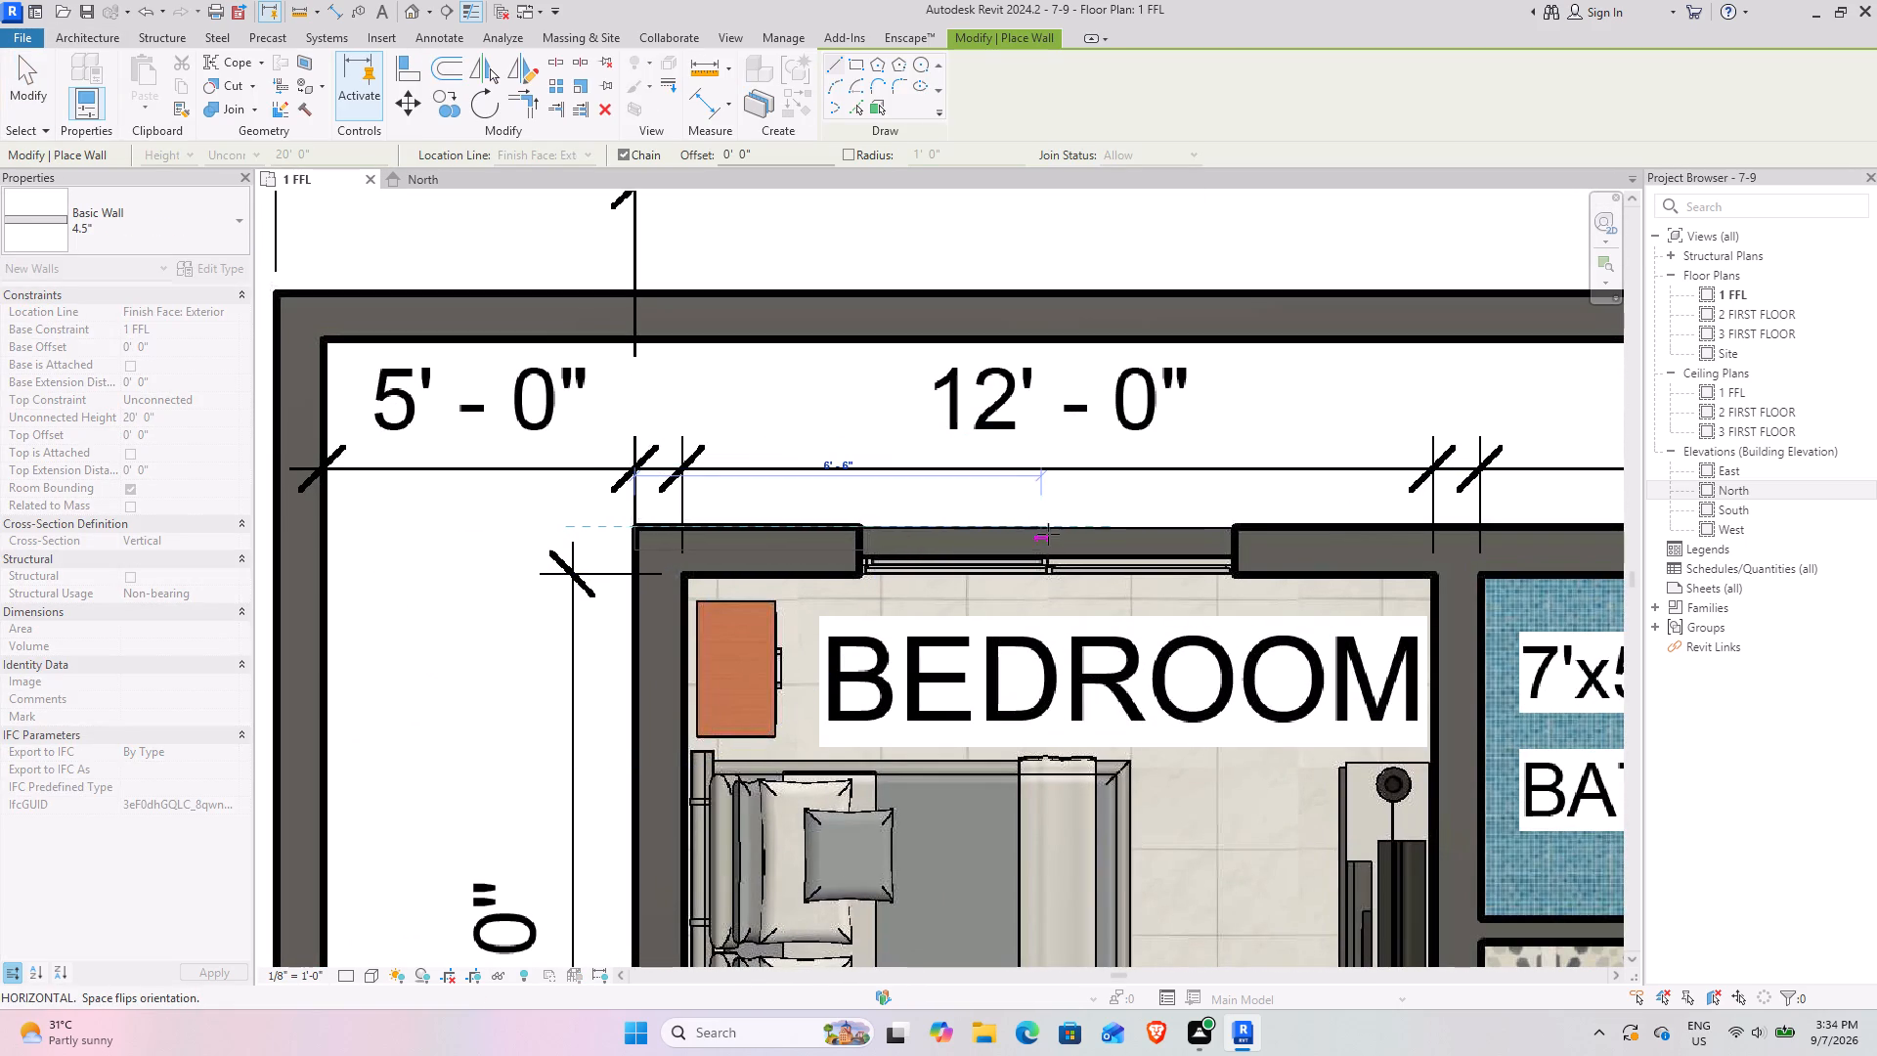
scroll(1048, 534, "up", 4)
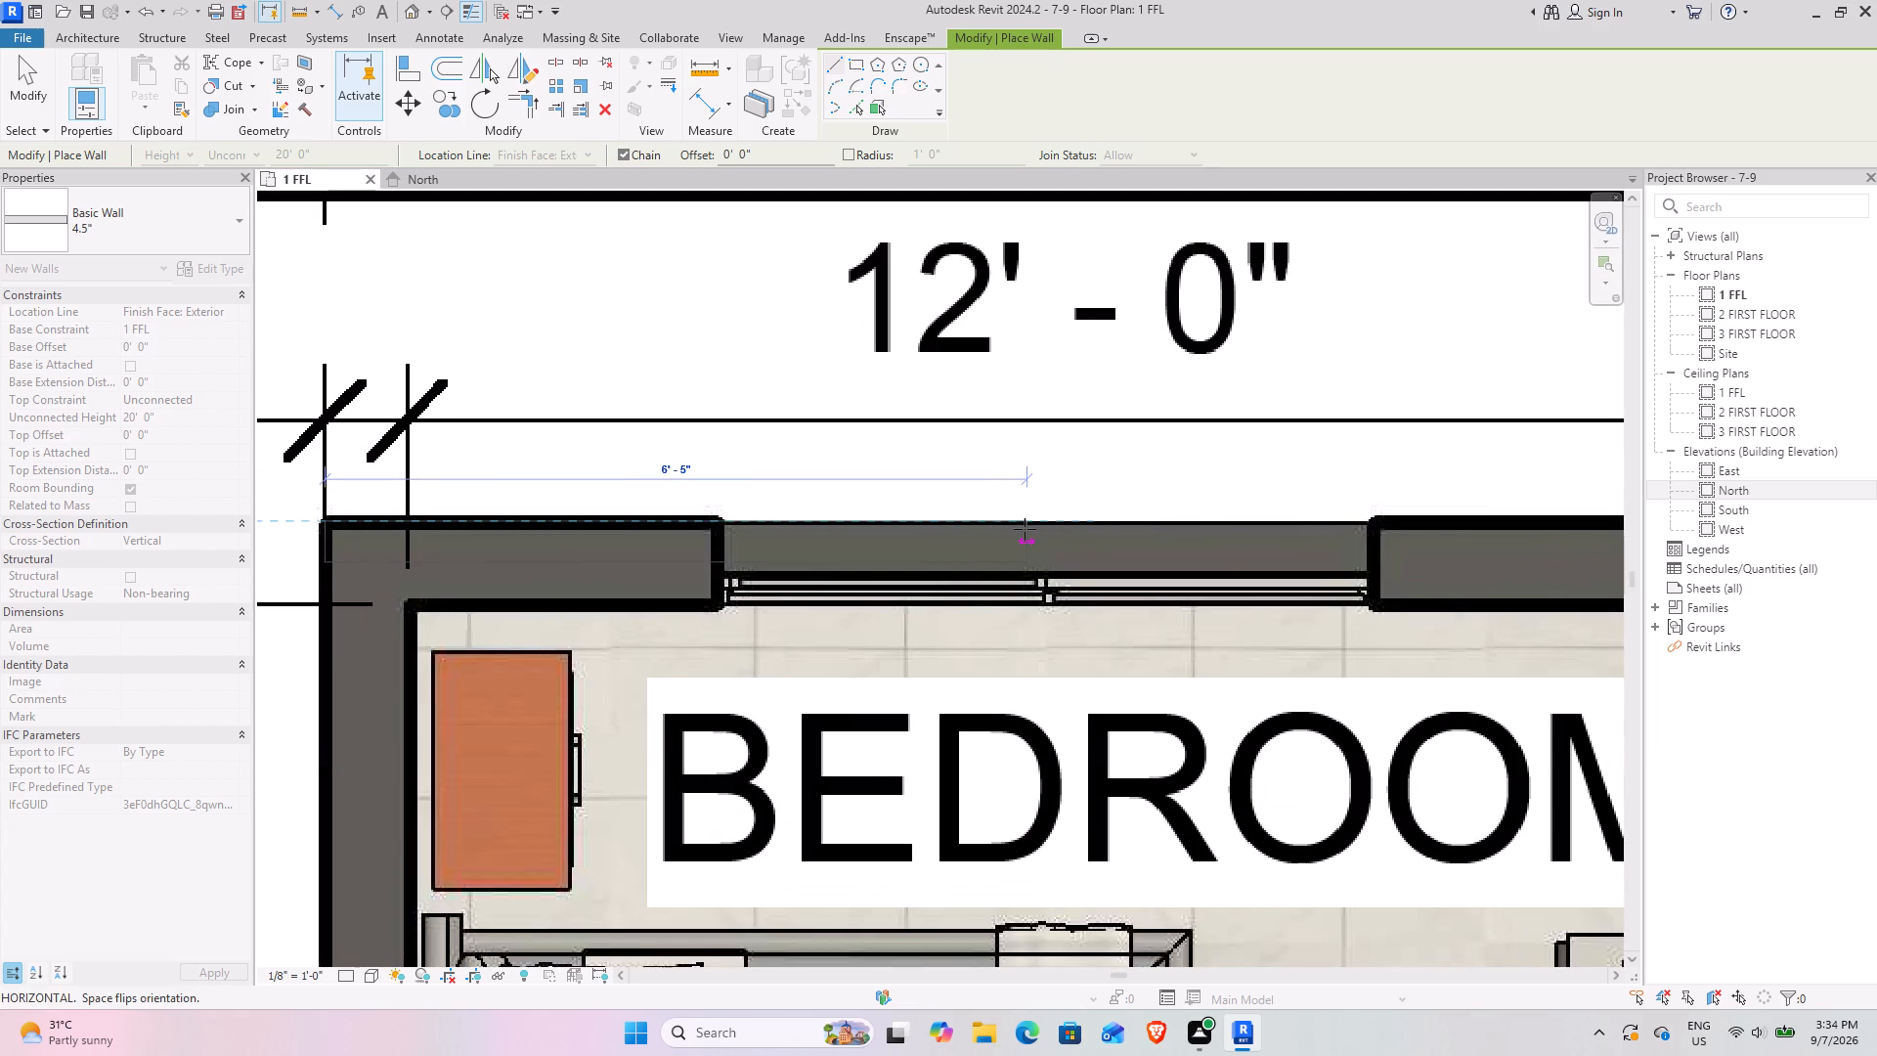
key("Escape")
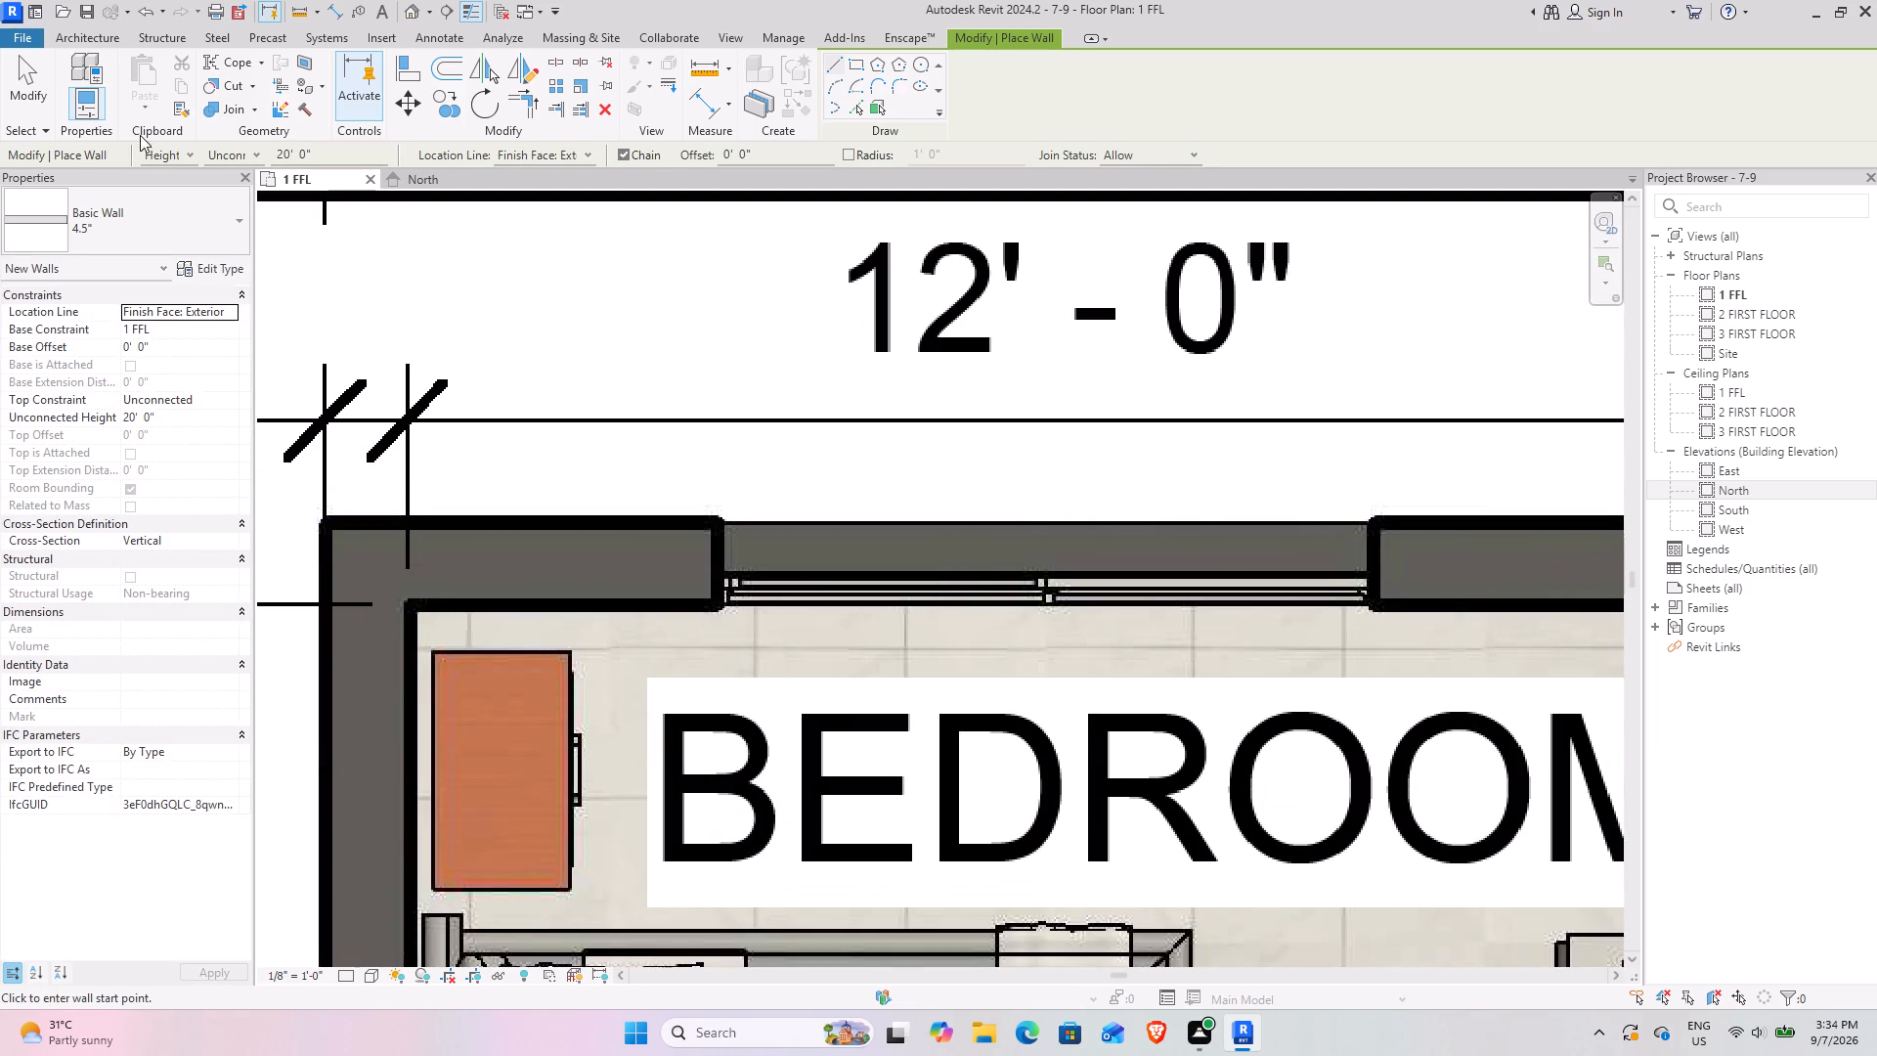
Draw a 9" wall along the house's E-side exterior face, from the N-side bedroom's outer corner to the S-side bedroom's outer corner.
left_click(180, 214)
left_click(119, 357)
left_click(326, 521)
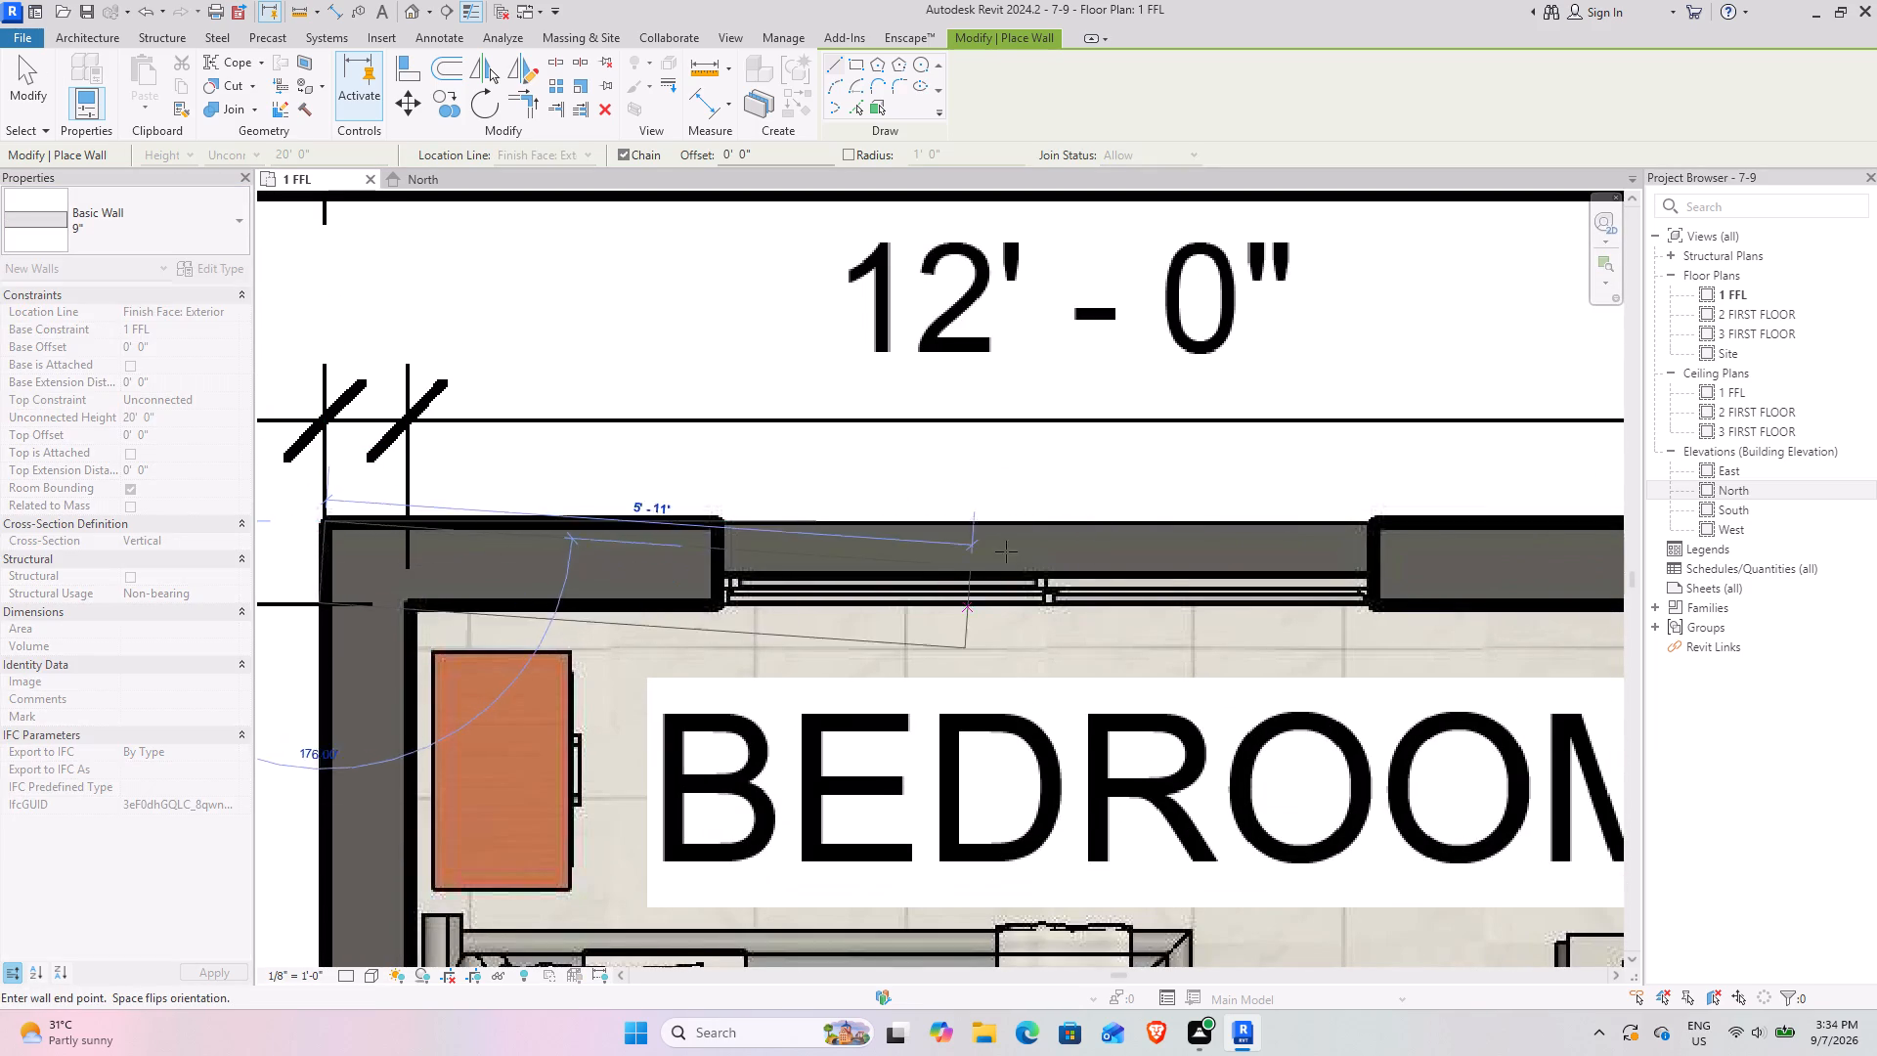
scroll(1181, 519, "down", 4)
middle_click_drag(1358, 519, 626, 513)
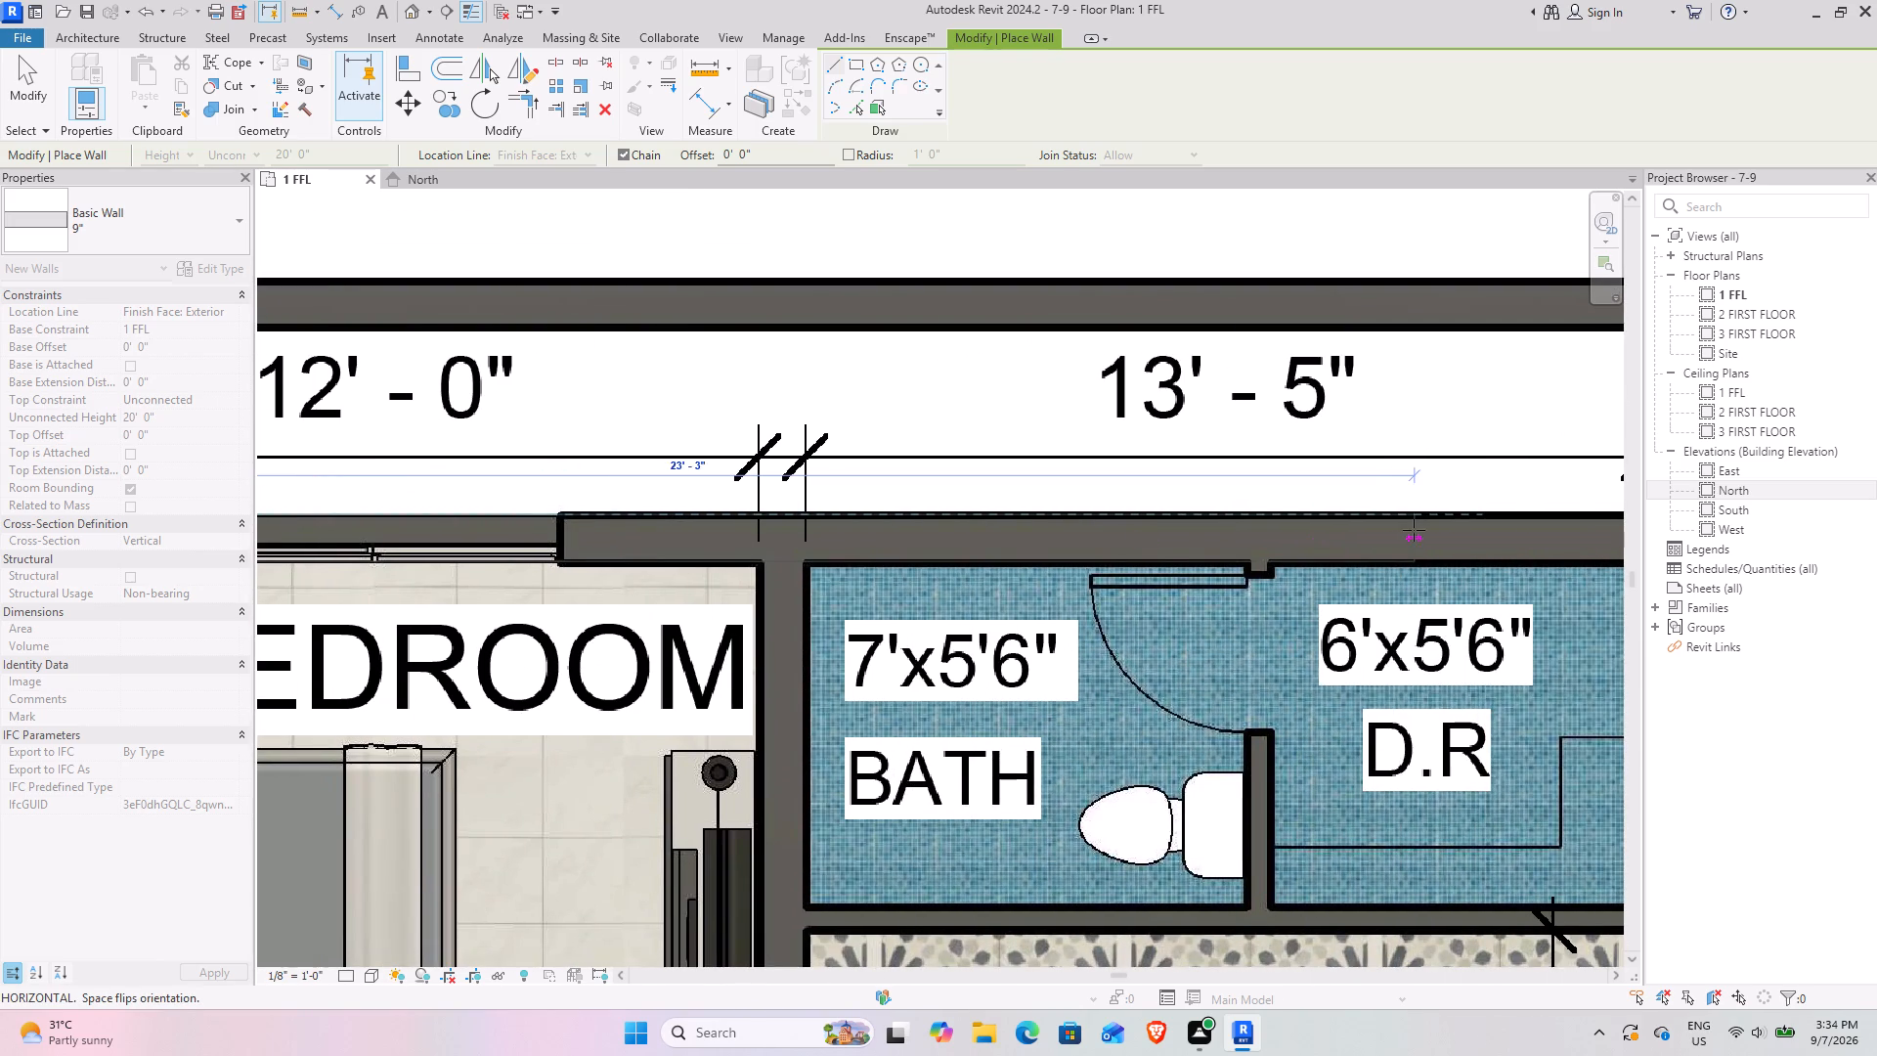
middle_click_drag(1331, 530, 547, 528)
middle_click_drag(1313, 503, 473, 503)
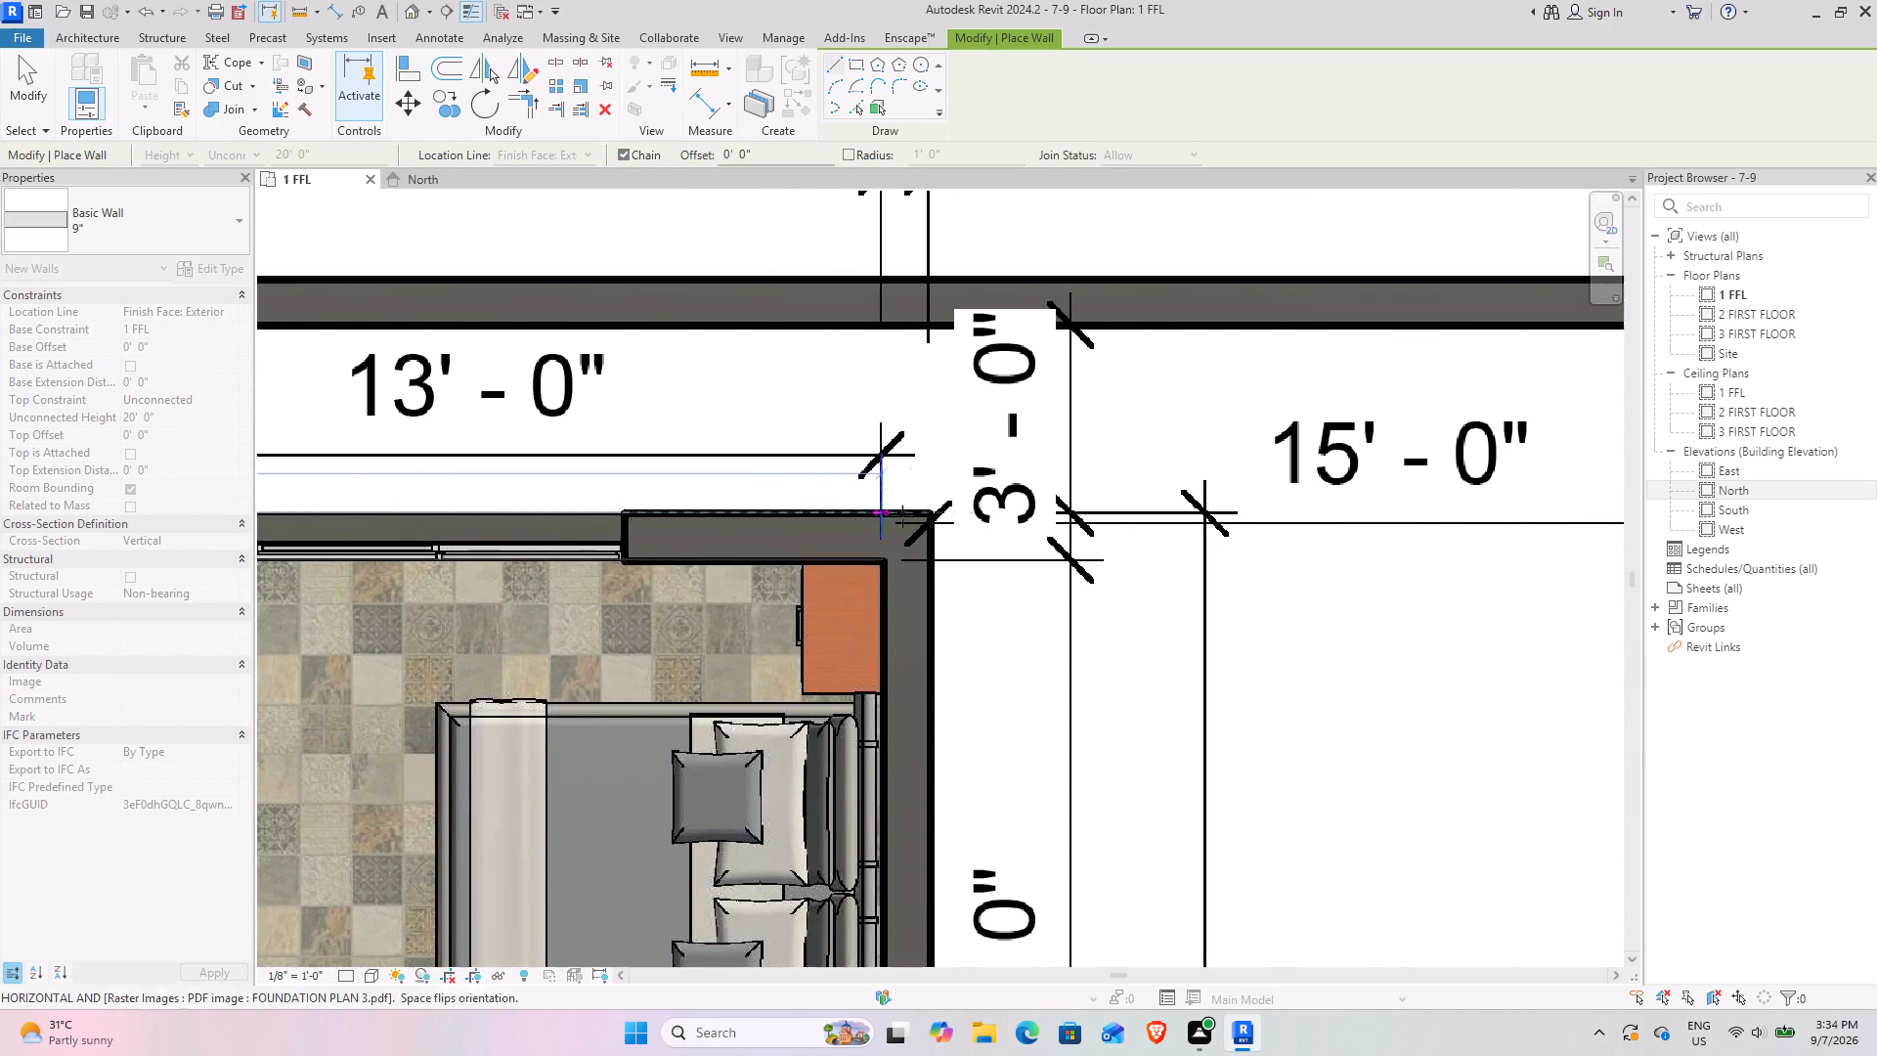
scroll(939, 516, "up", 7)
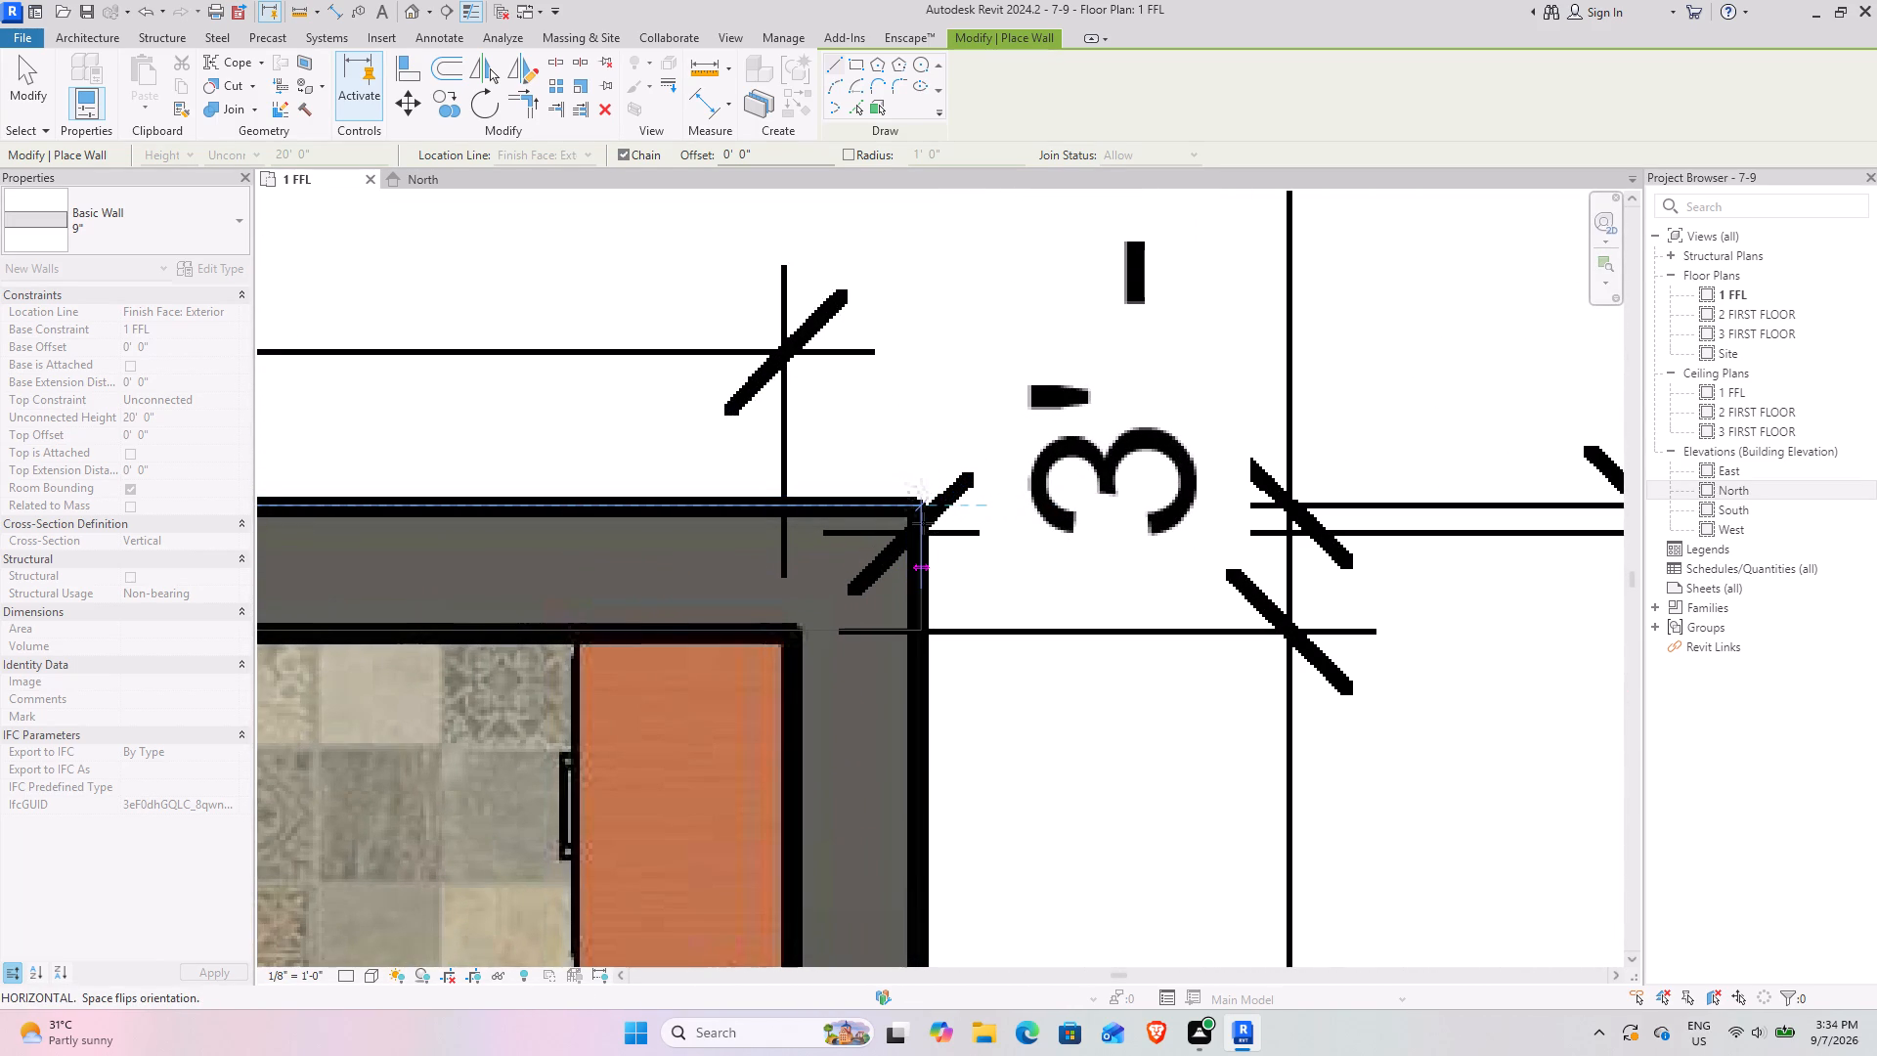
left_click(923, 523)
Continue the 9" wall along the S-side exterior face, past the bedroom and stairs, to the kitchen's outer corner at the porch.
scroll(805, 549, "down", 8)
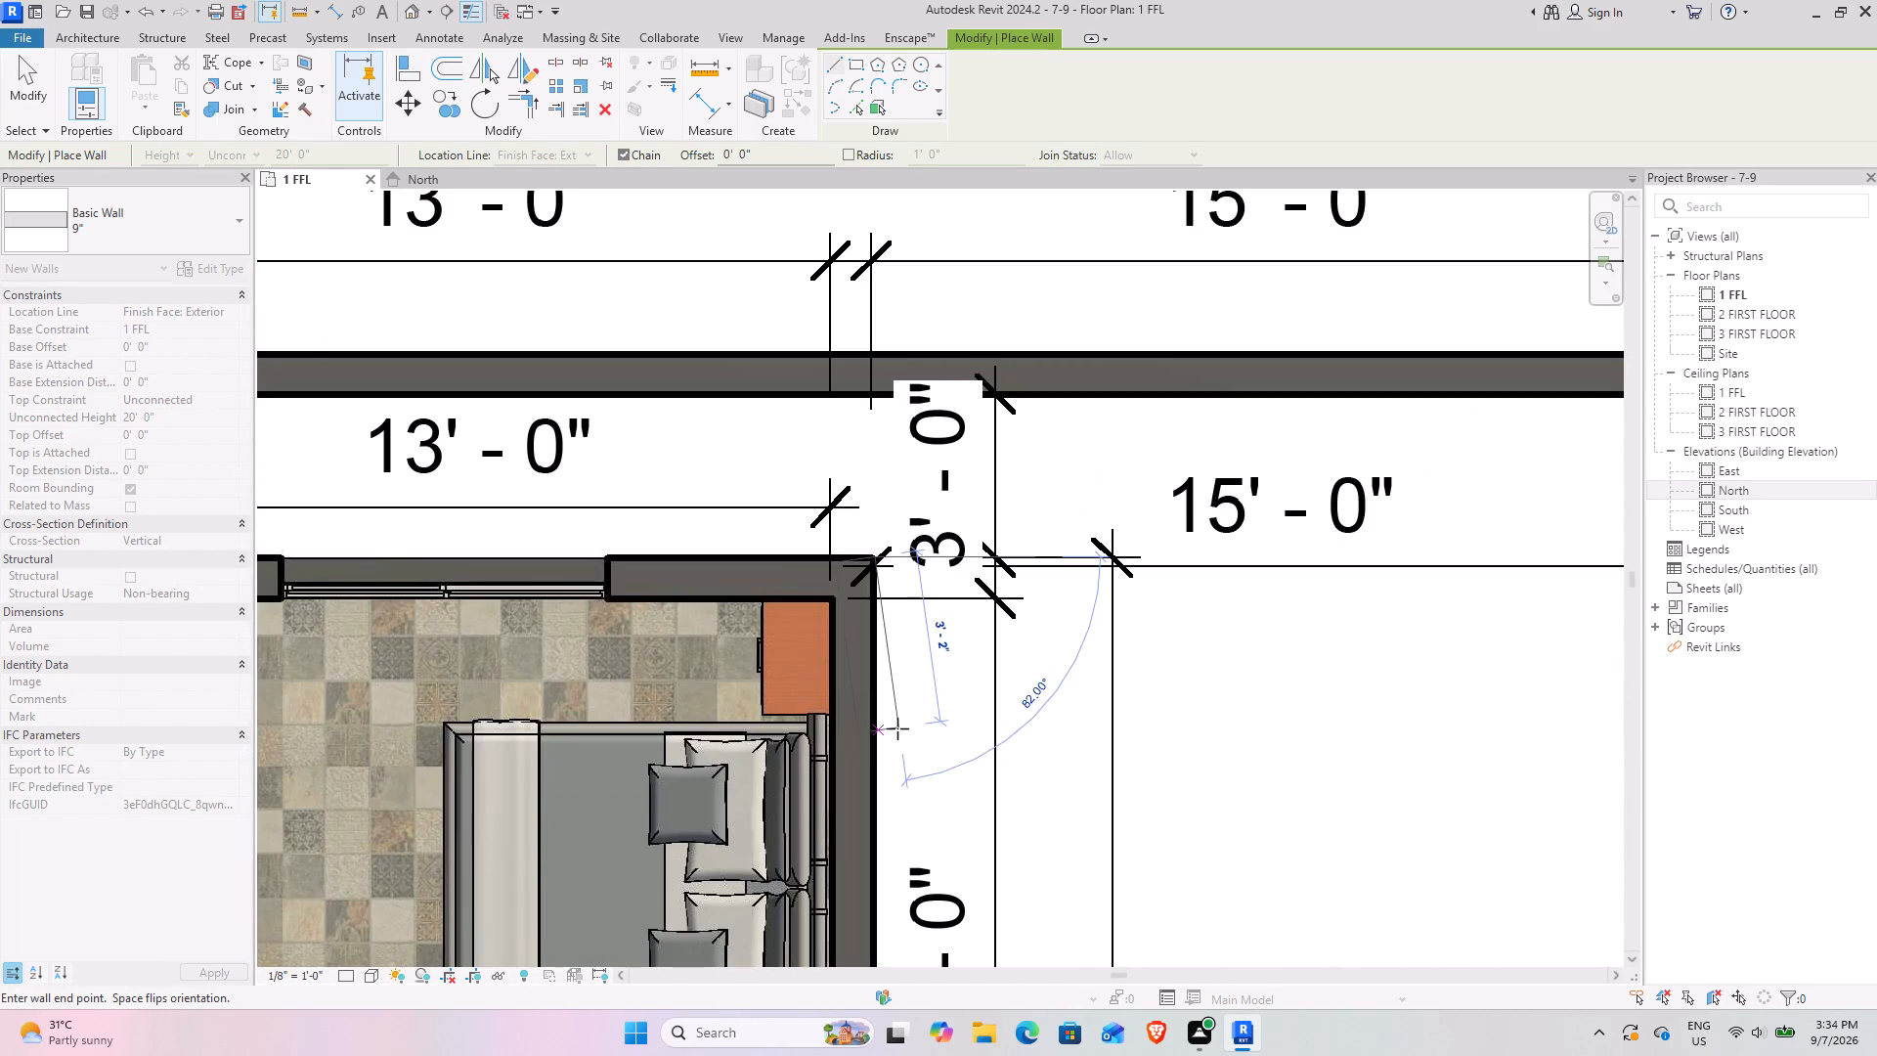
scroll(885, 742, "down", 3)
middle_click_drag(879, 741, 824, 262)
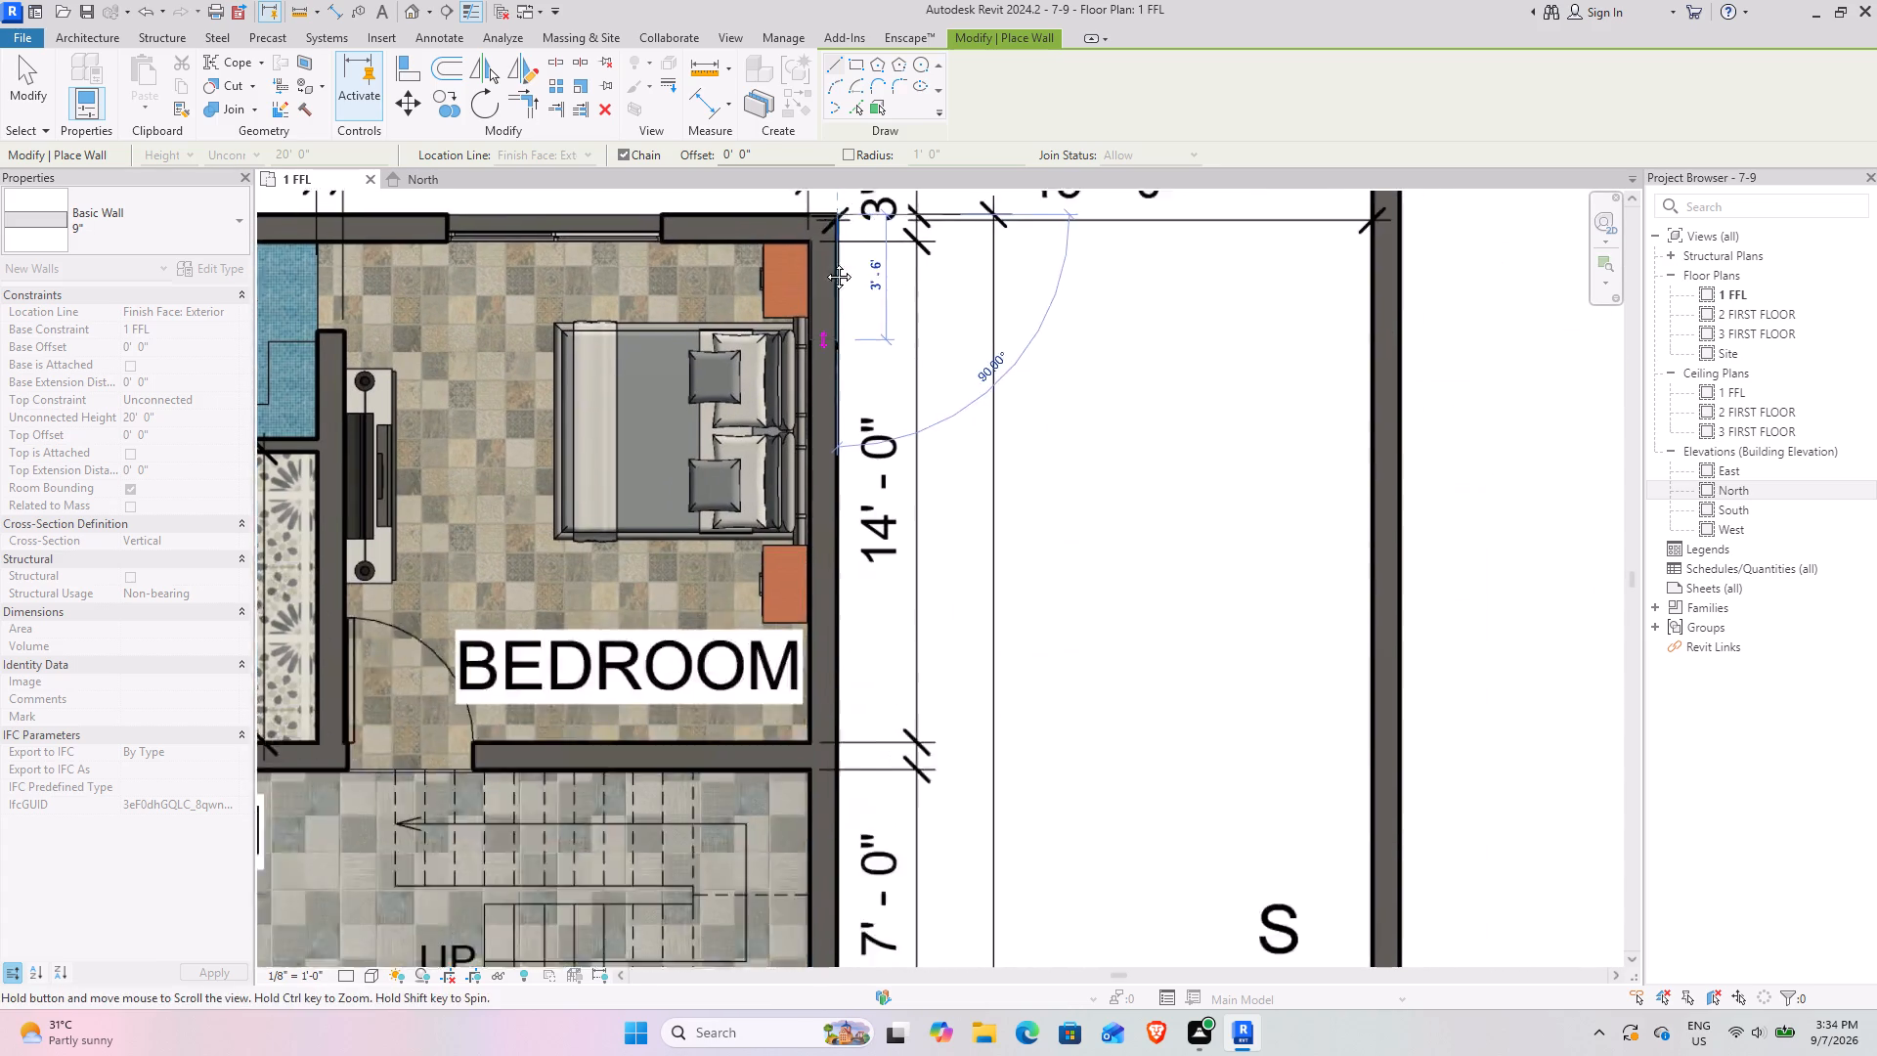
middle_click_drag(824, 262, 820, 246)
middle_click_drag(802, 767, 801, 765)
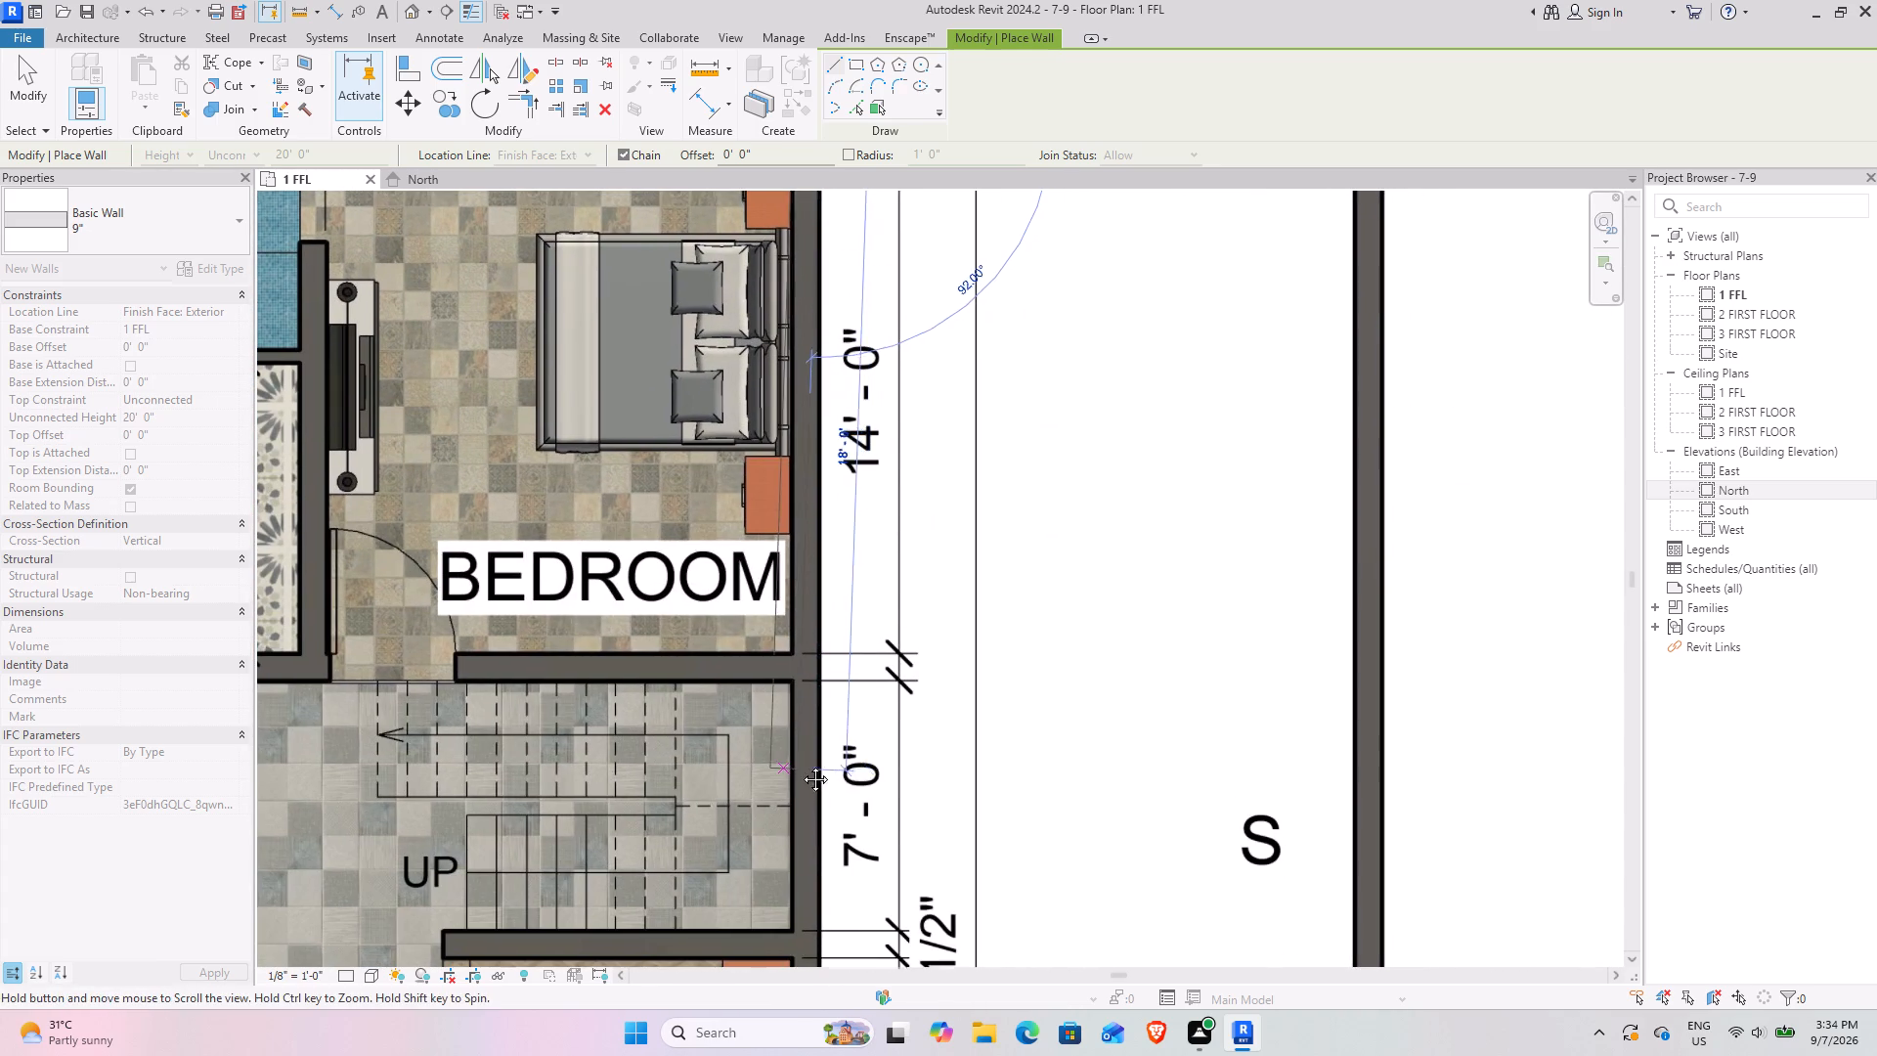
middle_click_drag(801, 765, 779, 382)
middle_click_drag(776, 770, 752, 339)
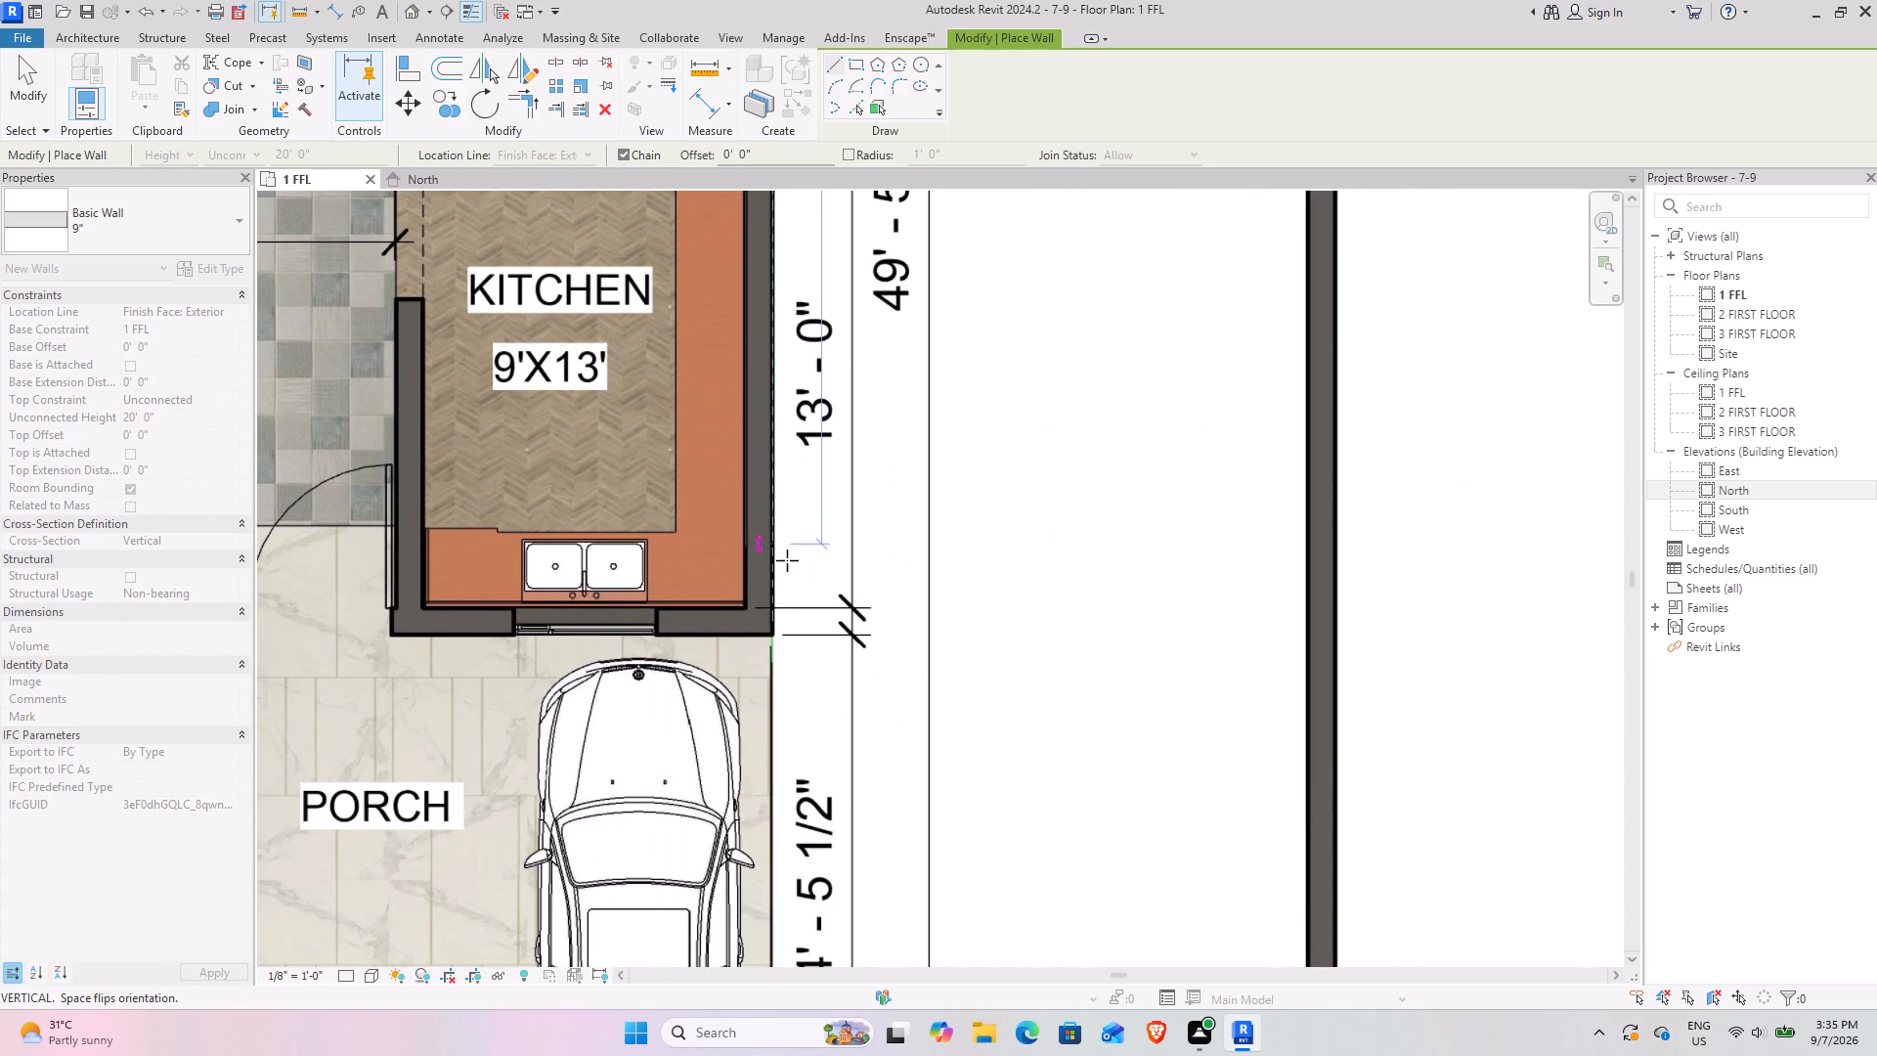
scroll(786, 617, "up", 8)
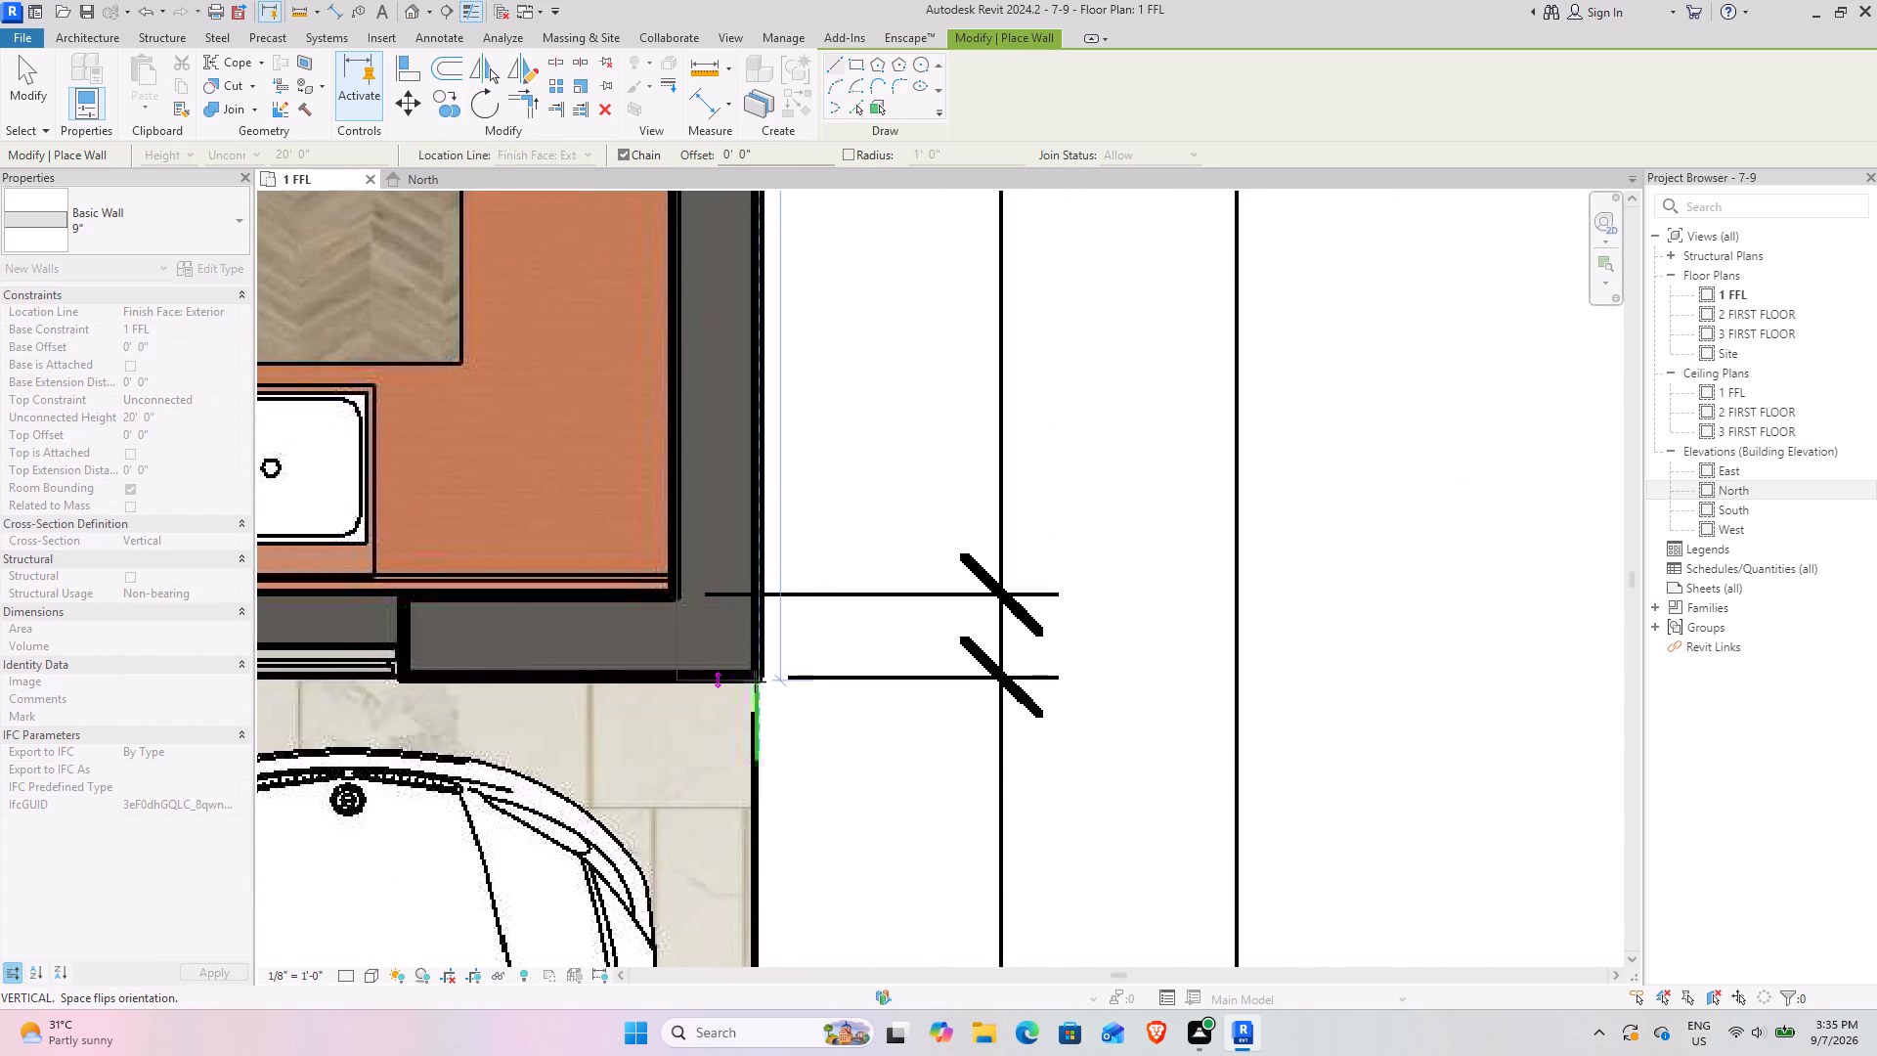
left_click(760, 677)
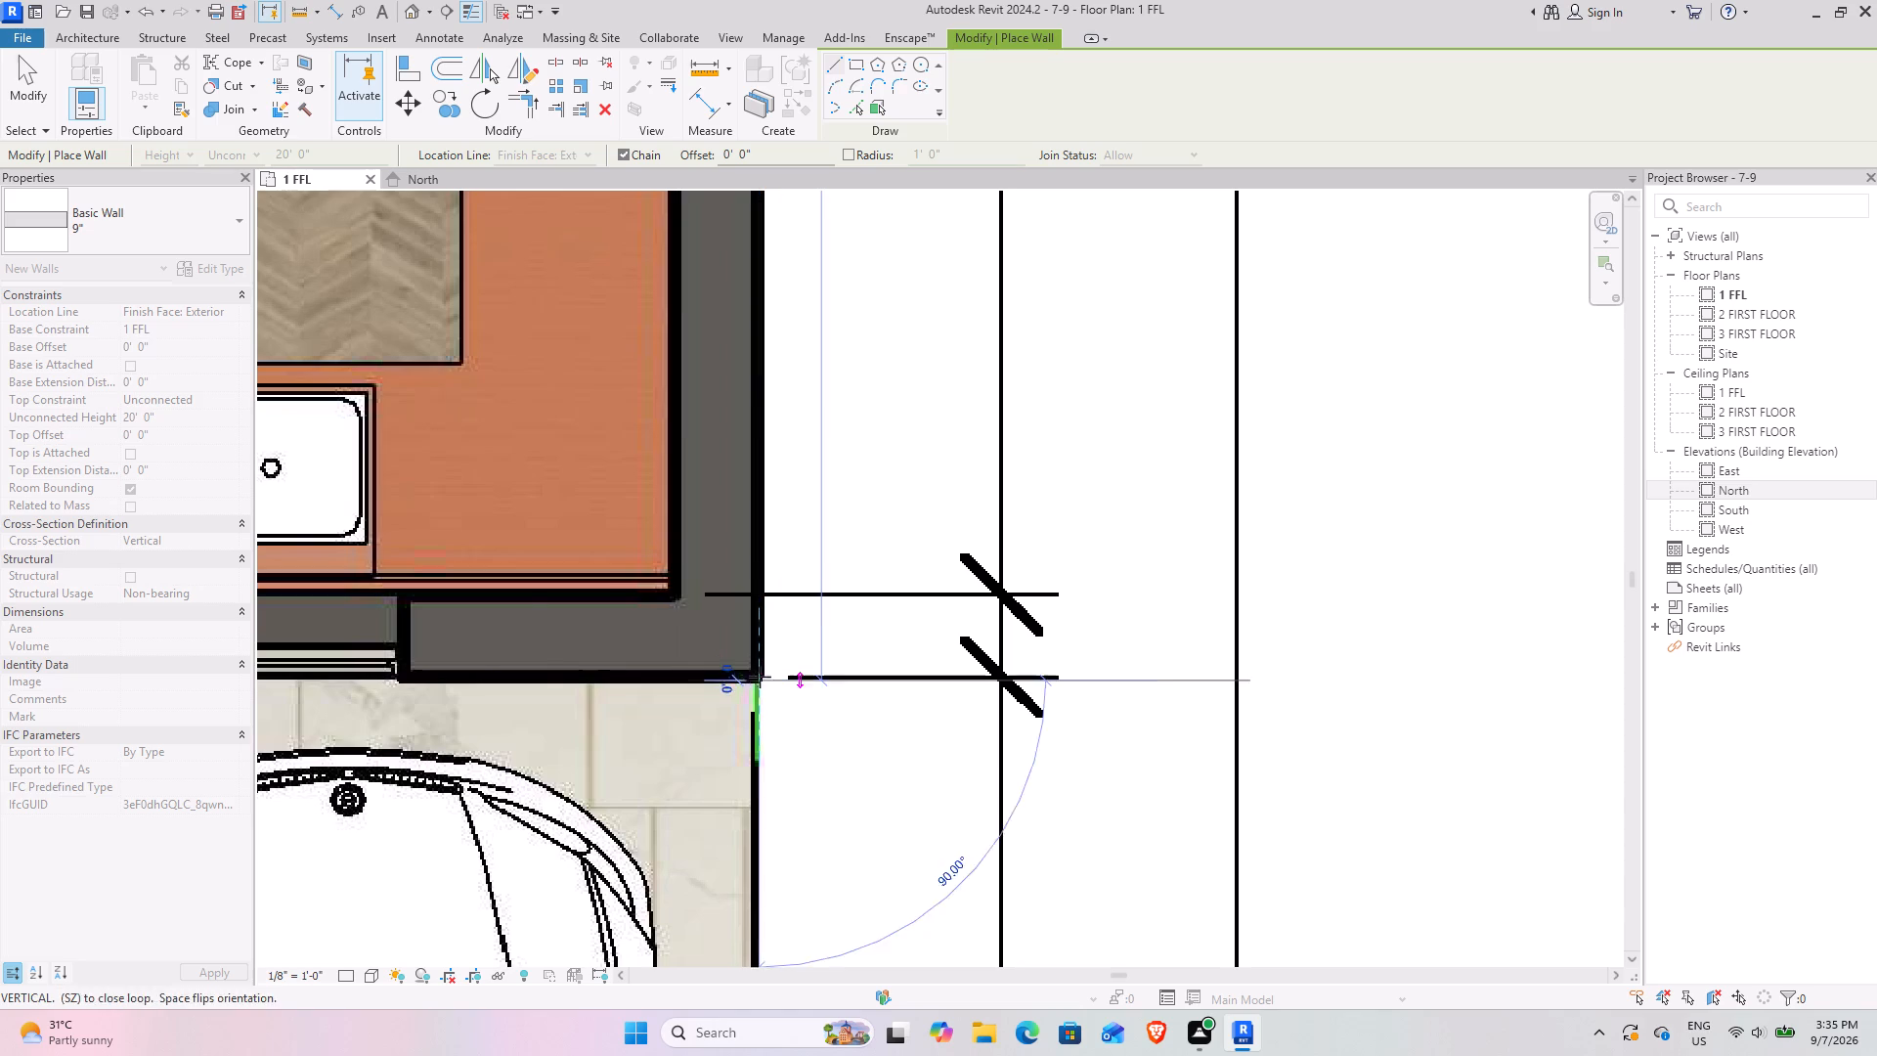
Continue the 9" wall along the kitchen's porch face and across the door opening to the drawing room wall's inner face.
middle_click_drag(446, 638, 1135, 633)
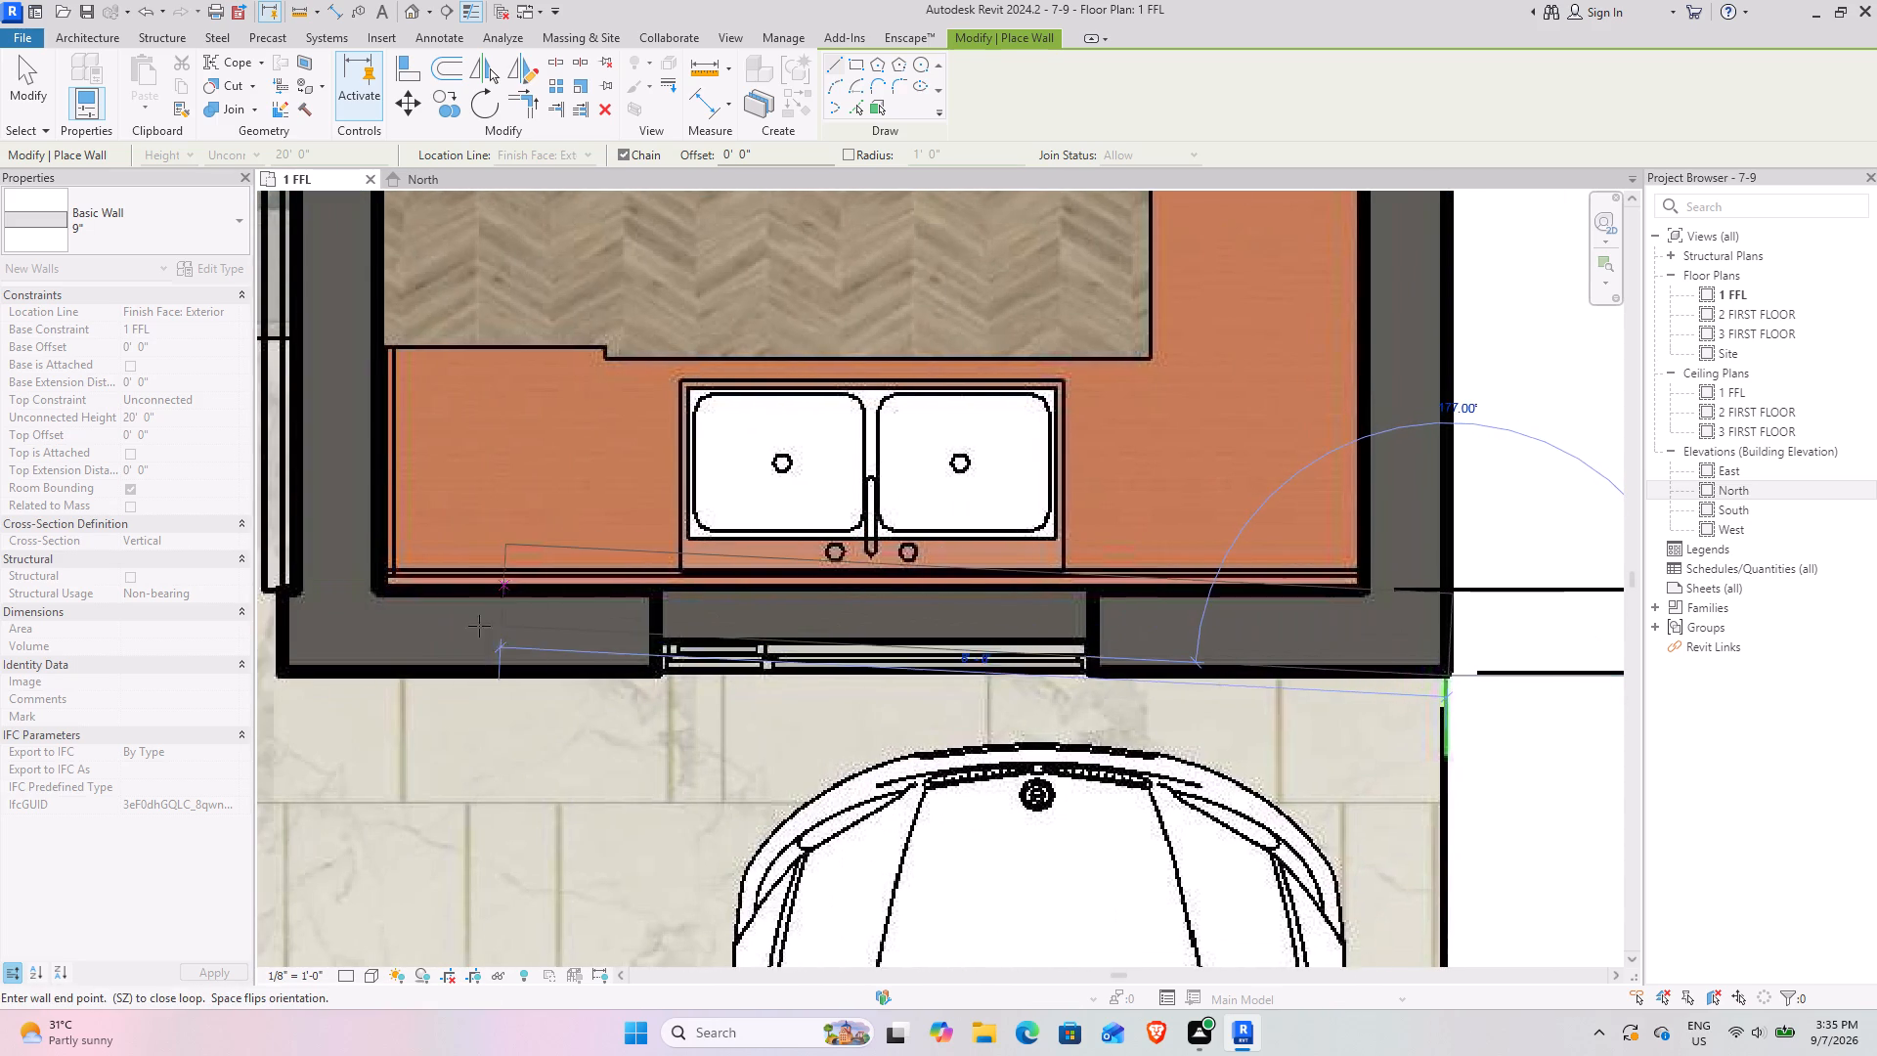
middle_click_drag(538, 647, 870, 642)
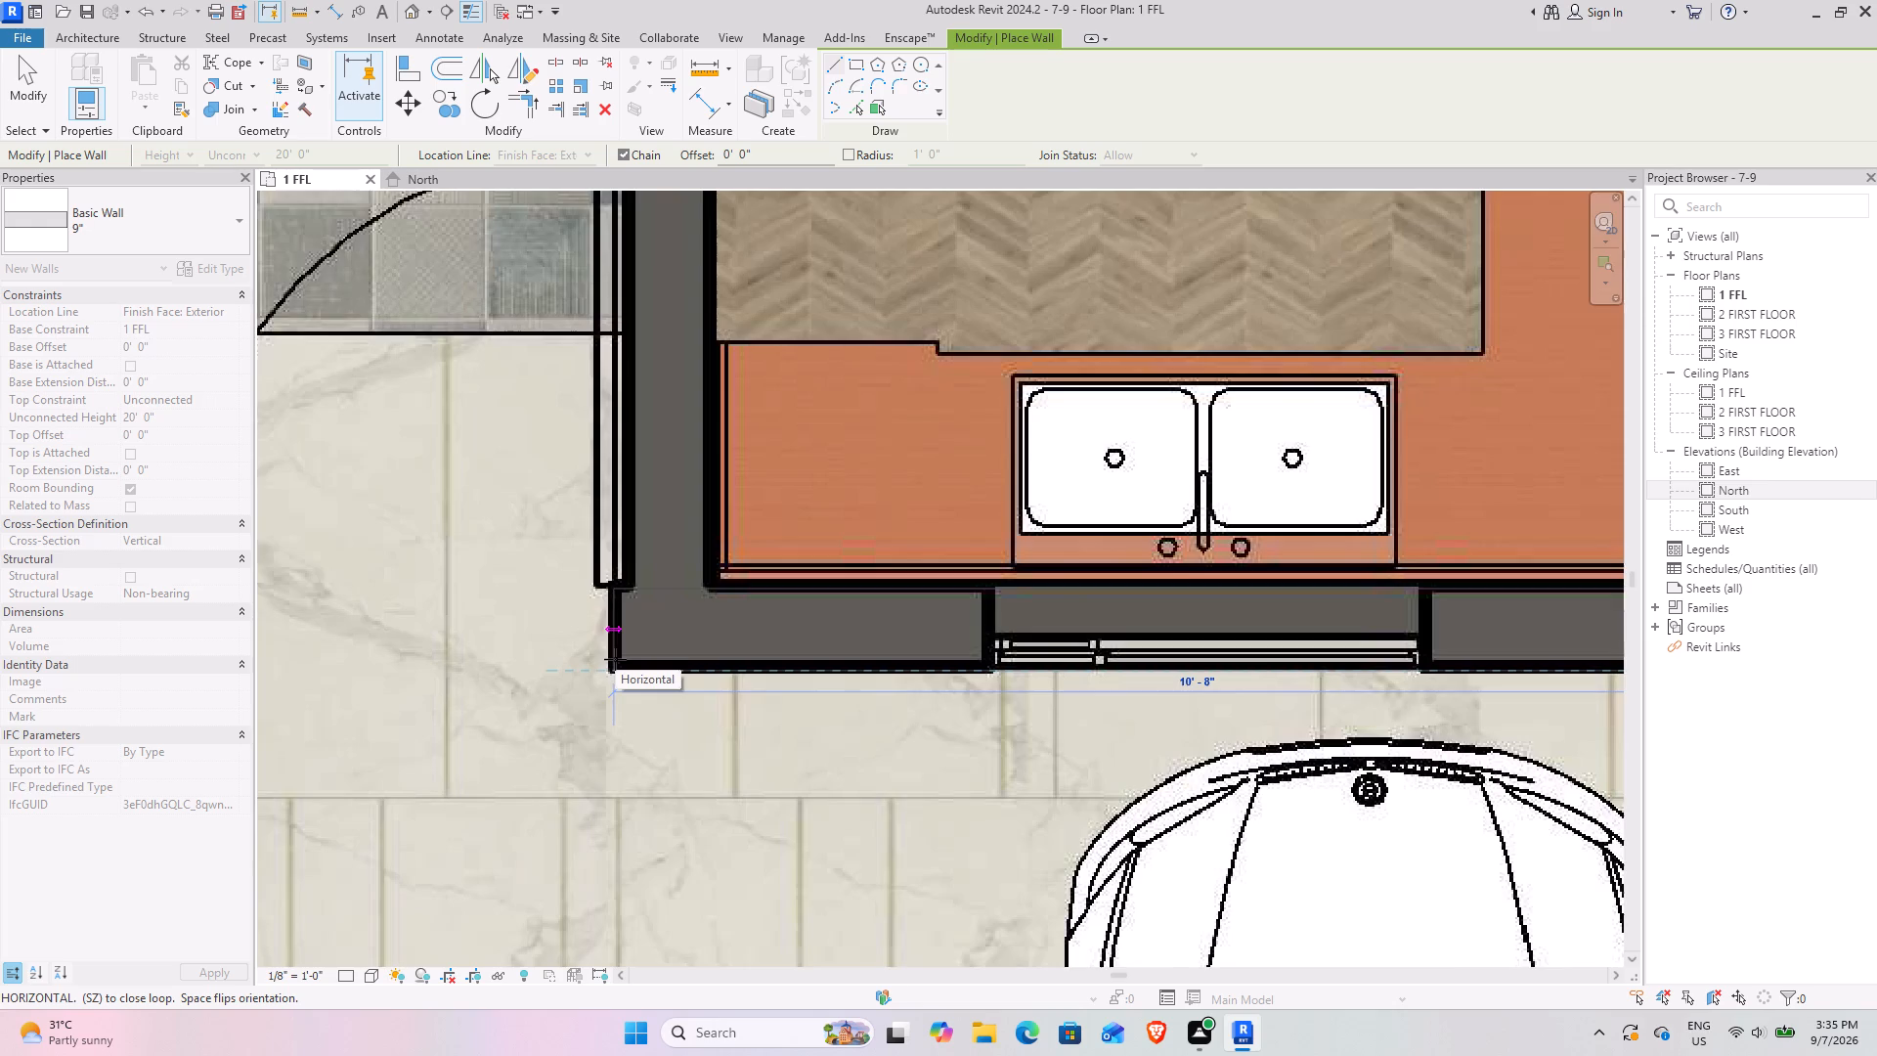
scroll(614, 658, "down", 8)
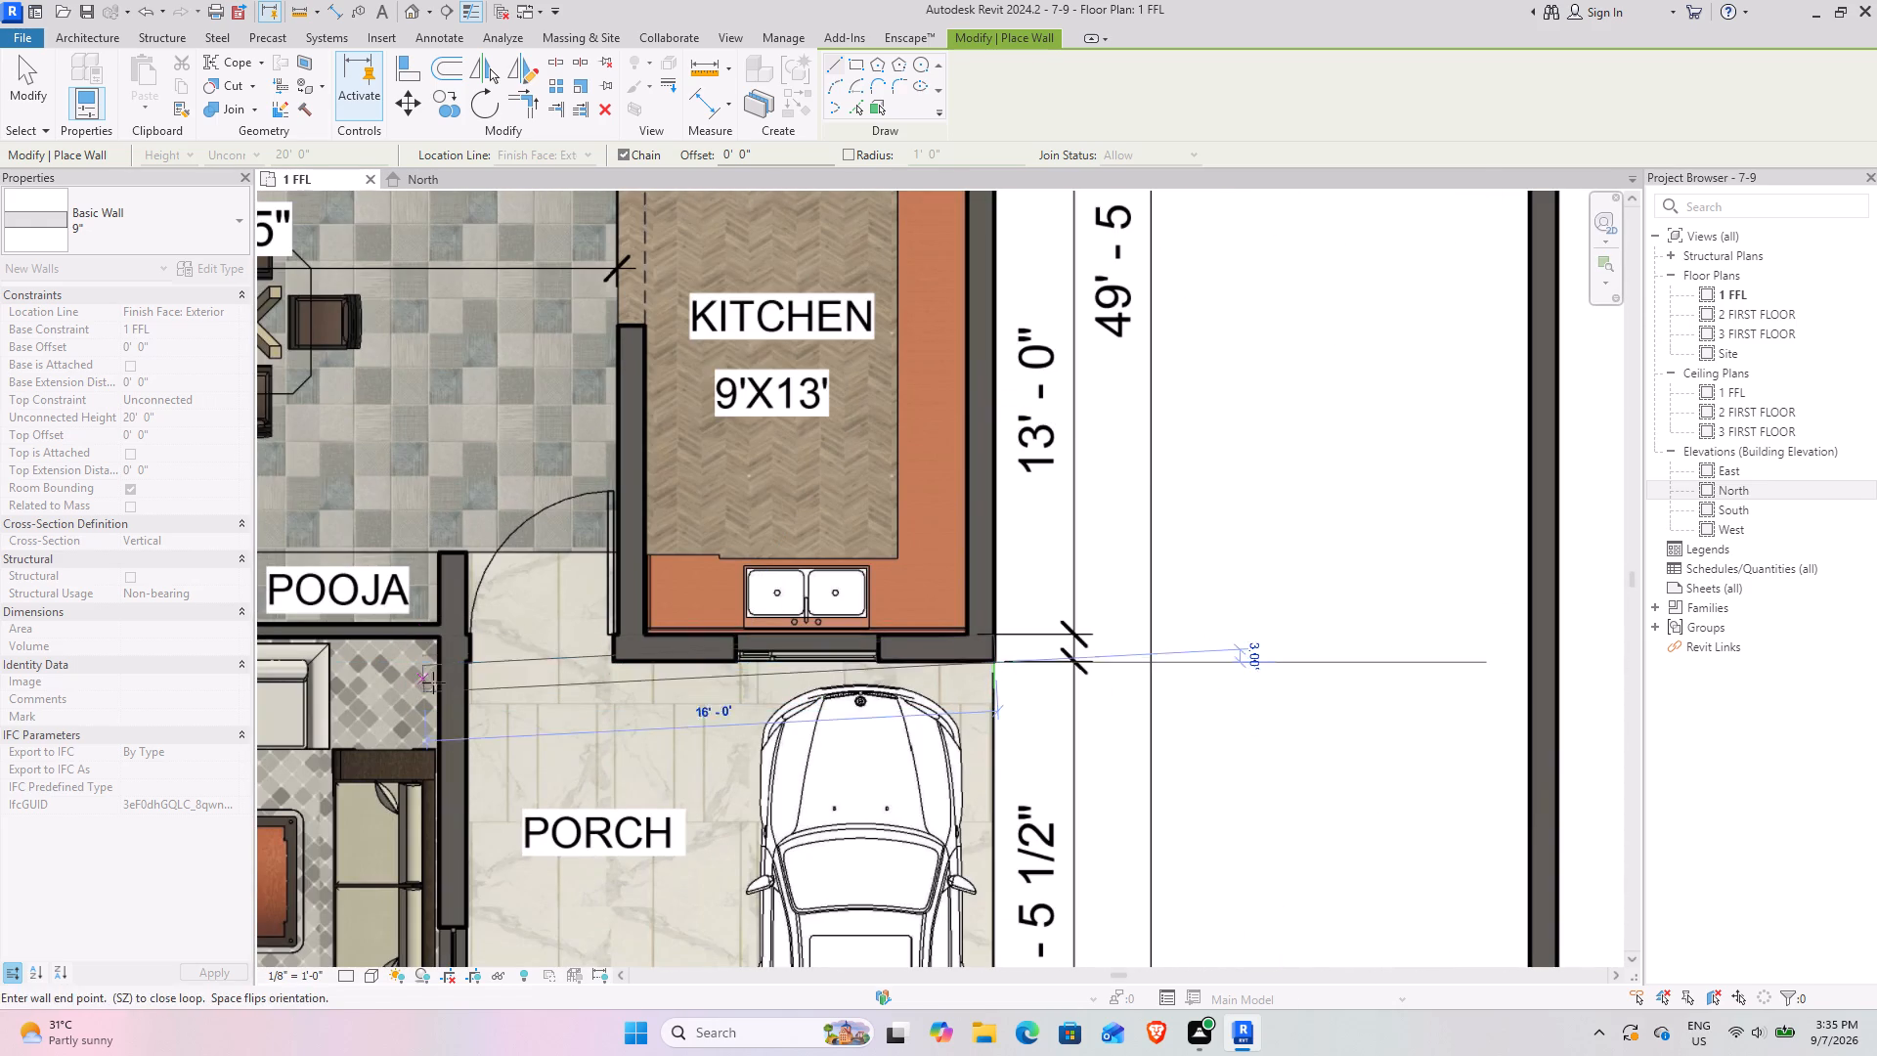
scroll(488, 657, "down", 4)
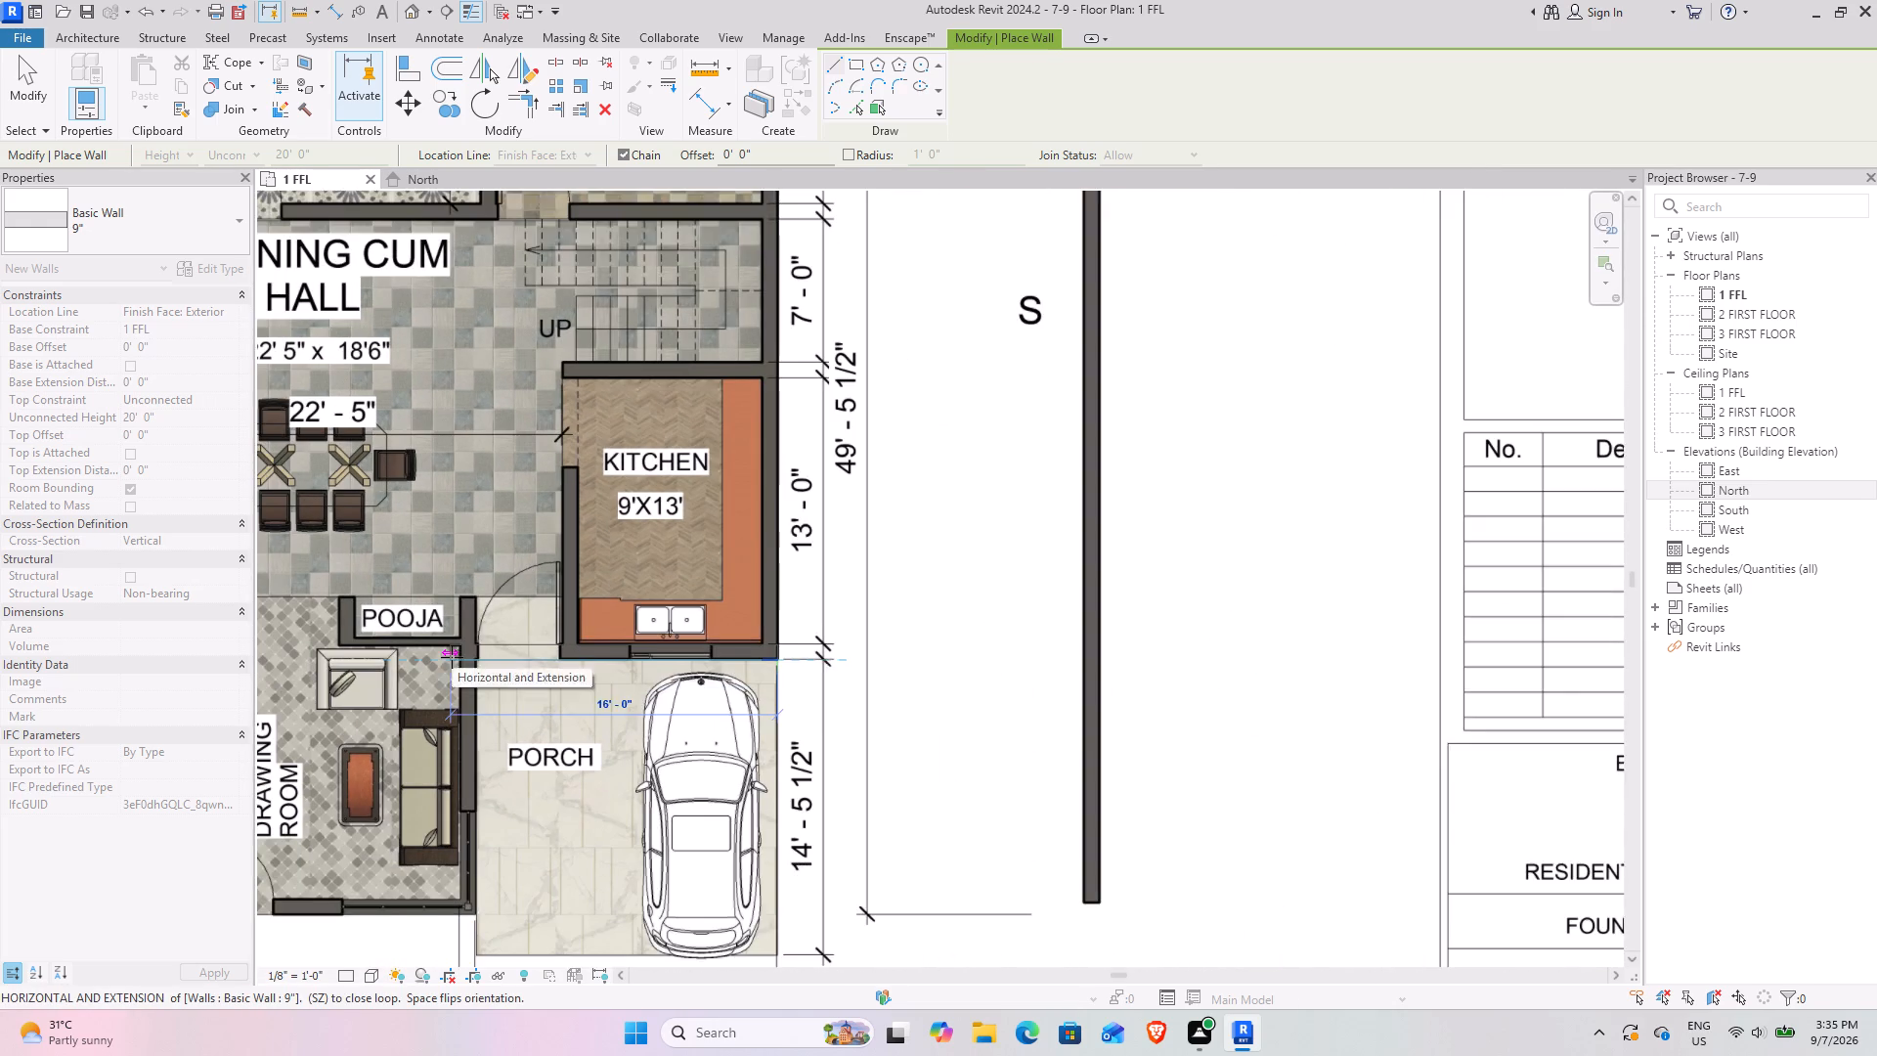
middle_click_drag(462, 653, 488, 594)
scroll(561, 595, "up", 6)
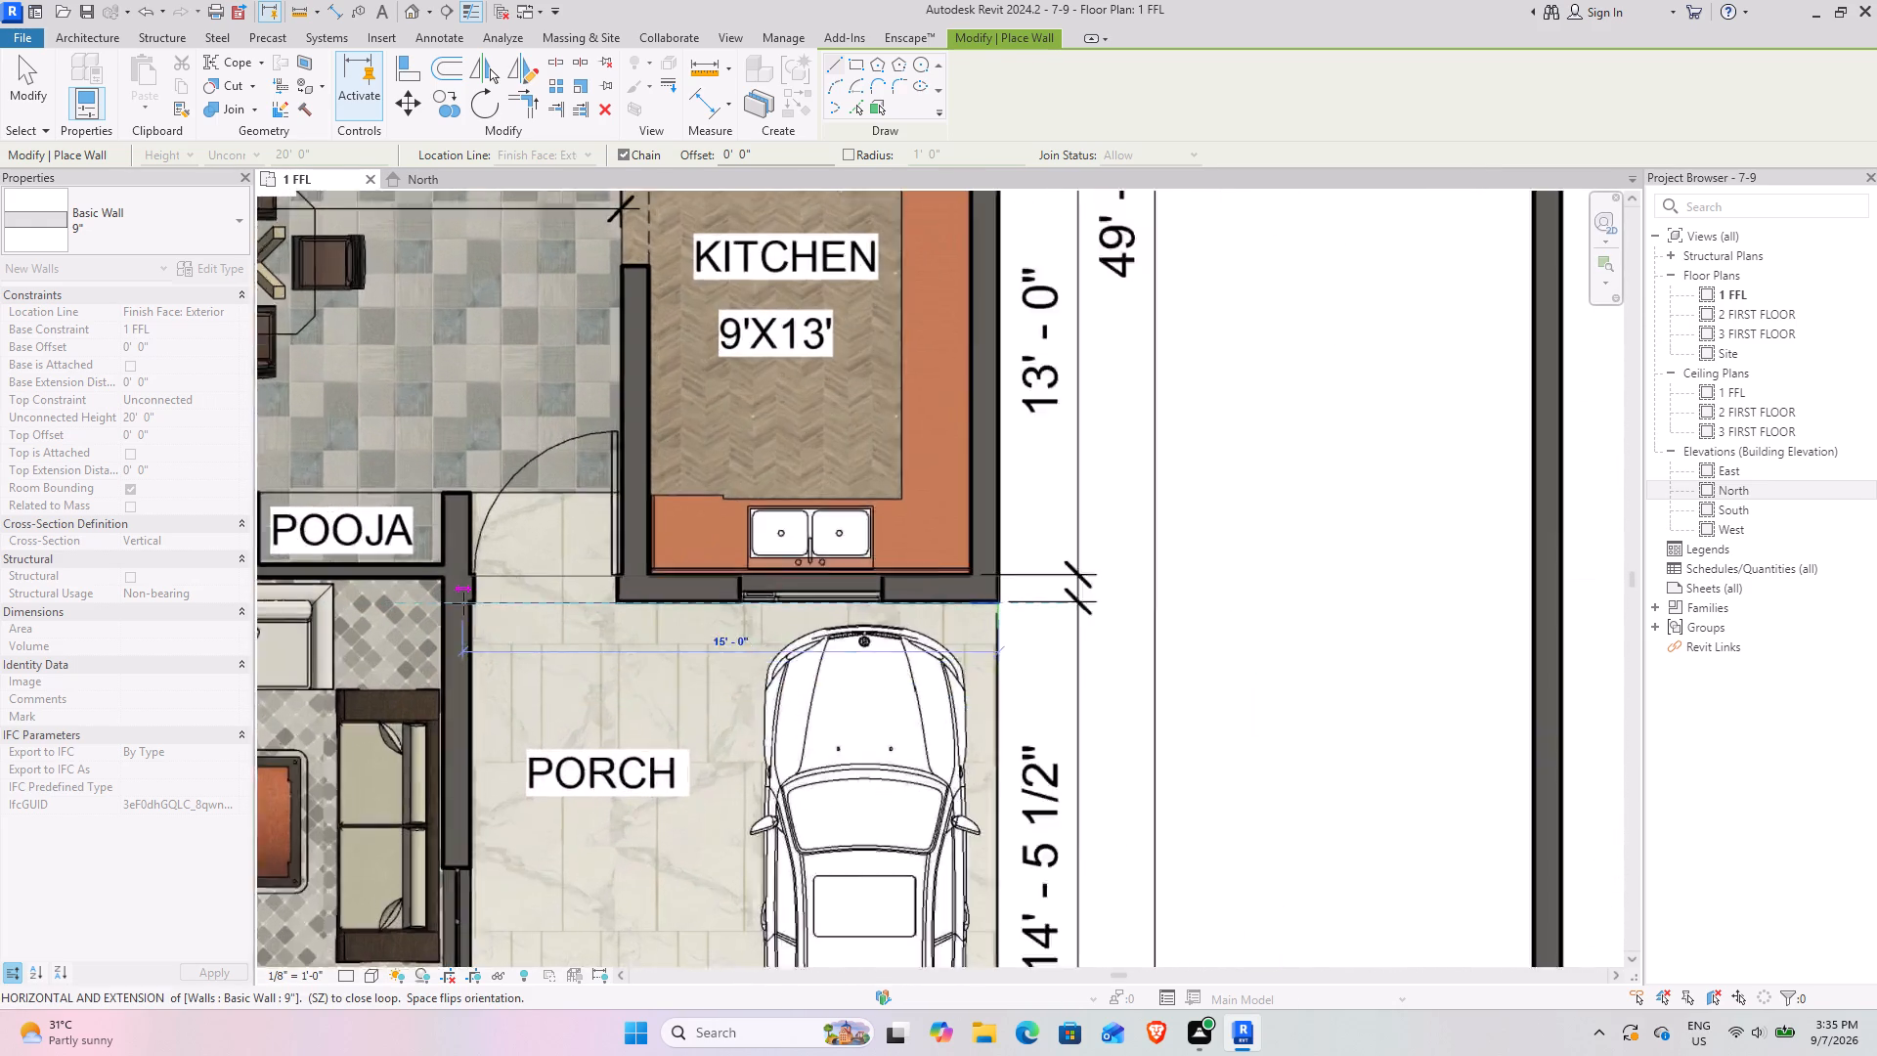
scroll(463, 603, "up", 6)
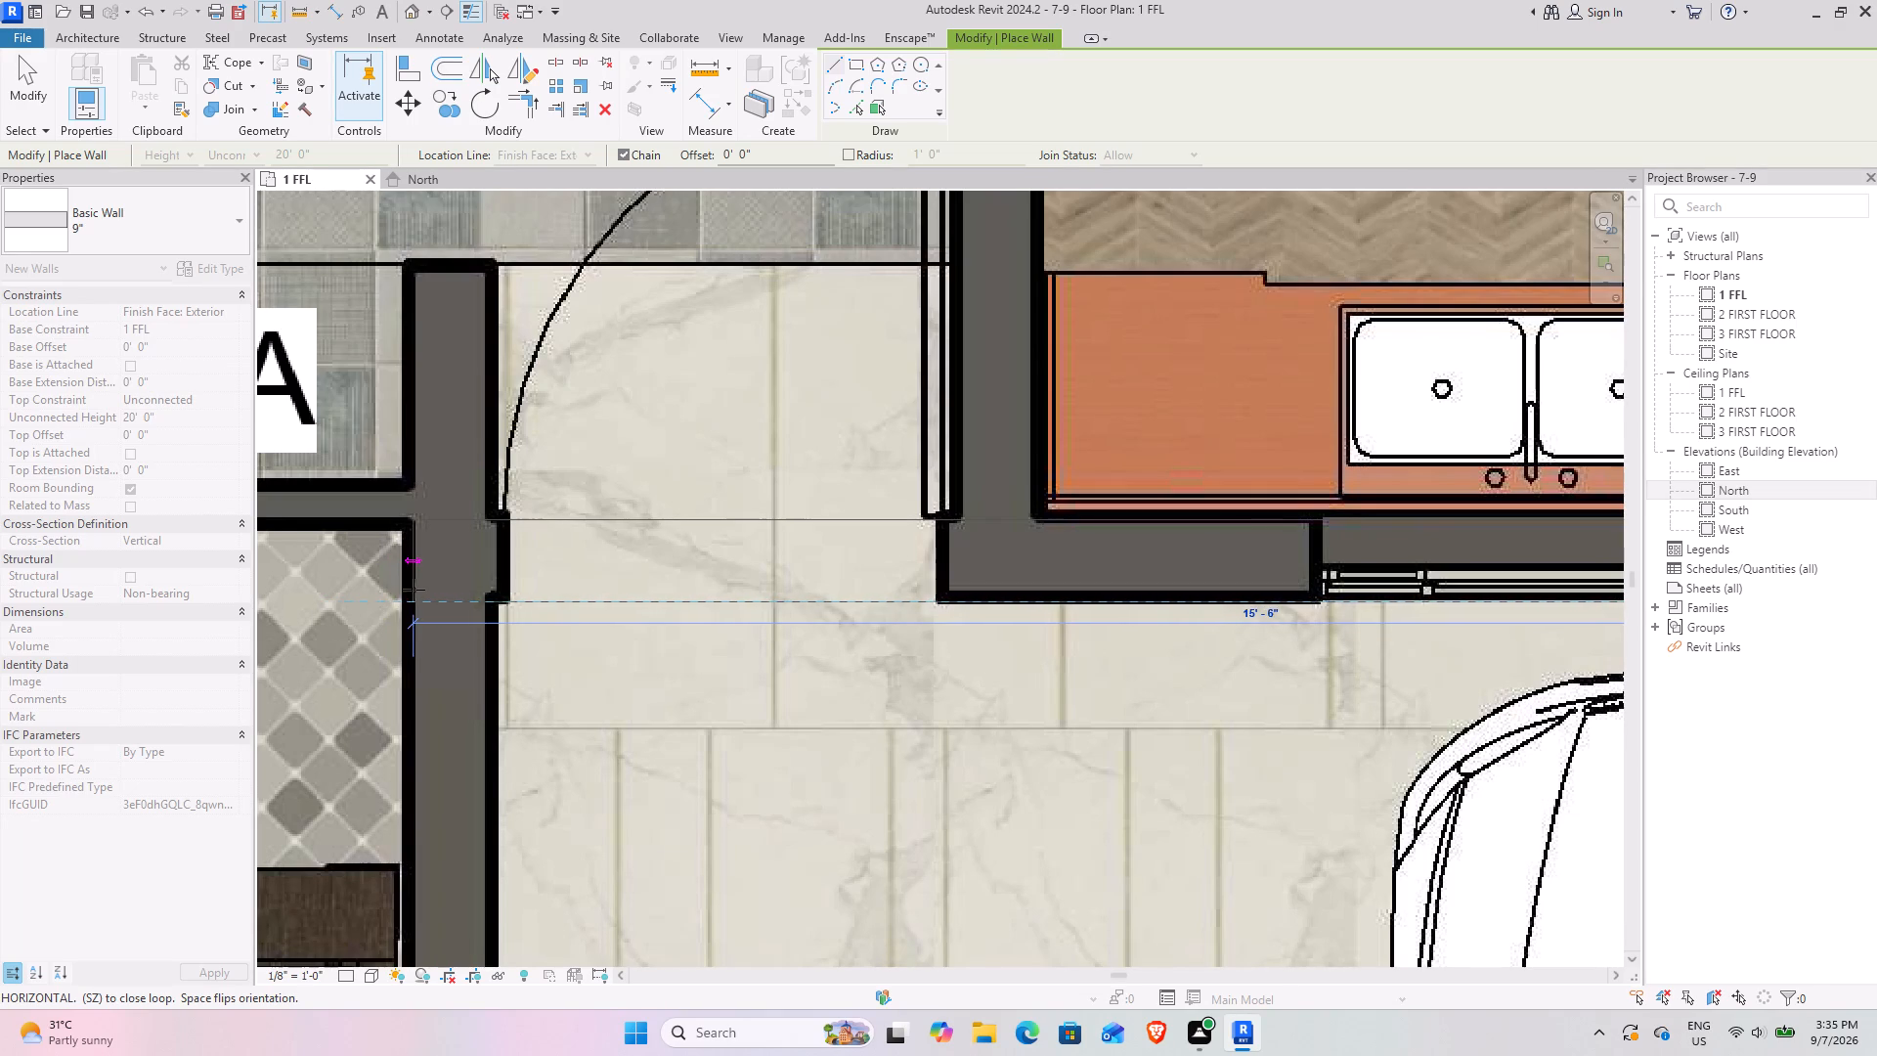
scroll(415, 591, "up", 4)
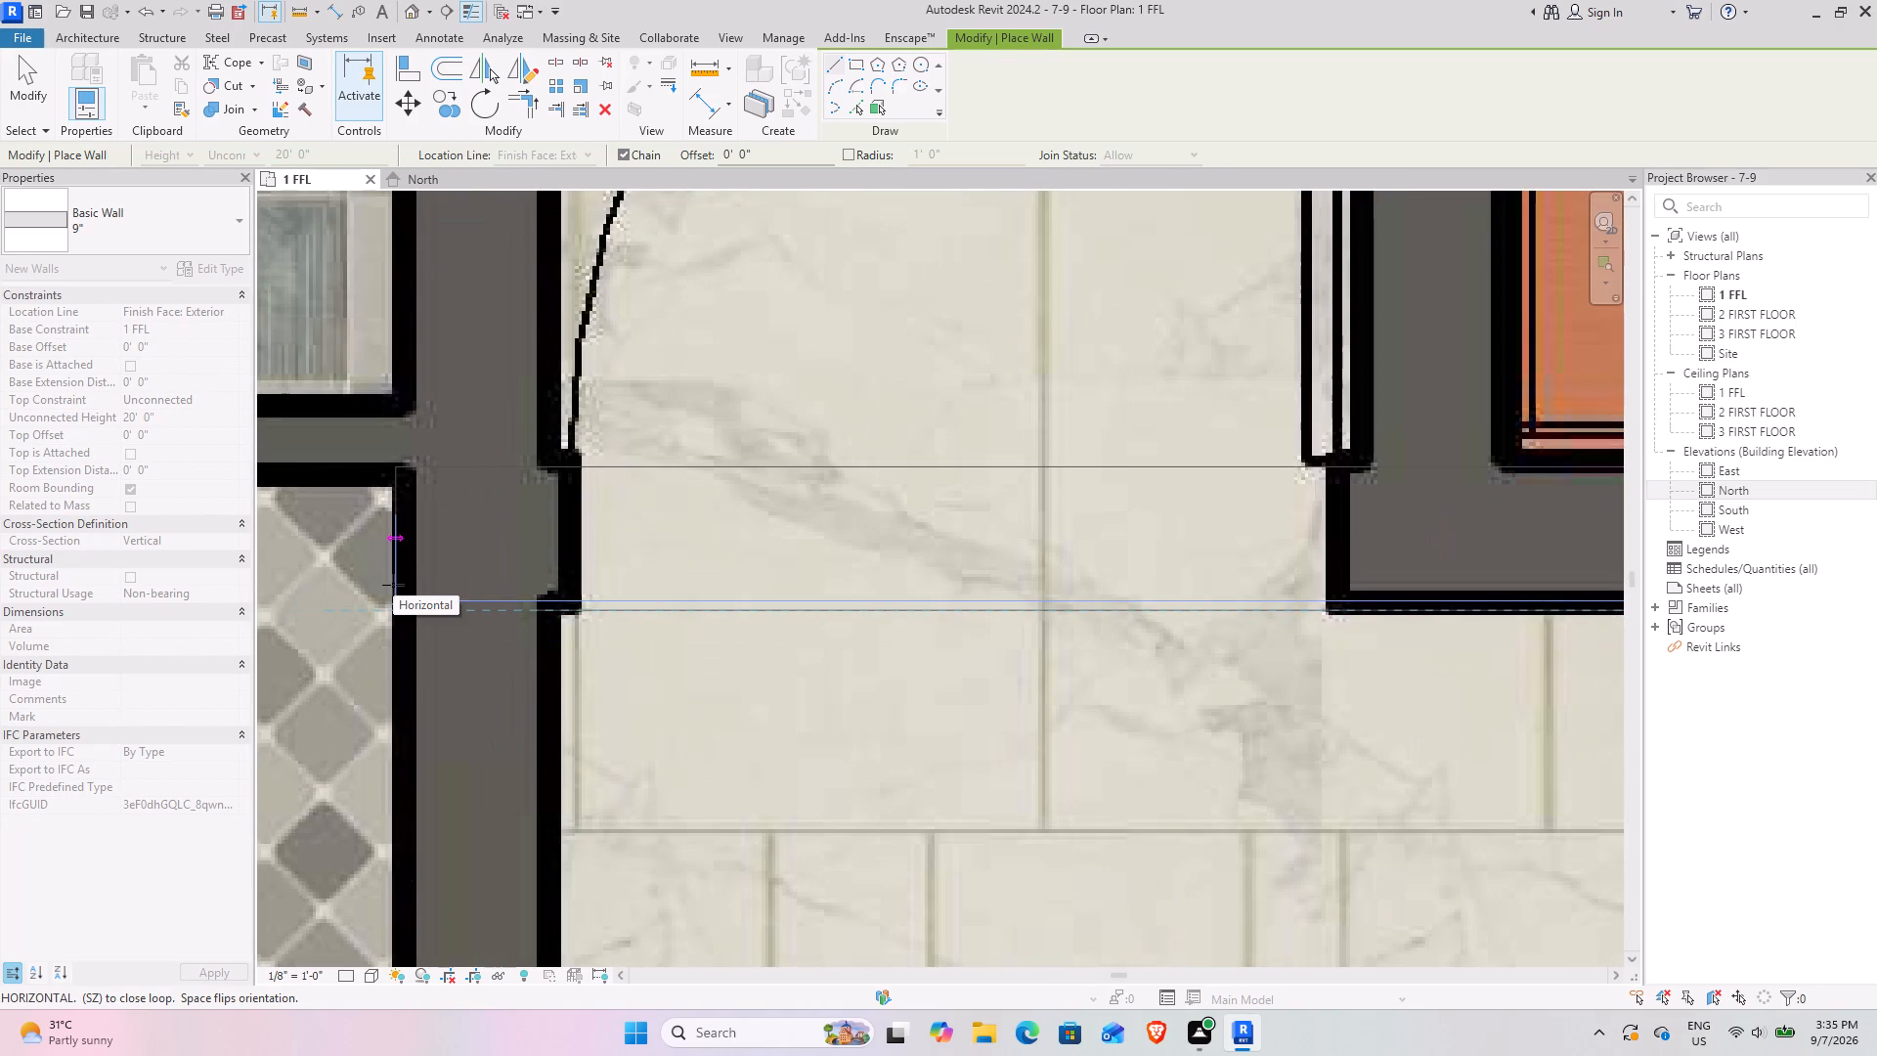
left_click(393, 585)
Add a short 9" wall along the POOJA side wall up to its free end at the hall, and end the chain.
scroll(437, 414, "down", 14)
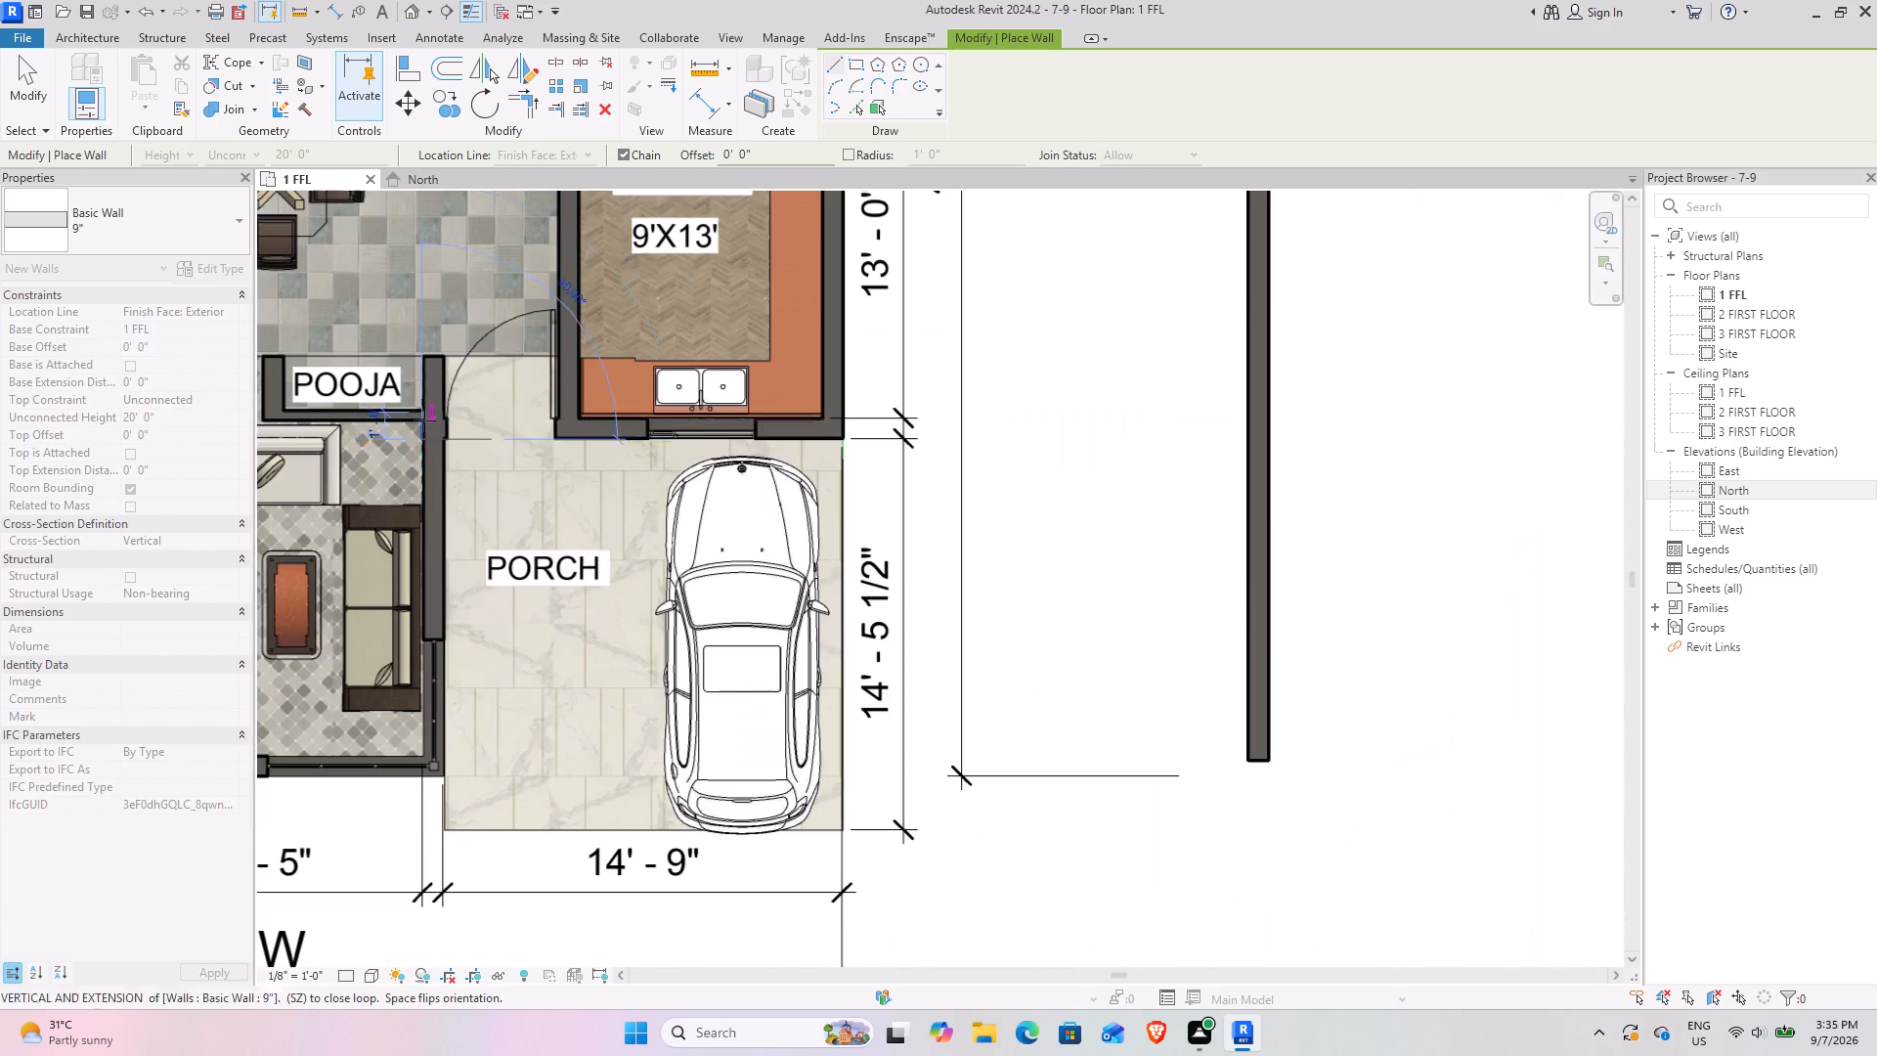
scroll(427, 437, "down", 4)
middle_click_drag(440, 493, 591, 638)
scroll(573, 554, "up", 17)
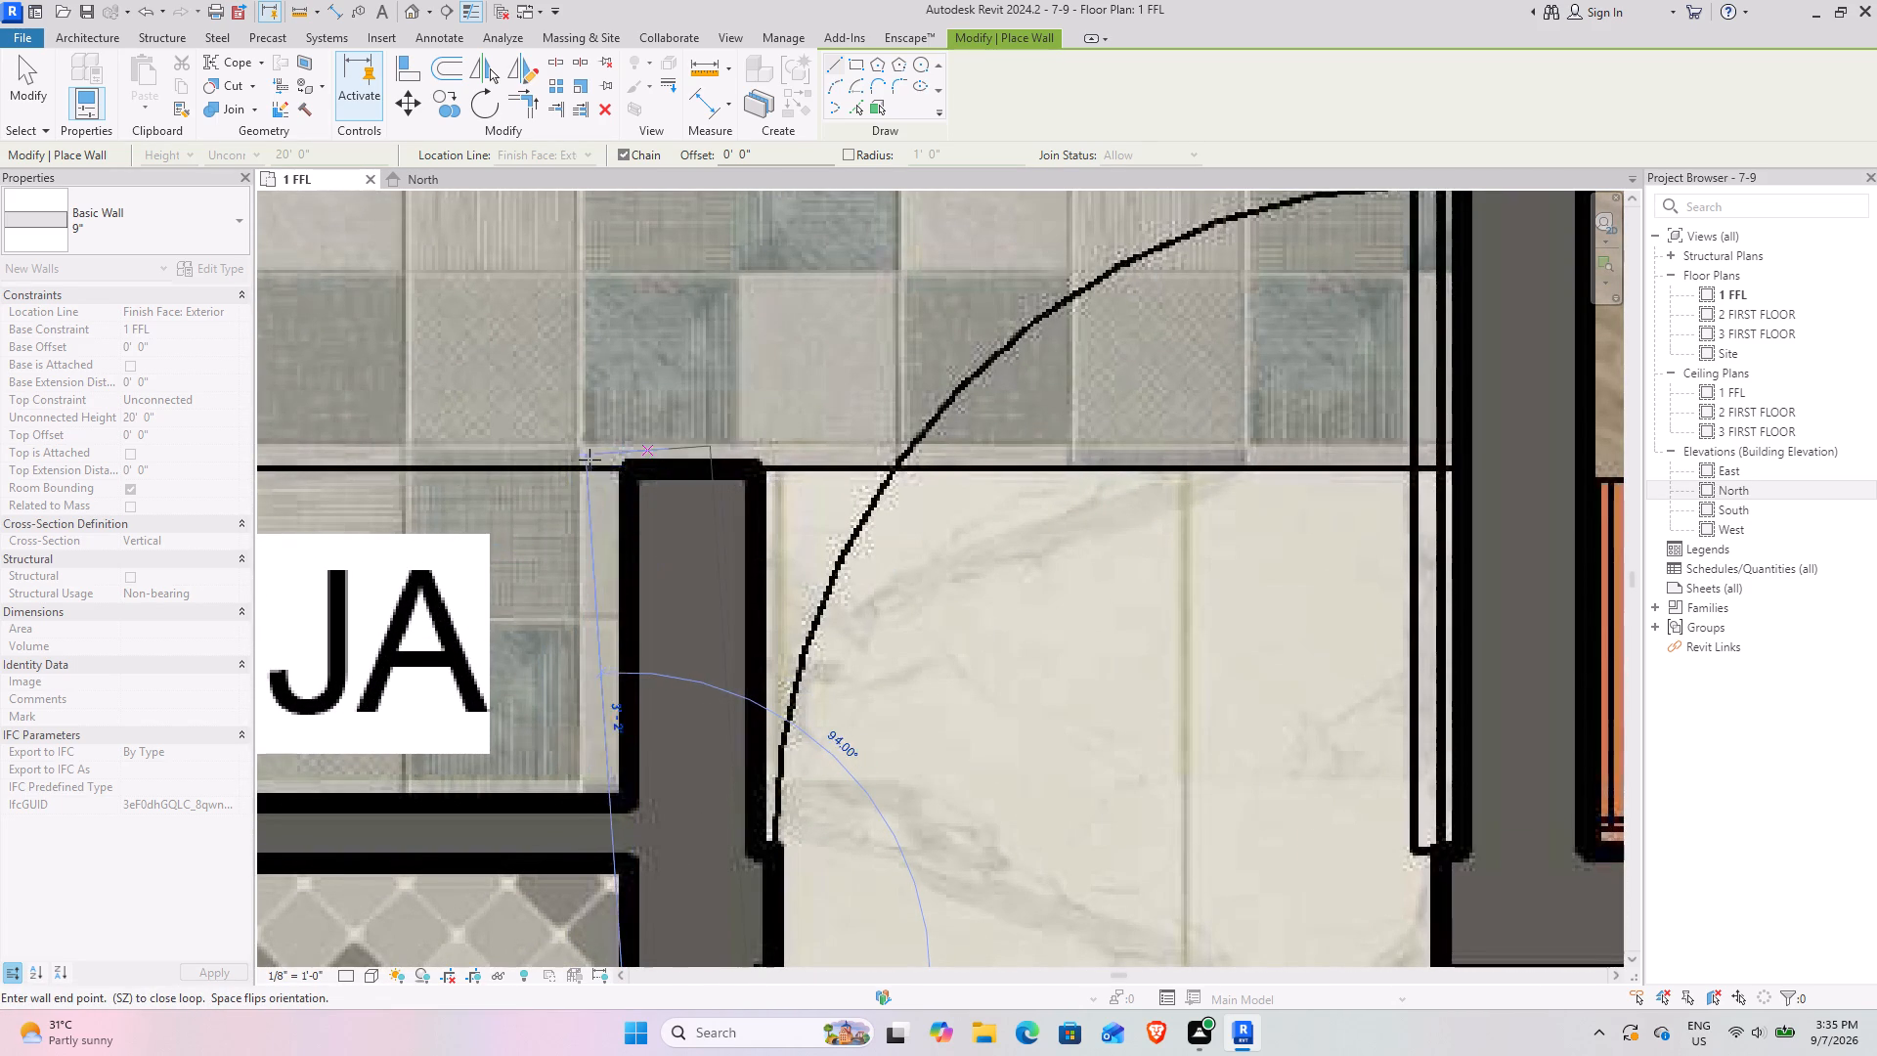
left_click(621, 468)
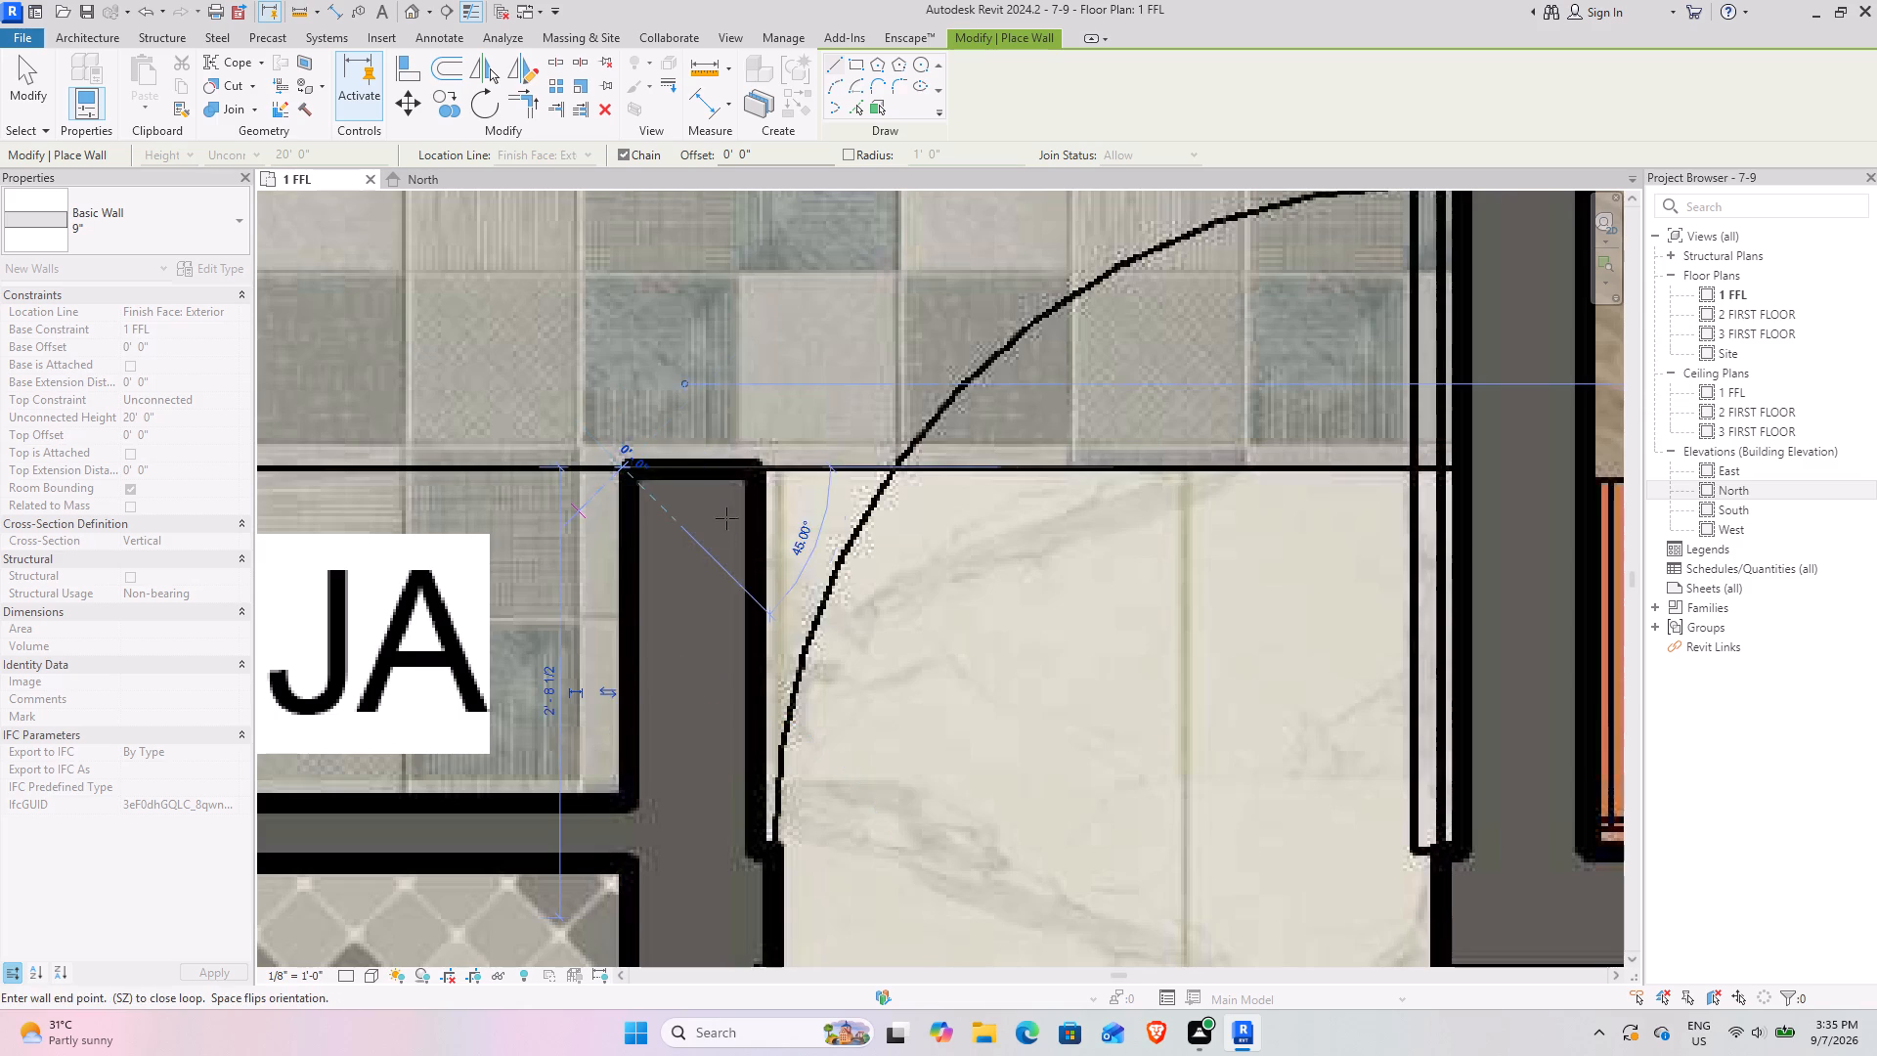
key("Escape")
Draw a flipped 9" wall from the W-side bedroom's outer corner along its exterior face to the window, and finish wall placement.
scroll(728, 619, "down", 10)
middle_click_drag(723, 622, 715, 452)
scroll(703, 485, "down", 5)
middle_click_drag(822, 510, 896, 429)
middle_click_drag(760, 502, 1010, 437)
scroll(507, 599, "up", 9)
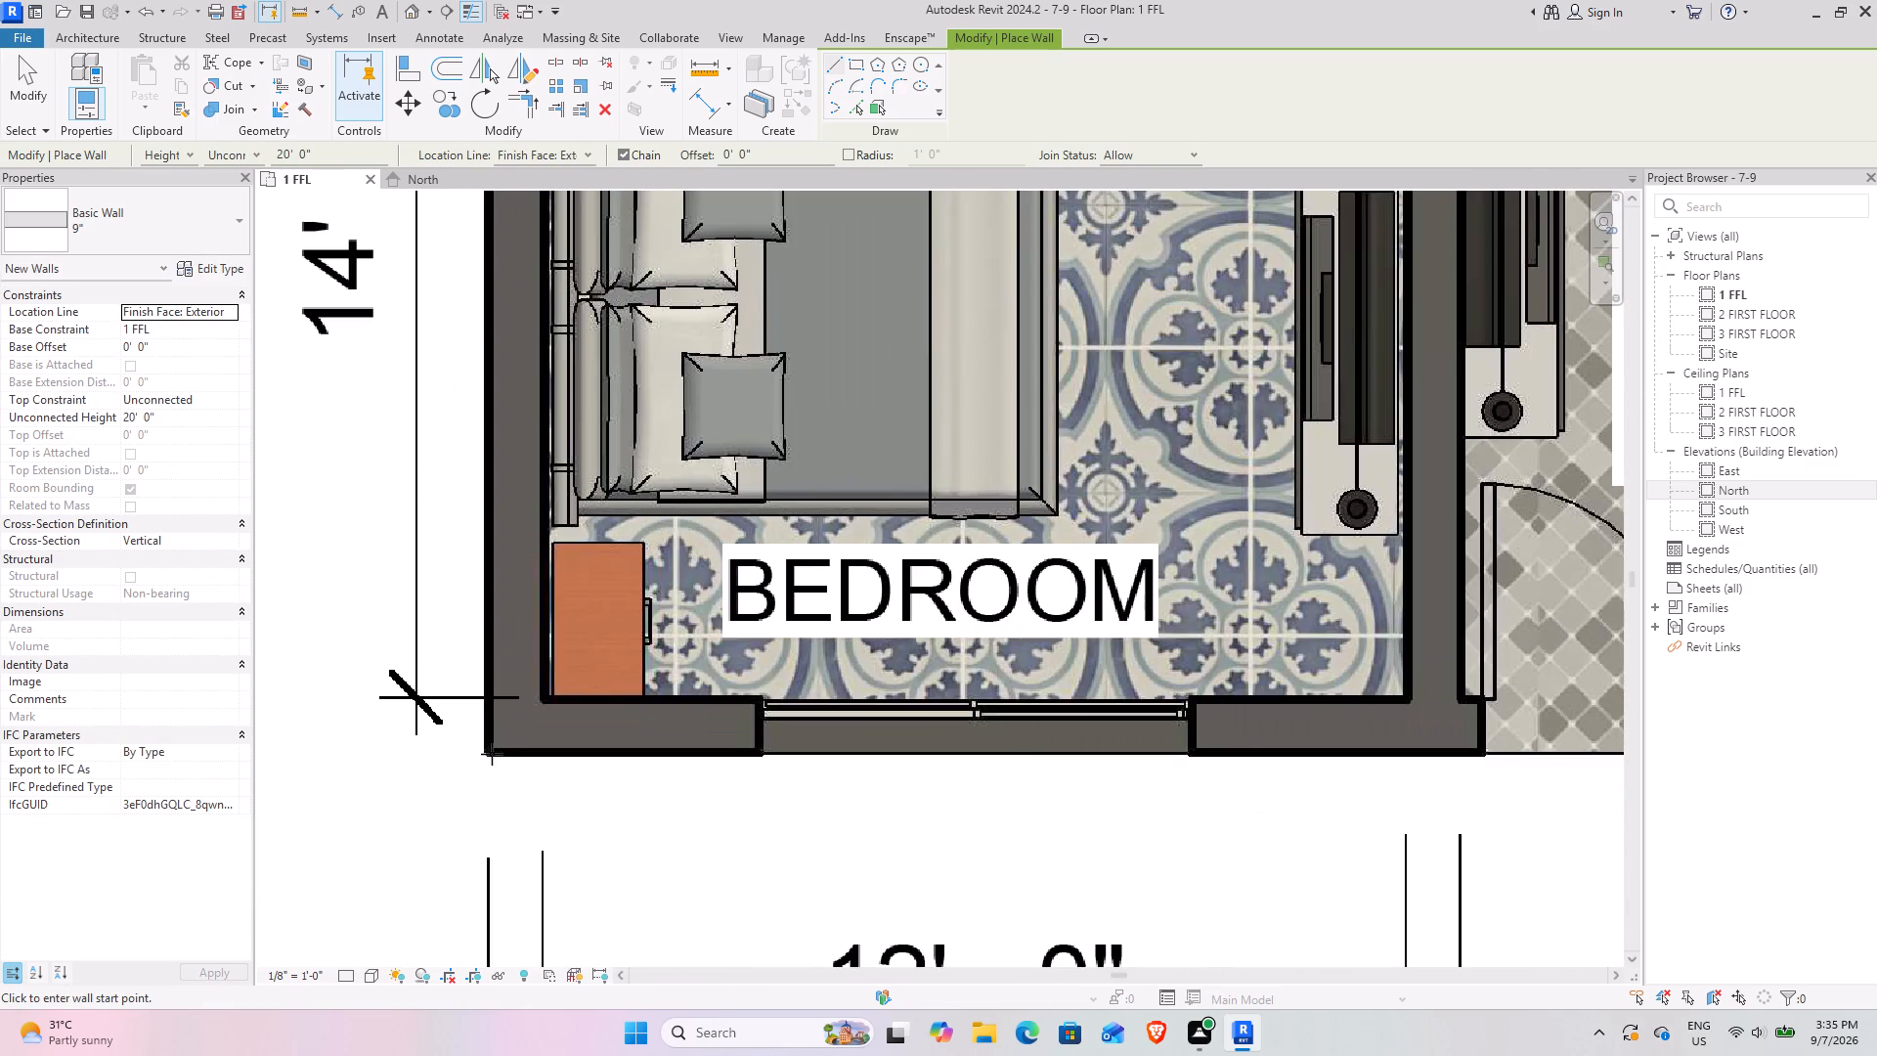
left_click(488, 752)
key("space")
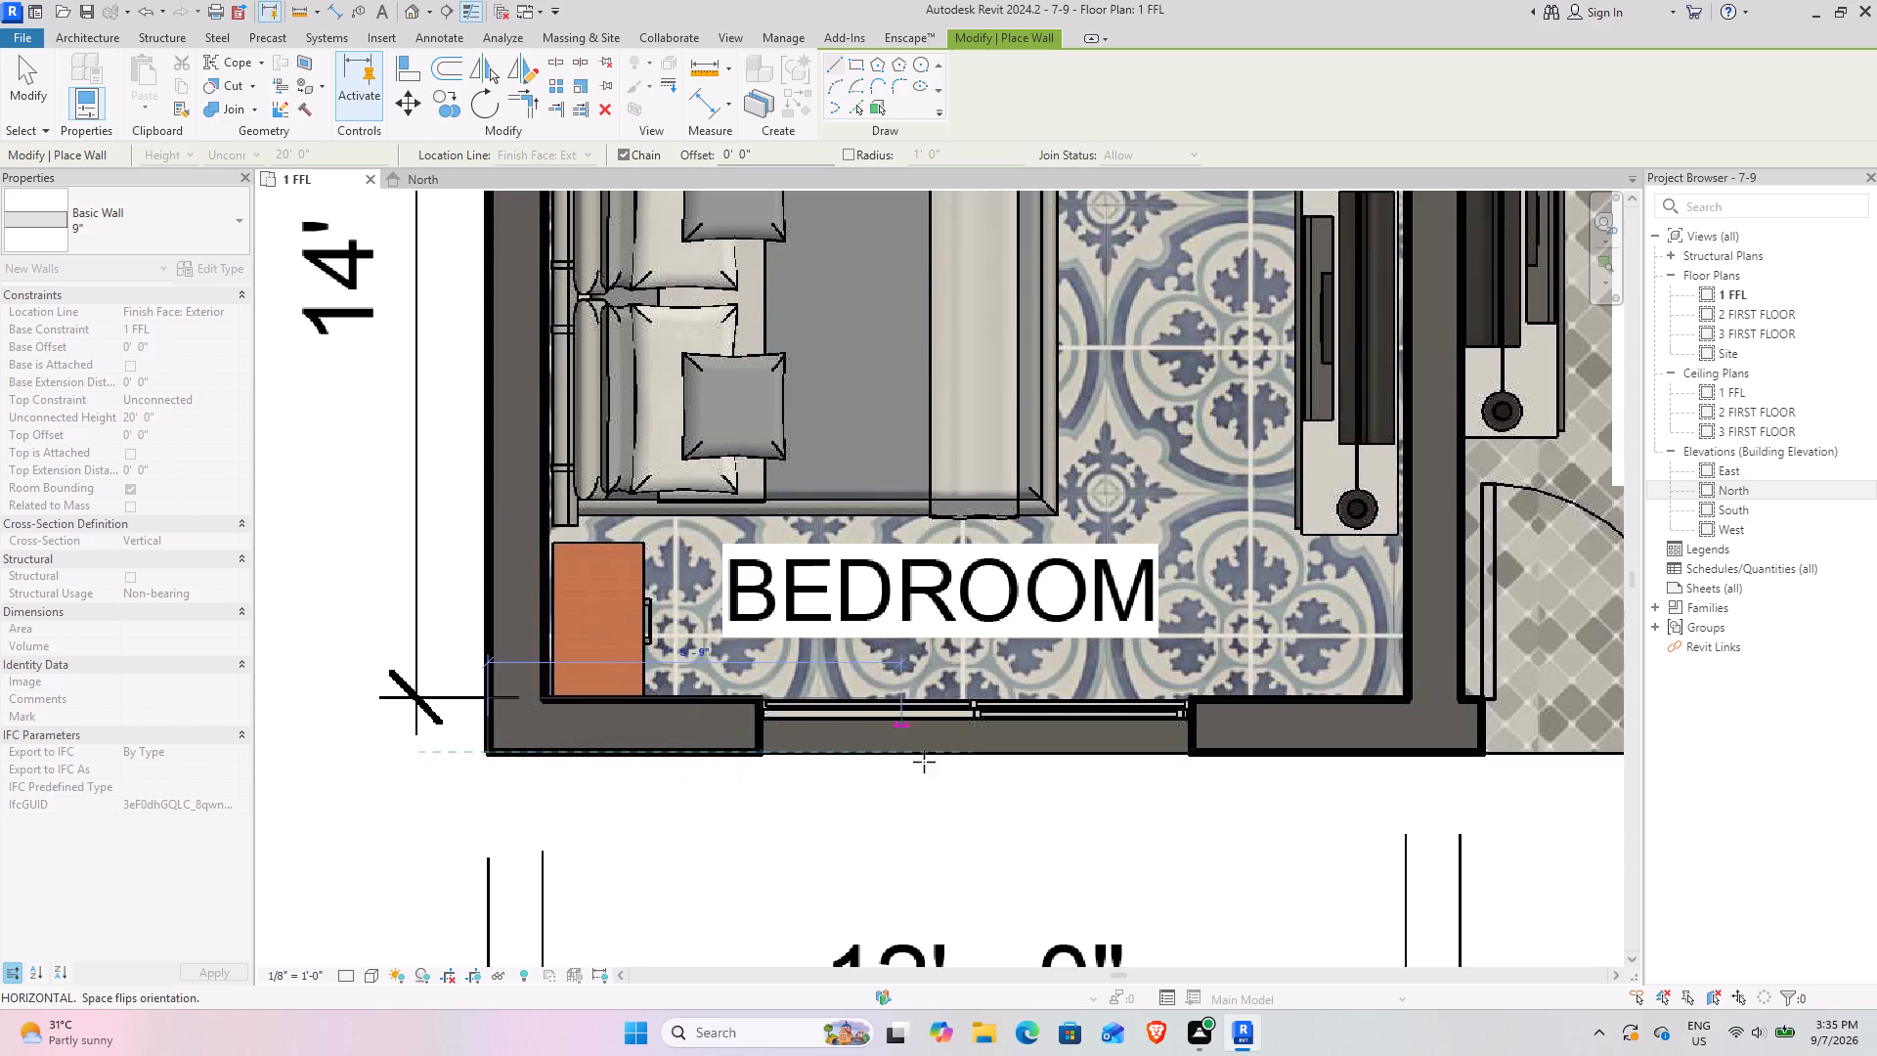
left_click(879, 759)
key("Escape")
scroll(624, 695, "down", 7)
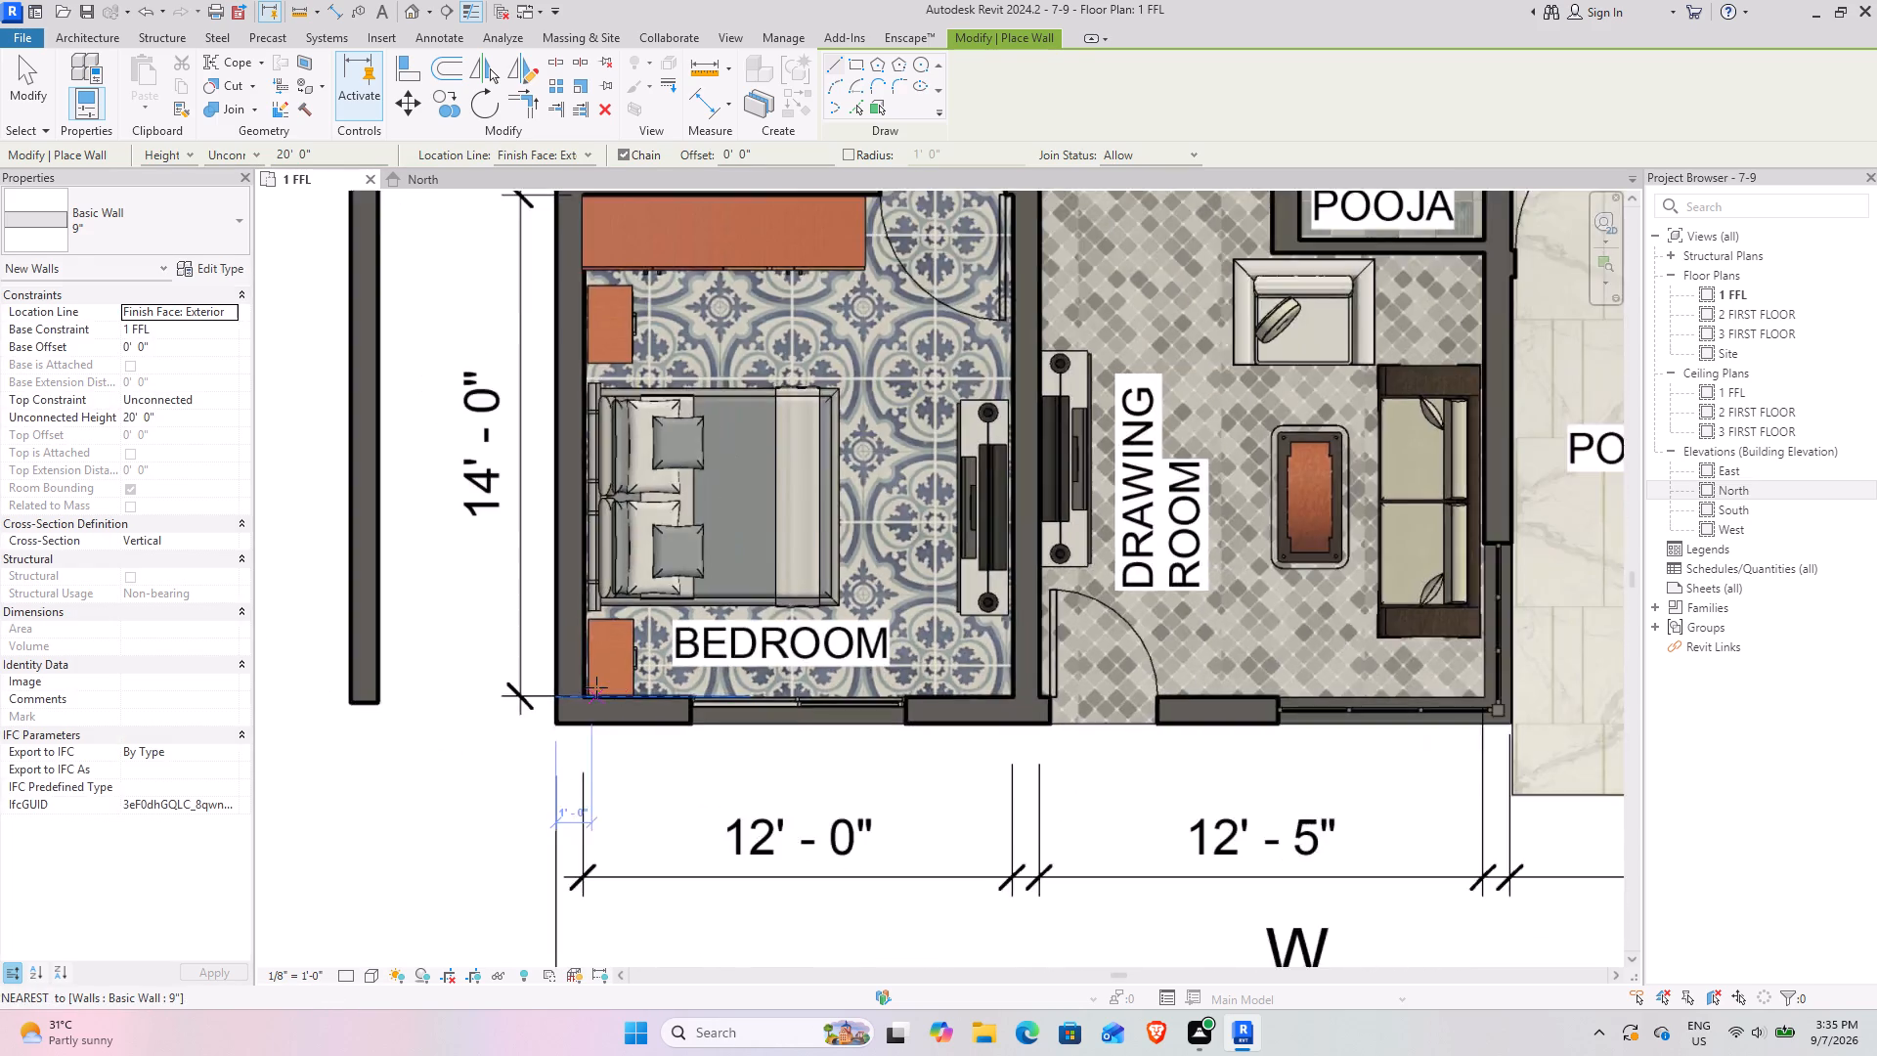
scroll(596, 687, "down", 2)
key("Escape")
Set the 1 FFL floor plan's visual style to Hidden Line.
left_click(371, 973)
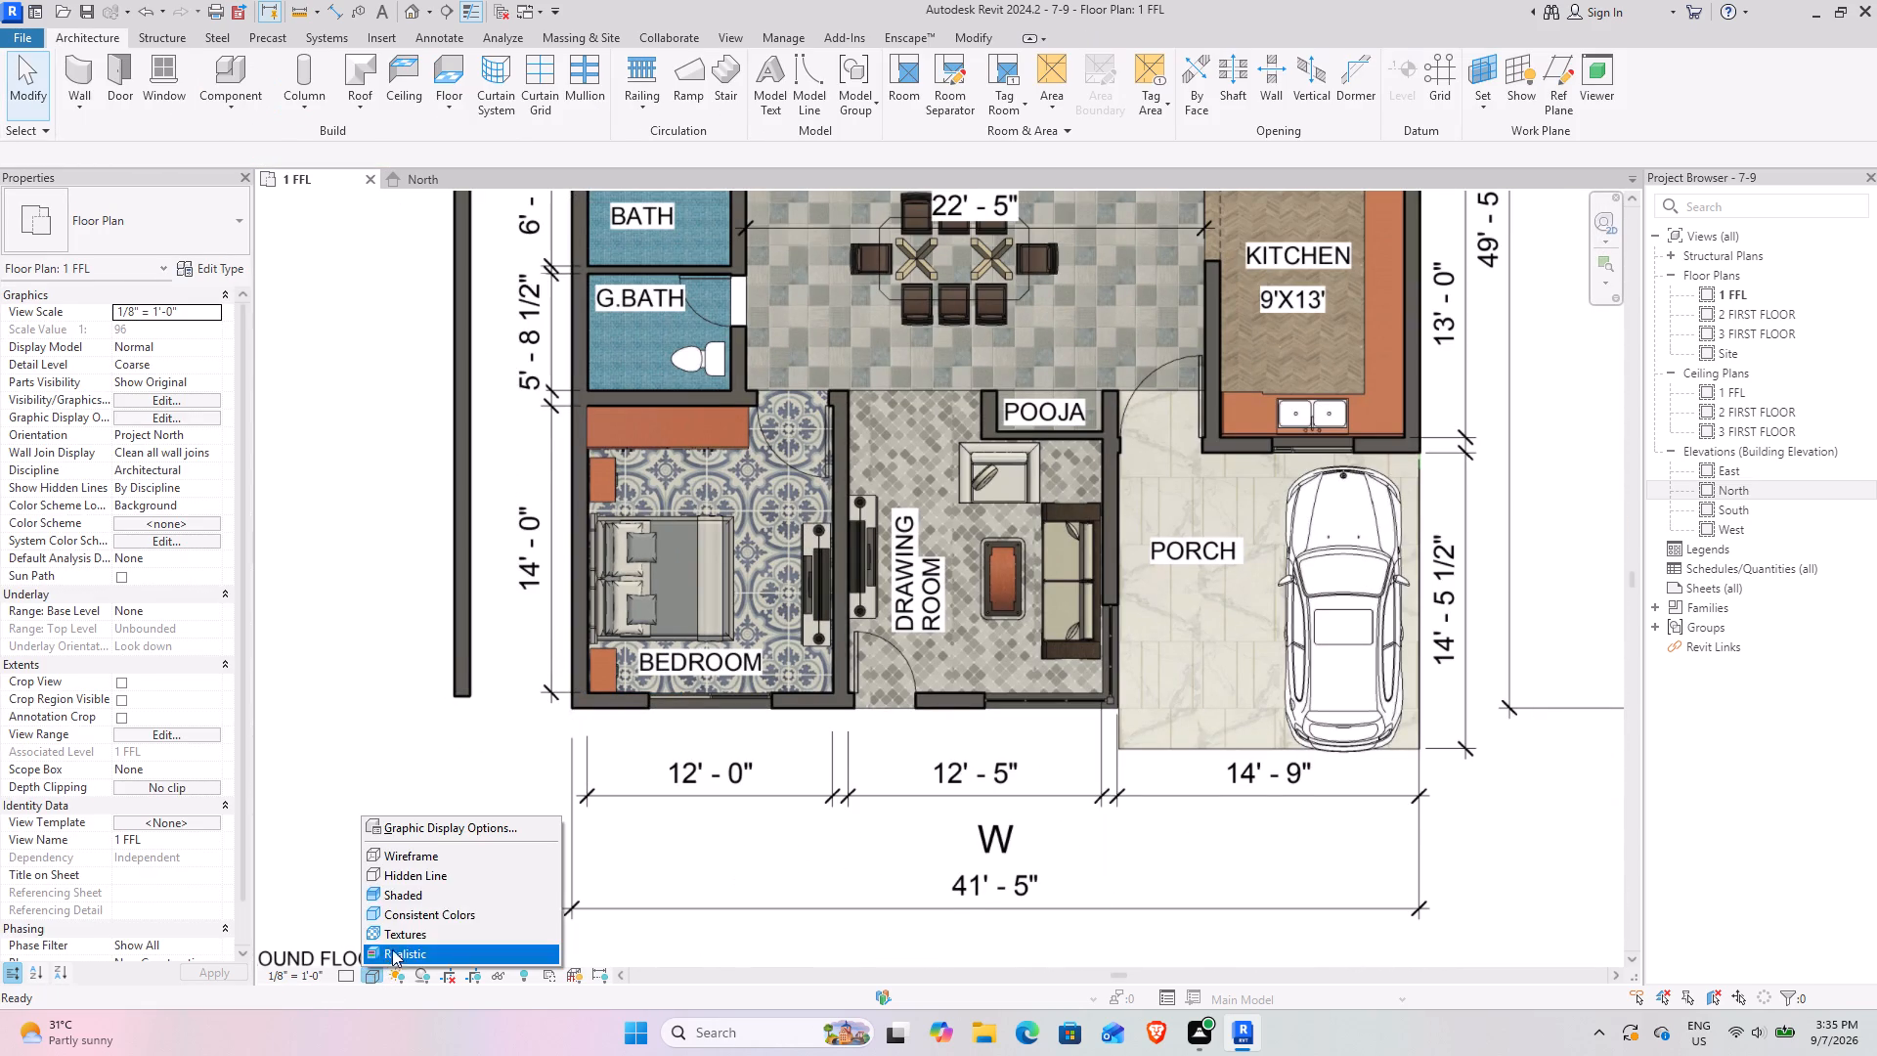
left_click(411, 881)
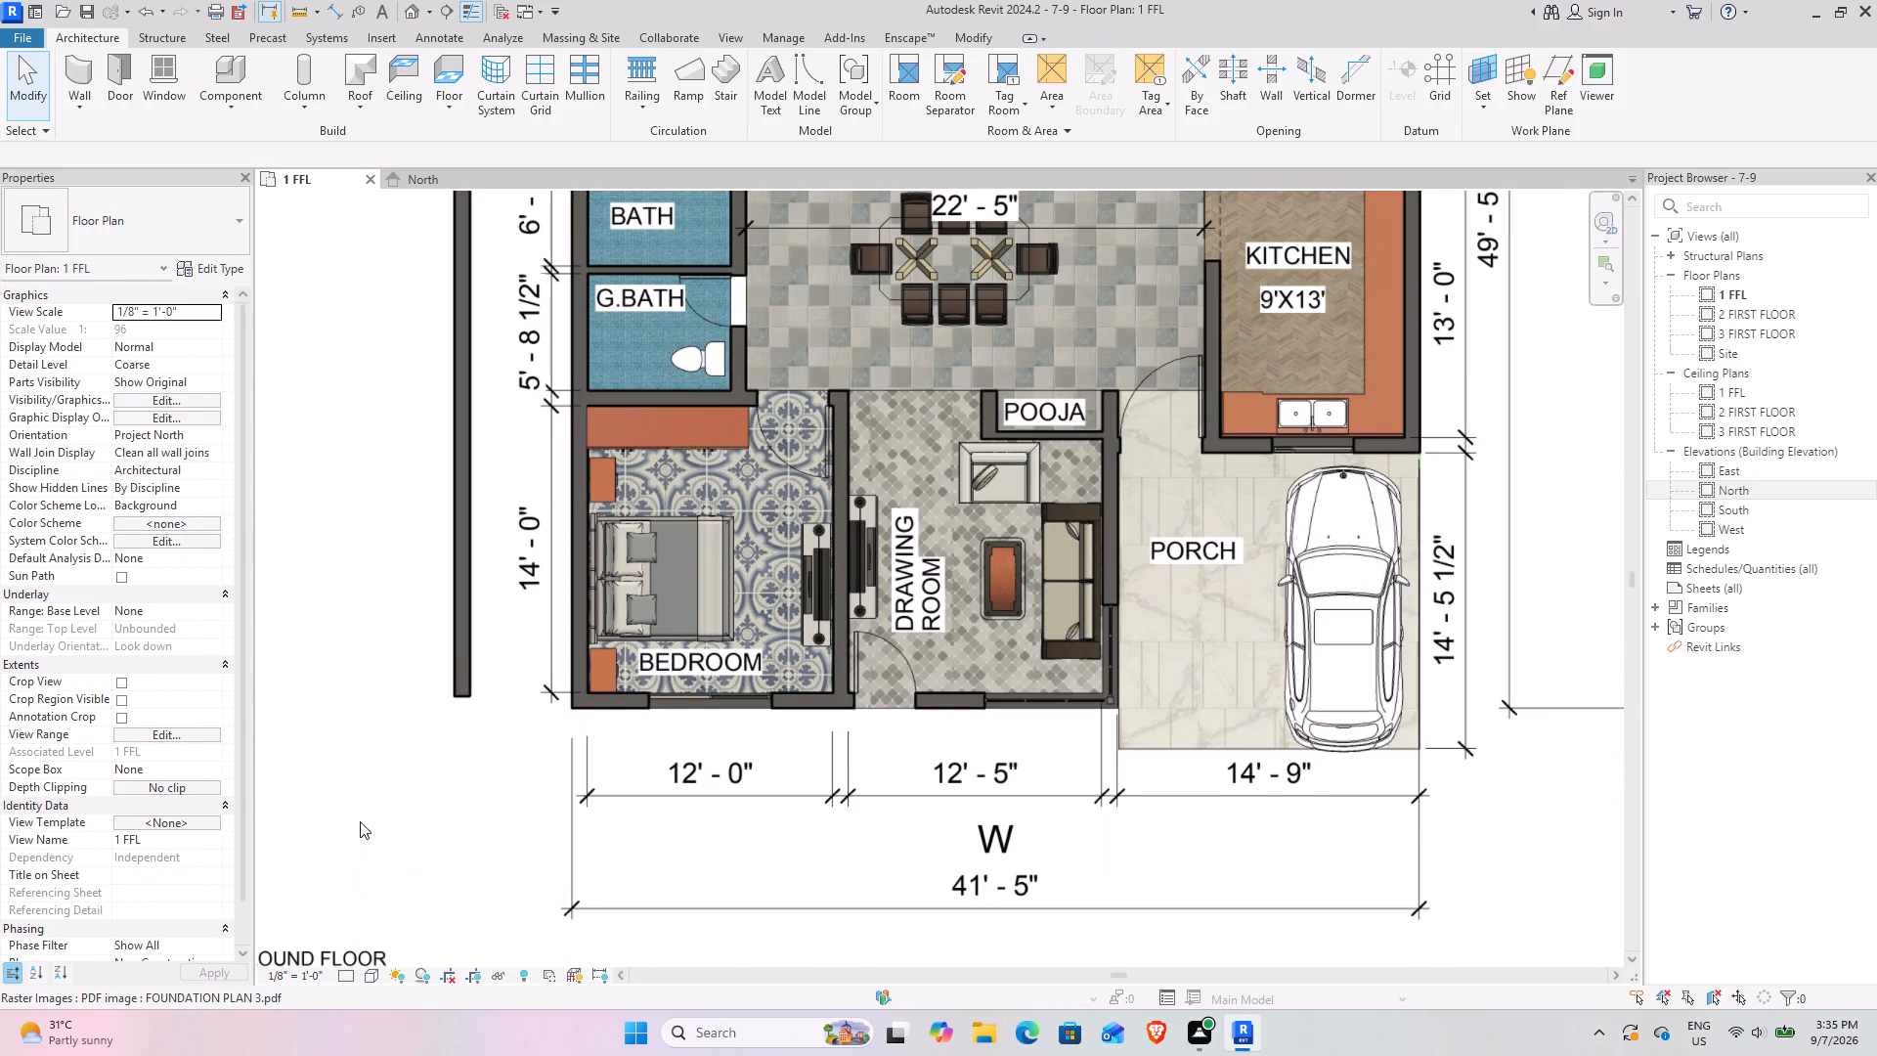
Set the FOUNDATION PLAN 3 PDF's draw layer to Background.
left_click(856, 292)
left_click(242, 154)
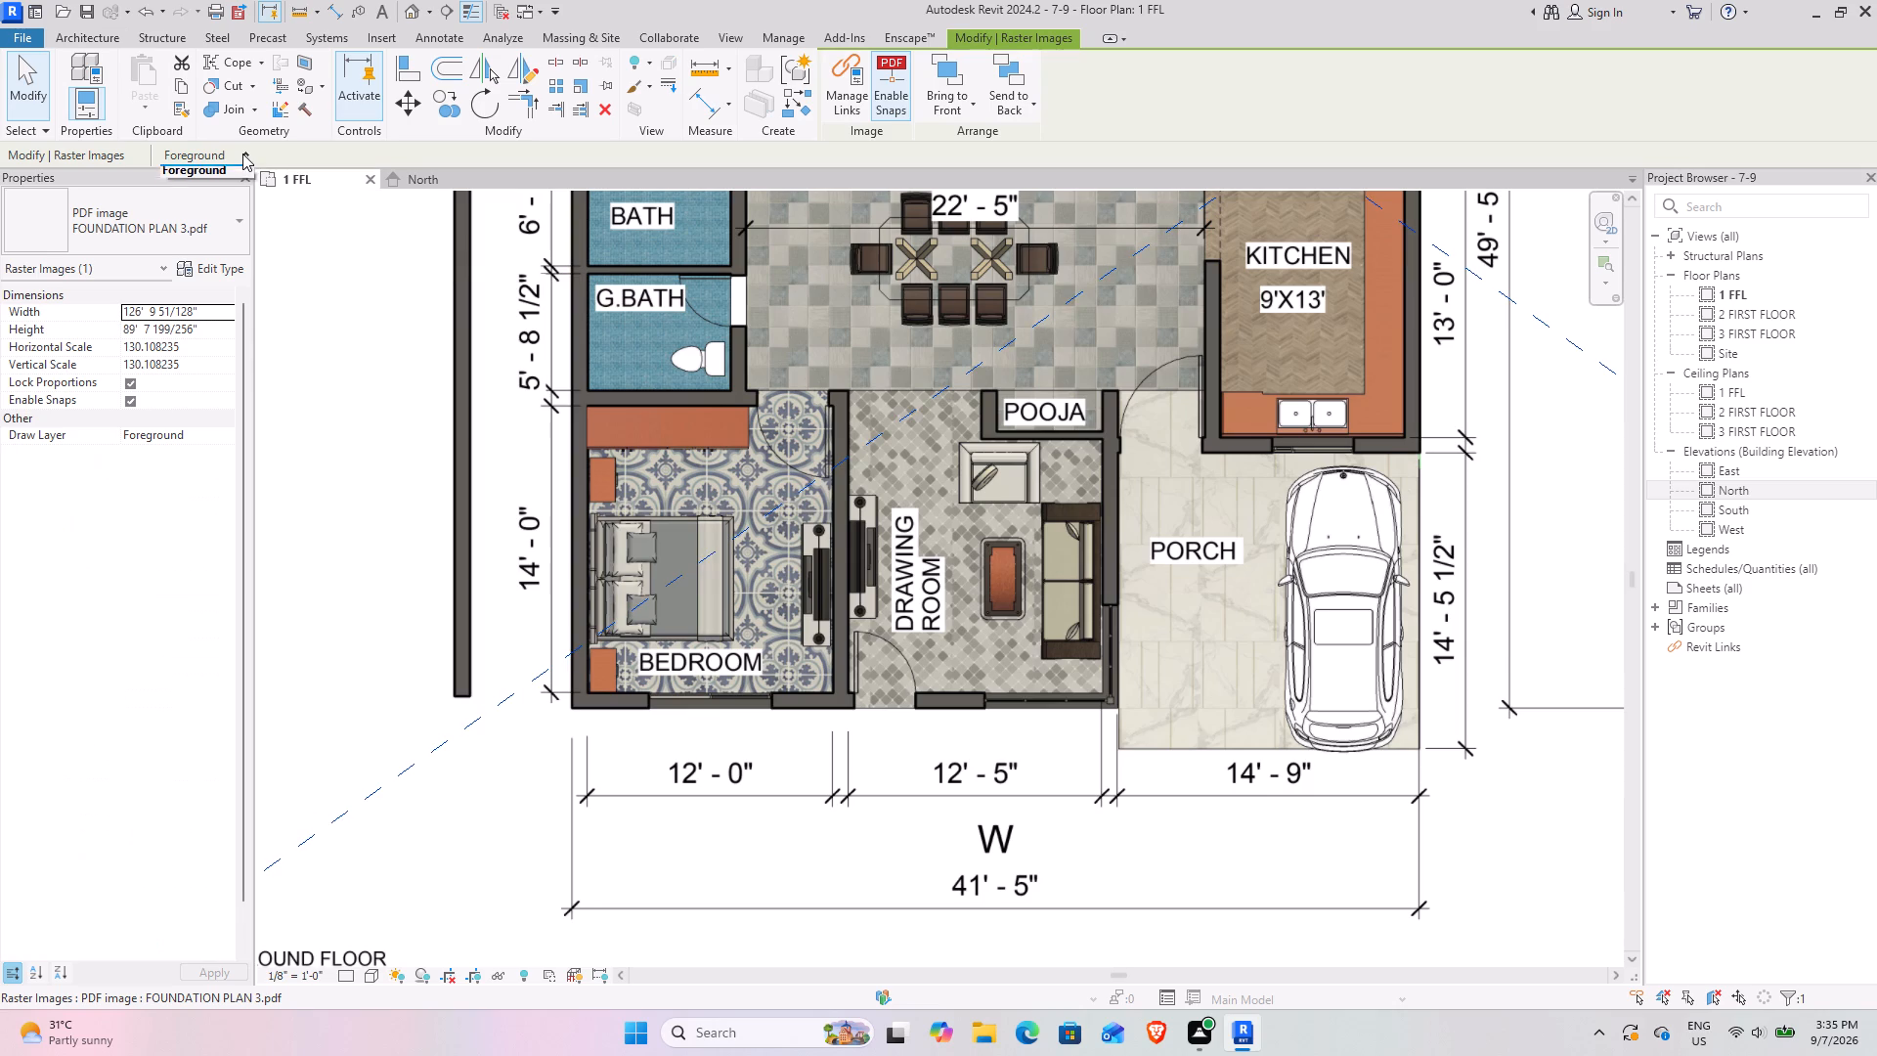
left_click(196, 175)
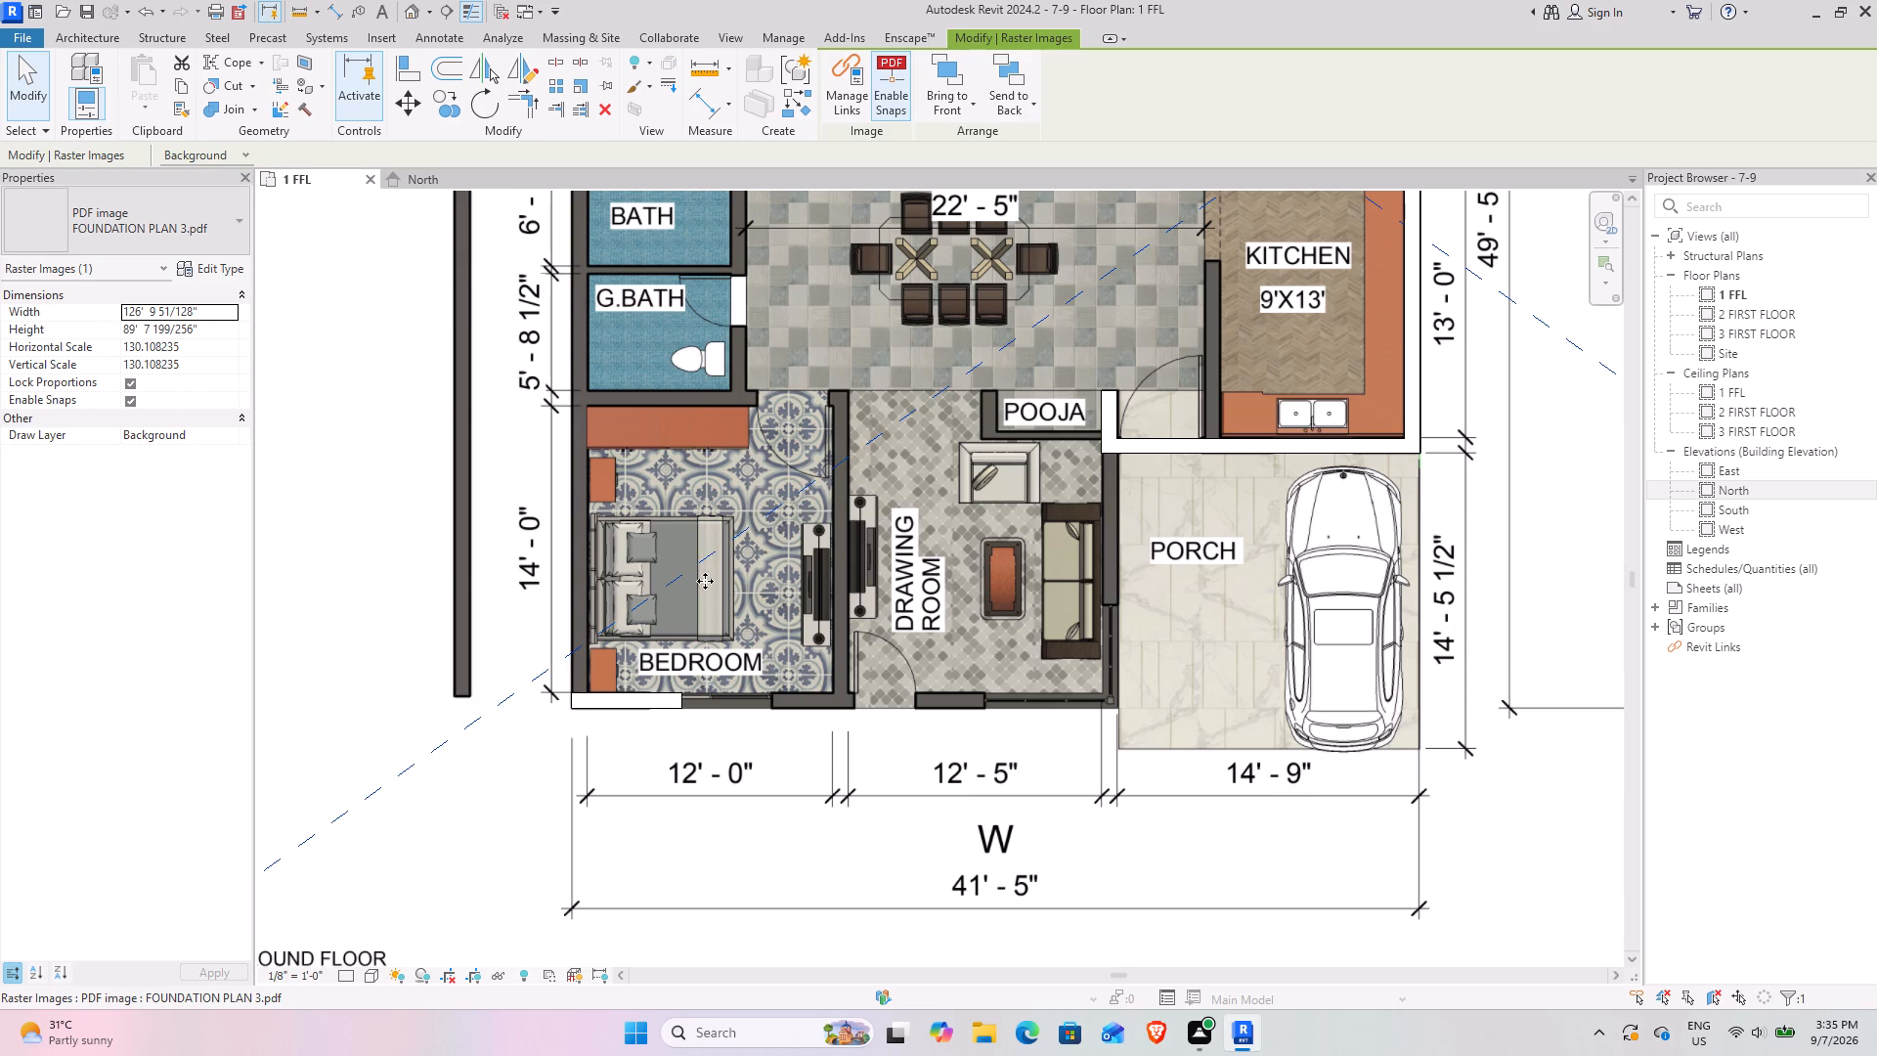
key("Escape")
Draw a matching 9" wall from the W-side bedroom's outer corner partway along its N-side exterior face, and end the chain.
left_click(631, 692)
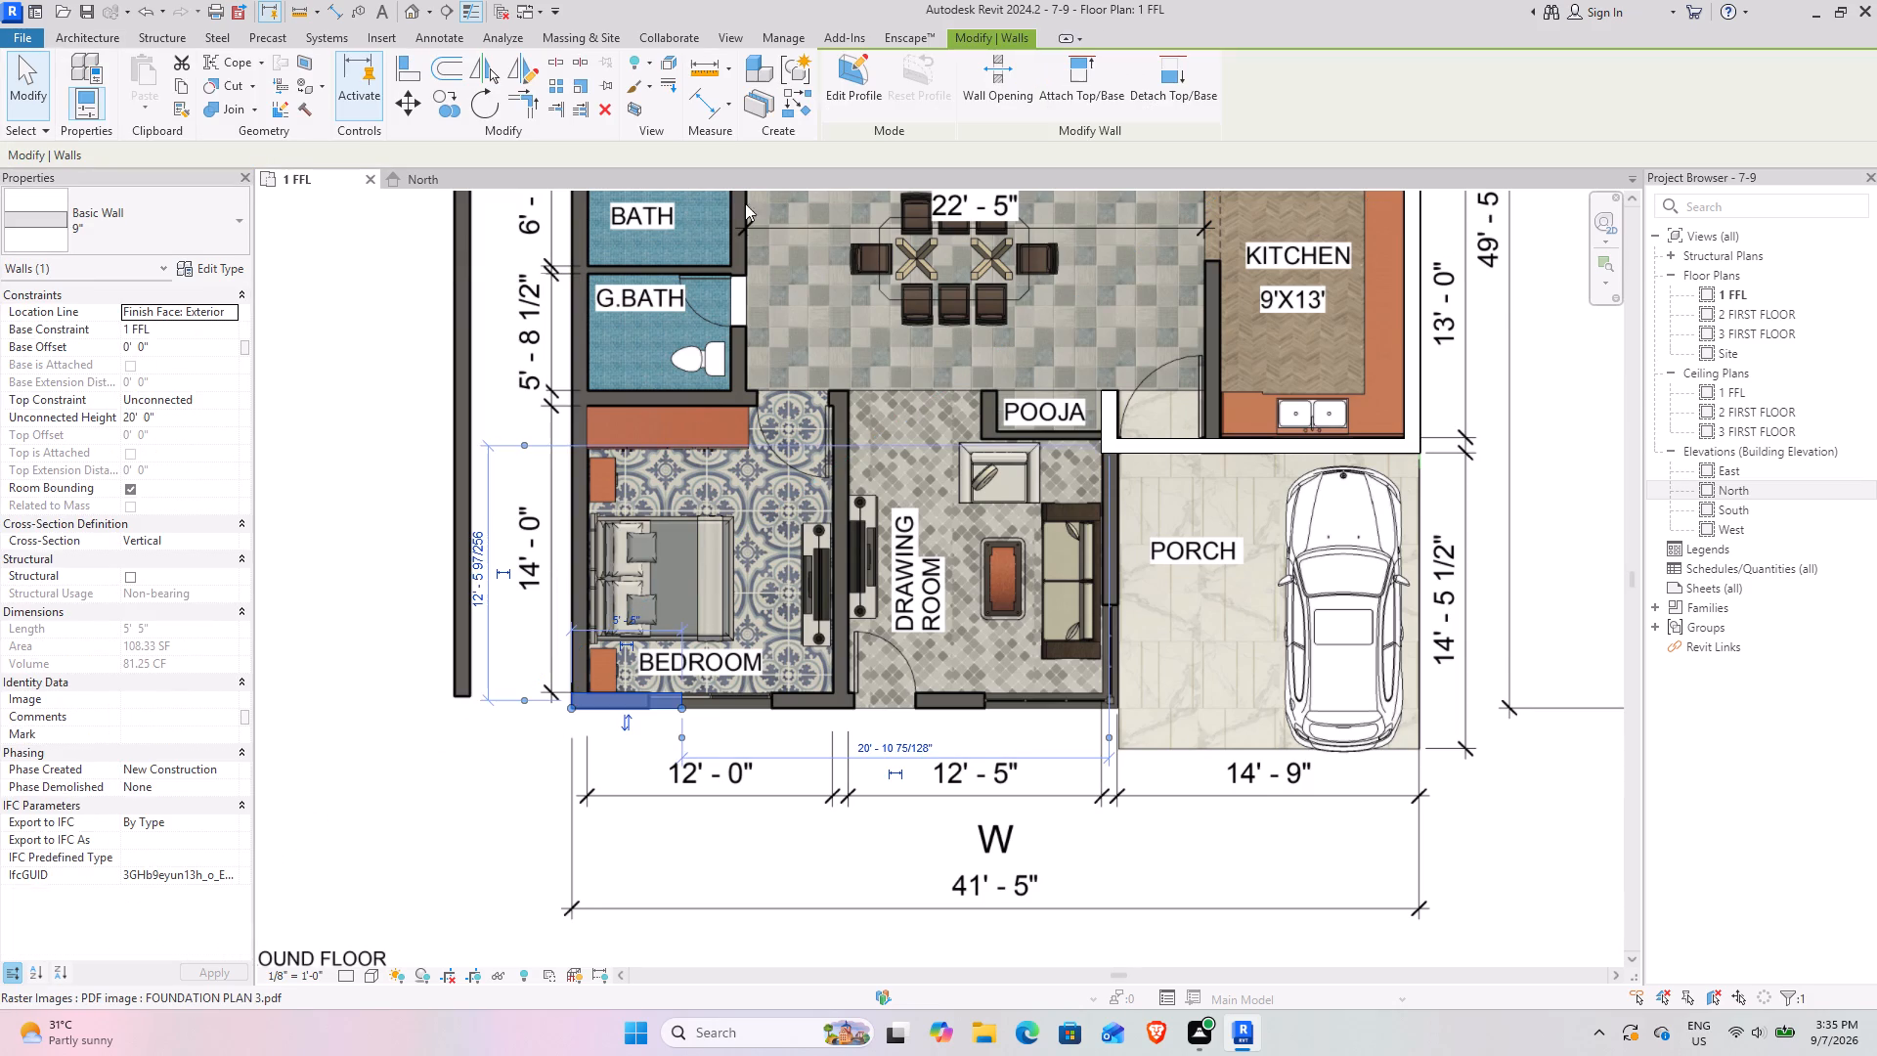
left_click(796, 105)
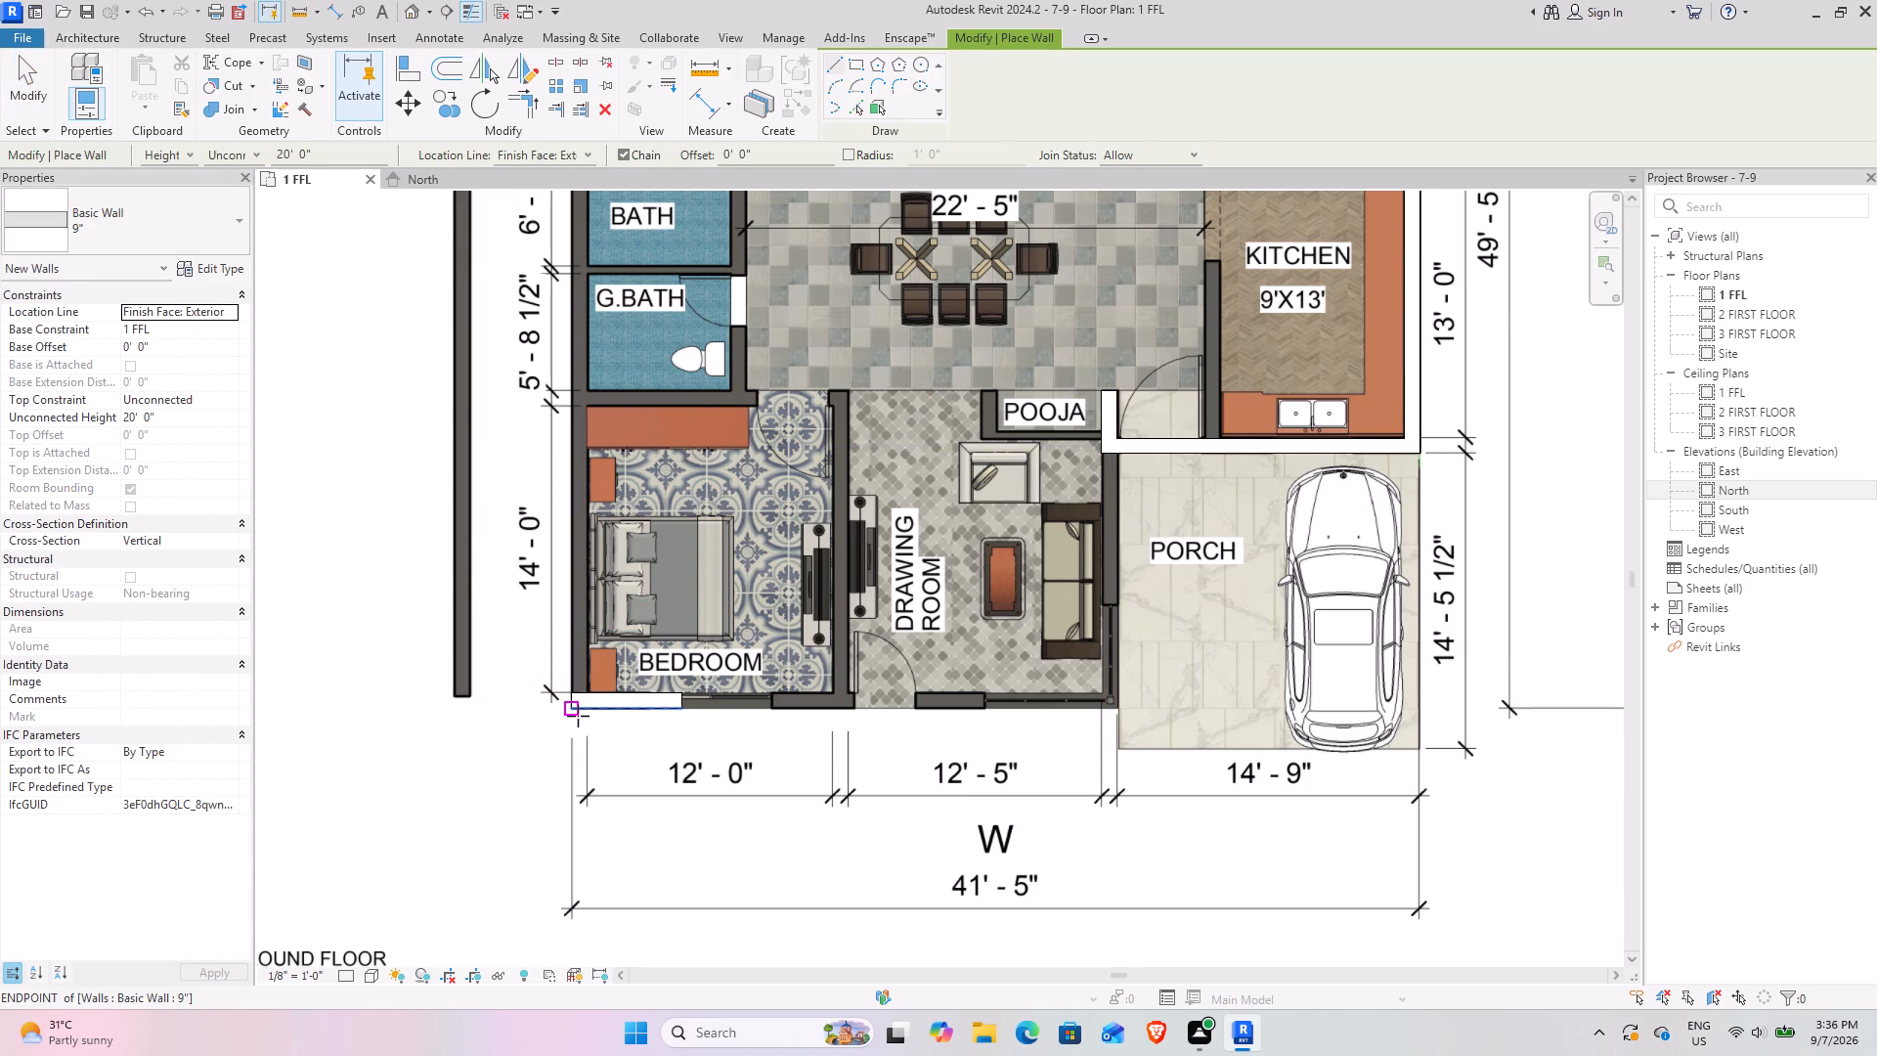
left_click(578, 716)
left_click(576, 487)
key("Escape")
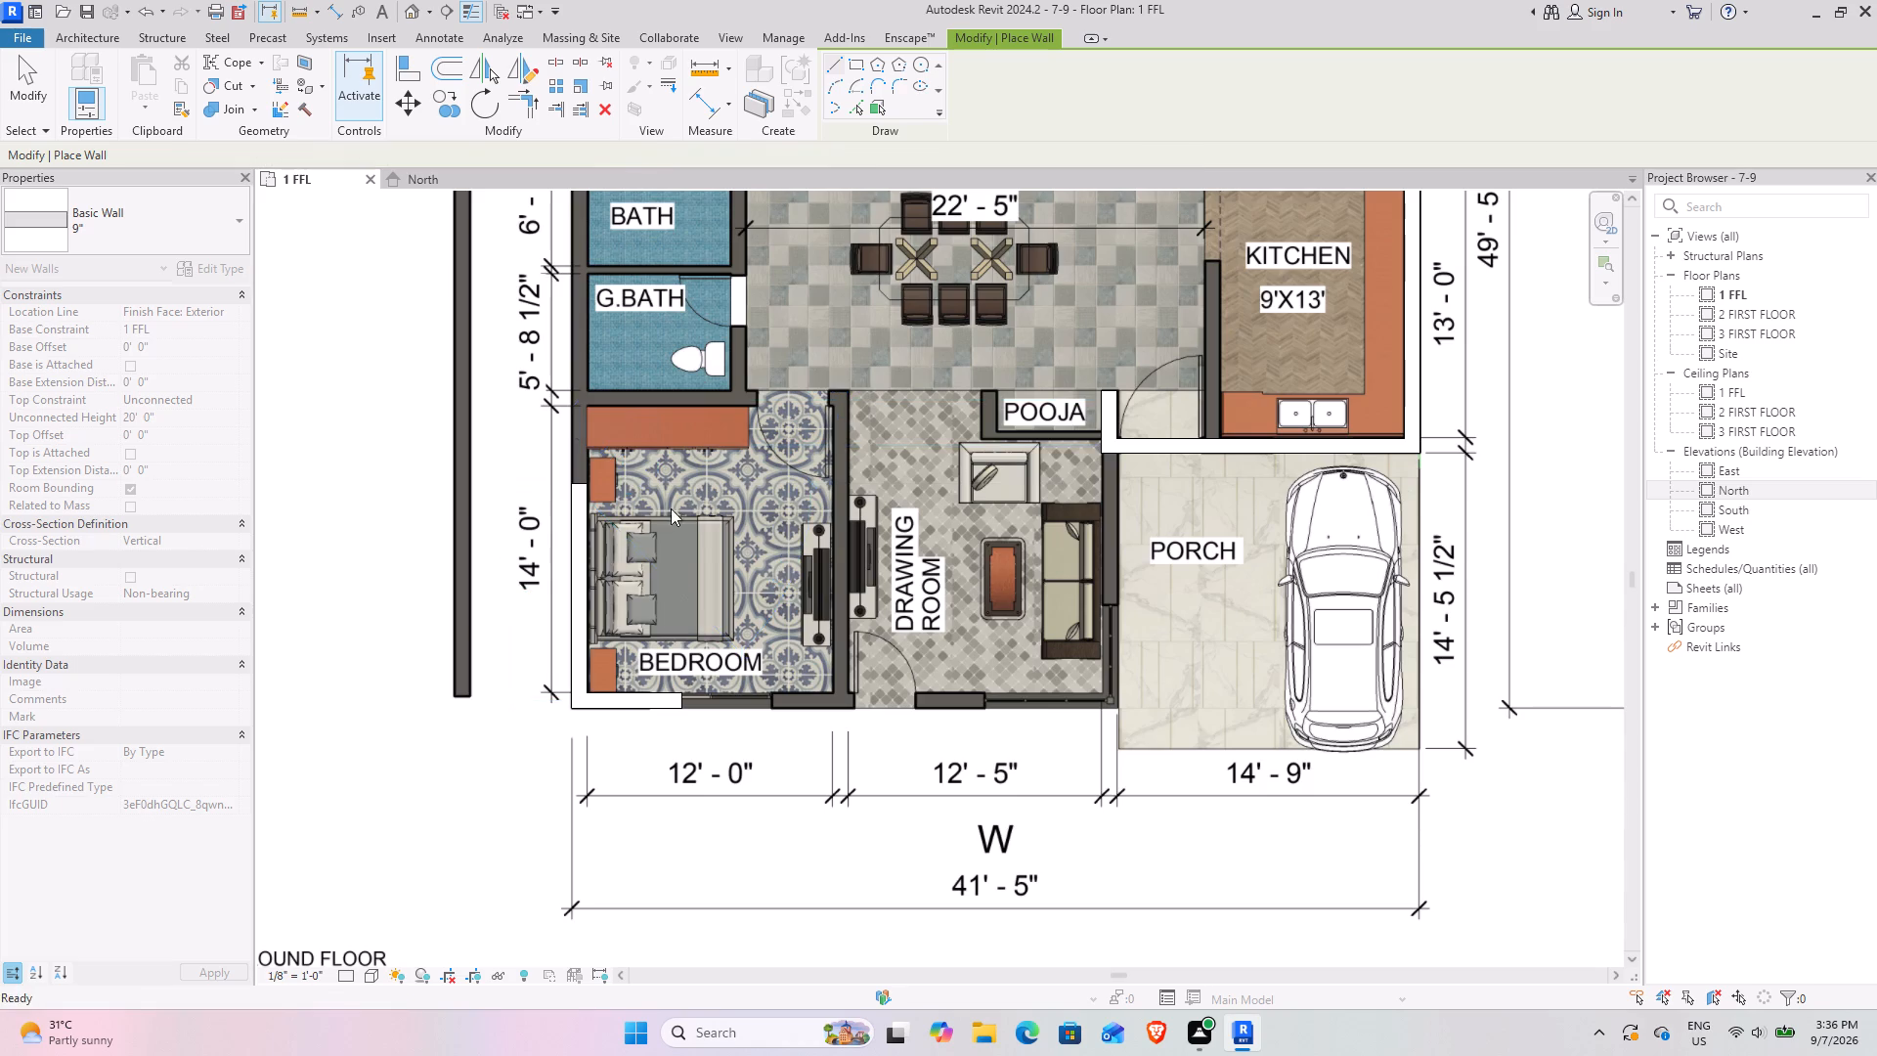
Trim/extend to corners the N-side wall with the rear exterior wall, and the W-side bedroom wall with the drawing room's porch wall.
scroll(946, 737, "down", 4)
middle_click_drag(923, 733, 675, 772)
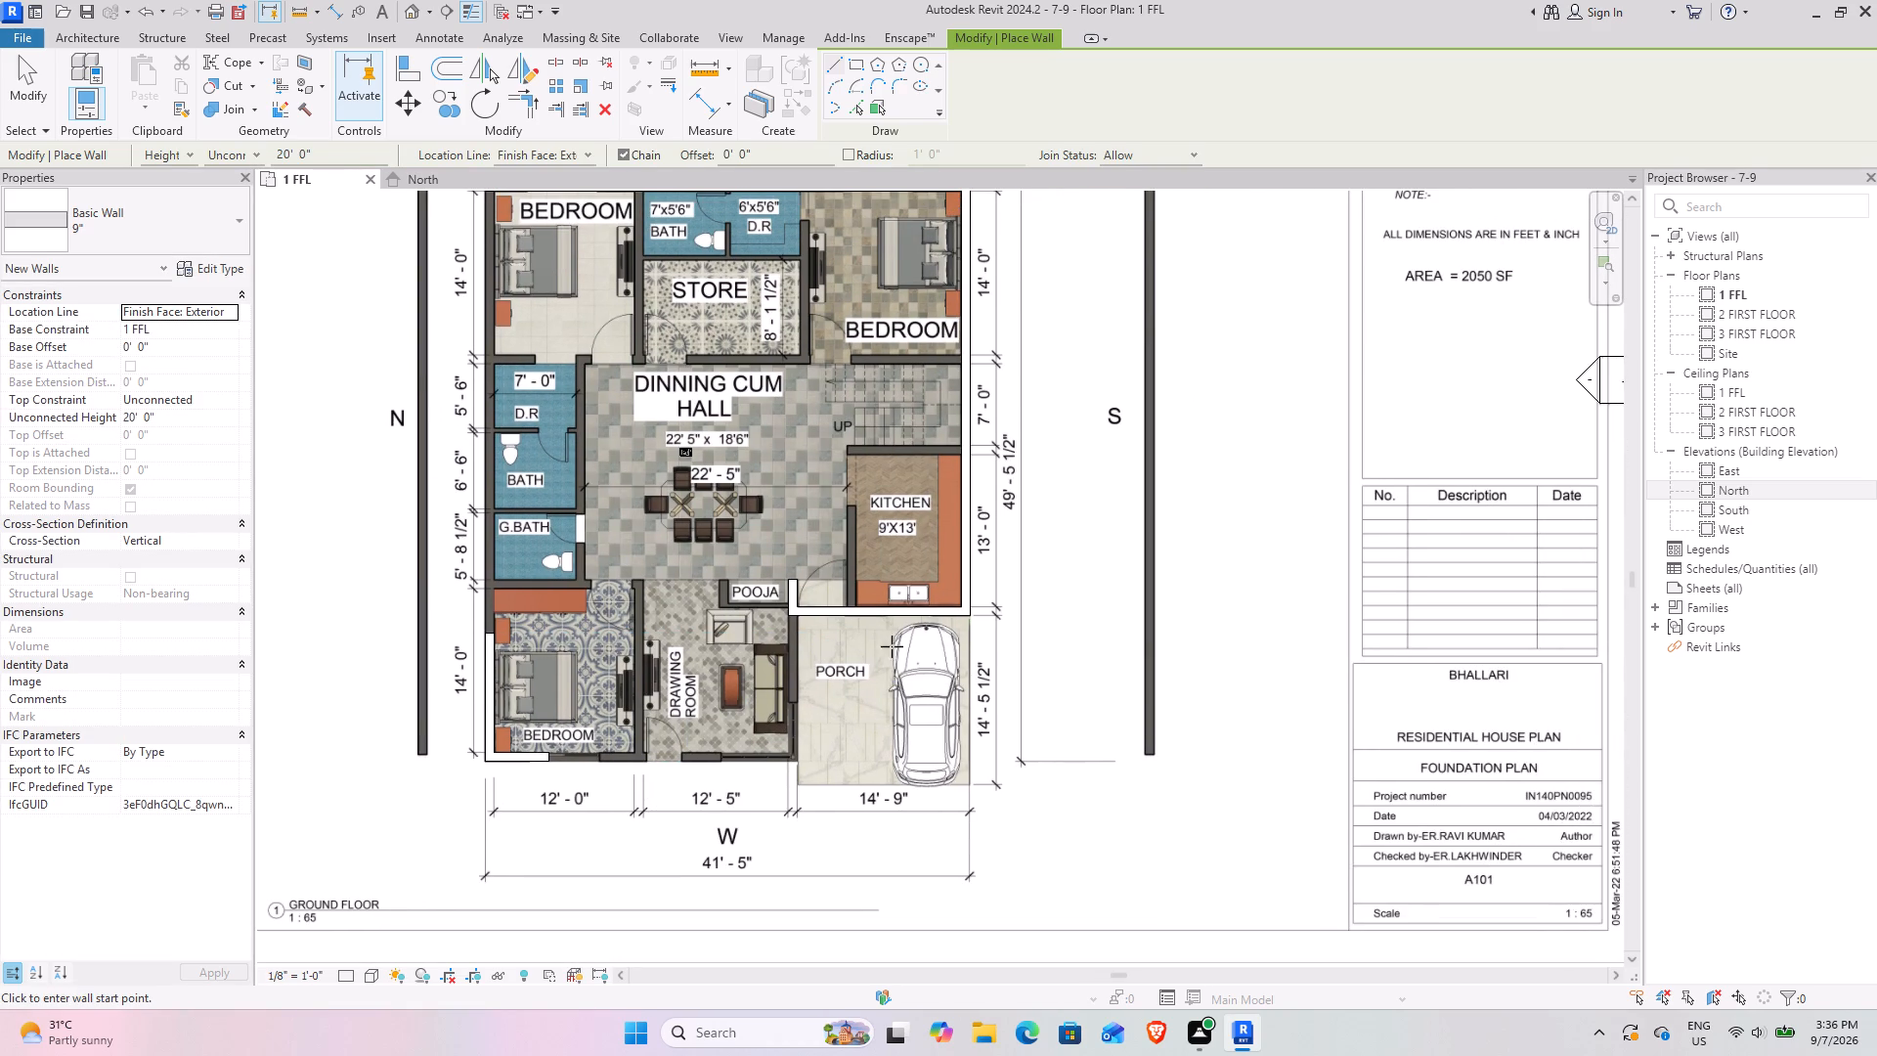
middle_click_drag(851, 525, 887, 639)
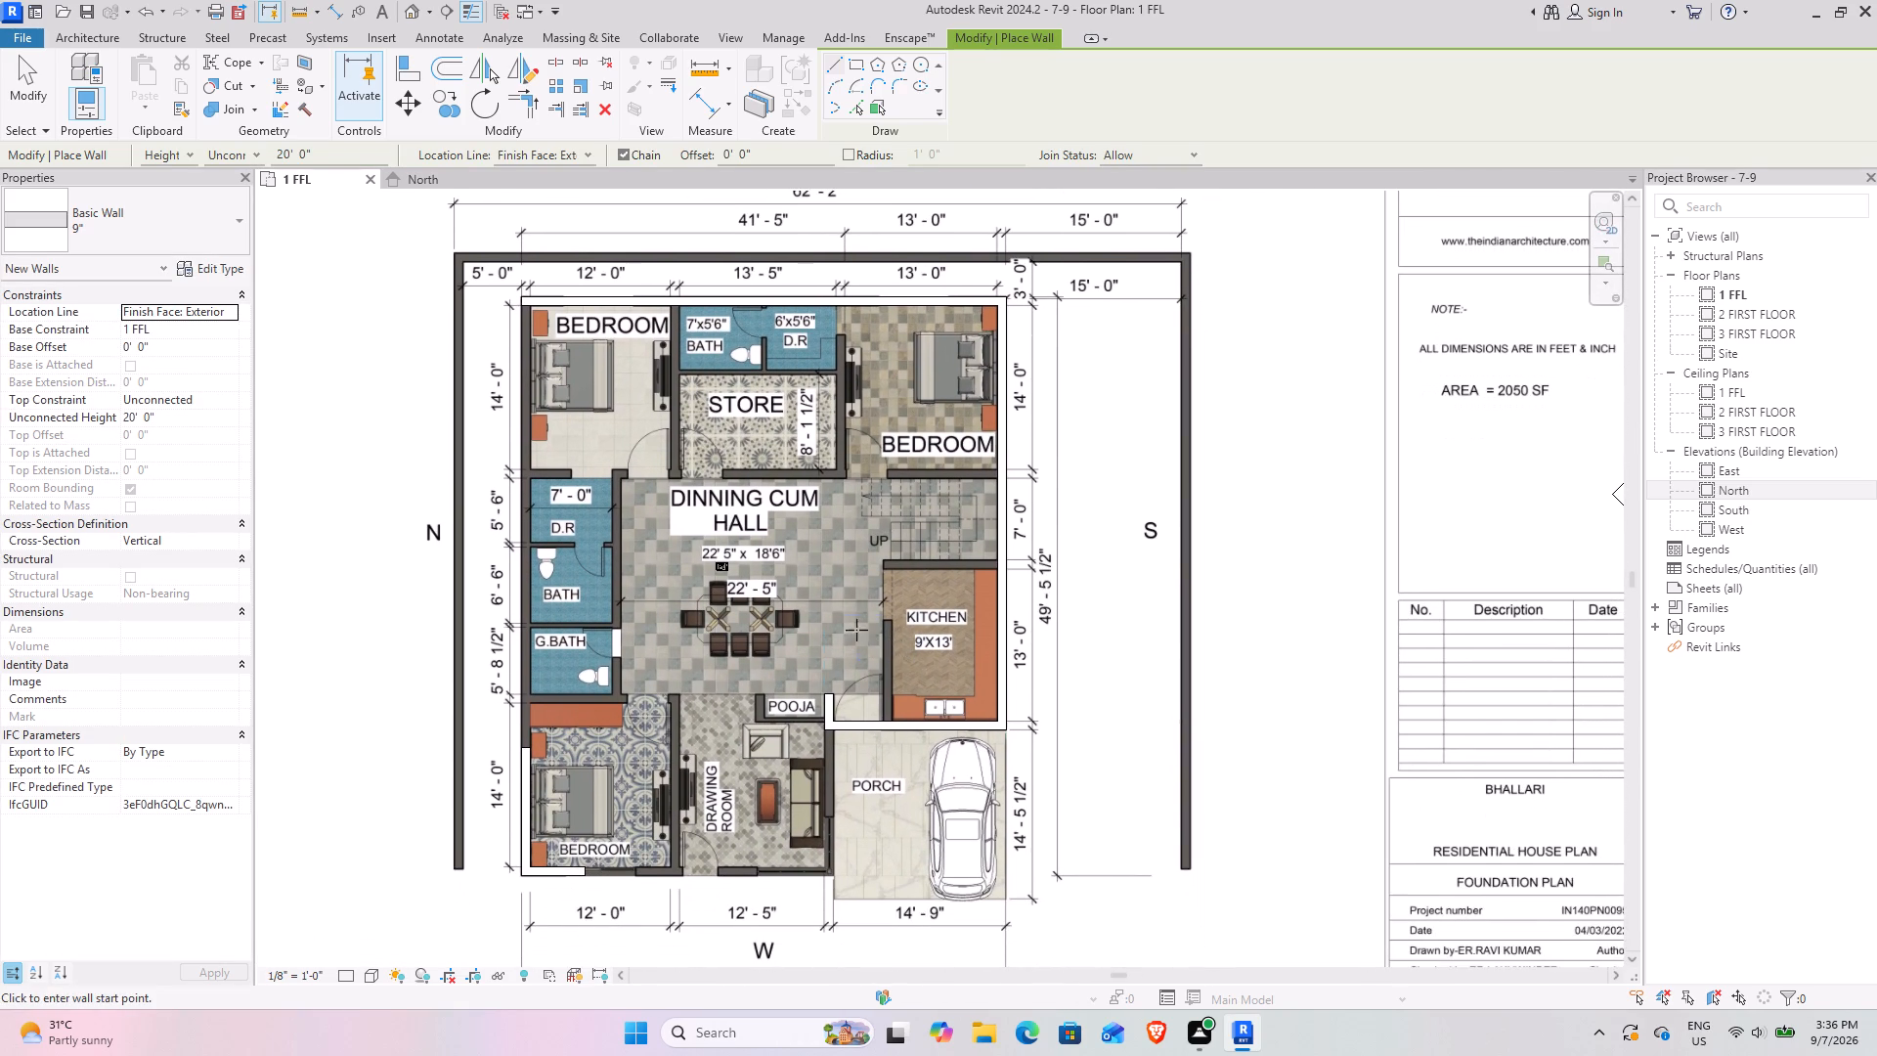
left_click(518, 103)
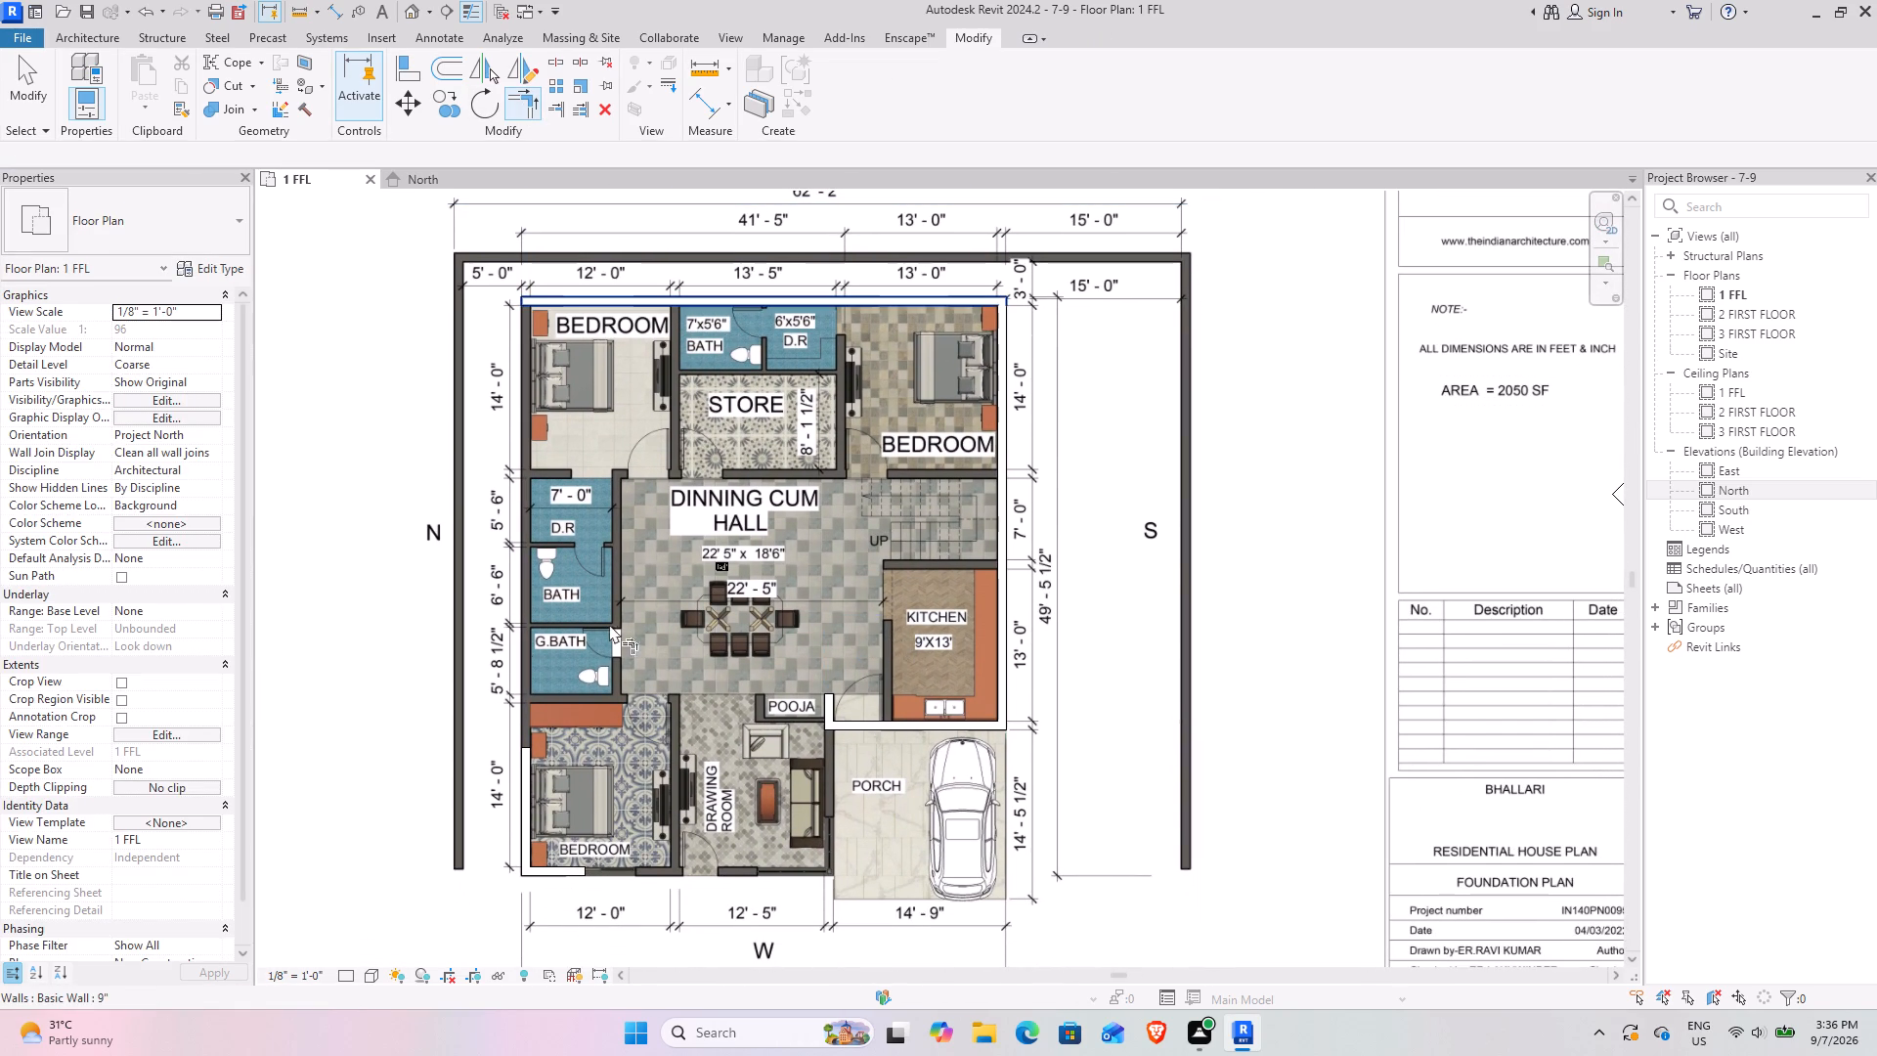
left_click(522, 791)
left_click(578, 297)
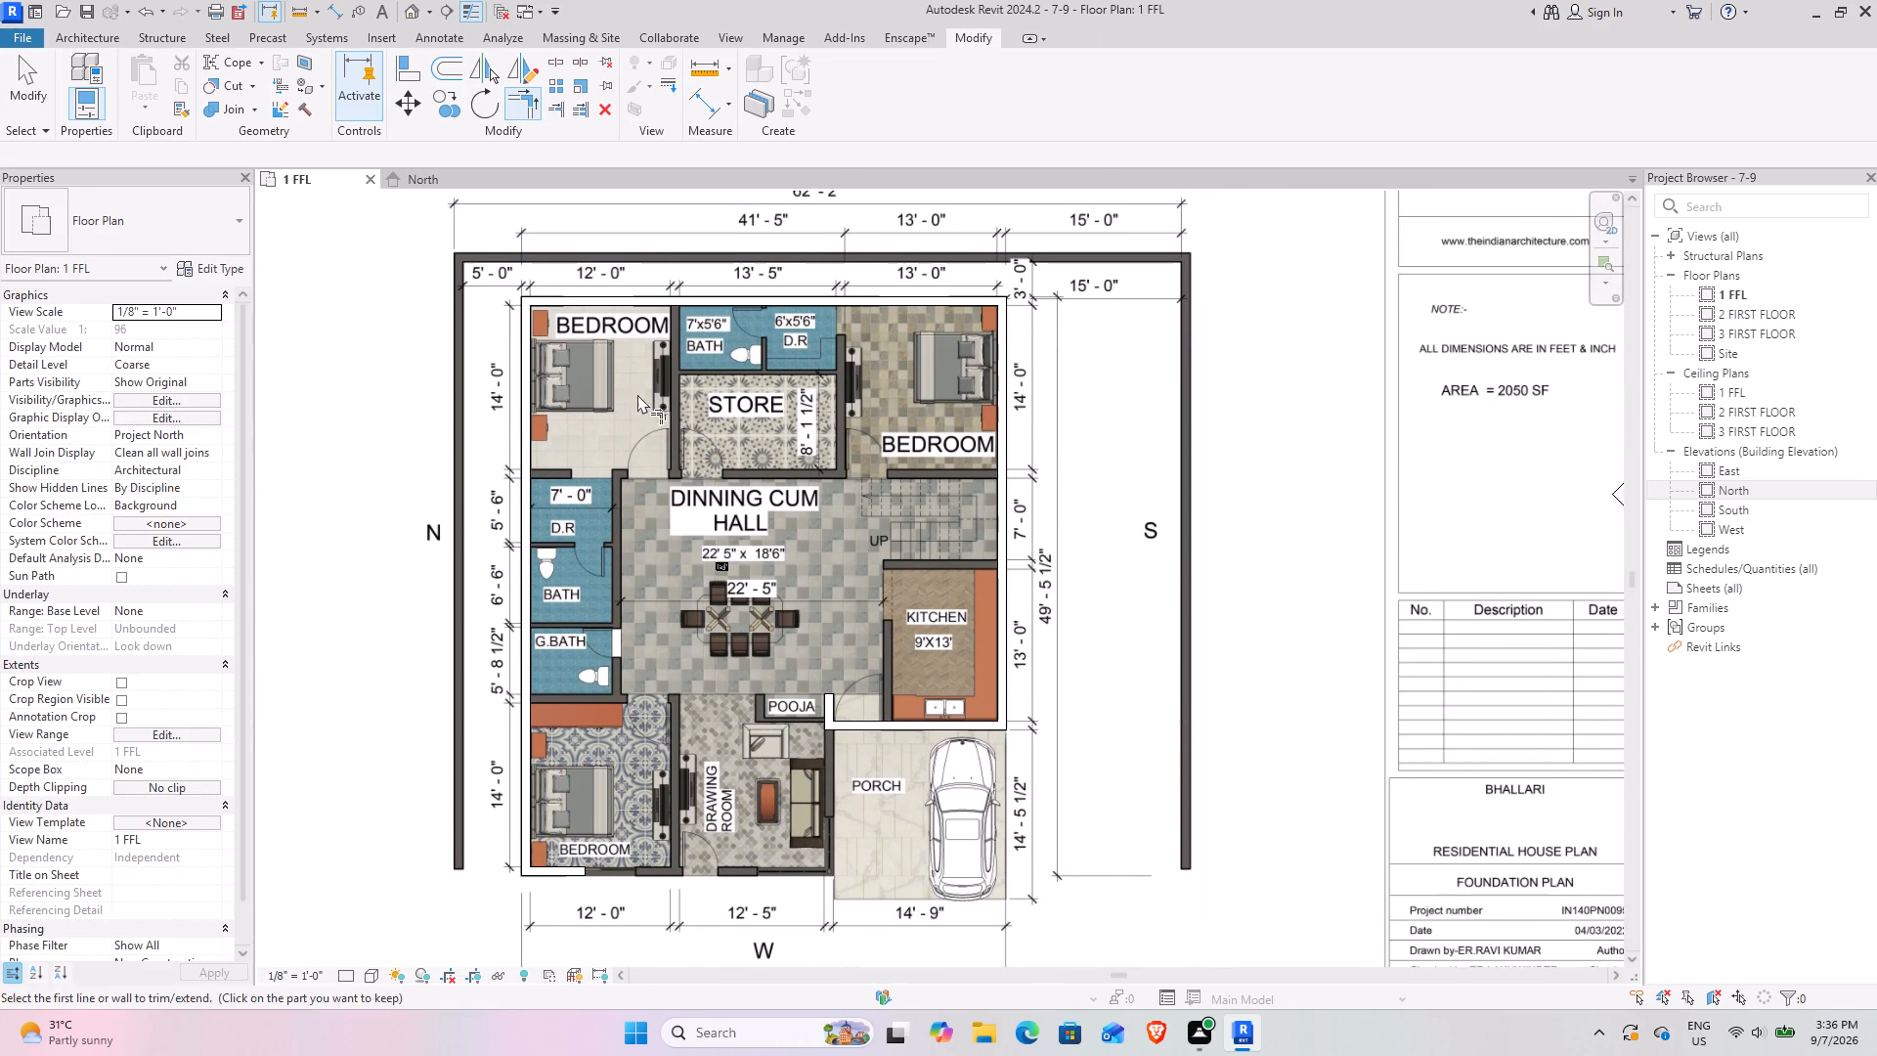
left_click(573, 881)
left_click(828, 707)
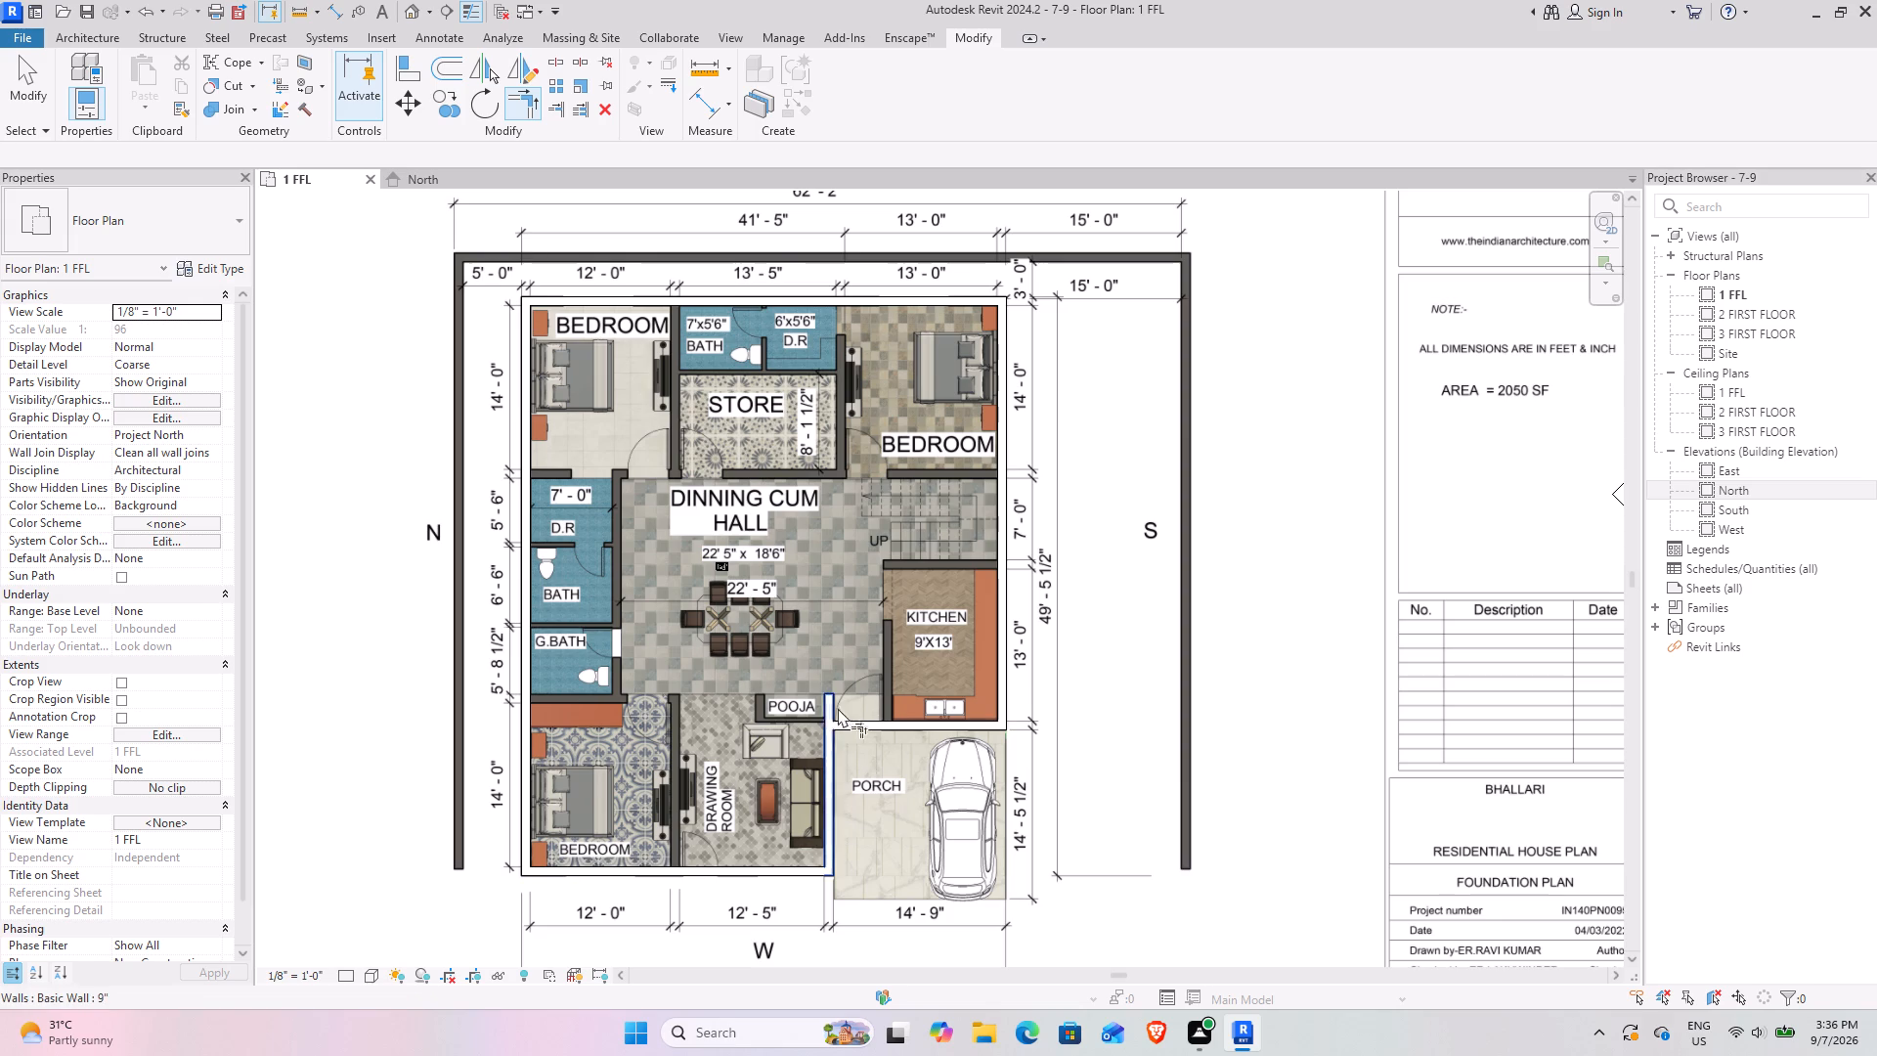
middle_click_drag(835, 660, 902, 731)
scroll(658, 548, "up", 7)
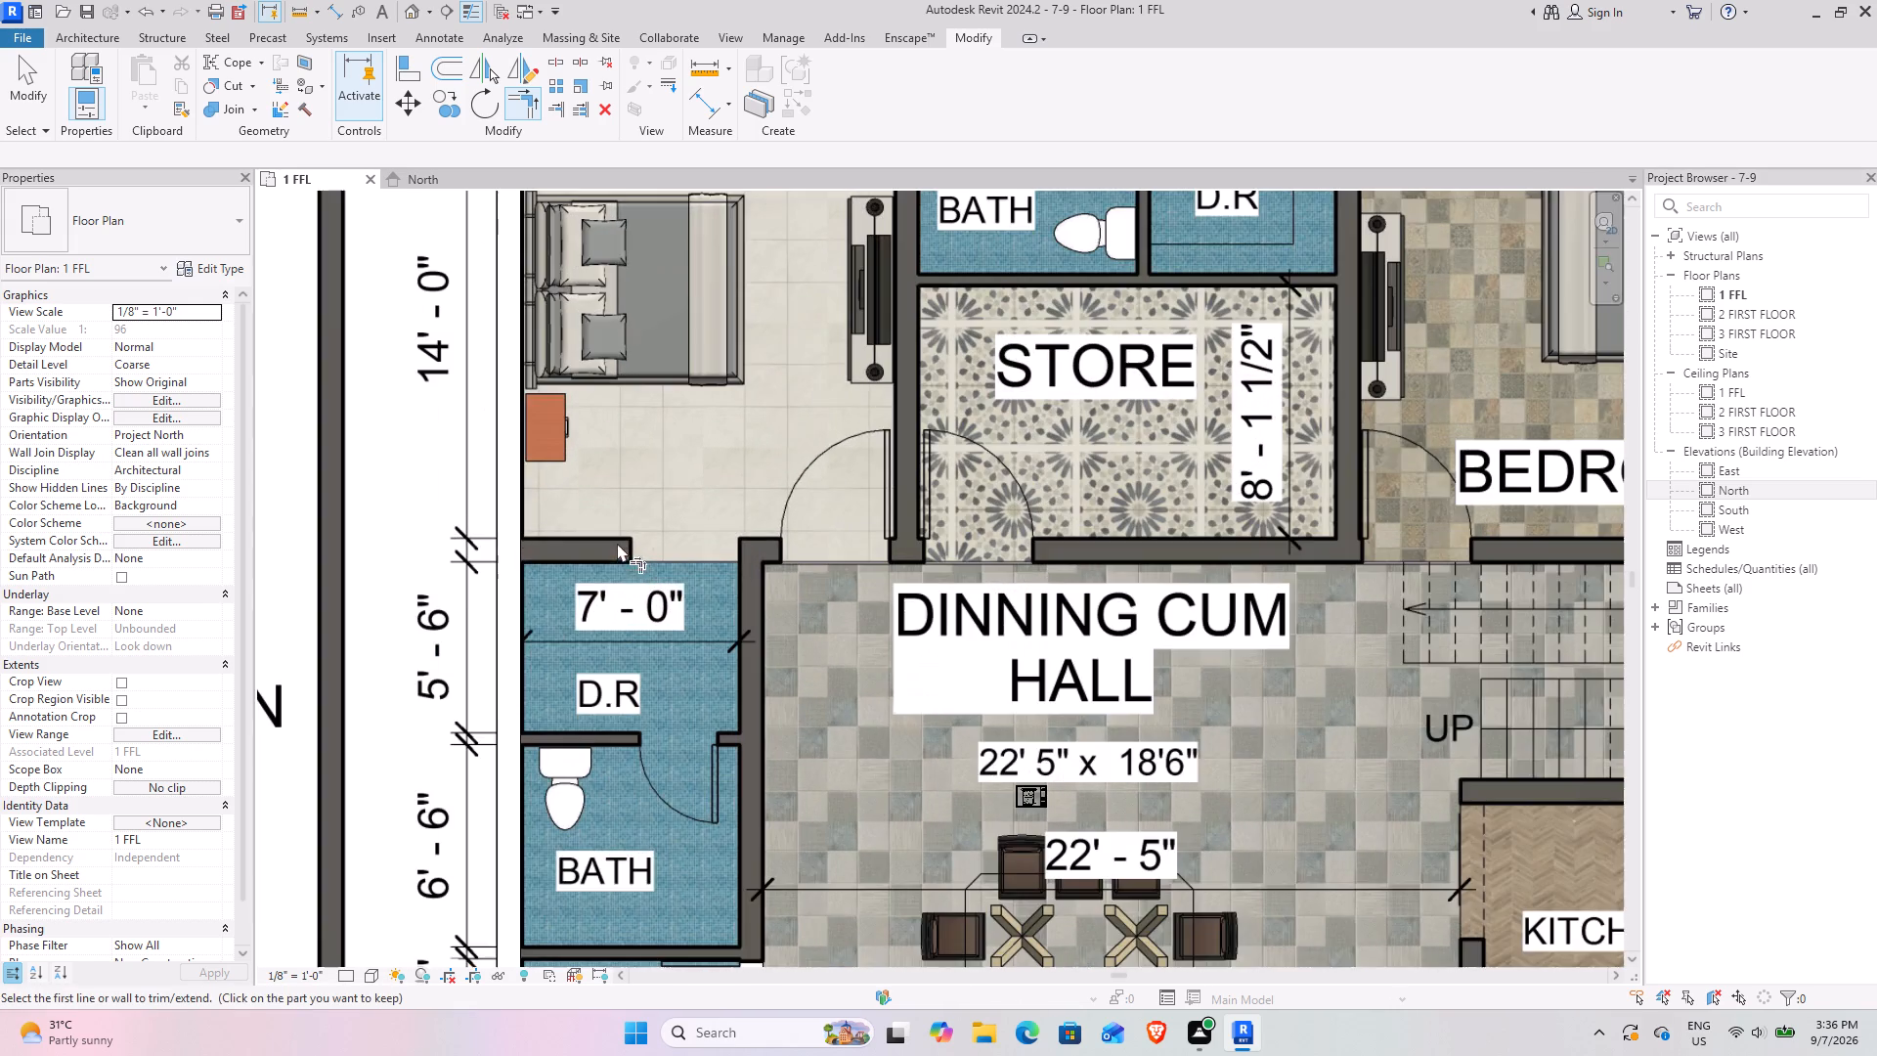
scroll(855, 613, "down", 3)
middle_click_drag(883, 643, 543, 689)
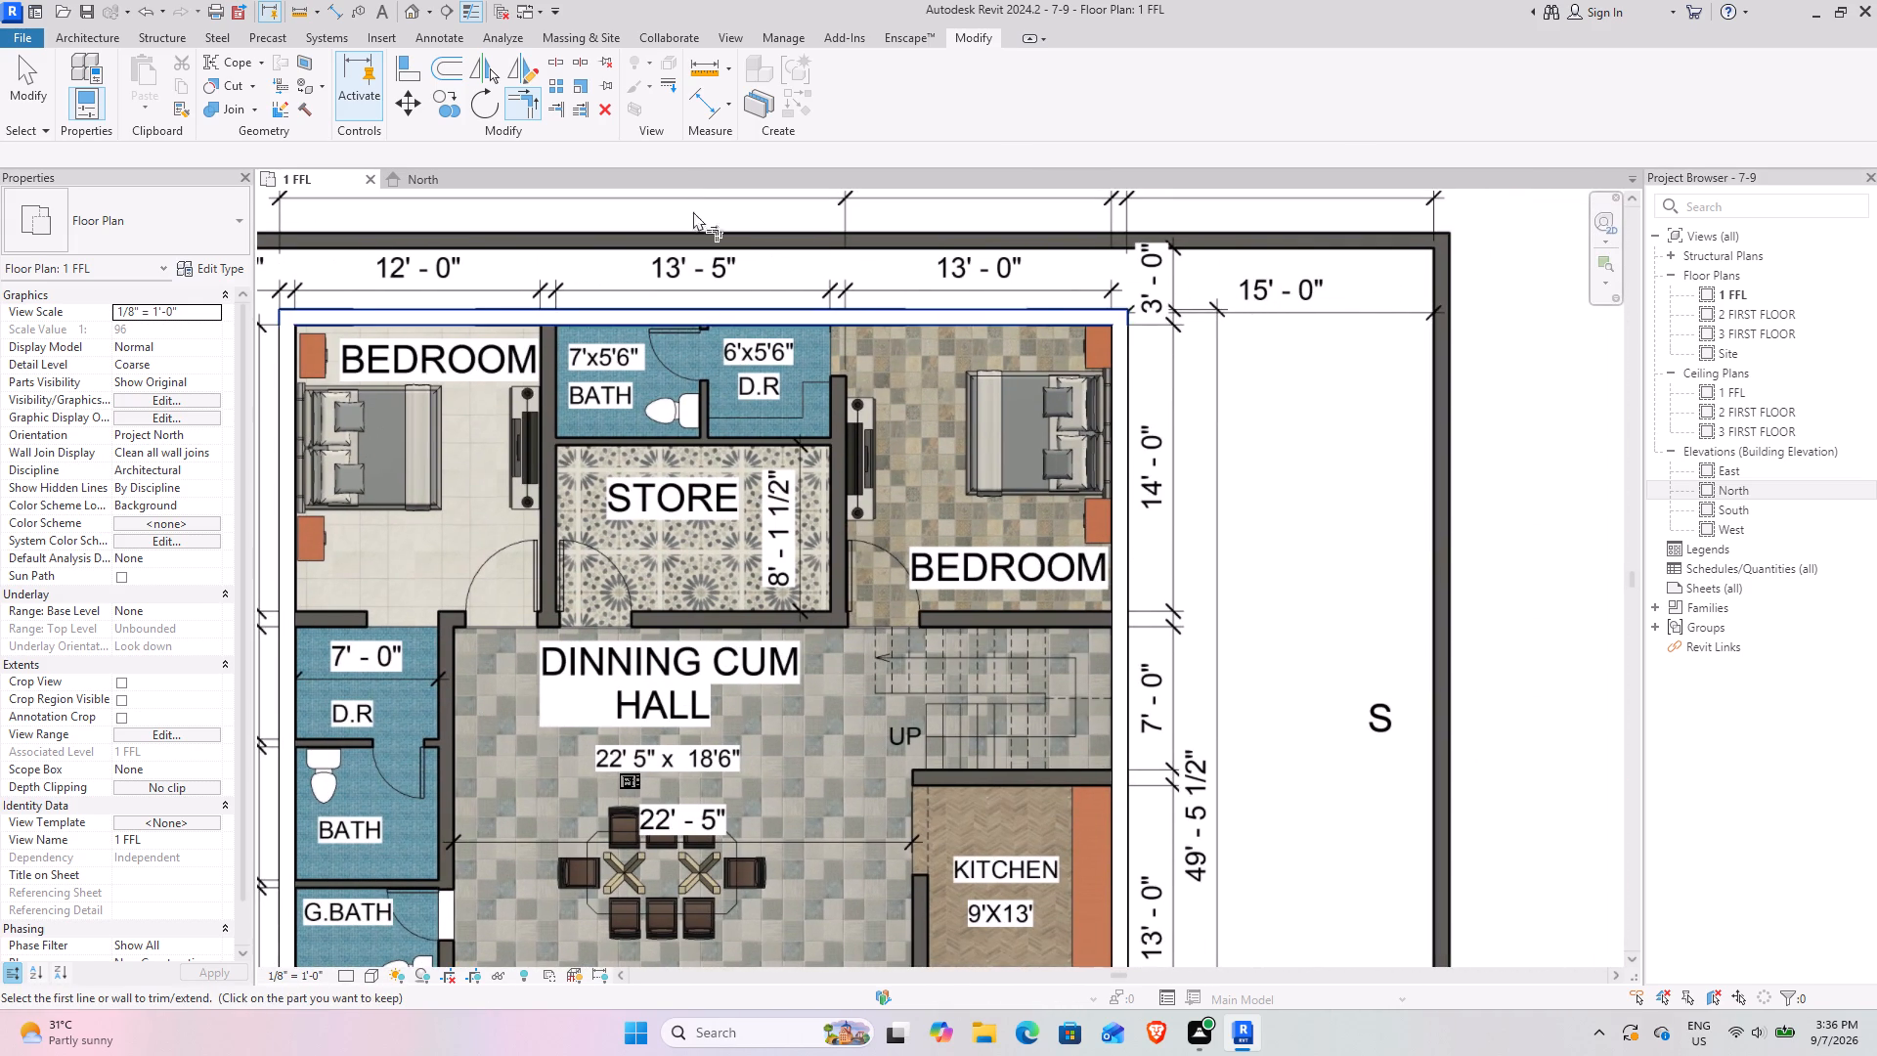
key("Escape")
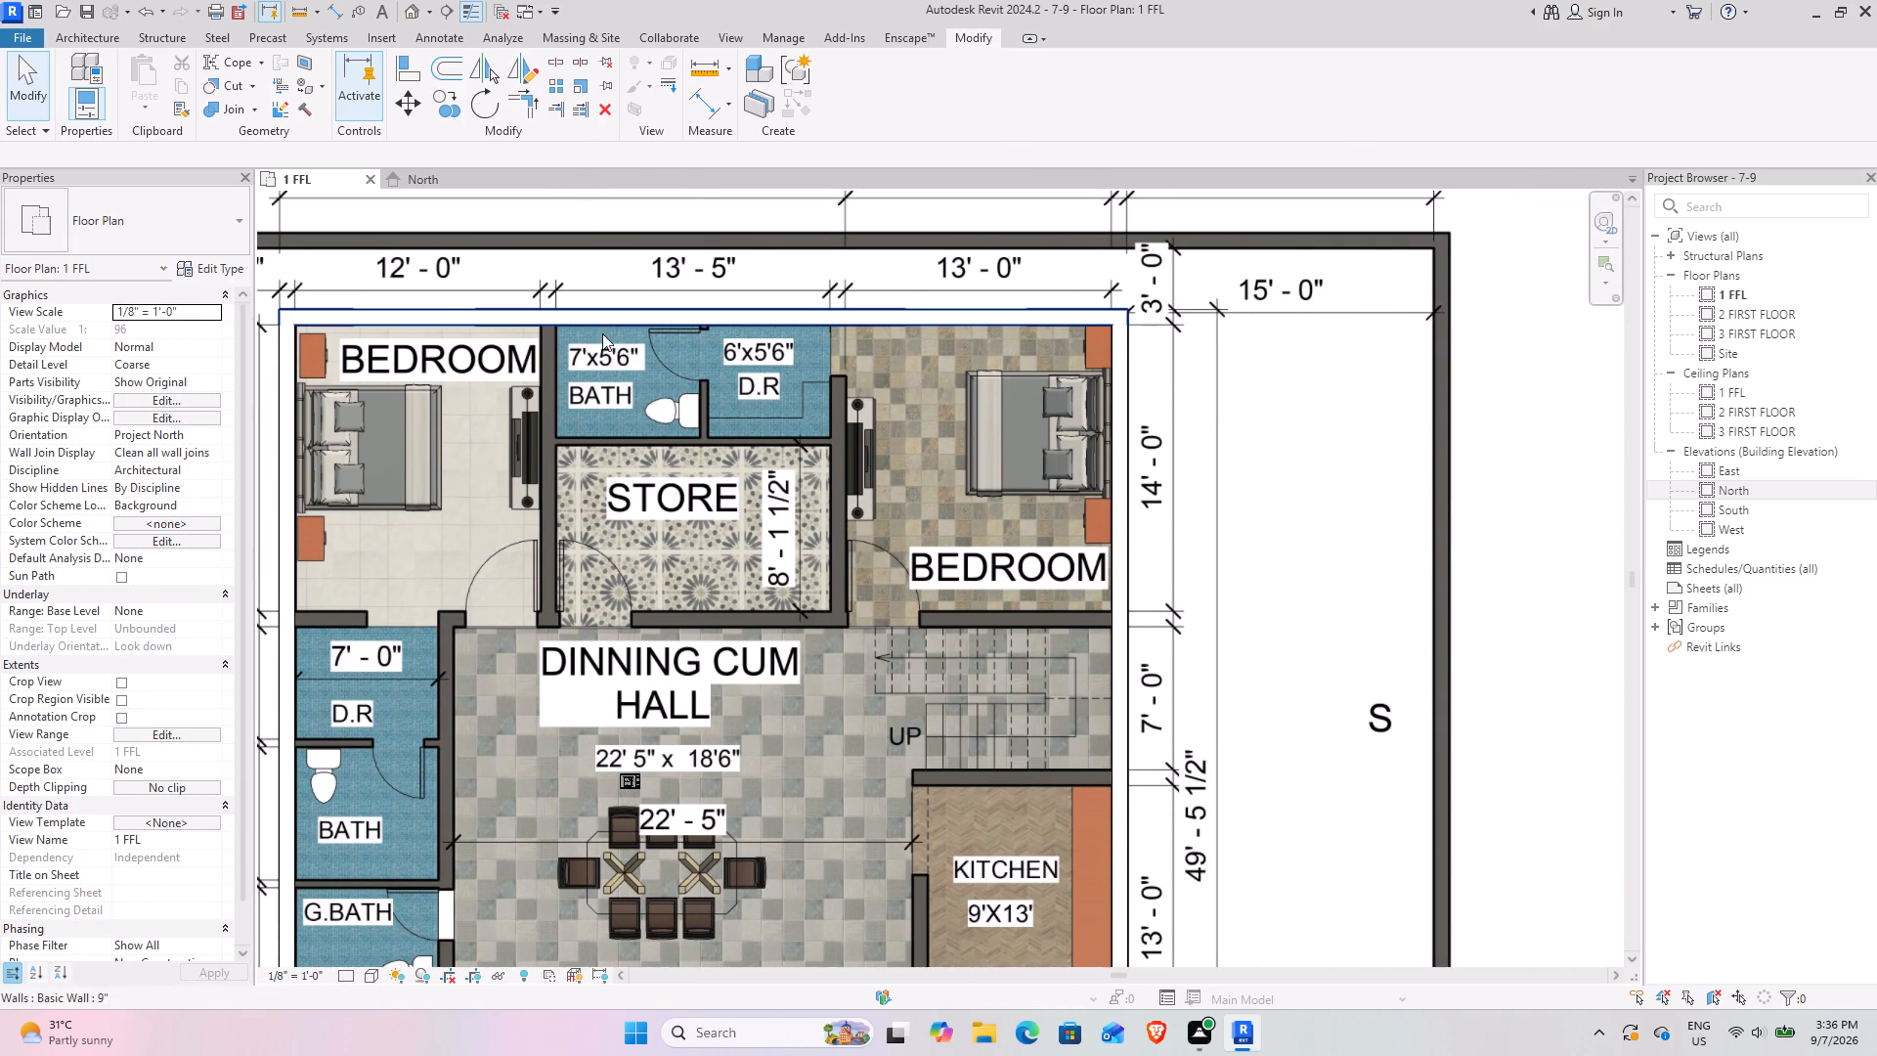
Draw a short 9" wall from the N-side exterior wall along the bedroom face of the bedroom-D.R partition, and end the chain.
left_click(591, 324)
left_click(804, 112)
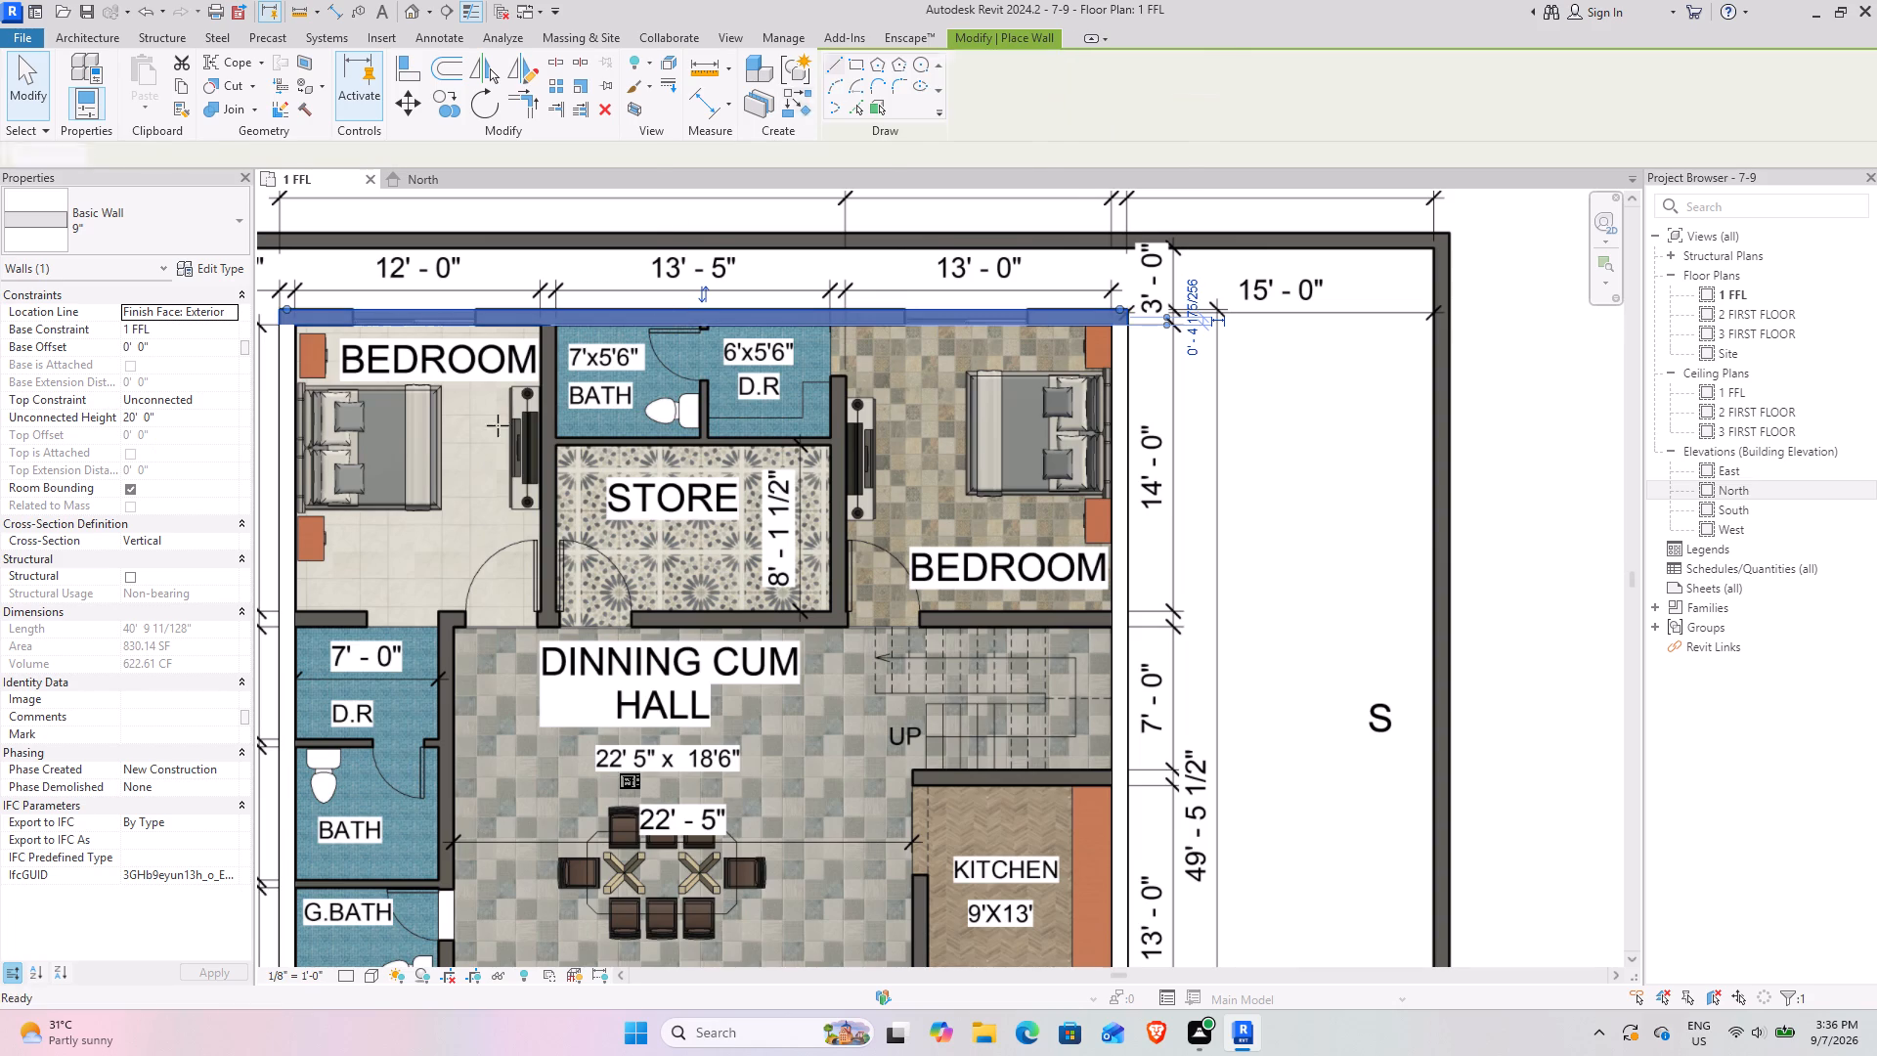
middle_click_drag(356, 715, 558, 682)
scroll(532, 576, "up", 8)
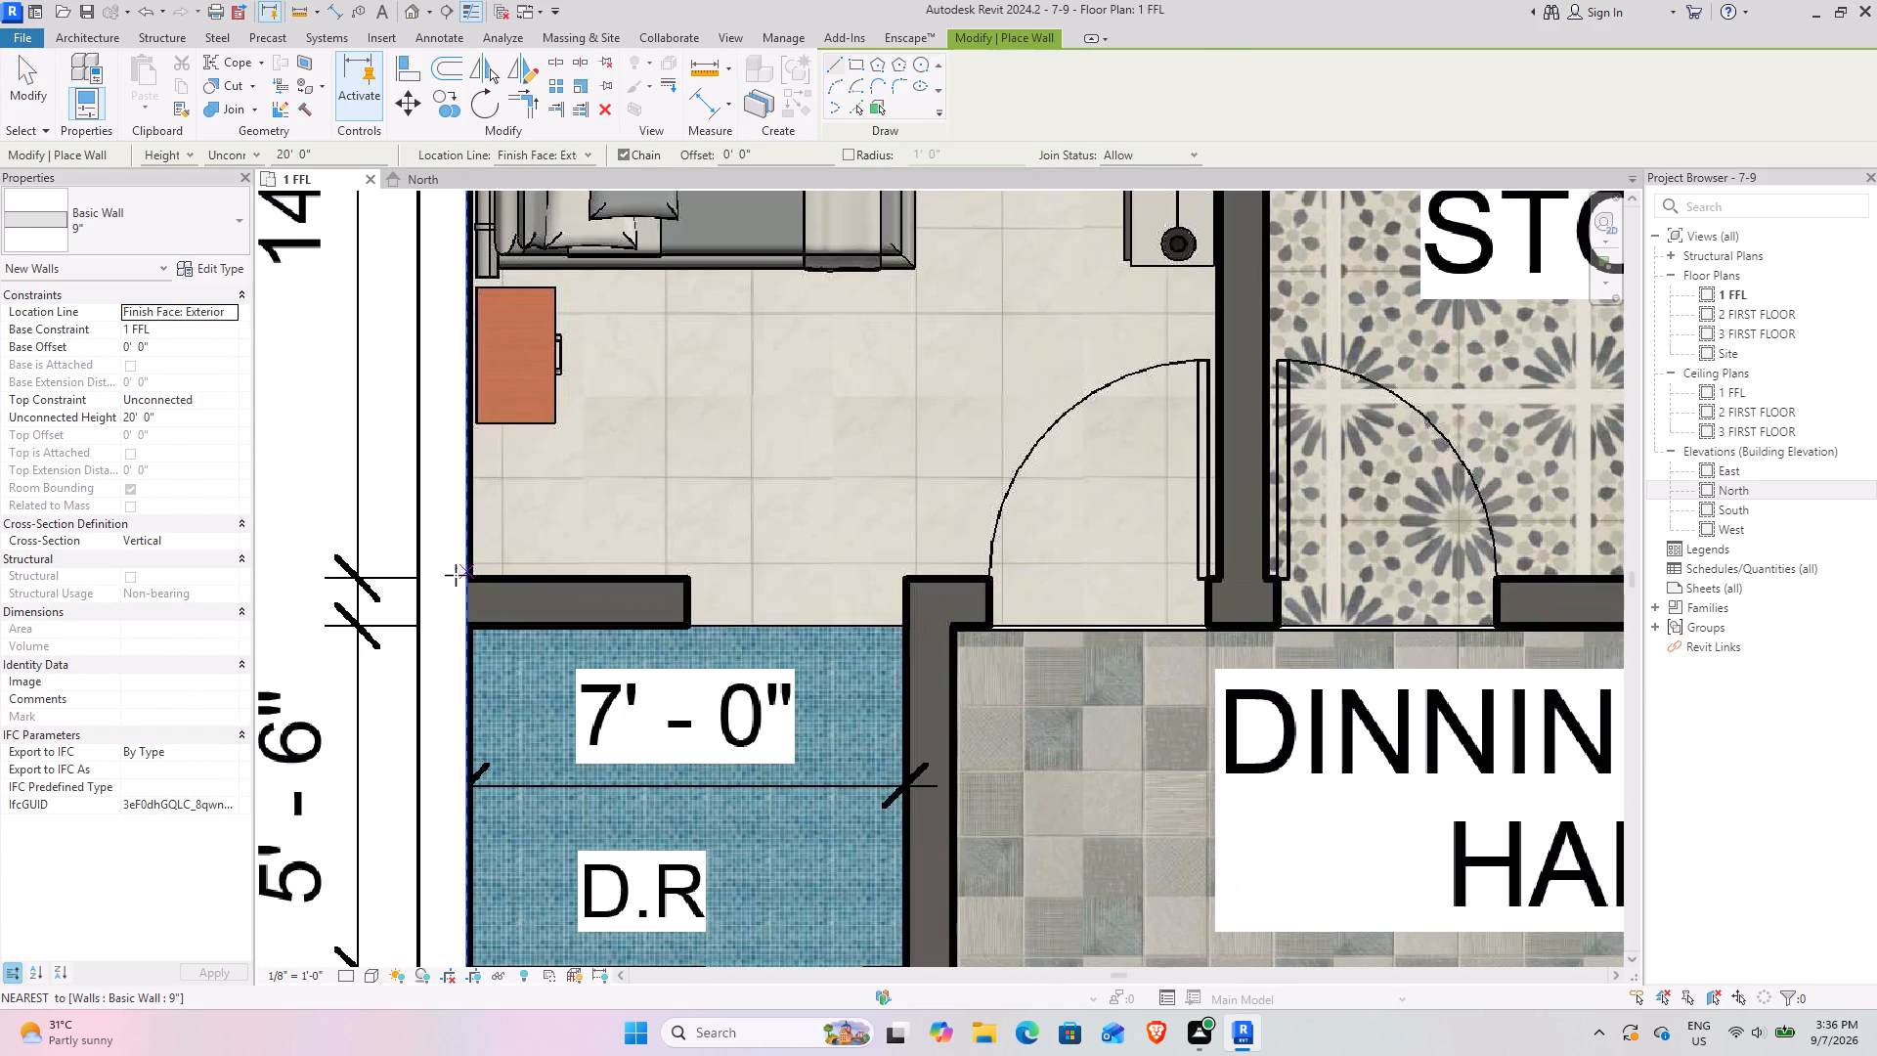
left_click(468, 578)
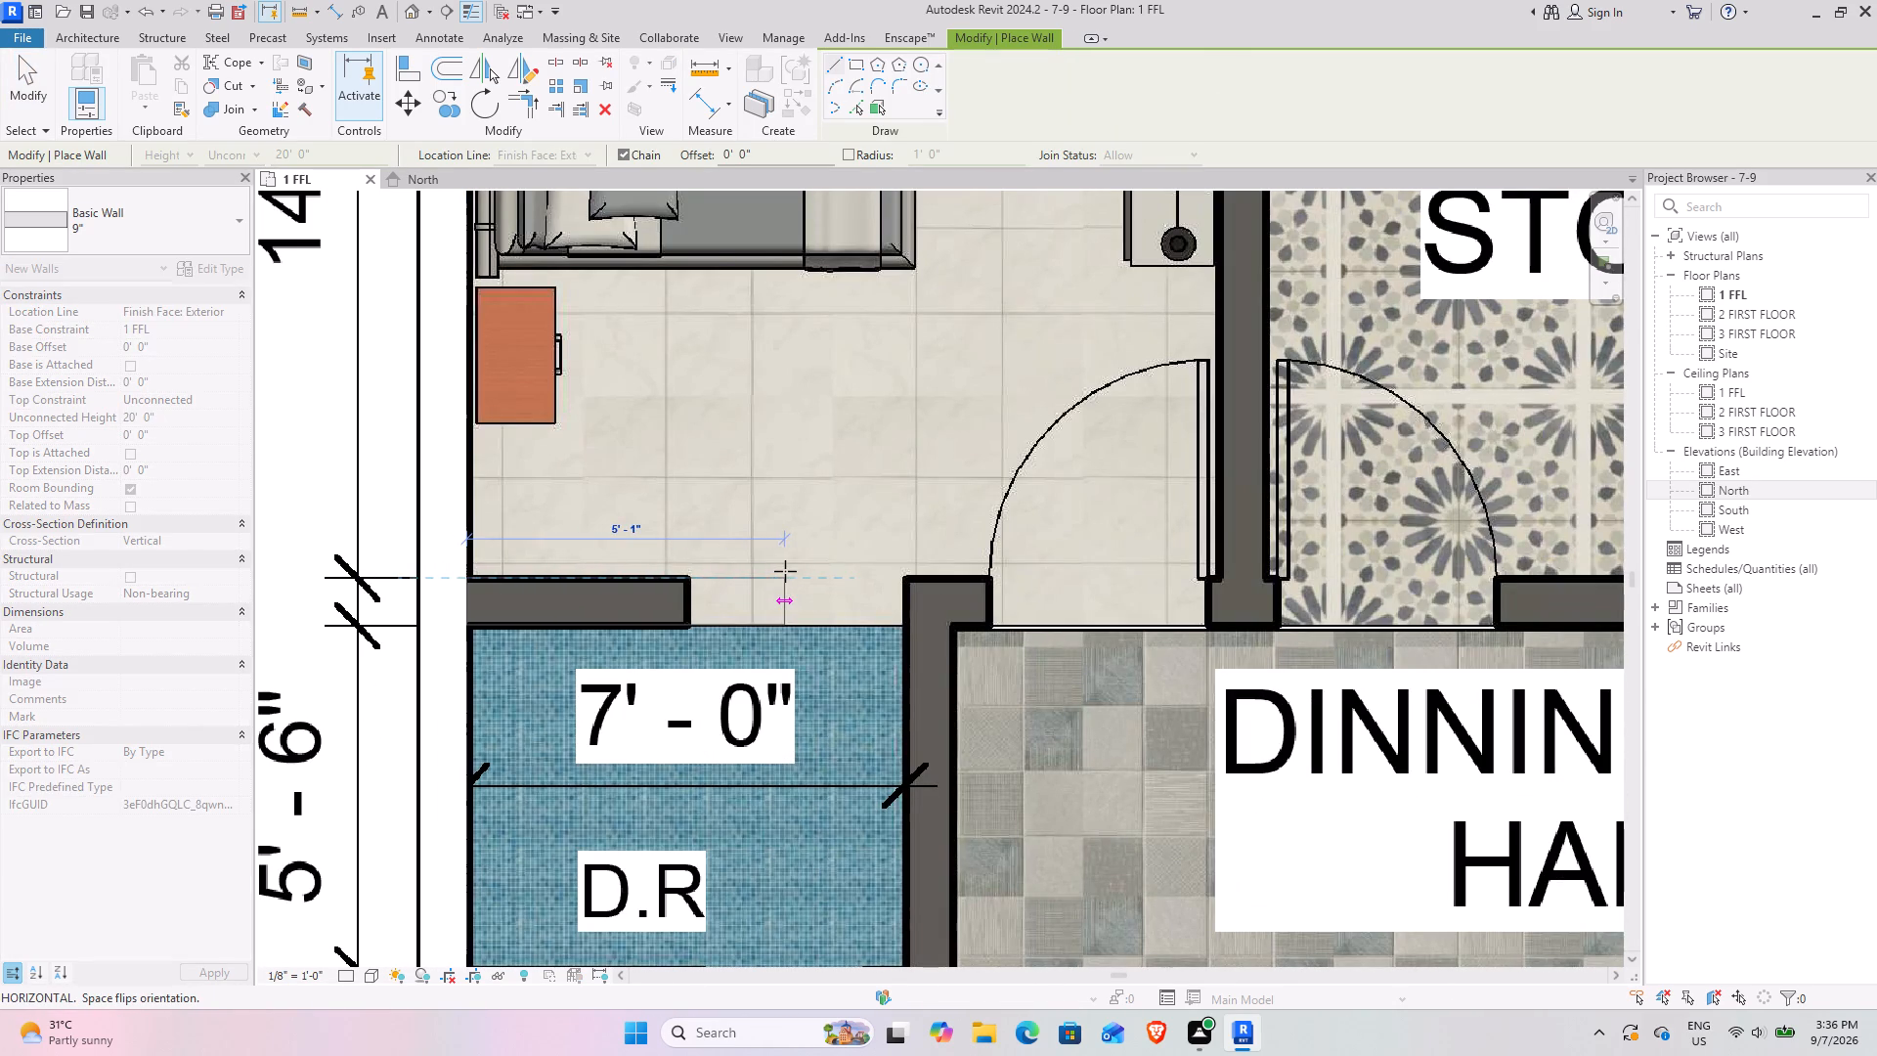
left_click(761, 576)
scroll(808, 612, "down", 4)
middle_click_drag(964, 621, 610, 647)
key("Escape")
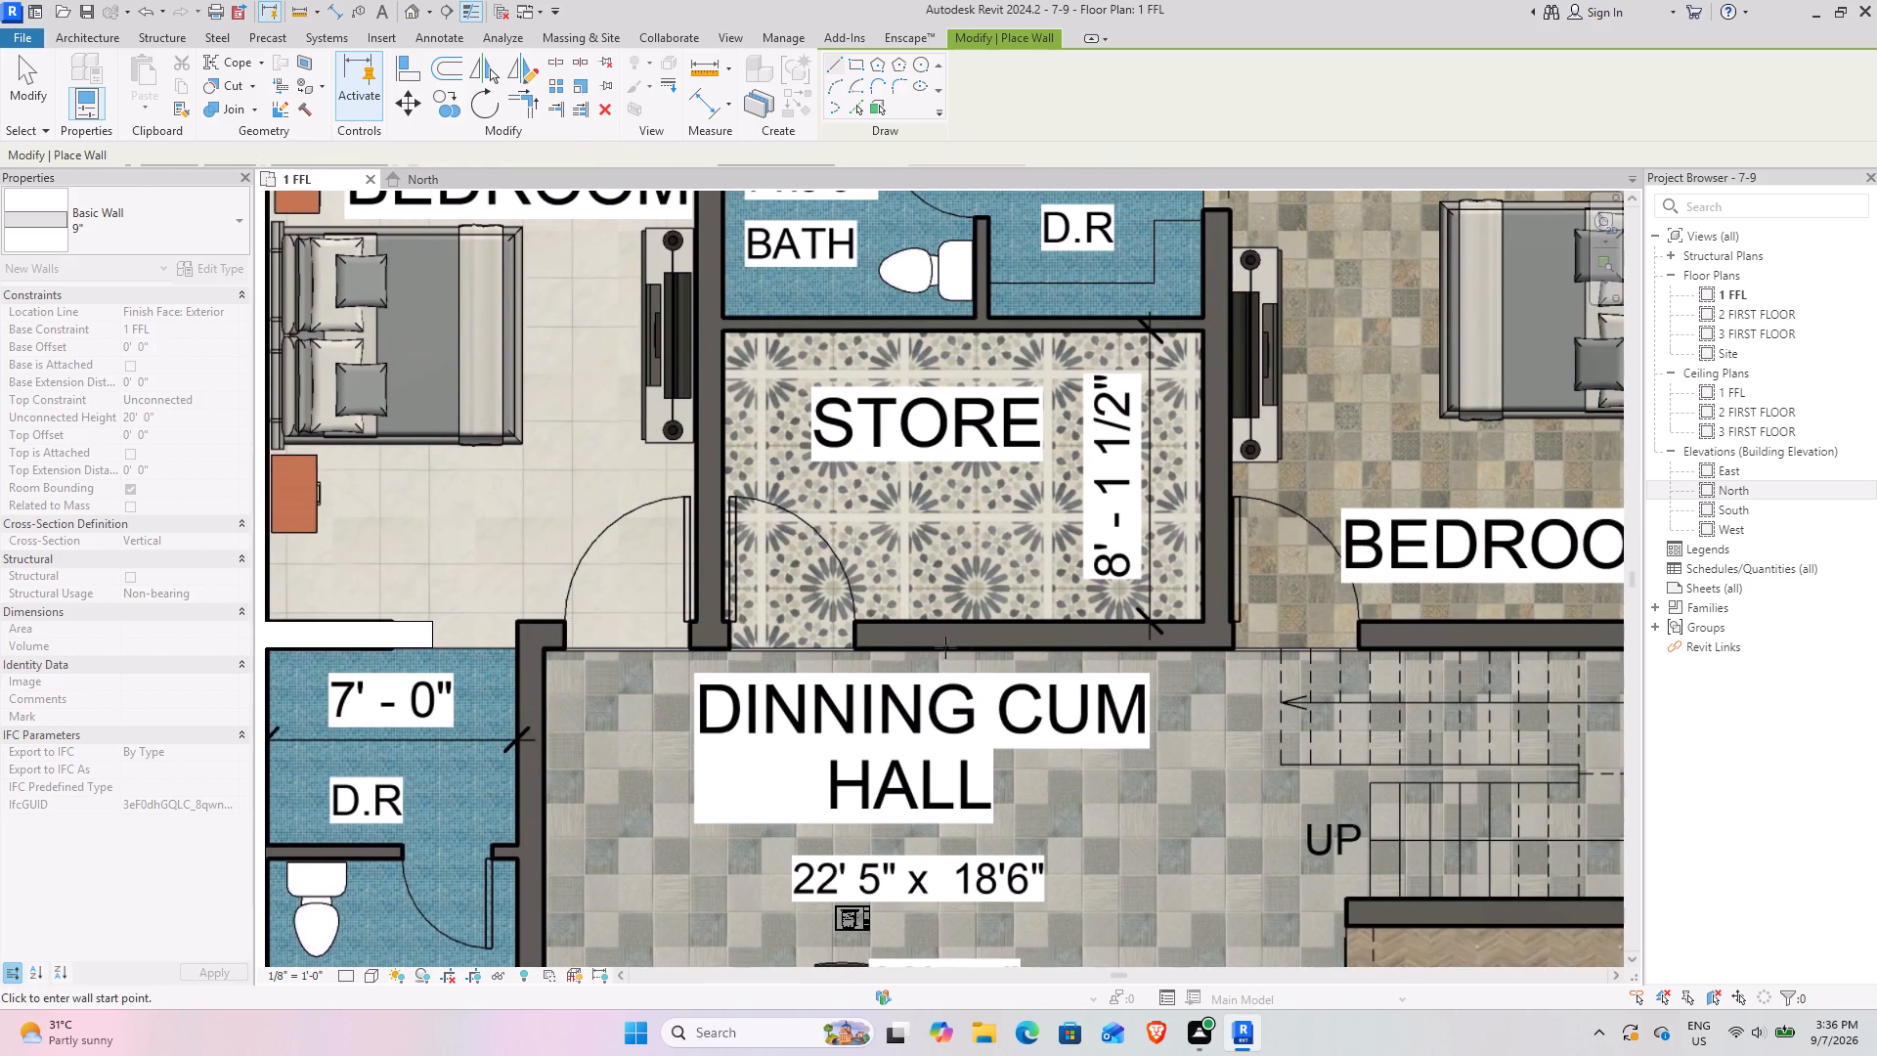
Draw a short 9" wall from the N-side exterior wall along the G.BATH face of its partition with the W-side bedroom.
middle_click_drag(962, 647, 736, 647)
scroll(718, 681, "down", 4)
middle_click_drag(734, 744, 803, 651)
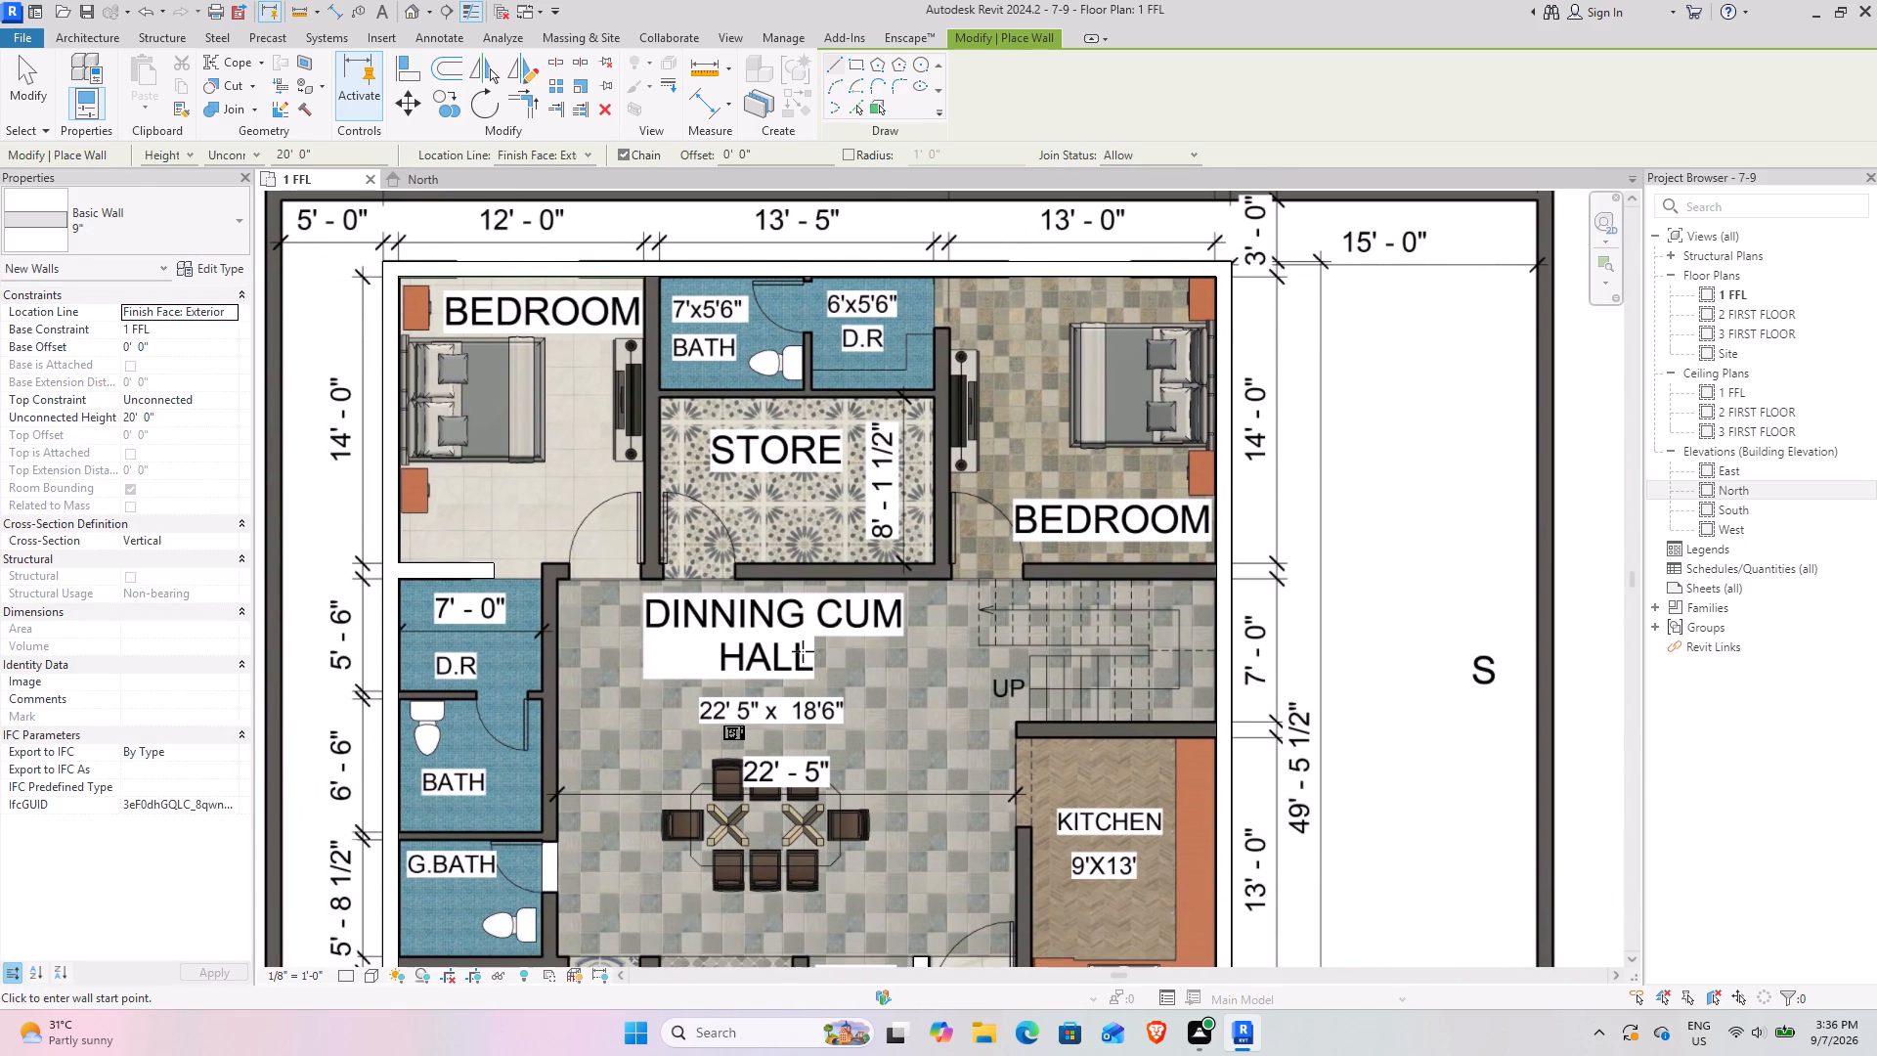
middle_click_drag(561, 893, 632, 524)
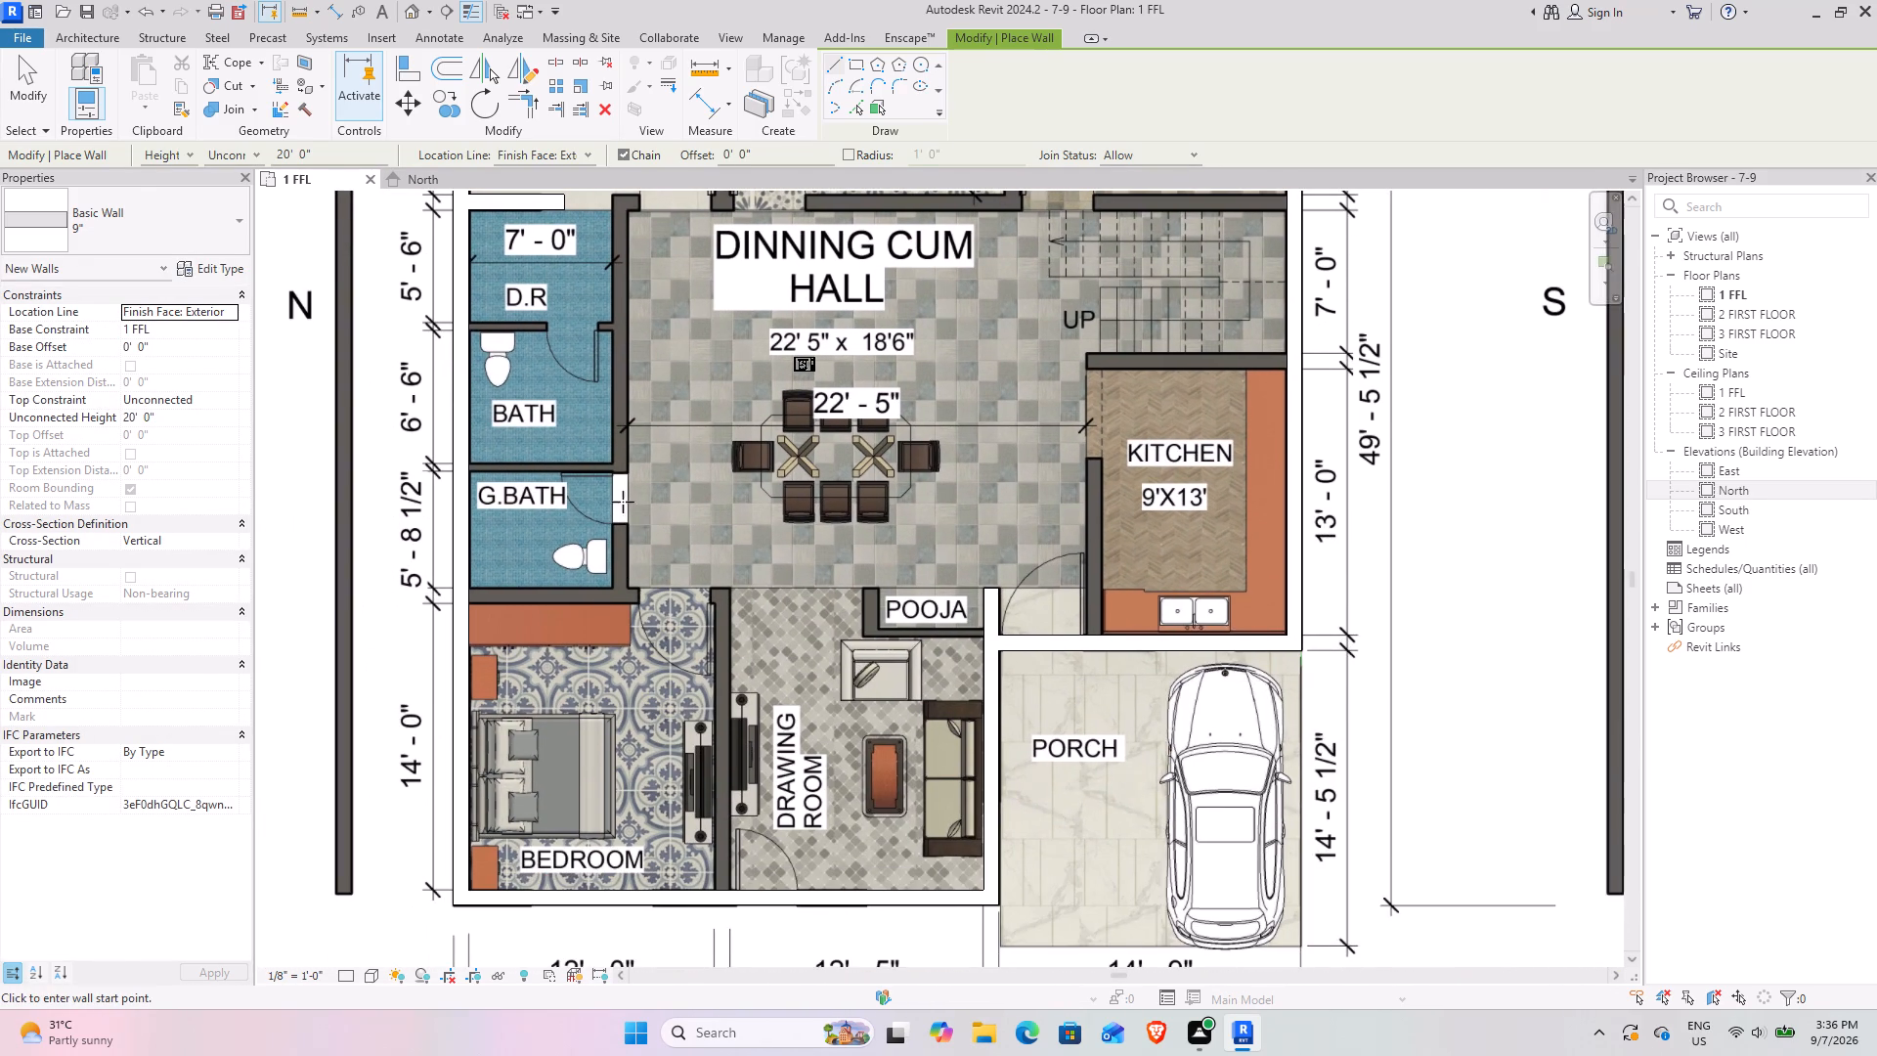
scroll(620, 489, "up", 5)
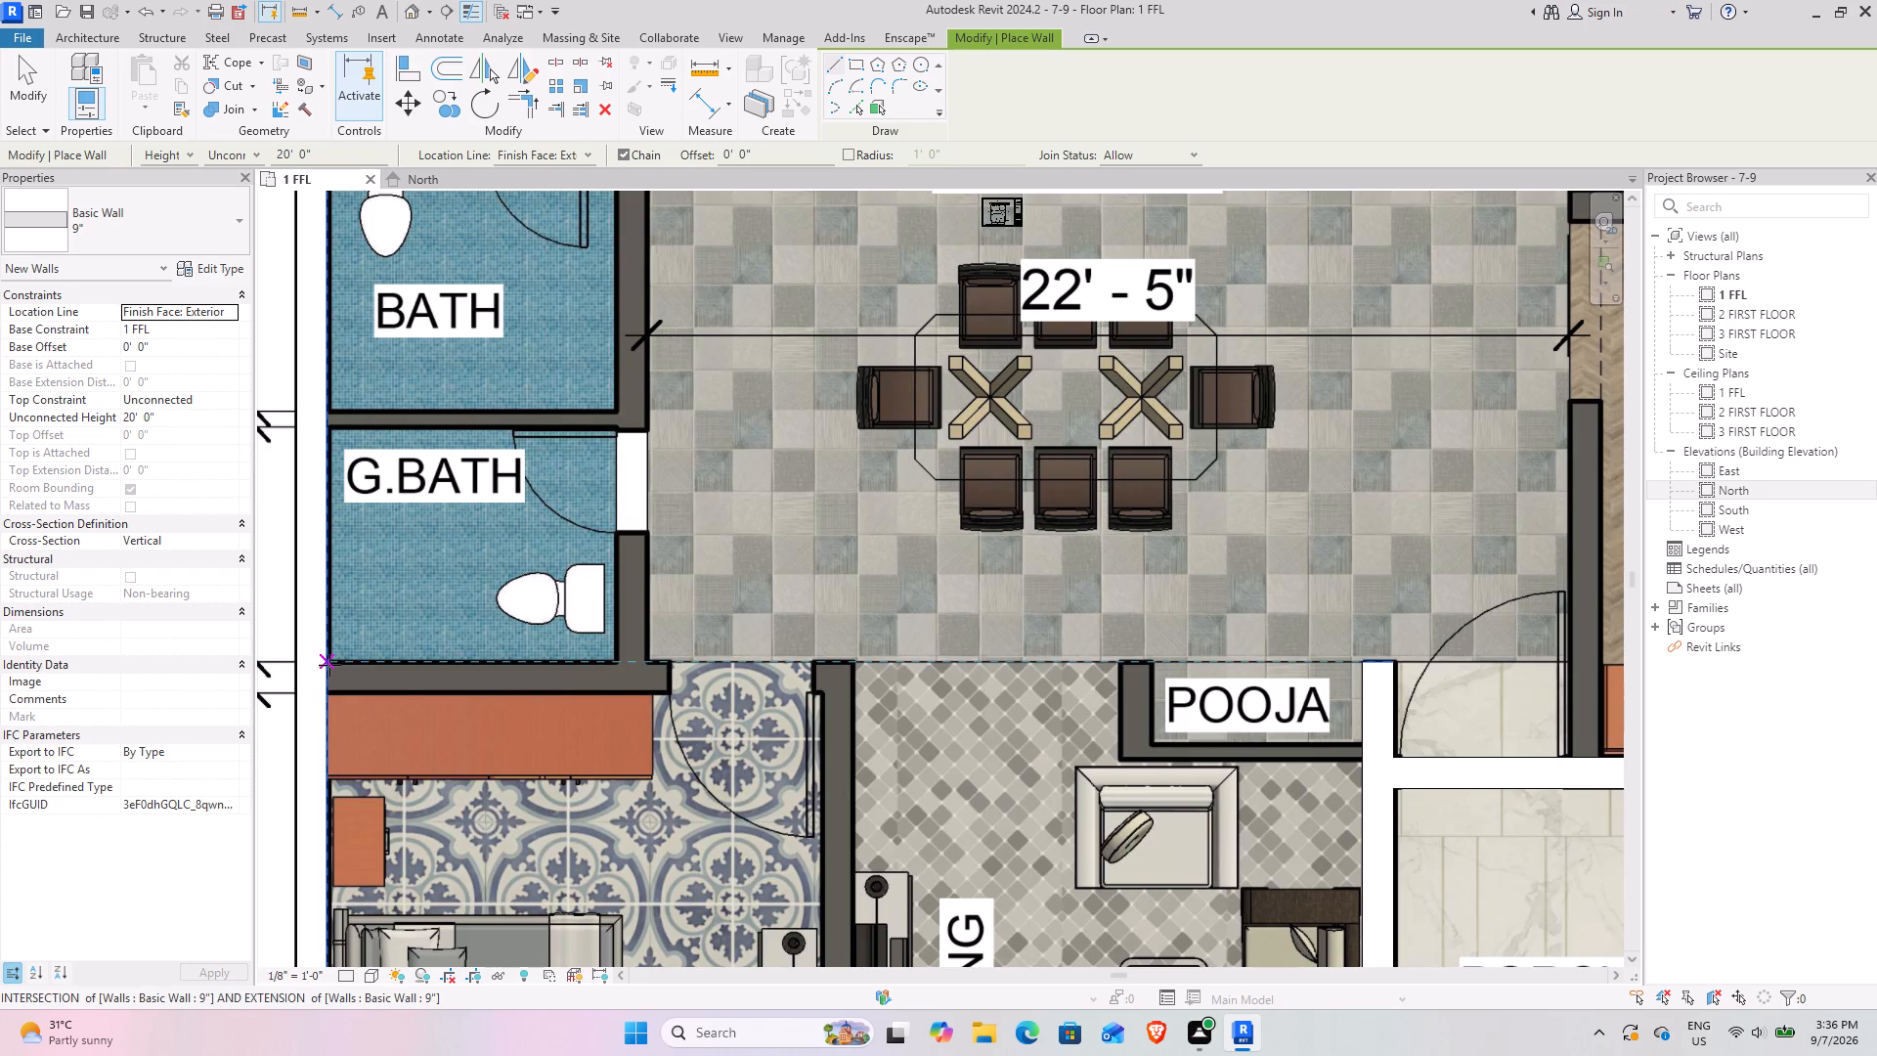
left_click(329, 665)
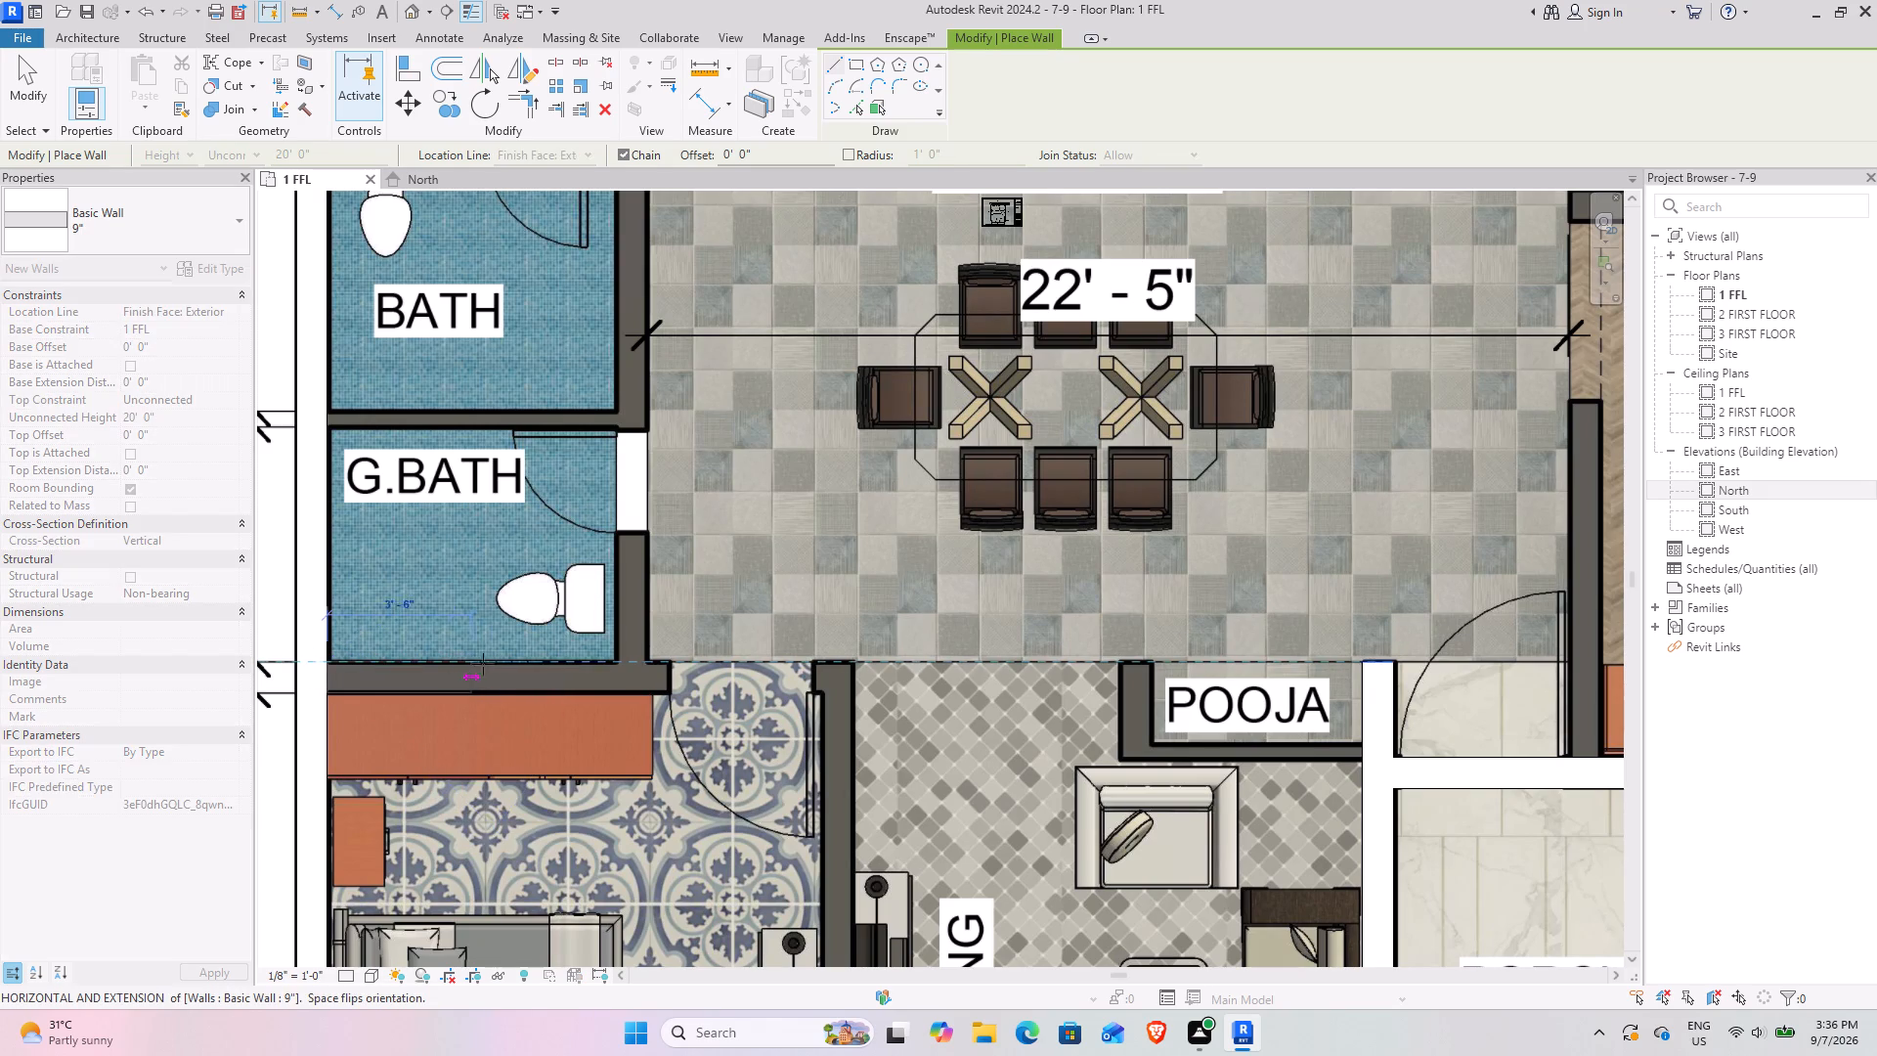
left_click(502, 660)
key("Escape")
Draw a short flipped 9" wall from the W-side exterior wall along the drawing room face of its partition with the bedroom.
scroll(654, 732, "down", 3)
middle_click_drag(797, 722, 580, 429)
scroll(558, 774, "up", 8)
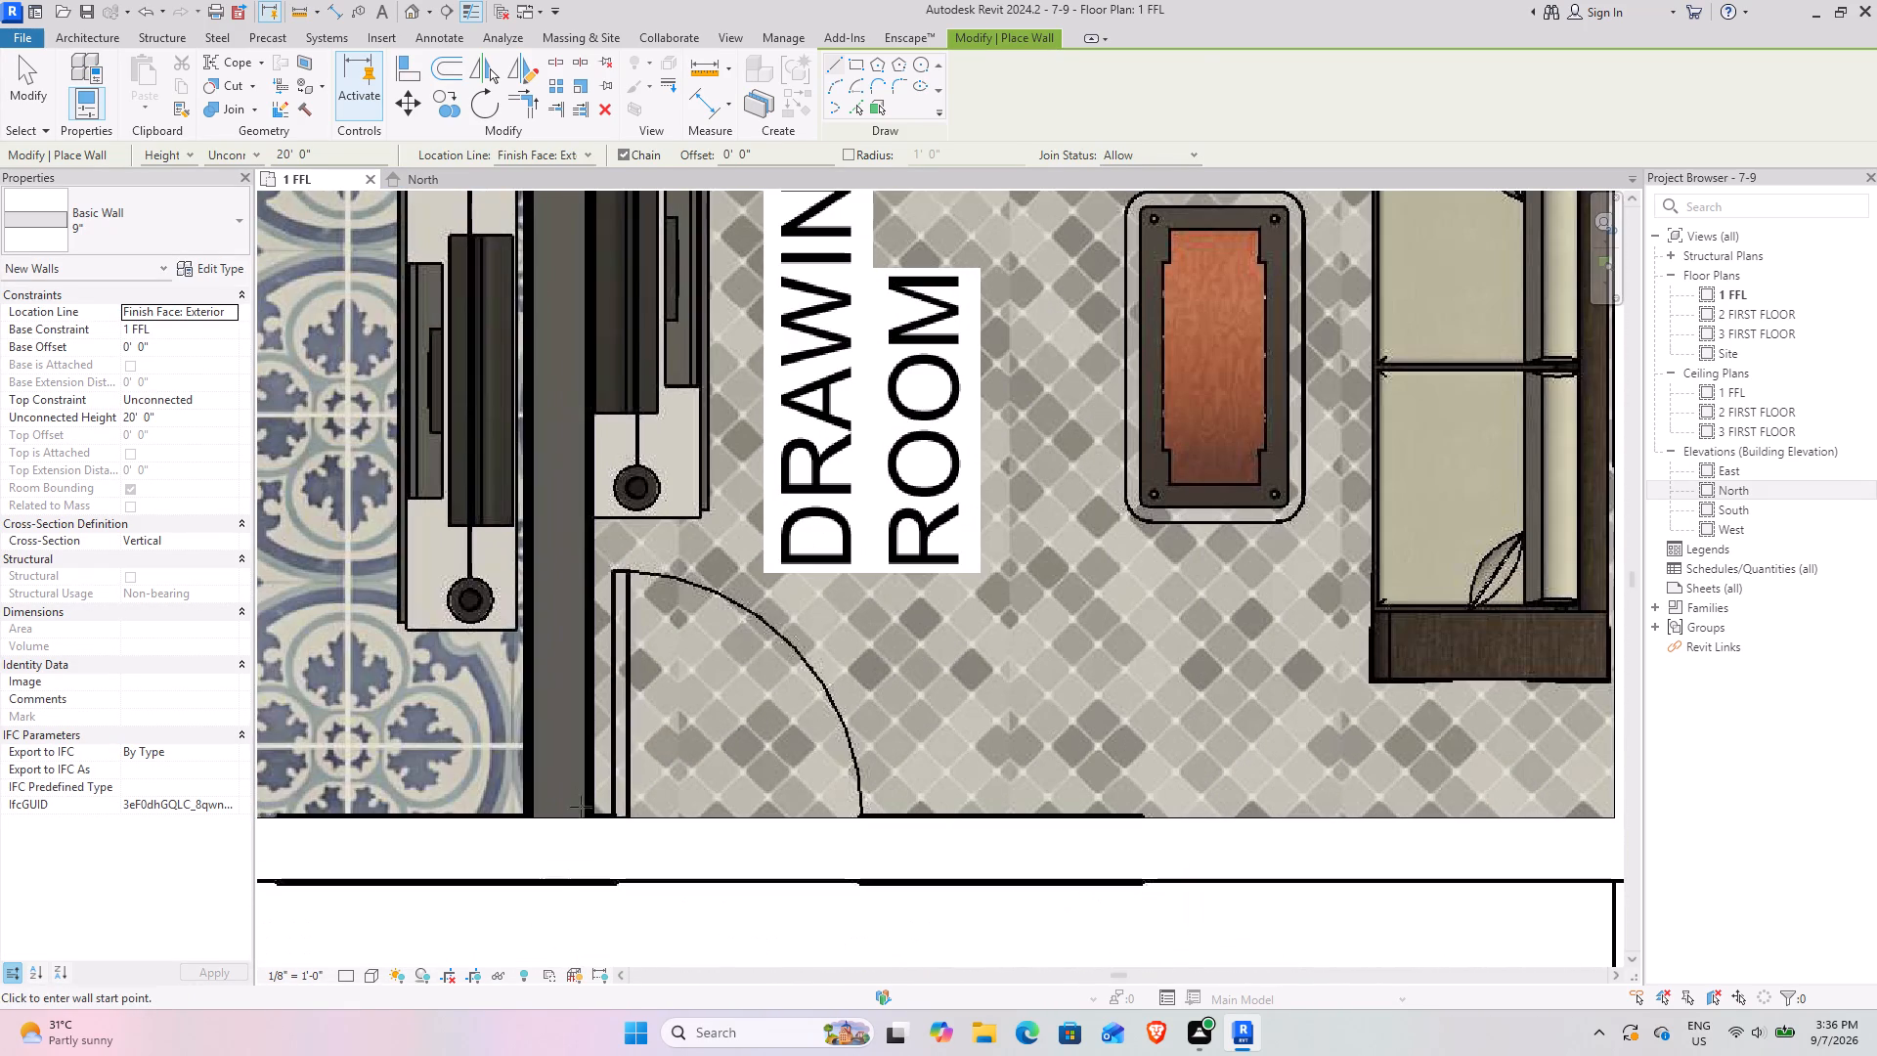
left_click(590, 818)
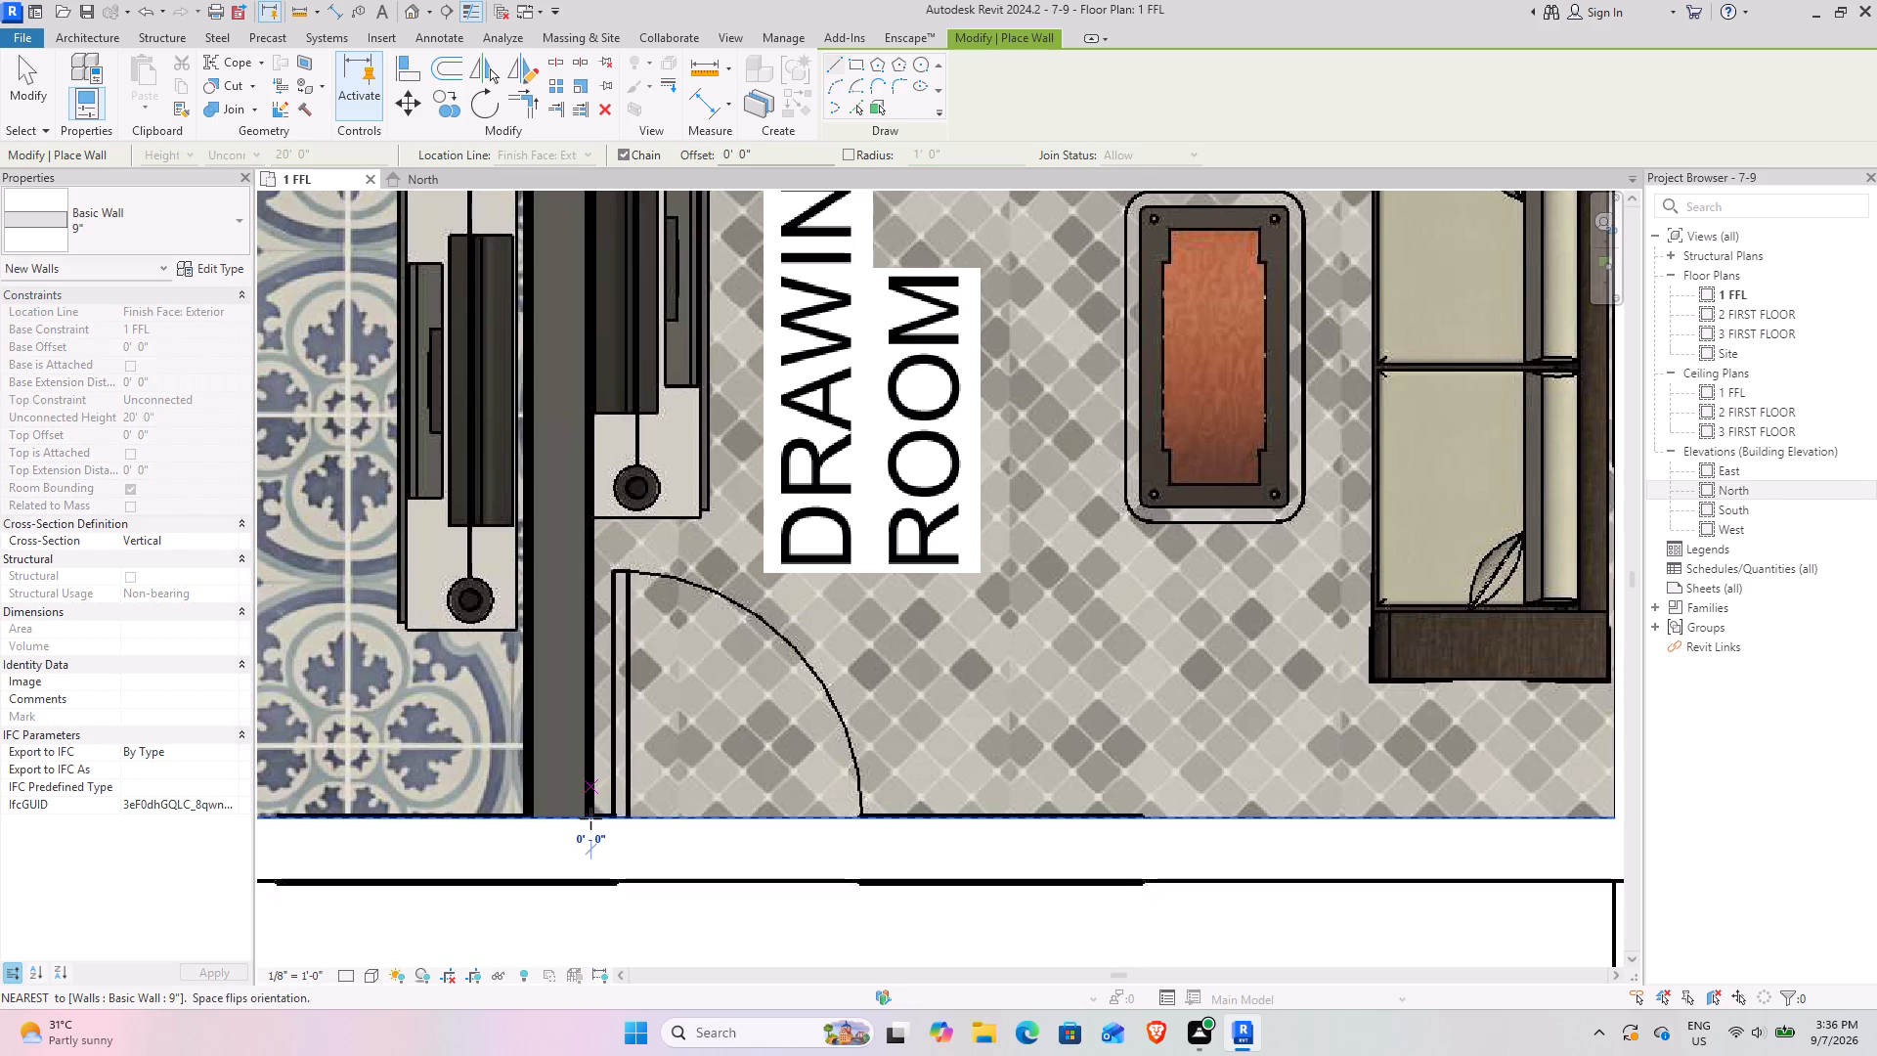
key("space")
left_click(588, 709)
scroll(588, 709, "down", 8)
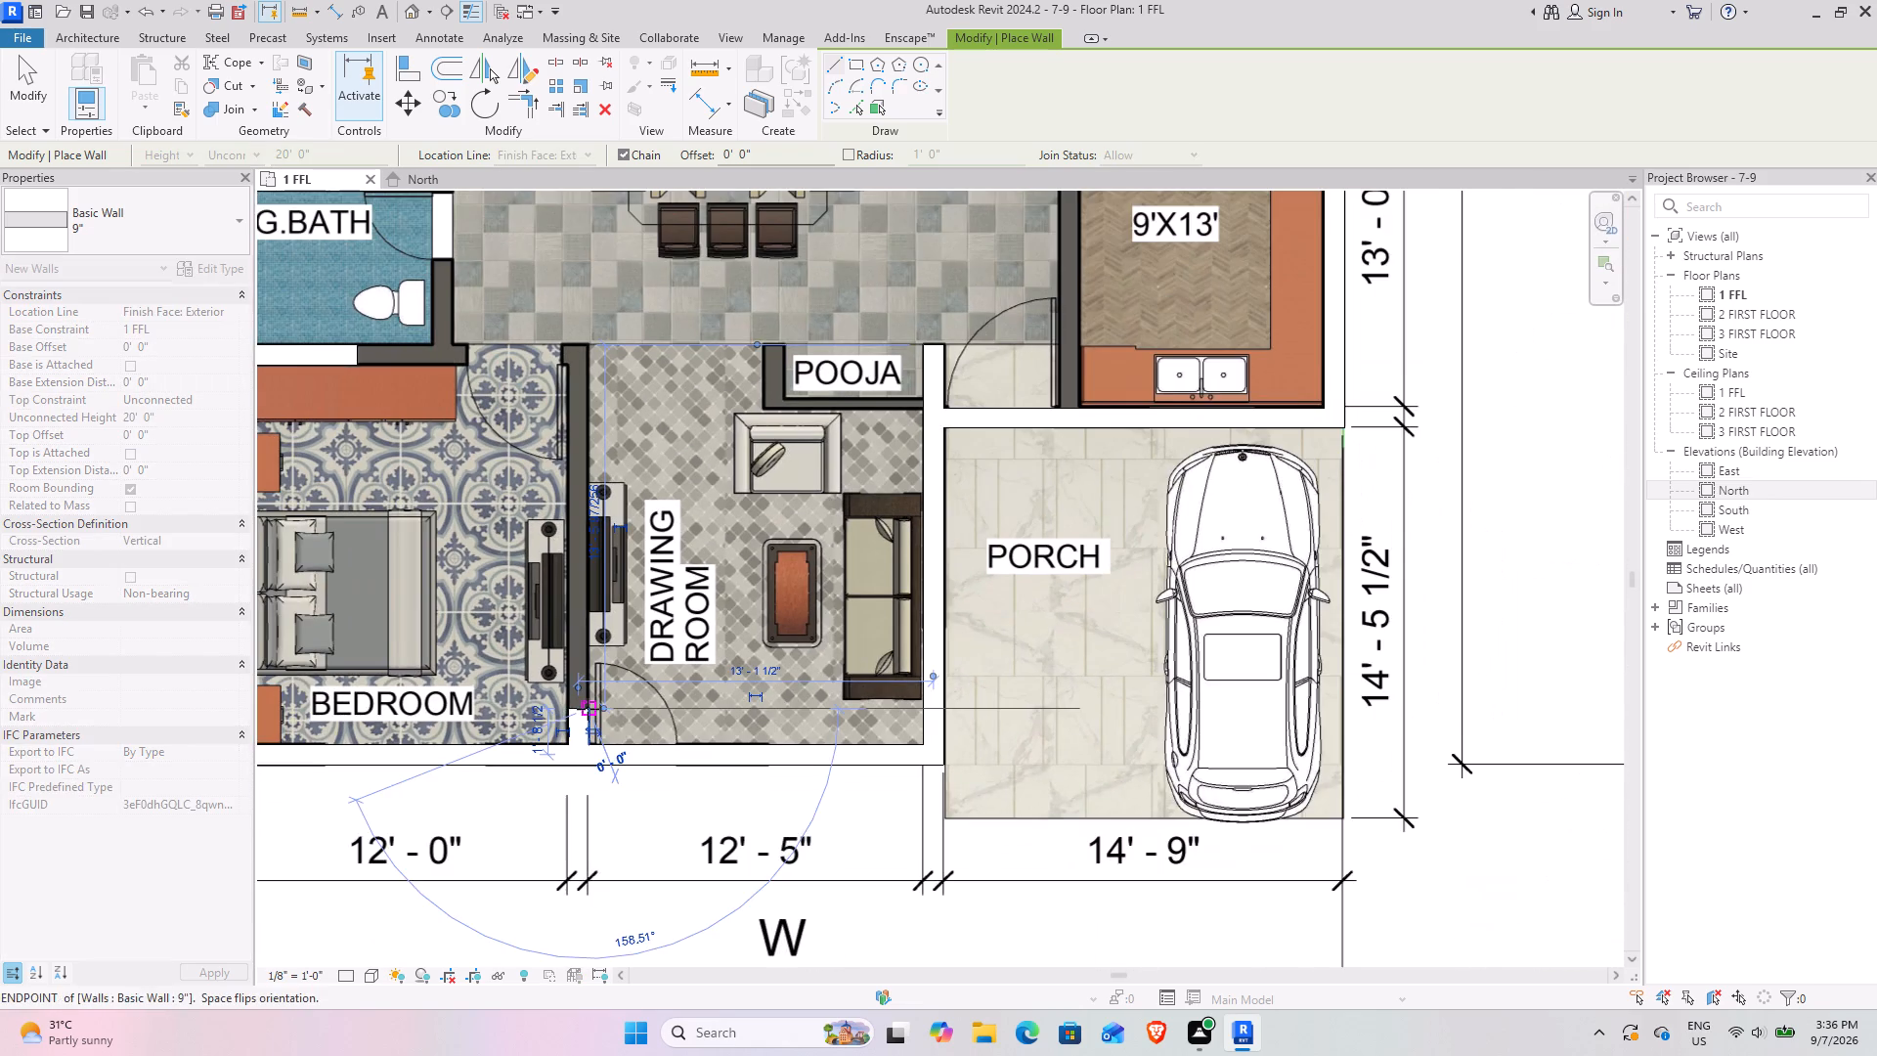
middle_click_drag(588, 709, 606, 858)
middle_click_drag(607, 696, 607, 858)
key("Escape")
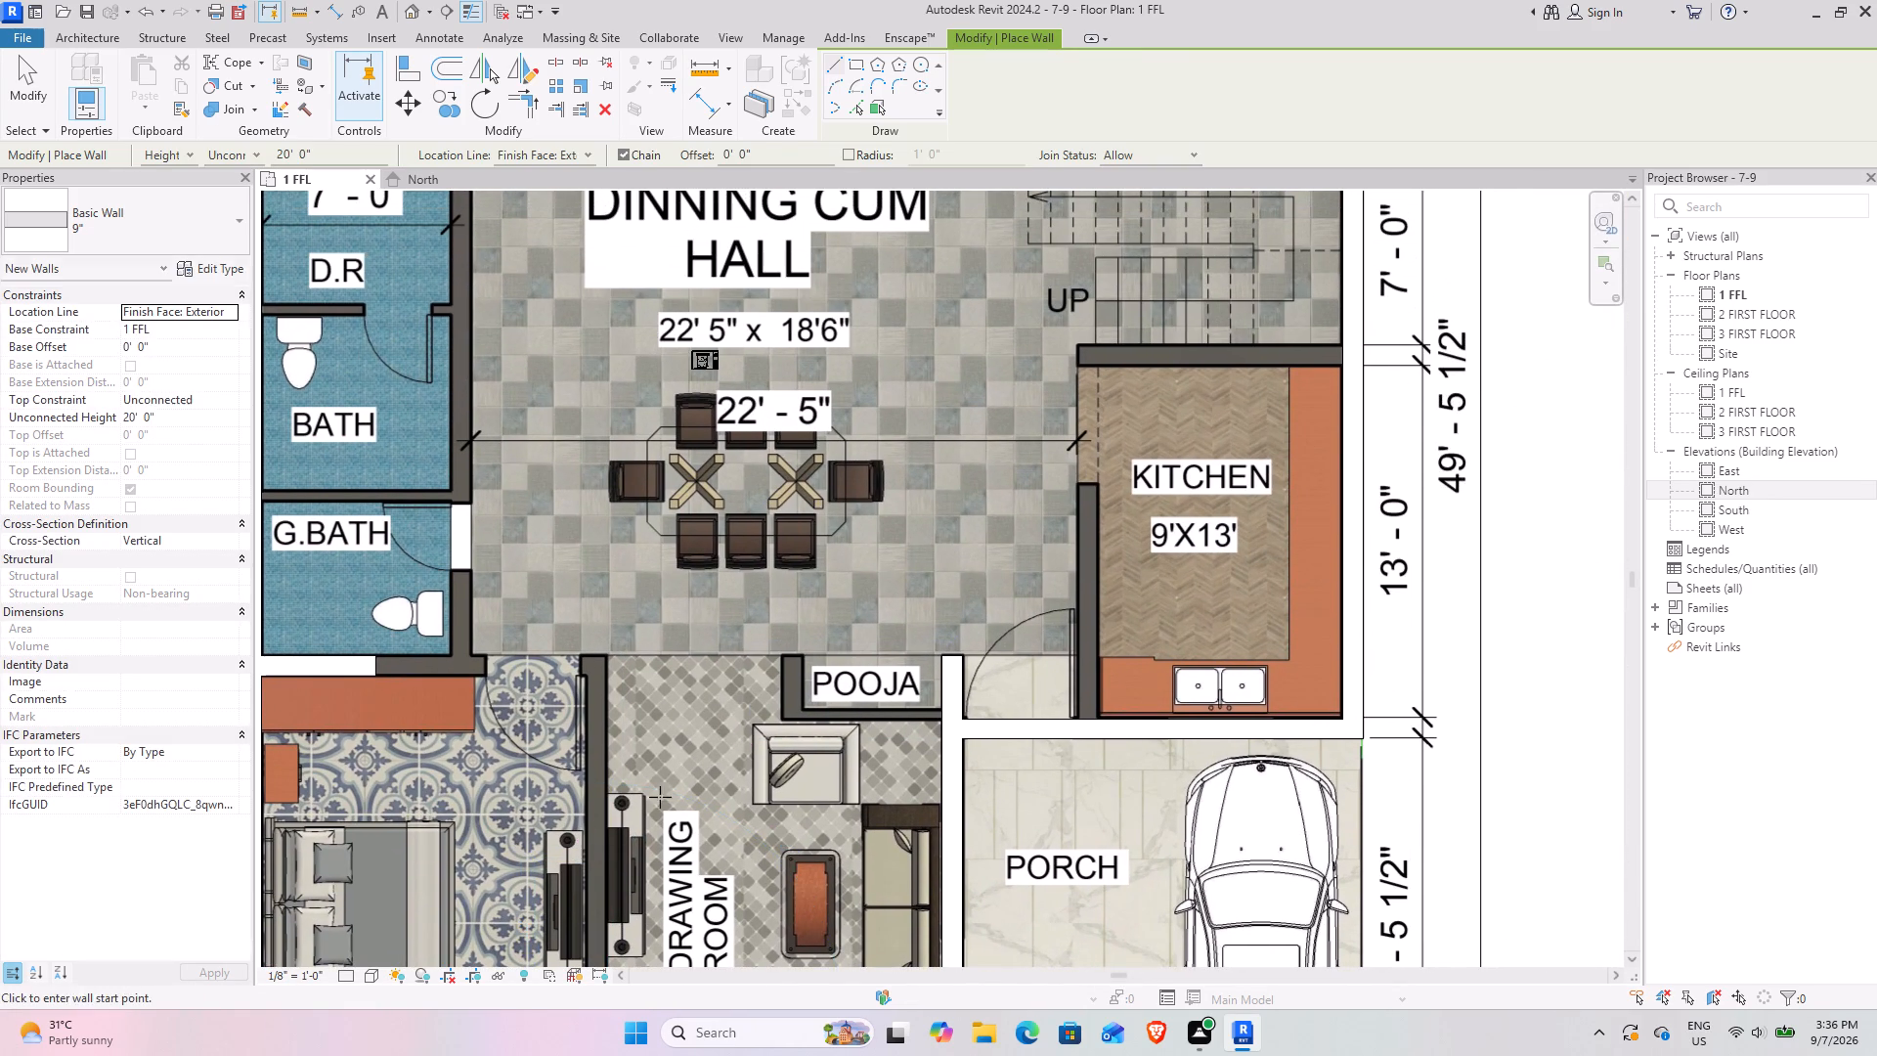
Draw a short flipped 9" wall from the hall-side corner along the drawing room face of the POOJA side wall.
scroll(786, 667, "up", 7)
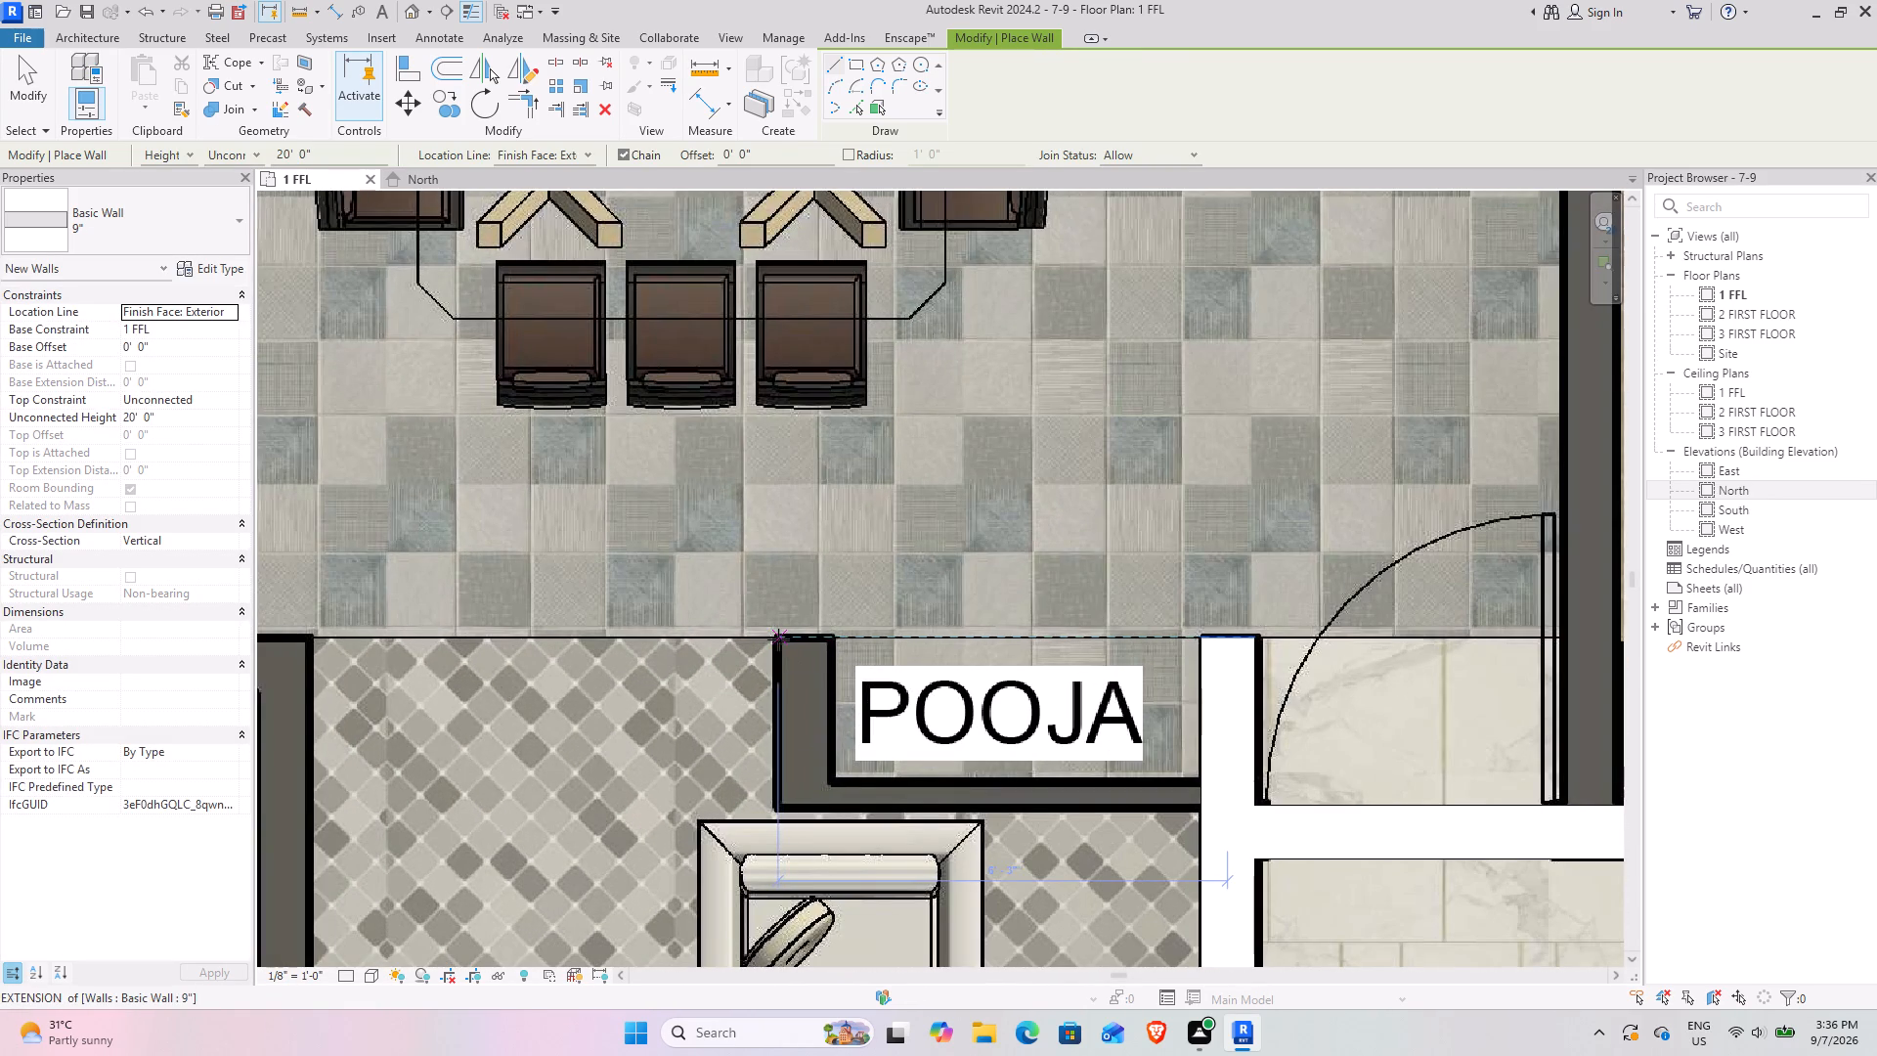
left_click(774, 639)
key("space")
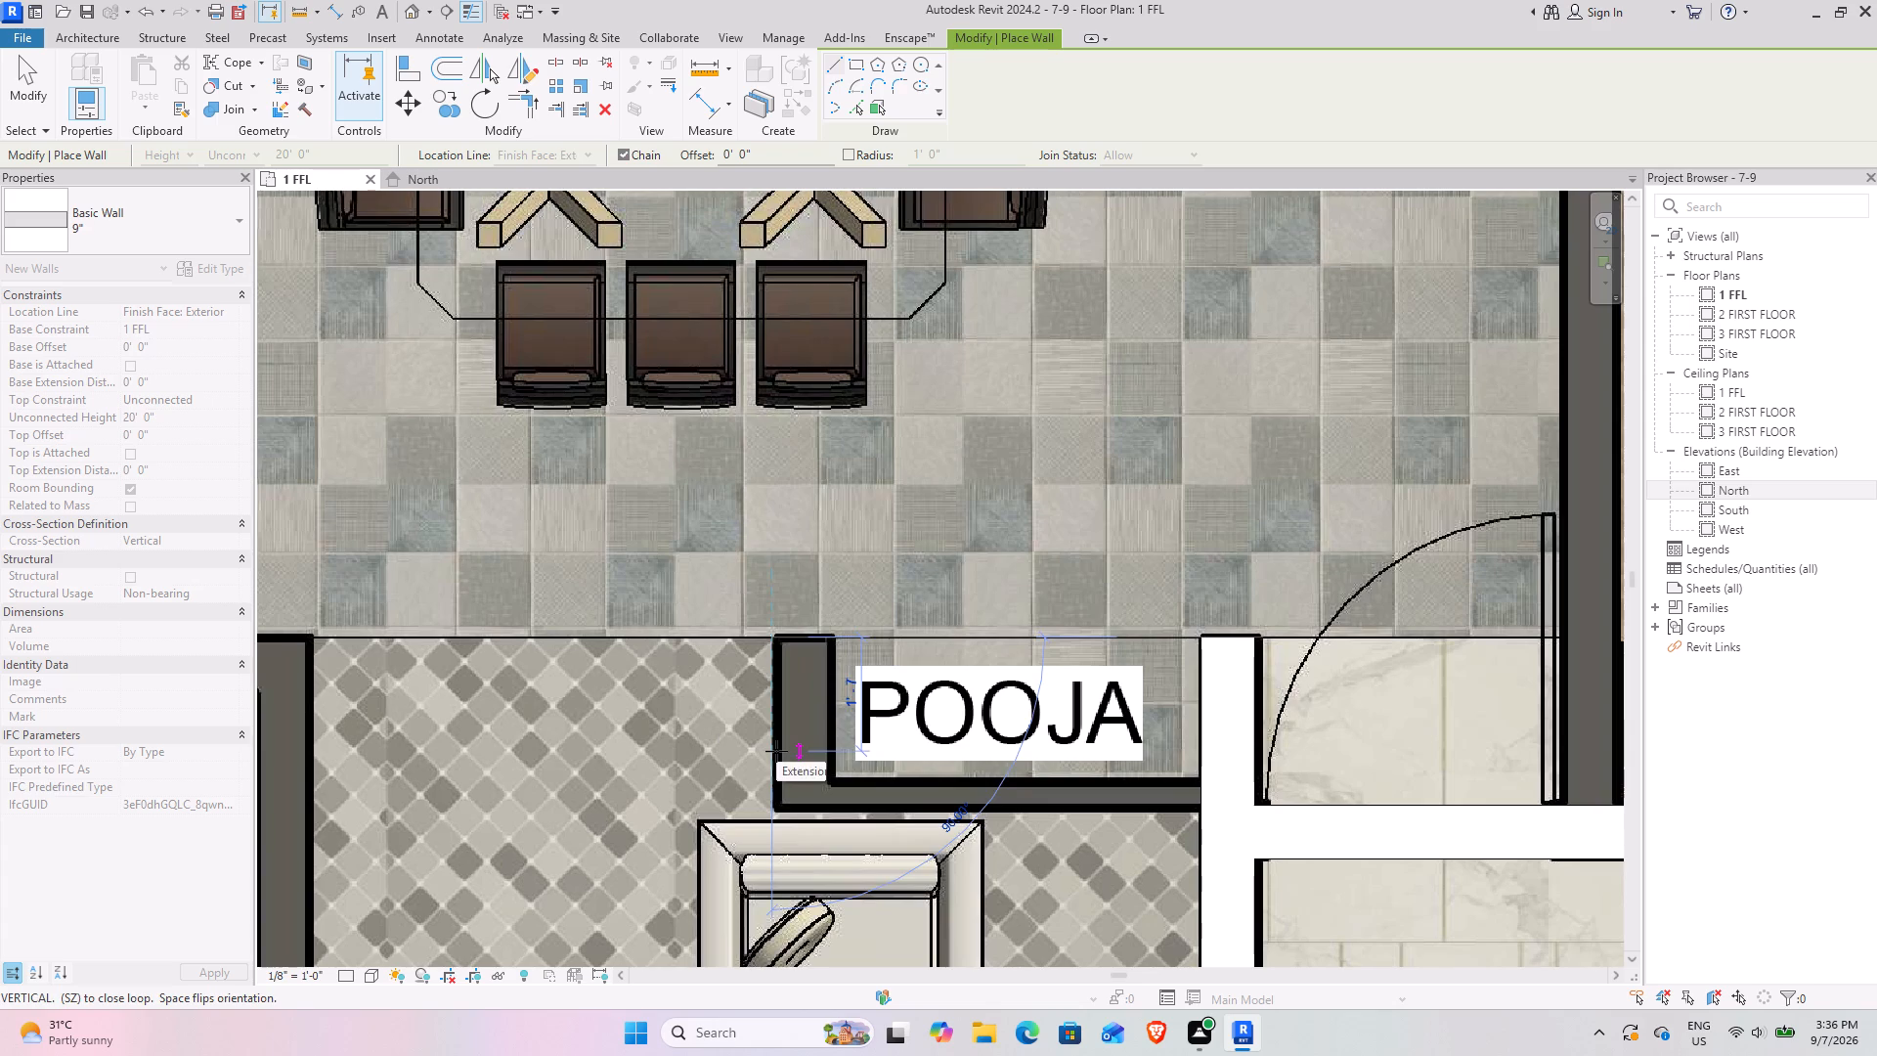
left_click(776, 751)
key("Escape")
Draw a short flipped 9" wall from the porch-side wall along the kitchen face of the kitchen-hall partition, and end the chain.
scroll(776, 764, "down", 3)
middle_click_drag(894, 782, 623, 828)
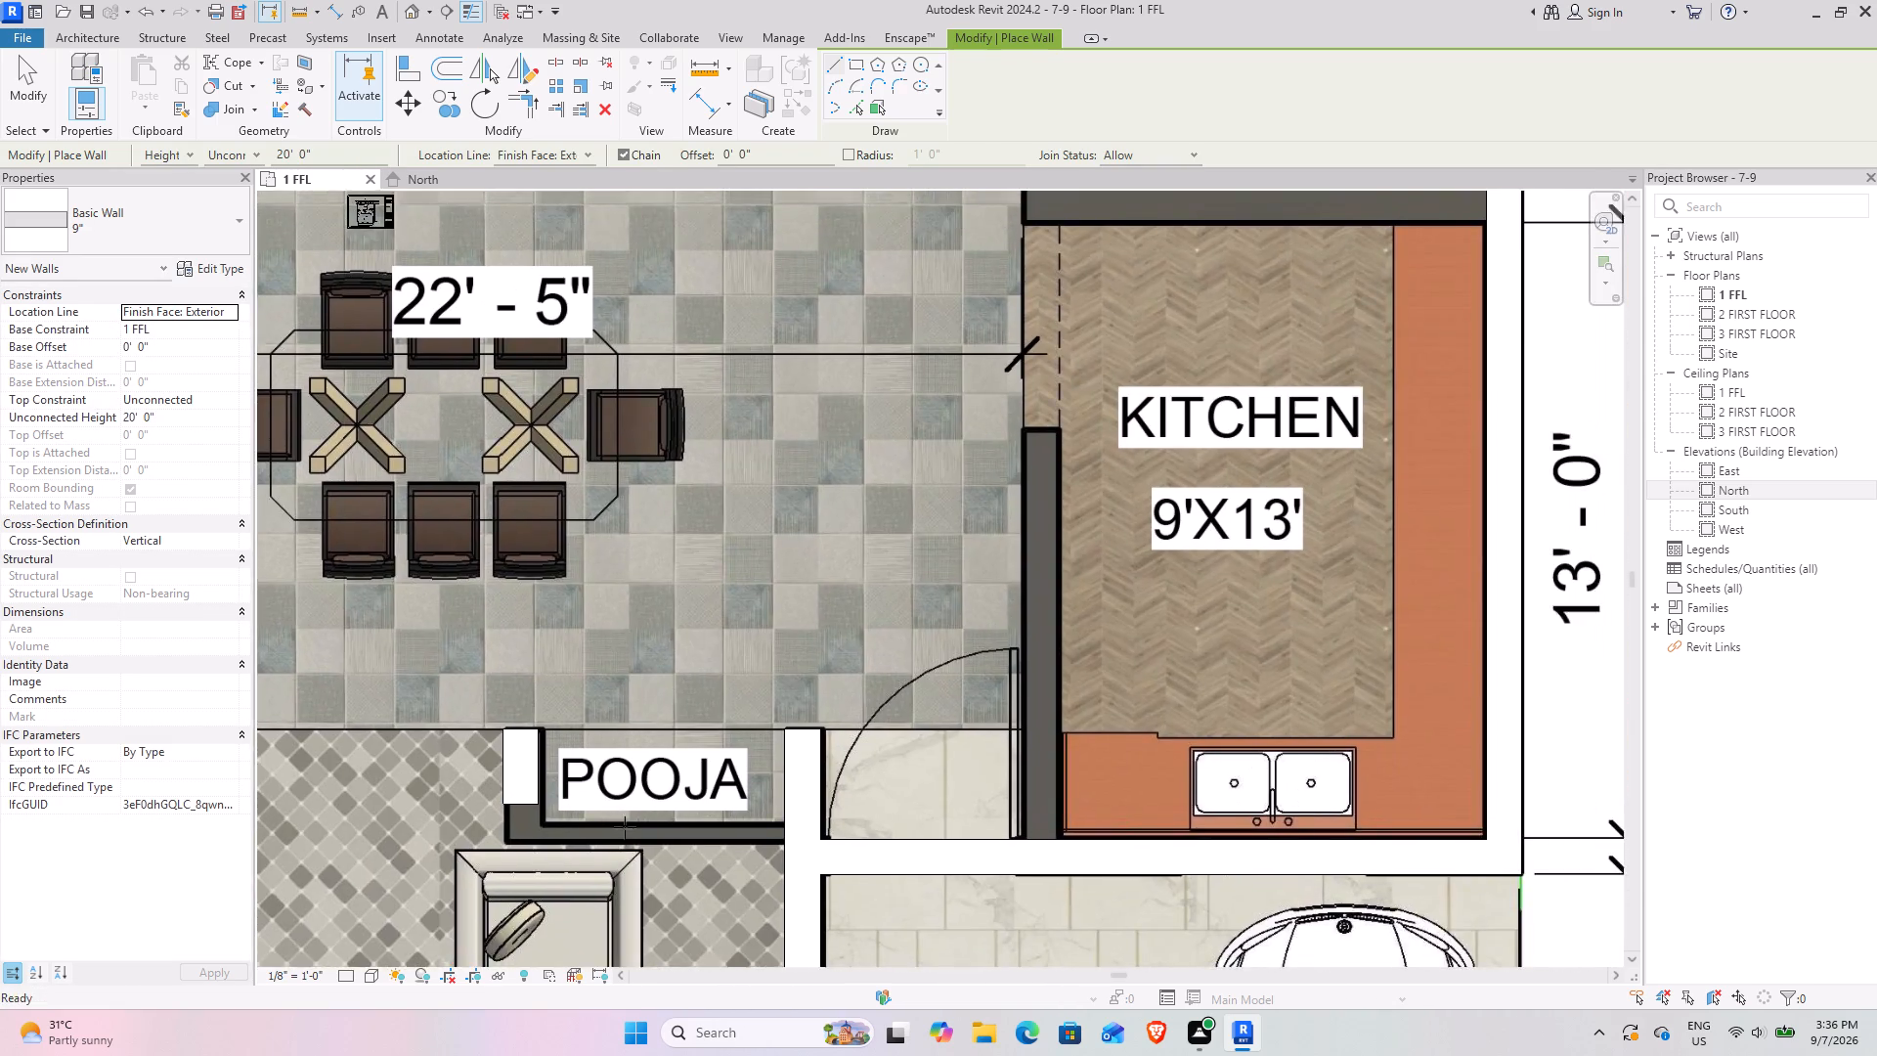
scroll(625, 827, "down", 4)
middle_click_drag(885, 716, 746, 868)
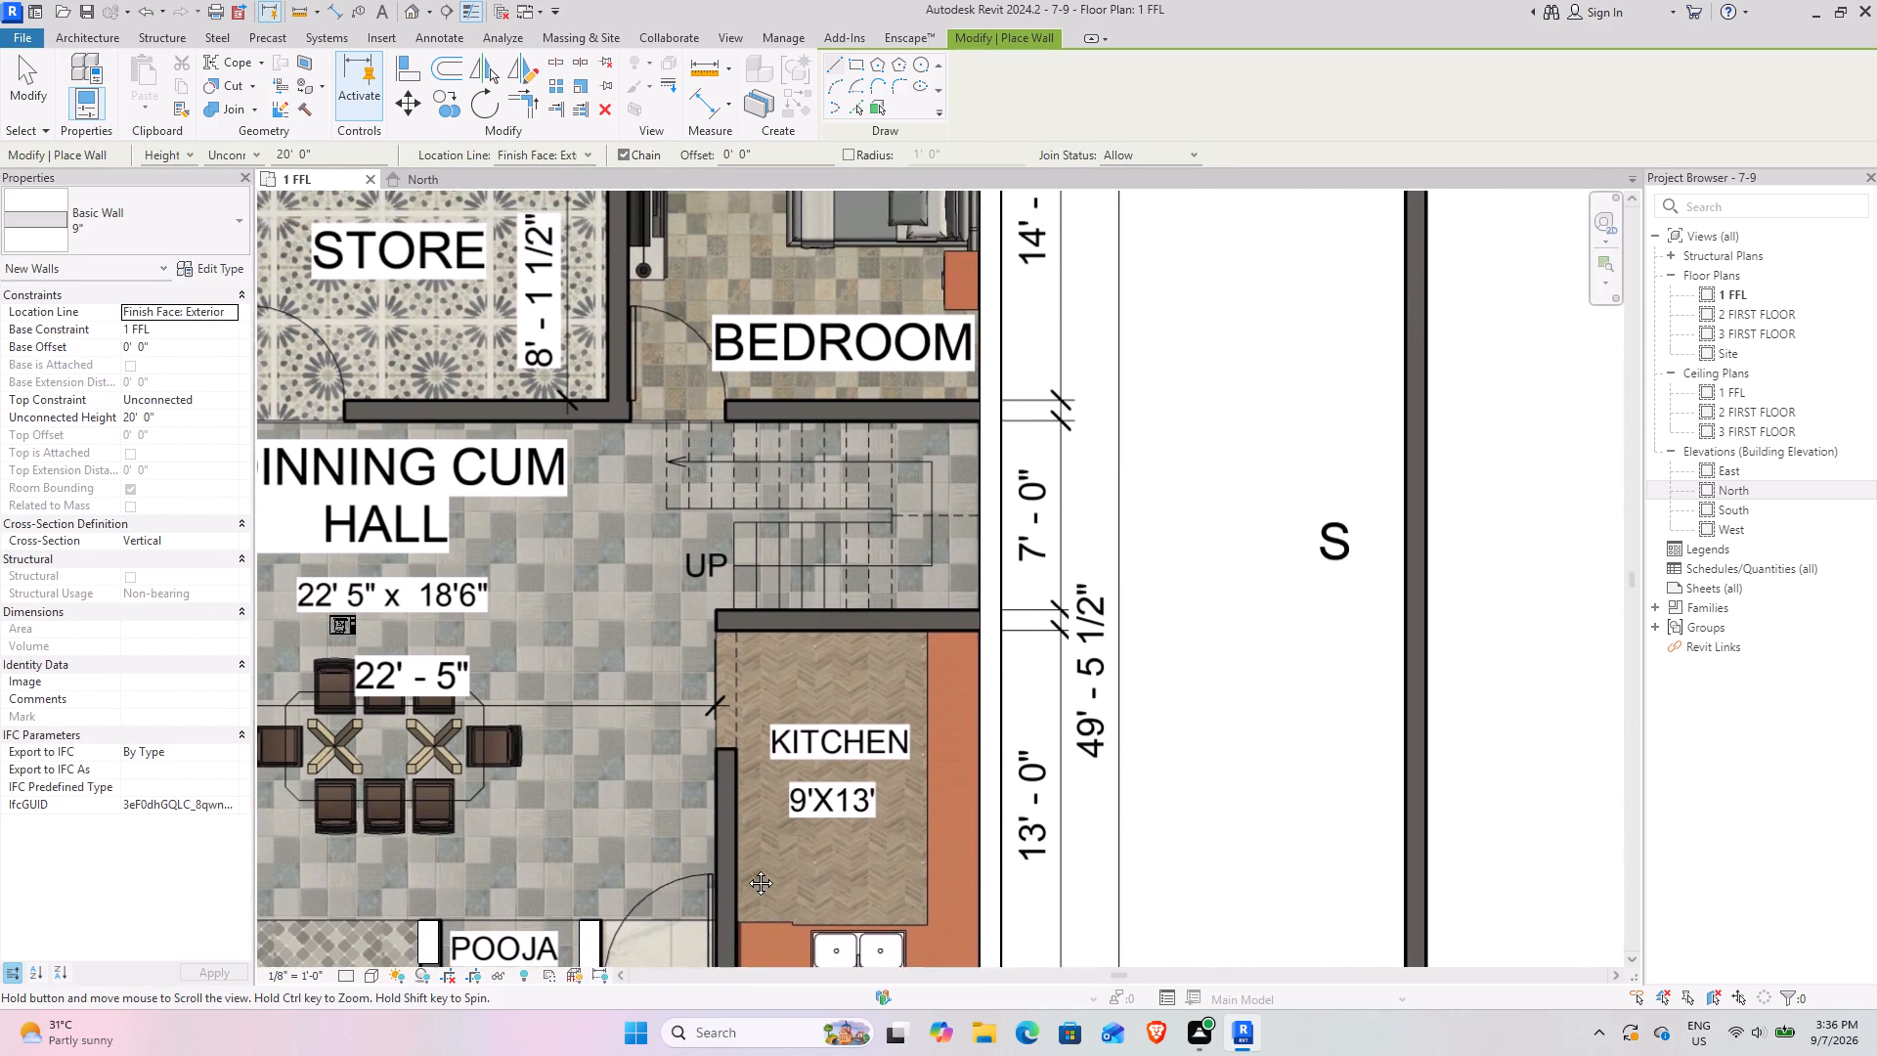
middle_click_drag(746, 868, 738, 781)
scroll(720, 845, "up", 4)
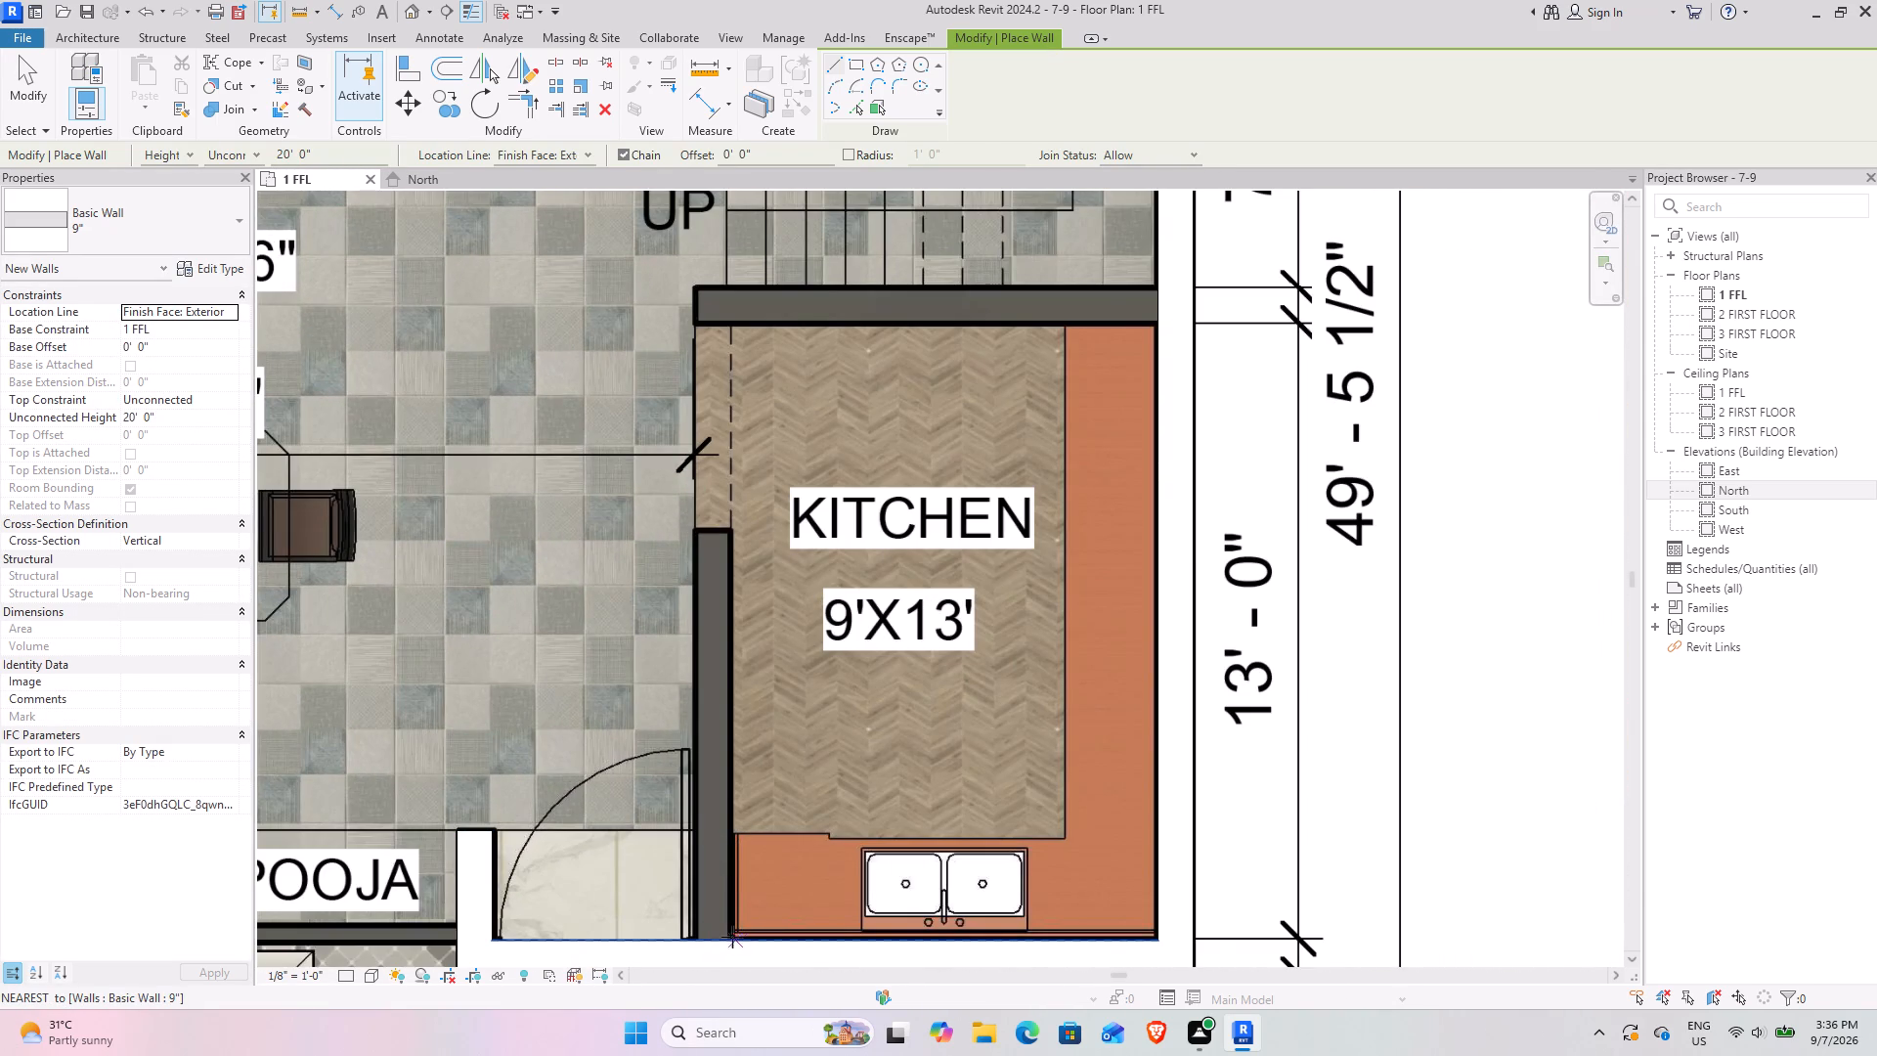
scroll(723, 937, "up", 4)
left_click(736, 943)
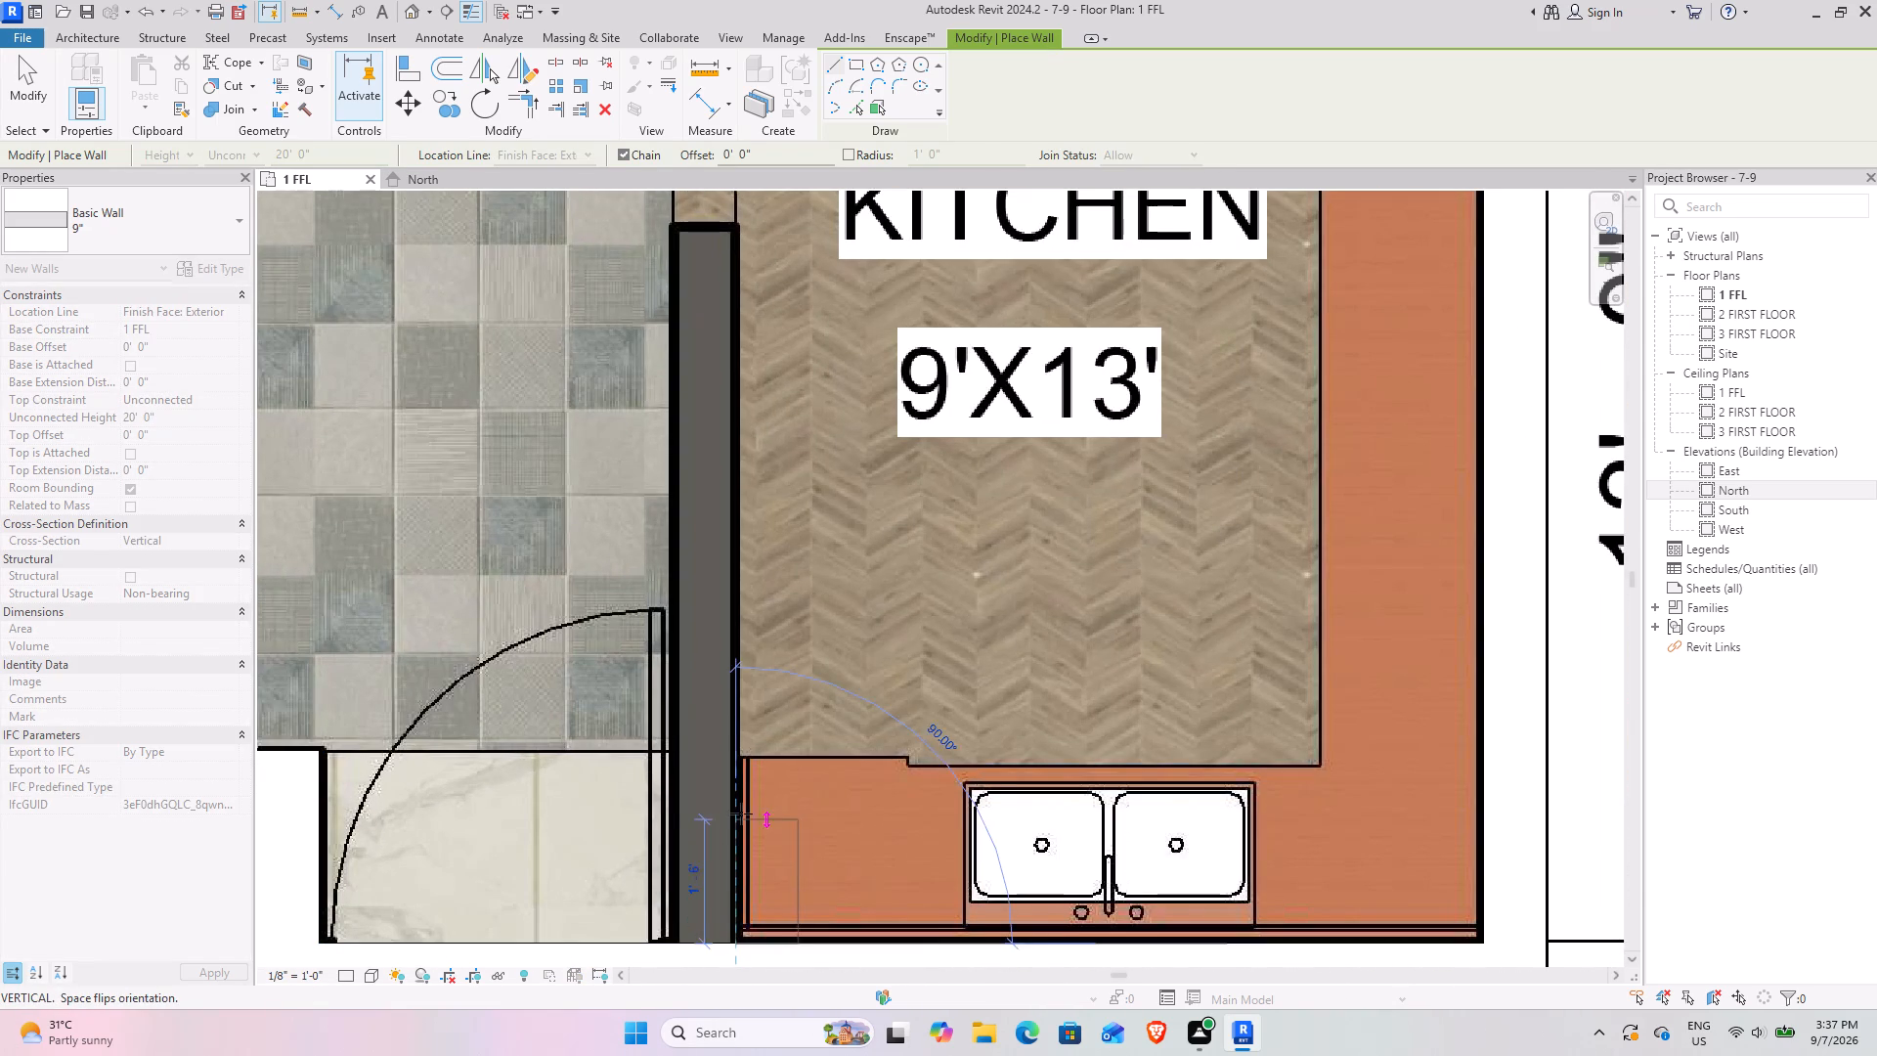
key("space")
left_click(741, 814)
key("Escape")
Draw a short 9" wall from the S-side exterior wall along the kitchen face of the partition between the kitchen and staircase.
scroll(743, 792, "down", 5)
middle_click_drag(837, 703, 783, 864)
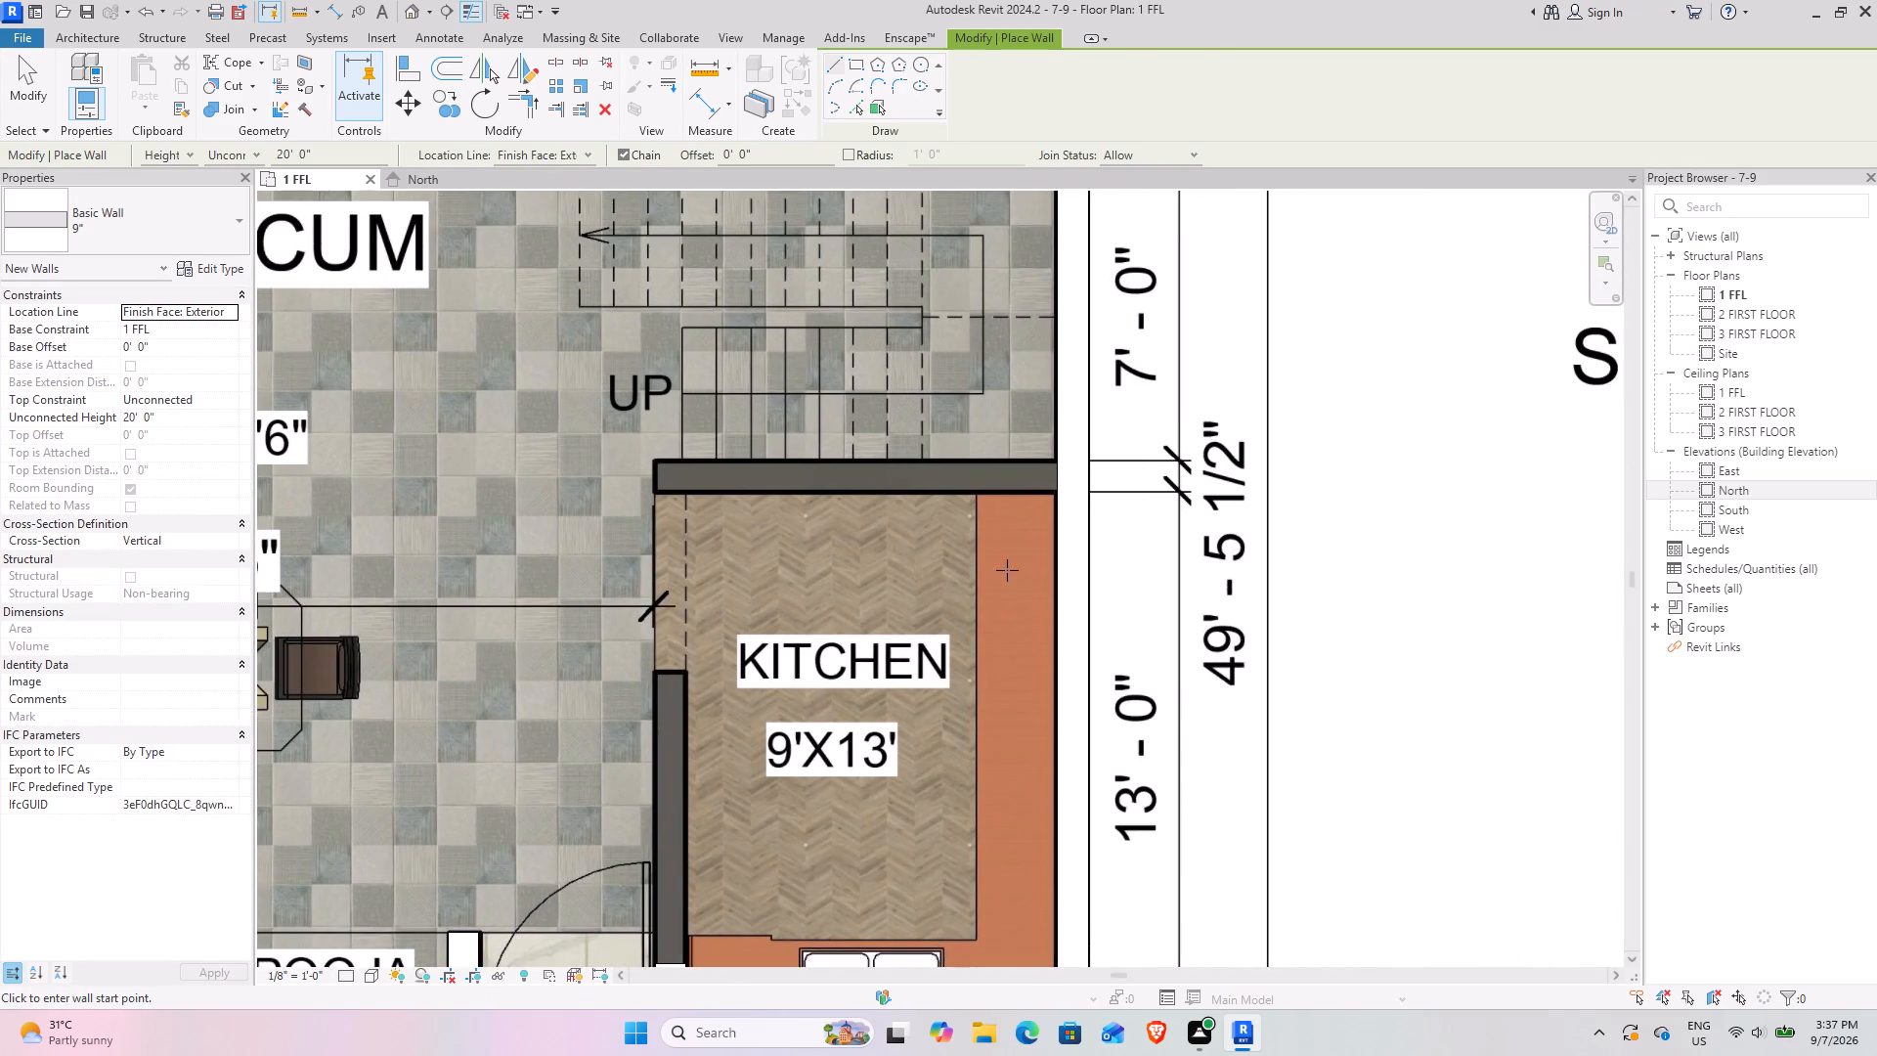
scroll(1033, 482, "up", 7)
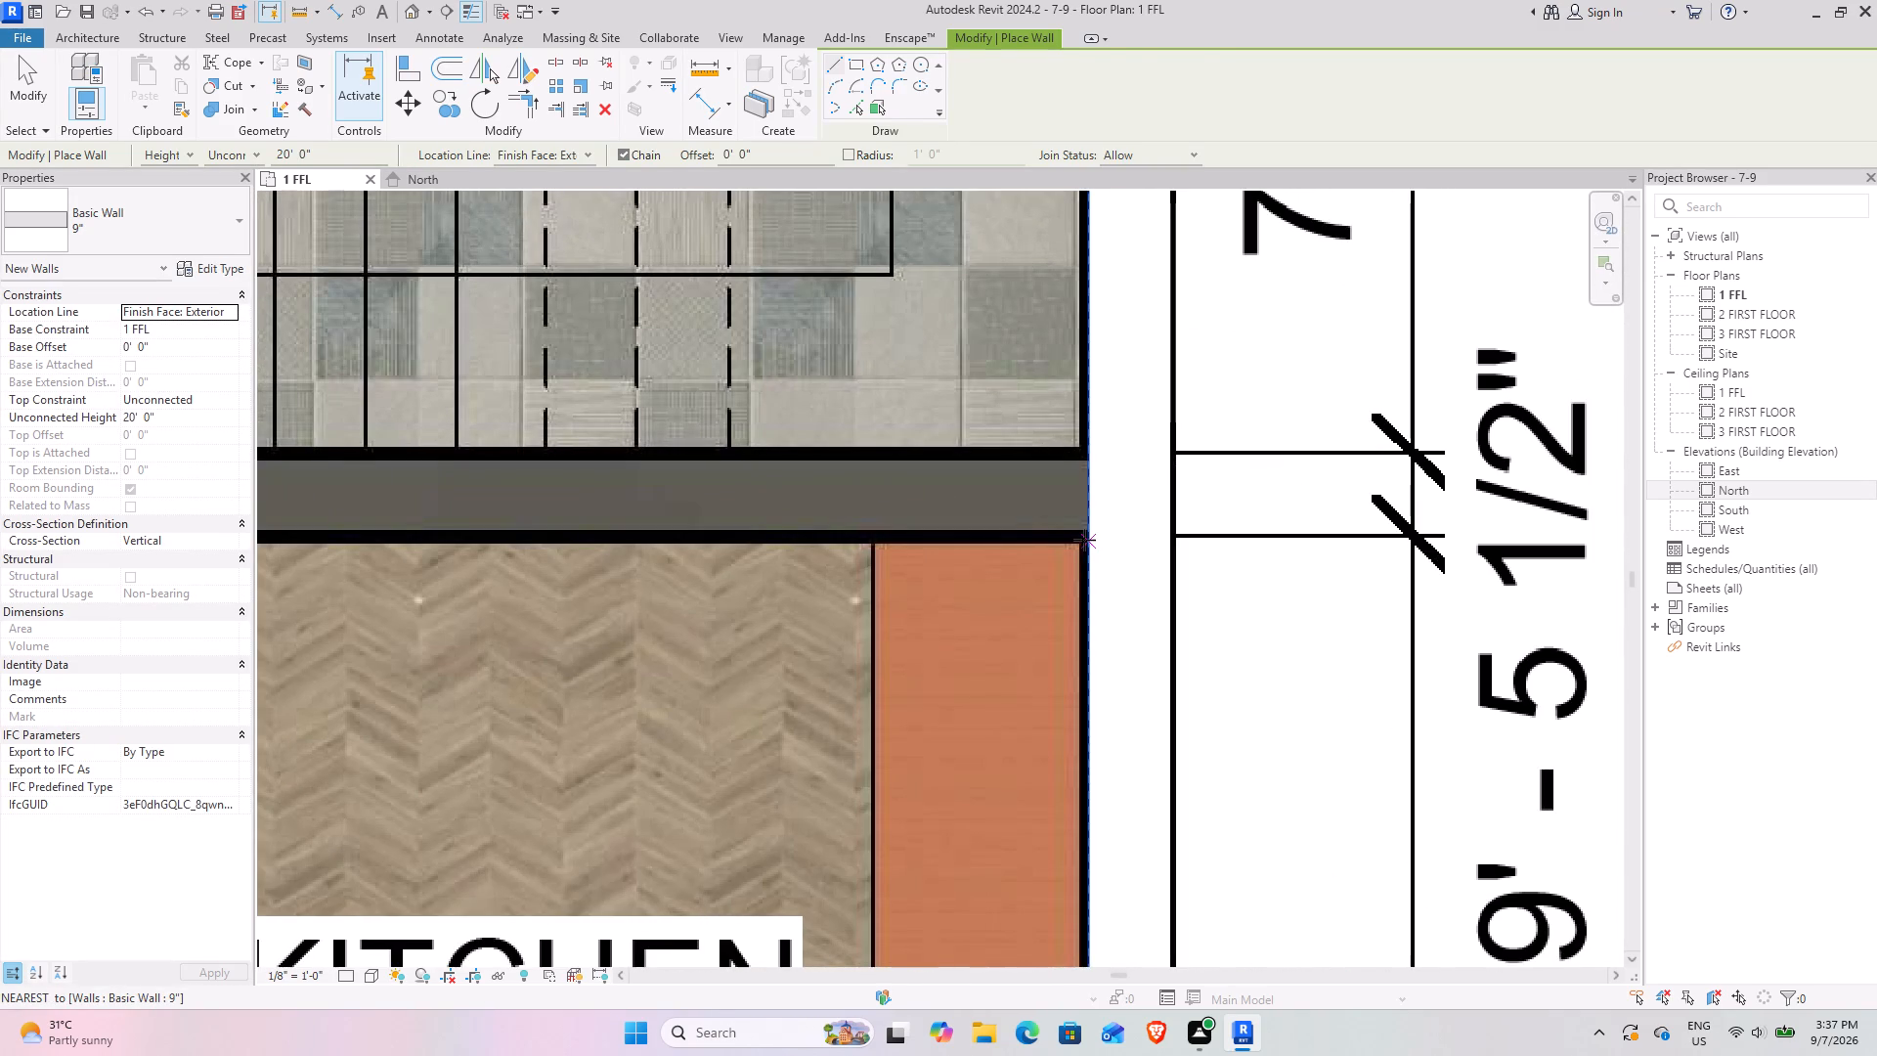
left_click(1089, 536)
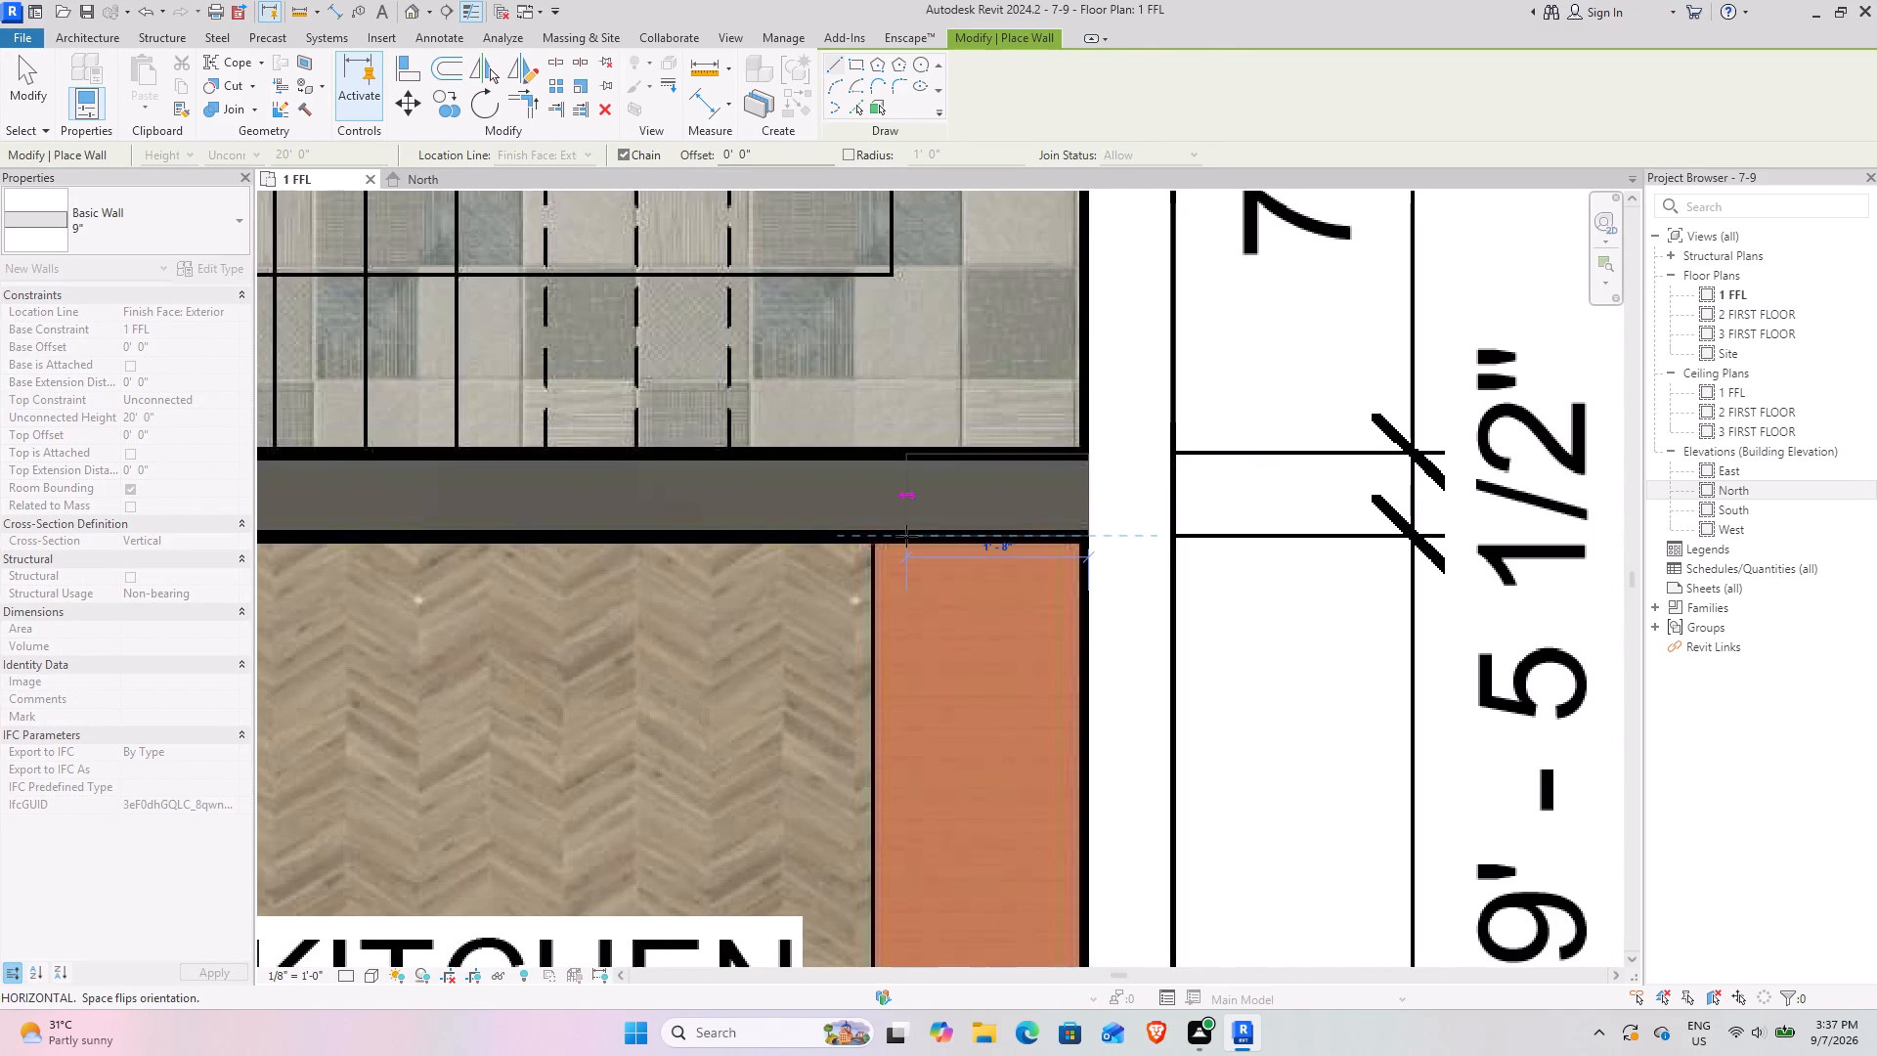
key("space")
key("space")
left_click(906, 536)
scroll(897, 542, "down", 6)
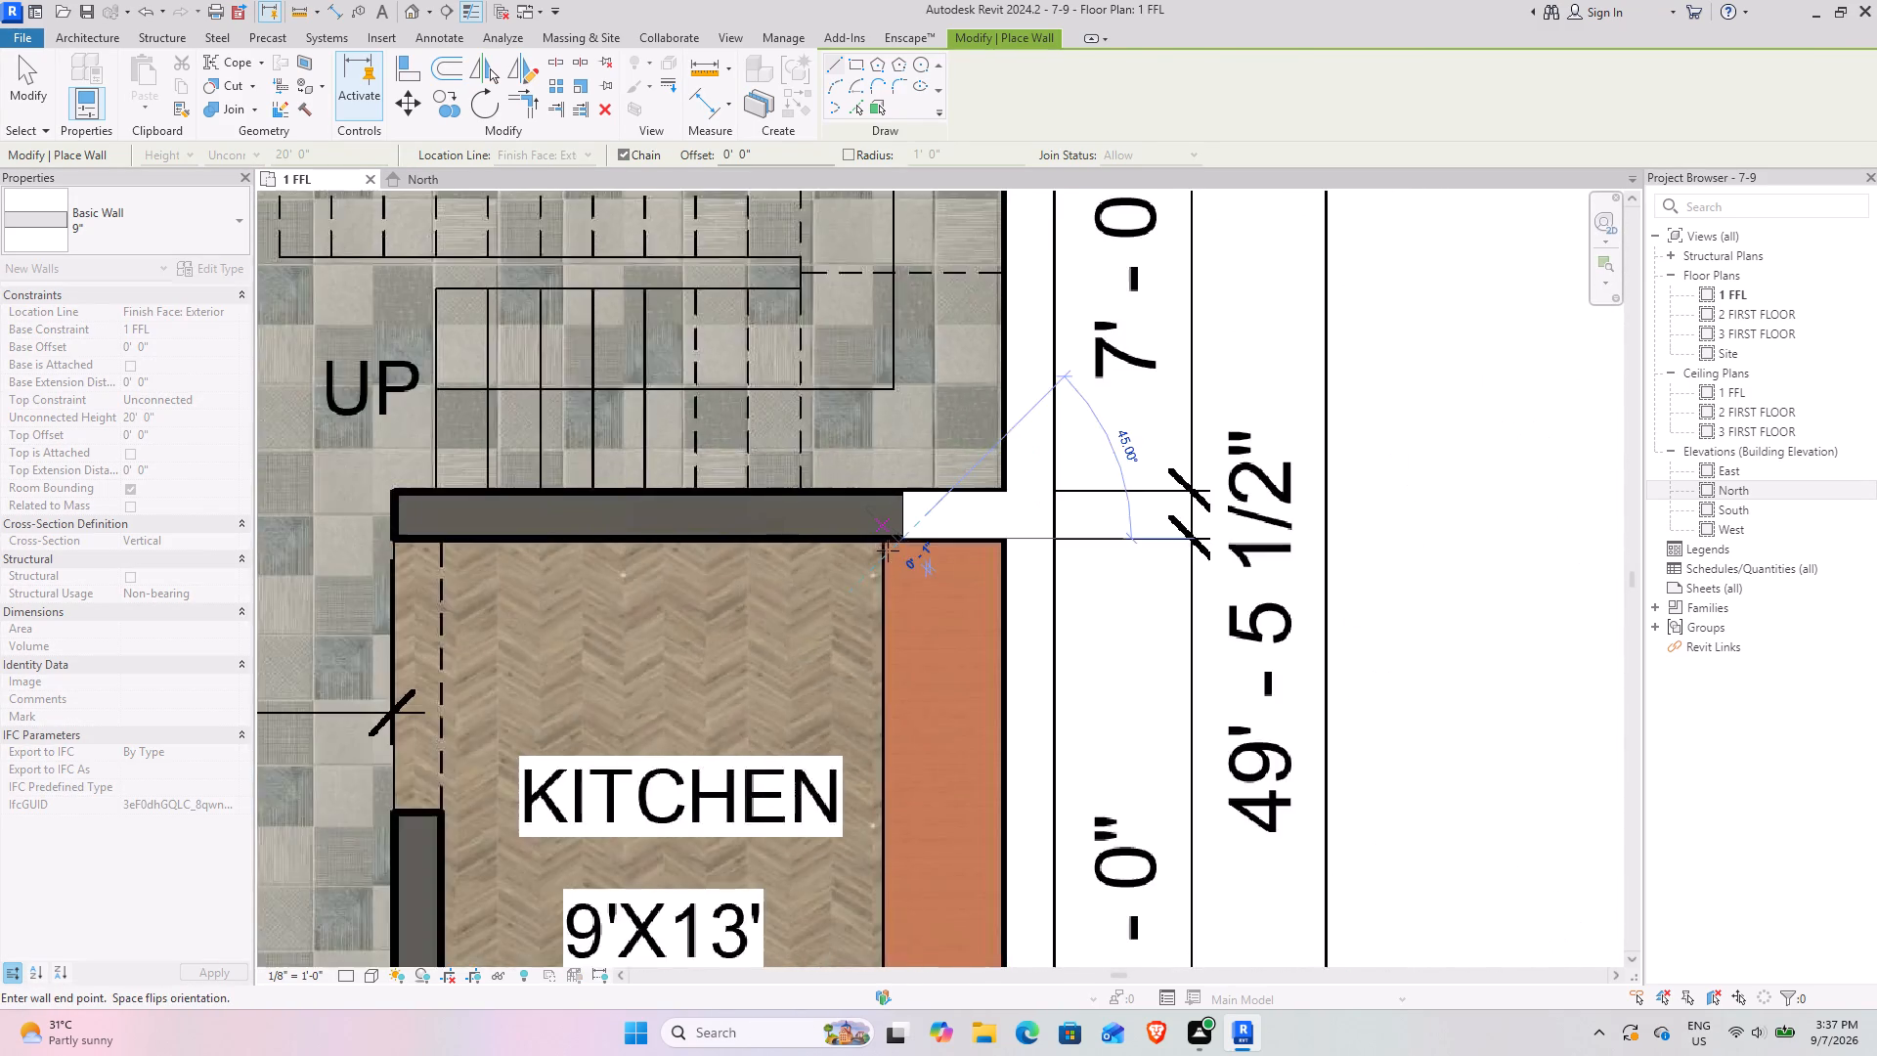
Trim the kitchen-staircase wall and the kitchen-hall wall to meet at a corner.
scroll(888, 550, "down", 2)
left_click(528, 111)
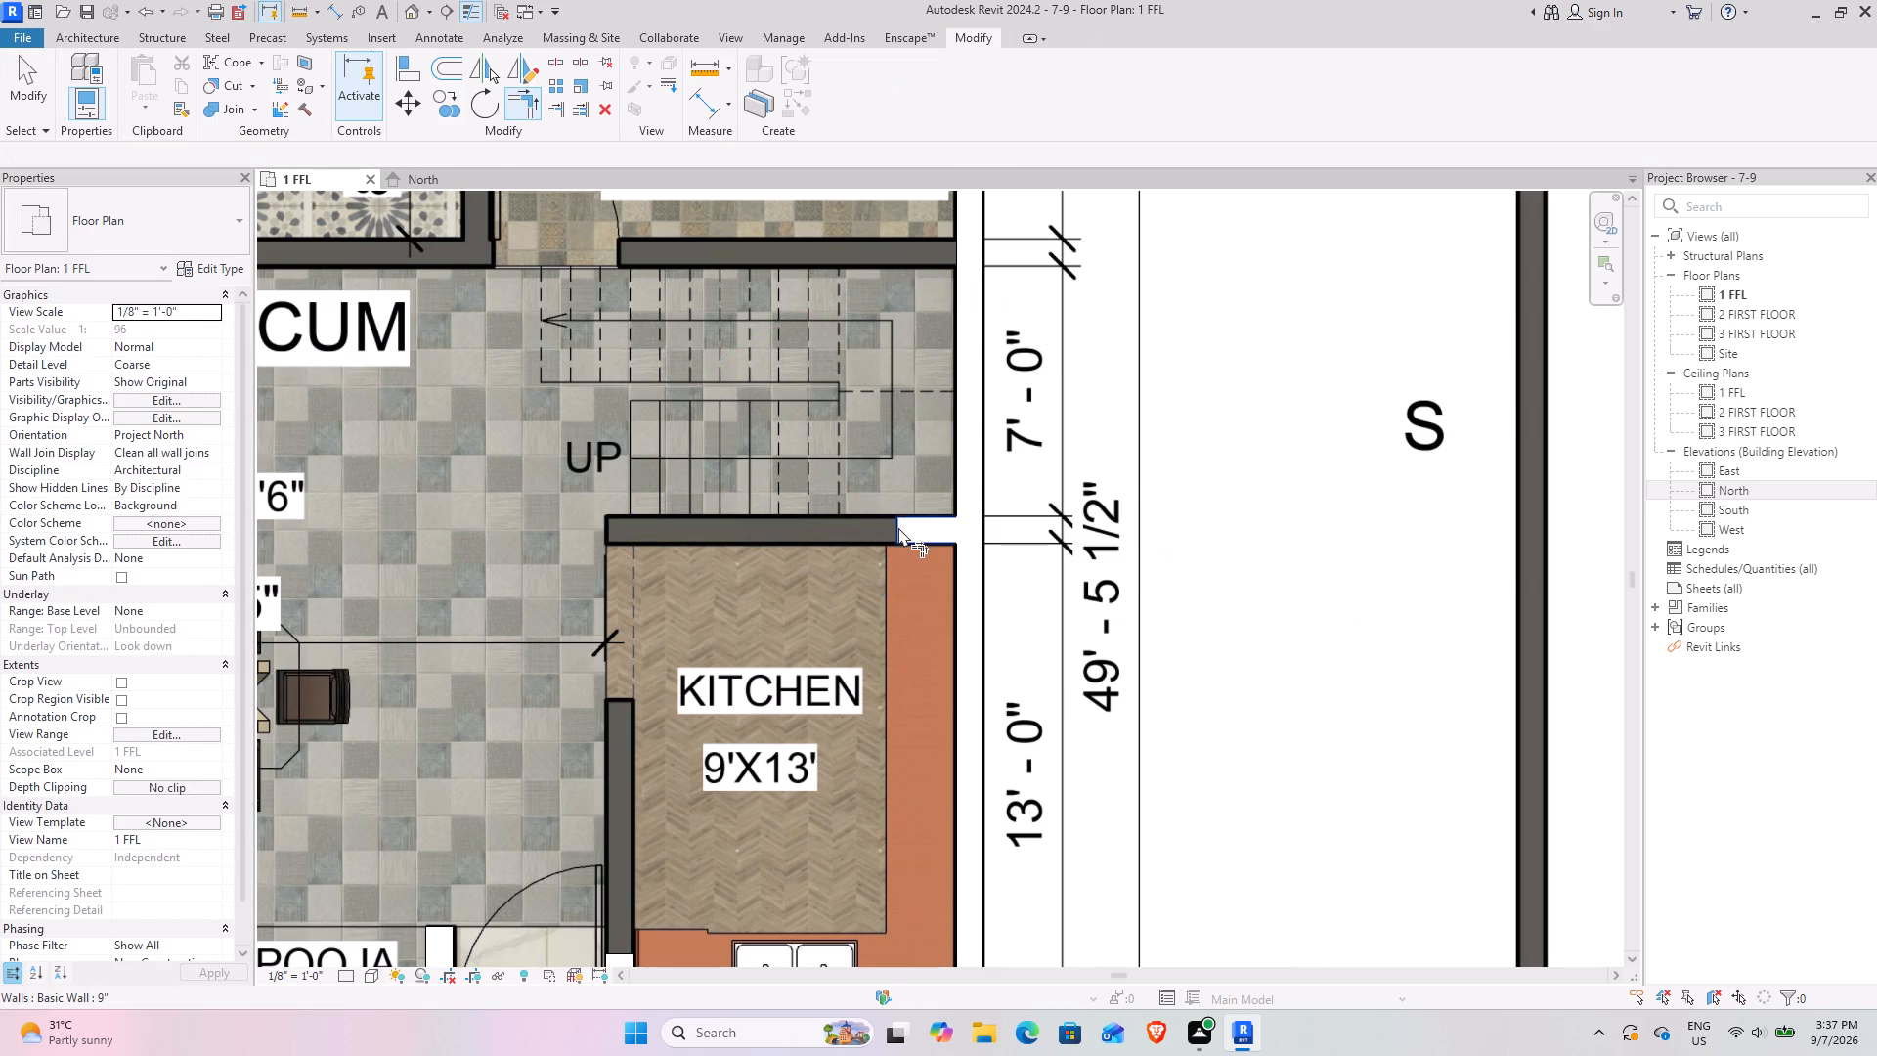
left_click(898, 527)
middle_click_drag(751, 679, 782, 455)
left_click(665, 730)
Trim the wall between G.BATH and the W-side bedroom and the bedroom-drawing room partition to meet at a corner.
scroll(519, 603, "down", 7)
middle_click_drag(535, 516, 927, 497)
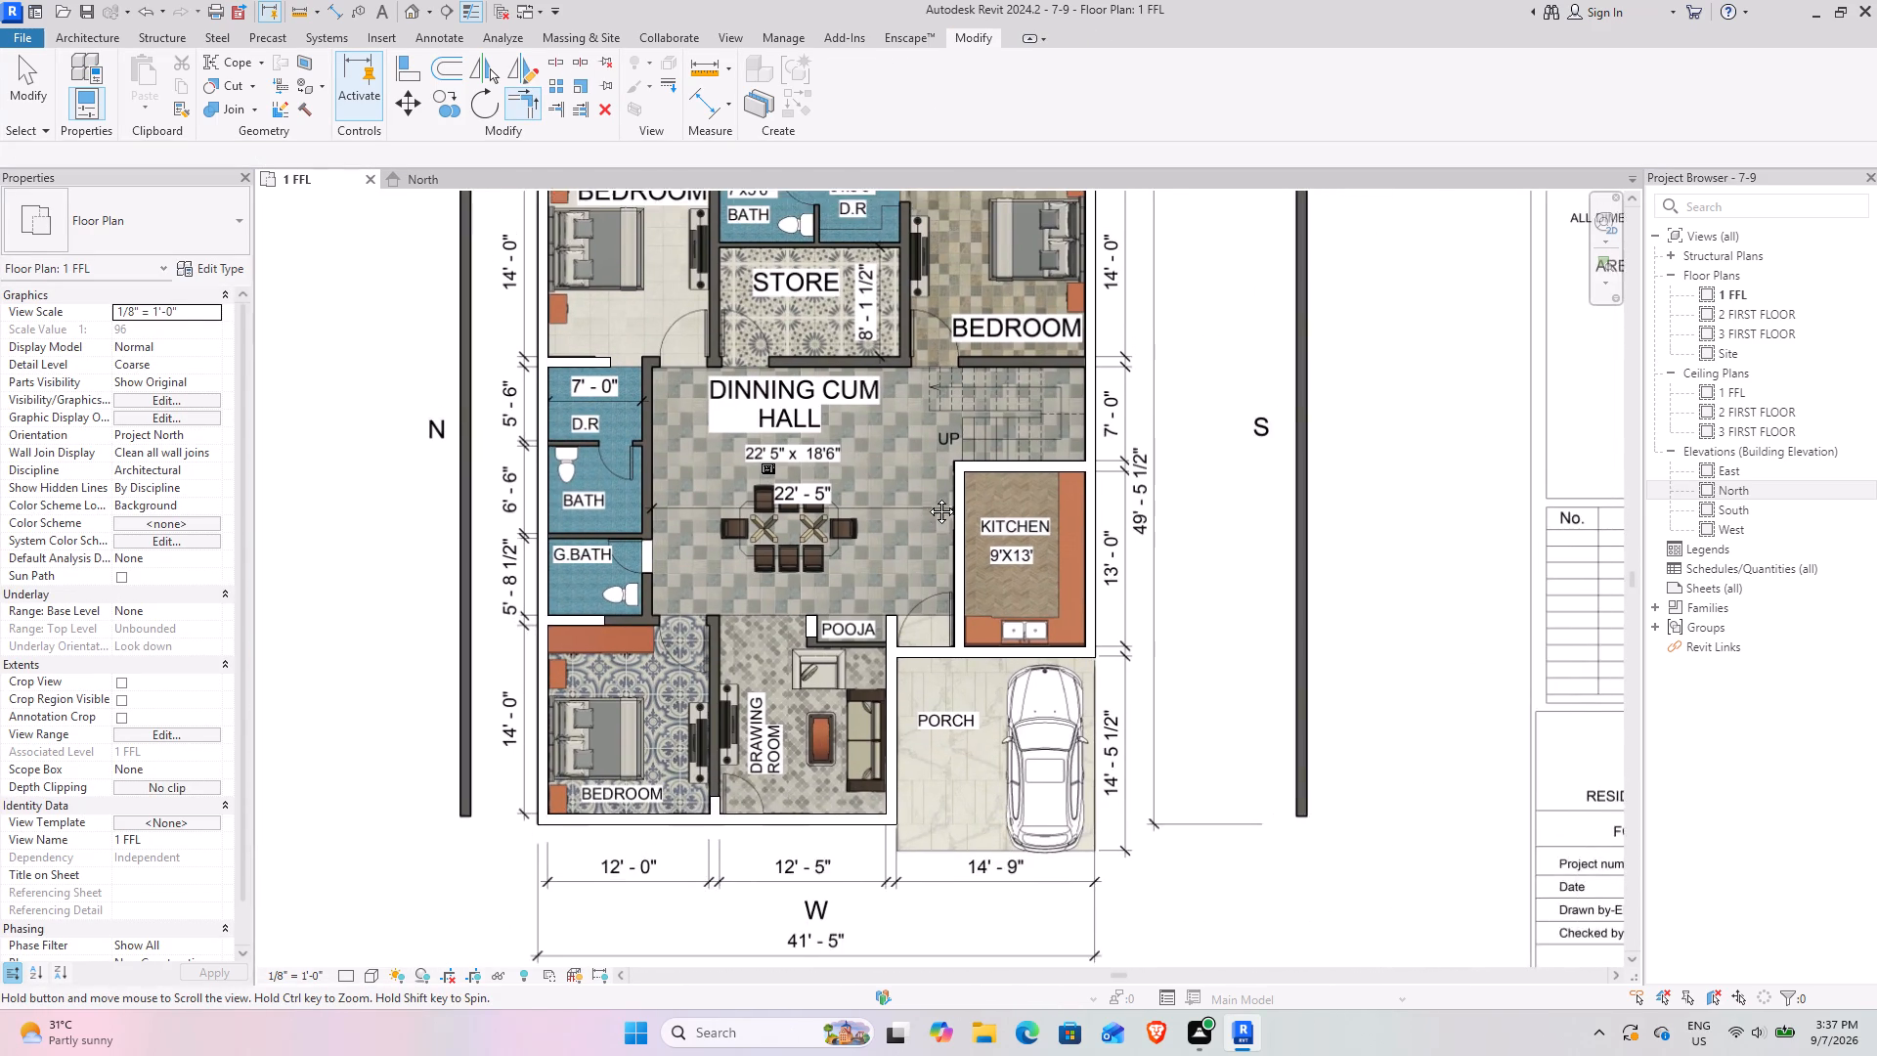
middle_click_drag(927, 497, 924, 501)
scroll(685, 687, "up", 4)
left_click(538, 589)
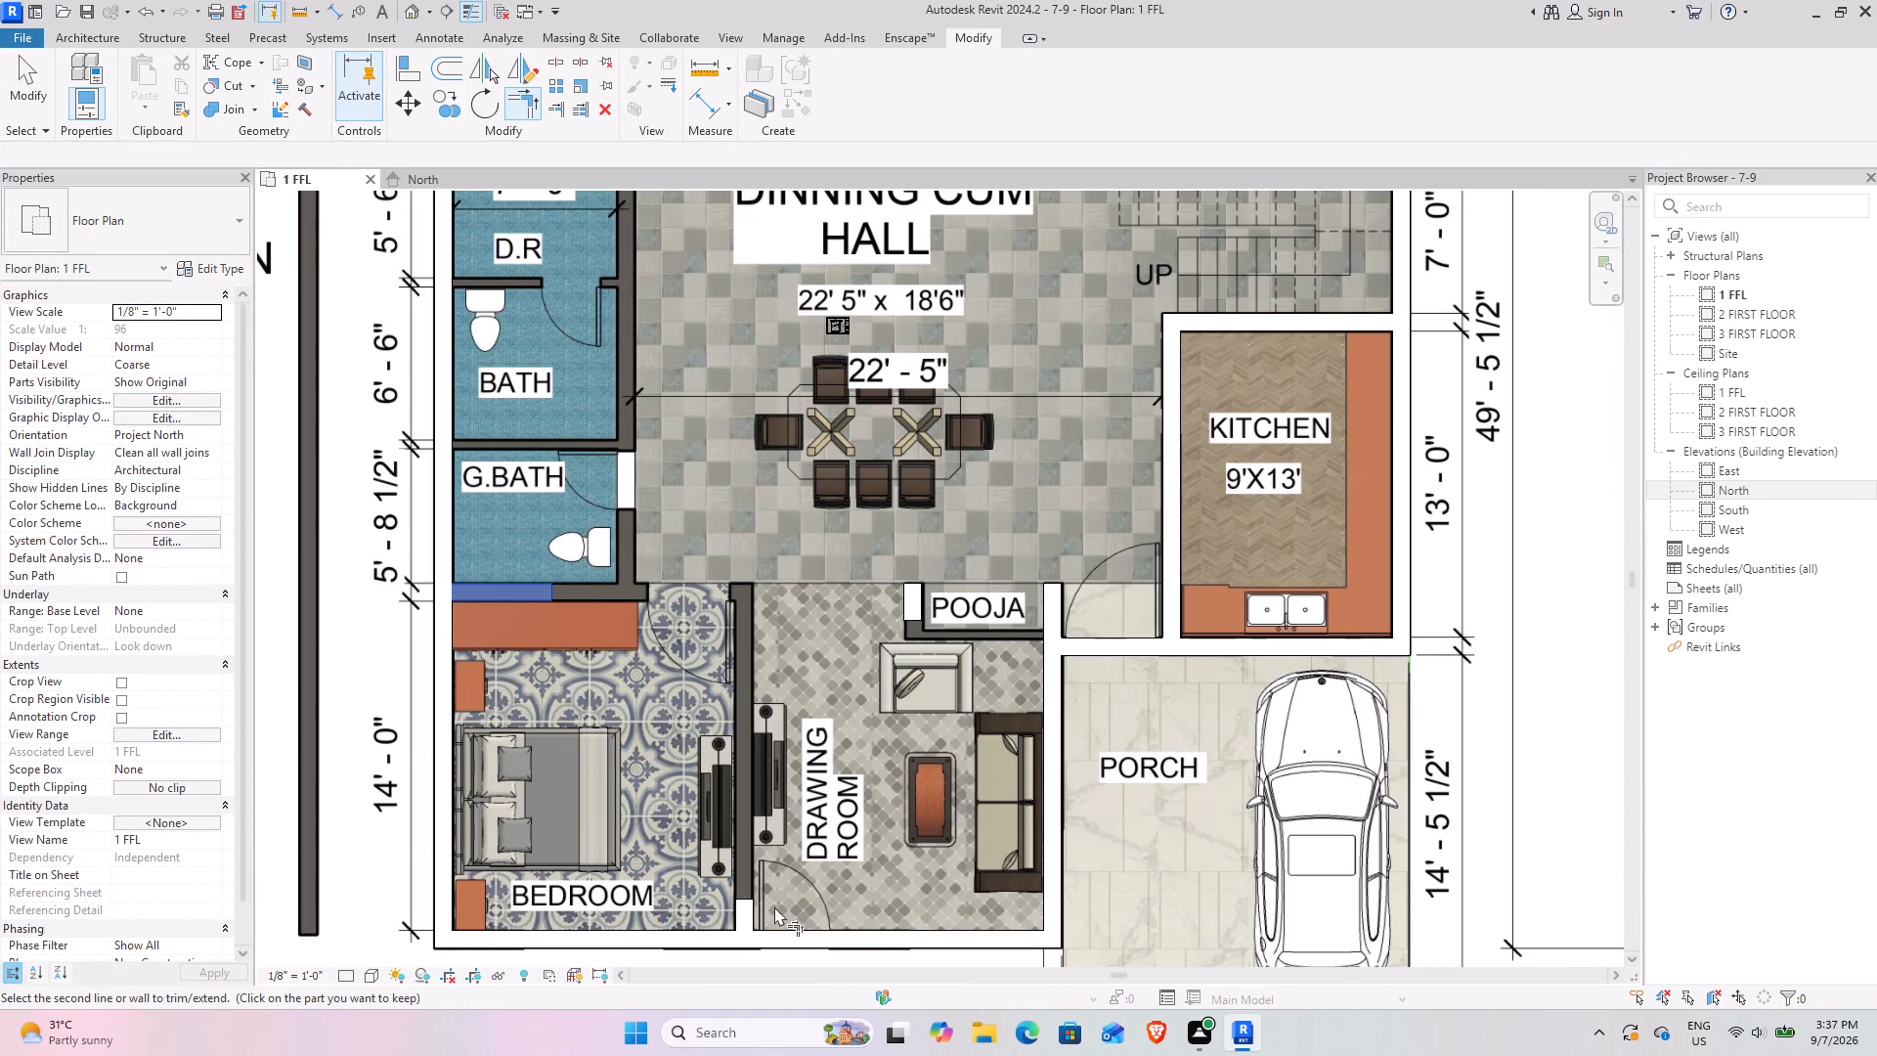
left_click(745, 901)
Extend the short 9" wall between the D.R and the bedroom across the house to the S-side exterior wall.
scroll(683, 547, "down", 3)
middle_click_drag(683, 522, 659, 701)
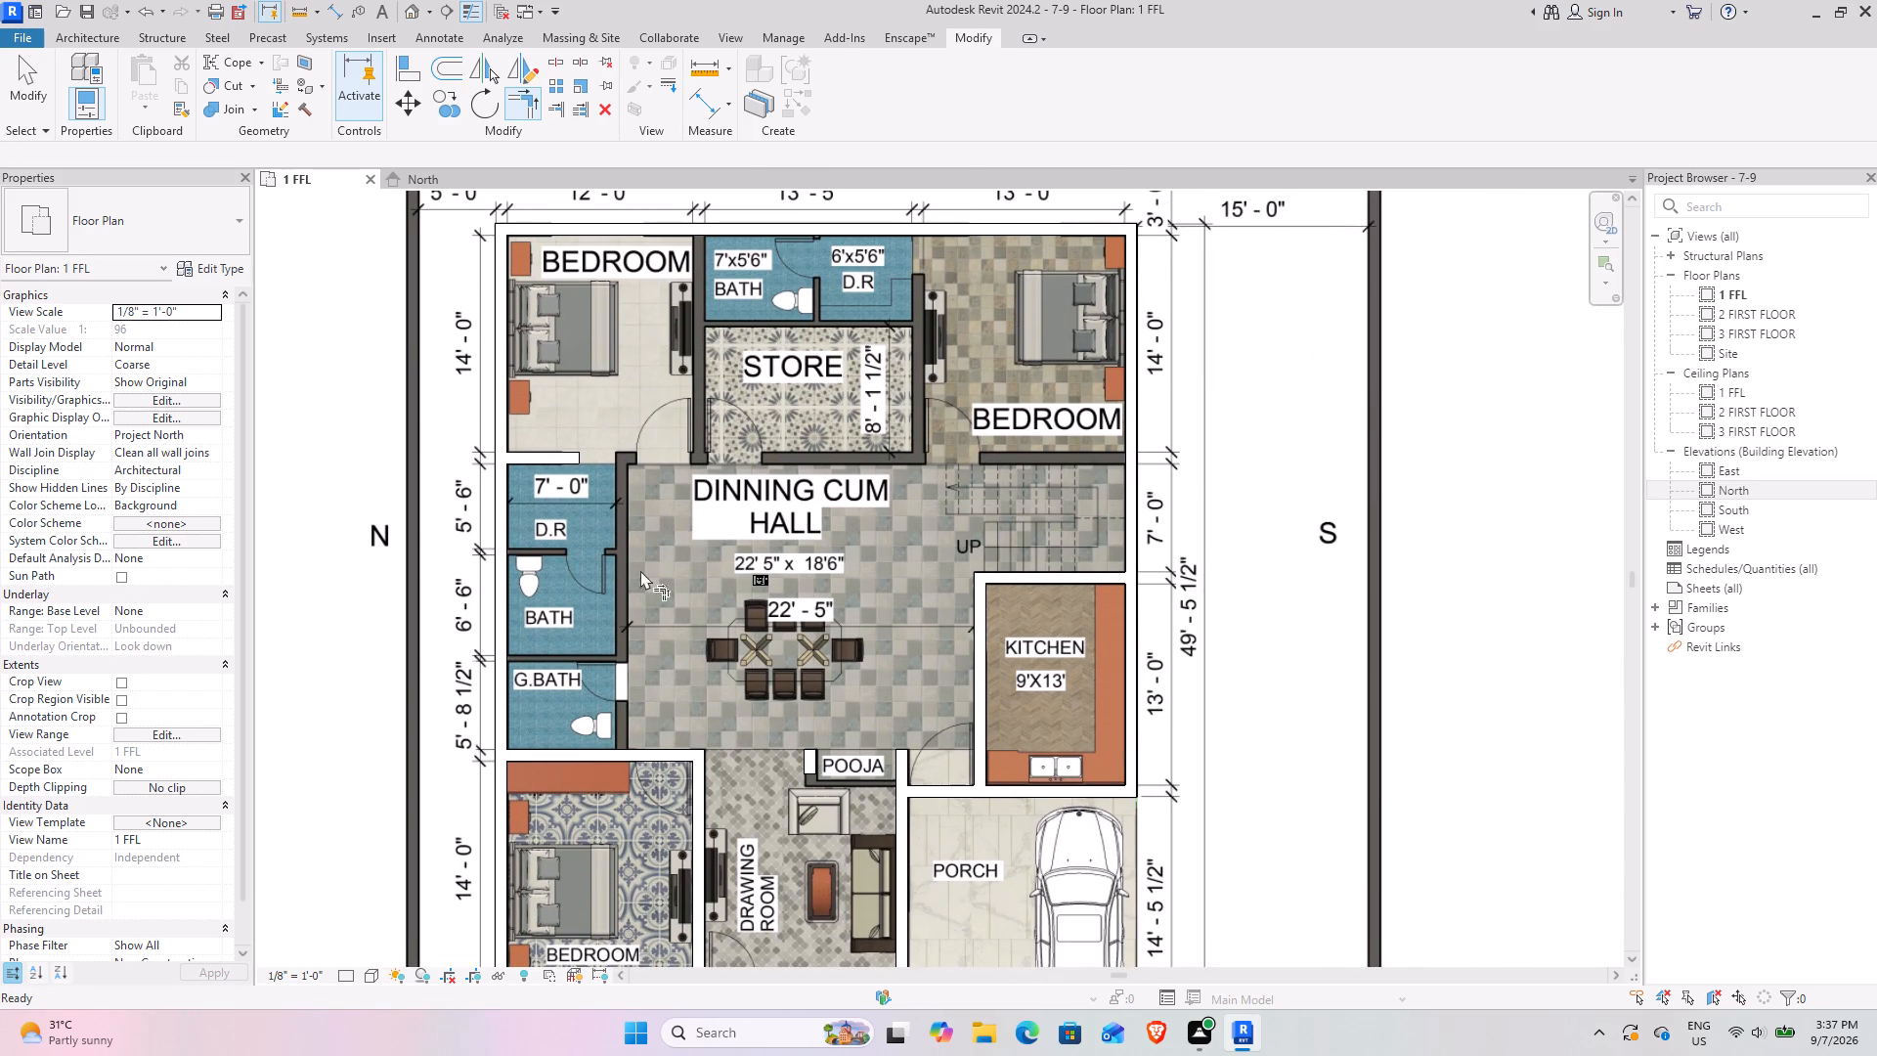
scroll(617, 521, "up", 4)
middle_click_drag(700, 437, 686, 384)
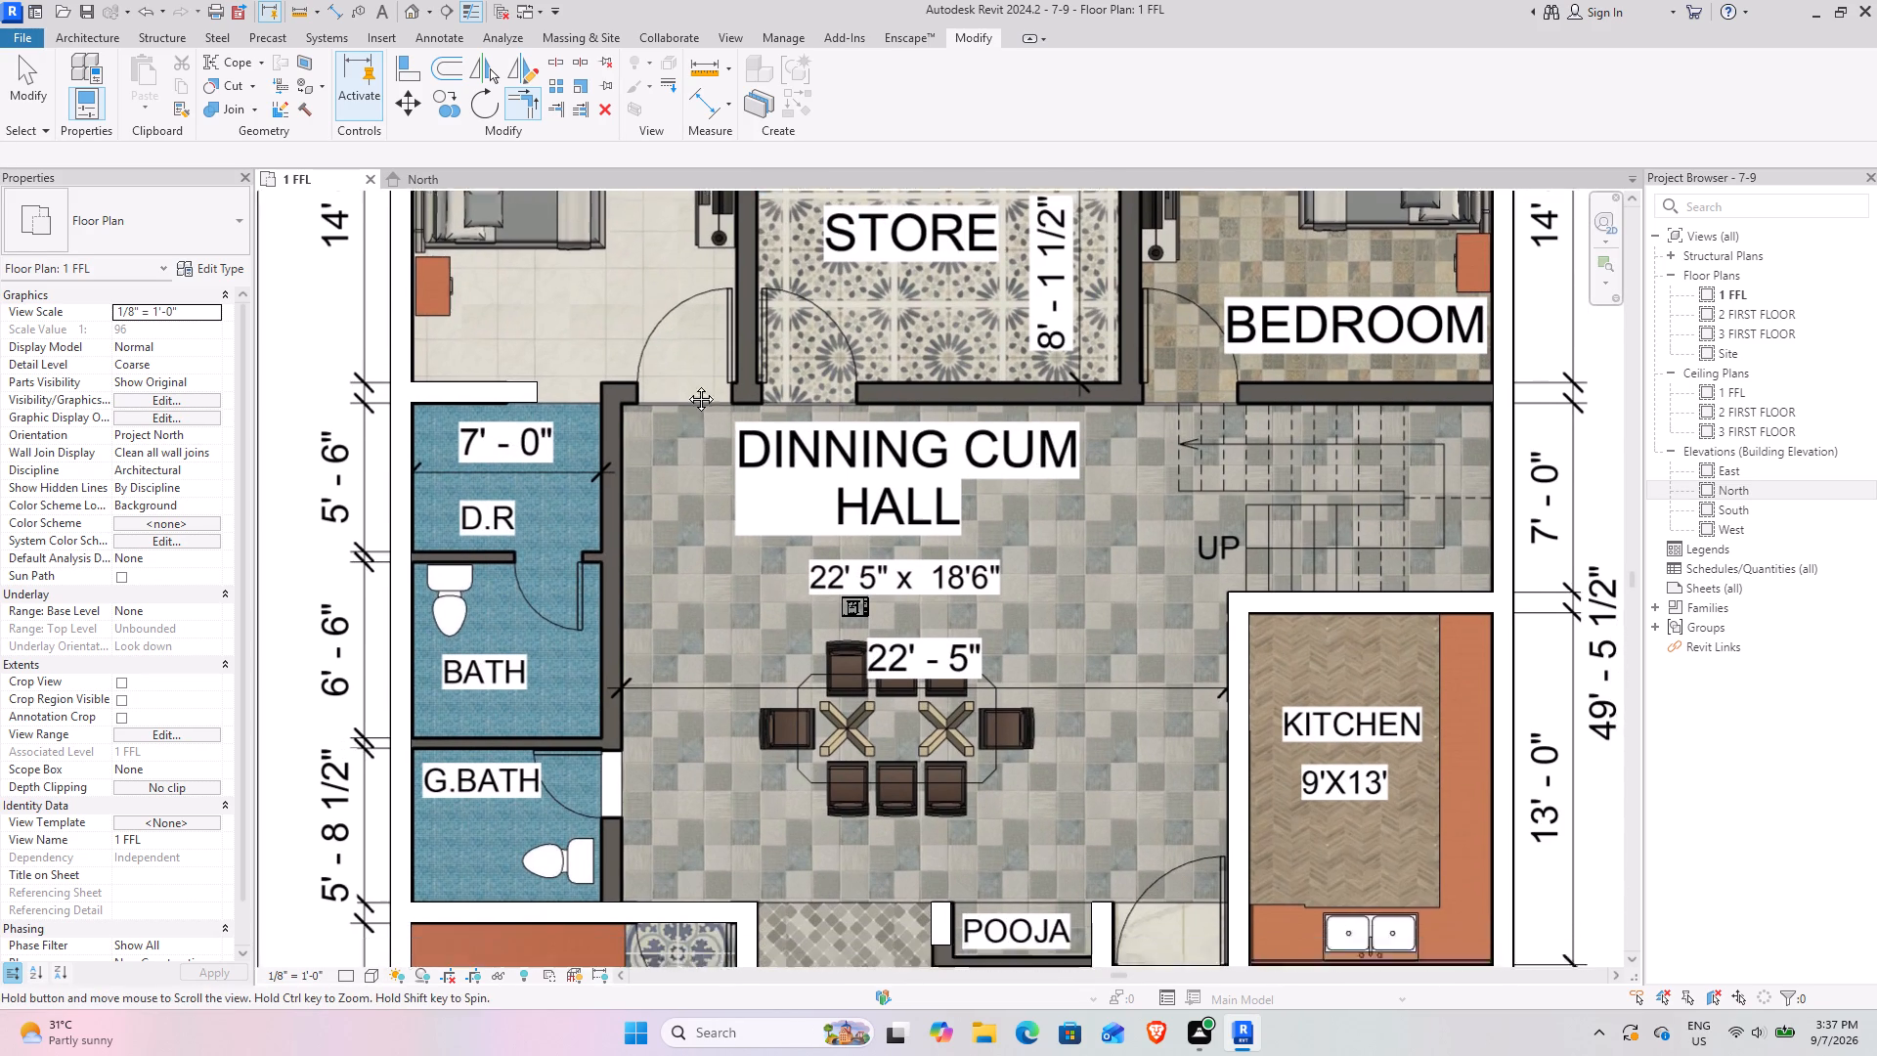
middle_click_drag(686, 384, 686, 369)
key("Escape")
left_click(487, 339)
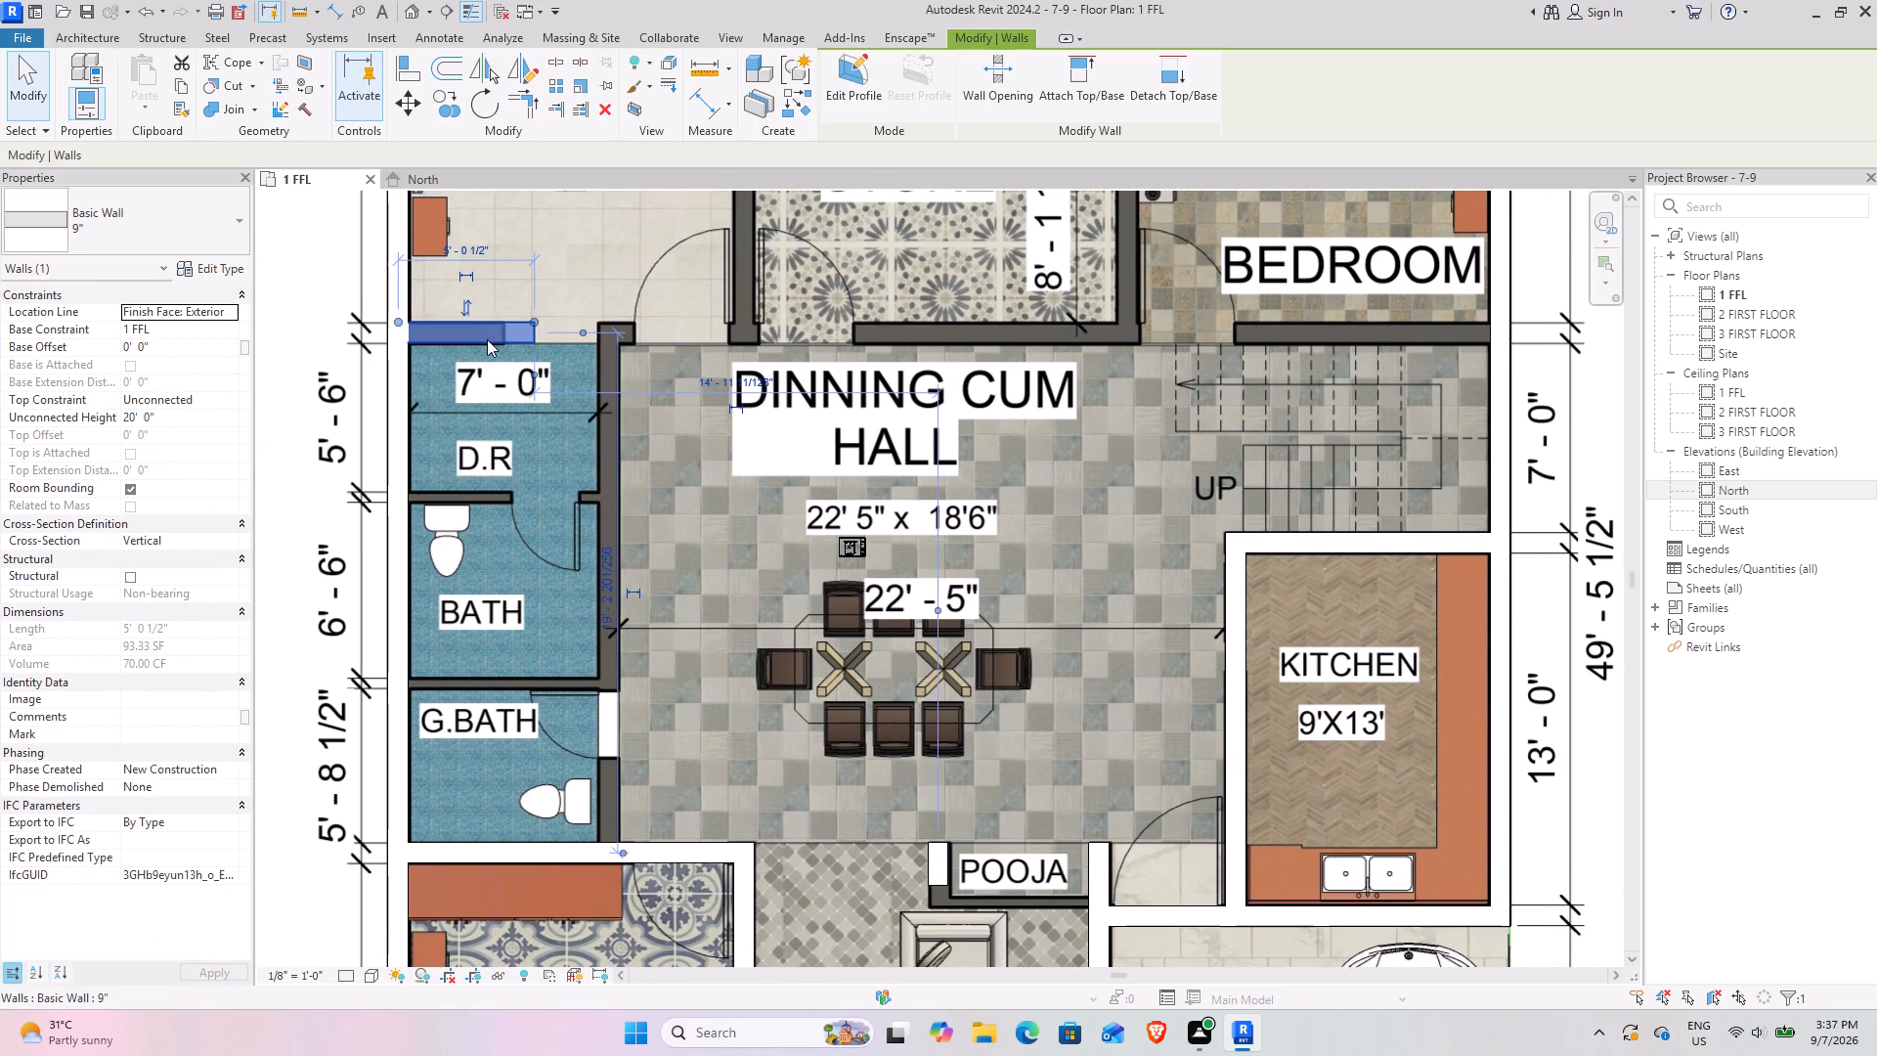
middle_click_drag(764, 341, 764, 382)
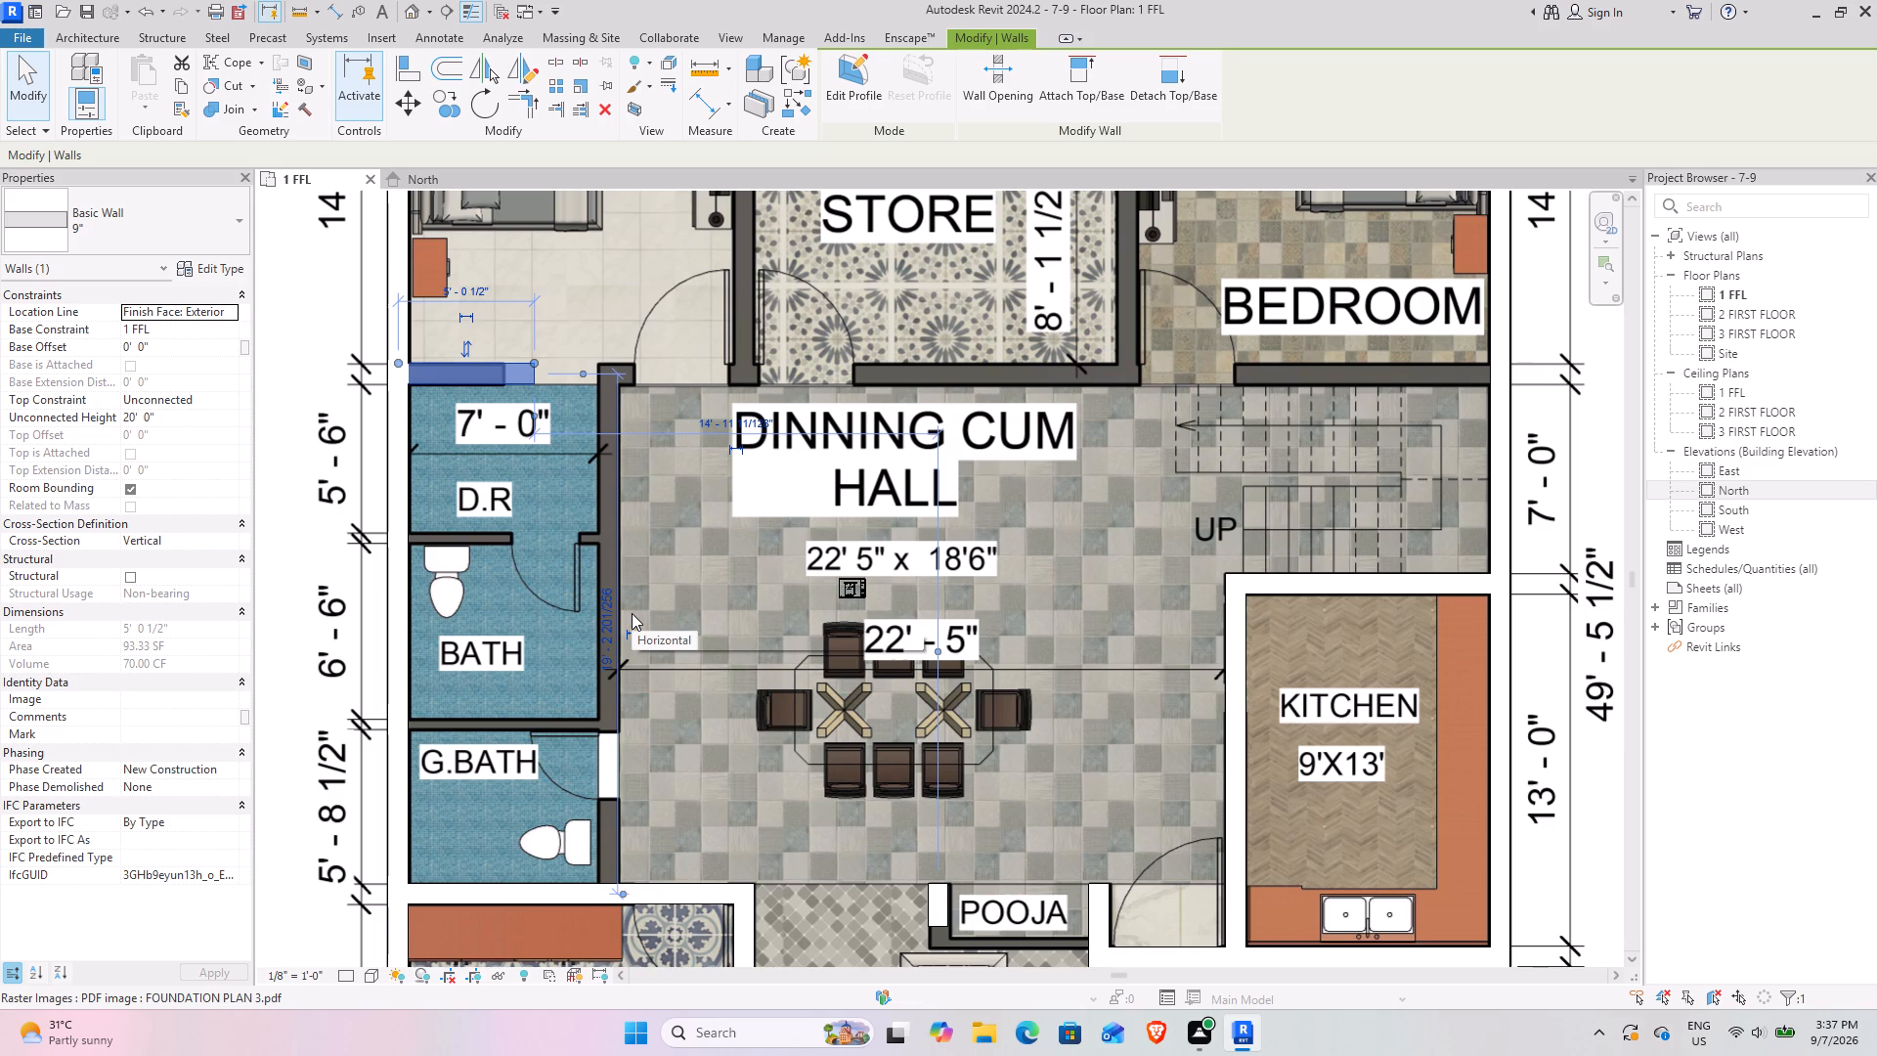
middle_click_drag(944, 457, 955, 554)
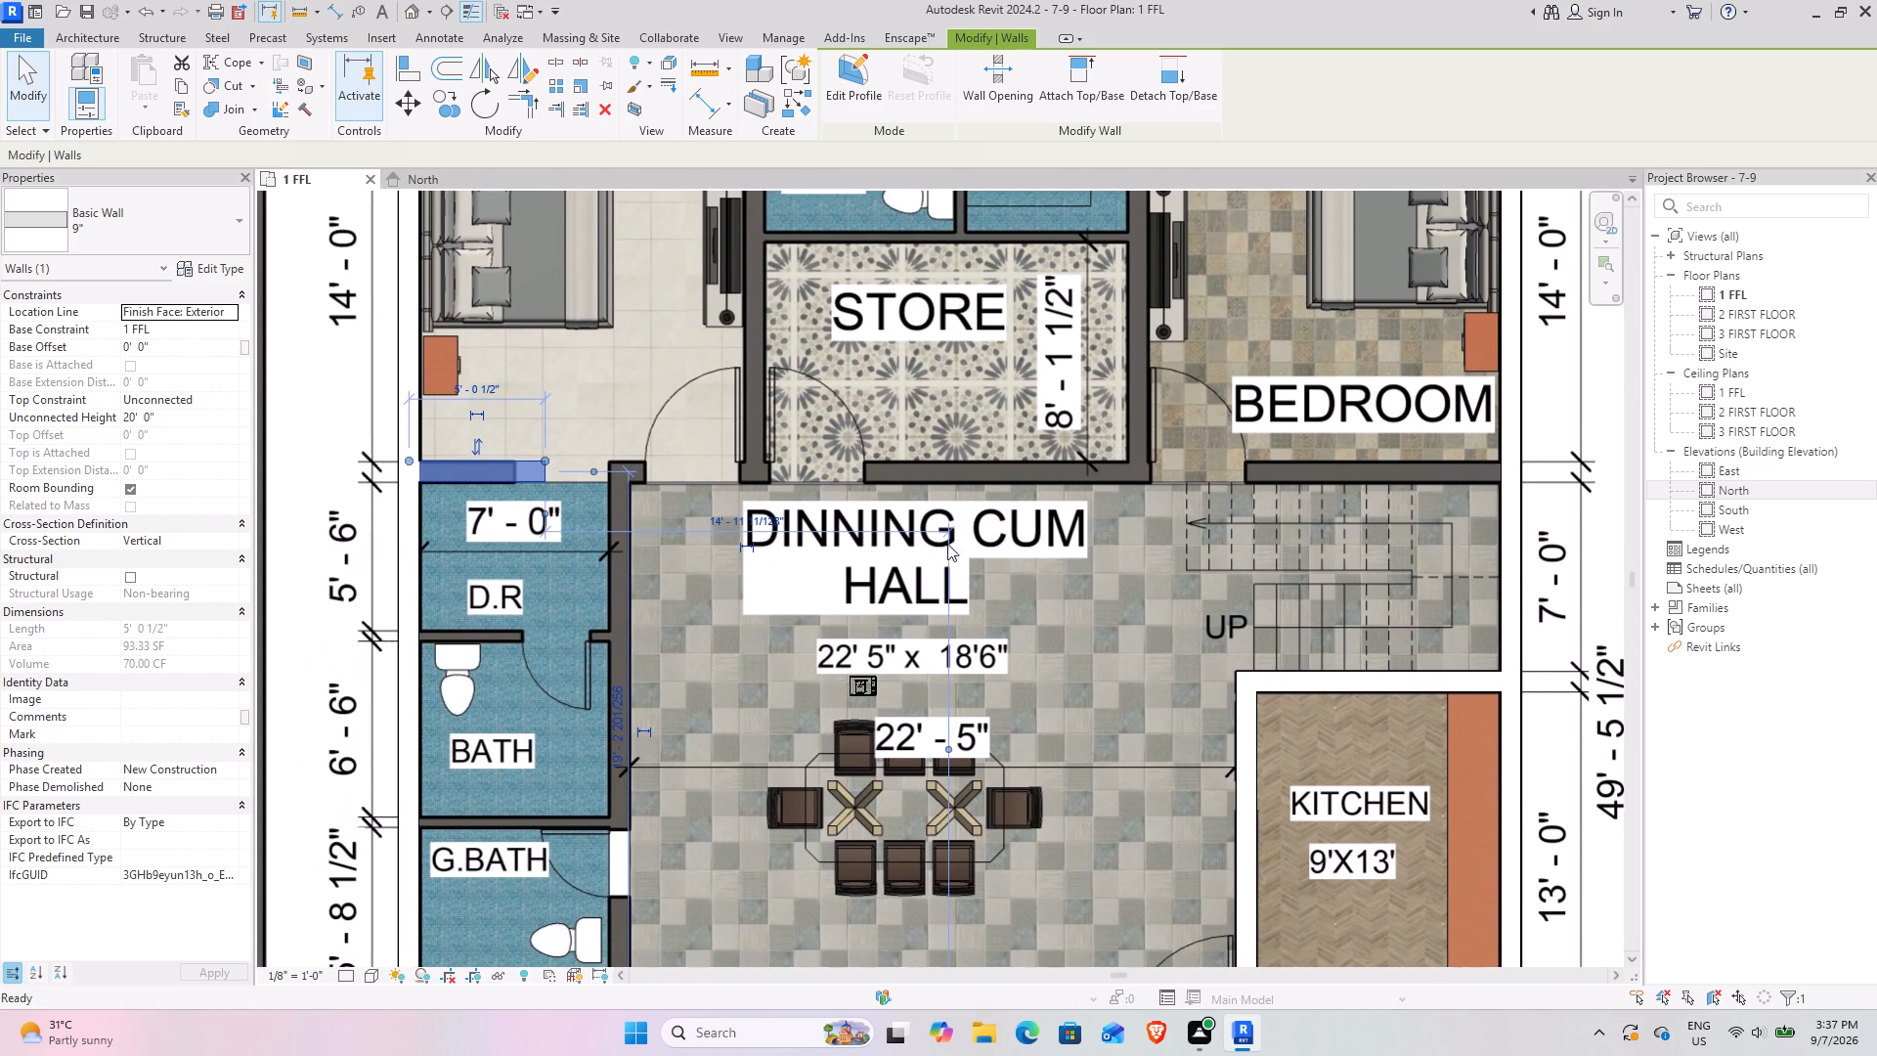
middle_click_drag(1067, 468, 987, 473)
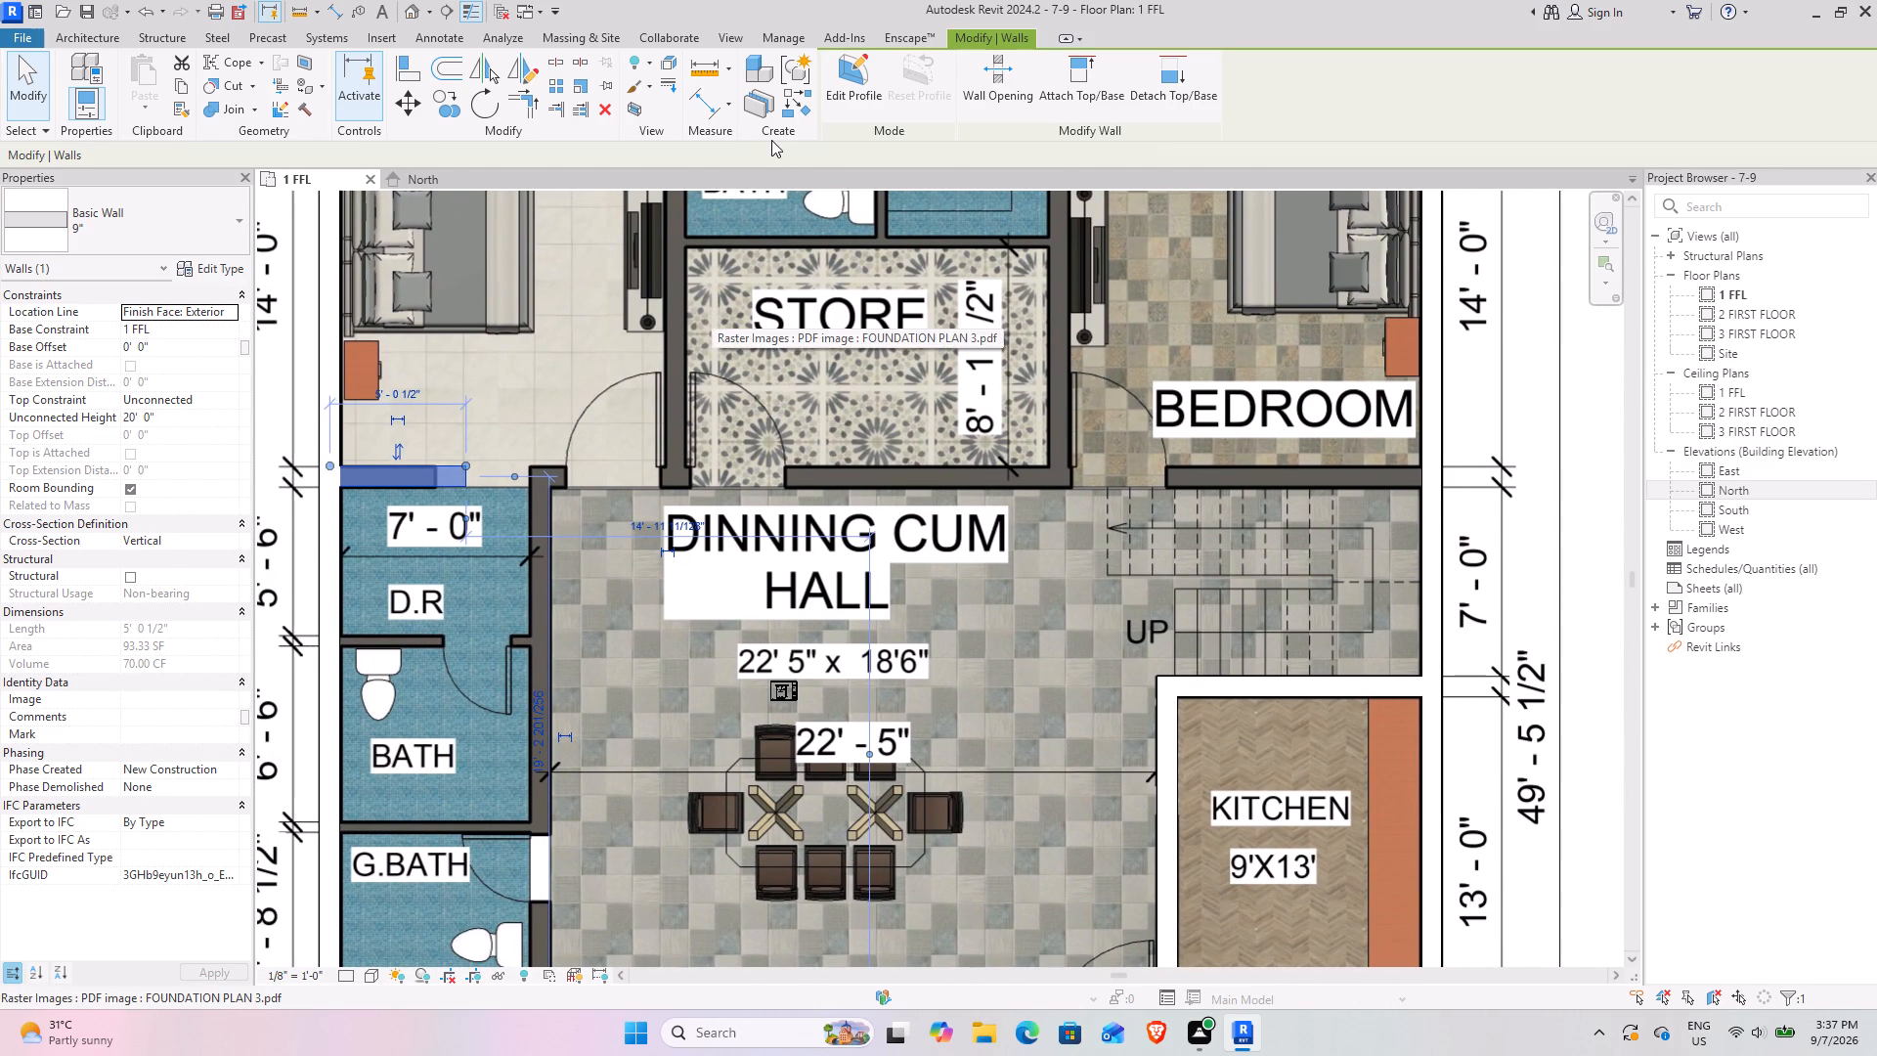
left_click(556, 114)
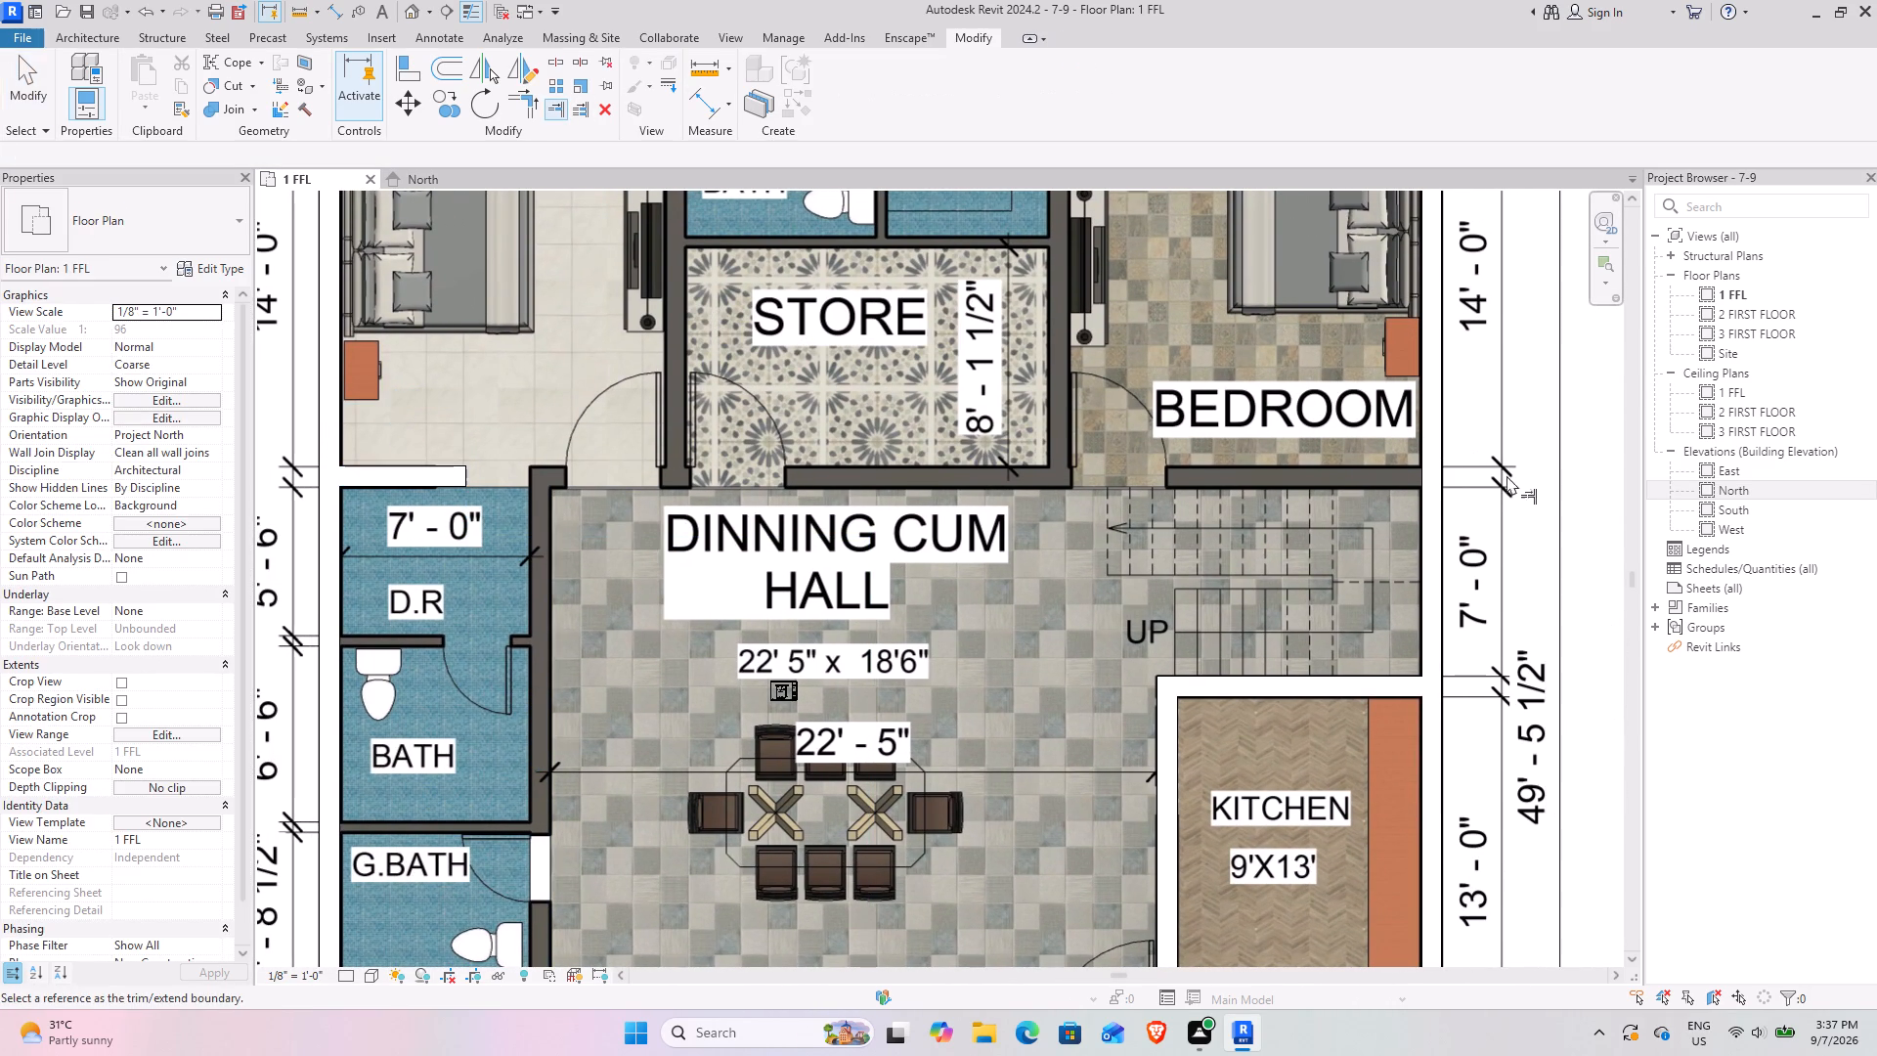
left_click(1418, 490)
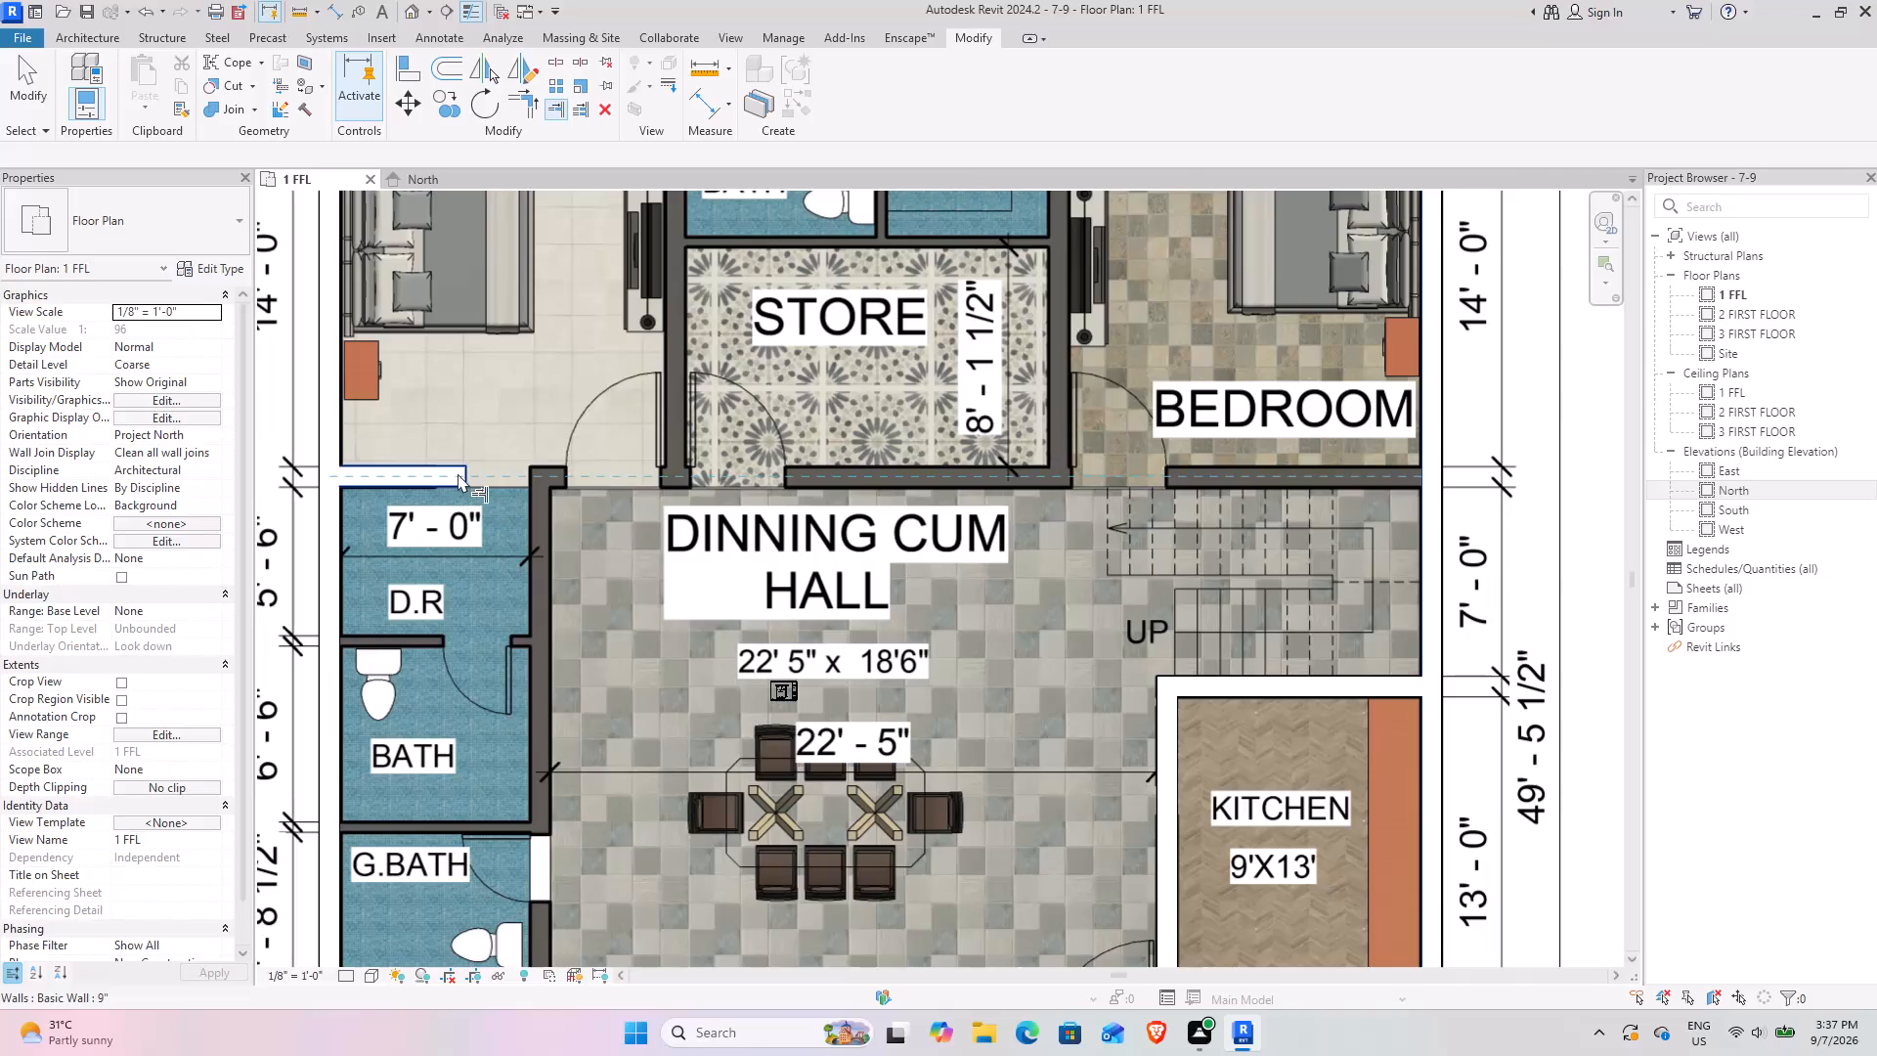
left_click(458, 473)
scroll(996, 429, "down", 3)
middle_click_drag(1000, 484, 940, 392)
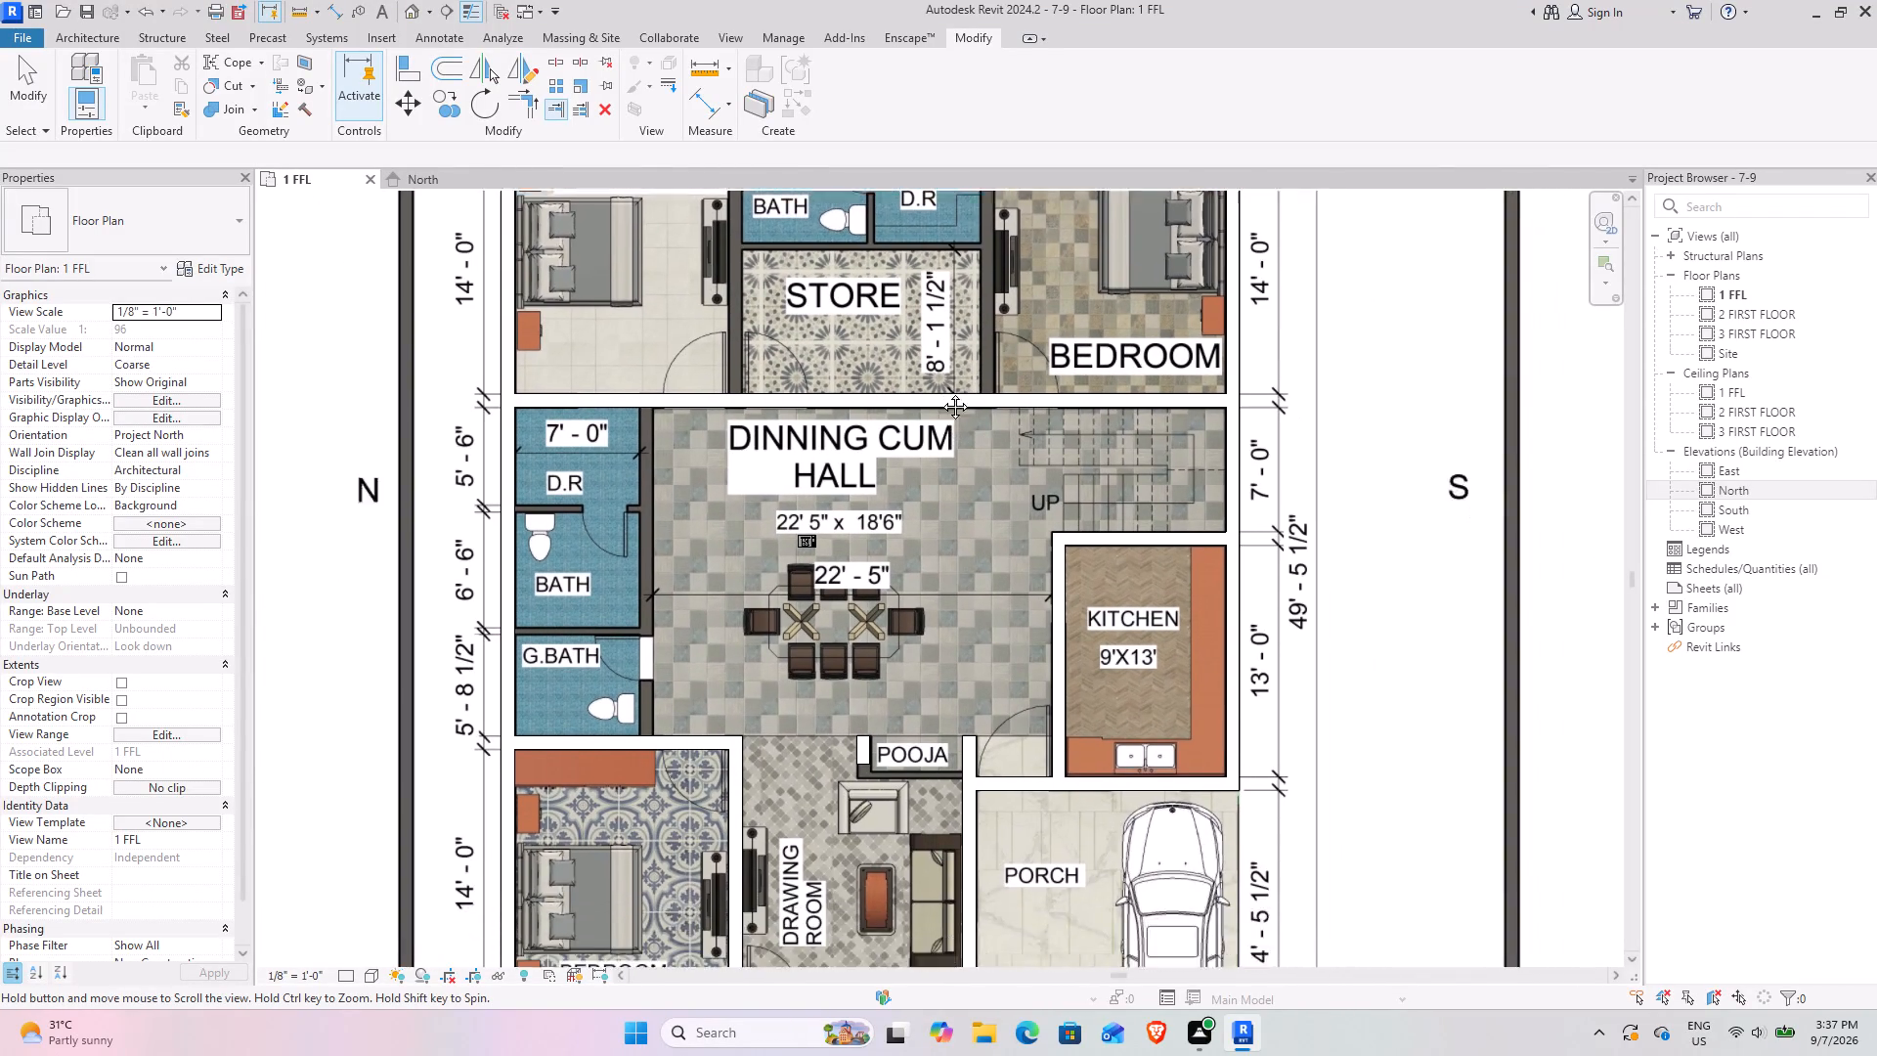
middle_click_drag(940, 392, 907, 541)
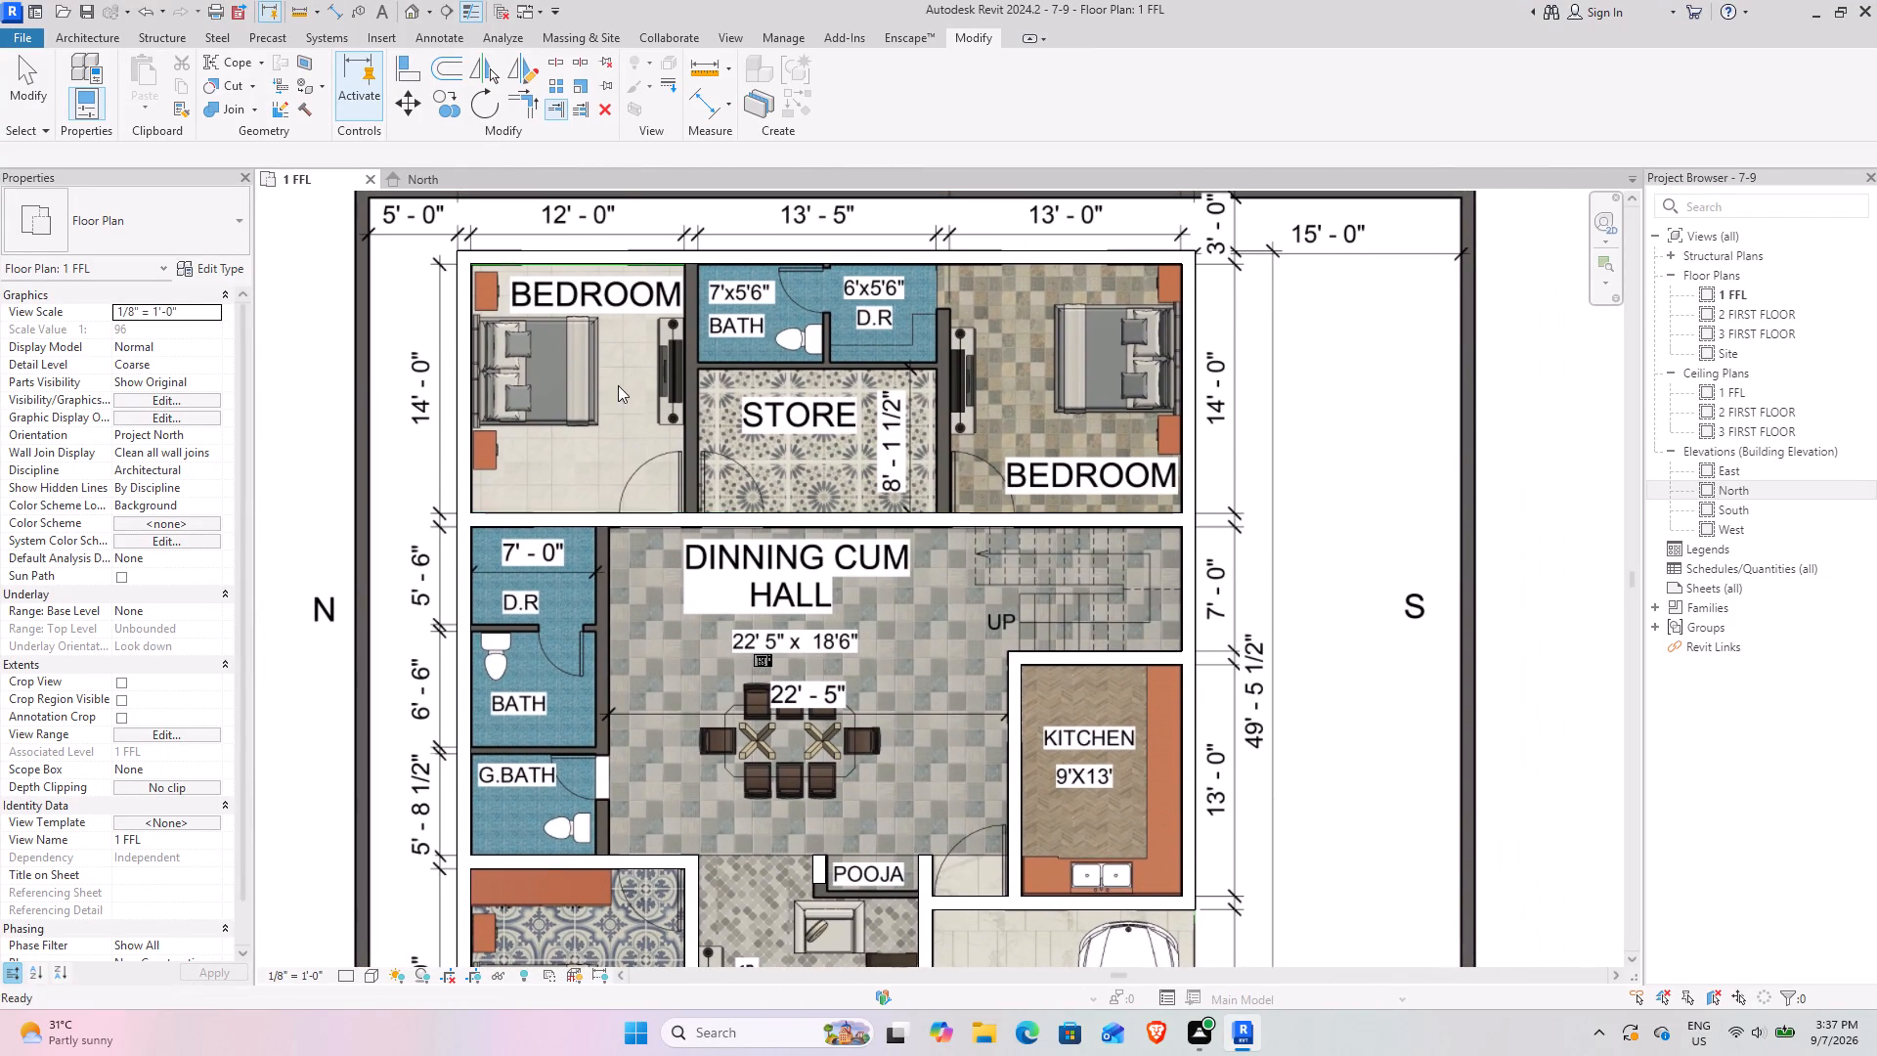
key("Escape")
Draw a short flipped 9" wall from the G.BATH-bedroom wall along the hall face of the G.BATH side wall.
left_click(676, 526)
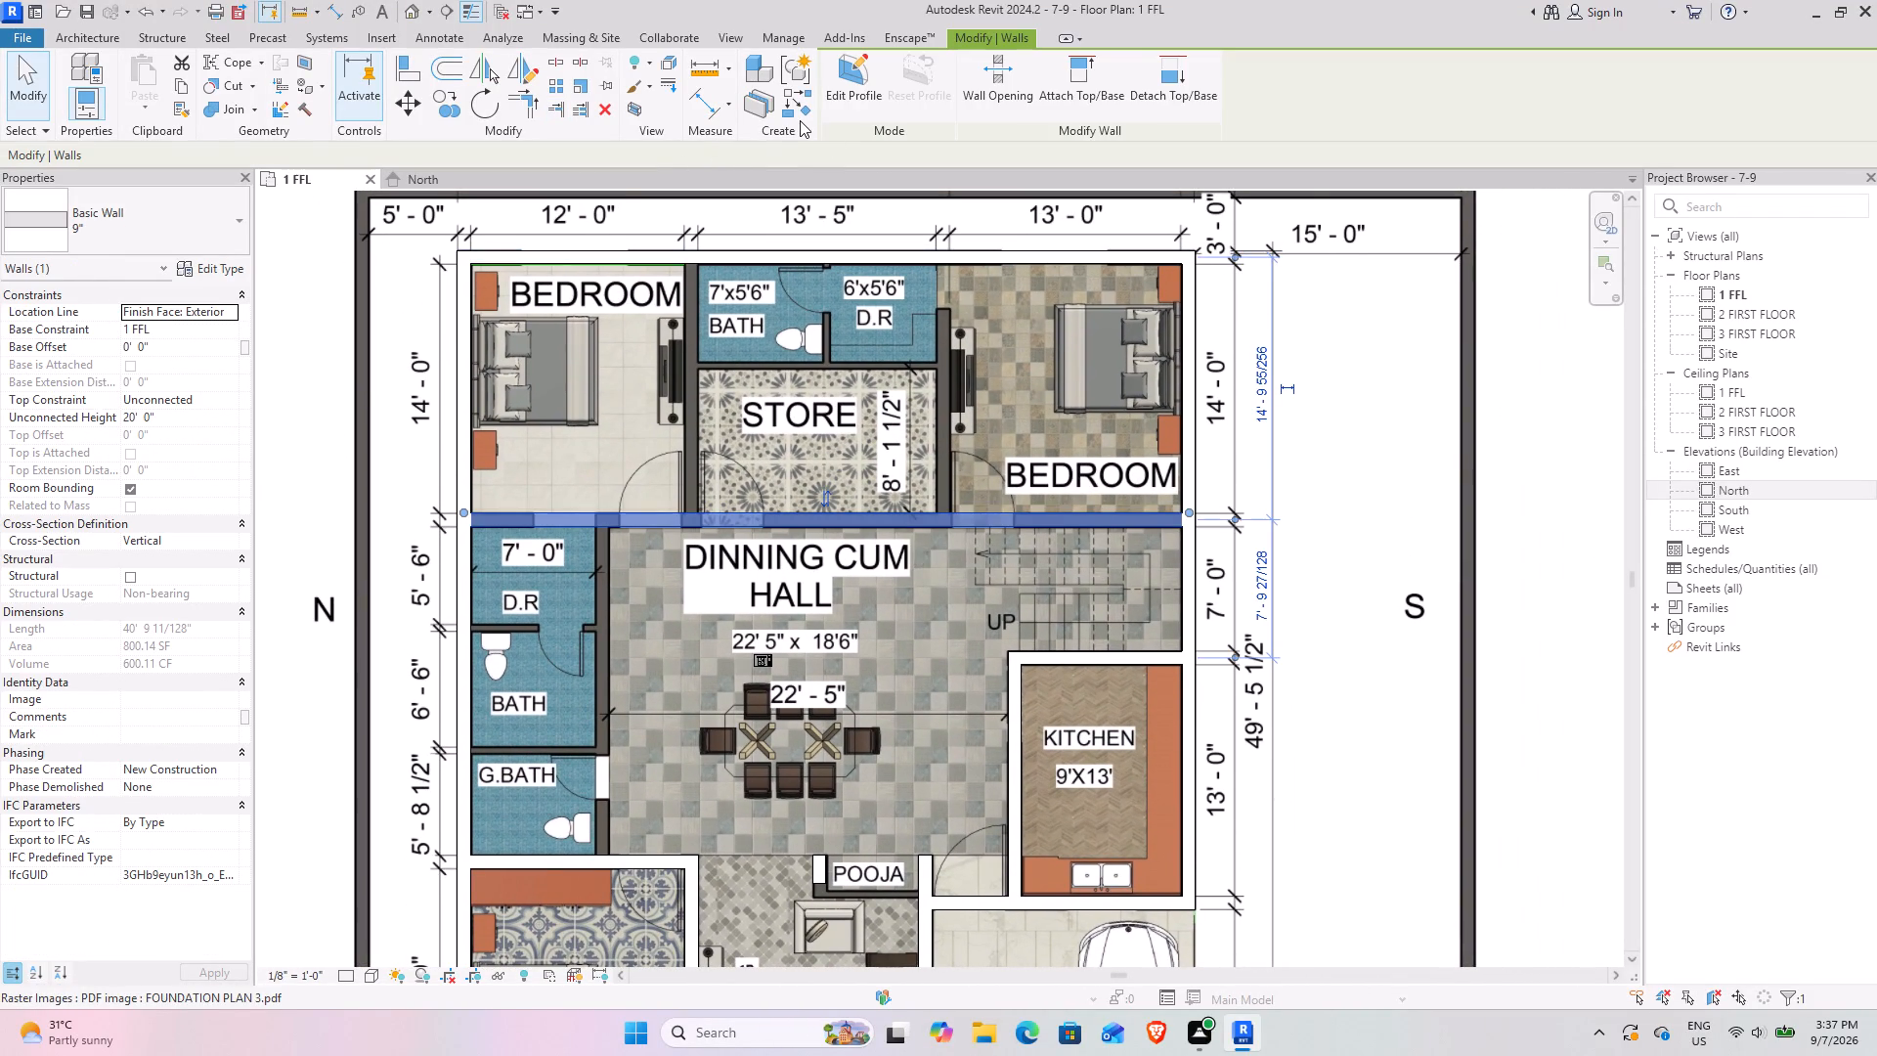
left_click(800, 120)
left_click(796, 109)
scroll(635, 800, "up", 7)
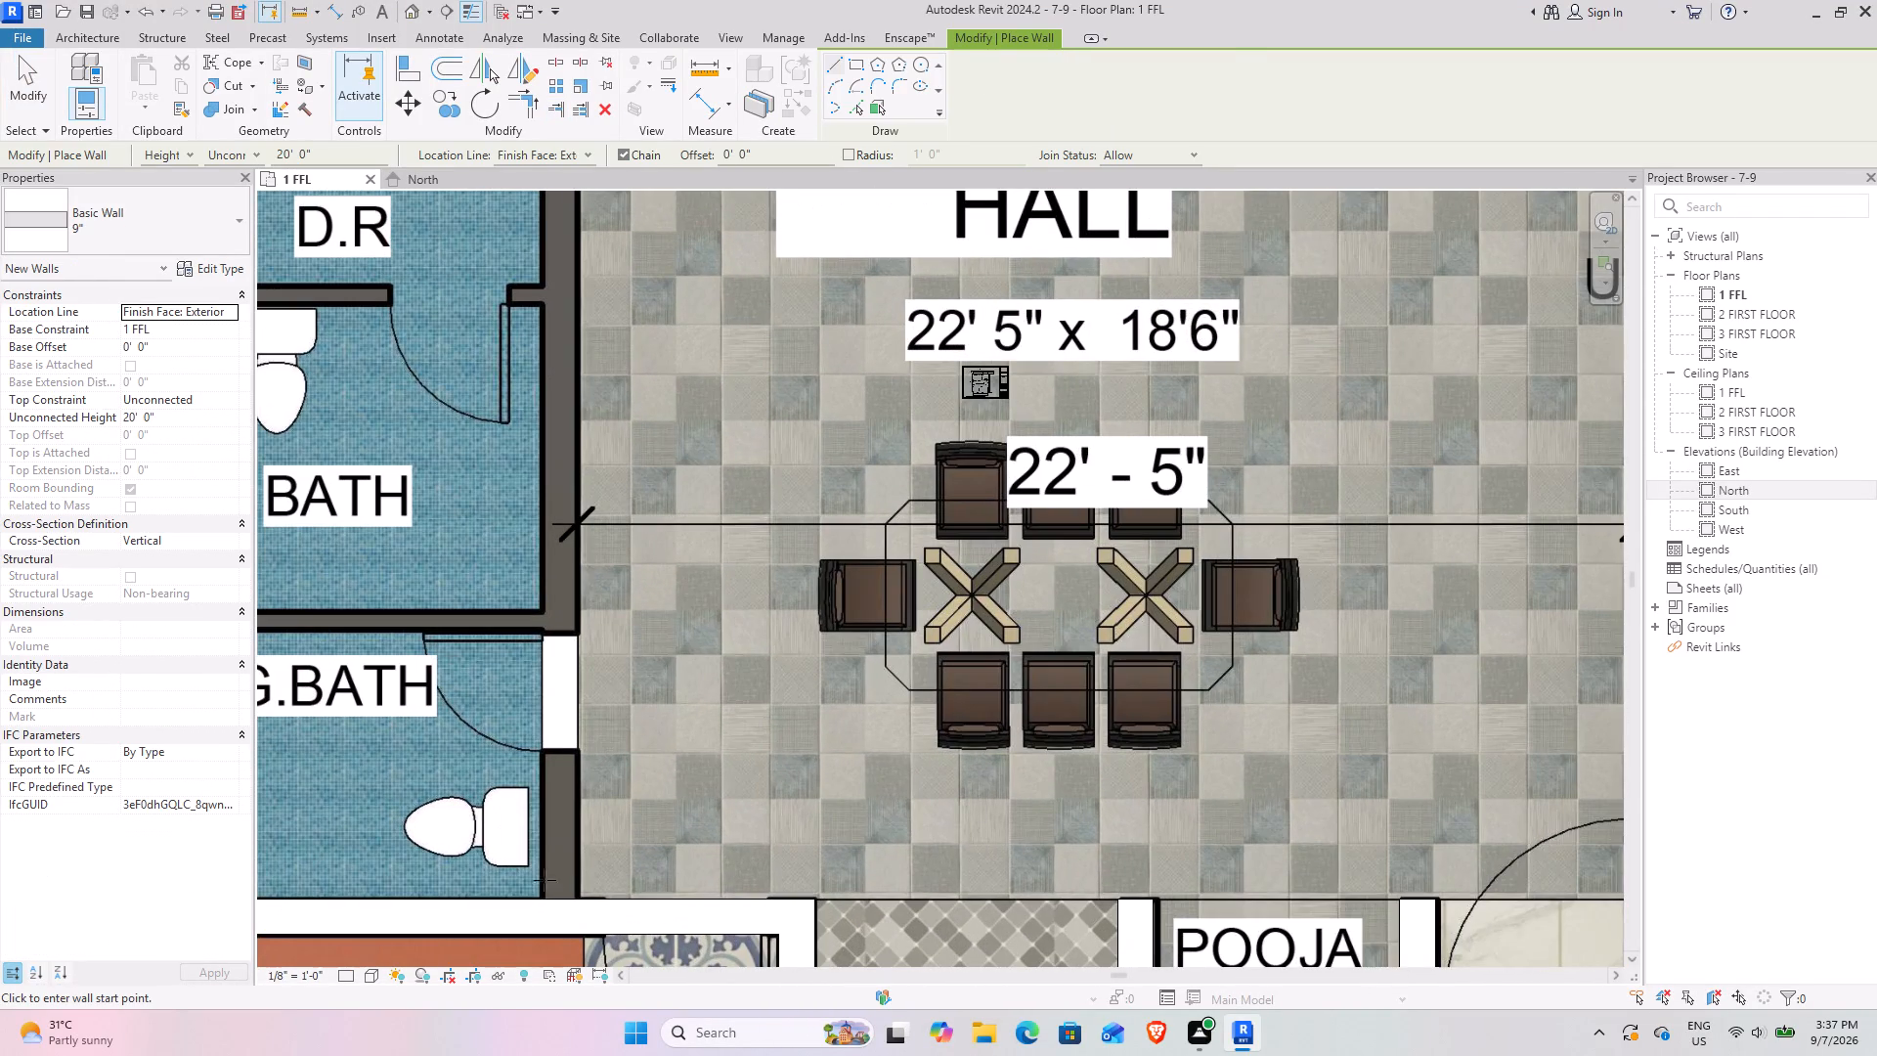
left_click(577, 899)
key("space")
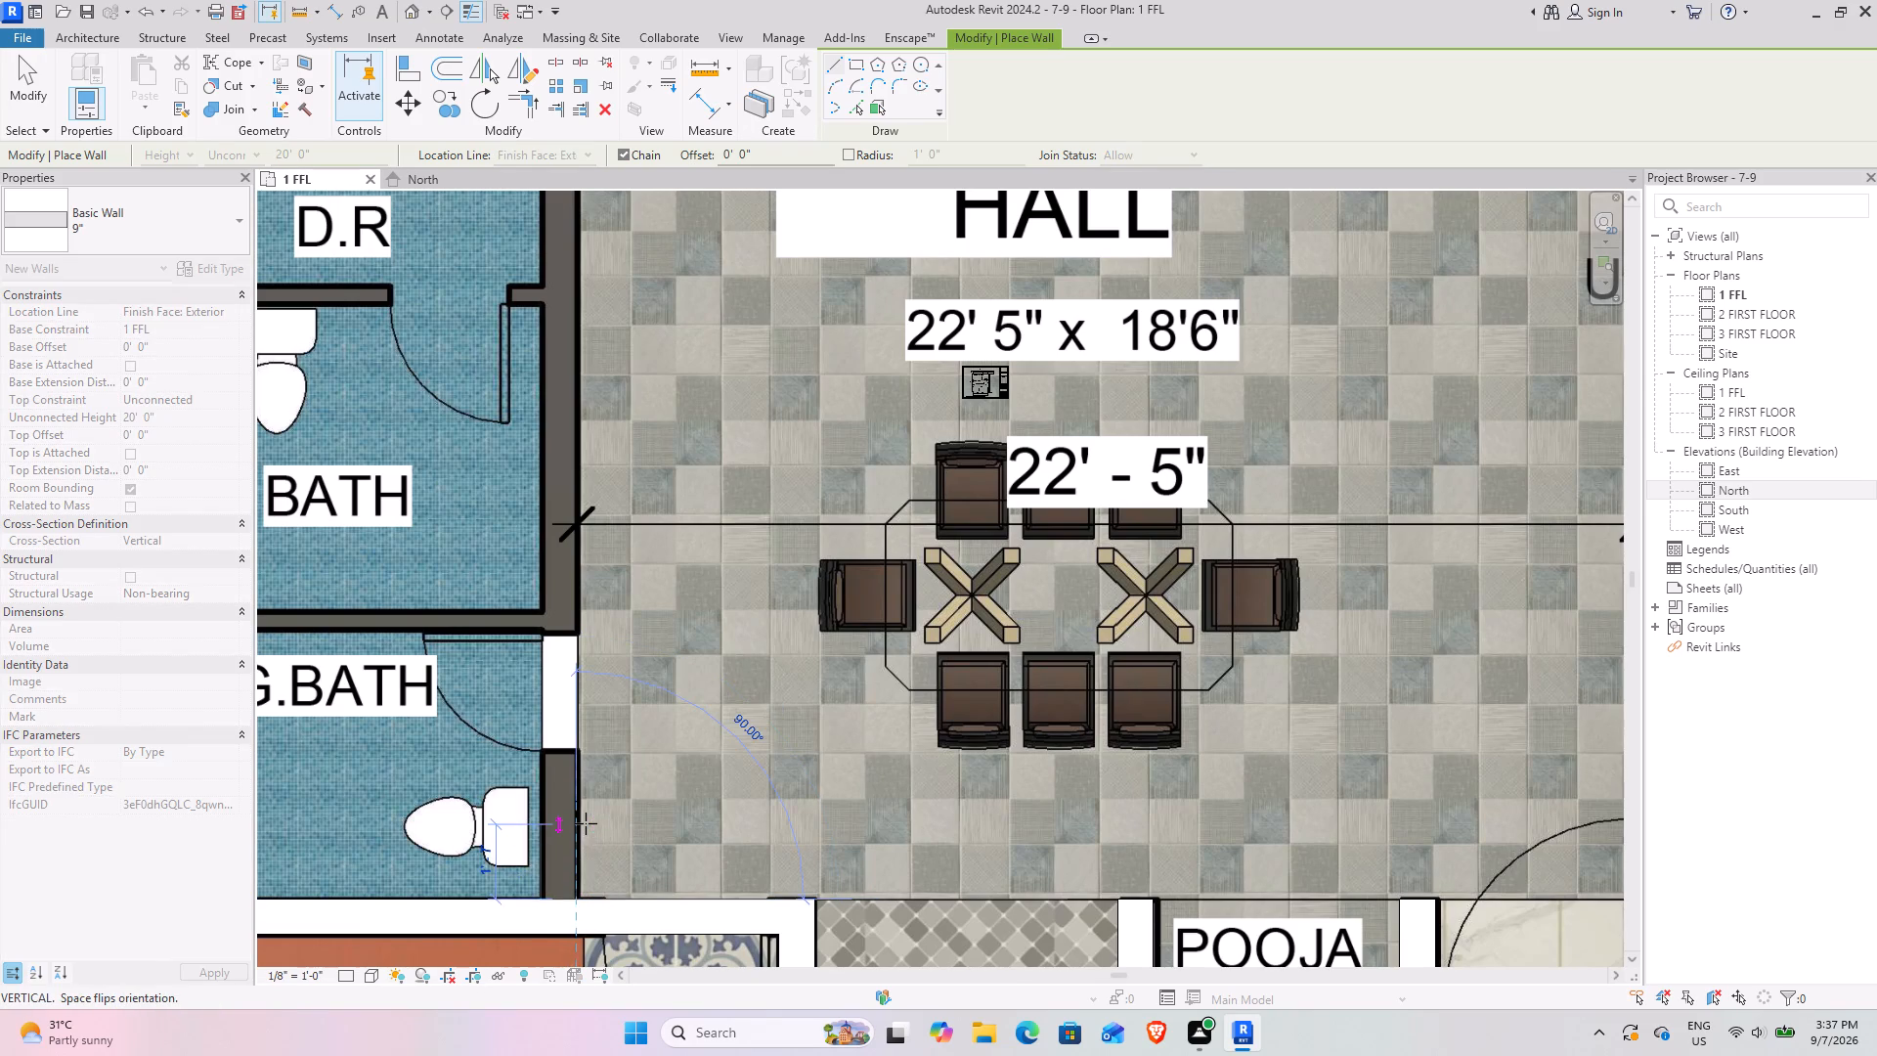
left_click(586, 823)
scroll(608, 766, "down", 4)
key("Escape")
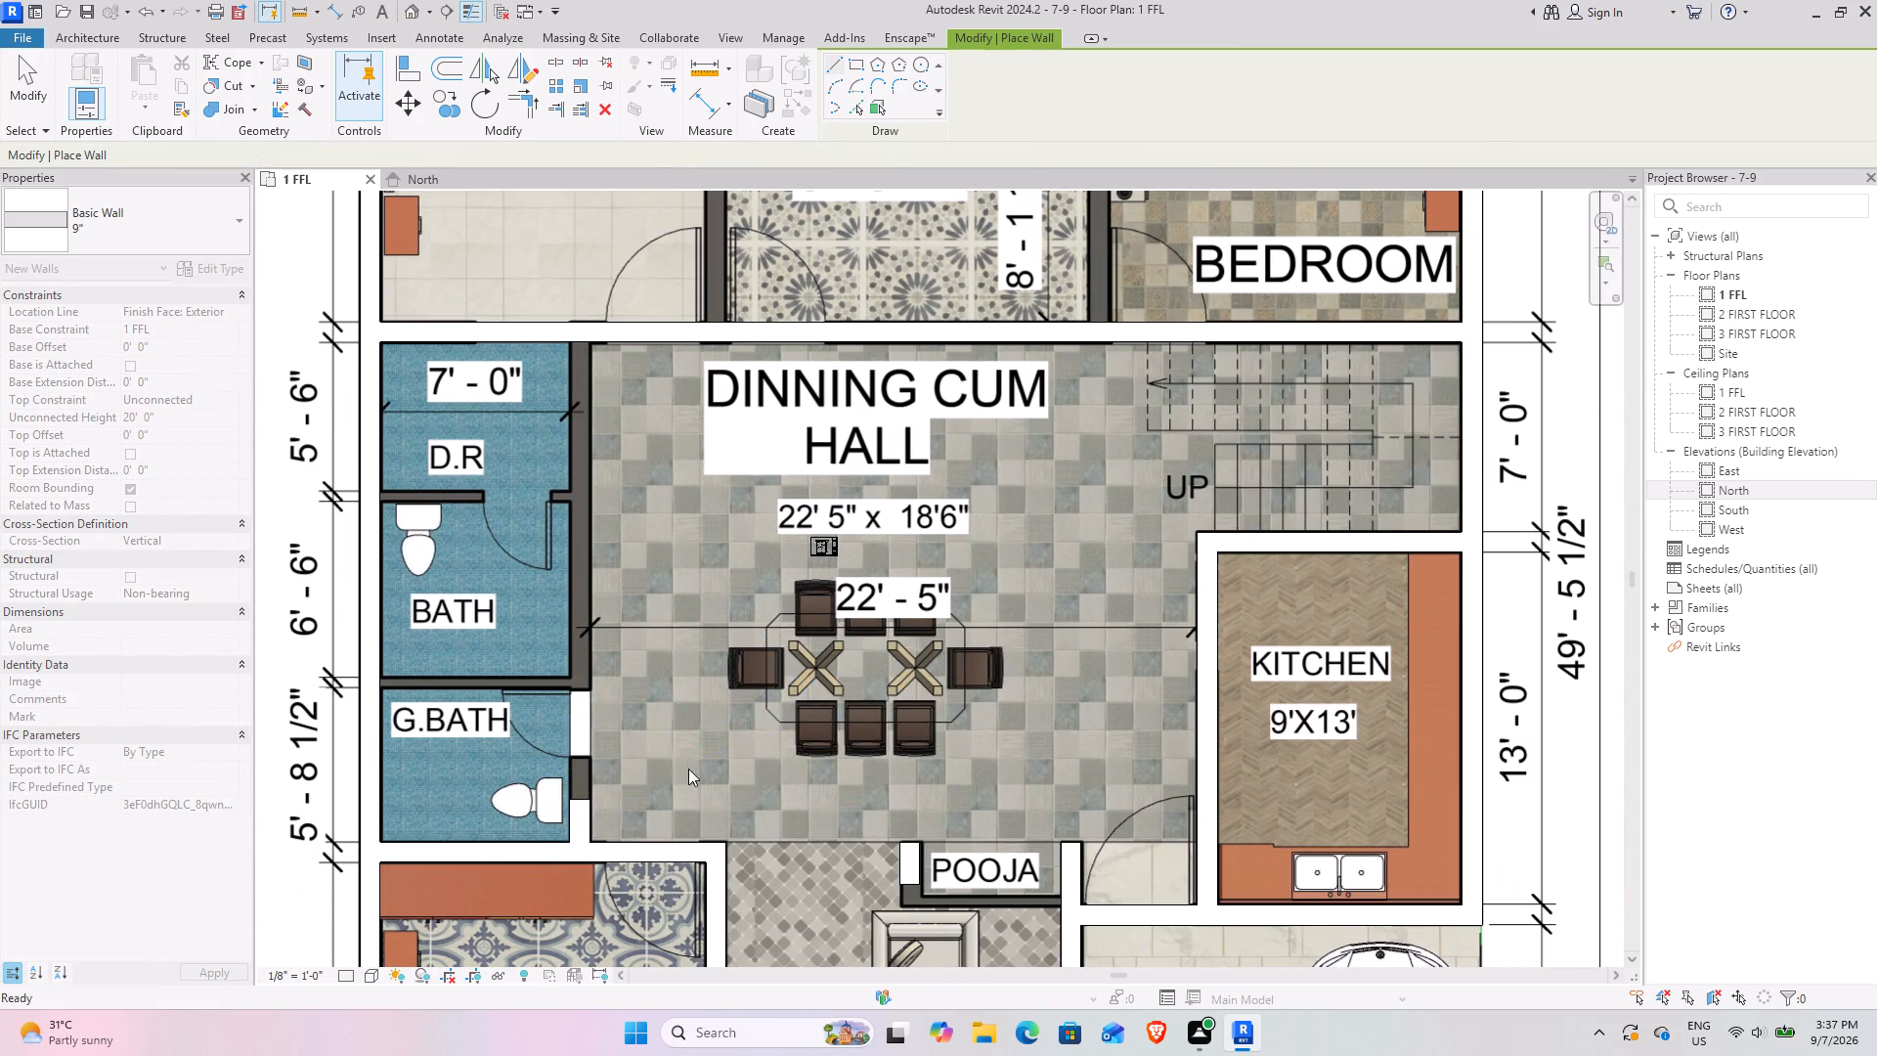
Draw a short flipped 9" wall from the hall's cross wall along the bedroom face of the partition between the store and S-side bedroom.
scroll(865, 580, "down", 3)
middle_click_drag(861, 589, 564, 804)
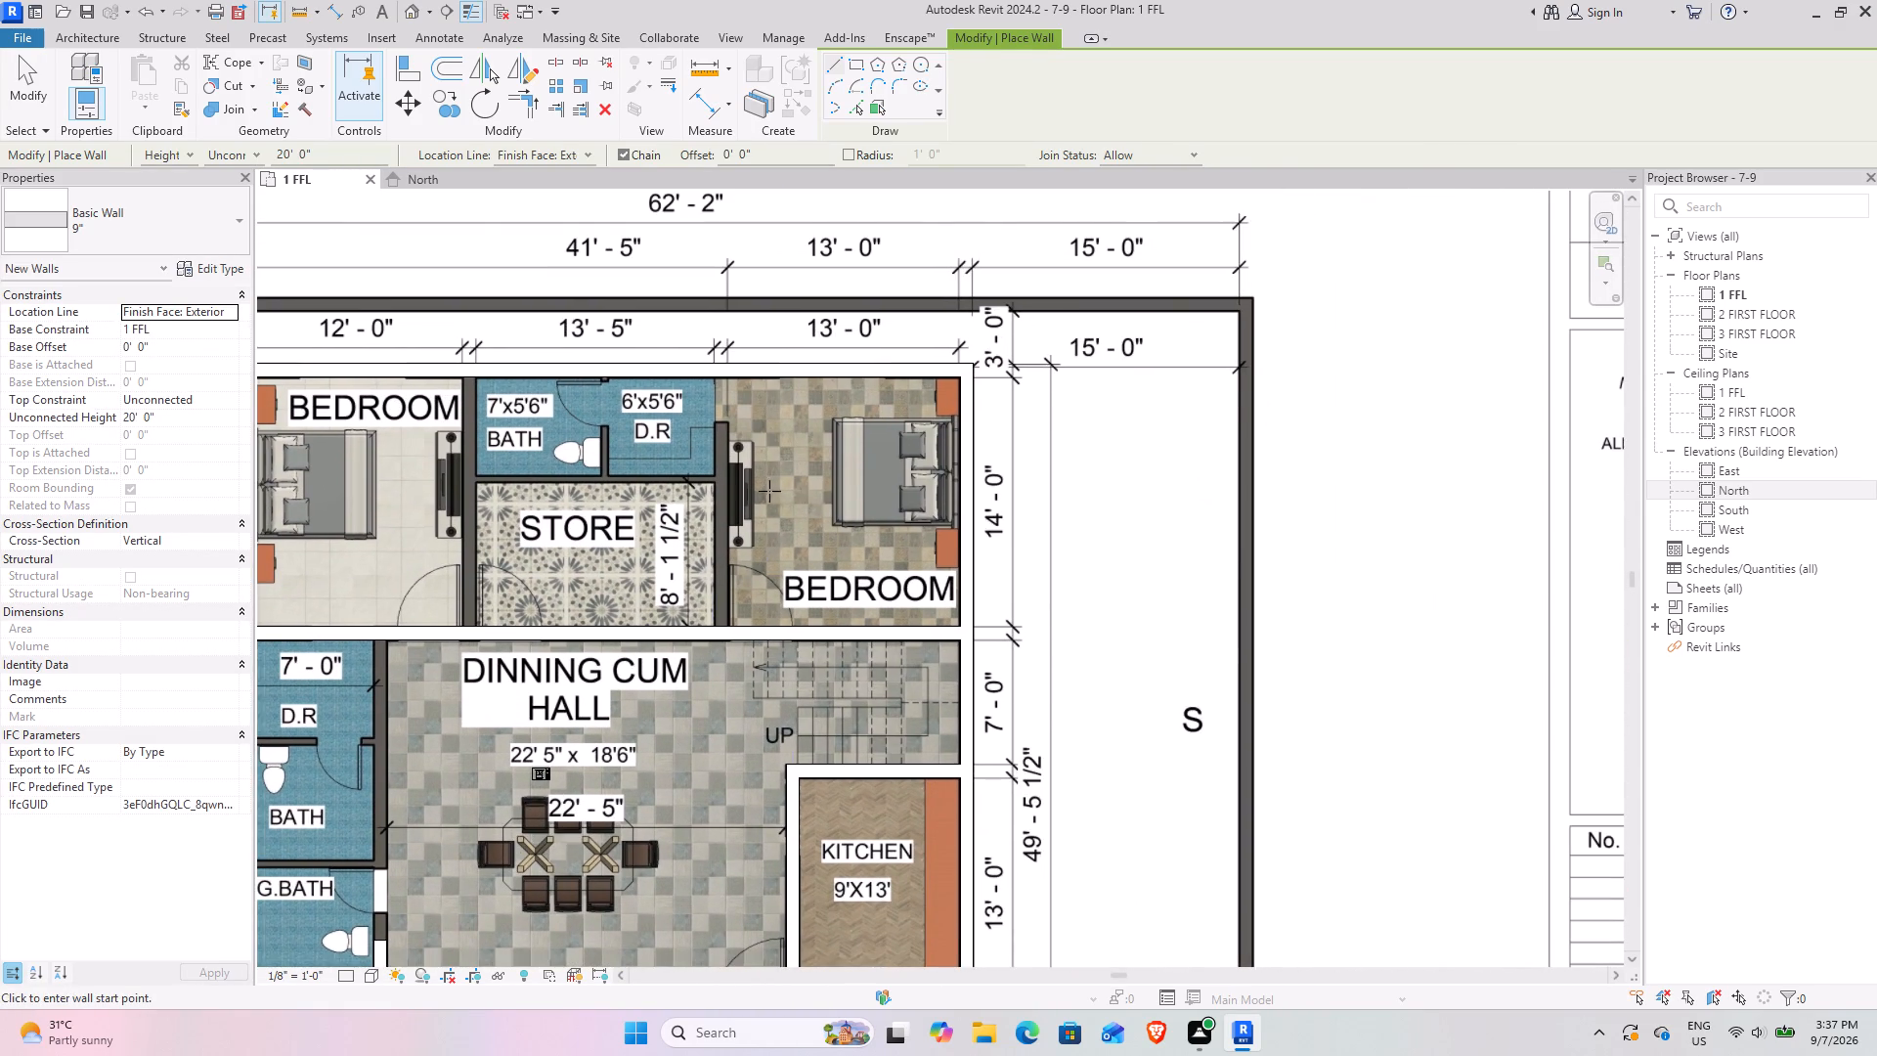
scroll(707, 495, "up", 7)
middle_click_drag(765, 607, 806, 756)
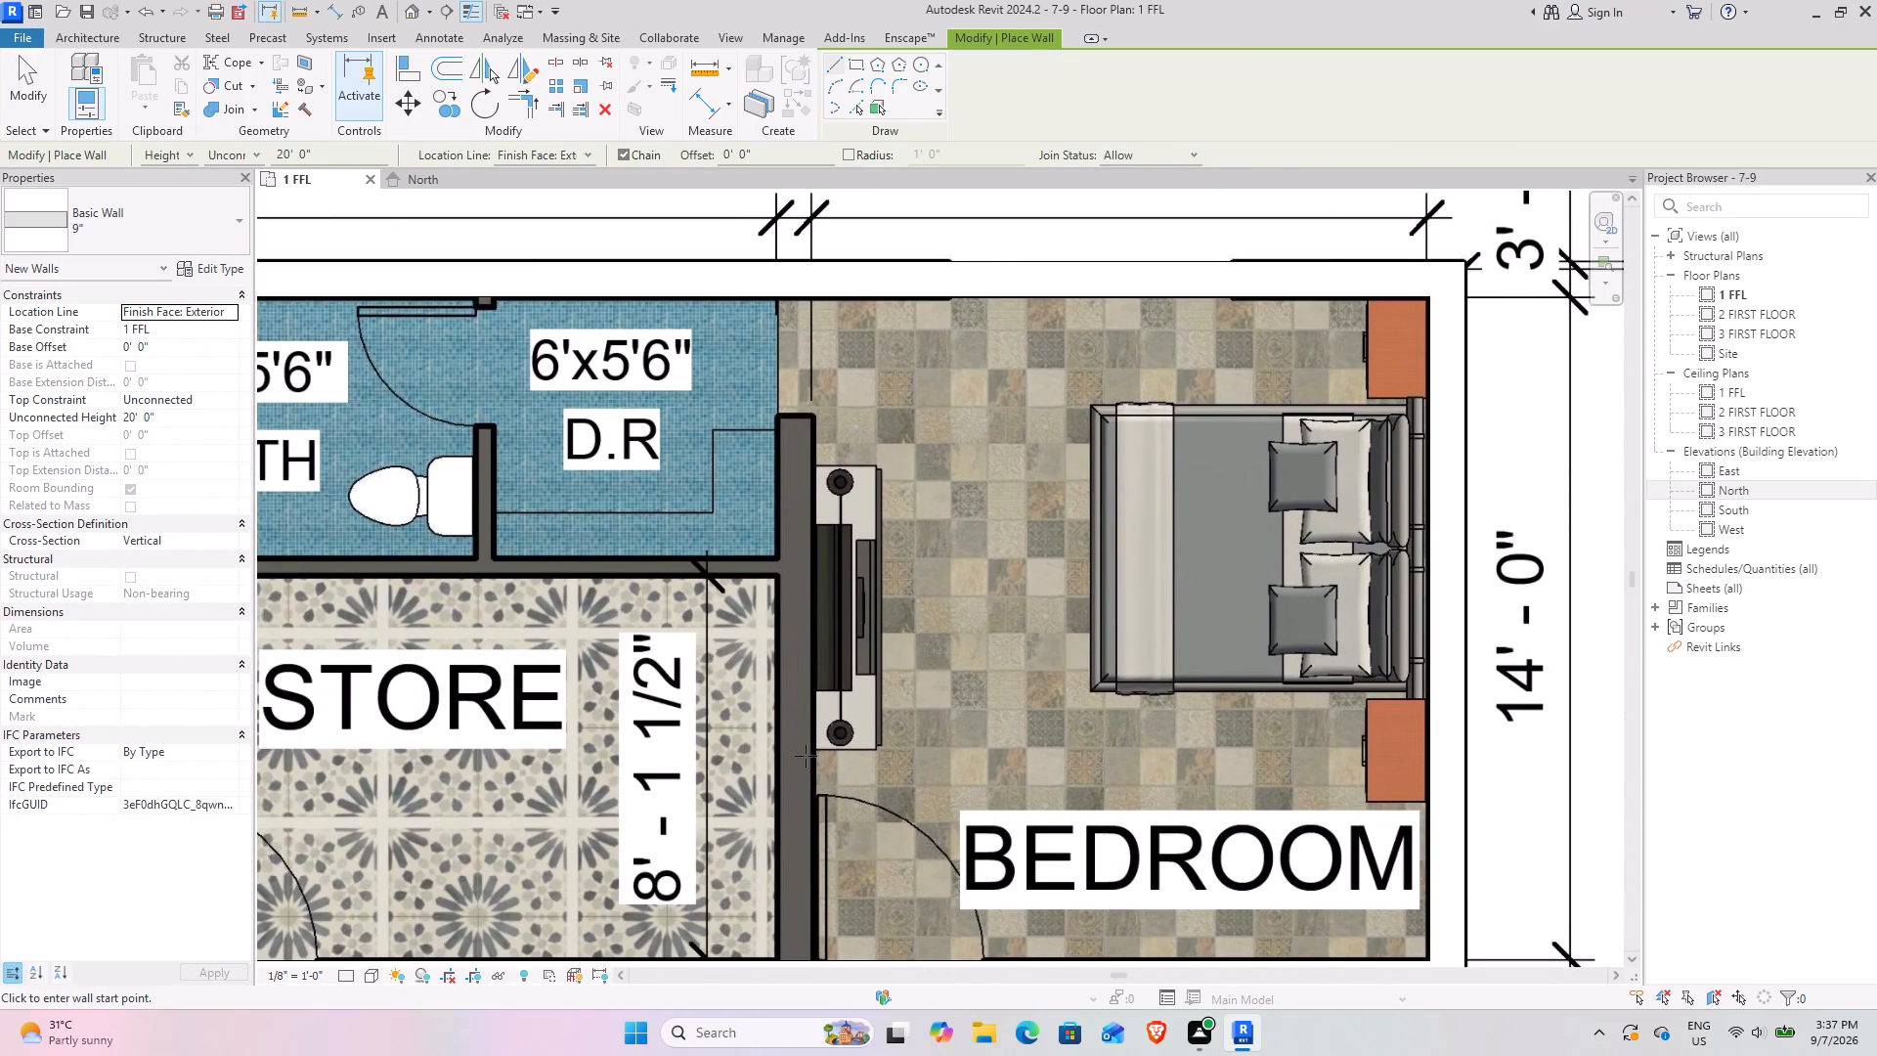
scroll(806, 756, "down", 3)
middle_click_drag(808, 777, 808, 717)
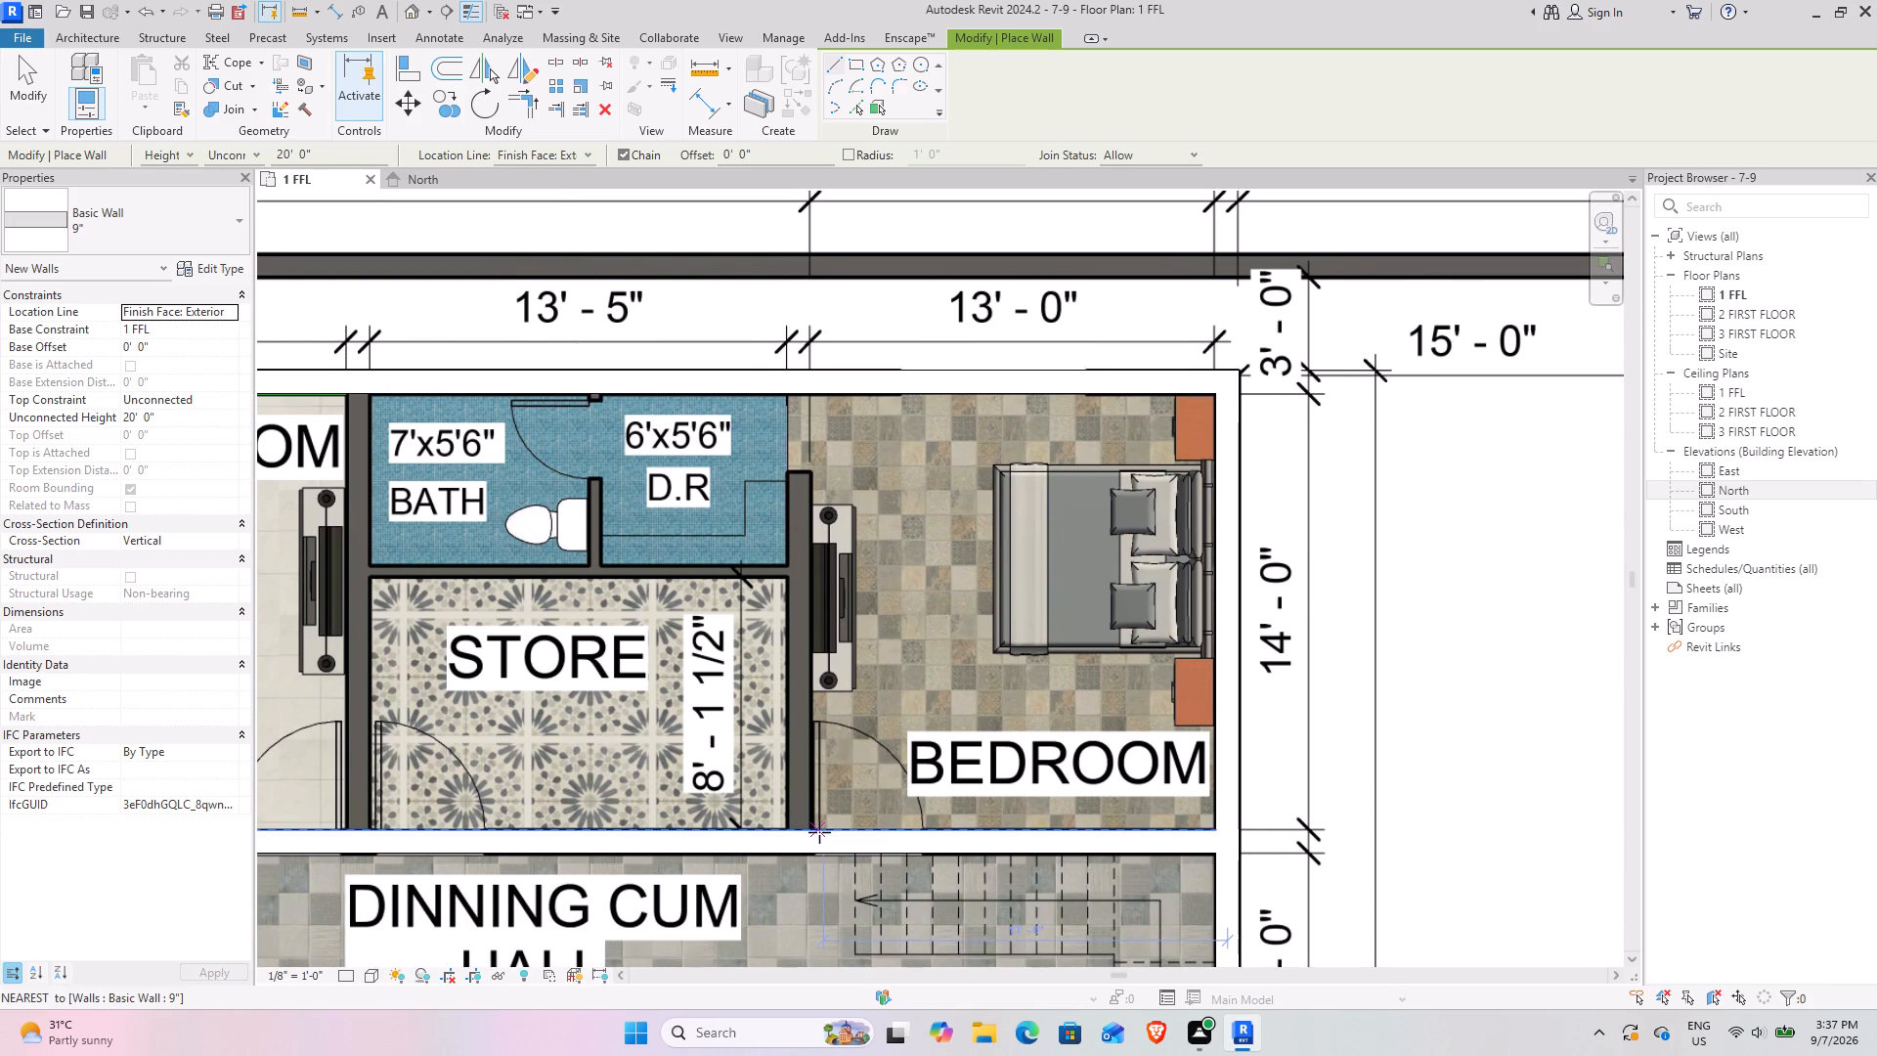
scroll(808, 832, "up", 4)
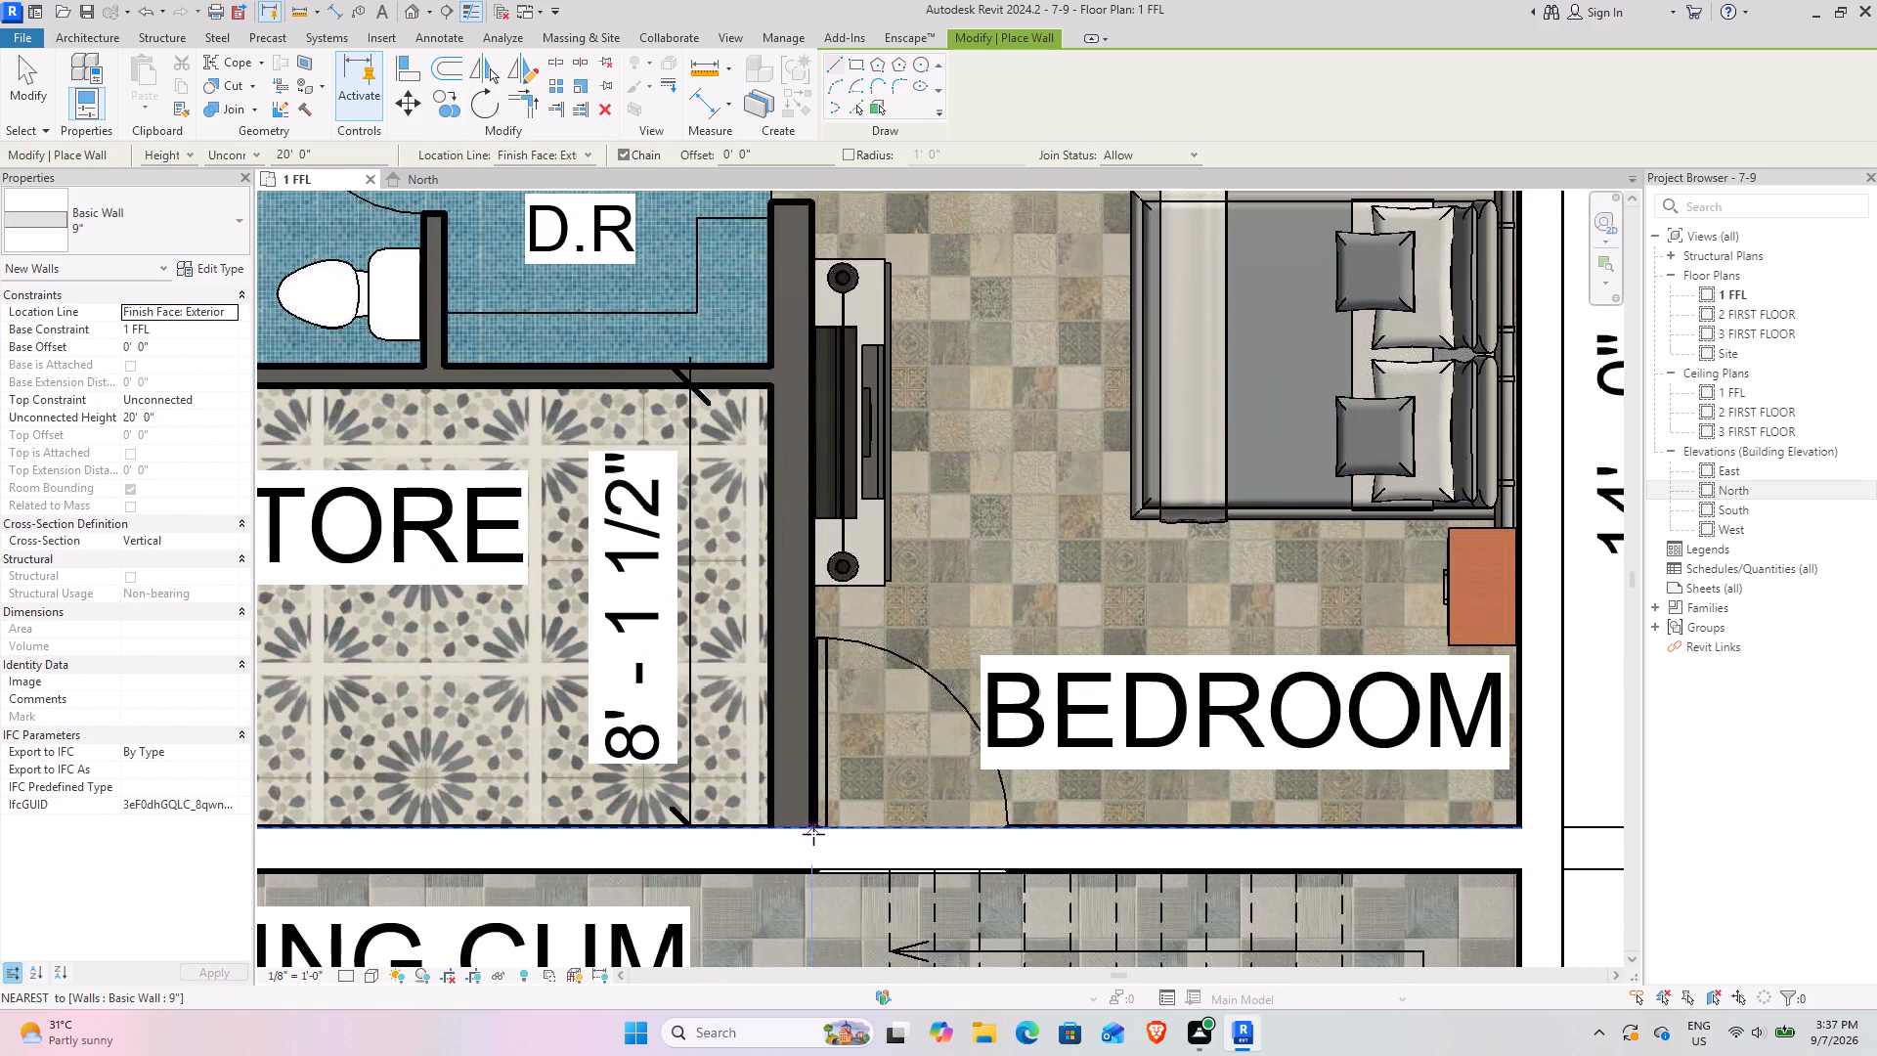
left_click(813, 834)
key("space")
left_click(803, 714)
scroll(803, 714, "down", 4)
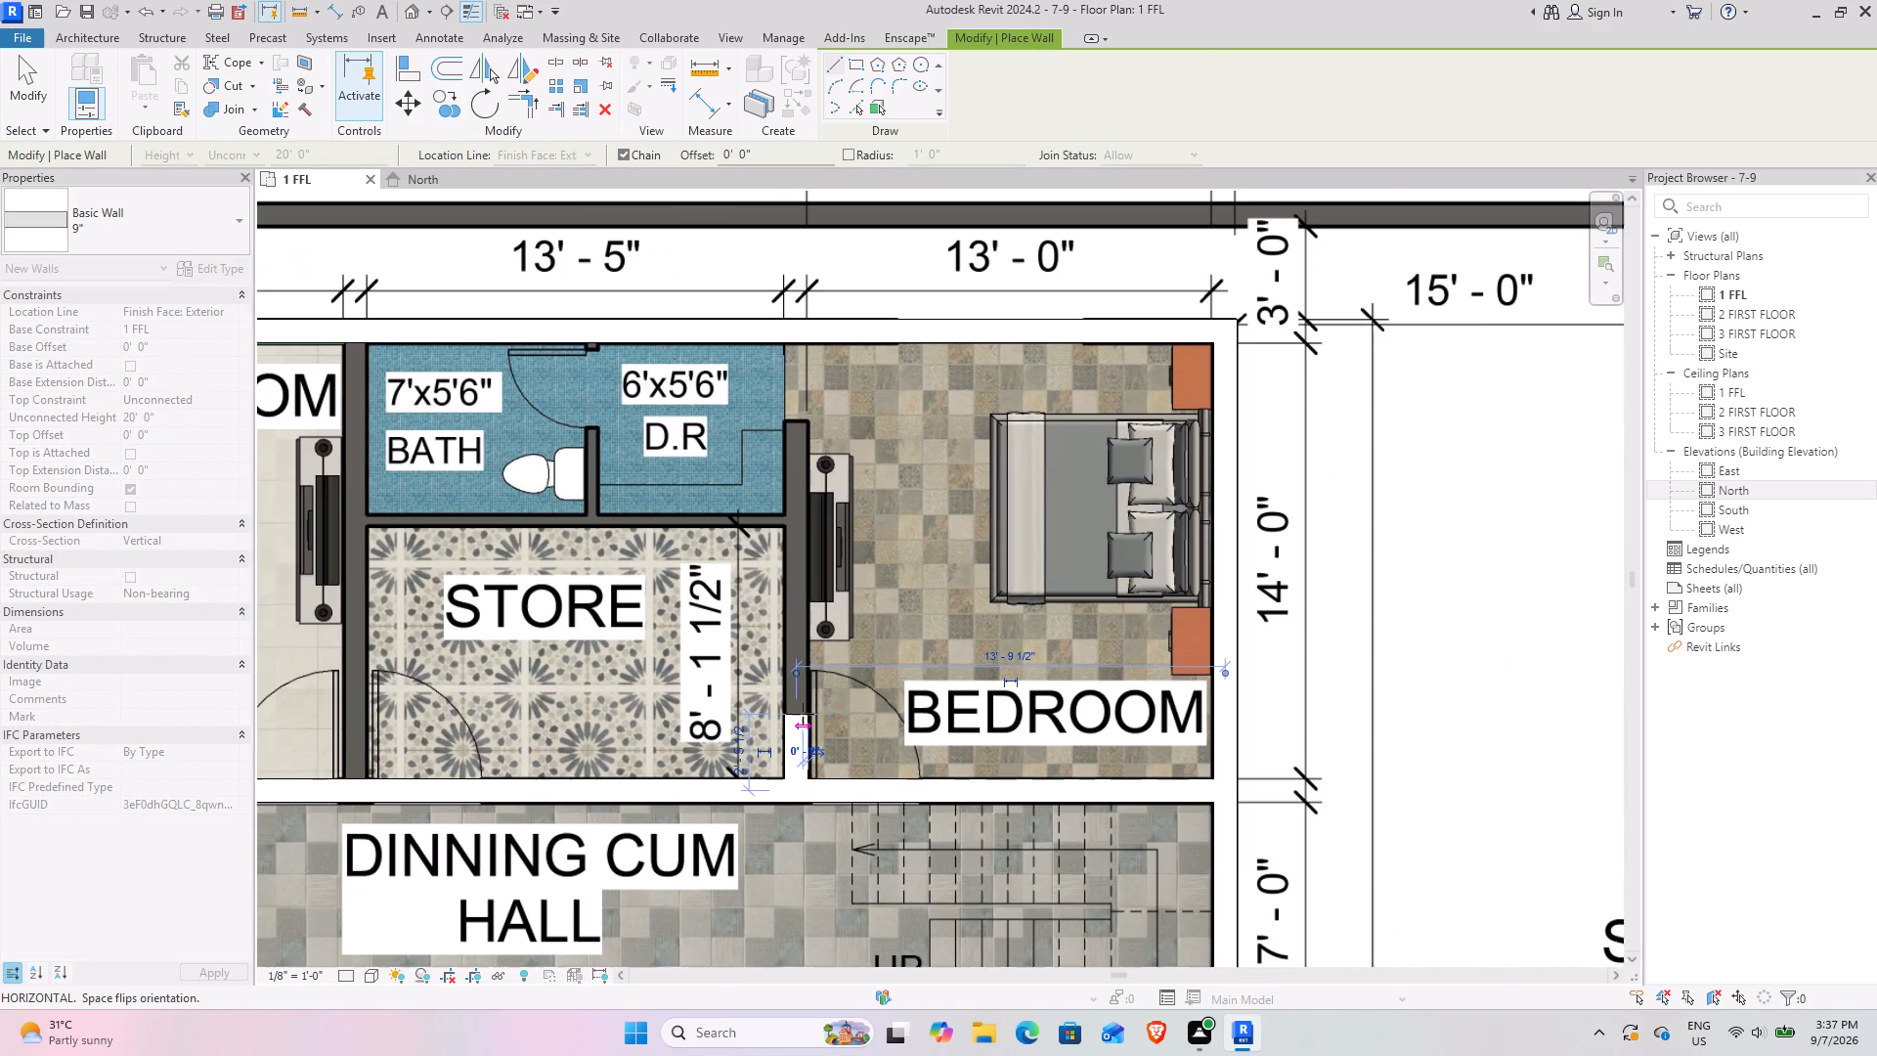
key("Escape")
Draw a 9" wall about 2'-1" long from the cross wall along the N-side bedroom face of its partition with the store.
middle_click_drag(424, 747, 661, 732)
scroll(613, 728, "up", 4)
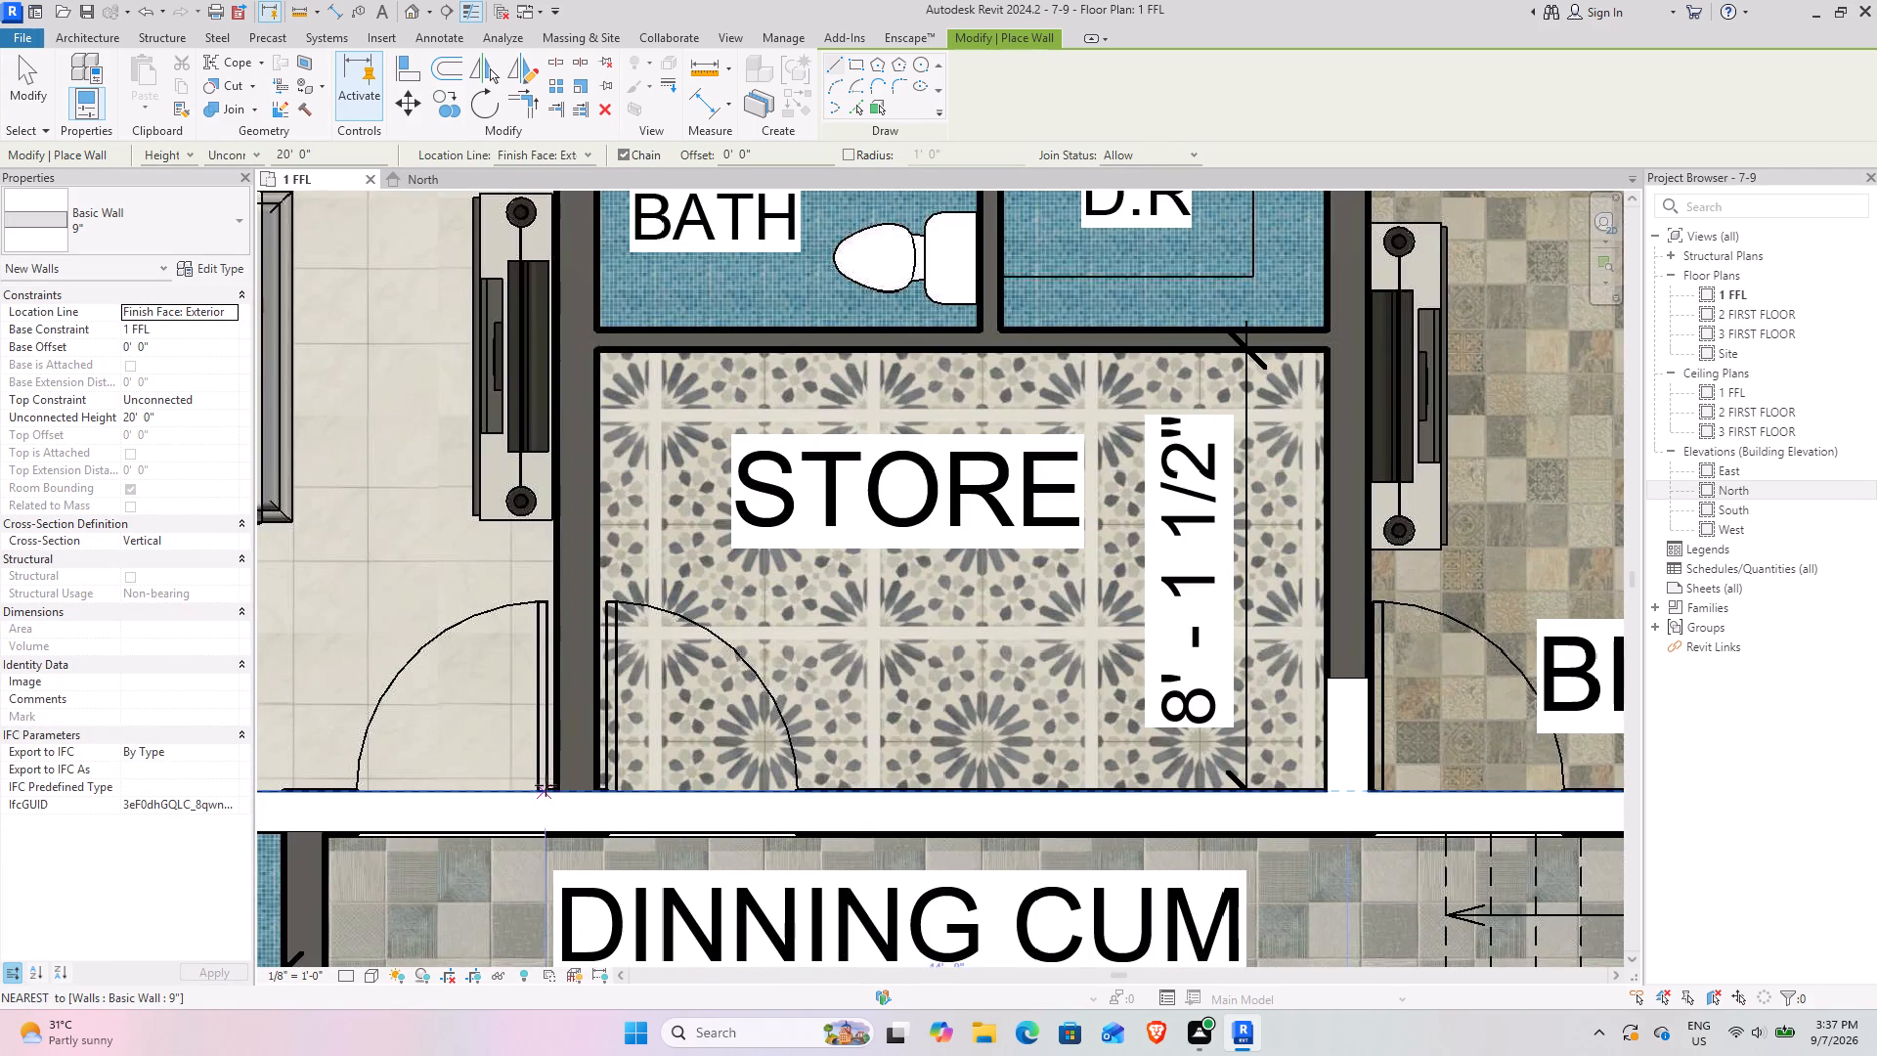
left_click(558, 792)
left_click(561, 682)
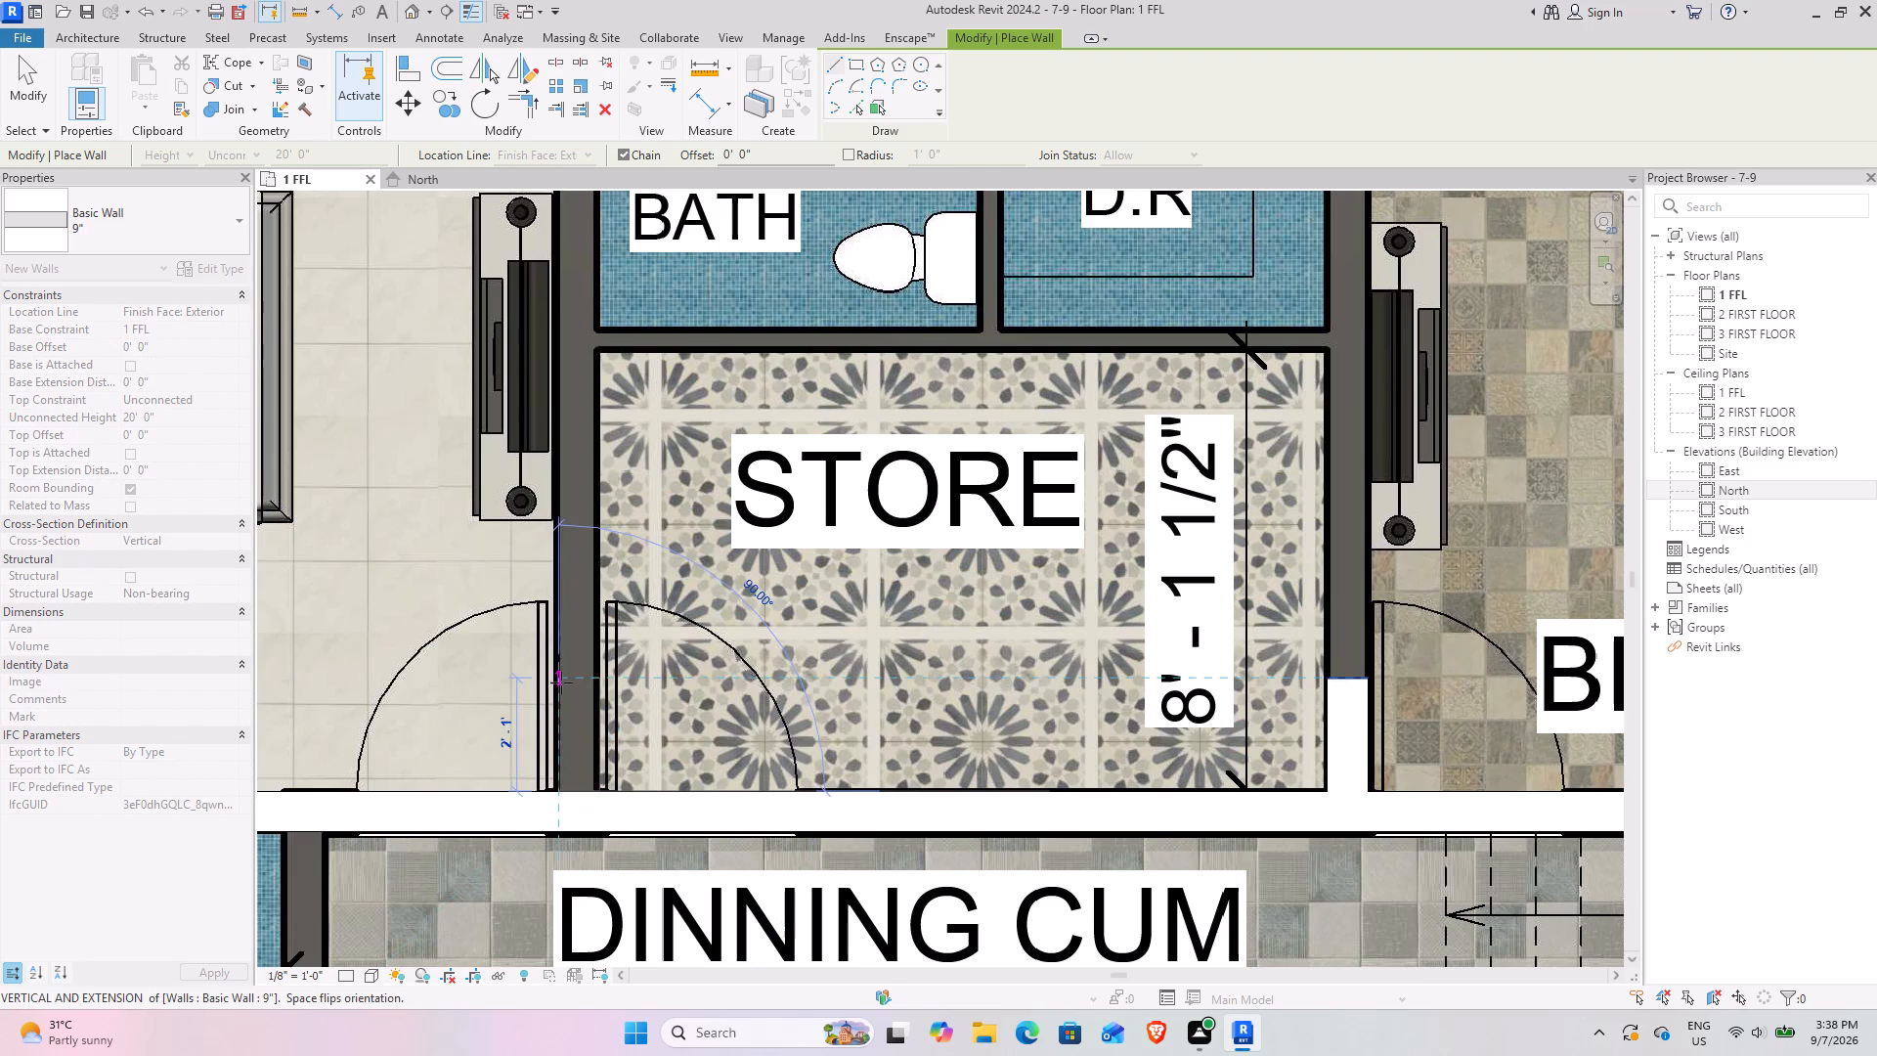
key("Escape")
Draw a short 4.5" wall from the porch-side wall along the drawing room face of the POOJA partition, and end the chain.
scroll(575, 711, "down", 9)
middle_click_drag(608, 726, 628, 331)
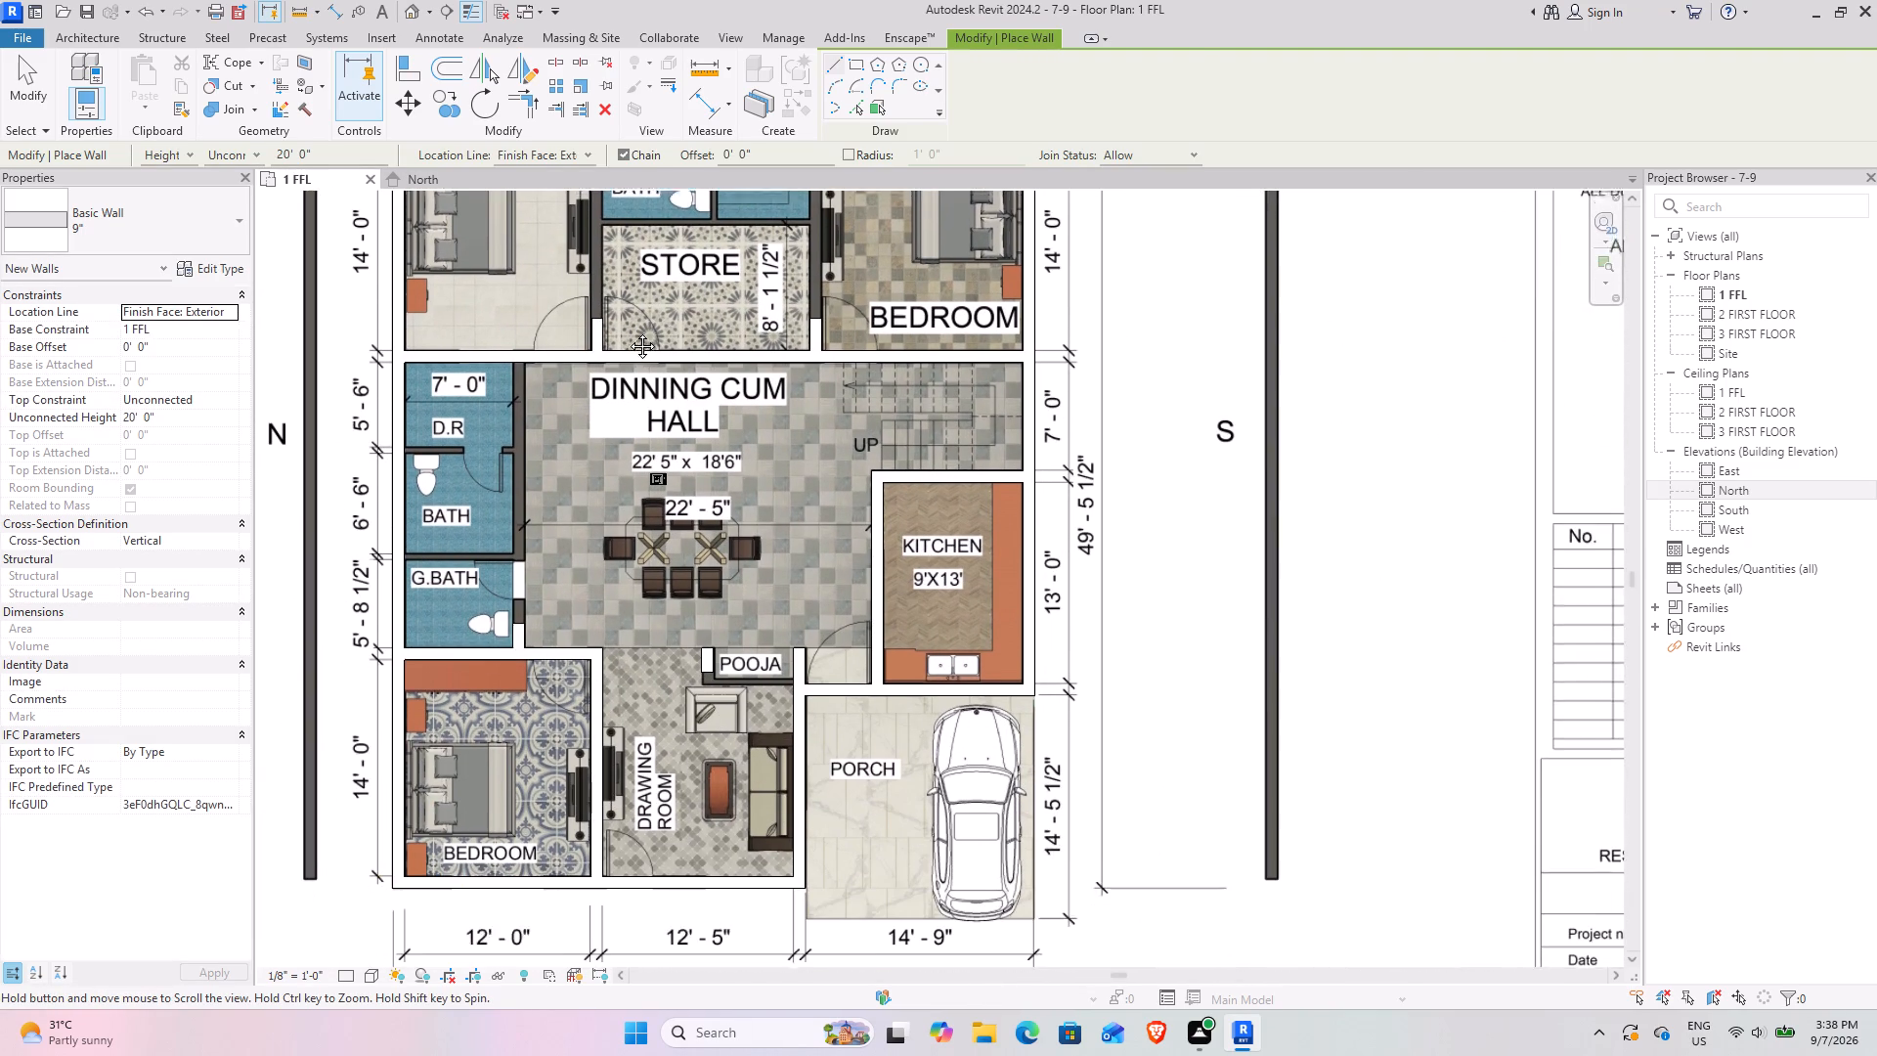
middle_click_drag(628, 331, 594, 393)
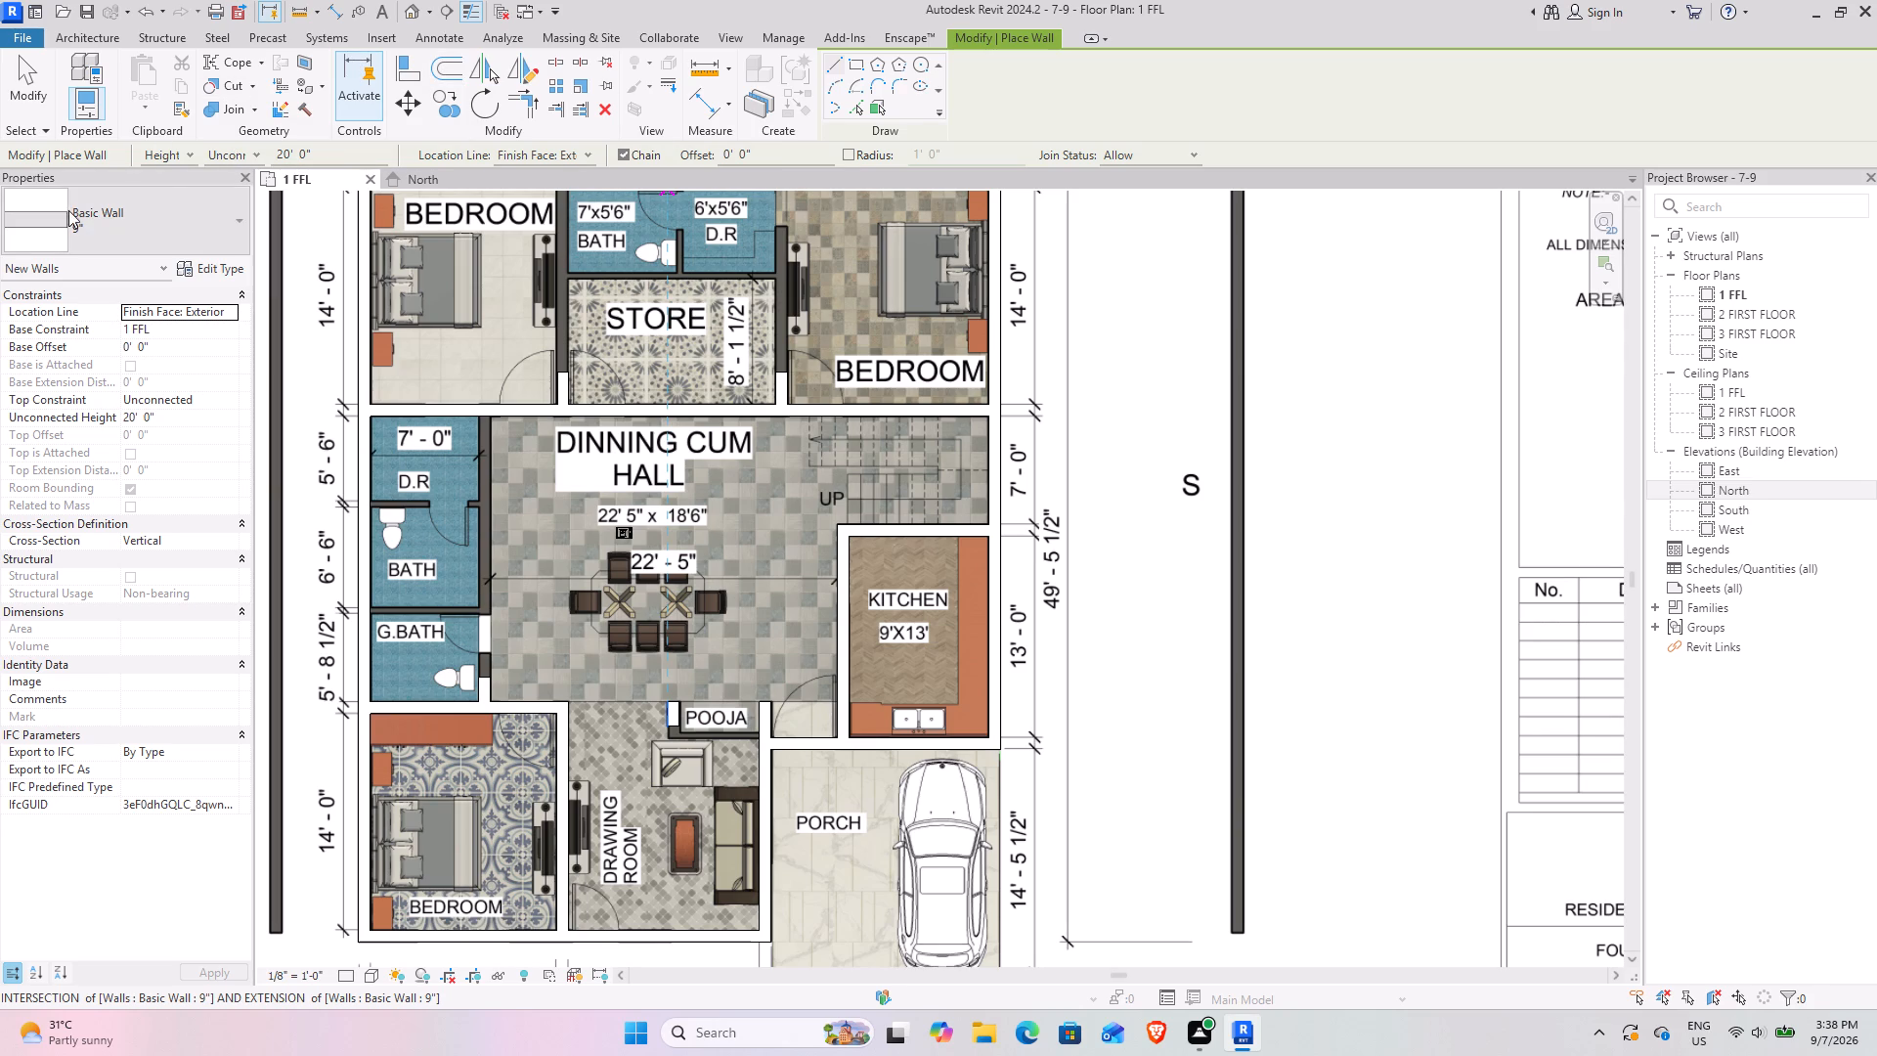
left_click(156, 213)
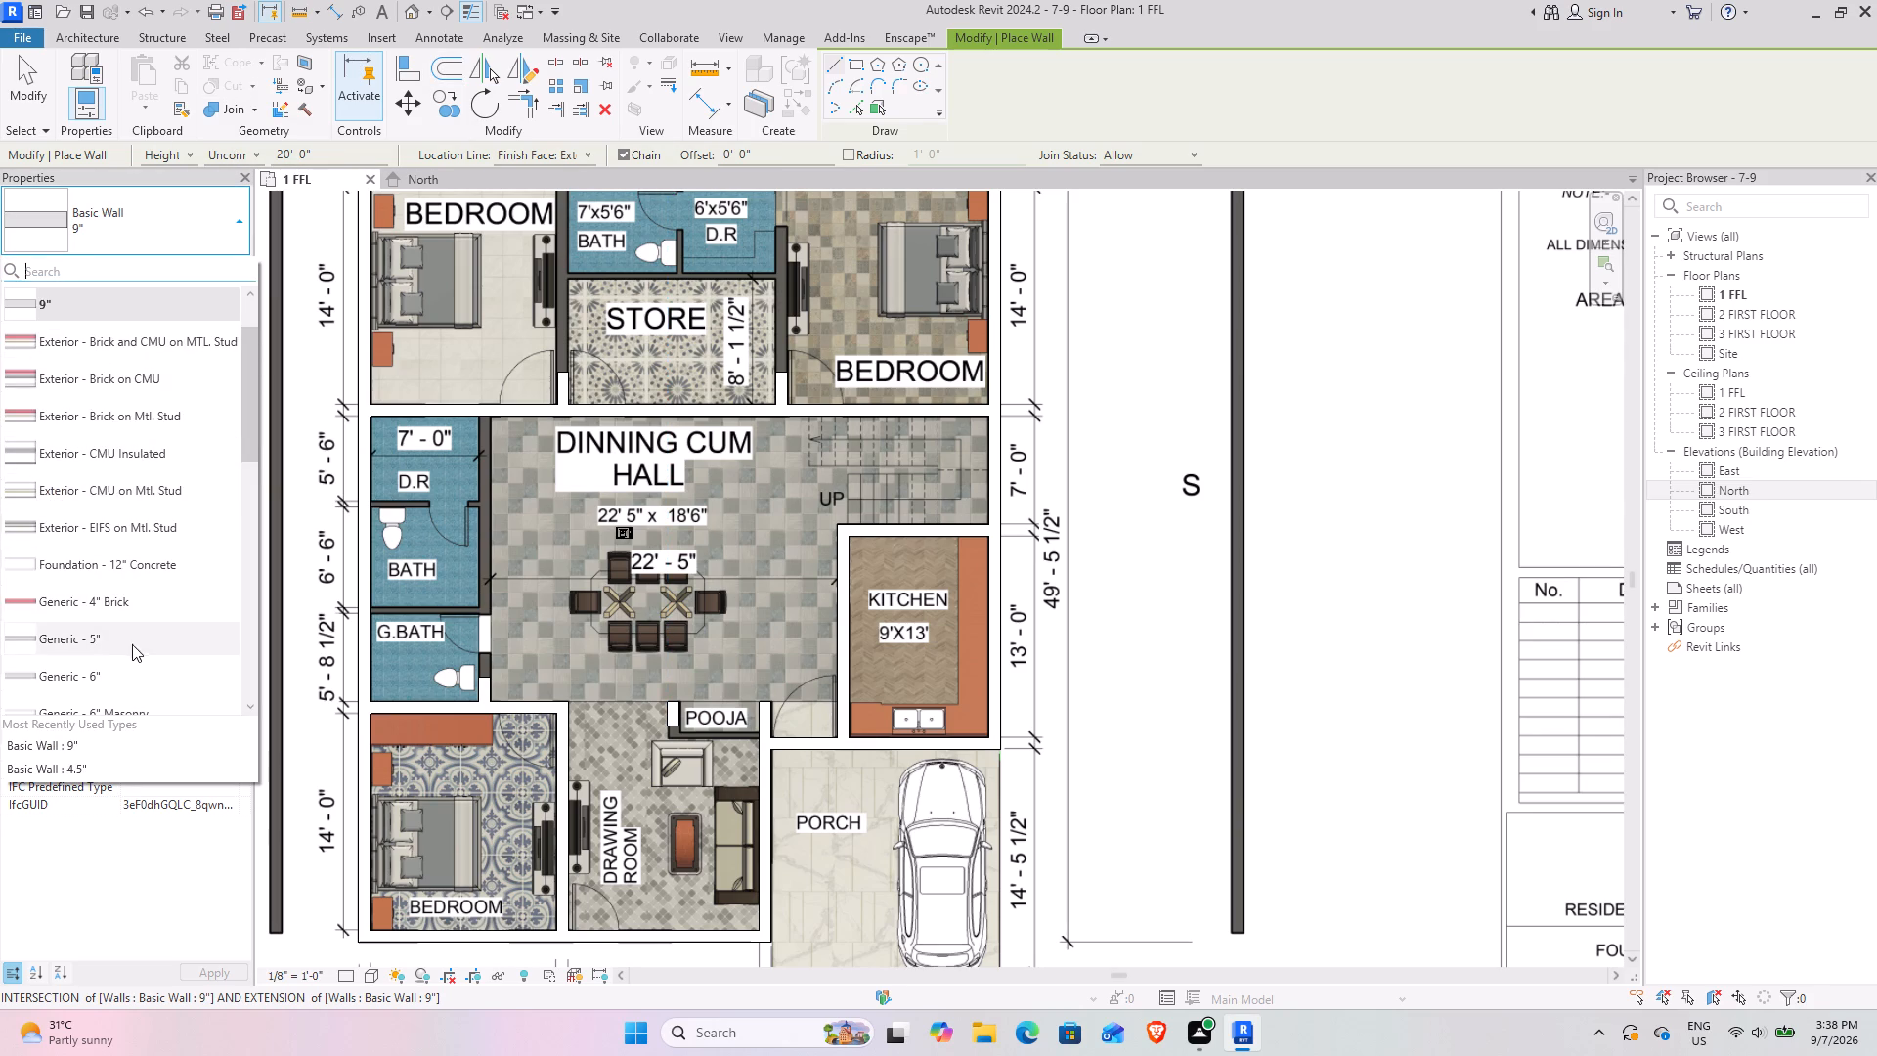
scroll(87, 332, "up", 4)
left_click(87, 332)
scroll(766, 785, "up", 4)
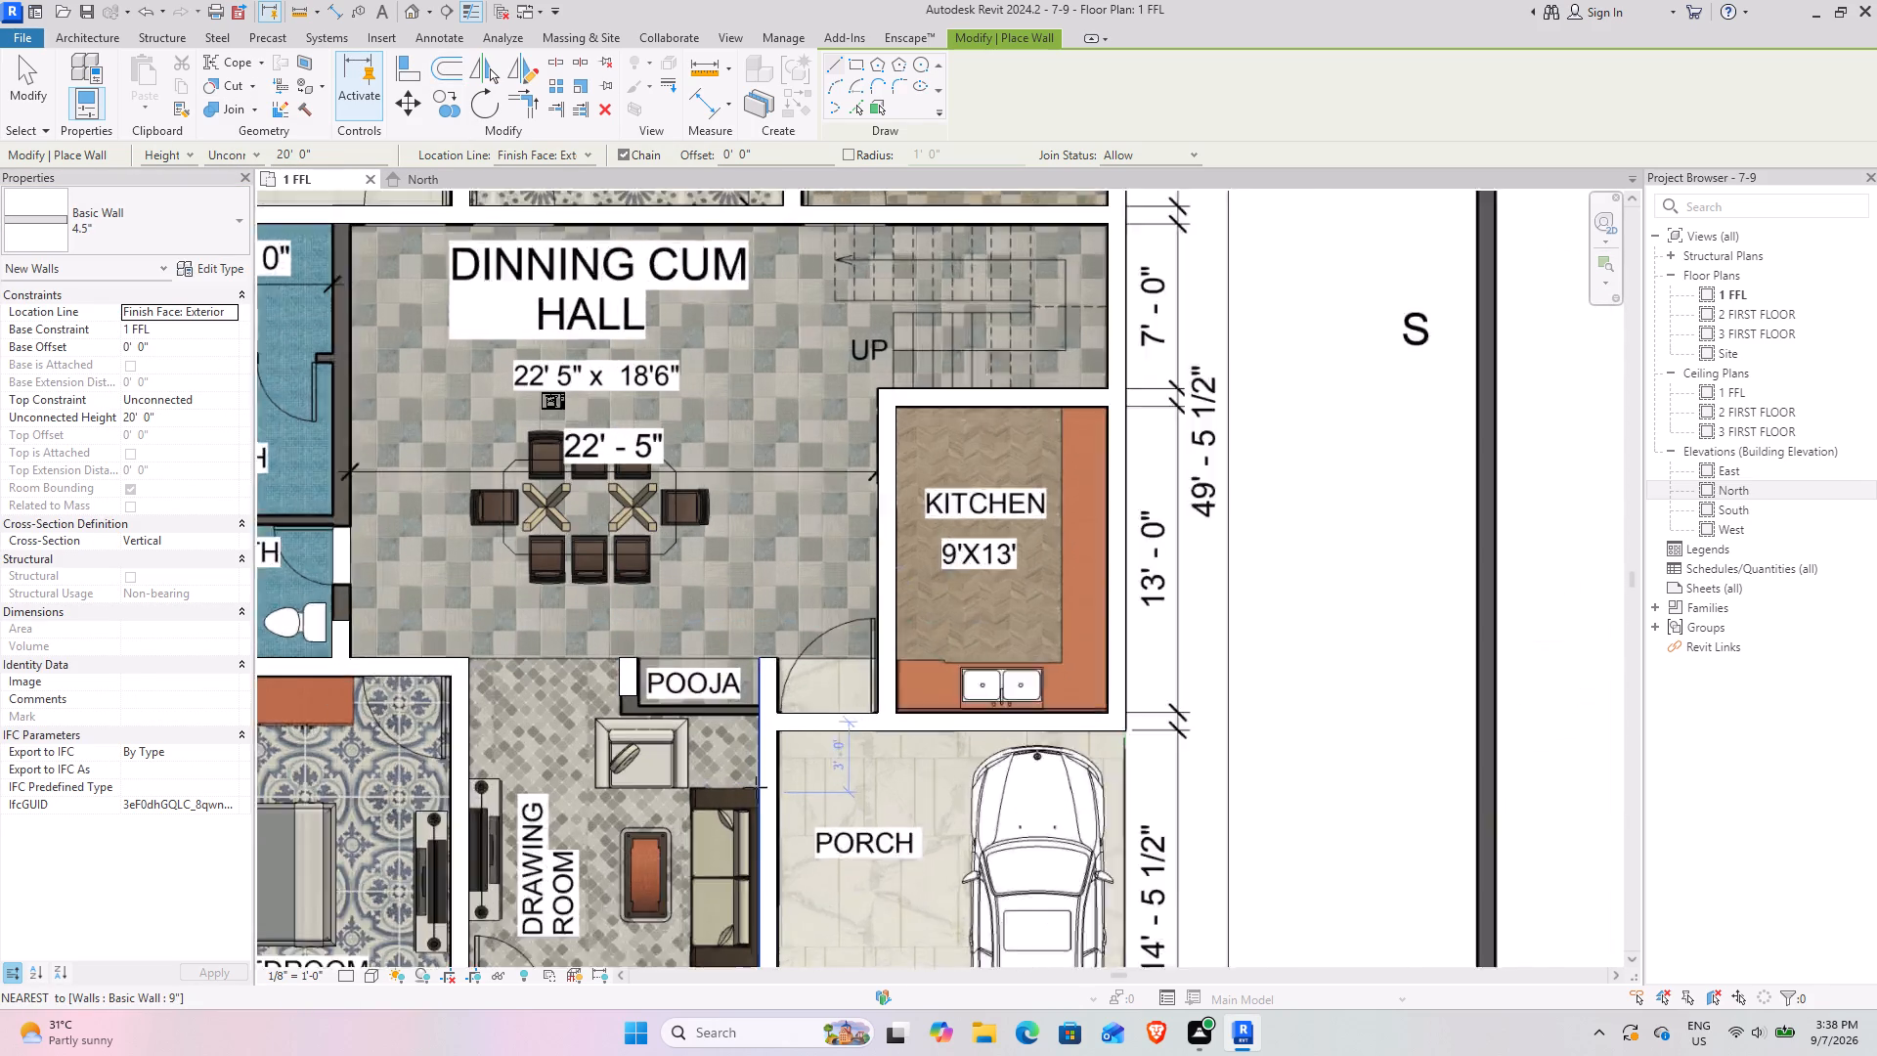
scroll(756, 787, "up", 4)
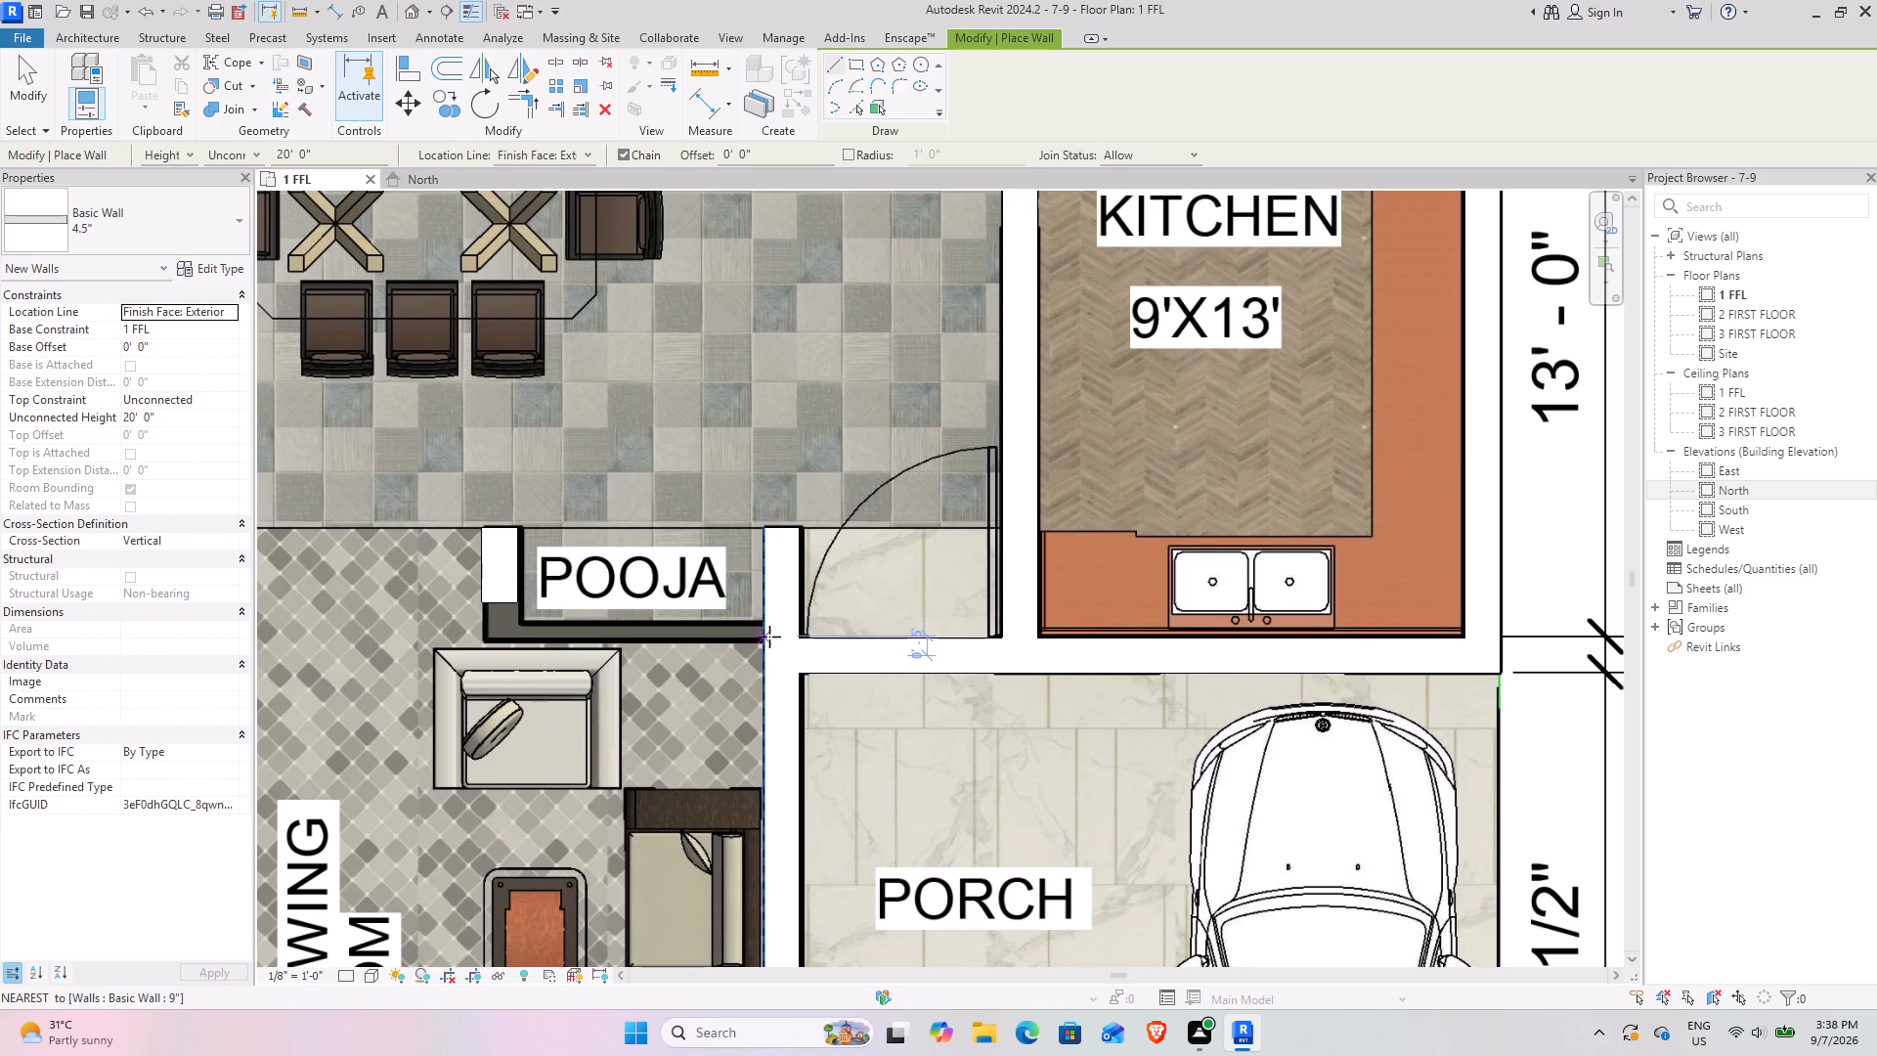
scroll(764, 636, "up", 4)
left_click(764, 641)
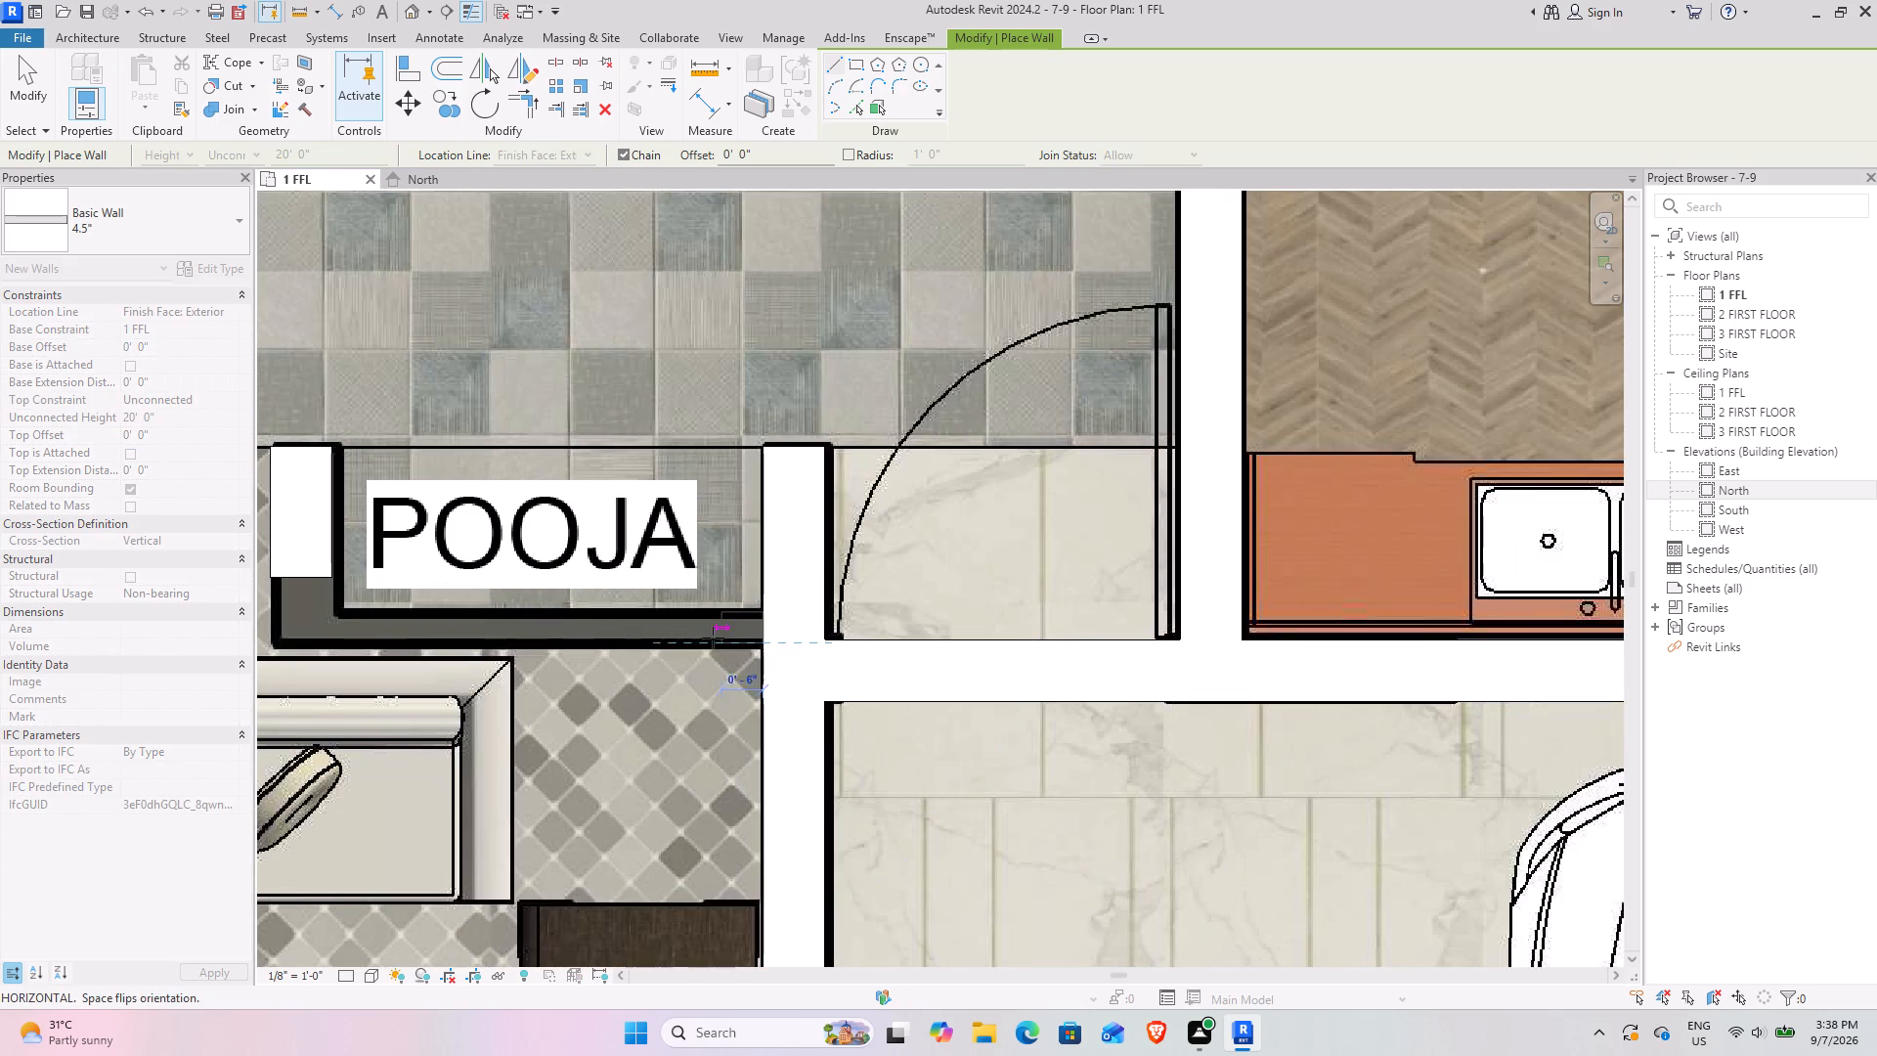
left_click(679, 638)
scroll(685, 710, "down", 8)
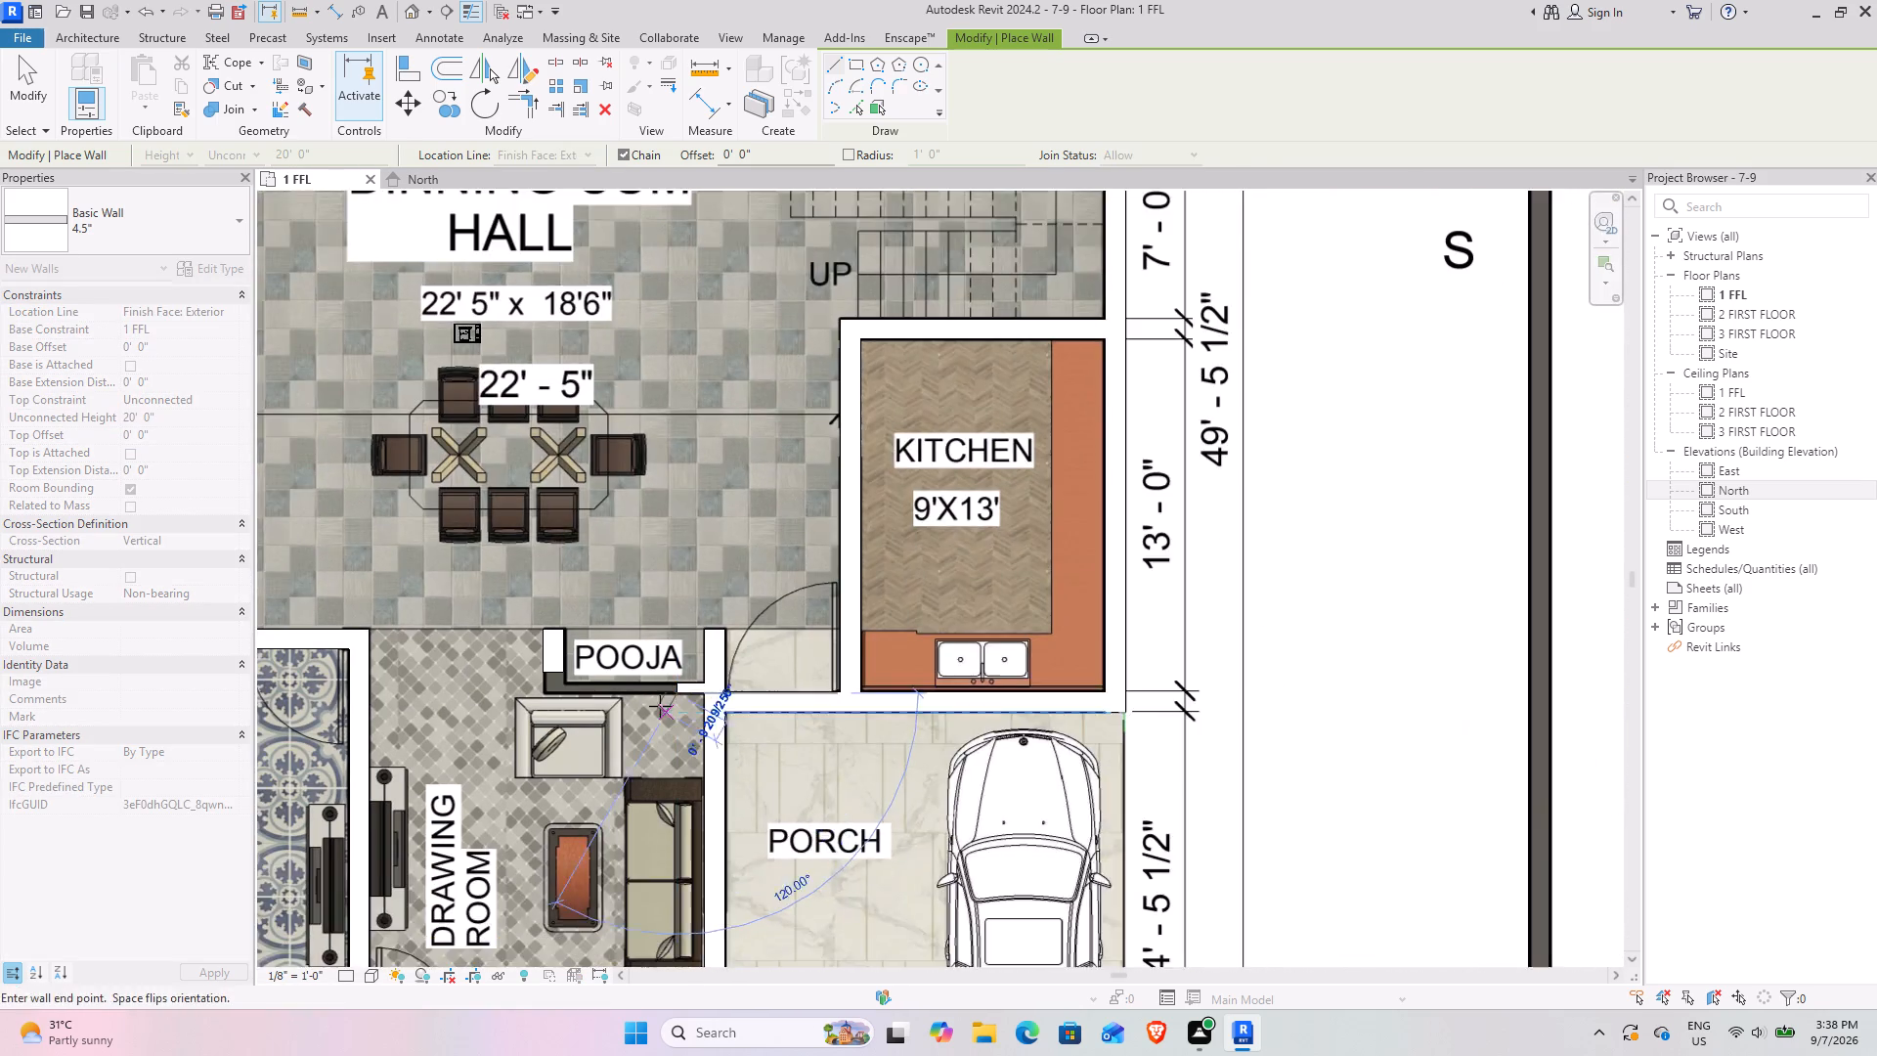
middle_click_drag(660, 692, 893, 299)
key("Escape")
Draw a short flipped 4.5" wall from the N-side exterior wall along the G.BATH face of the BATH-G.BATH partition.
middle_click_drag(721, 358, 900, 843)
middle_click_drag(684, 575, 794, 711)
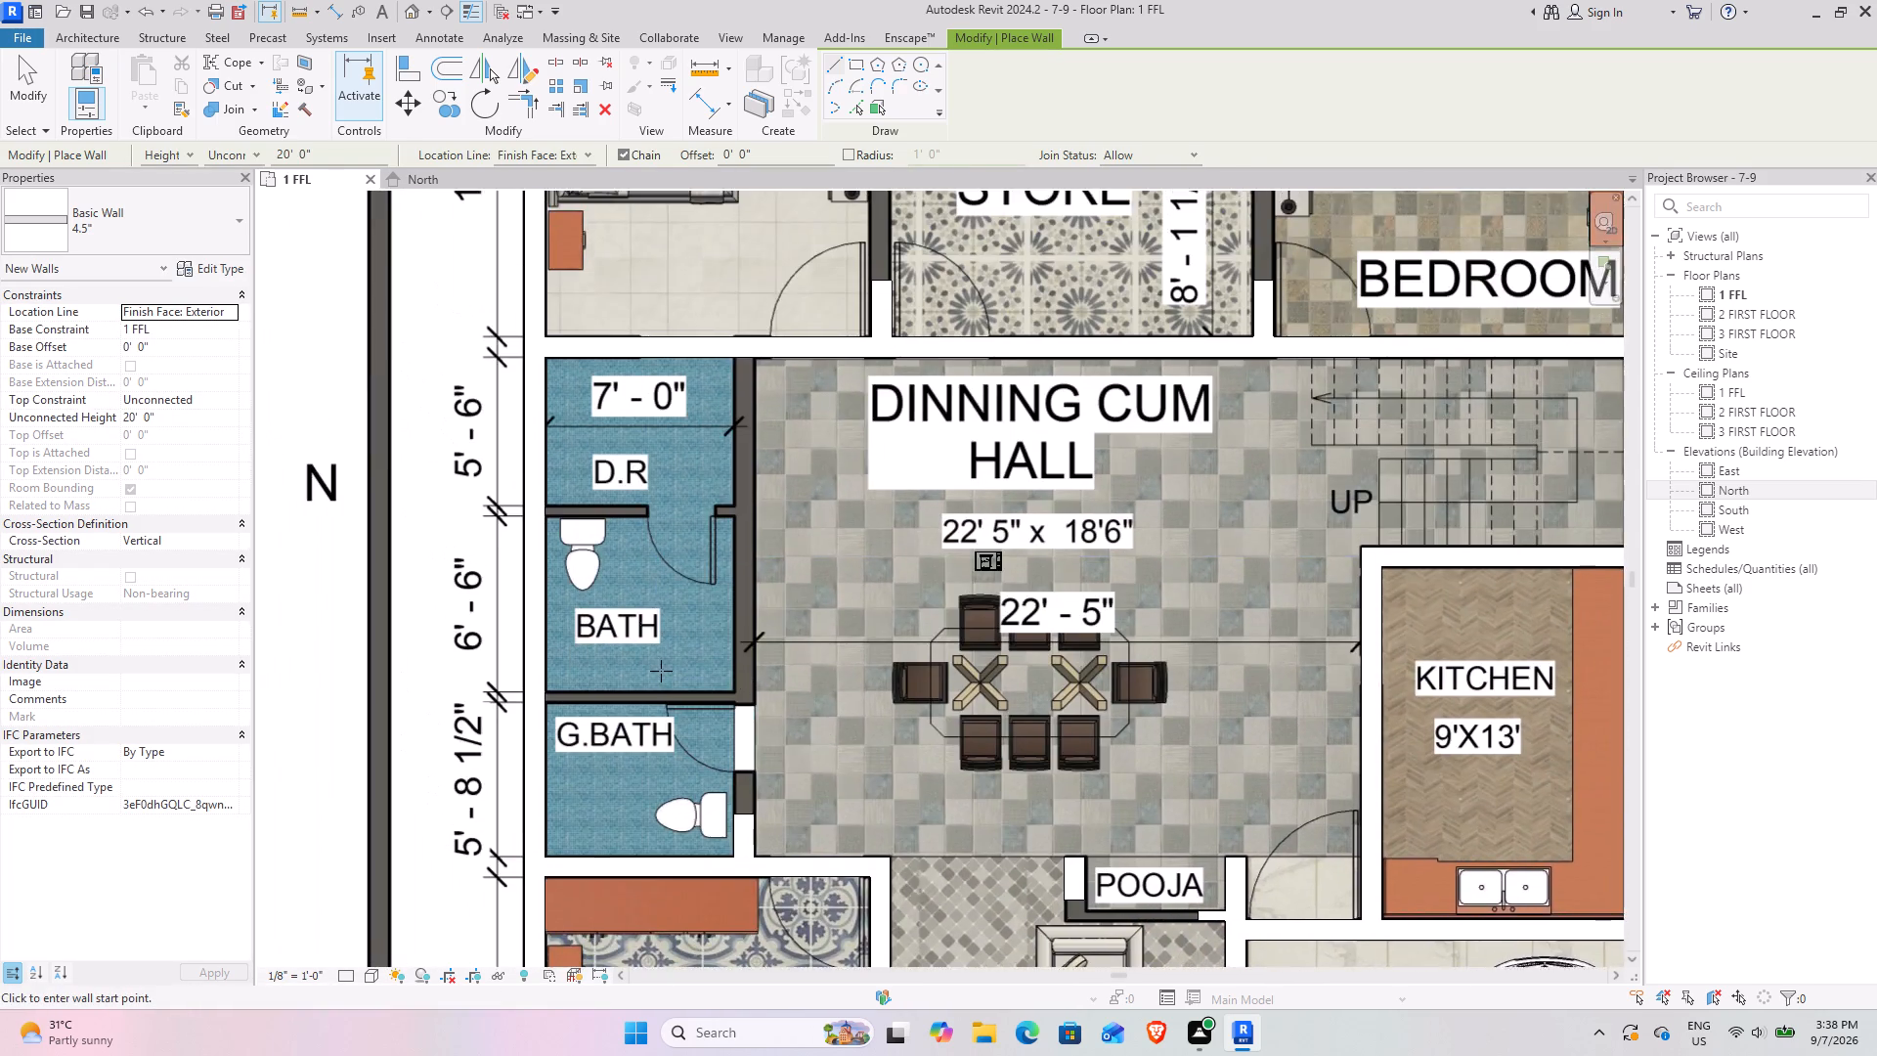
scroll(660, 671, "up", 4)
scroll(624, 749, "up", 3)
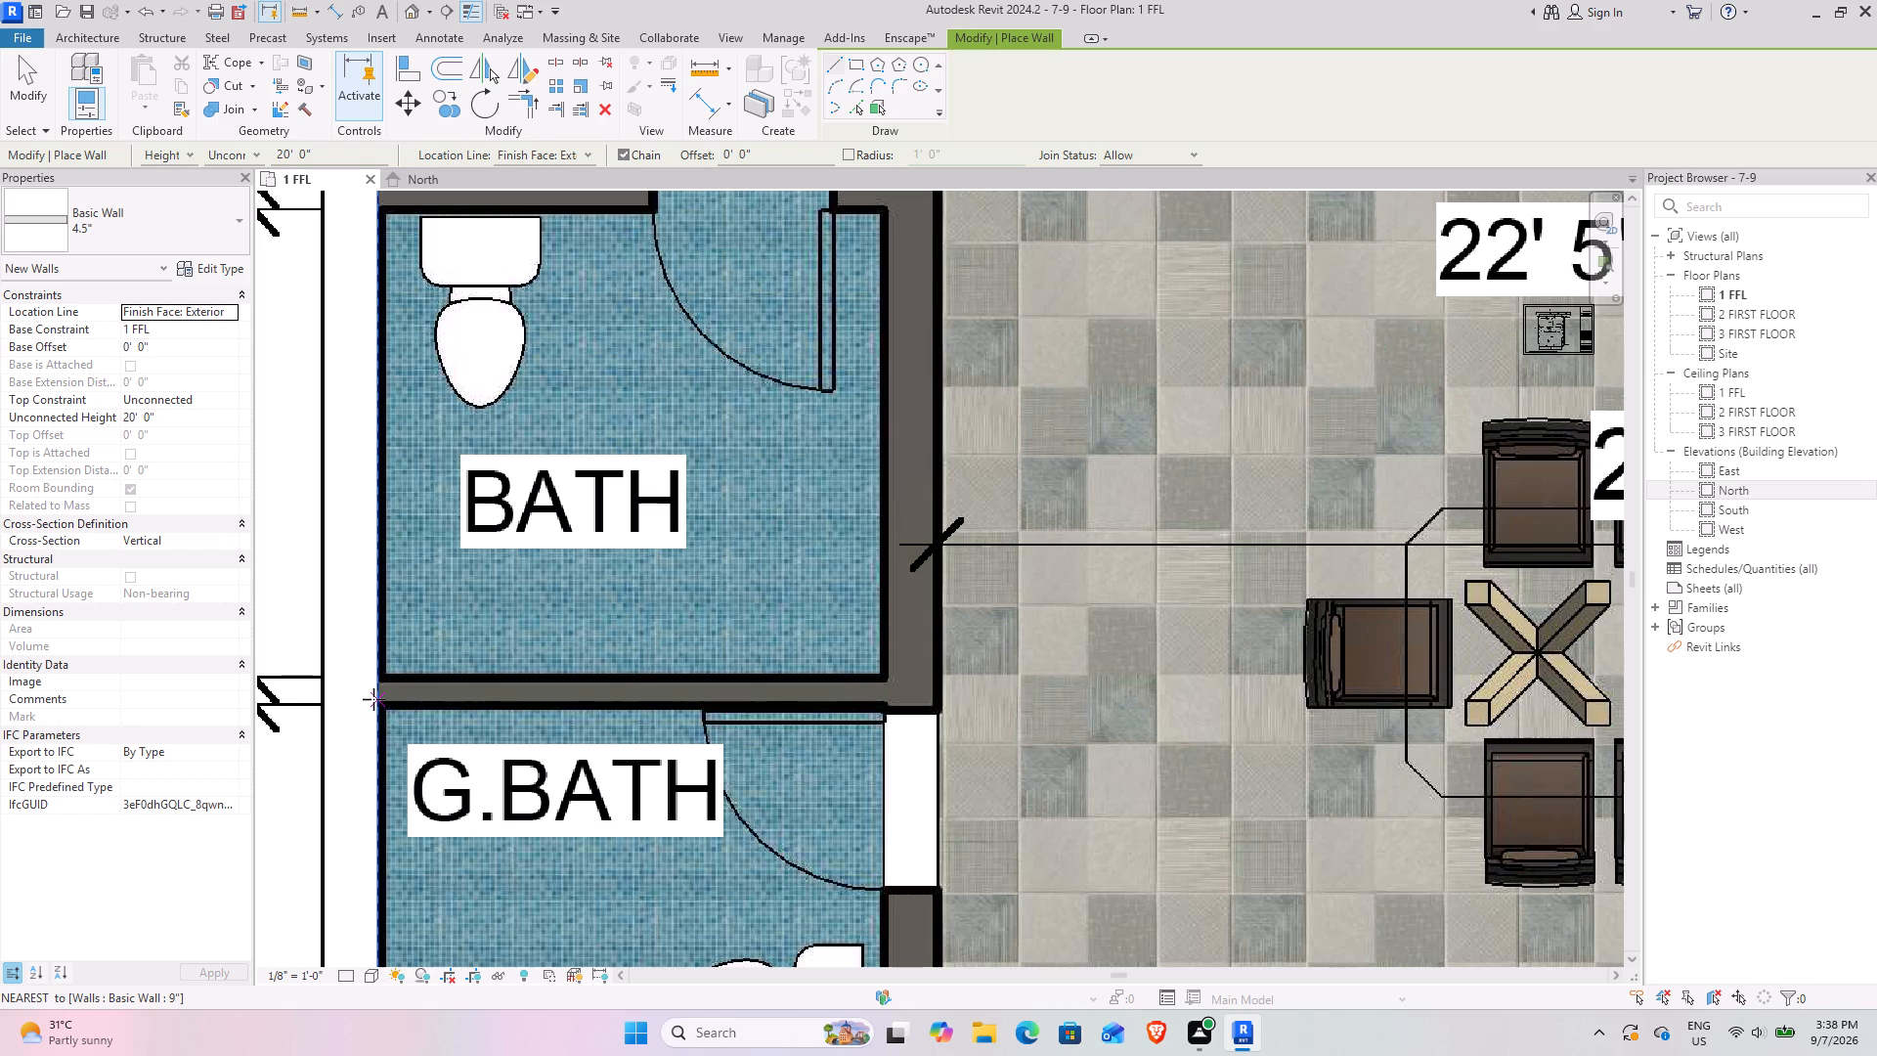
left_click(374, 701)
key("space")
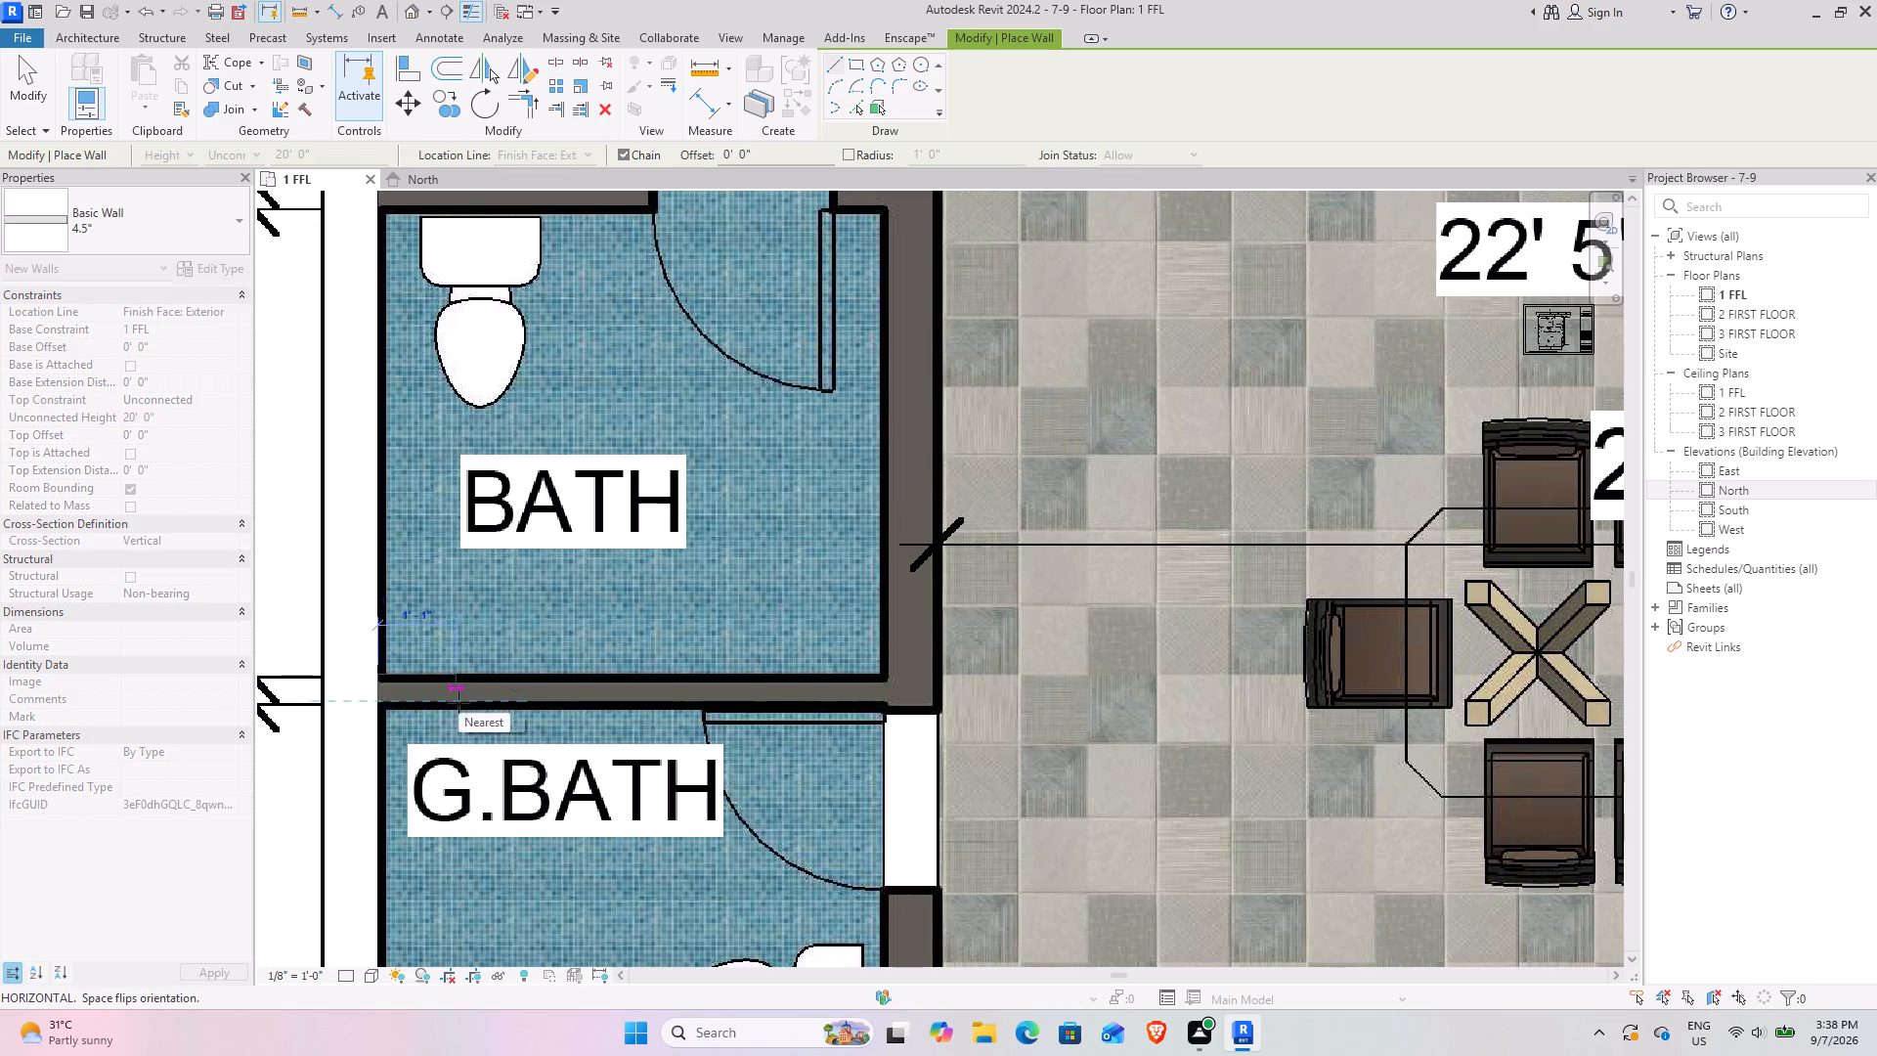
left_click(458, 702)
key("Escape")
Draw a flipped 4.5" wall about 1'-8" long from the N-side exterior wall along the BATH face of the D.R-BATH partition, and end wall placement.
middle_click_drag(629, 659, 702, 872)
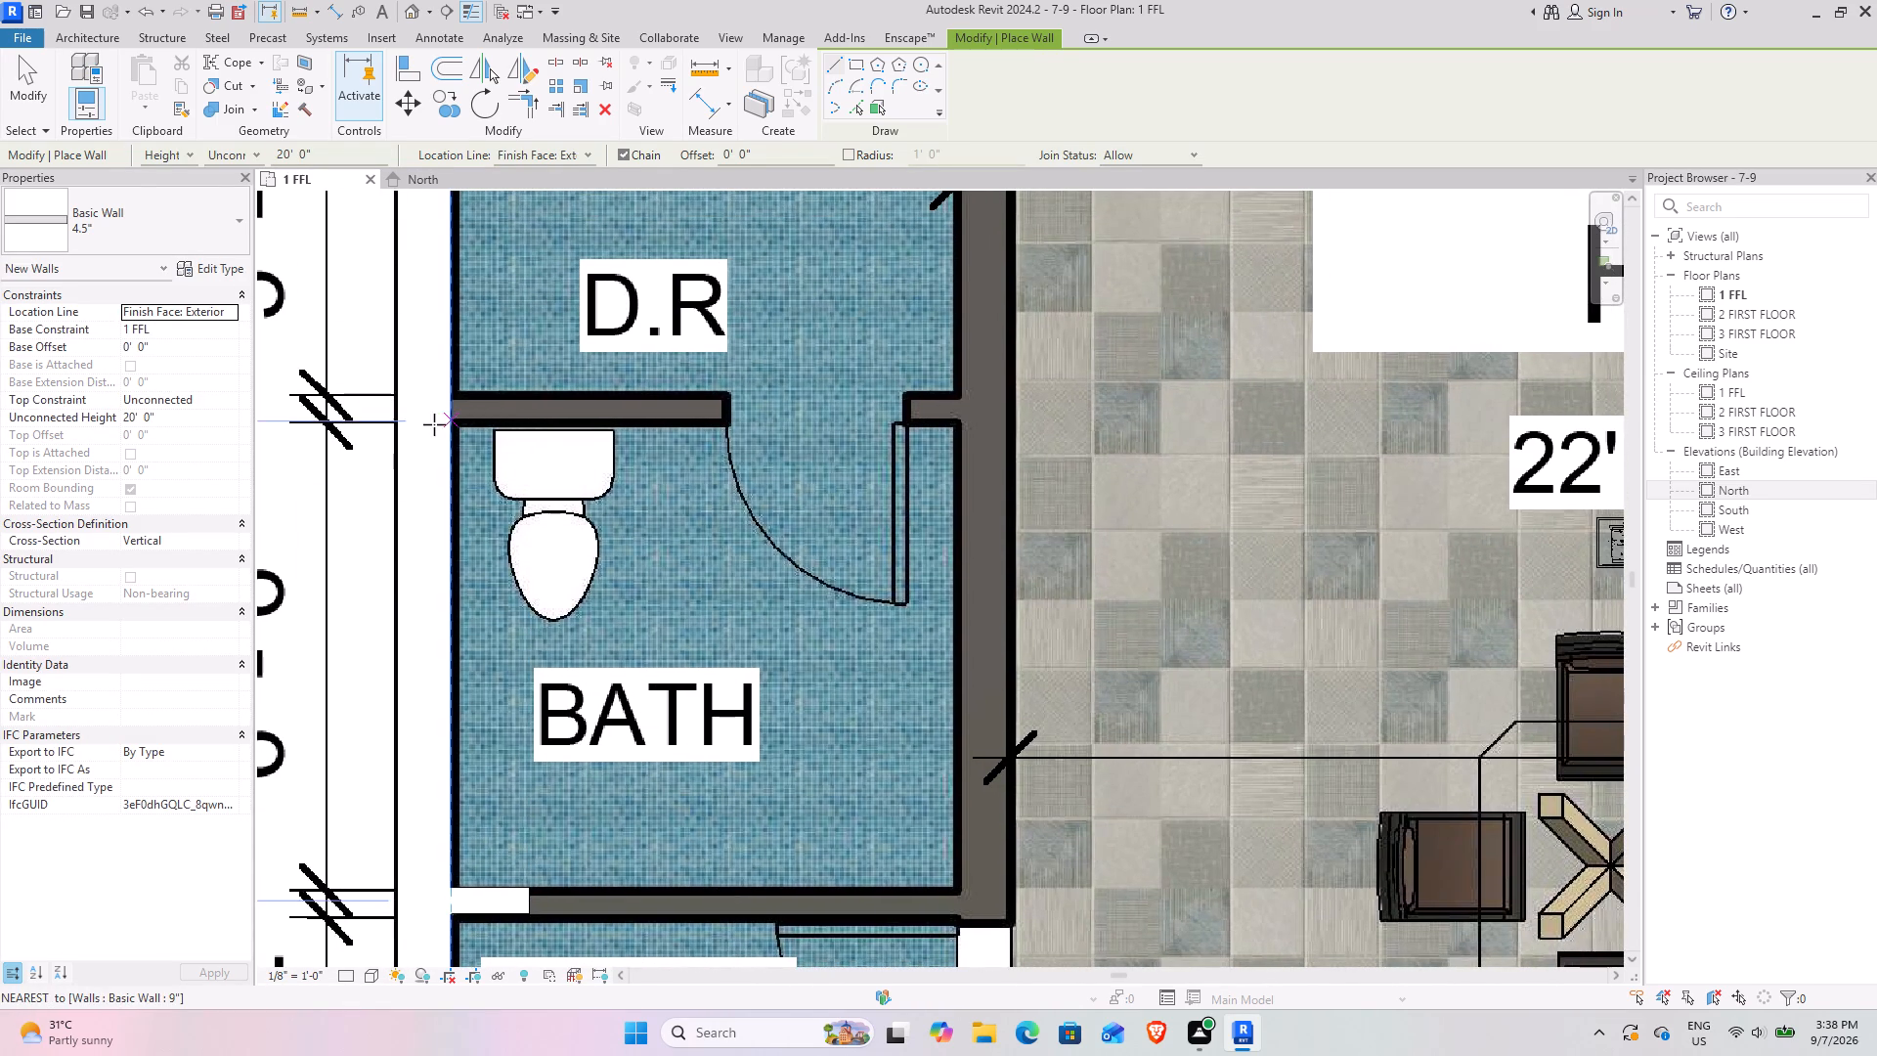
left_click(452, 421)
key("space")
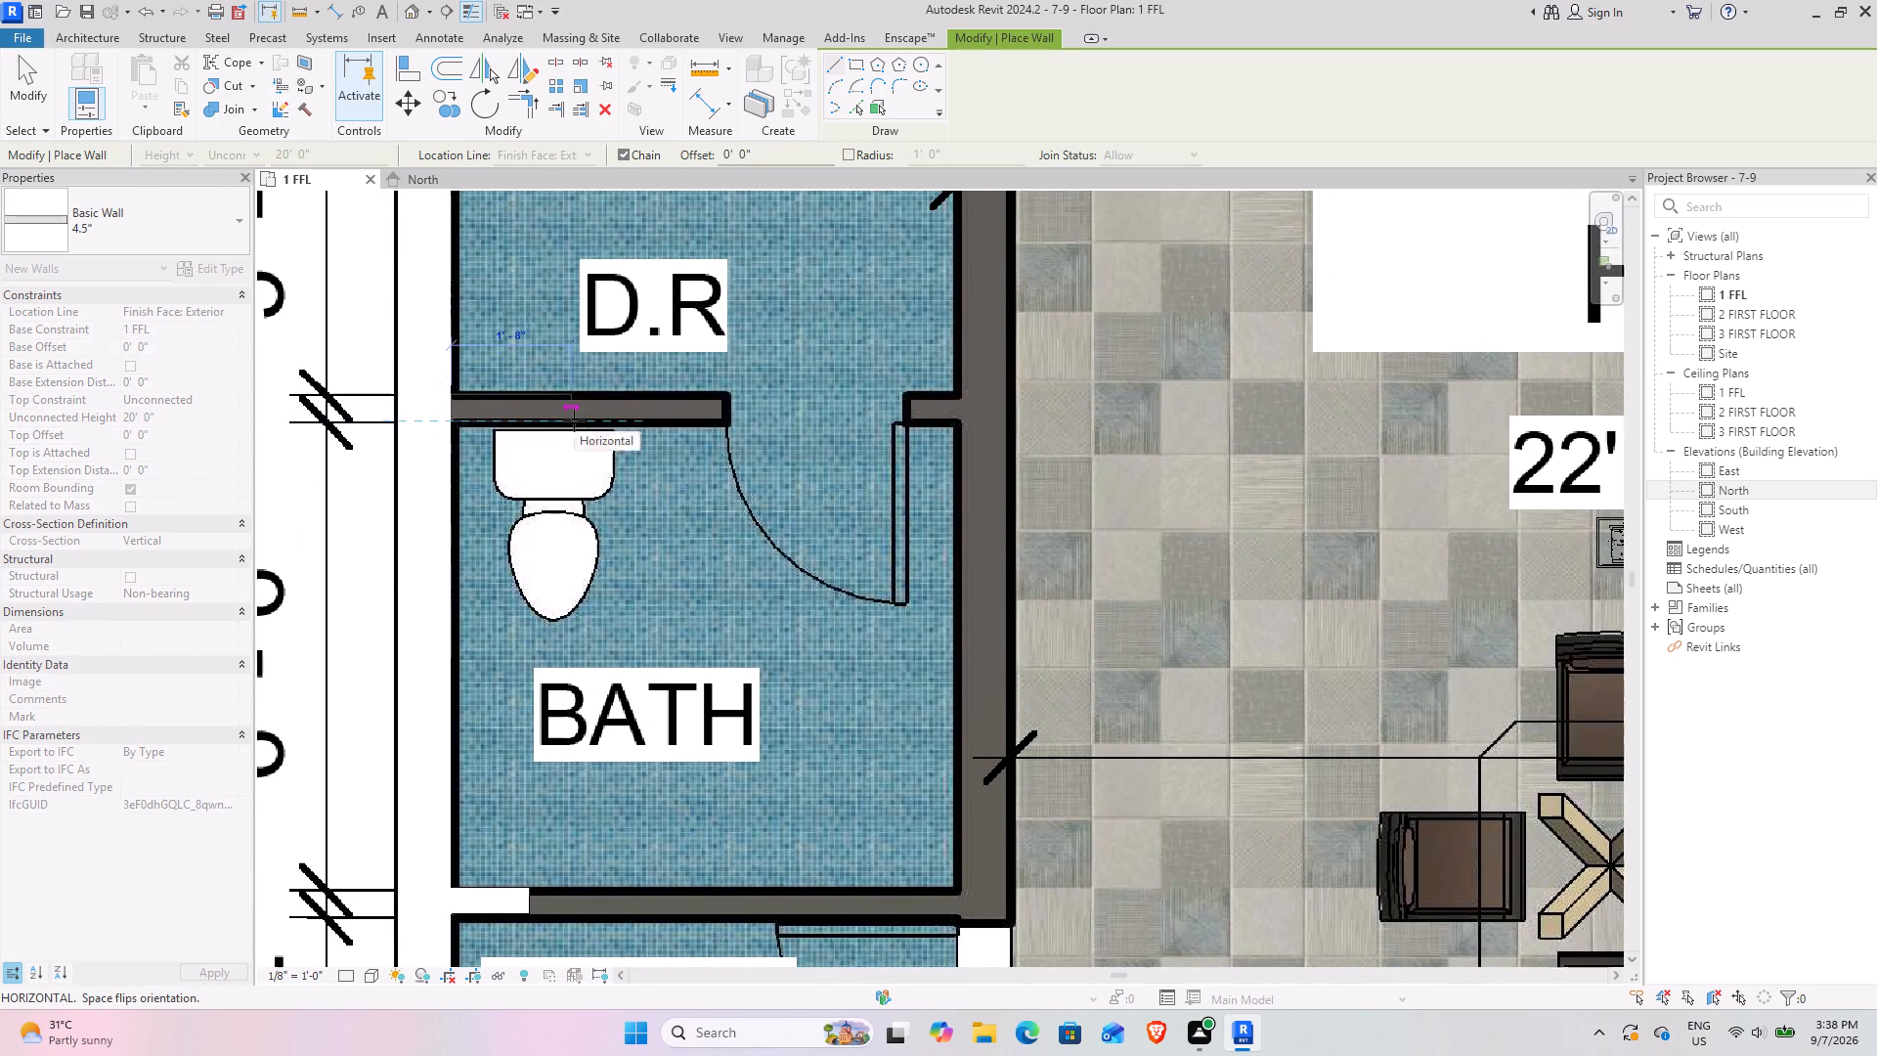
left_click(574, 420)
key("Escape")
scroll(768, 483, "down", 8)
middle_click_drag(898, 465, 571, 726)
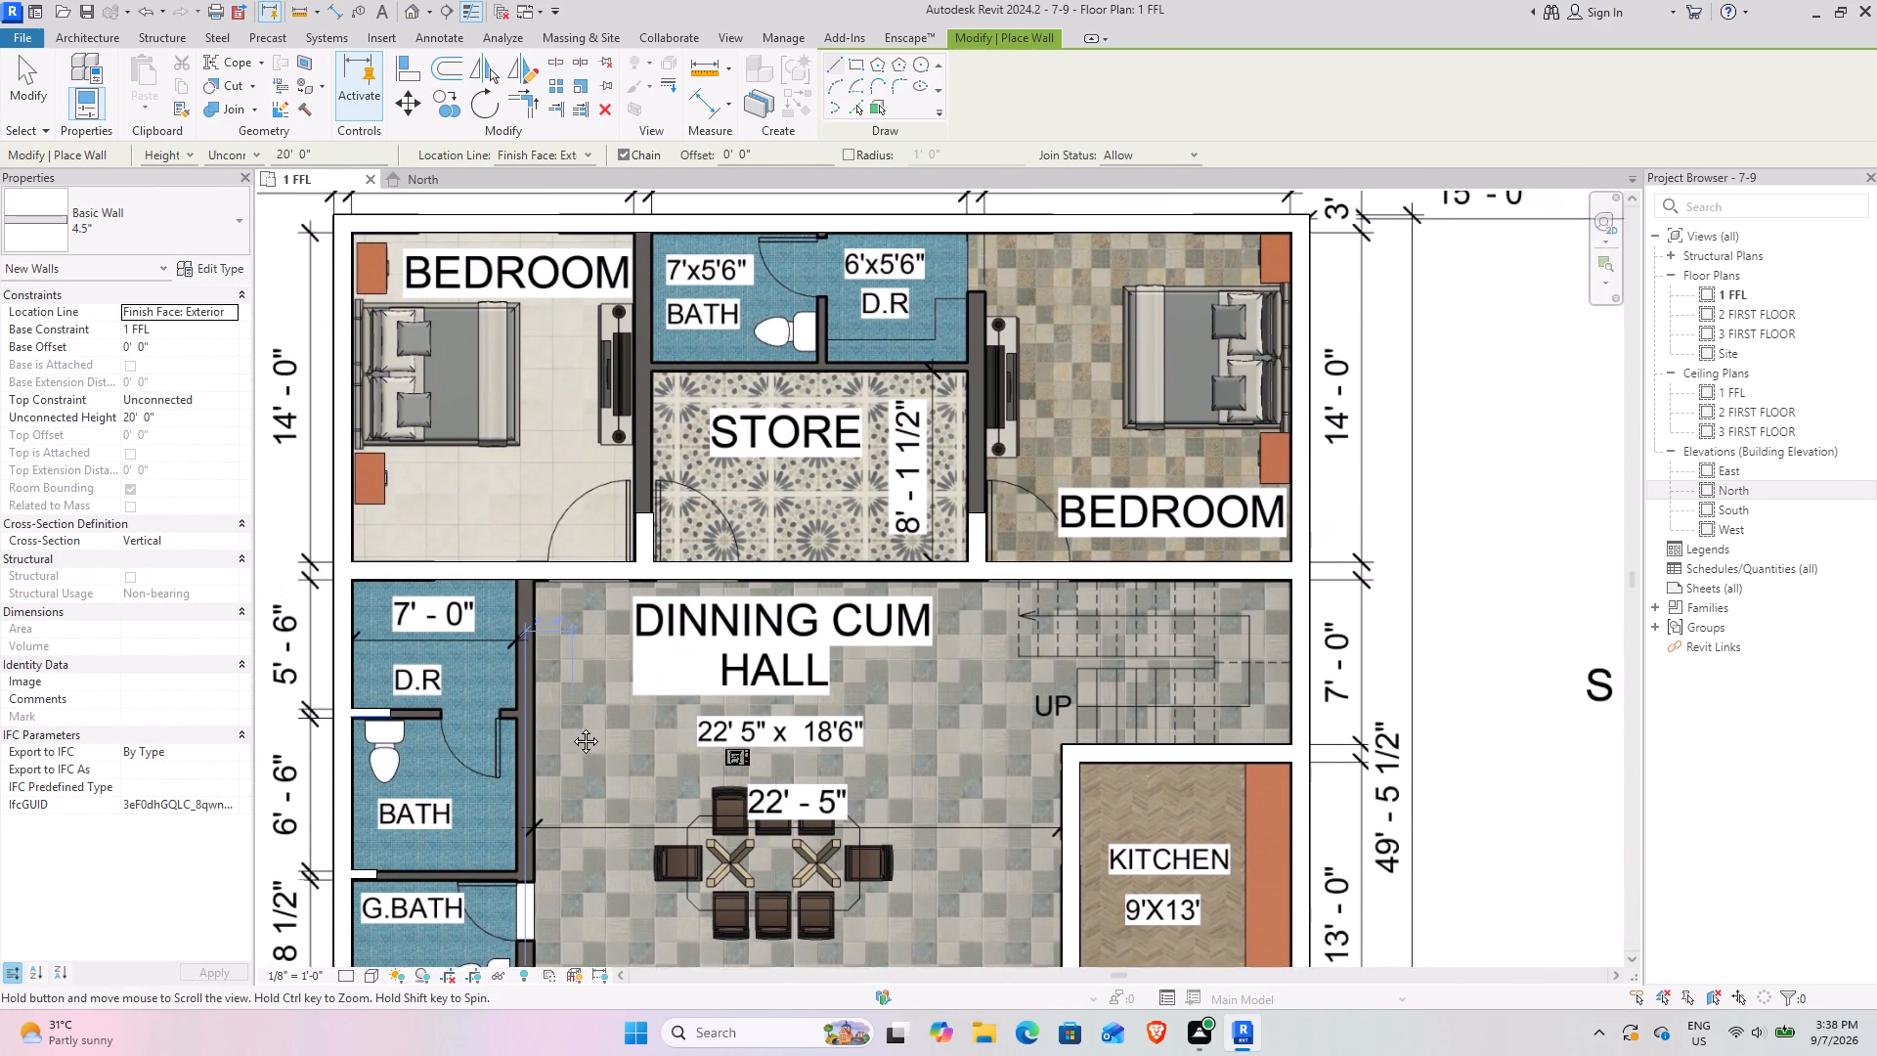
middle_click_drag(571, 726, 568, 747)
scroll(676, 333, "up", 7)
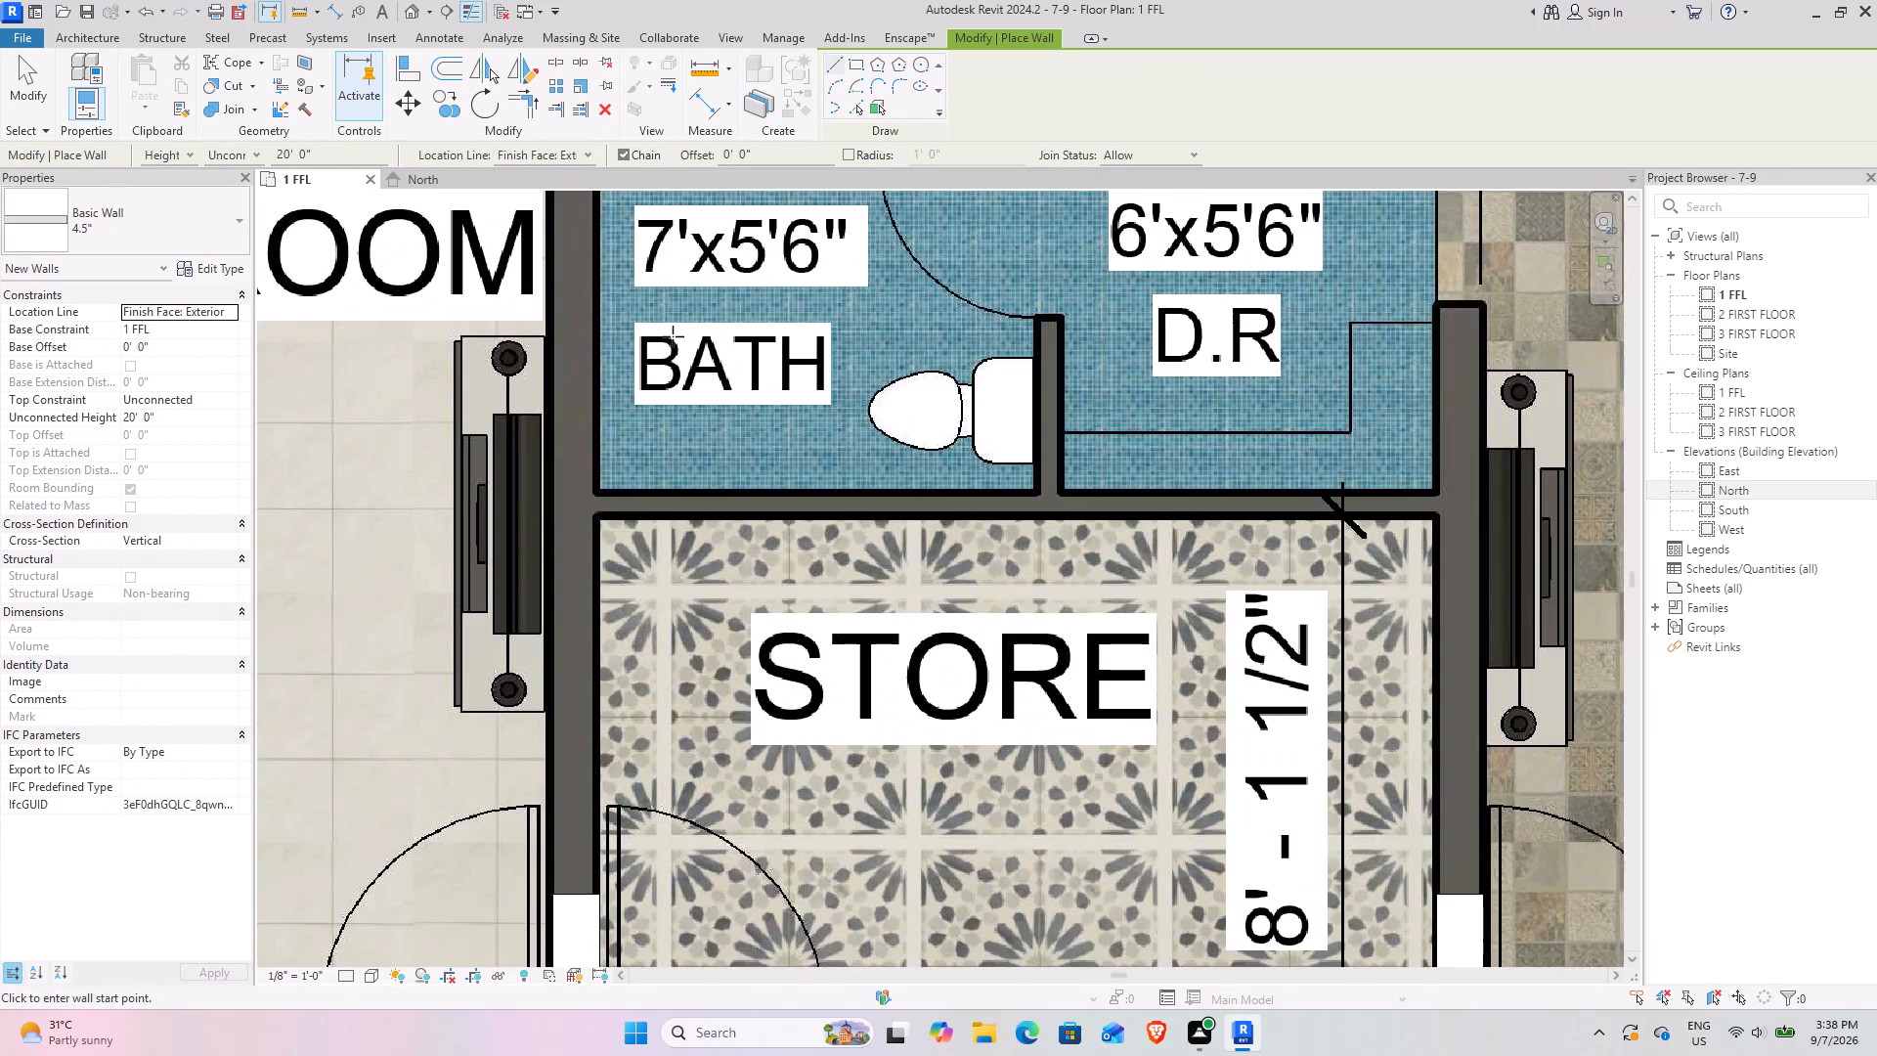
middle_click_drag(673, 336, 628, 406)
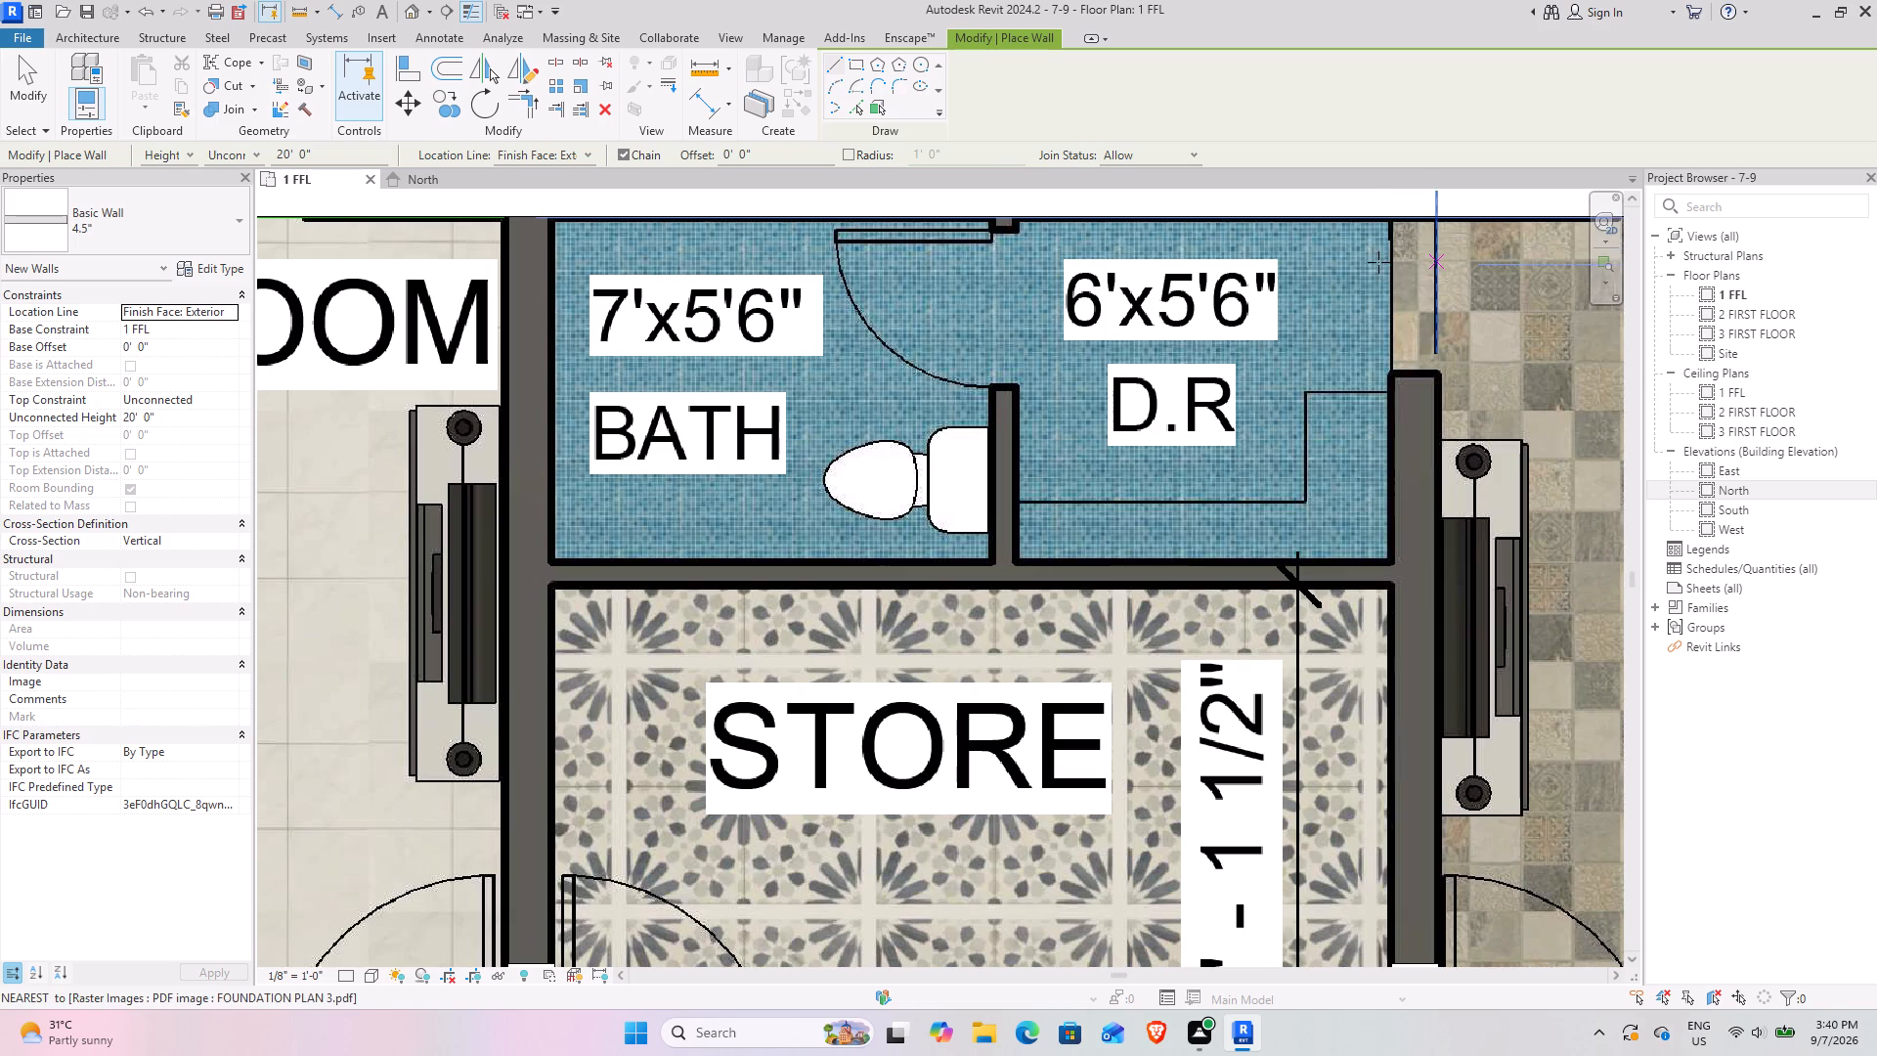
scroll(934, 463, "down", 5)
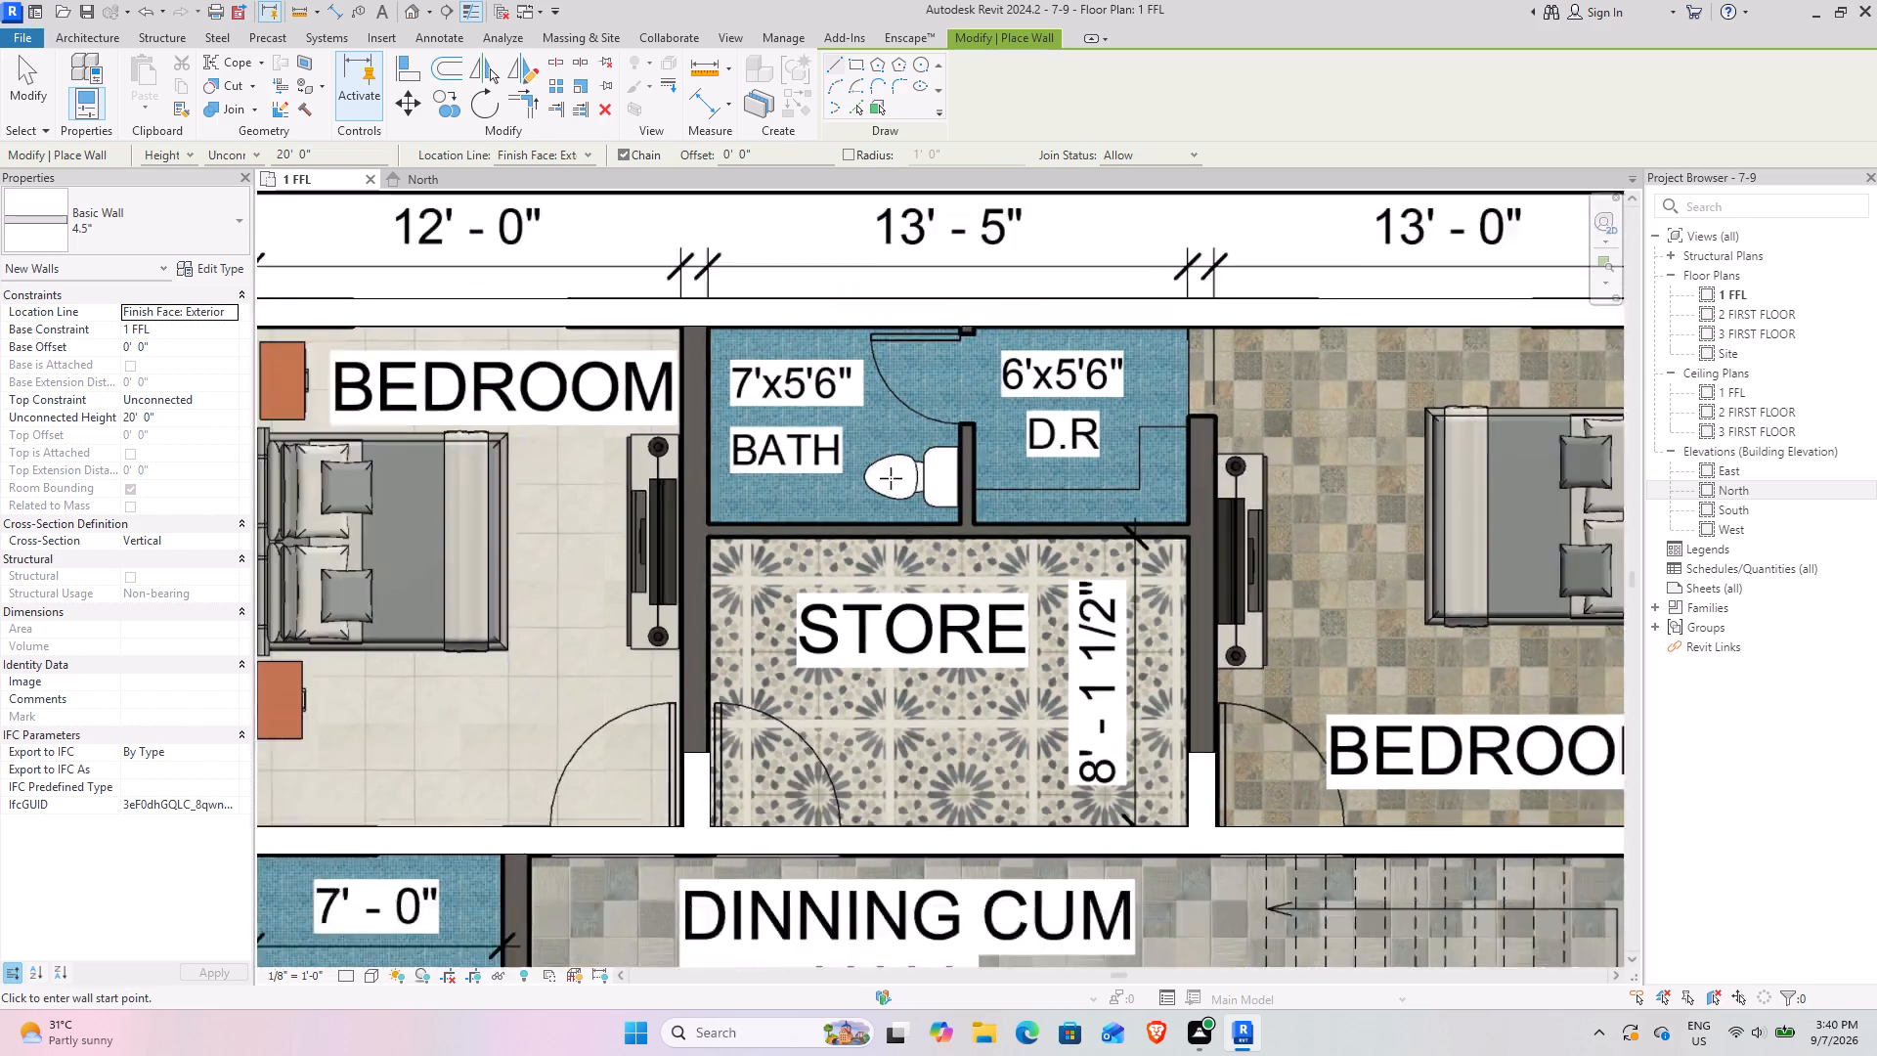
scroll(891, 478, "down", 2)
middle_click_drag(840, 474, 669, 455)
scroll(746, 372, "up", 6)
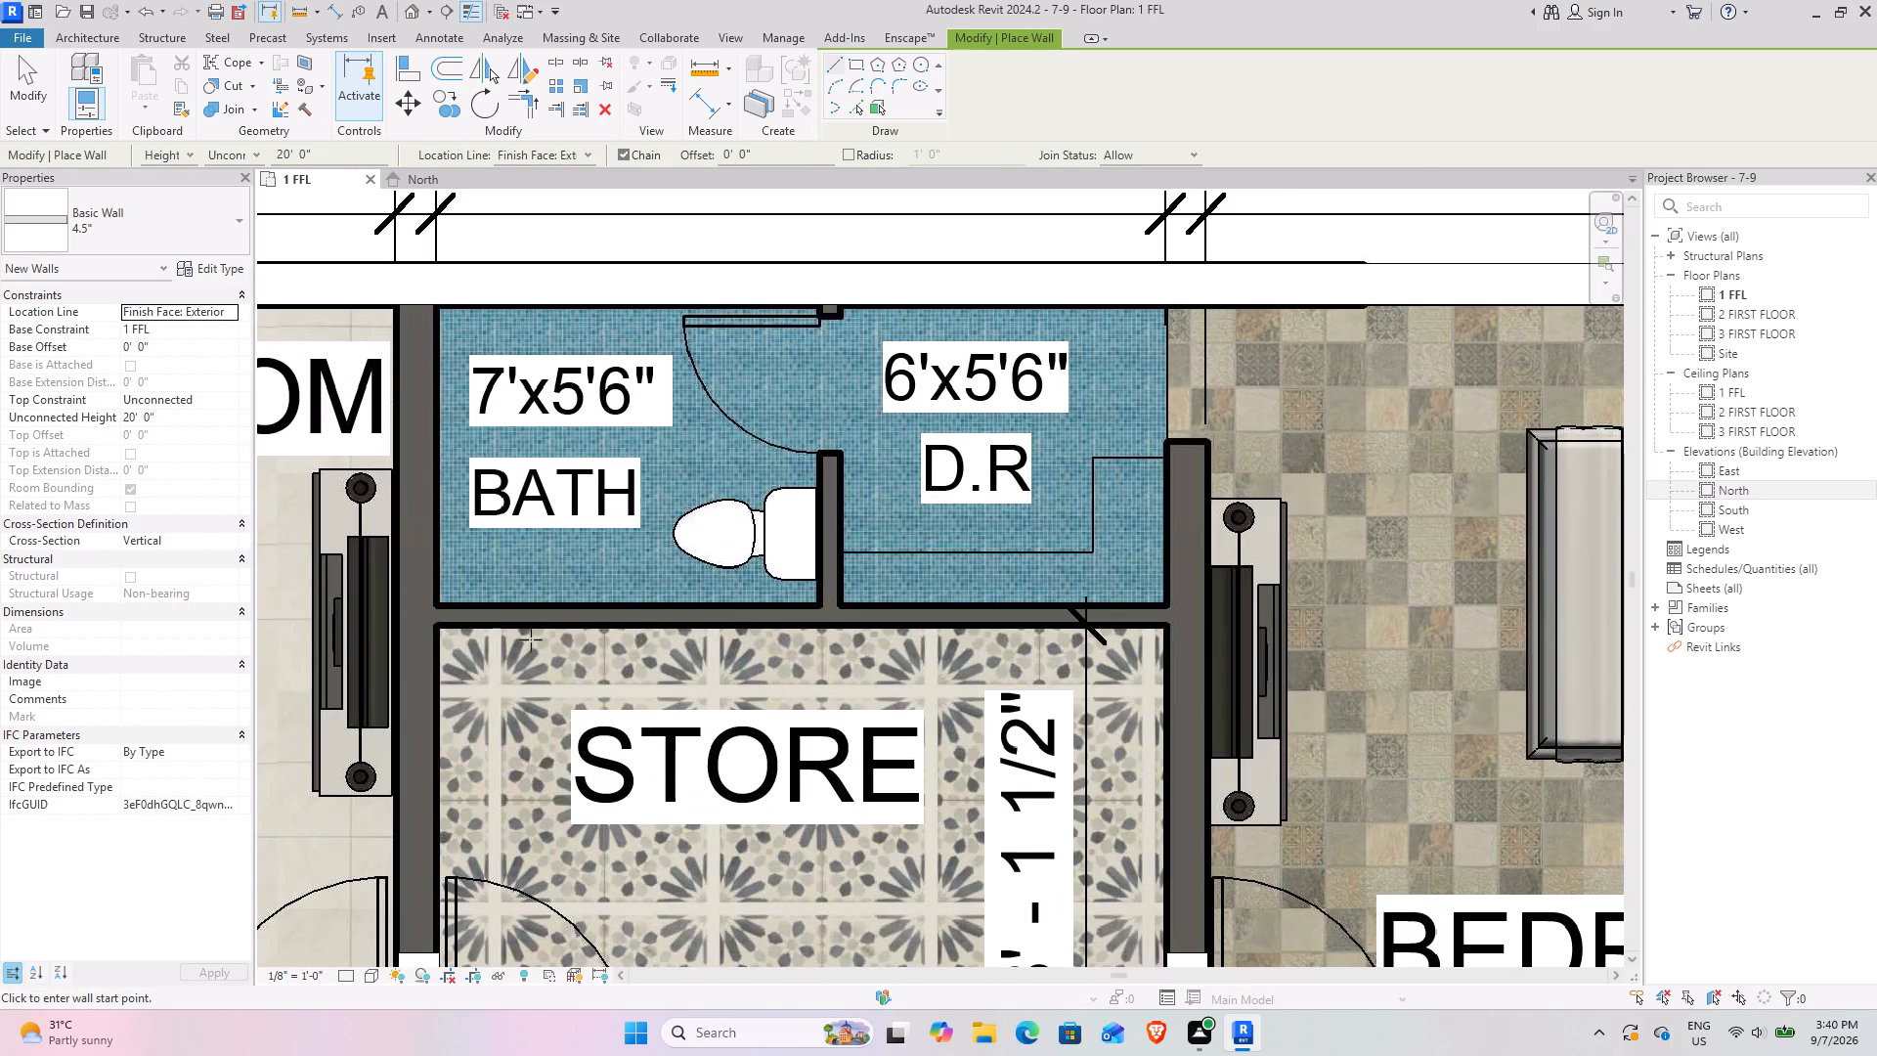
key("Escape")
key("Escape")
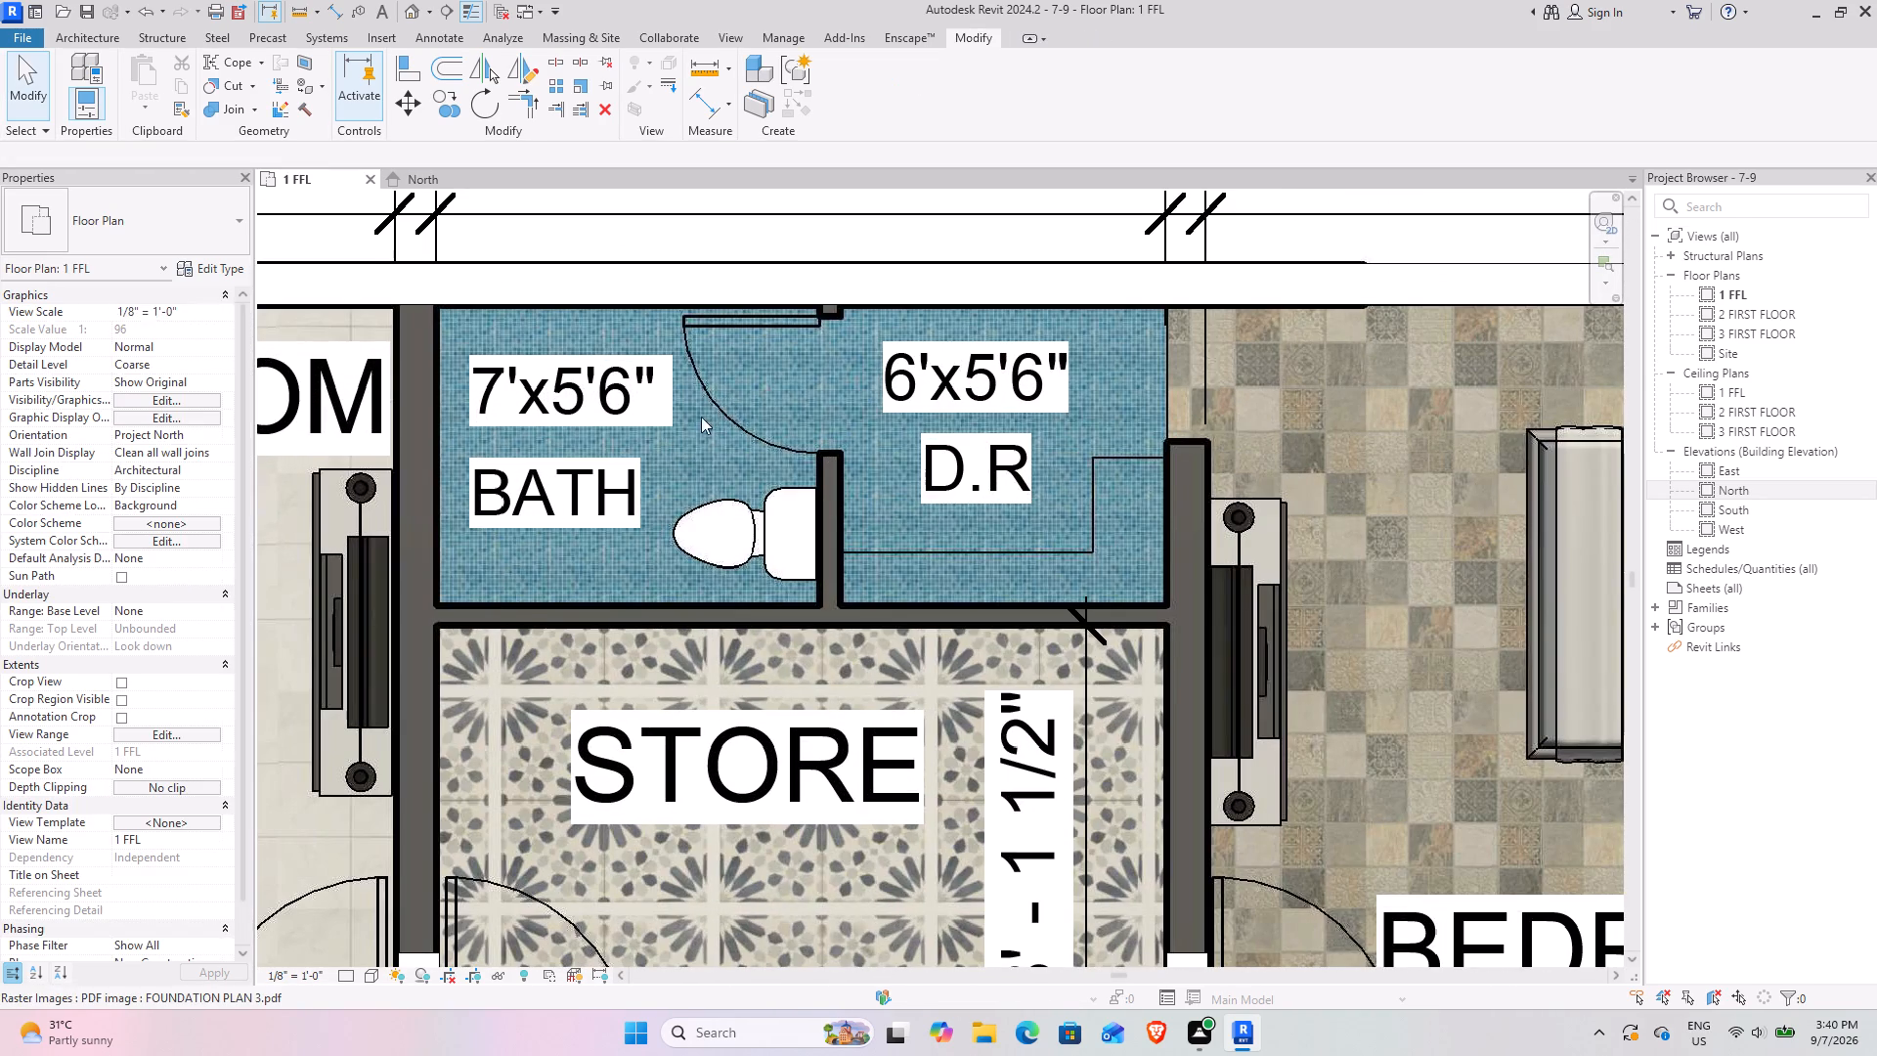
Extend the two short 9" walls on either side of the store to the exterior wall behind the 7'x5'6" BATH and 6'x5'6" D.R.
scroll(692, 436, "down", 8)
left_click(580, 644)
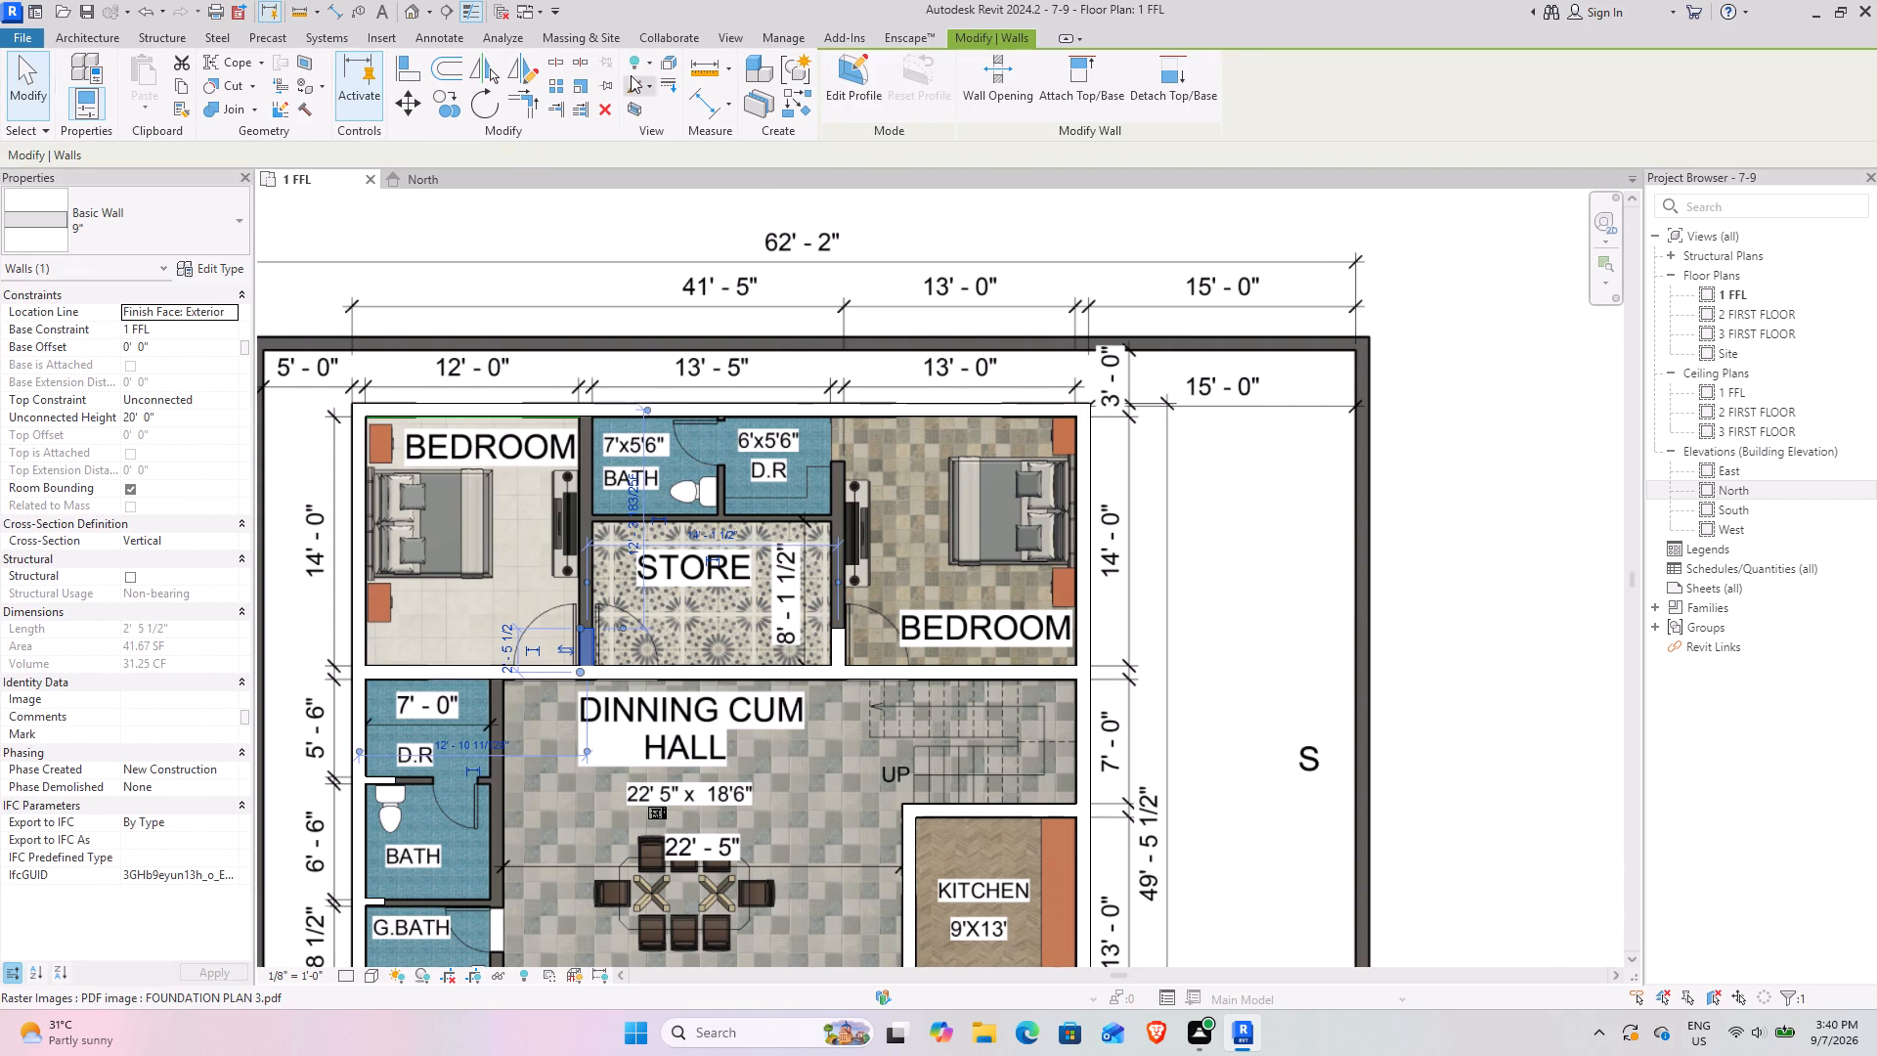
left_click(552, 108)
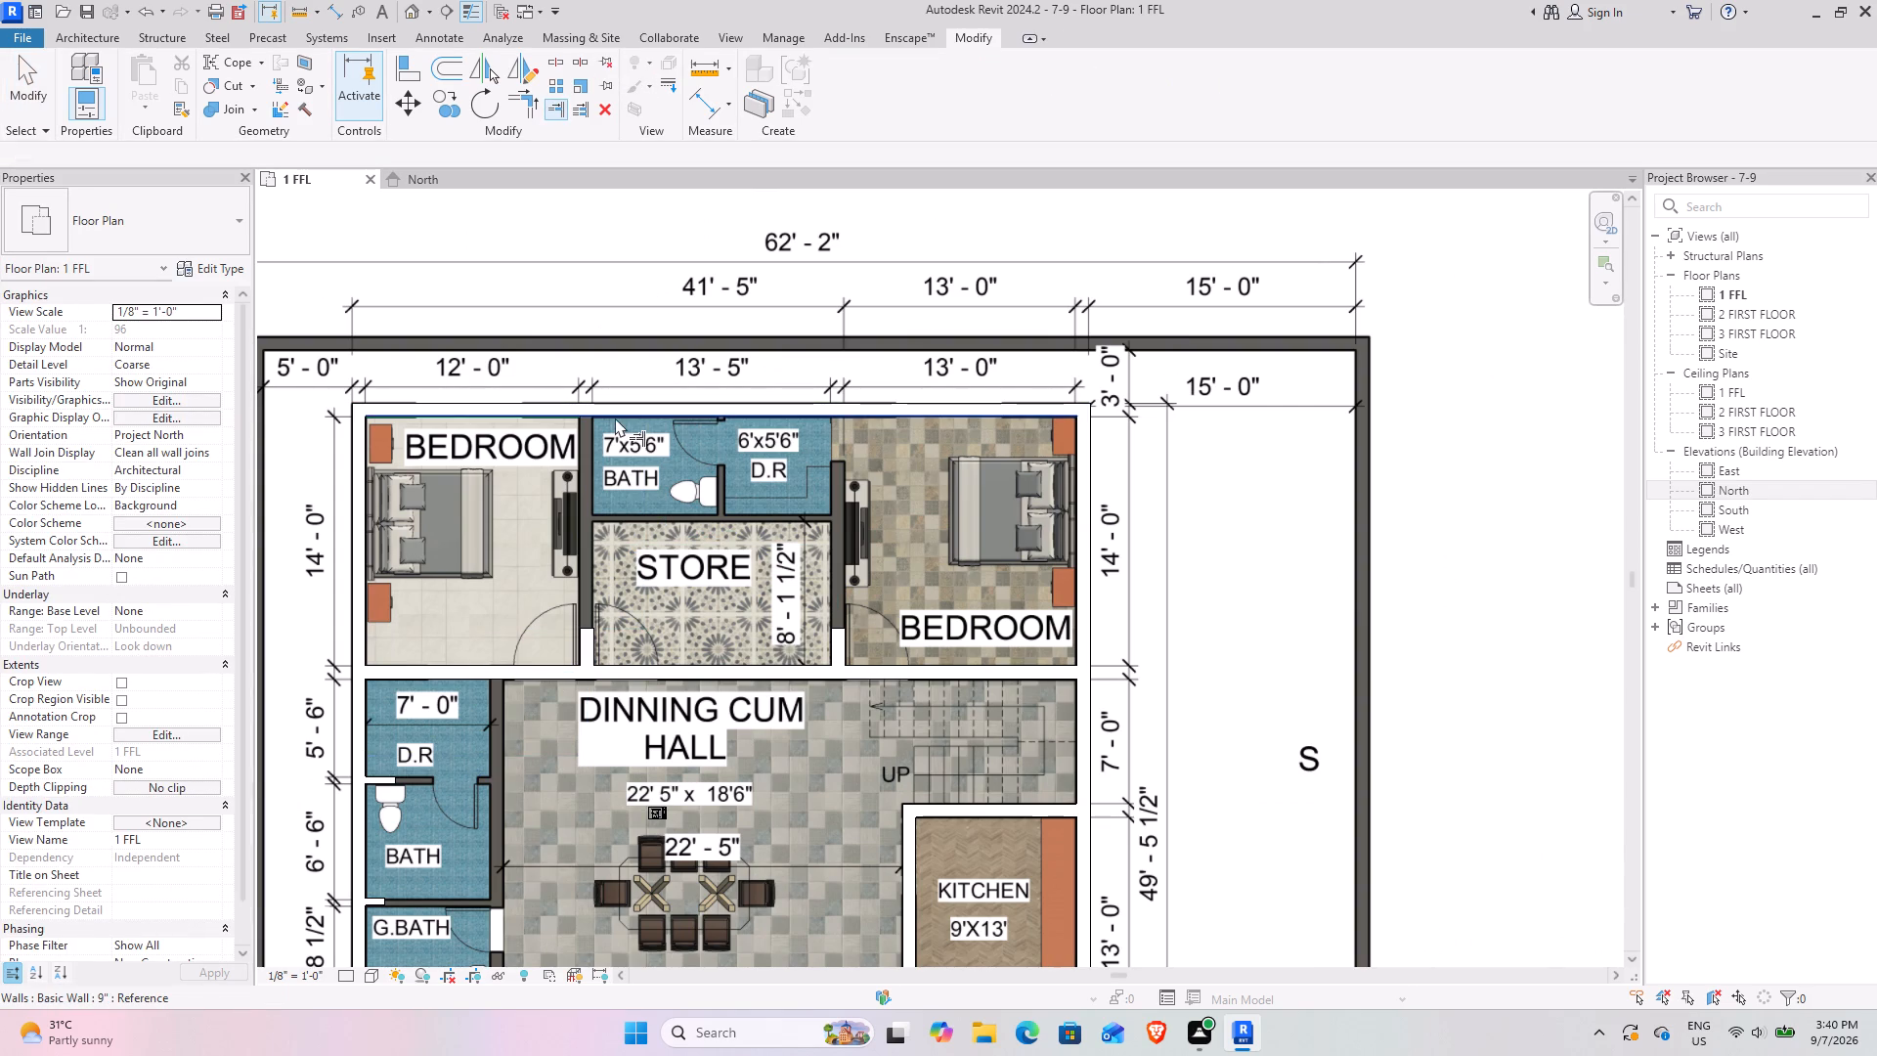
left_click(615, 418)
left_click(588, 636)
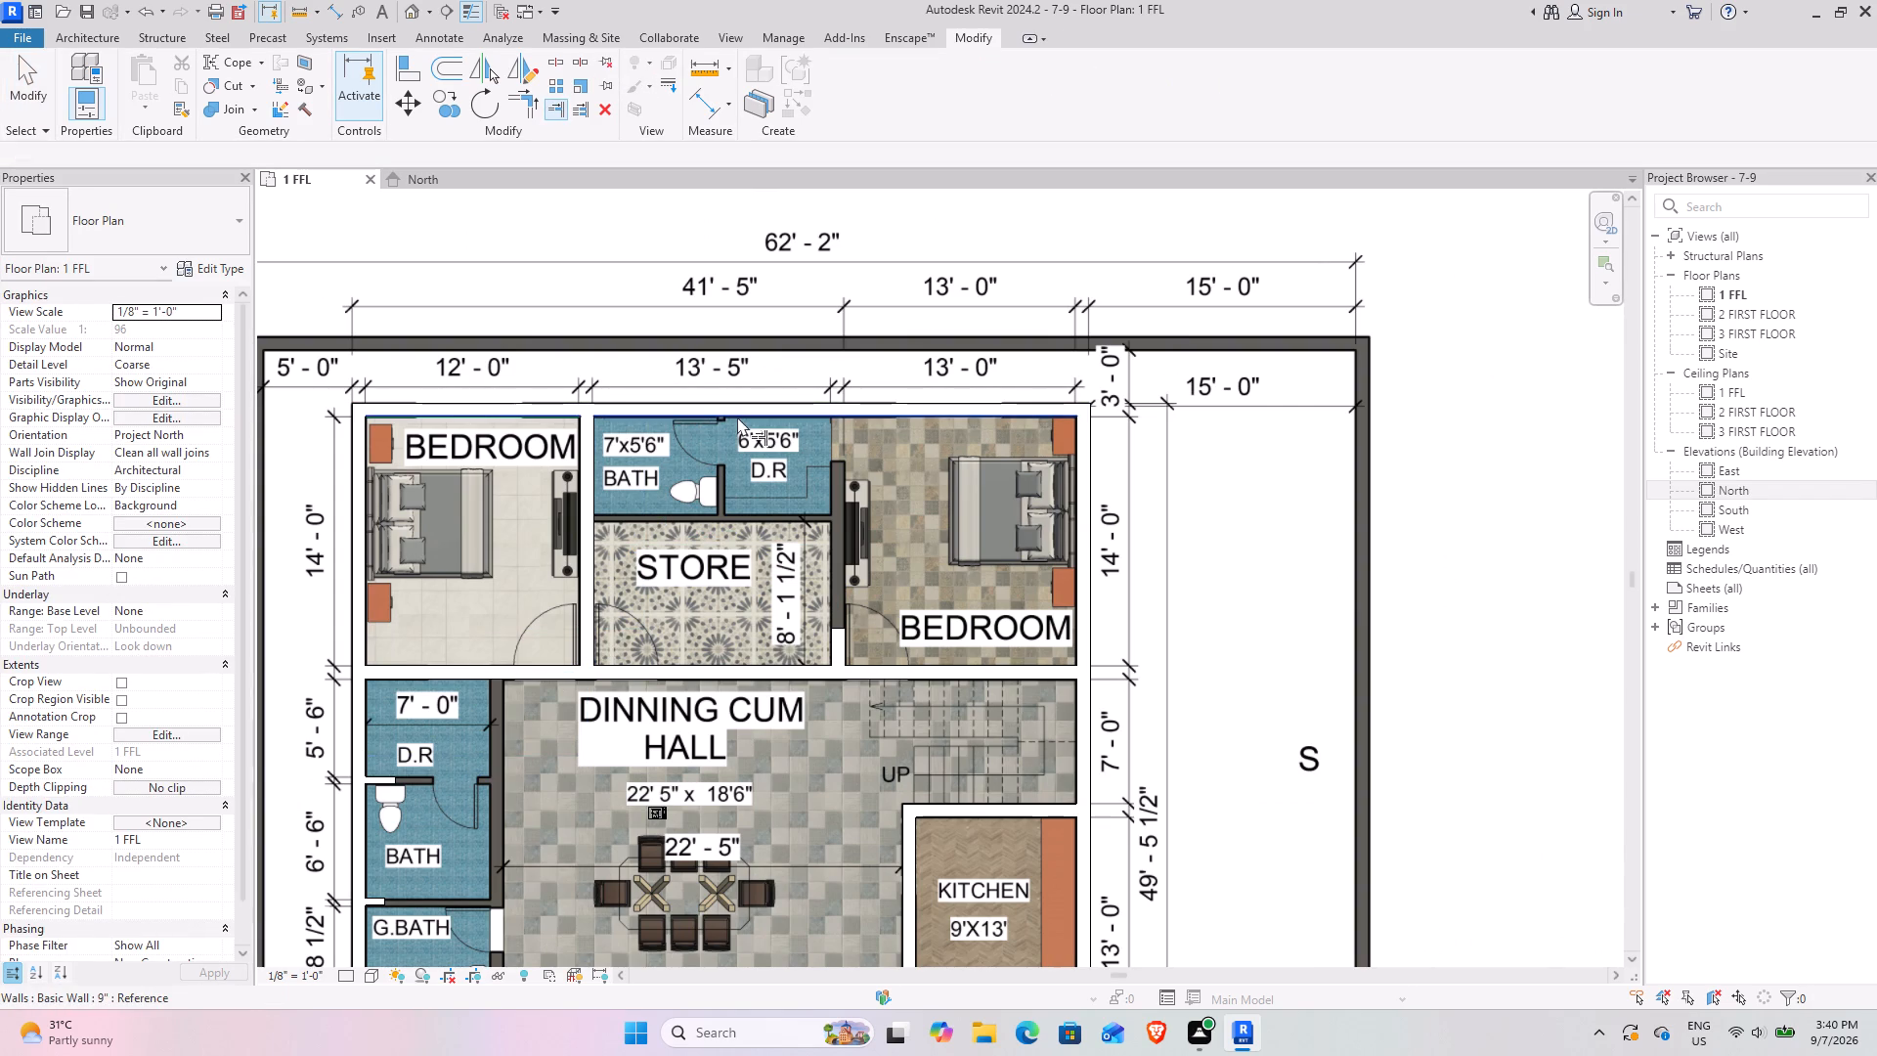
left_click(737, 417)
left_click(838, 628)
Extend the short 9" wall between G.BATH and the dining hall to the cross wall between the hall and the store.
middle_click_drag(727, 598, 873, 239)
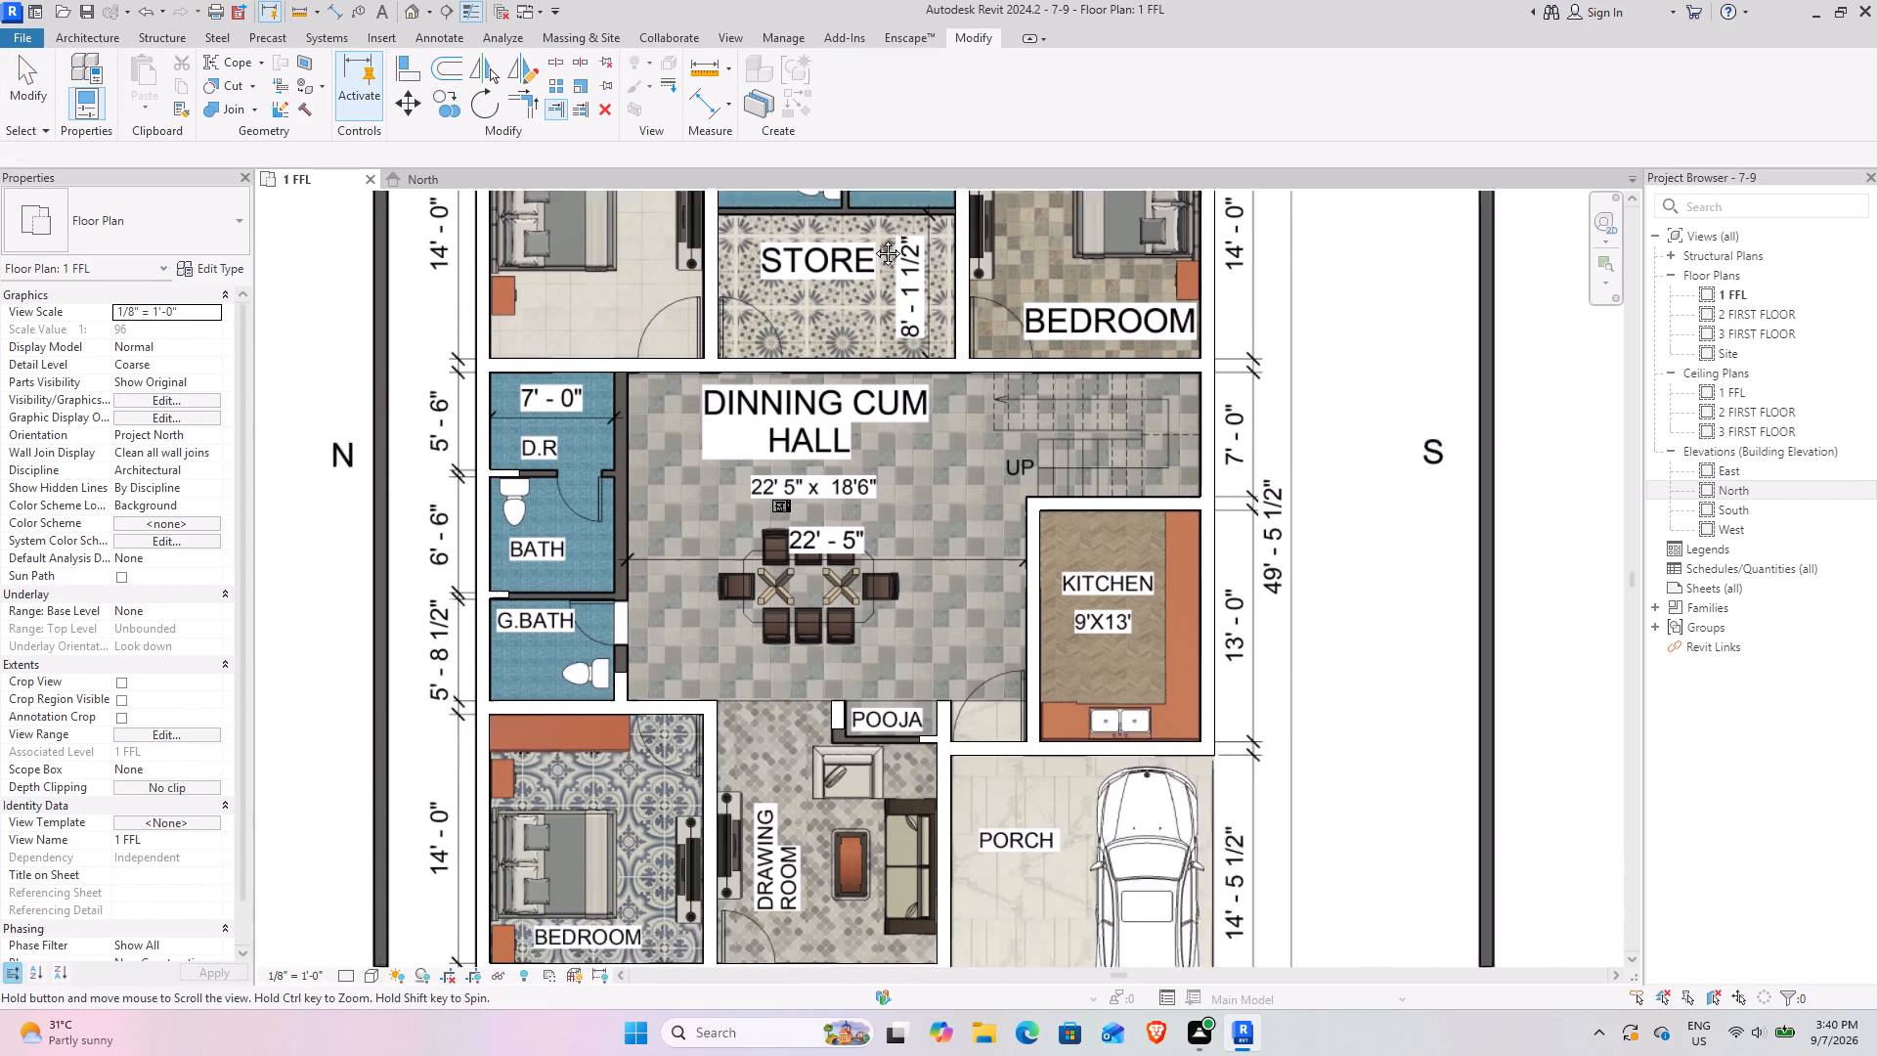
middle_click_drag(873, 239, 877, 227)
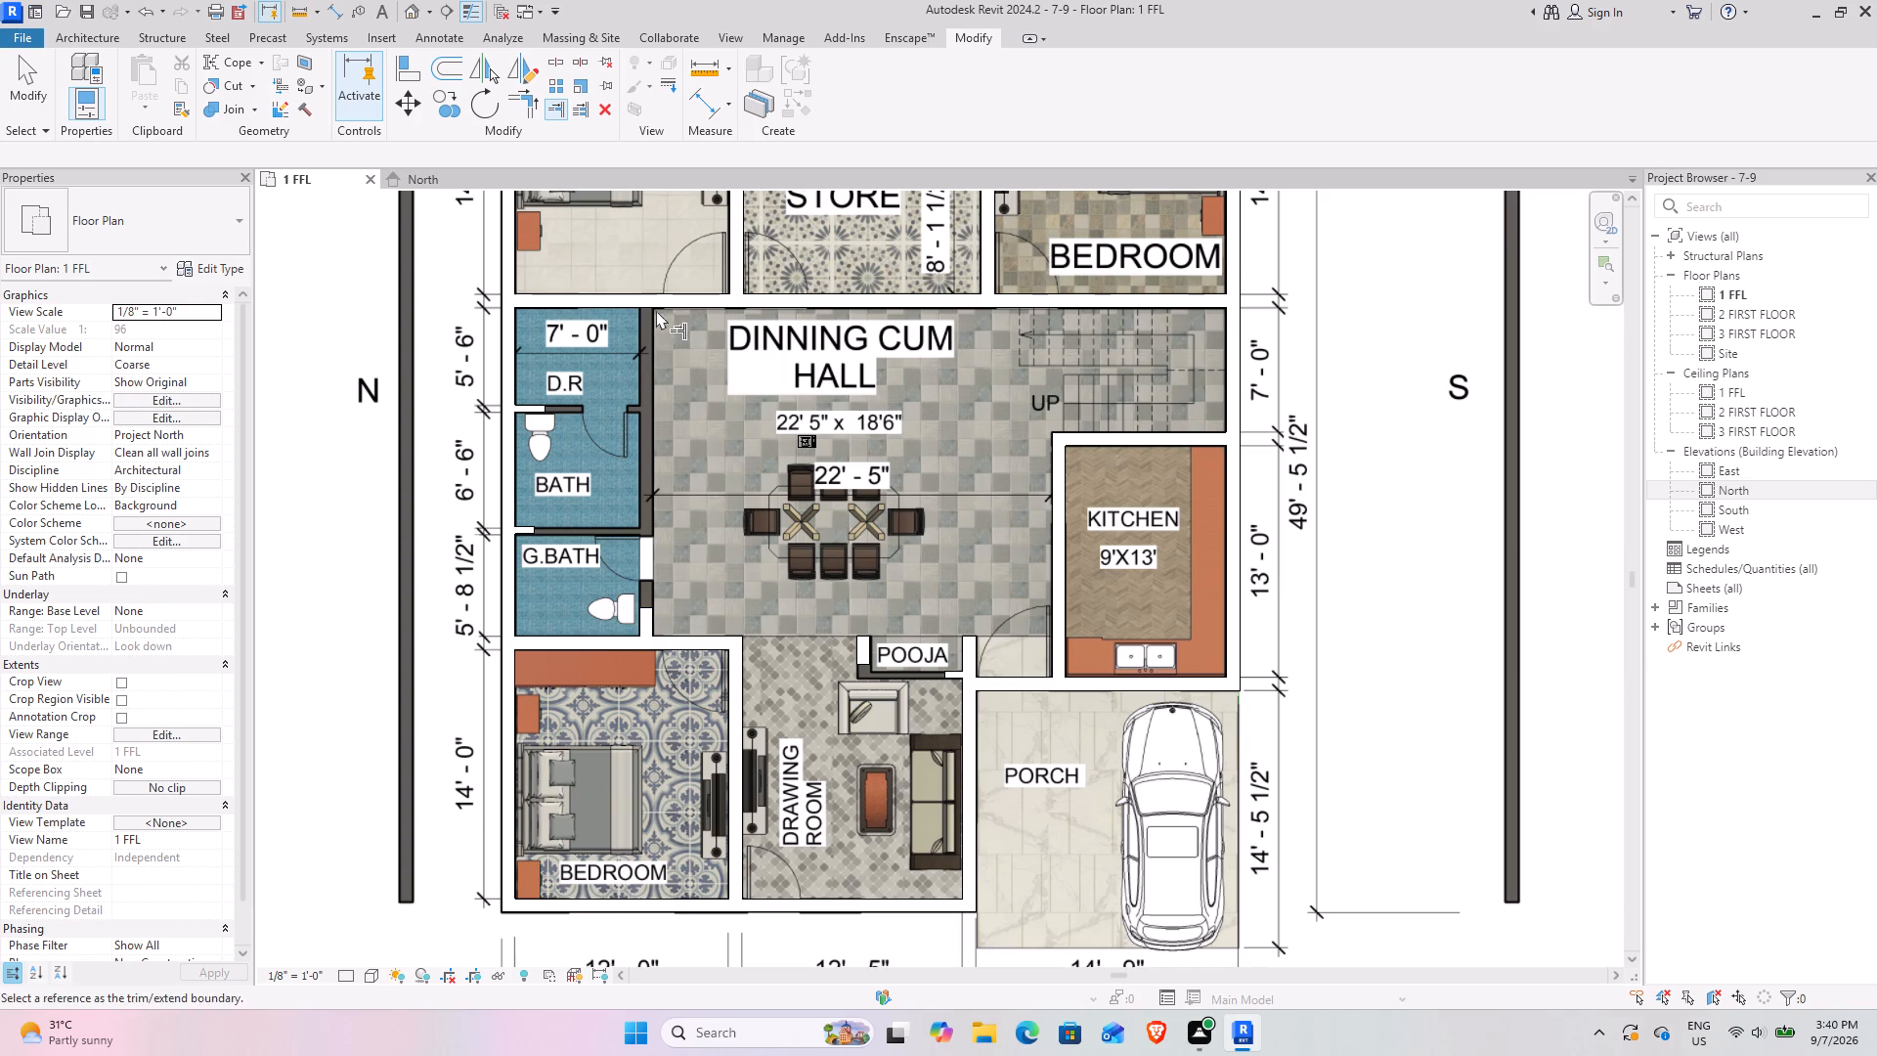
left_click(538, 103)
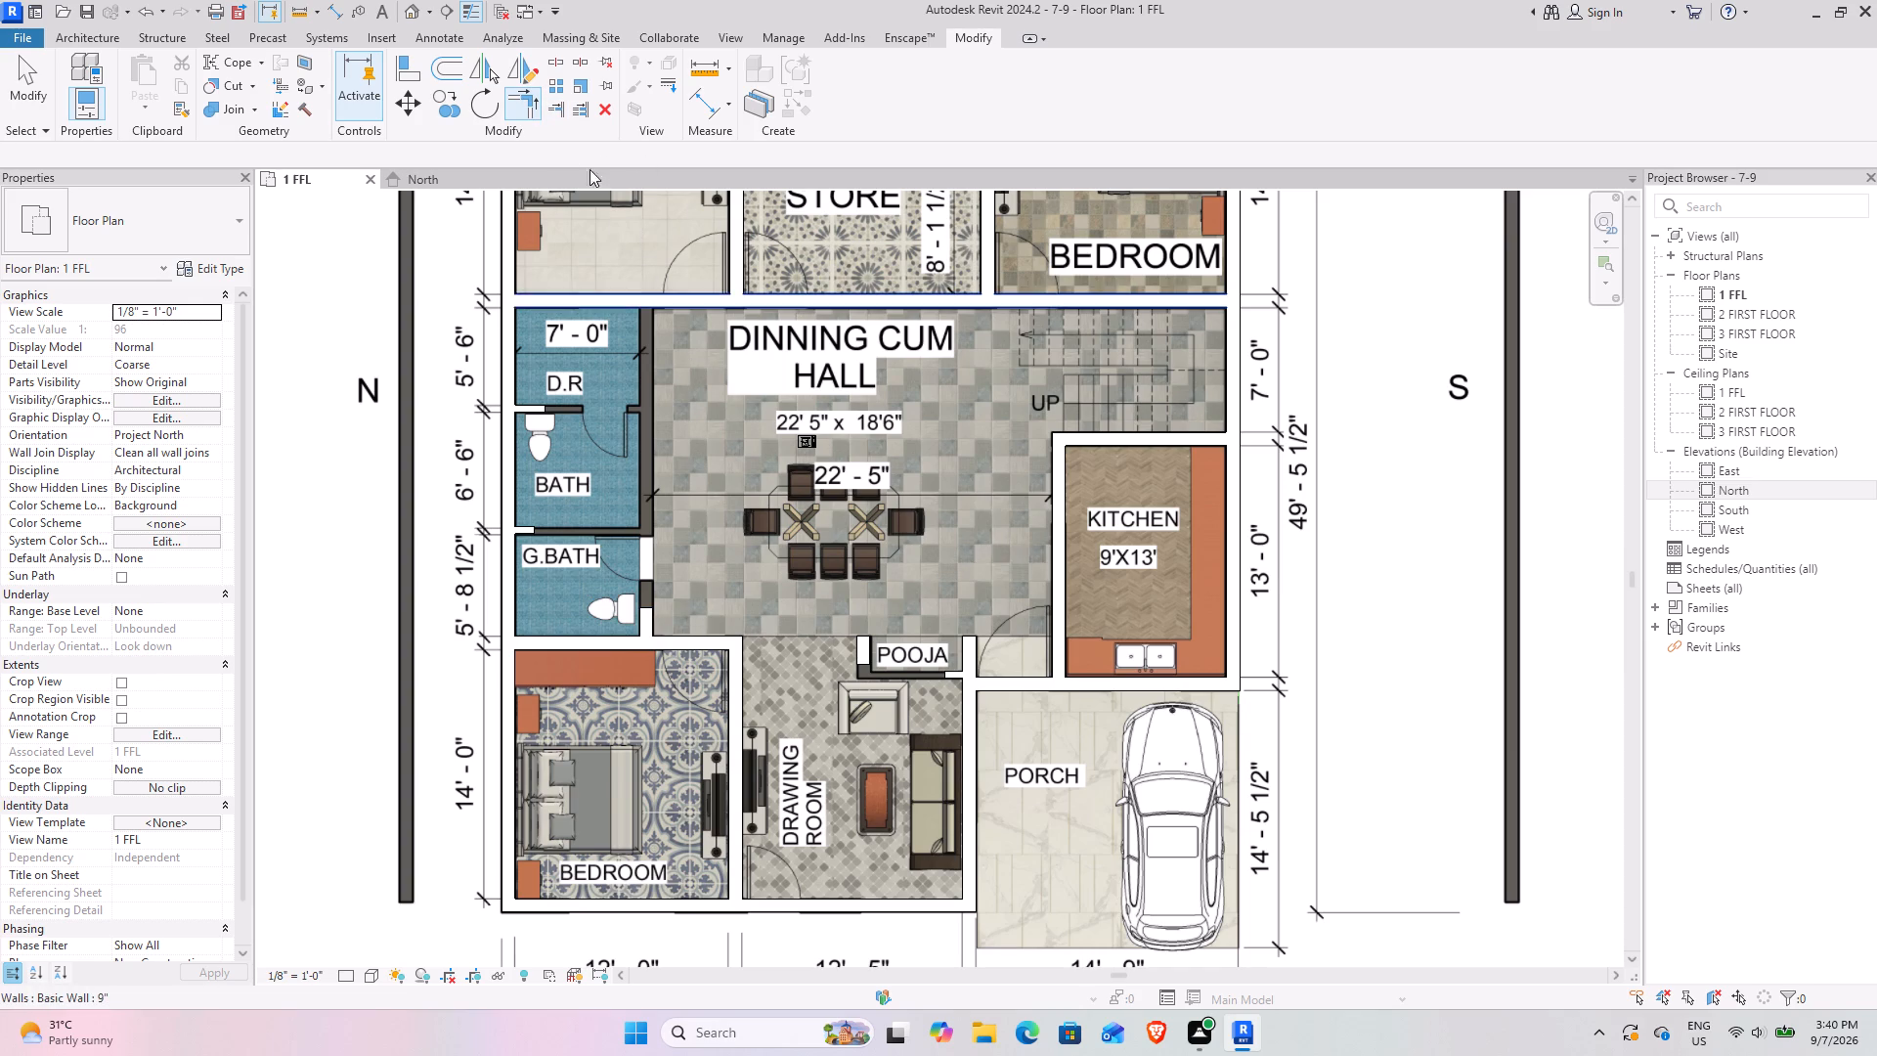
left_click(558, 107)
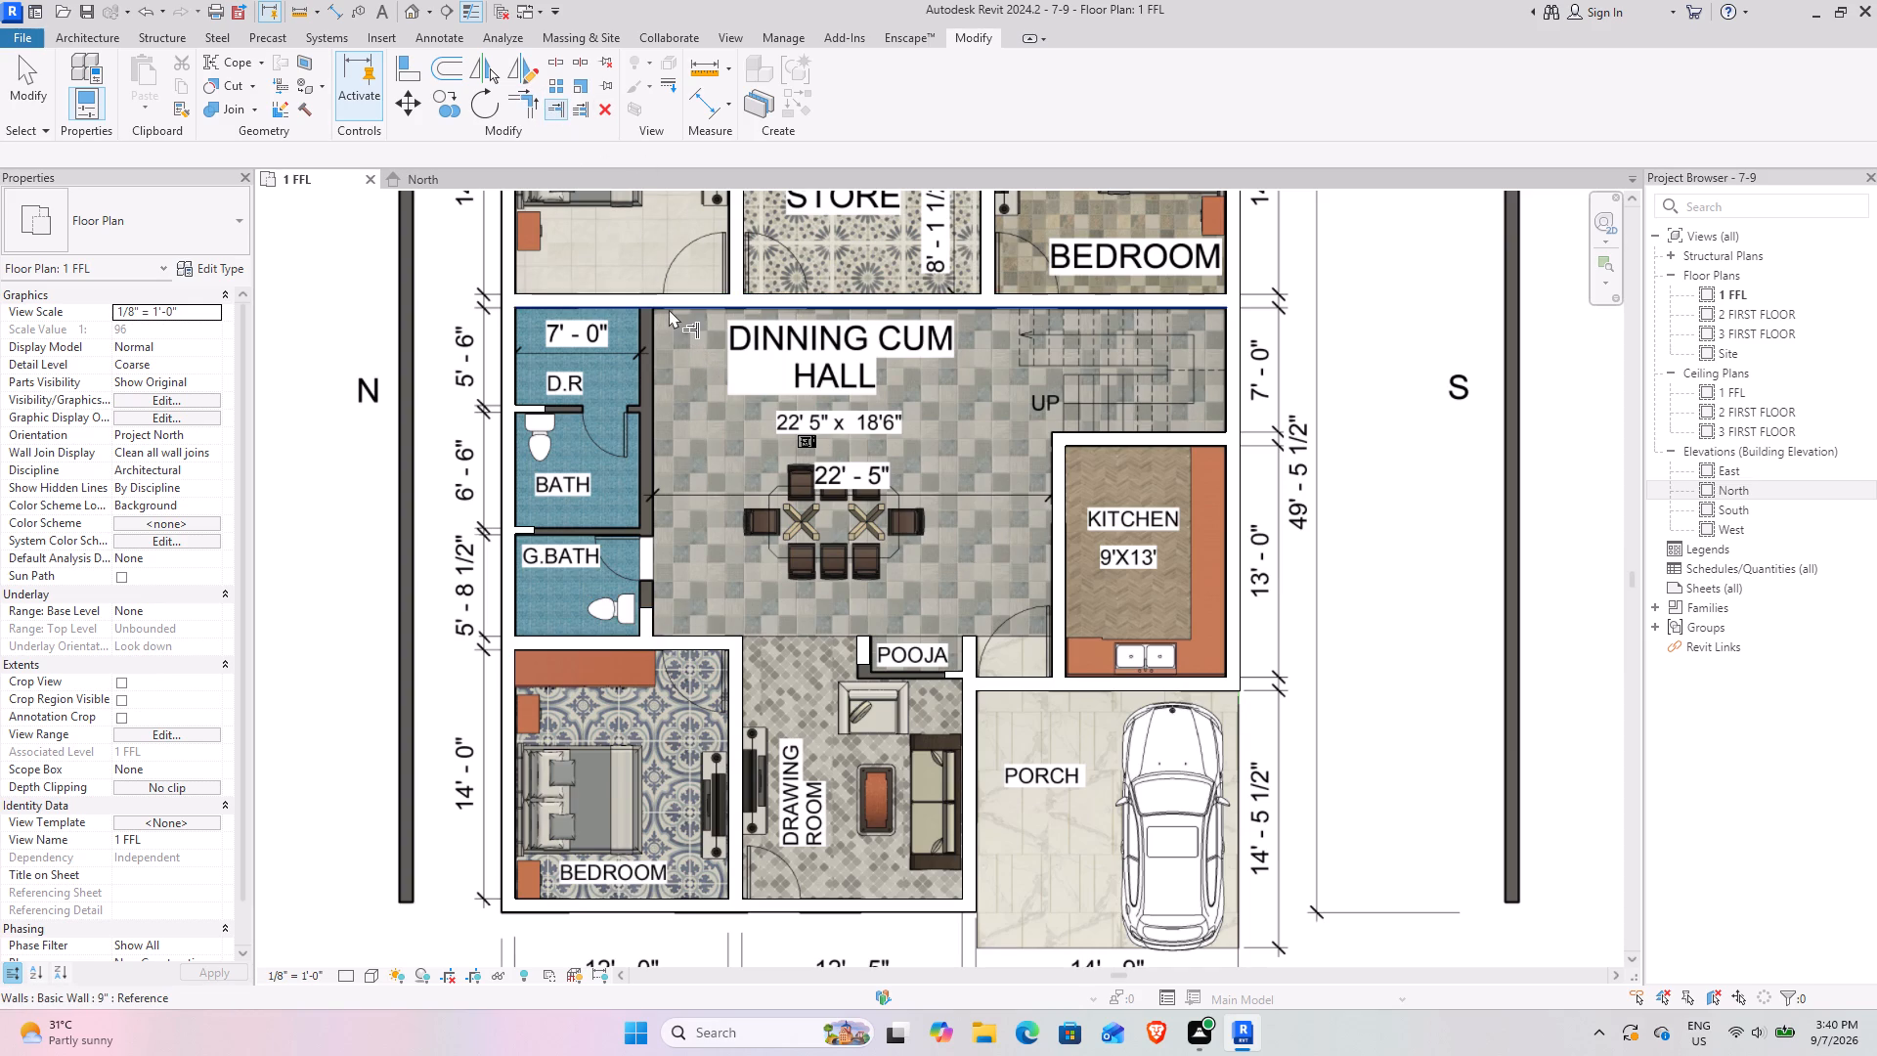
left_click(669, 309)
left_click(649, 605)
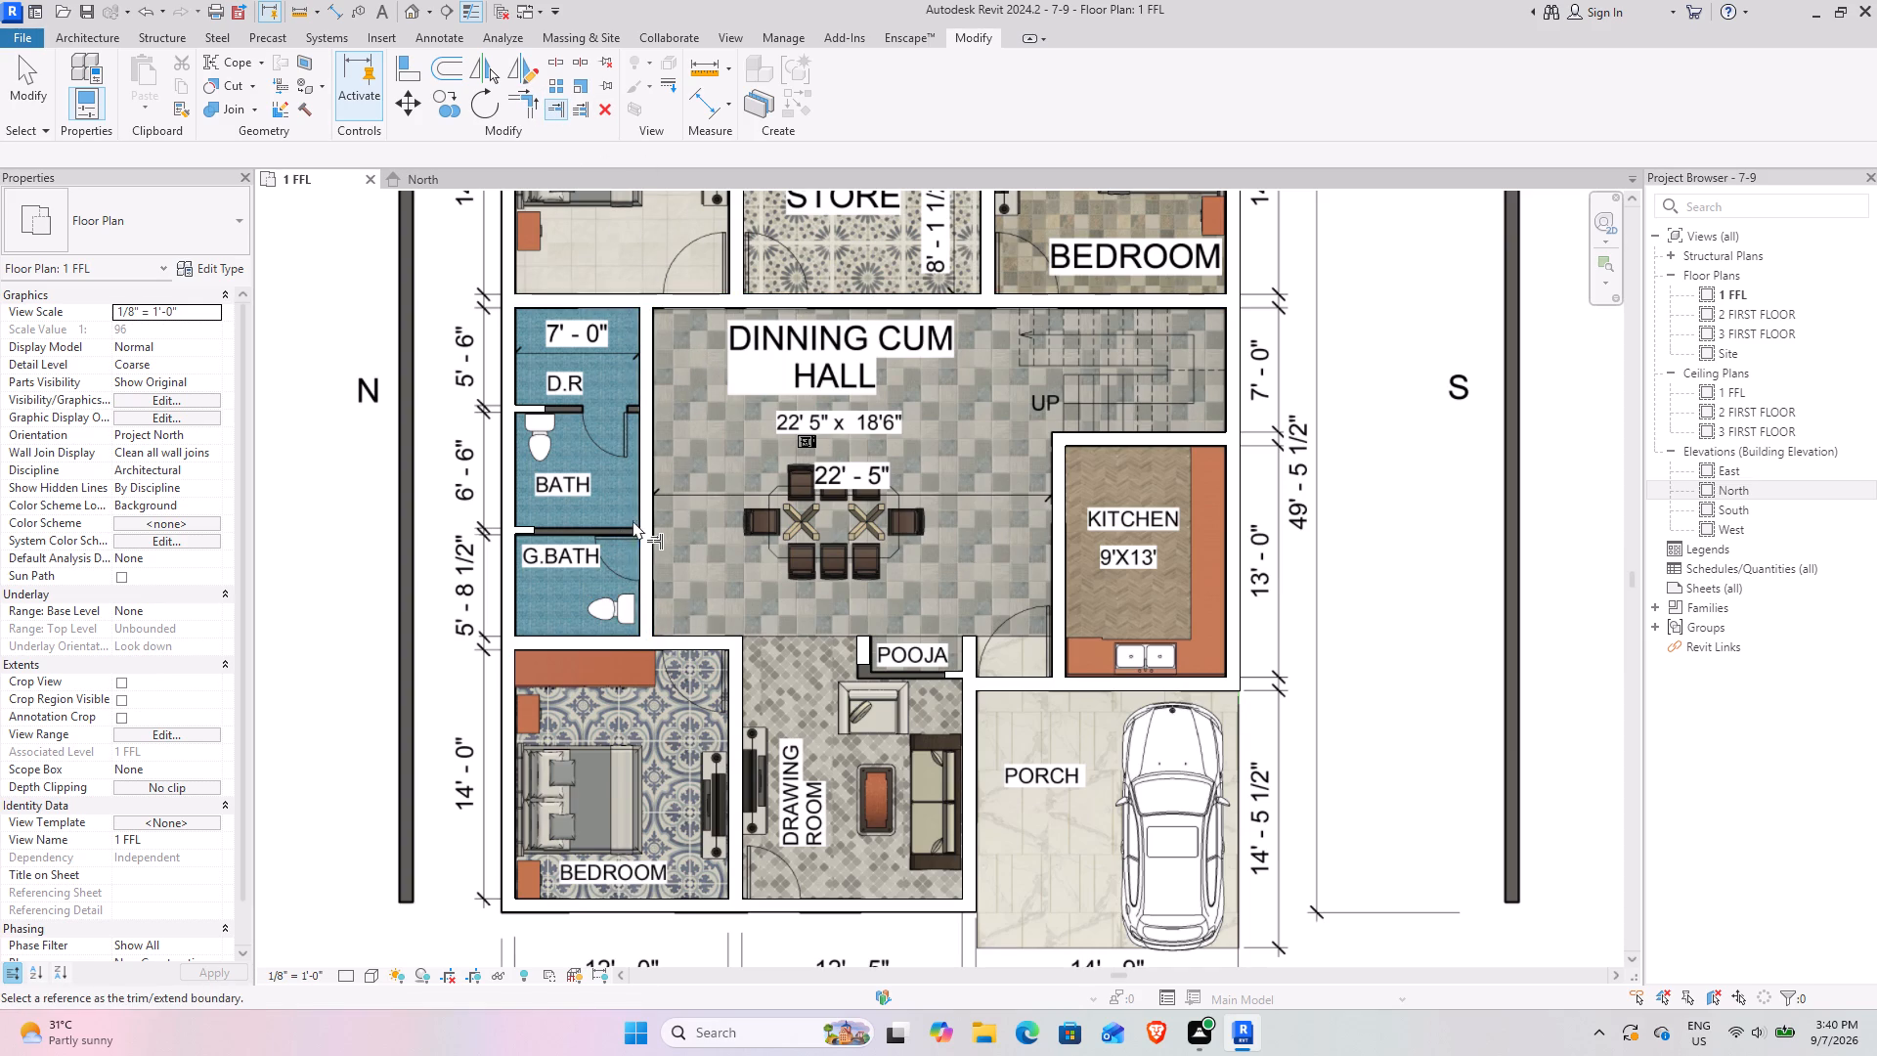
Extend the 4.5" BATH-G.BATH and D.R-BATH walls to the 9" wall along the dining hall.
left_click(634, 518)
left_click(518, 522)
left_click(636, 444)
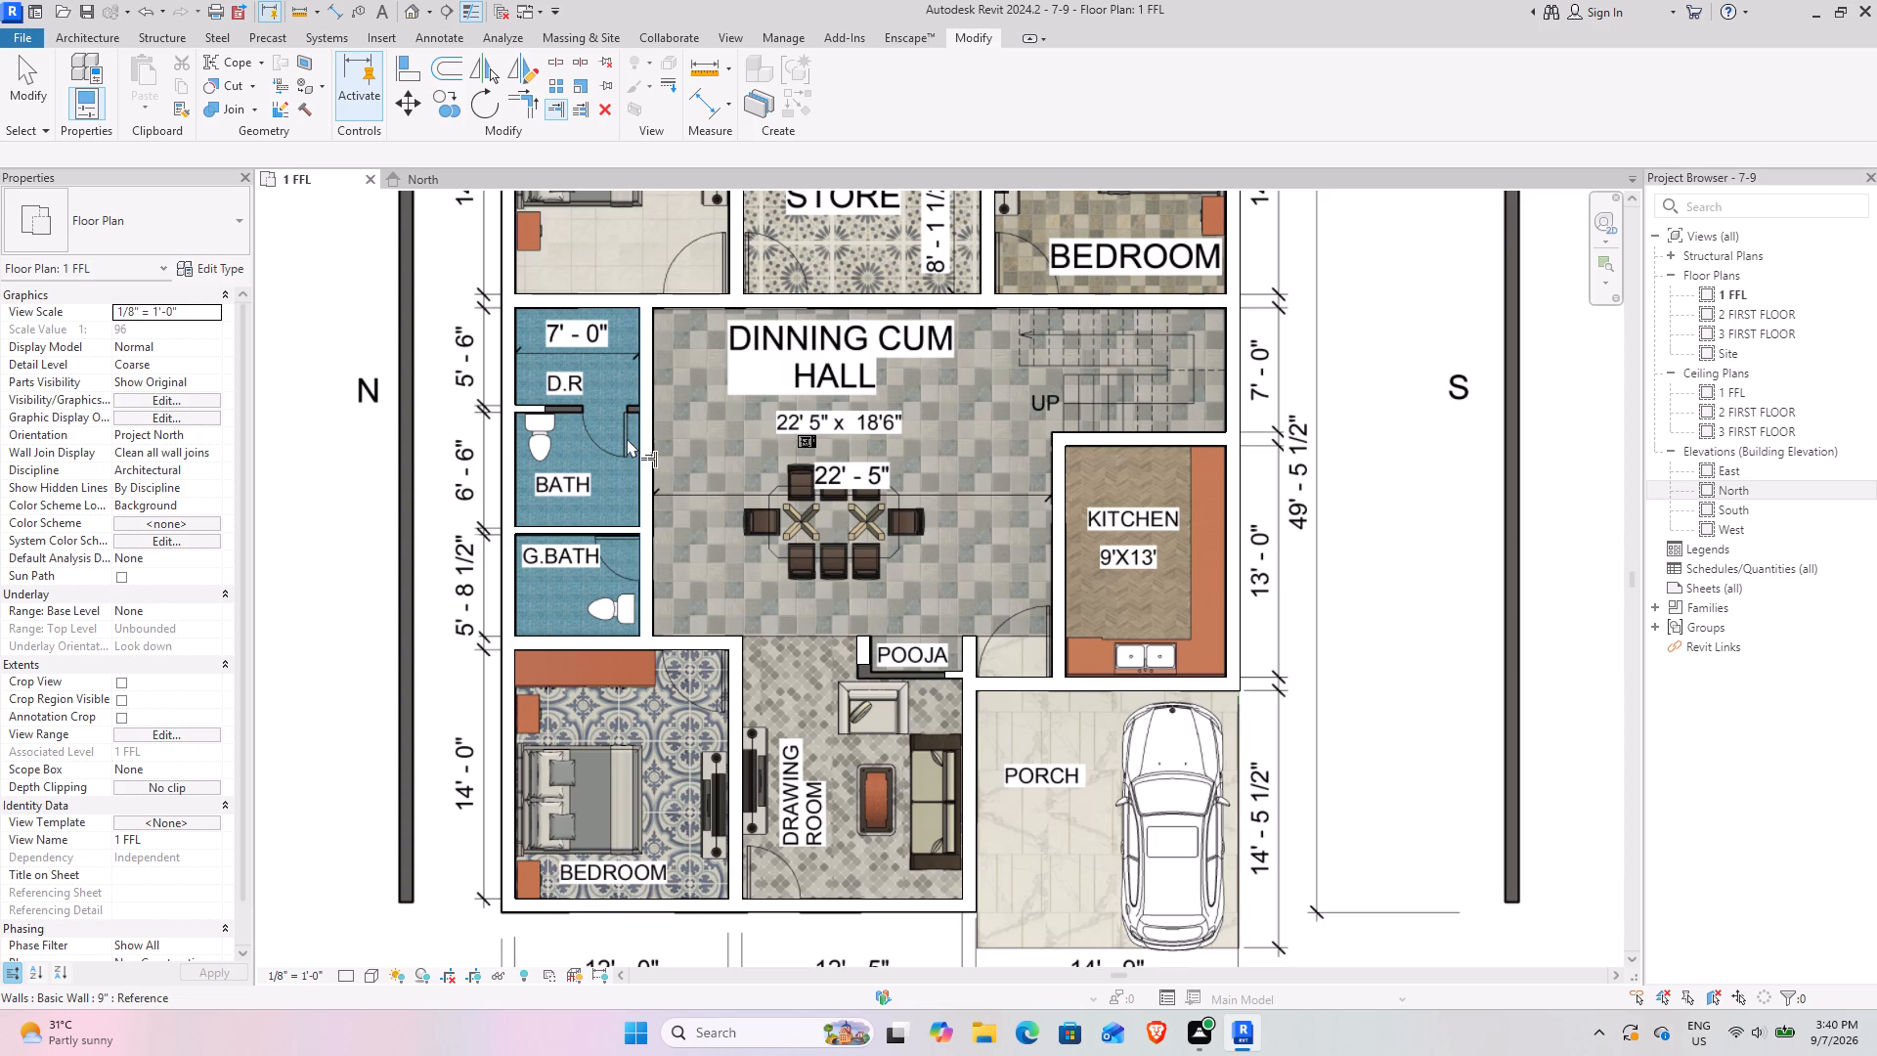
left_click(532, 400)
Trim the 9" POOJA side wall and the 4.5" wall between POOJA and the drawing room into a corner, and leave the command.
middle_click_drag(844, 362, 725, 543)
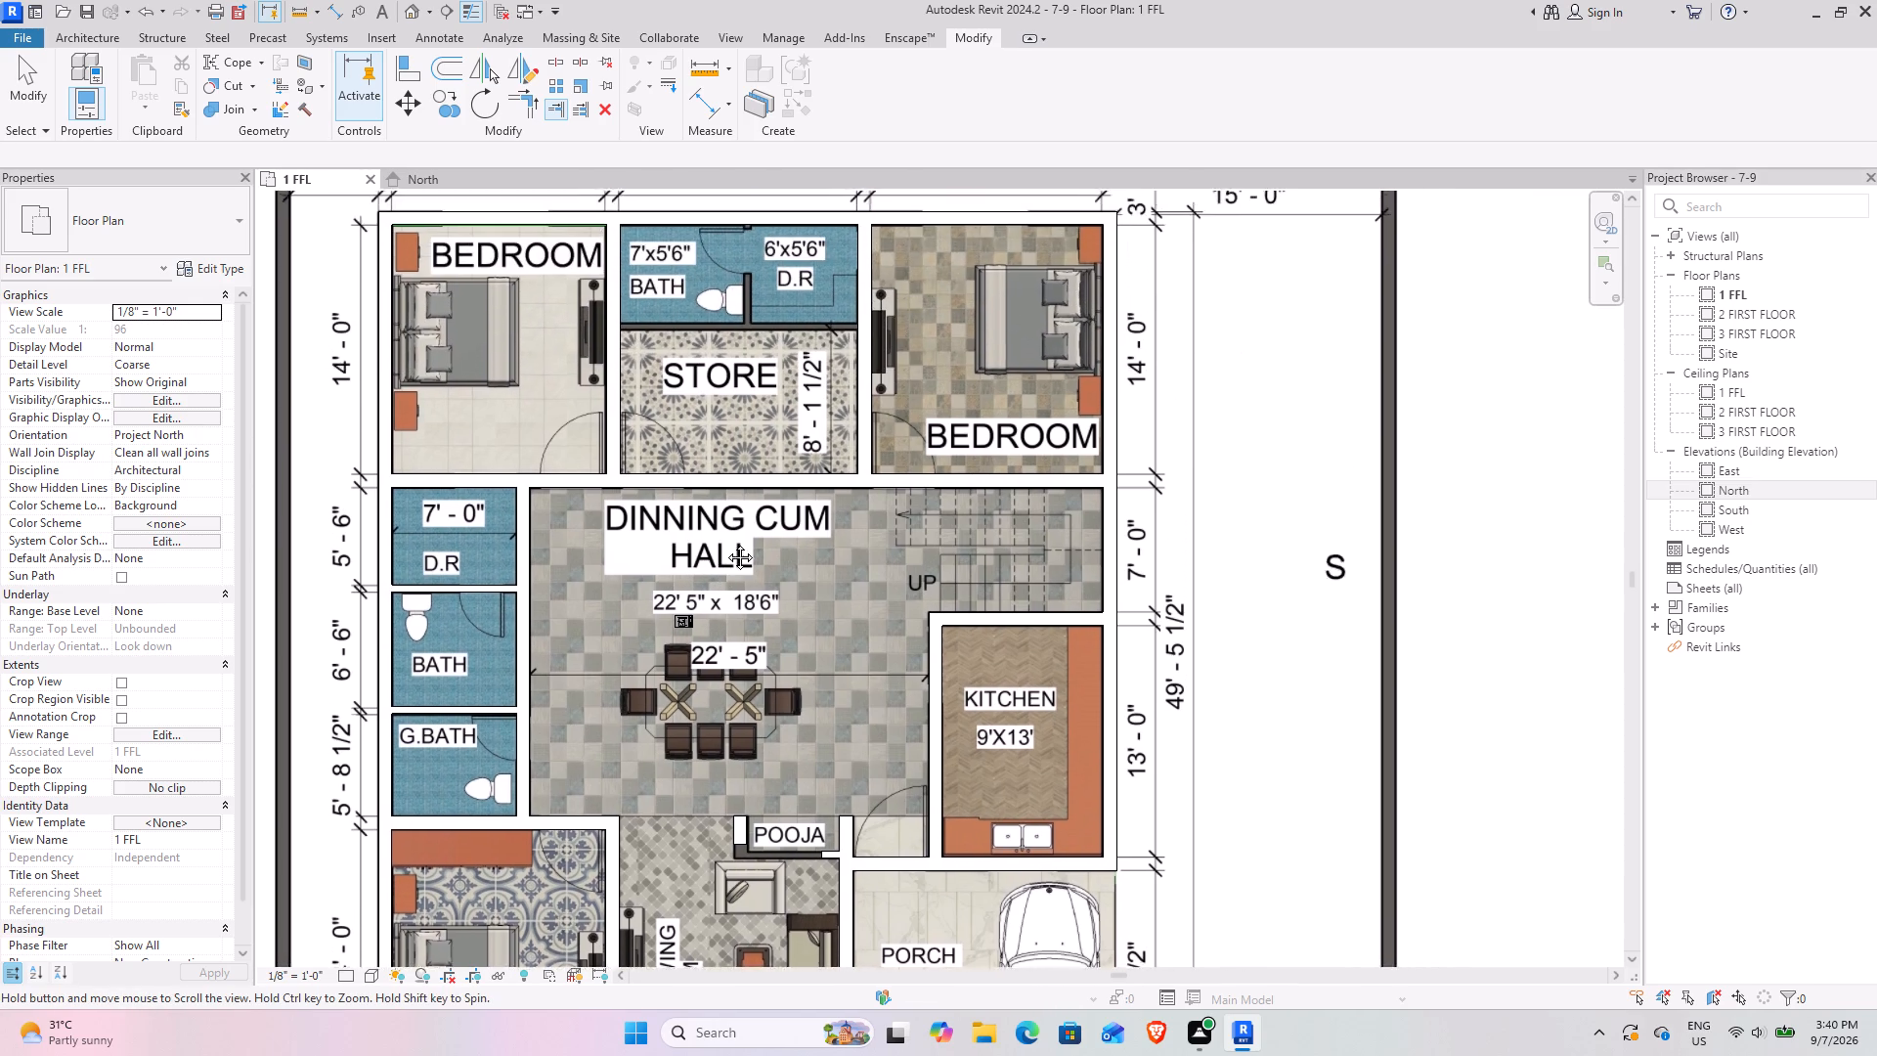
middle_click_drag(725, 543, 837, 296)
scroll(1021, 548, "down", 3)
middle_click_drag(874, 446, 705, 590)
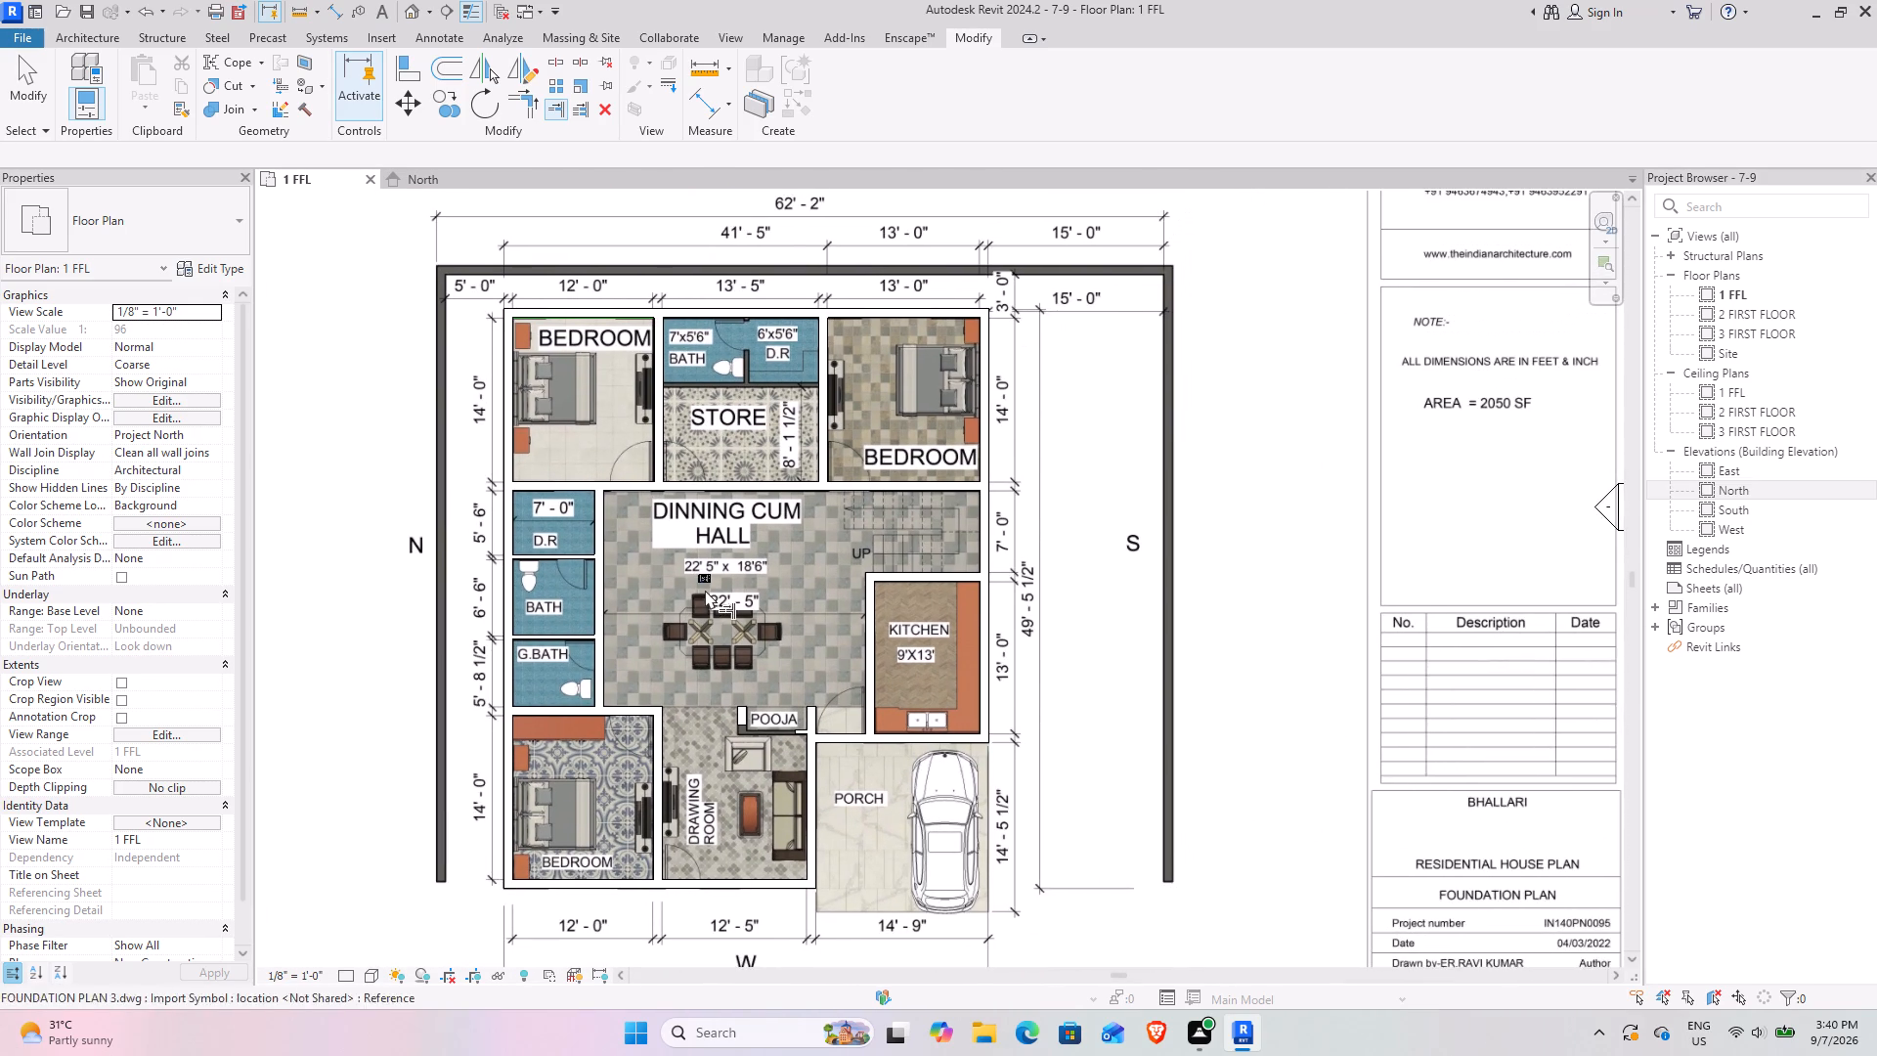
scroll(782, 747, "up", 7)
left_click(520, 111)
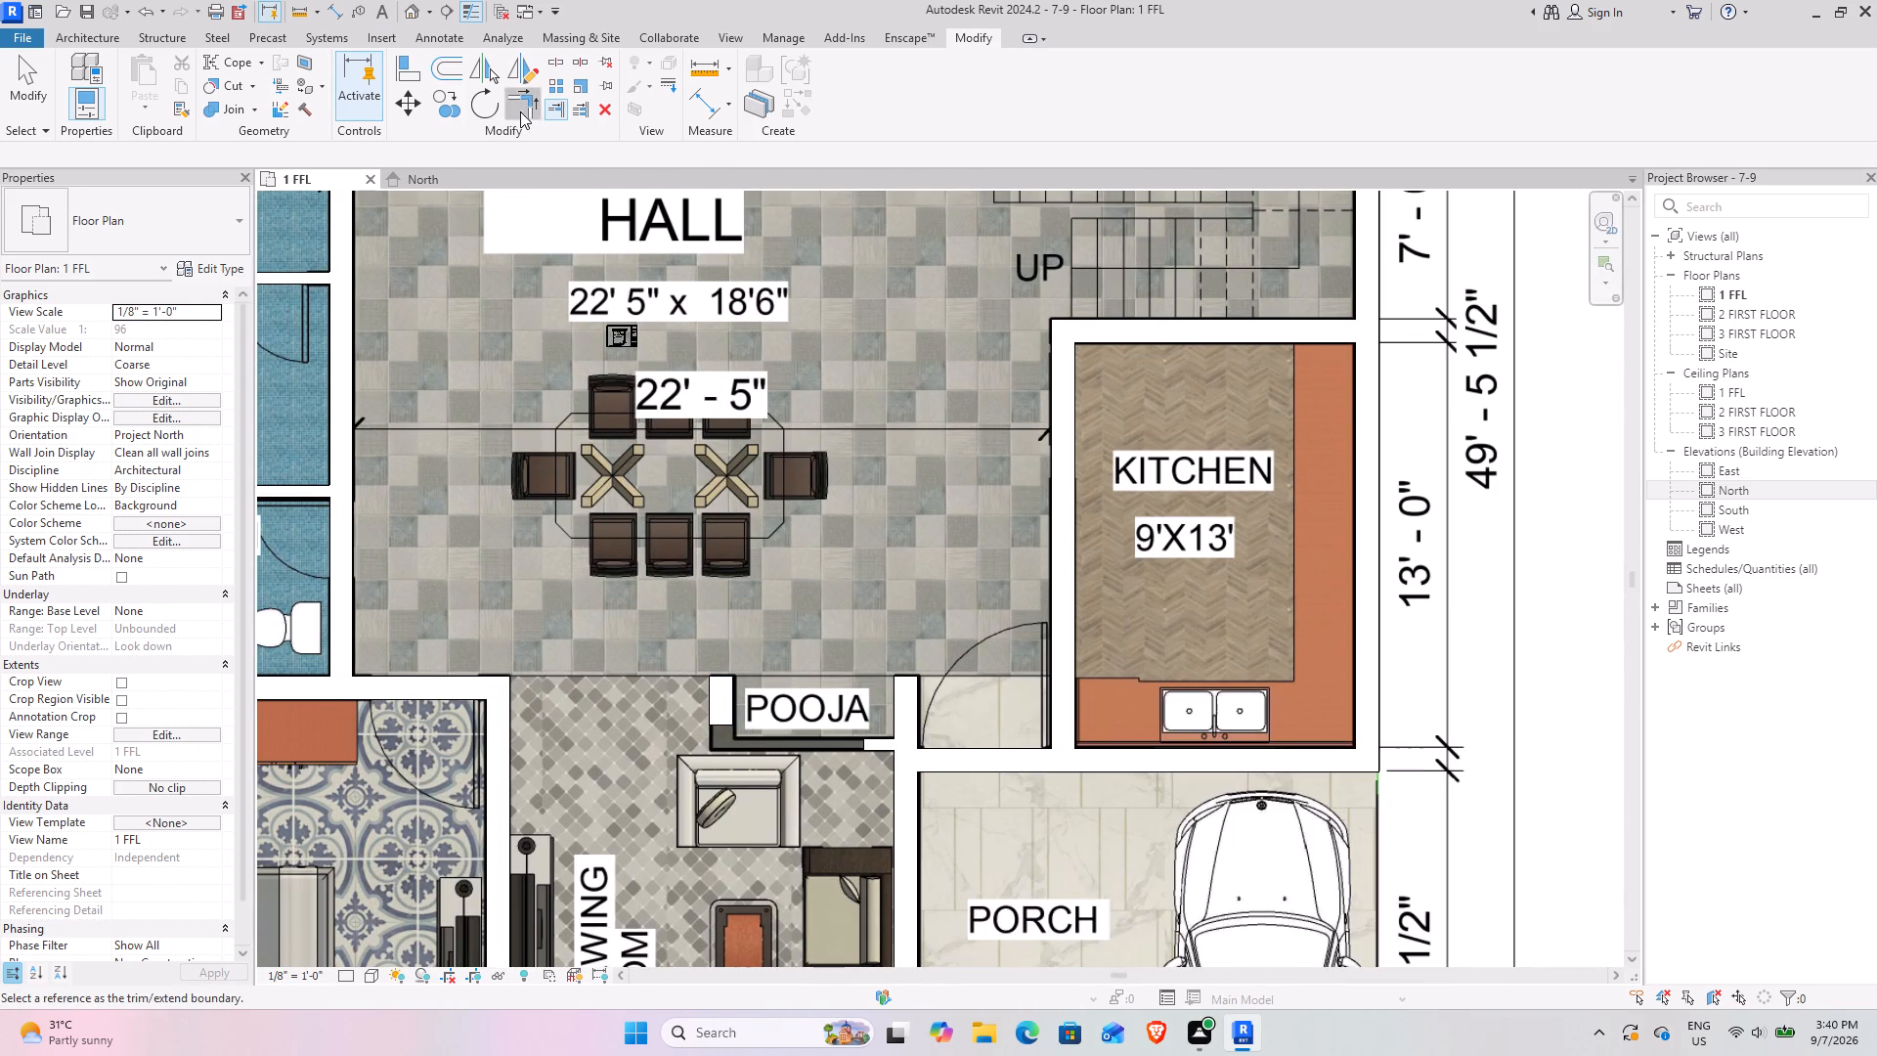
left_click(728, 703)
left_click(869, 750)
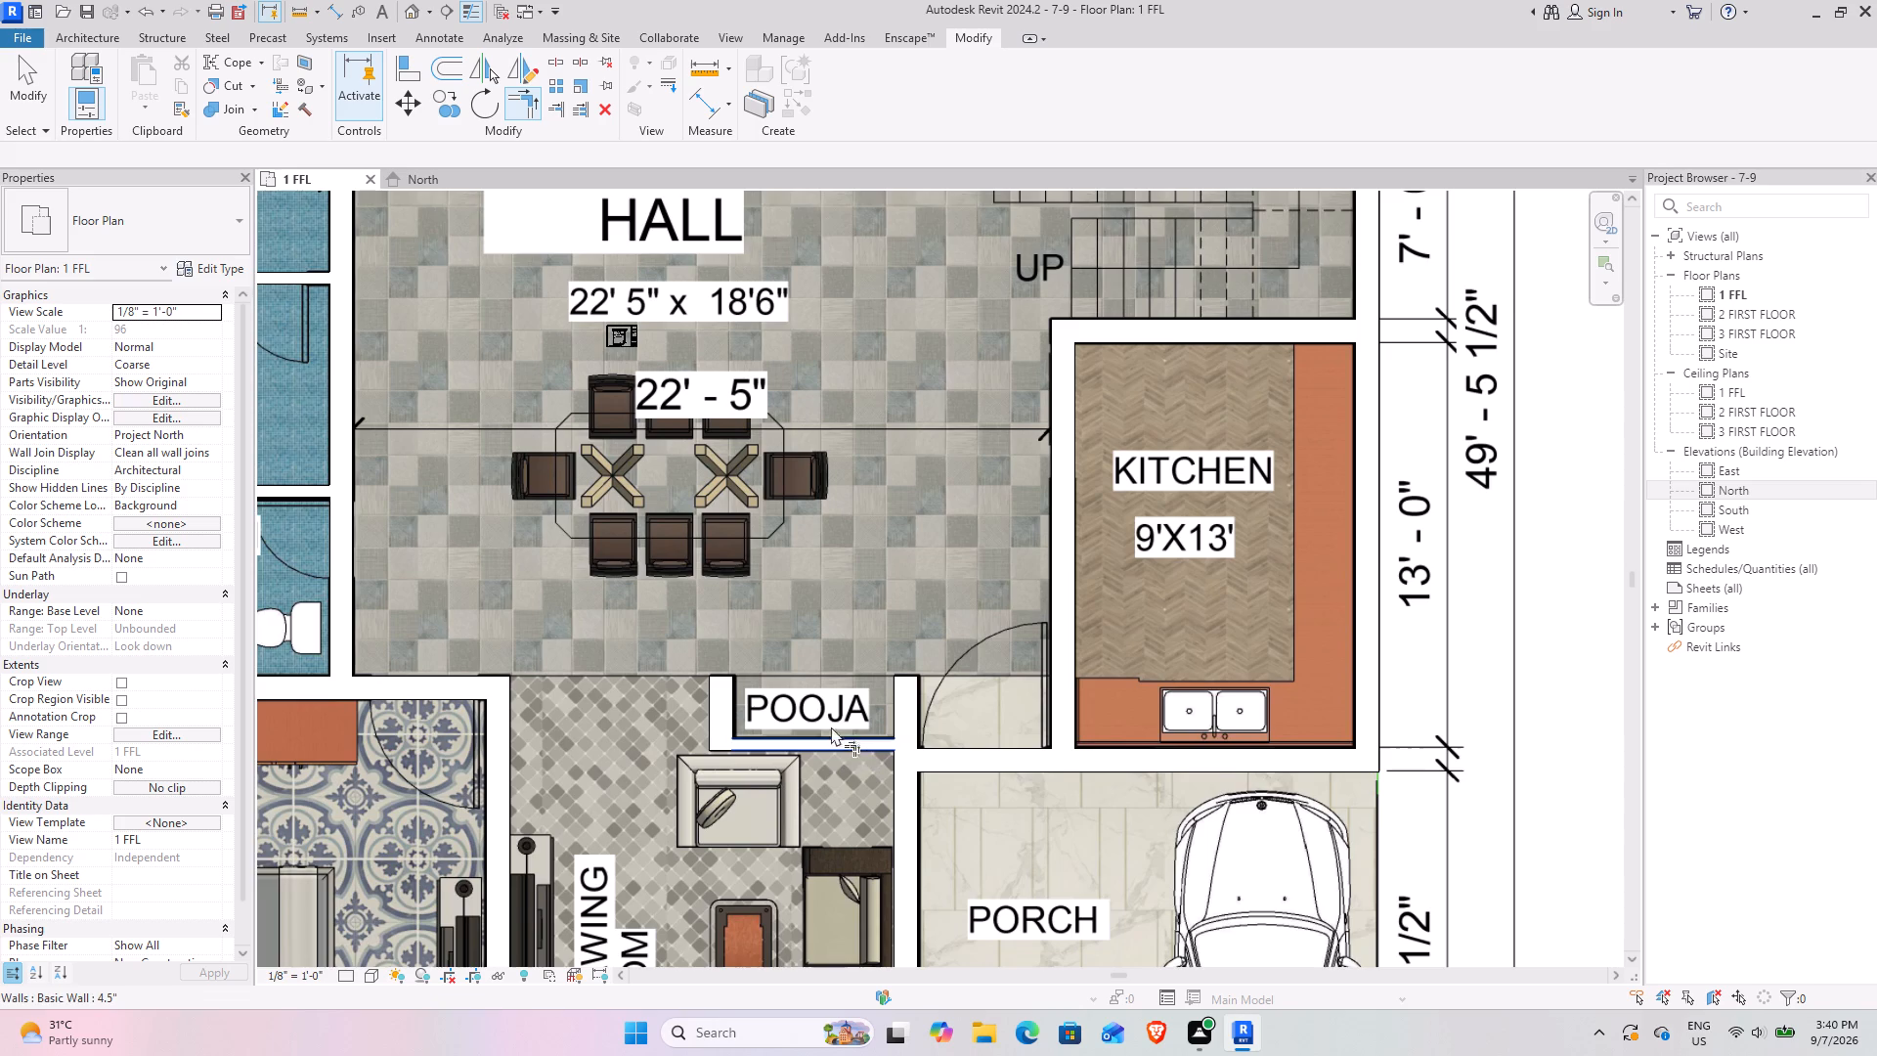
middle_click_drag(748, 570, 713, 472)
scroll(709, 626, "up", 7)
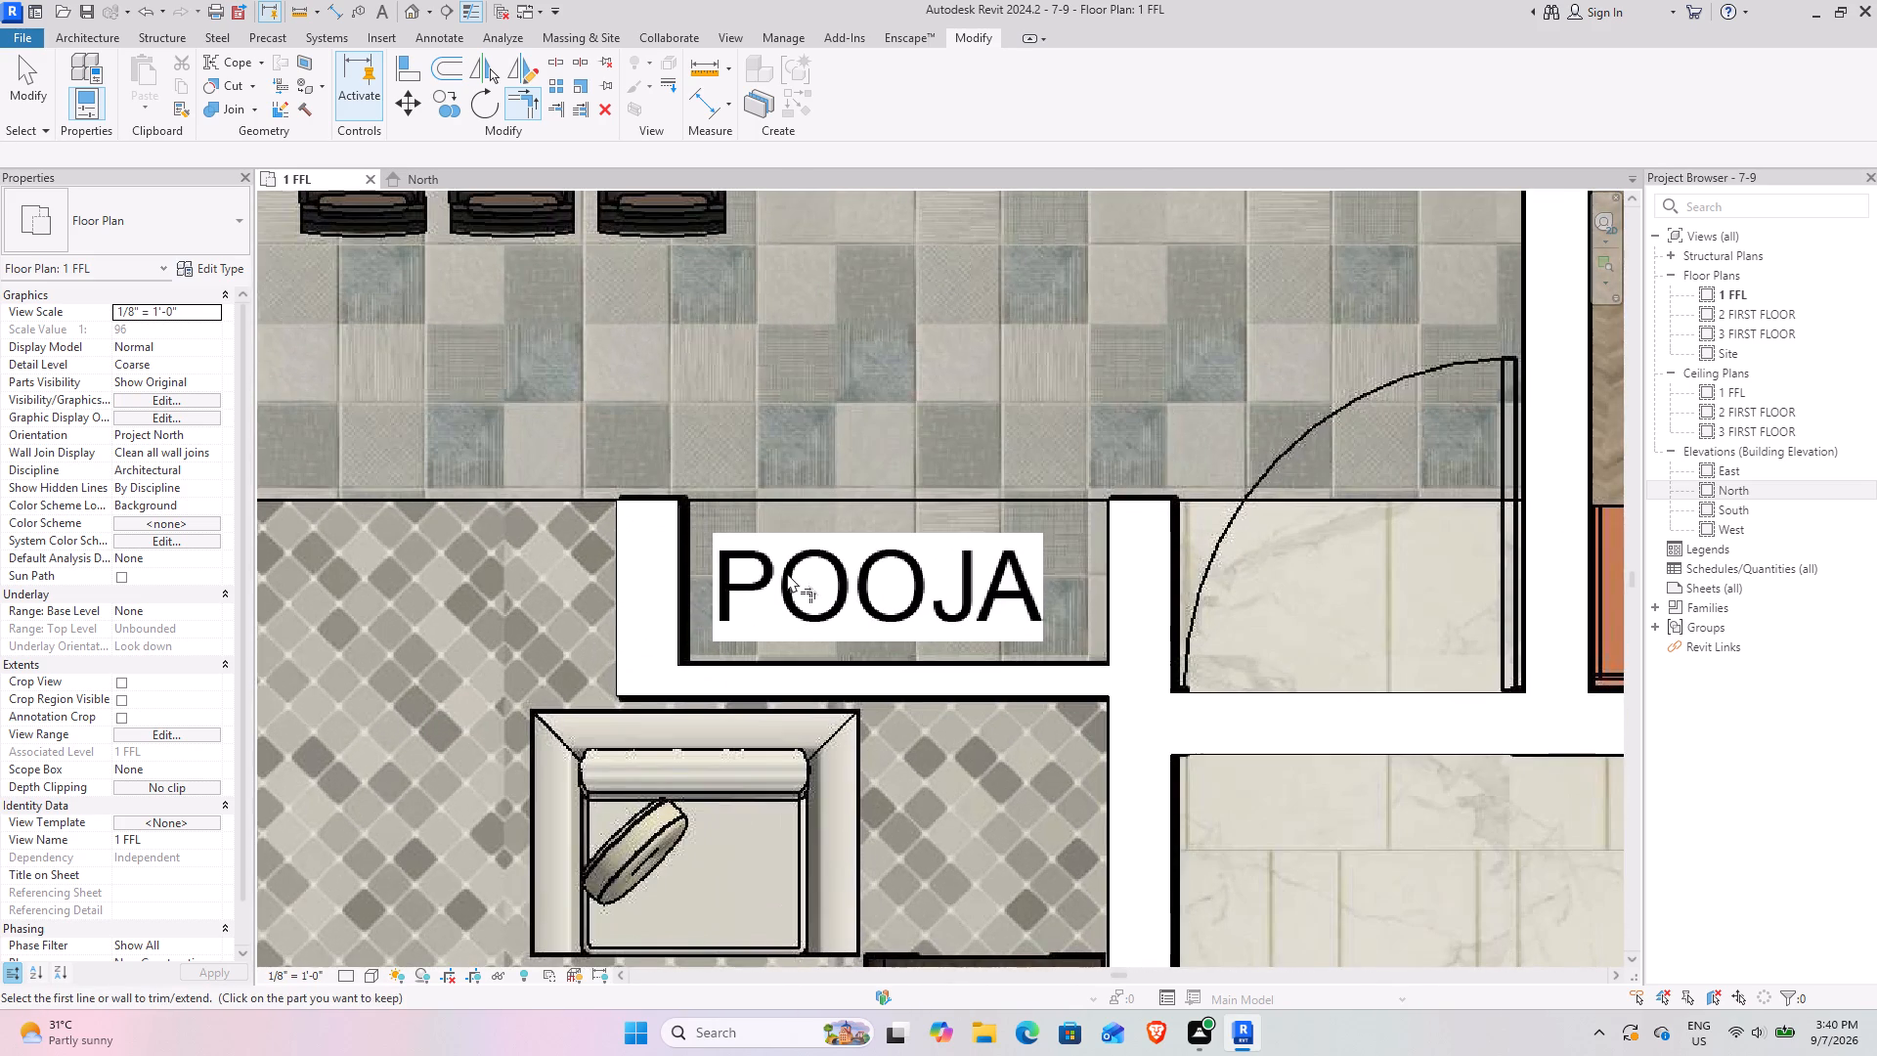
key("Escape")
key("Escape")
Nudge the 9" POOJA side wall and the 9" drawing room-porch wall one increment each toward the S side.
left_click(656, 559)
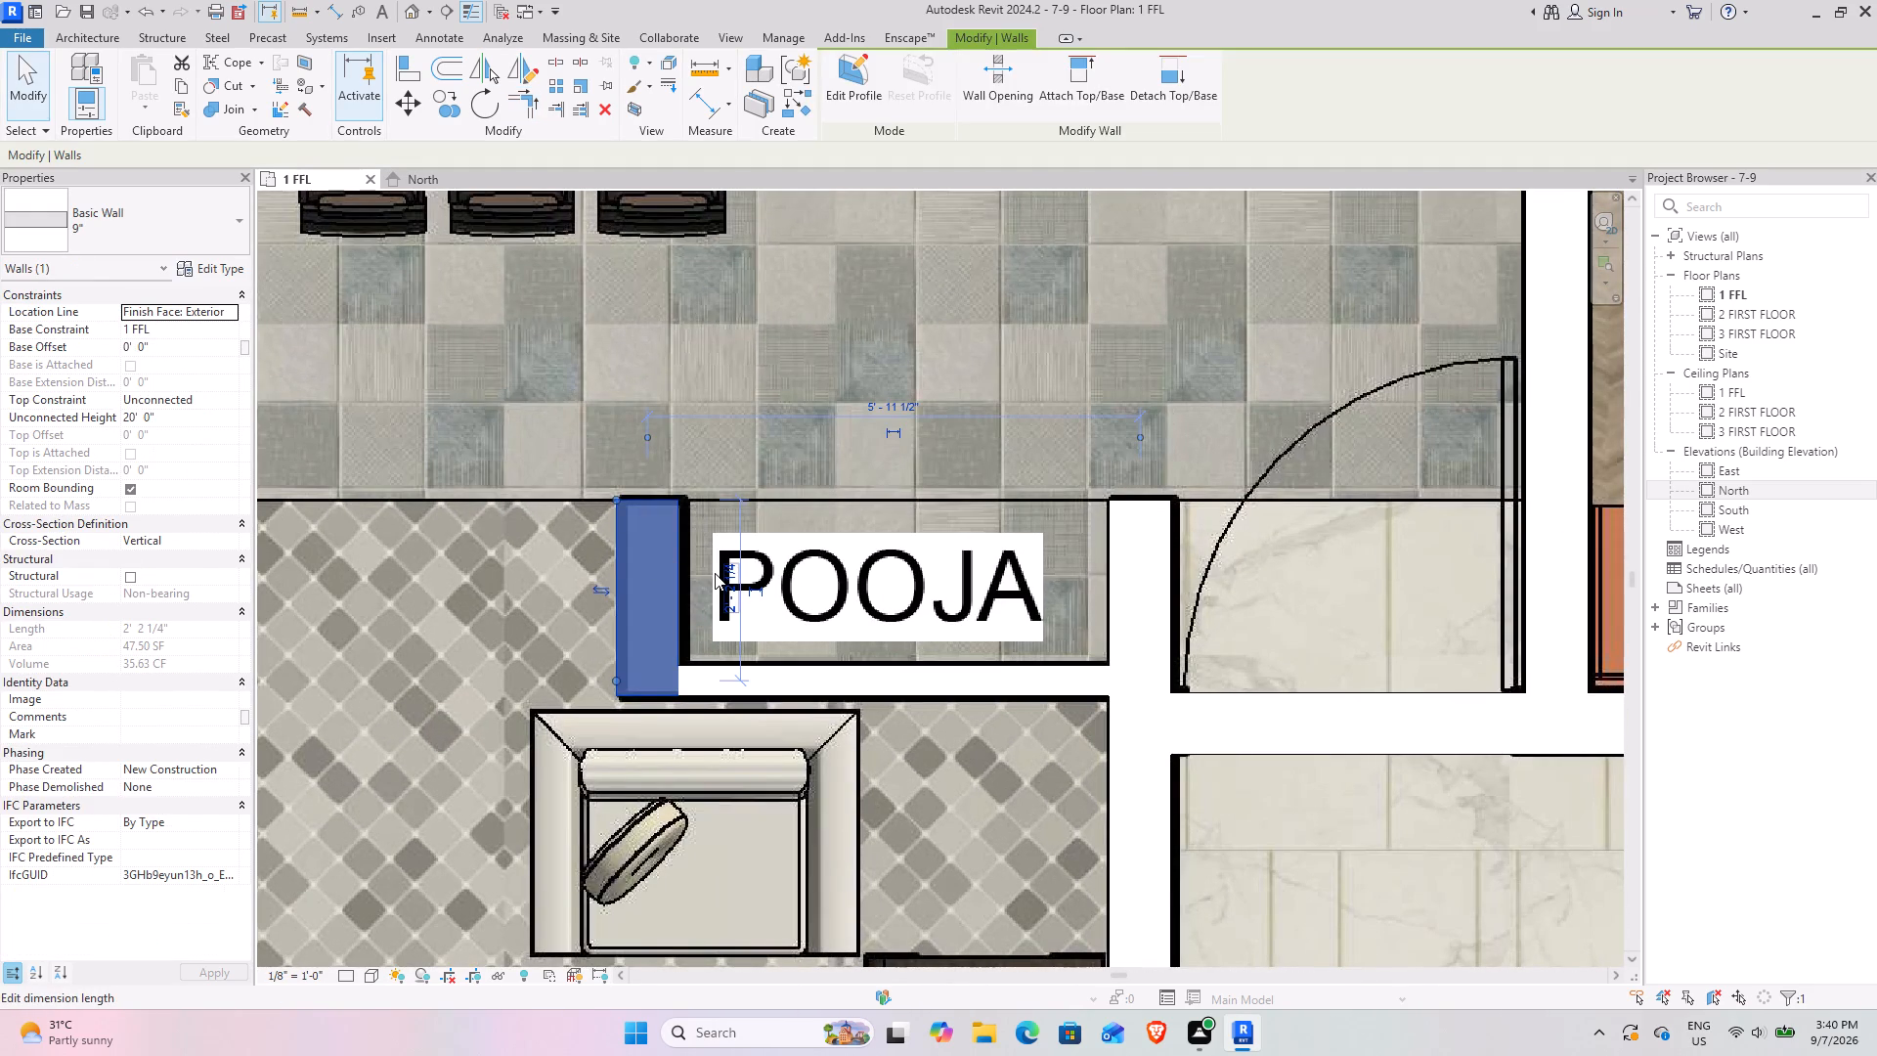
key("Right")
key("Escape")
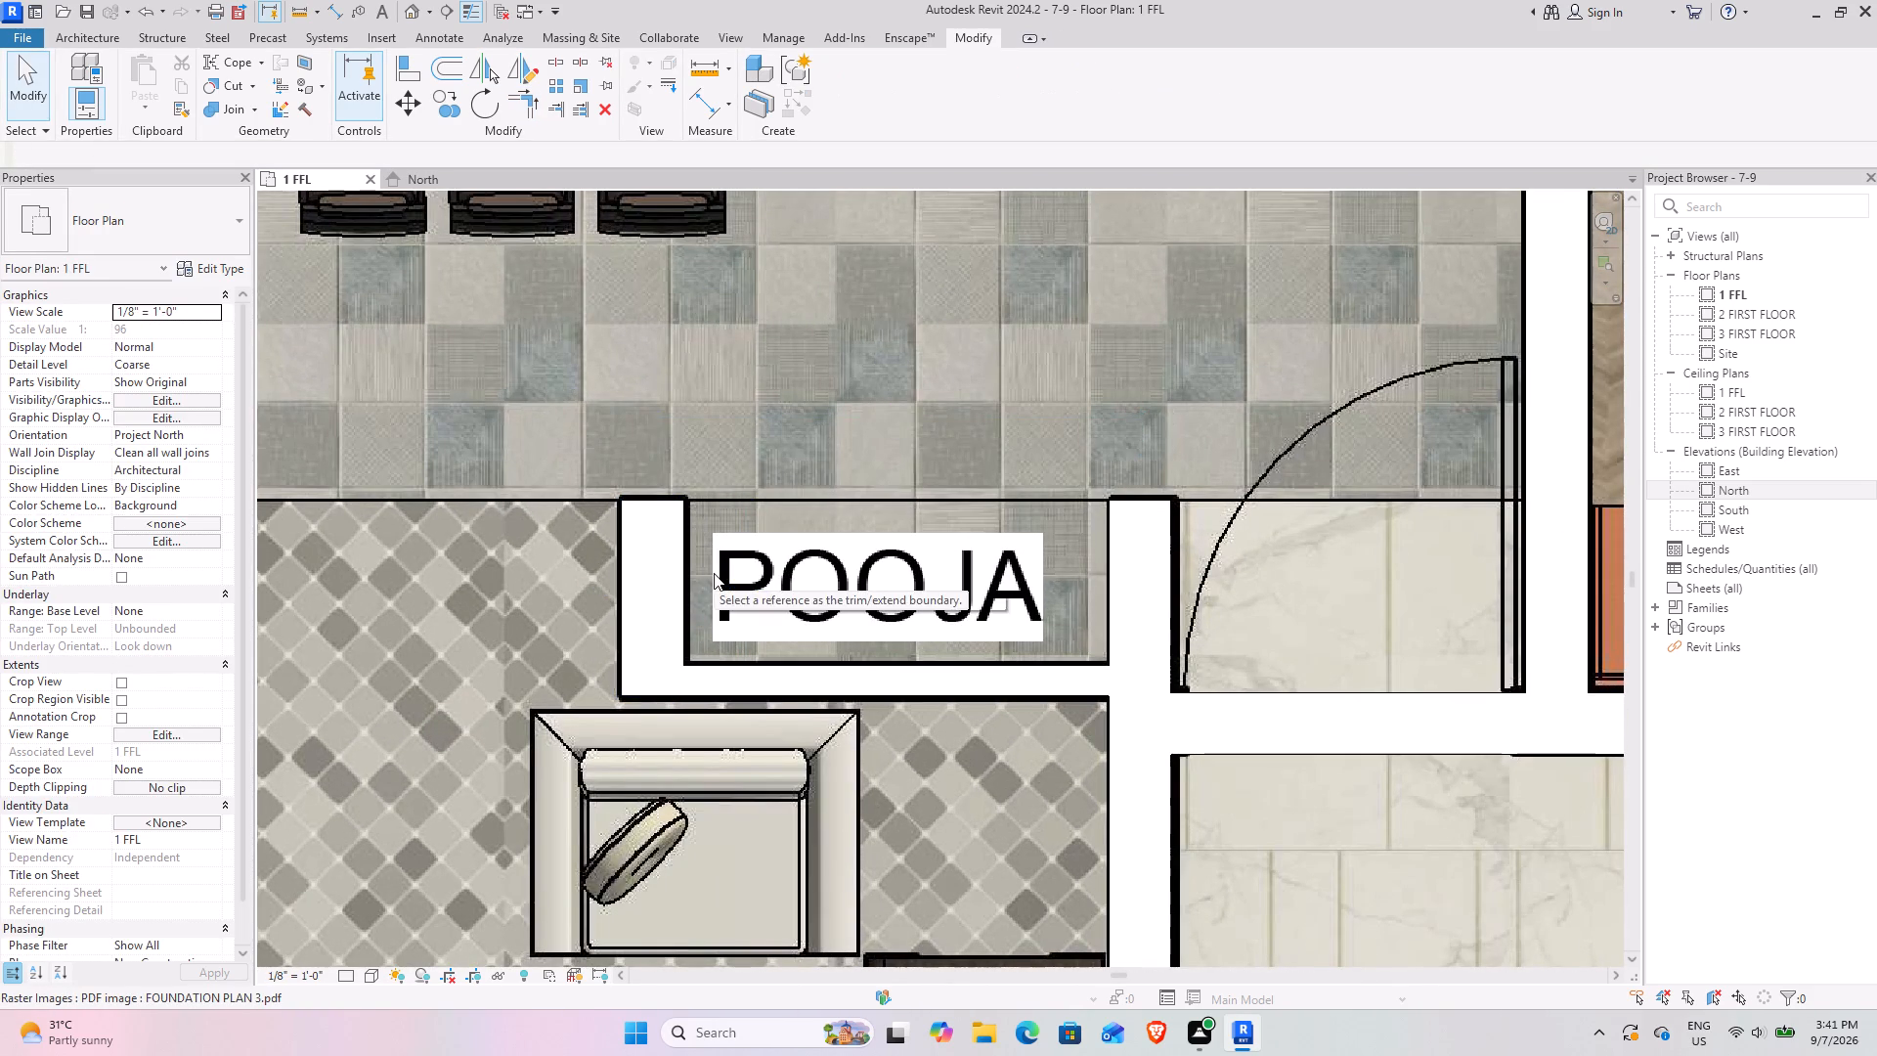
scroll(778, 563, "down", 5)
left_click(951, 548)
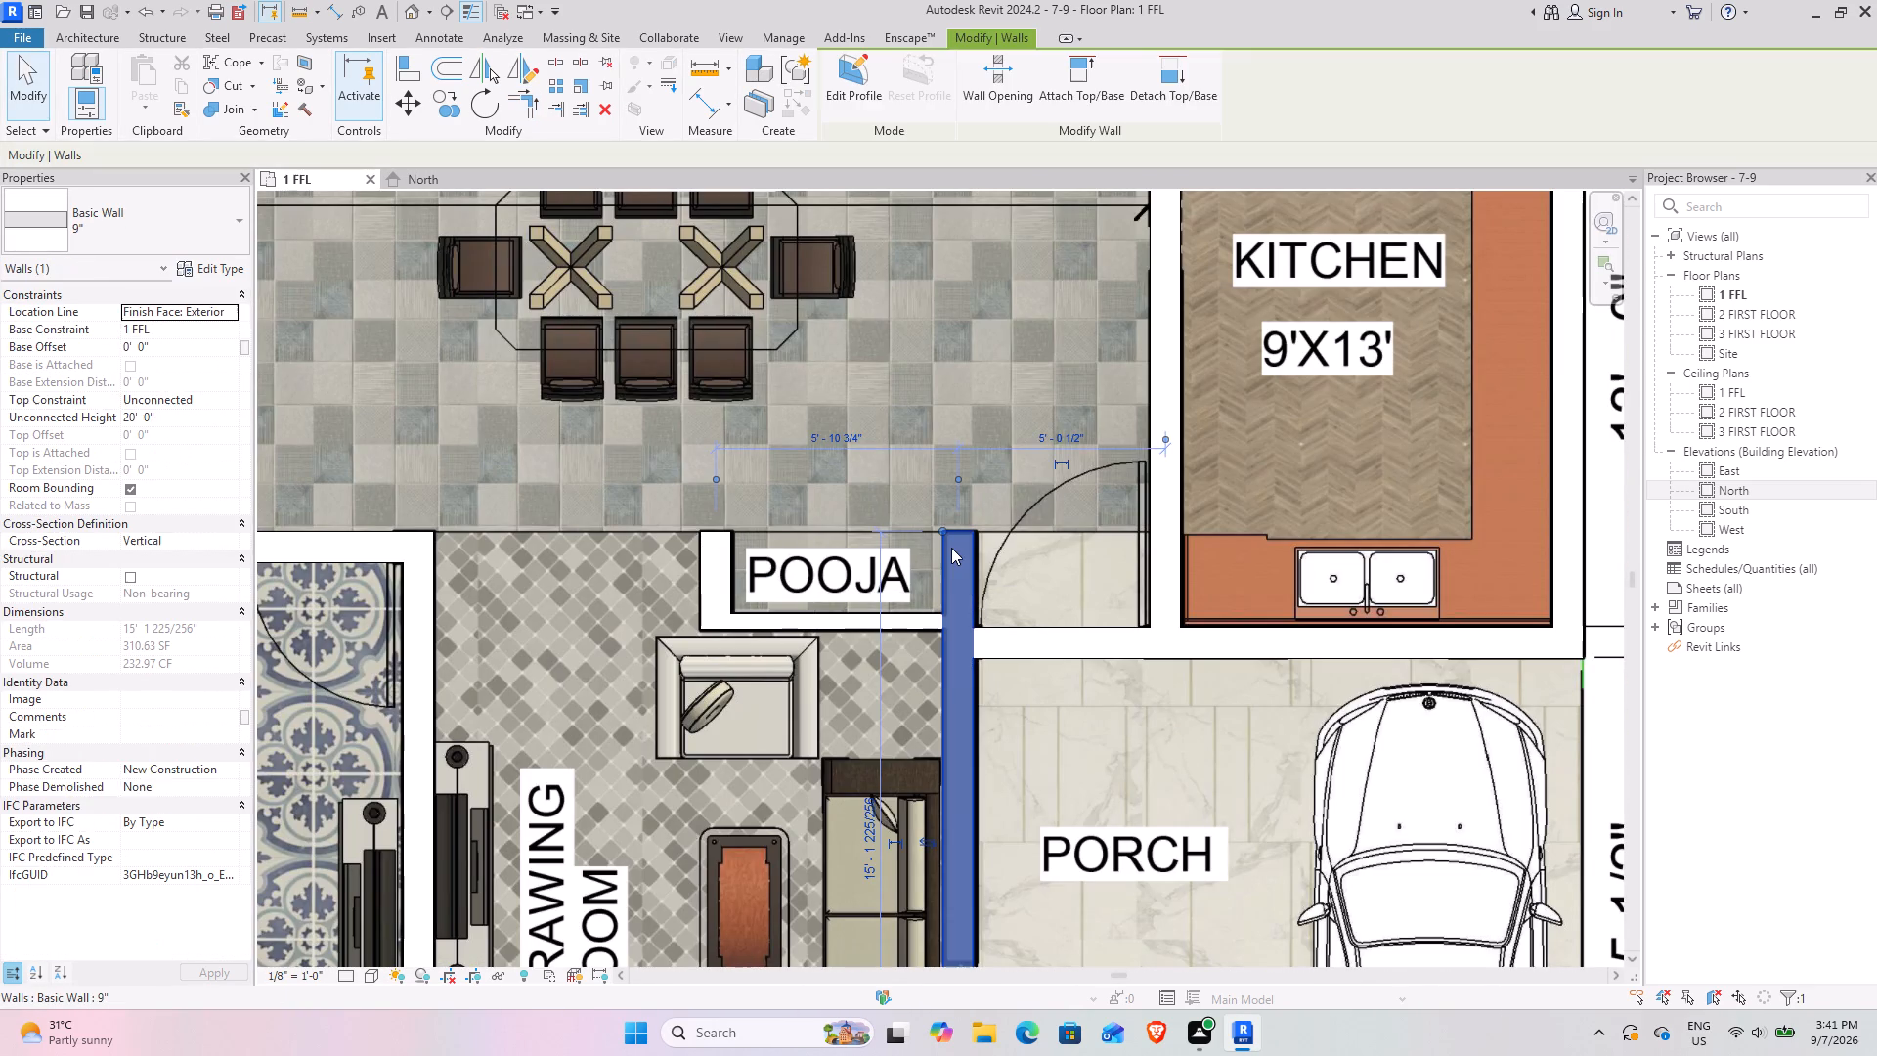
key("Right")
key("Escape")
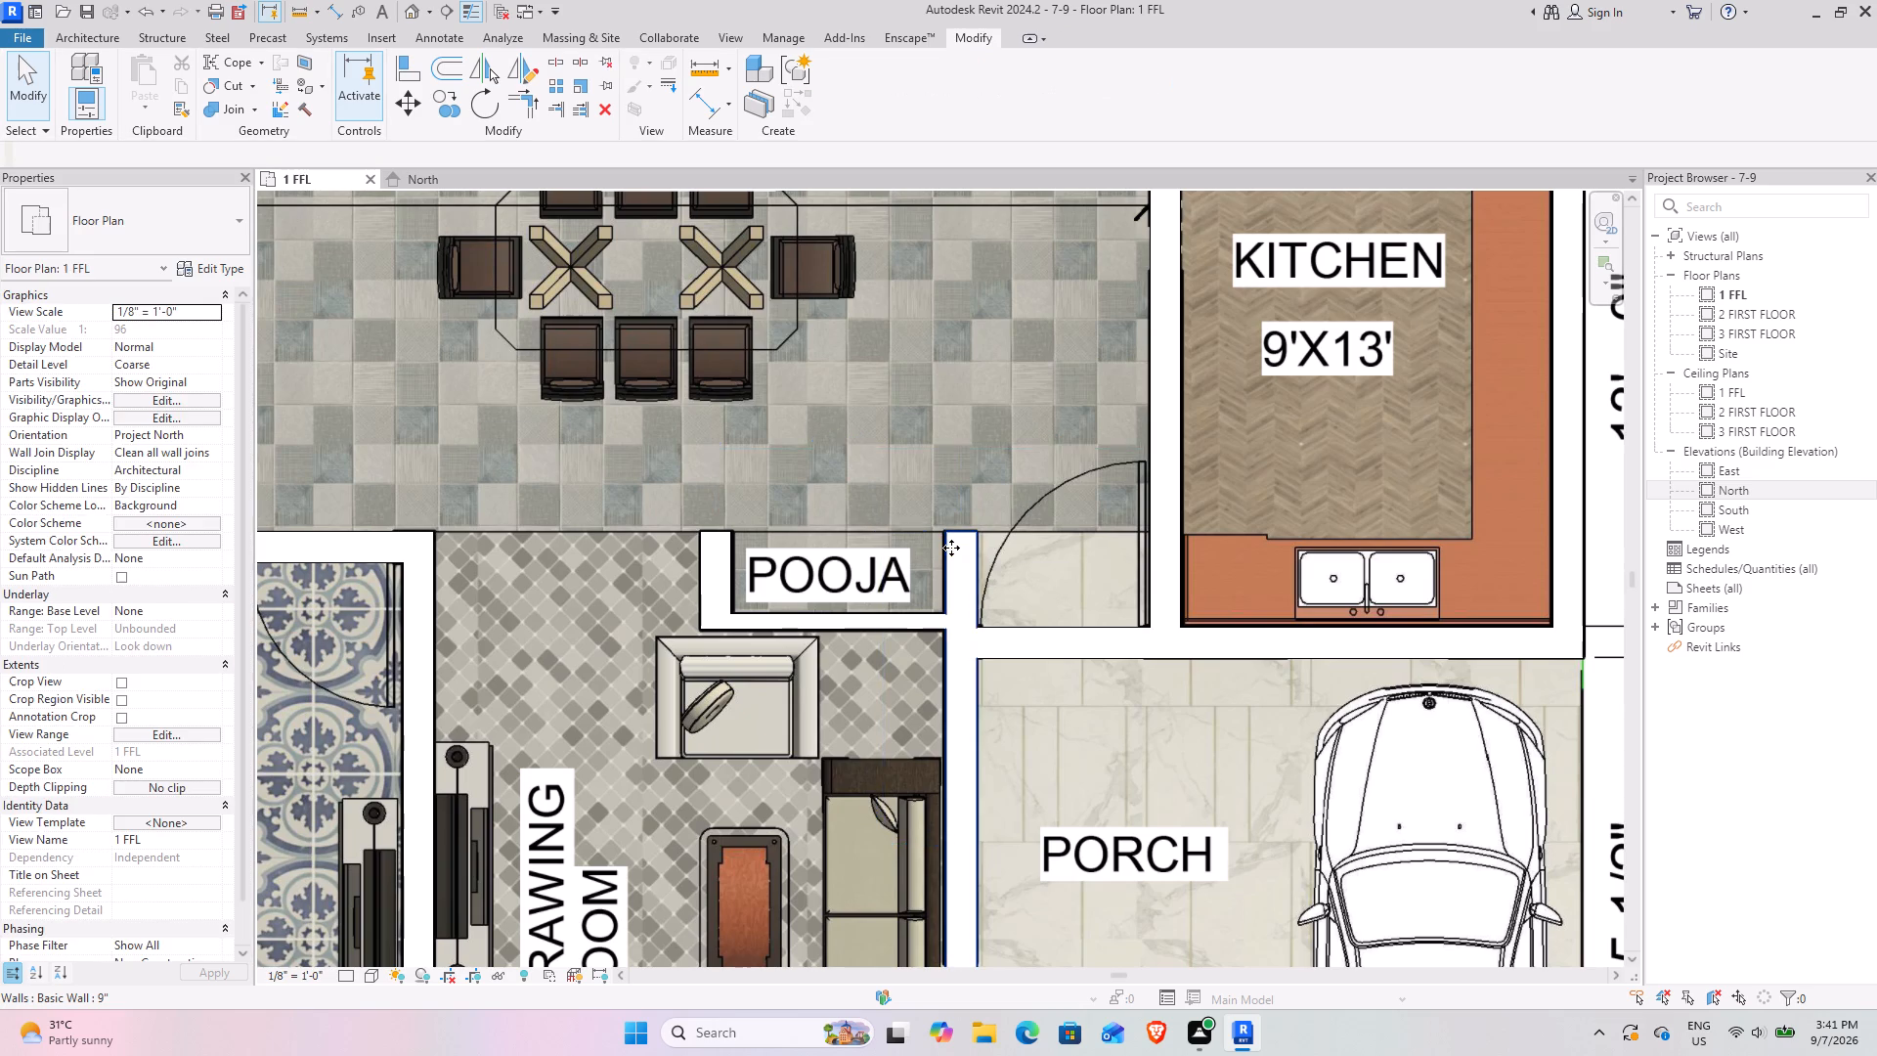
Nudge the 4.5" BATH-G.BATH partition wall one increment toward G.BATH.
scroll(951, 548, "down", 4)
scroll(1030, 562, "up", 1)
middle_click_drag(1014, 555, 938, 394)
middle_click_drag(643, 733, 947, 733)
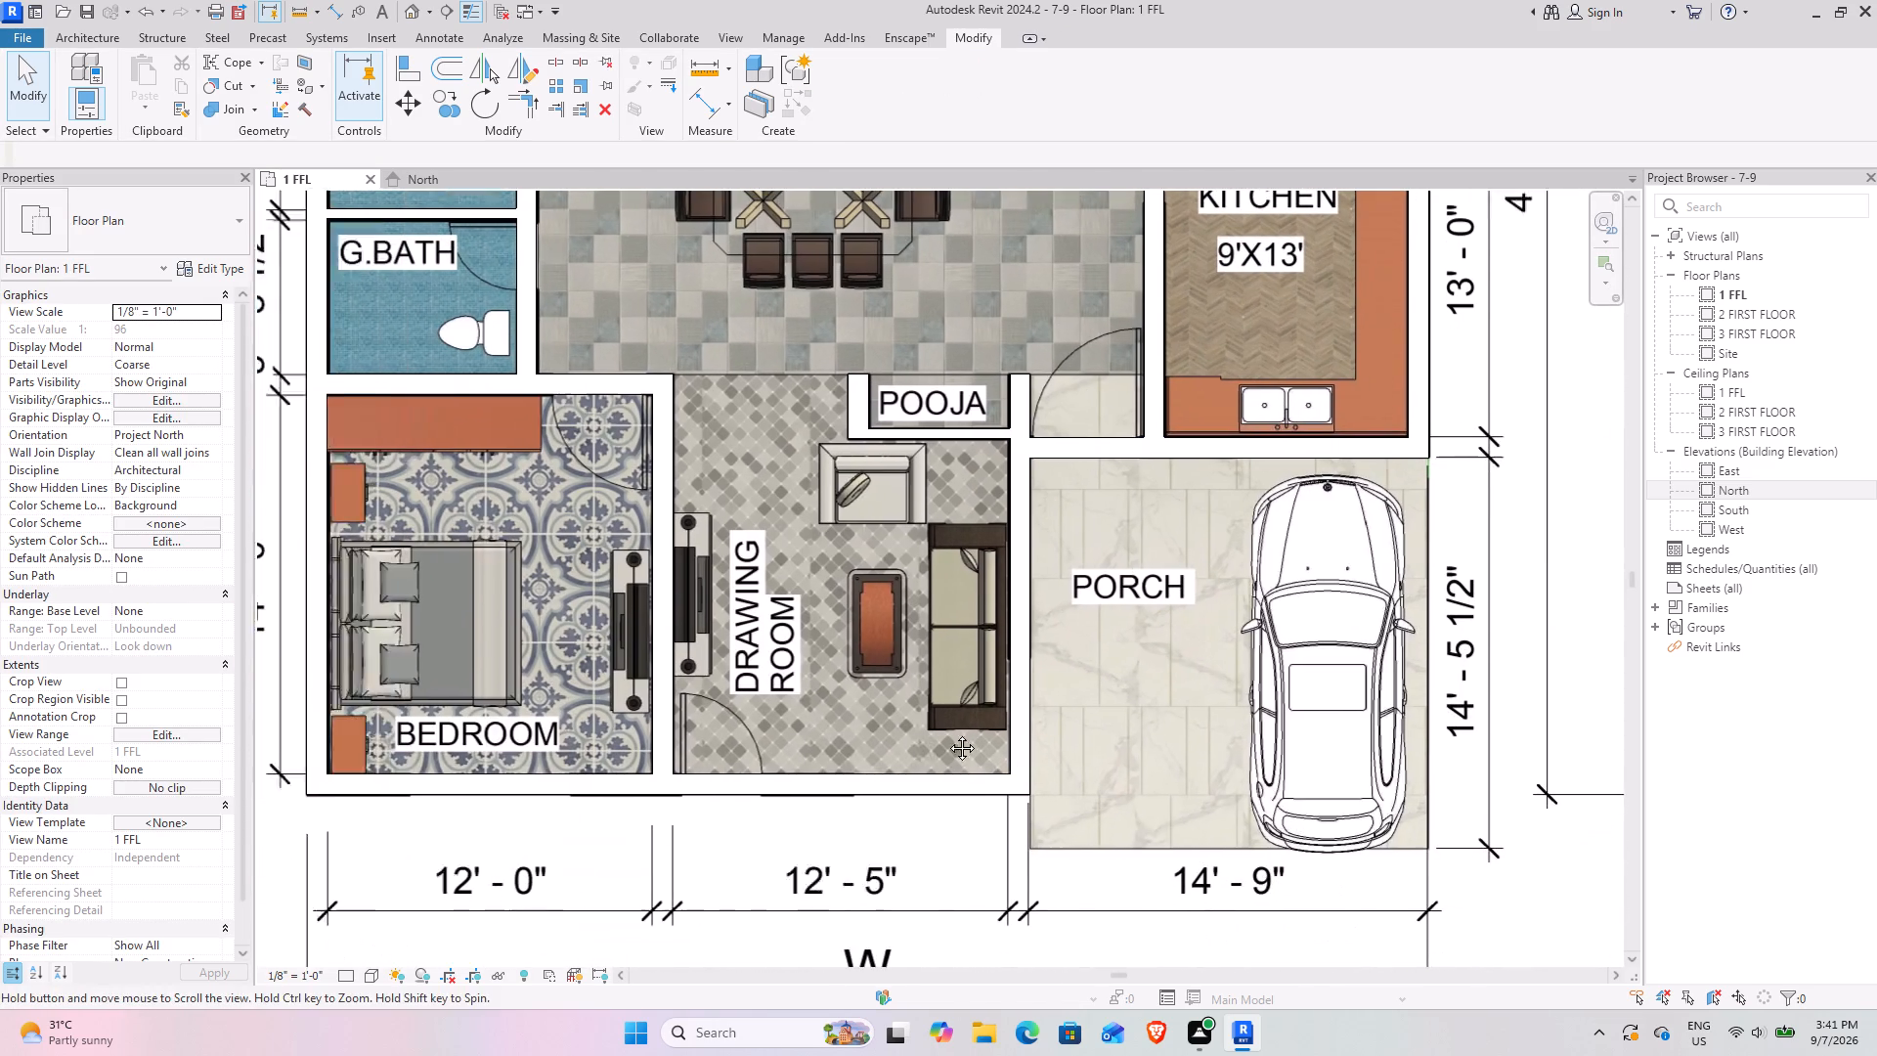
middle_click_drag(947, 733, 1238, 759)
middle_click_drag(1090, 530, 896, 761)
middle_click_drag(1119, 422, 937, 640)
middle_click_drag(926, 471, 991, 550)
scroll(591, 649, "up", 4)
middle_click_drag(593, 758, 673, 535)
left_click(612, 611)
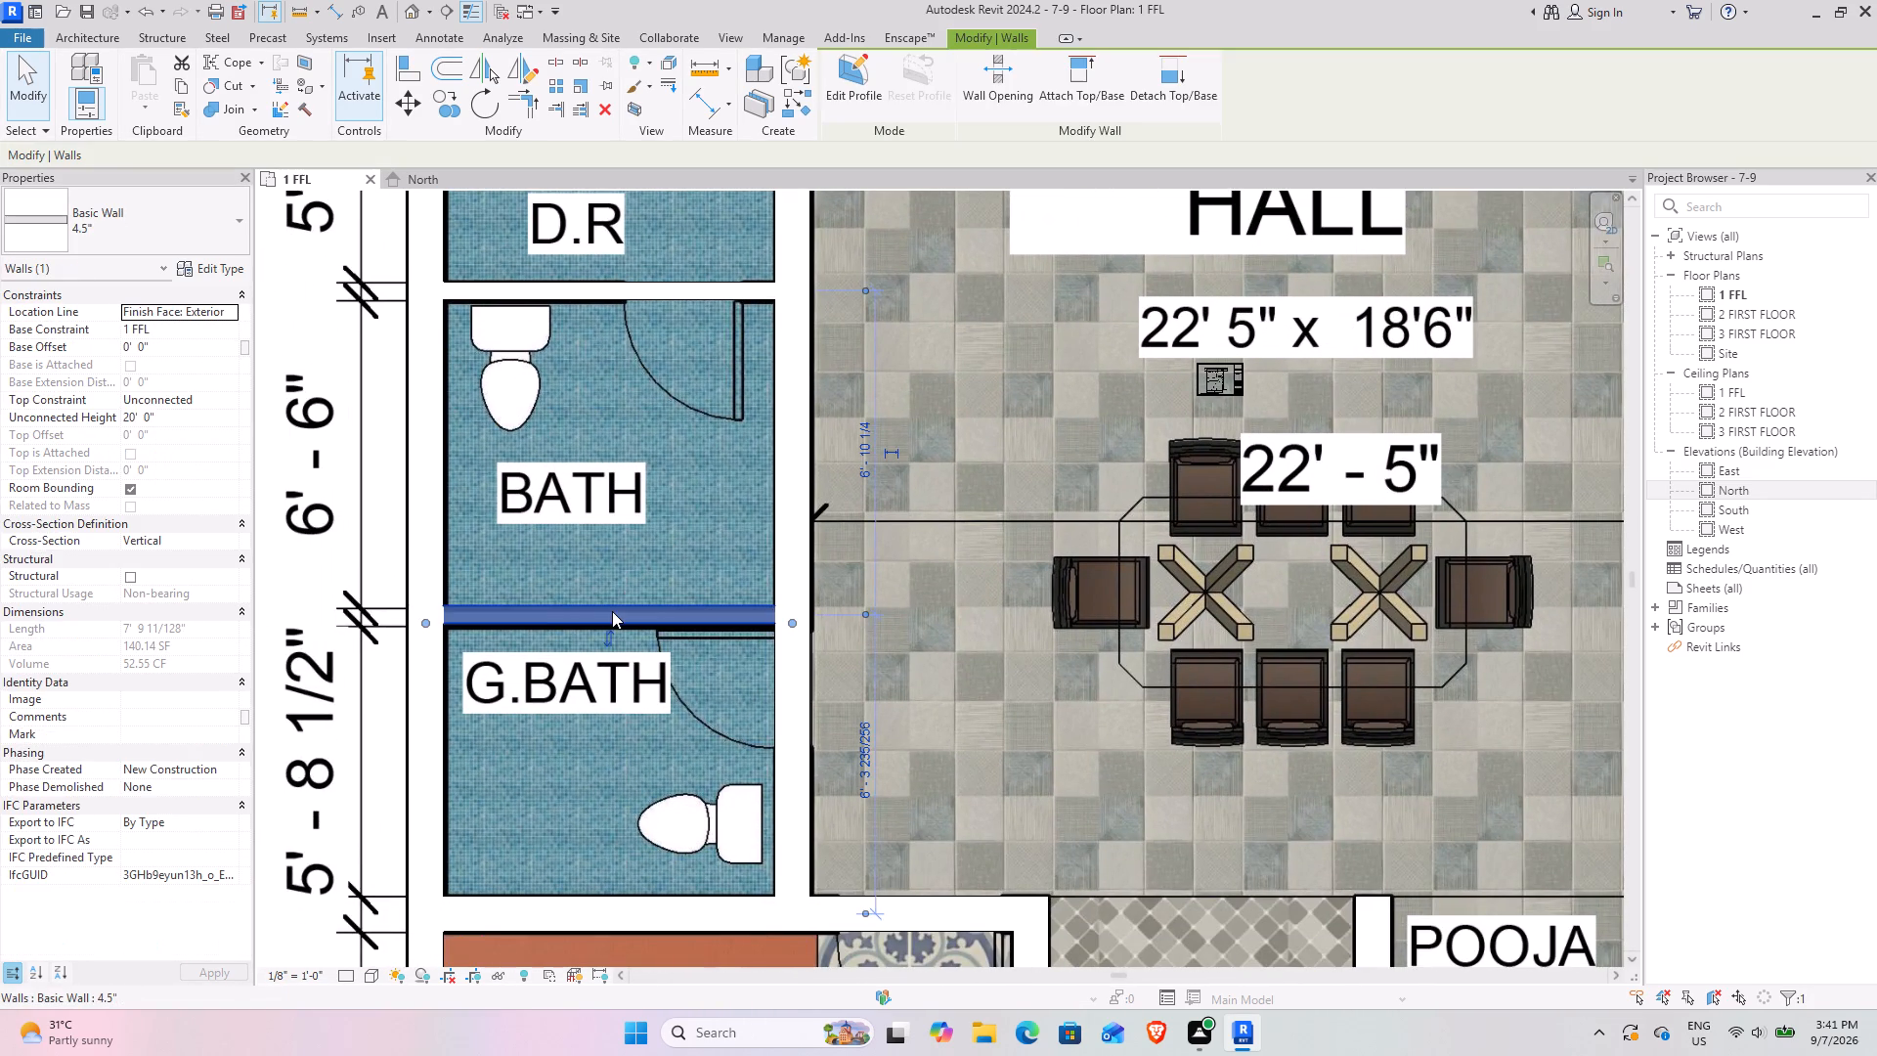
key("Down")
key("Escape")
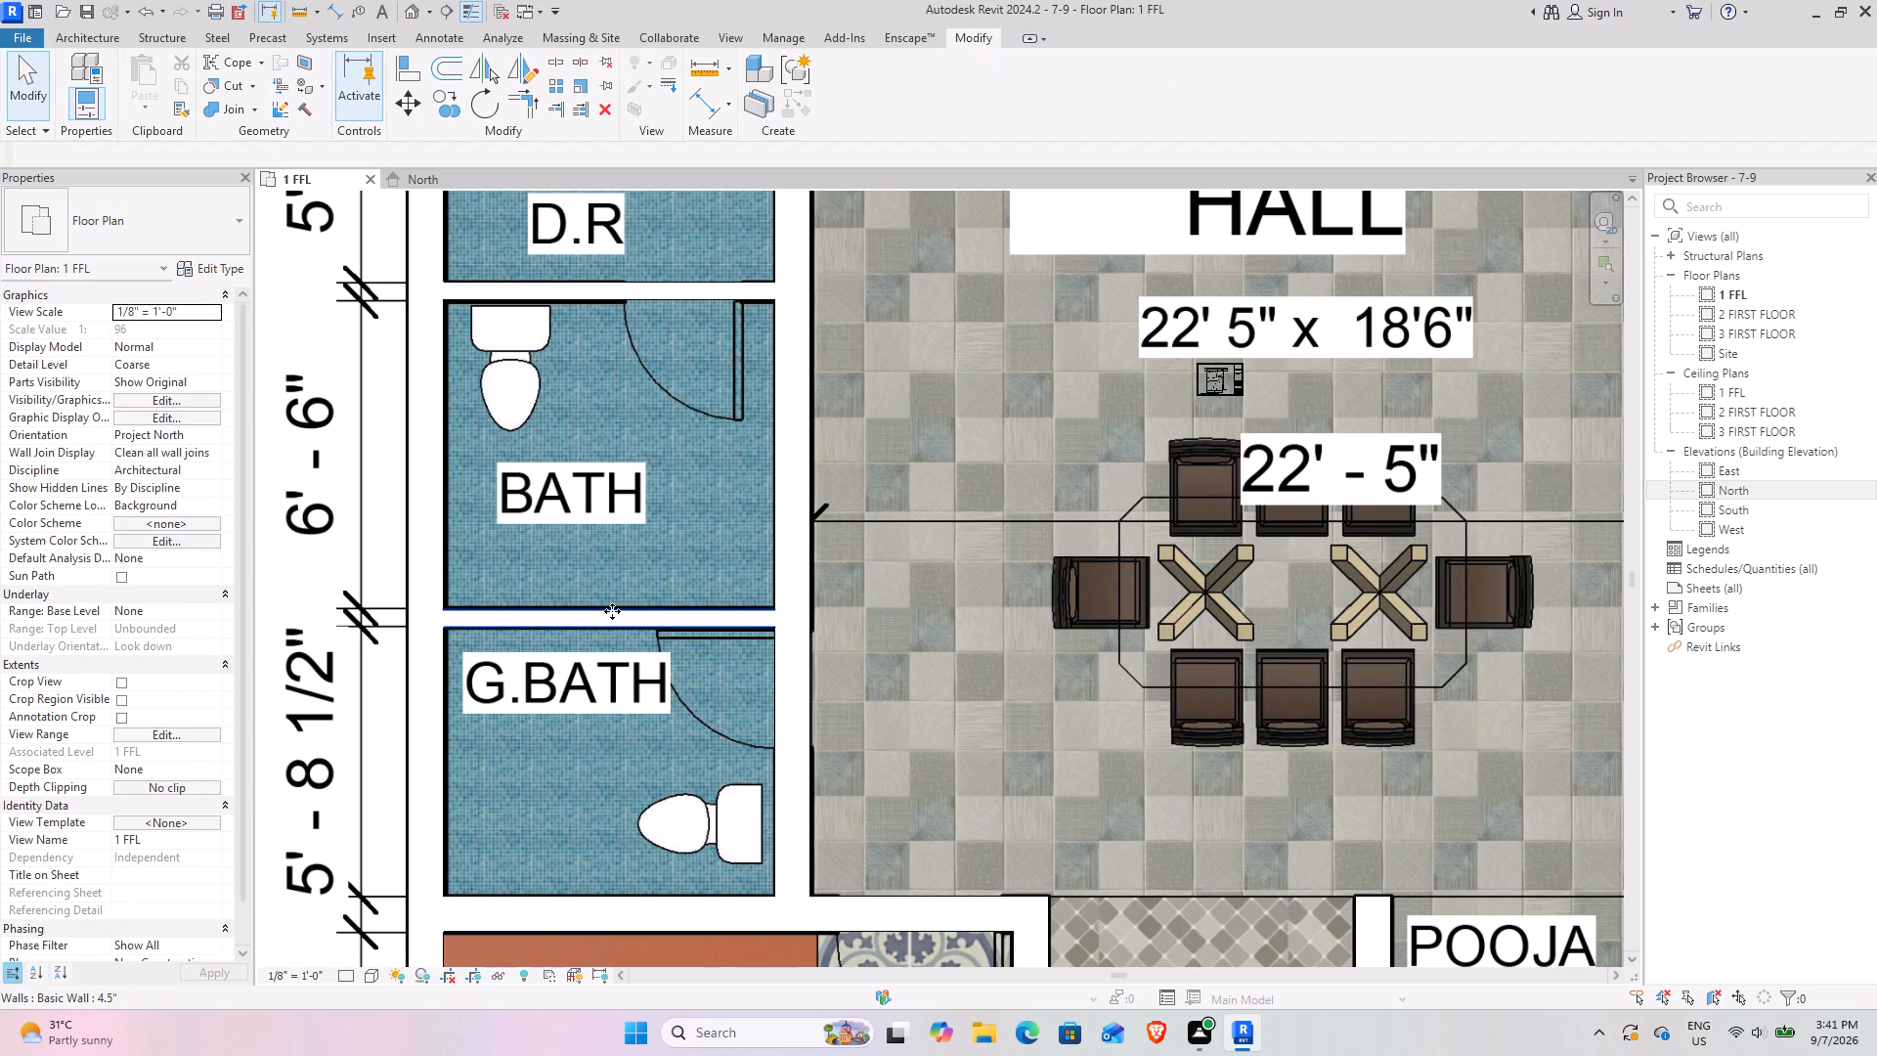
Draw a short 4.5" wall from the N-side bedroom's 9" partition along the BATH face of the BATH-STORE partition.
middle_click_drag(675, 349, 659, 652)
scroll(893, 510, "down", 3)
middle_click_drag(964, 469, 659, 705)
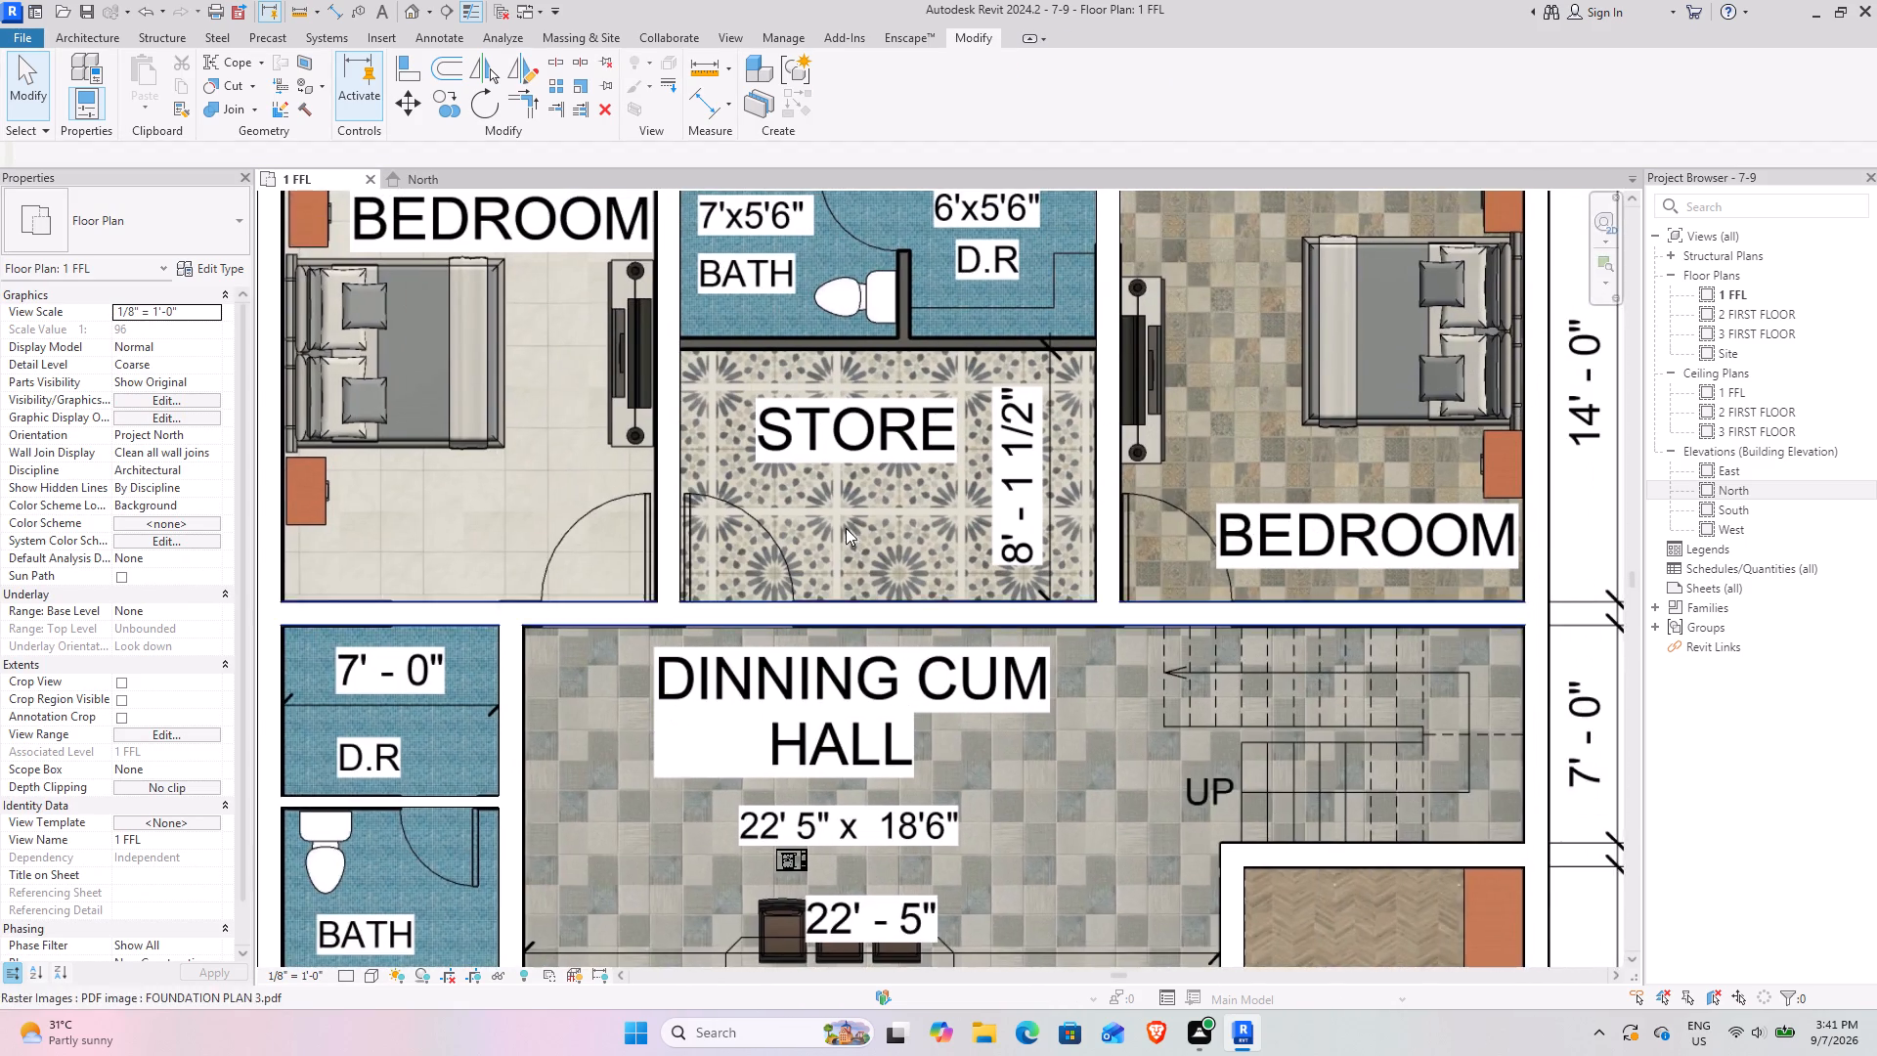
middle_click_drag(840, 513, 738, 711)
scroll(816, 445, "up", 3)
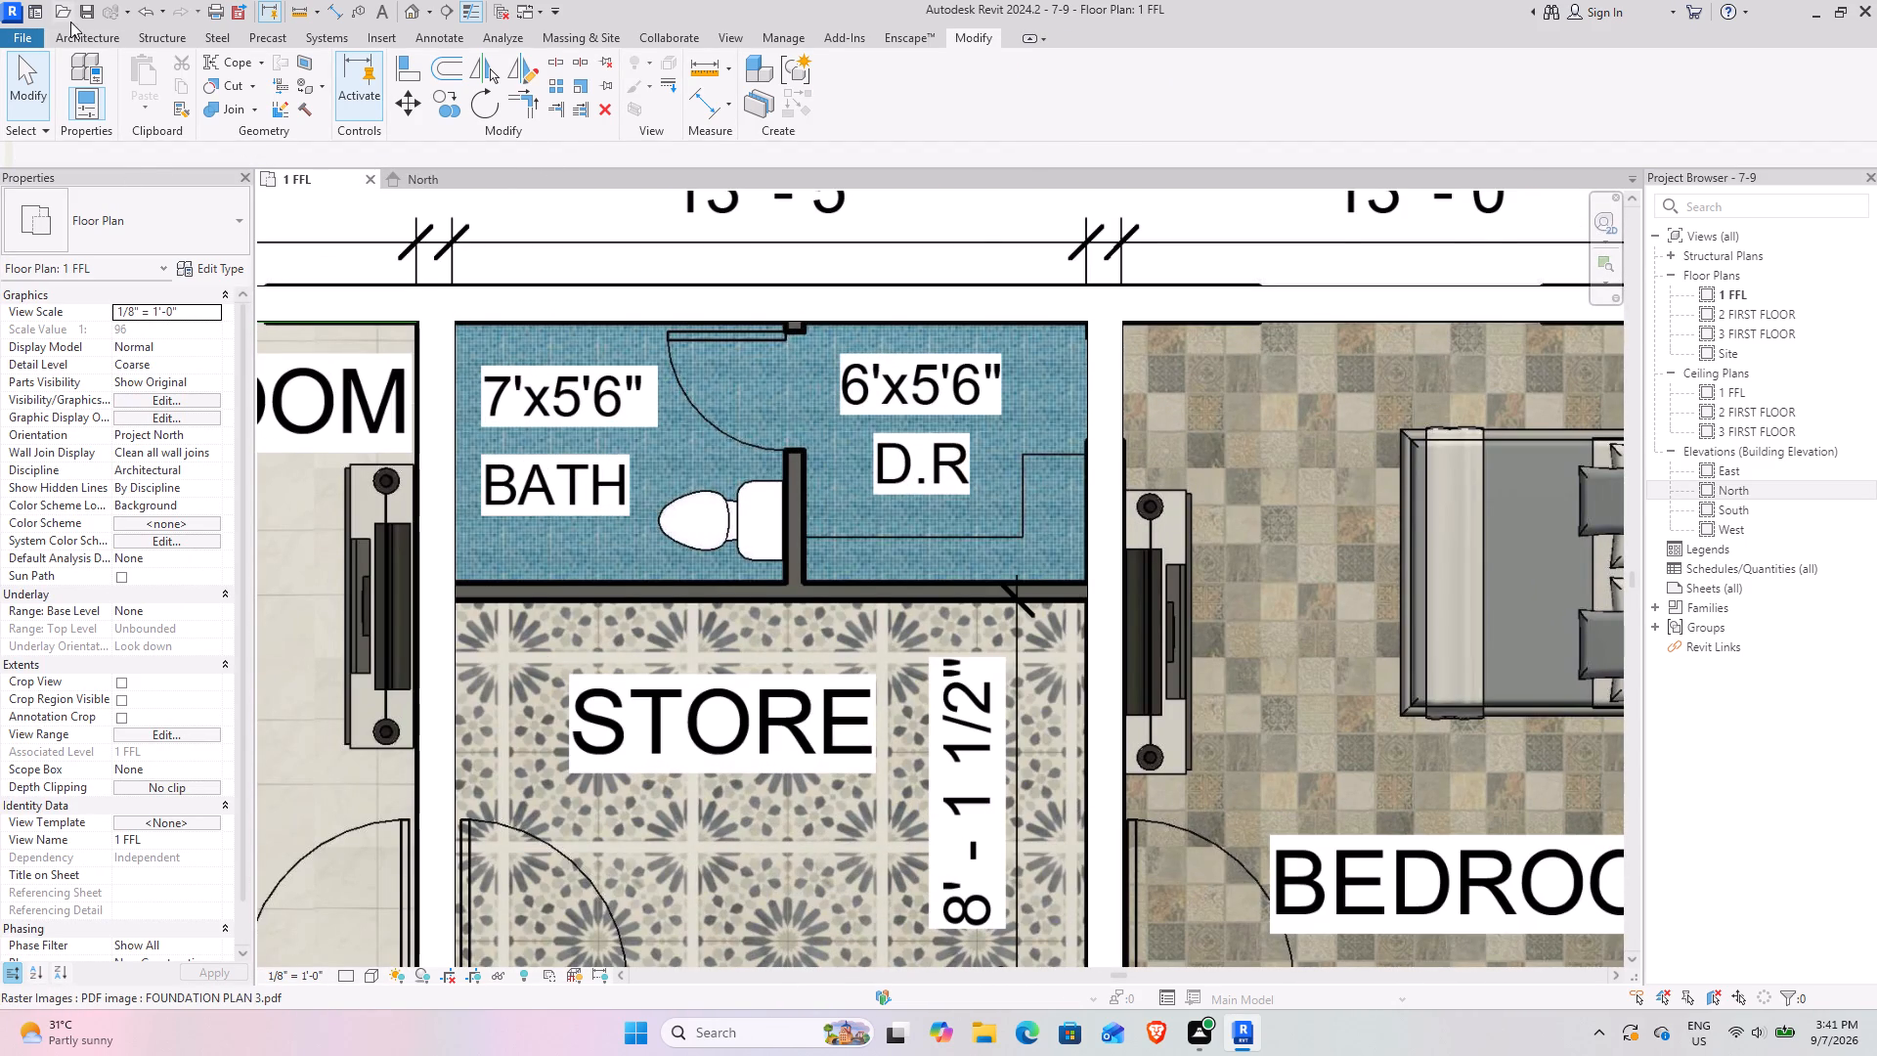
key("w")
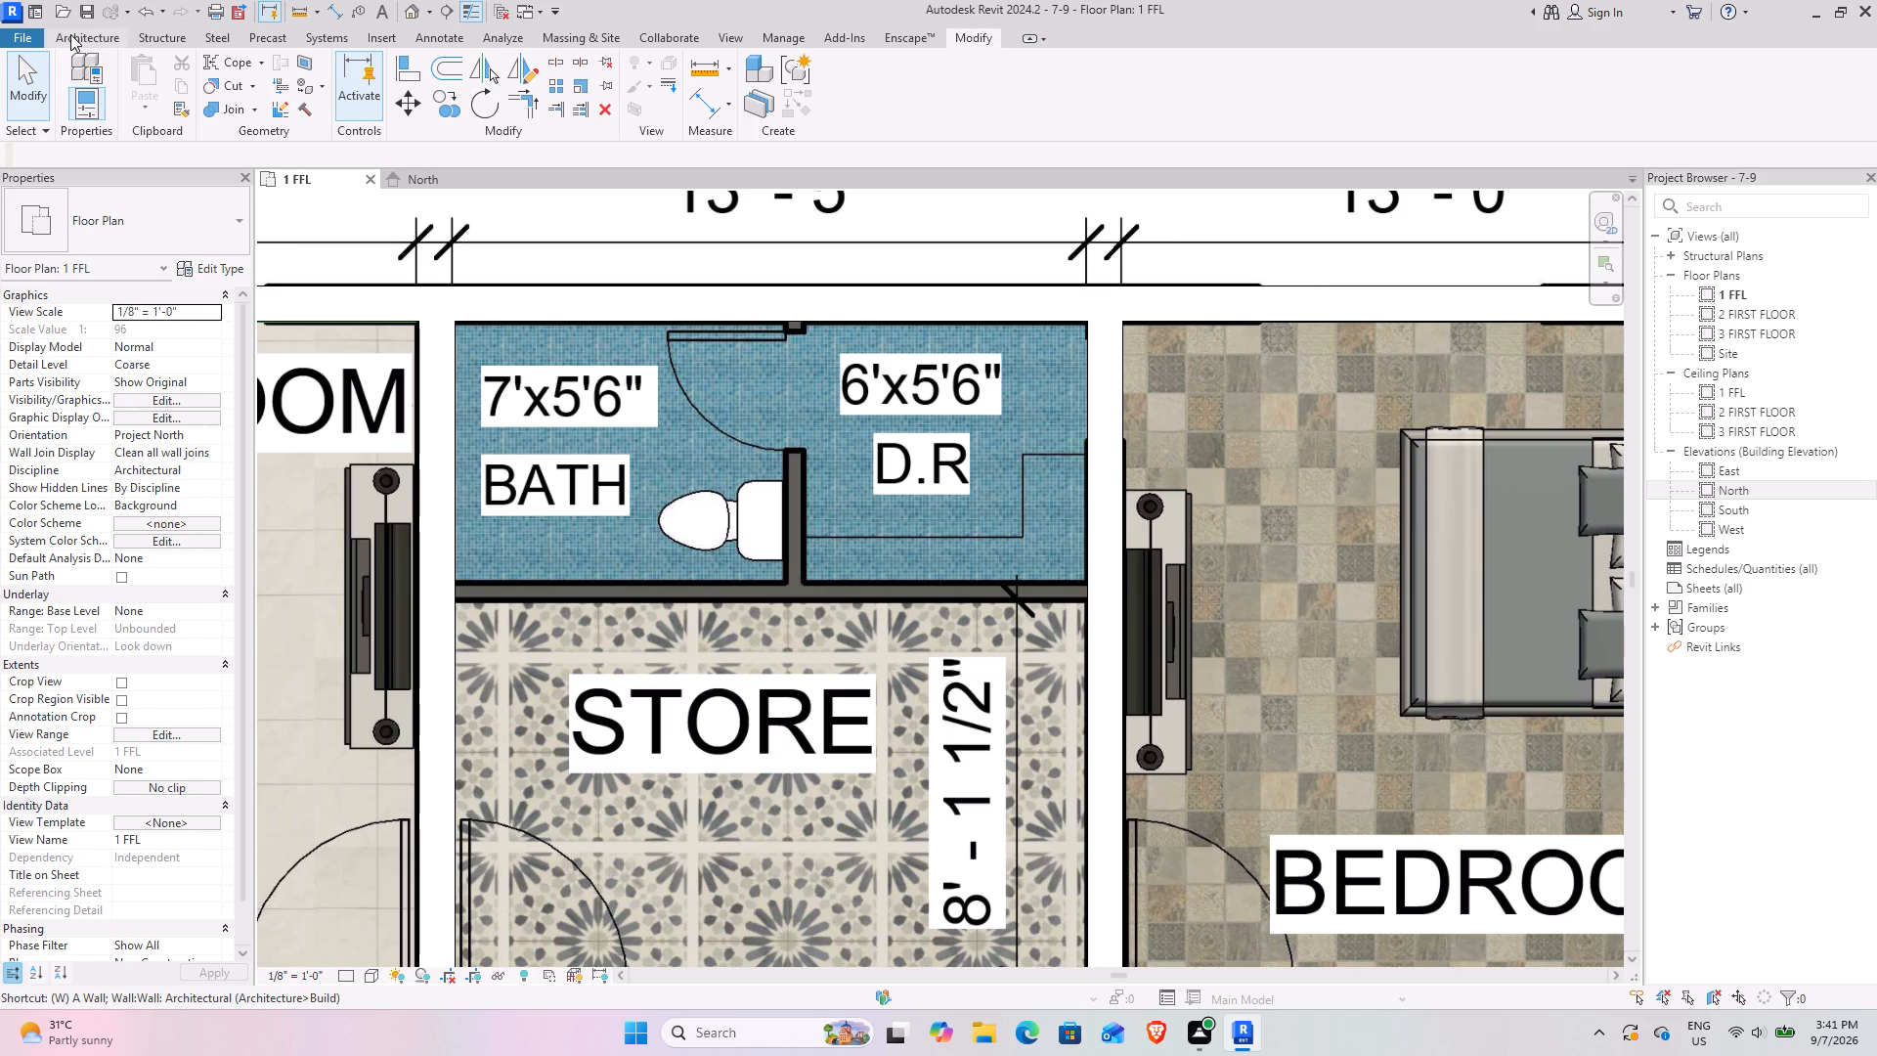
key("a")
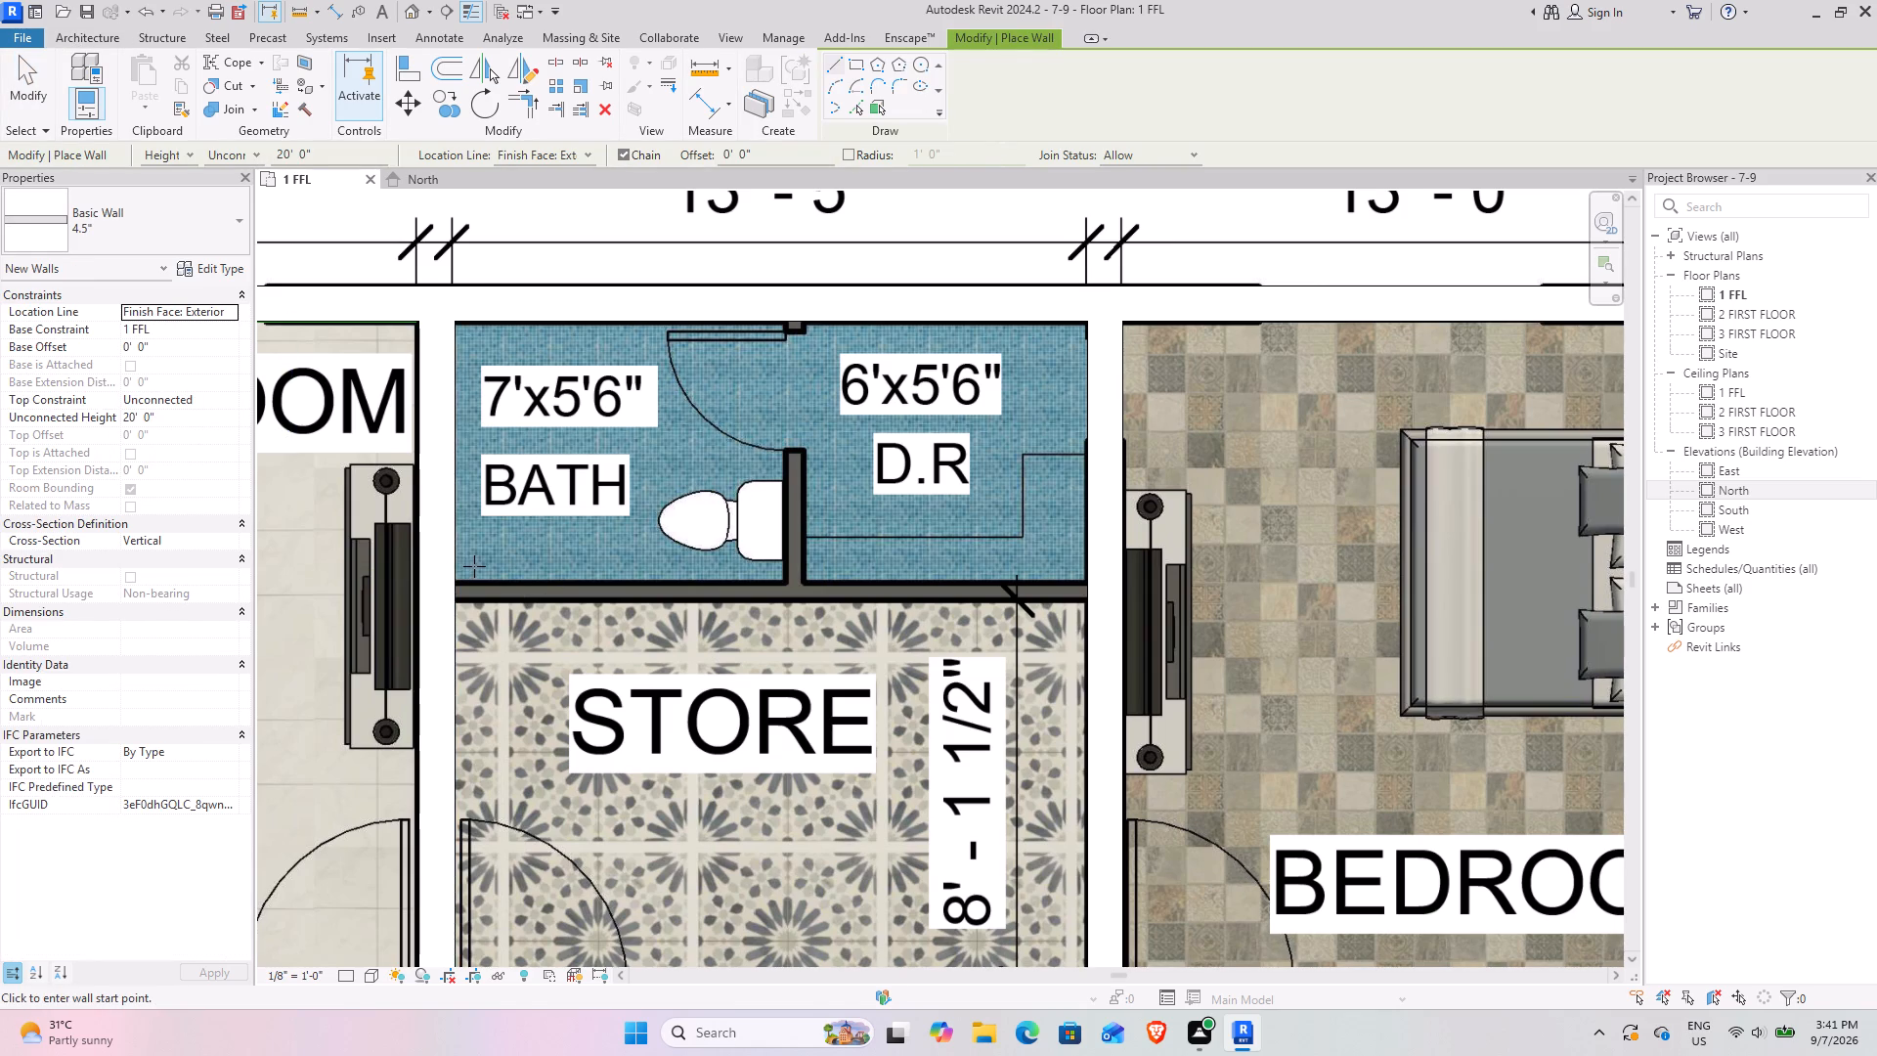
scroll(474, 566, "up", 4)
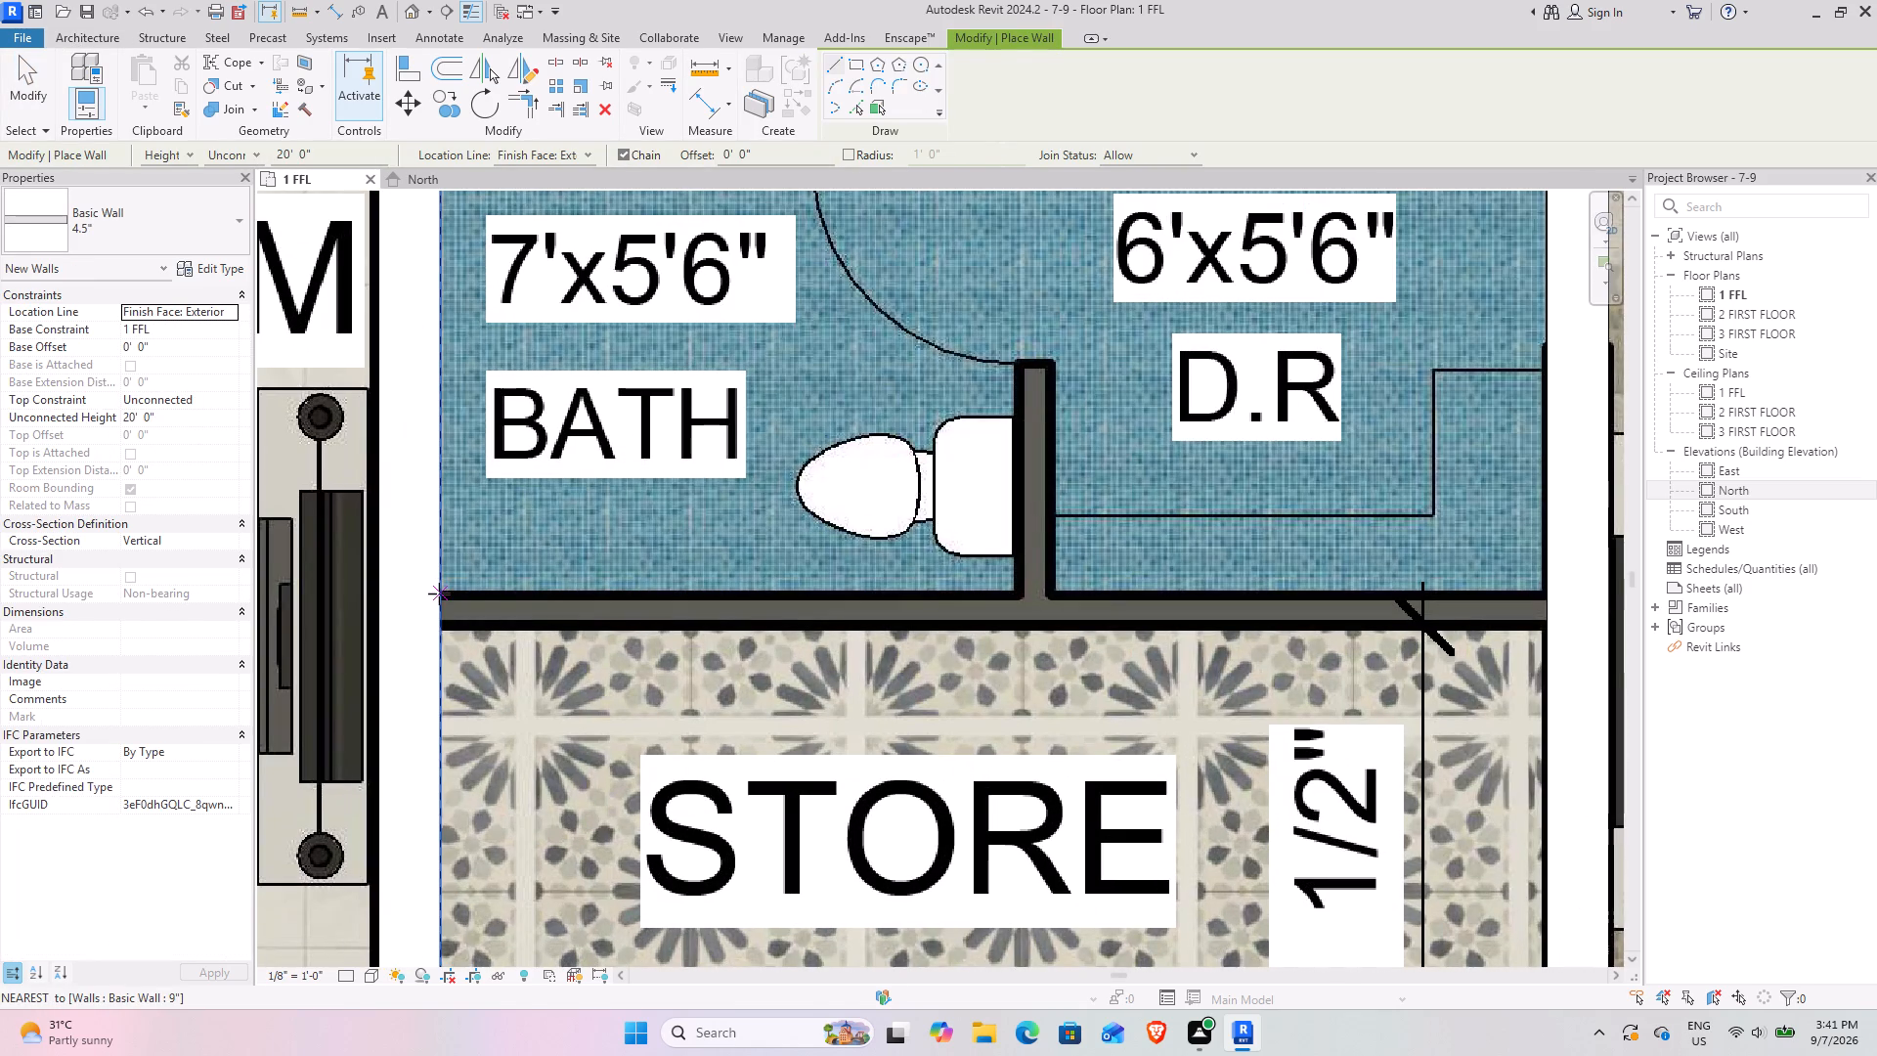
left_click(439, 594)
left_click(642, 596)
scroll(731, 597, "down", 4)
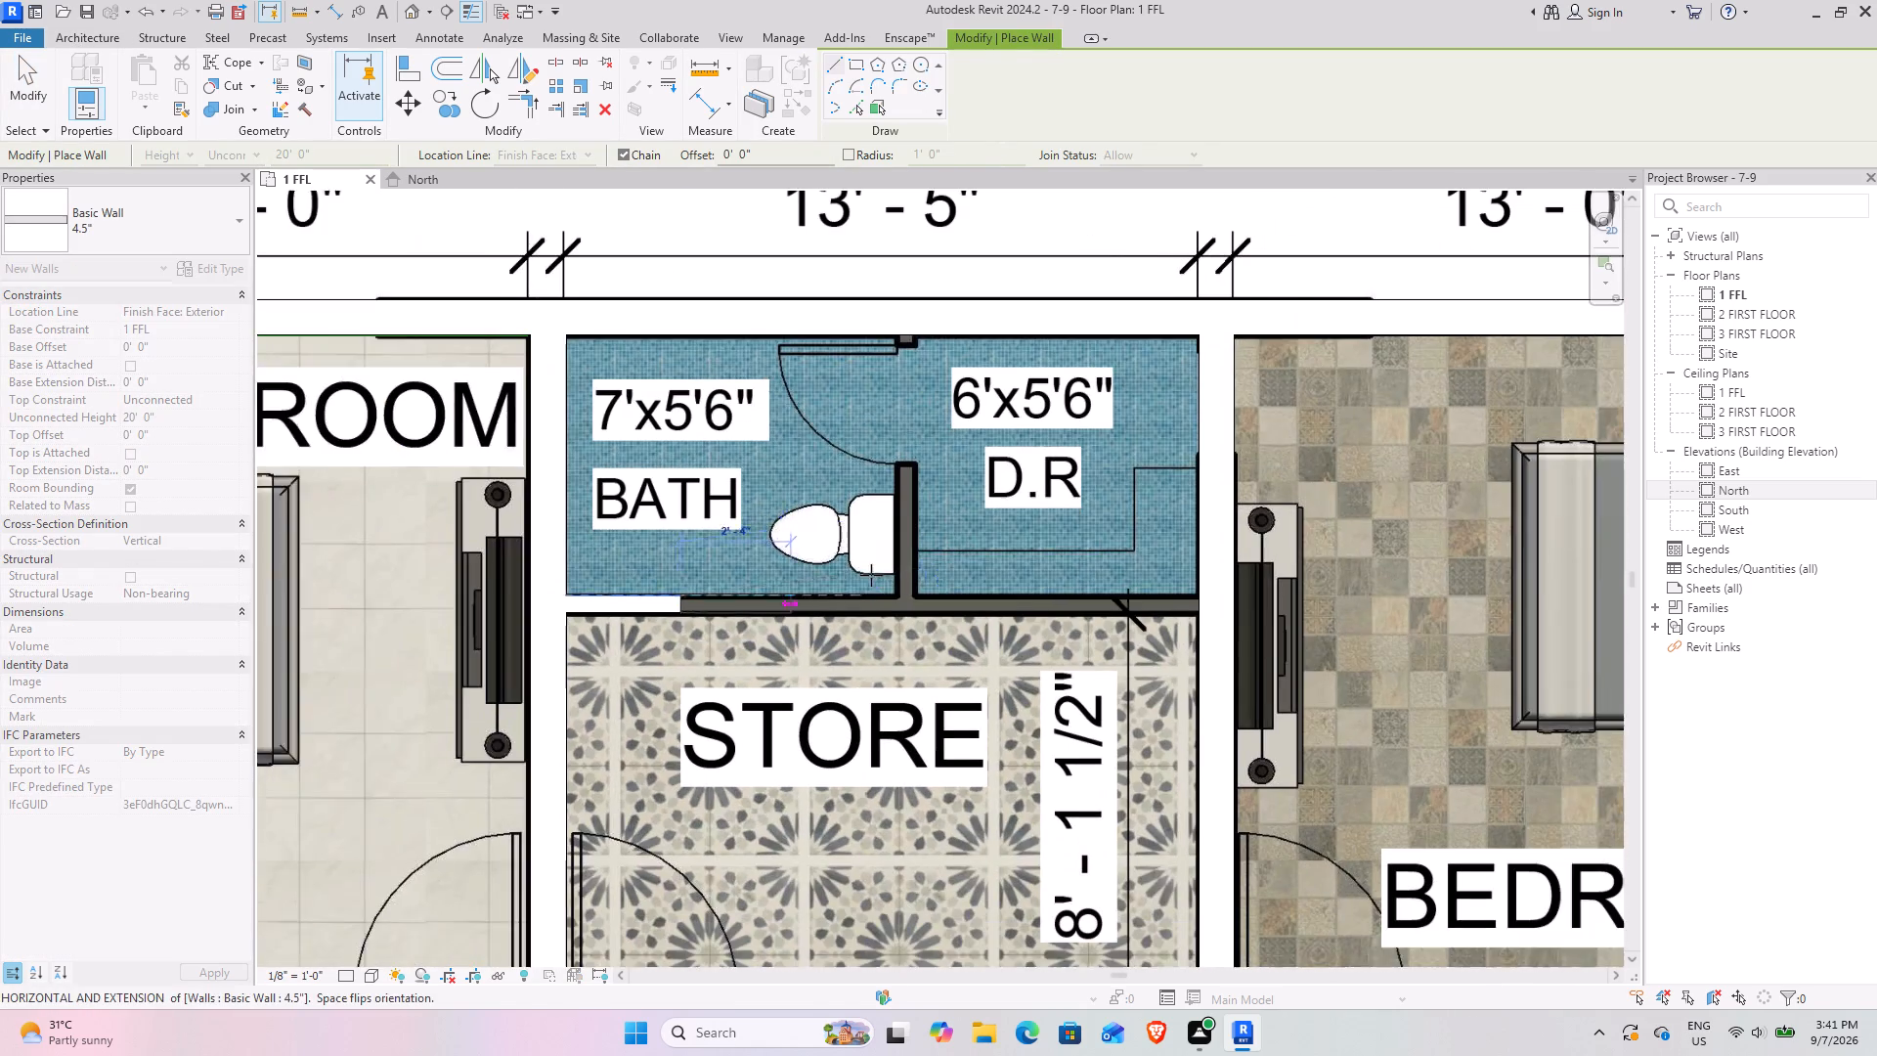
Draw a short 4.5" wall about 1' long from the E-side exterior wall along the BATH-D.R partition.
middle_click_drag(885, 568, 581, 578)
key("Escape")
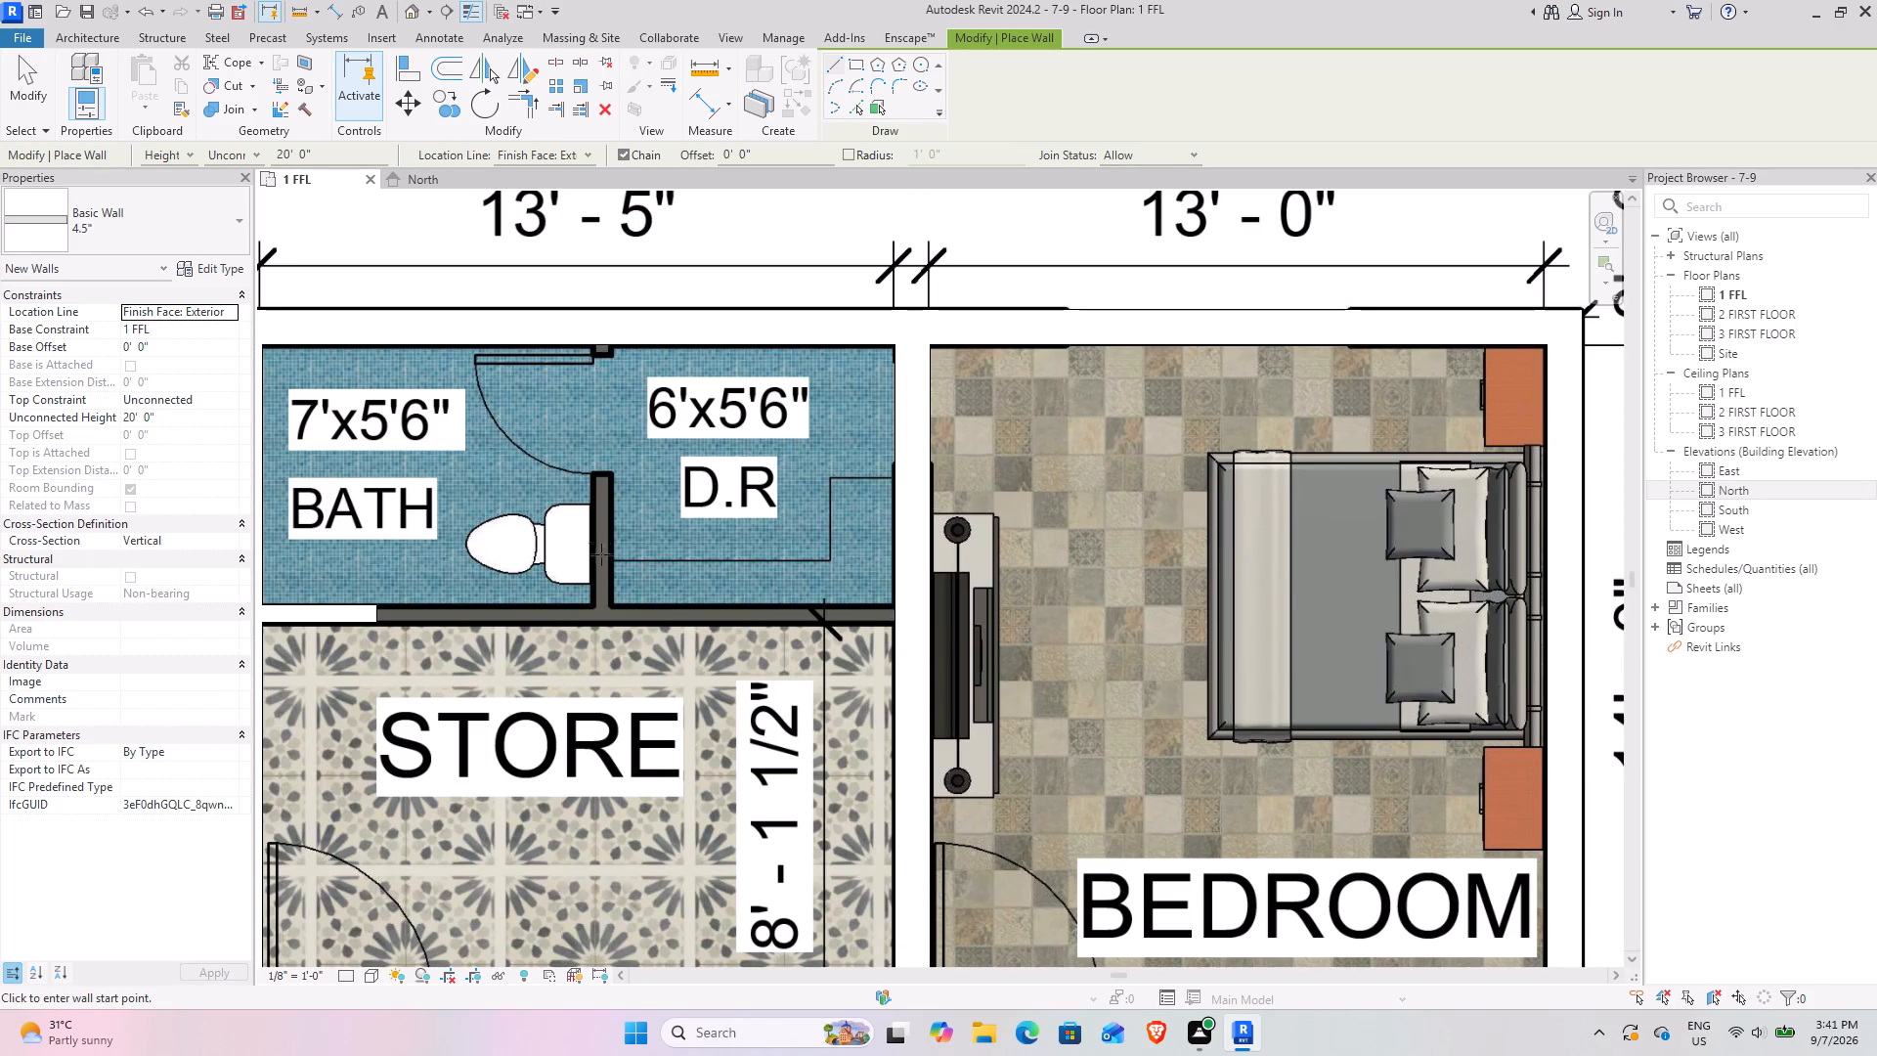
scroll(583, 341, "up", 7)
left_click(606, 351)
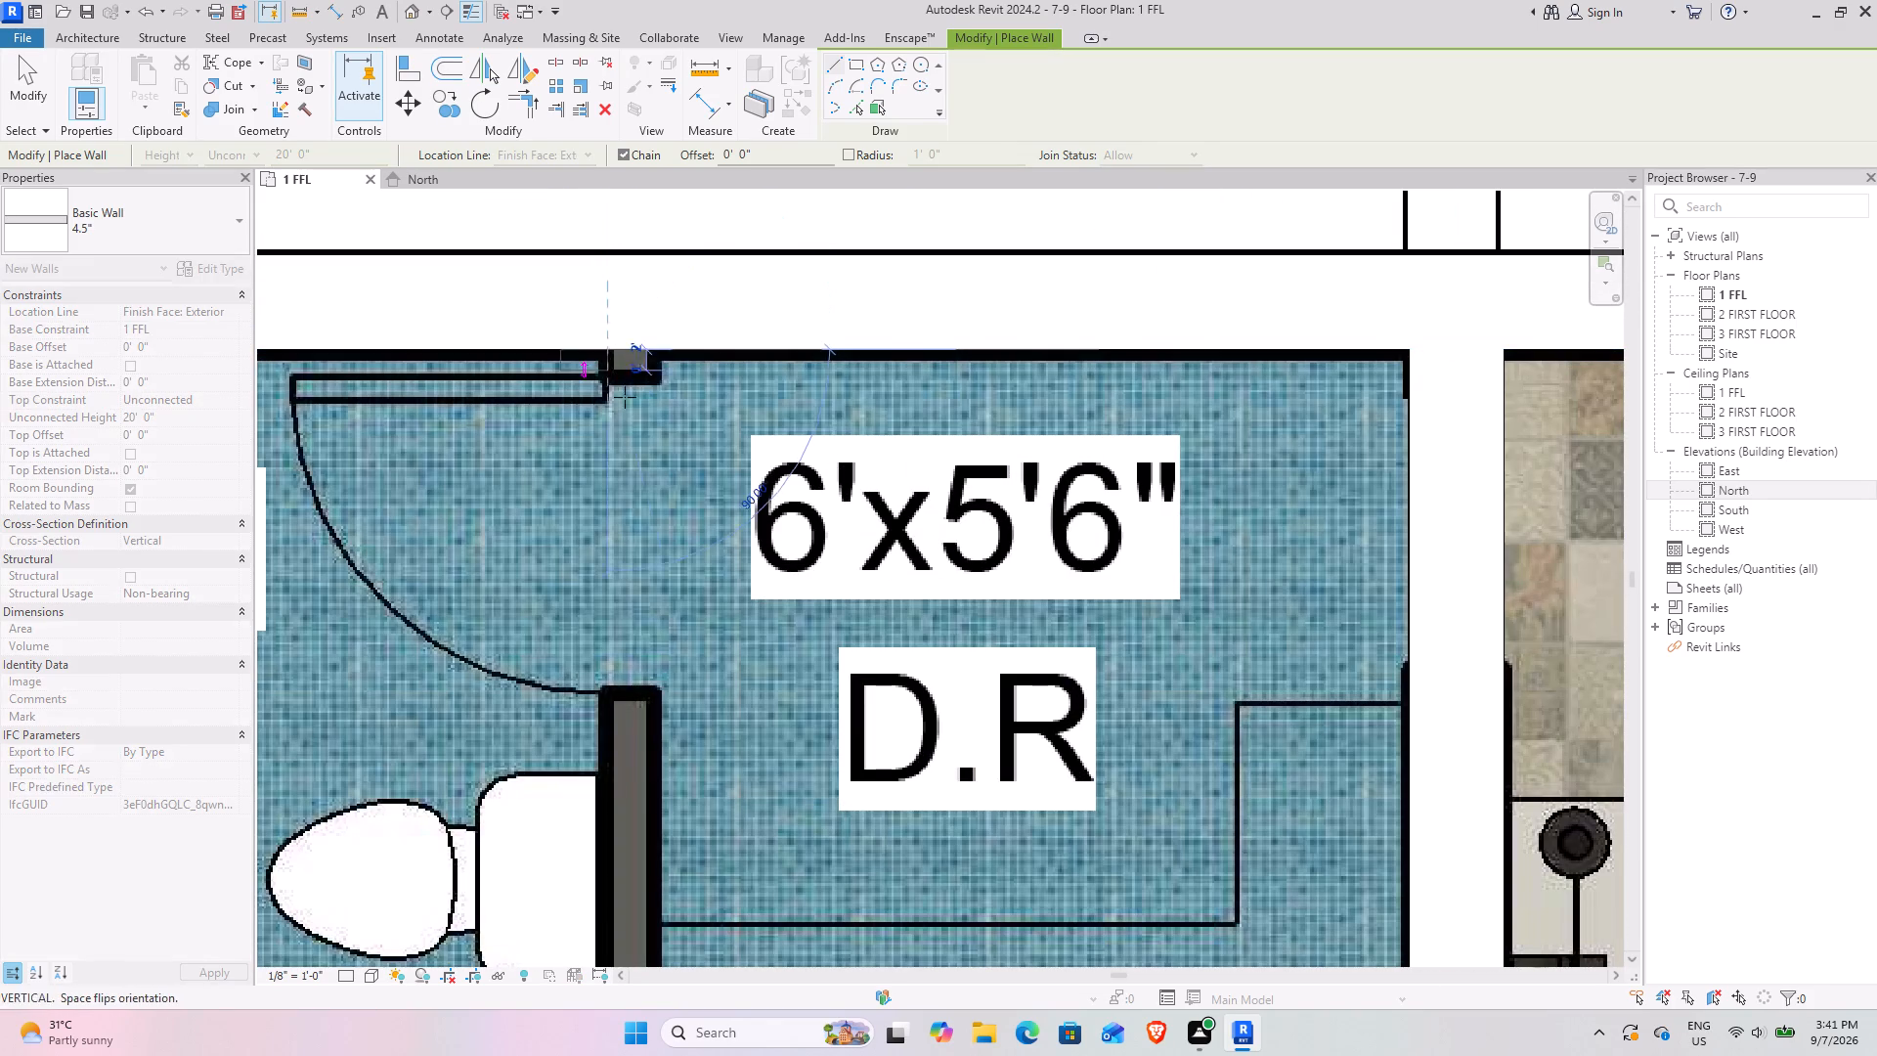
key("space")
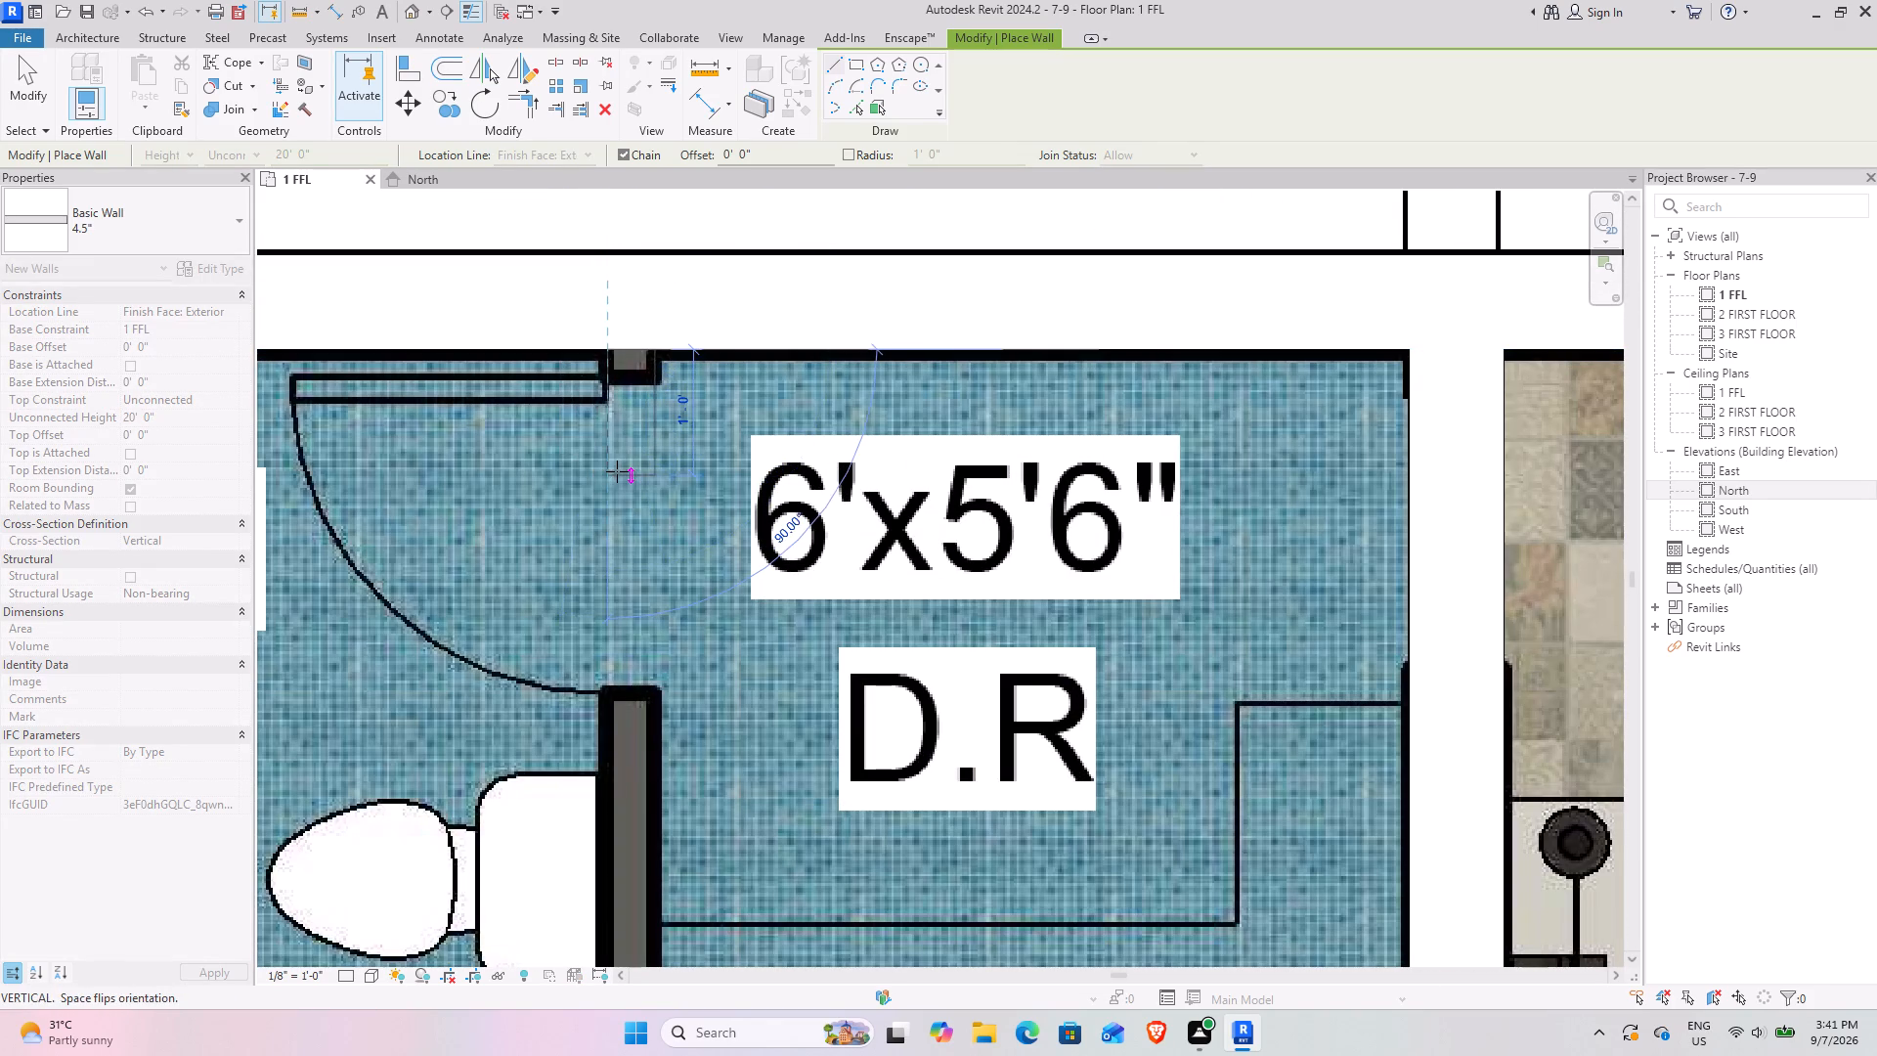
left_click(617, 471)
scroll(677, 501, "down", 4)
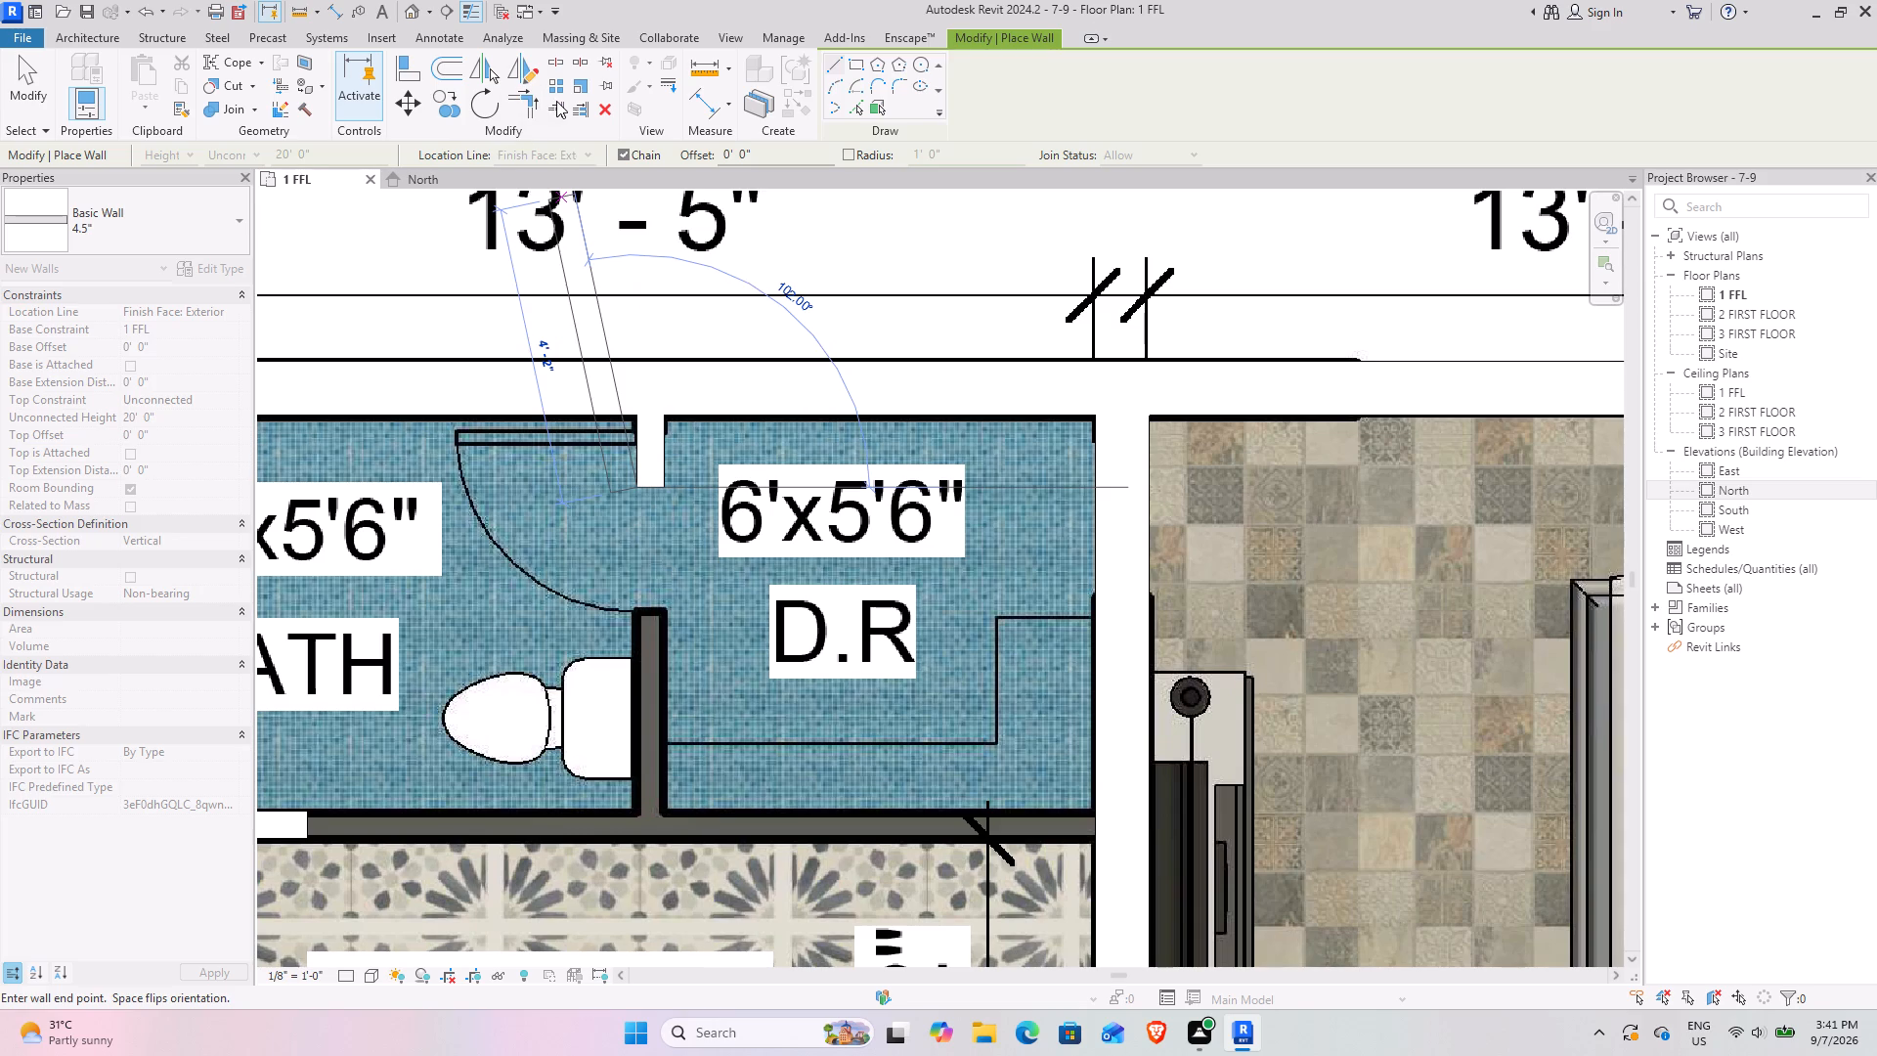
Extend the short 4.5" BATH-STORE wall to the 9" partition of the S-side bedroom beside D.R.
left_click(556, 101)
left_click(1088, 745)
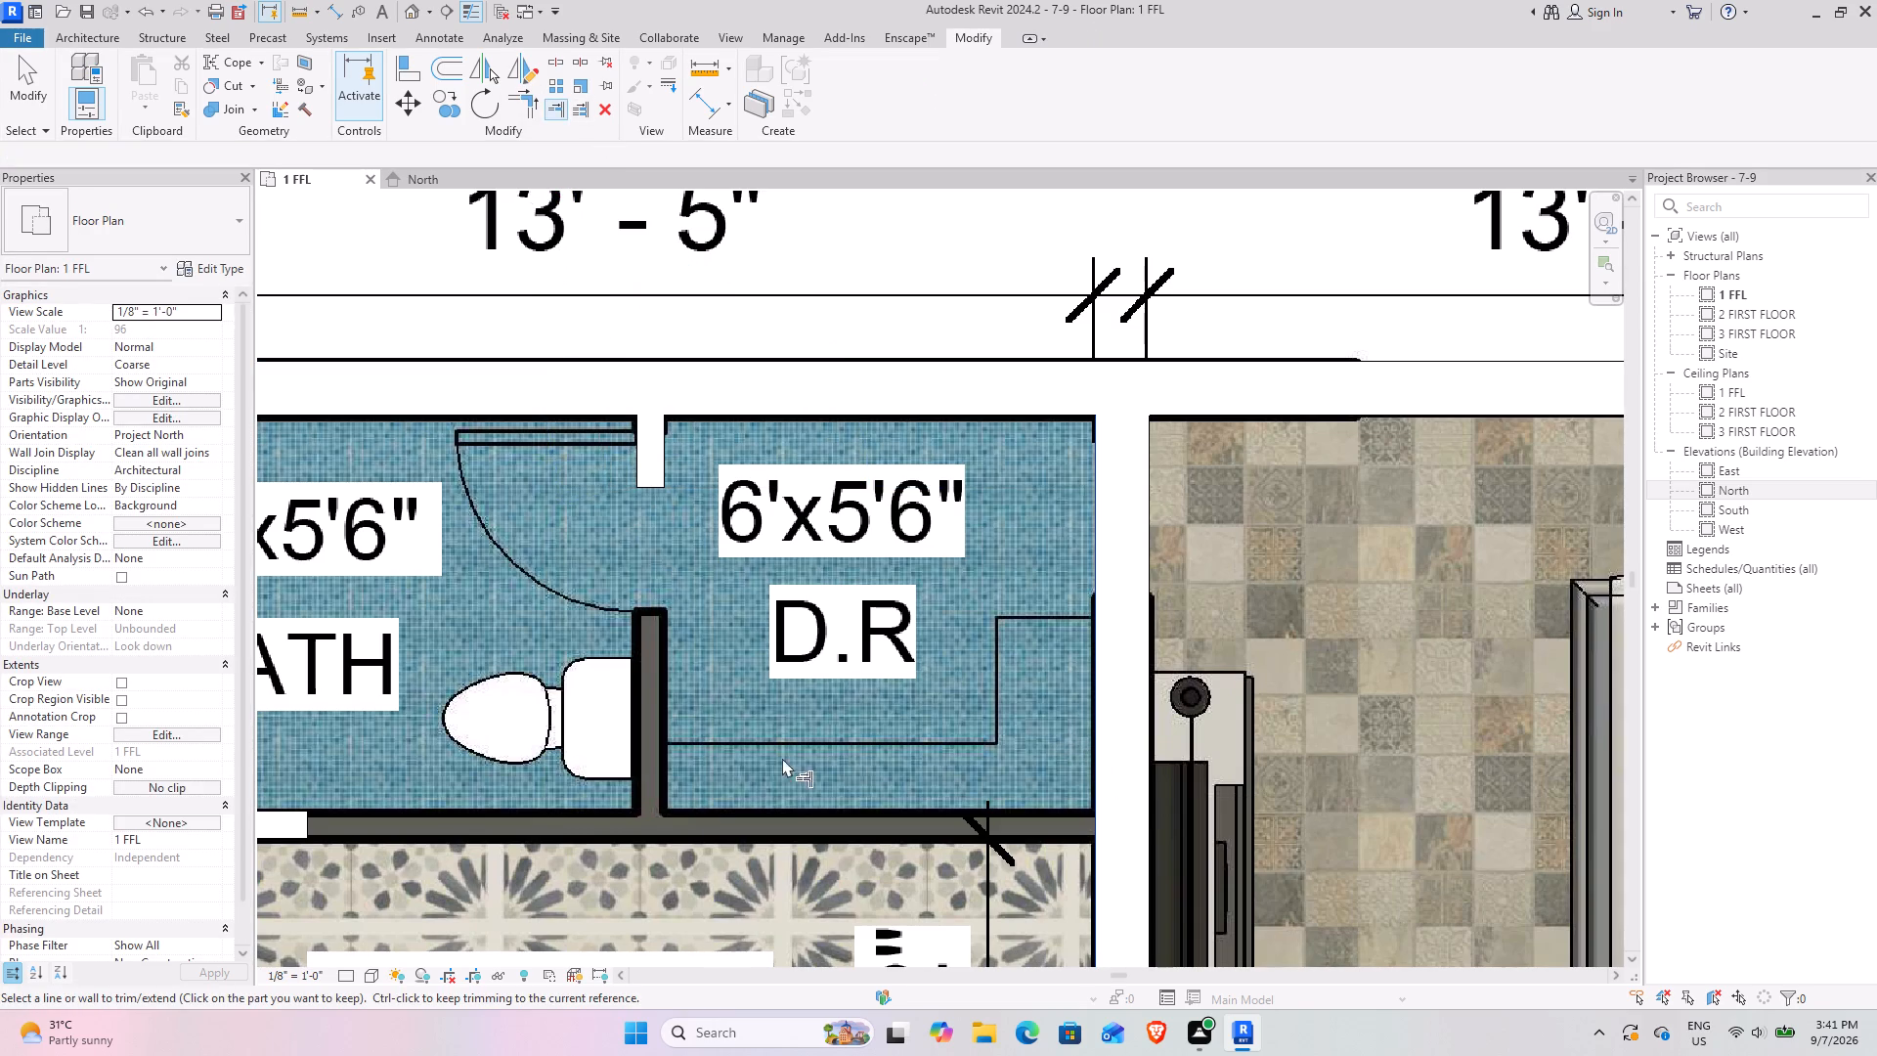
left_click(296, 831)
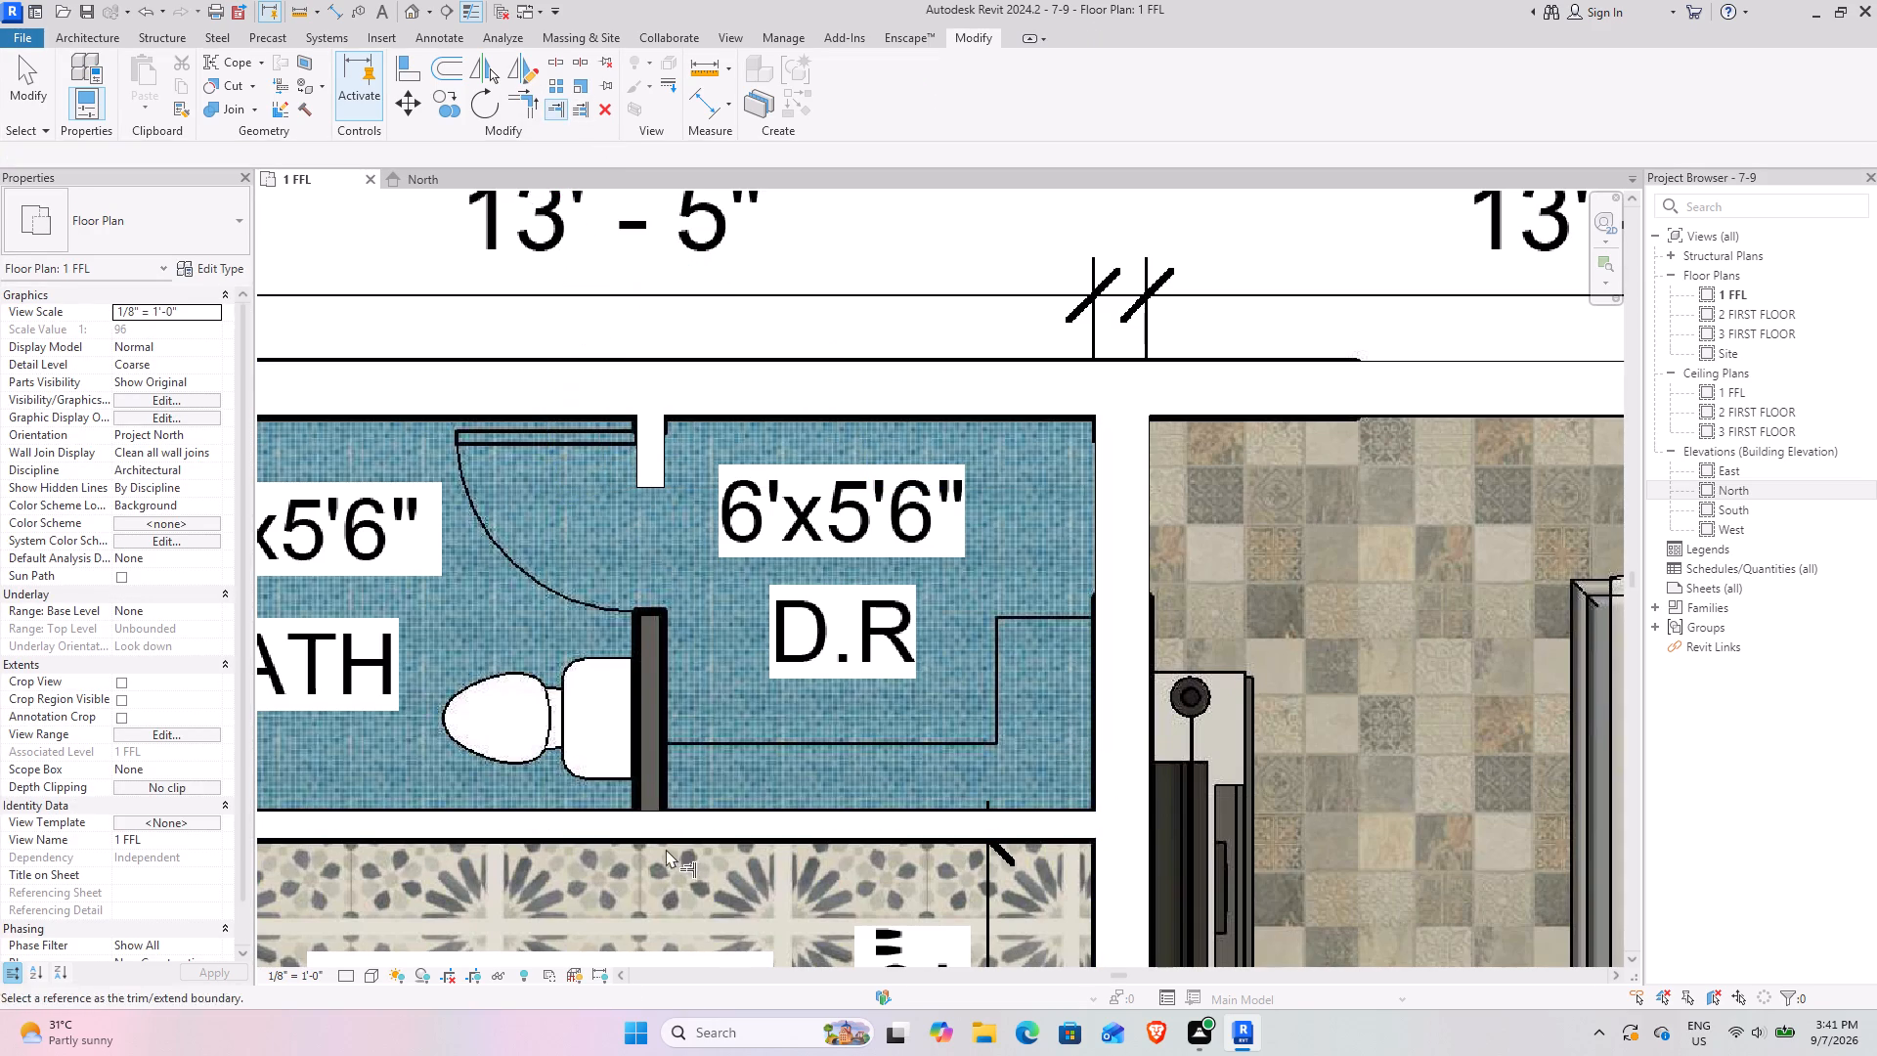
Extend the short 4.5" BATH-D.R wall to the BATH-STORE wall and leave the command.
left_click(647, 806)
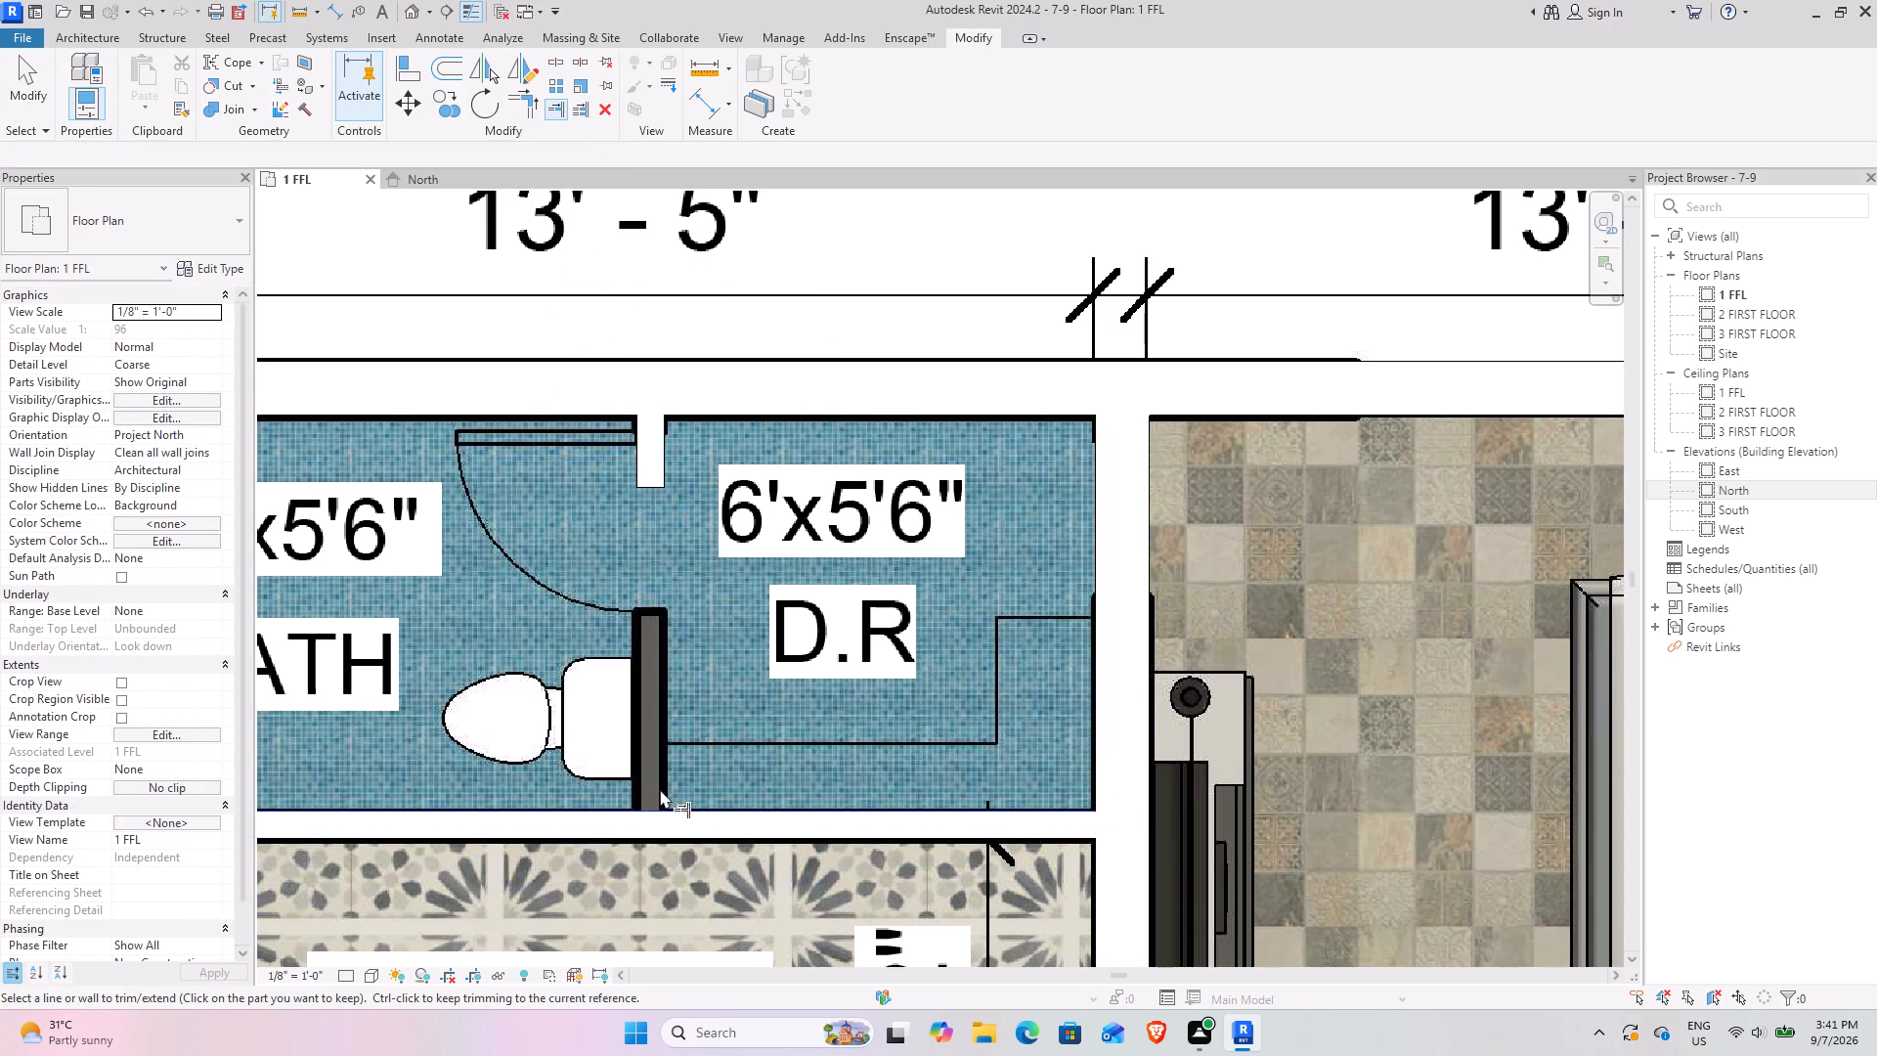
left_click(670, 818)
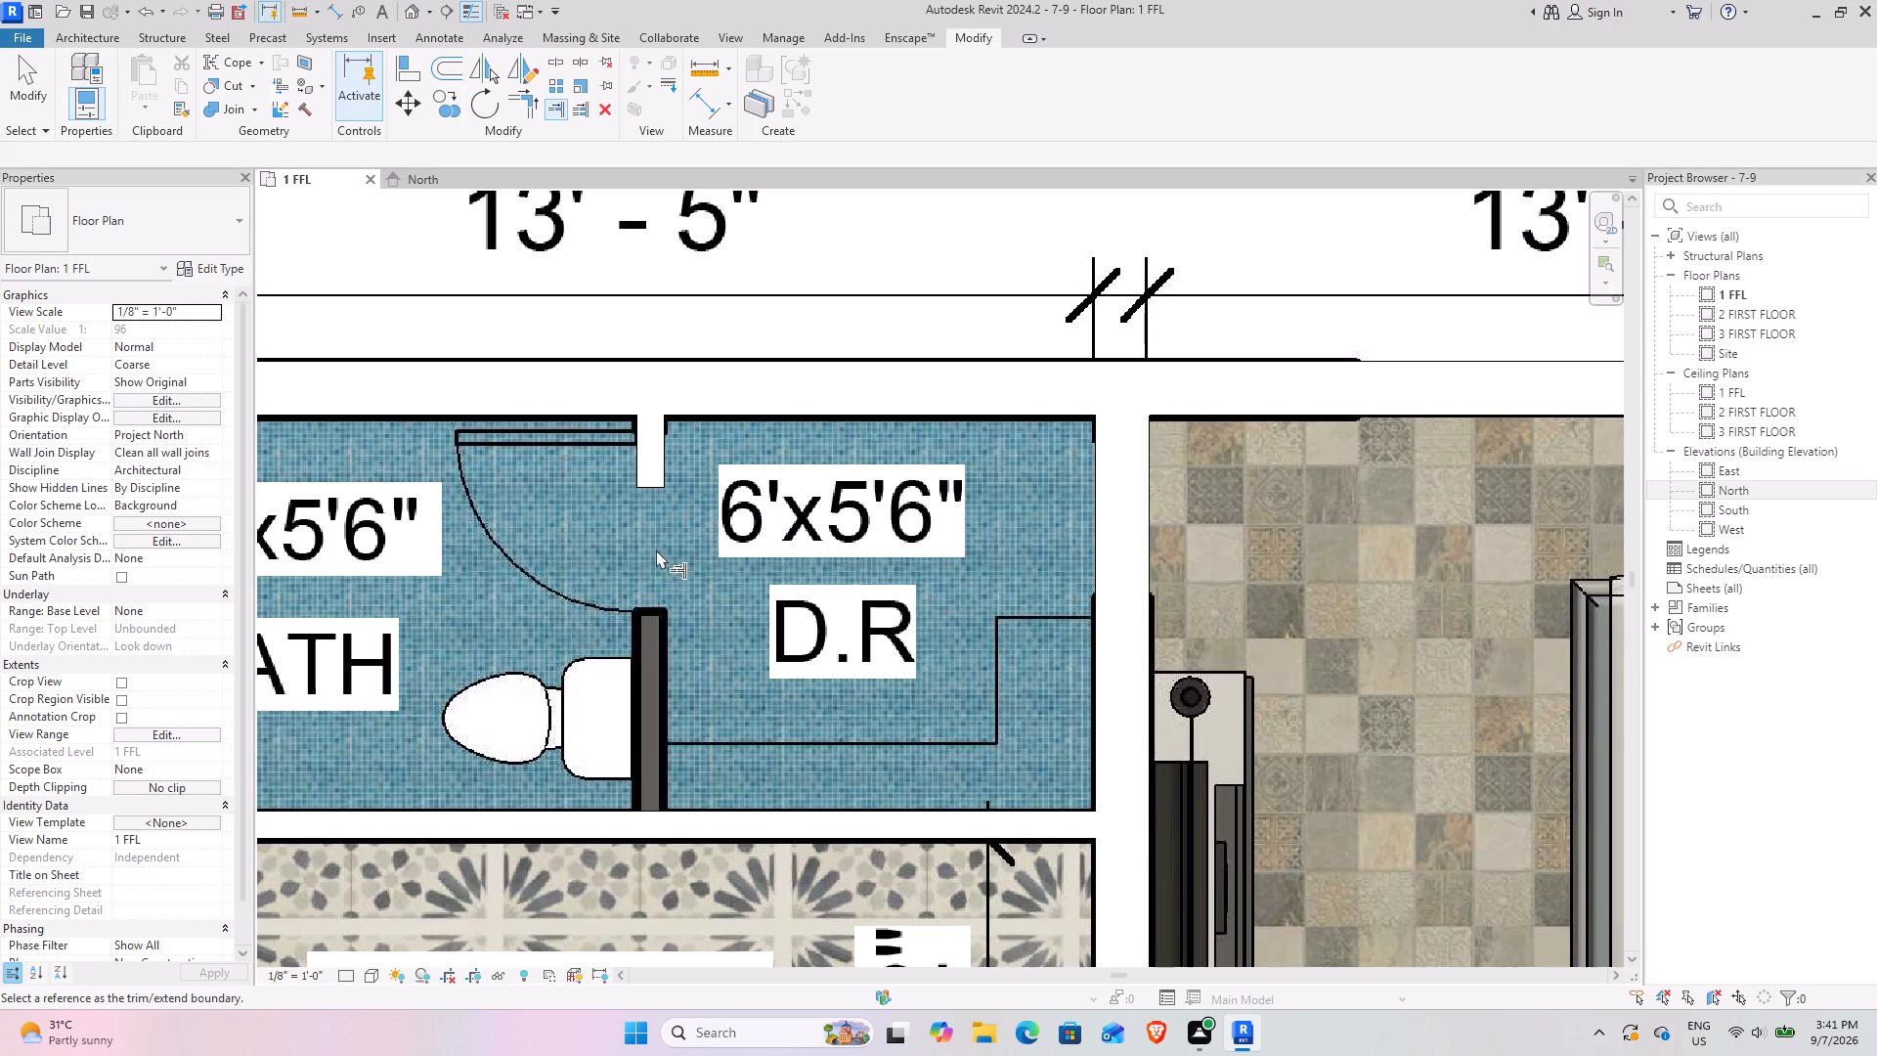
left_click(646, 821)
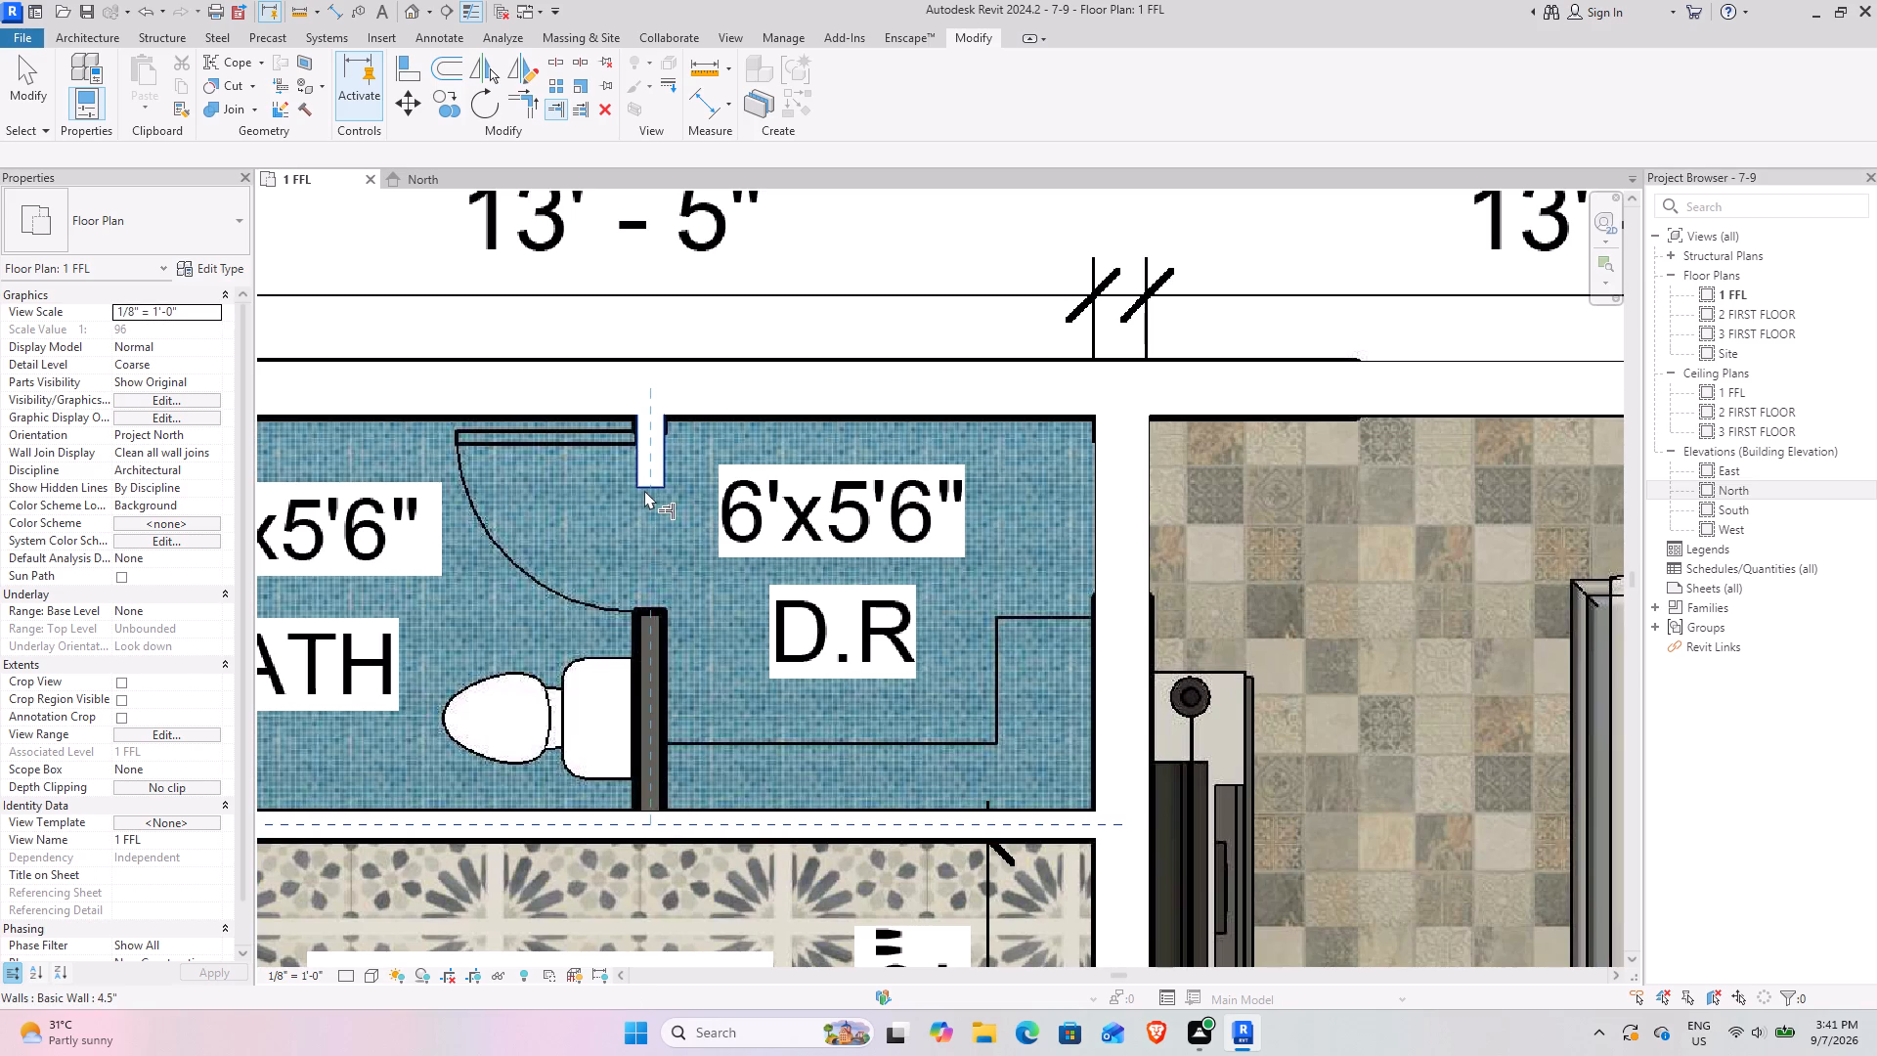
left_click(644, 490)
key("grave")
key("grave")
key("Escape")
key("Escape")
key("Escape")
Examine the traced walls in plan and in the default 3D view from several angles.
scroll(668, 769, "down", 2)
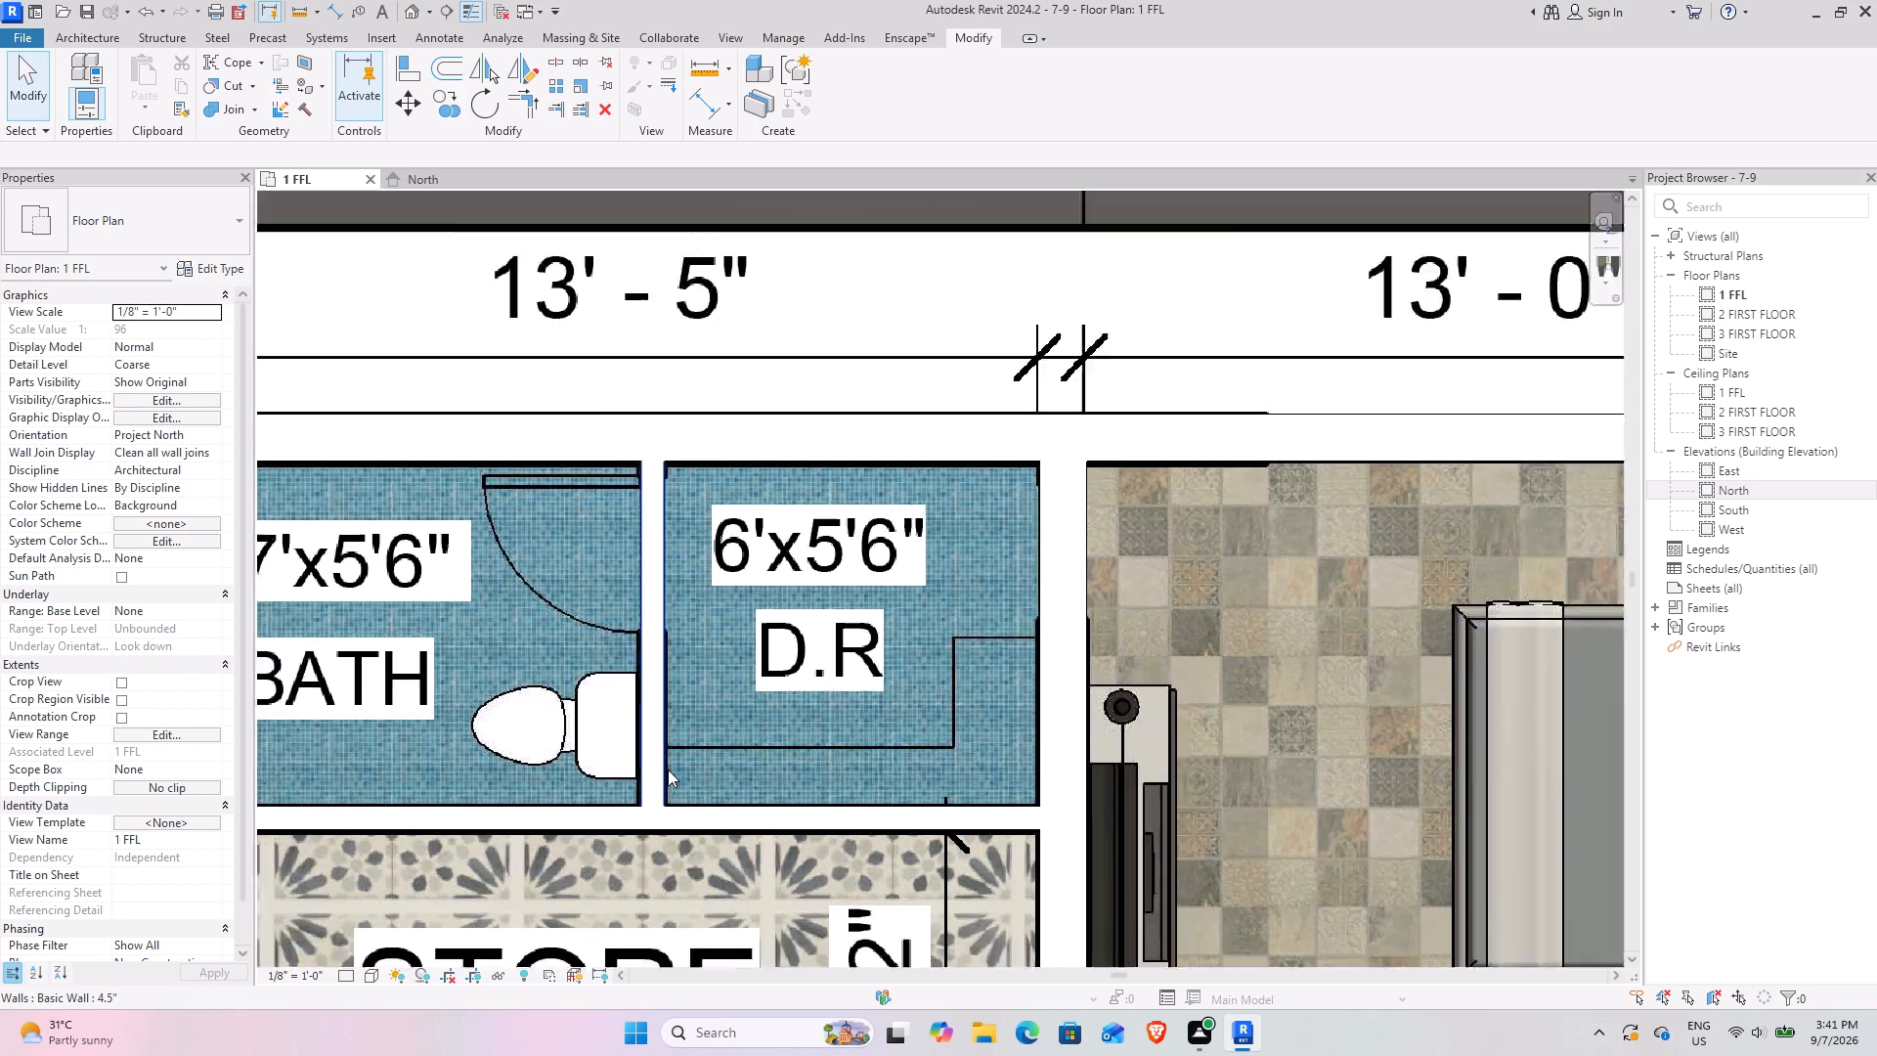
scroll(668, 770, "down", 7)
middle_click_drag(633, 758, 697, 429)
middle_click_drag(636, 736, 710, 479)
middle_click_drag(747, 549, 714, 453)
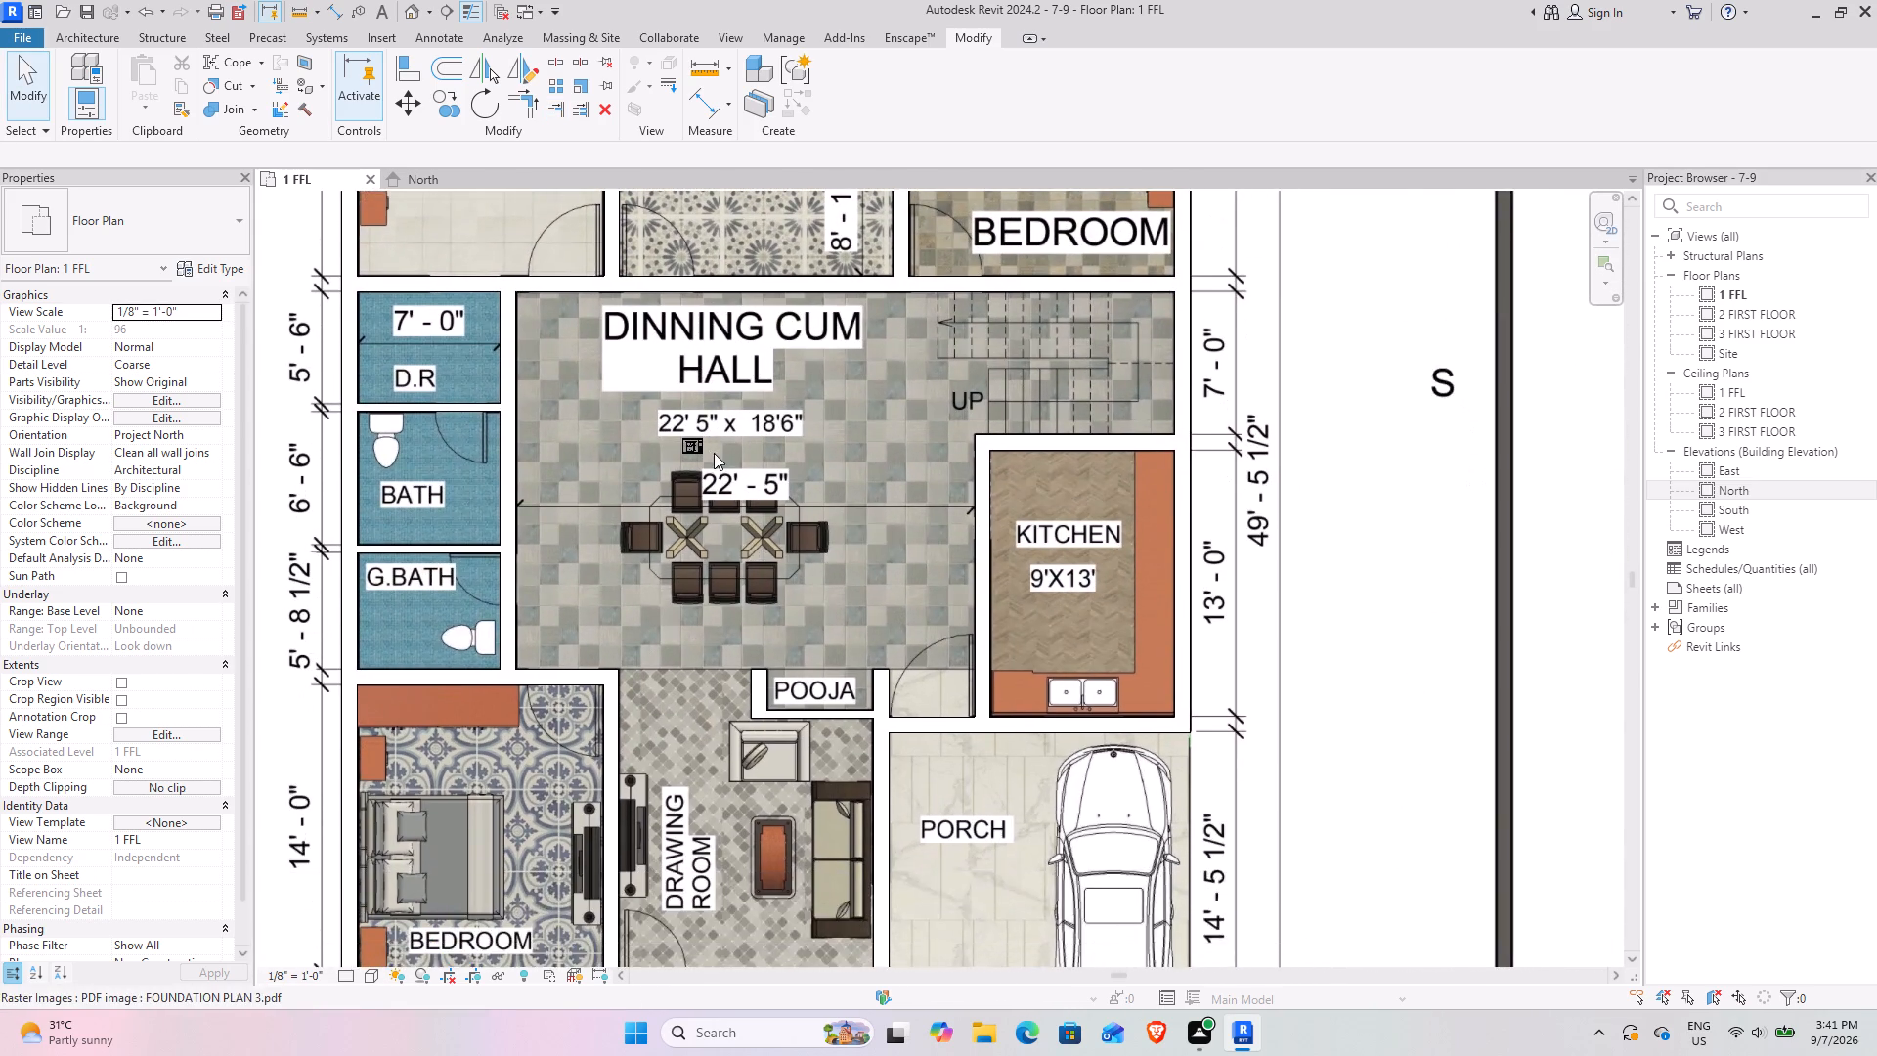
scroll(697, 453, "down", 3)
left_click(408, 11)
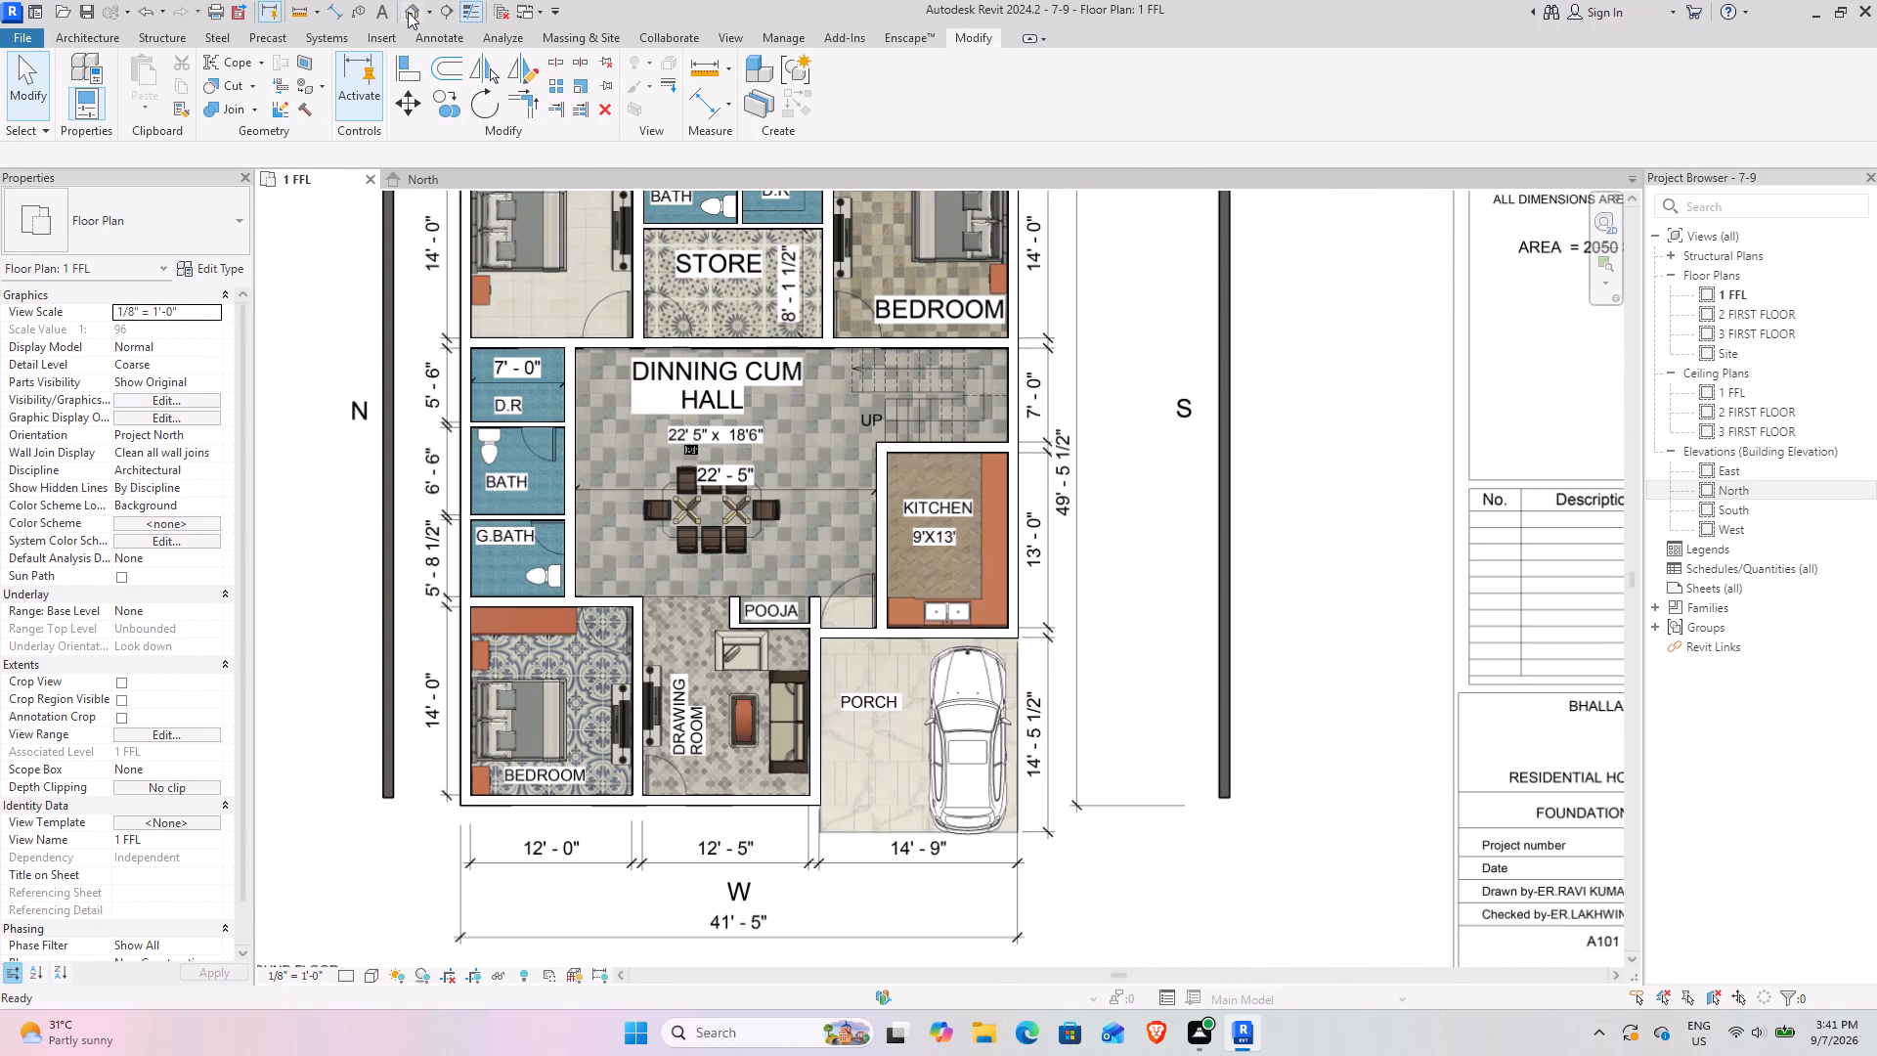
scroll(962, 558, "up", 7)
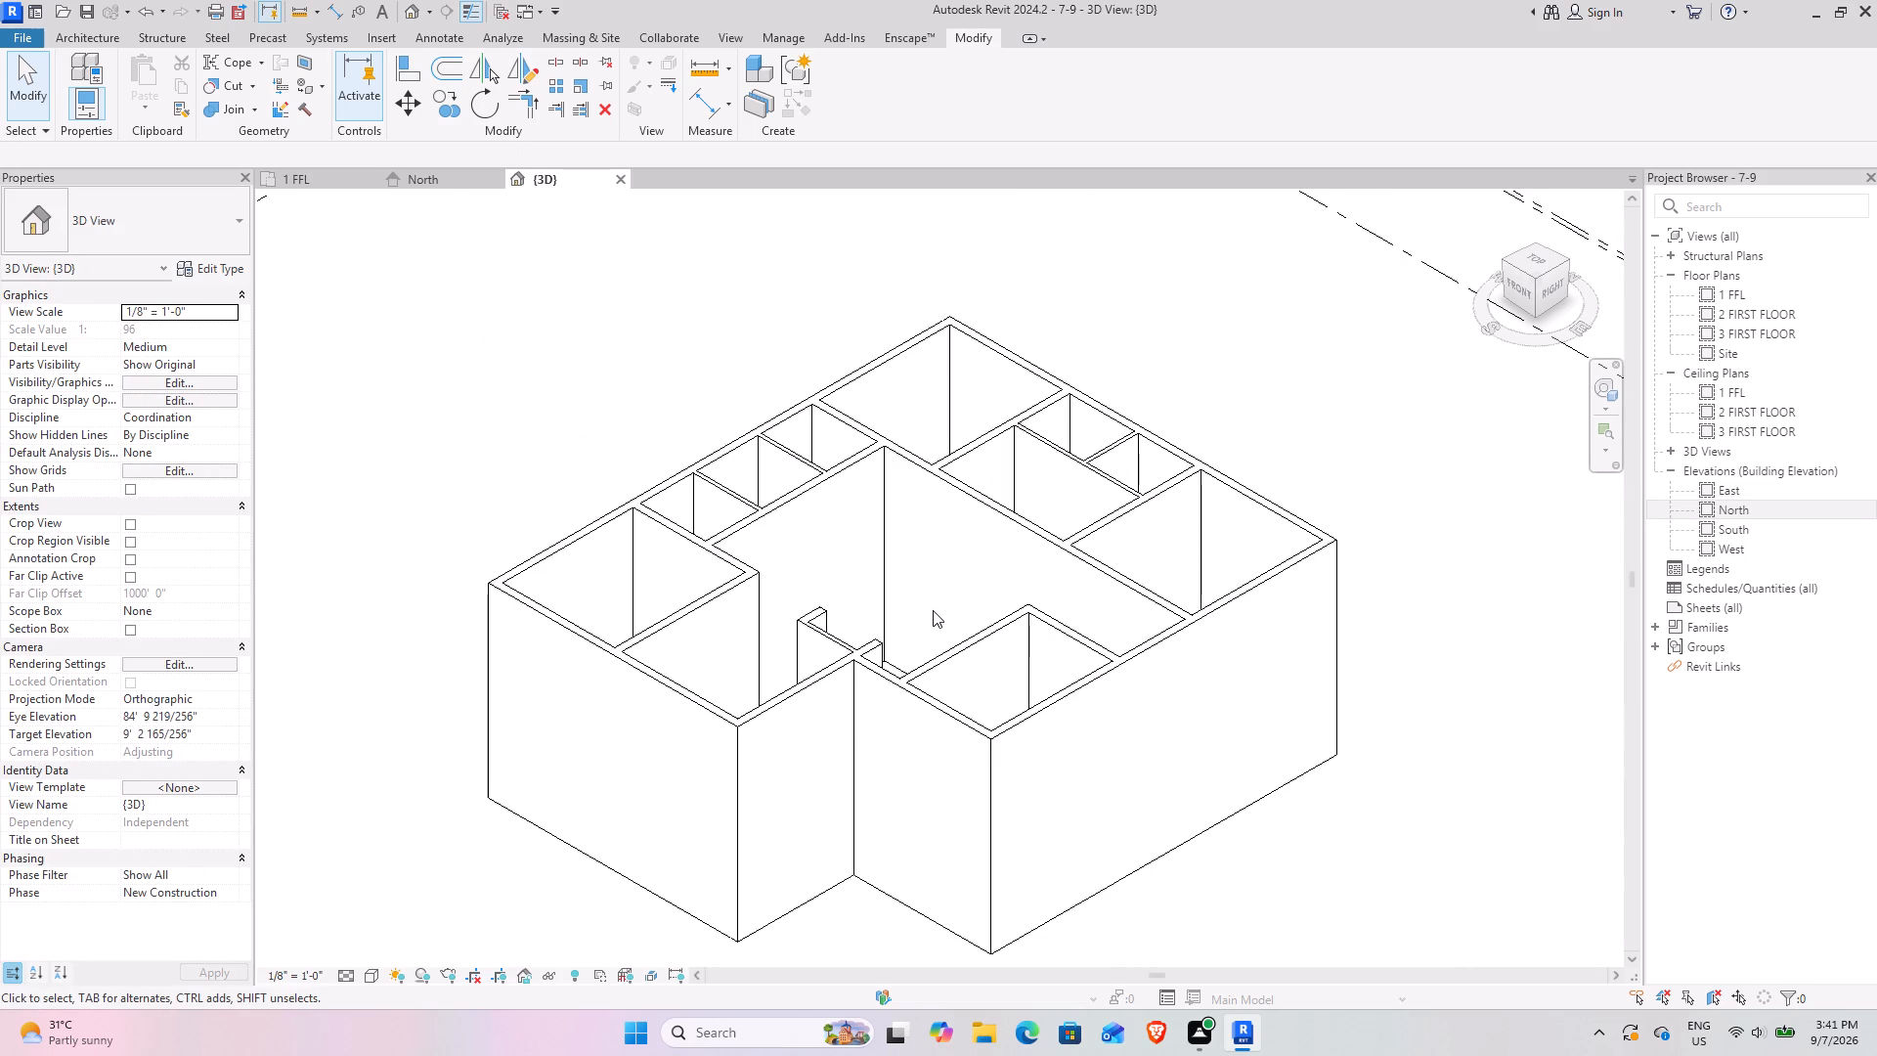
middle_click_drag(936, 595, 1065, 793, "shift")
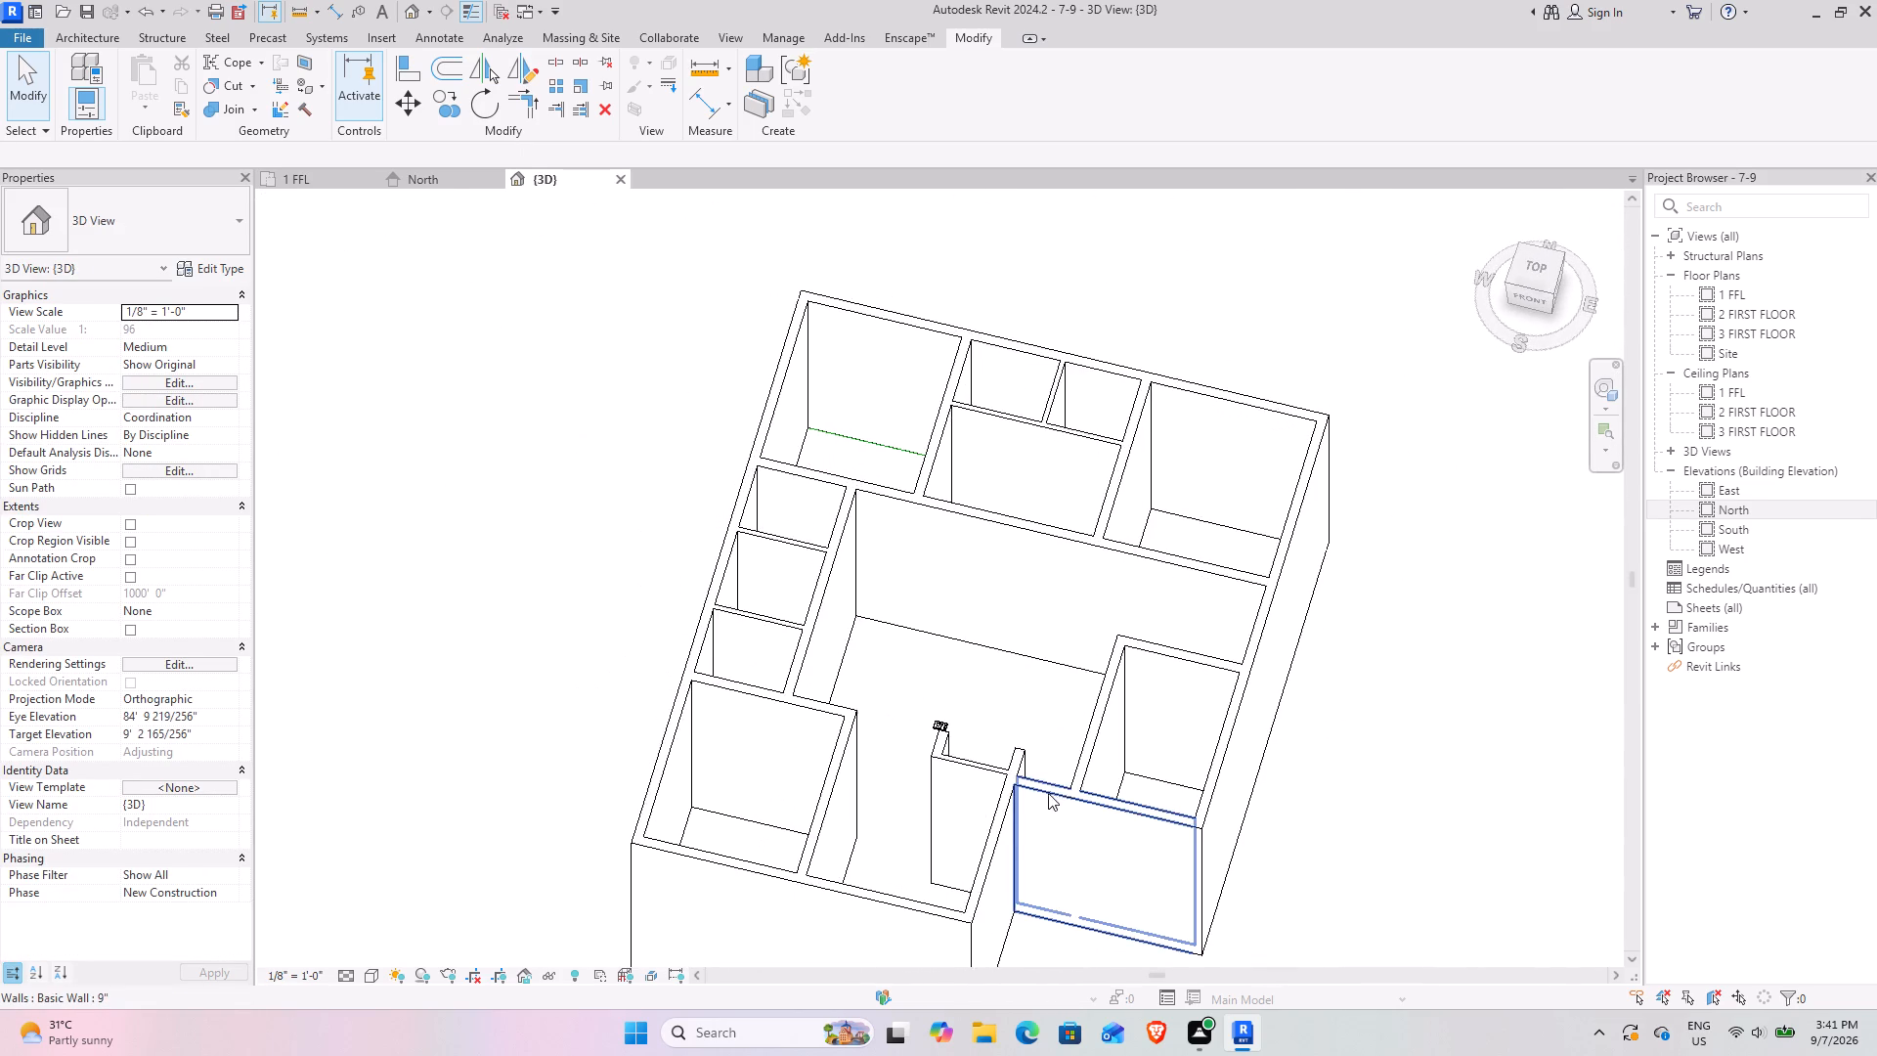
middle_click_drag(1046, 792, 752, 448, "shift")
scroll(758, 520, "down", 3)
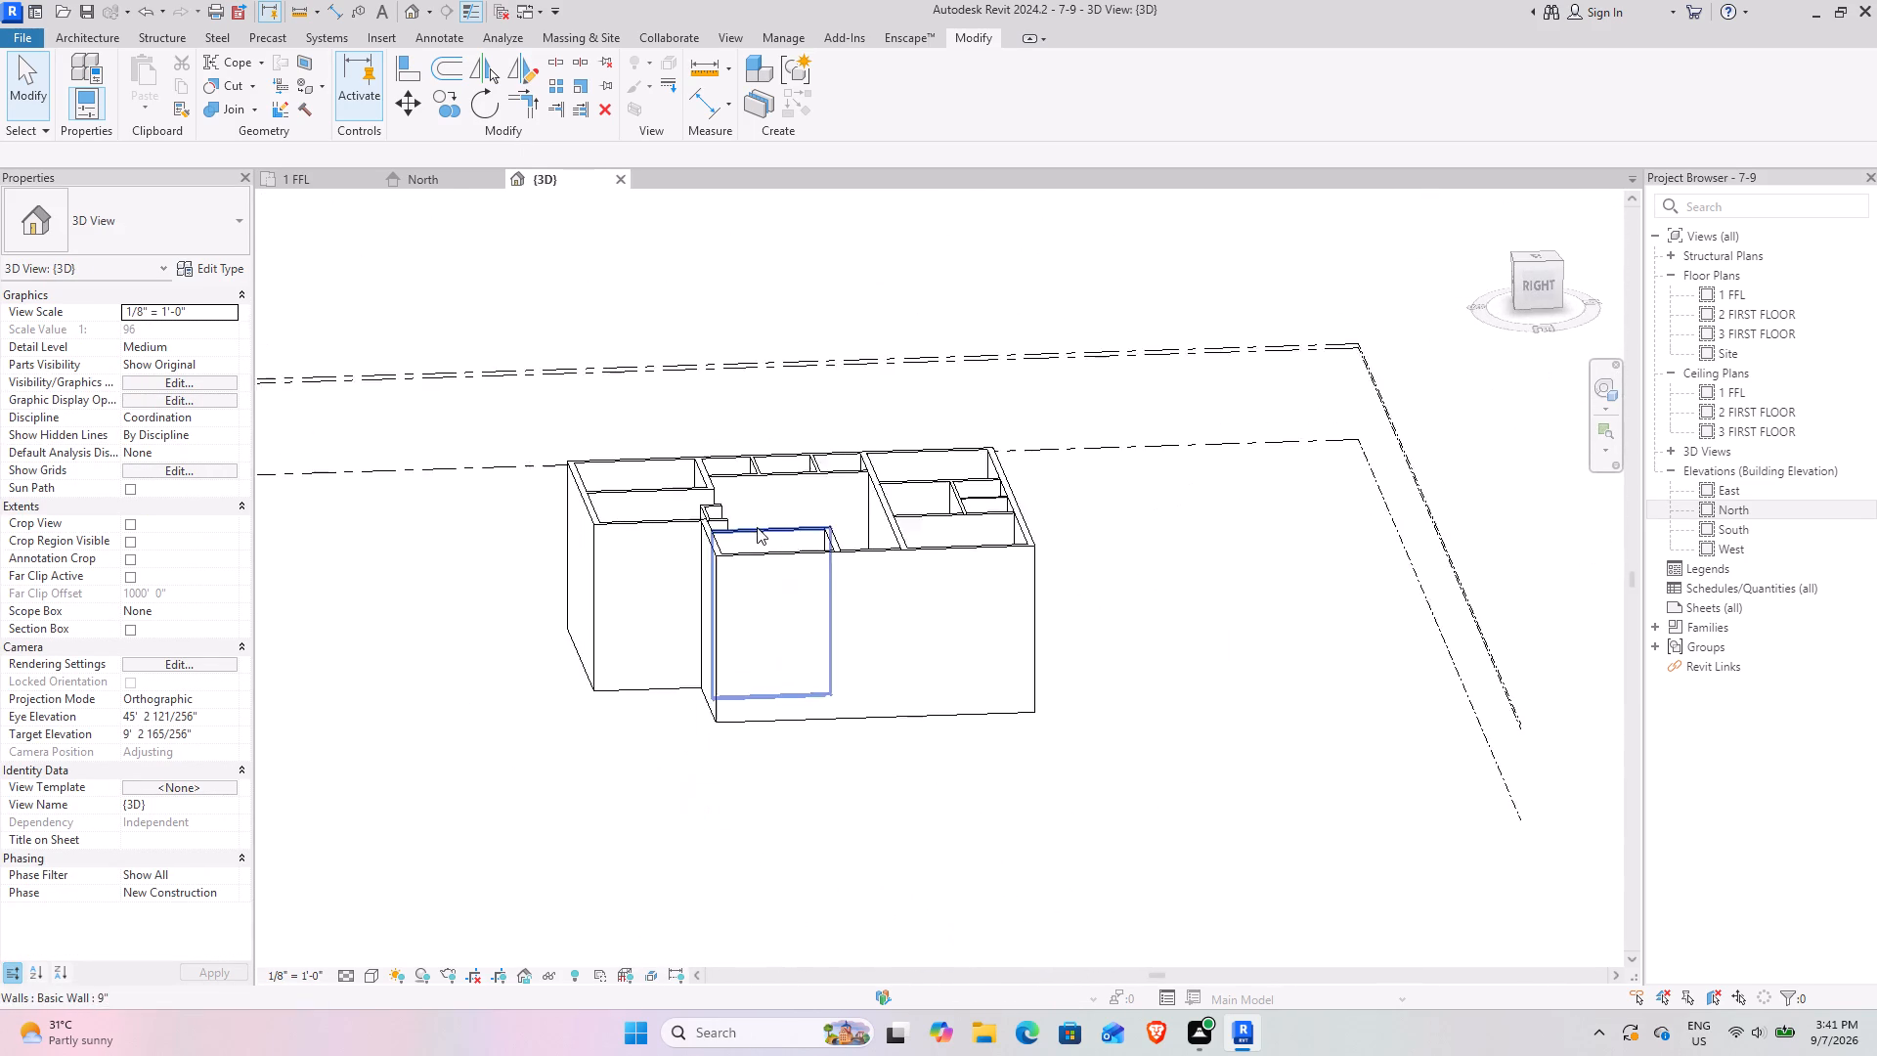
scroll(757, 527, "down", 5)
In the North elevation, set the top constraint of all house walls to Up to level: 2 FIRST FLOOR.
left_click(424, 184)
scroll(805, 604, "down", 4)
middle_click_drag(753, 634, 1286, 528)
scroll(886, 577, "down", 4)
middle_click_drag(874, 584, 878, 705)
left_click_drag(915, 596, 726, 554)
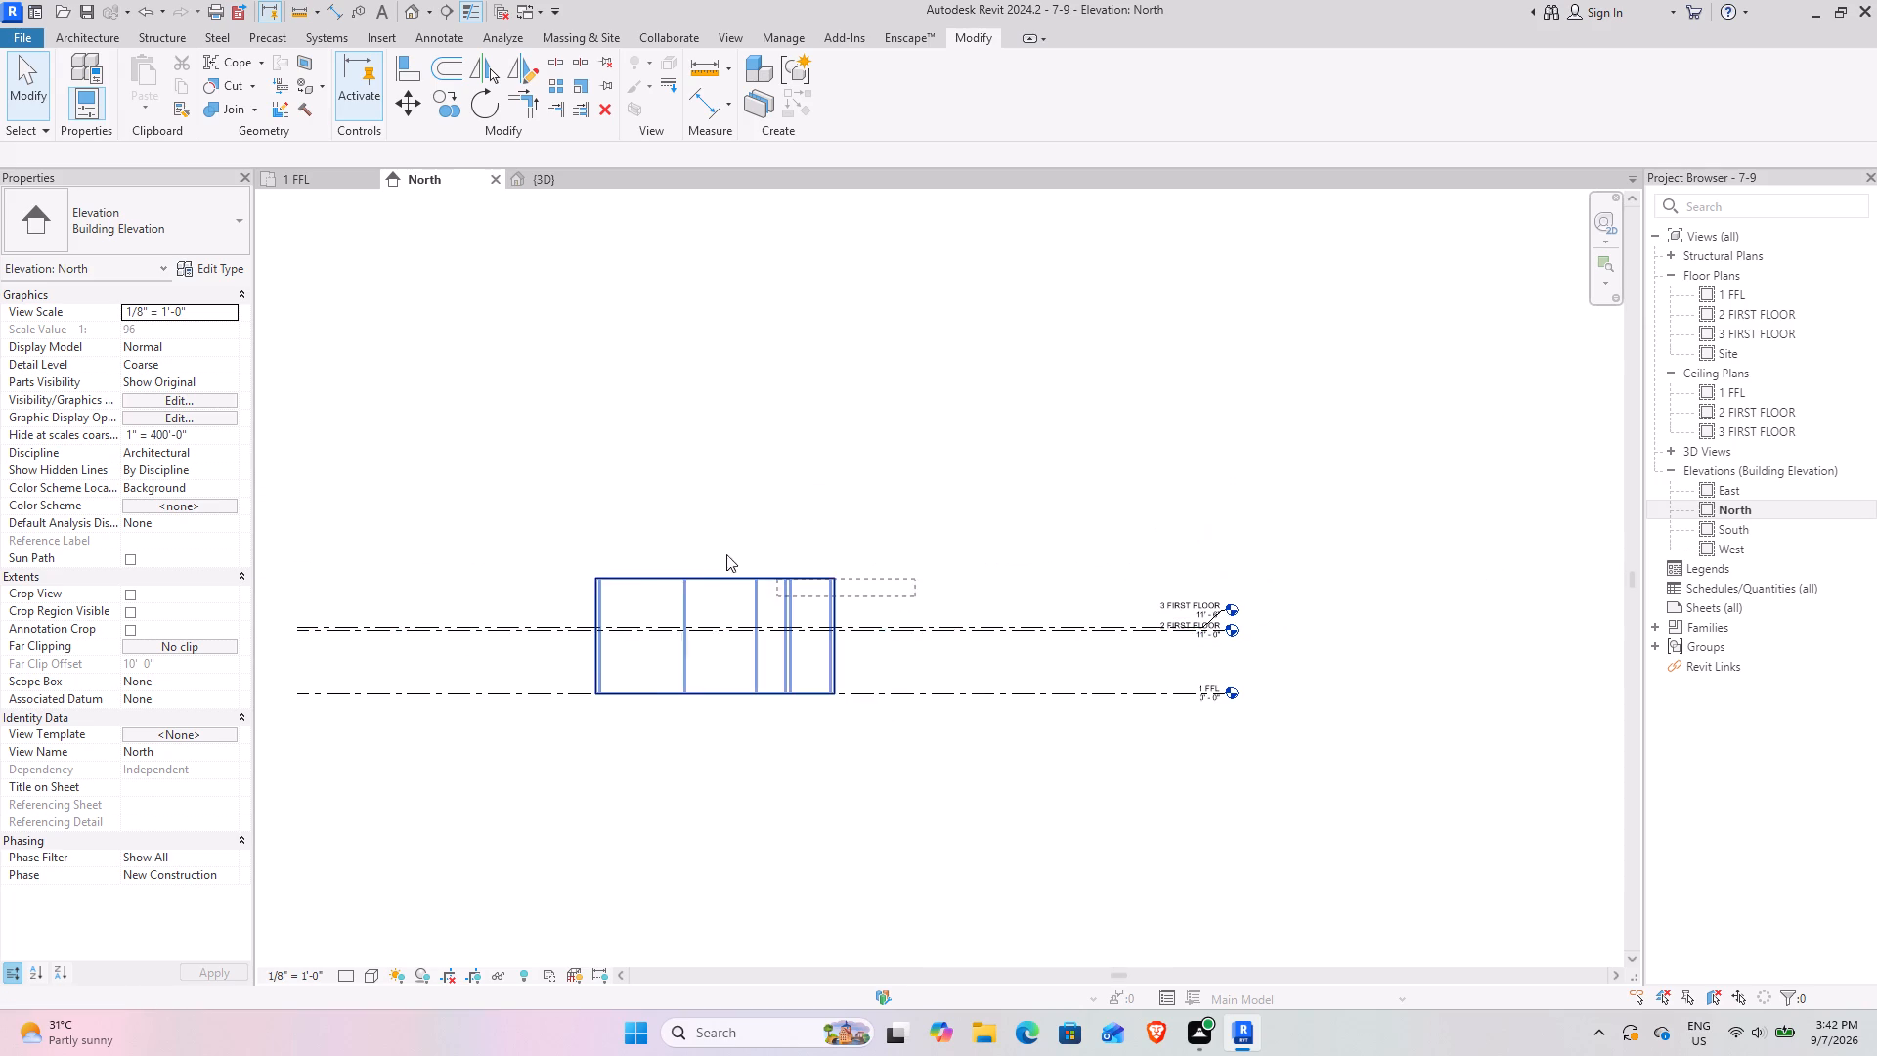
left_click_drag(726, 554, 566, 511)
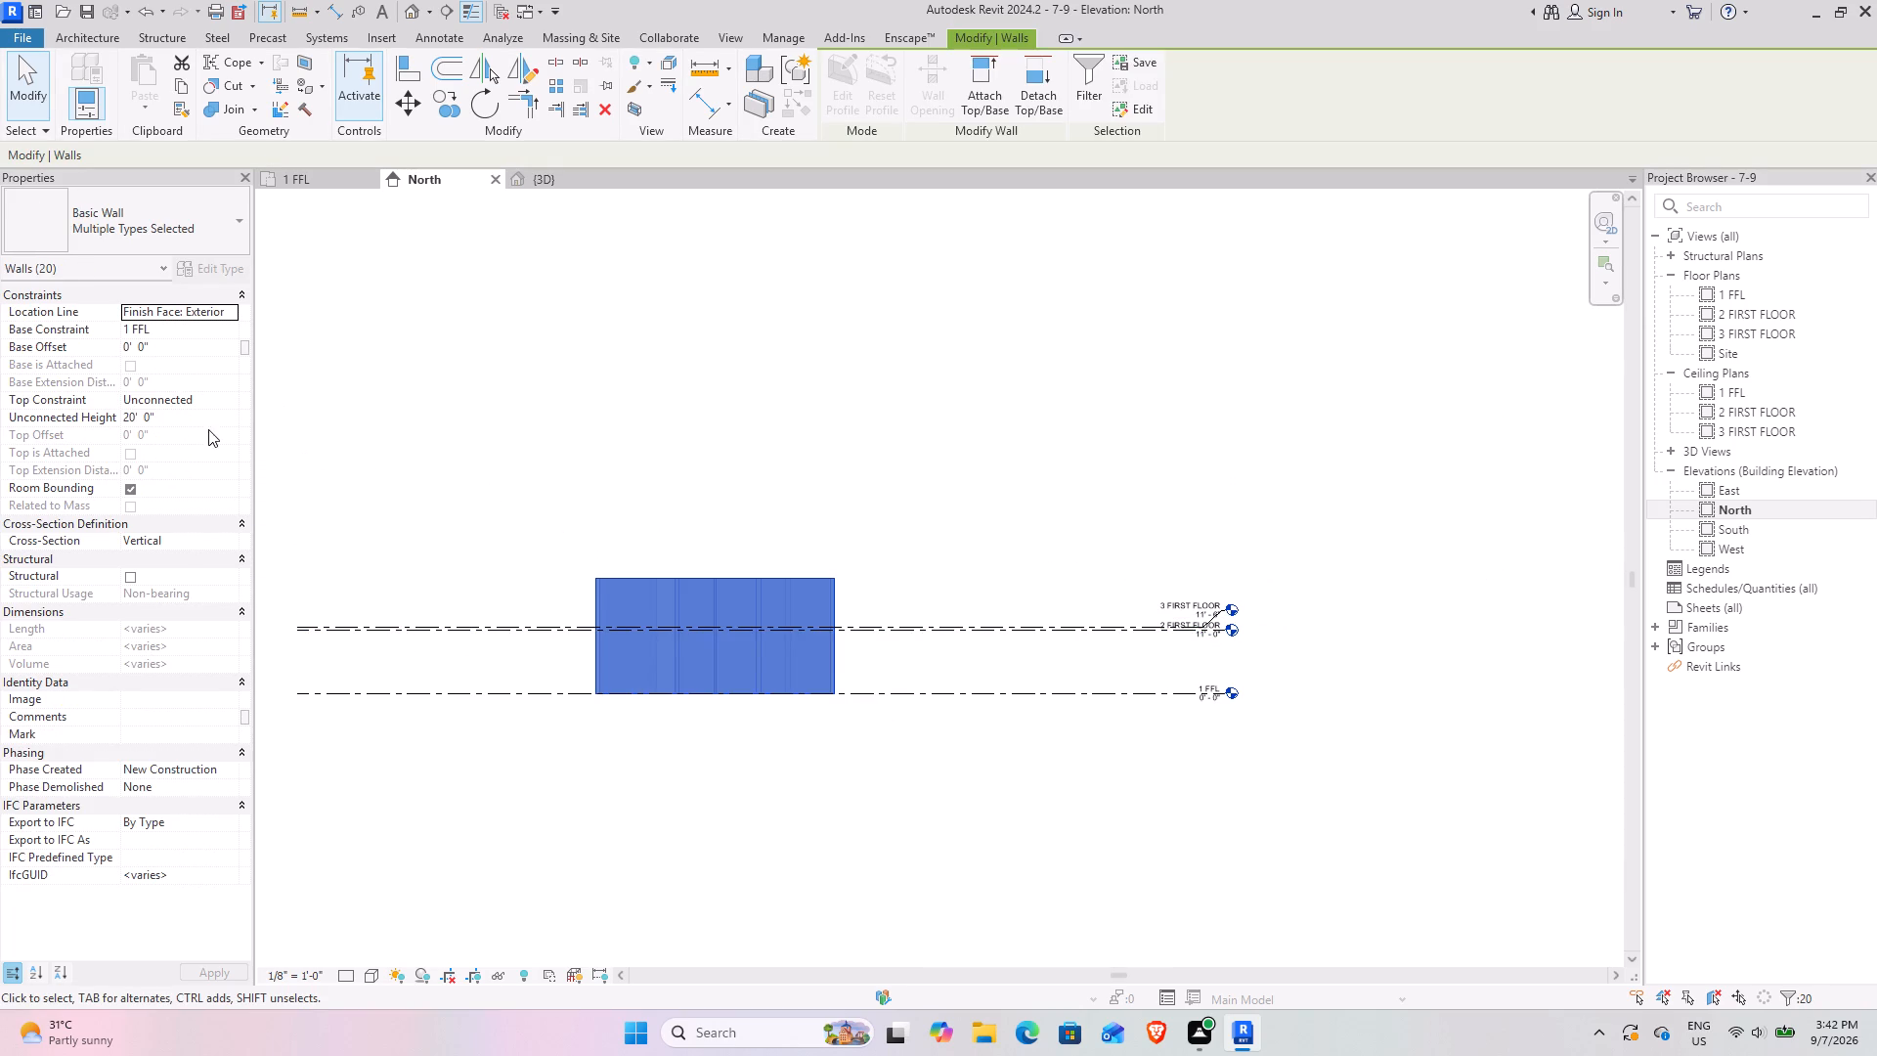
left_click(228, 402)
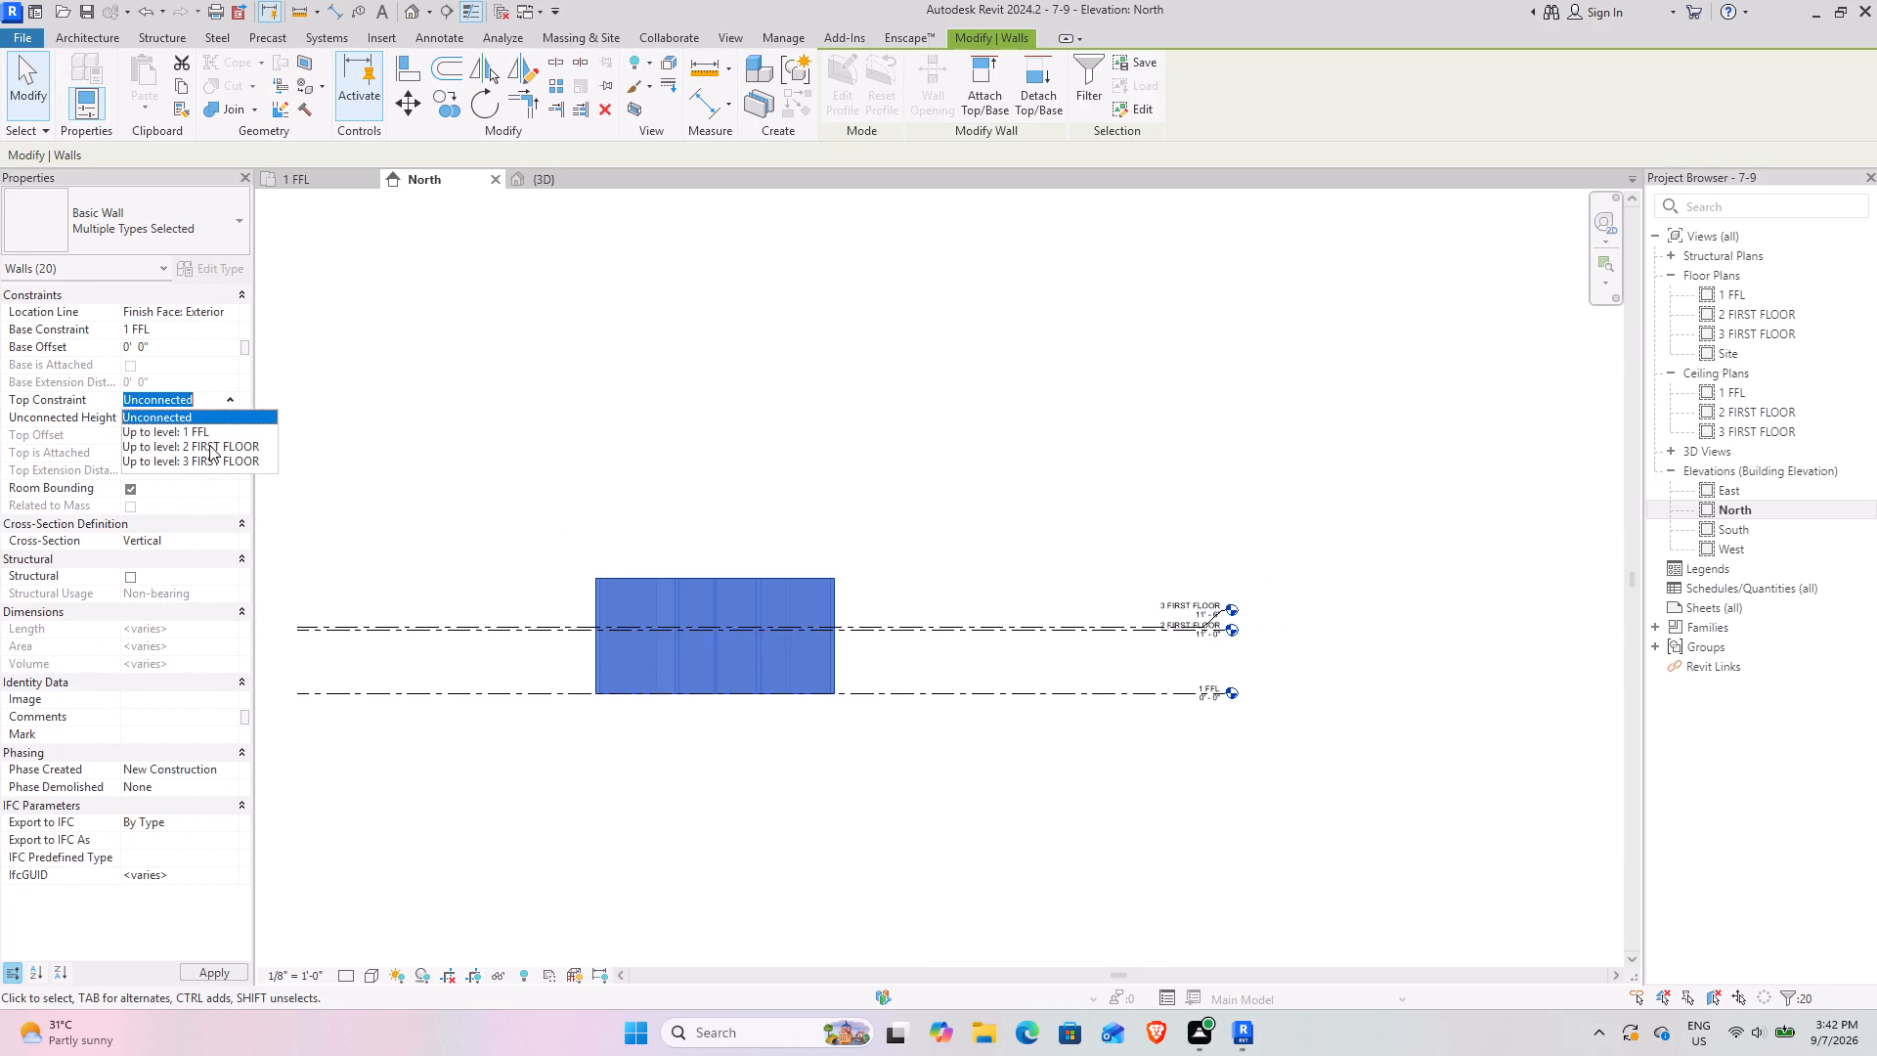
left_click(216, 444)
left_click(702, 420)
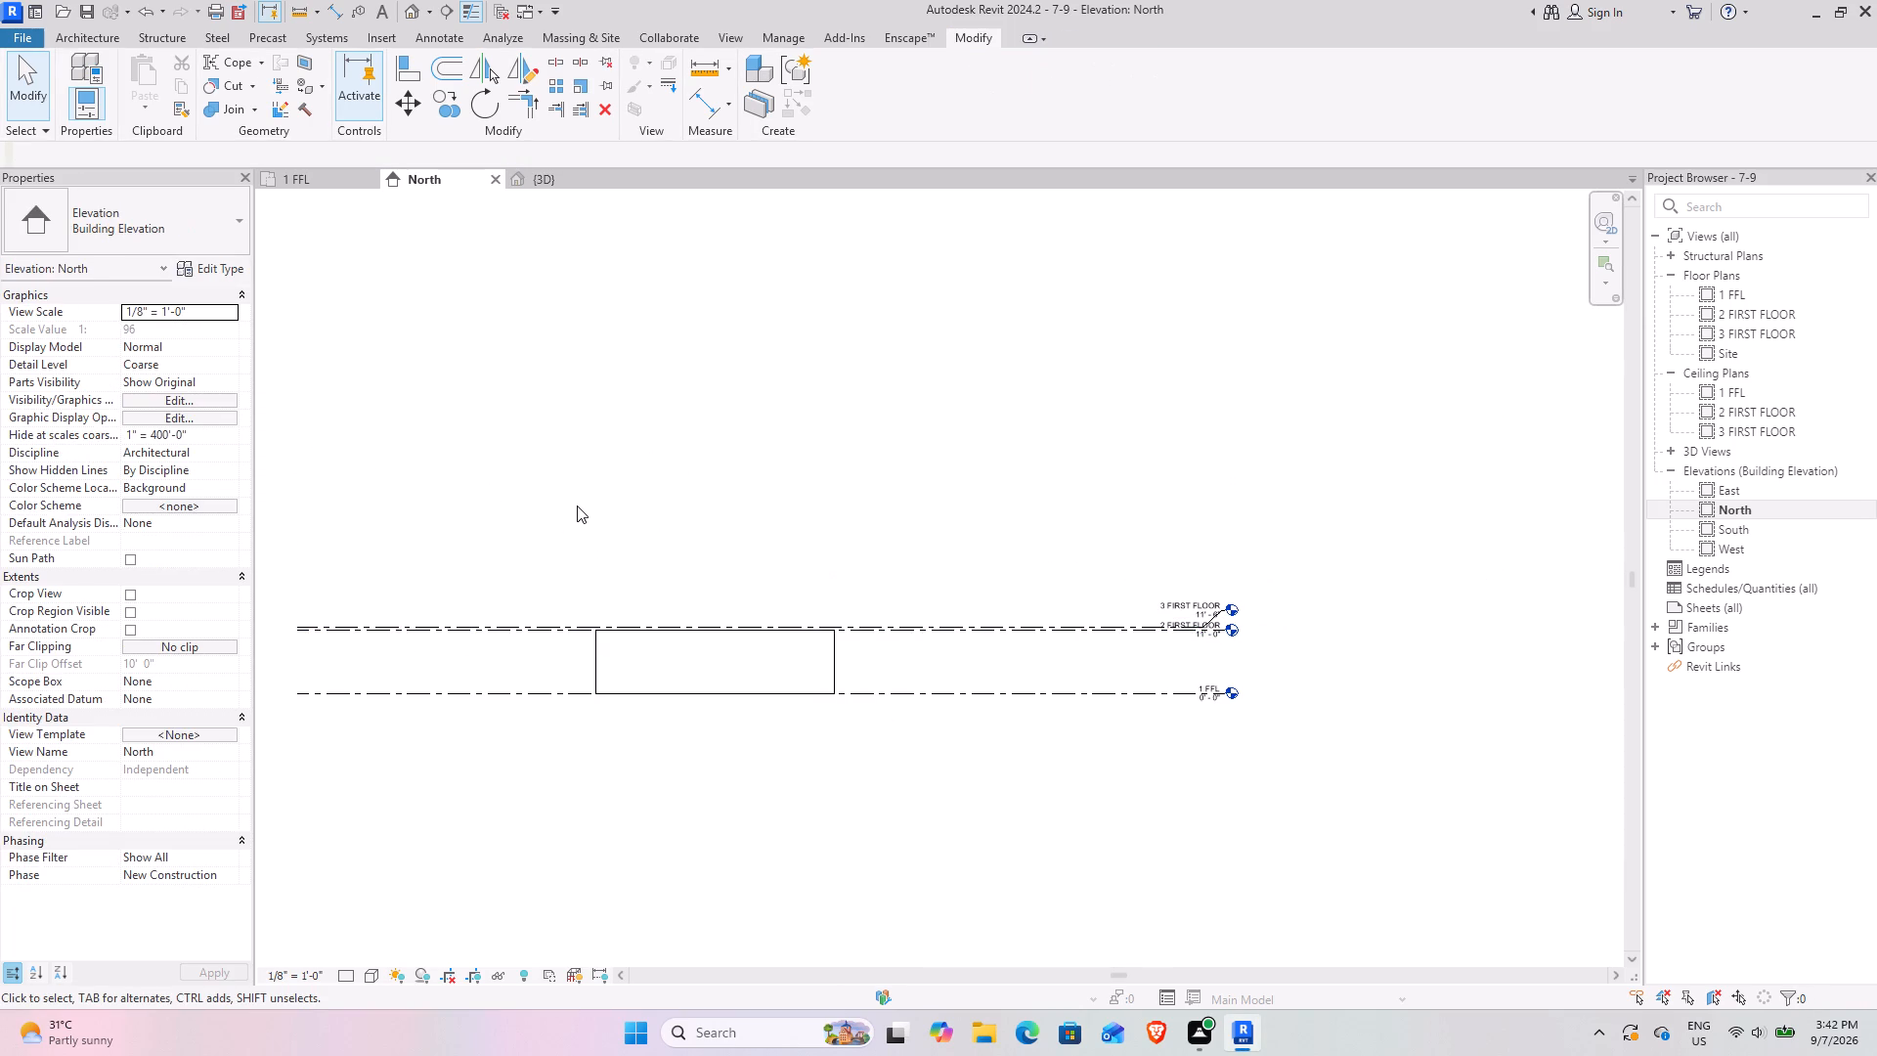
middle_click_drag(577, 506, 628, 576)
scroll(849, 735, "up", 7)
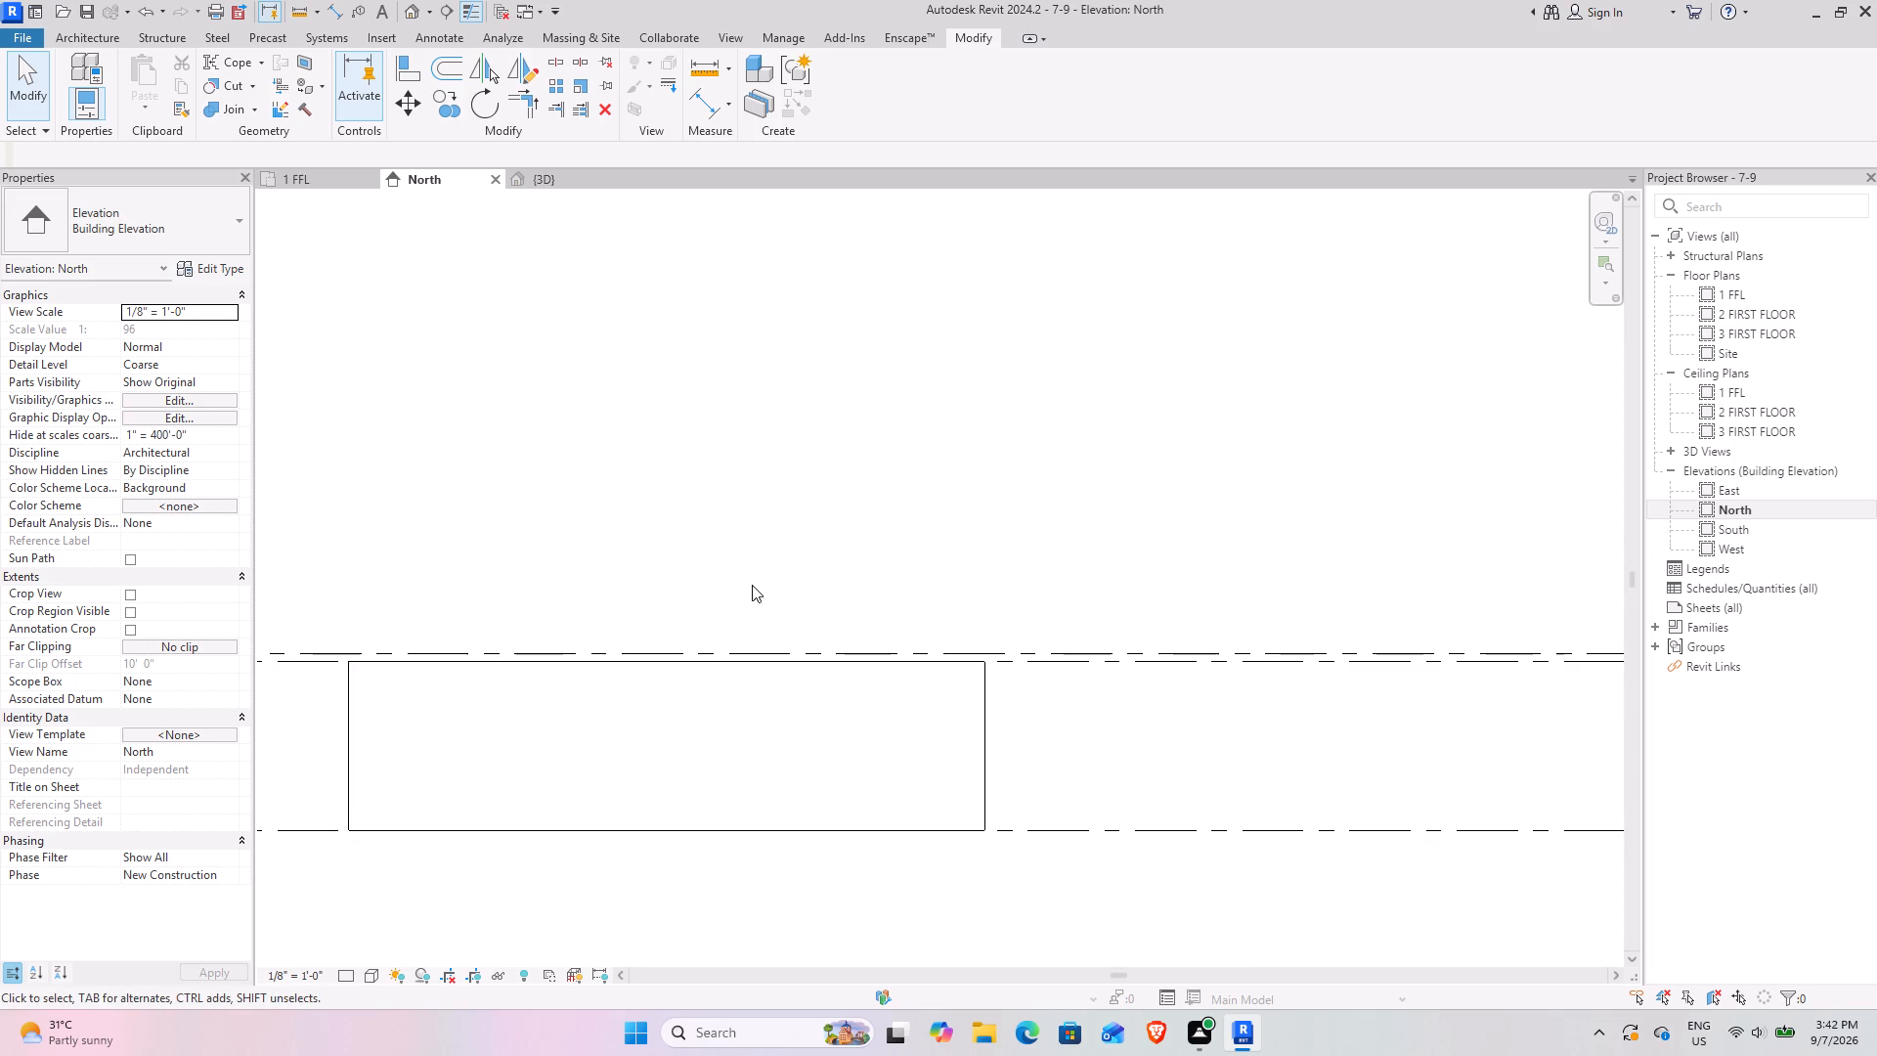
In 1 FFL, check the N-side bedroom's width beside STORE with an aligned dimension between wall faces, without placing it.
left_click(315, 182)
scroll(716, 570, "down", 3)
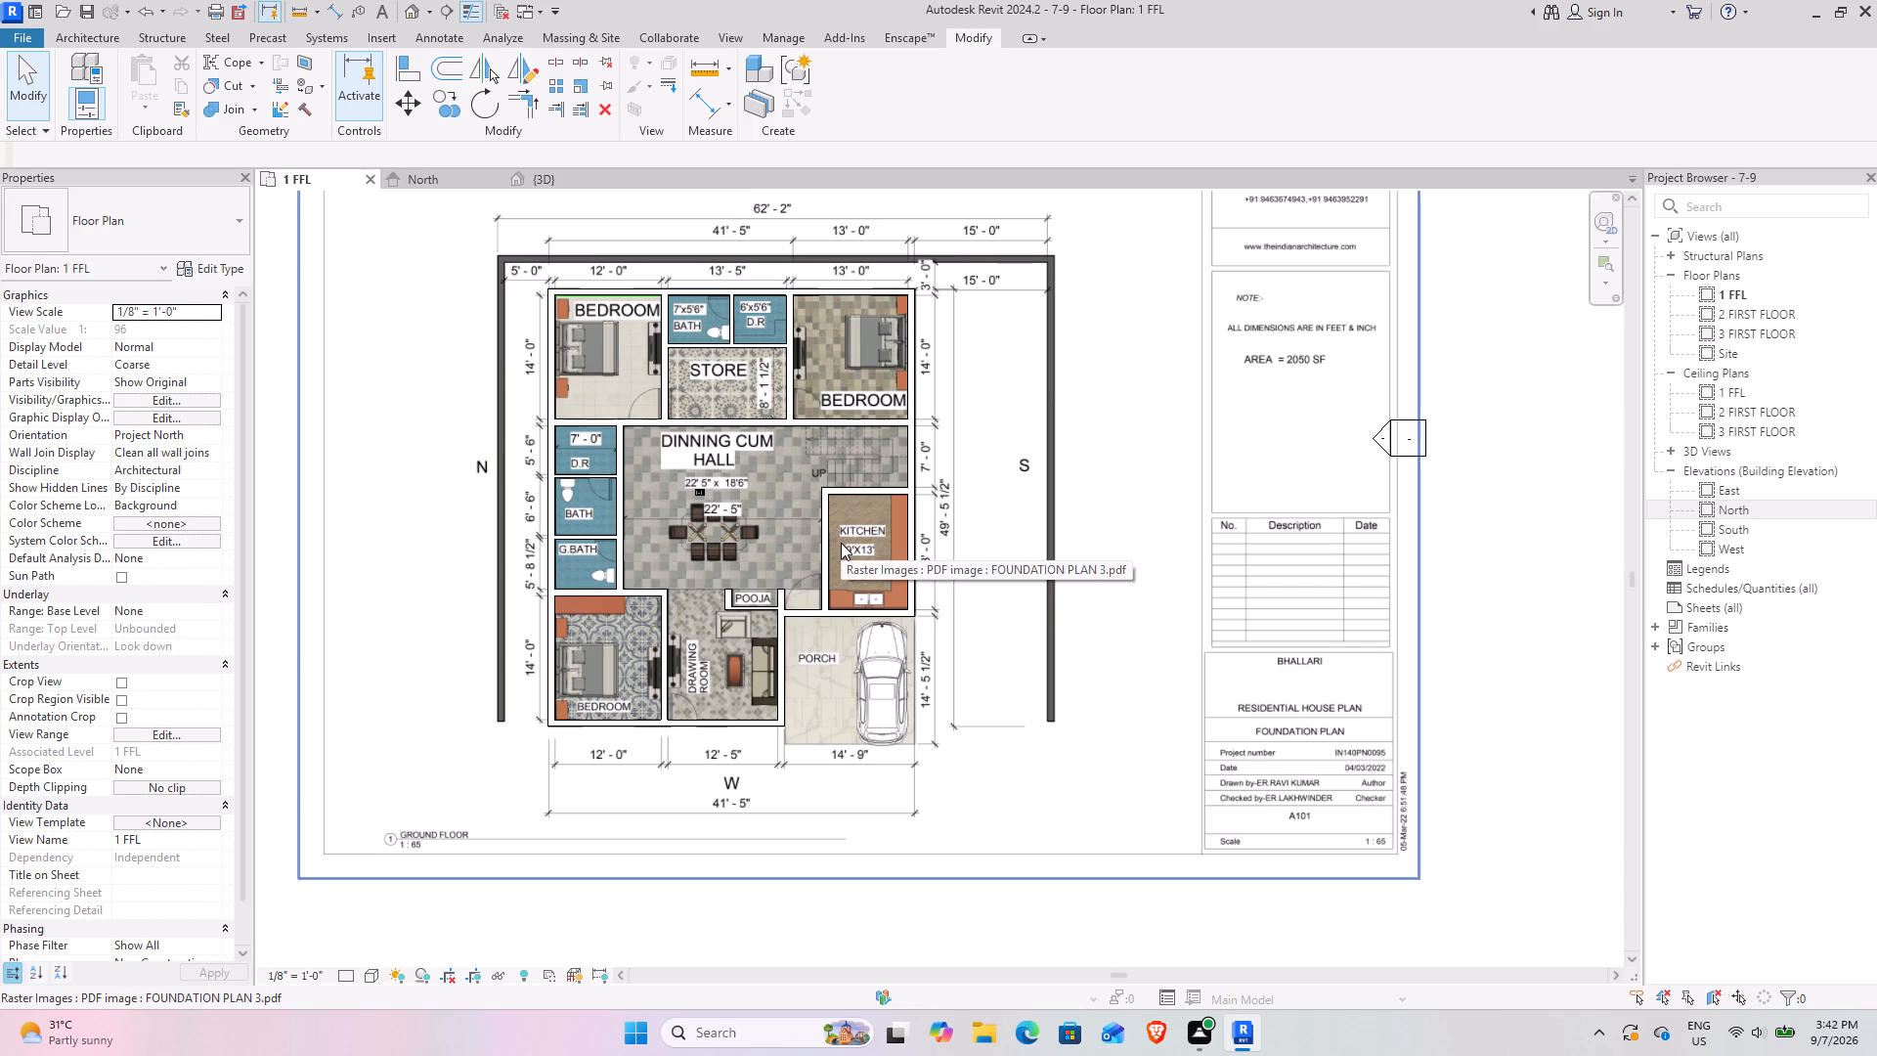
scroll(826, 481, "up", 3)
scroll(754, 566, "up", 4)
middle_click_drag(605, 550, 720, 548)
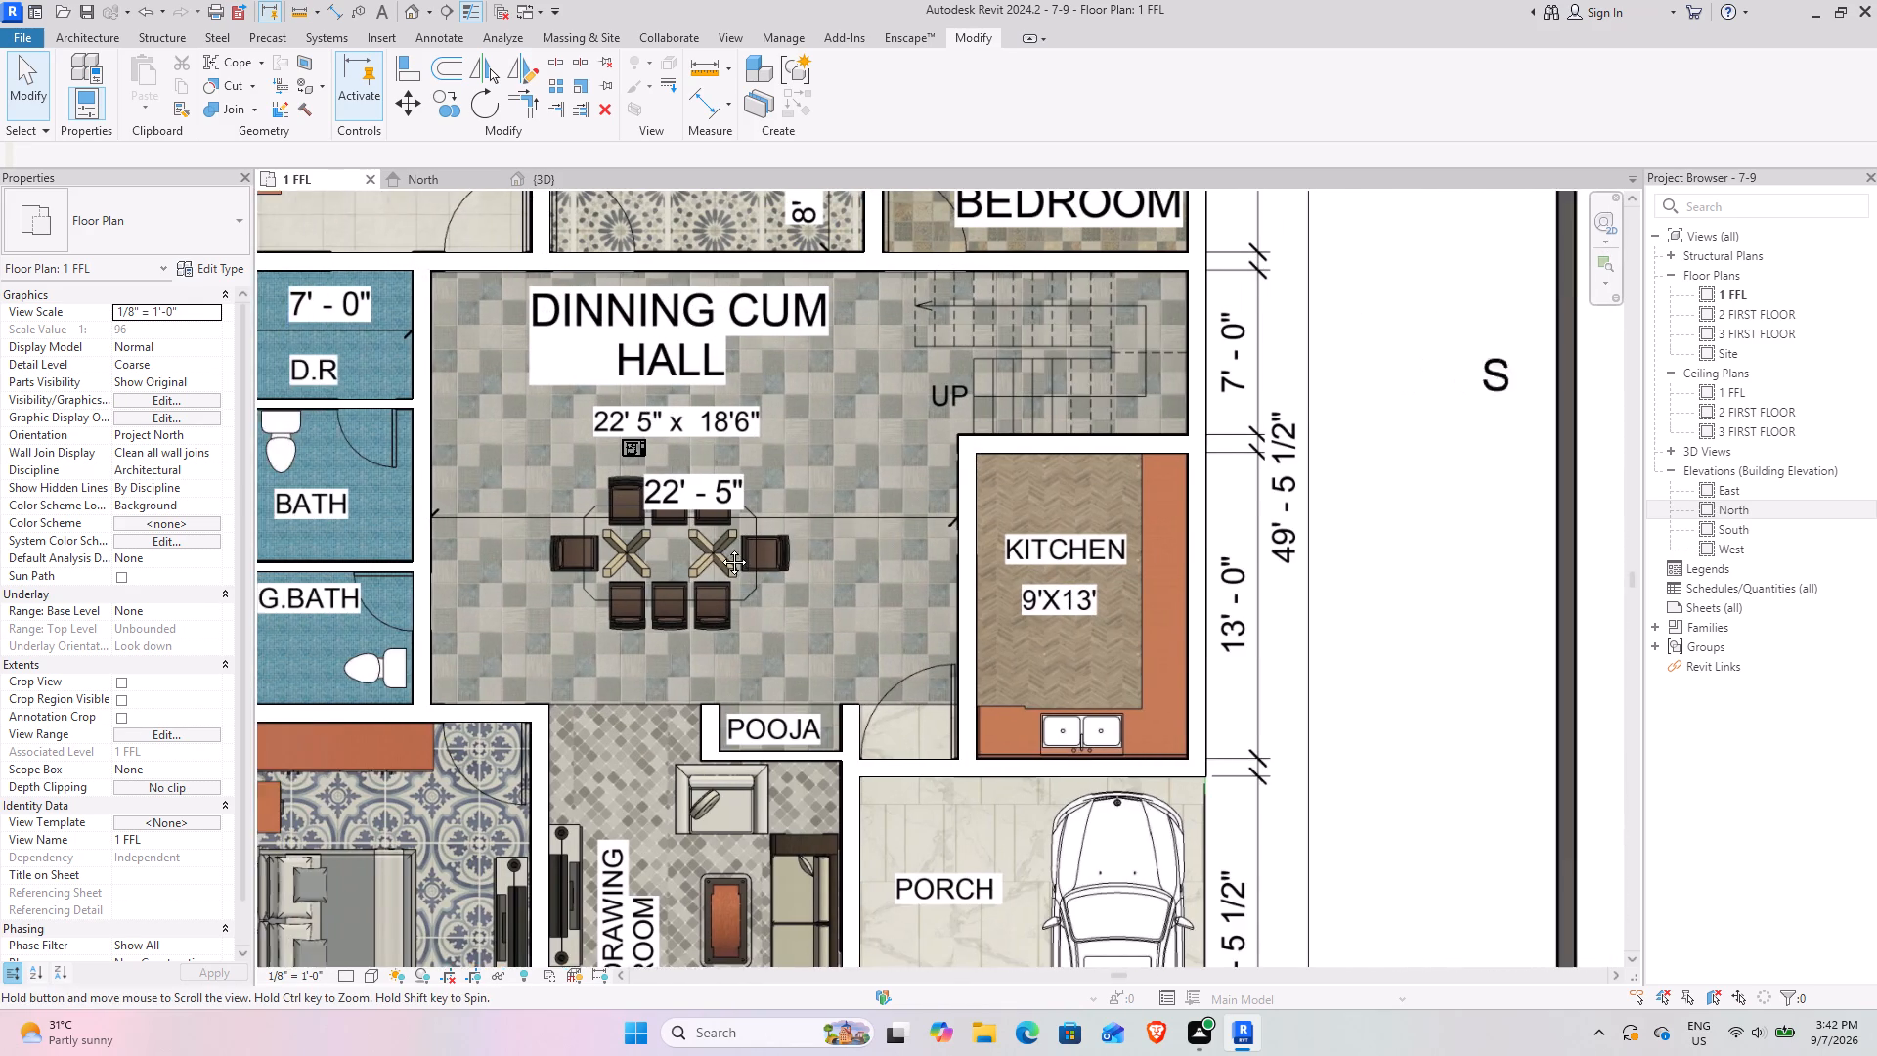
middle_click_drag(720, 548, 741, 544)
middle_click_drag(616, 412, 863, 724)
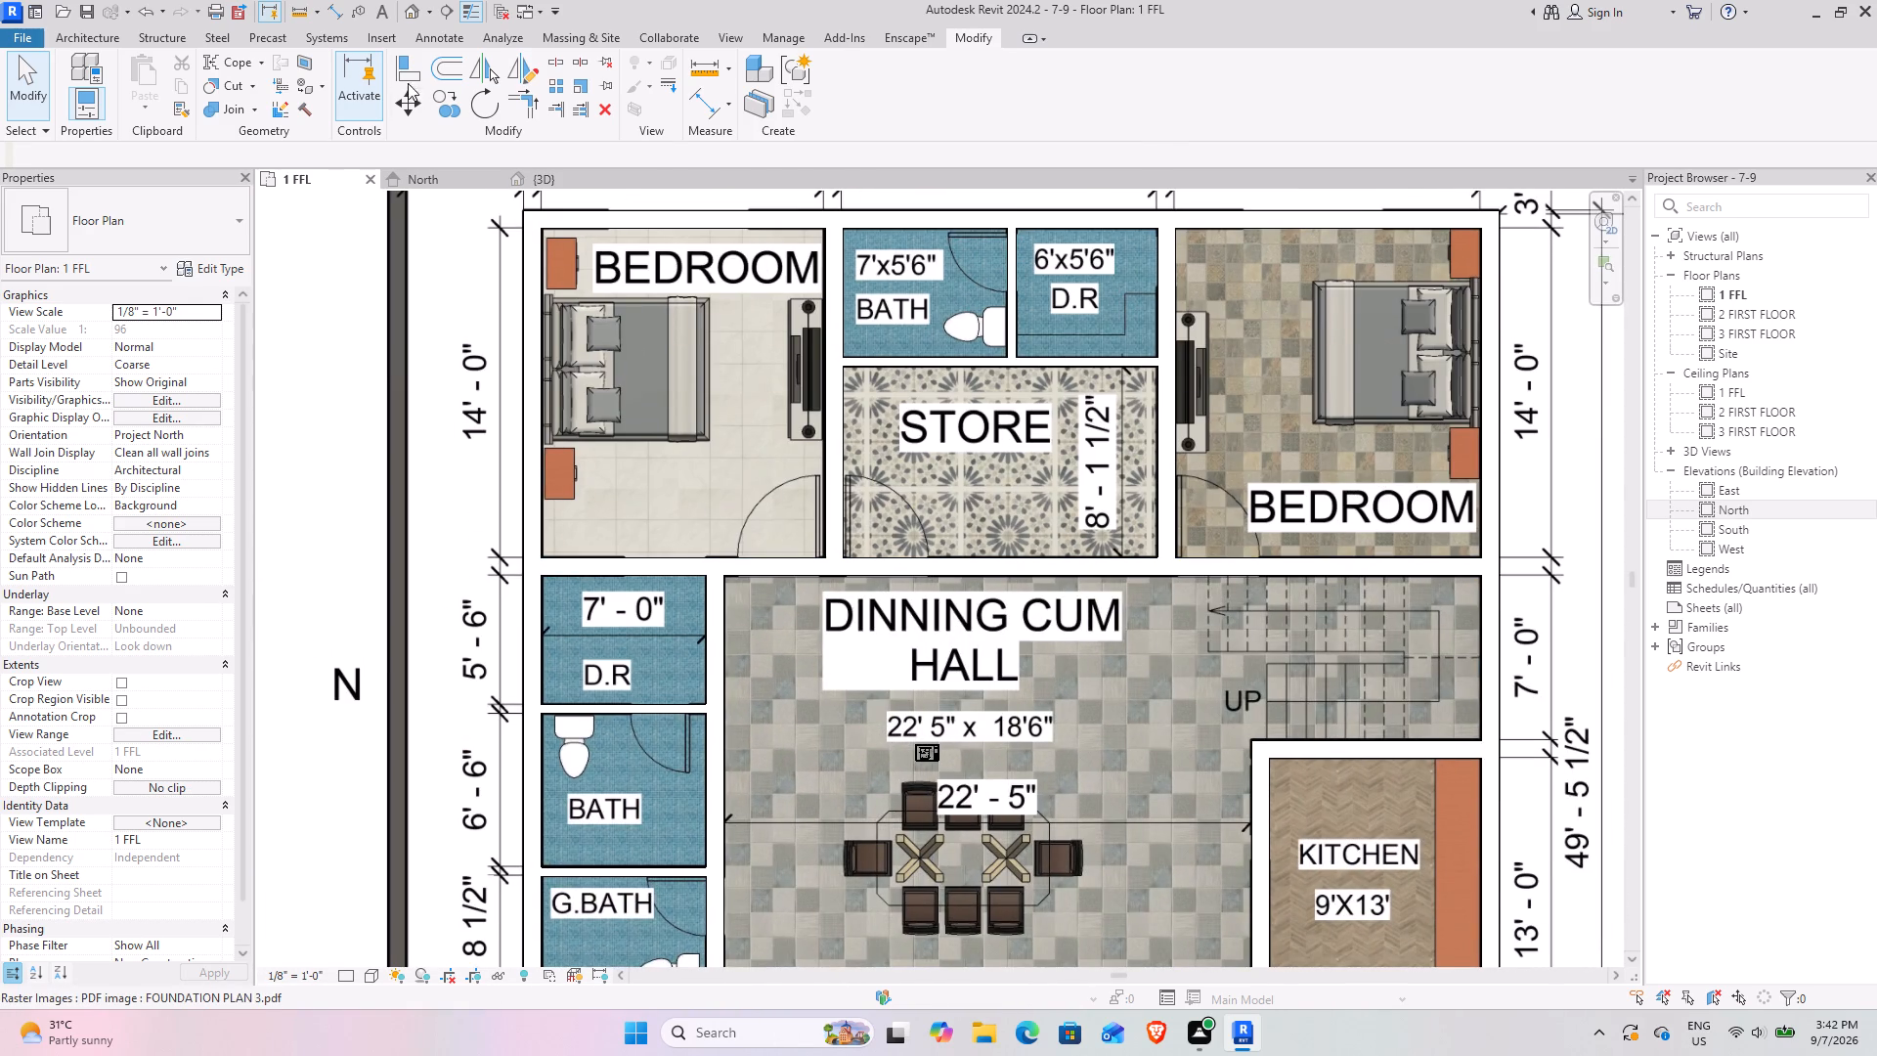
left_click(338, 11)
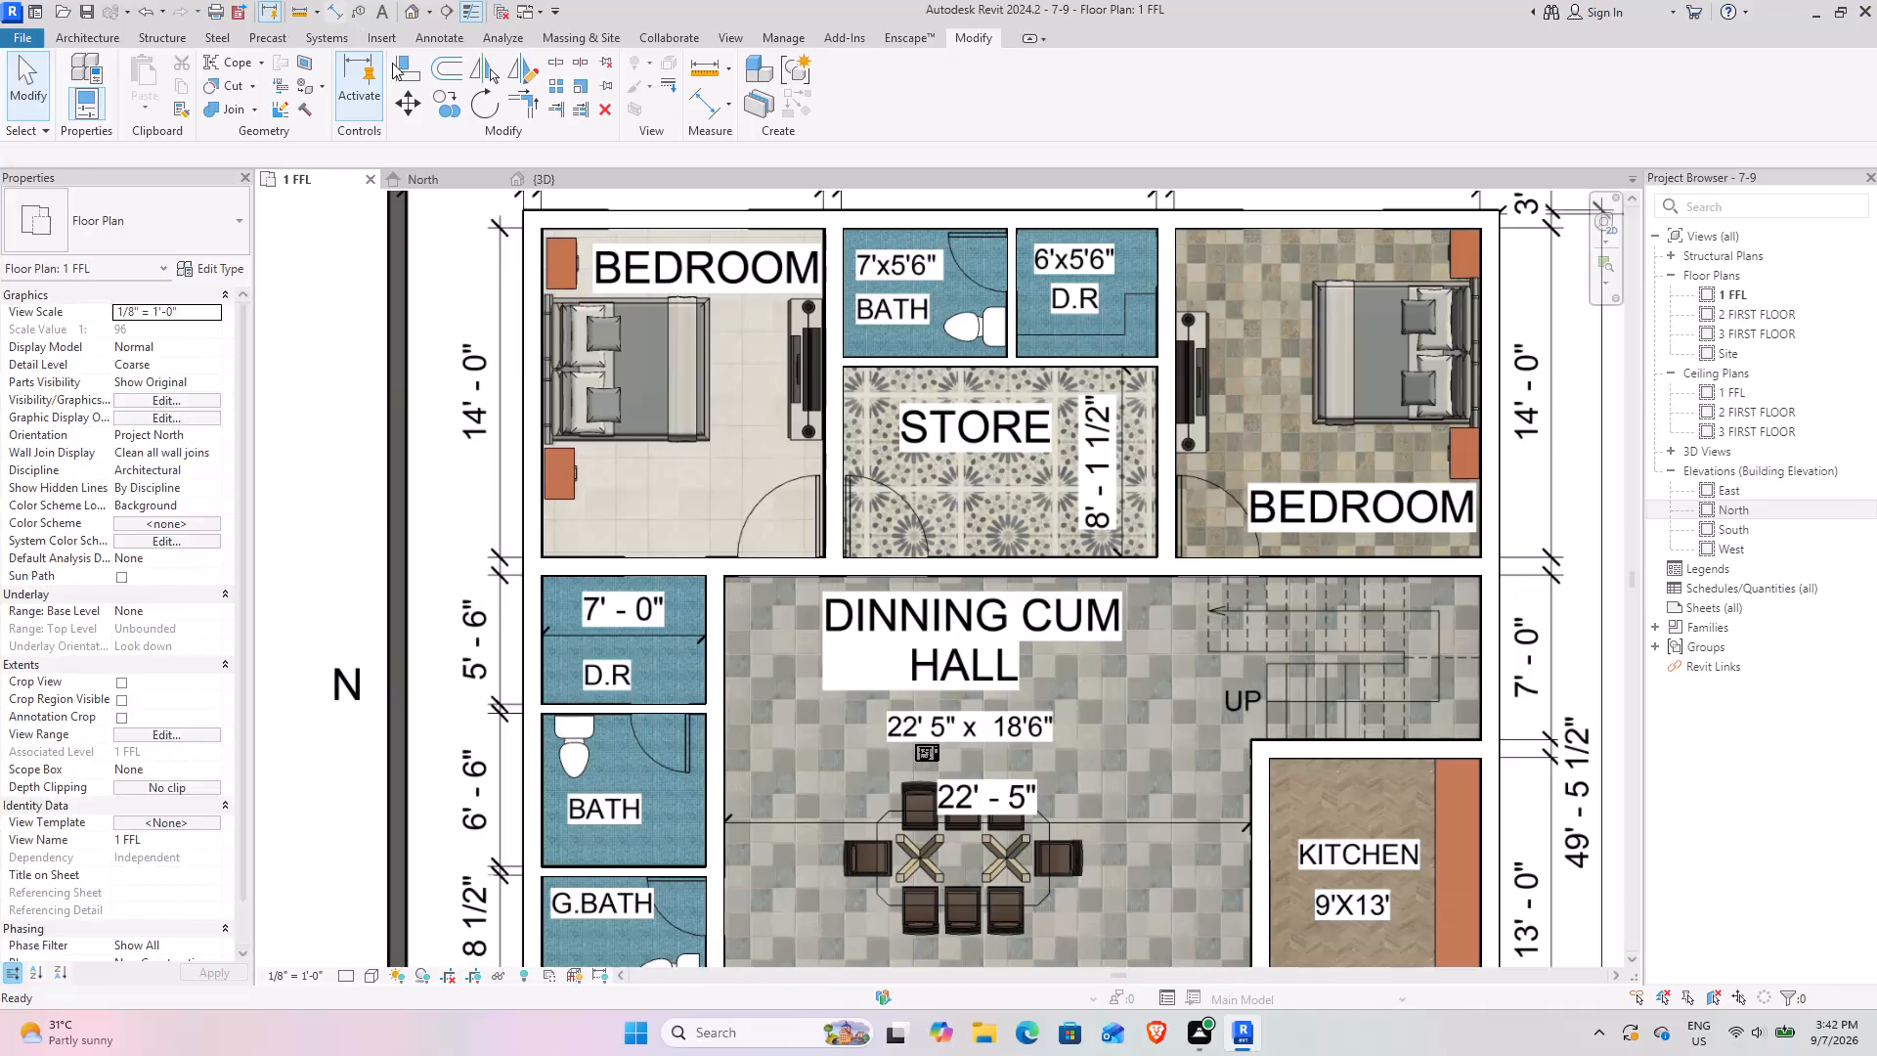
left_click(414, 148)
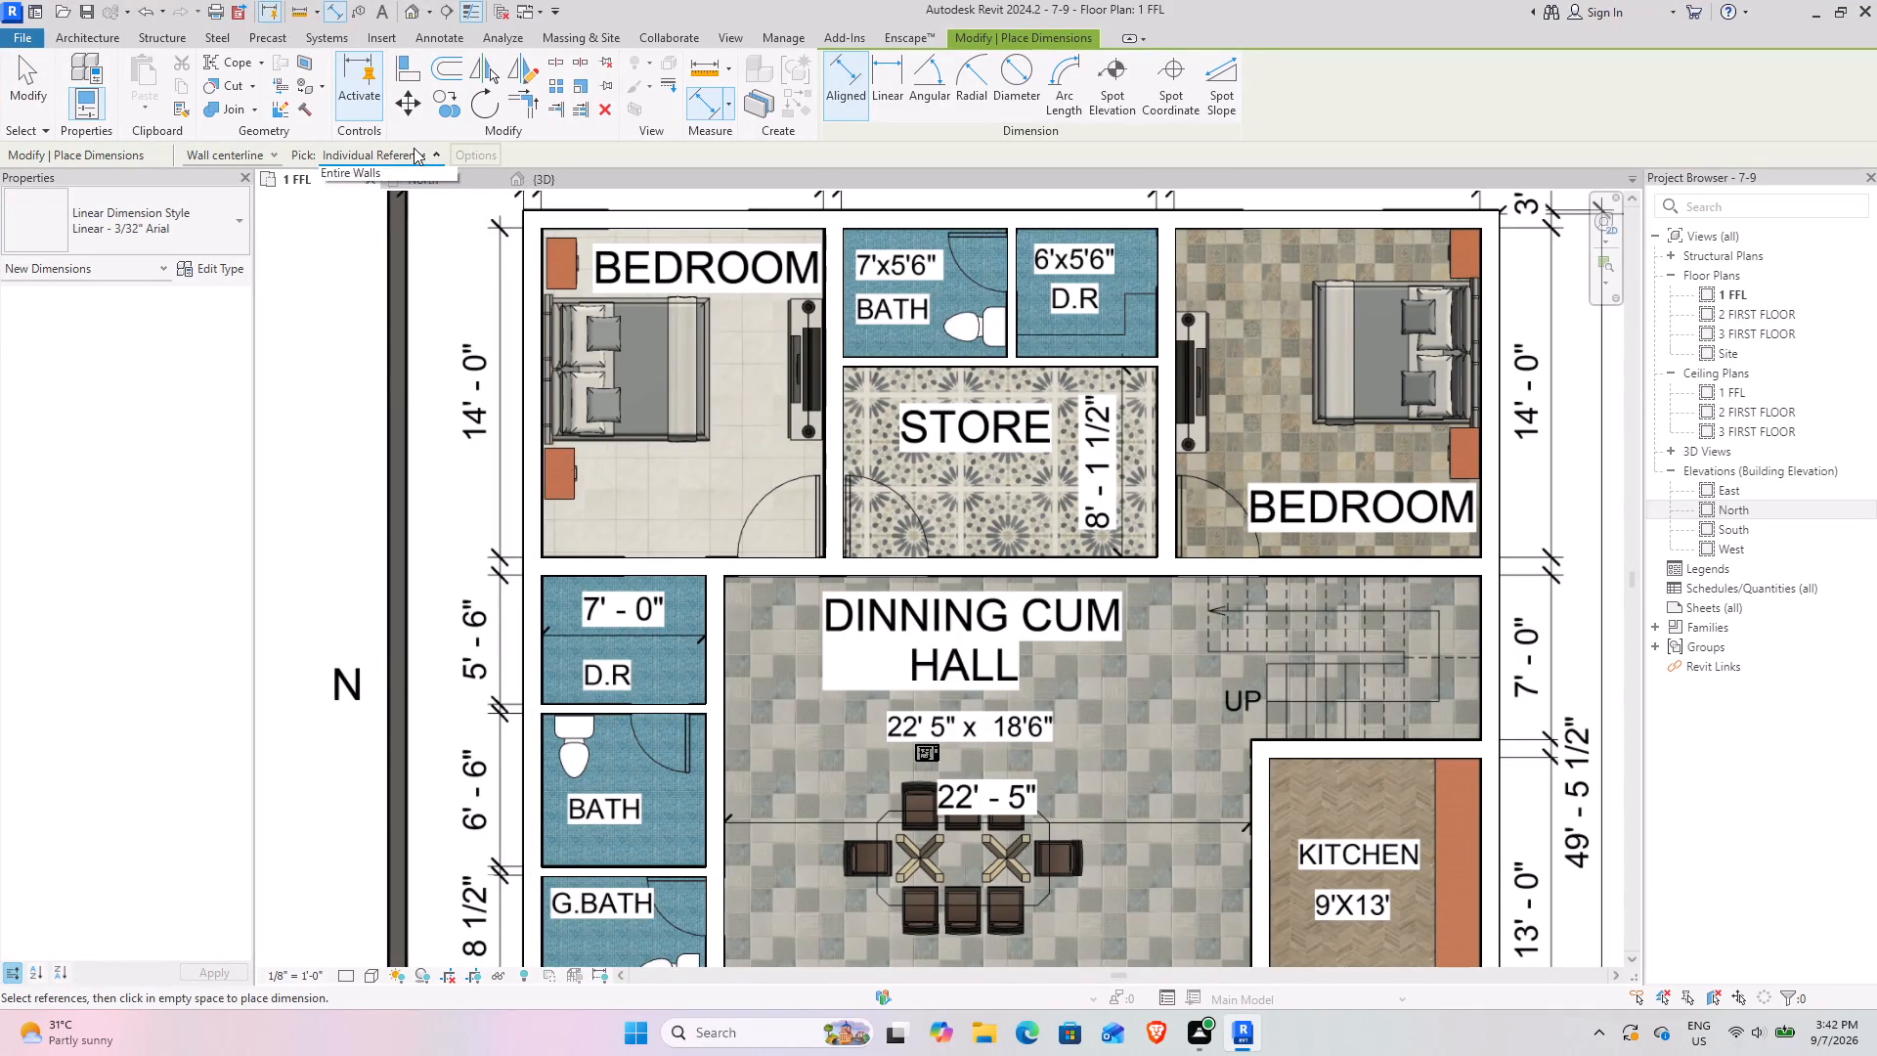
left_click(253, 162)
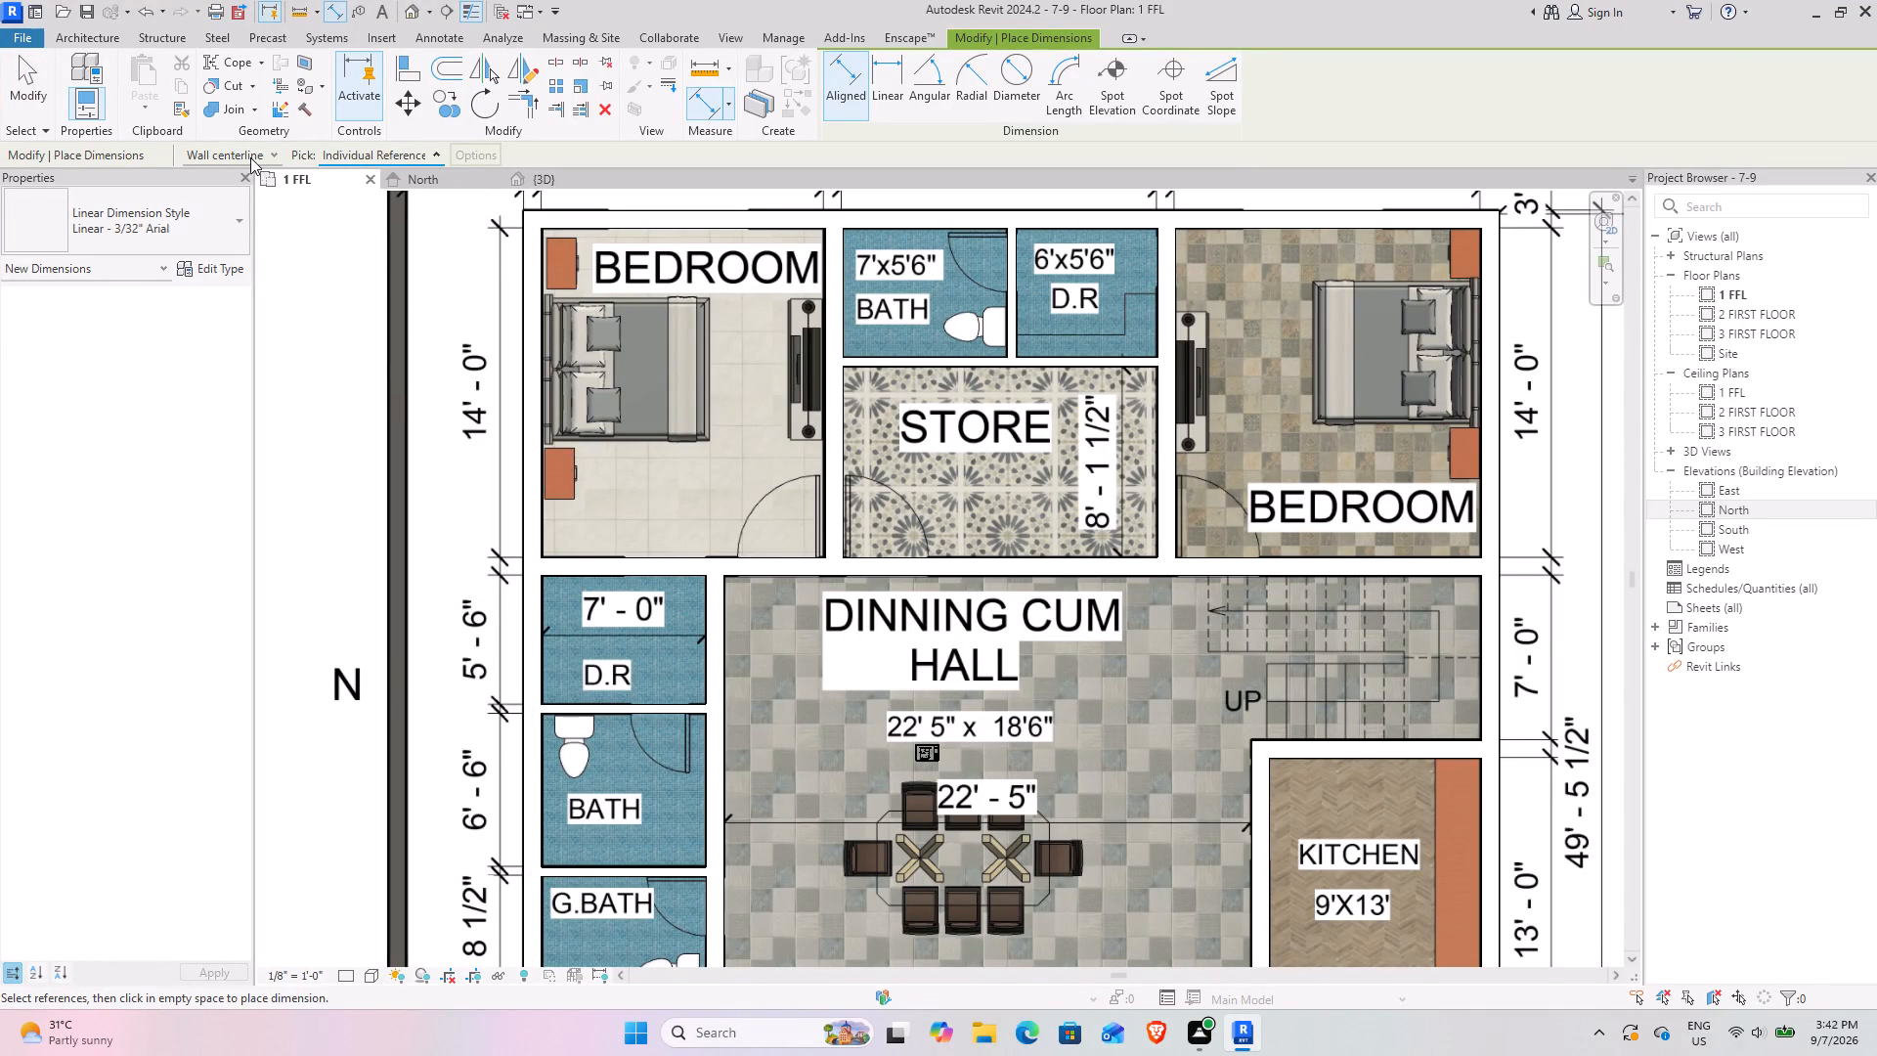
left_click(250, 157)
left_click(245, 193)
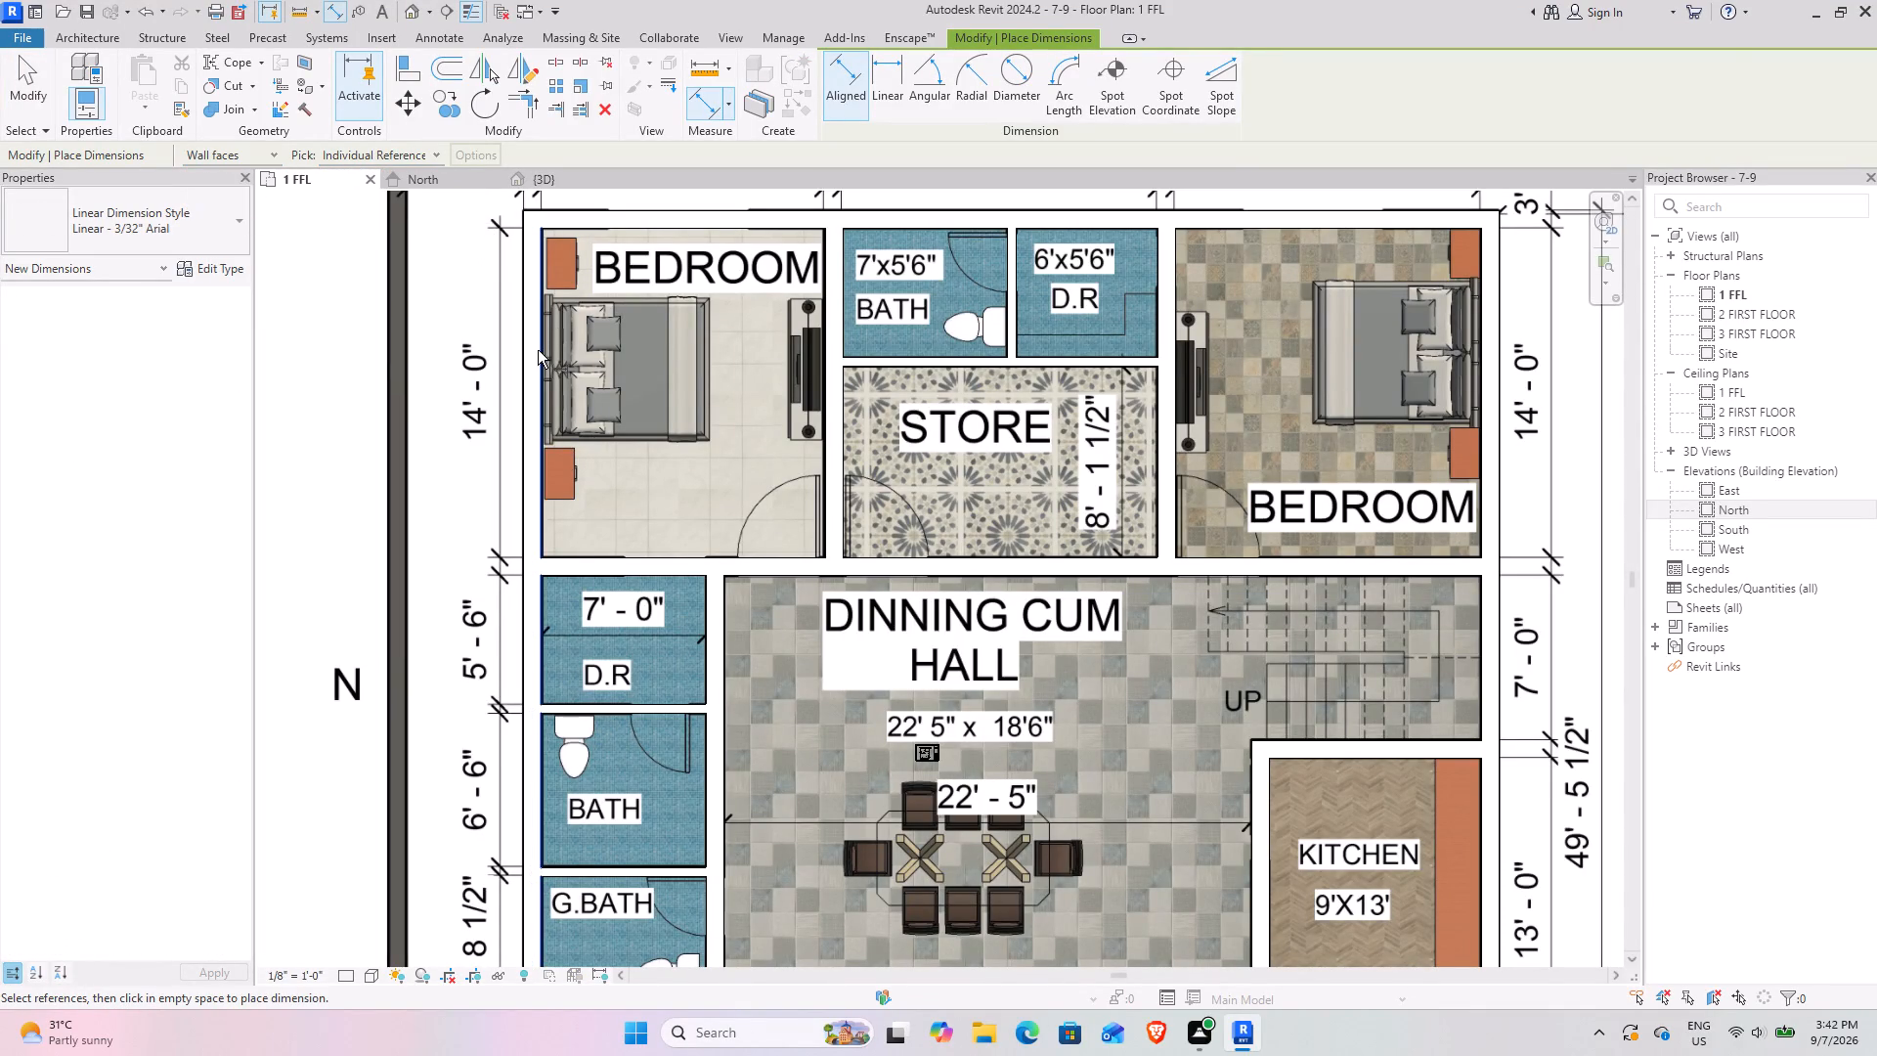
left_click(538, 350)
left_click(823, 385)
middle_click_drag(717, 287, 679, 506)
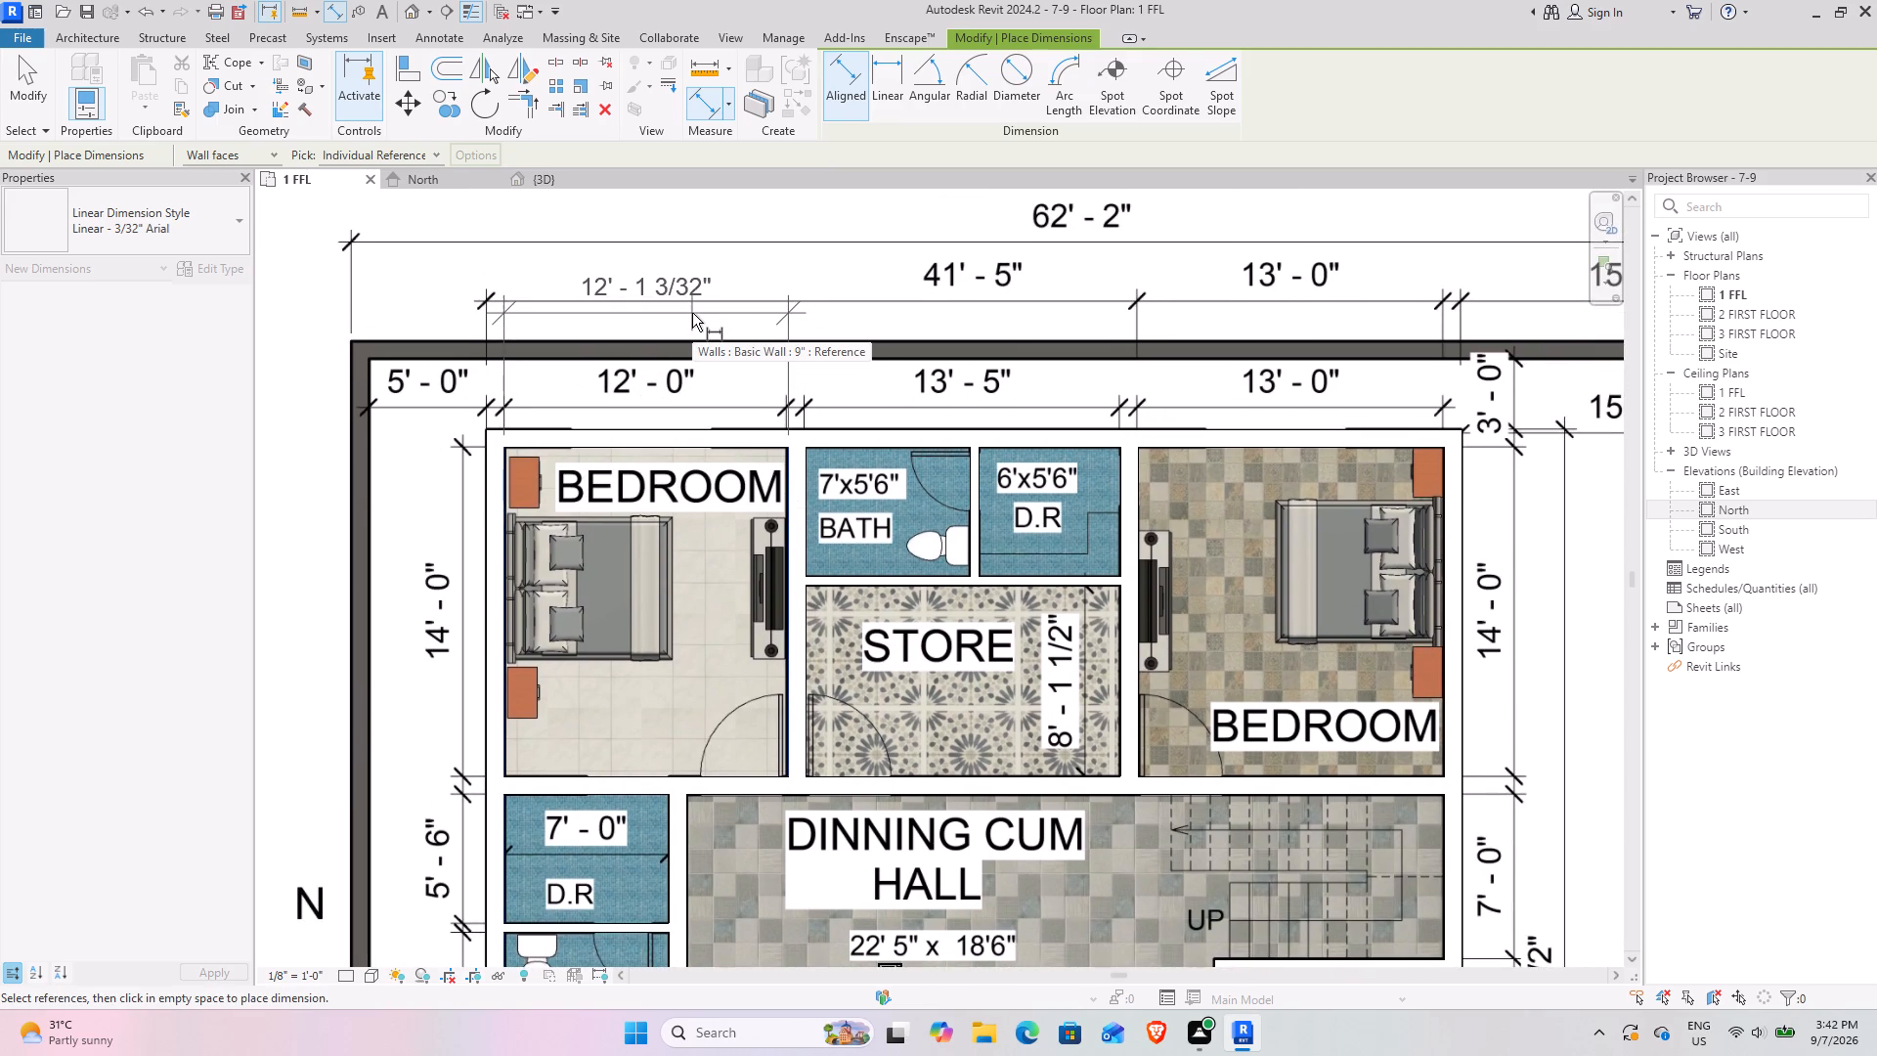
key("Escape")
key("Escape")
key("Escape")
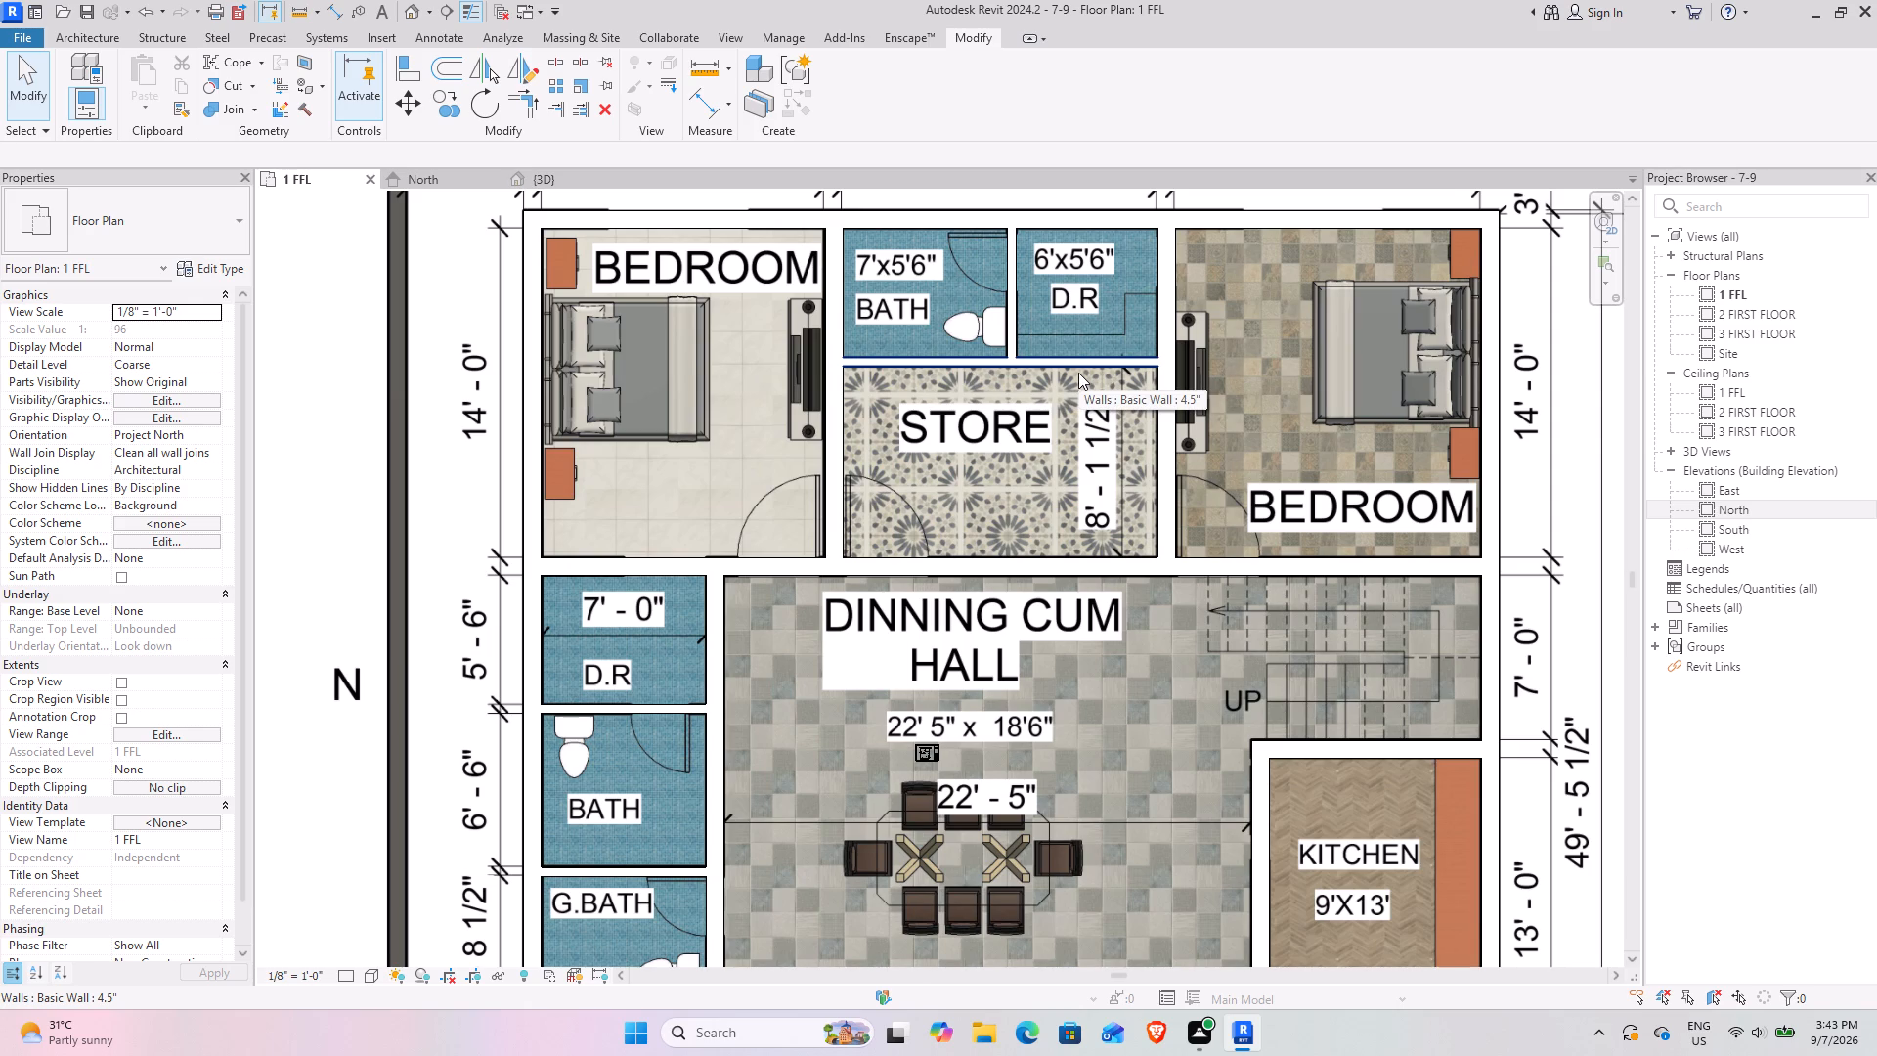
Duplicate the 36" x 84" Single-Flush door type as BEDR and set its width to 3' 6".
scroll(619, 403, "down", 3)
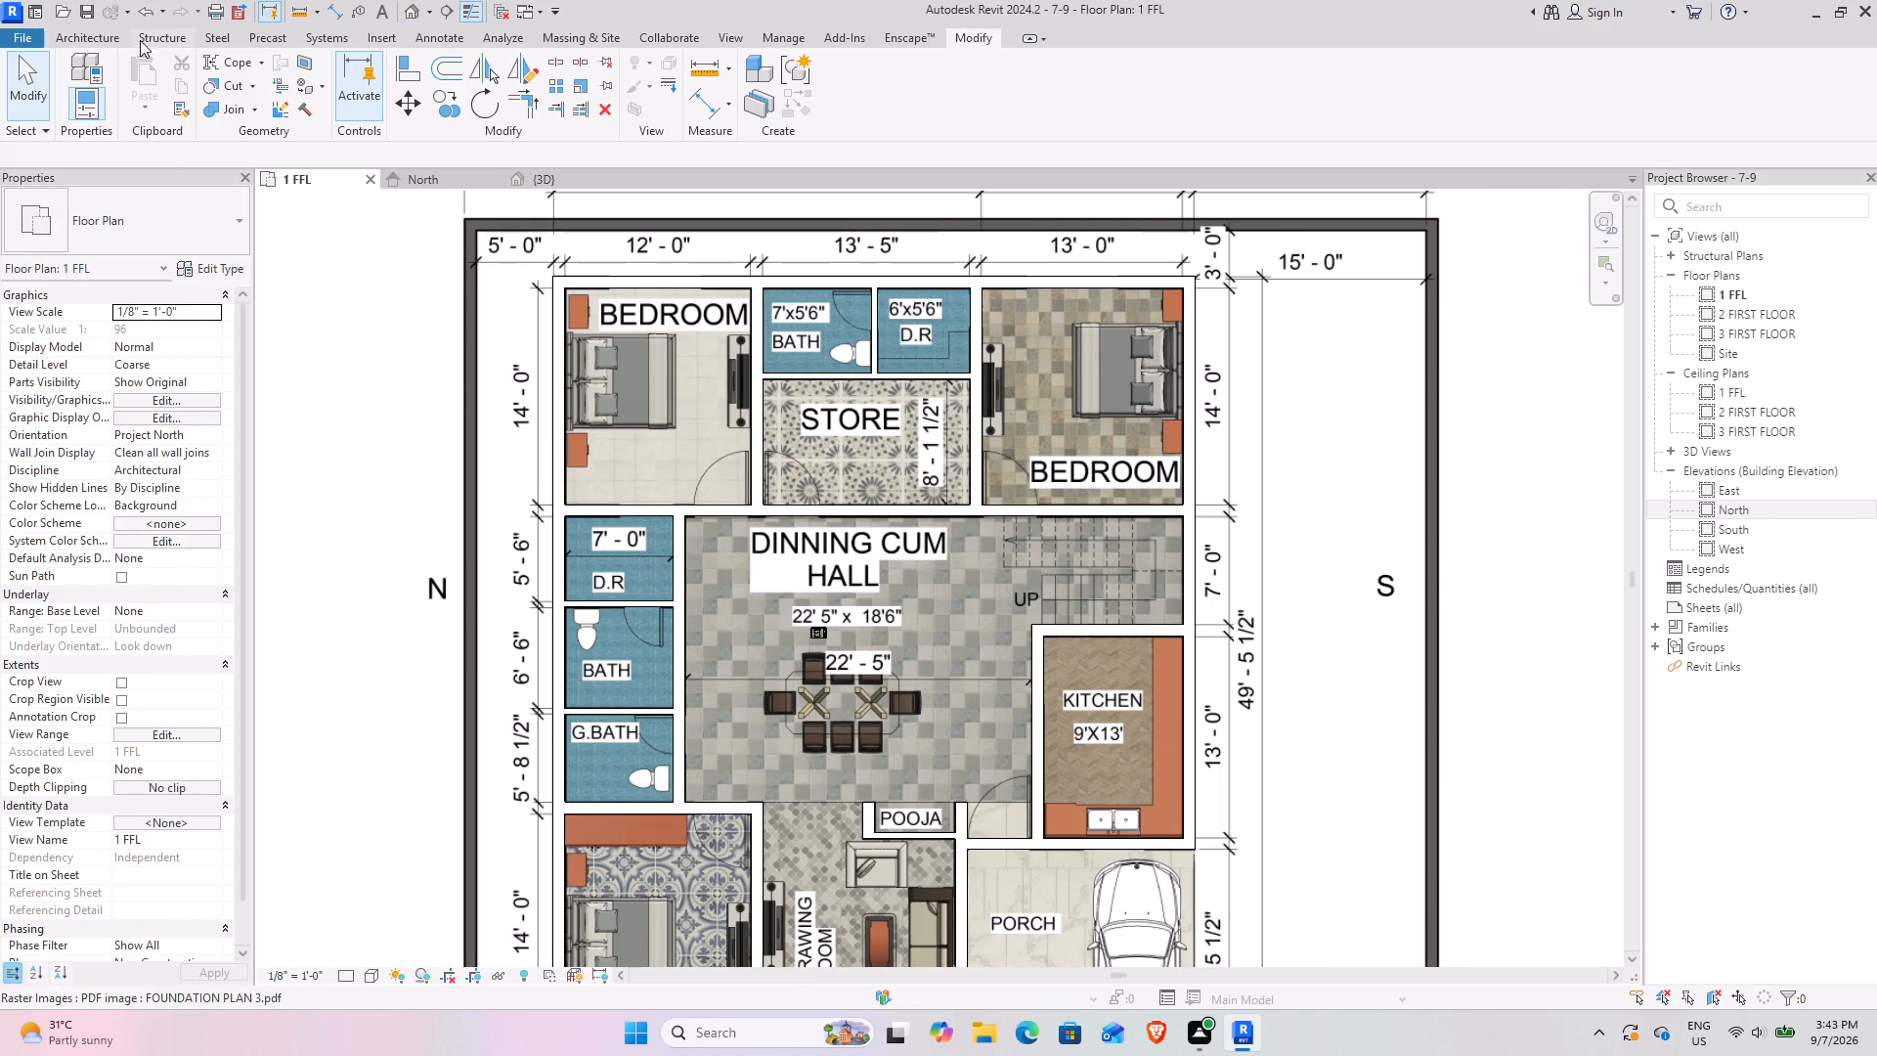
left_click(86, 37)
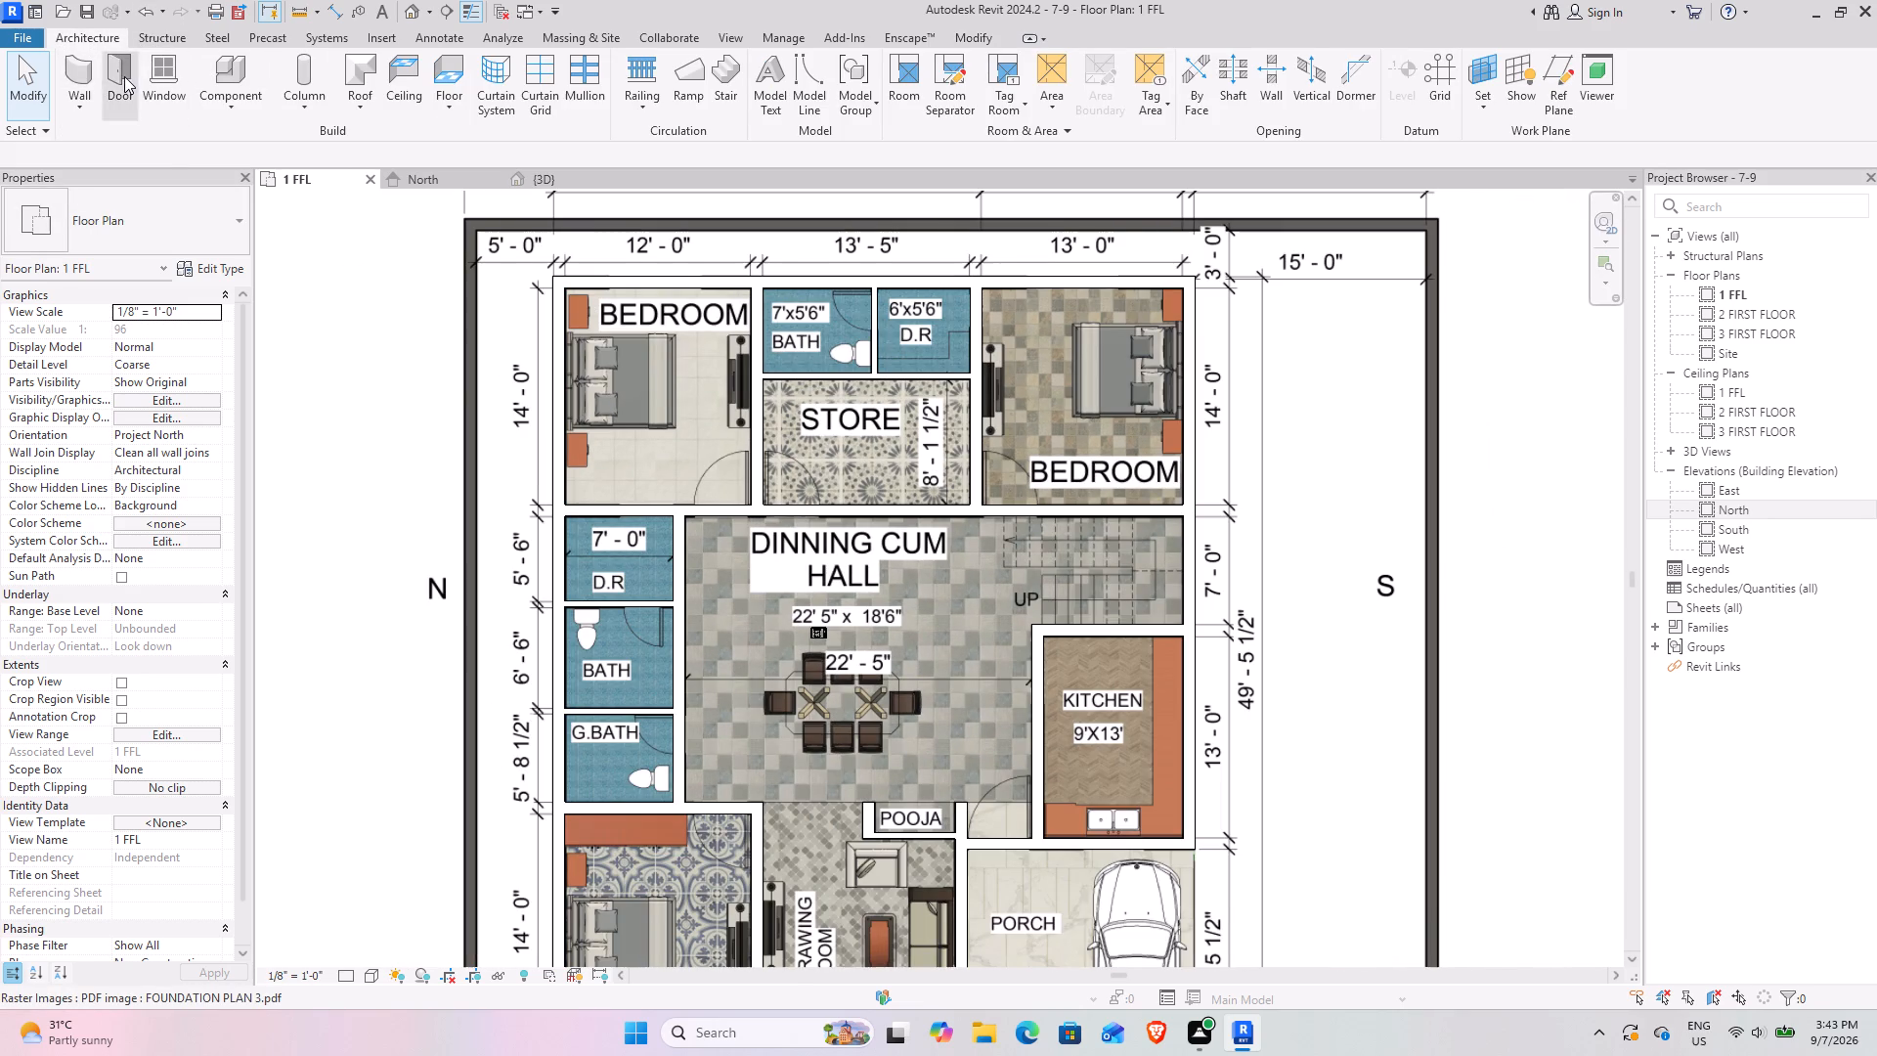
left_click(124, 76)
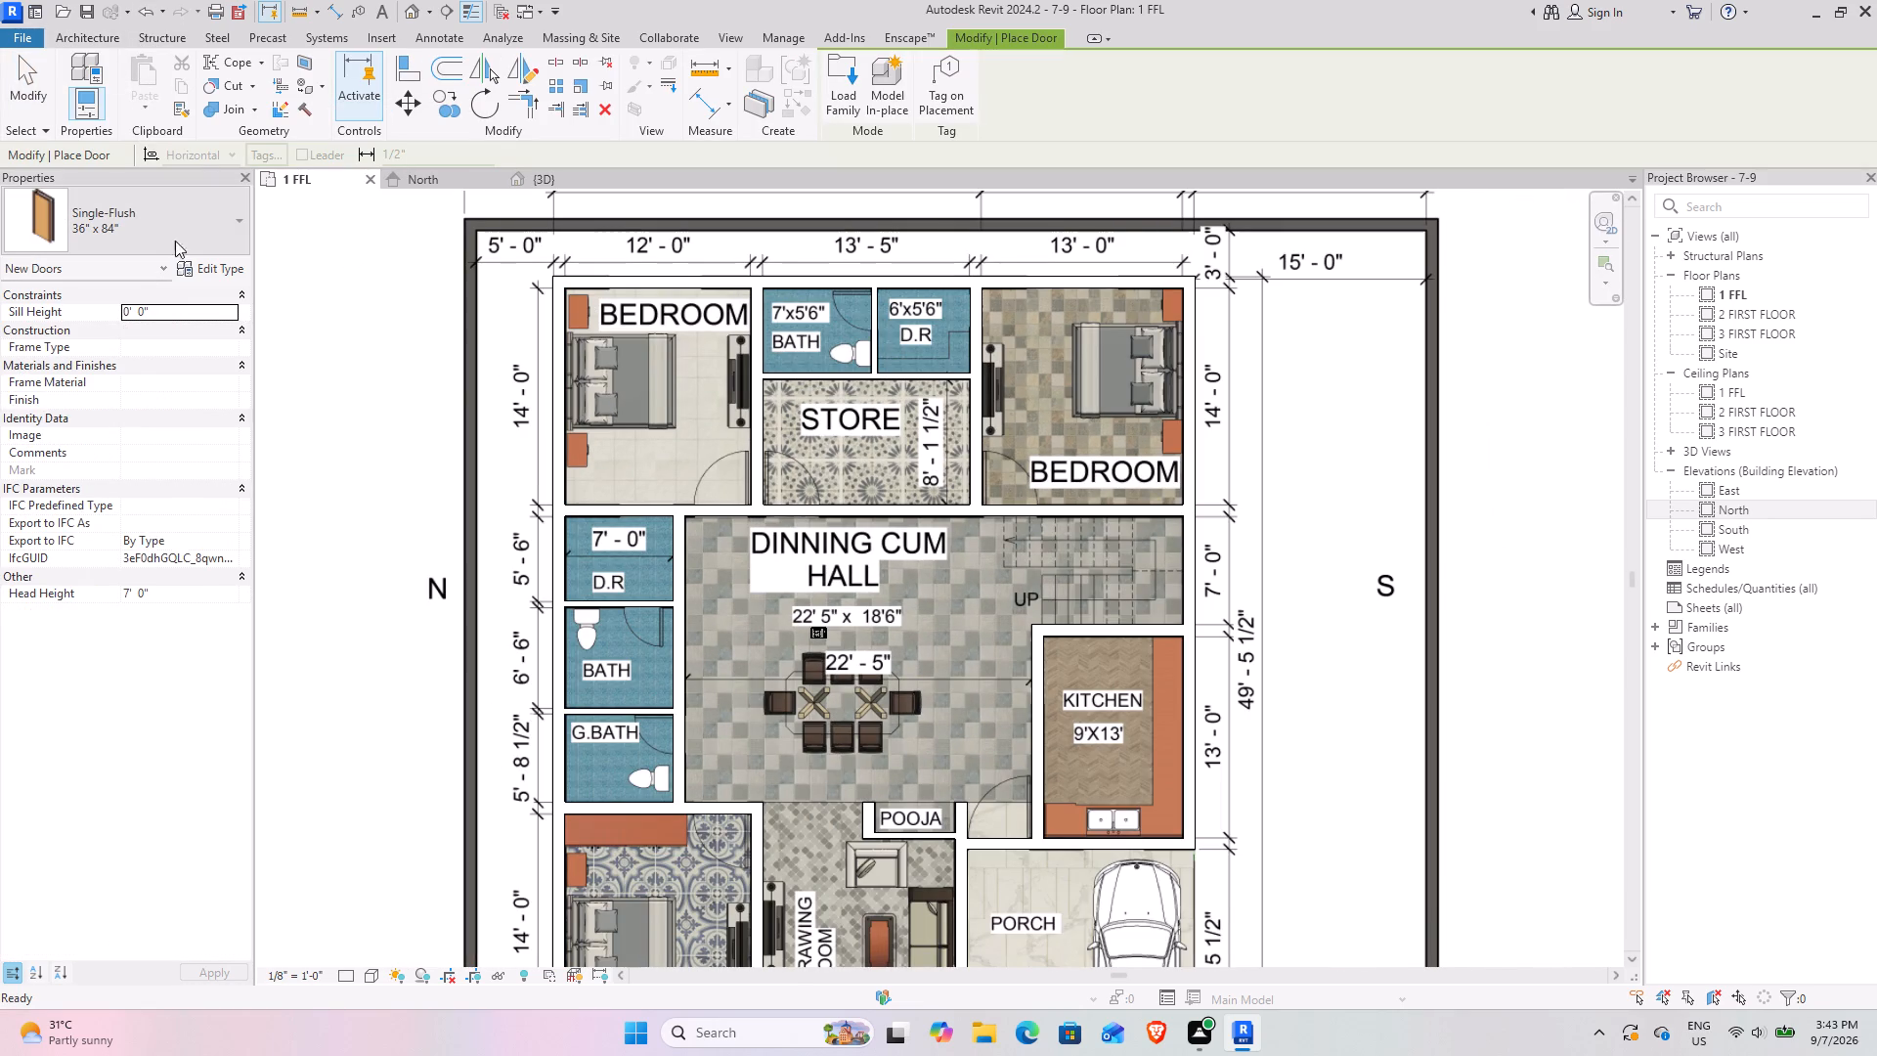
left_click(191, 273)
left_click(1303, 297)
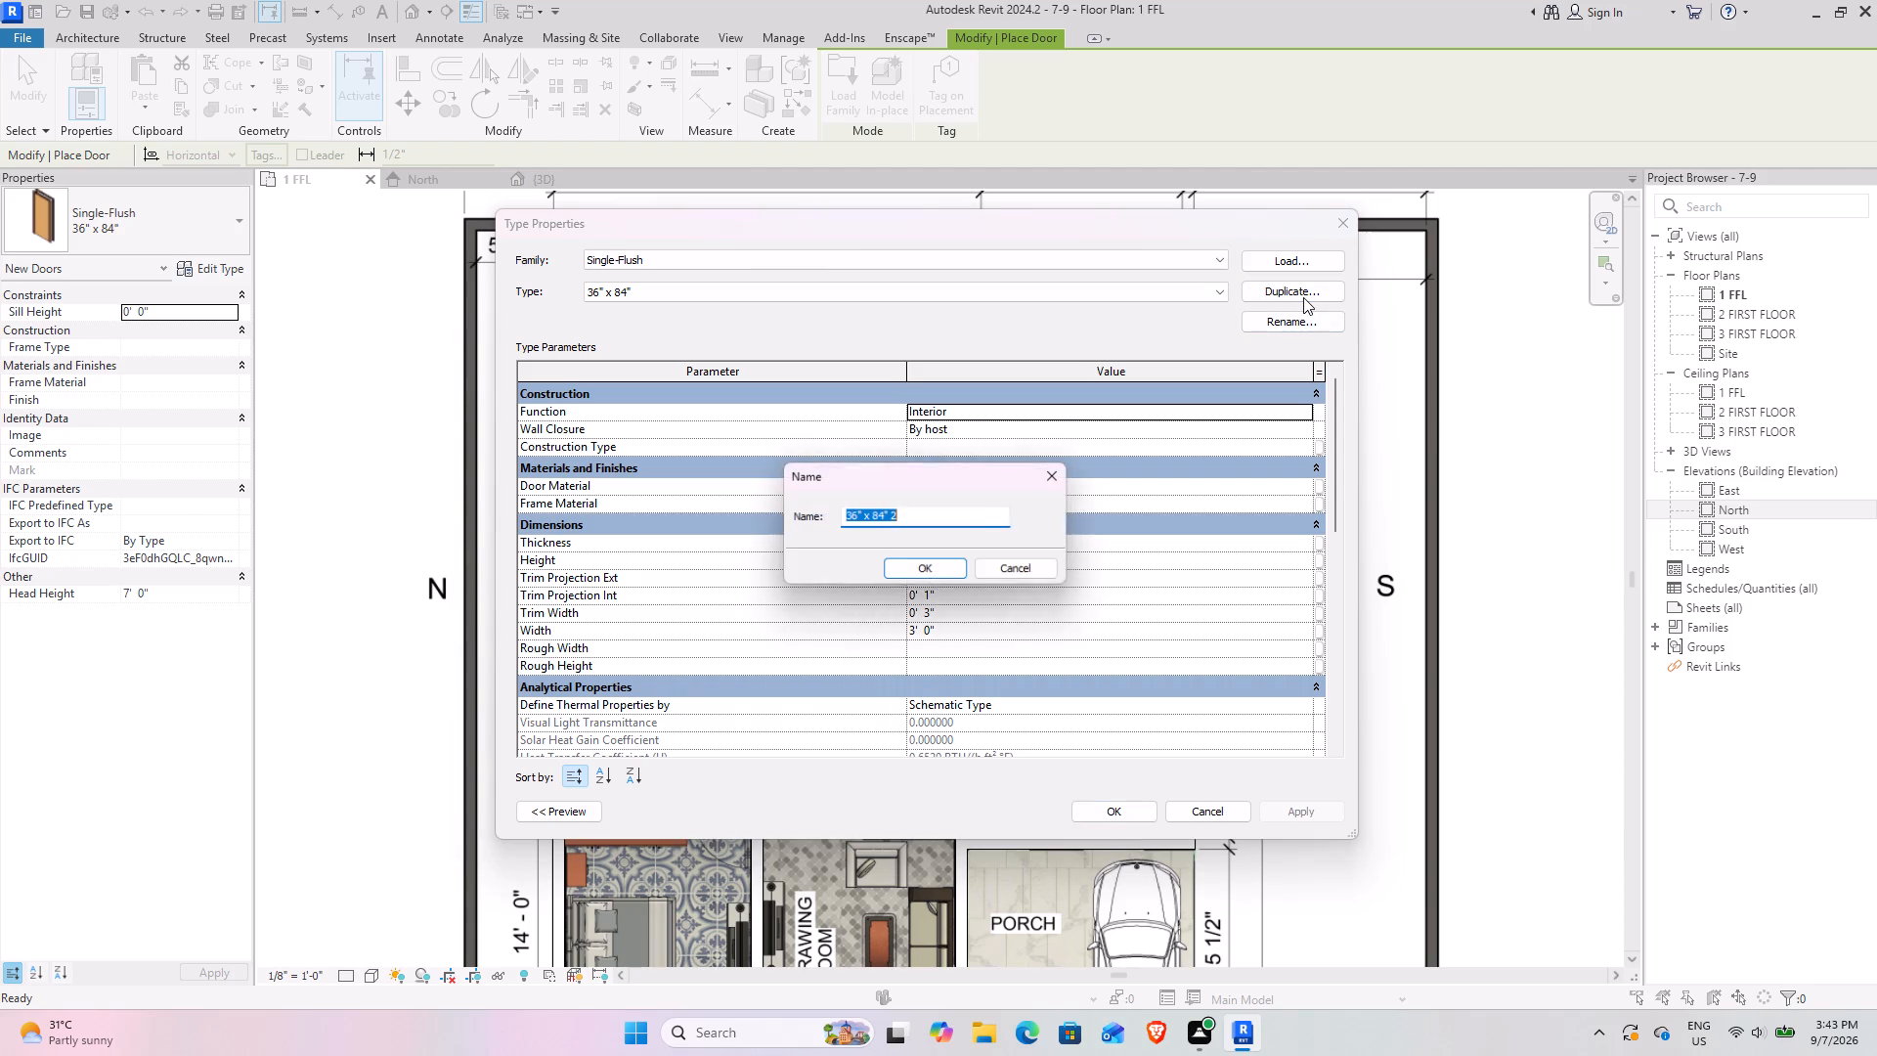
type("BED")
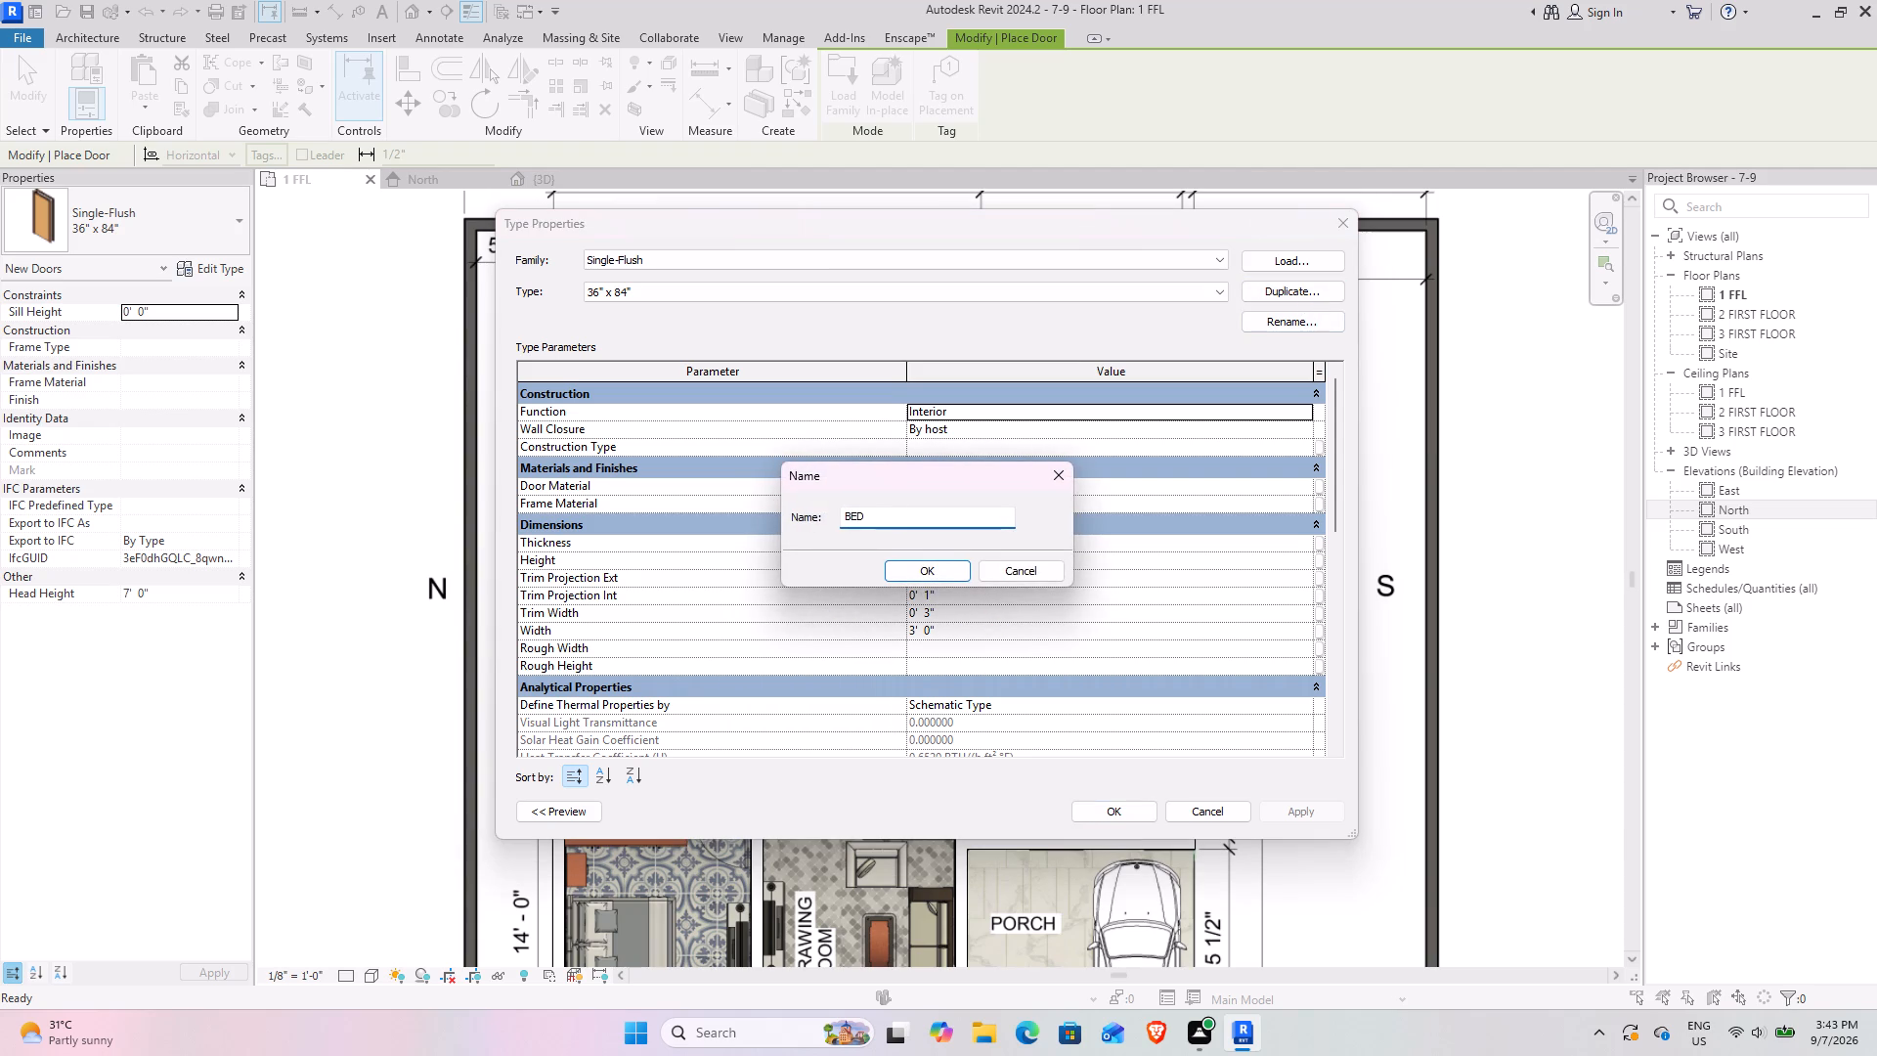
key("r")
key("Return")
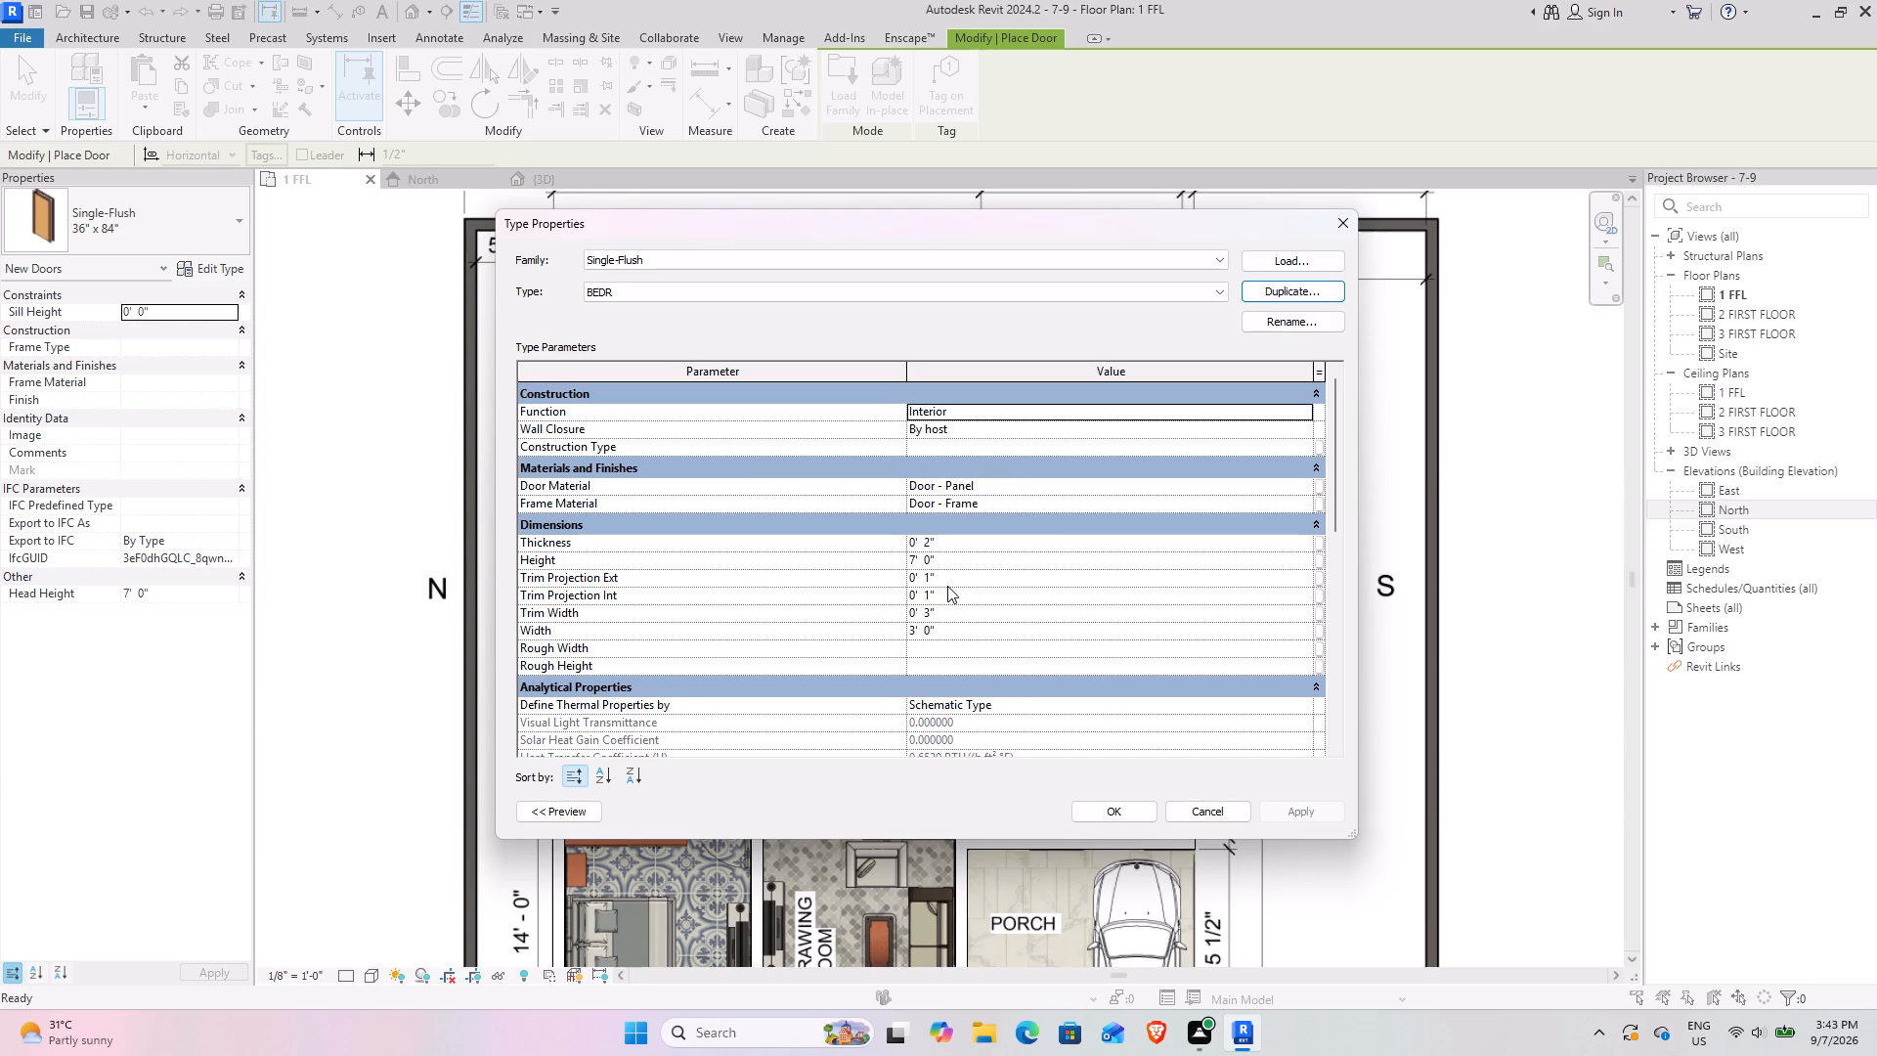
left_click(953, 630)
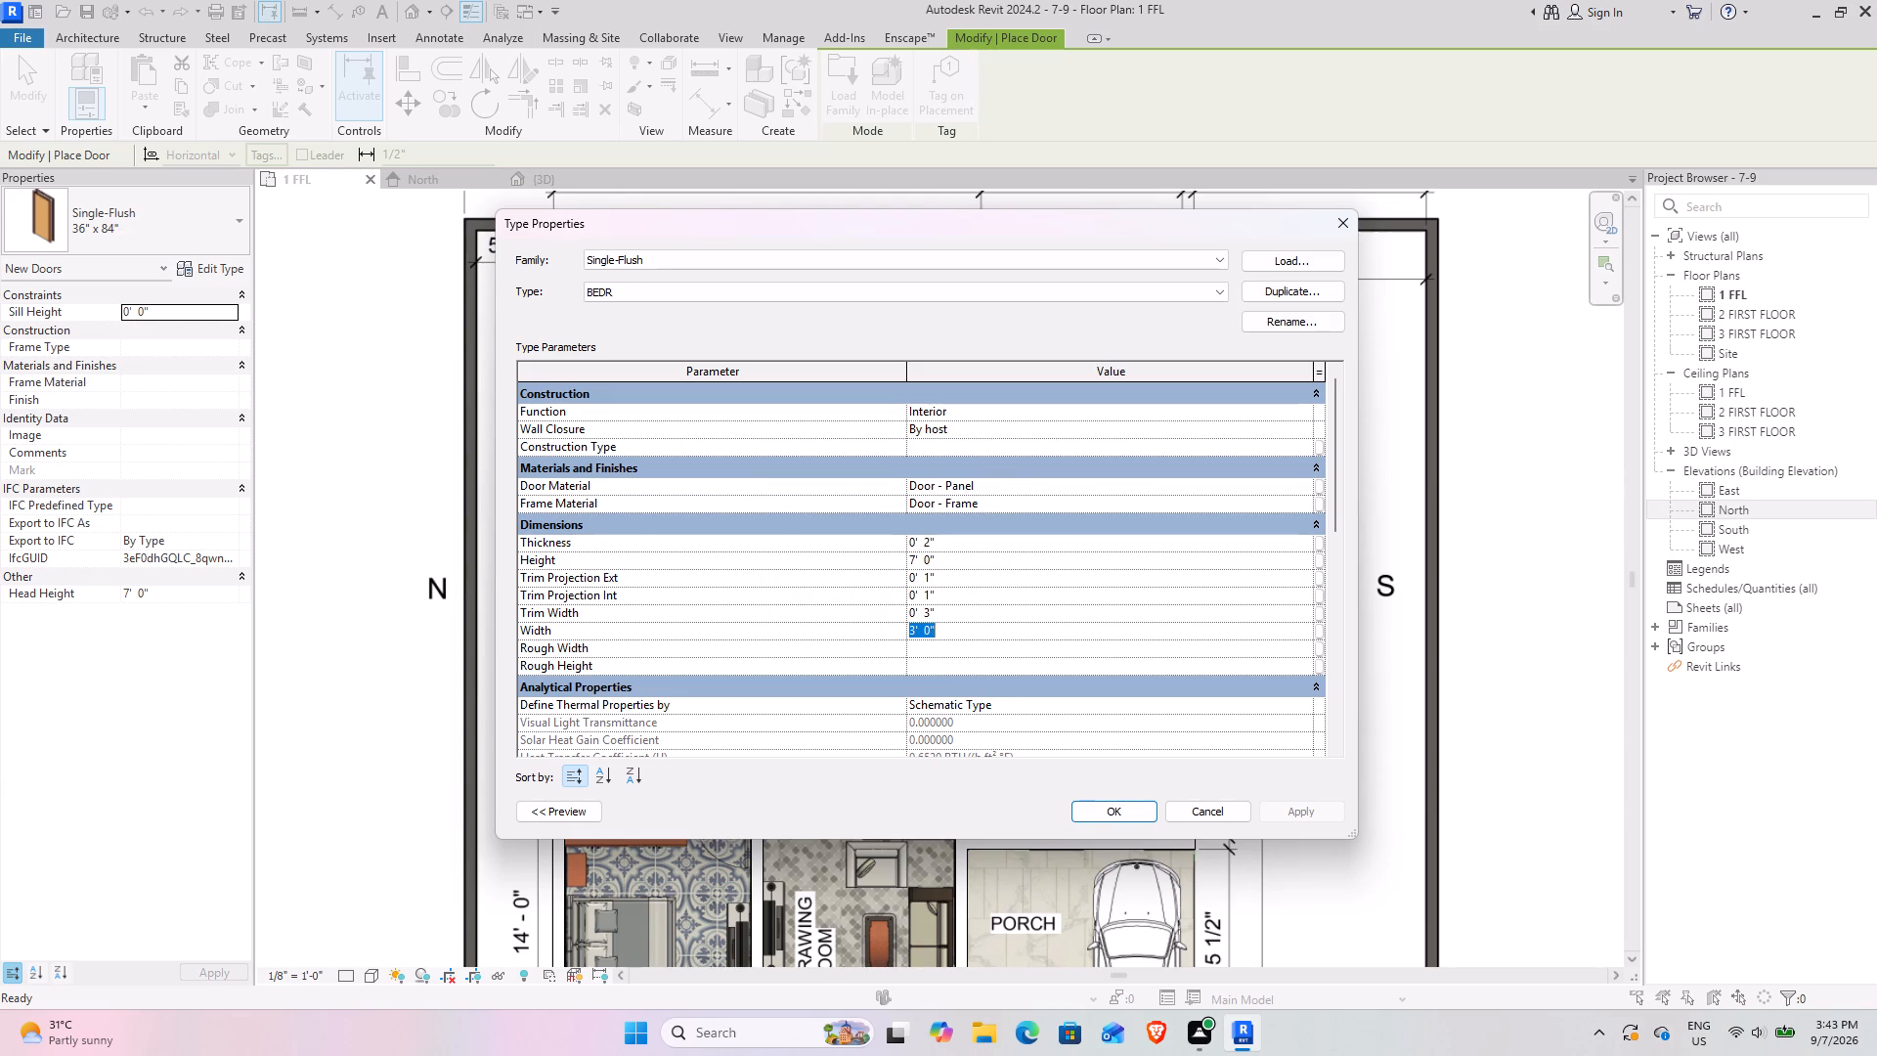
key("3")
type("'6")
key("Return")
left_click(1274, 814)
left_click(1121, 801)
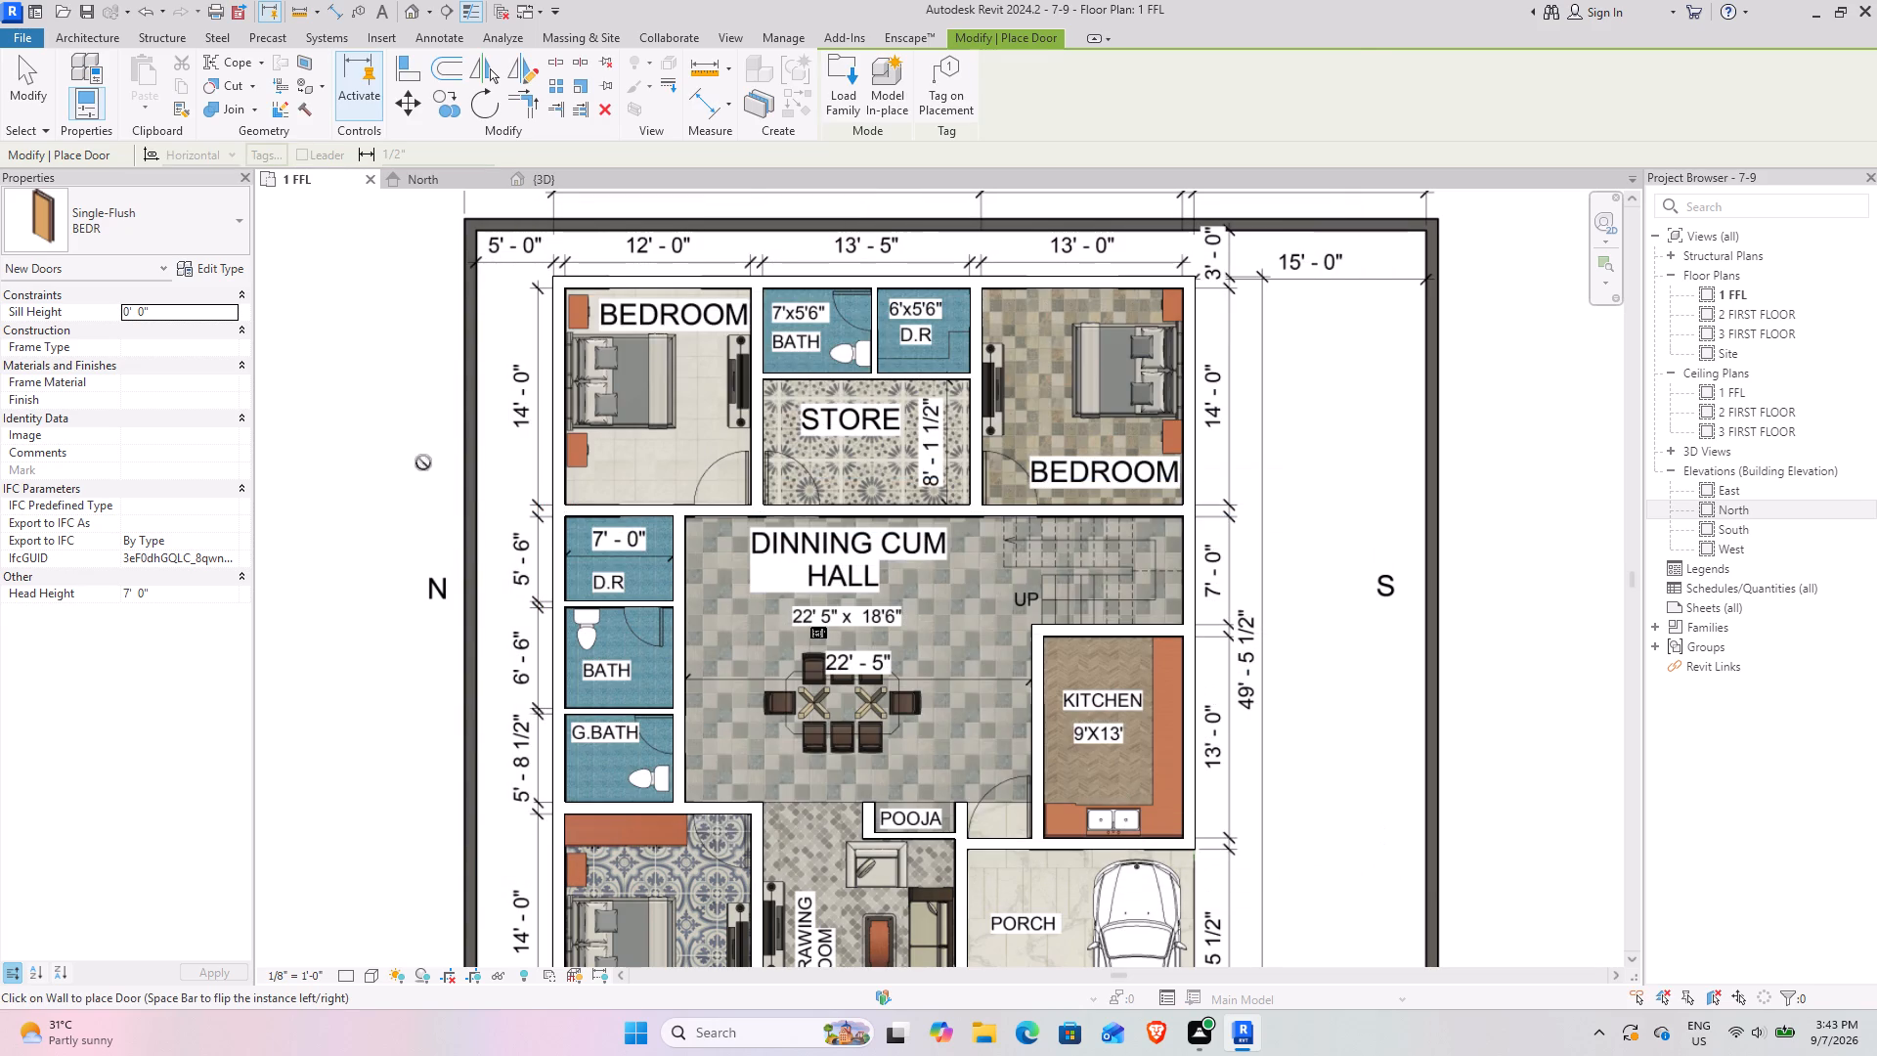
left_click(26, 89)
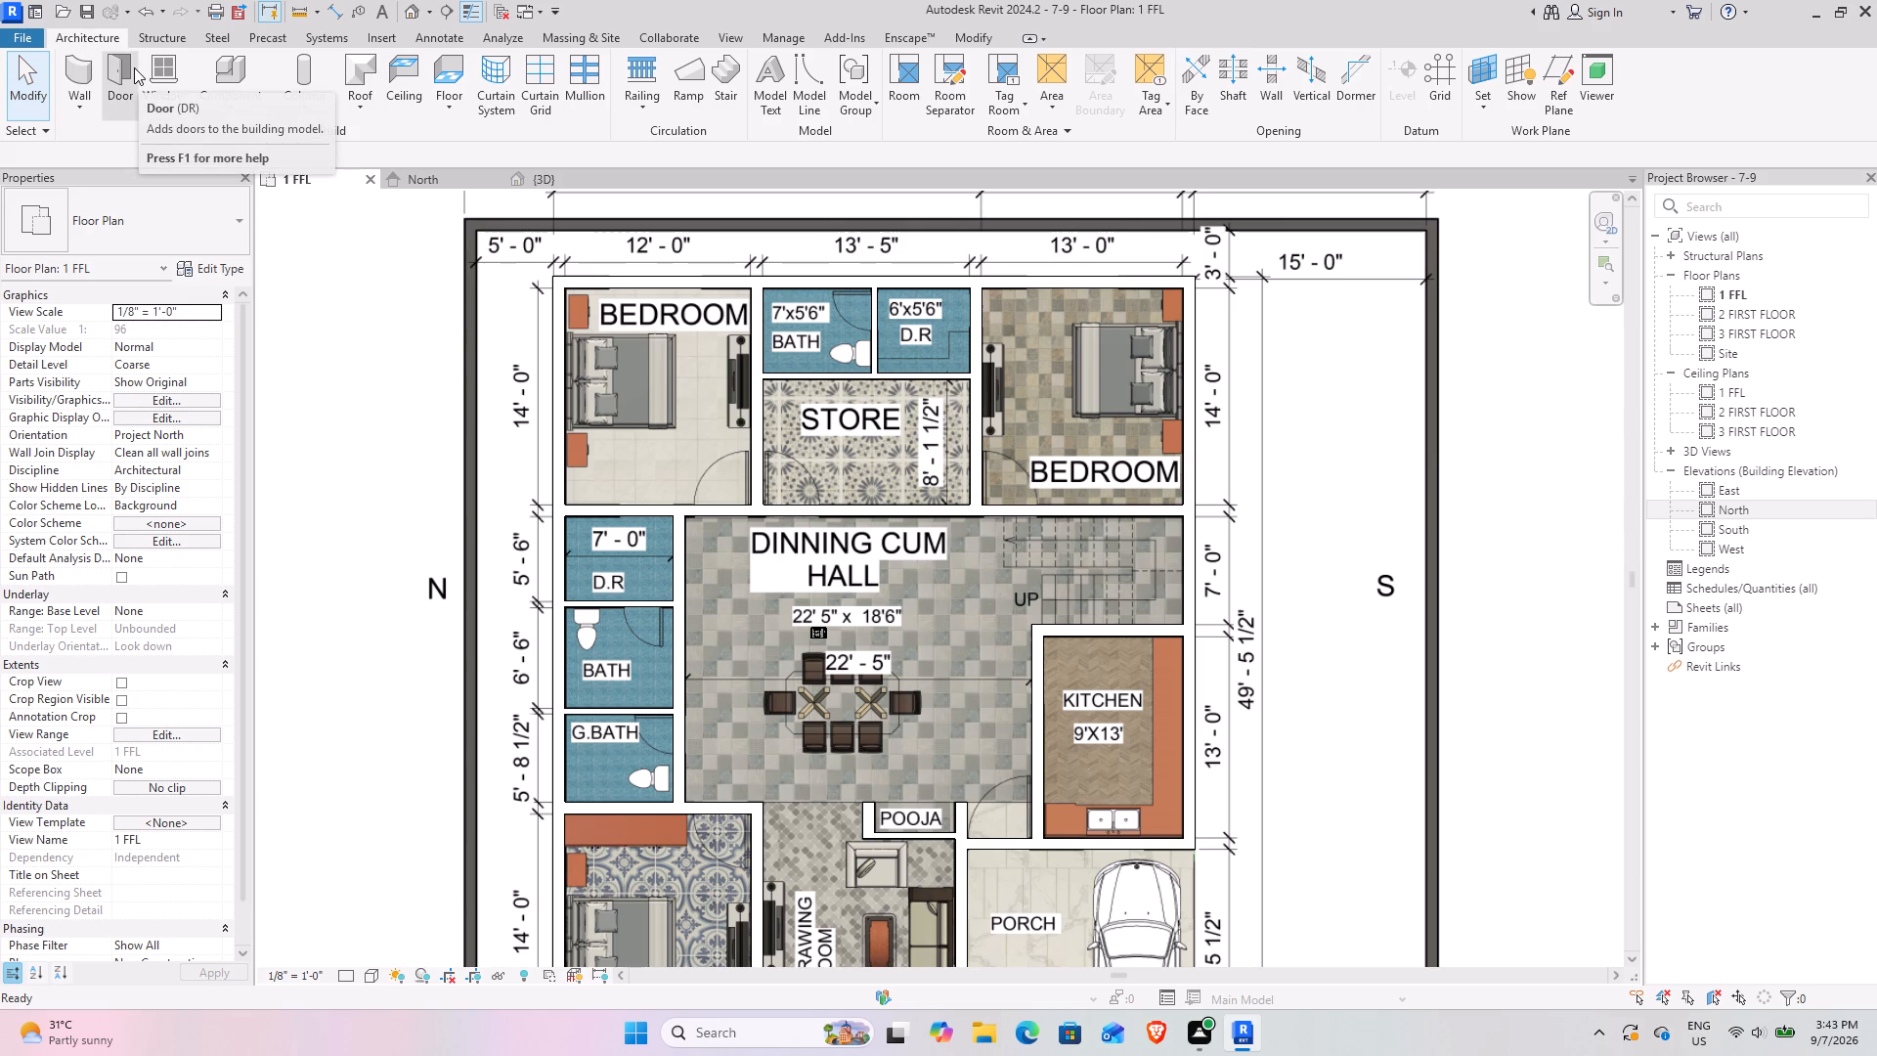
Place a BEDR door over the plan's door symbol in the N-side bedroom's wall to the dining hall, beside STORE.
left_click(119, 85)
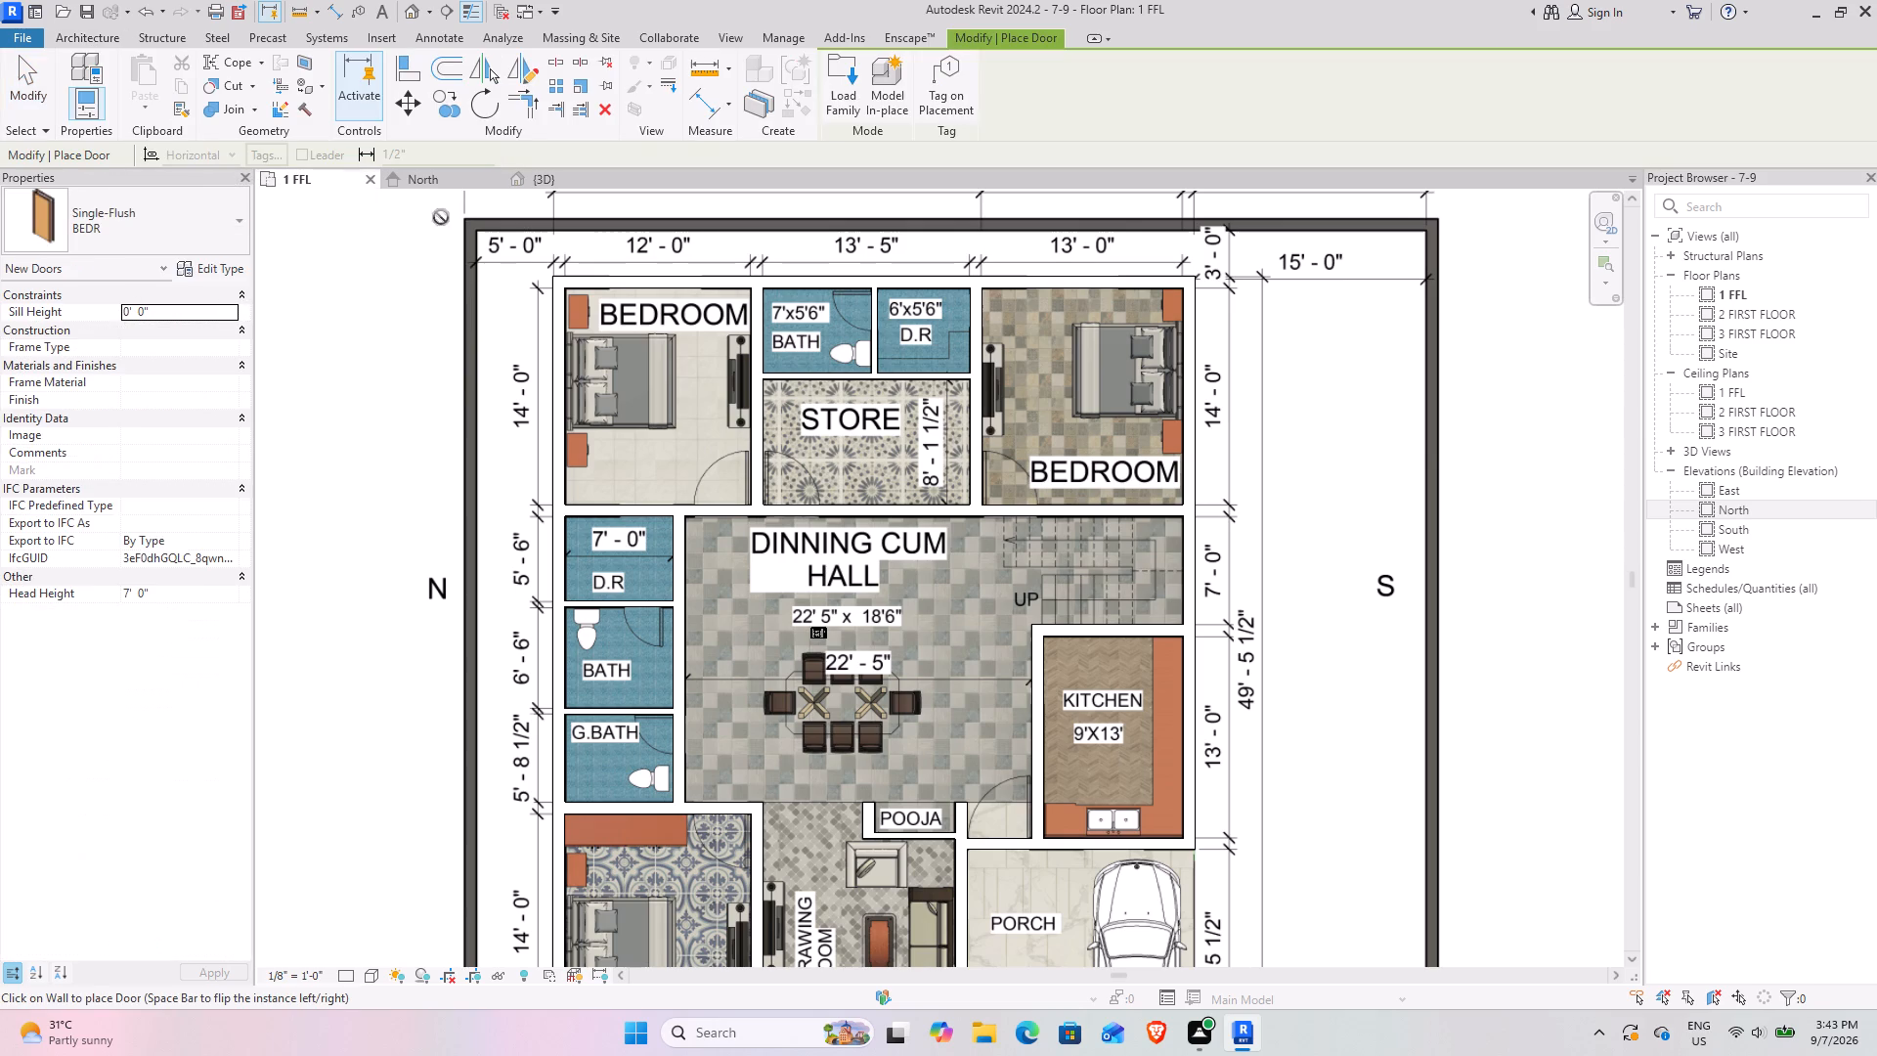
scroll(722, 493, "up", 8)
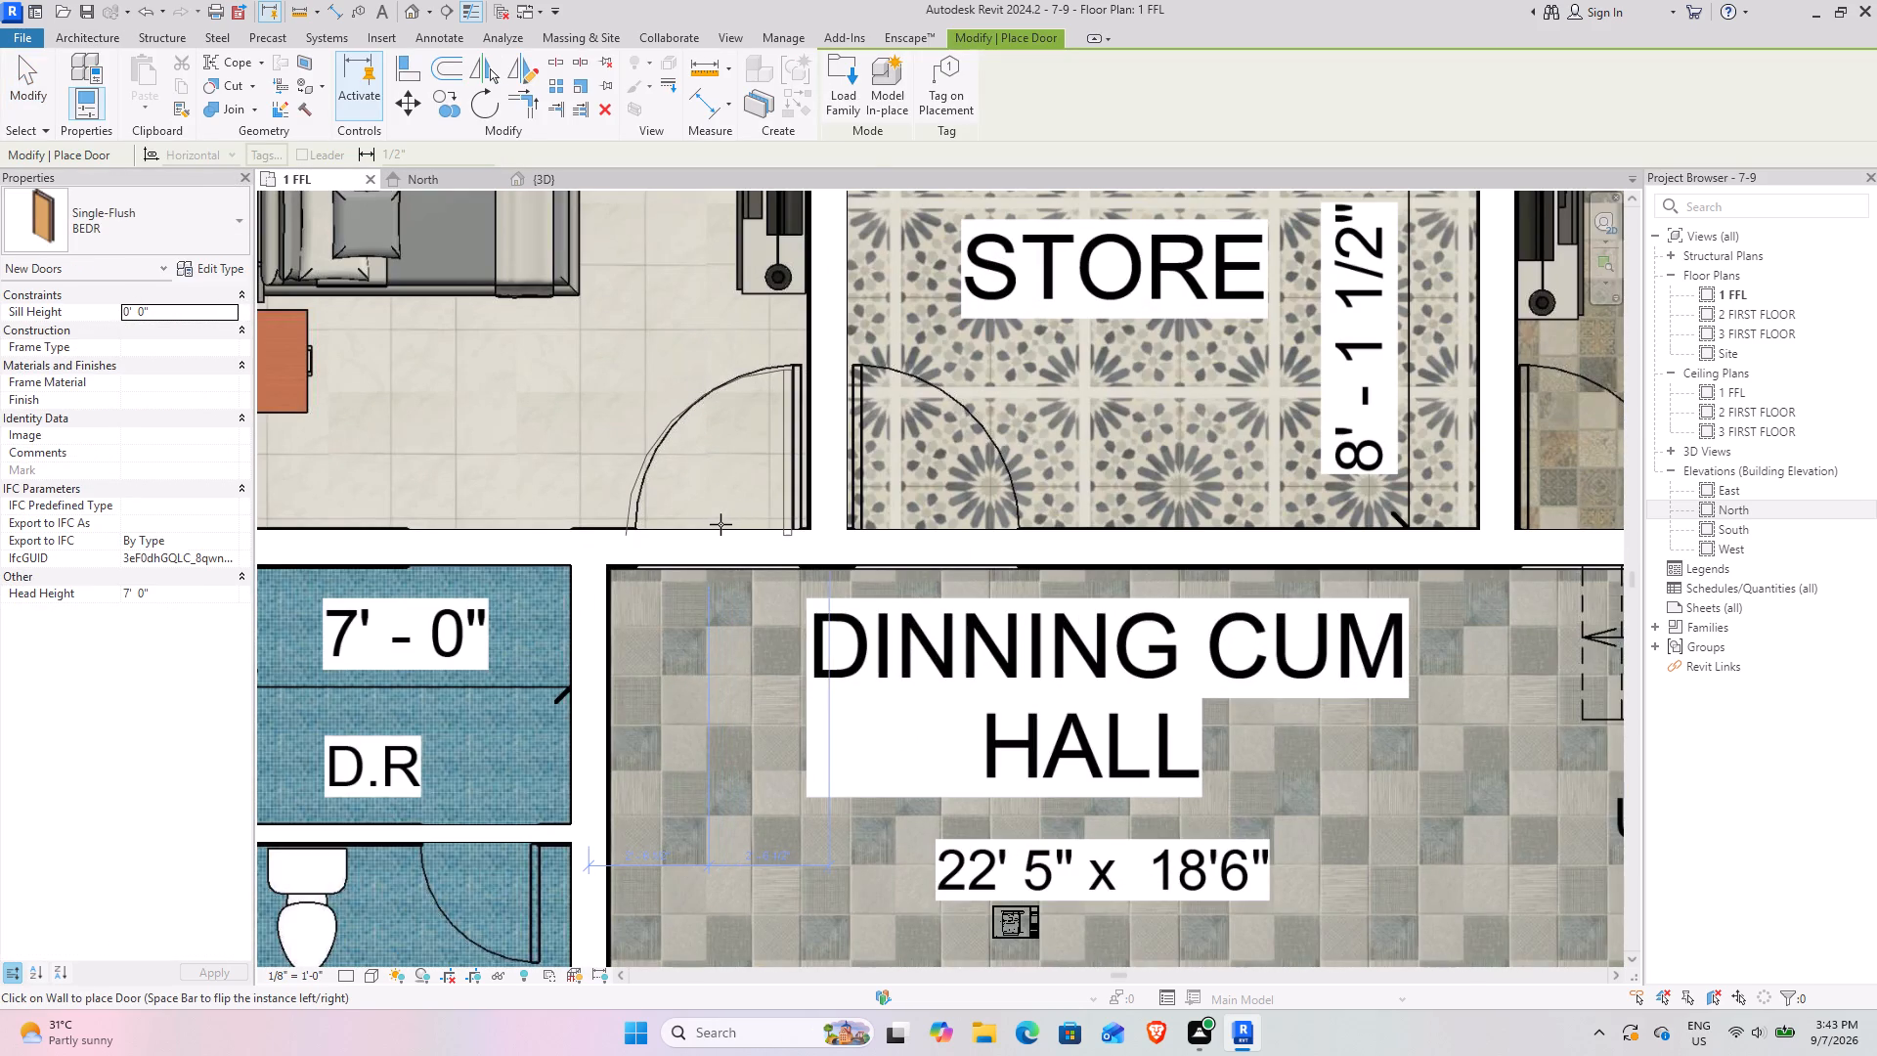
left_click(720, 524)
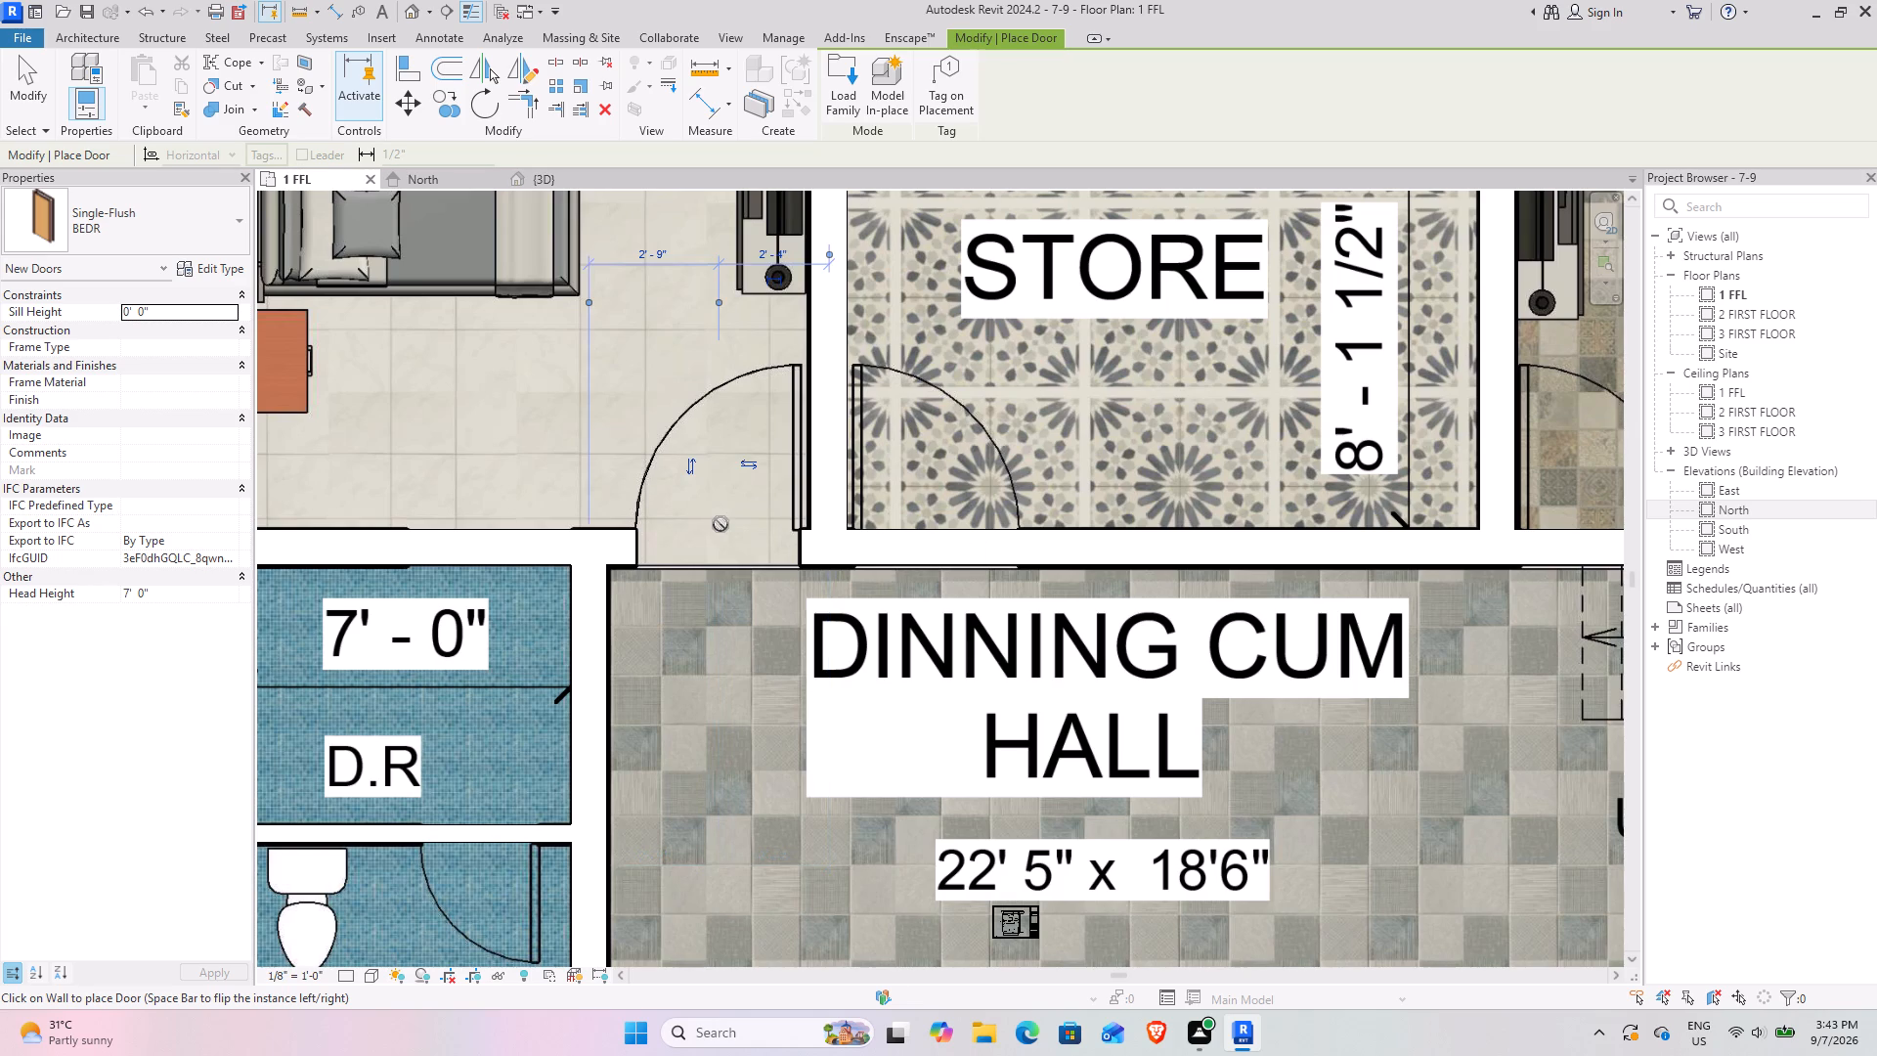
Place a BEDR door in the S-side bedroom's wall by the stairs, flipped to hinge on the STORE side and swing into the bedroom.
scroll(922, 512, "up", 6)
scroll(931, 524, "down", 10)
middle_click_drag(942, 541, 851, 590)
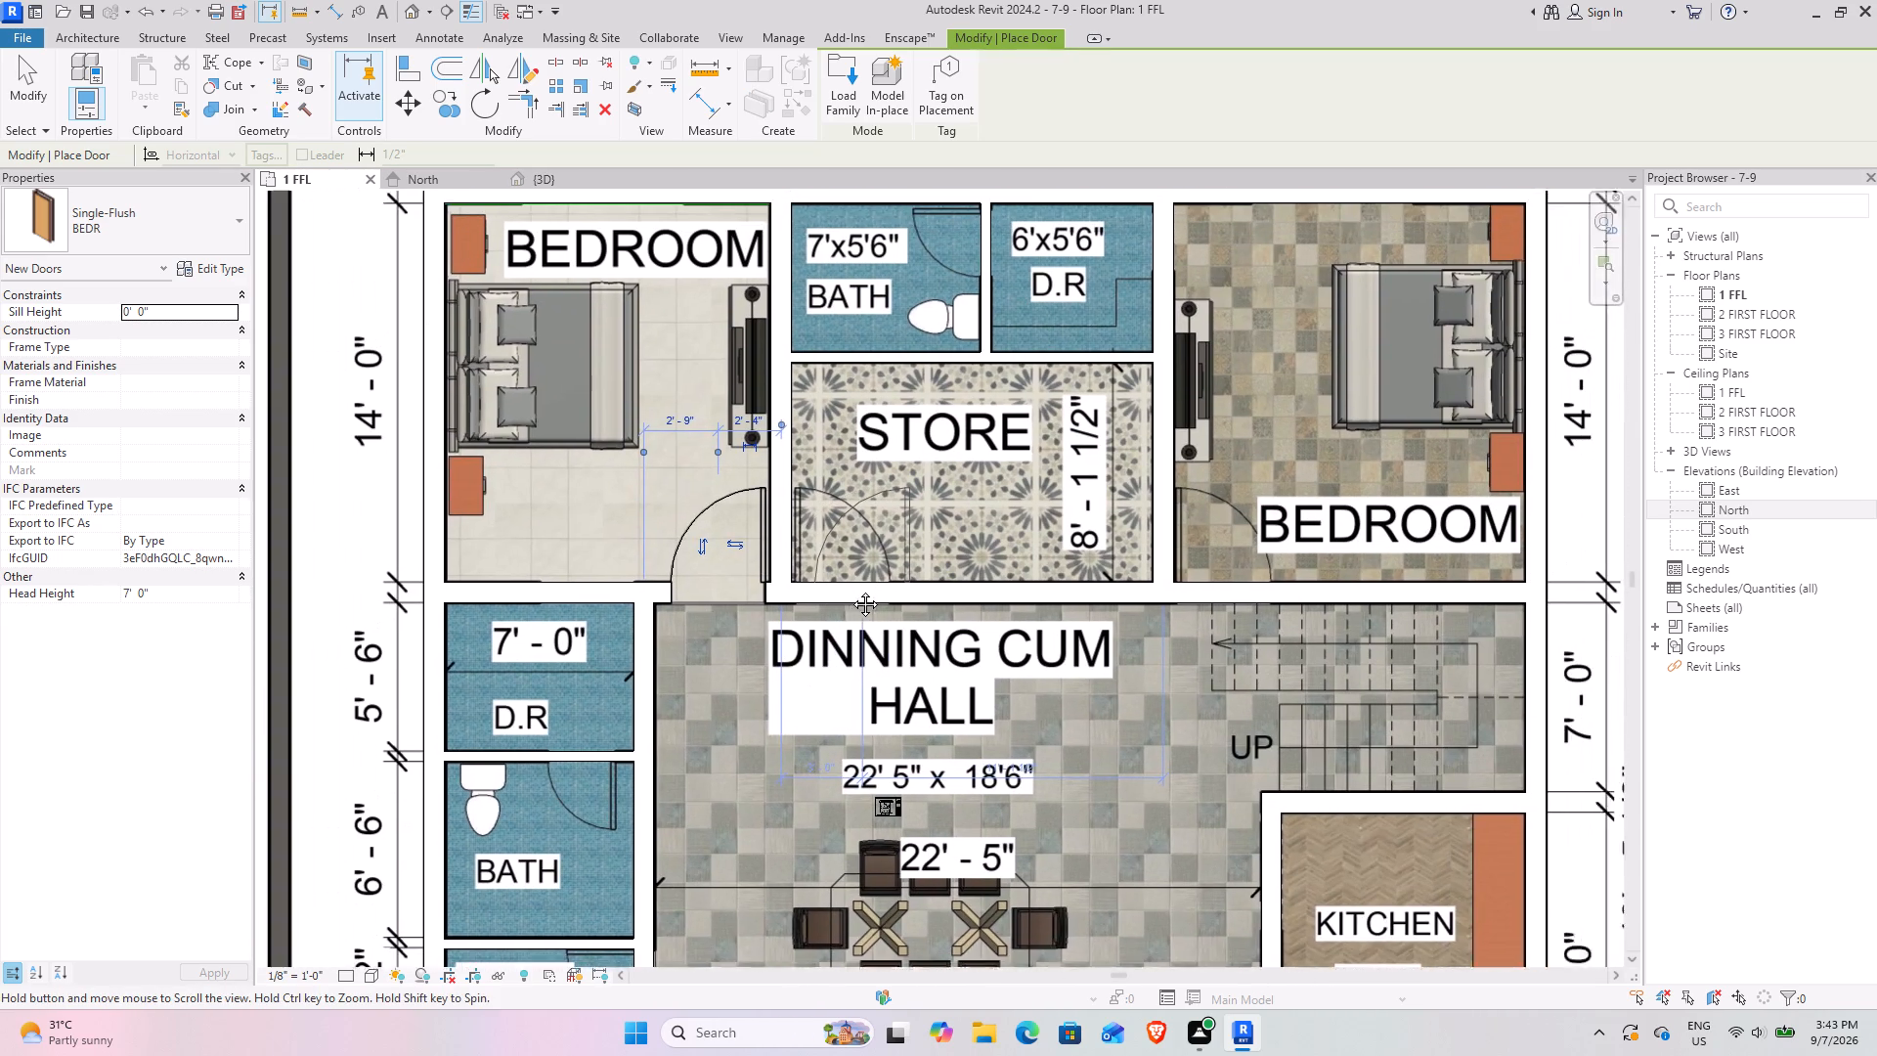
middle_click_drag(851, 590, 750, 535)
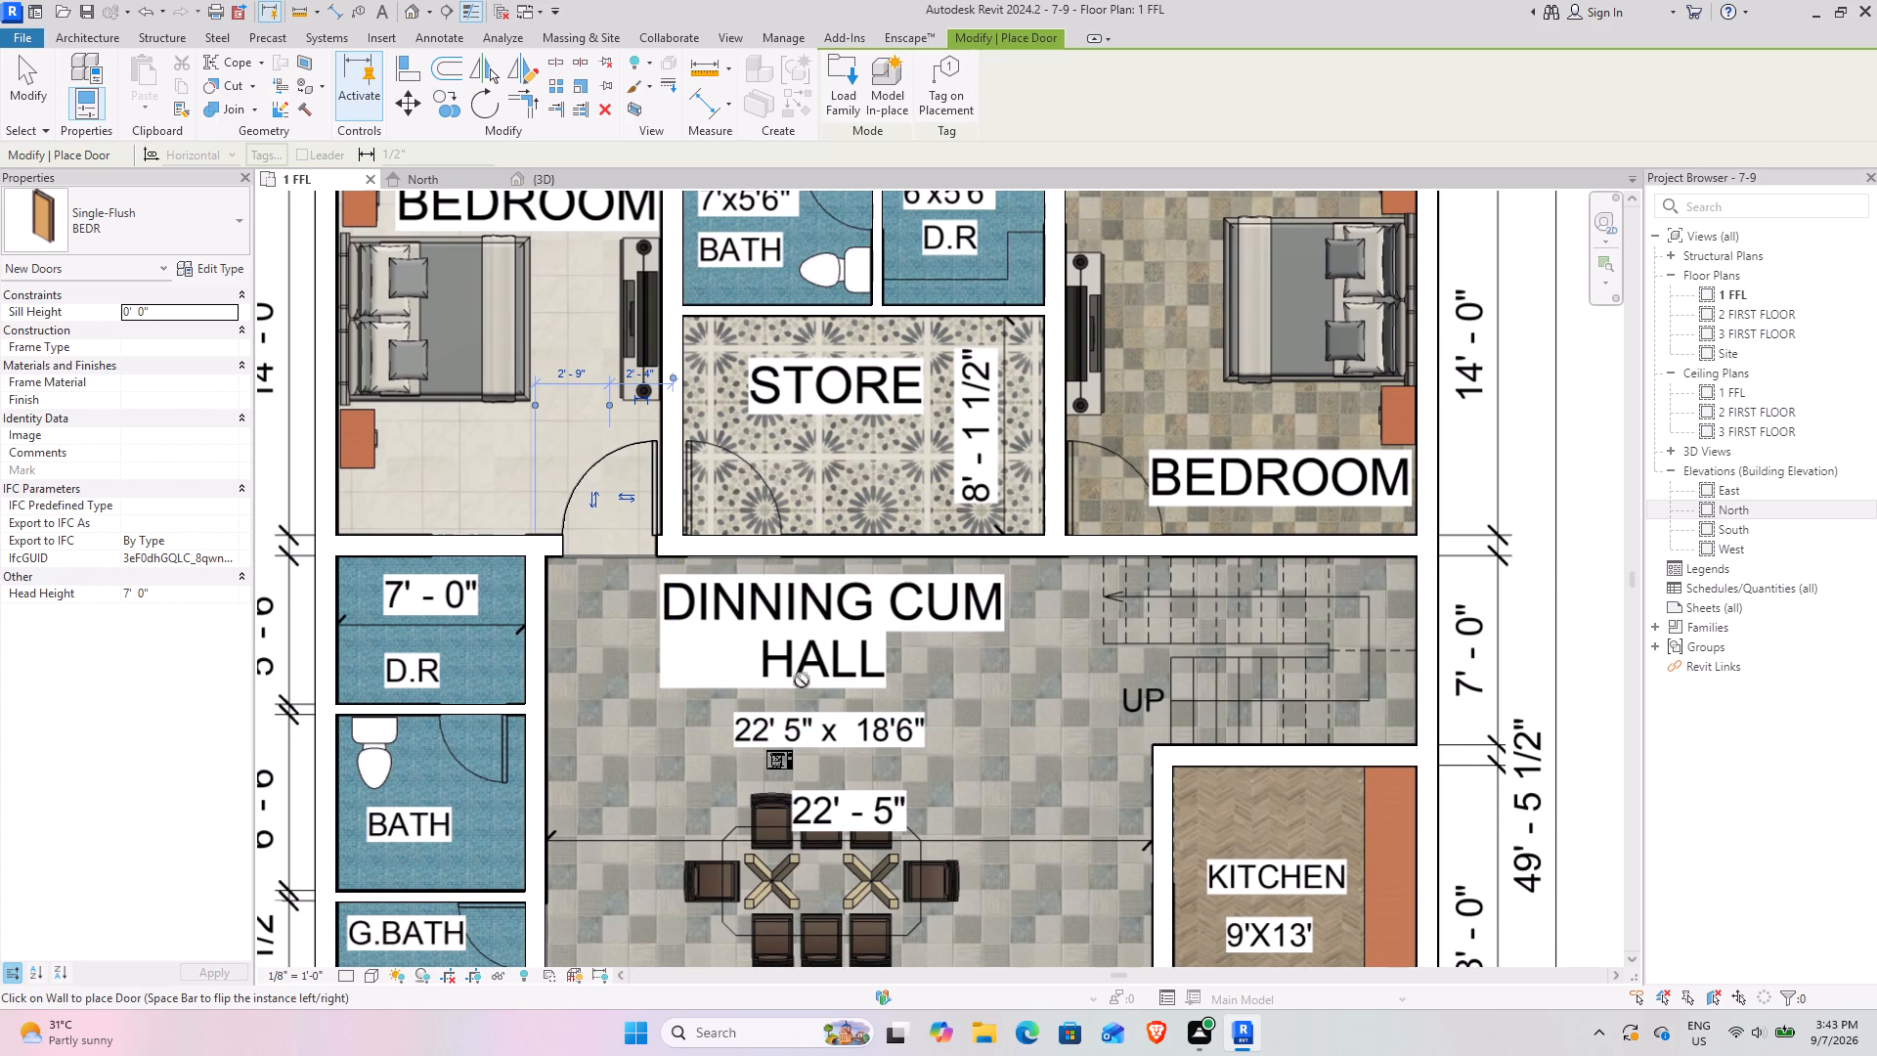
middle_click_drag(802, 681, 751, 513)
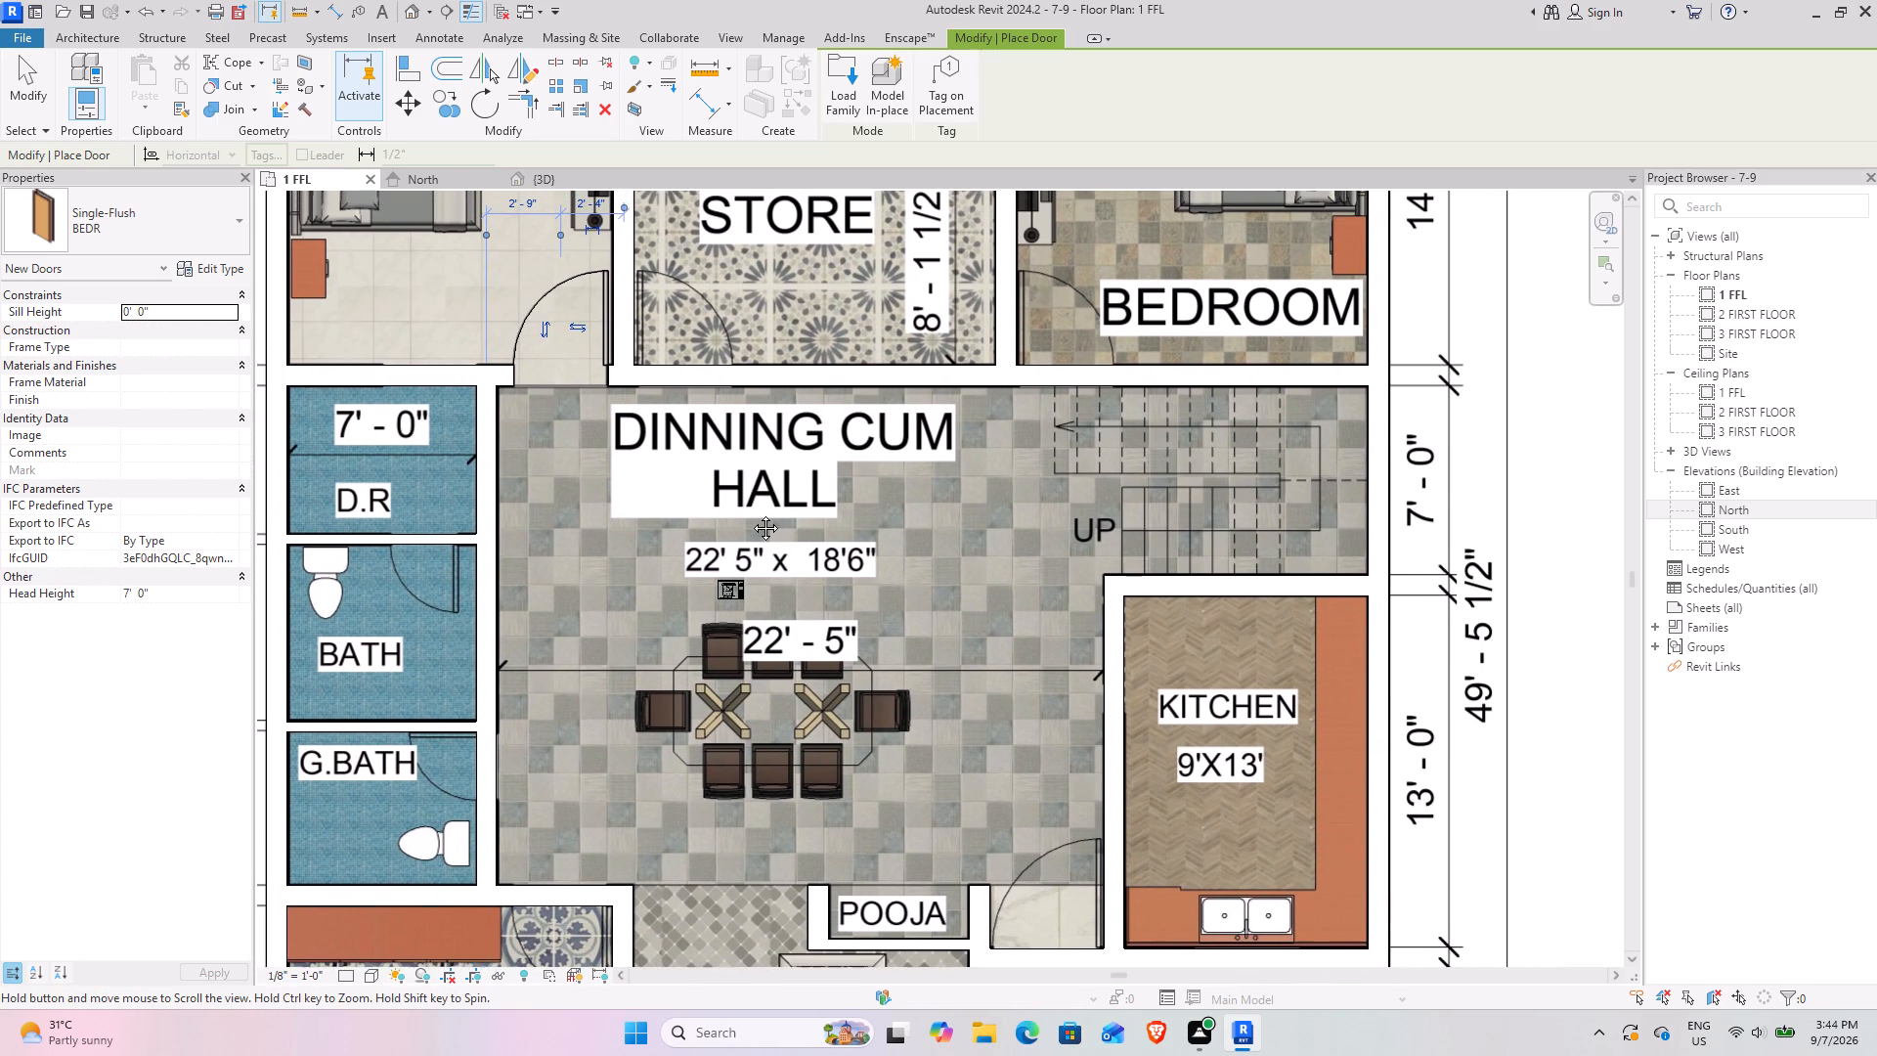
middle_click_drag(751, 513, 558, 678)
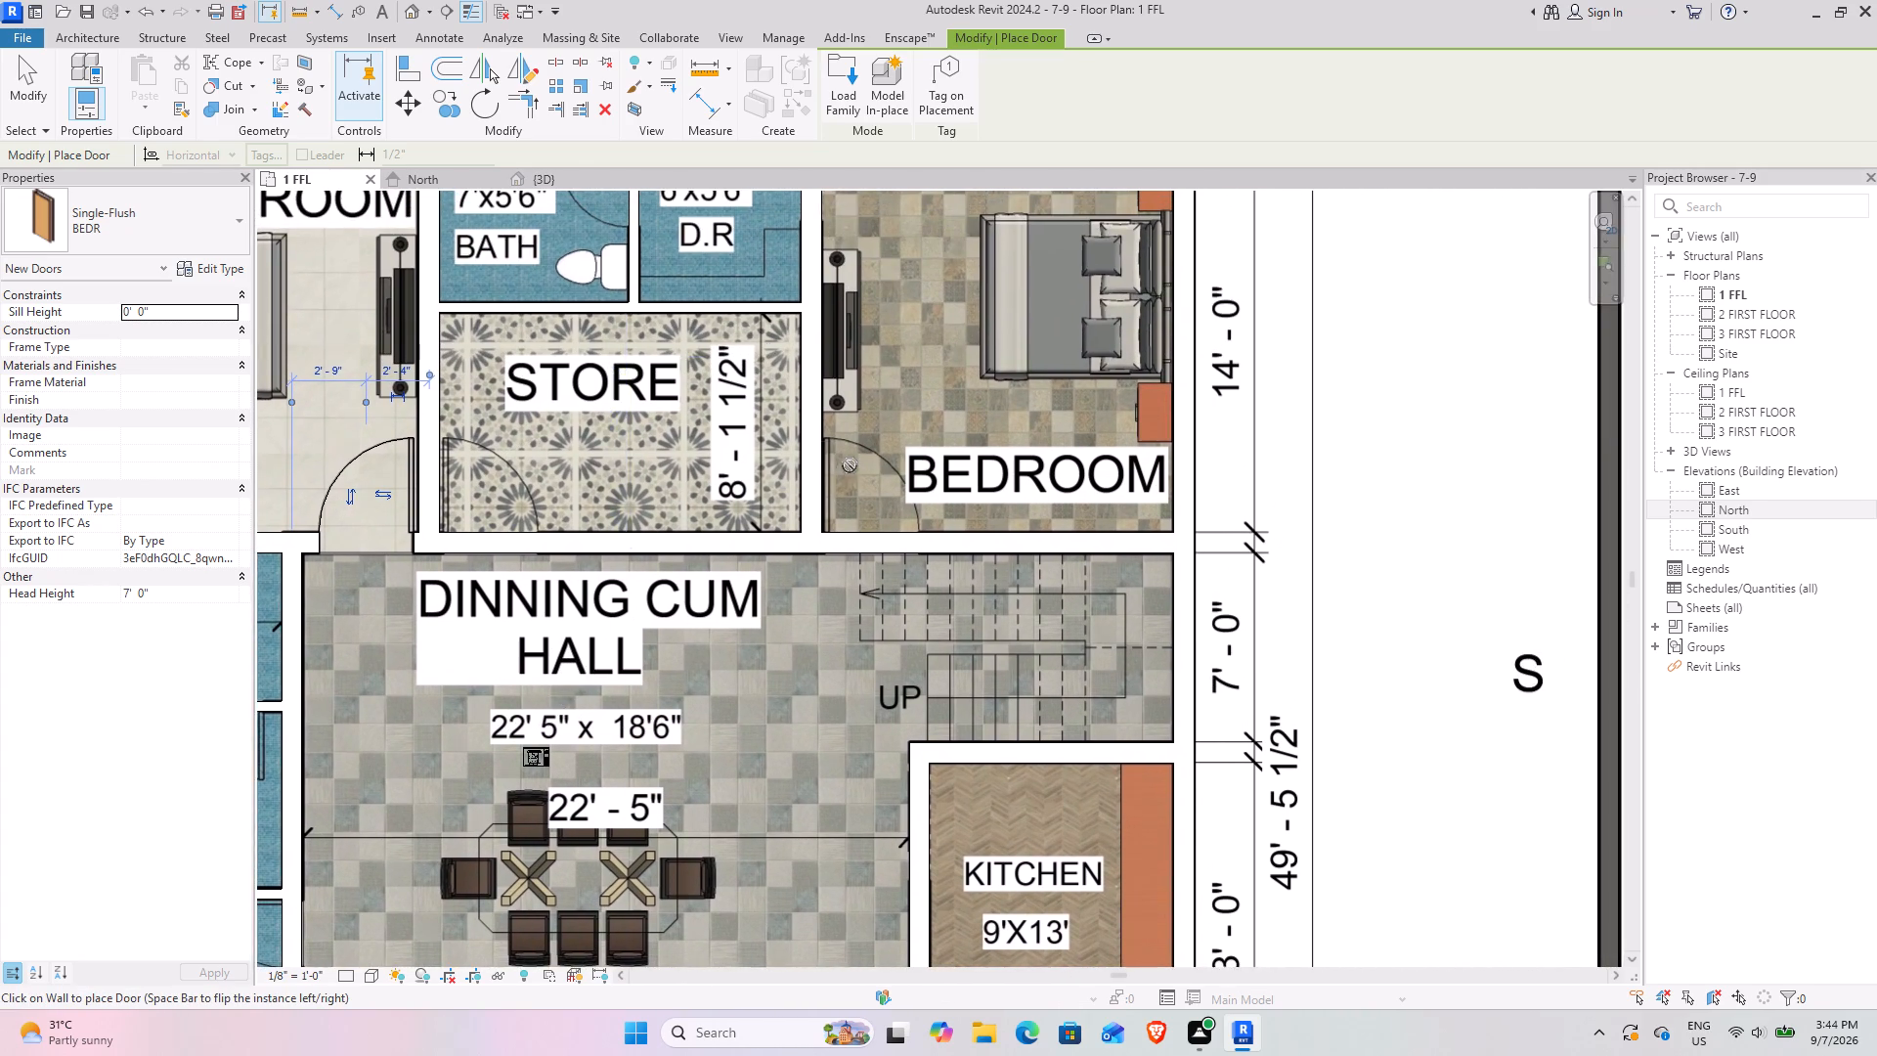
scroll(850, 465, "up", 8)
key("space")
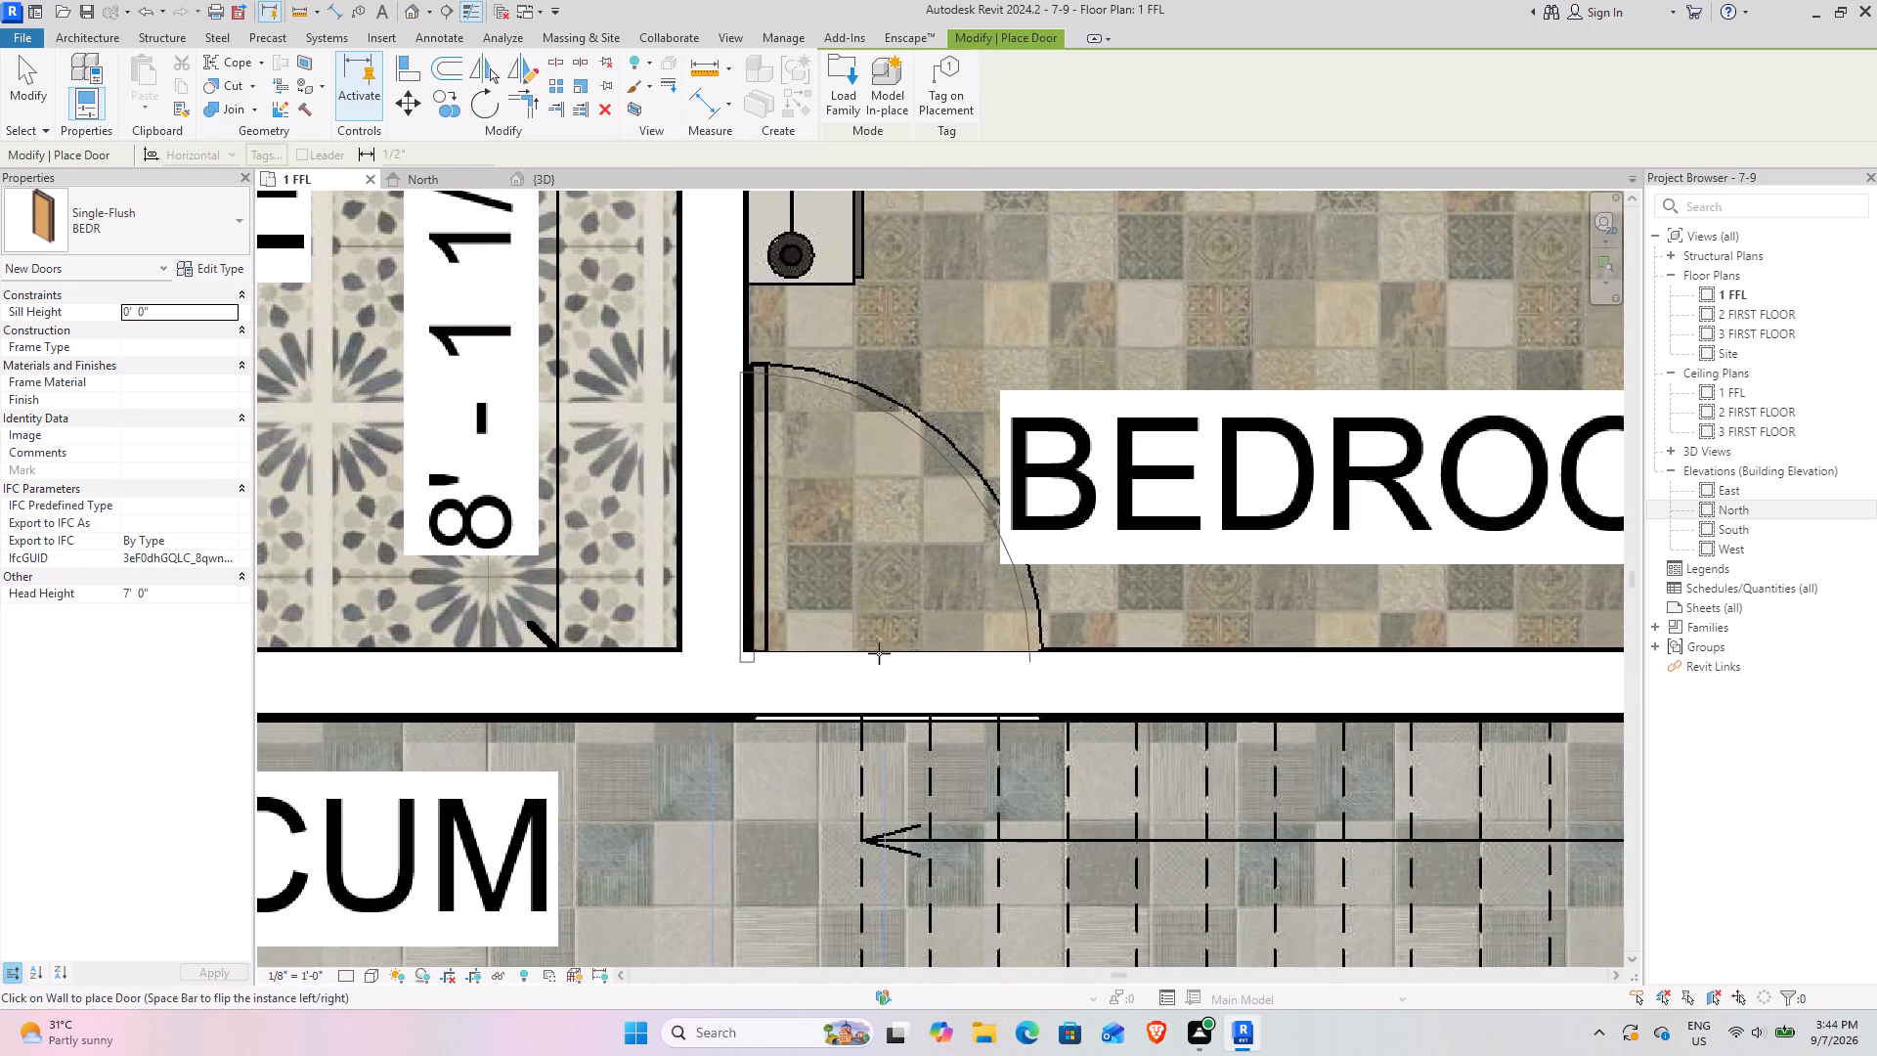
left_click(899, 651)
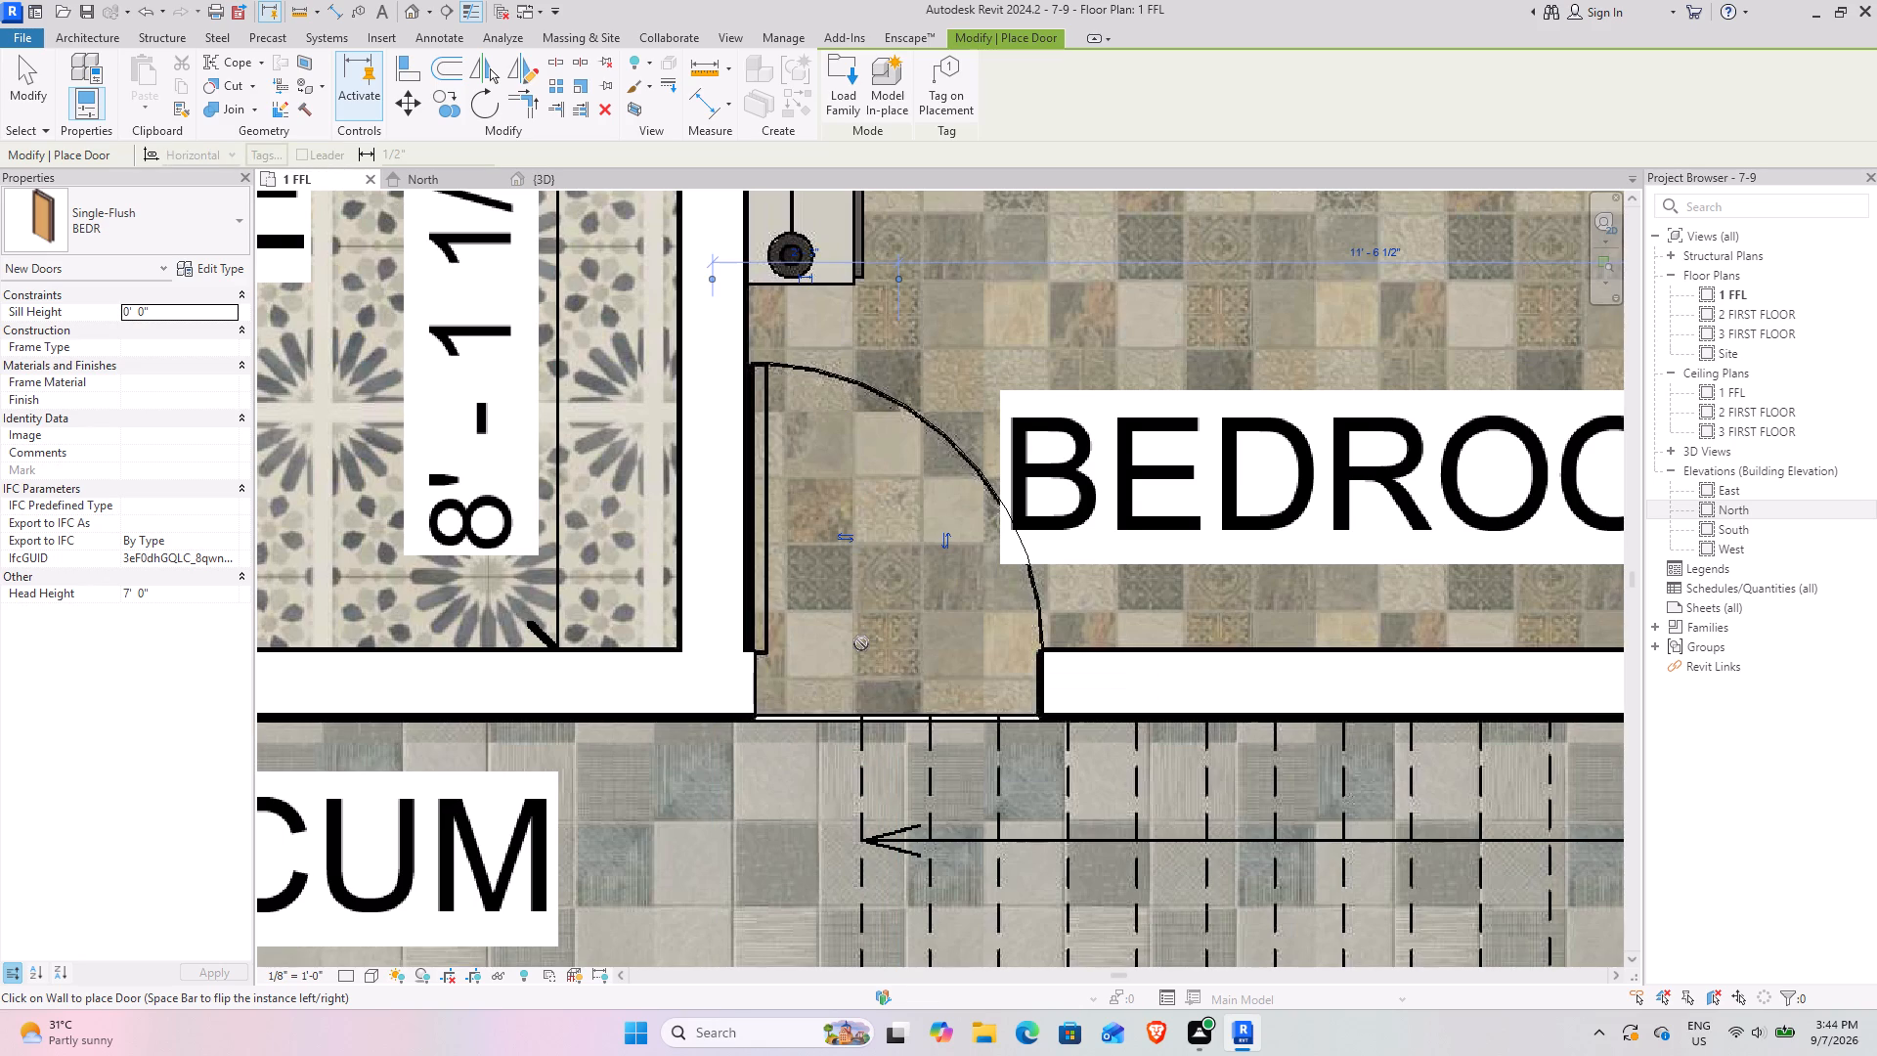
Place a BEDR door between the dining hall and the W-side bedroom, hinged beside the drawing room wall, and leave the command.
scroll(835, 642, "down", 7)
middle_click_drag(830, 643, 986, 413)
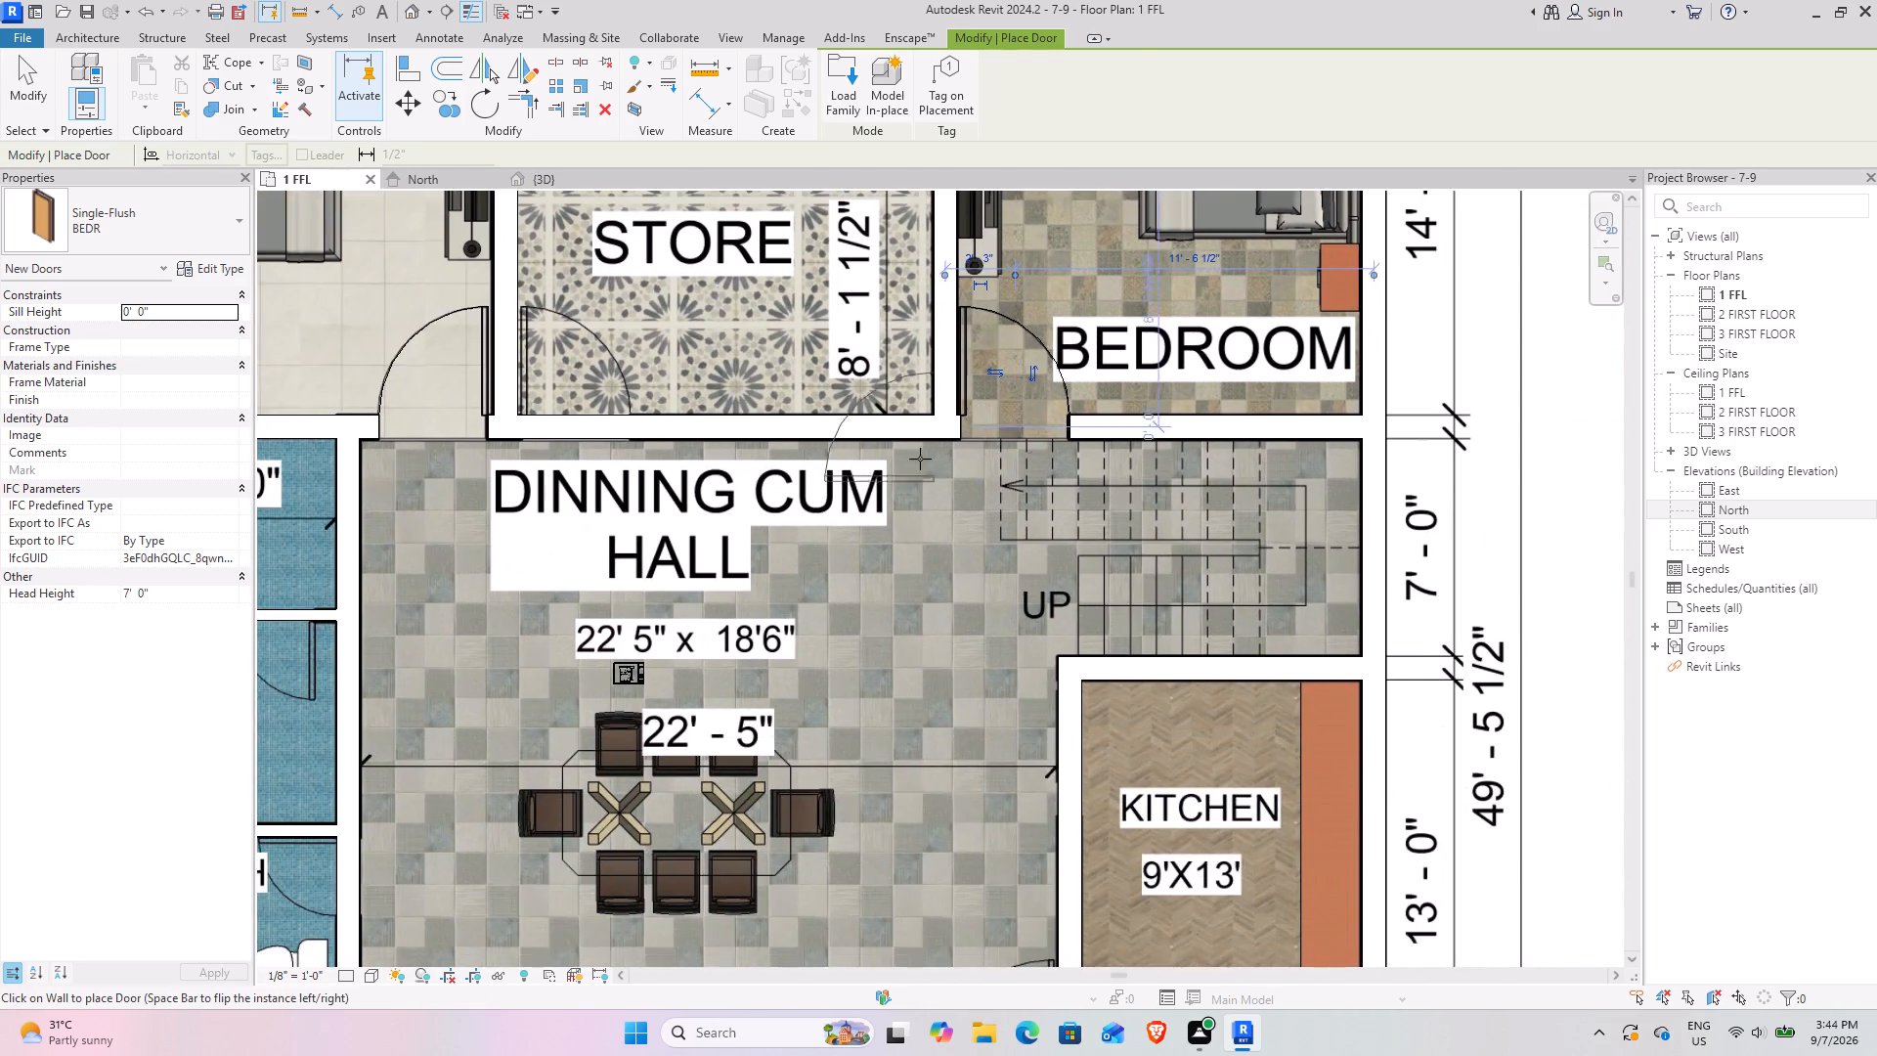
scroll(914, 471, "down", 4)
middle_click_drag(865, 573, 864, 524)
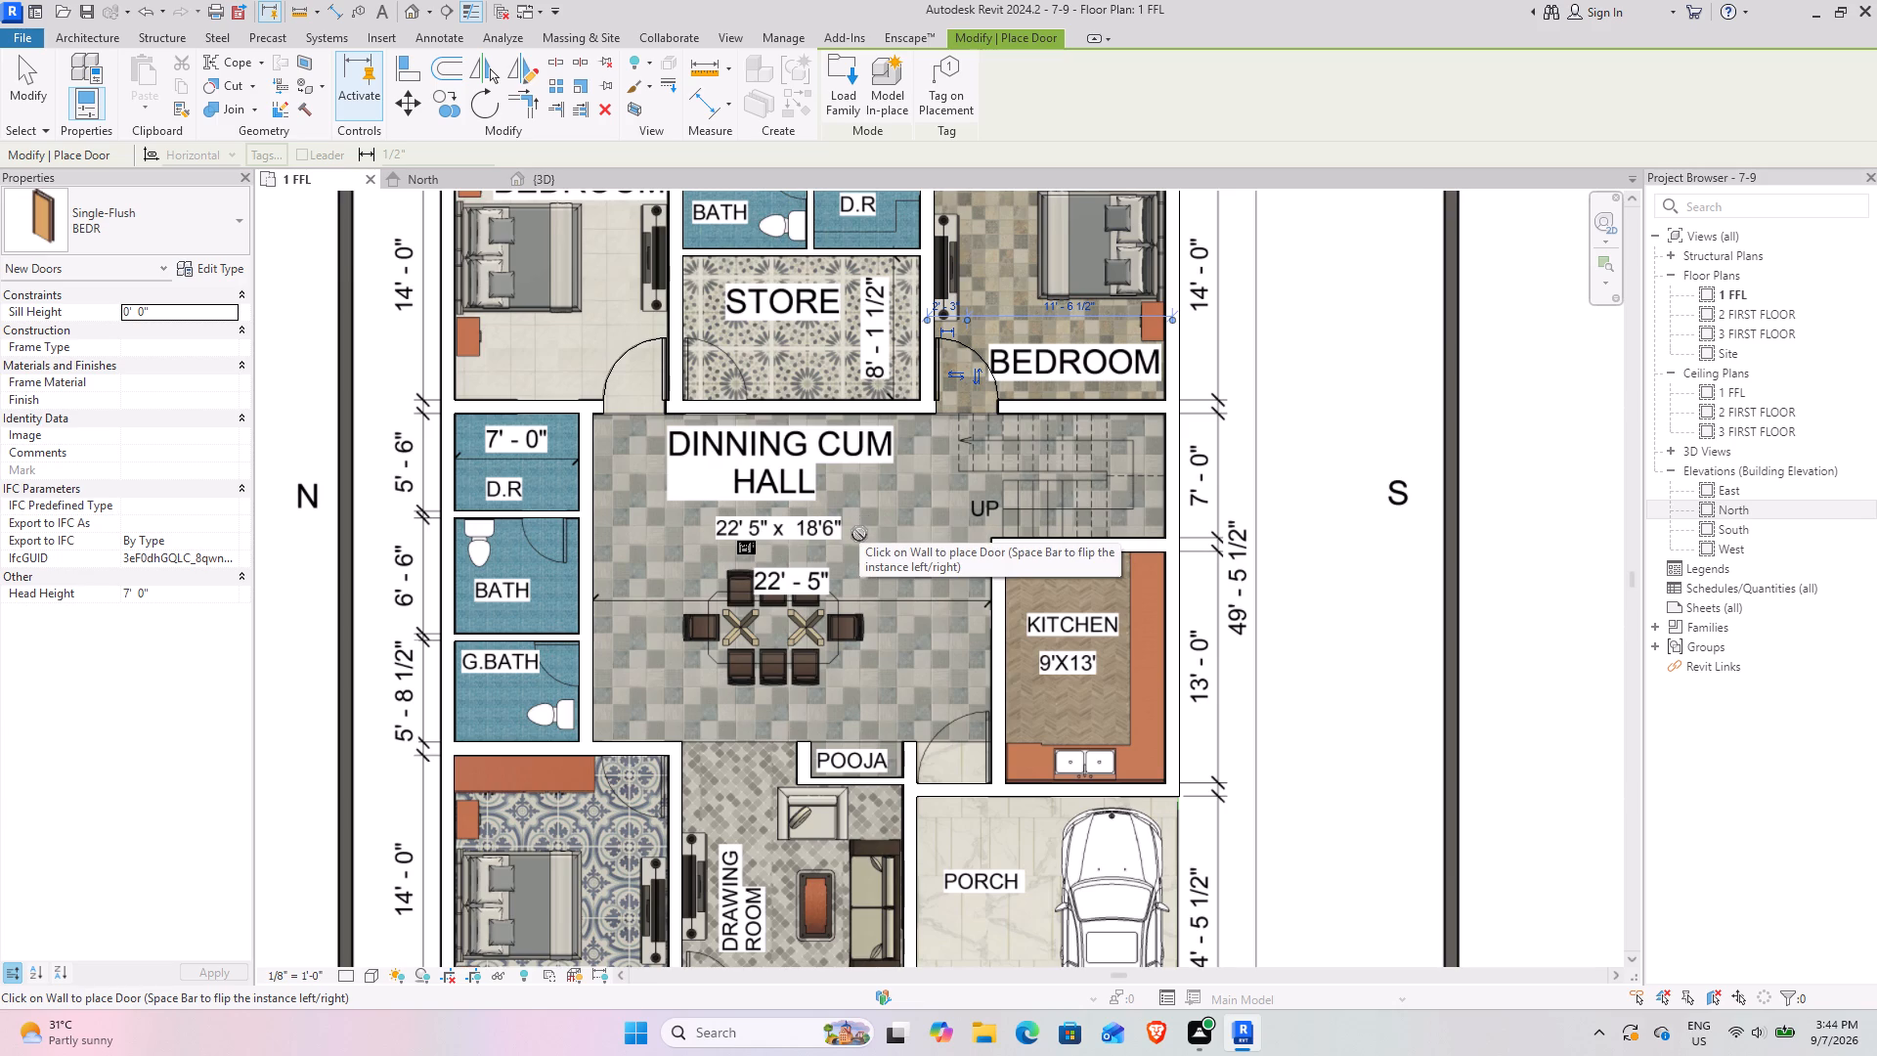
middle_click_drag(724, 686, 852, 500)
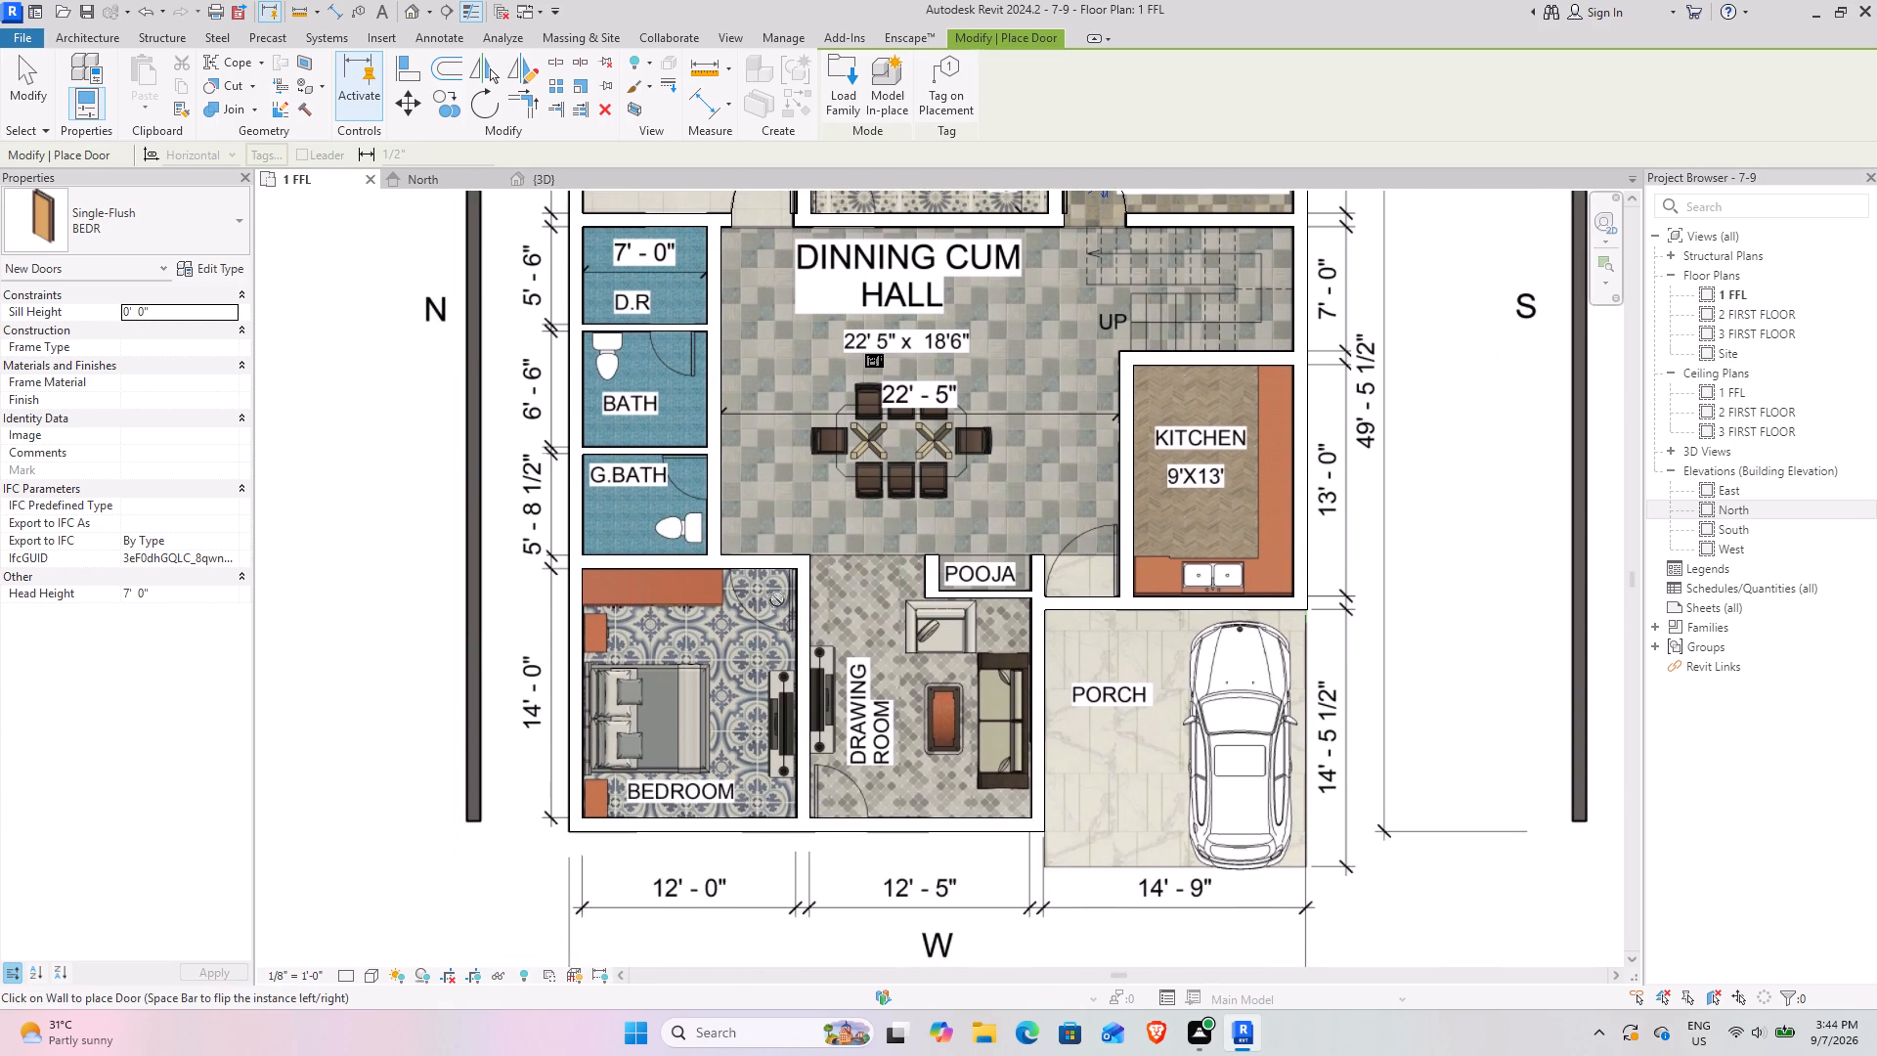
scroll(777, 604, "up", 11)
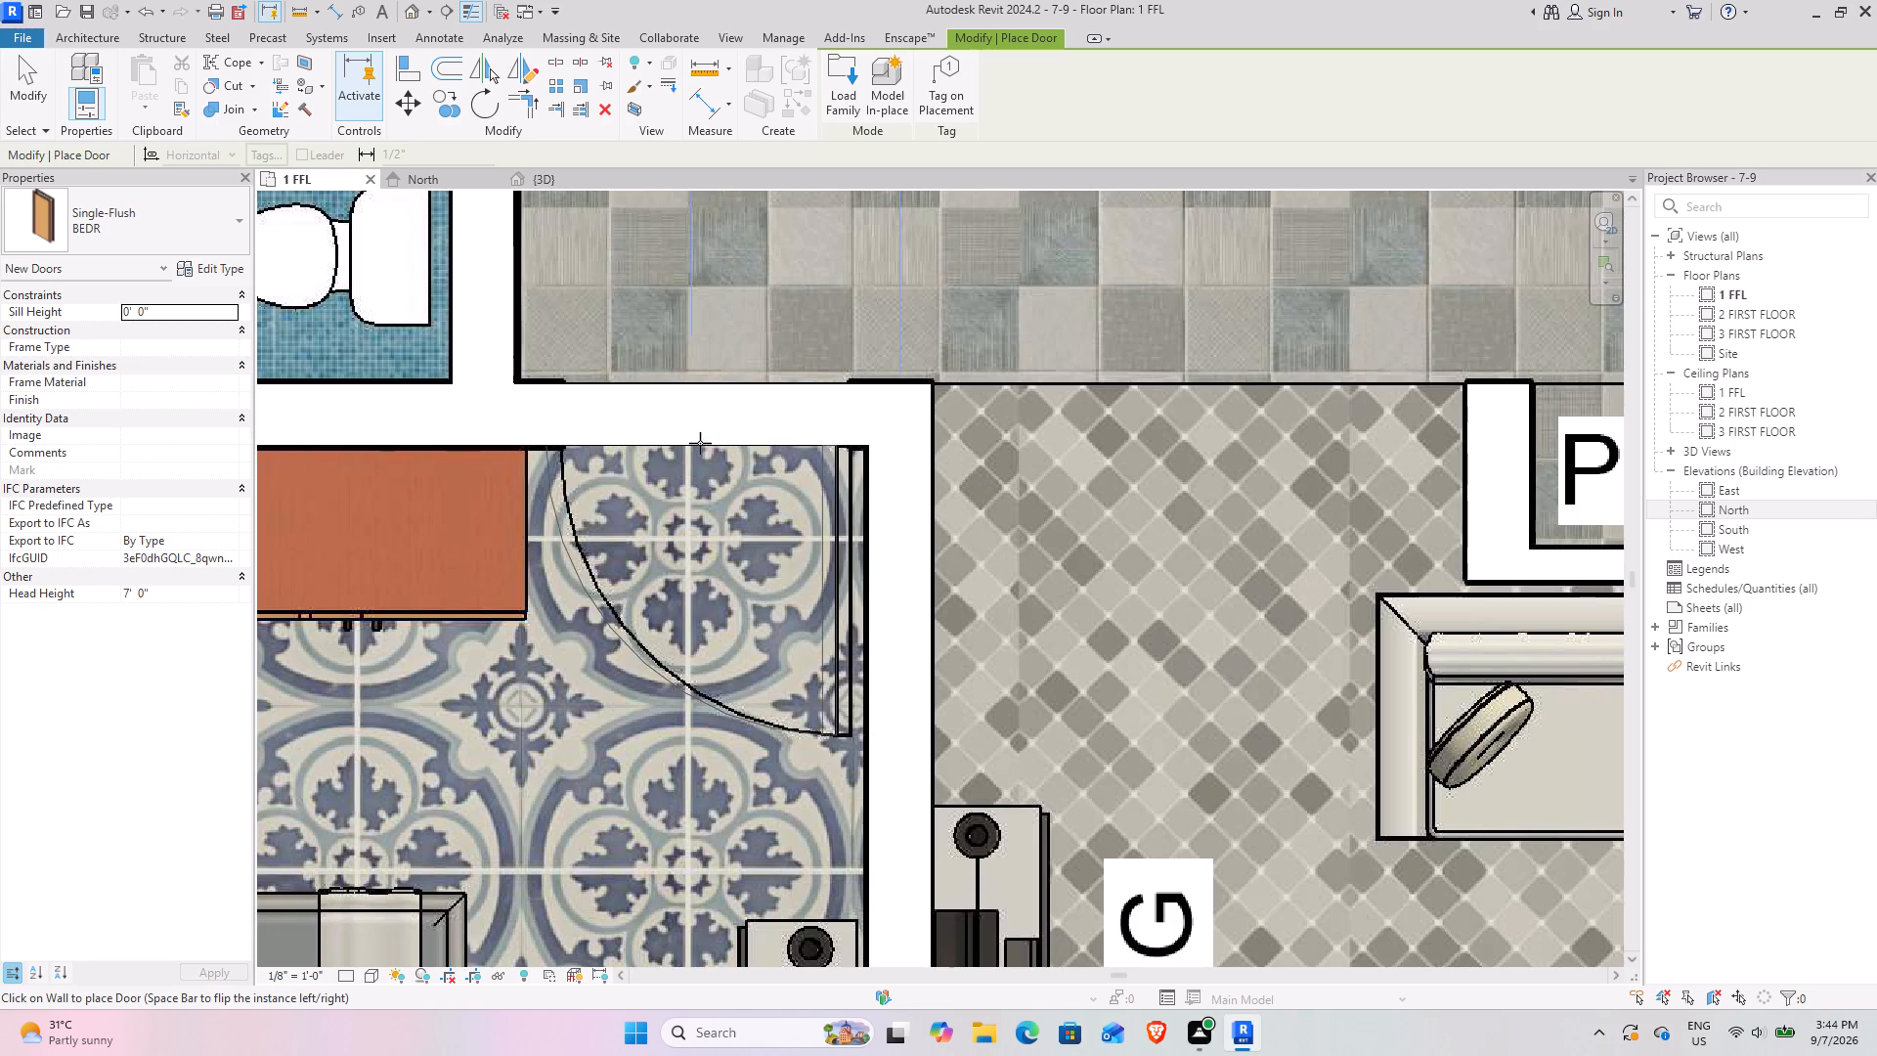
left_click(705, 443)
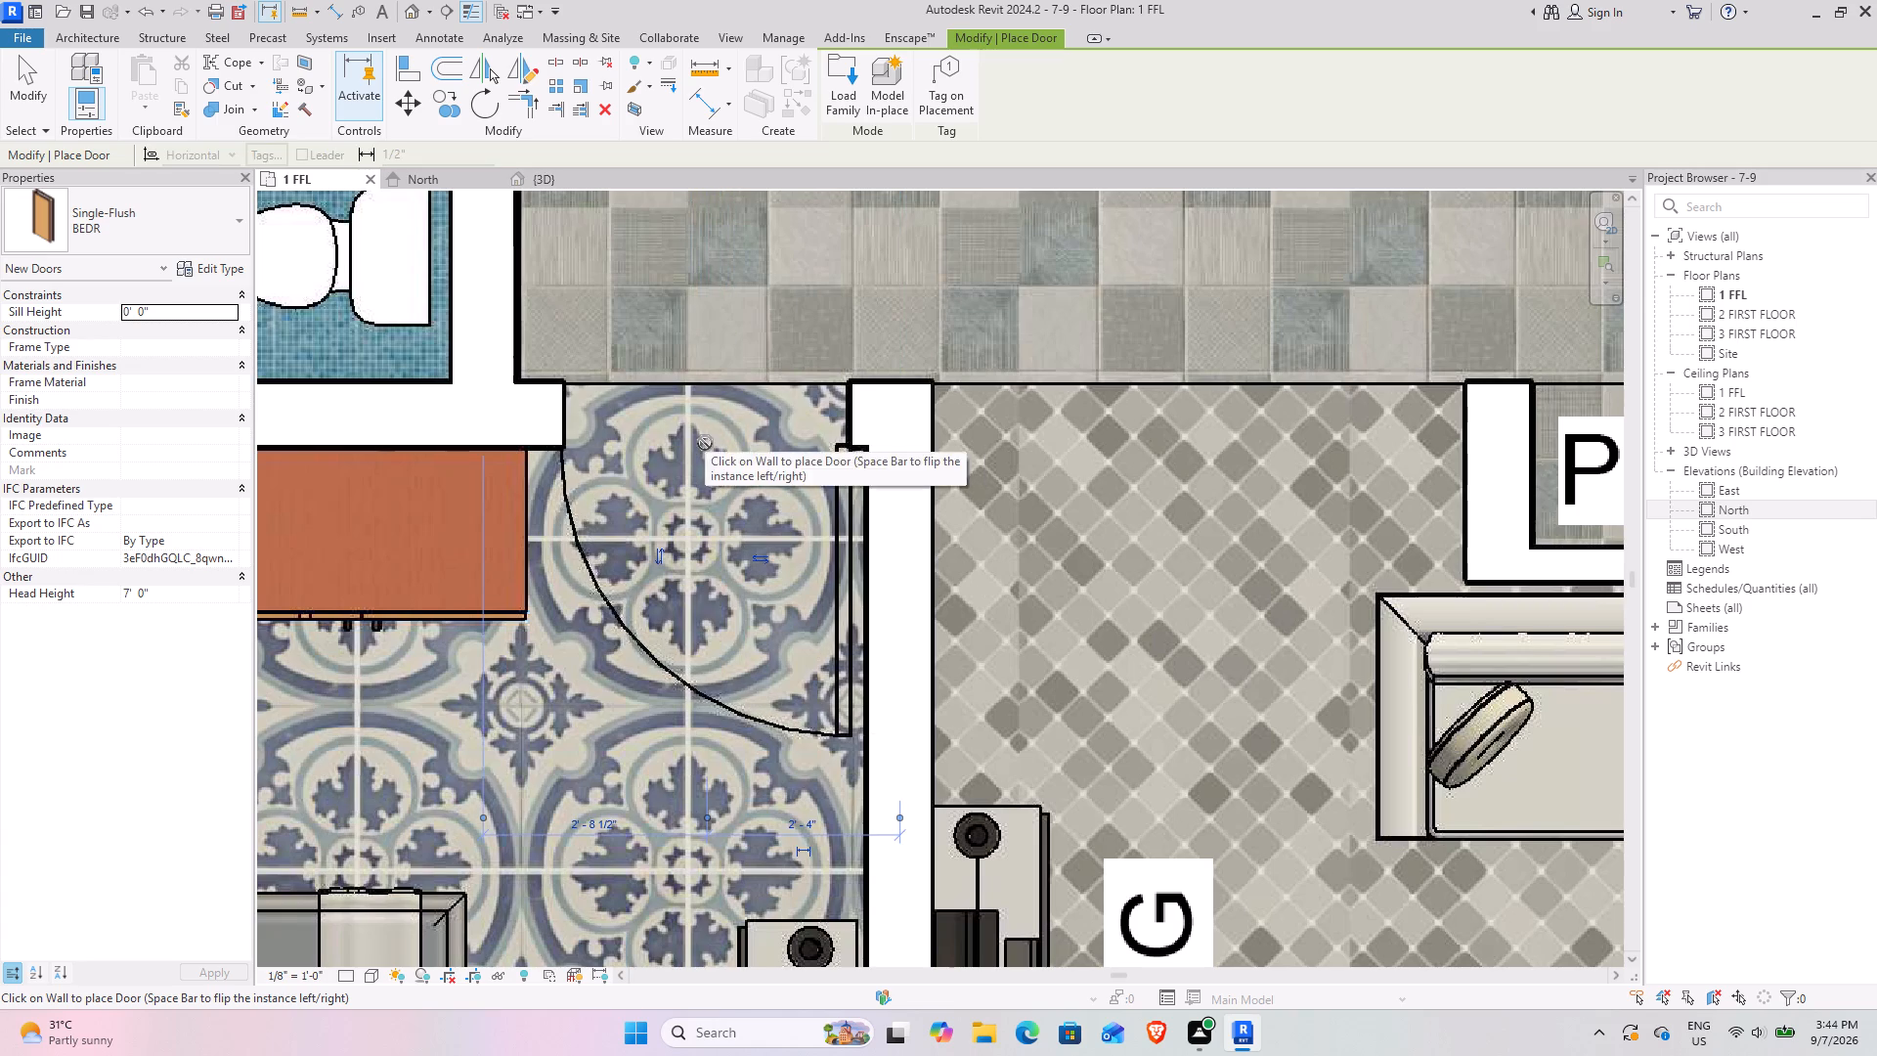
key("Escape")
key("Escape")
key("Escape")
left_click(837, 492)
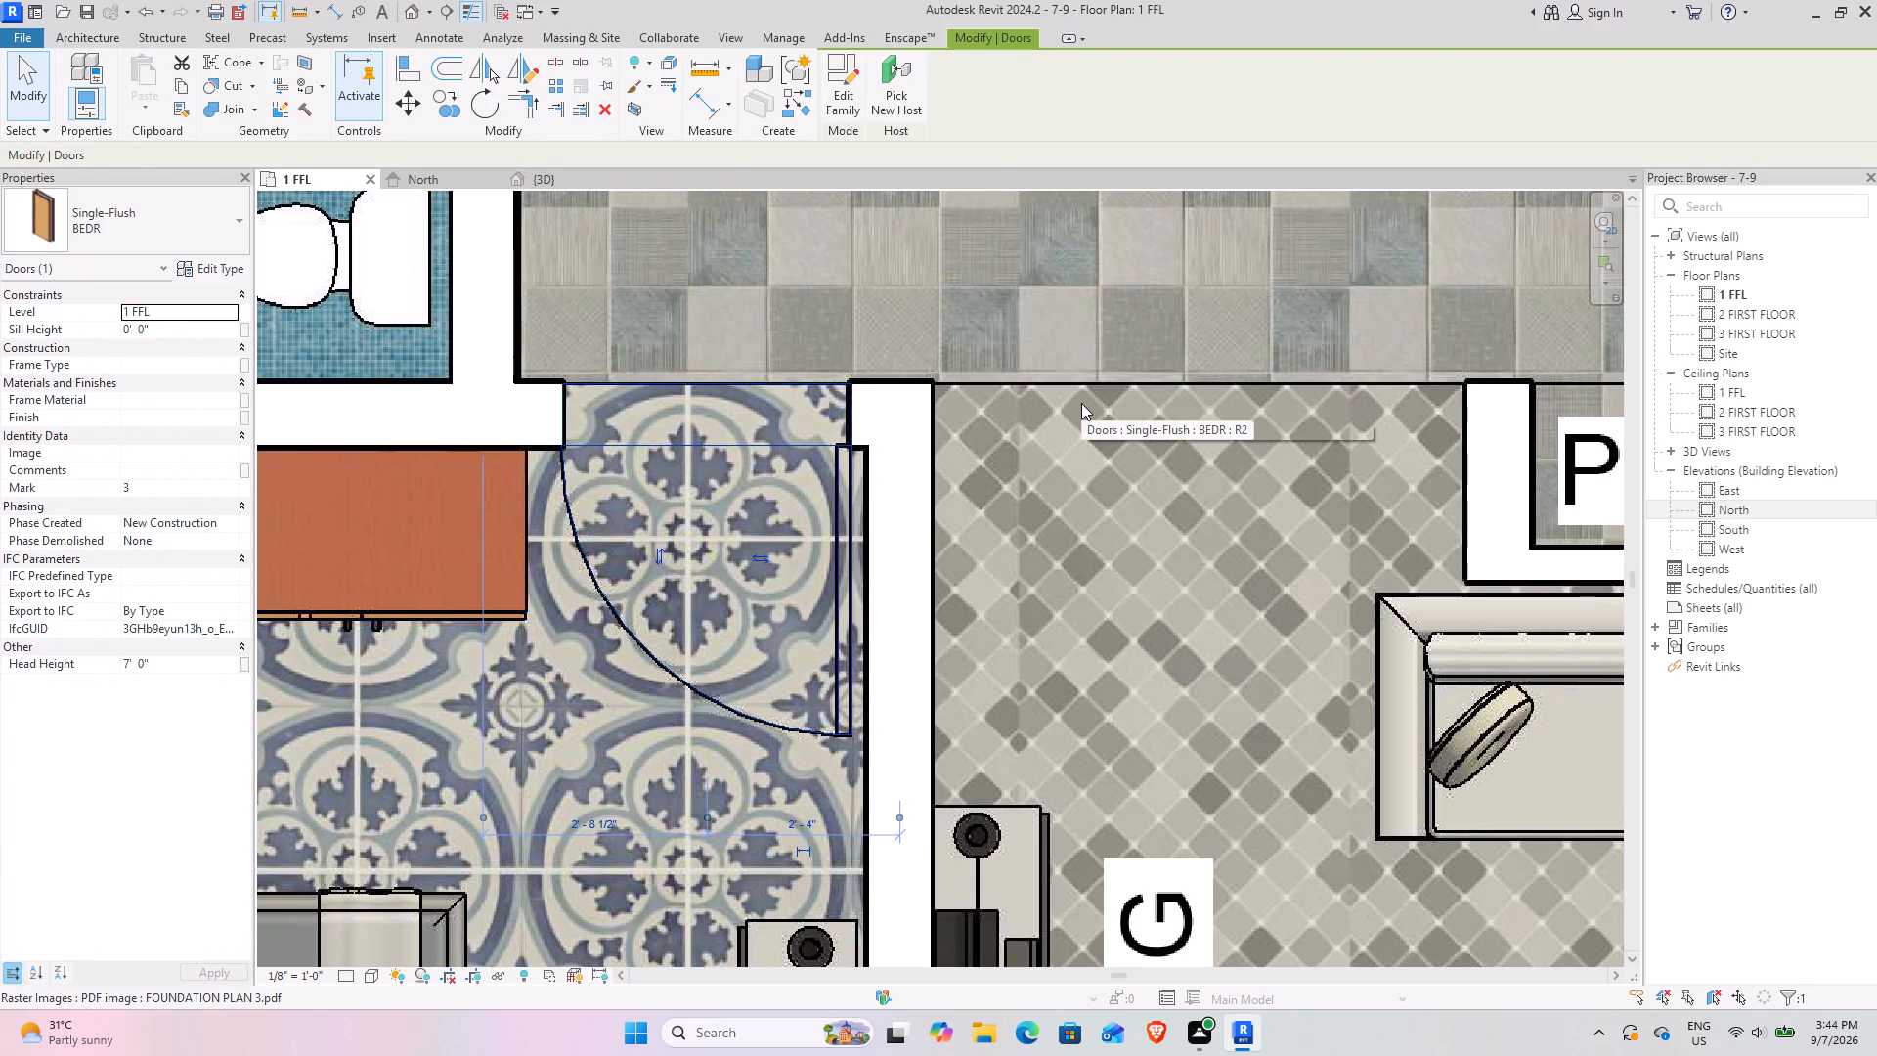
key("Escape")
Duplicate the BEDR door type as BATH and set its width to 2' 6".
scroll(1081, 403, "down", 8)
middle_click_drag(1125, 393, 779, 506)
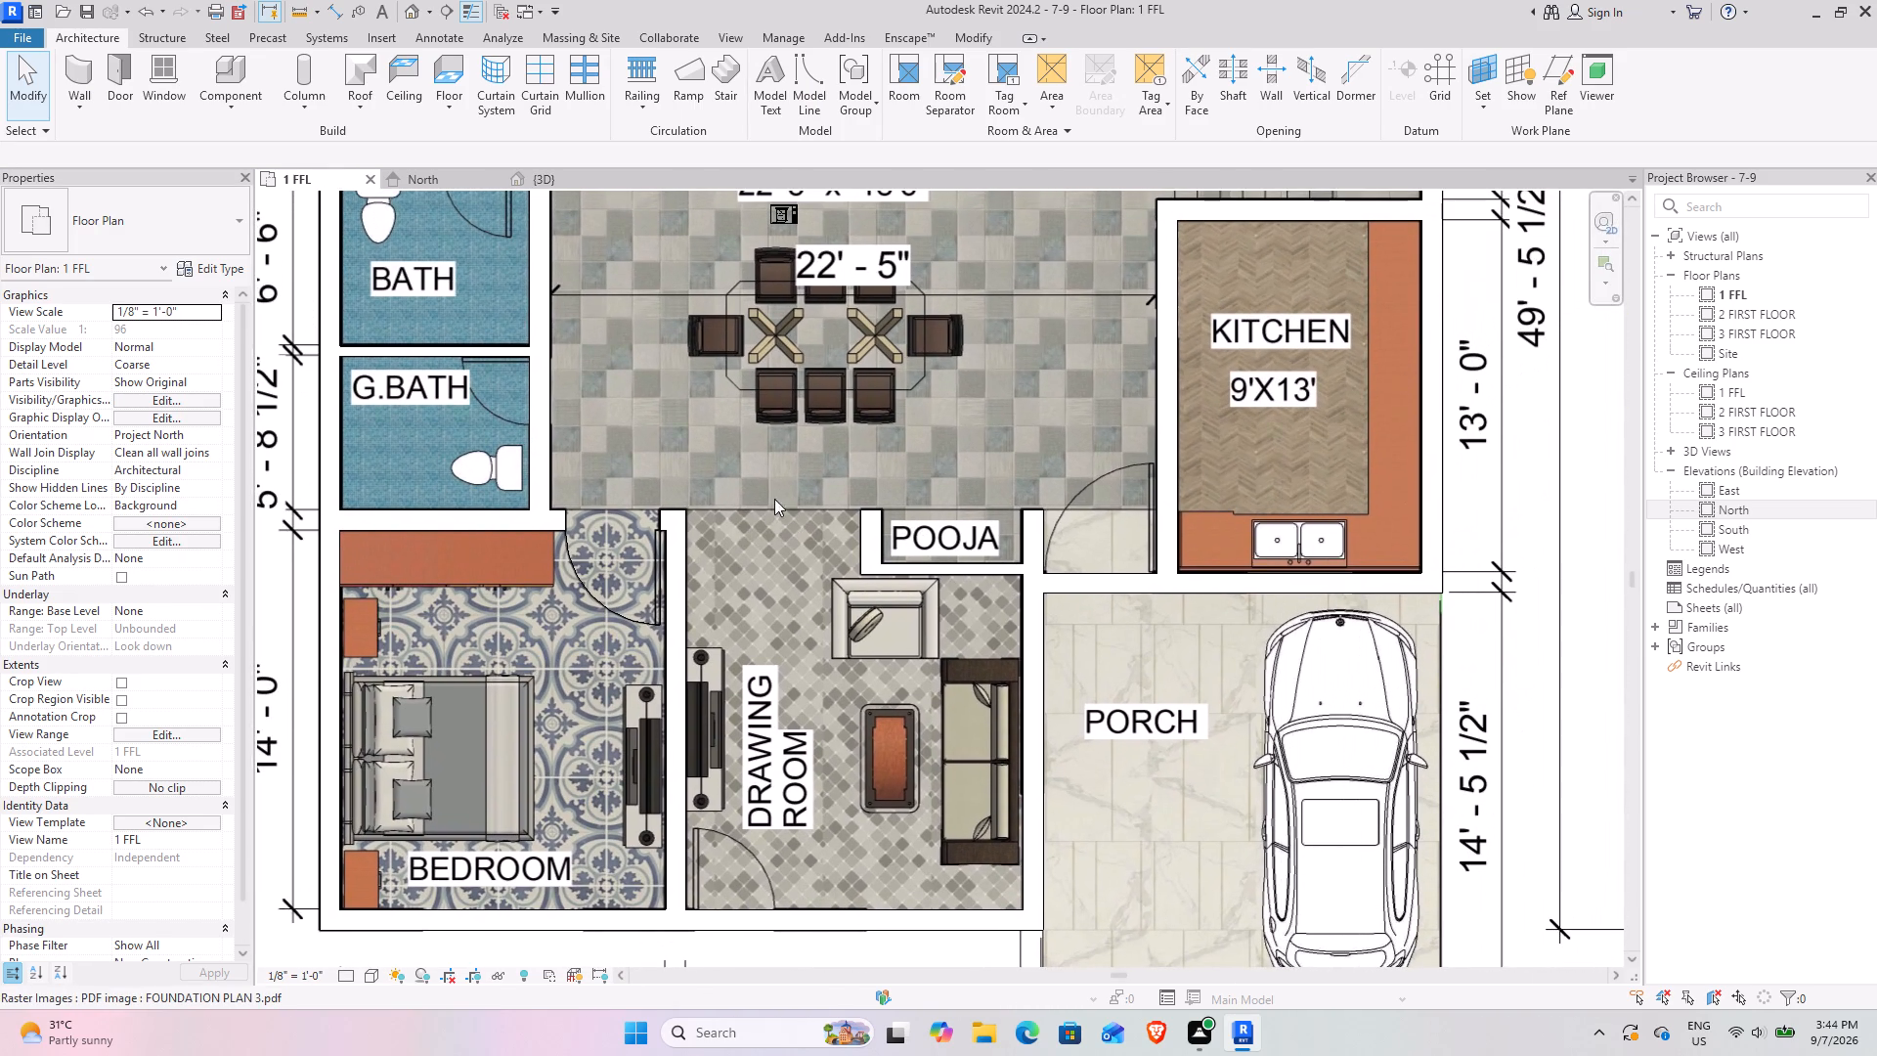
left_click(131, 78)
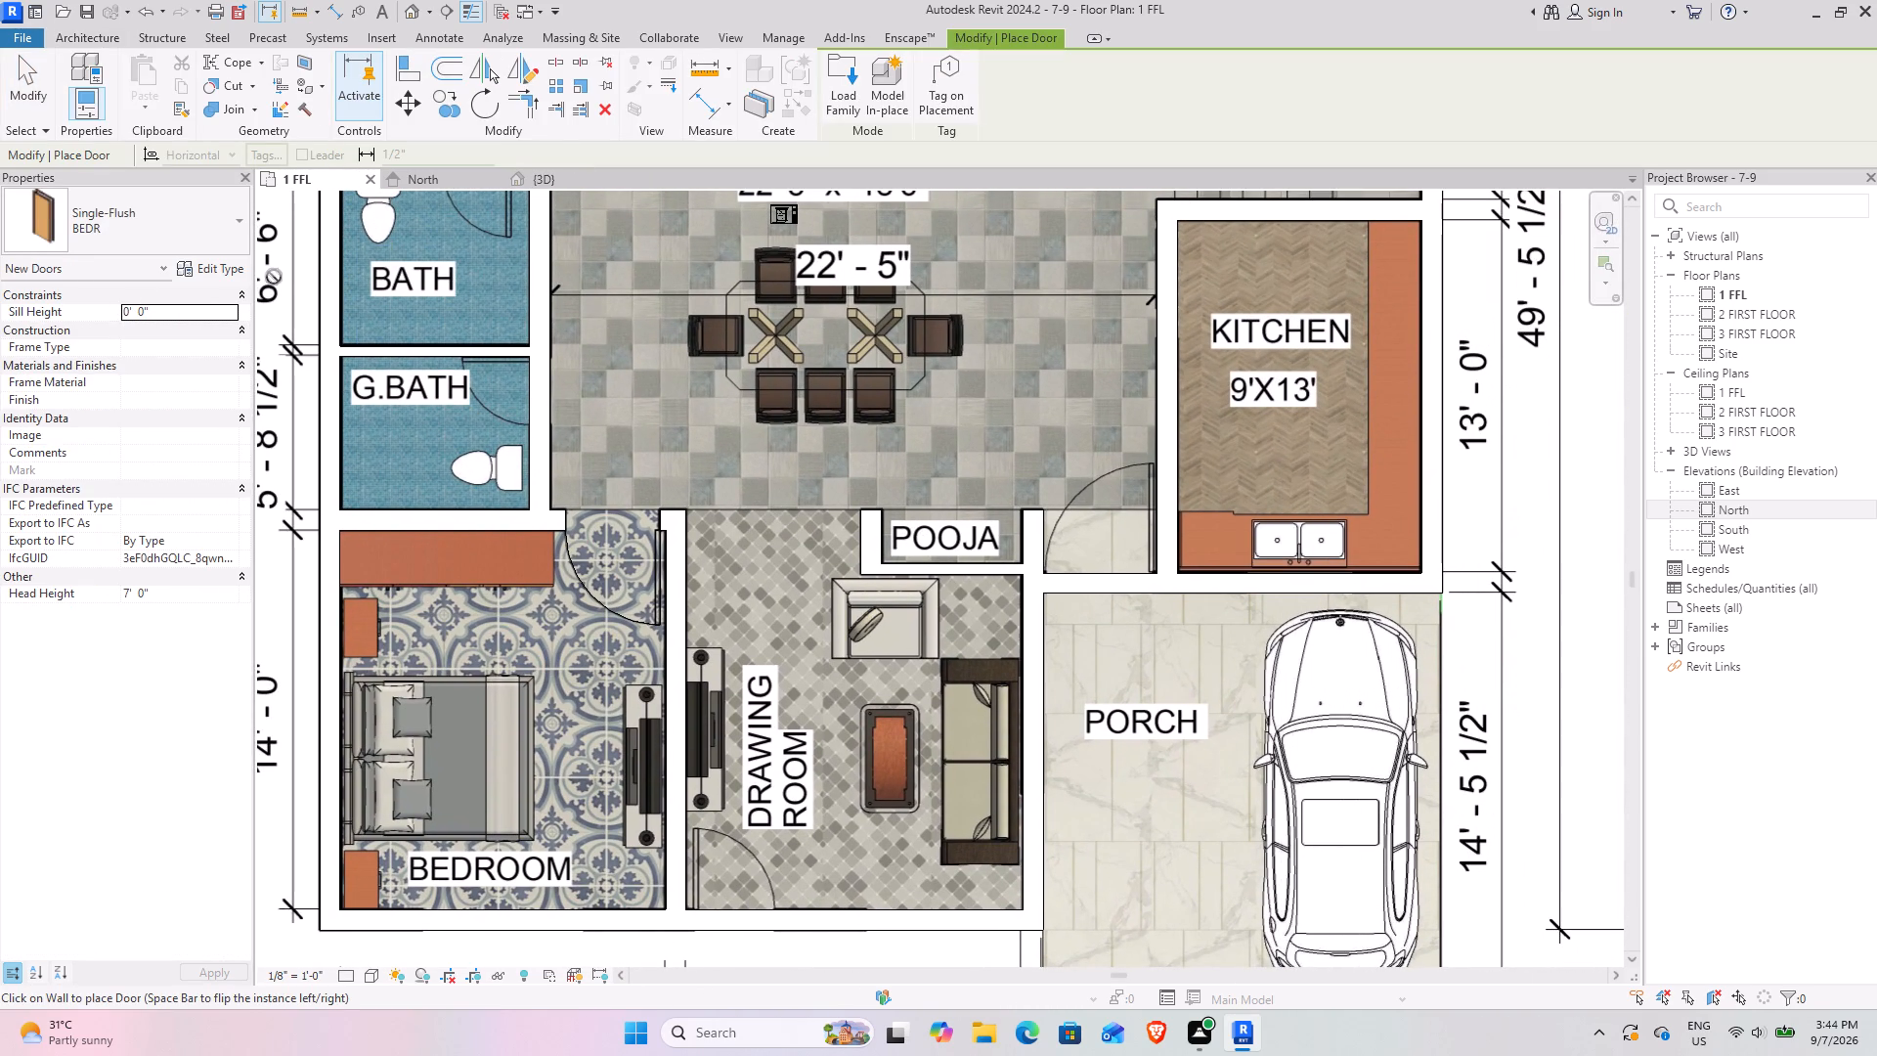
left_click(215, 268)
left_click(1294, 290)
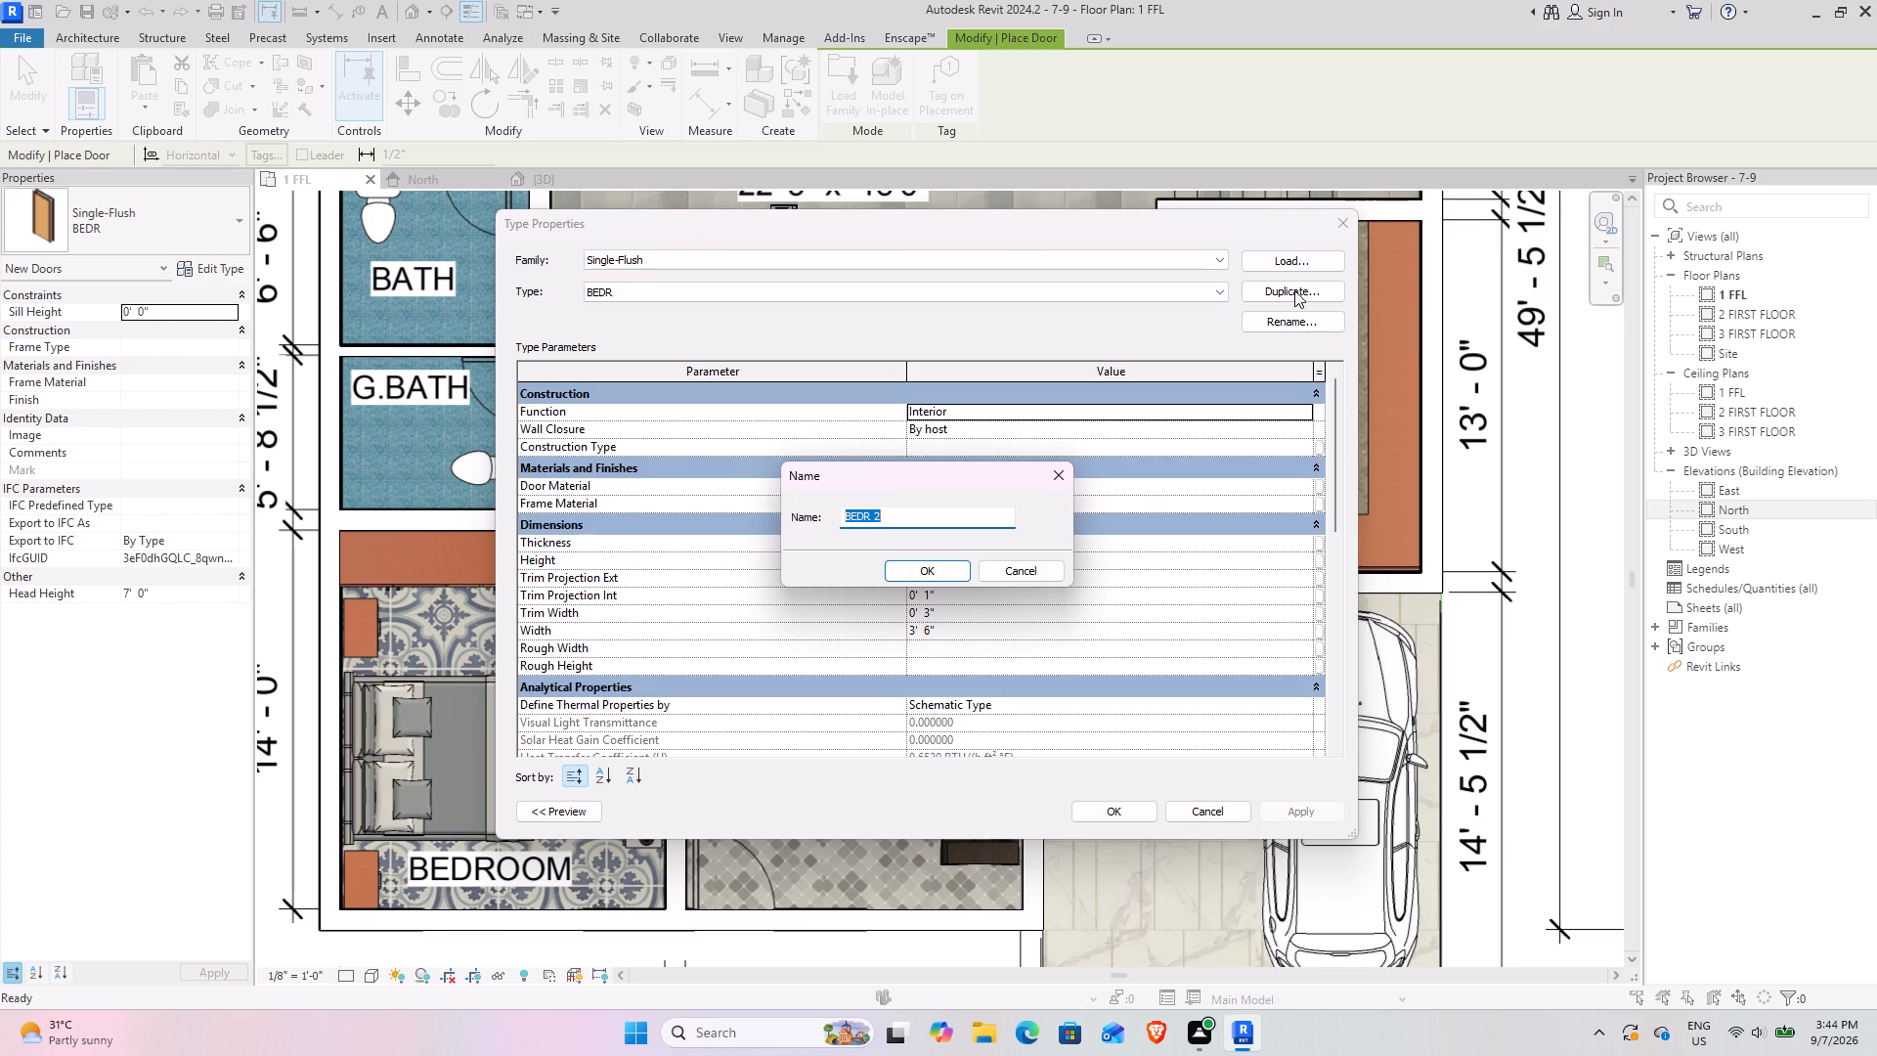
type("BA")
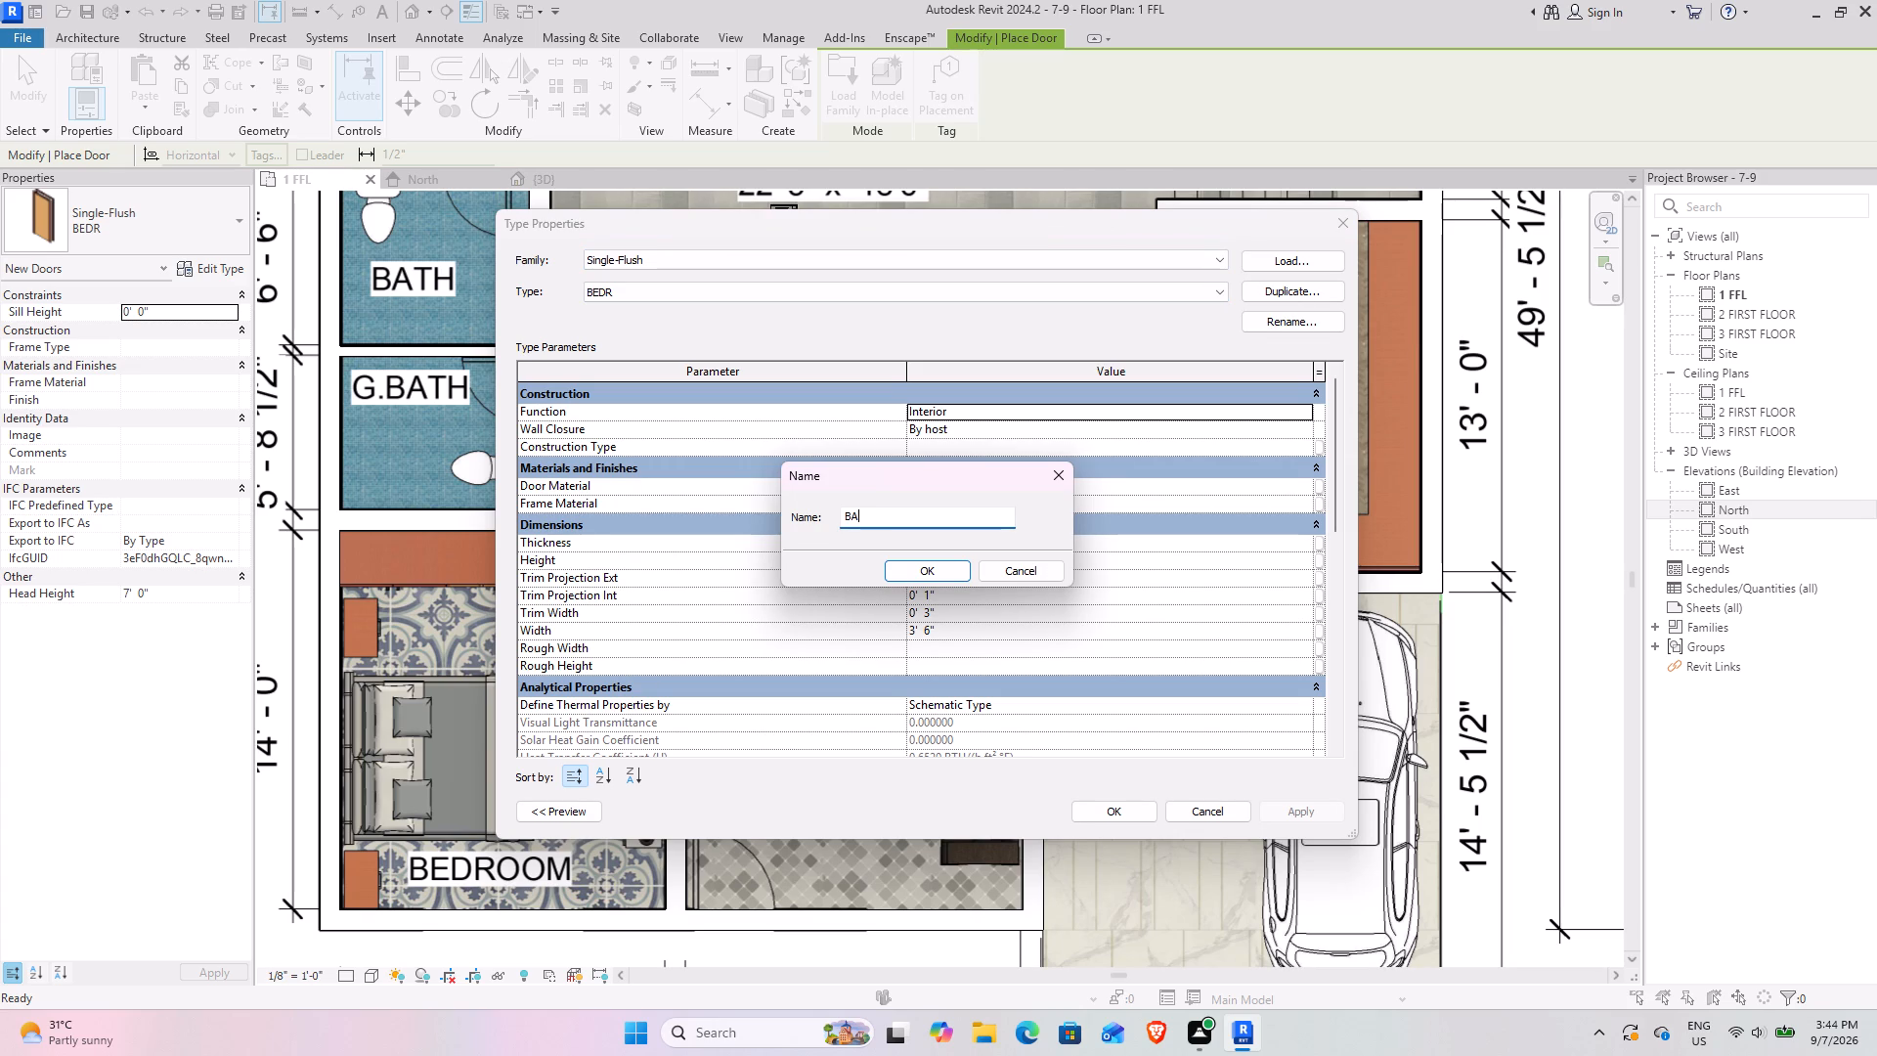
type("TH")
left_click(917, 561)
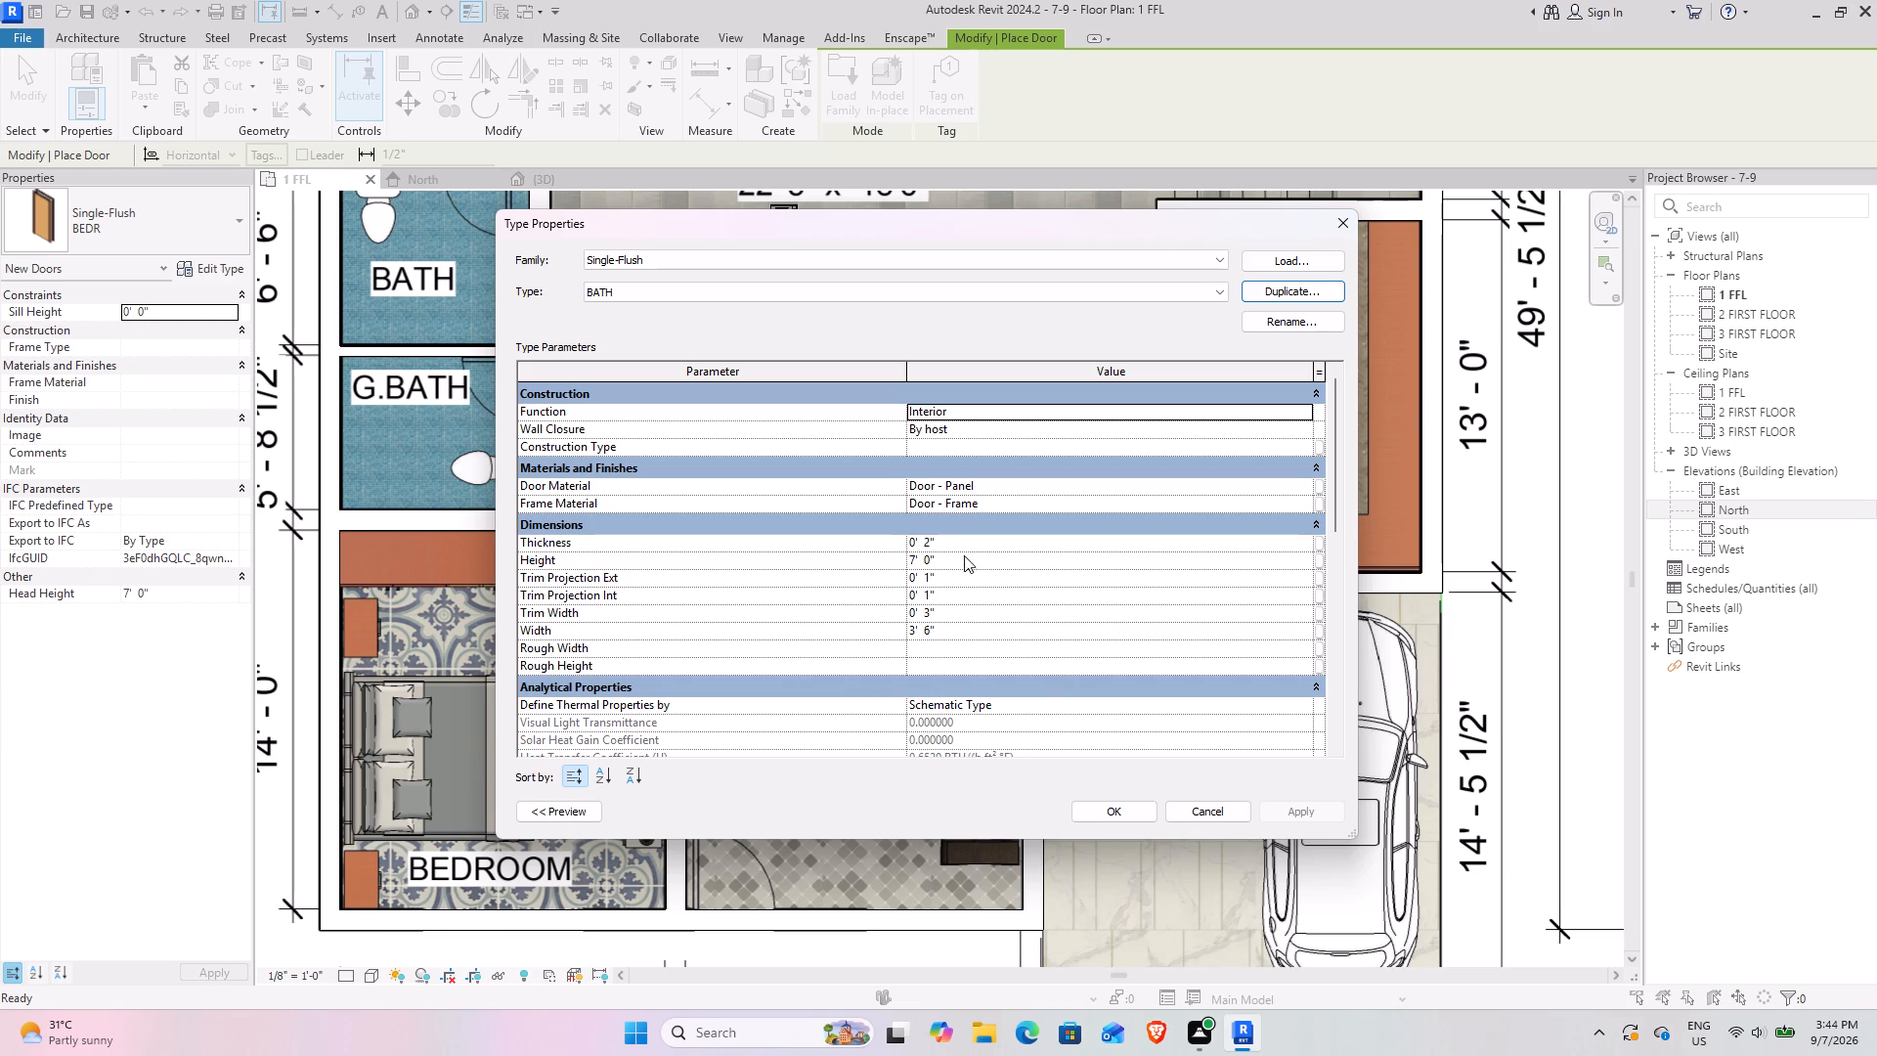
left_click(948, 638)
key("2")
key("apostrophe")
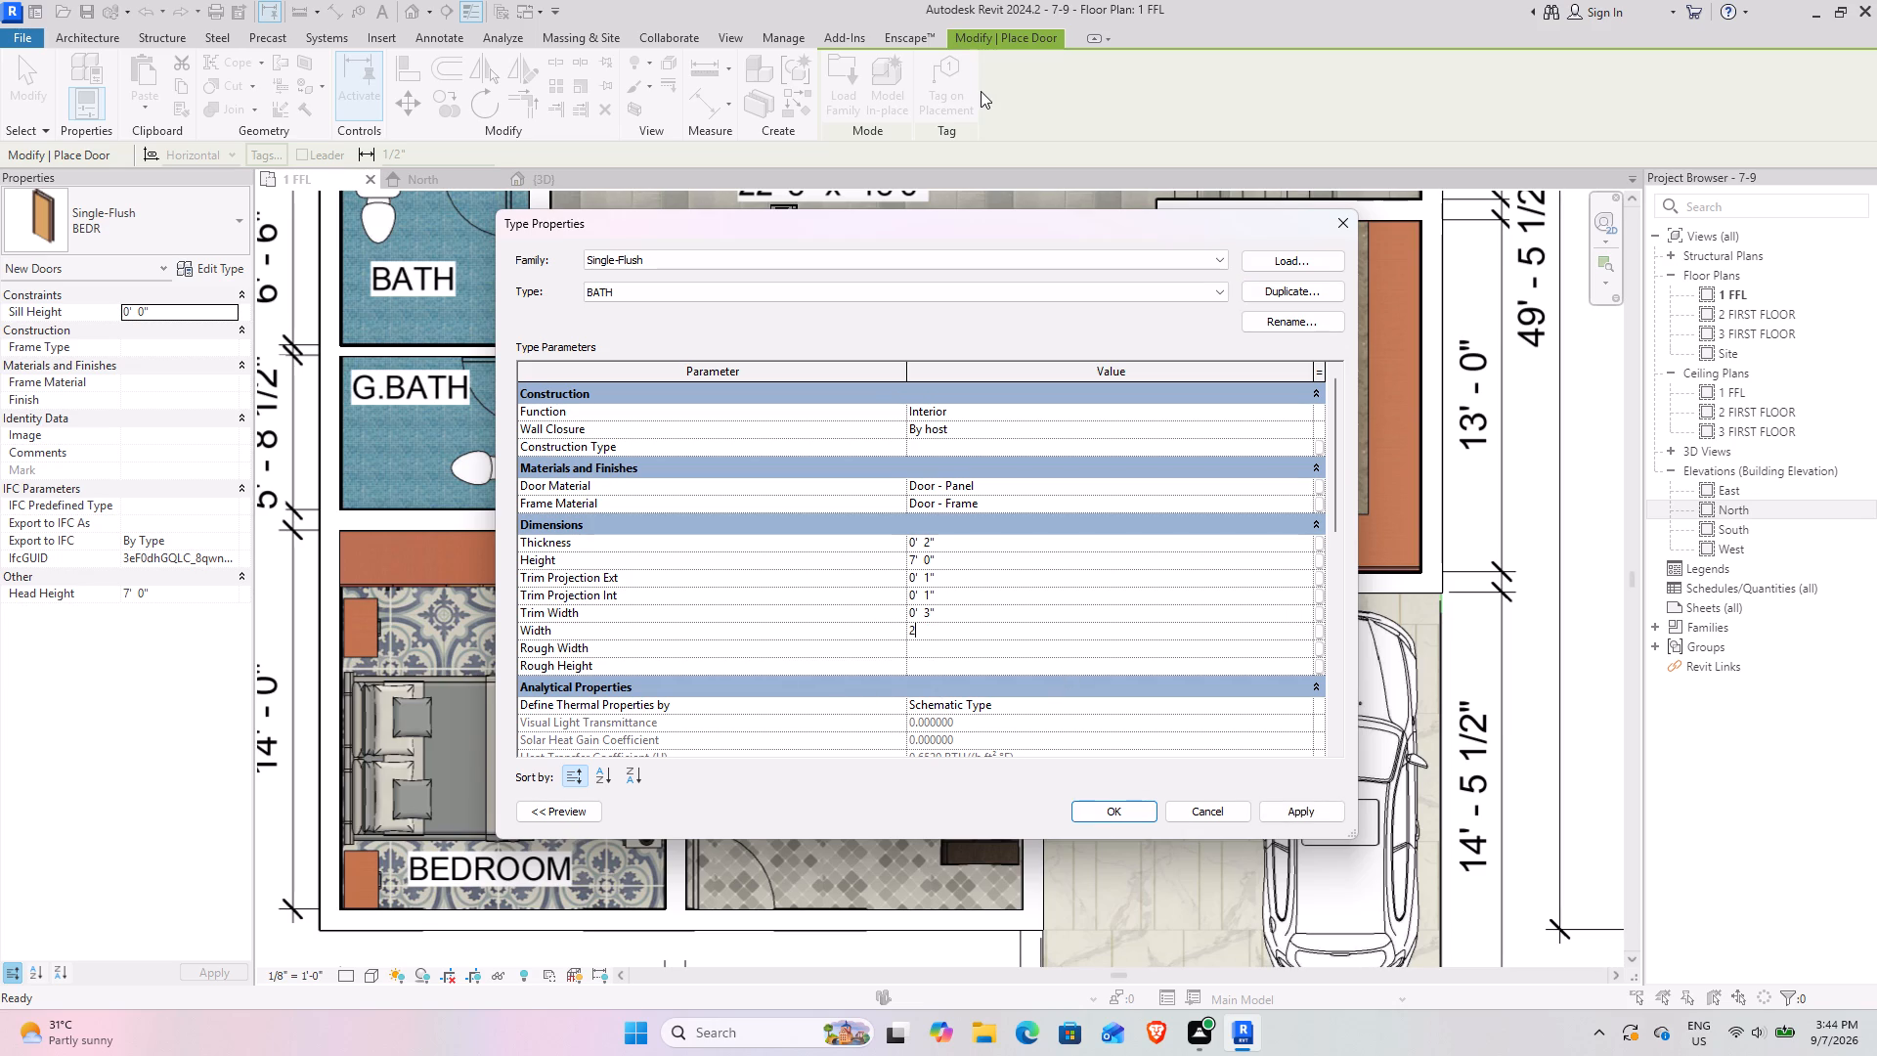
key("6")
key("Return")
left_click(1307, 818)
left_click(1097, 818)
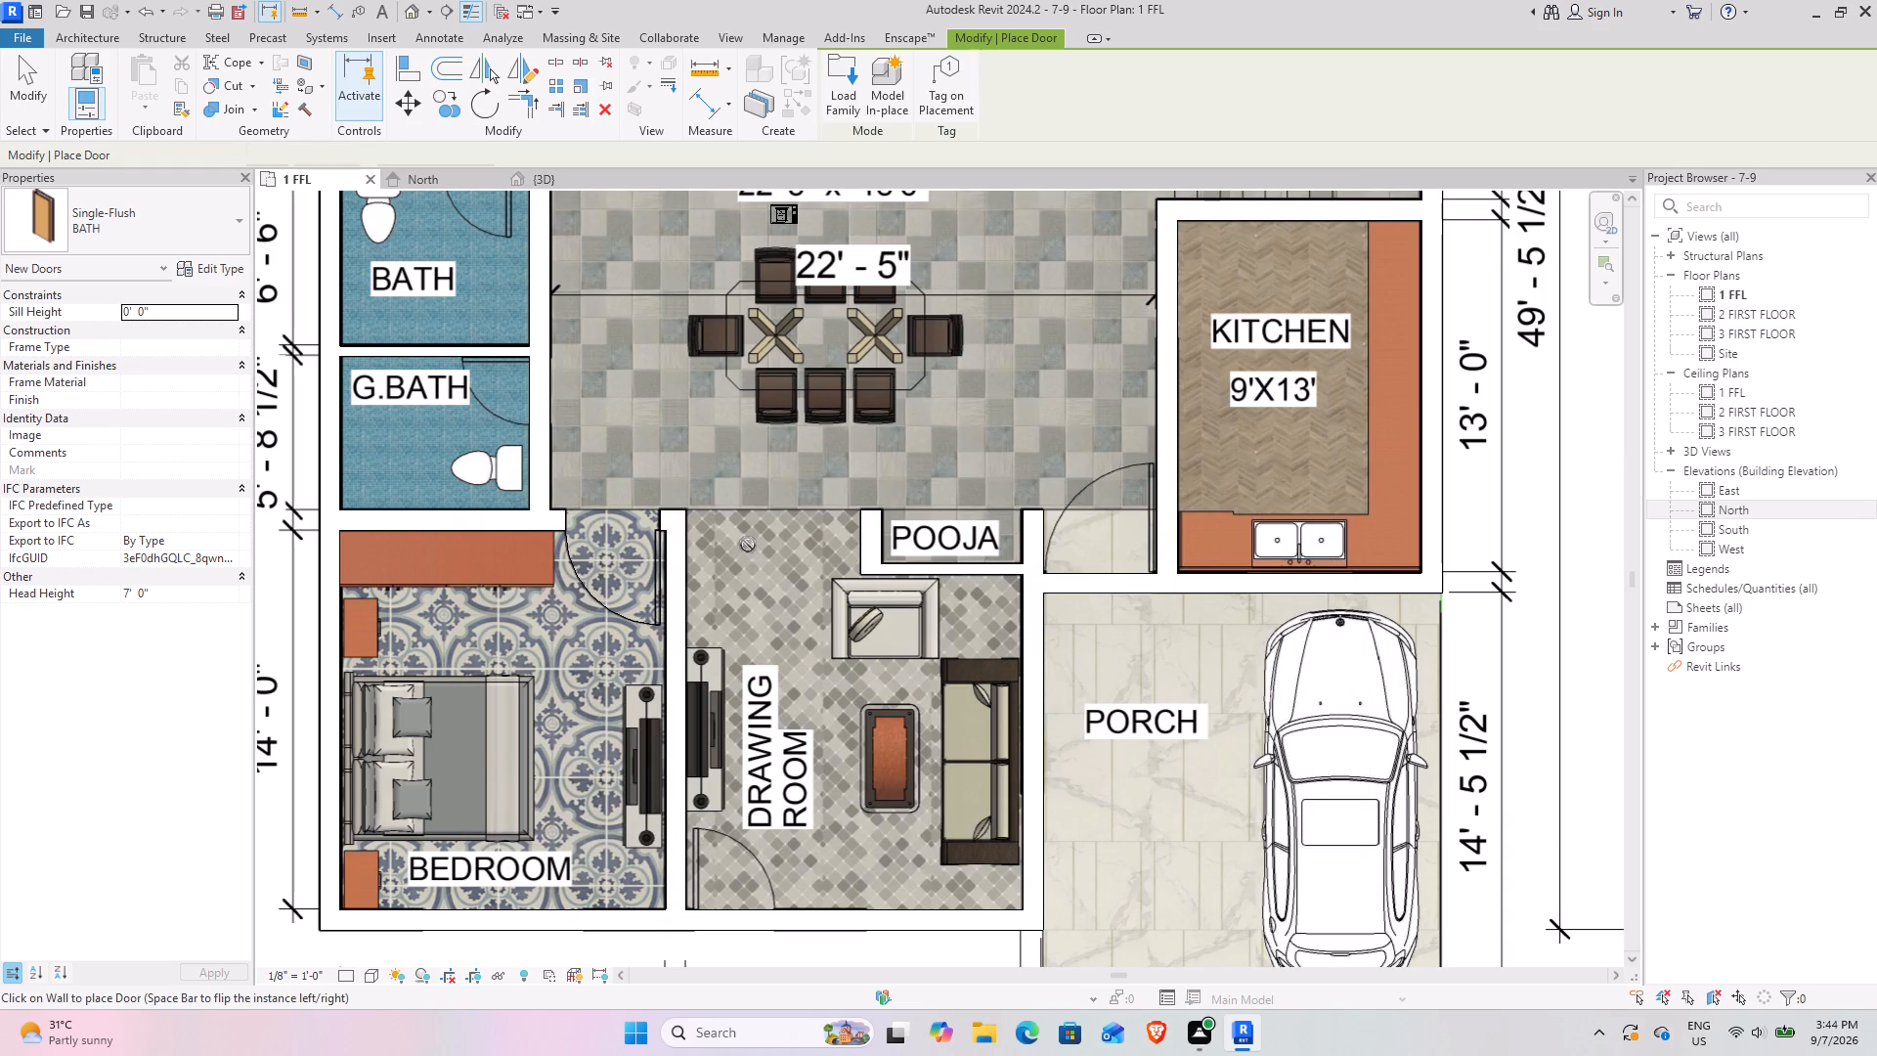
Place a BATH door in the G.BATH wall facing the dining hall, over the plan's door symbol and swinging into G.BATH.
scroll(491, 366, "up", 7)
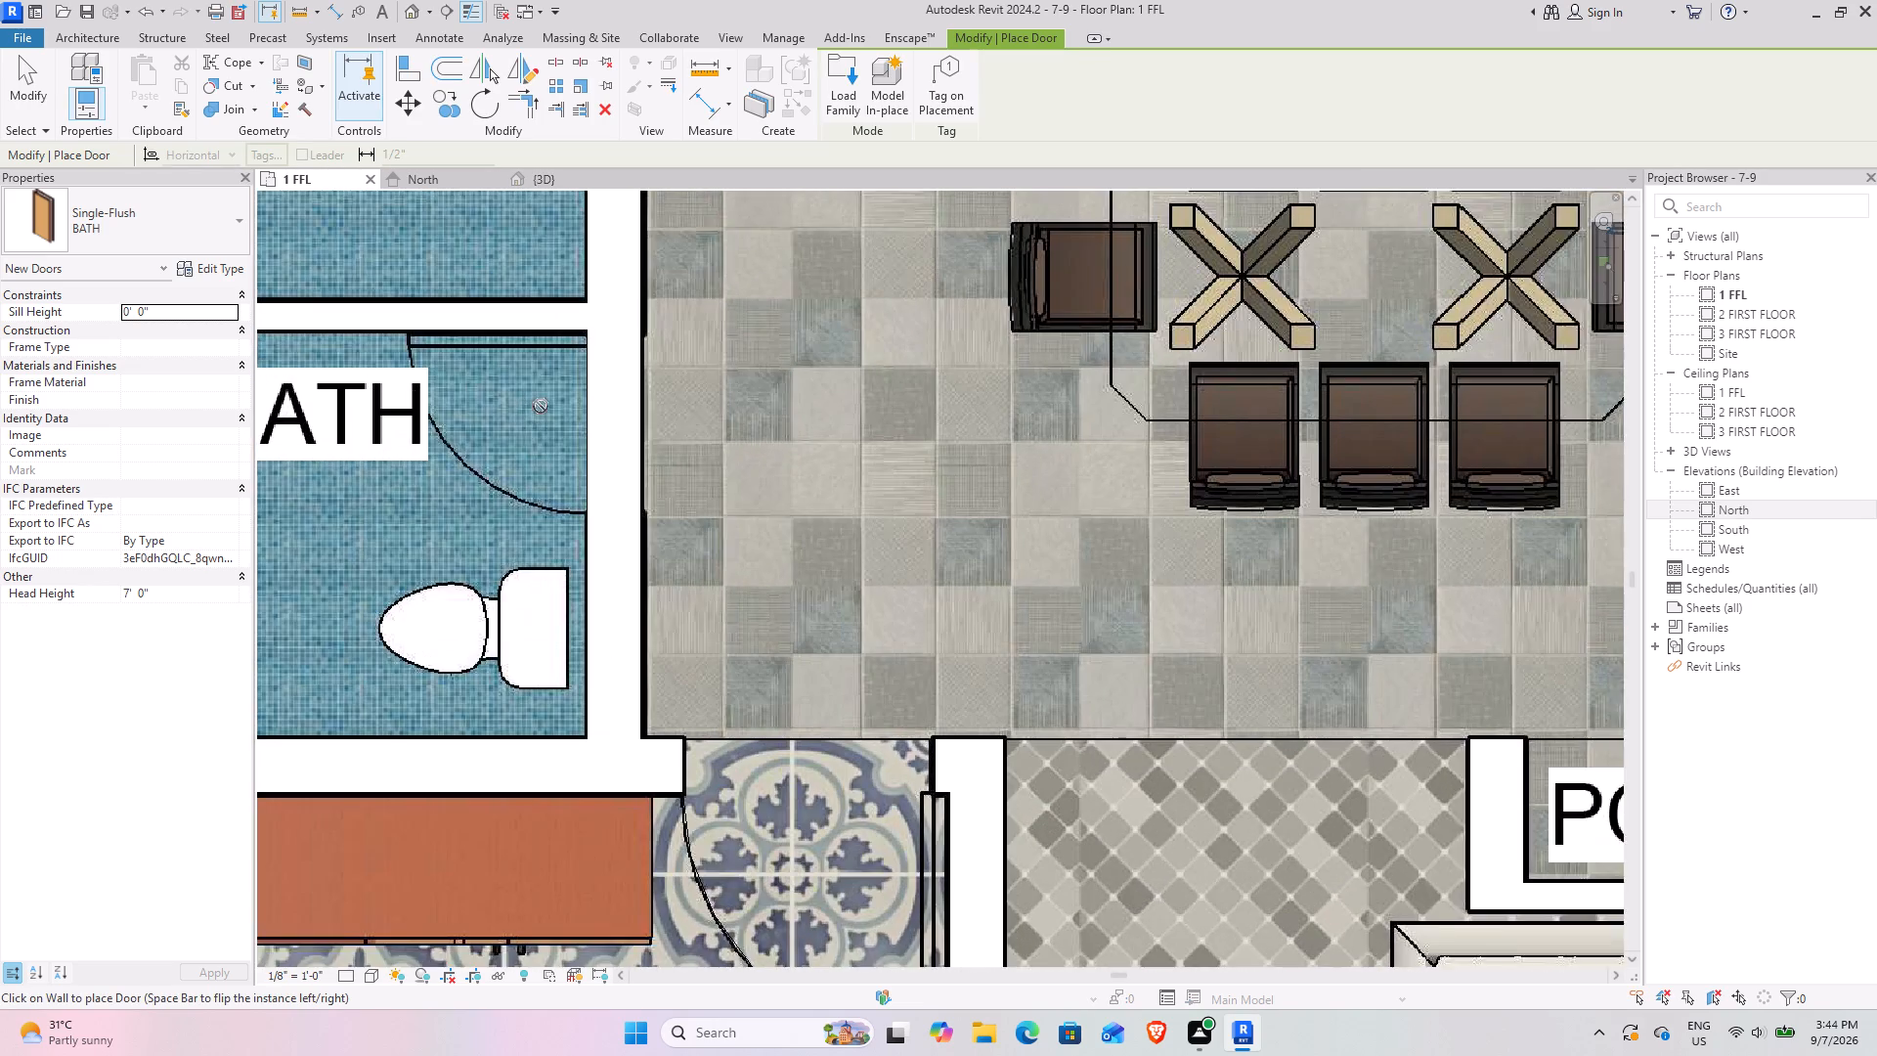
middle_click_drag(544, 406, 779, 450)
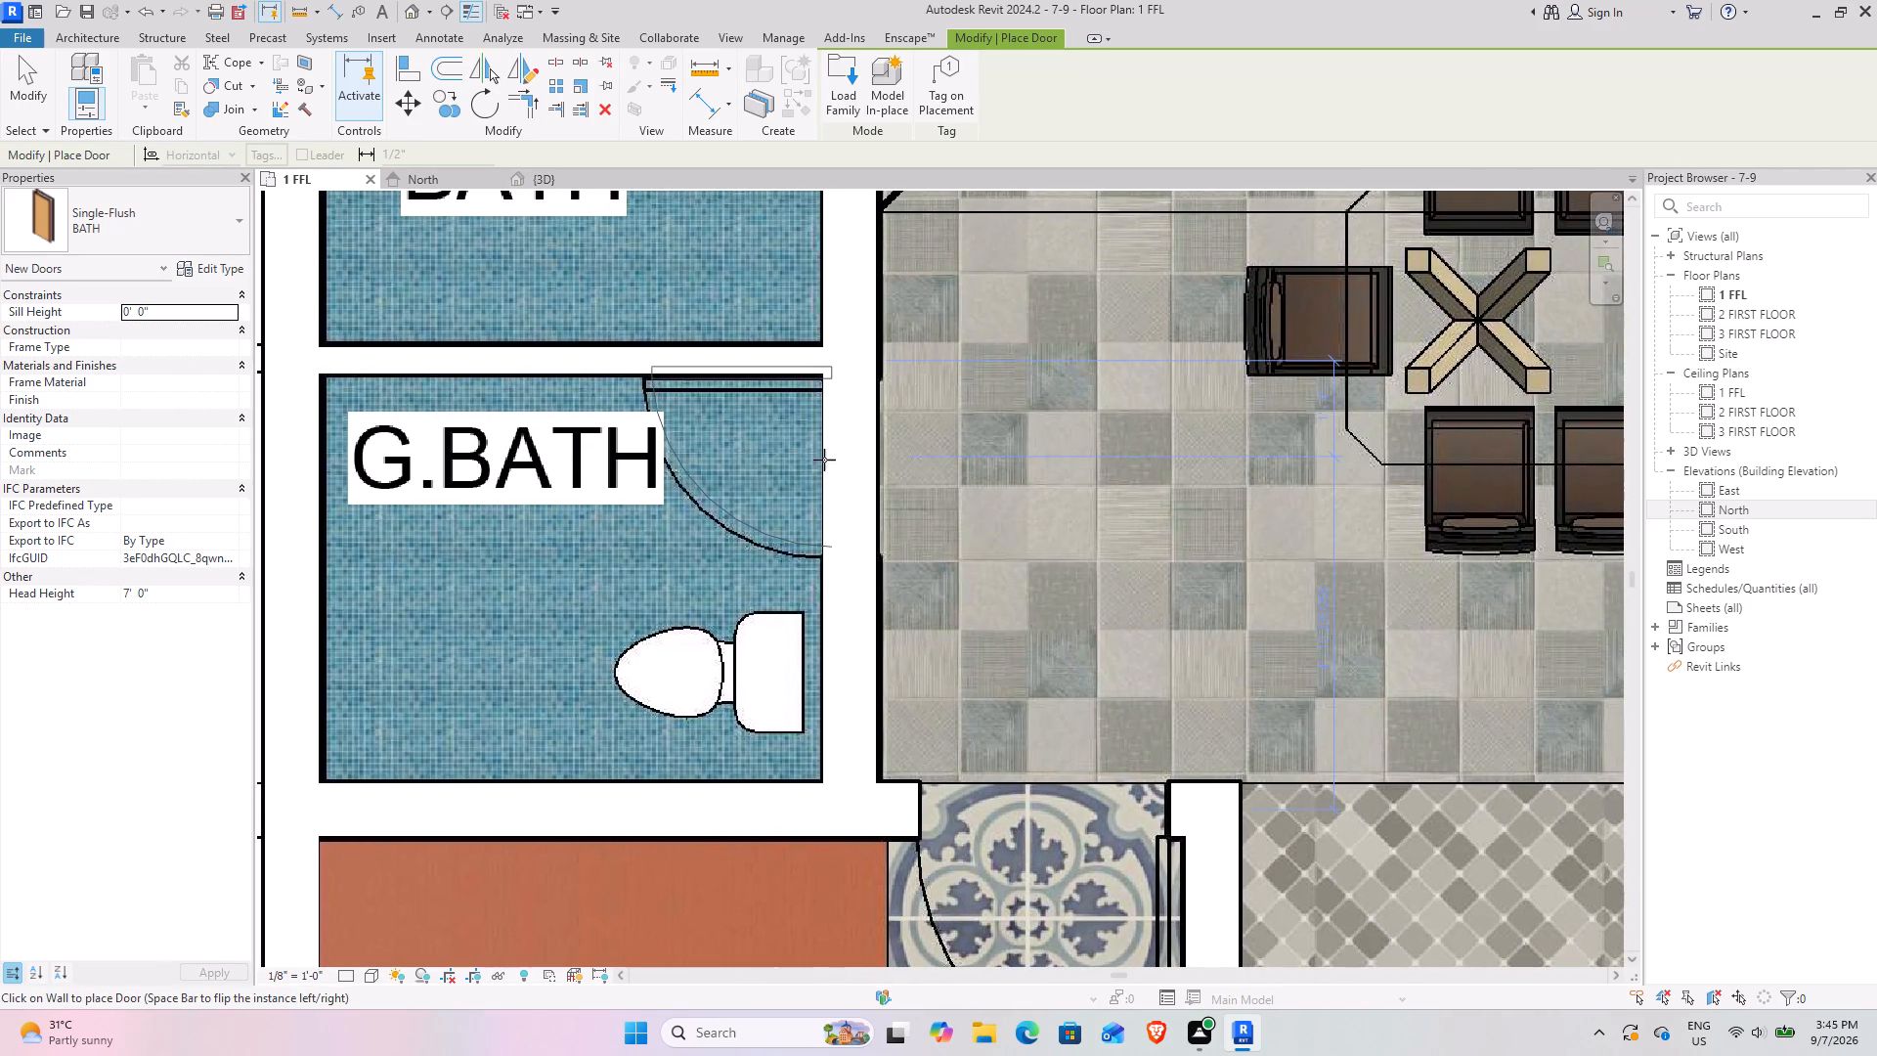
left_click(822, 471)
Place a BATH door in the wall between D.R and BATH on the N side, hinged toward the dining hall, and leave the command.
middle_click_drag(743, 252, 888, 793)
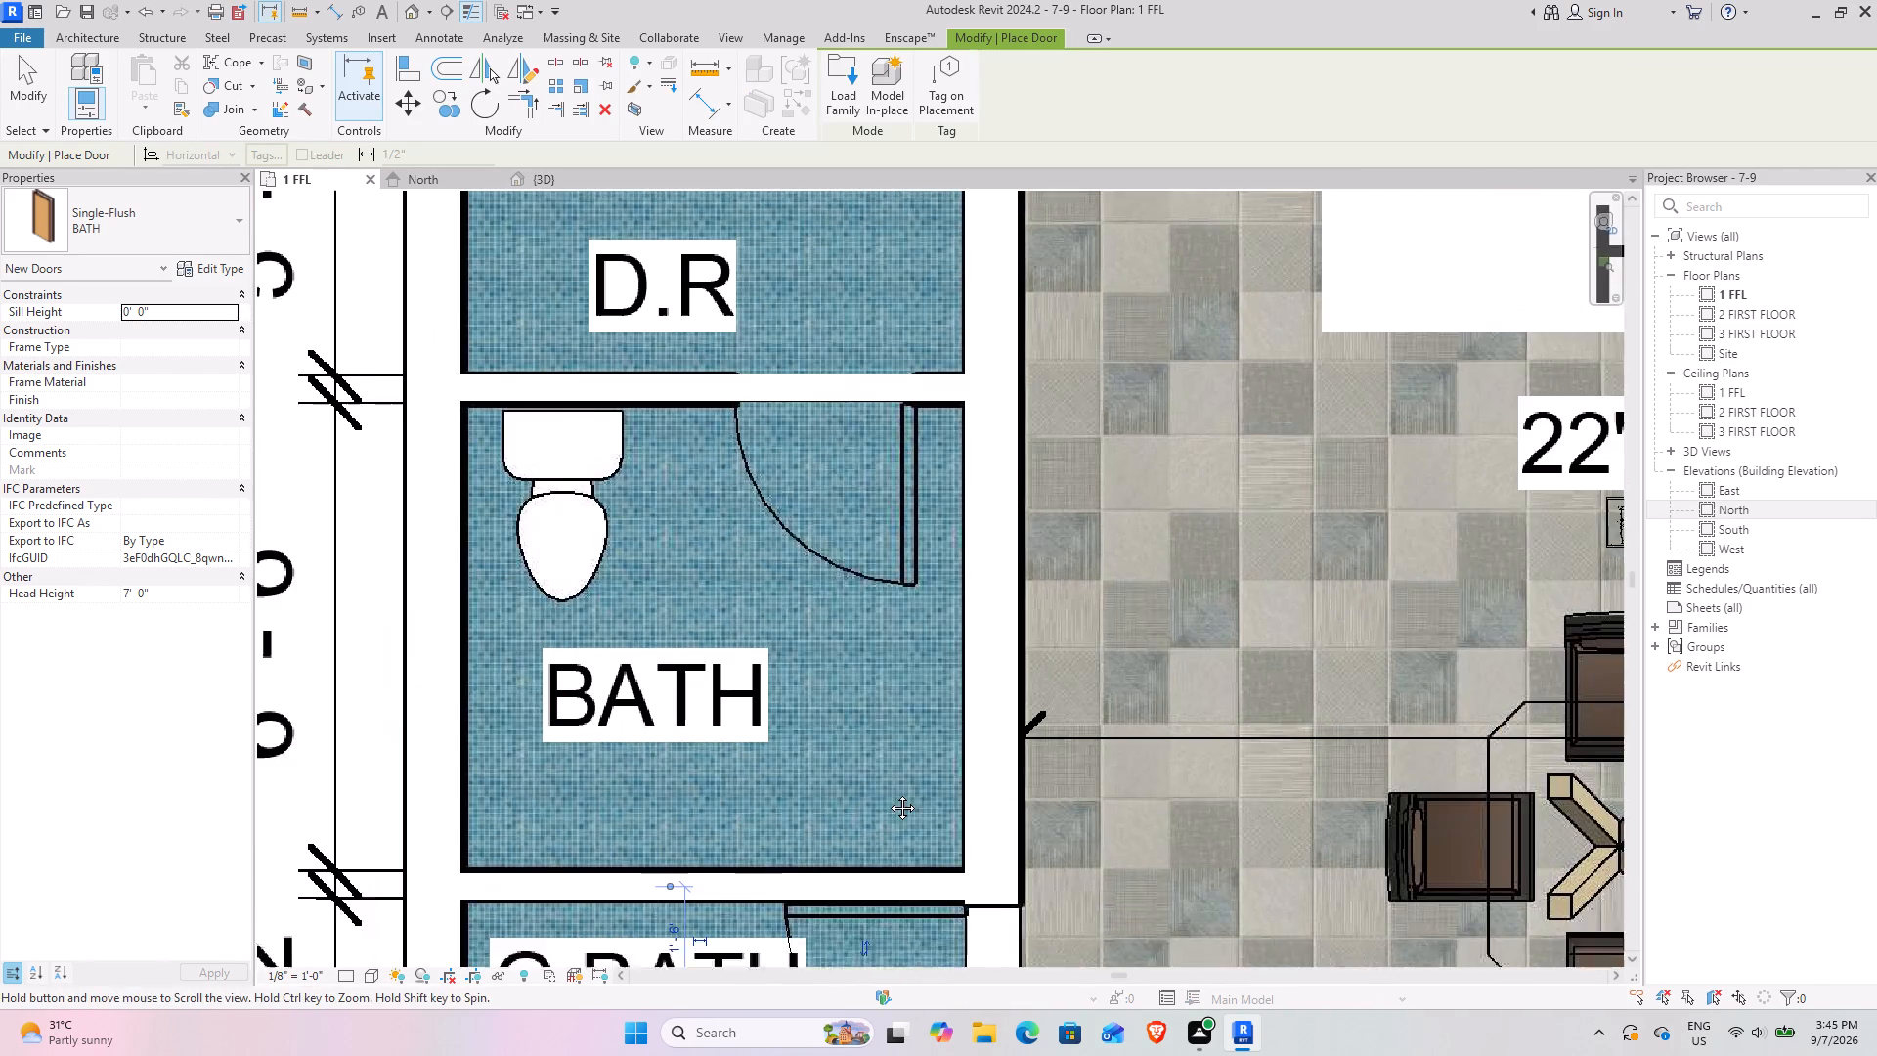
middle_click_drag(888, 793, 888, 794)
key("space")
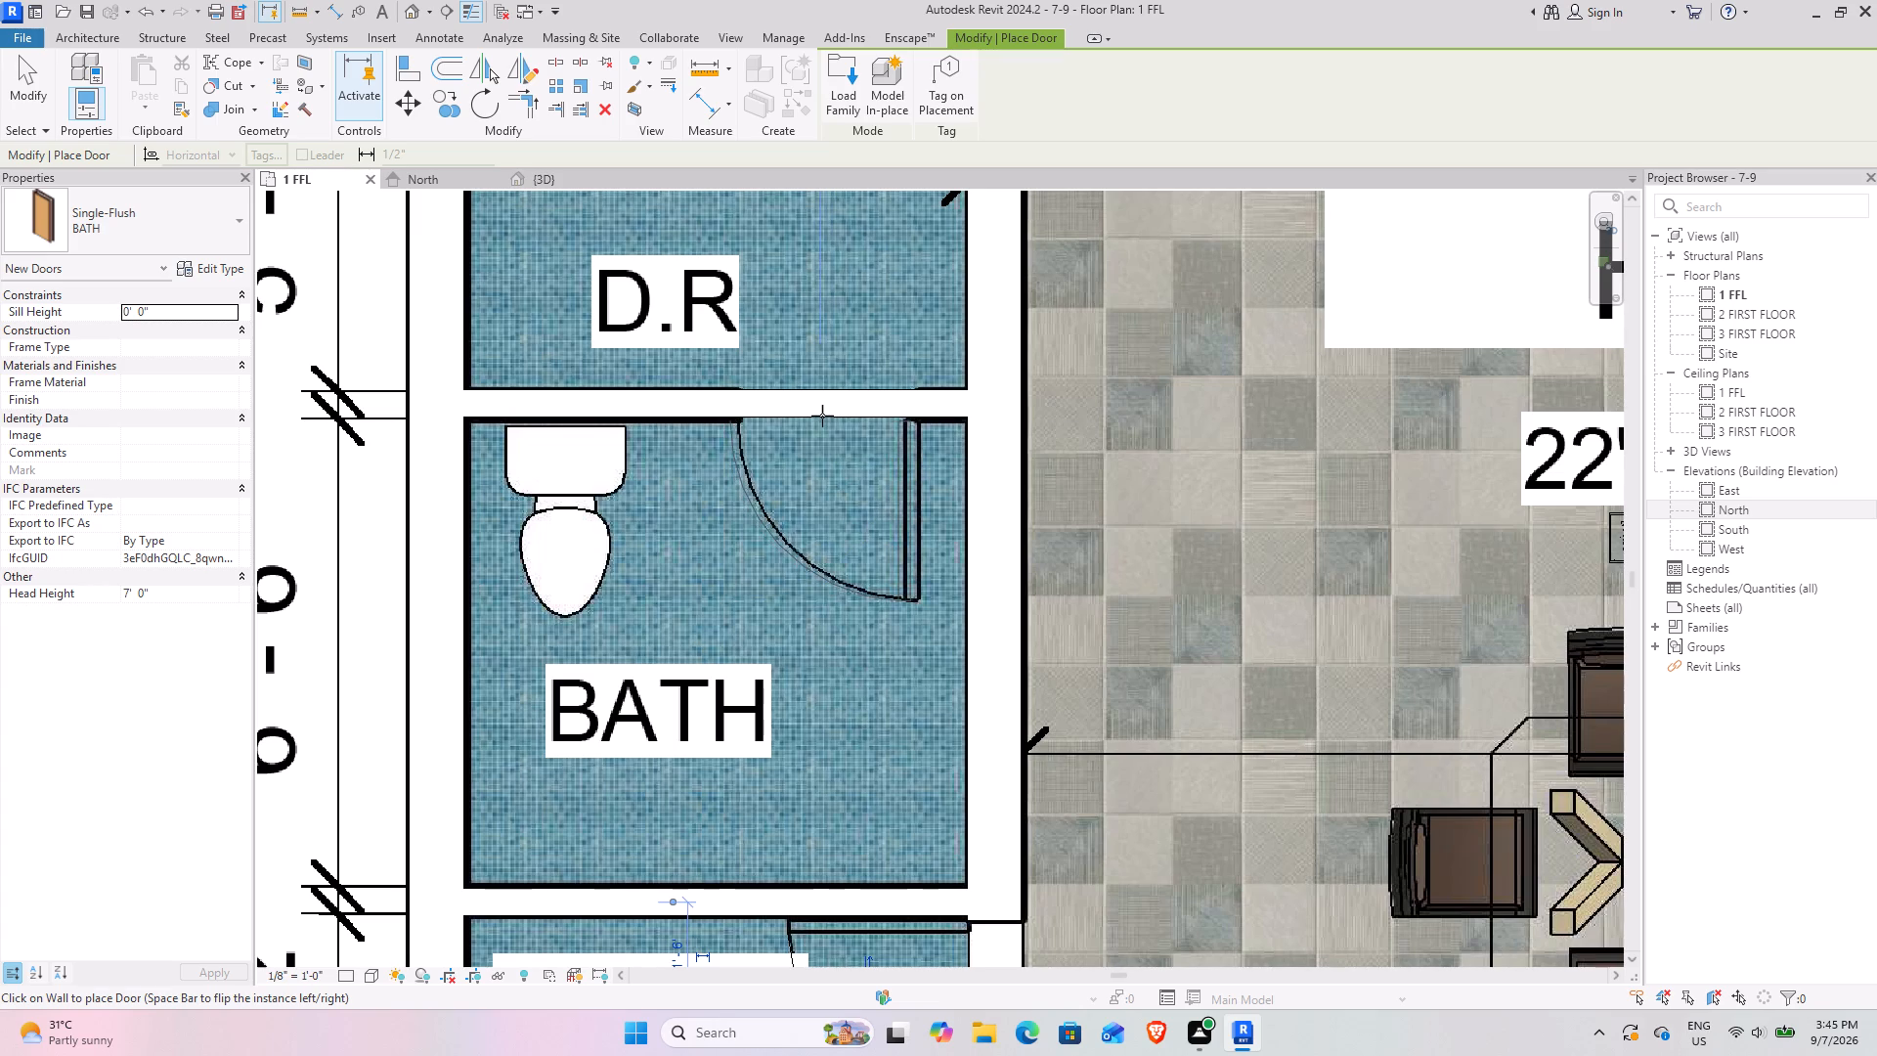
left_click(822, 416)
key("Escape")
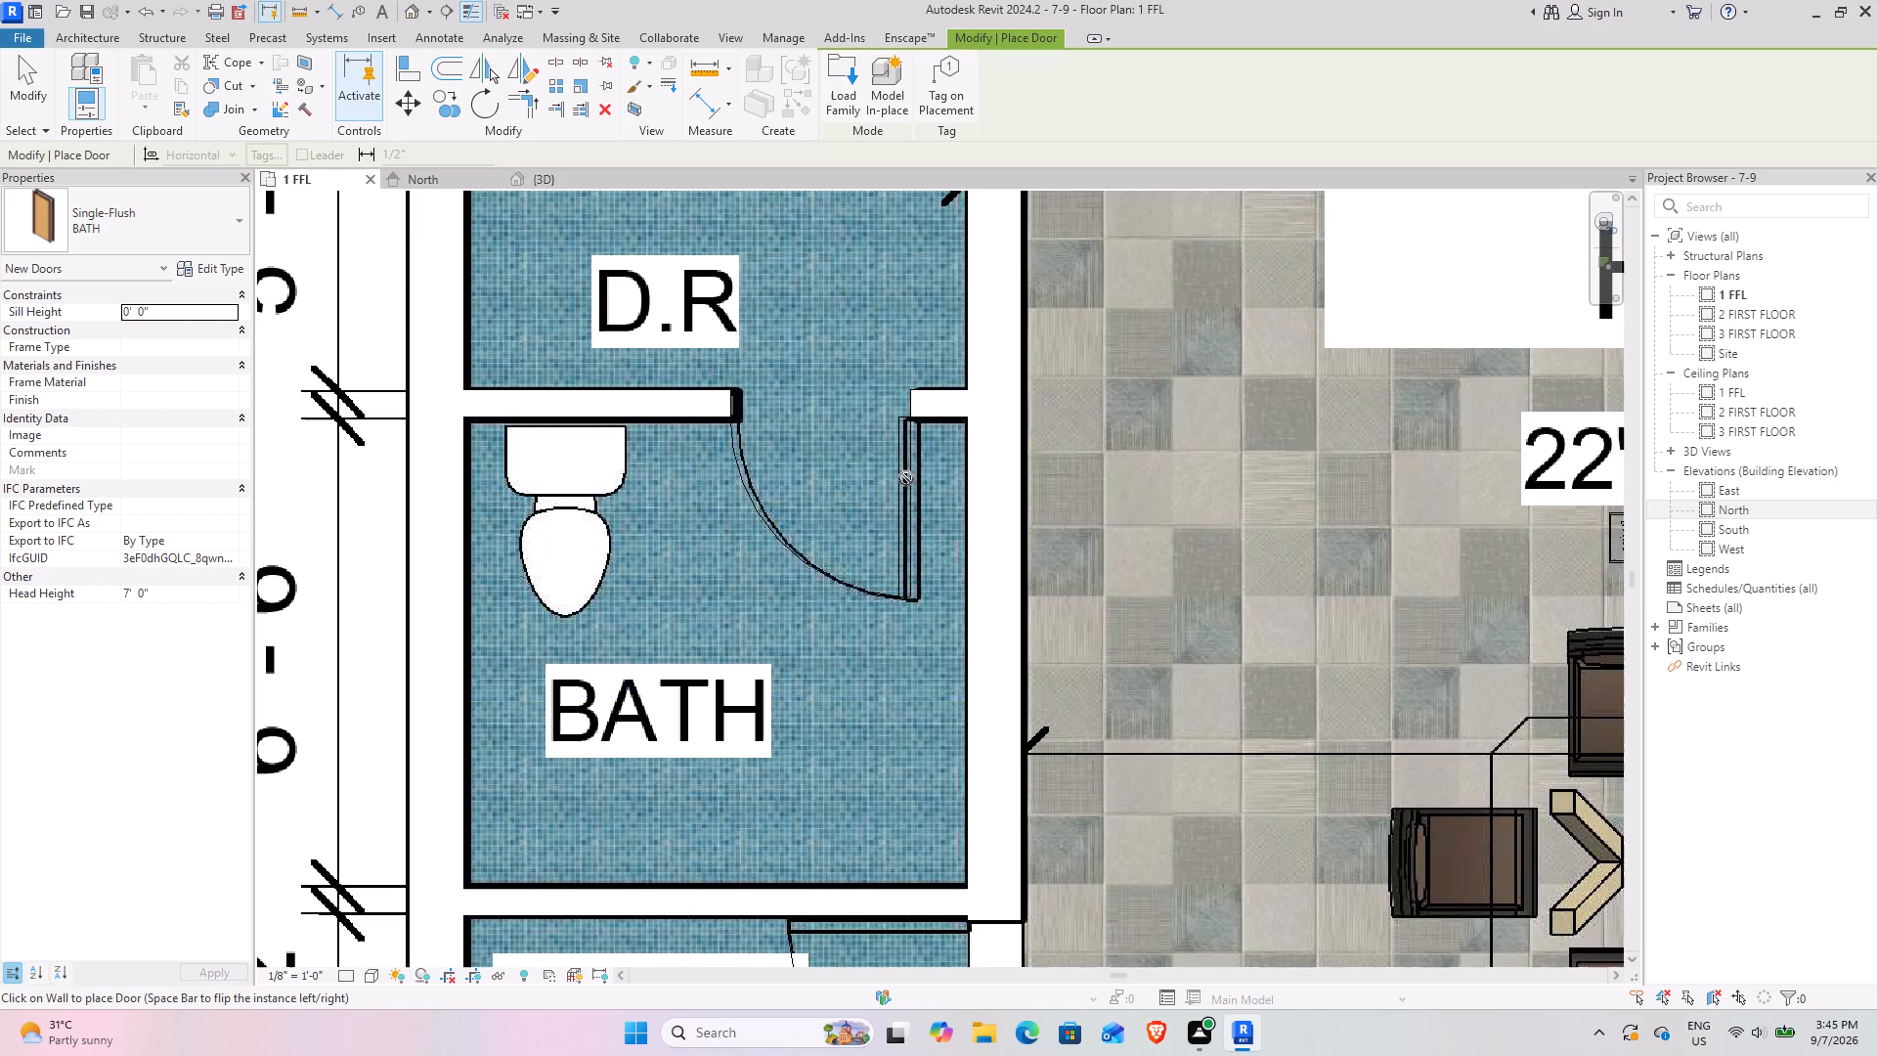
scroll(906, 478, "down", 9)
middle_click_drag(954, 470, 754, 586)
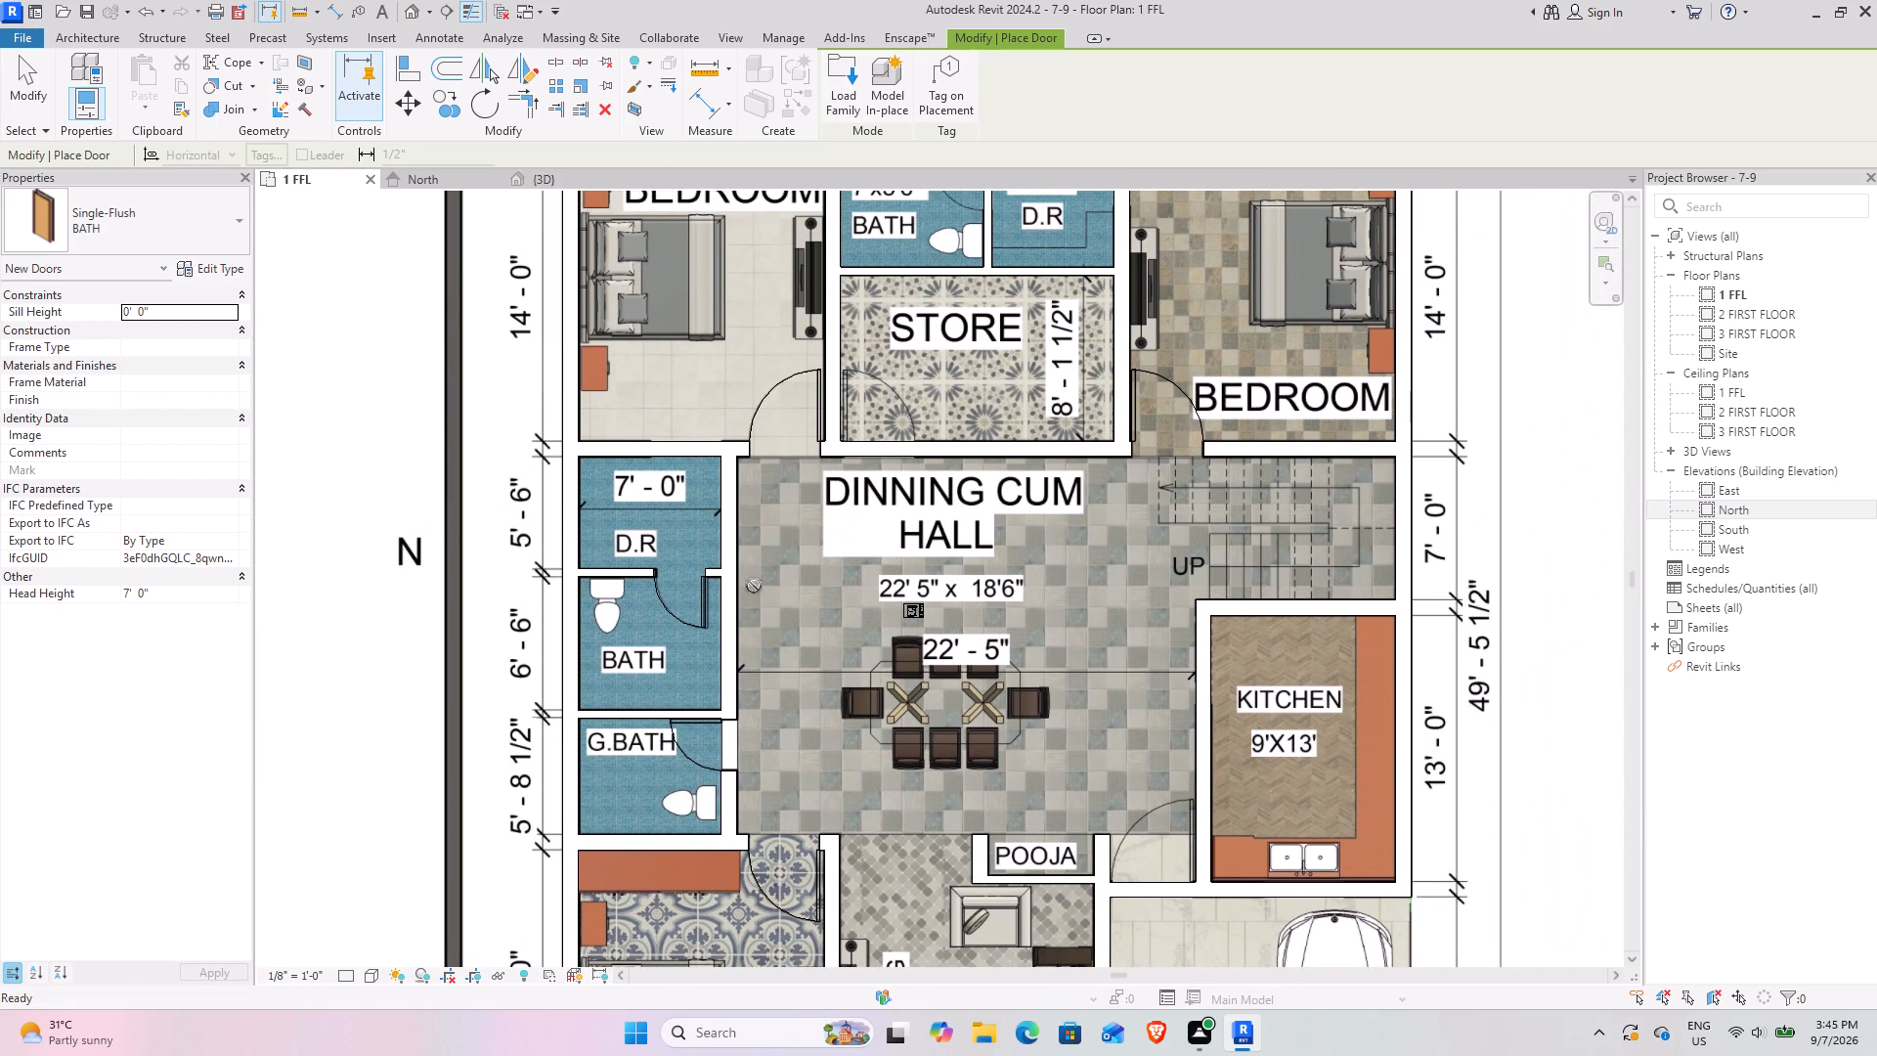
middle_click_drag(642, 439, 694, 524)
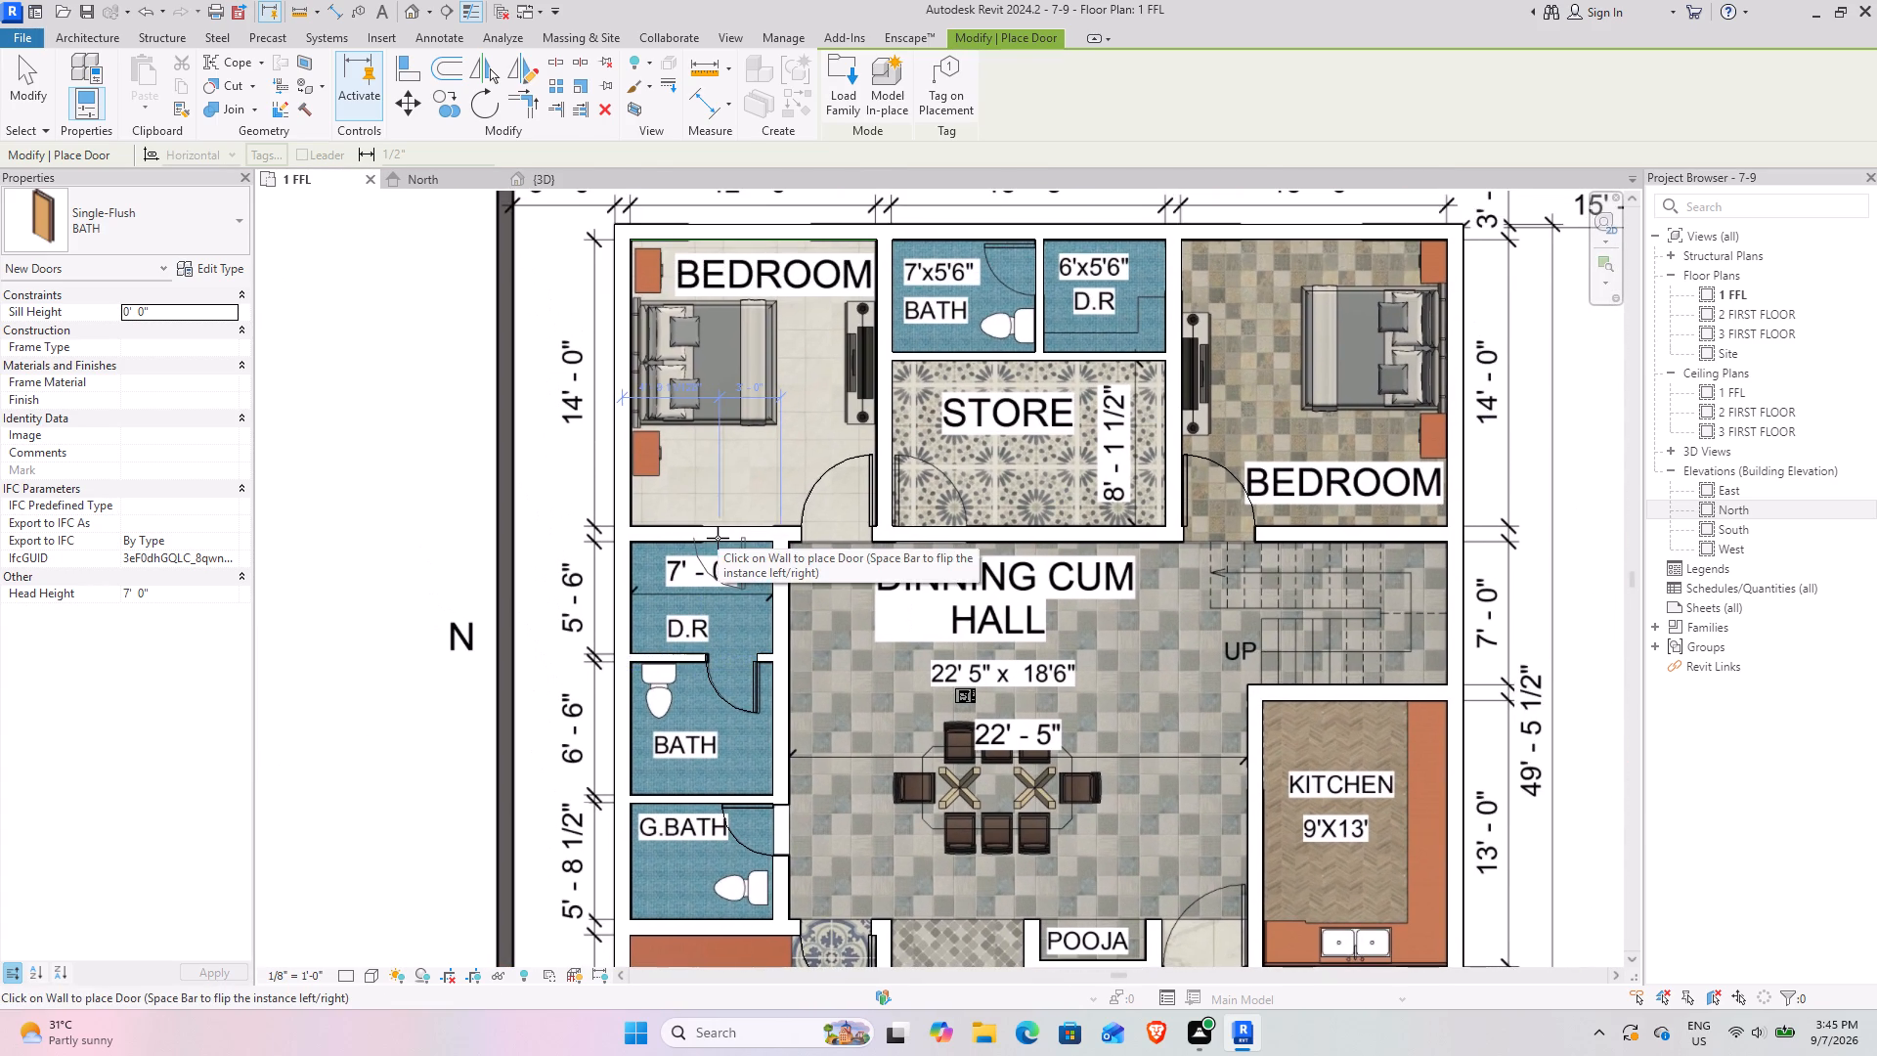
key("Escape")
key("Escape")
Switch the 1 FFL plan's visual style to Wireframe so the PDF shows through the modelled walls.
scroll(675, 532, "up", 8)
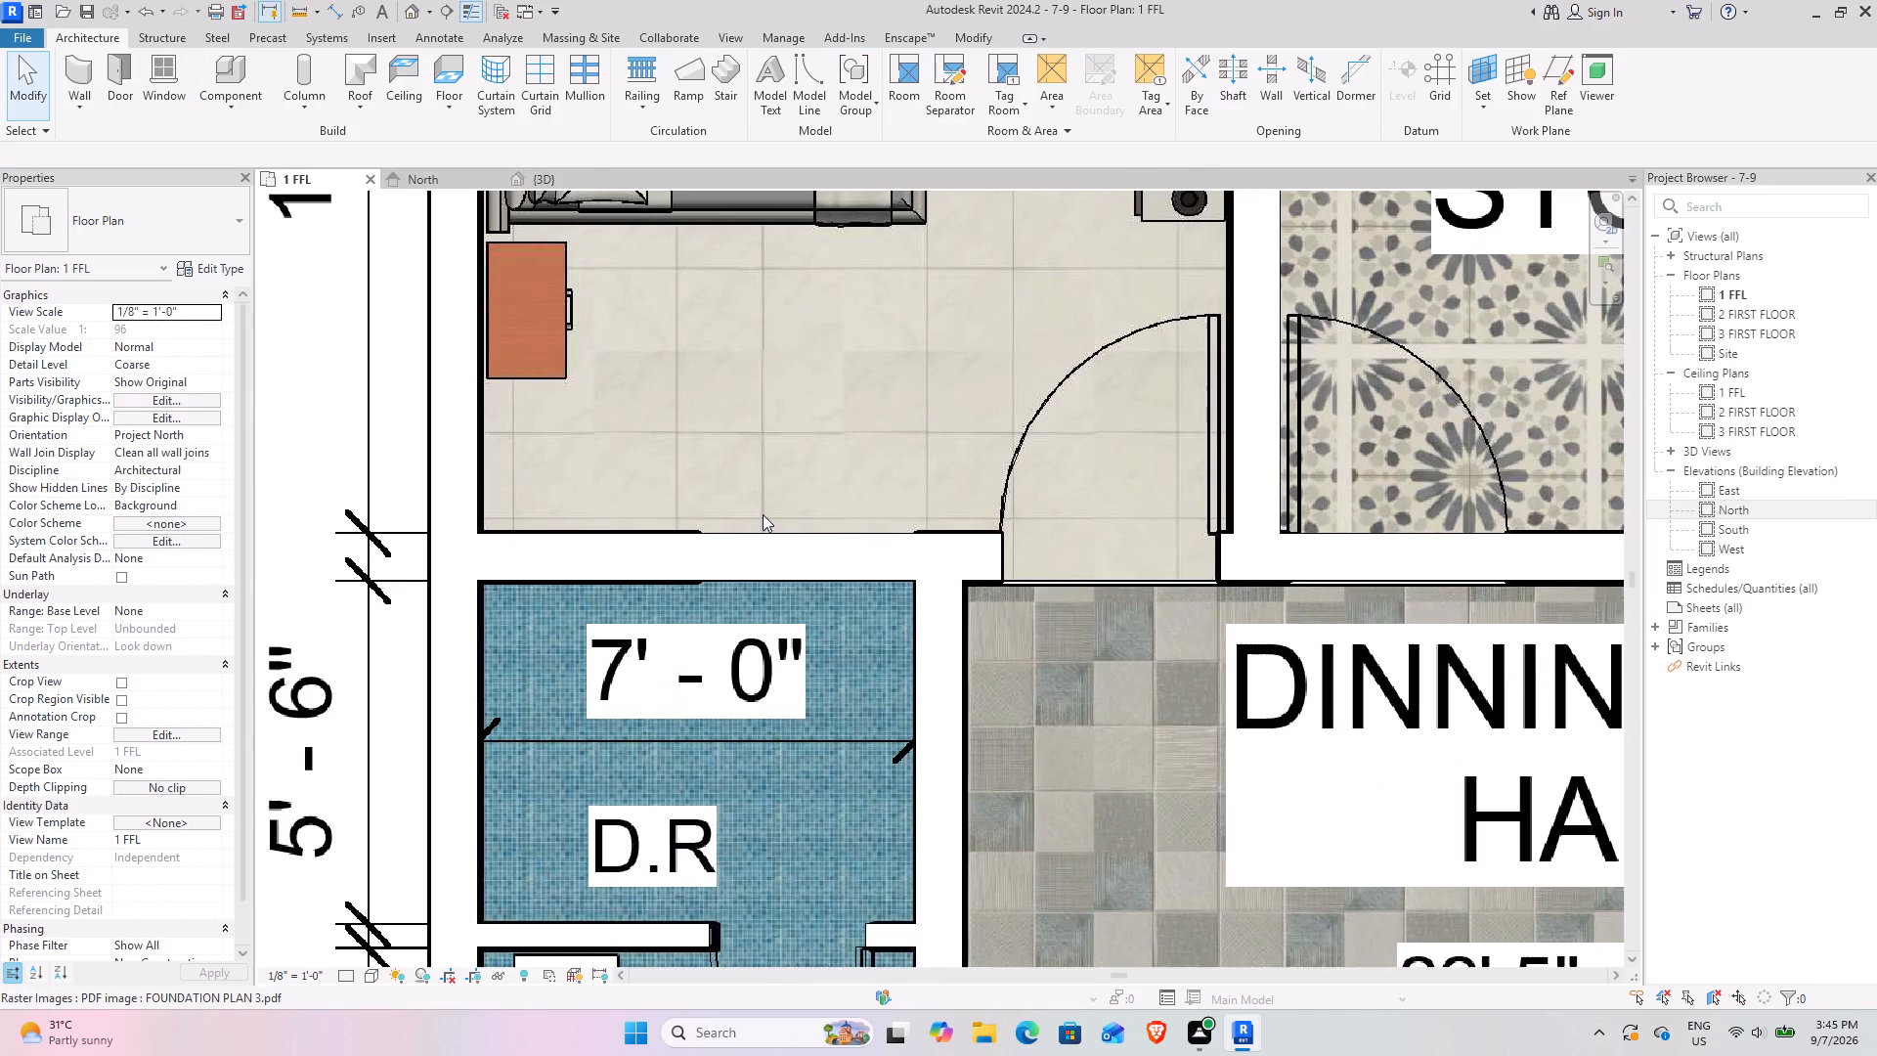
left_click(373, 979)
left_click(387, 849)
Cut a wall opening between the N-side bedroom and its D.R, spanning the gap drawn on the plan.
scroll(777, 559, "down", 5)
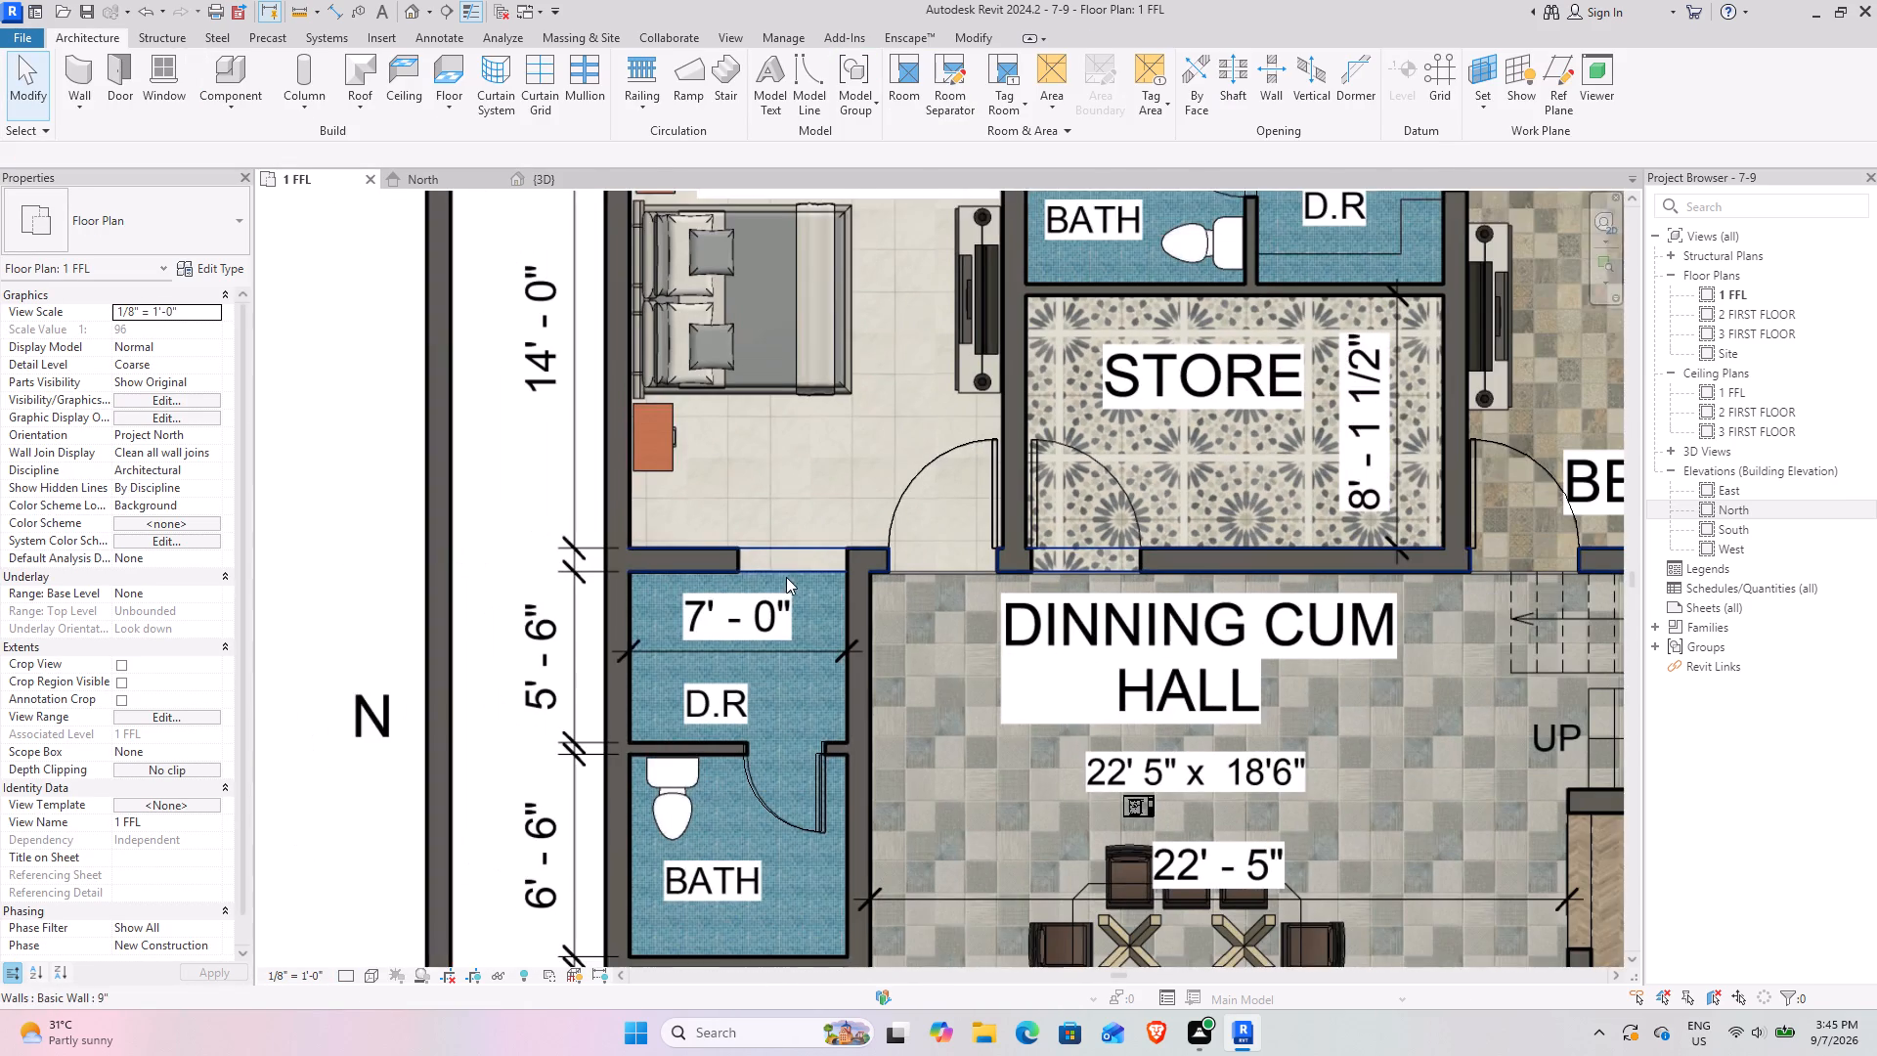
middle_click_drag(772, 571, 715, 549)
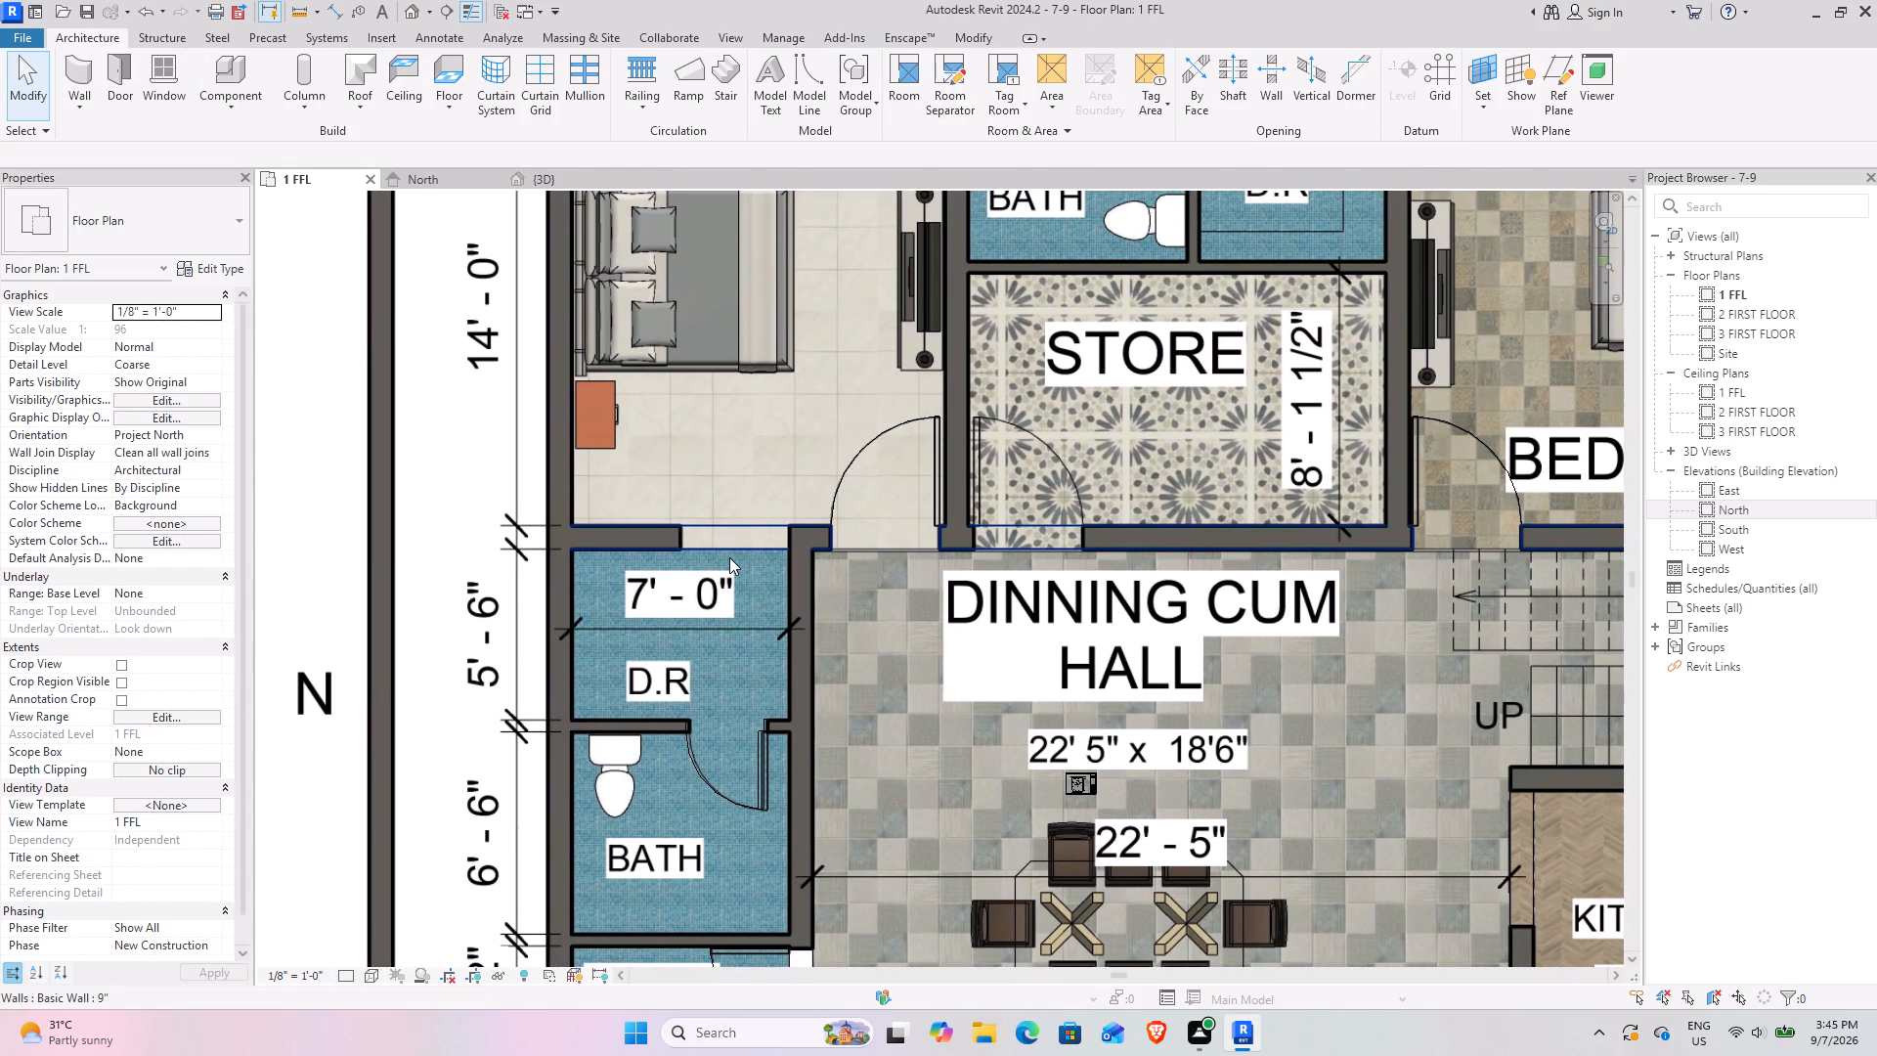
scroll(704, 493, "up", 4)
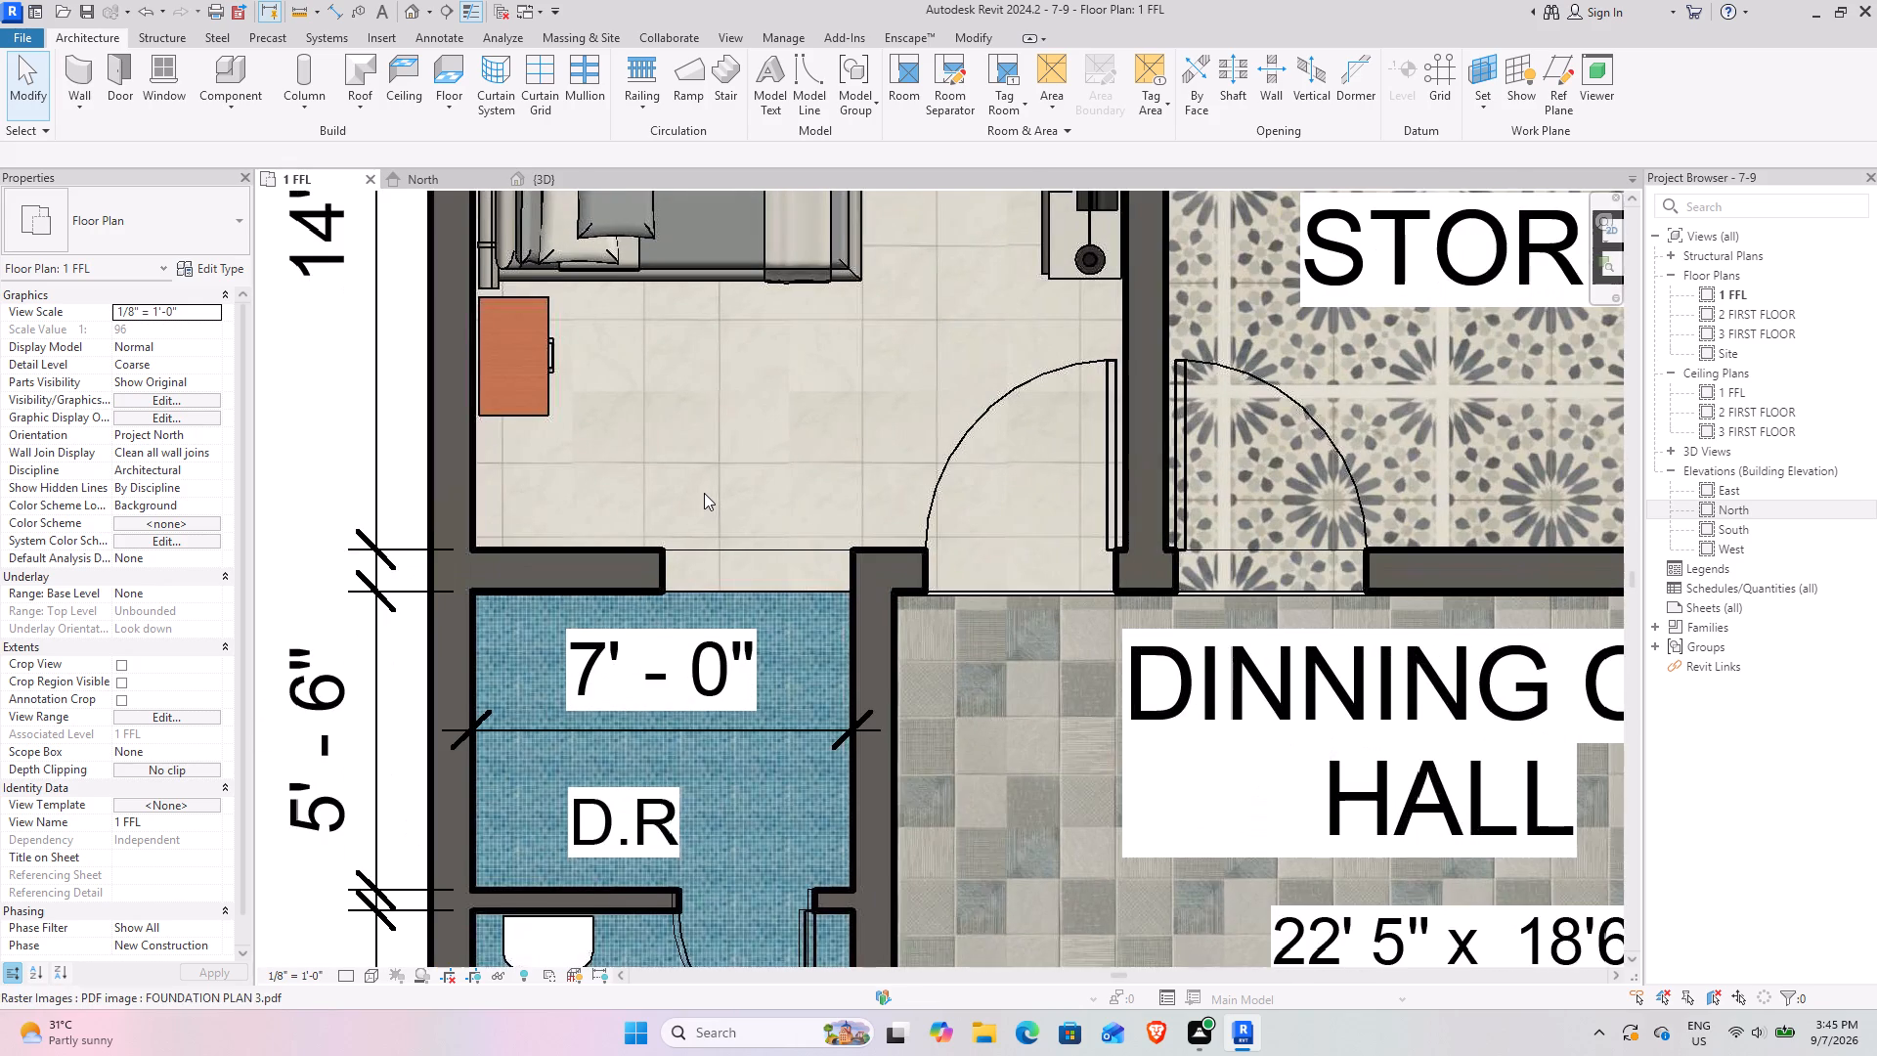
middle_click_drag(704, 493, 701, 541)
left_click(712, 587)
key("Escape")
key("Escape")
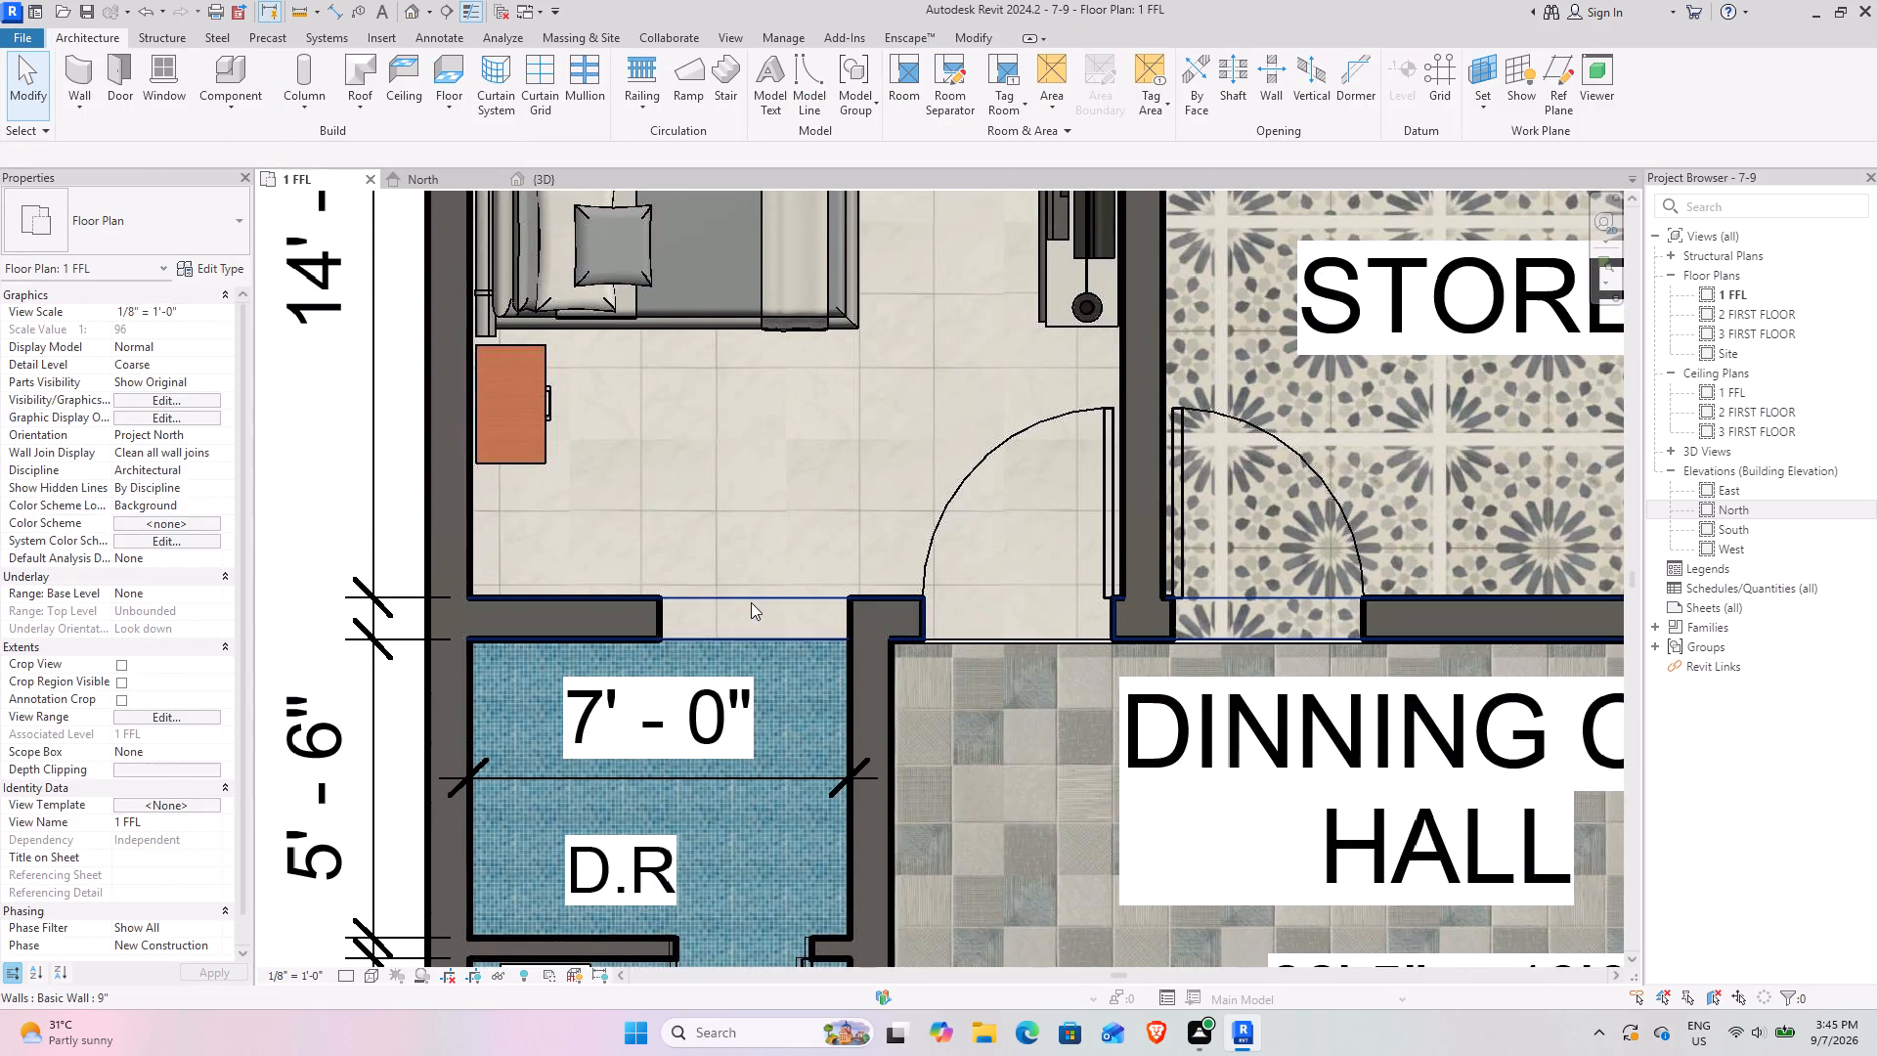
left_click(748, 607)
left_click(990, 79)
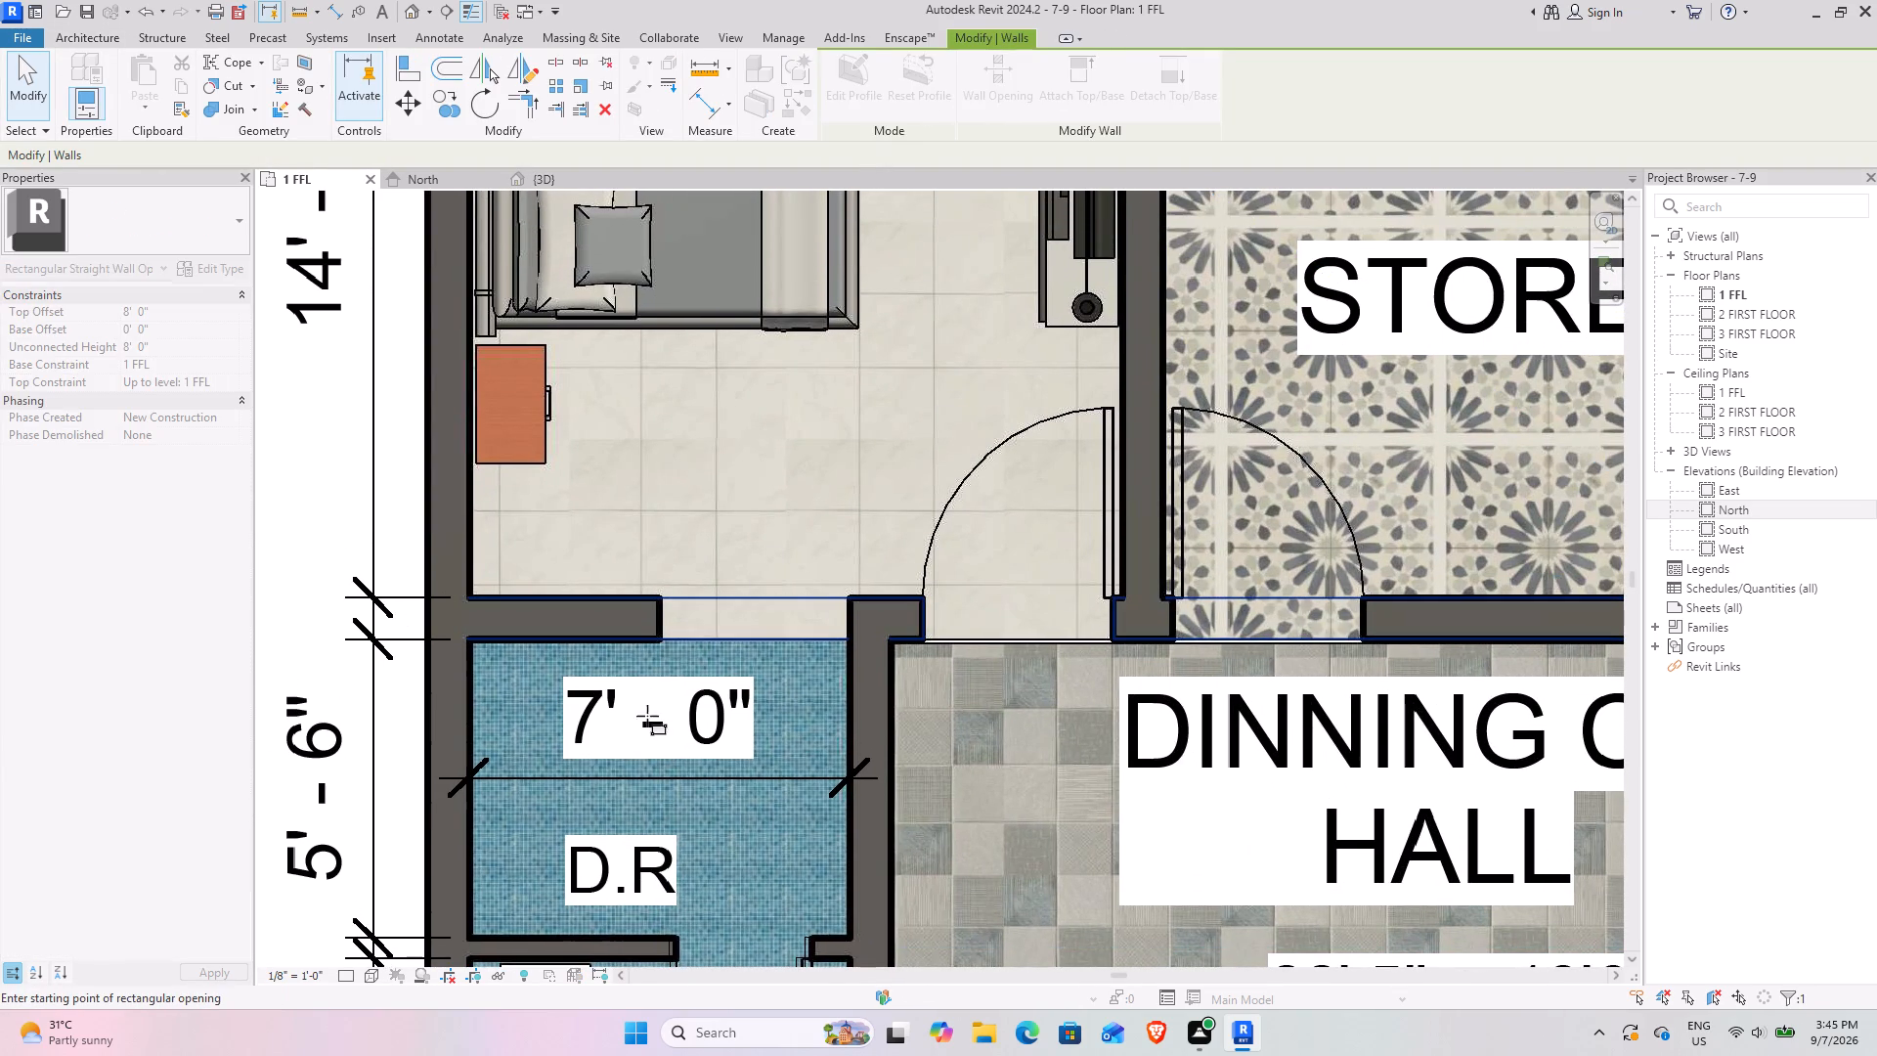
left_click(659, 639)
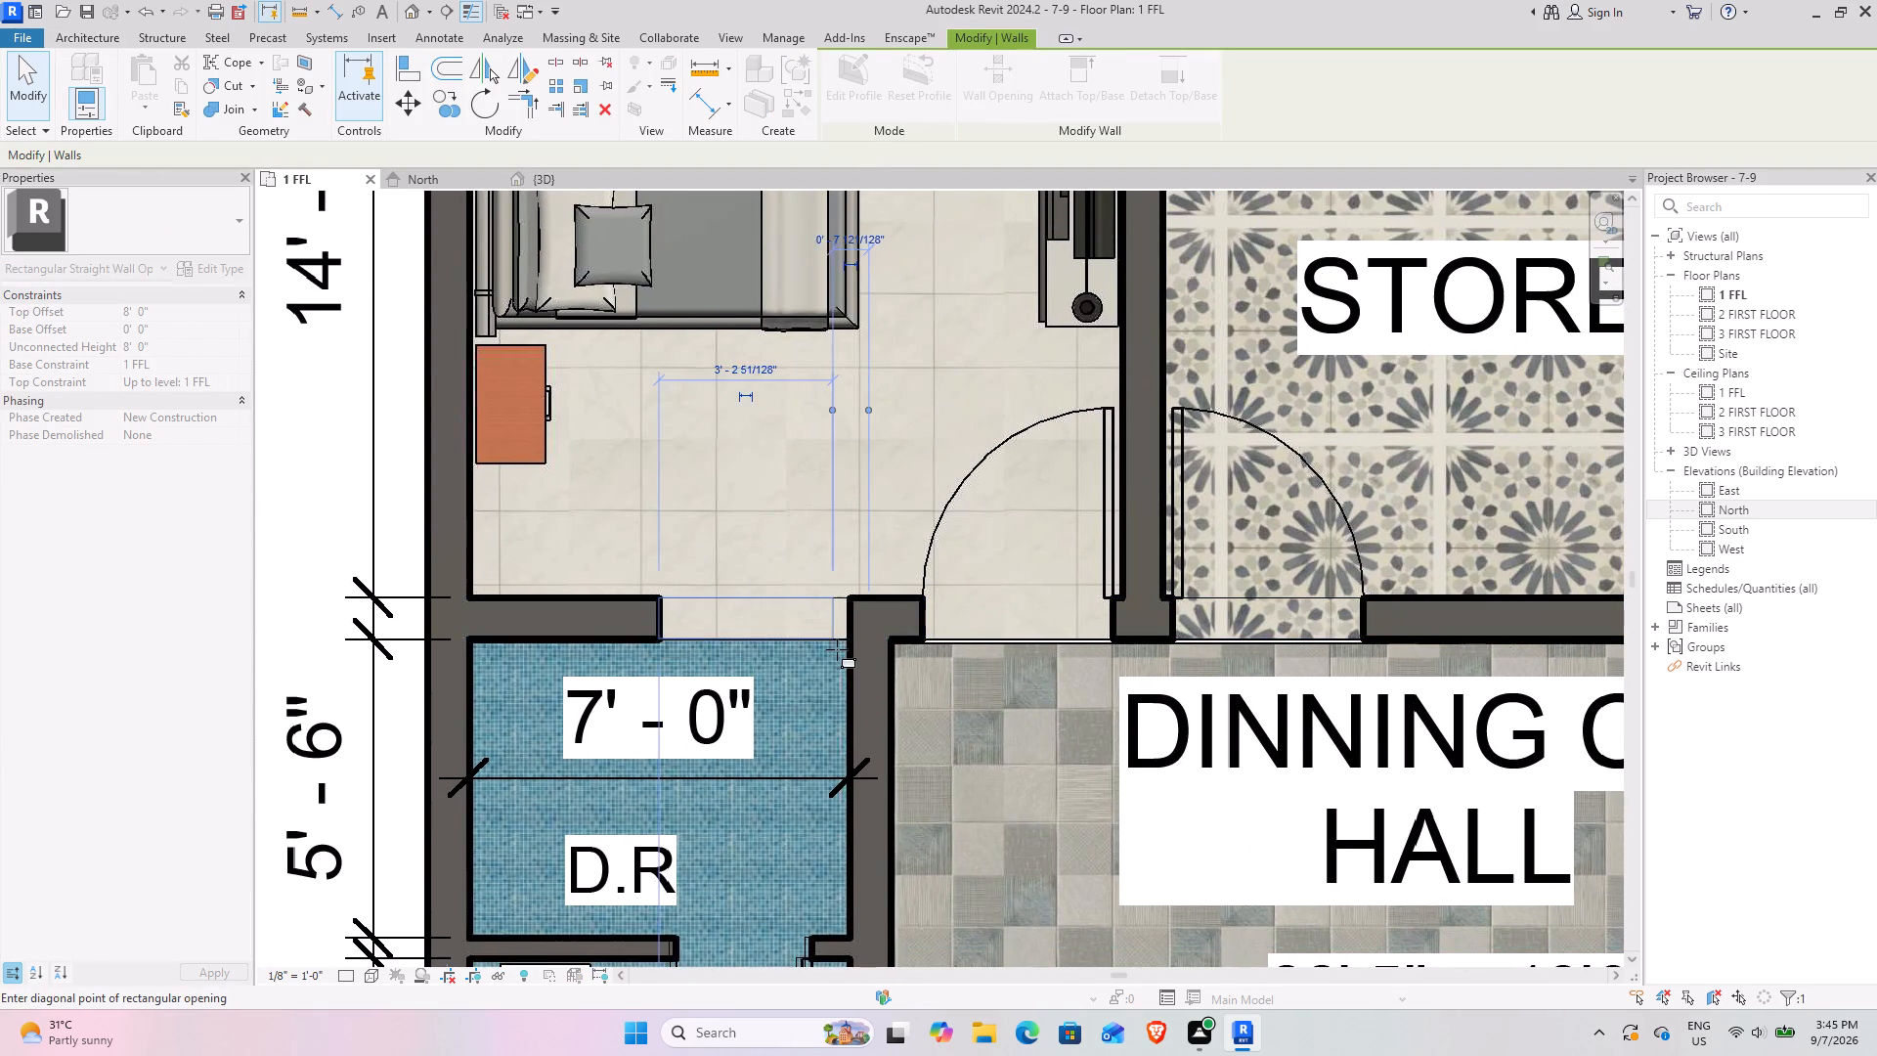
left_click(847, 646)
key("Escape")
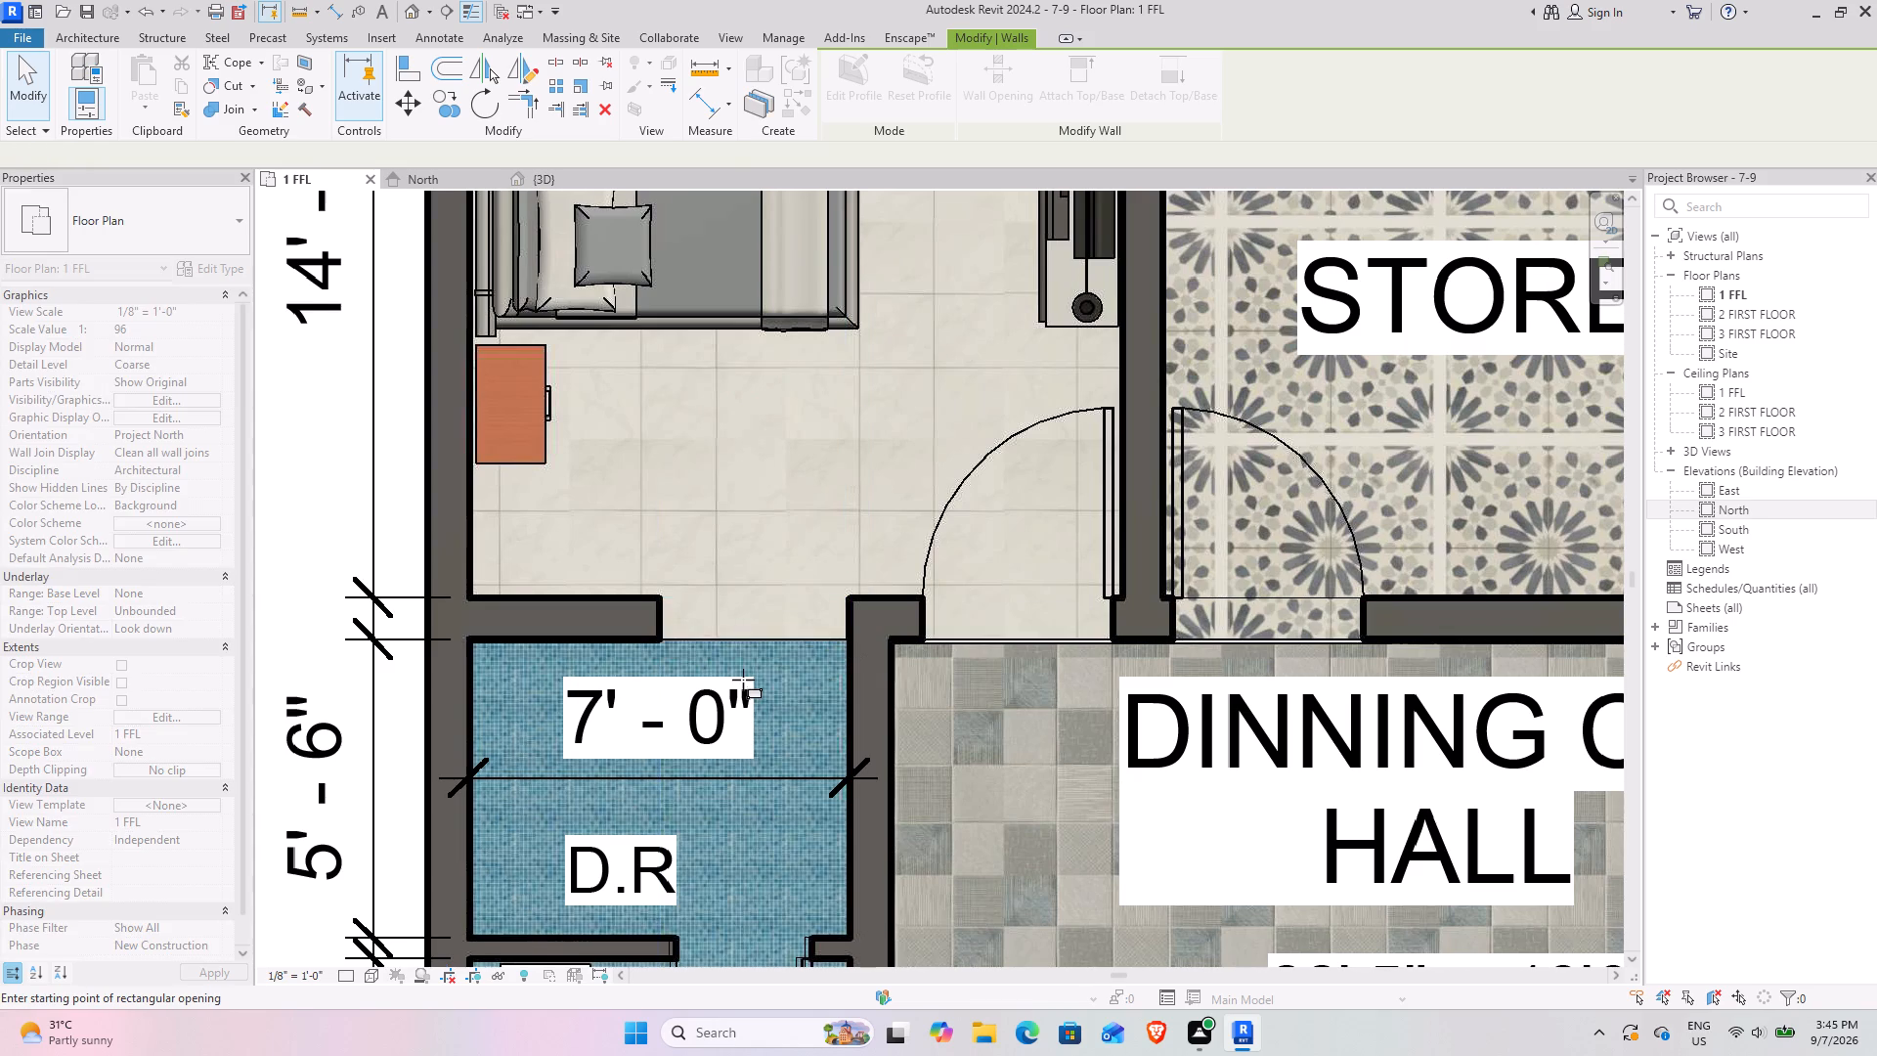
Leave the wall opening command and examine the plan around the dining hall, POOJA and KITCHEN for remaining openings.
scroll(743, 680, "down", 7)
middle_click_drag(793, 741, 676, 484)
scroll(721, 578, "down", 3)
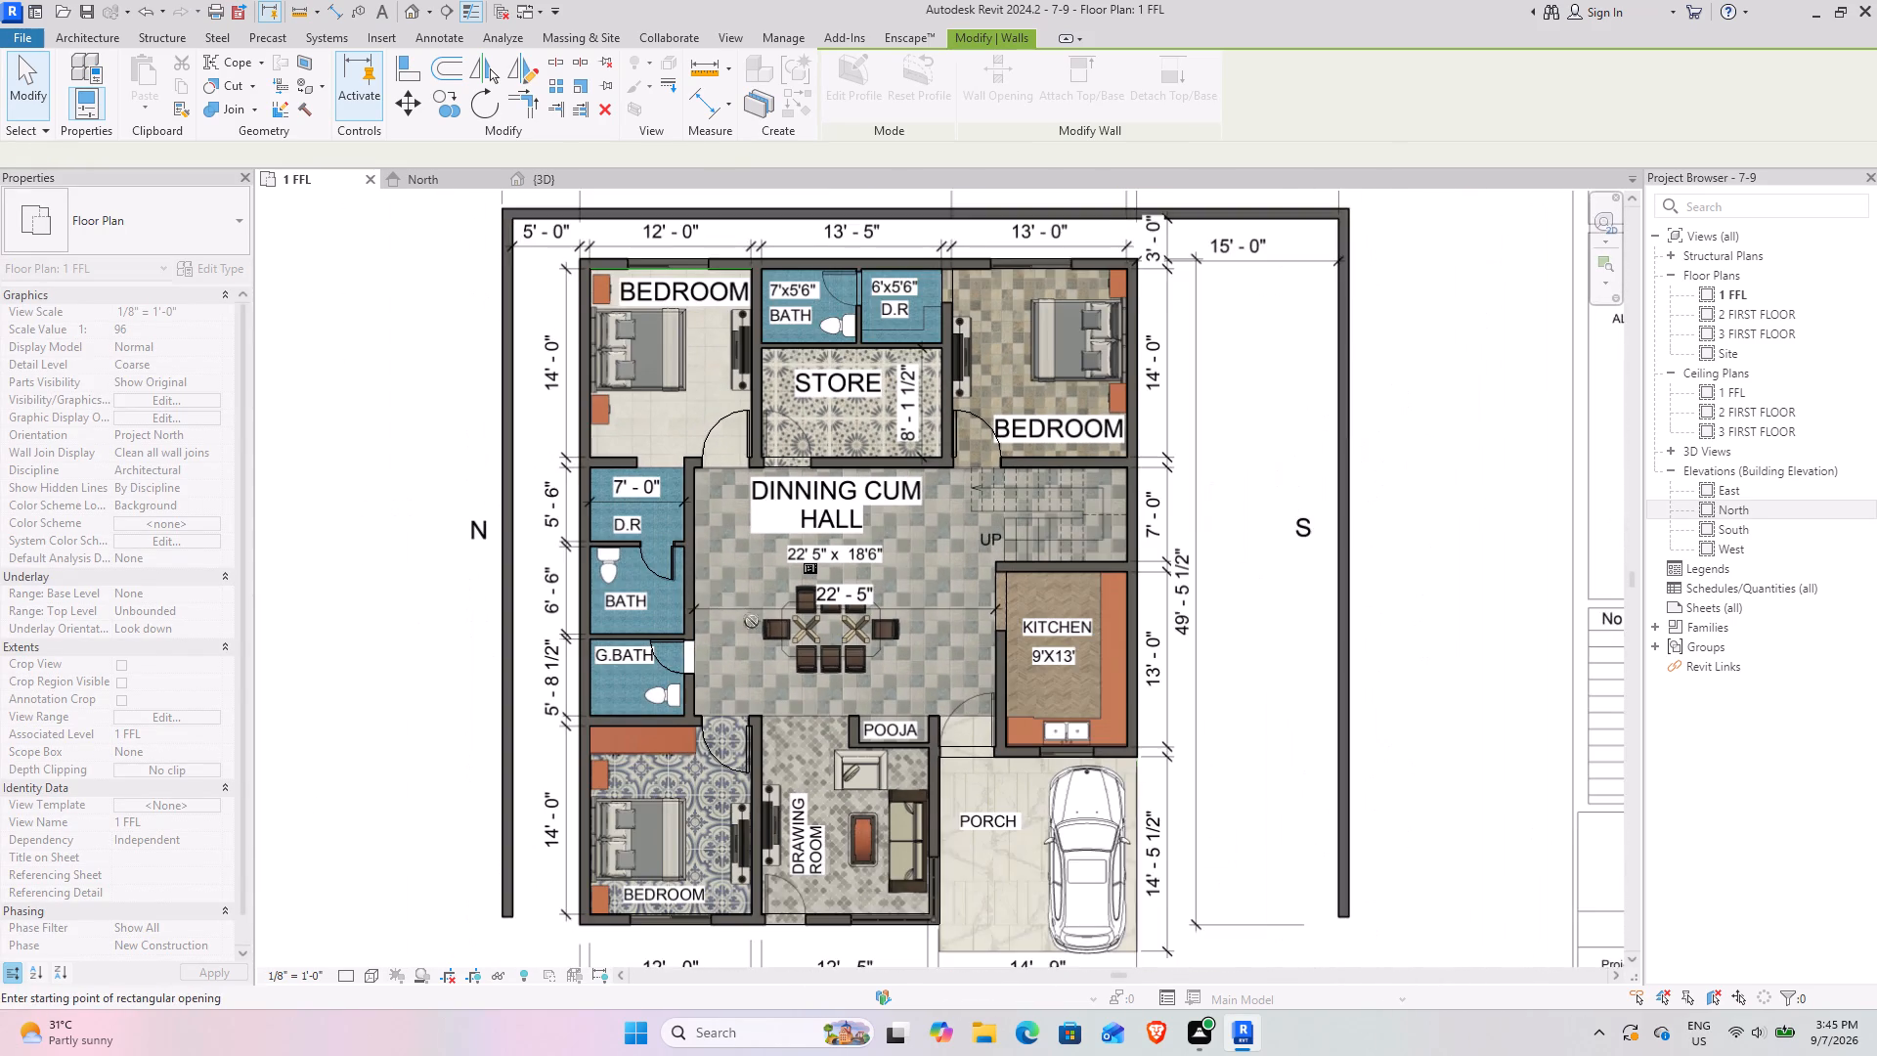
middle_click_drag(741, 615, 646, 521)
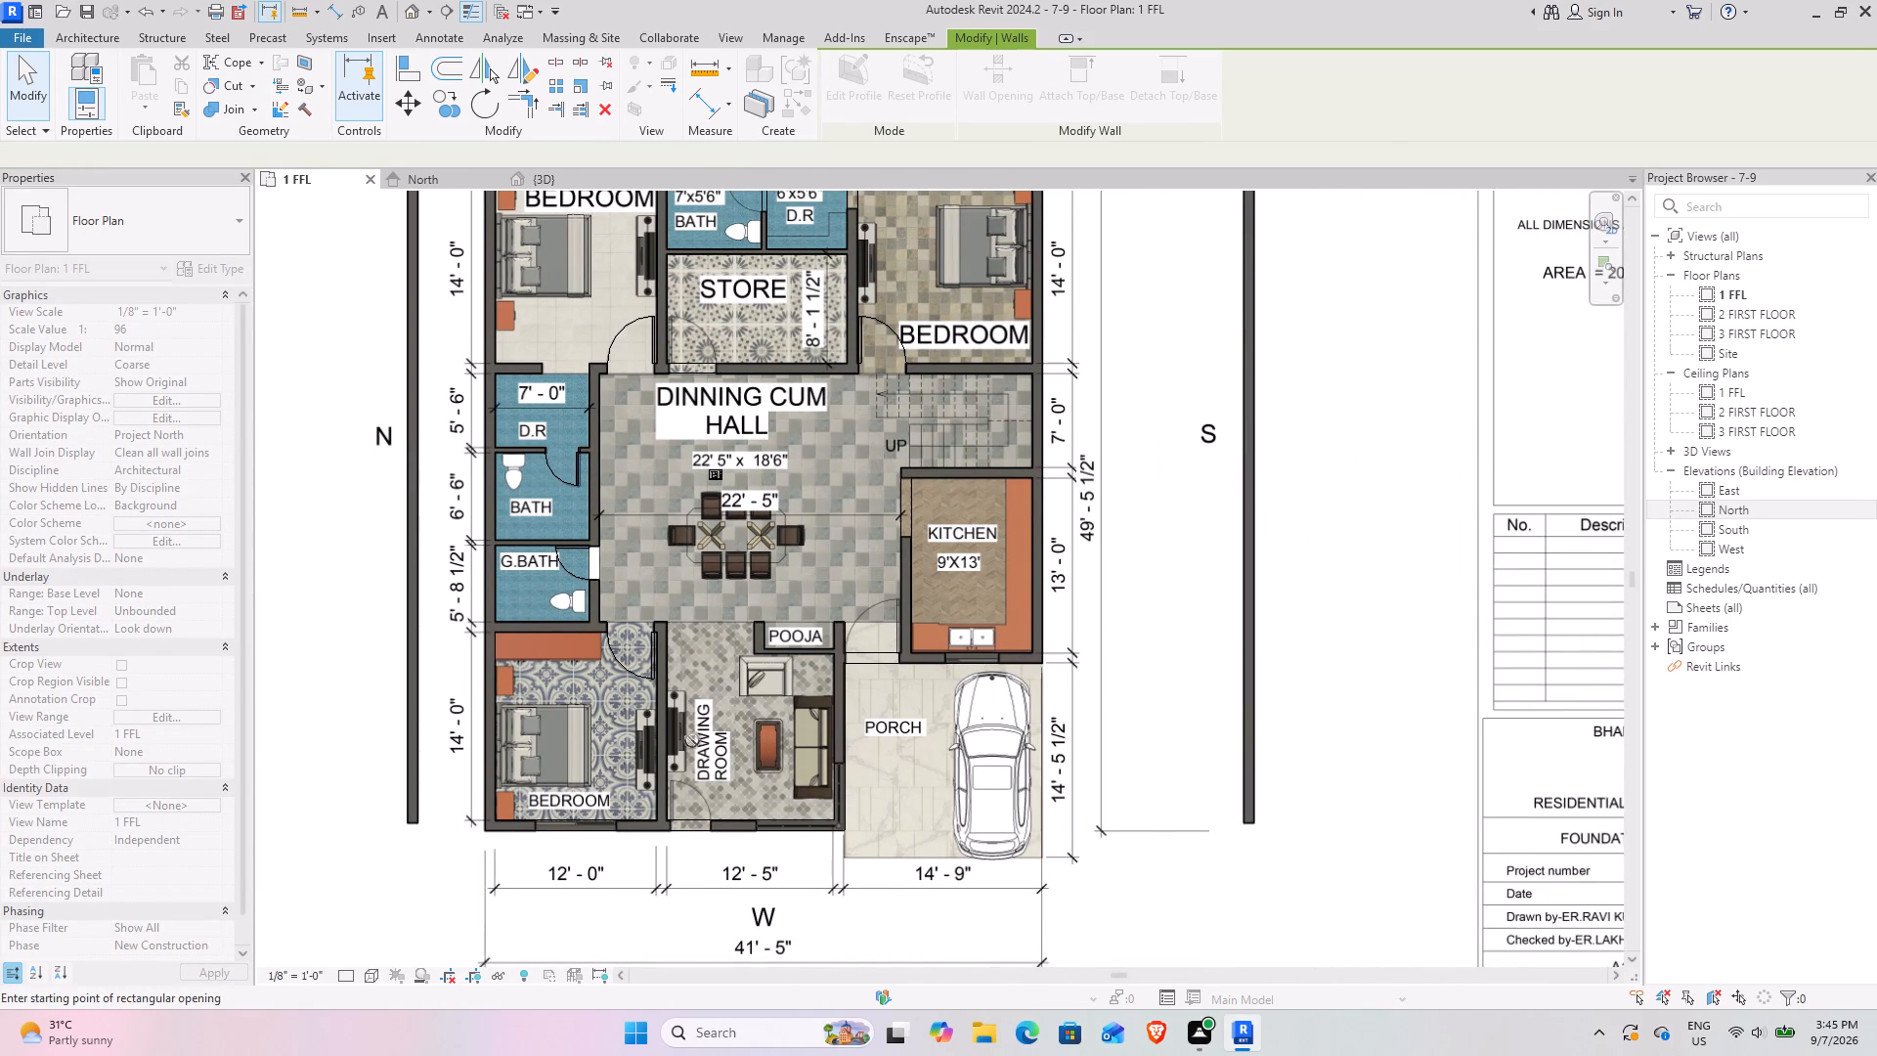
scroll(808, 635, "up", 3)
middle_click_drag(661, 770, 709, 639)
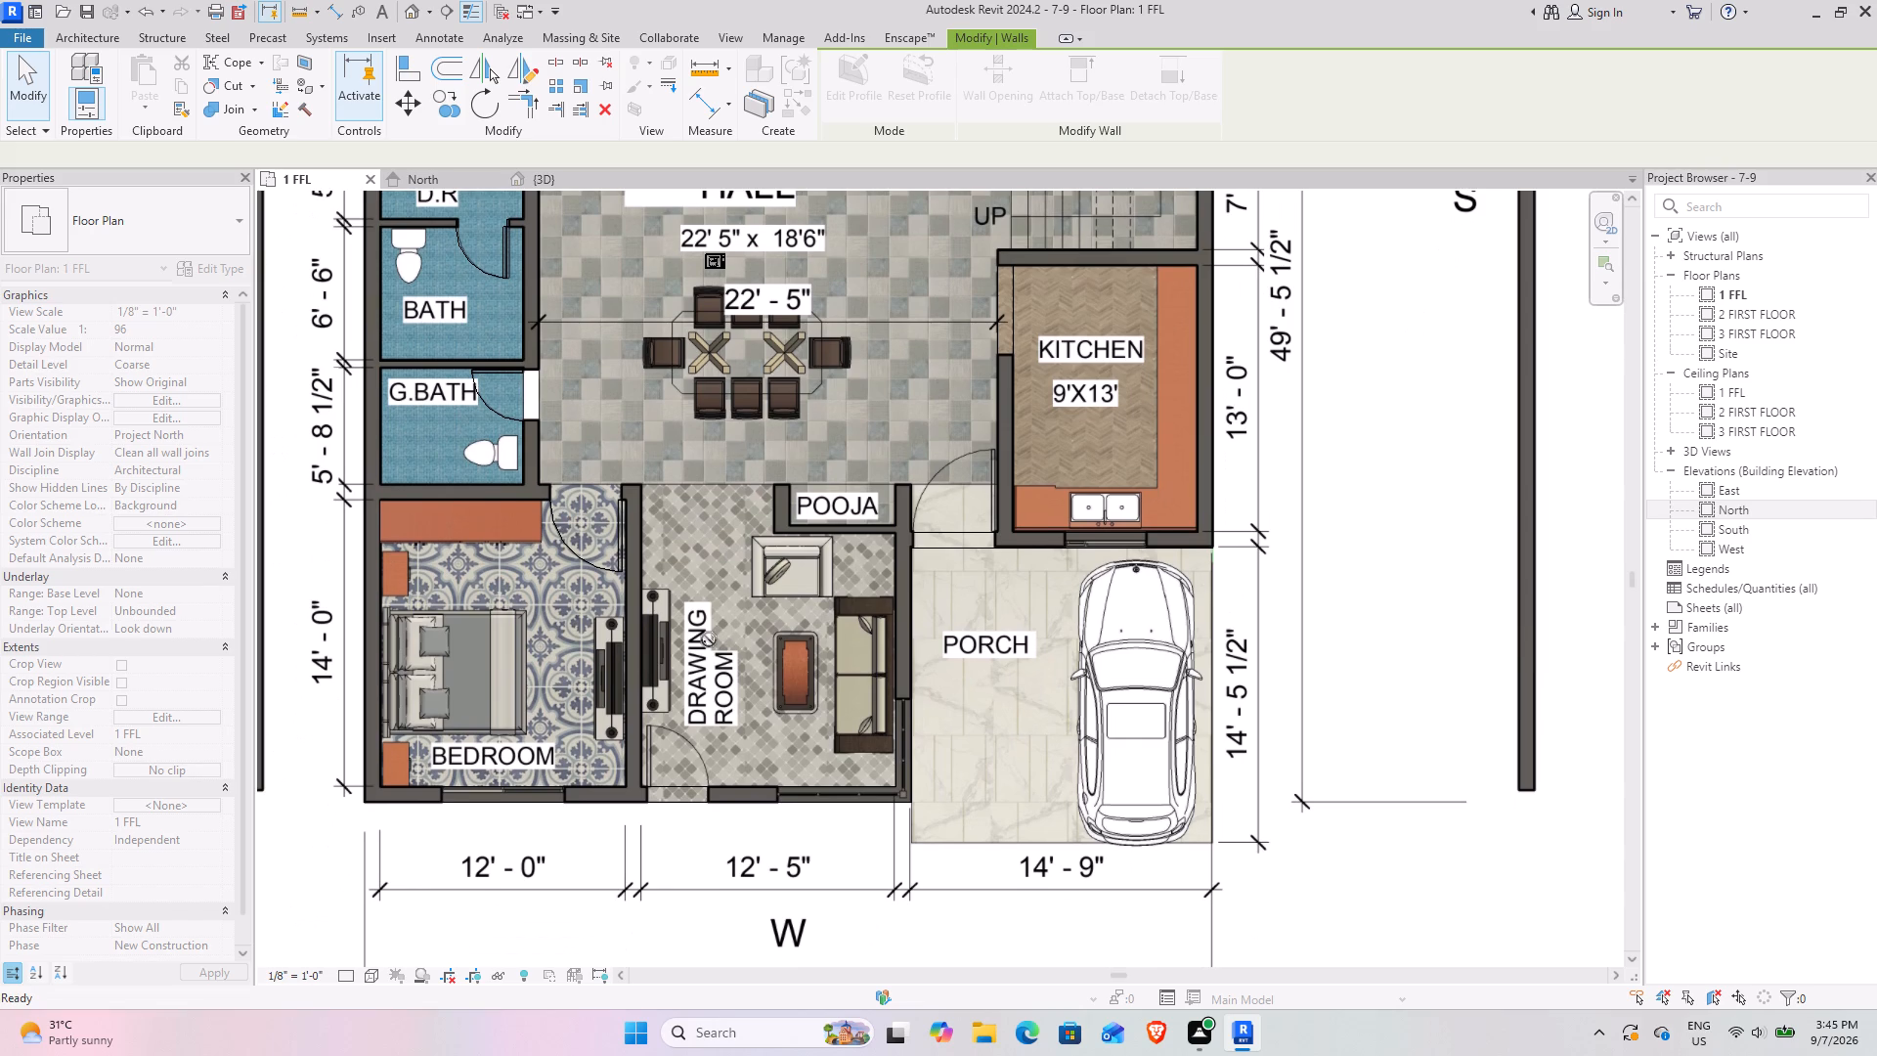
middle_click_drag(824, 654, 693, 901)
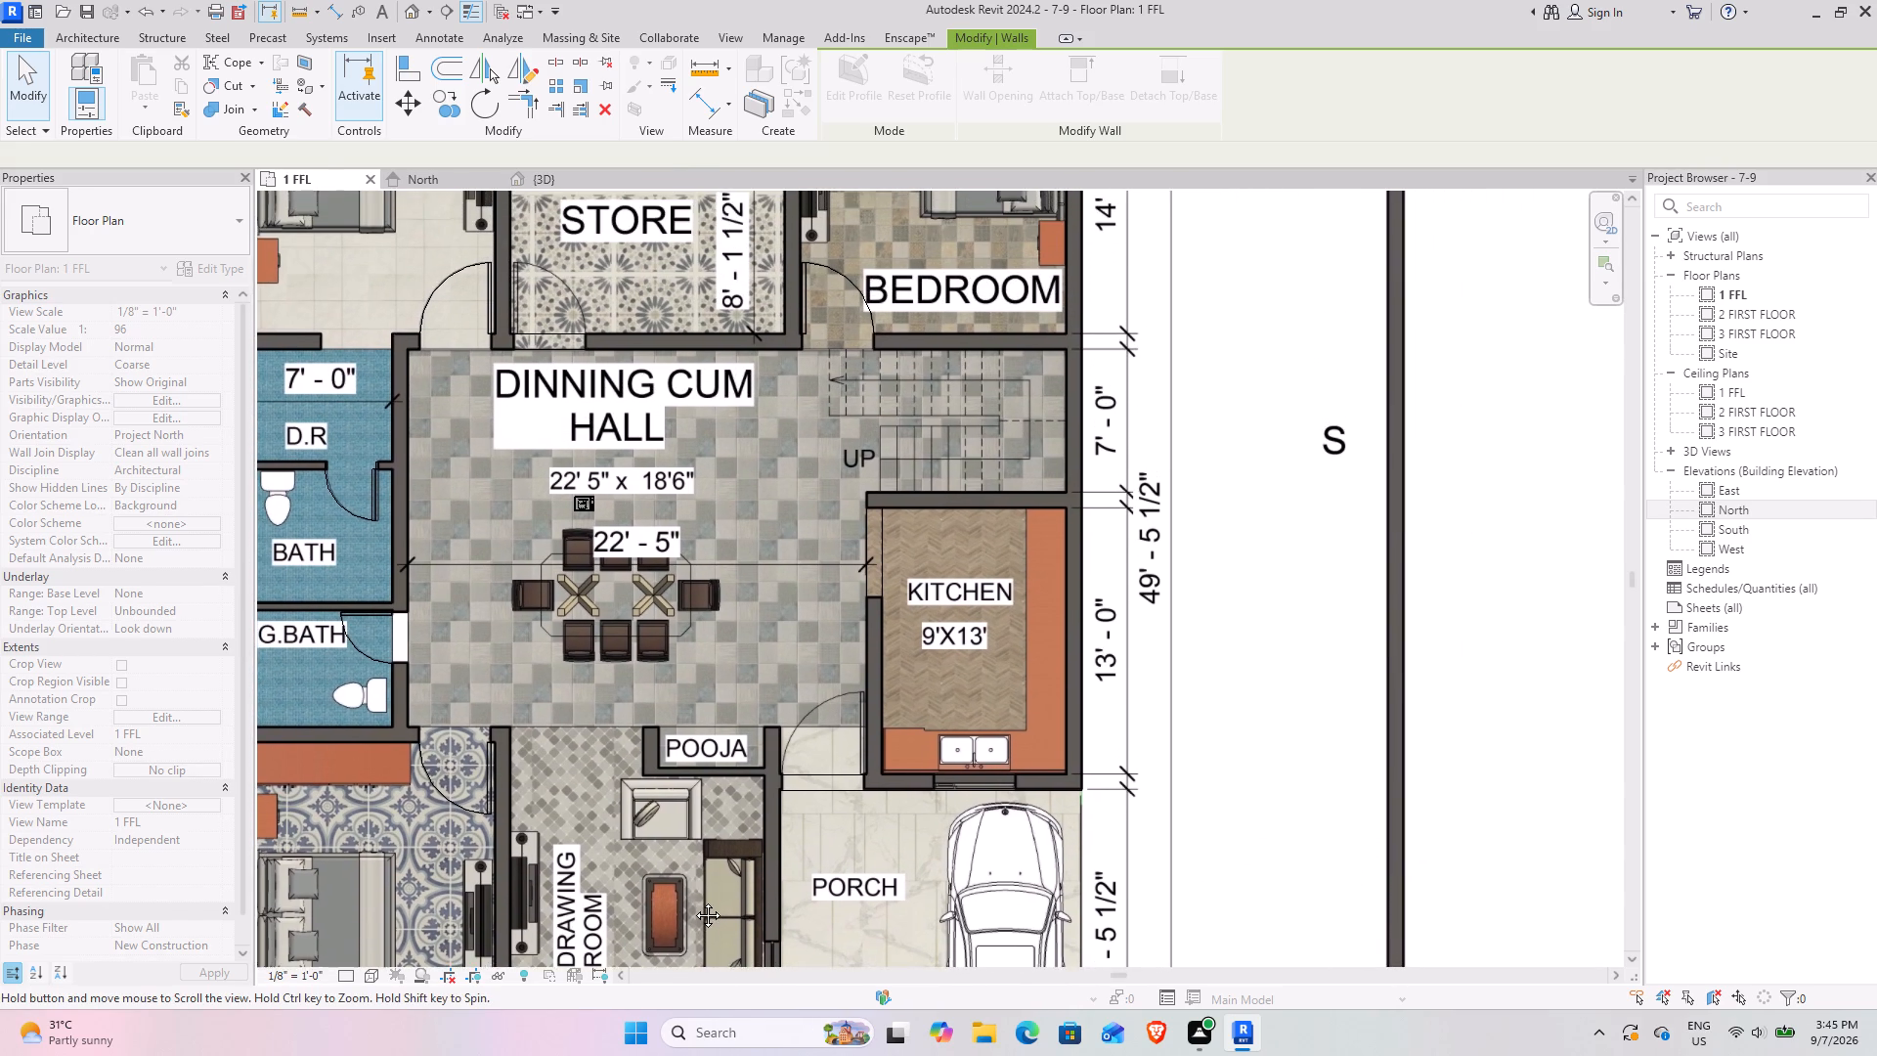
middle_click_drag(693, 901, 694, 902)
scroll(803, 781, "up", 7)
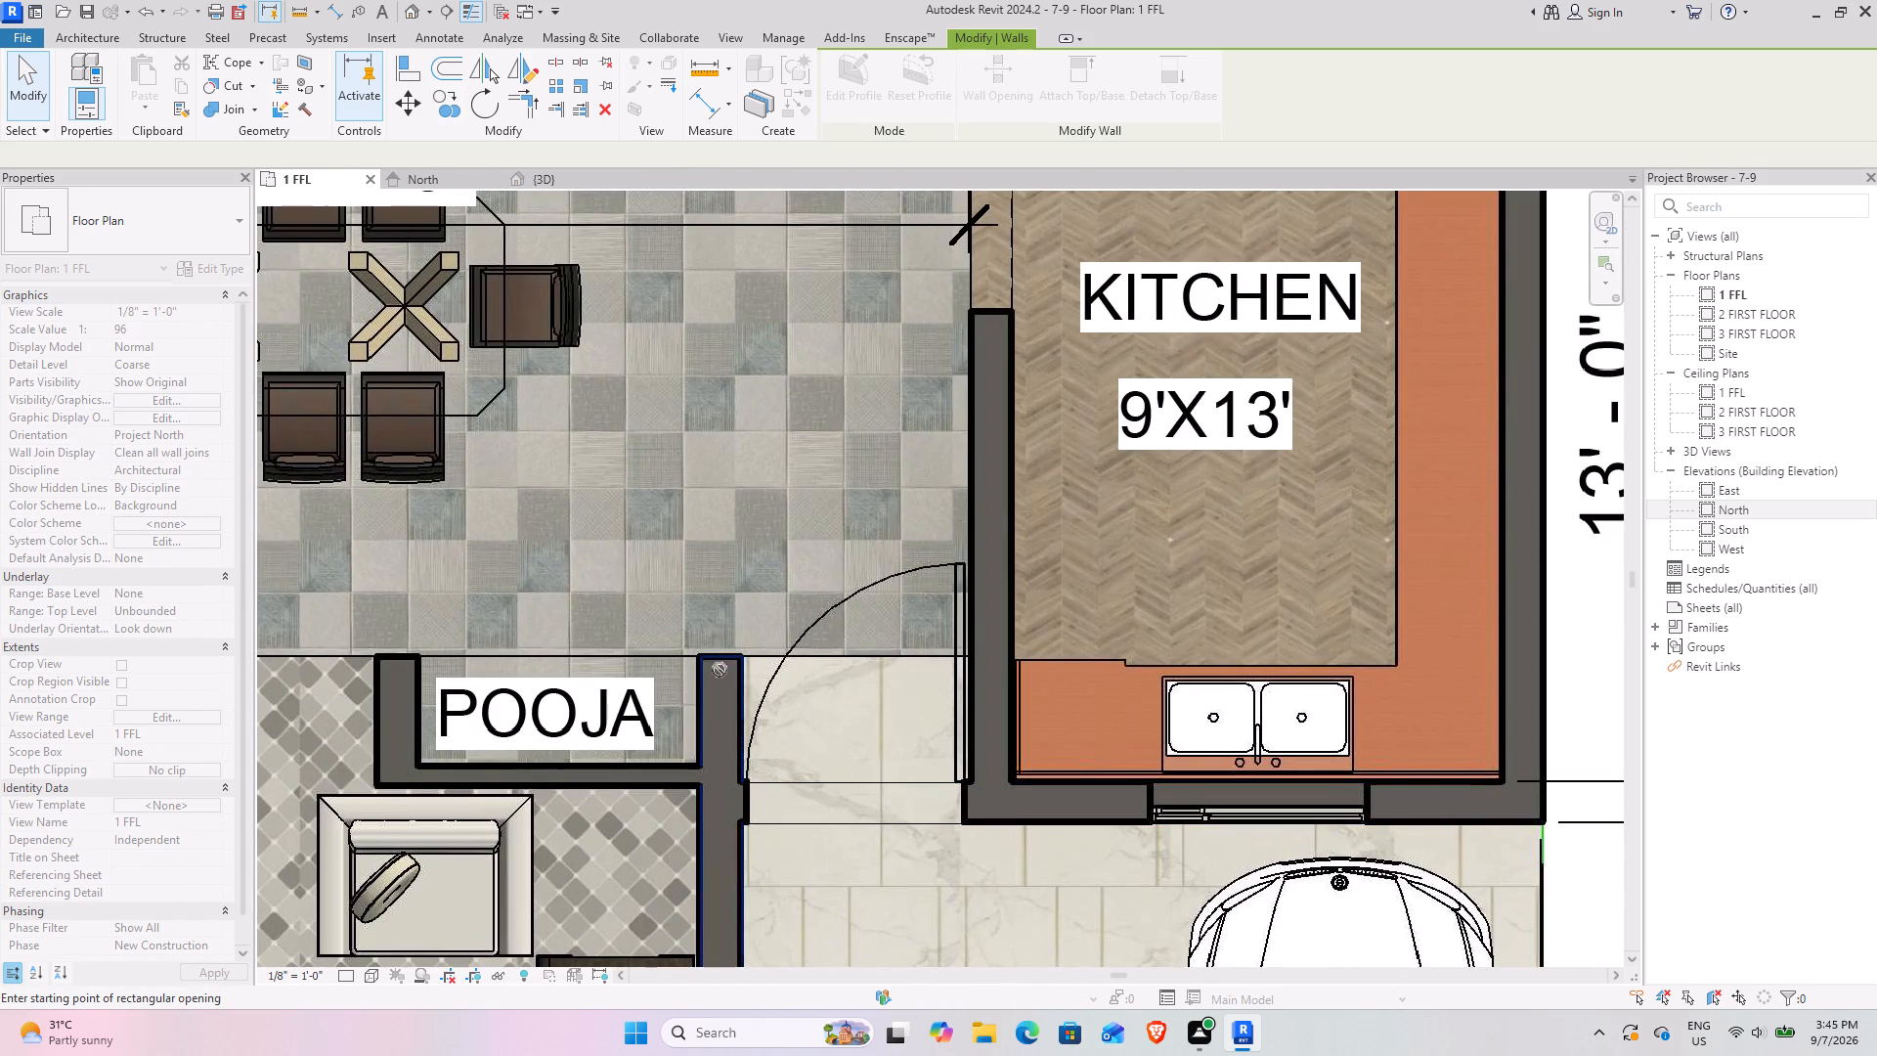
key("Escape")
key("Escape")
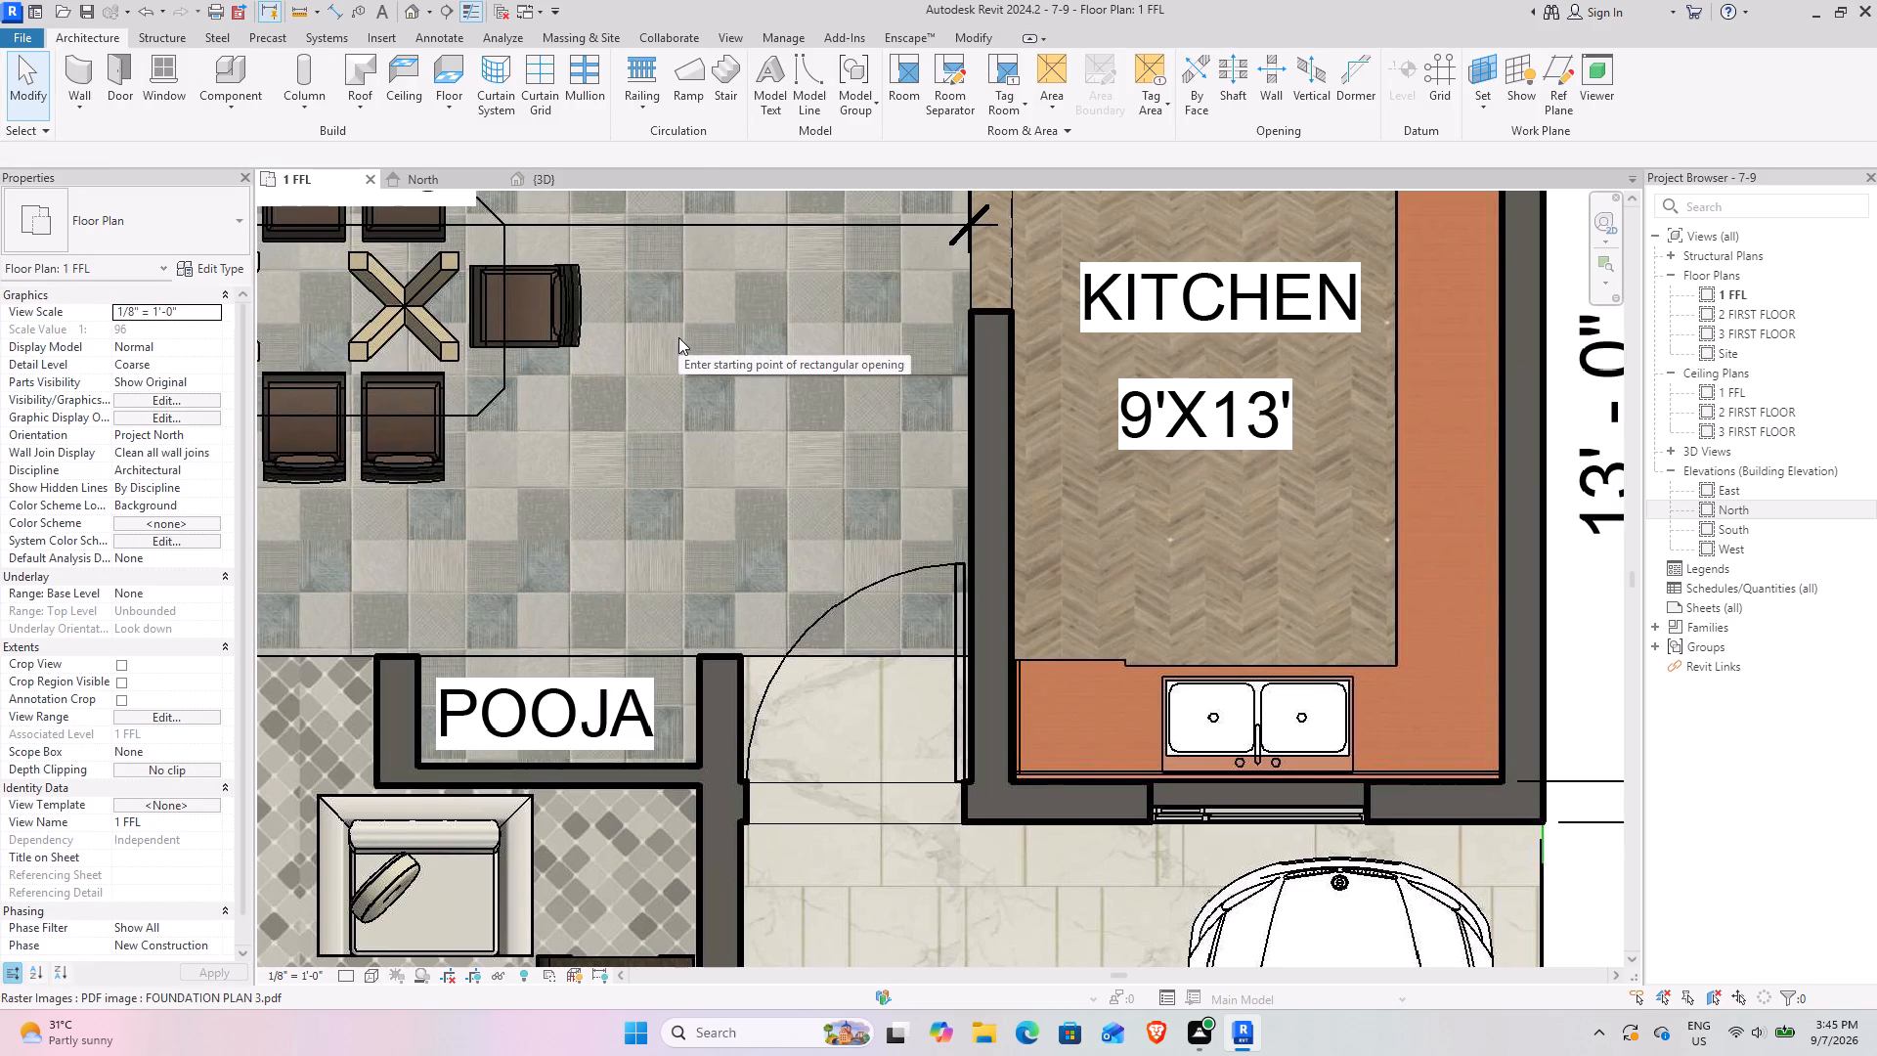
scroll(627, 602, "down", 4)
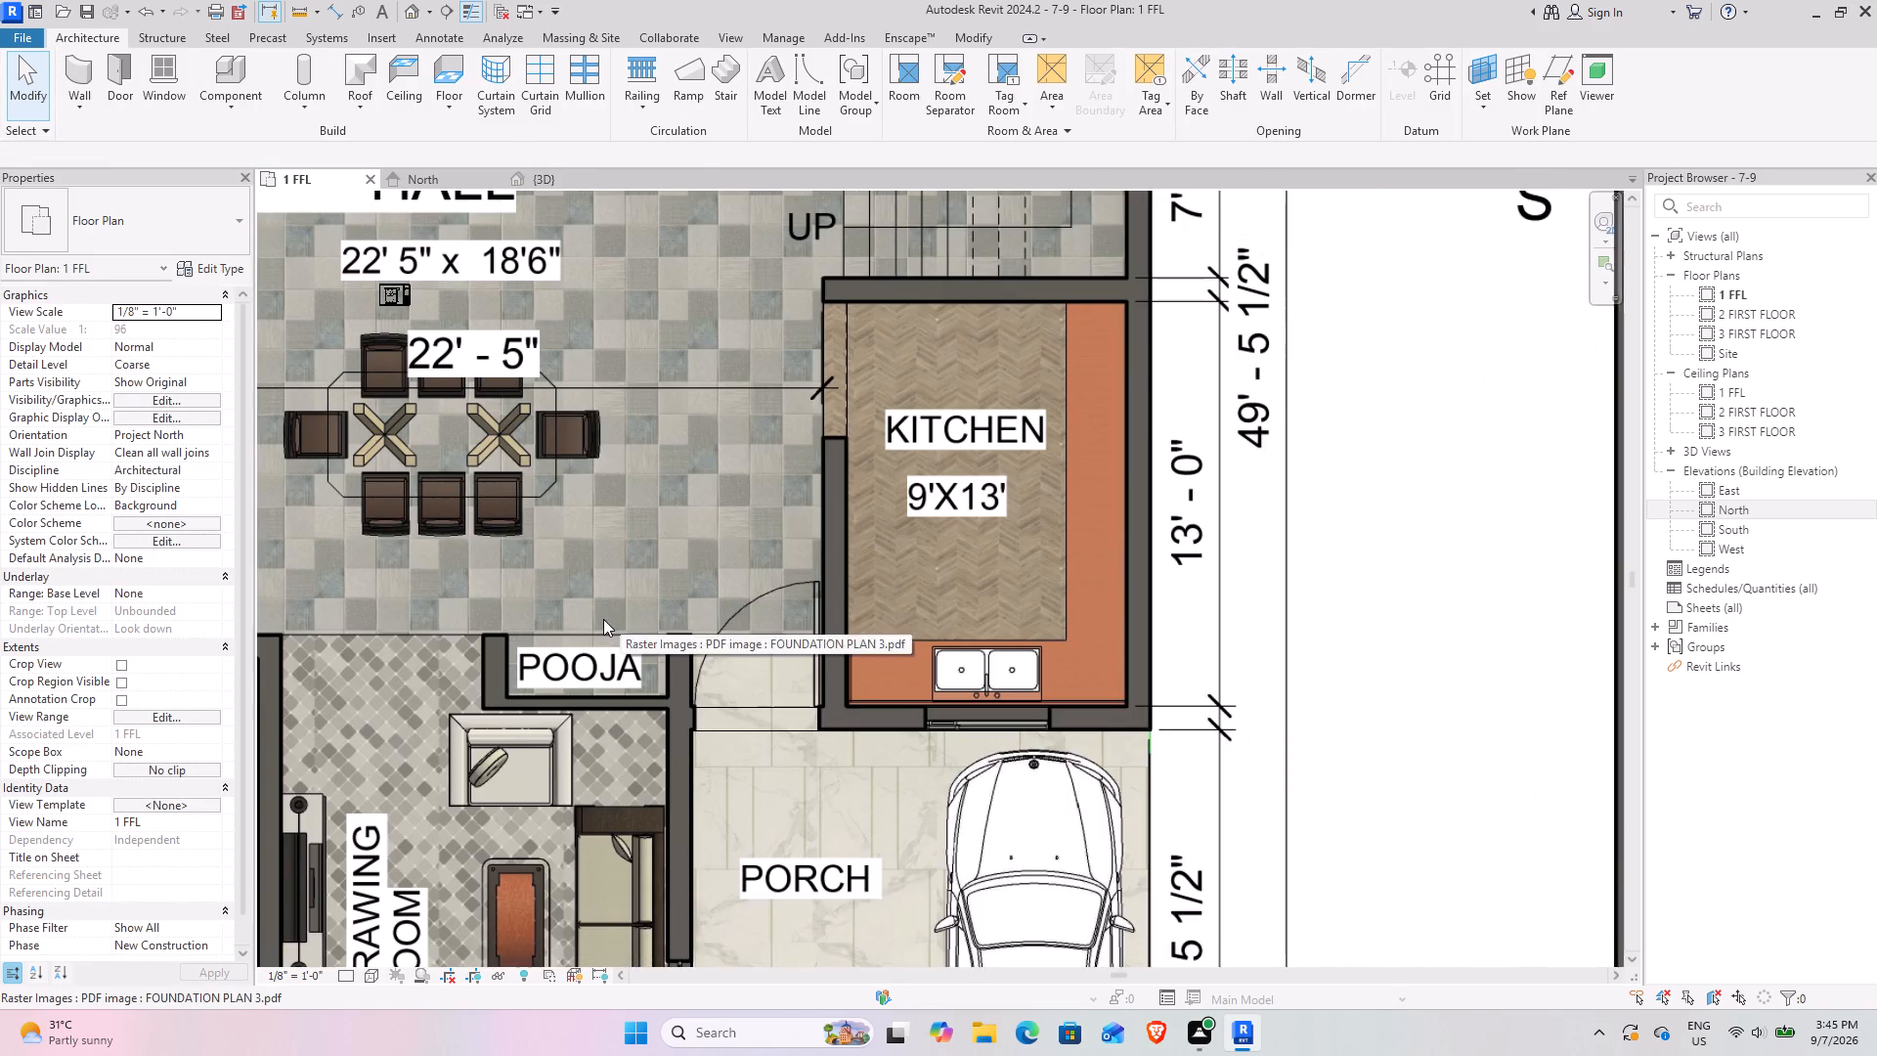
middle_click_drag(600, 619, 707, 617)
scroll(673, 545, "down", 4)
middle_click_drag(646, 560, 661, 613)
scroll(726, 480, "up", 20)
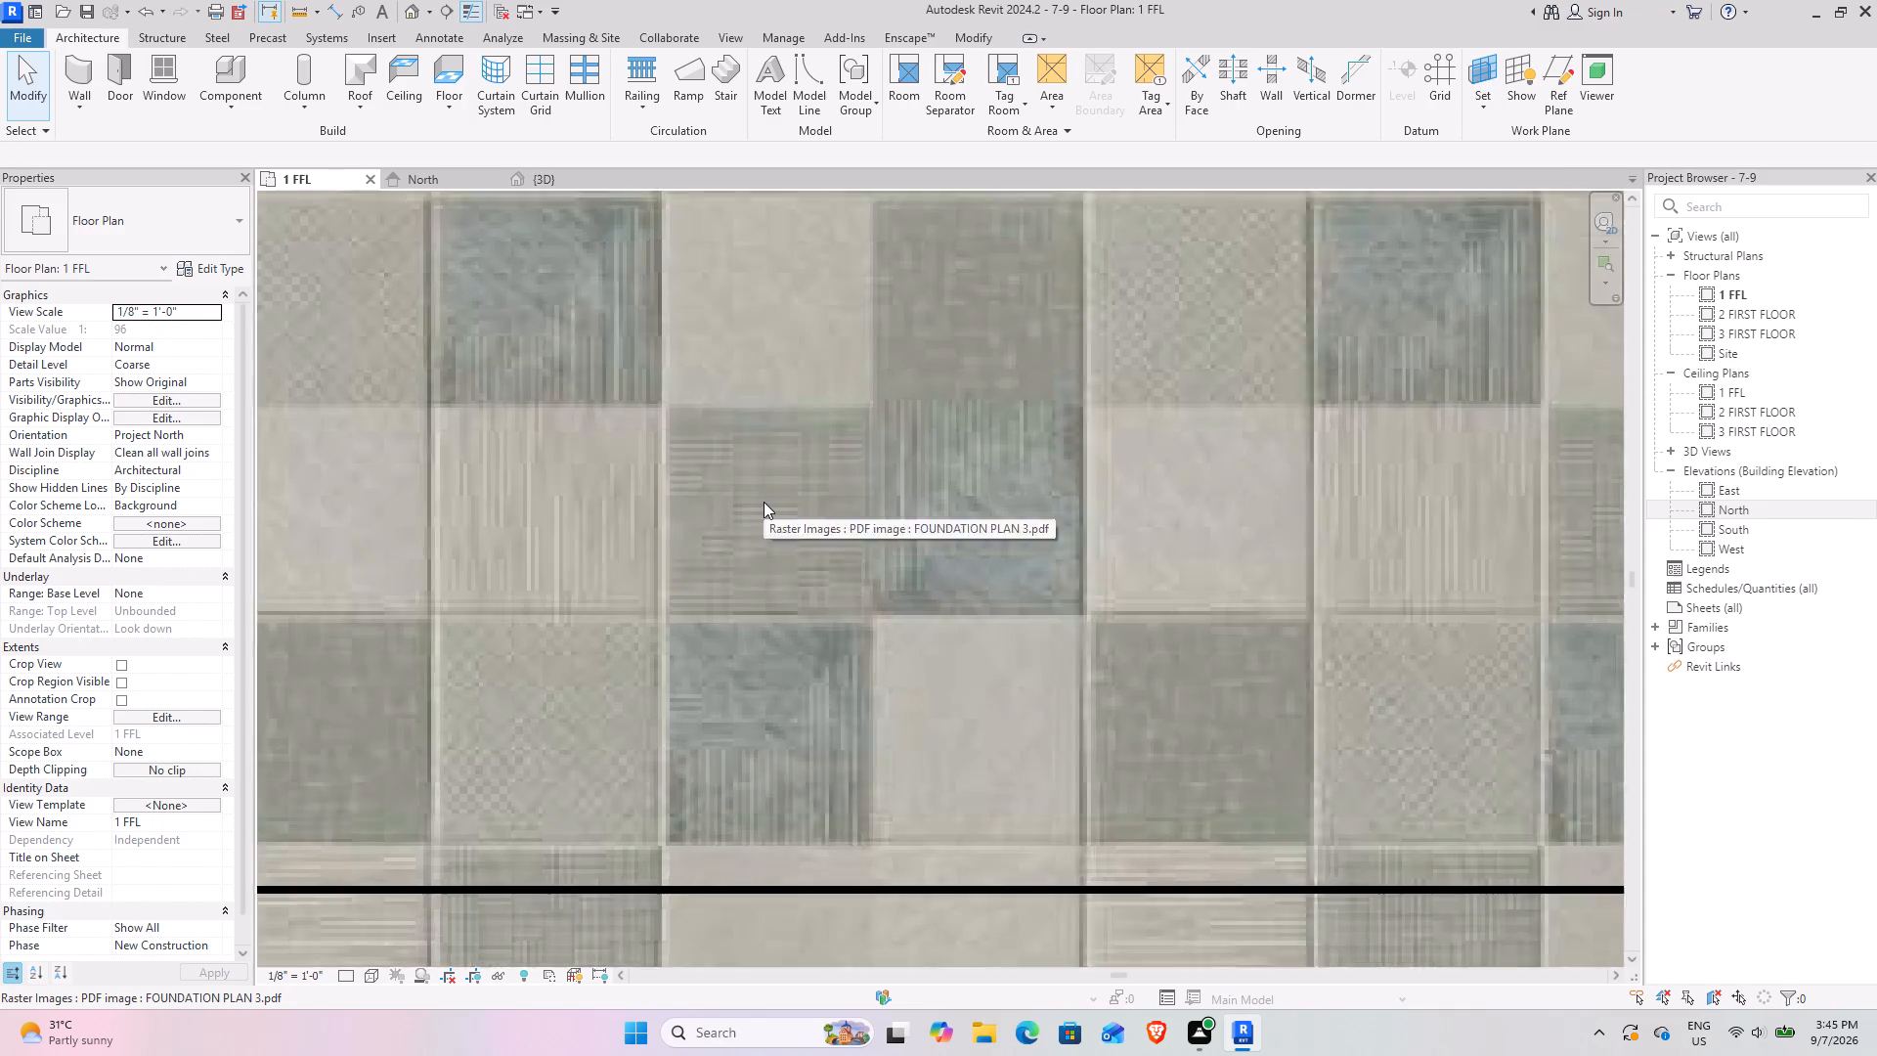
scroll(764, 502, "up", 3)
scroll(764, 502, "down", 13)
scroll(761, 505, "down", 8)
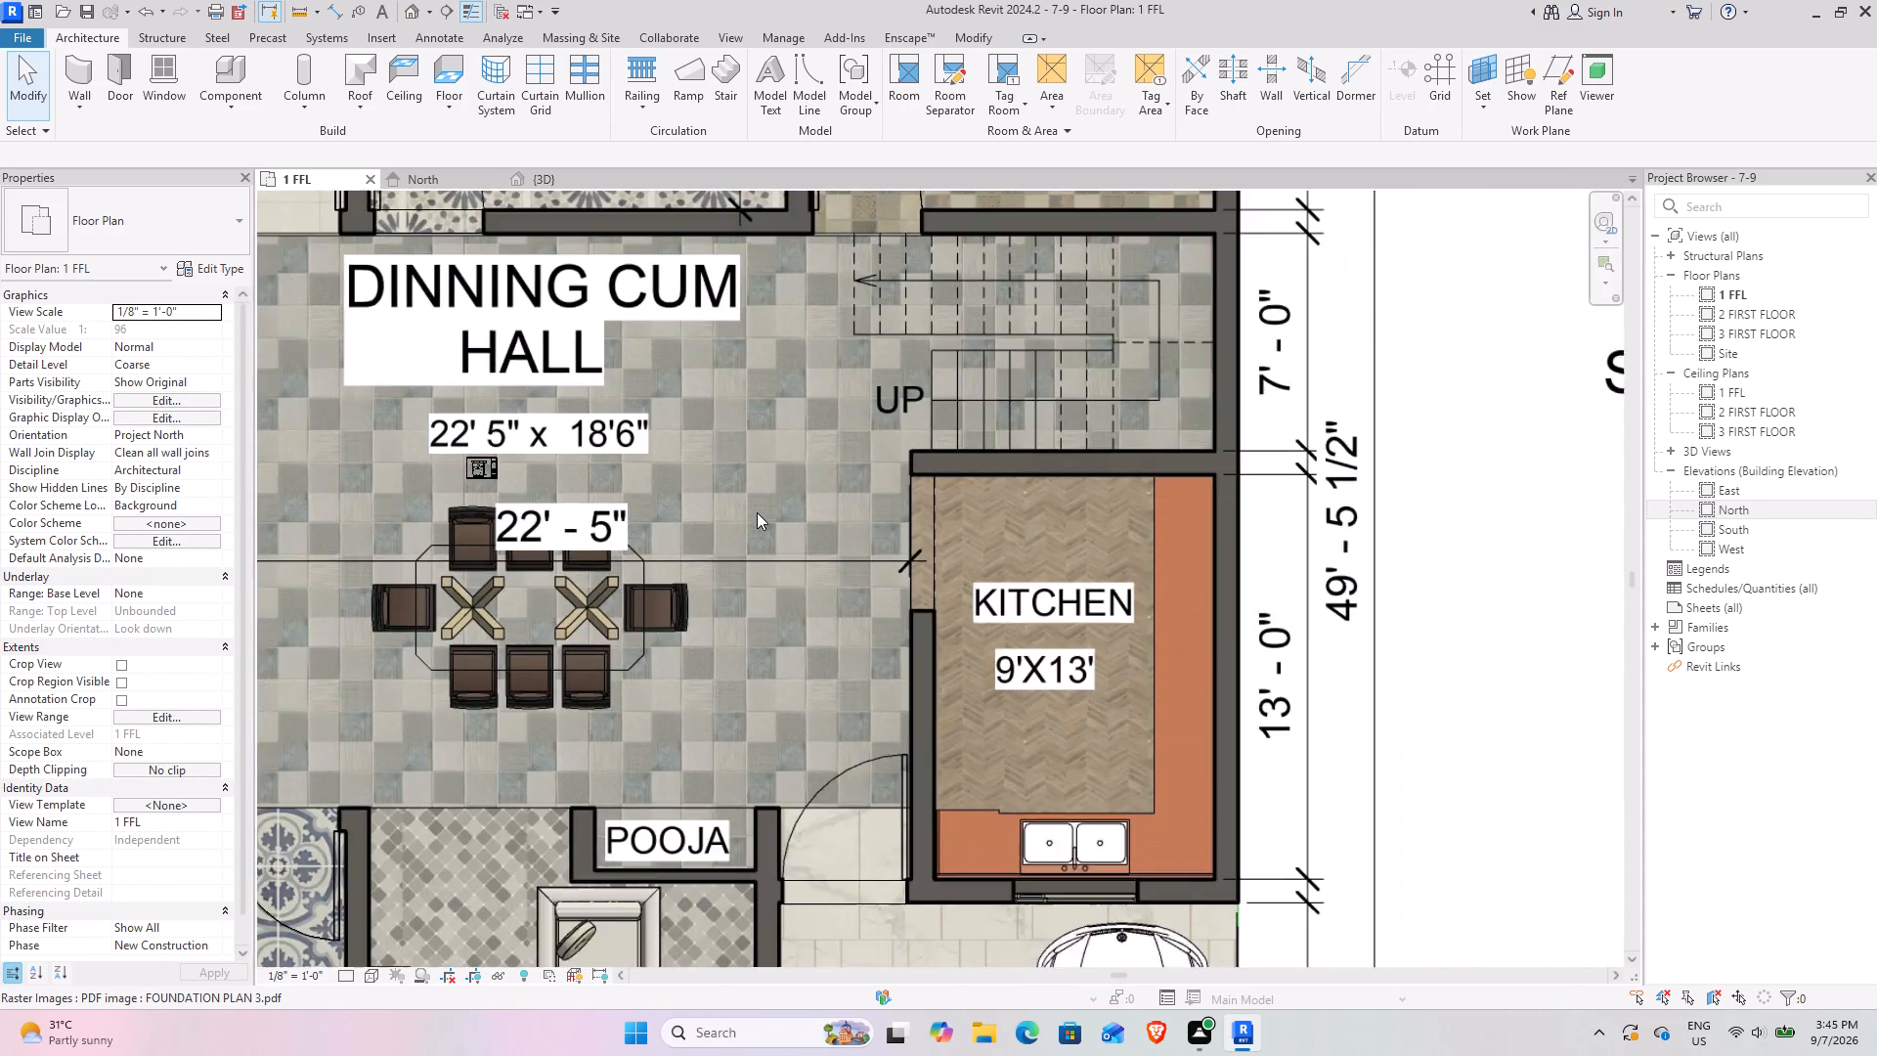
scroll(757, 512, "down", 5)
middle_click_drag(711, 538, 782, 524)
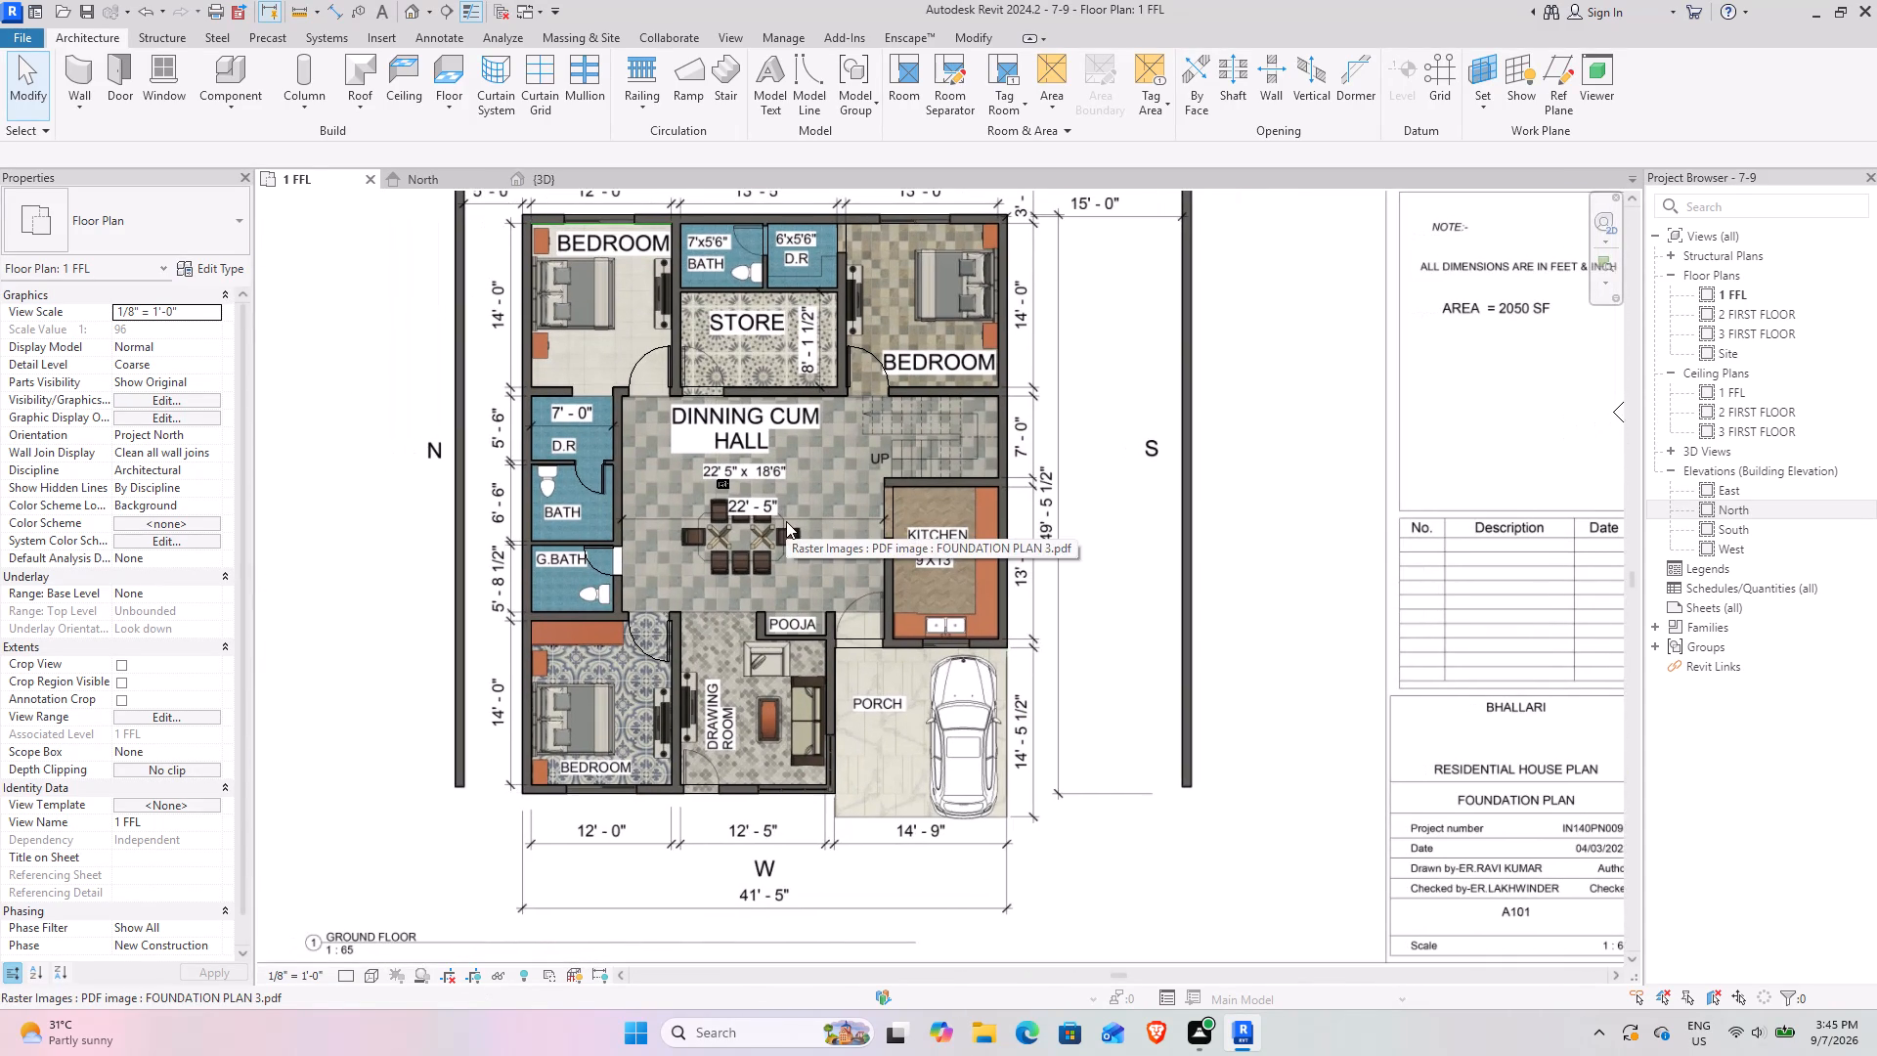
scroll(788, 521, "down", 2)
middle_click_drag(817, 515, 792, 614)
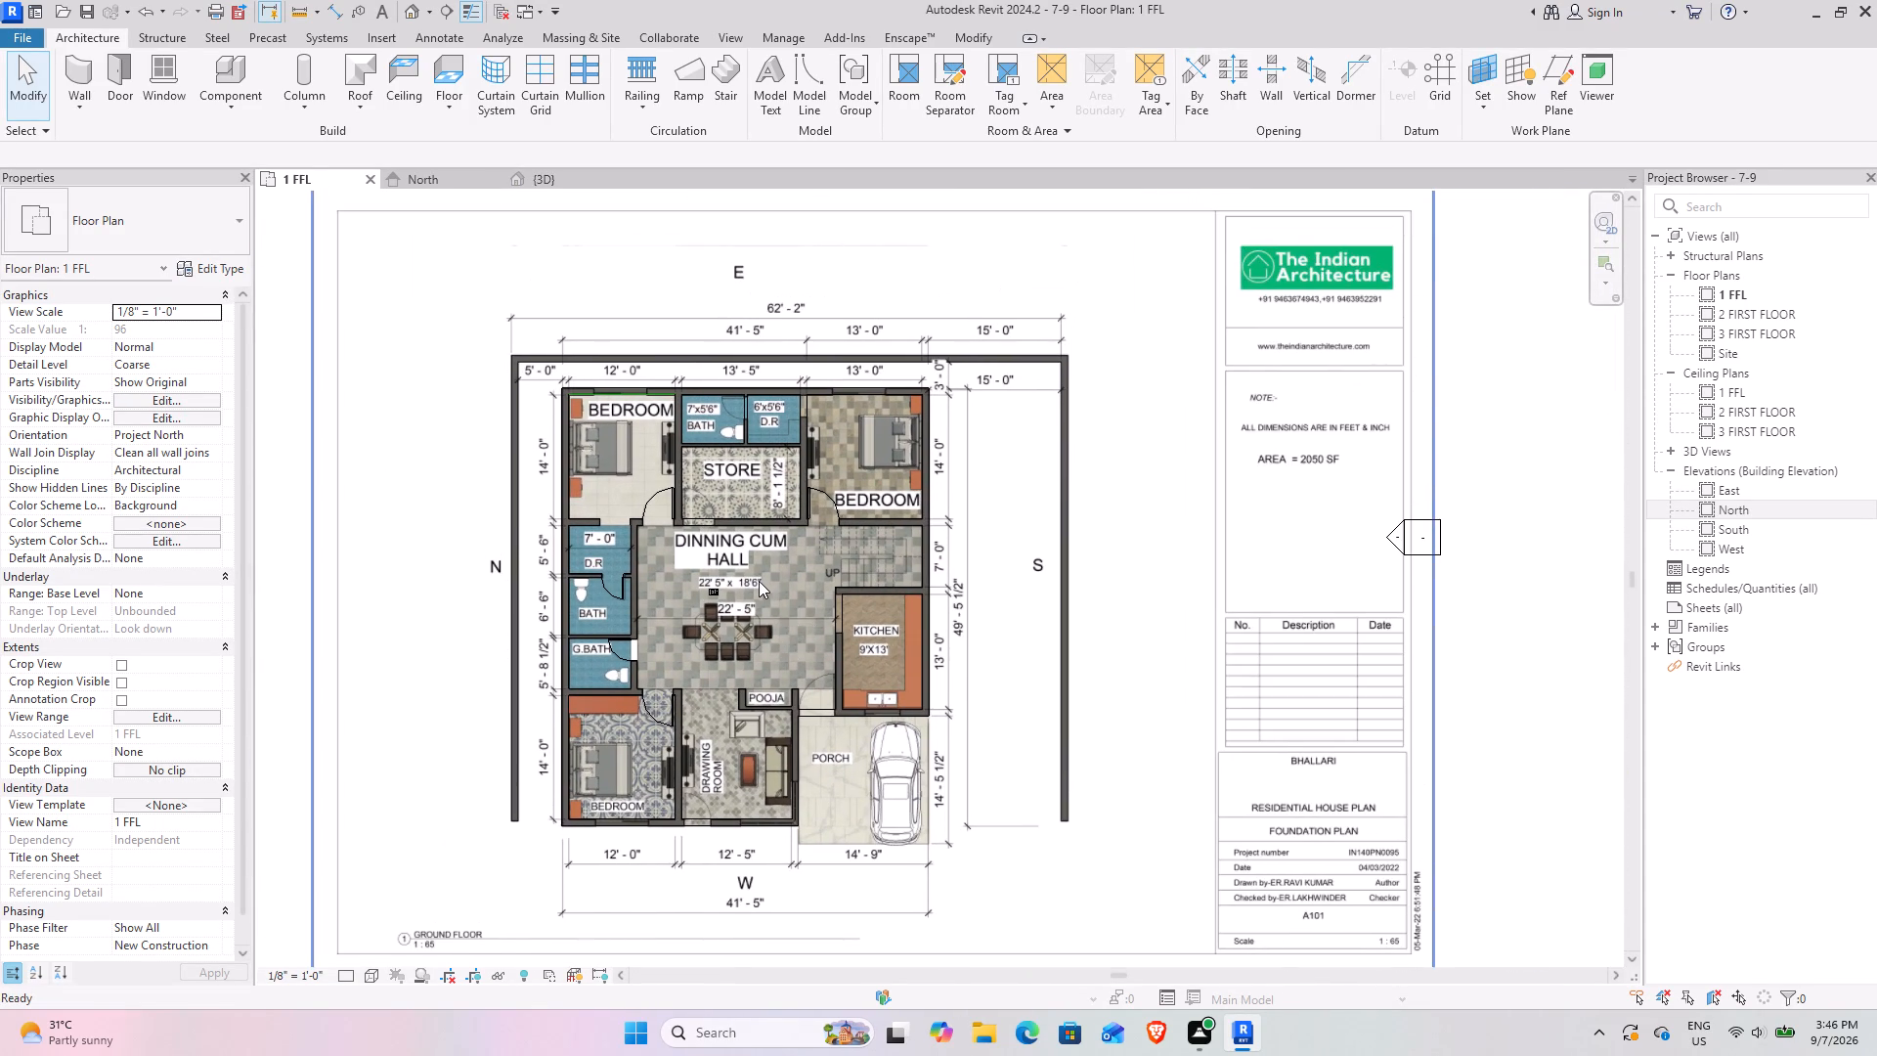
Shorten the KITCHEN wall facing the dining hall to about 9' 0", ending it at the plan's opening edge, and deselect it.
scroll(759, 580, "up", 4)
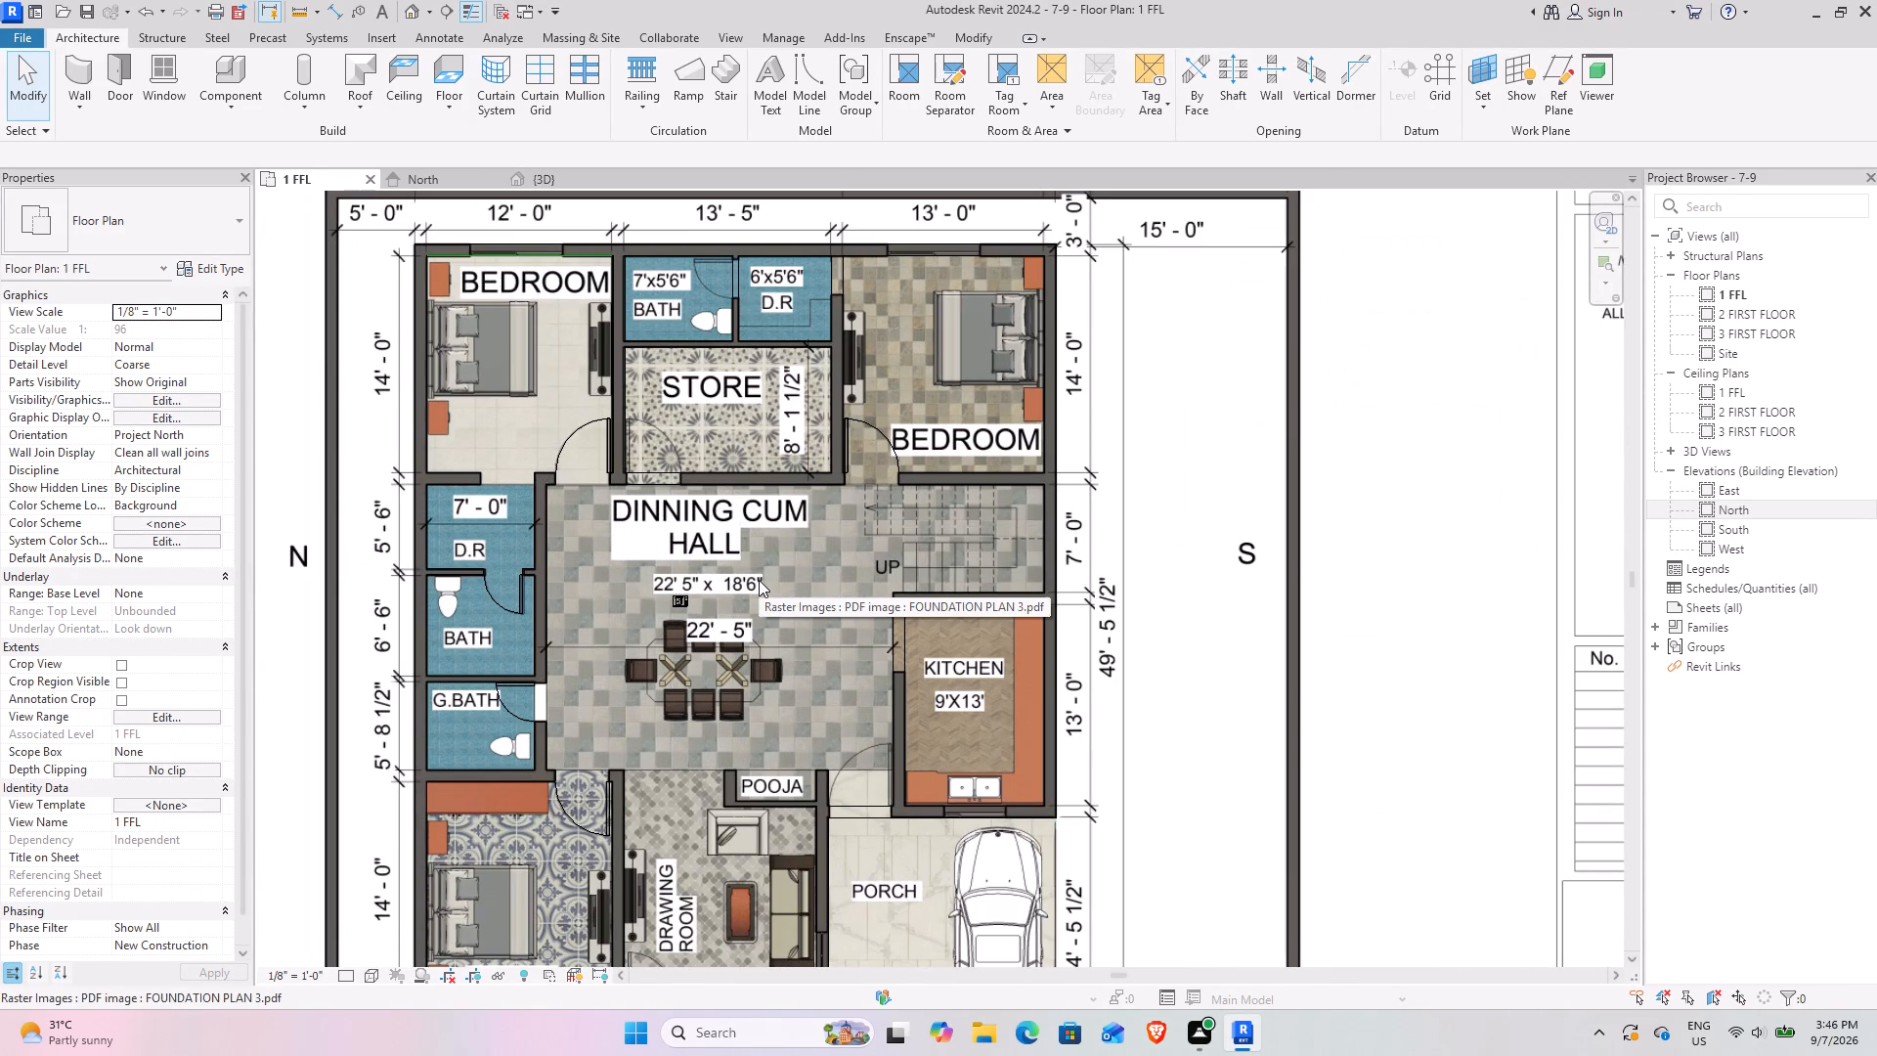
scroll(938, 692, "up", 4)
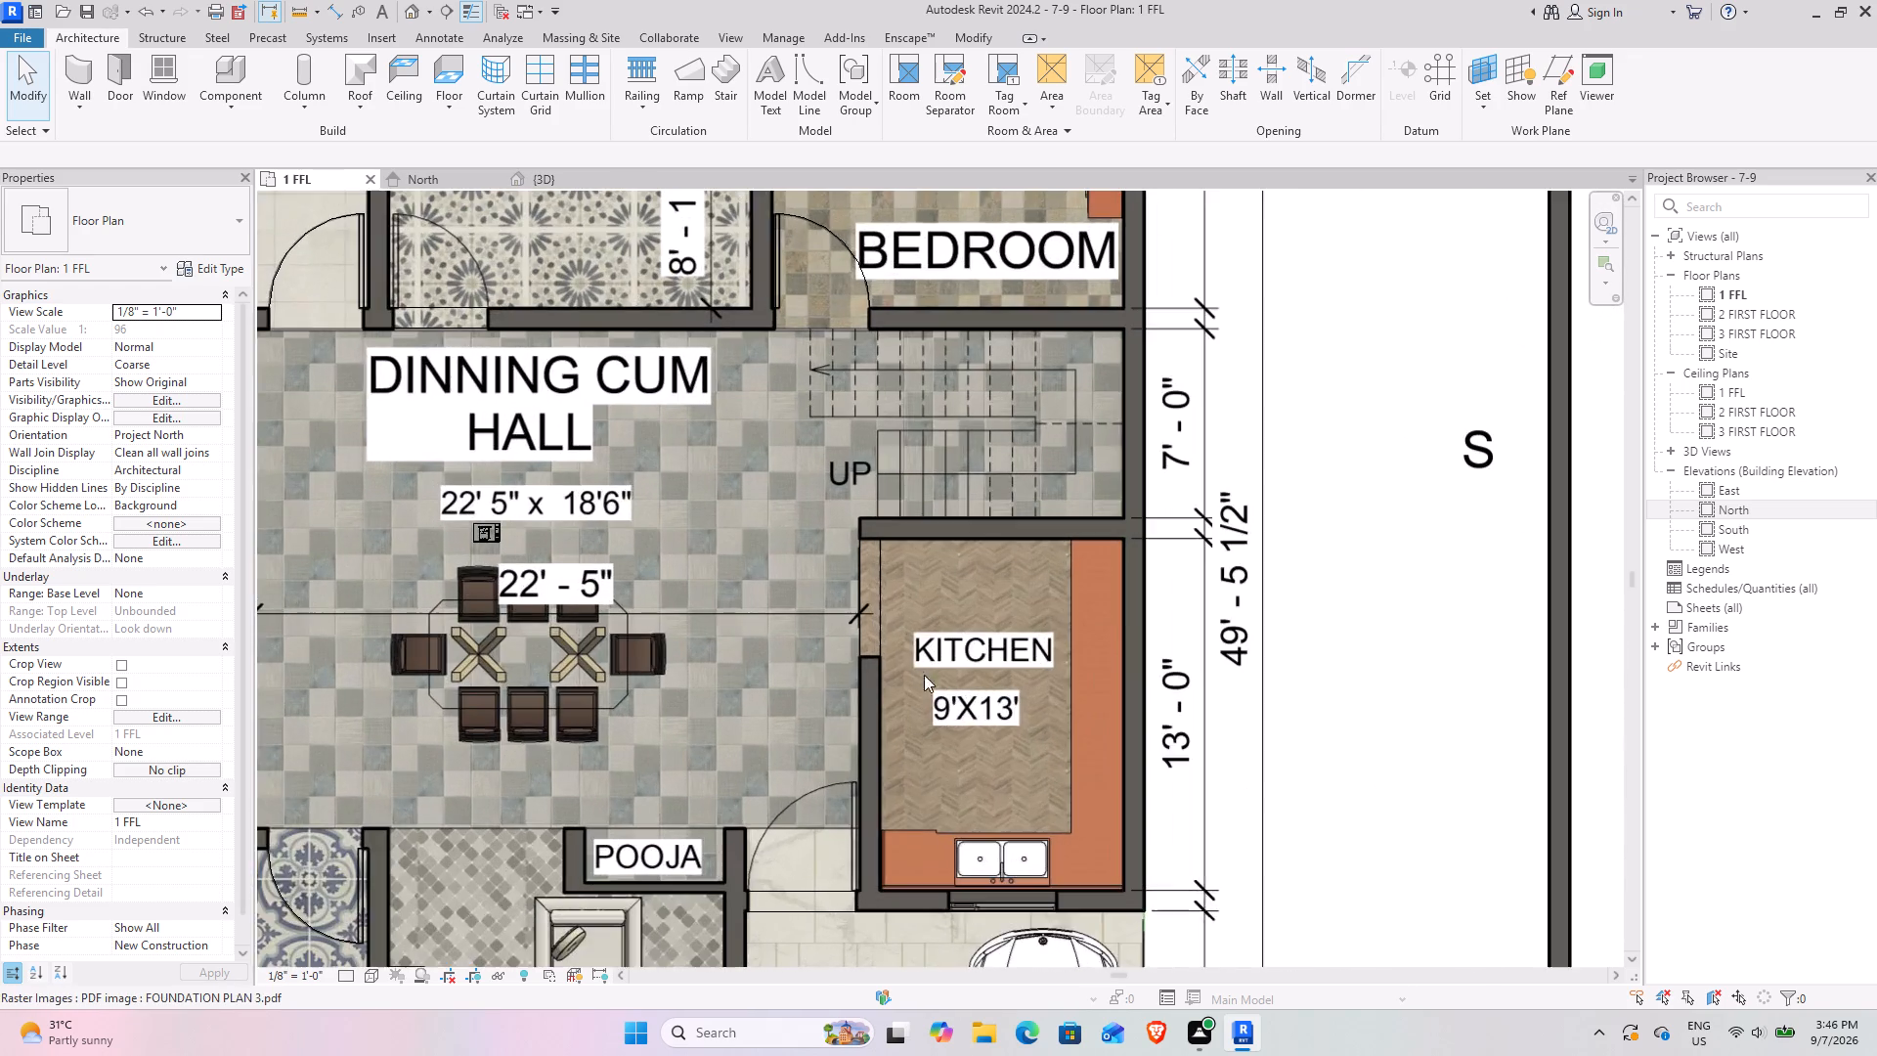
scroll(924, 675, "up", 3)
middle_click_drag(865, 611, 766, 626)
scroll(808, 595, "up", 2)
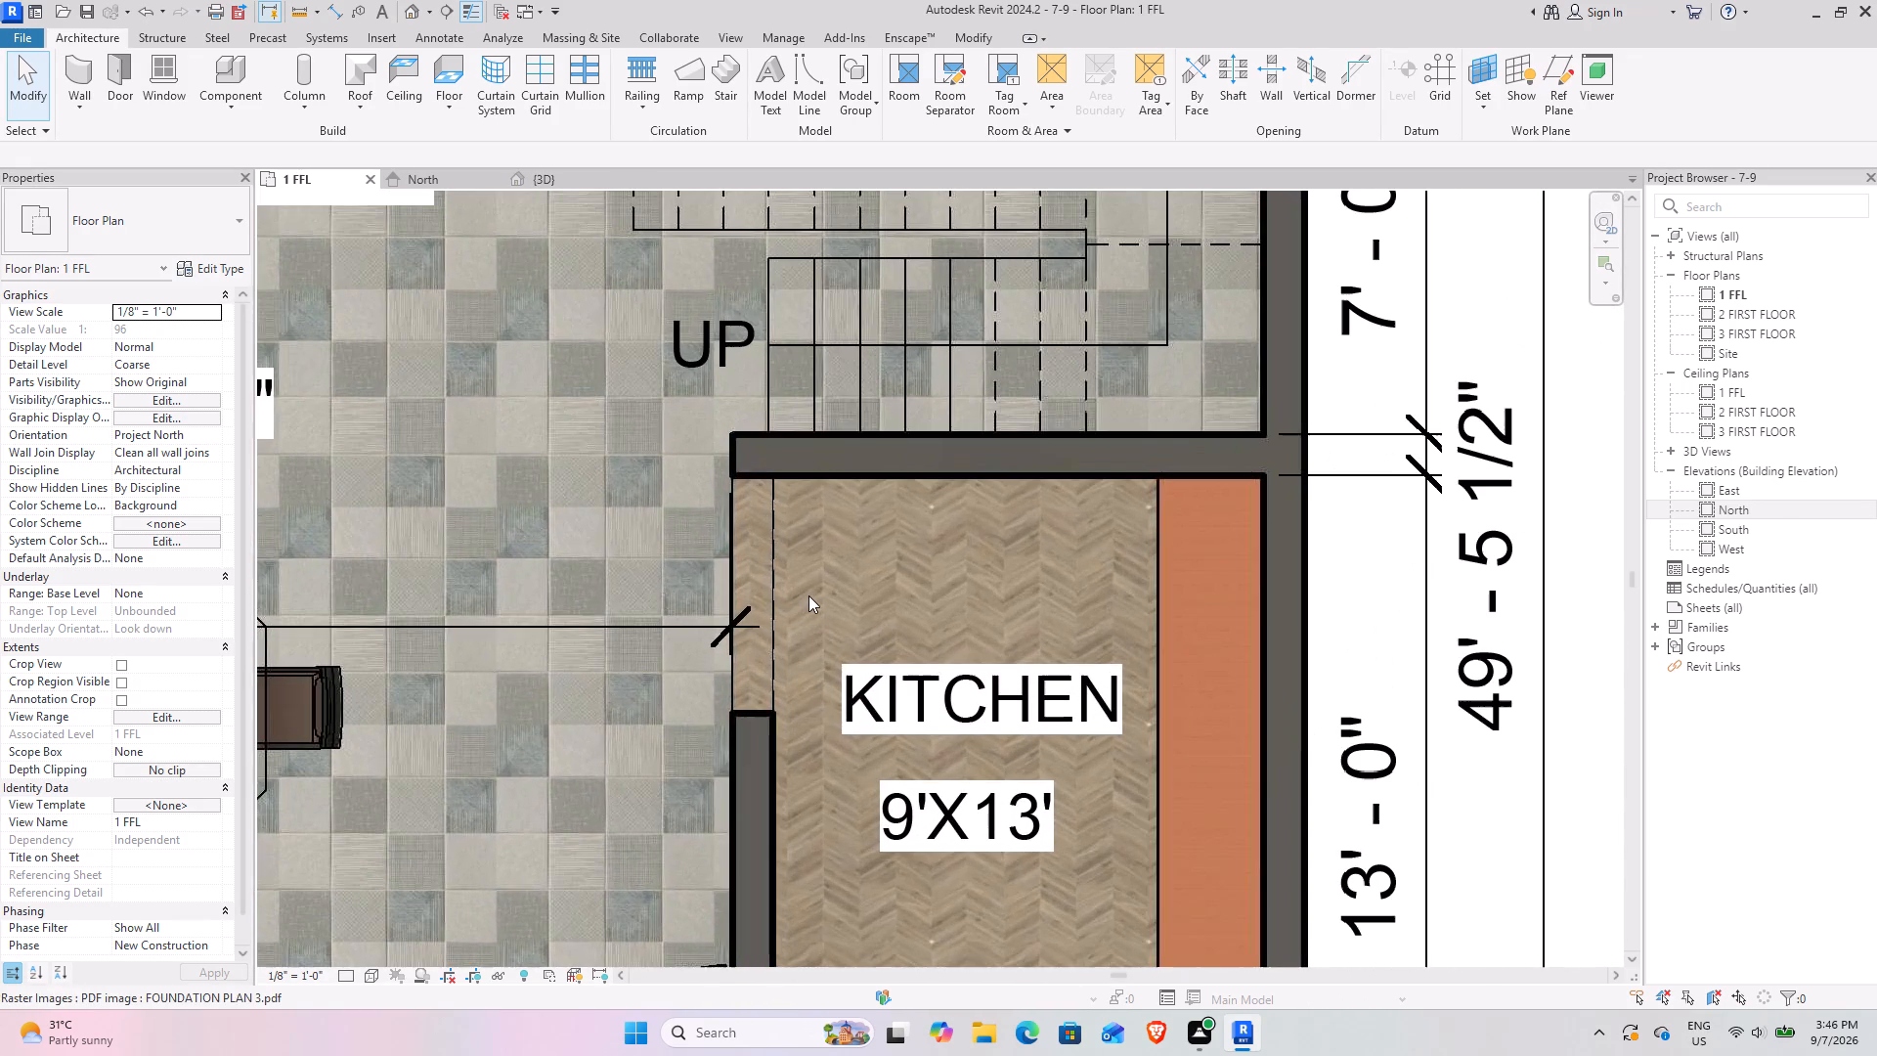
left_click(774, 608)
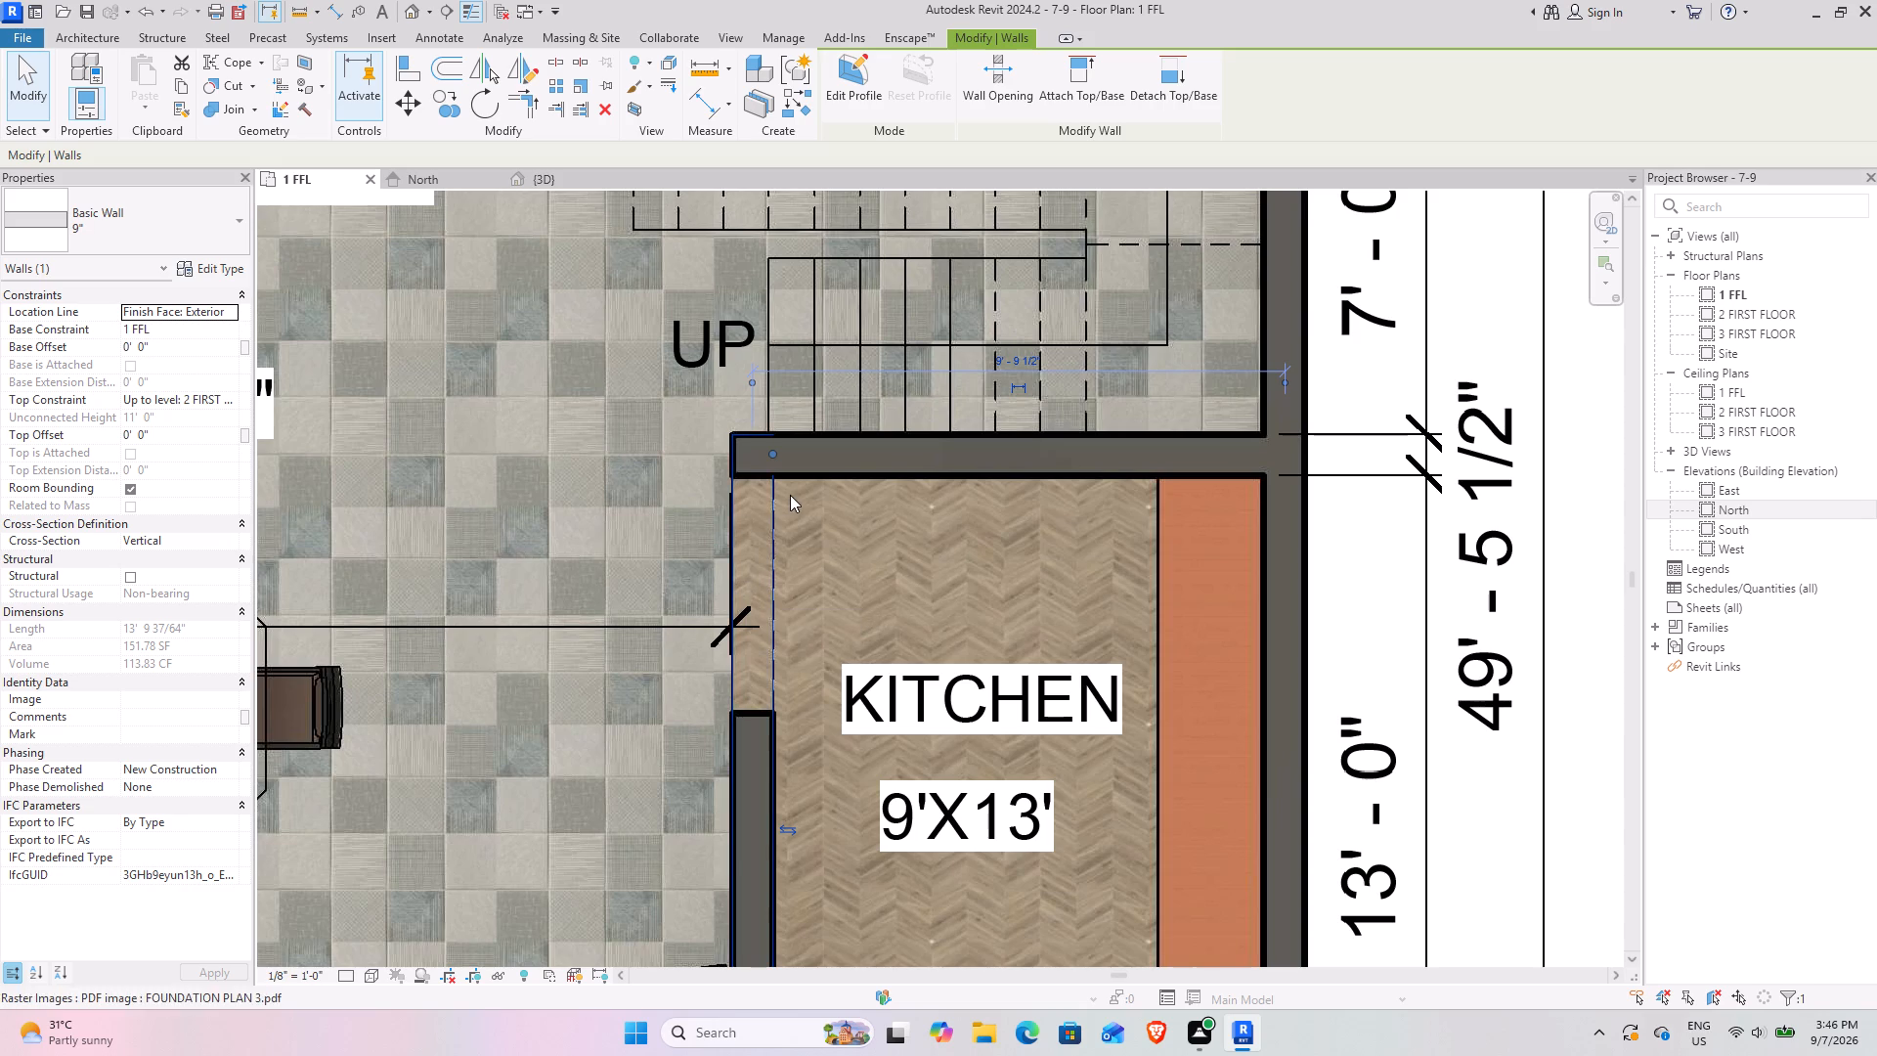
scroll(784, 479, "up", 2)
scroll(784, 479, "down", 3)
middle_click_drag(827, 500, 707, 466)
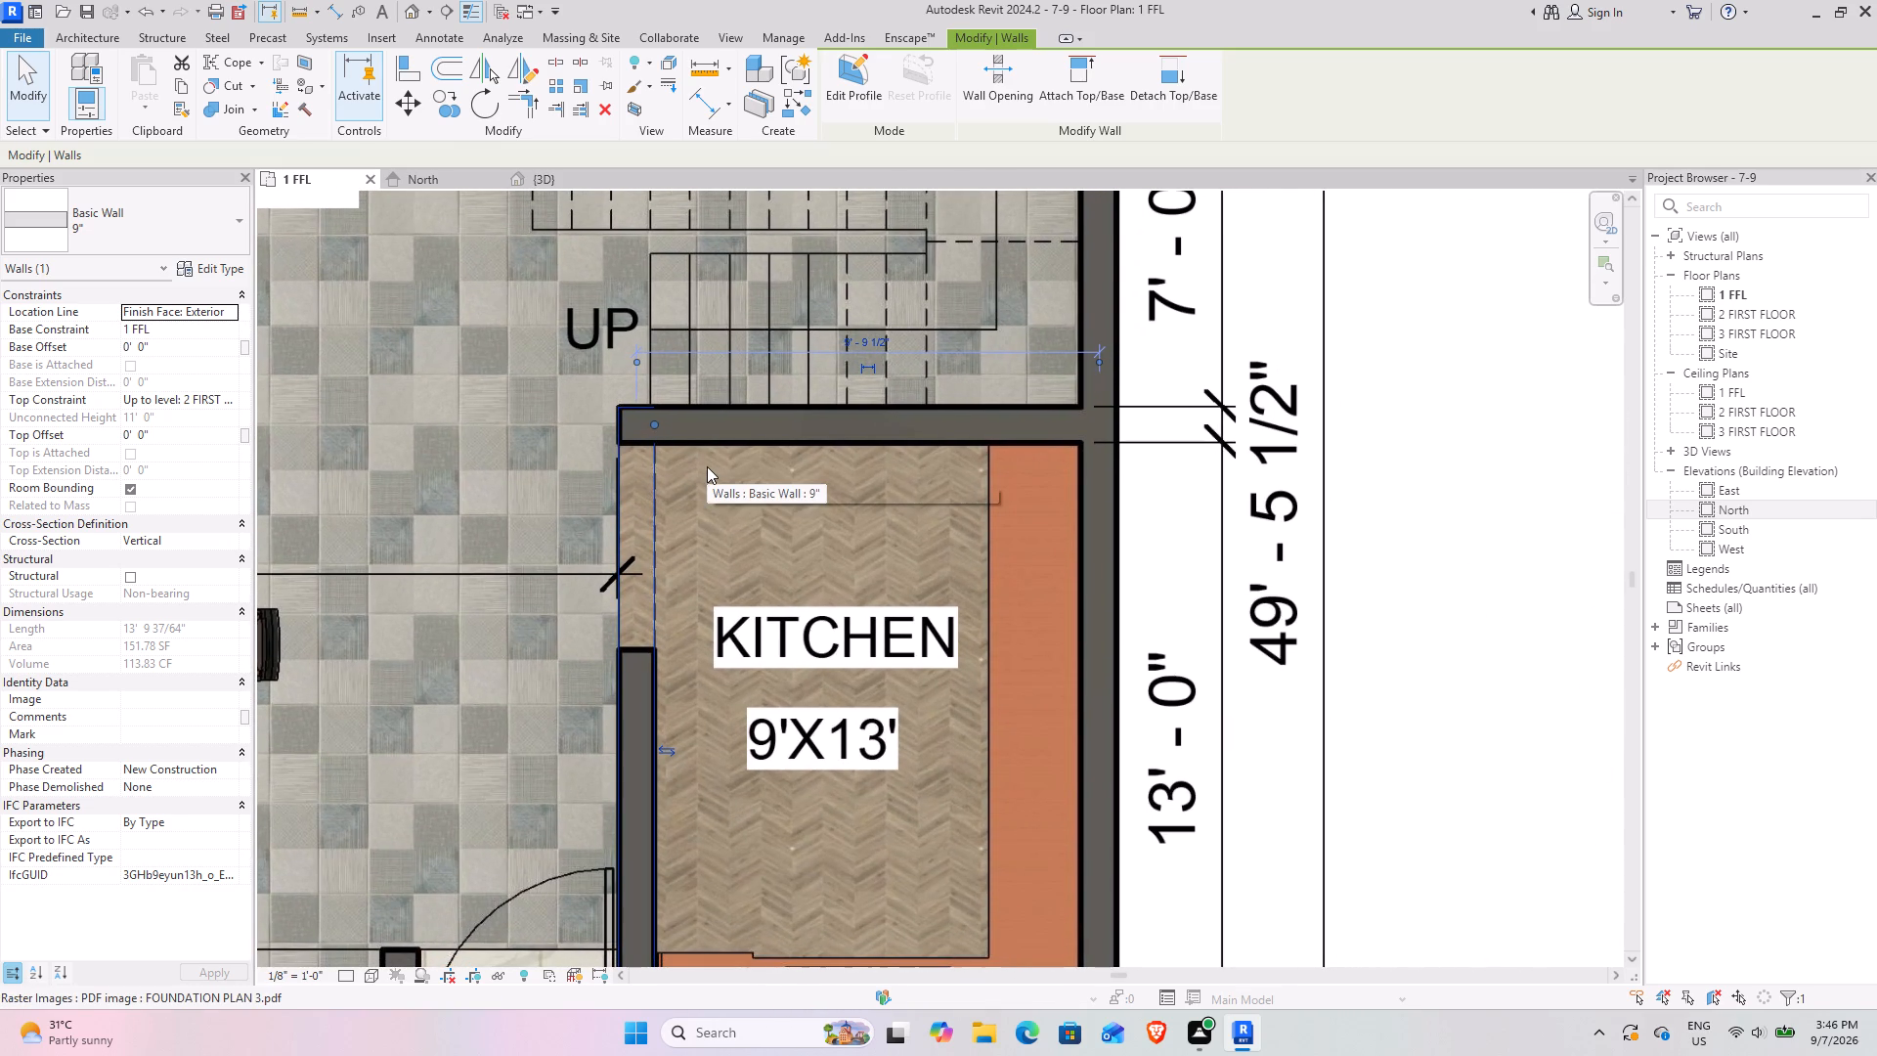
scroll(674, 574, "down", 3)
middle_click_drag(685, 609, 689, 516)
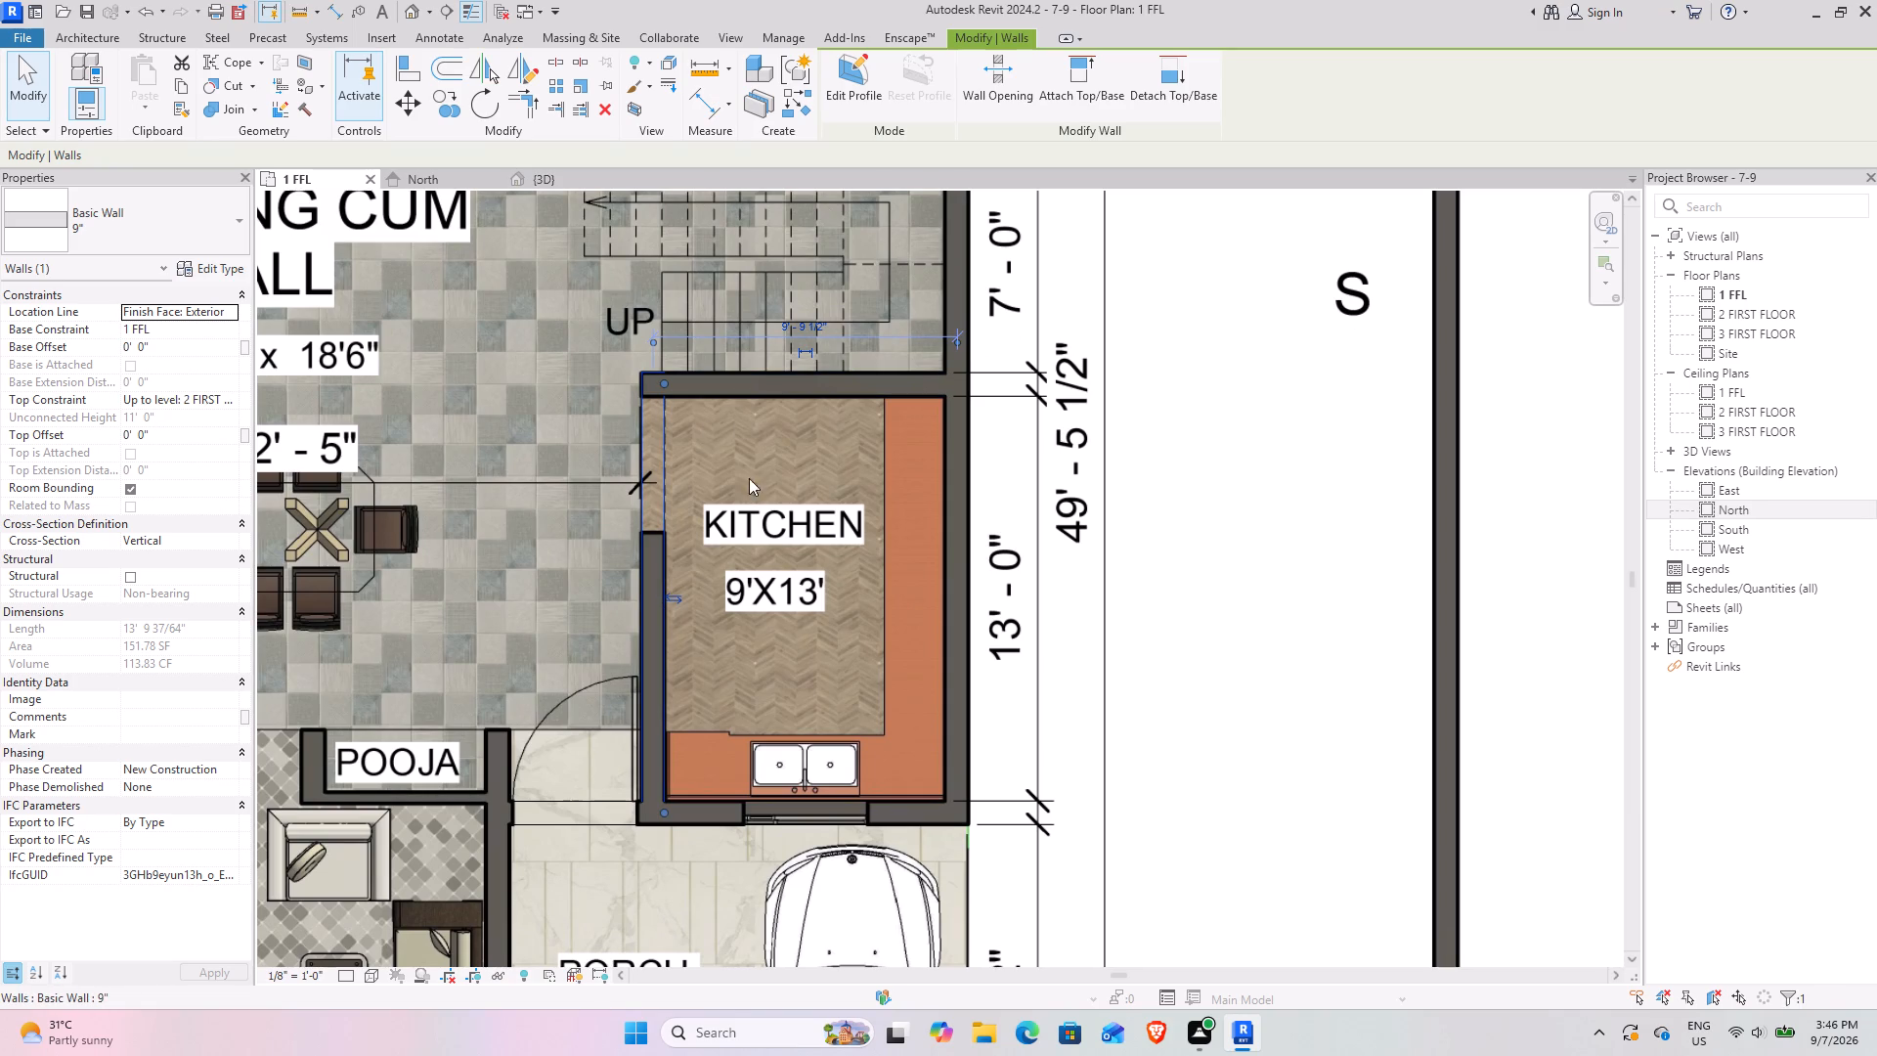
left_click_drag(662, 380, 661, 535)
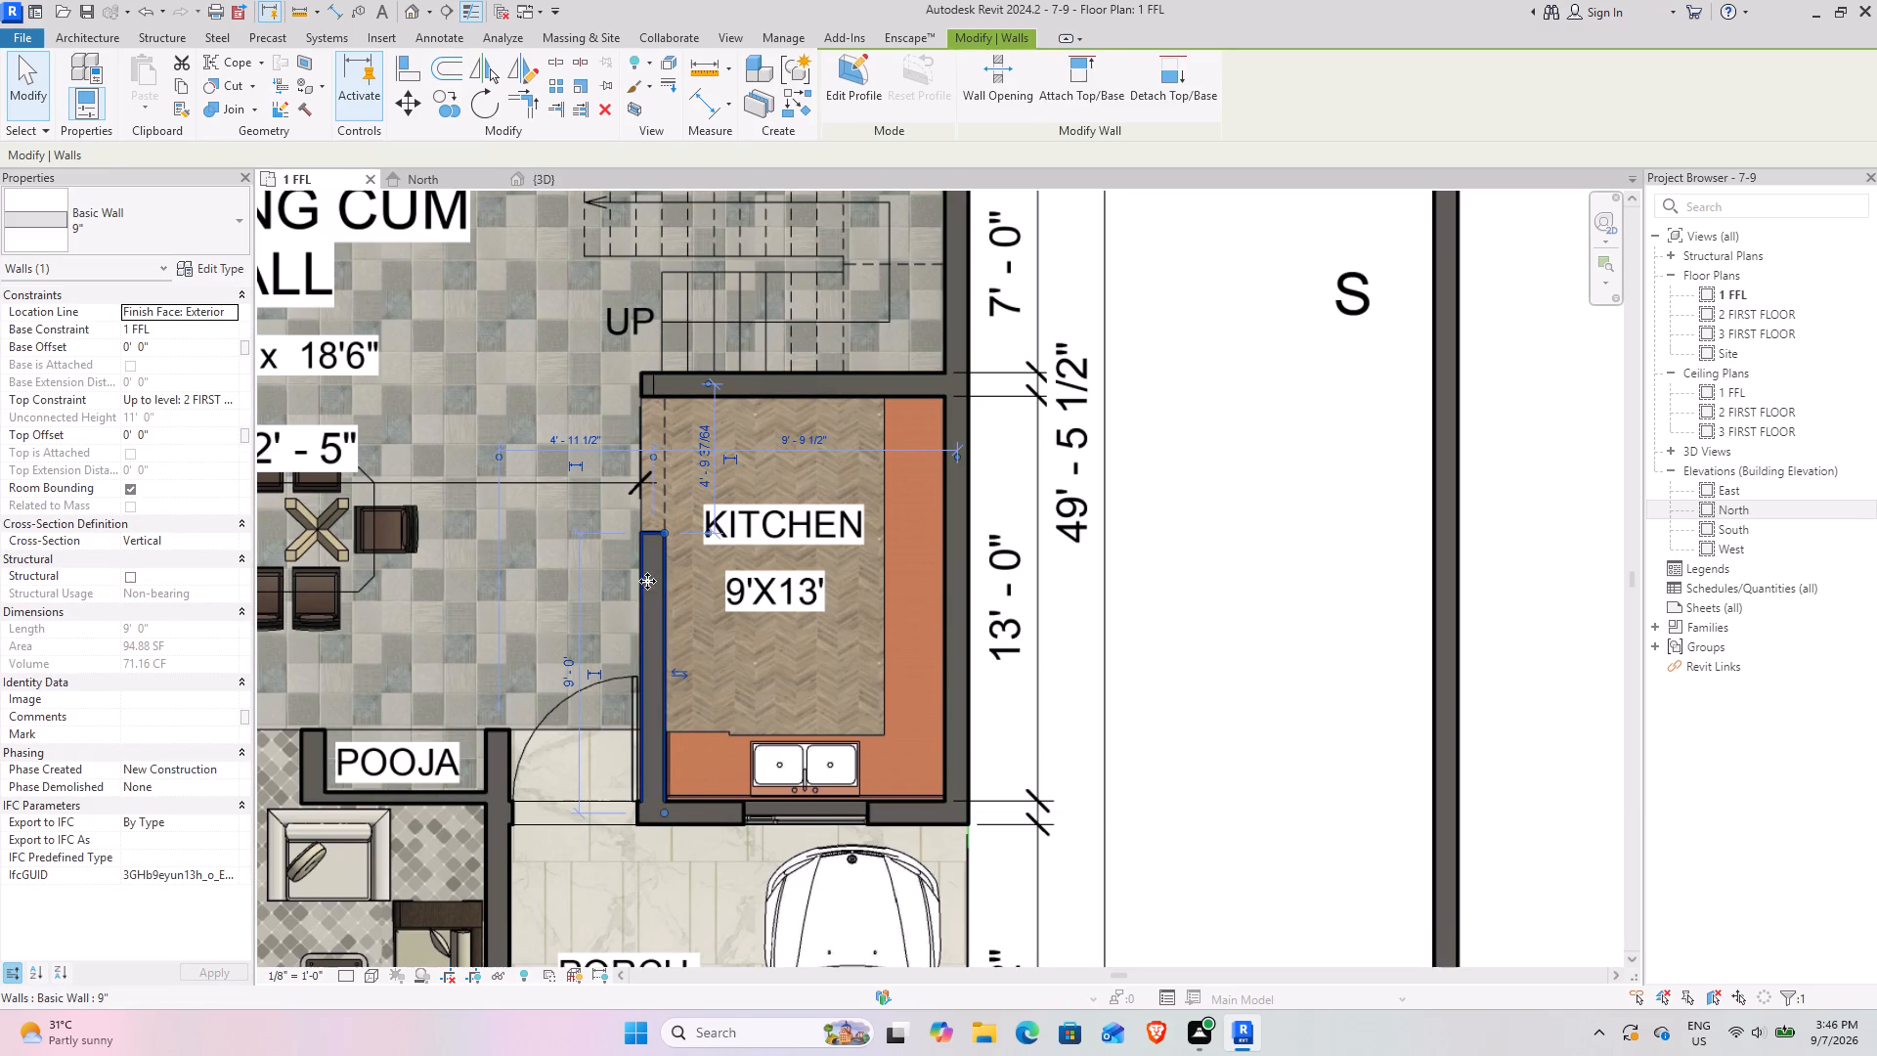
left_click(1210, 640)
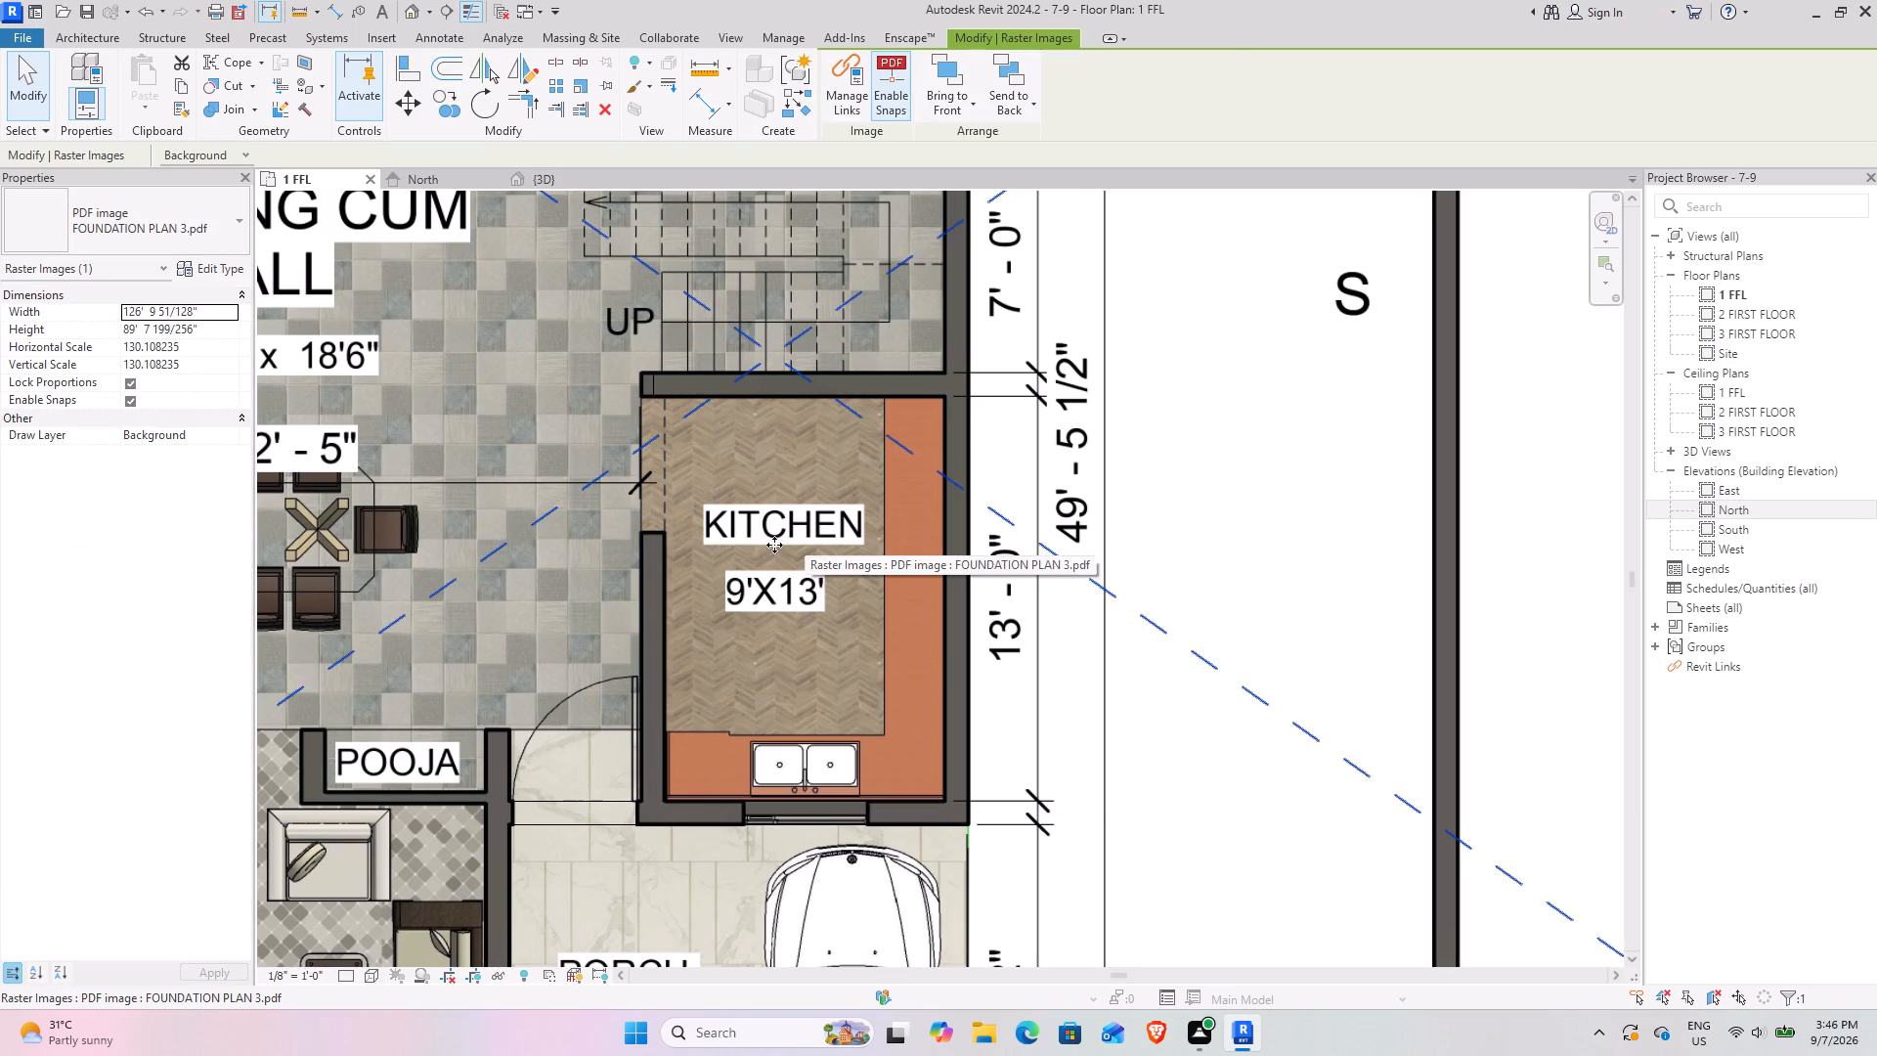
key("Escape")
key("Escape")
left_click(1306, 494)
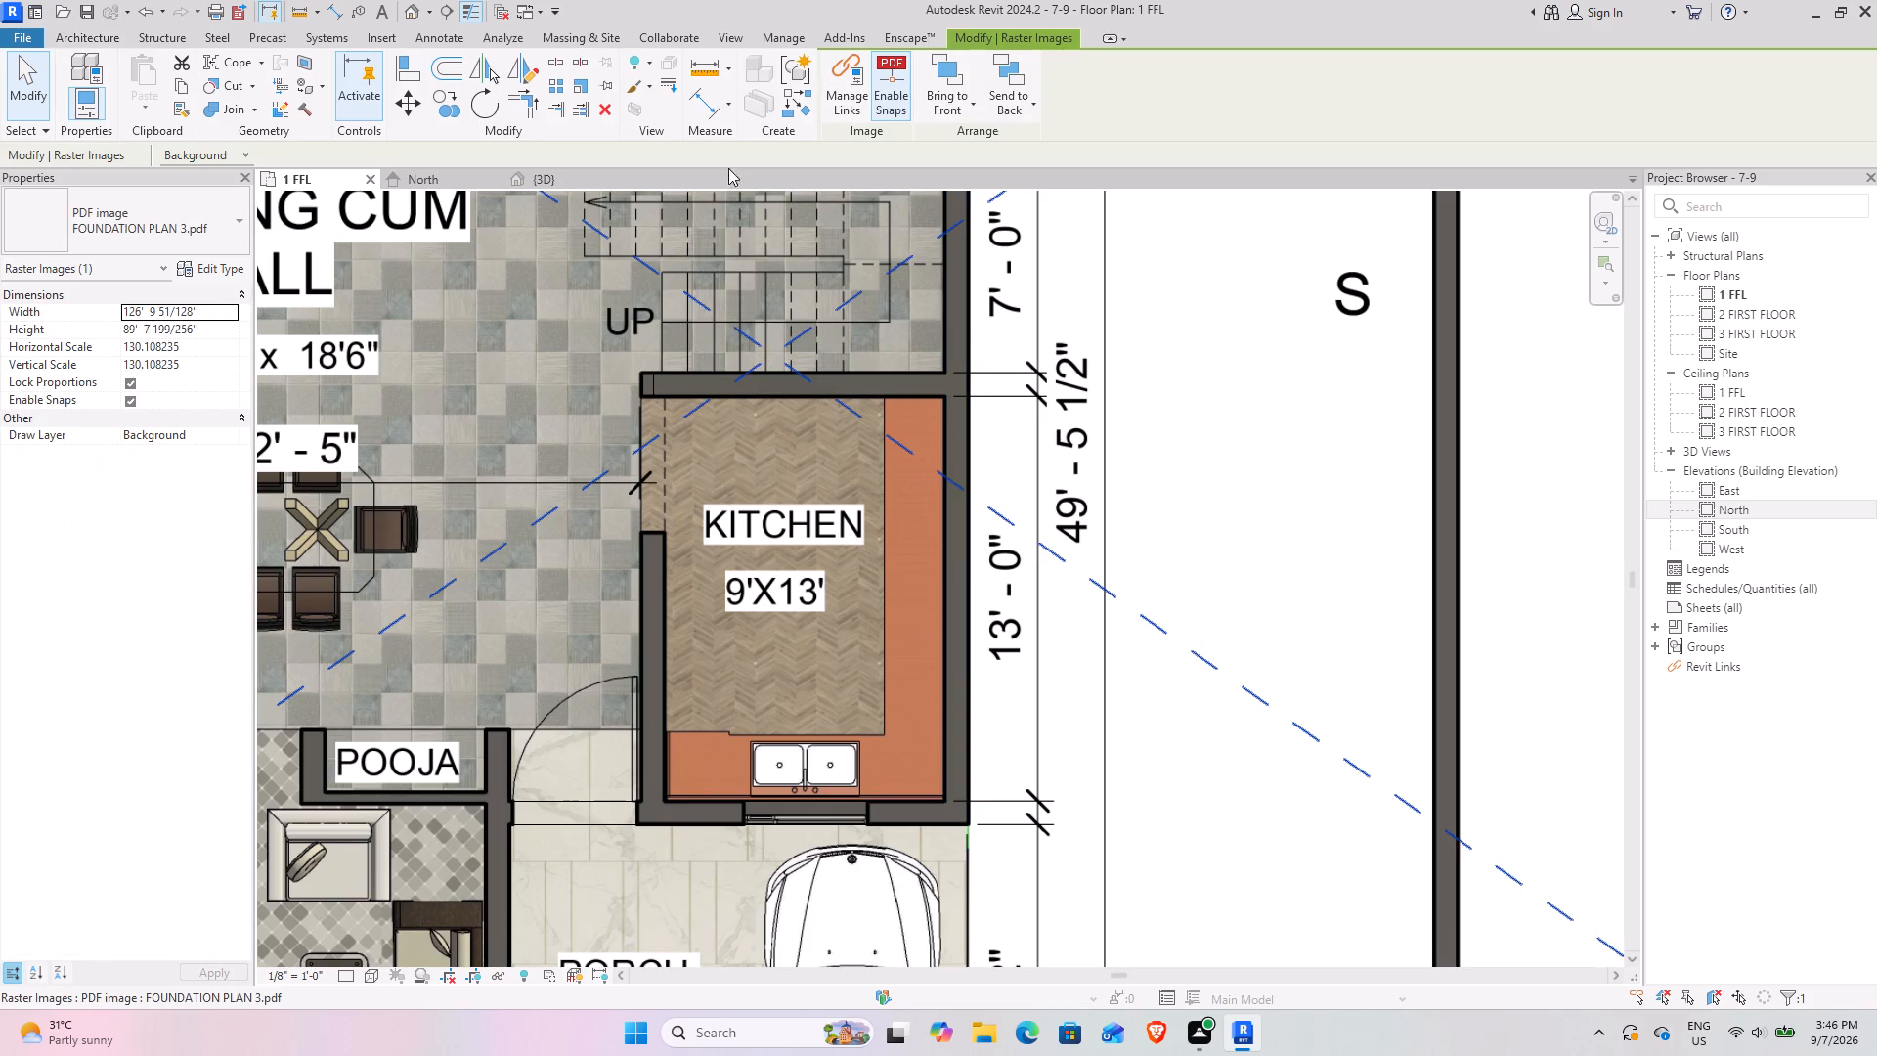
Duplicate the single-flush BEDR type of the door by the stair-side BEDROOM as a new type named MD.
left_click(607, 89)
key("Escape")
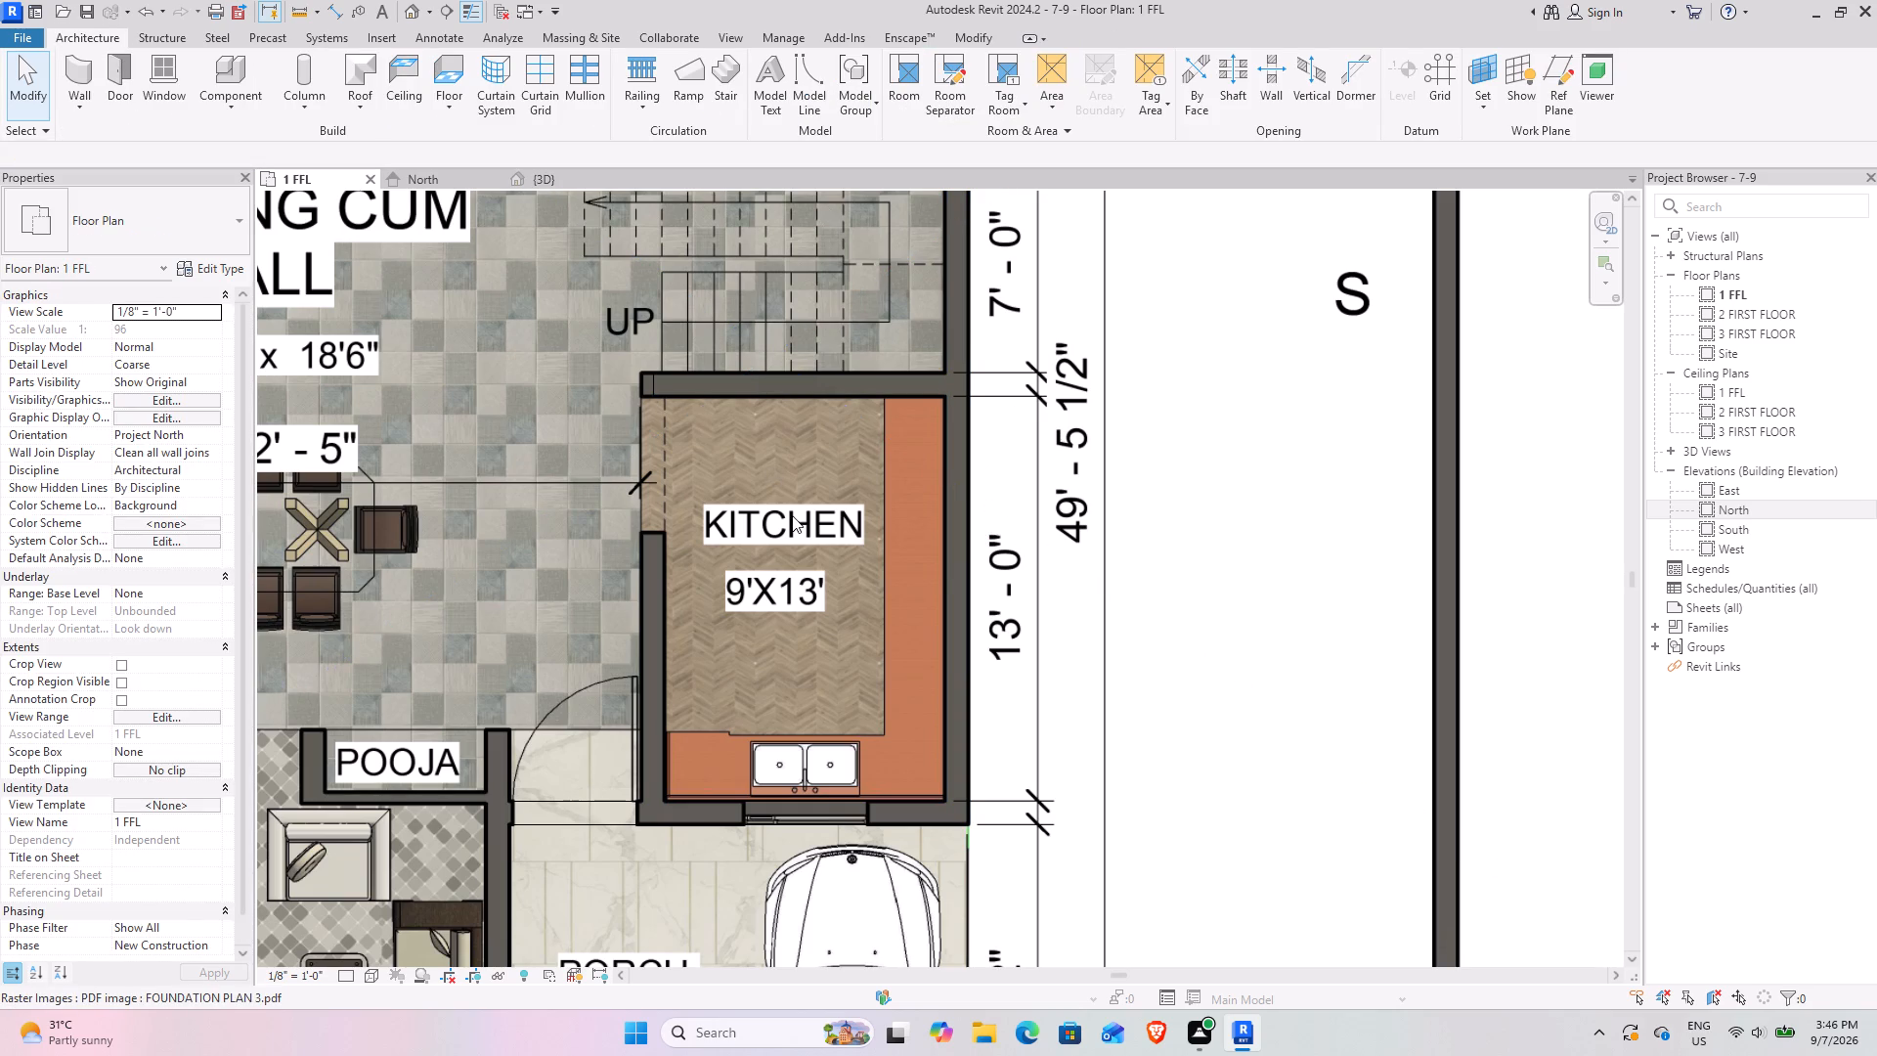
scroll(793, 514, "down", 4)
middle_click_drag(759, 537, 882, 506)
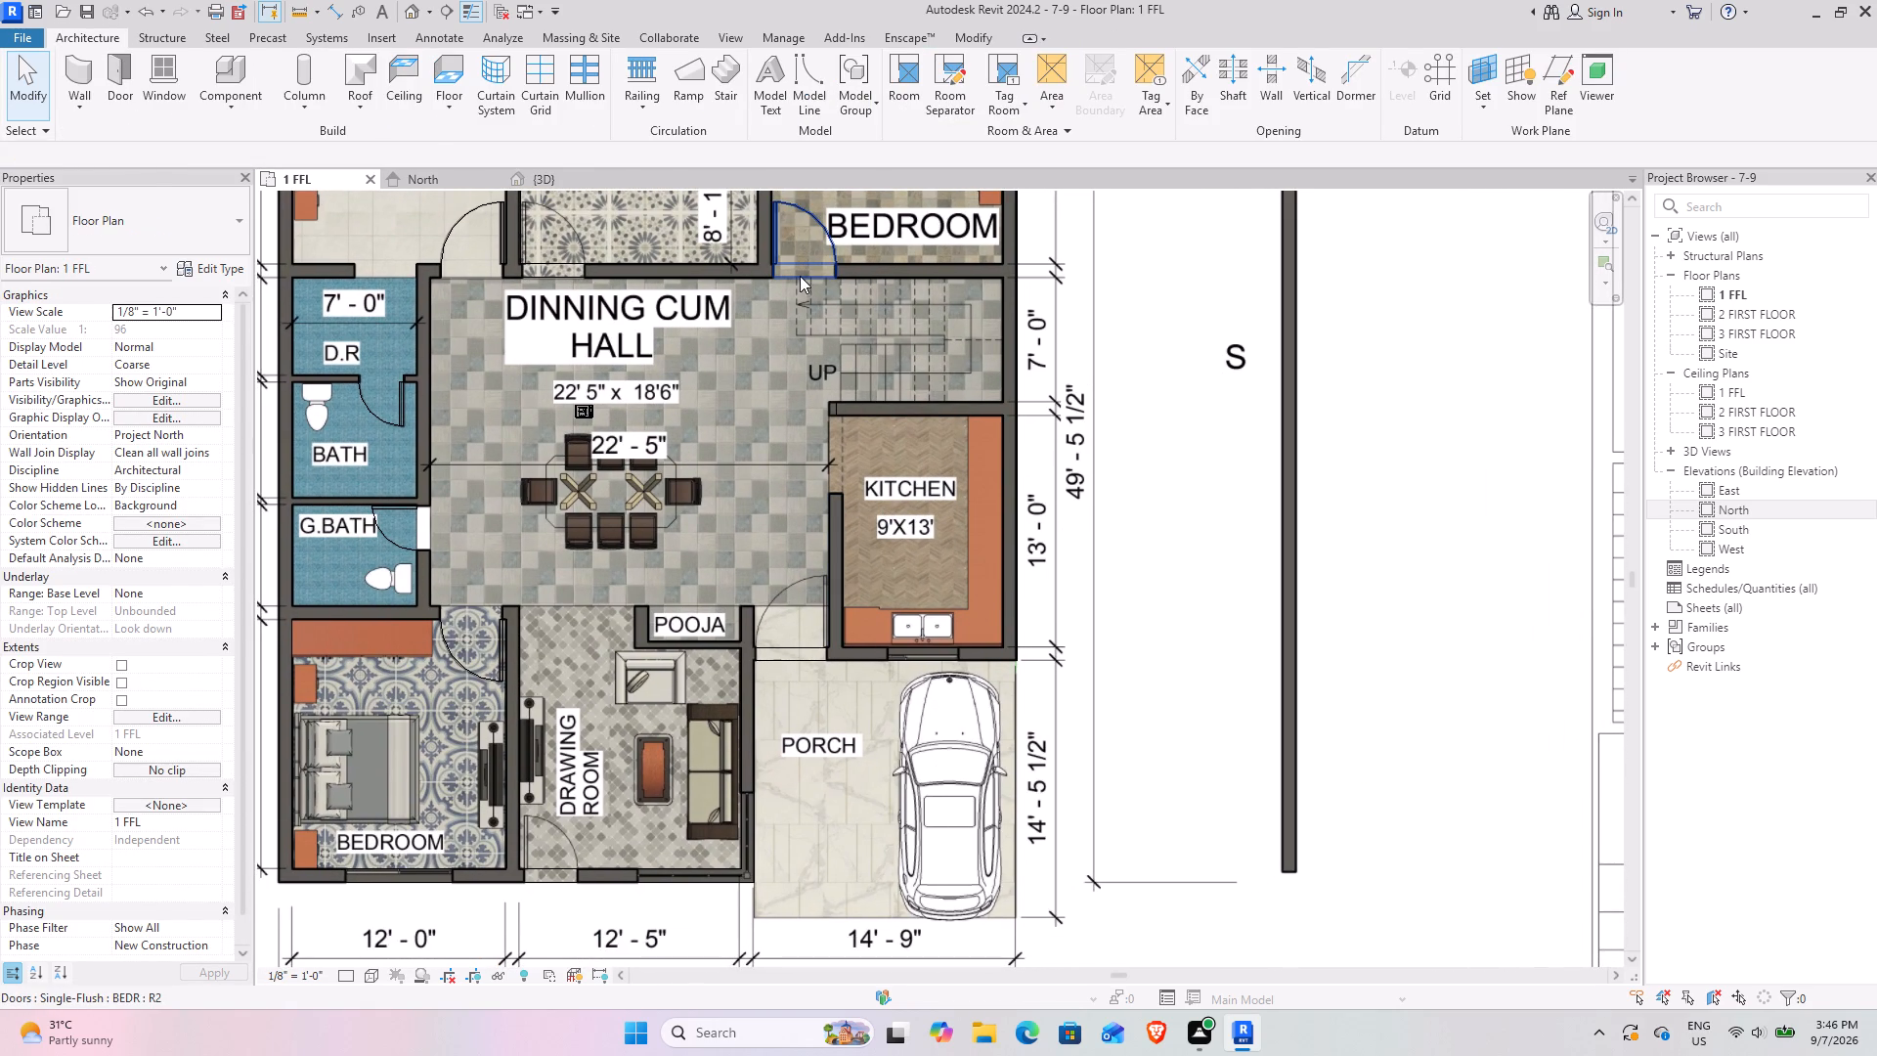
left_click(800, 276)
left_click(219, 270)
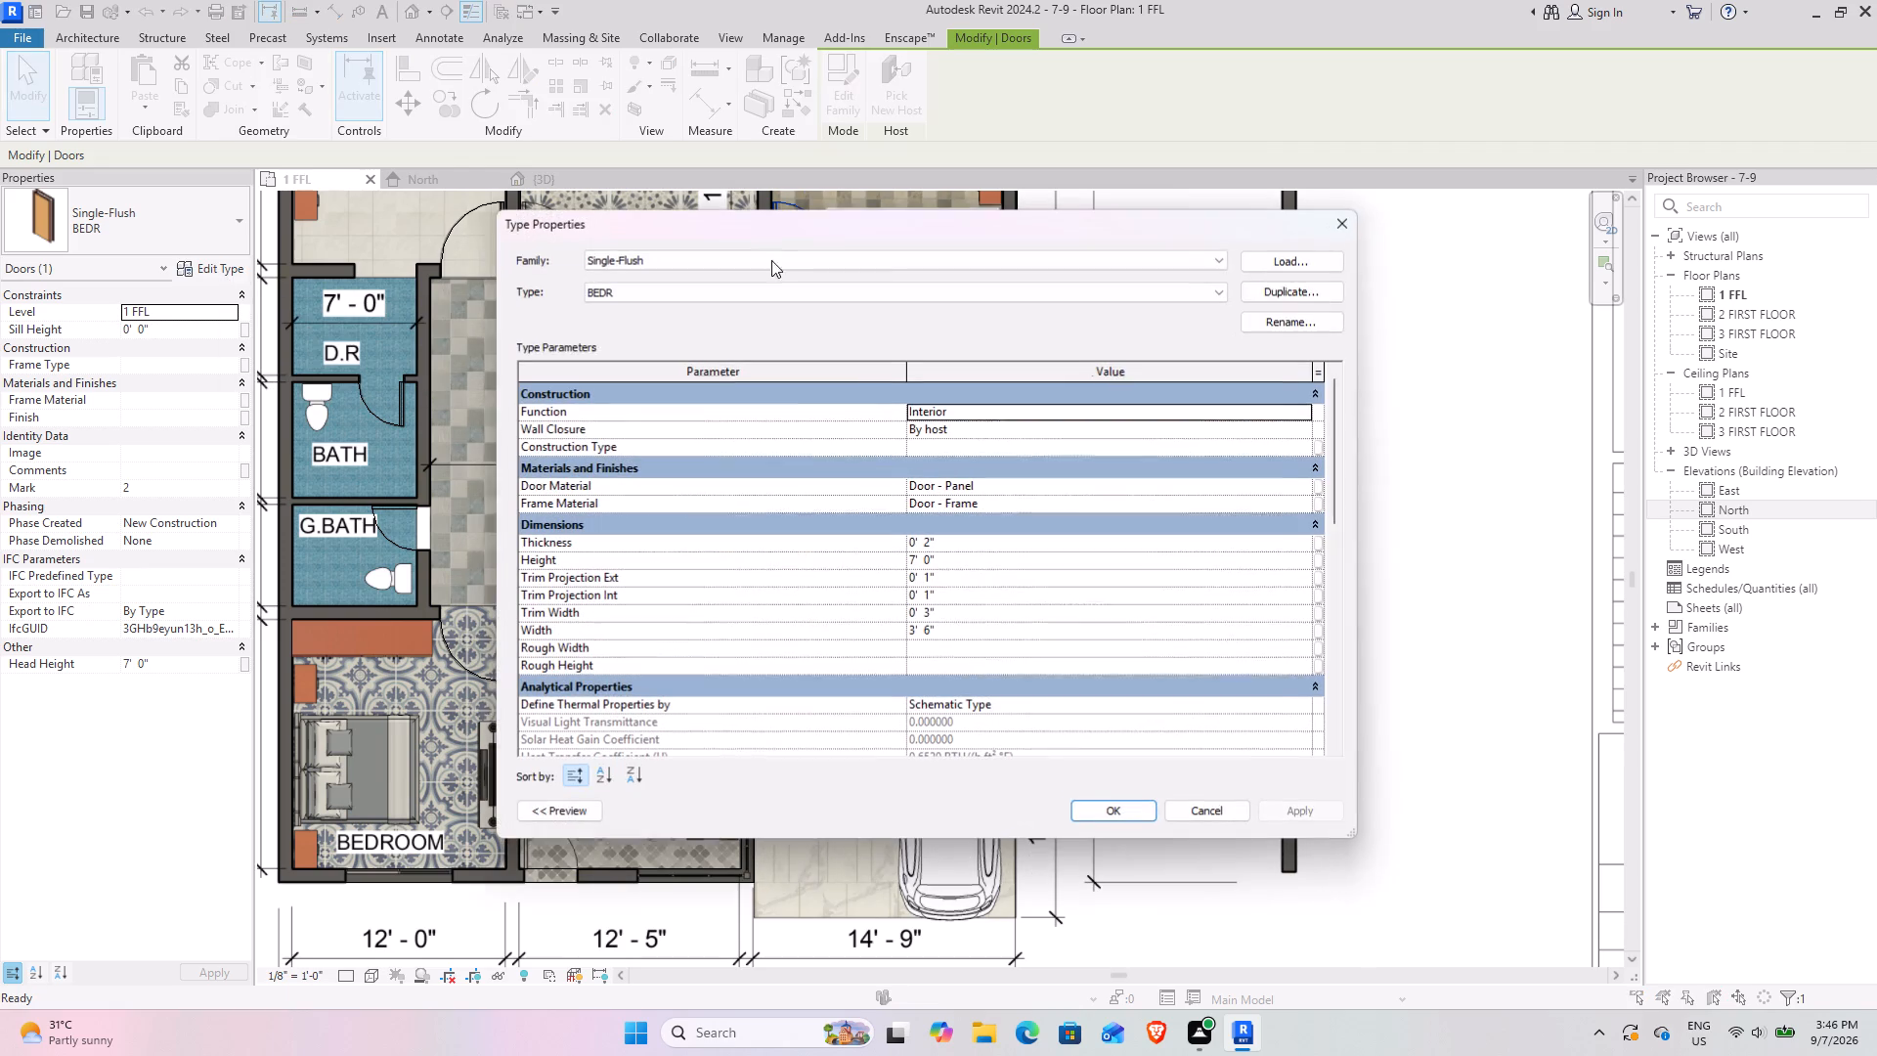
left_click(1316, 290)
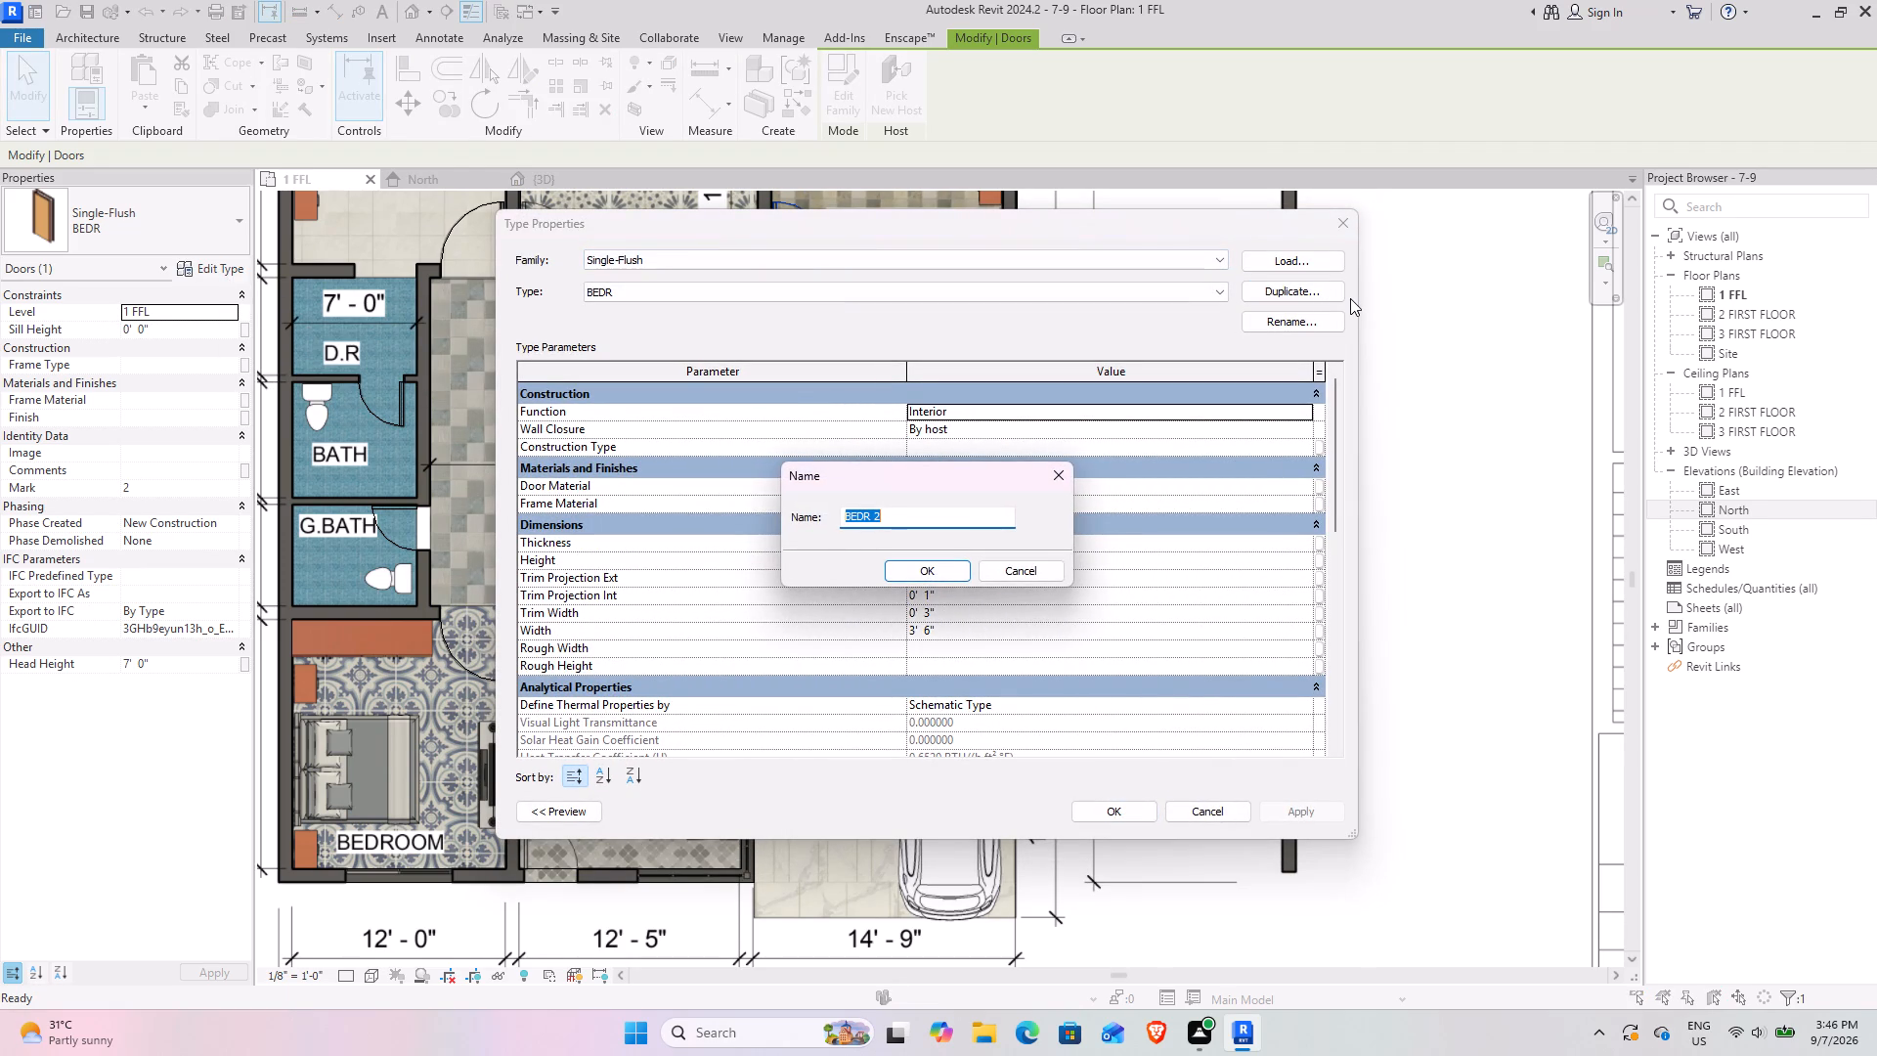
type("MD")
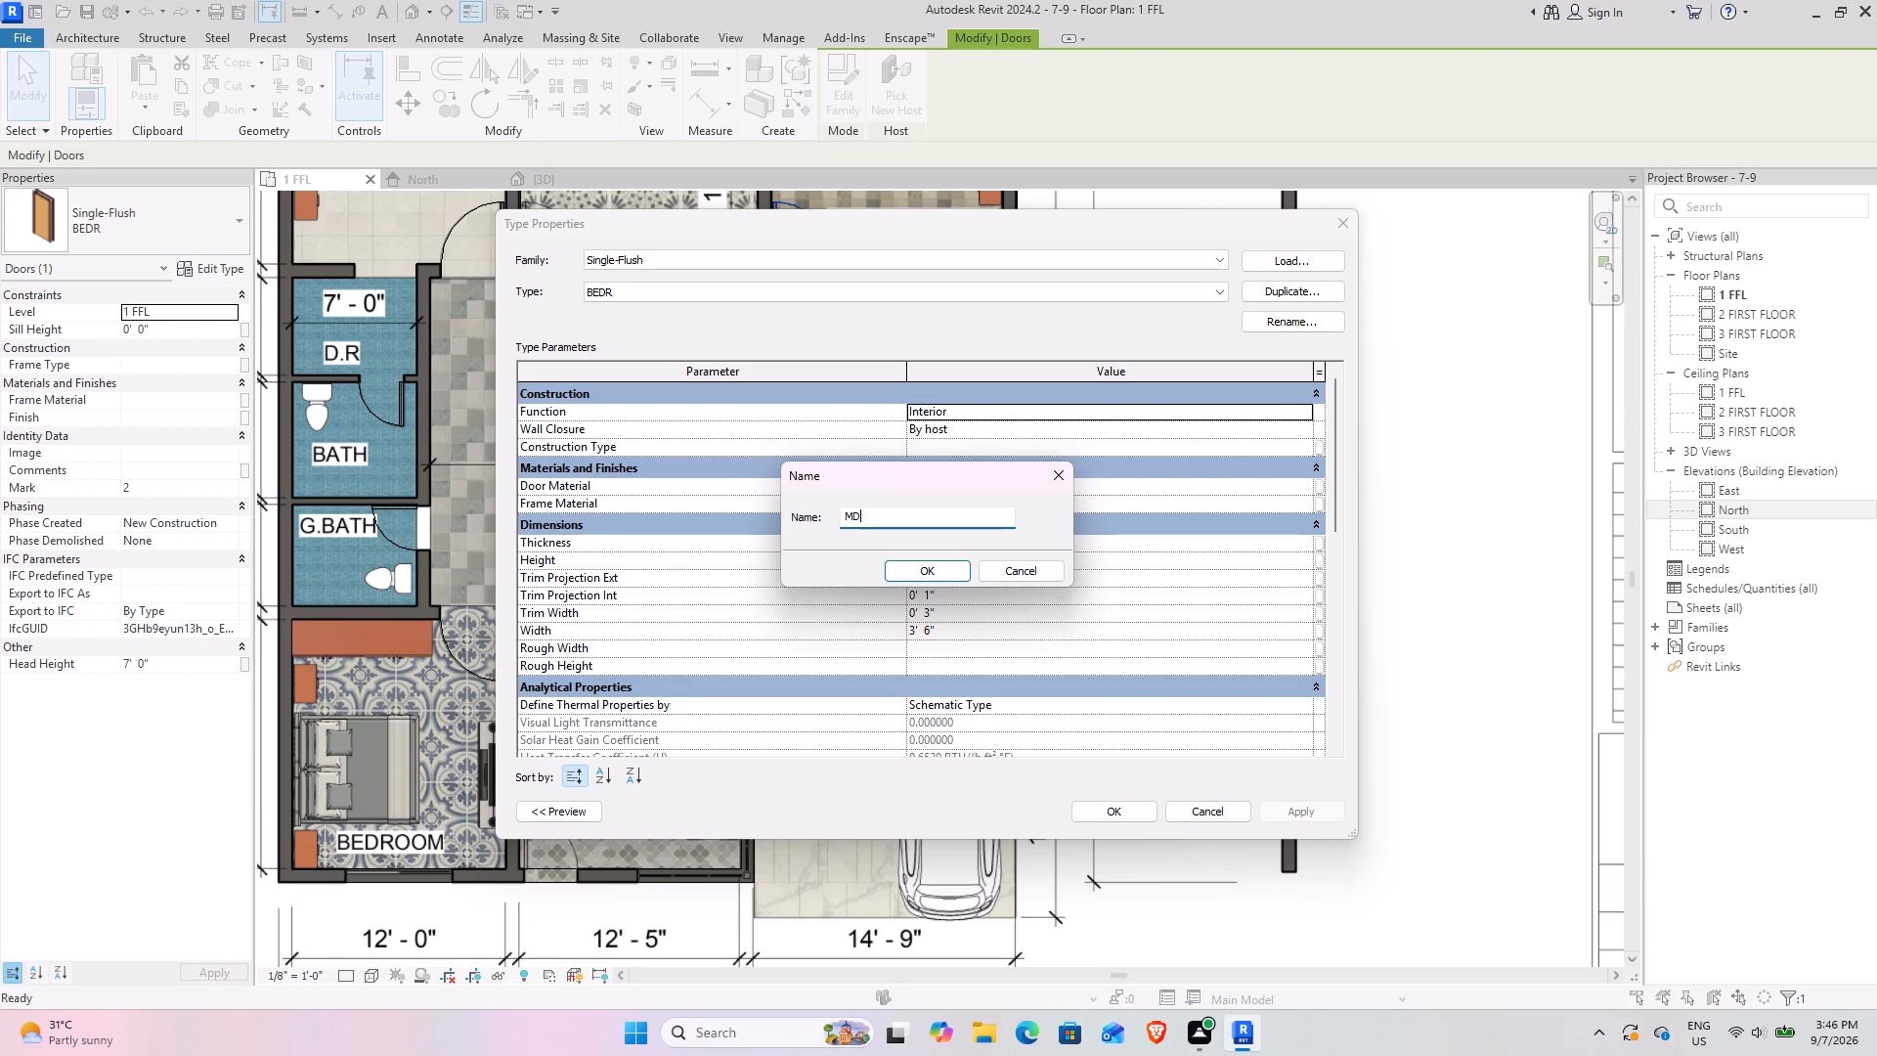
left_click(957, 574)
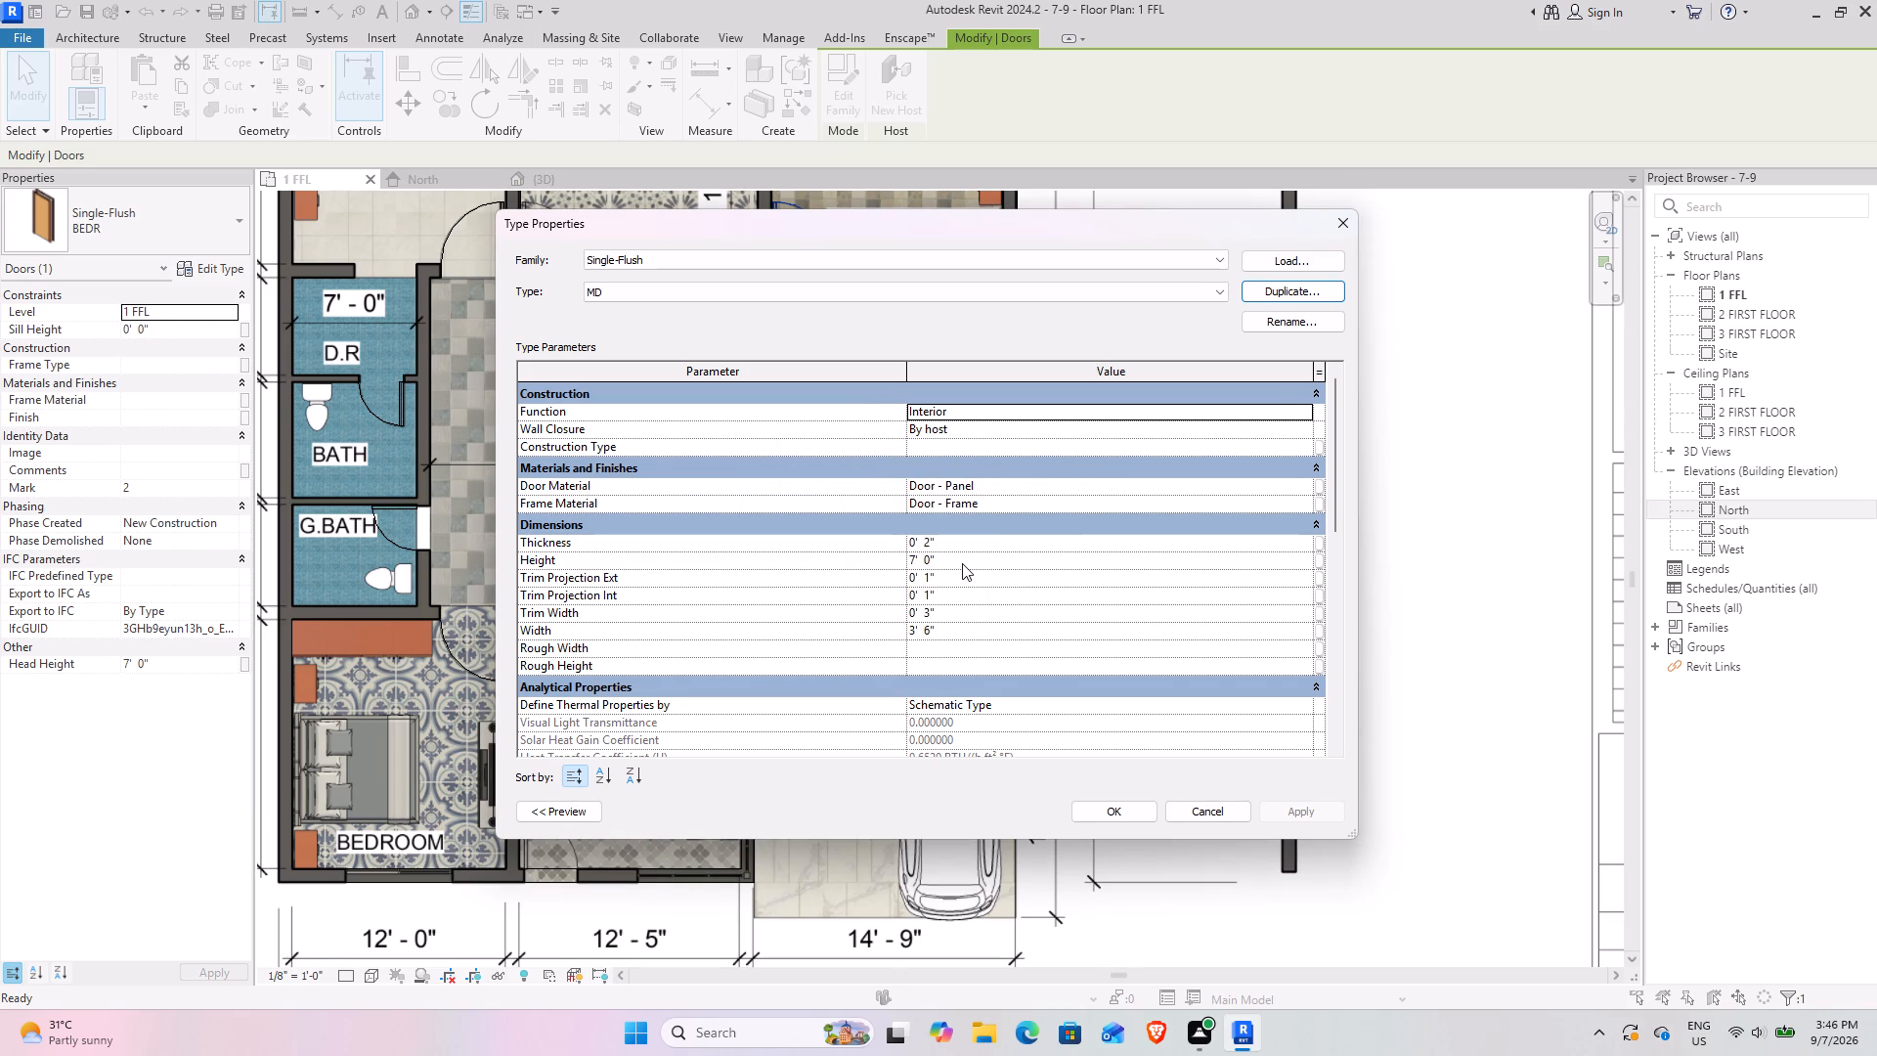
Set the MD door type's height to 8' 0" and width to 4' 0", leaving the selected bedroom door as BEDR.
left_click(962, 563)
type("8'")
key("Return")
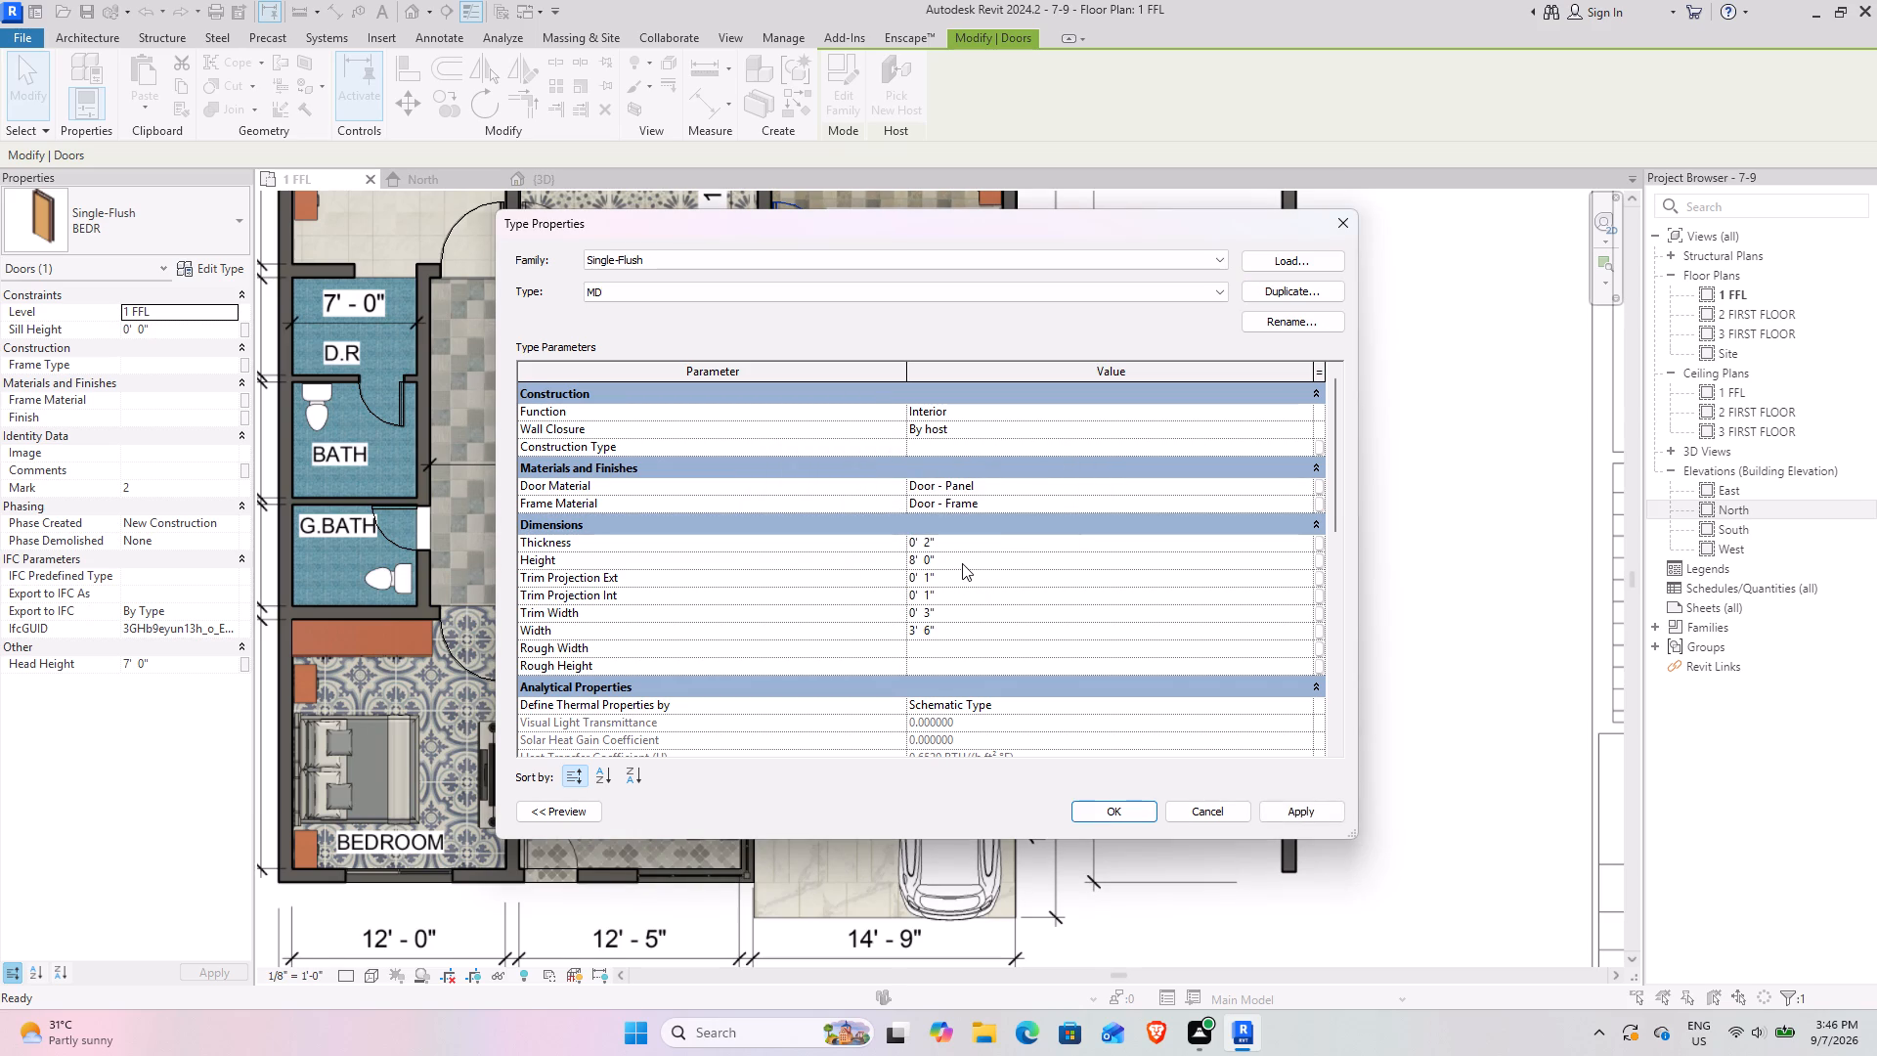
left_click(961, 628)
key("4")
key("Return")
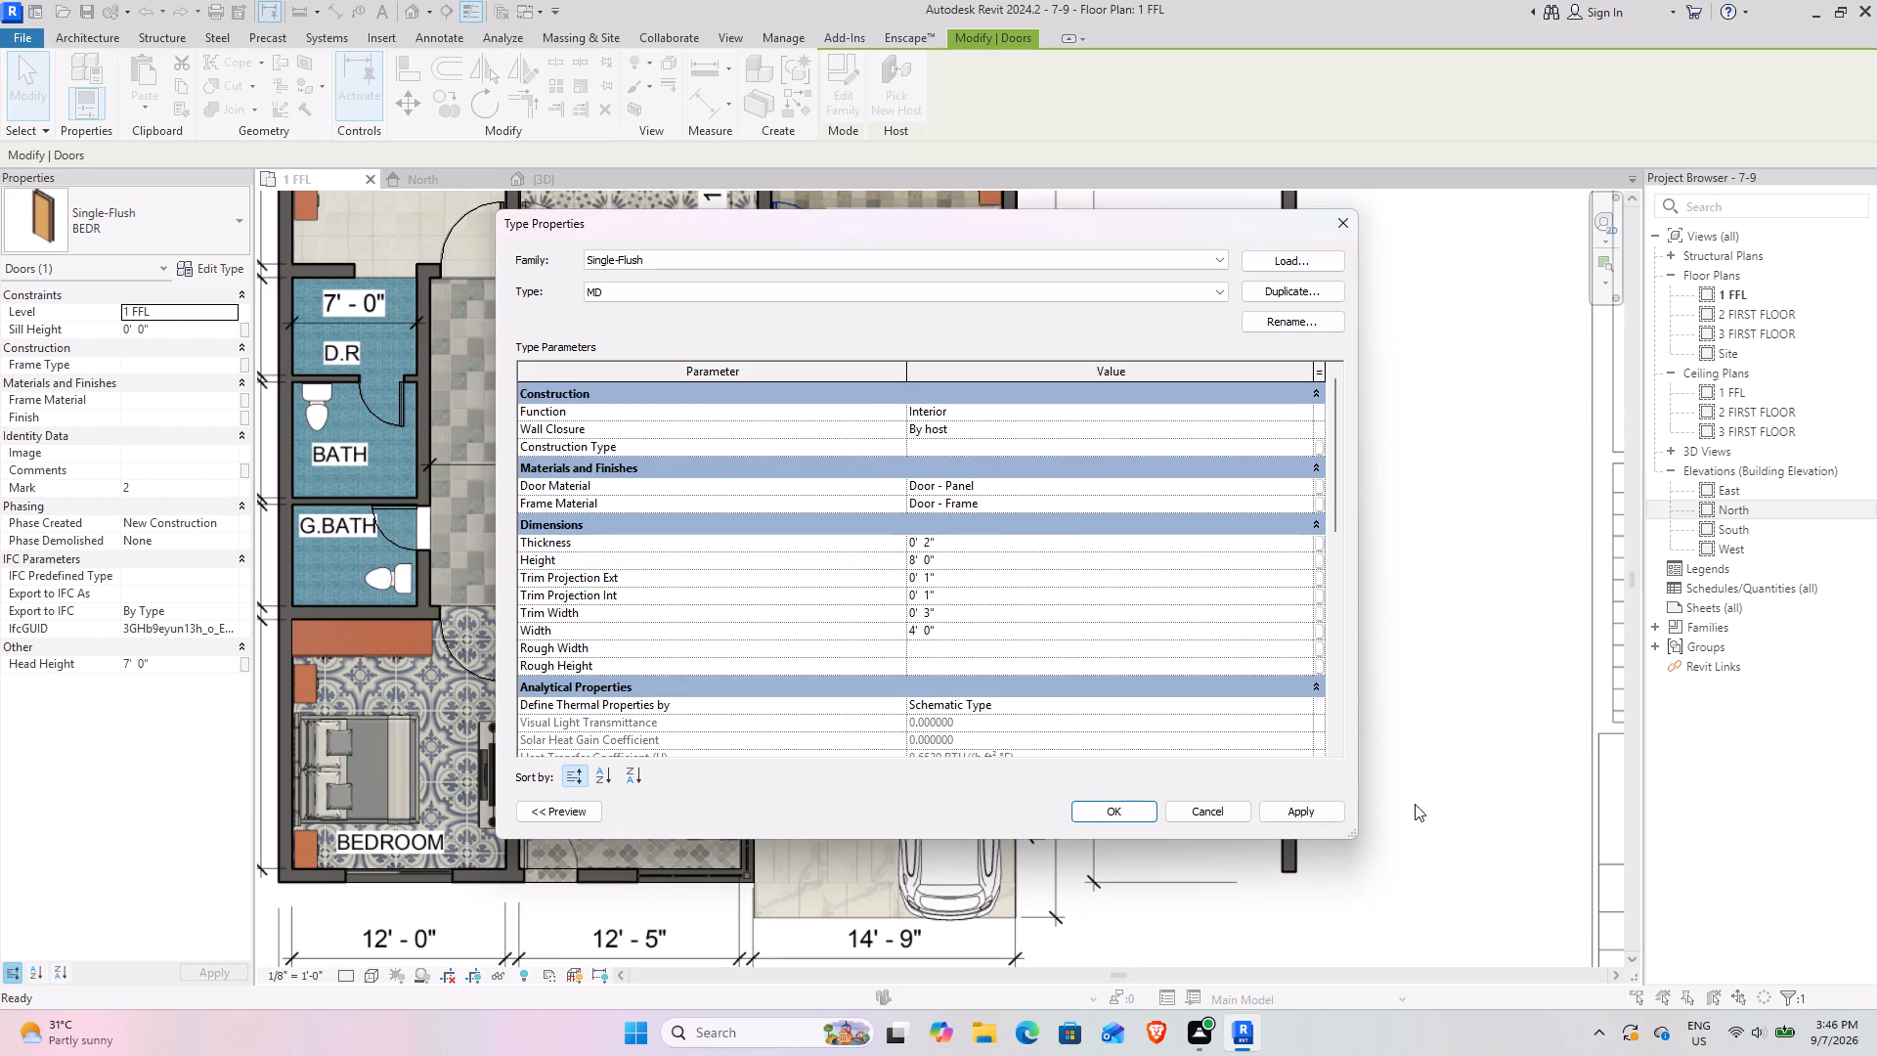
left_click(1336, 820)
left_click(1113, 815)
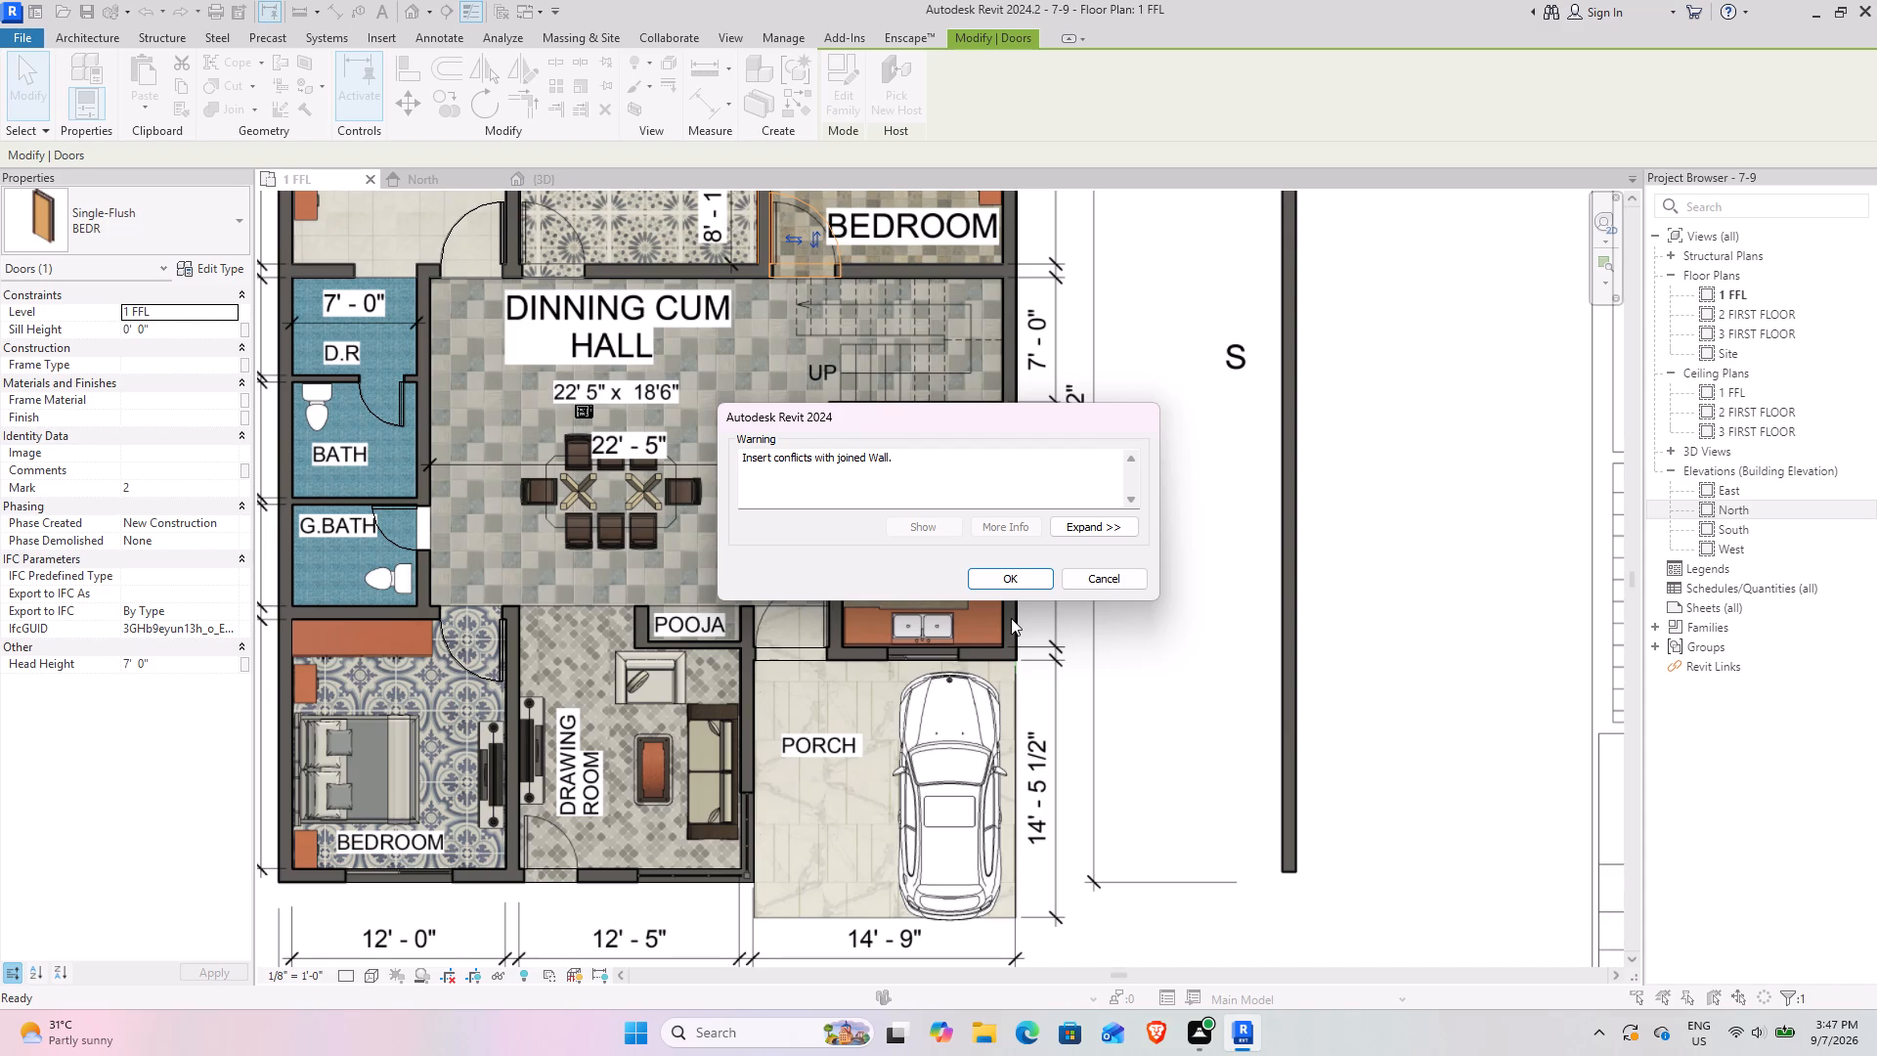
left_click(1113, 580)
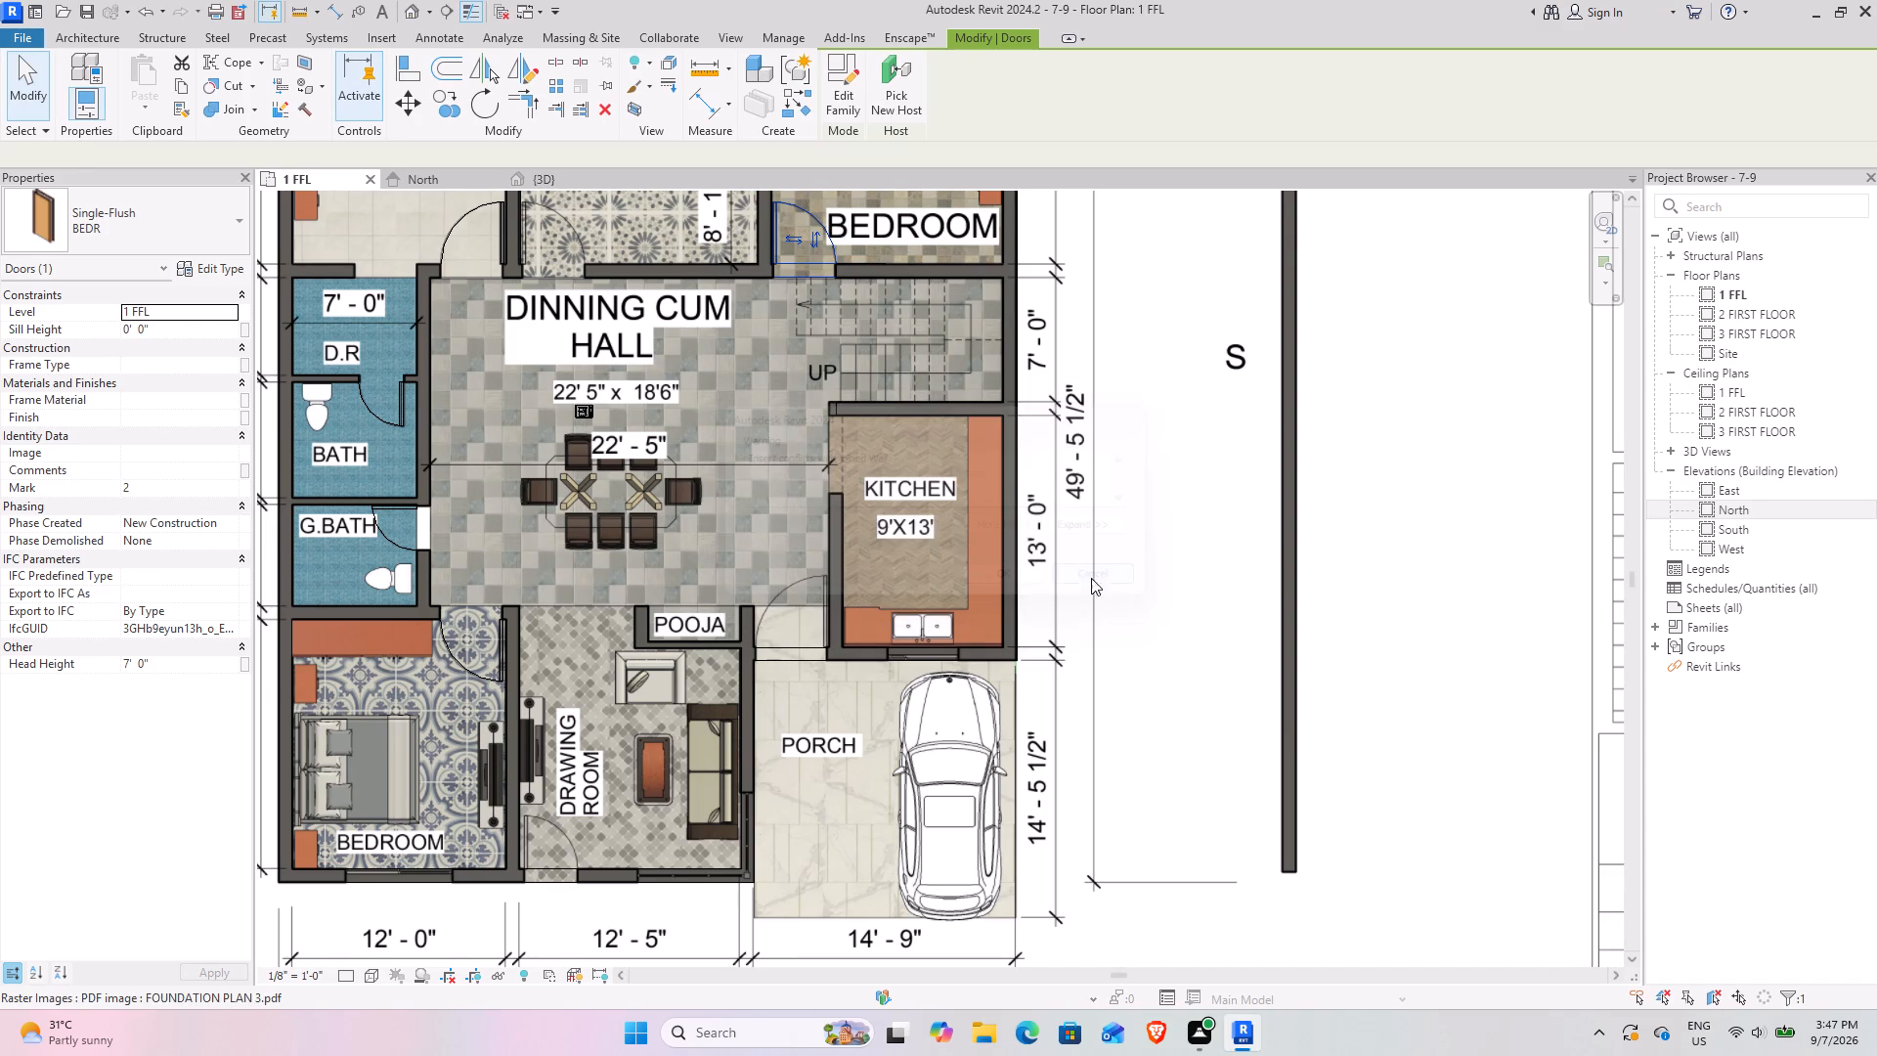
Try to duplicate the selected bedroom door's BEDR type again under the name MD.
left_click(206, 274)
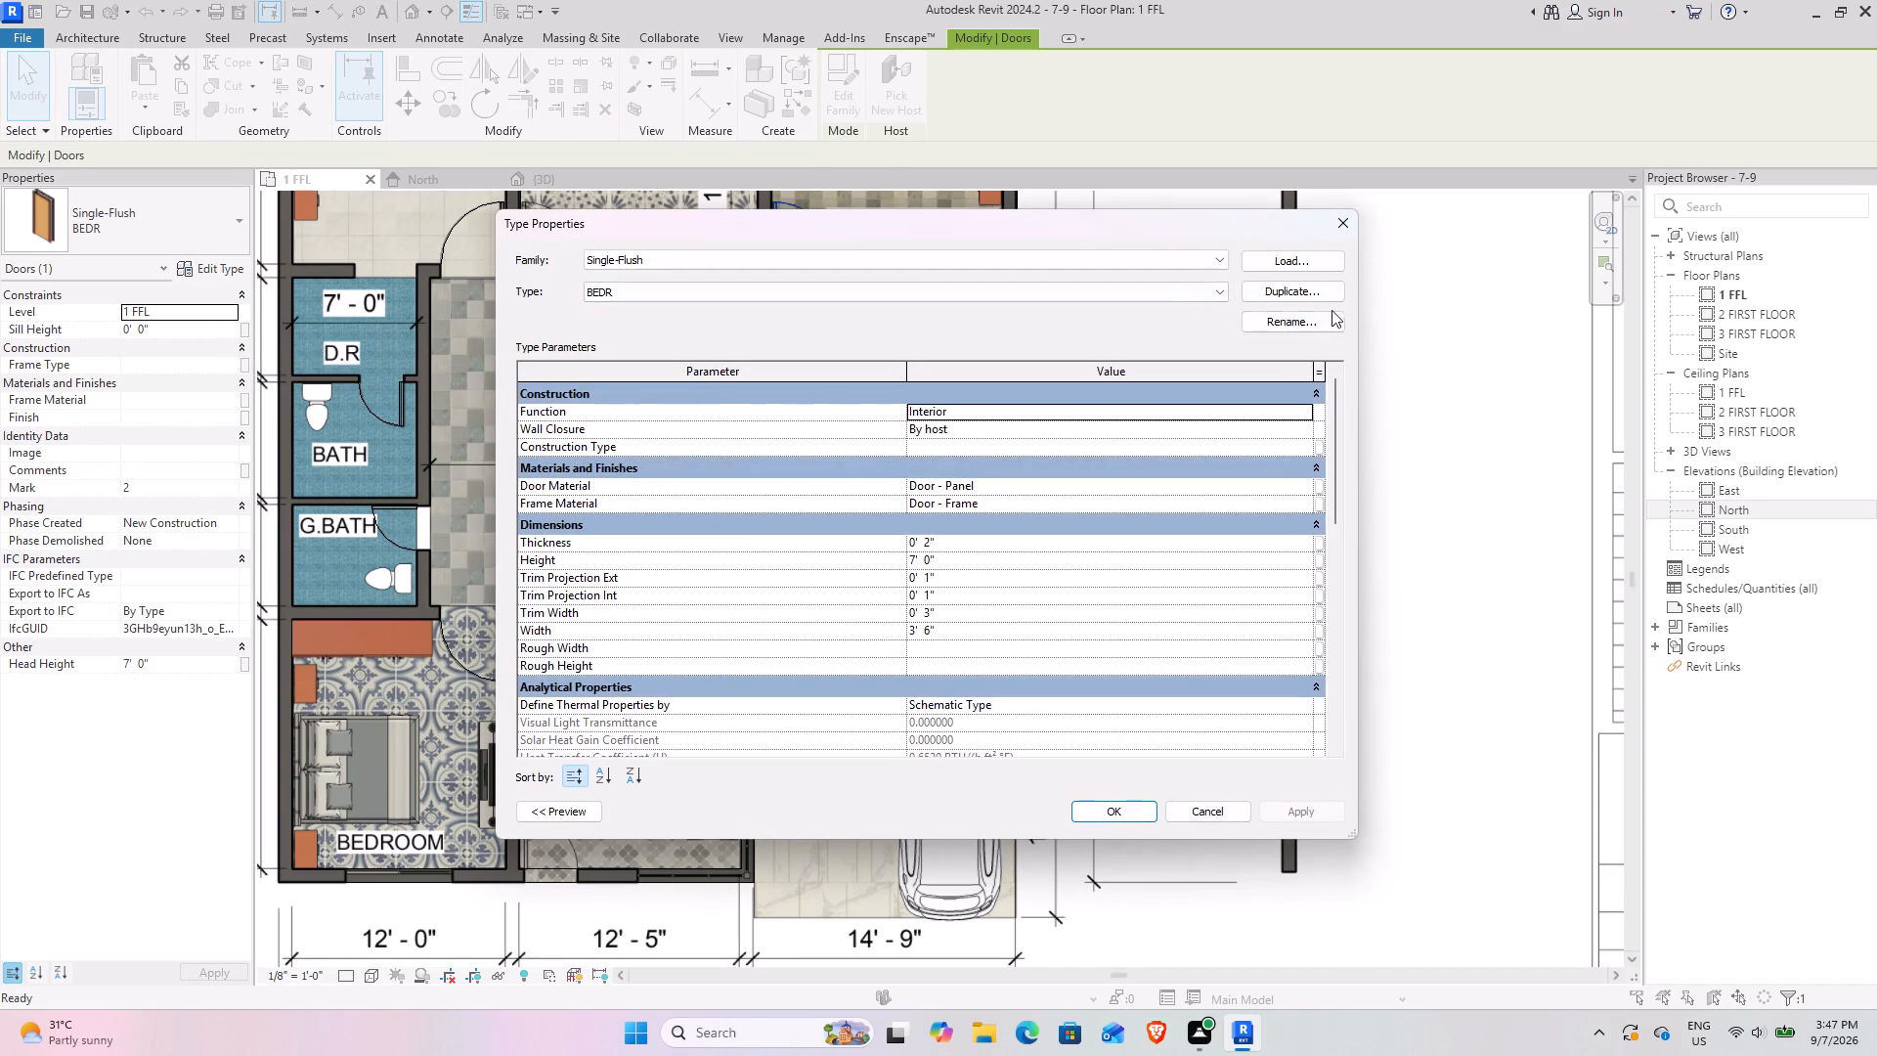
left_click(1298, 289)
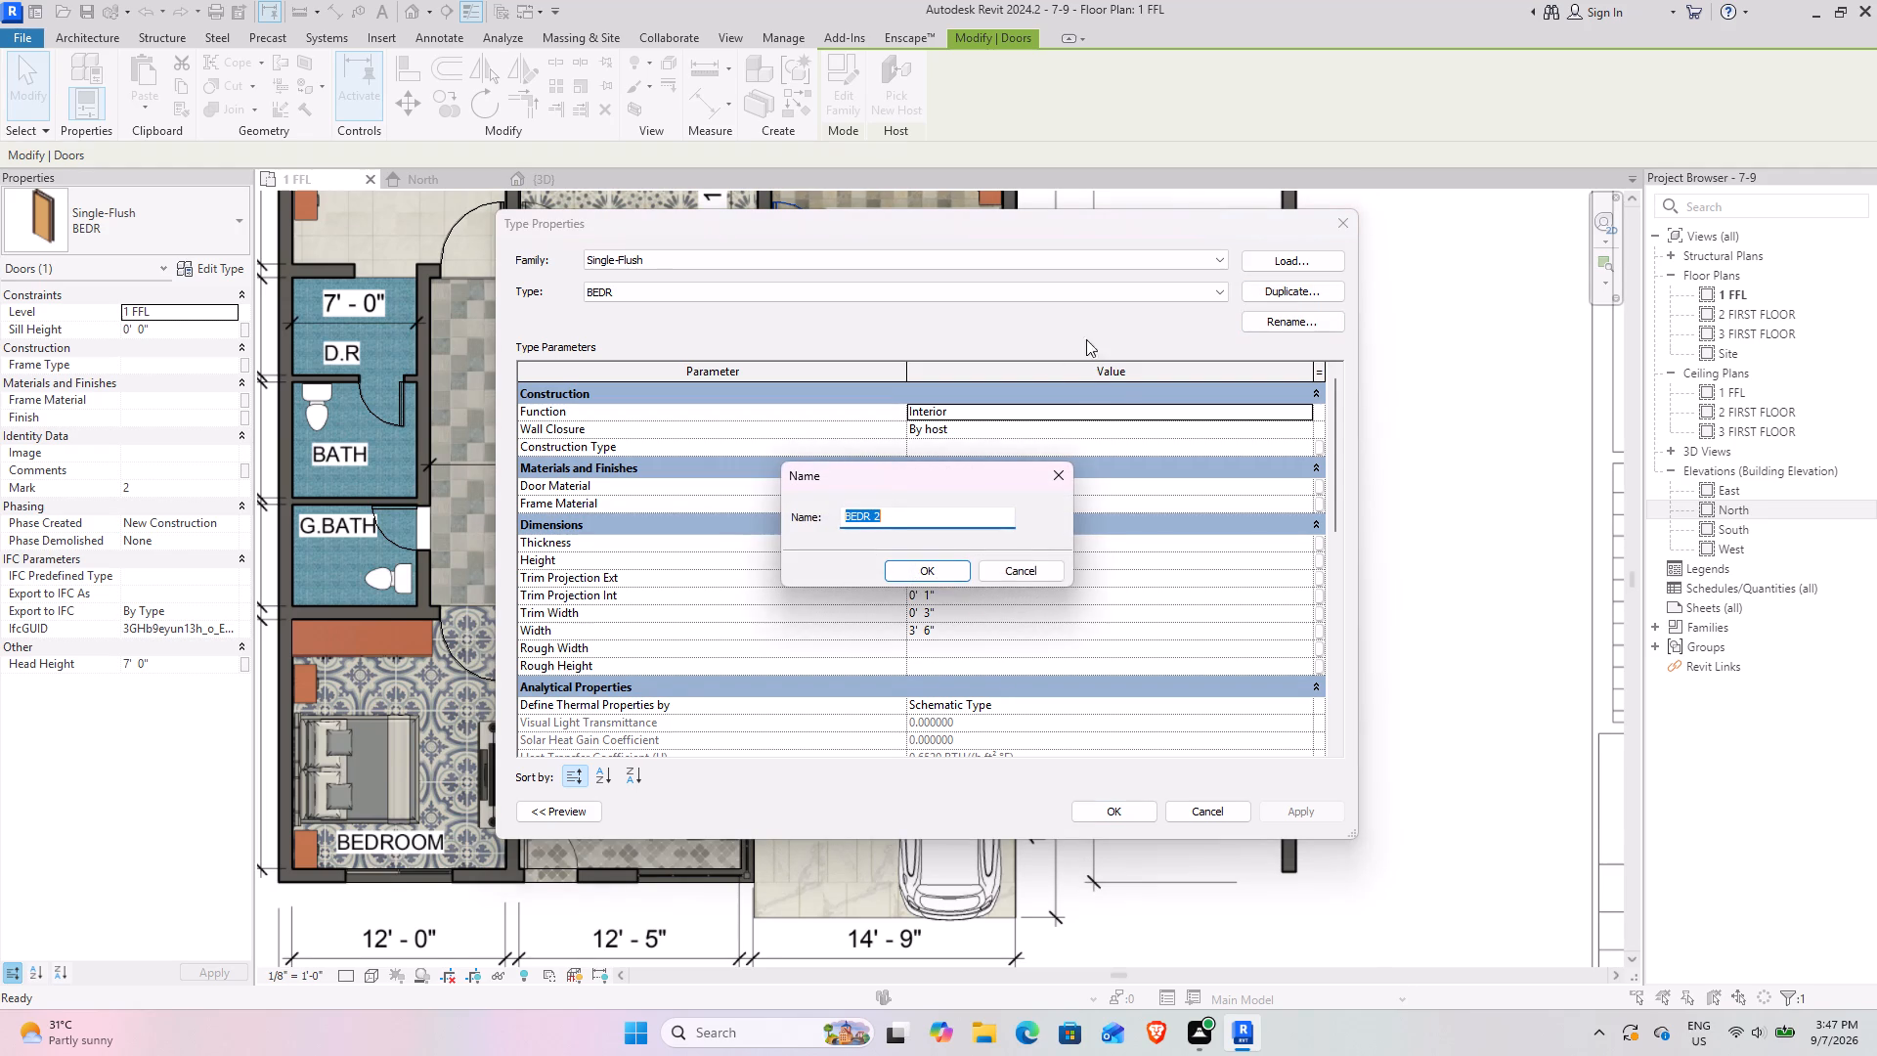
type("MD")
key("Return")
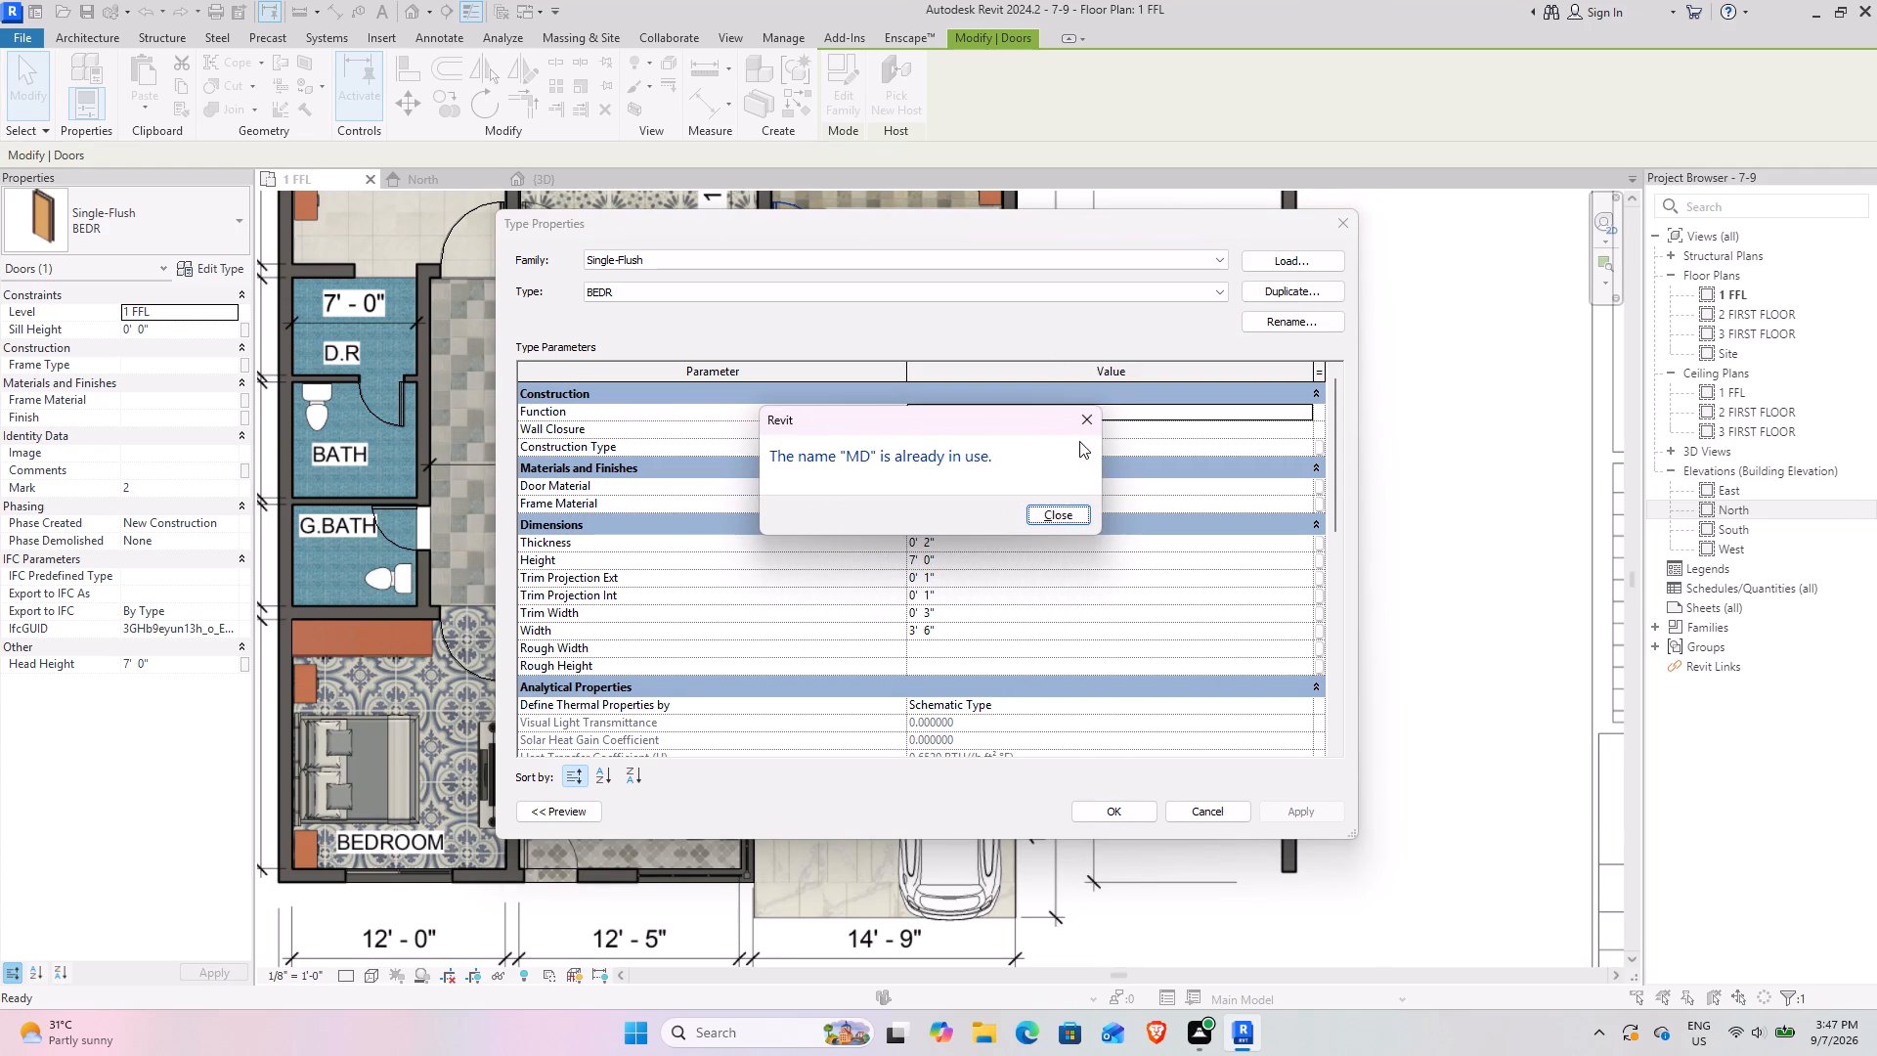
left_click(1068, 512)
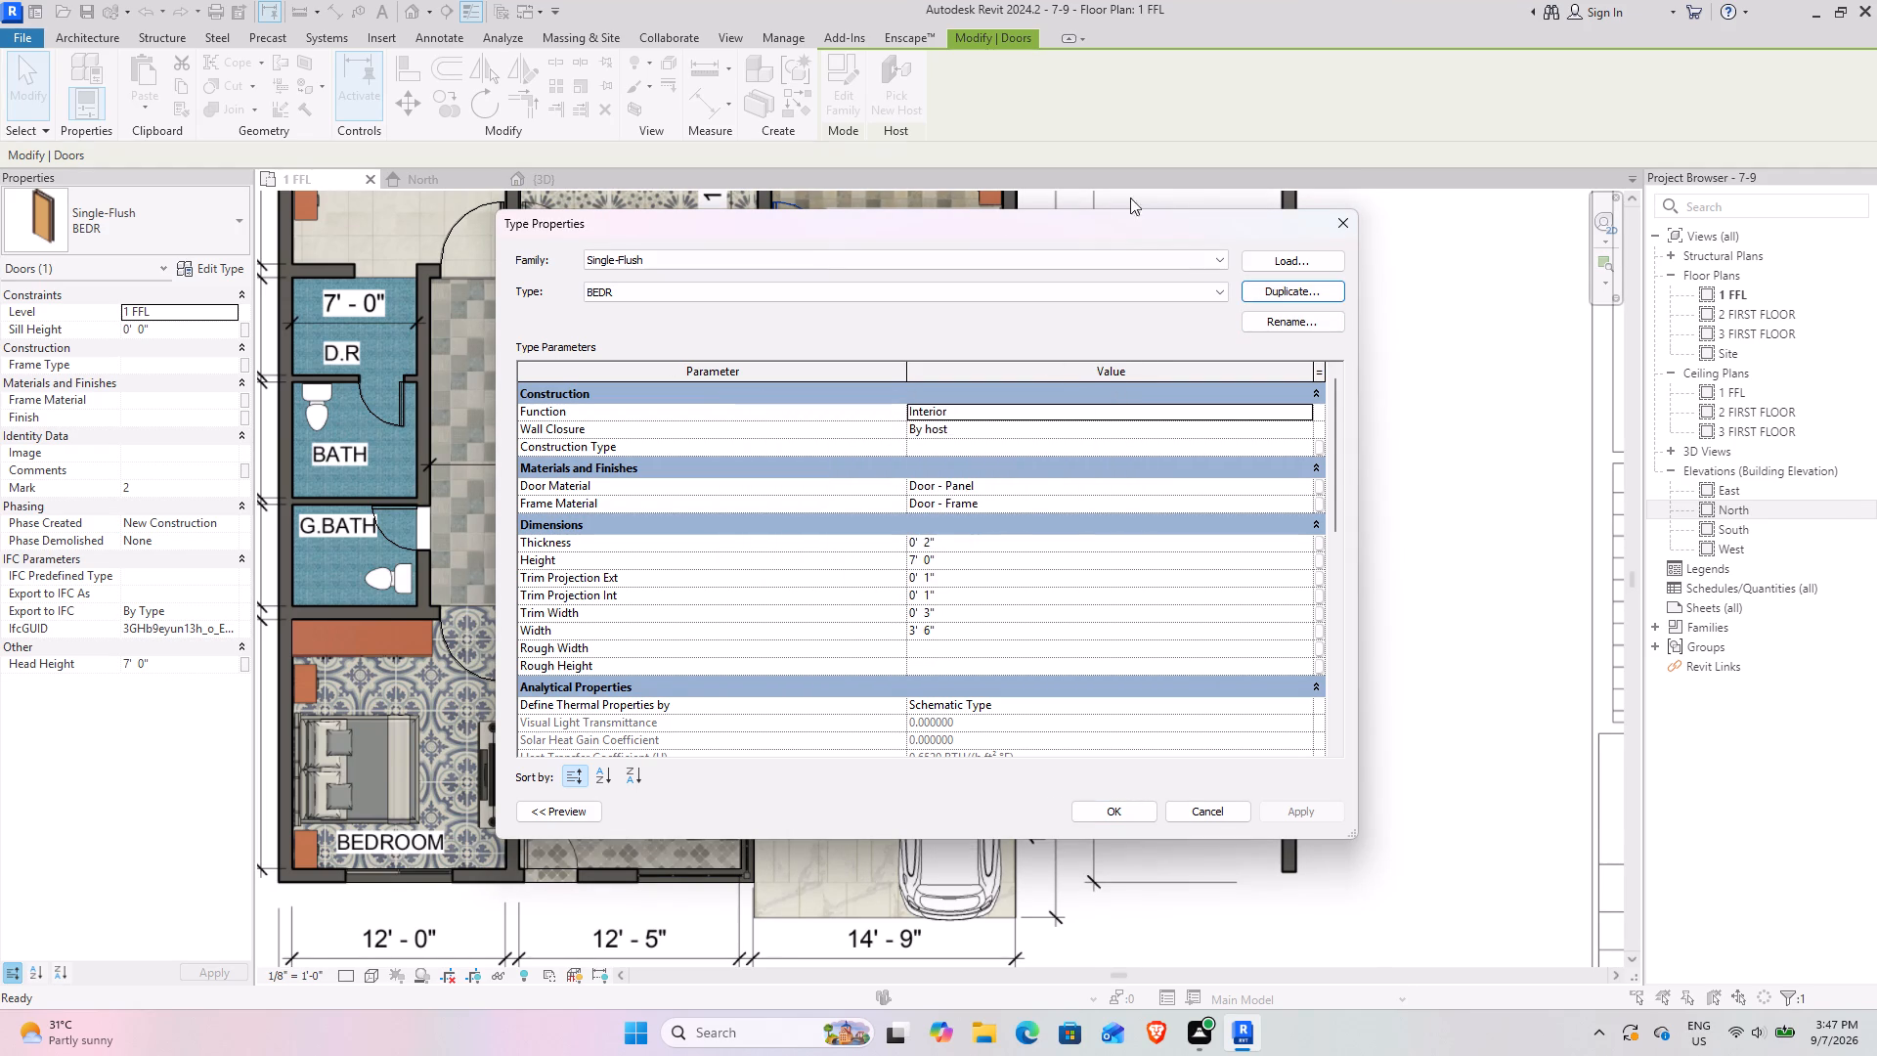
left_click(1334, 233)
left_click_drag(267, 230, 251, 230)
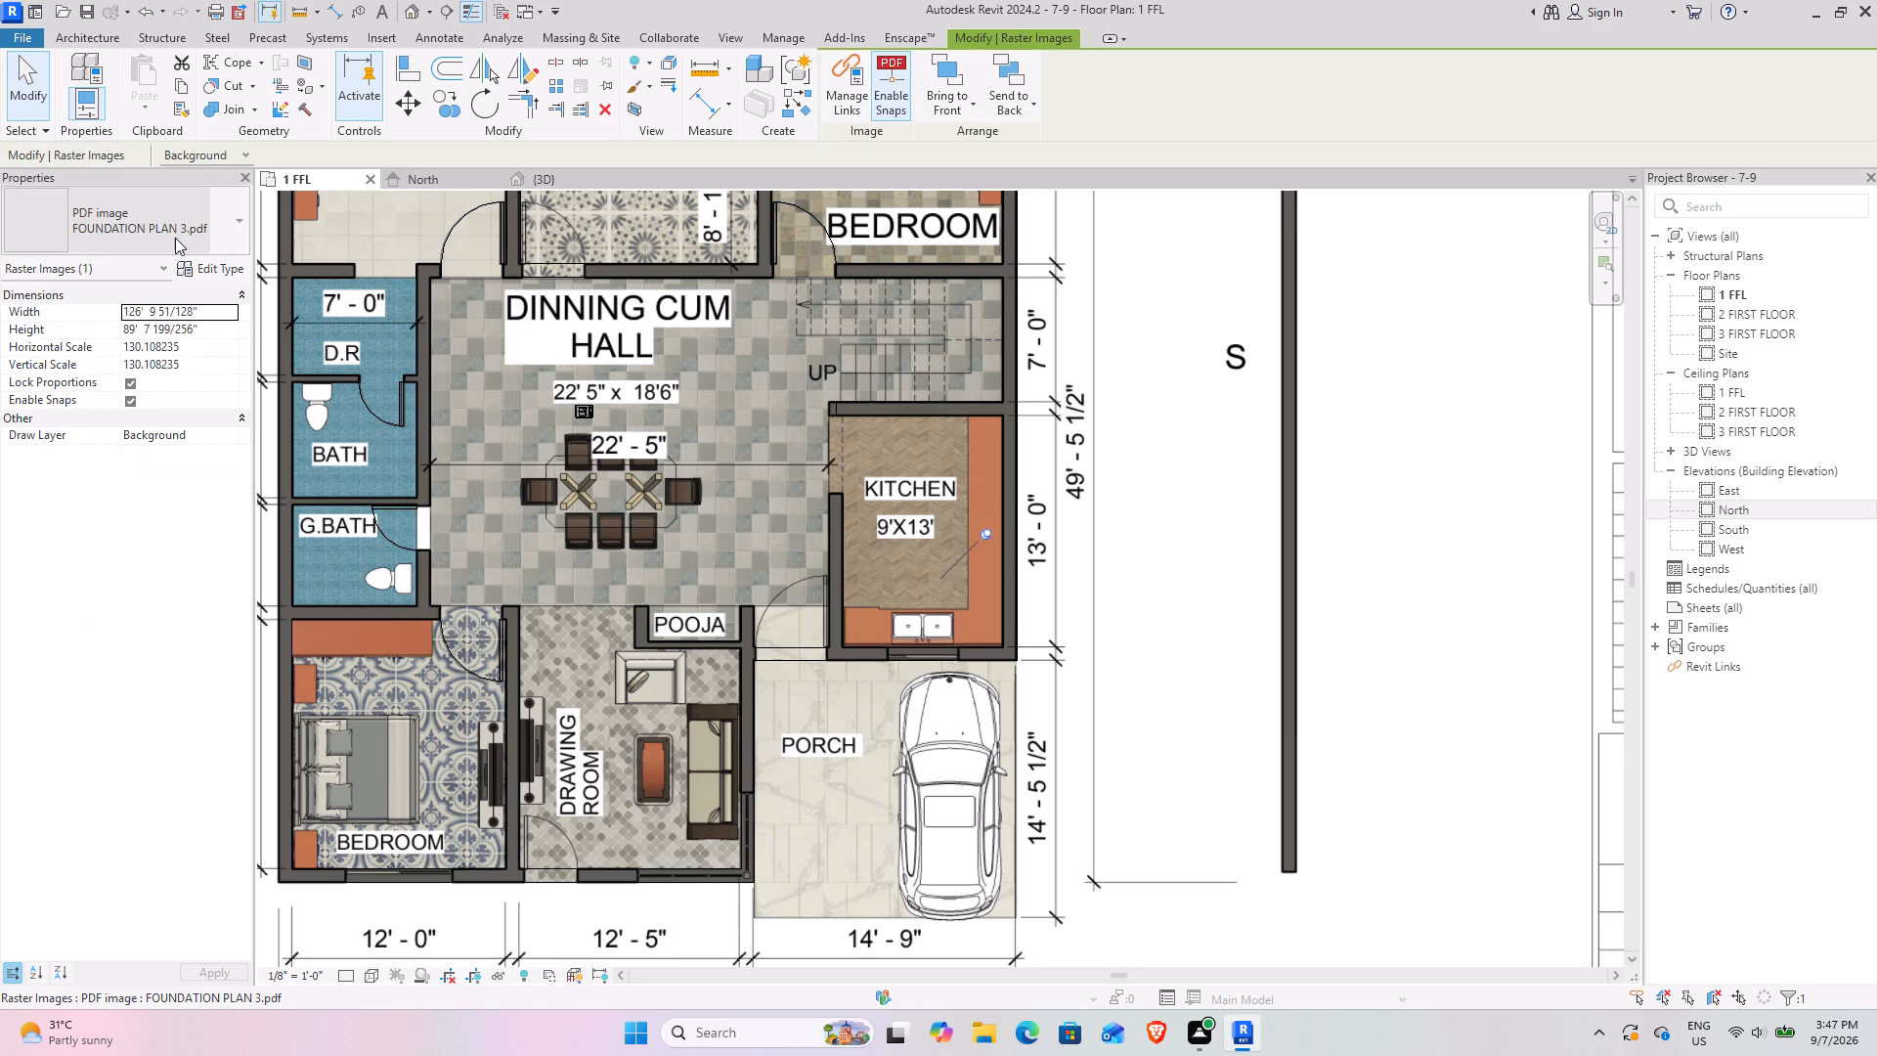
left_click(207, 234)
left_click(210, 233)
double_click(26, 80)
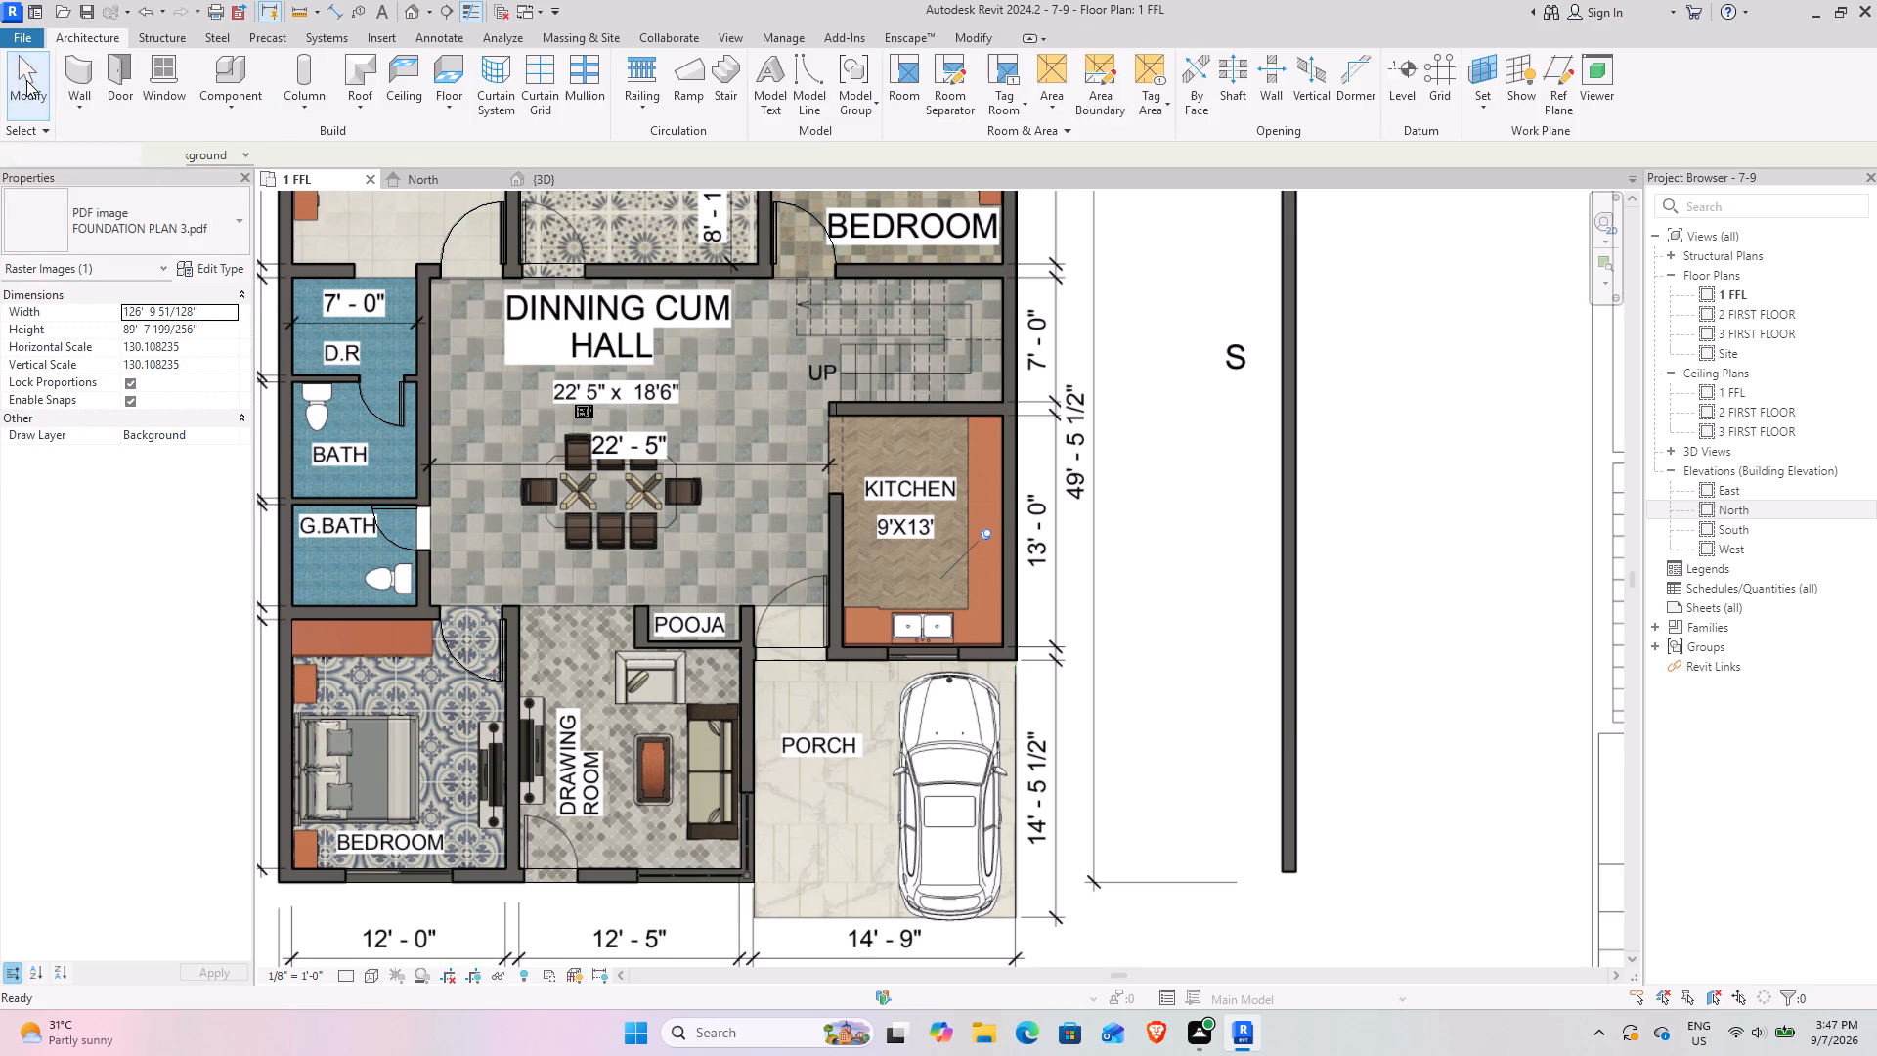
Place a single-flush MD door in the wall between the dining hall and the PORCH, centred on the drawn doorway beside the KITCHEN.
left_click(124, 80)
left_click(104, 235)
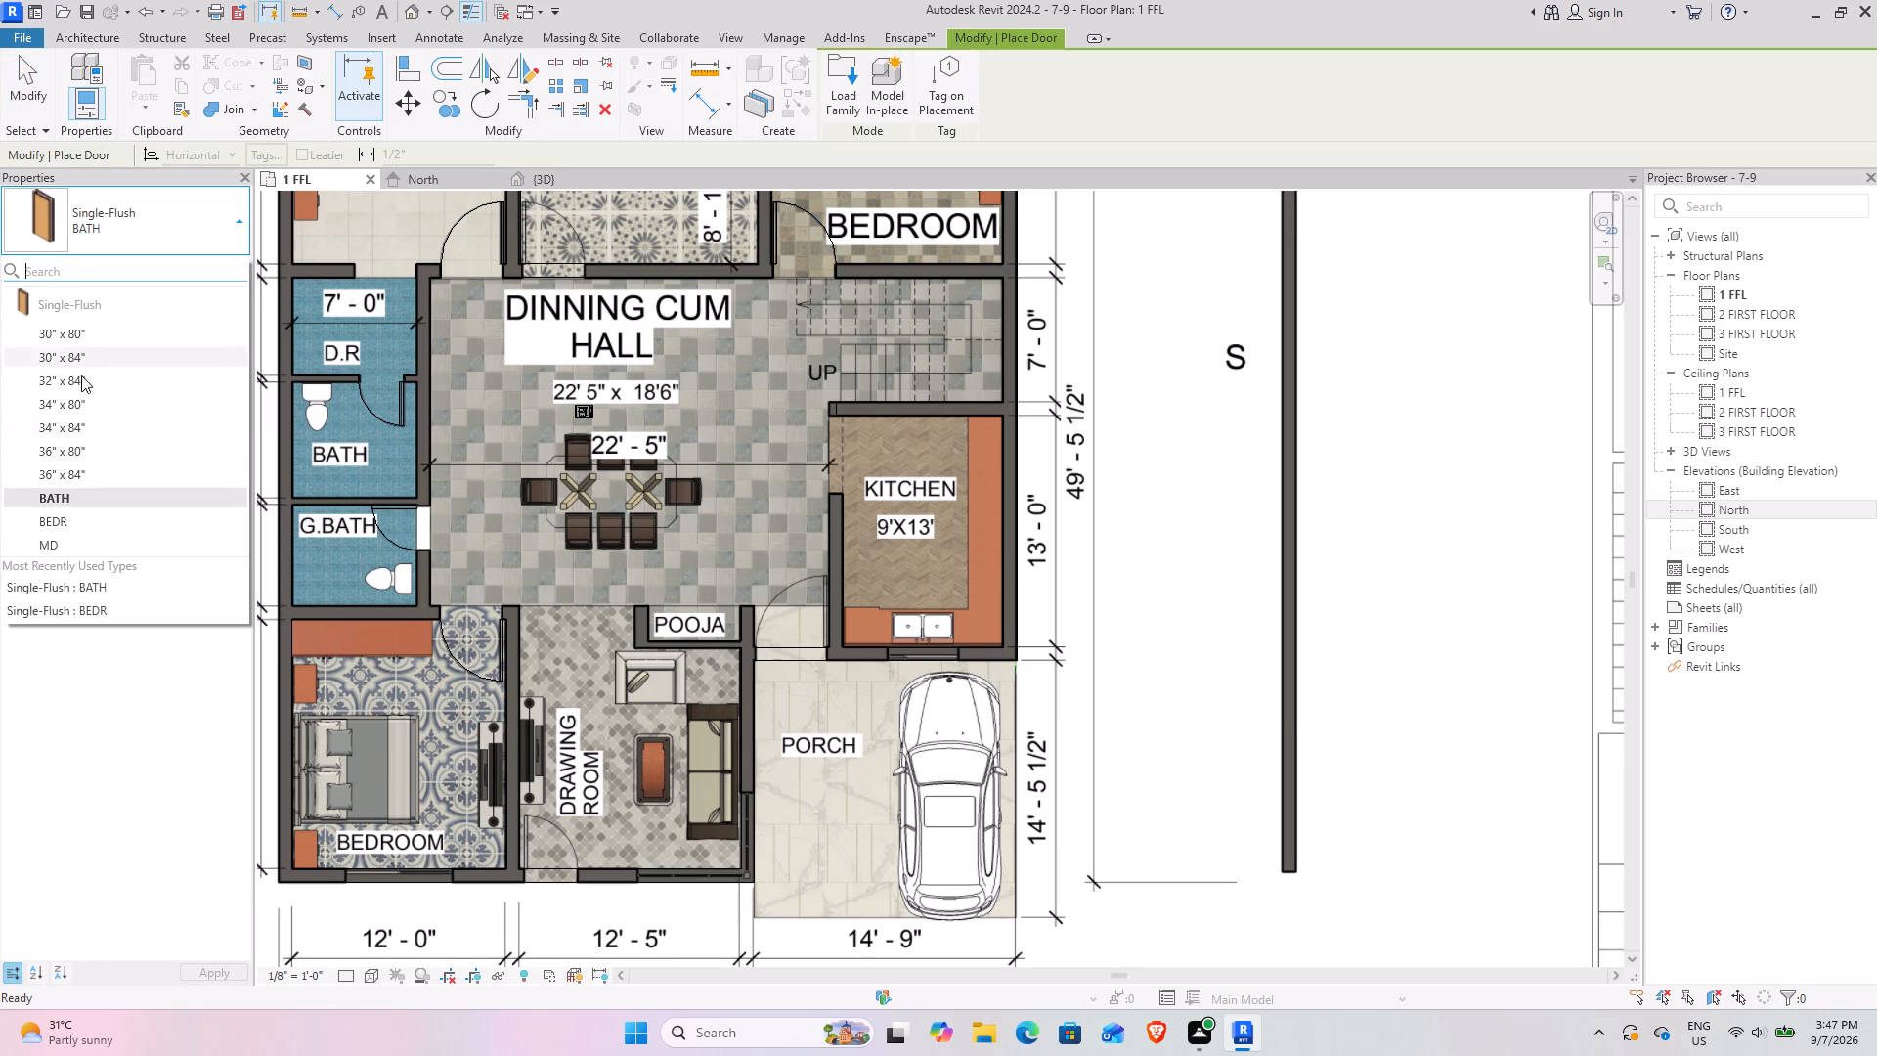
left_click(68, 545)
left_click(212, 259)
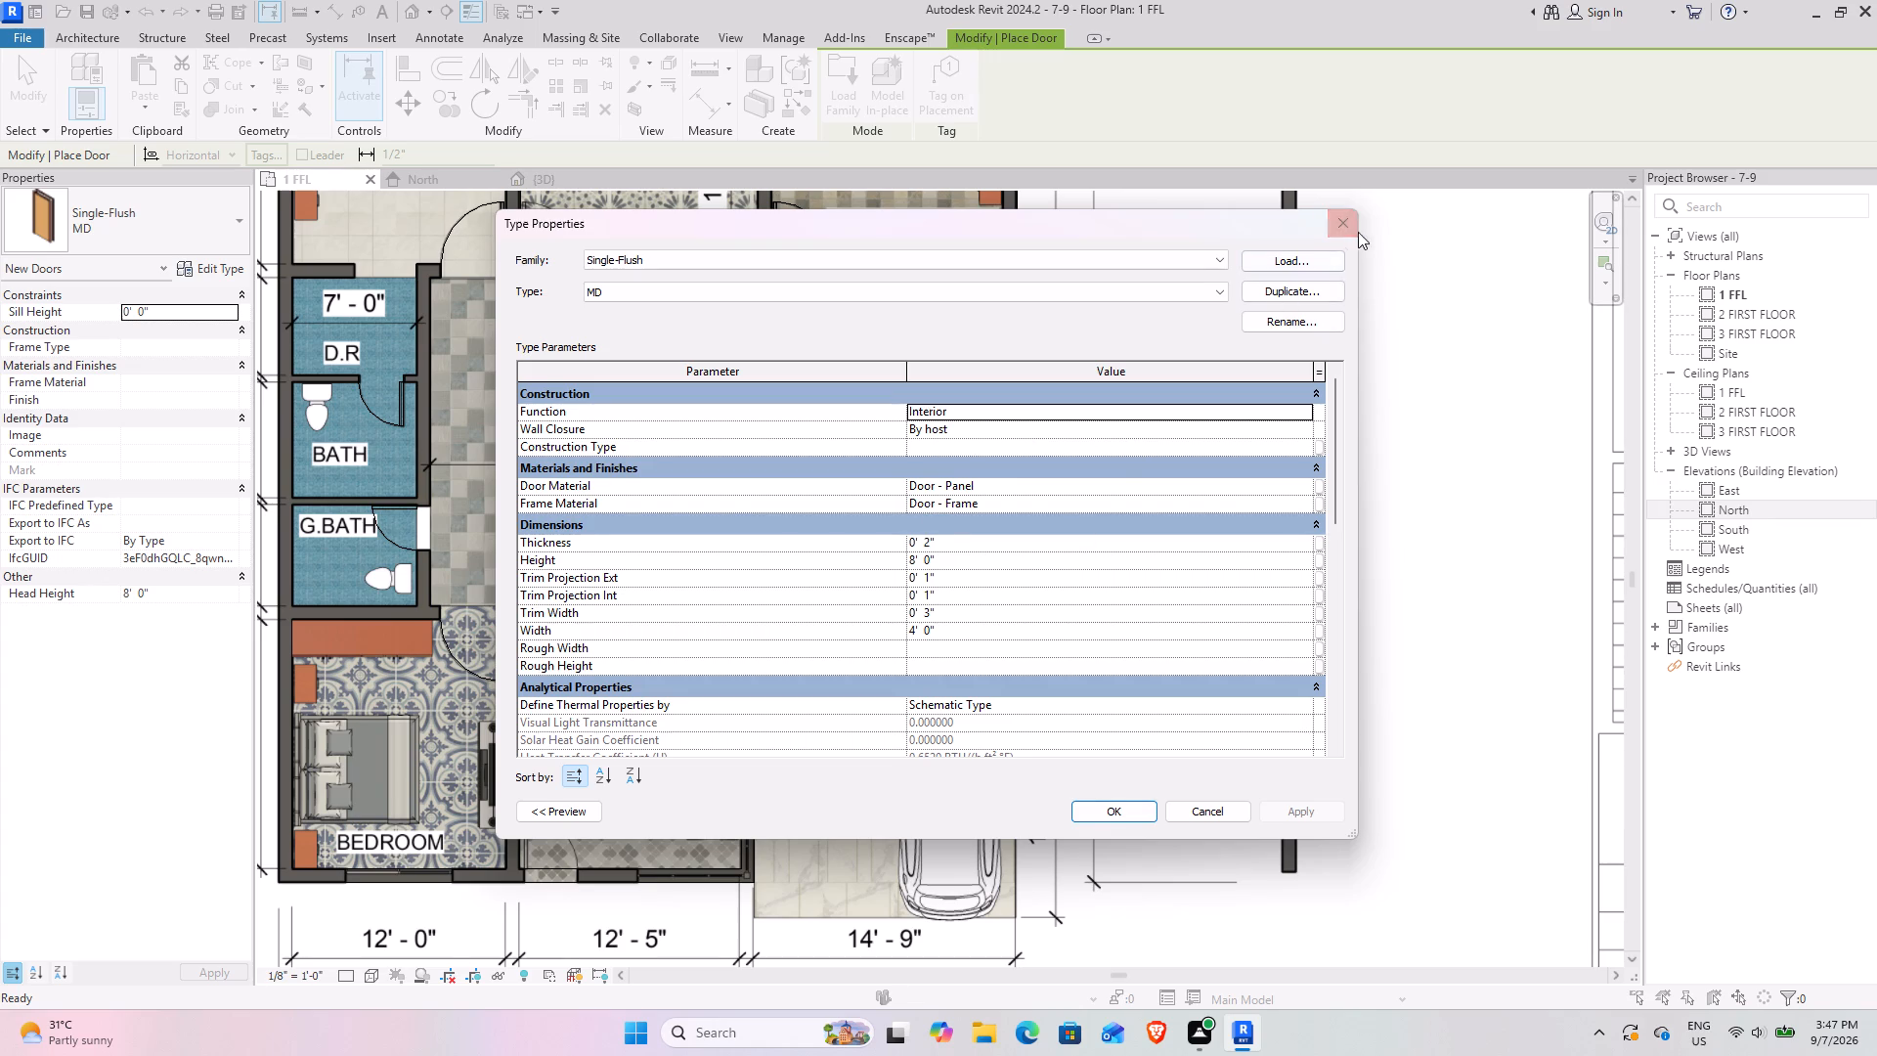
left_click(1358, 232)
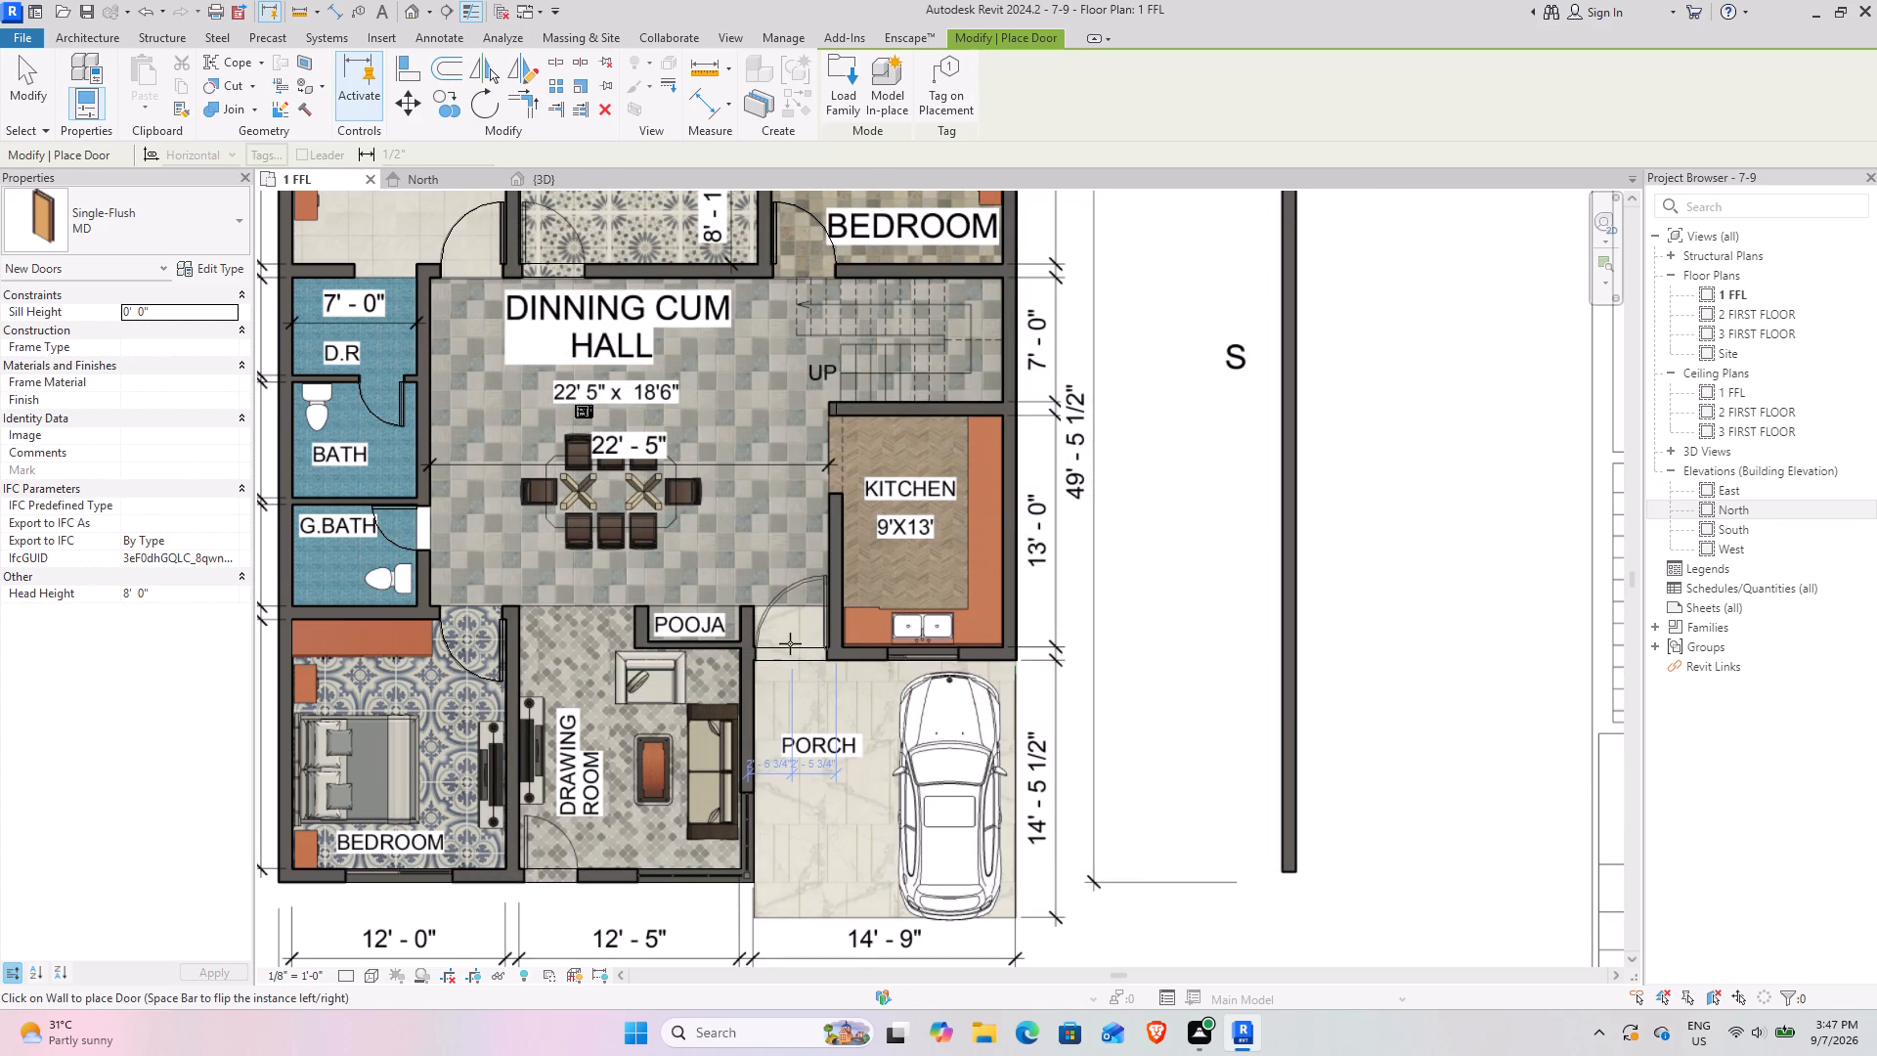
scroll(790, 643, "up", 7)
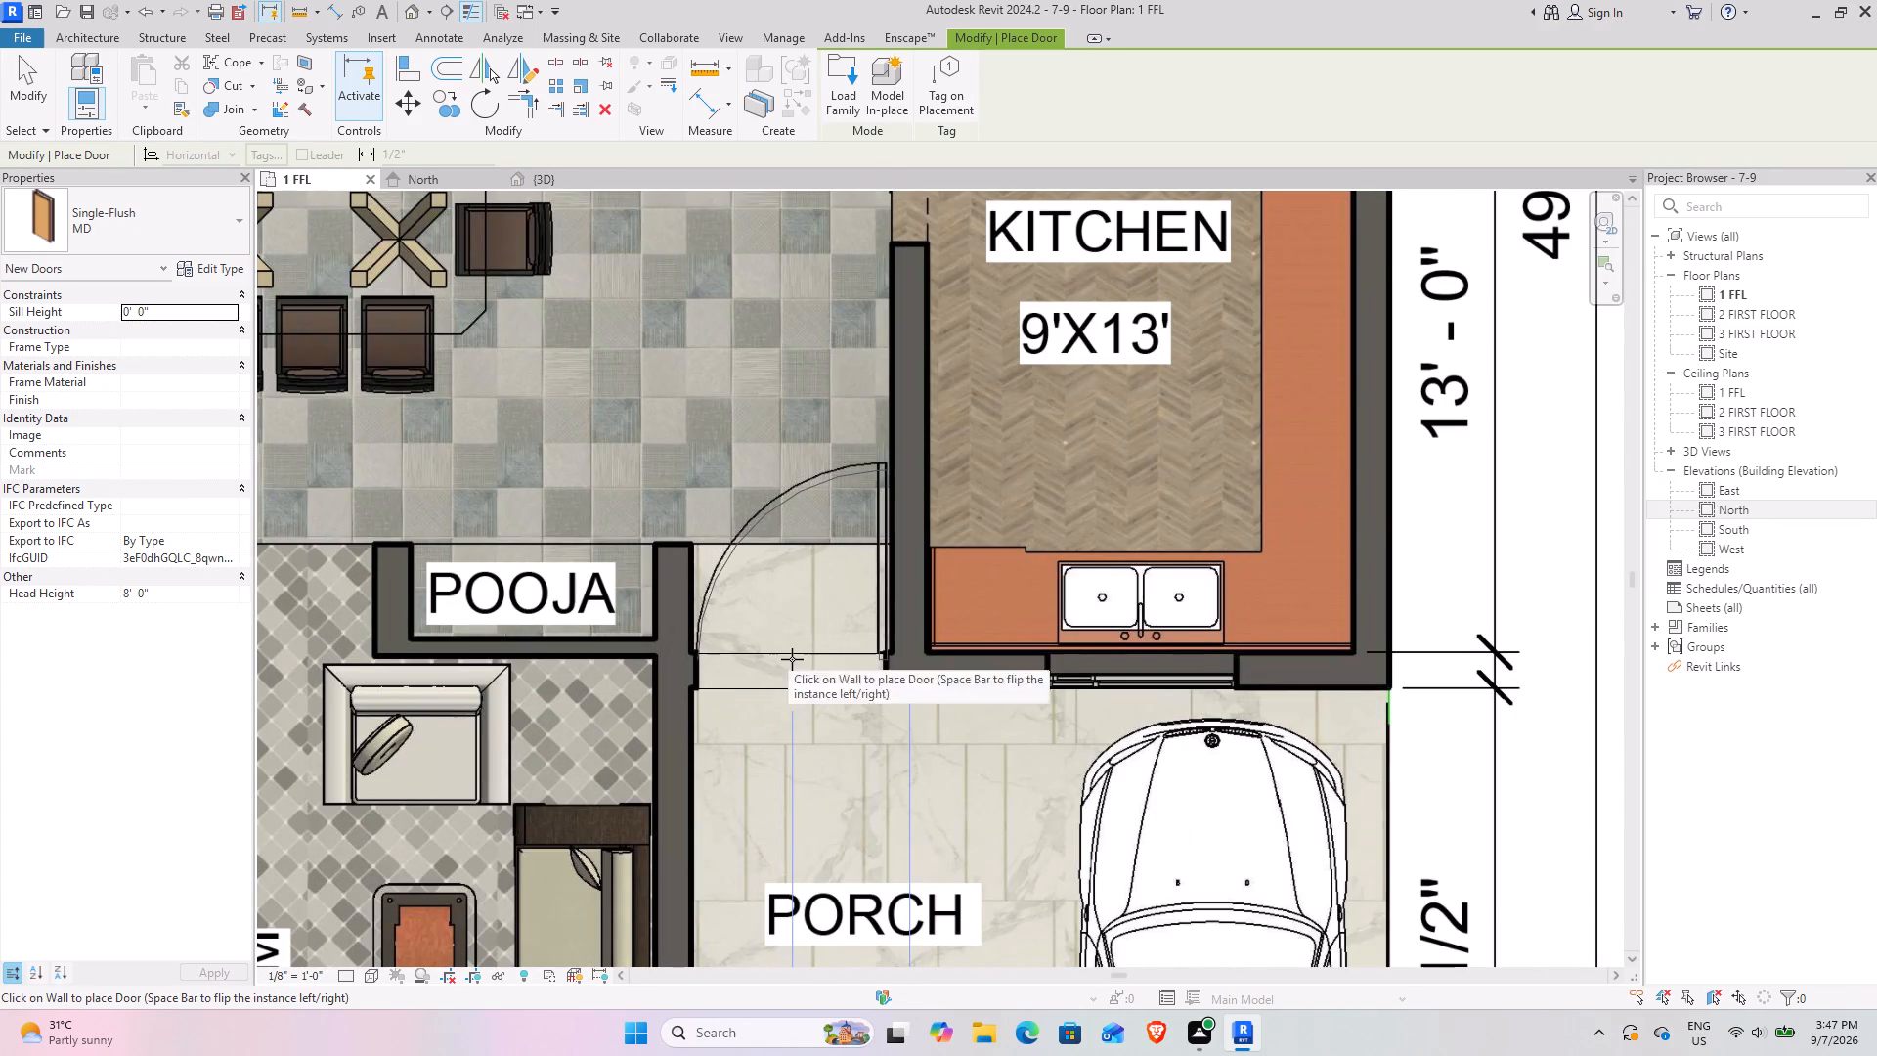
left_click(797, 659)
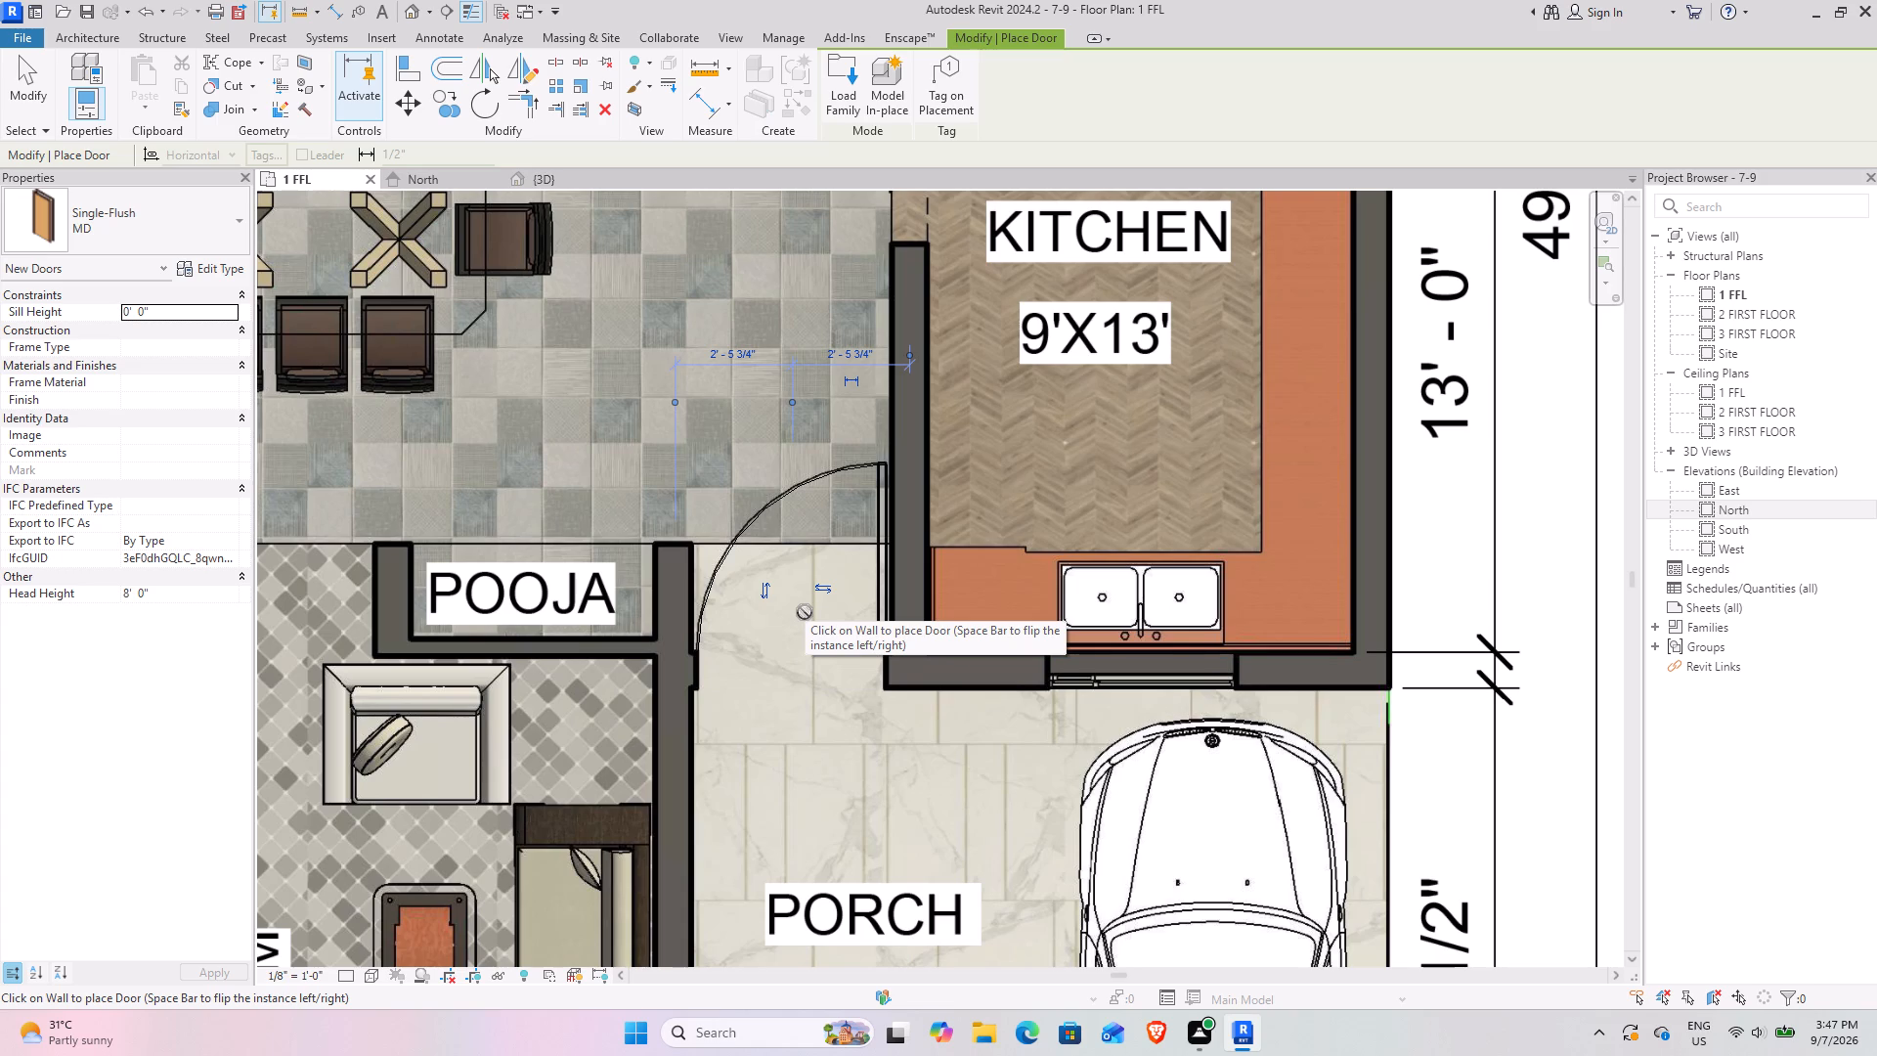
key("Escape")
scroll(770, 613, "down", 1)
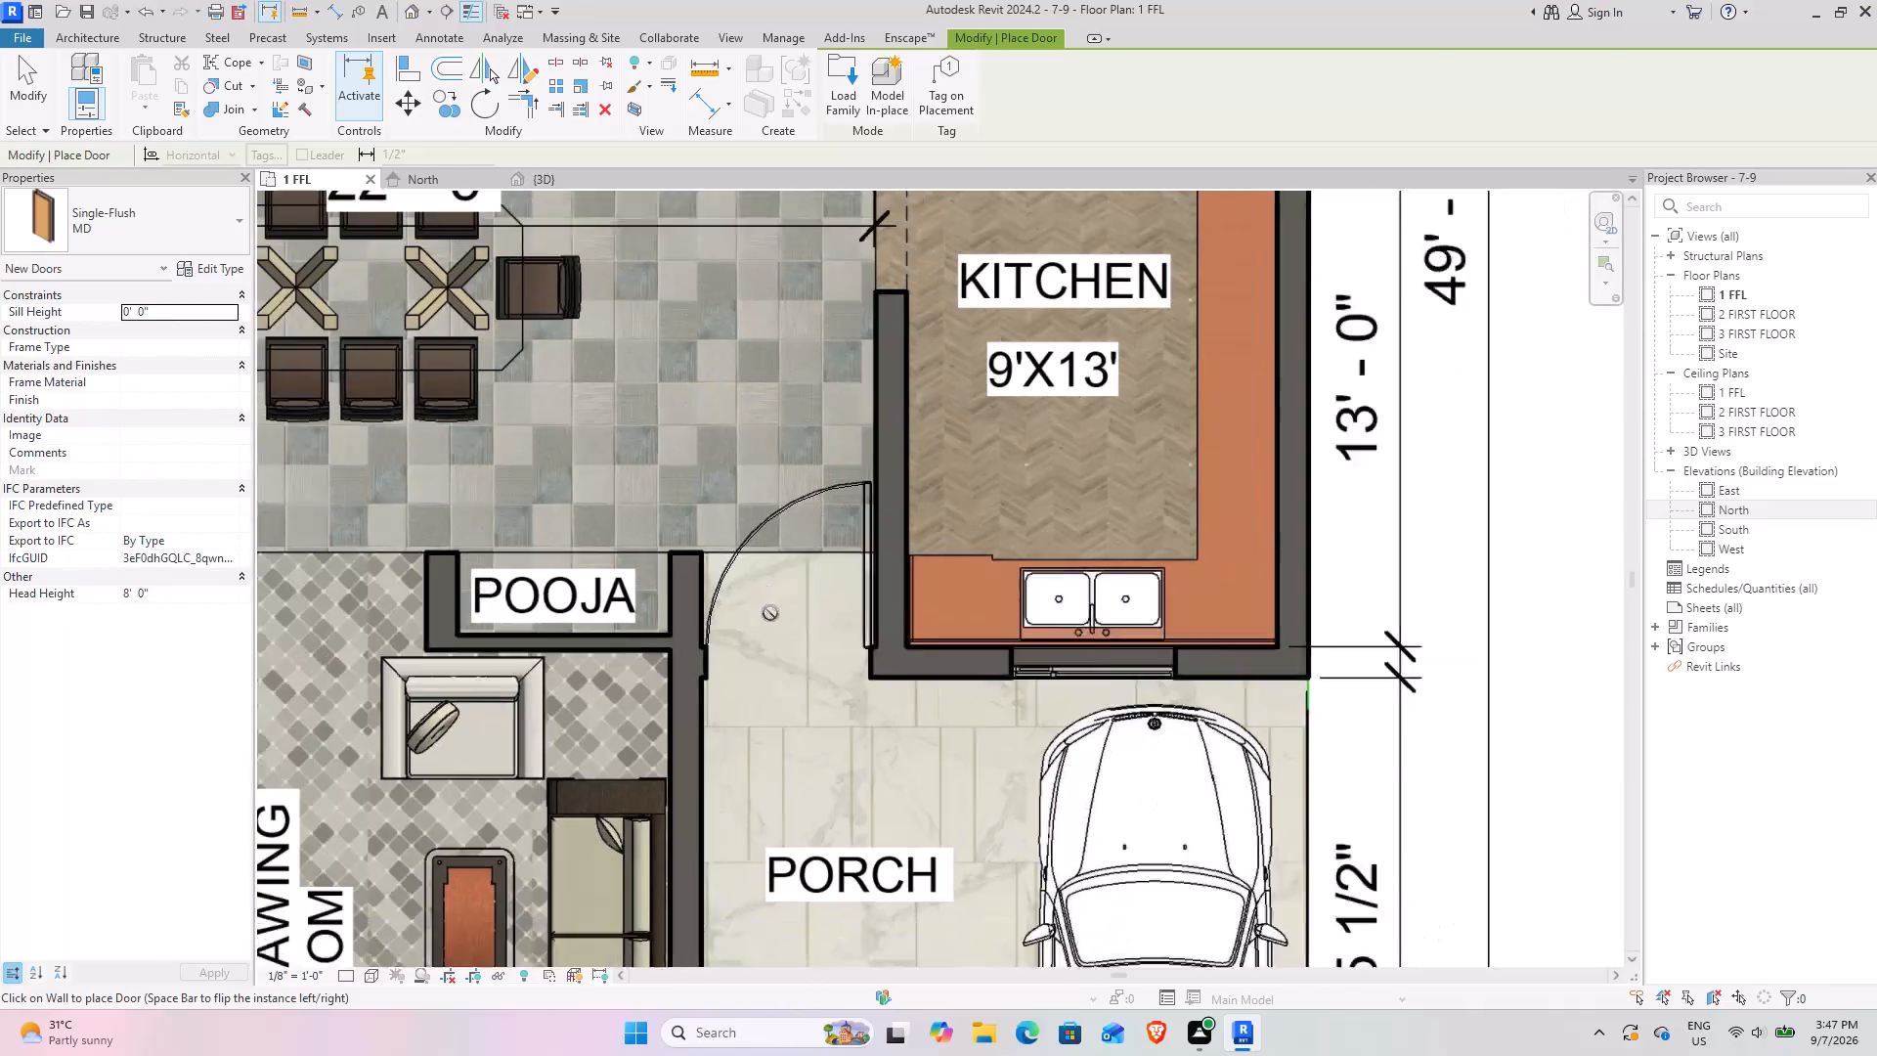
scroll(770, 613, "down", 2)
key("Escape")
key("Escape")
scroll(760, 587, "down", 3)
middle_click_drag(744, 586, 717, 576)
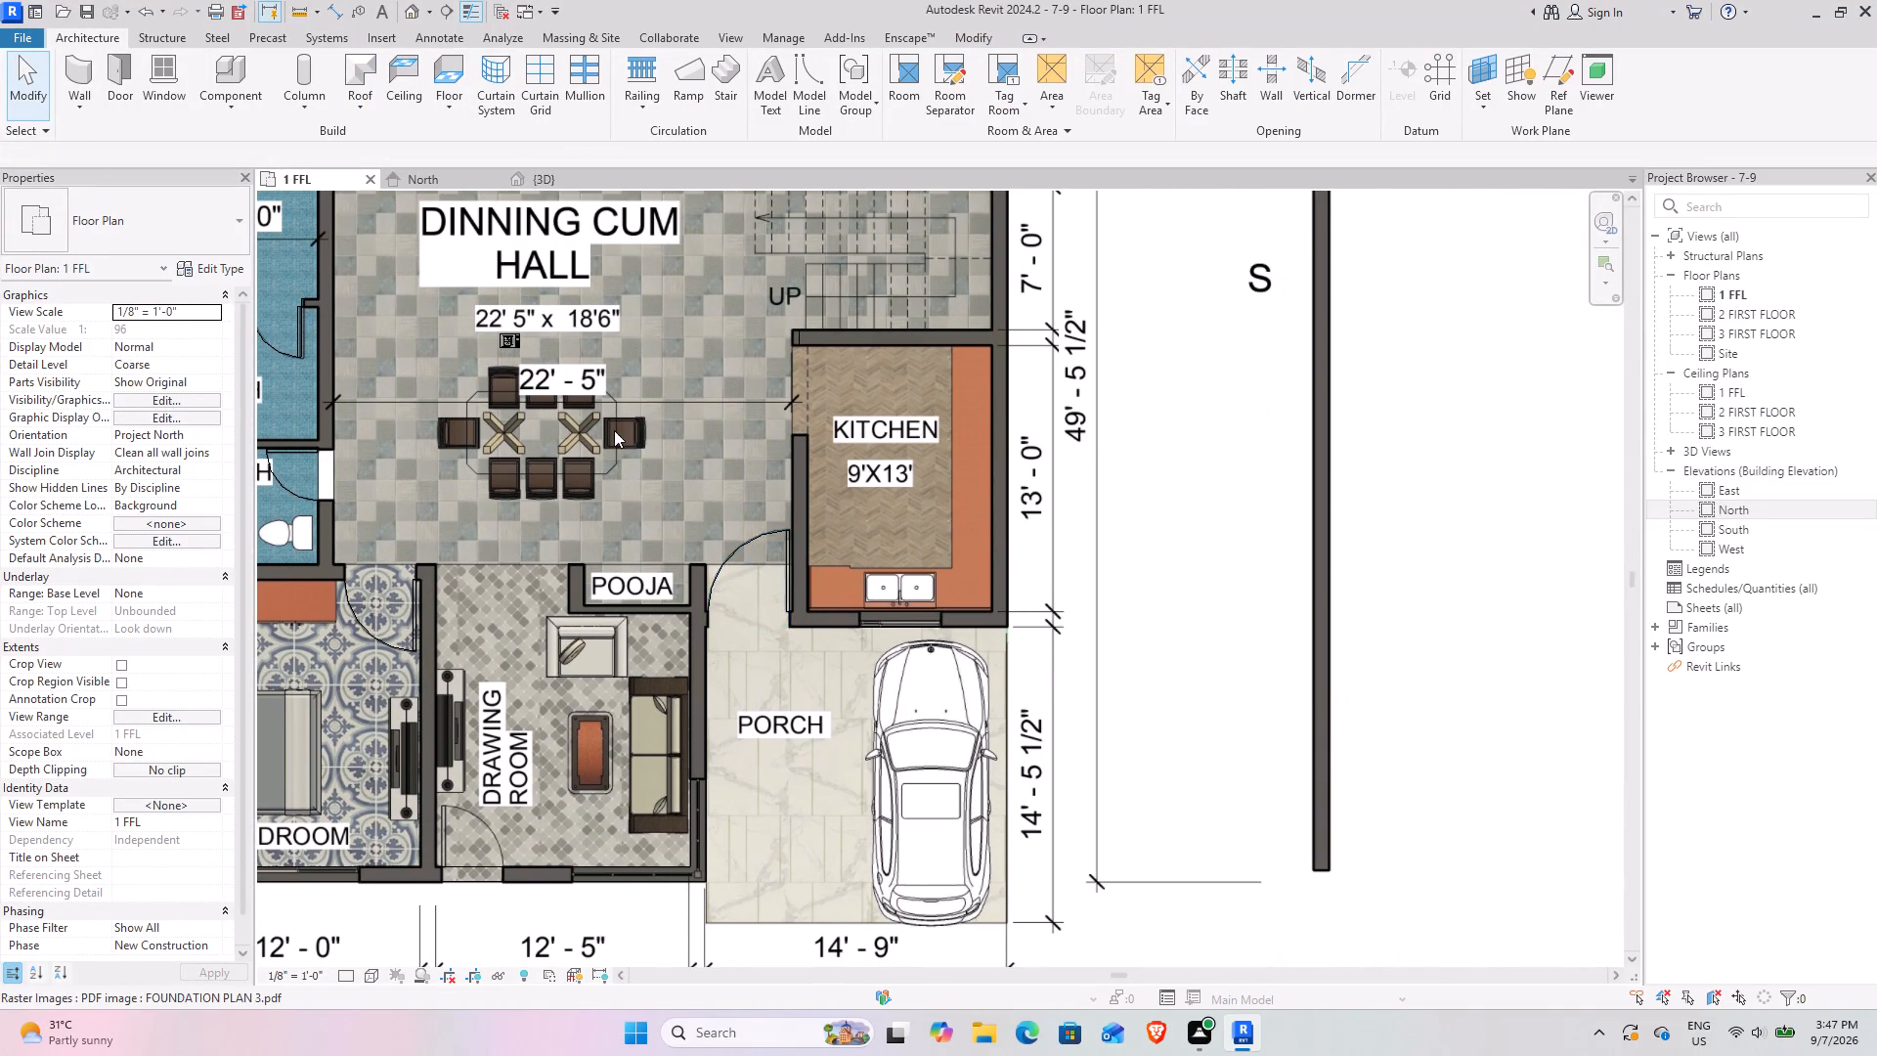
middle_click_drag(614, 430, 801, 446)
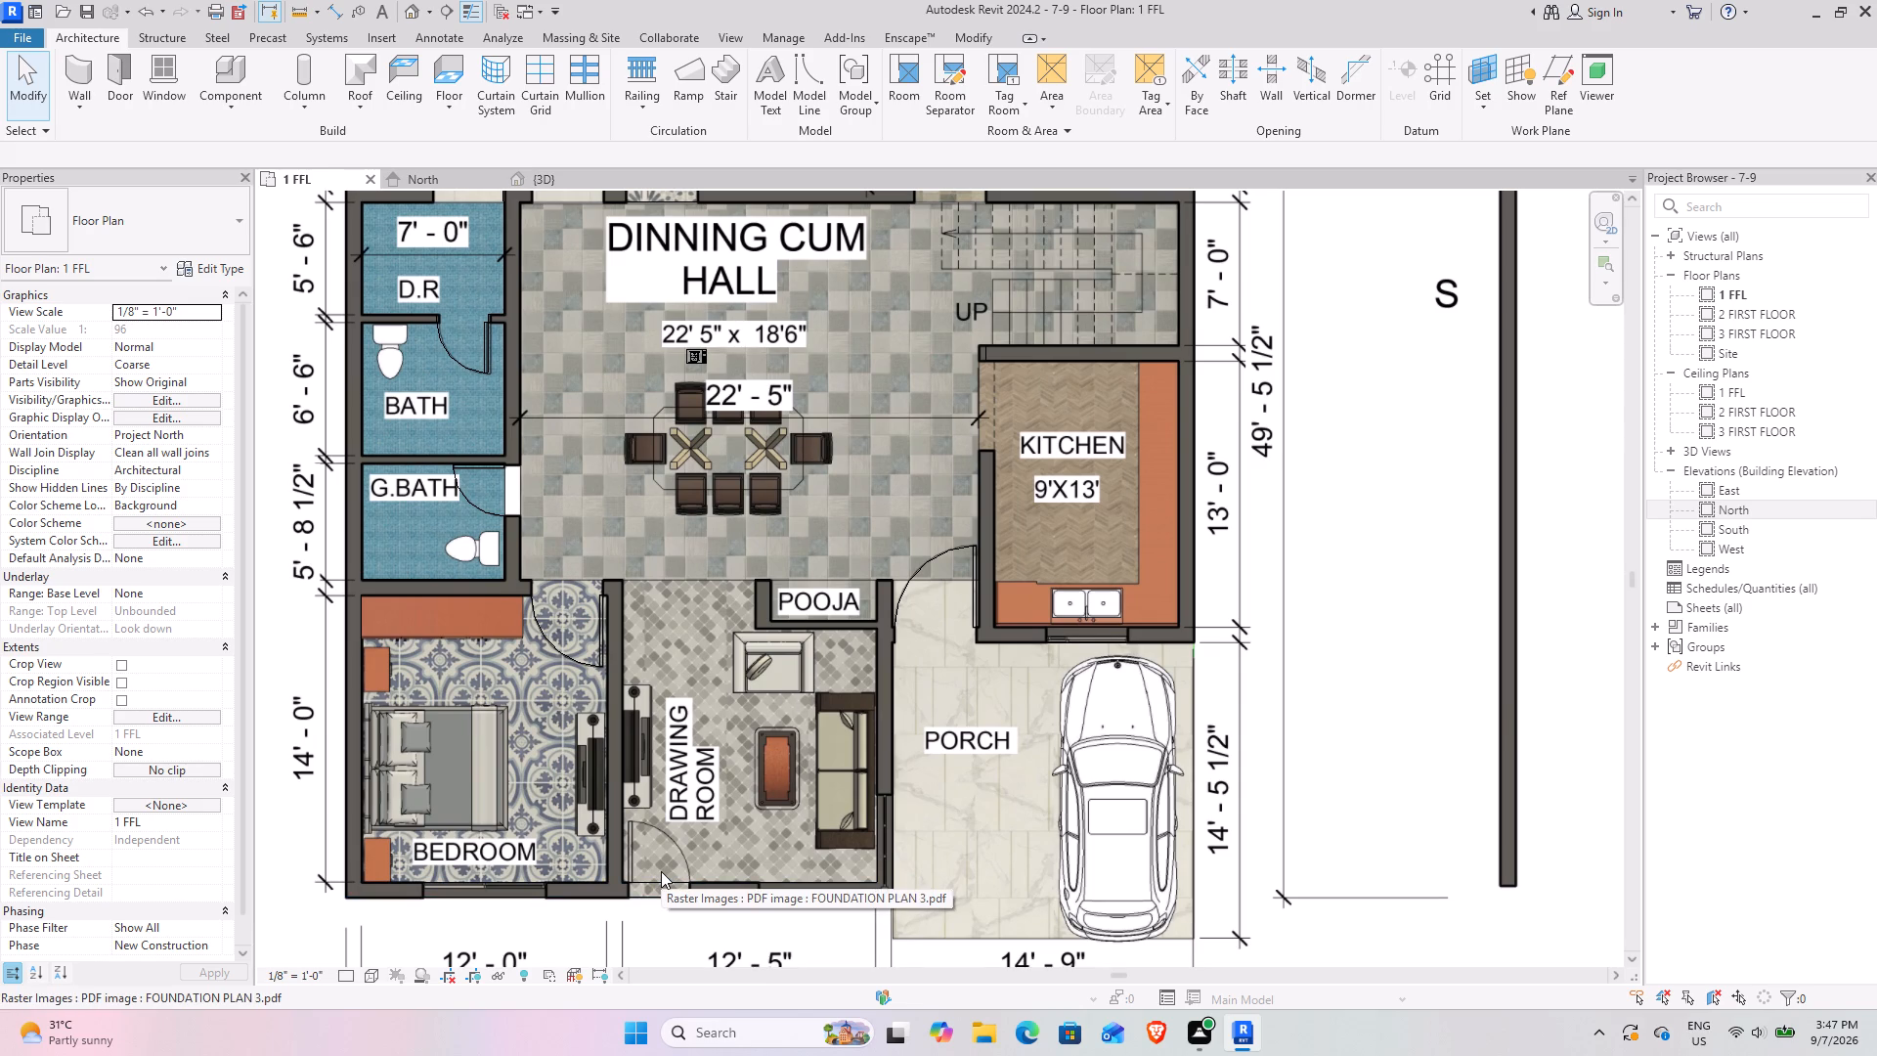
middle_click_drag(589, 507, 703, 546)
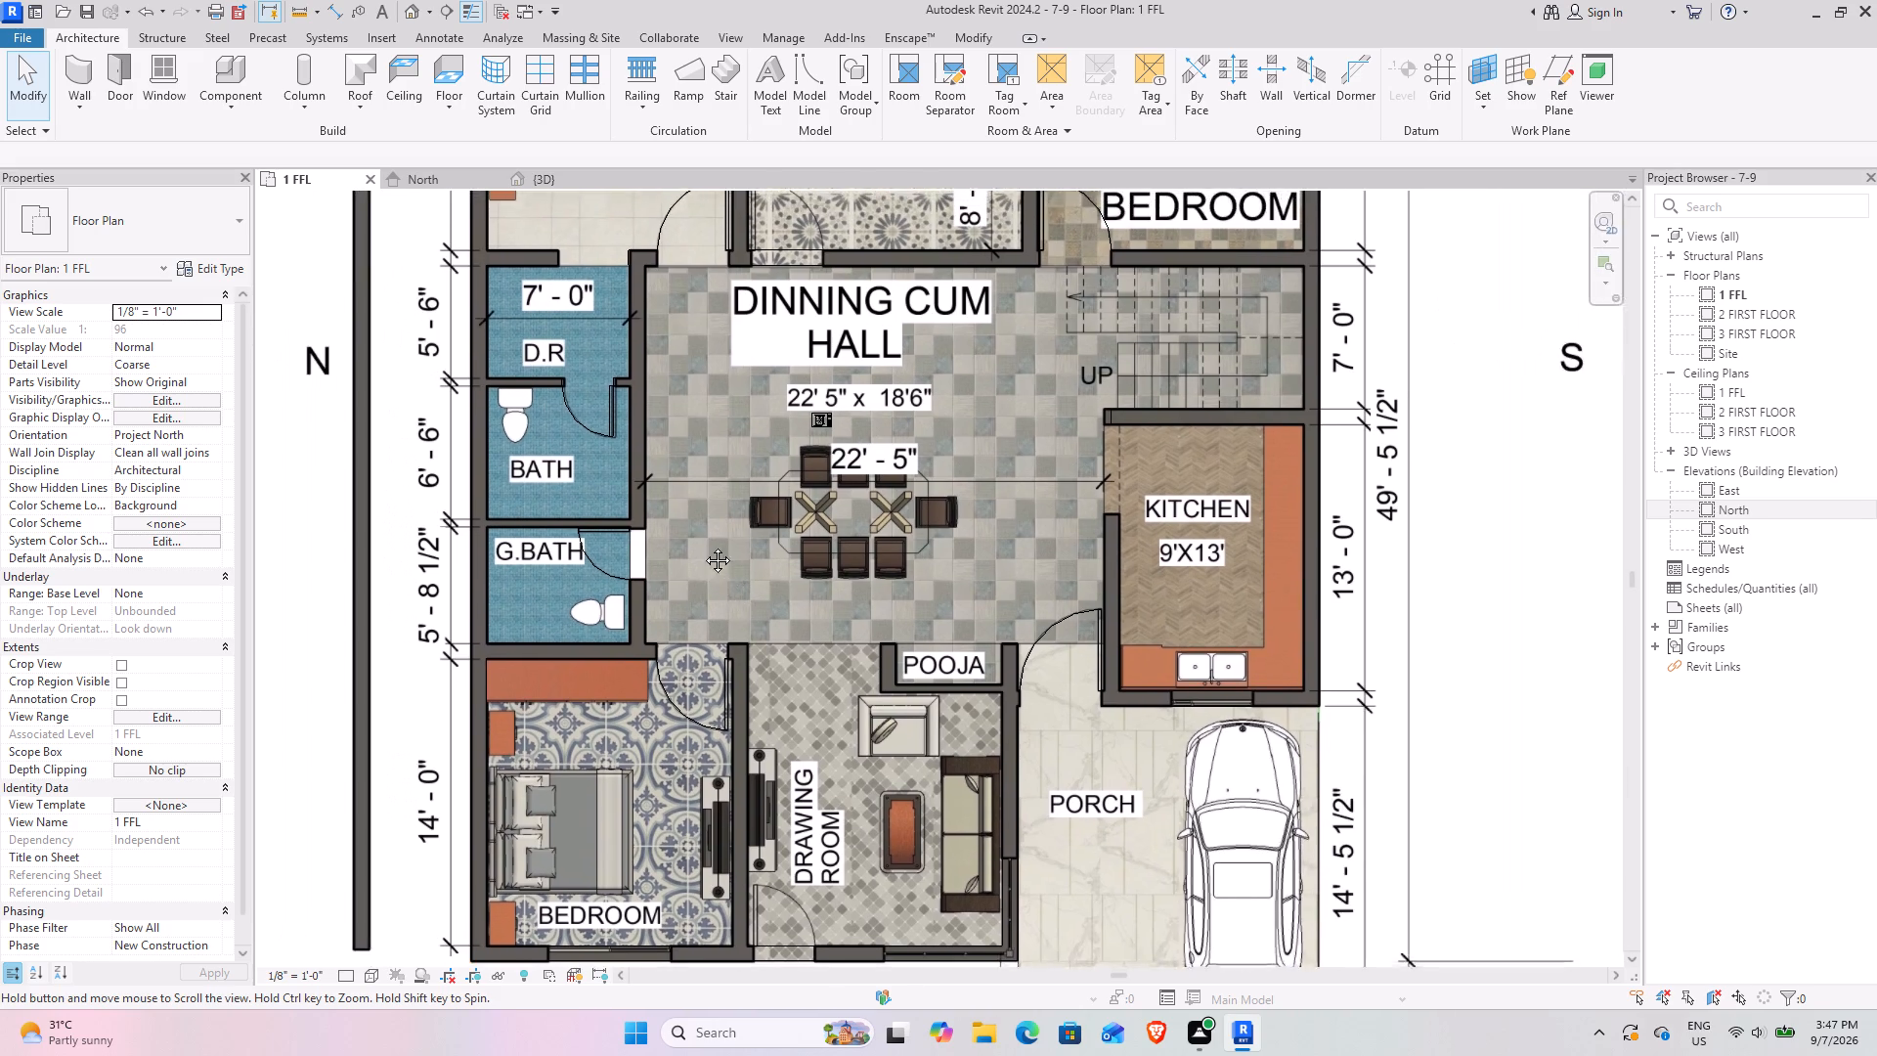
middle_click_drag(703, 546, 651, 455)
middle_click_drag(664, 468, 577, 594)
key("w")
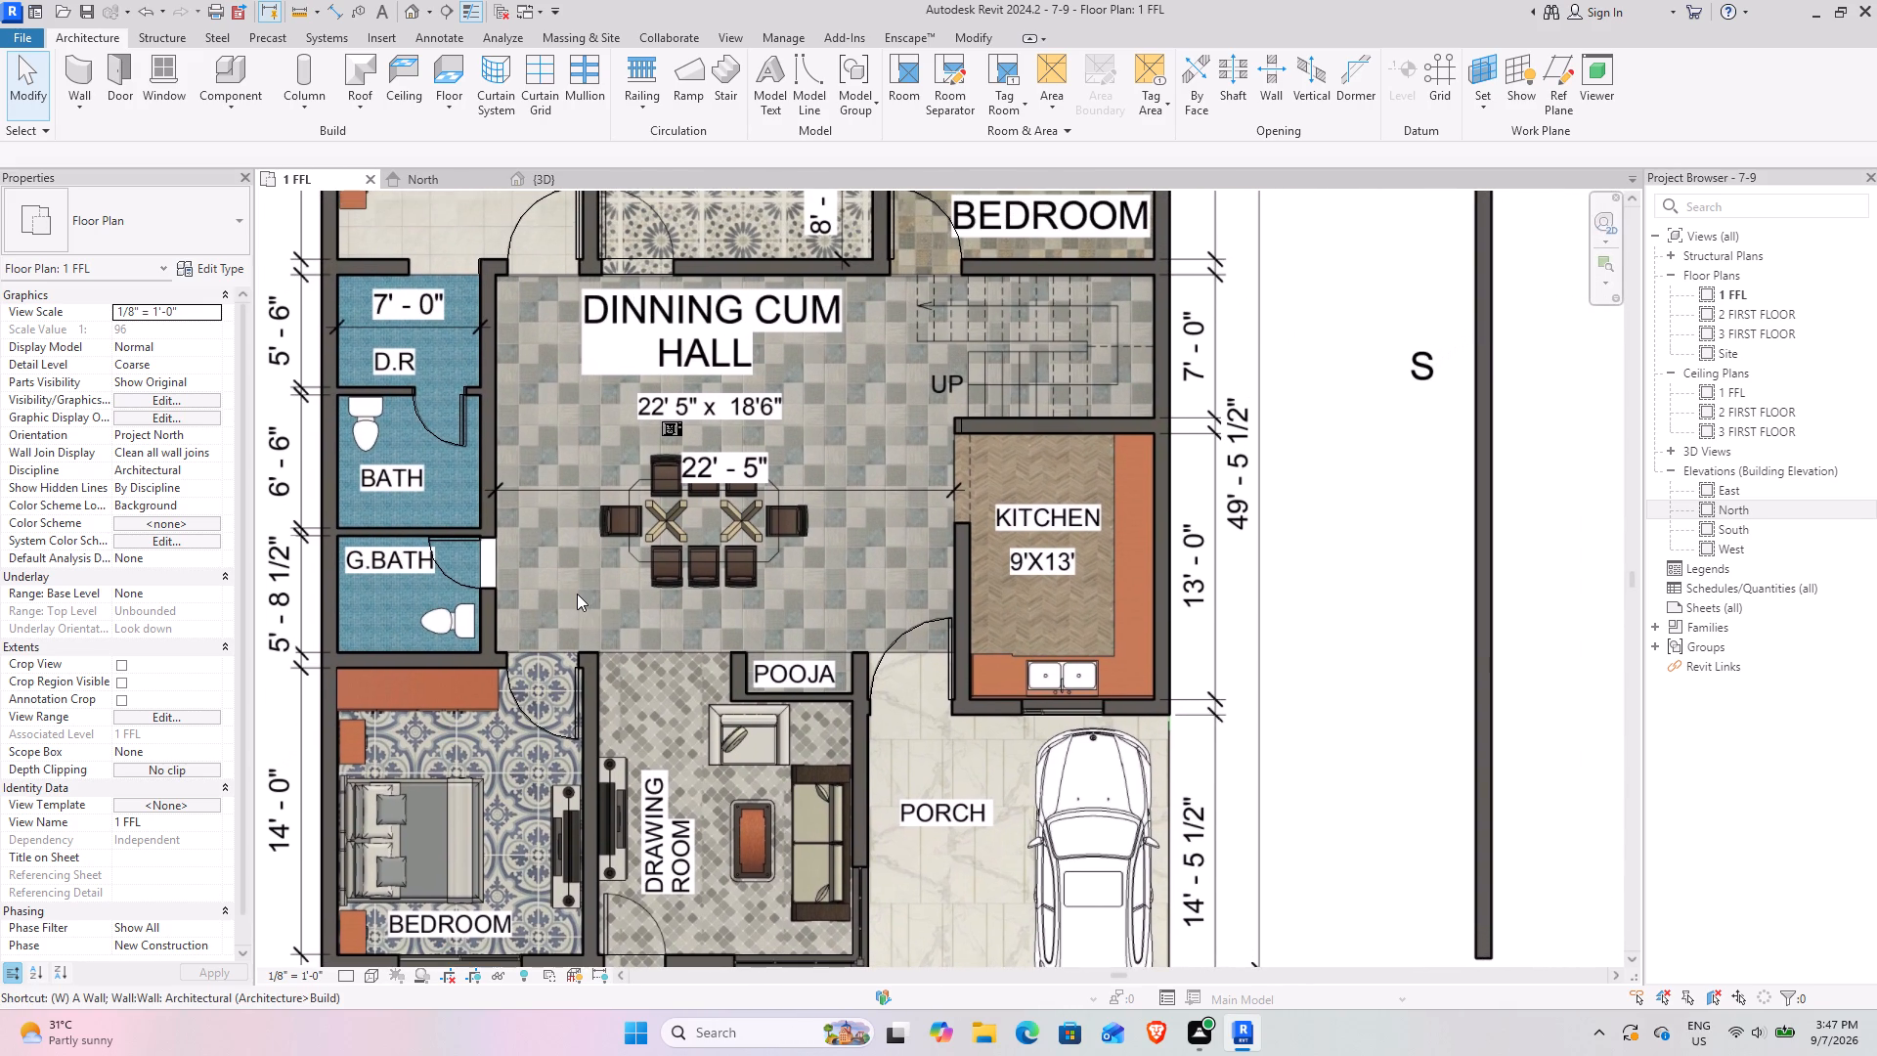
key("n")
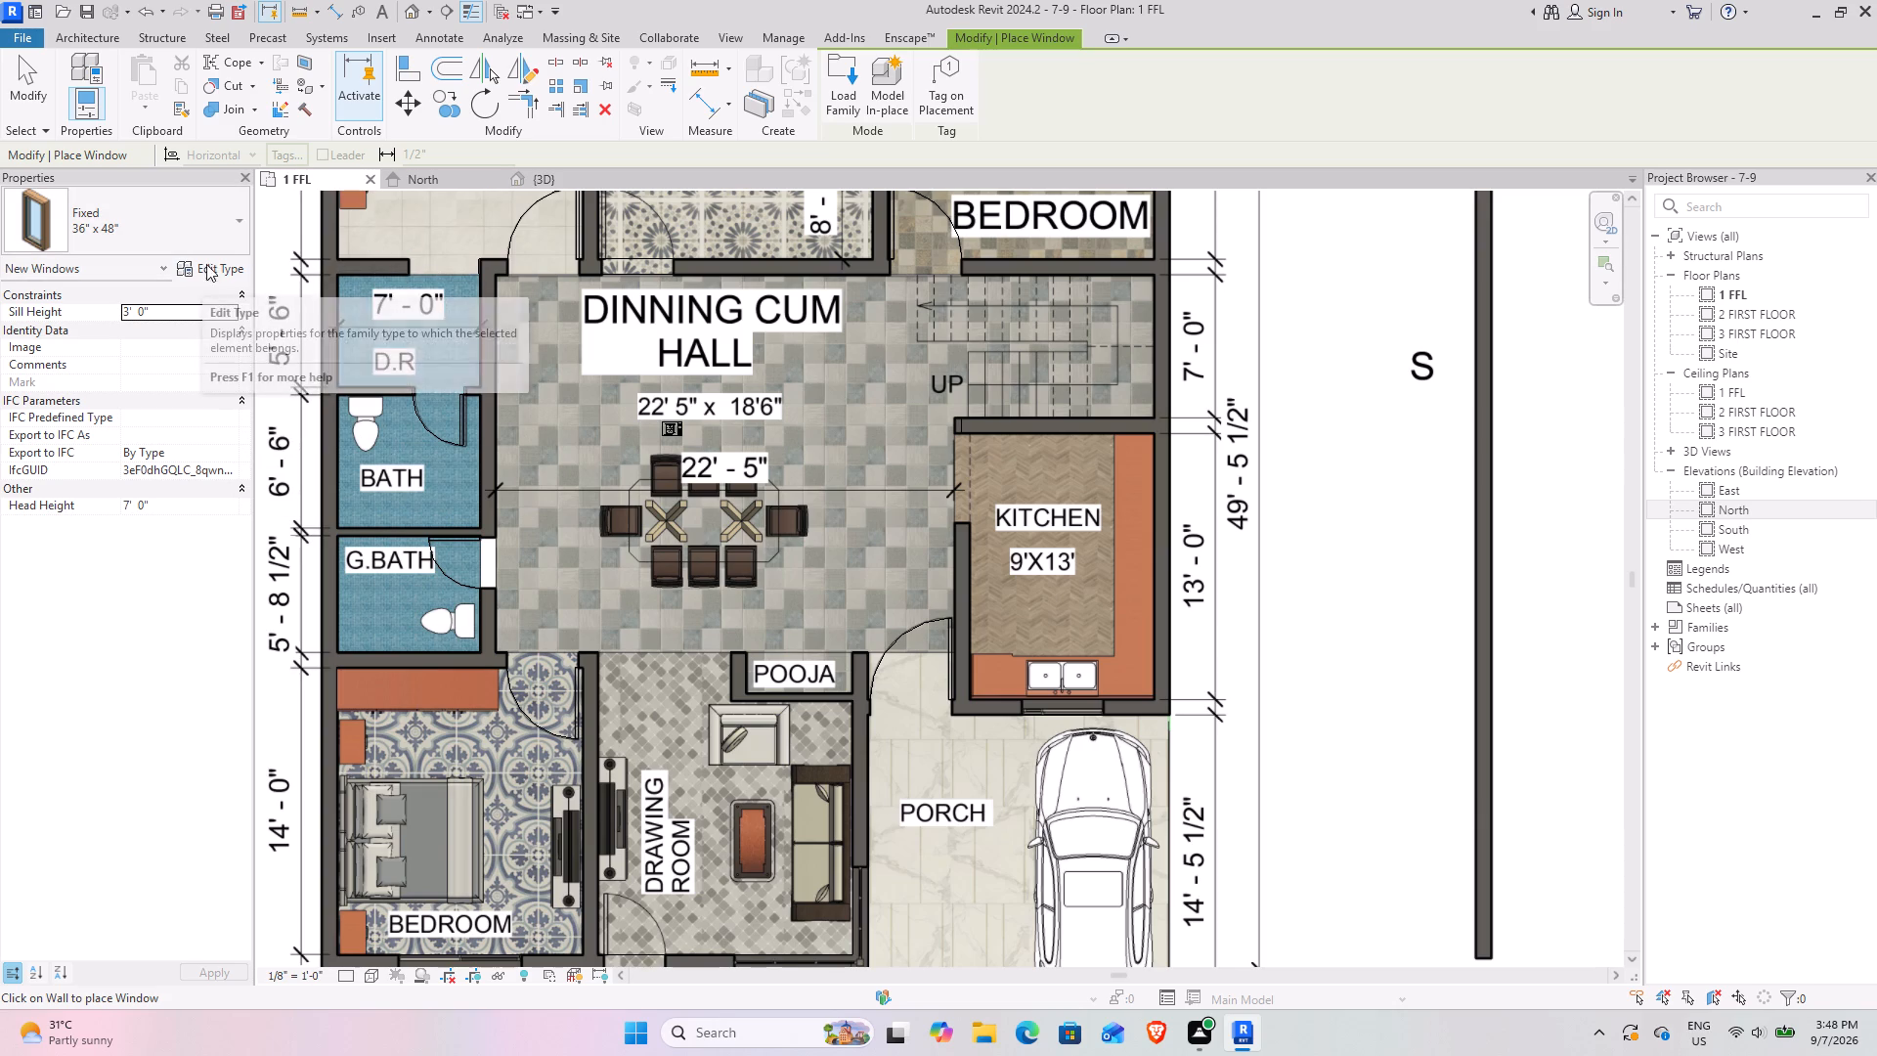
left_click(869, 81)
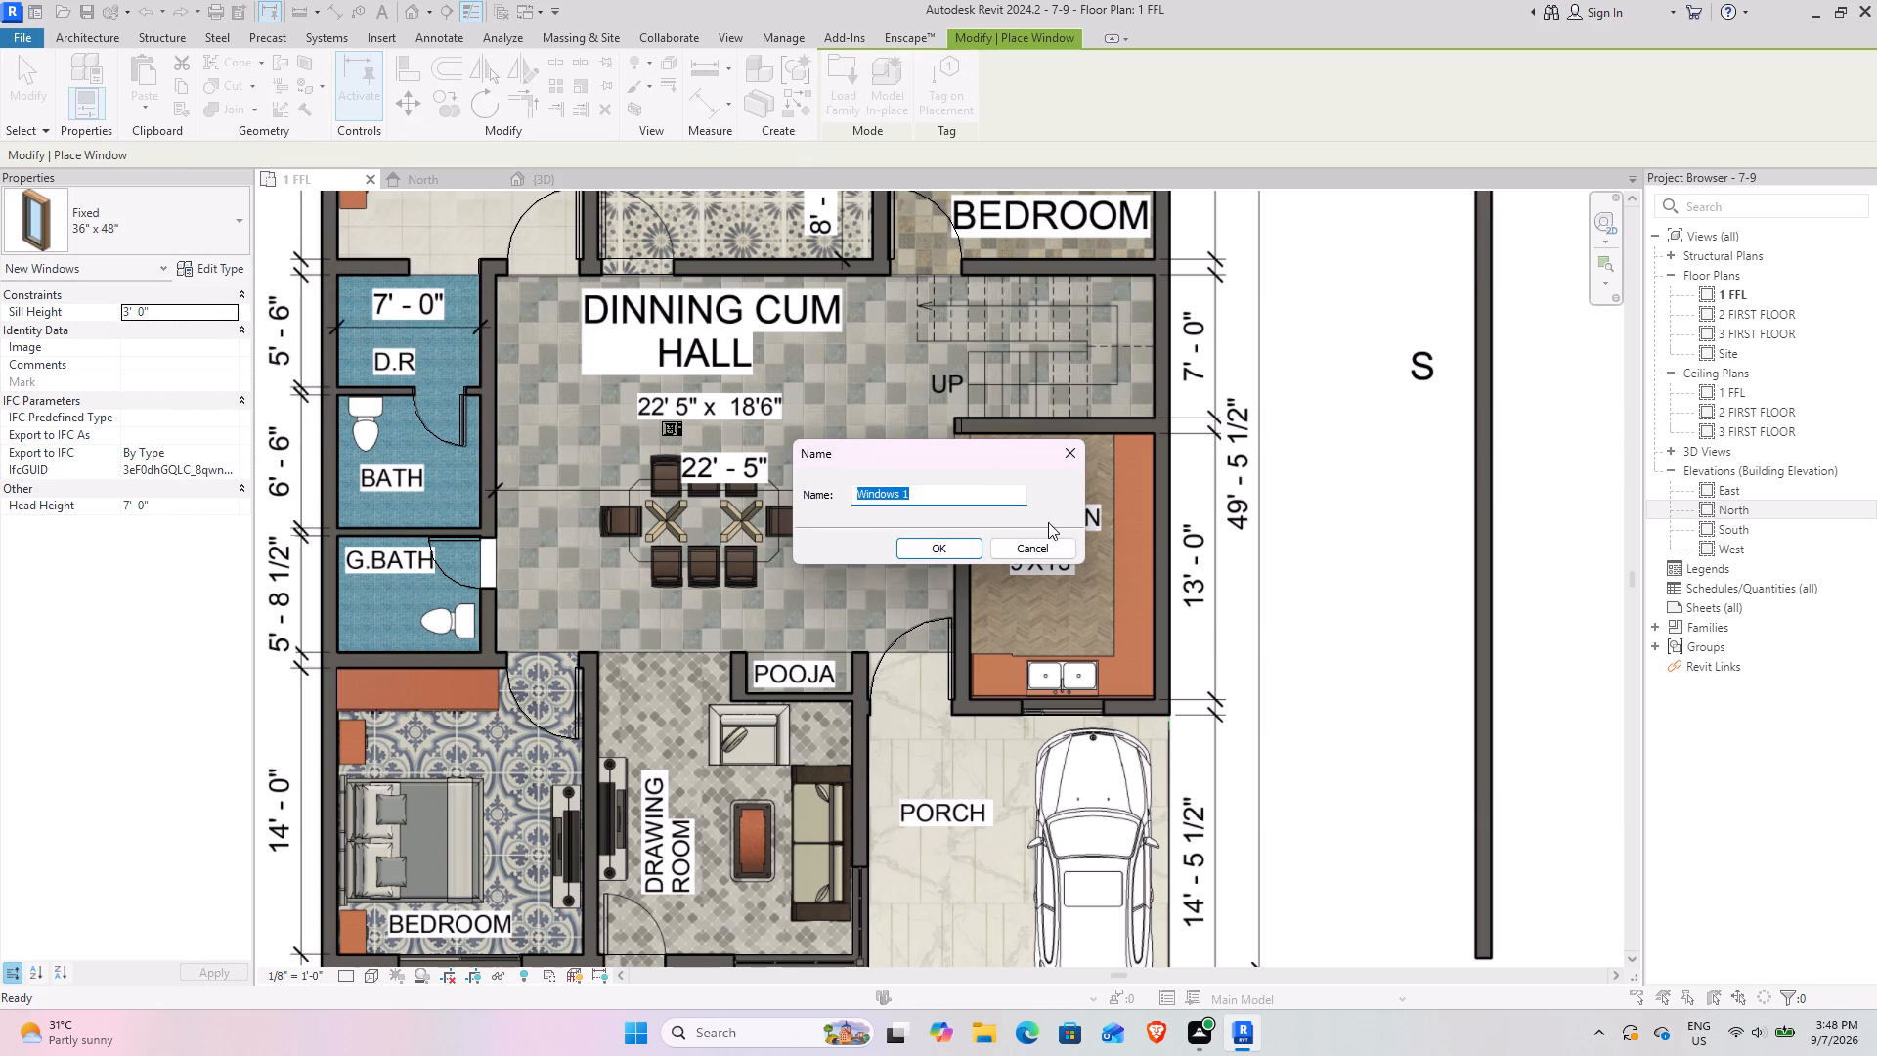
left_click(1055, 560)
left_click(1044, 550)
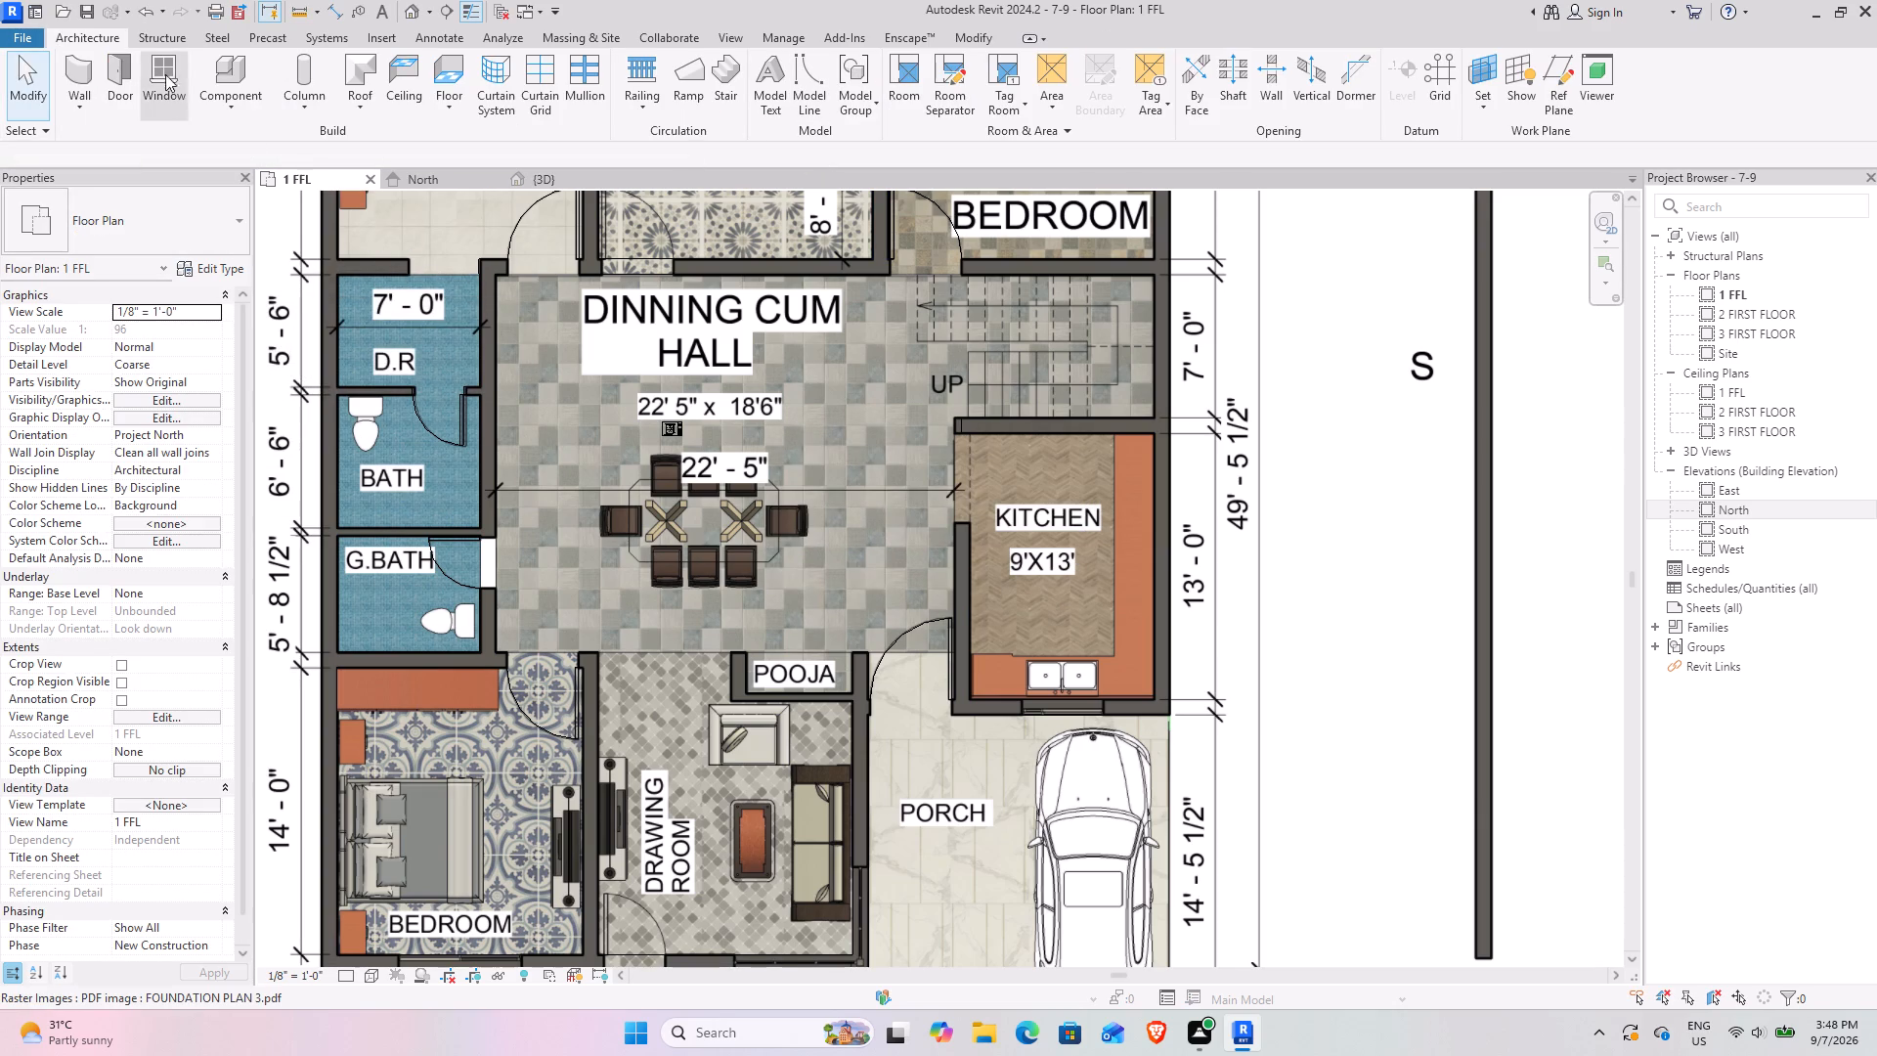
Start loading a window family from the US library's Windows folder and show the families as thumbnails.
left_click(152, 63)
left_click(848, 73)
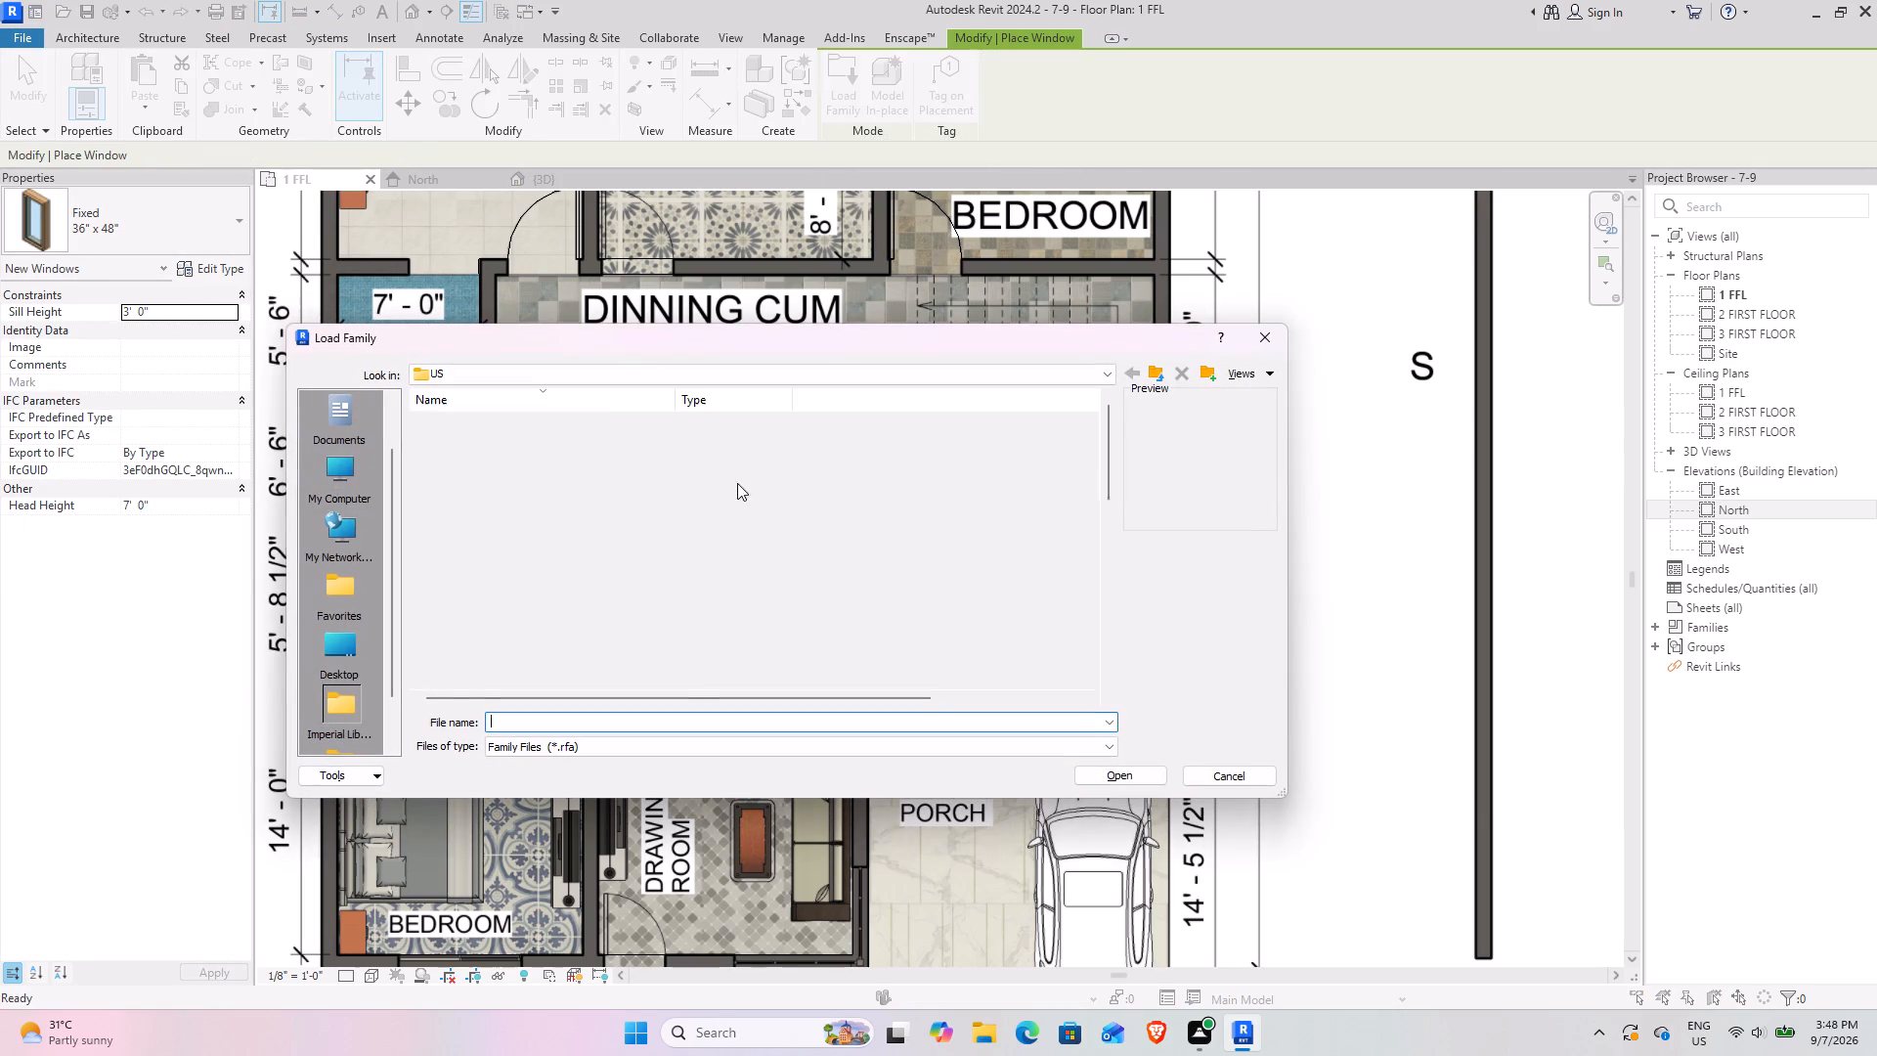
double_click(527, 438)
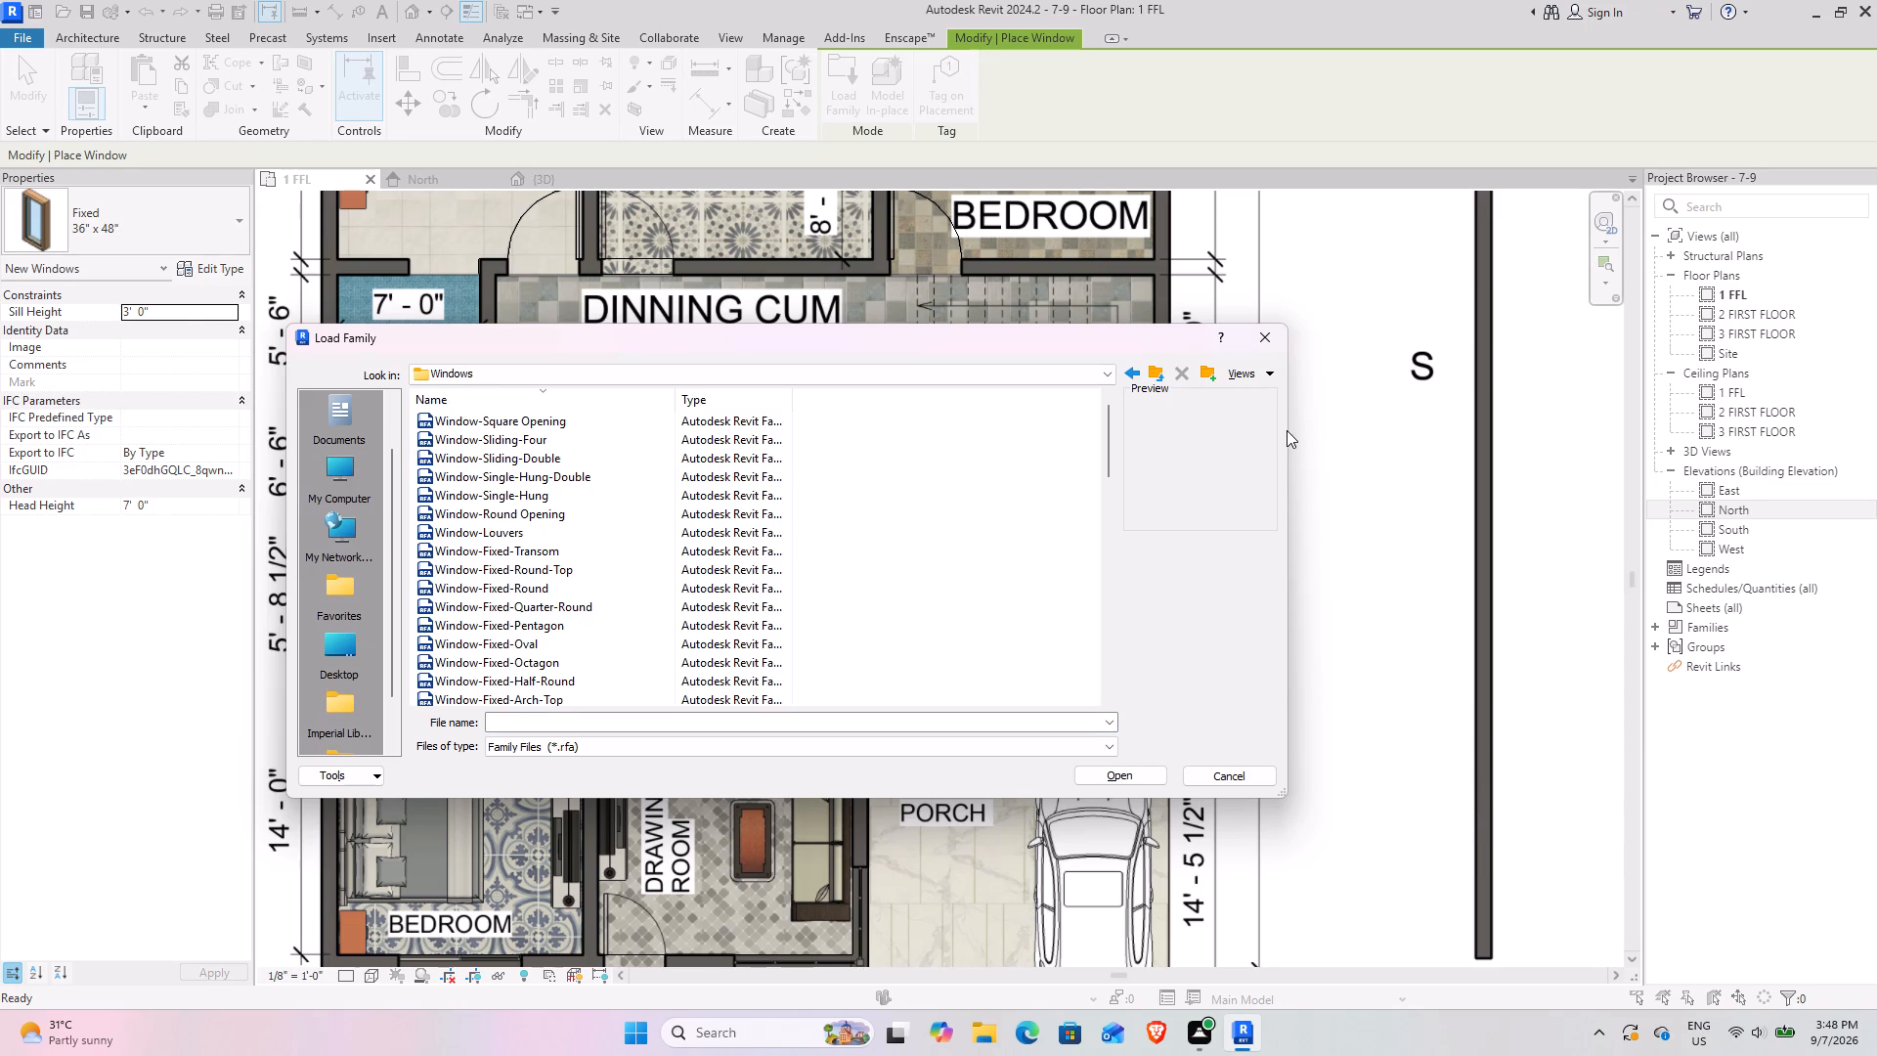
left_click_drag(1290, 431, 1623, 423)
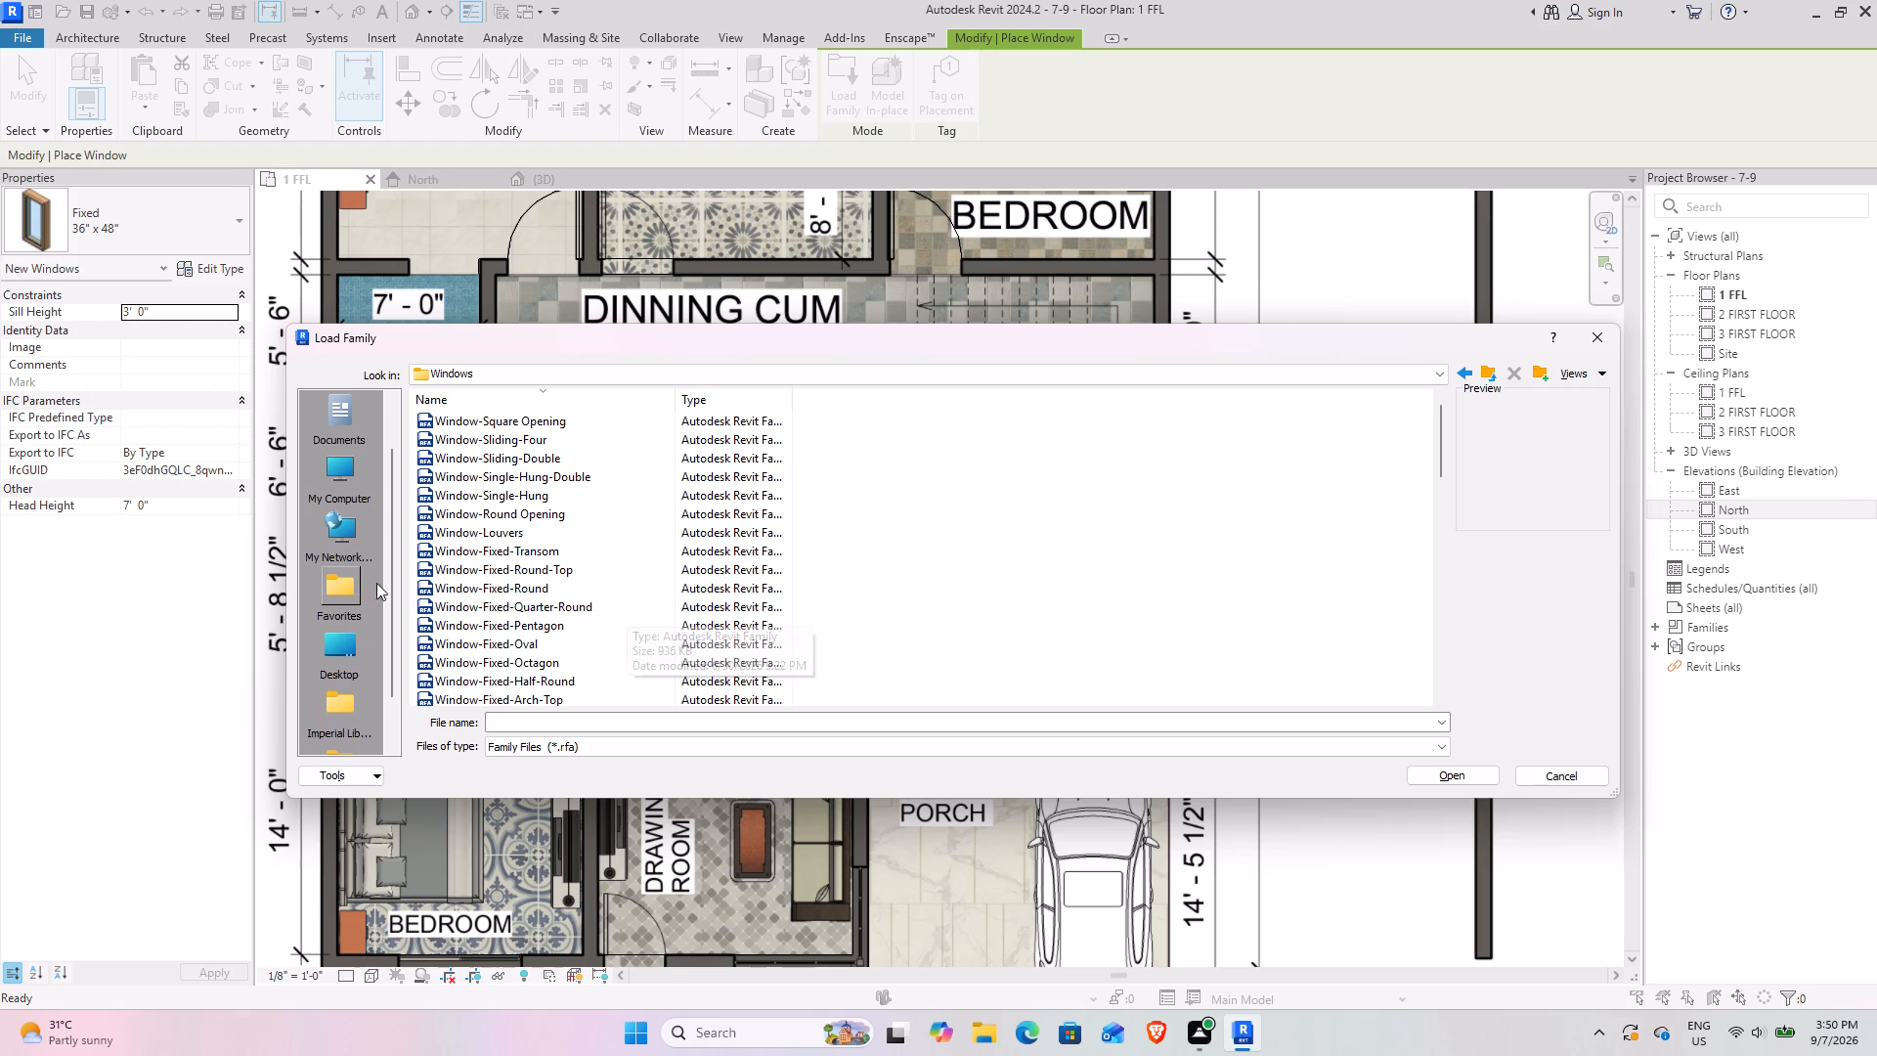
scroll(612, 597, "up", 10, "ctrl")
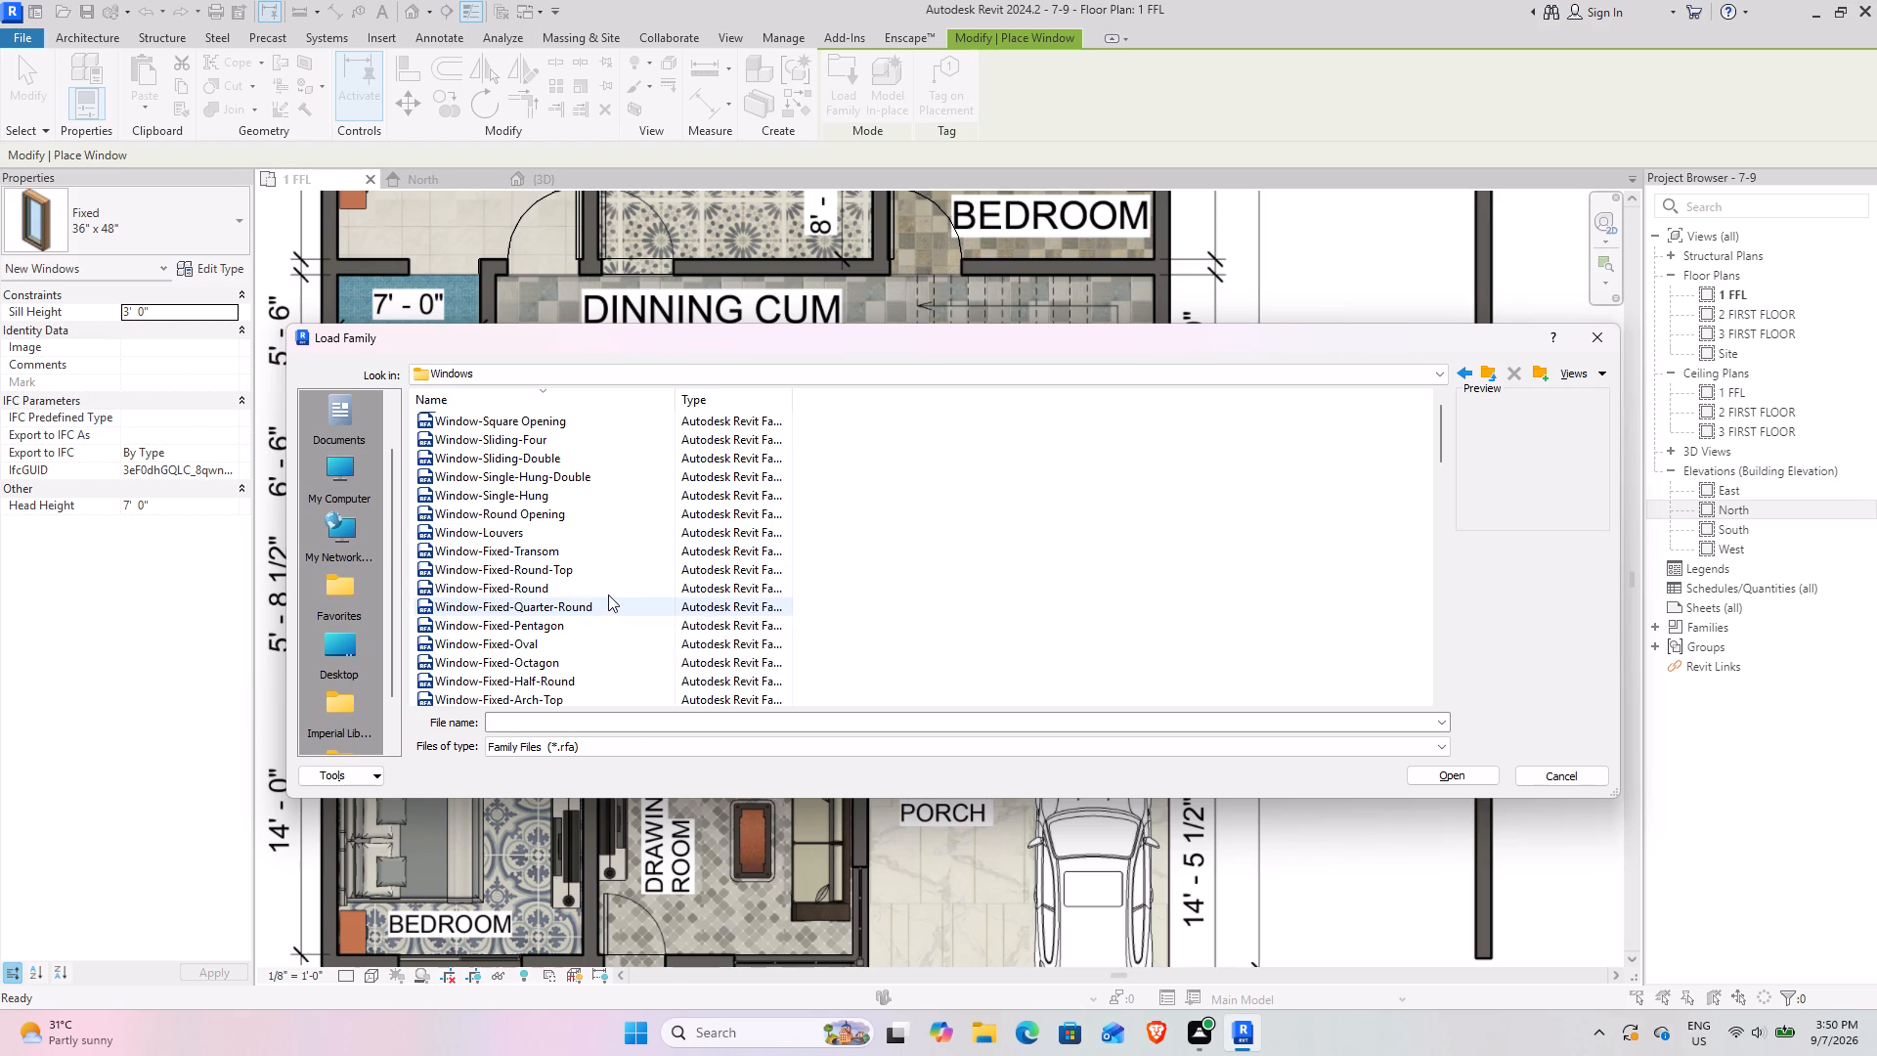
scroll(608, 594, "up", 8, "ctrl")
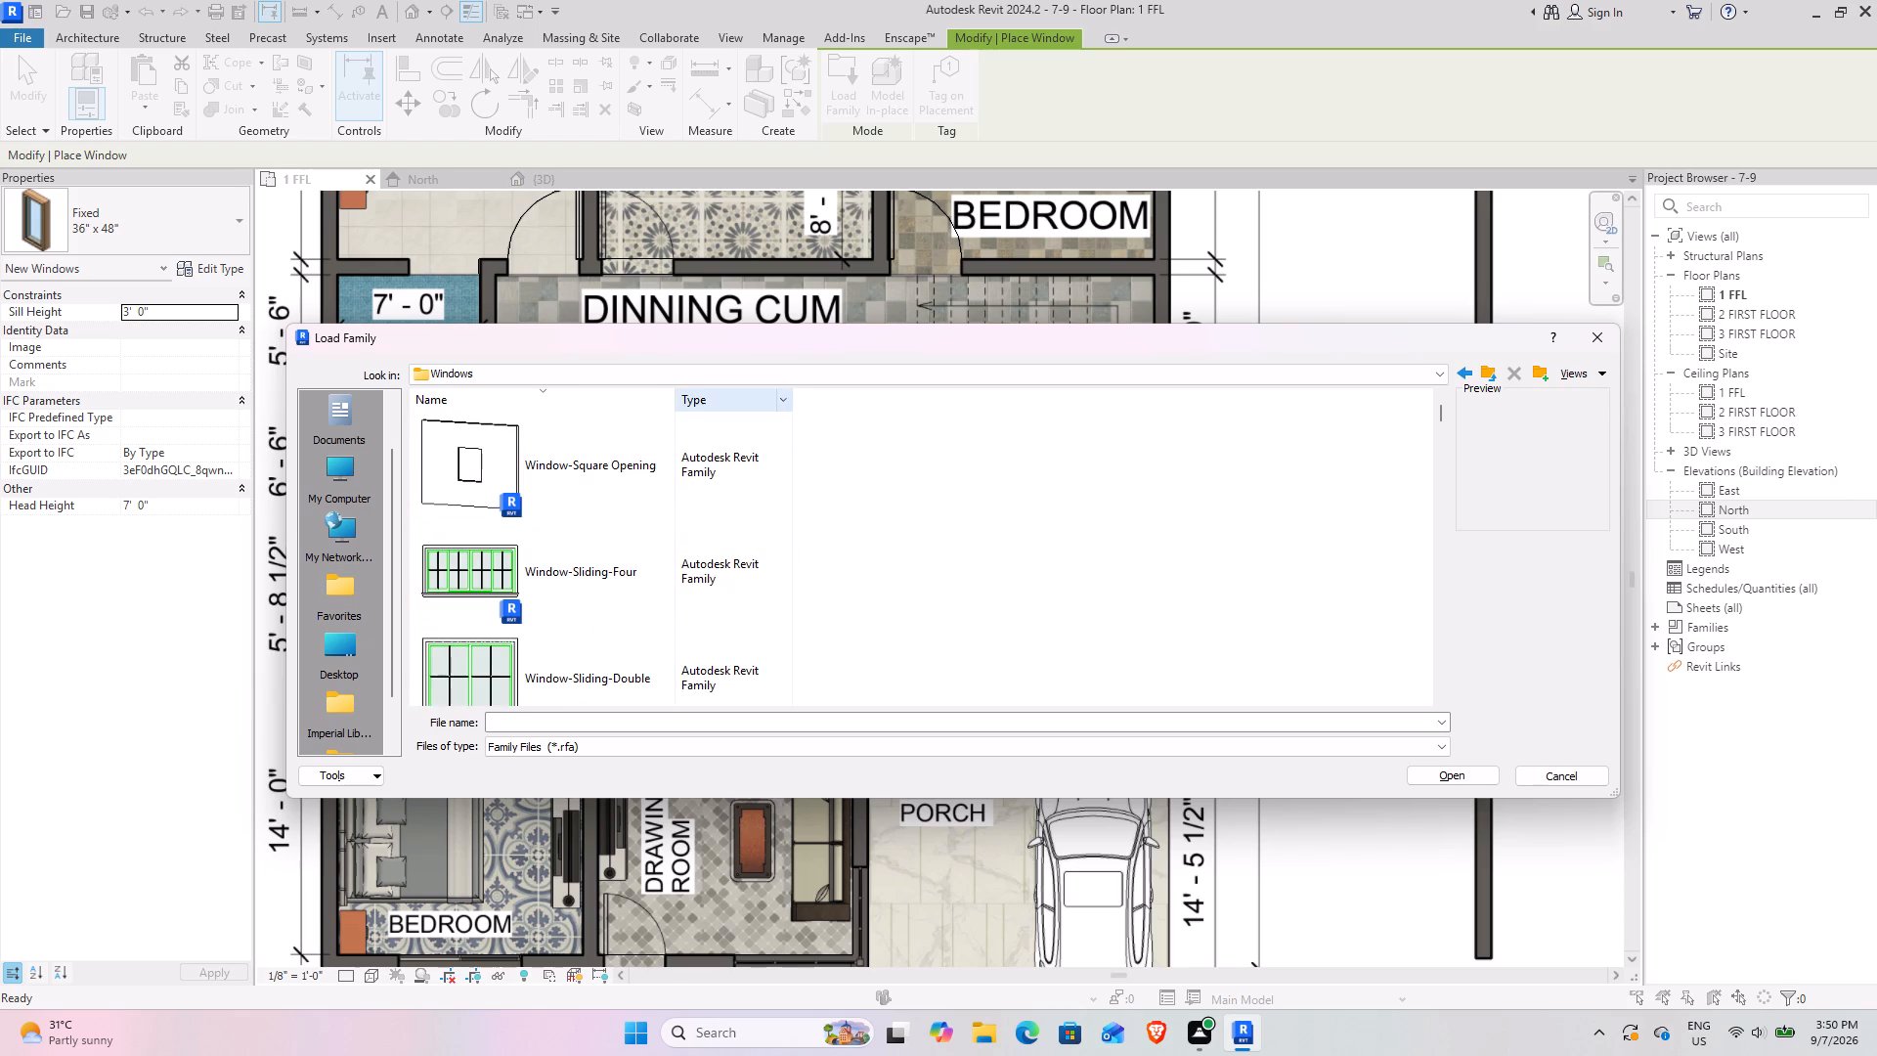
left_click_drag(792, 398, 1102, 423)
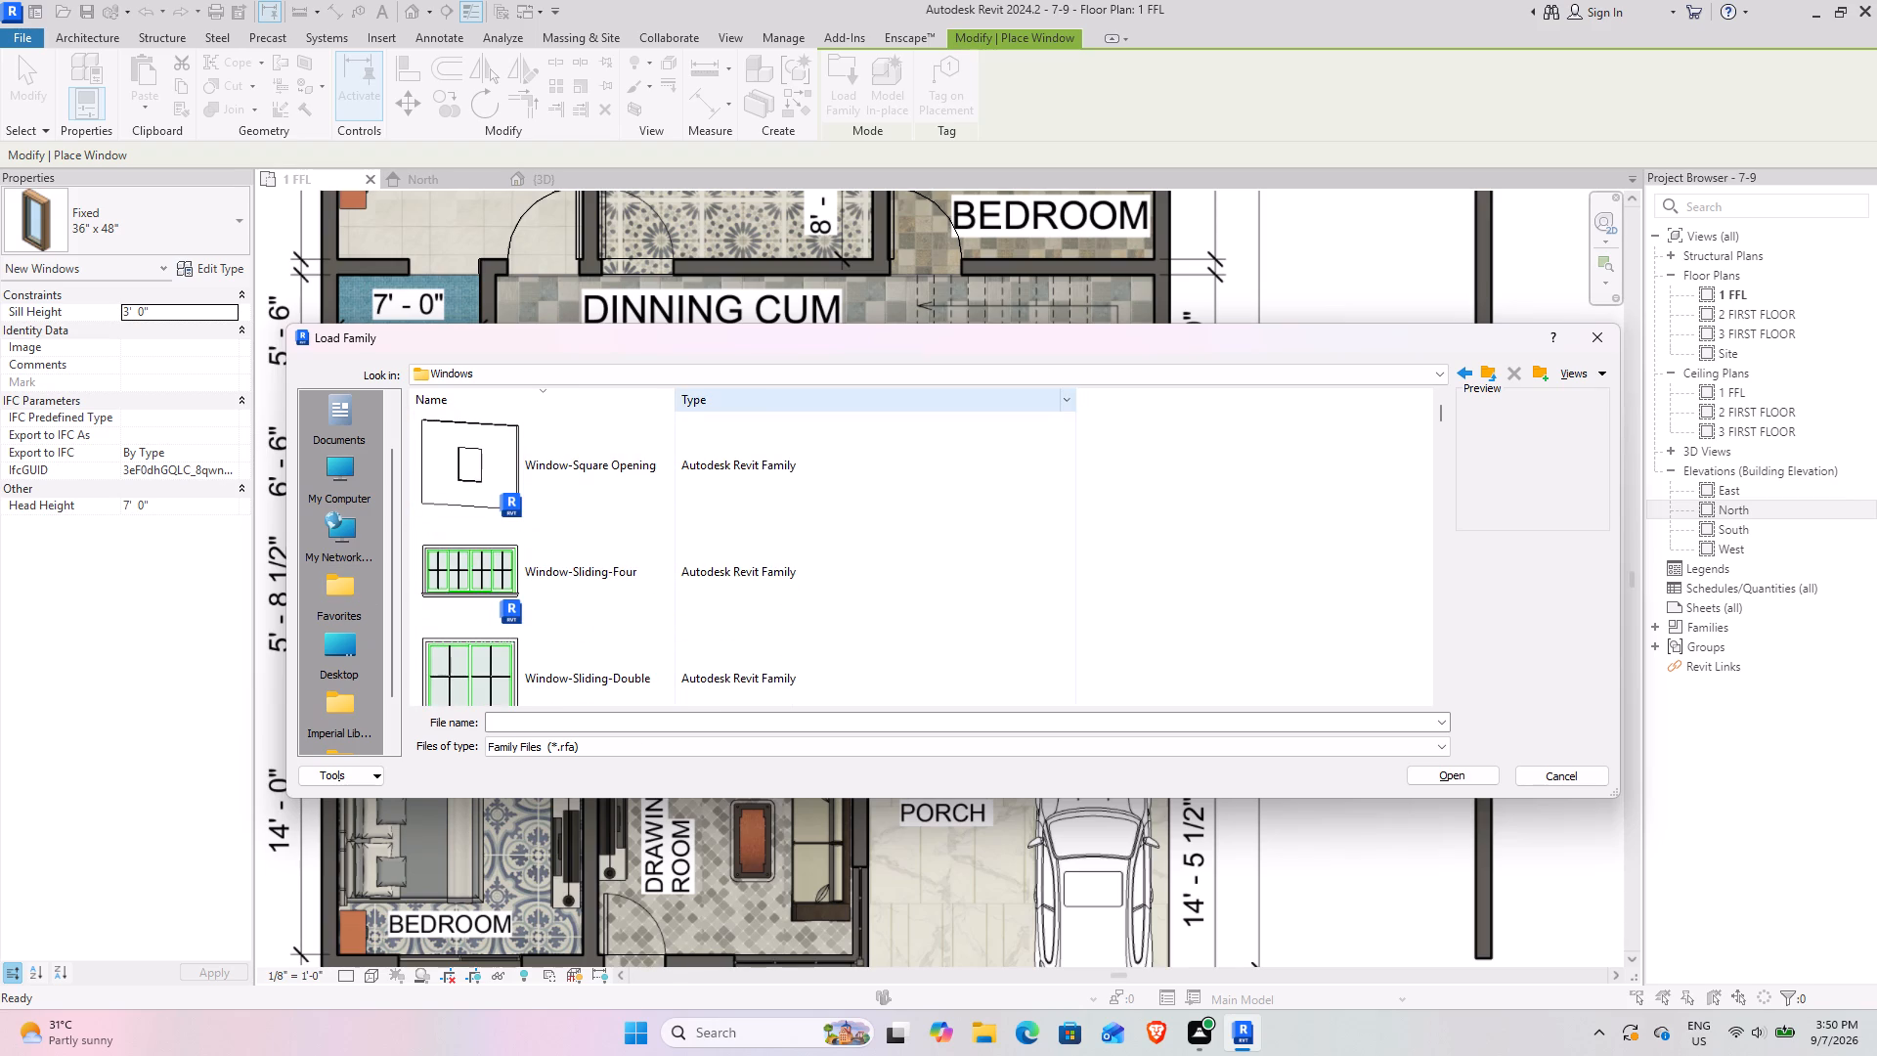
left_click_drag(1102, 423, 1224, 445)
scroll(787, 634, "up", 9, "ctrl")
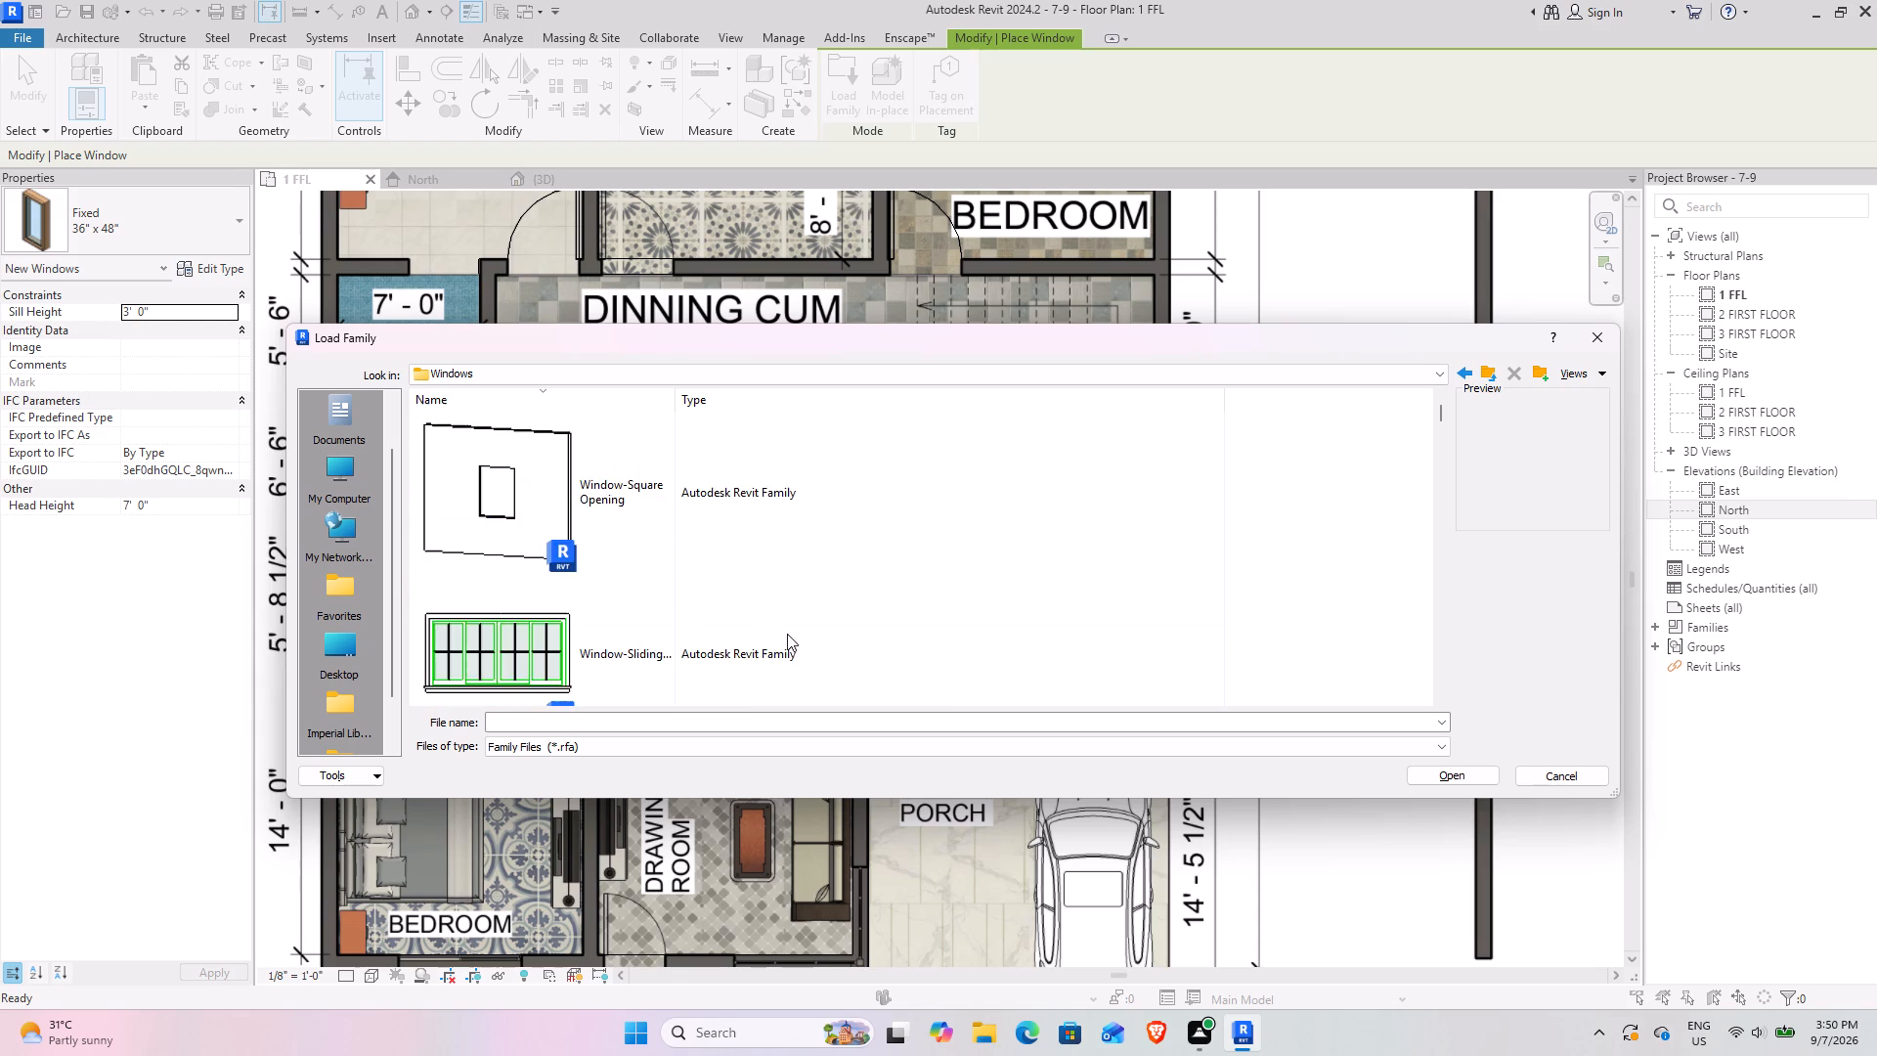
left_click(1581, 377)
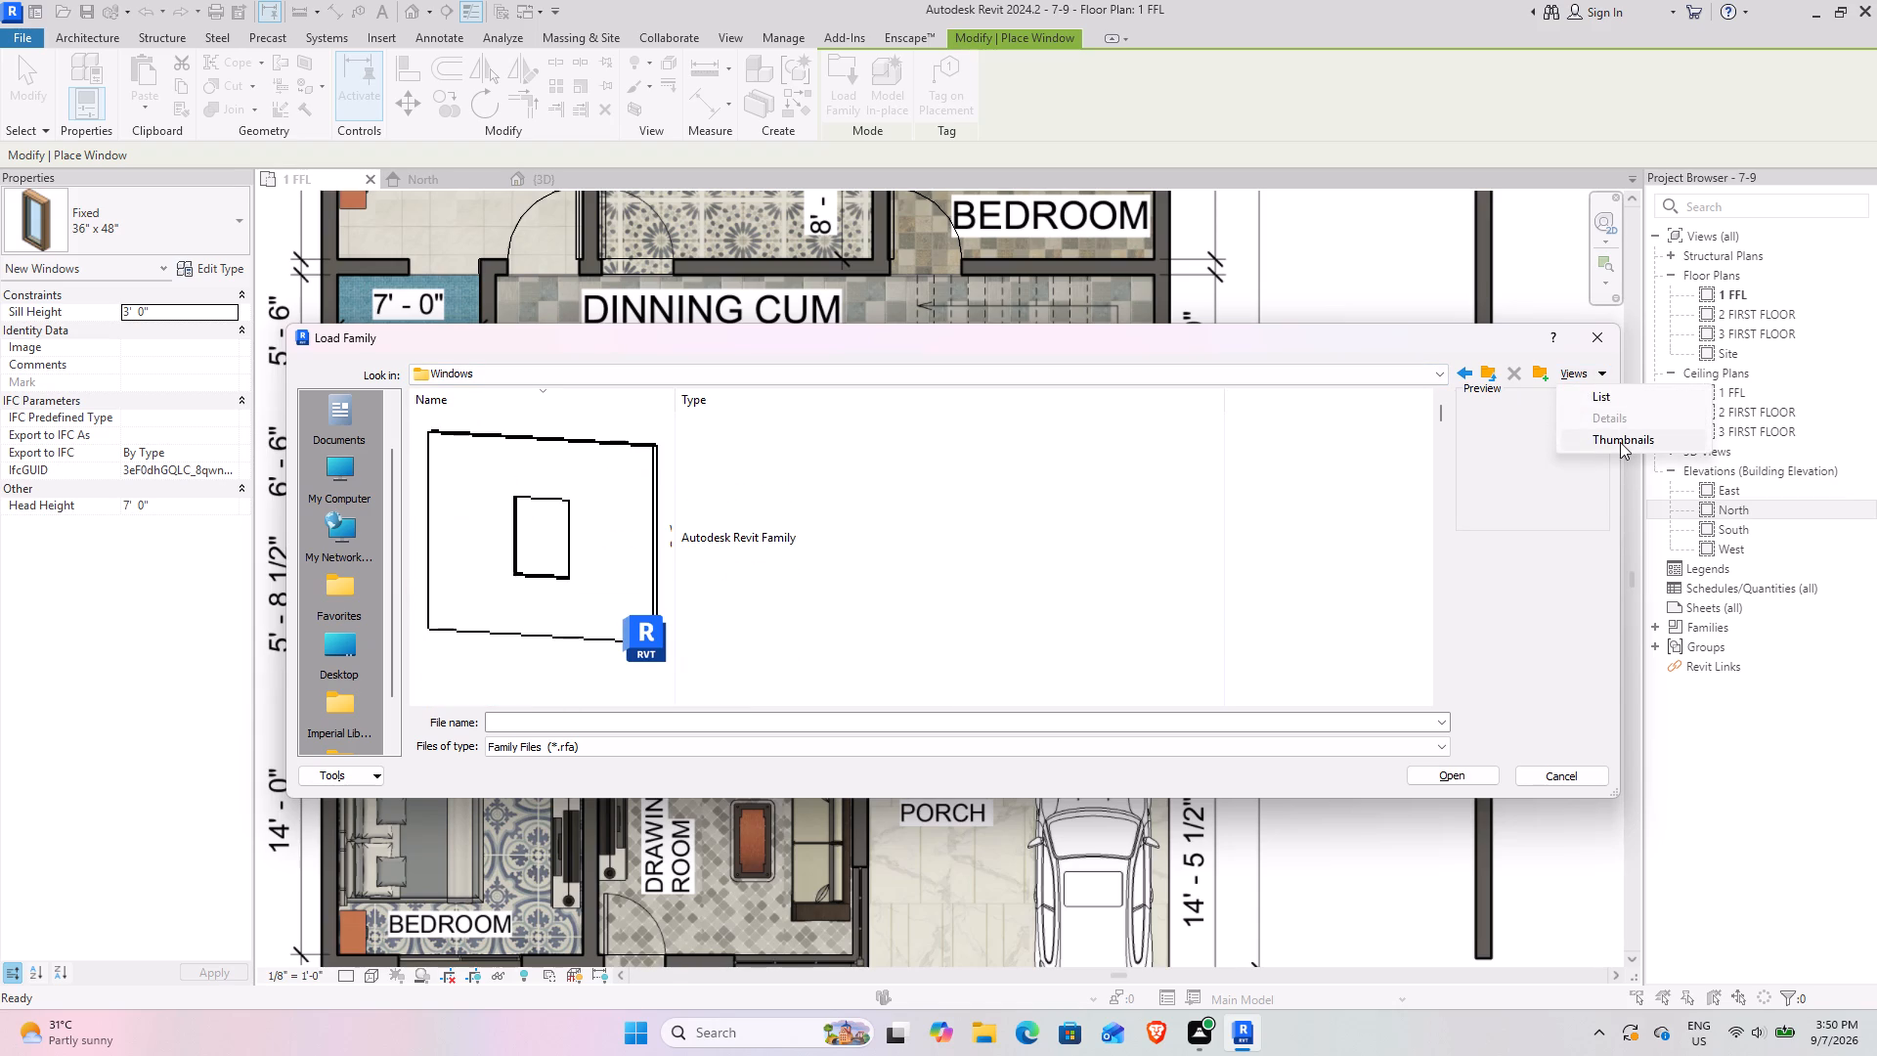
left_click(1620, 442)
Look through the window family thumbnails for a suitable window for the bedrooms.
scroll(910, 553, "down", 4)
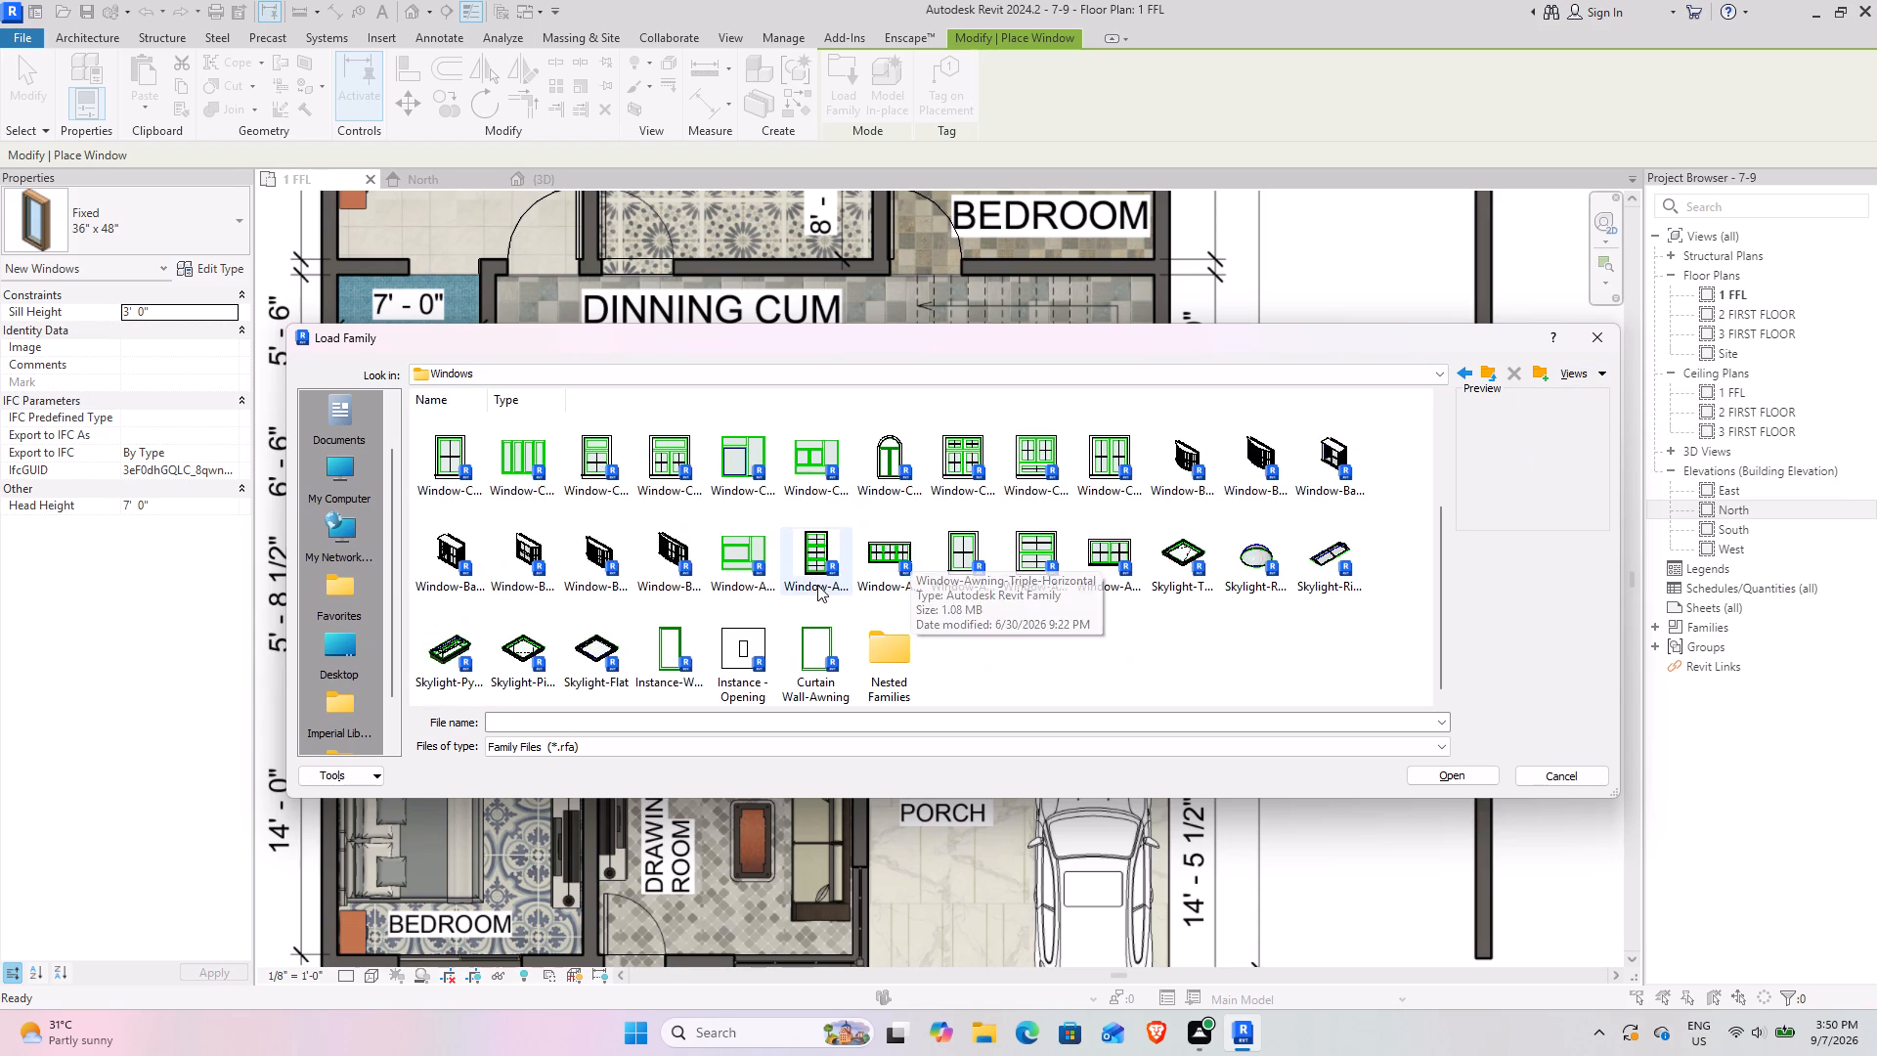
scroll(742, 681, "down", 2)
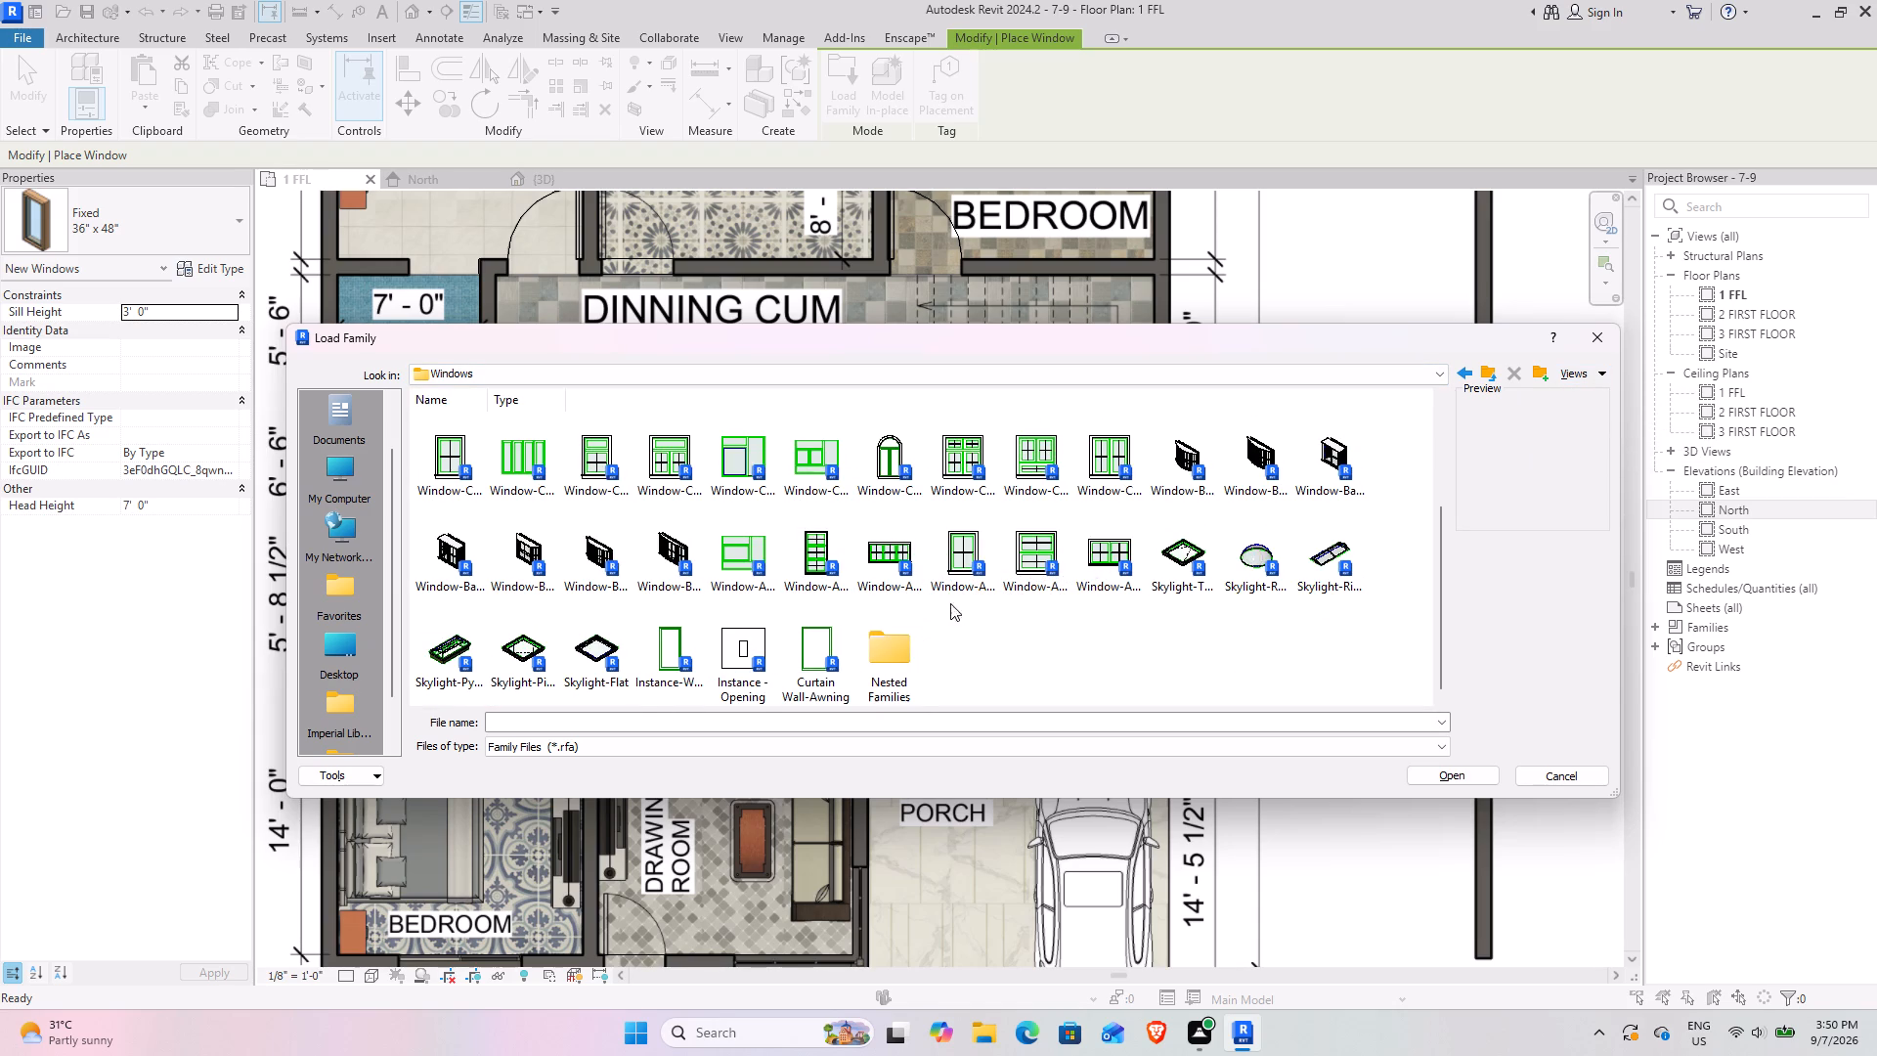
scroll(744, 578, "up", 4)
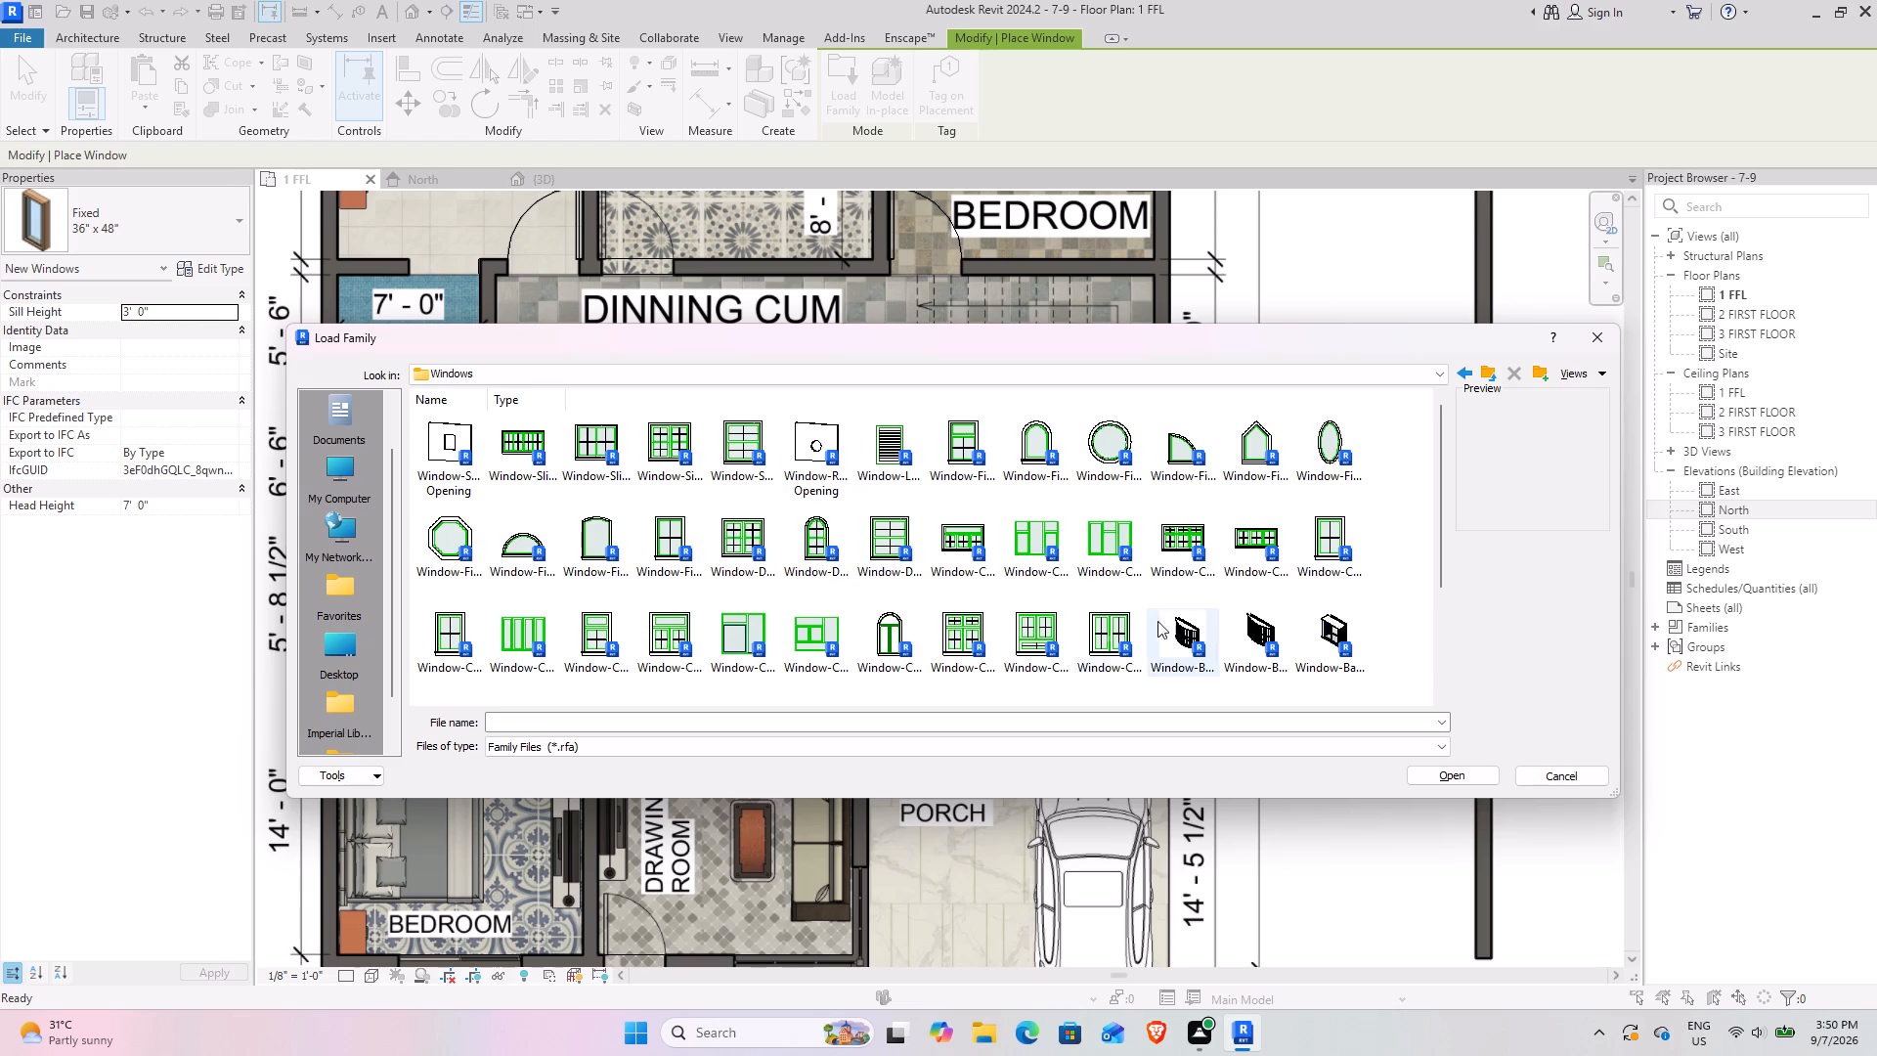
scroll(957, 545, "down", 5)
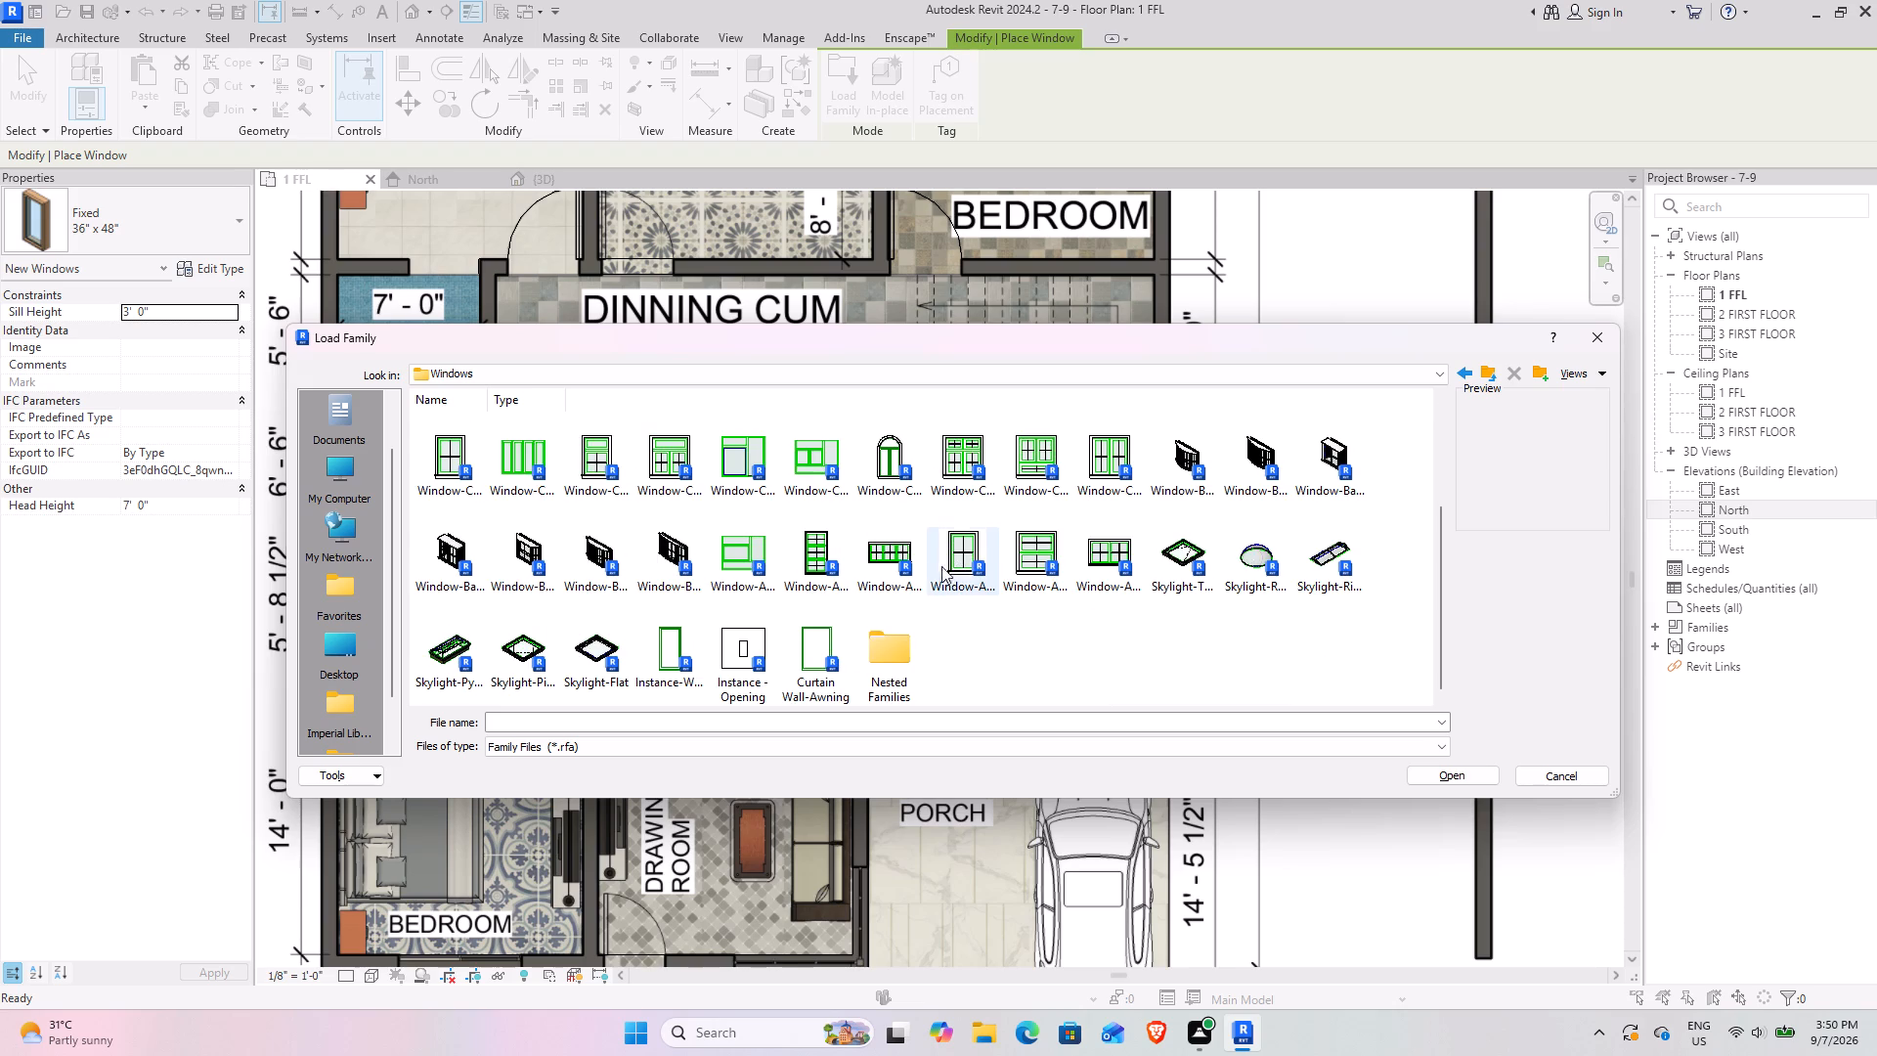
left_click_drag(882, 327, 891, 260)
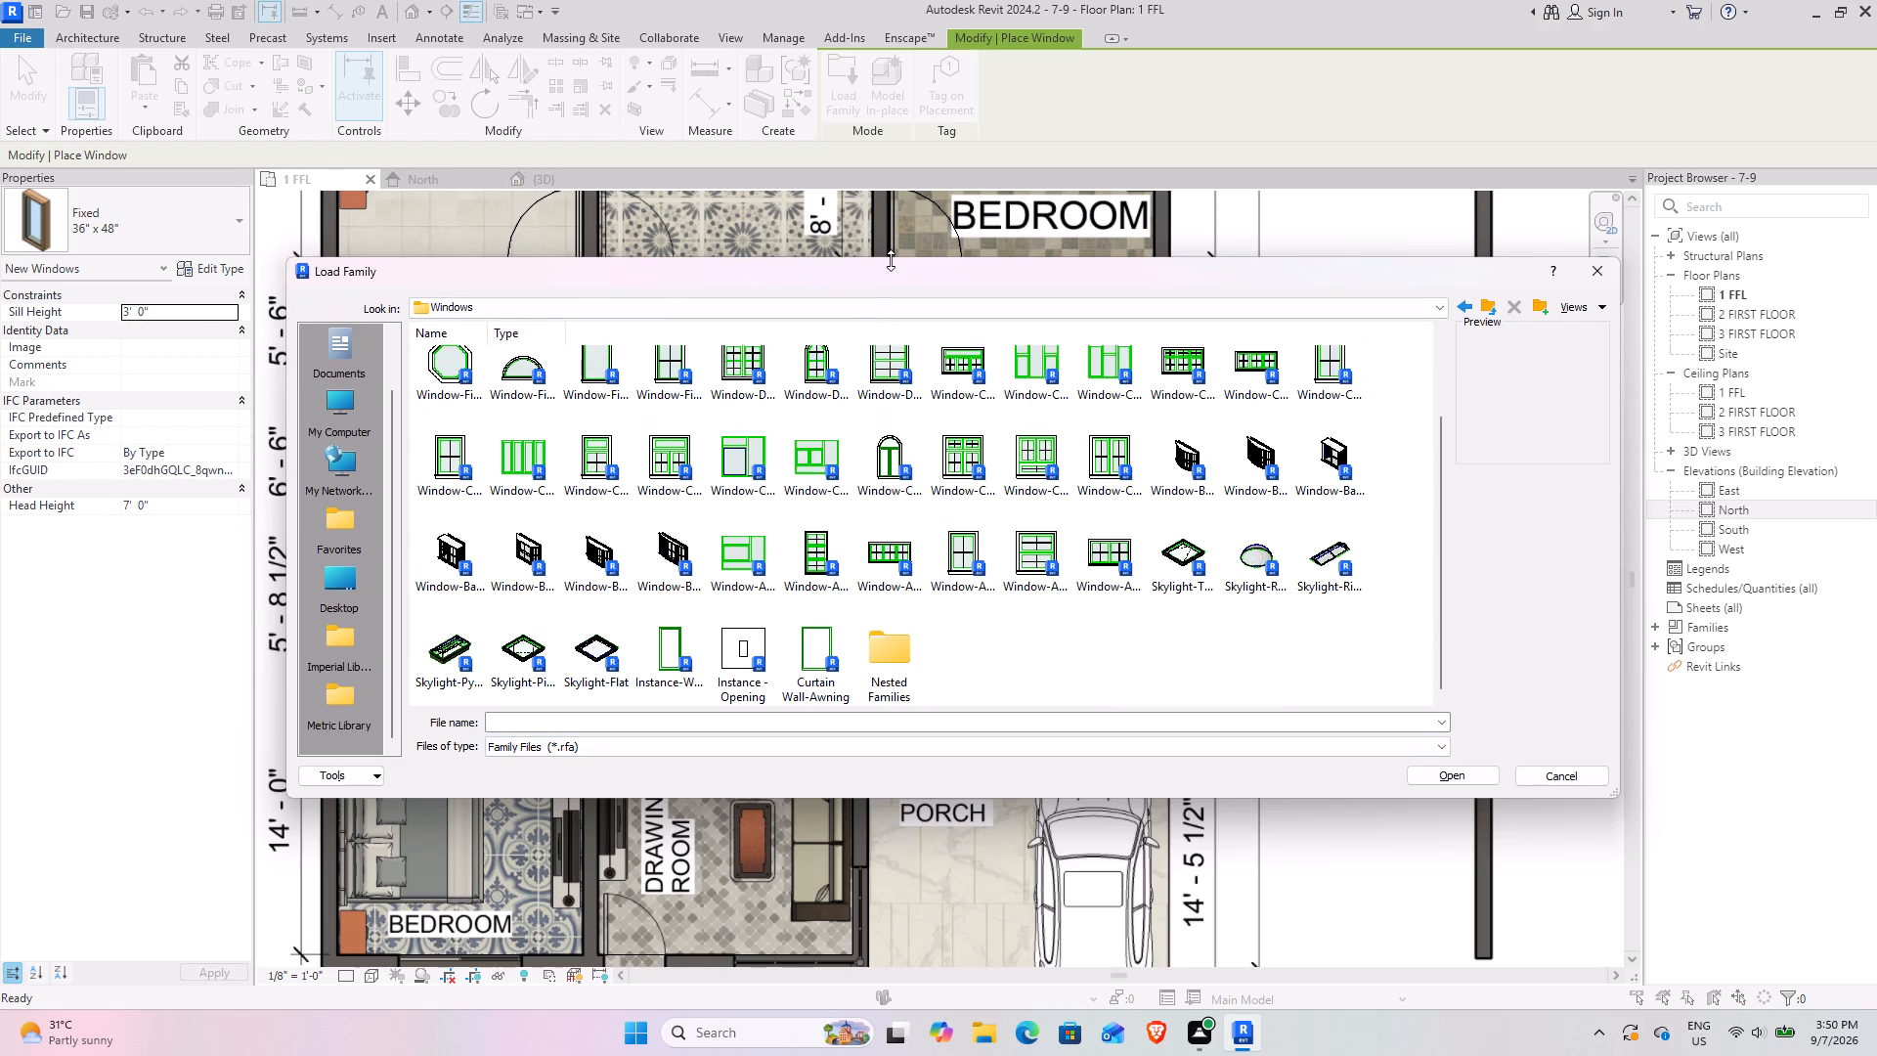
left_click_drag(891, 260, 891, 224)
scroll(807, 411, "up", 7)
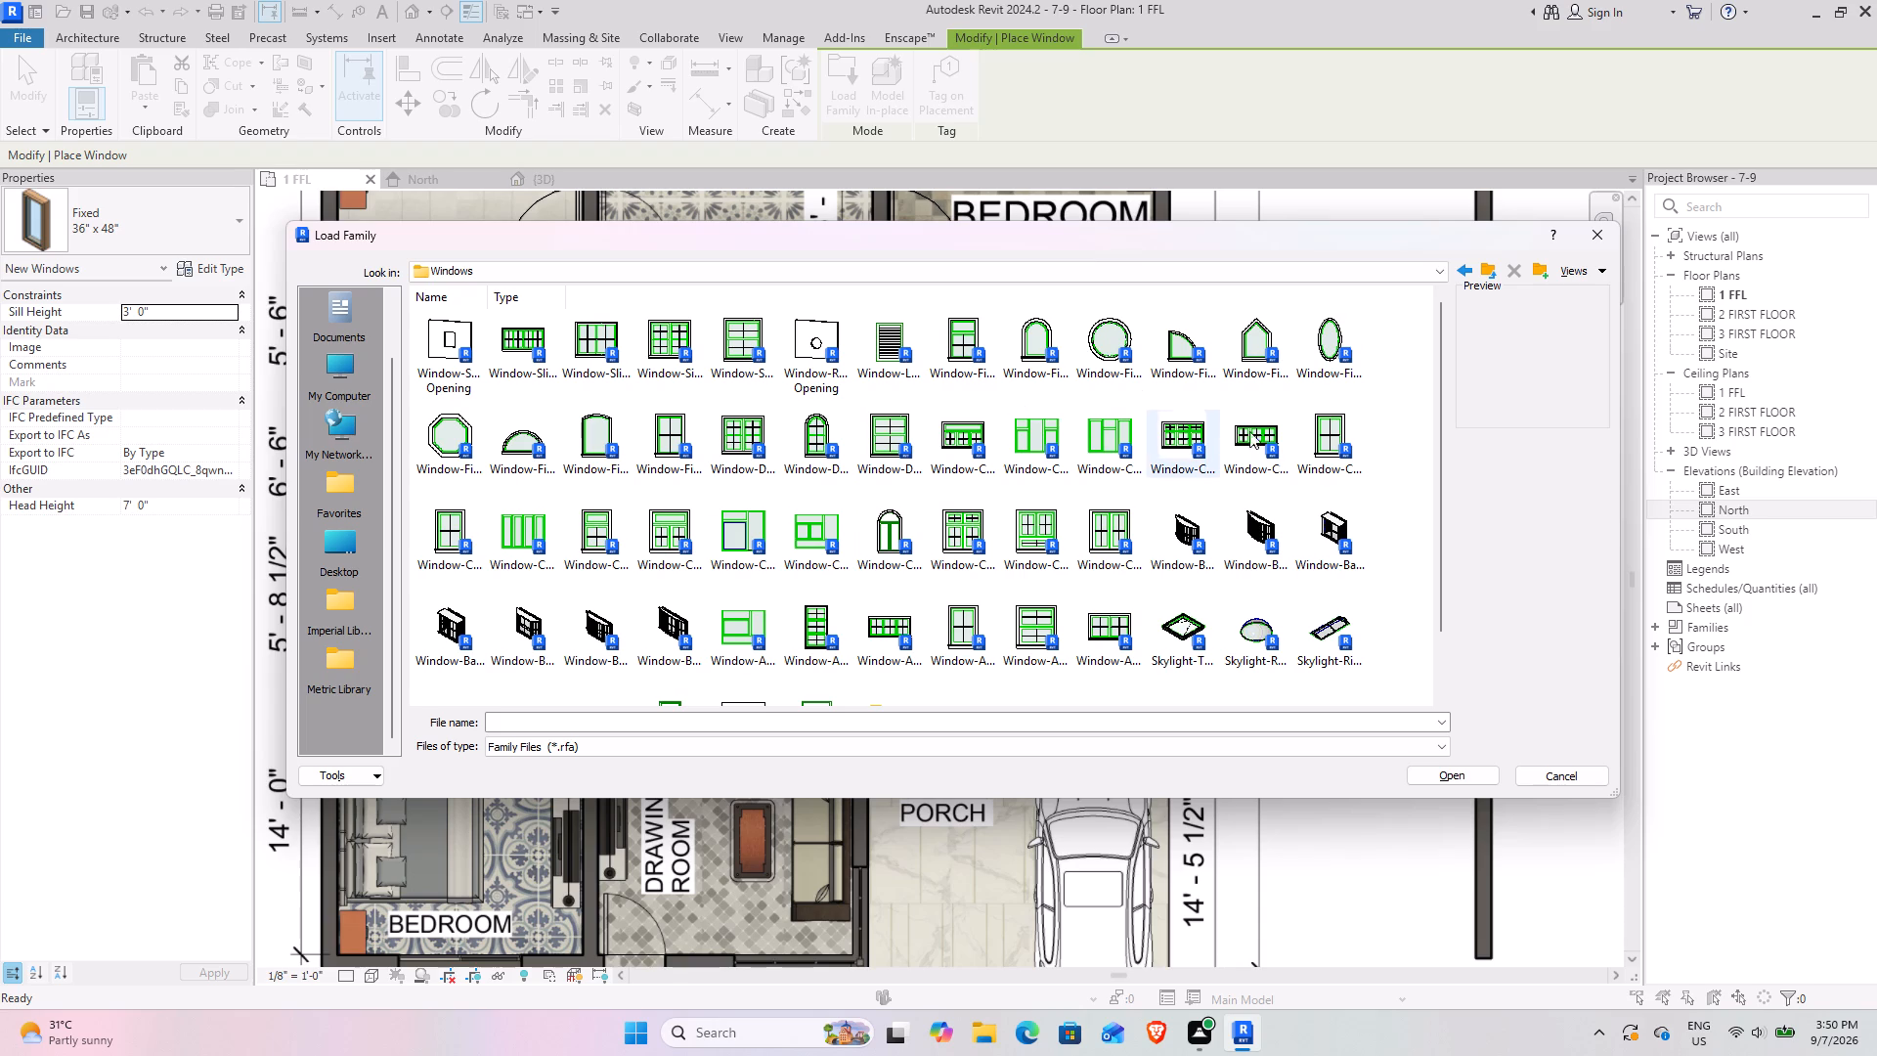
scroll(1095, 603, "down", 3)
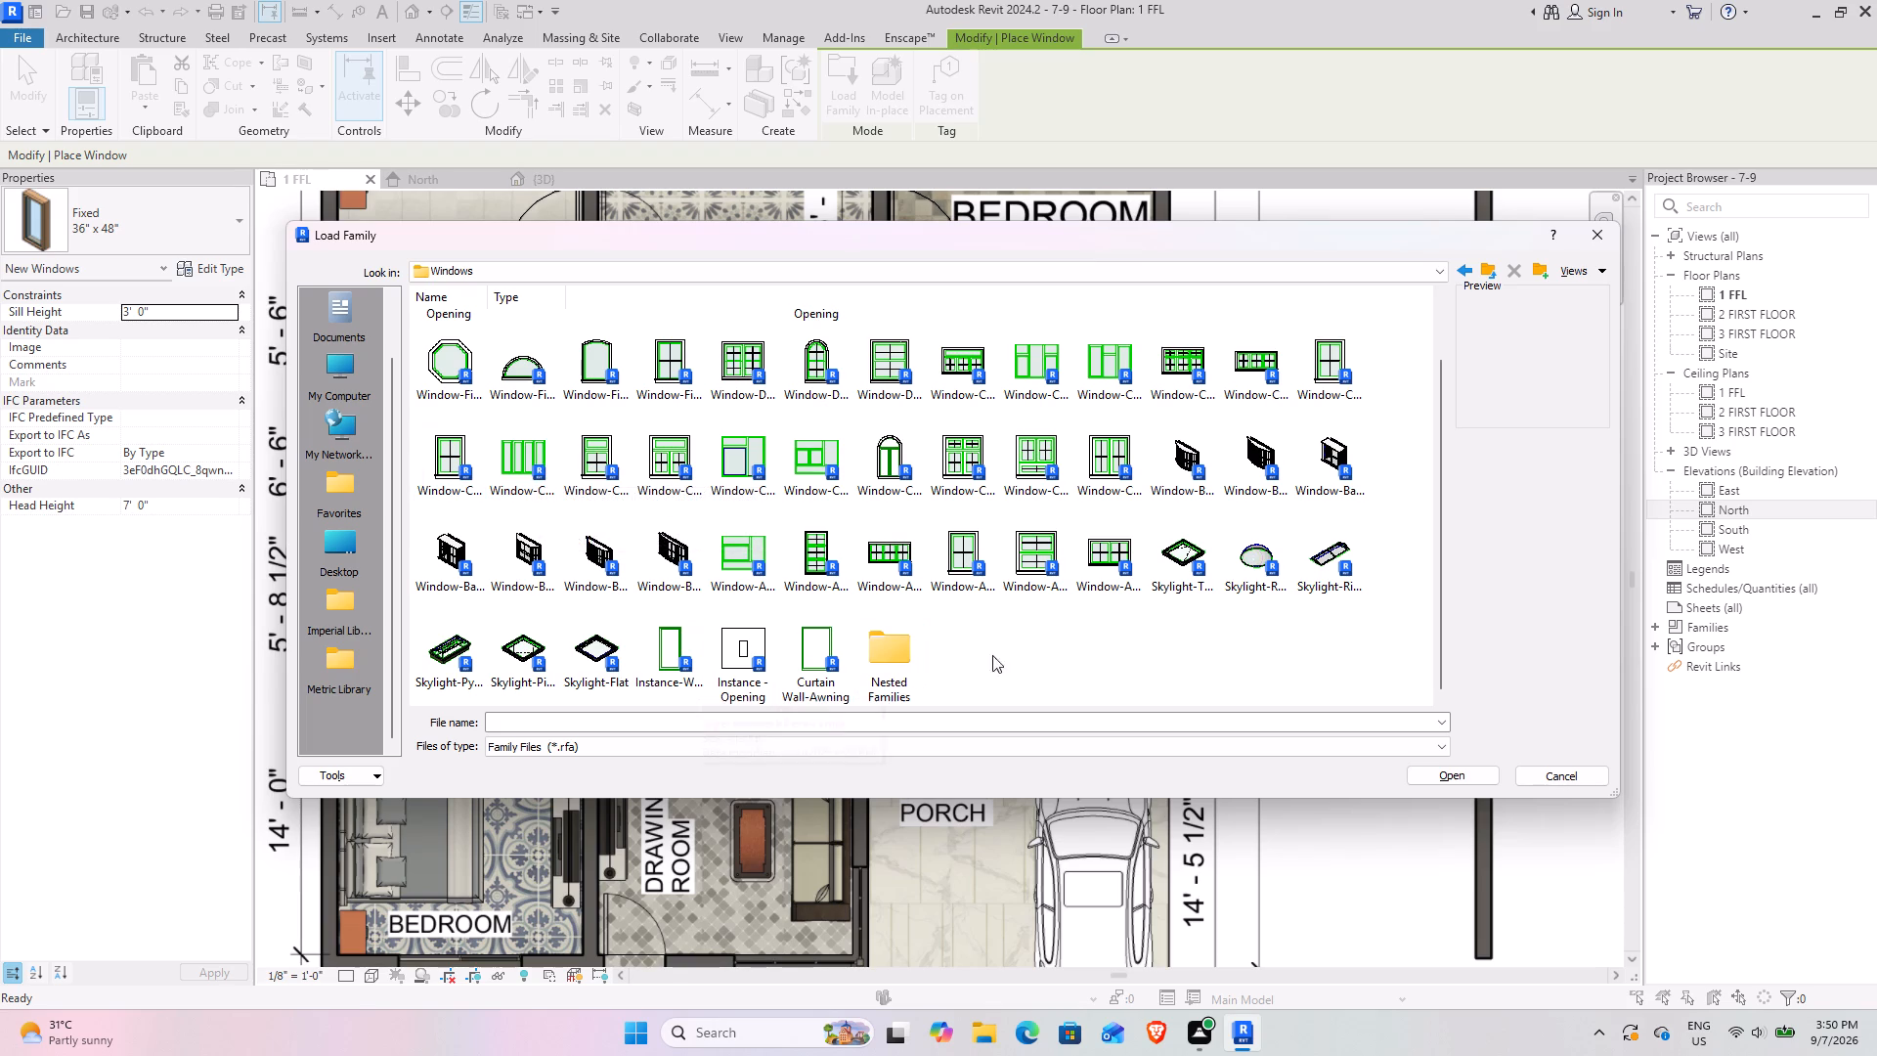
scroll(829, 418, "up", 3)
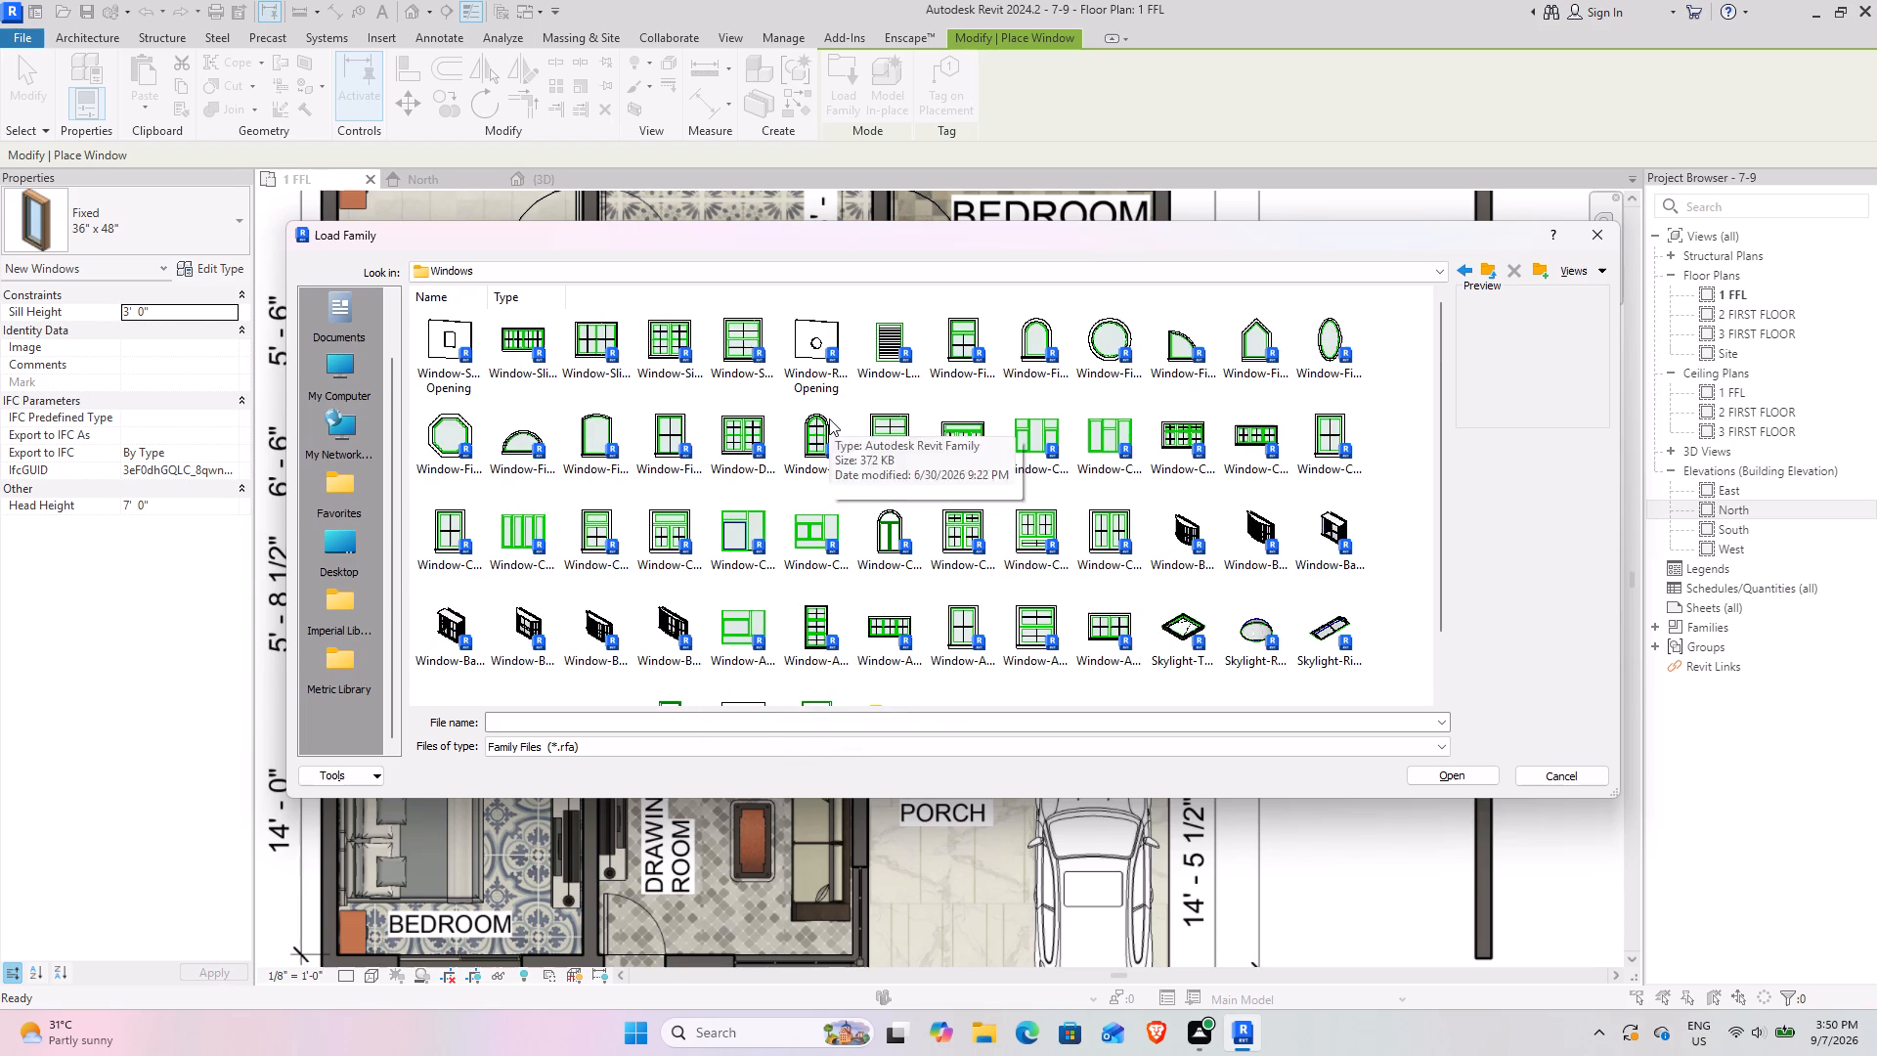
scroll(829, 418, "up", 3)
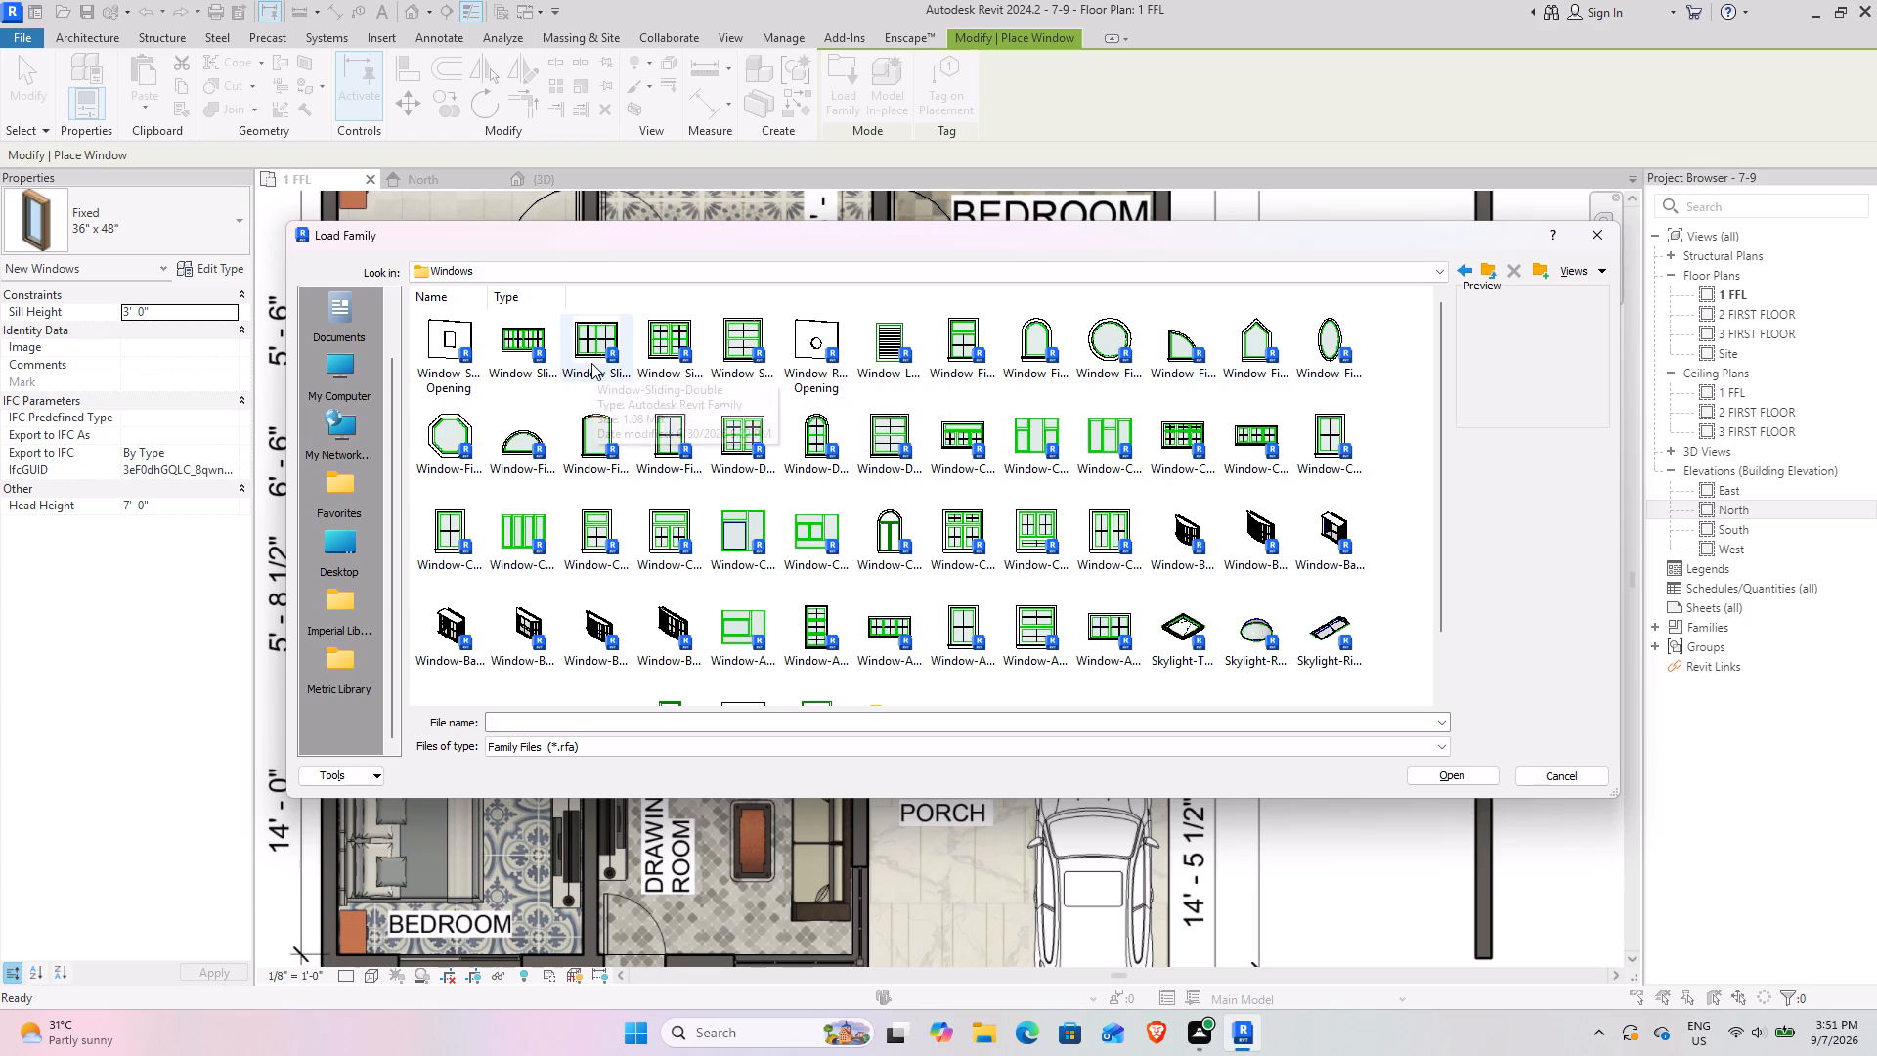
scroll(776, 590, "down", 6)
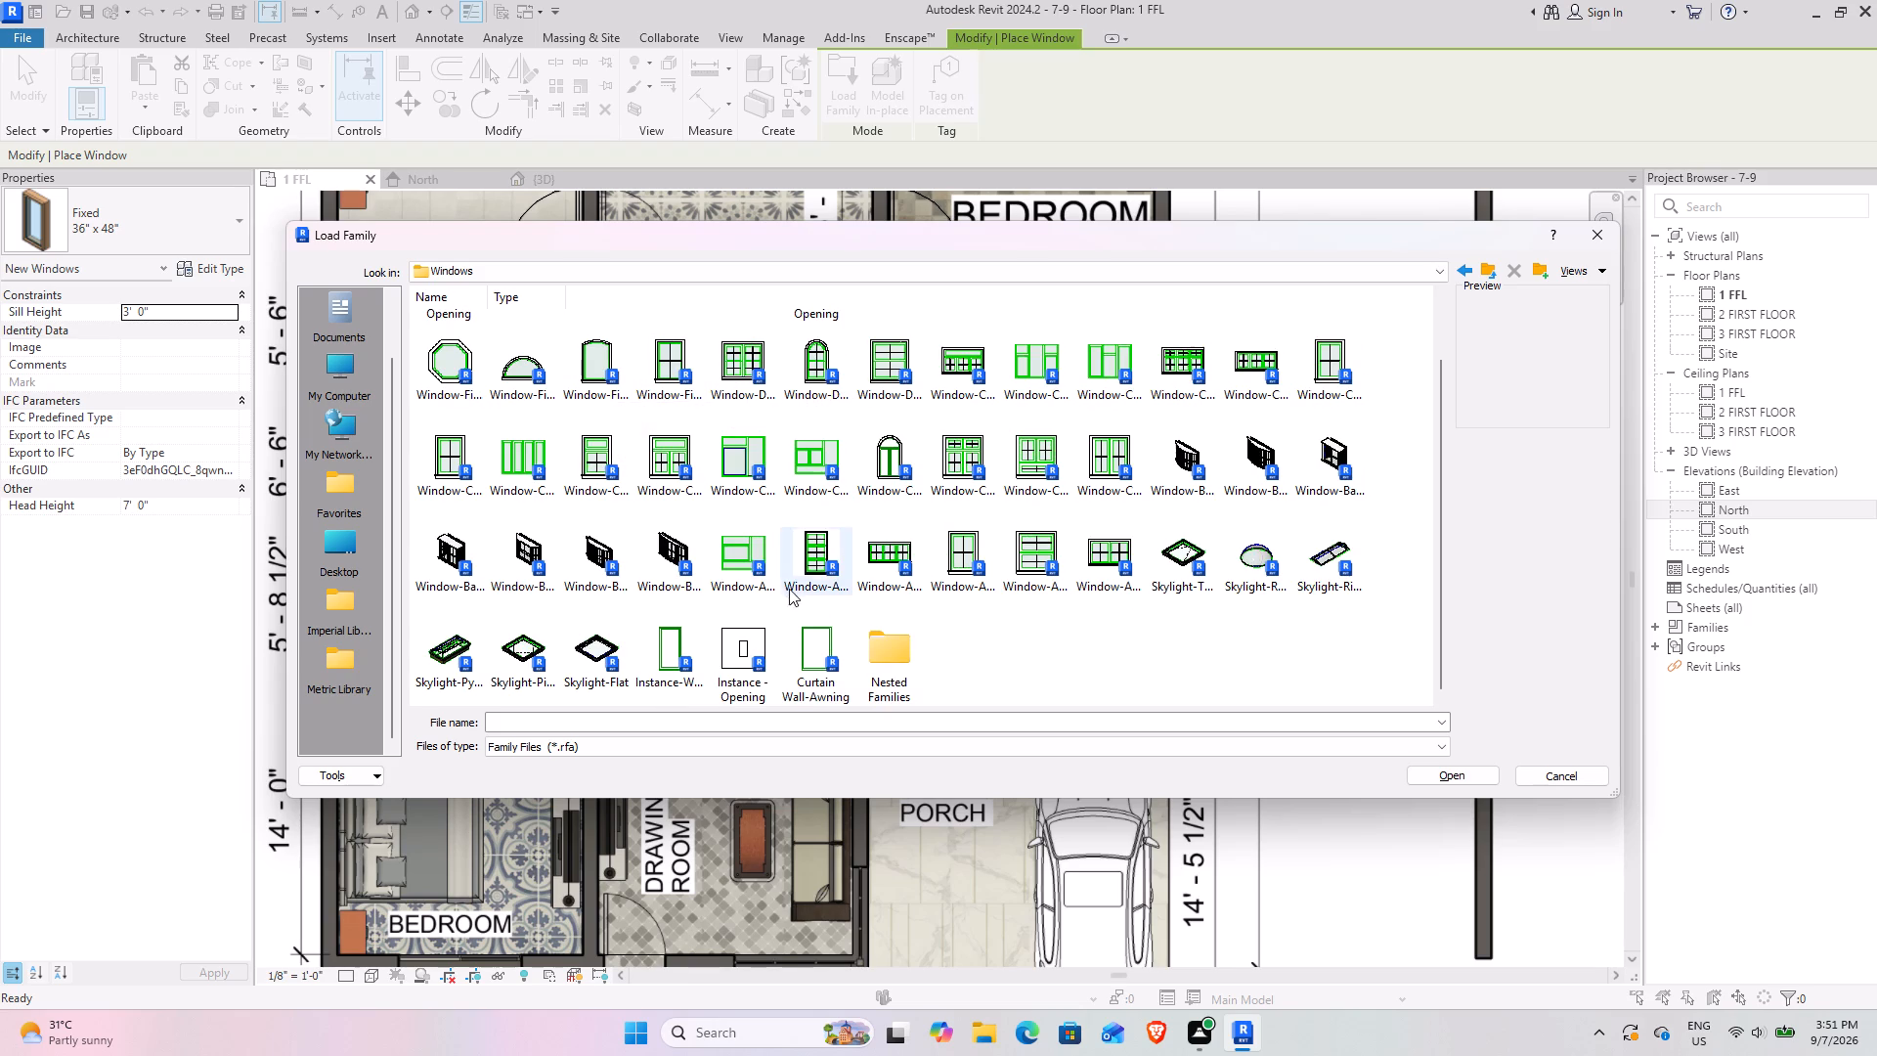
scroll(789, 589, "down", 1)
scroll(783, 494, "up", 7)
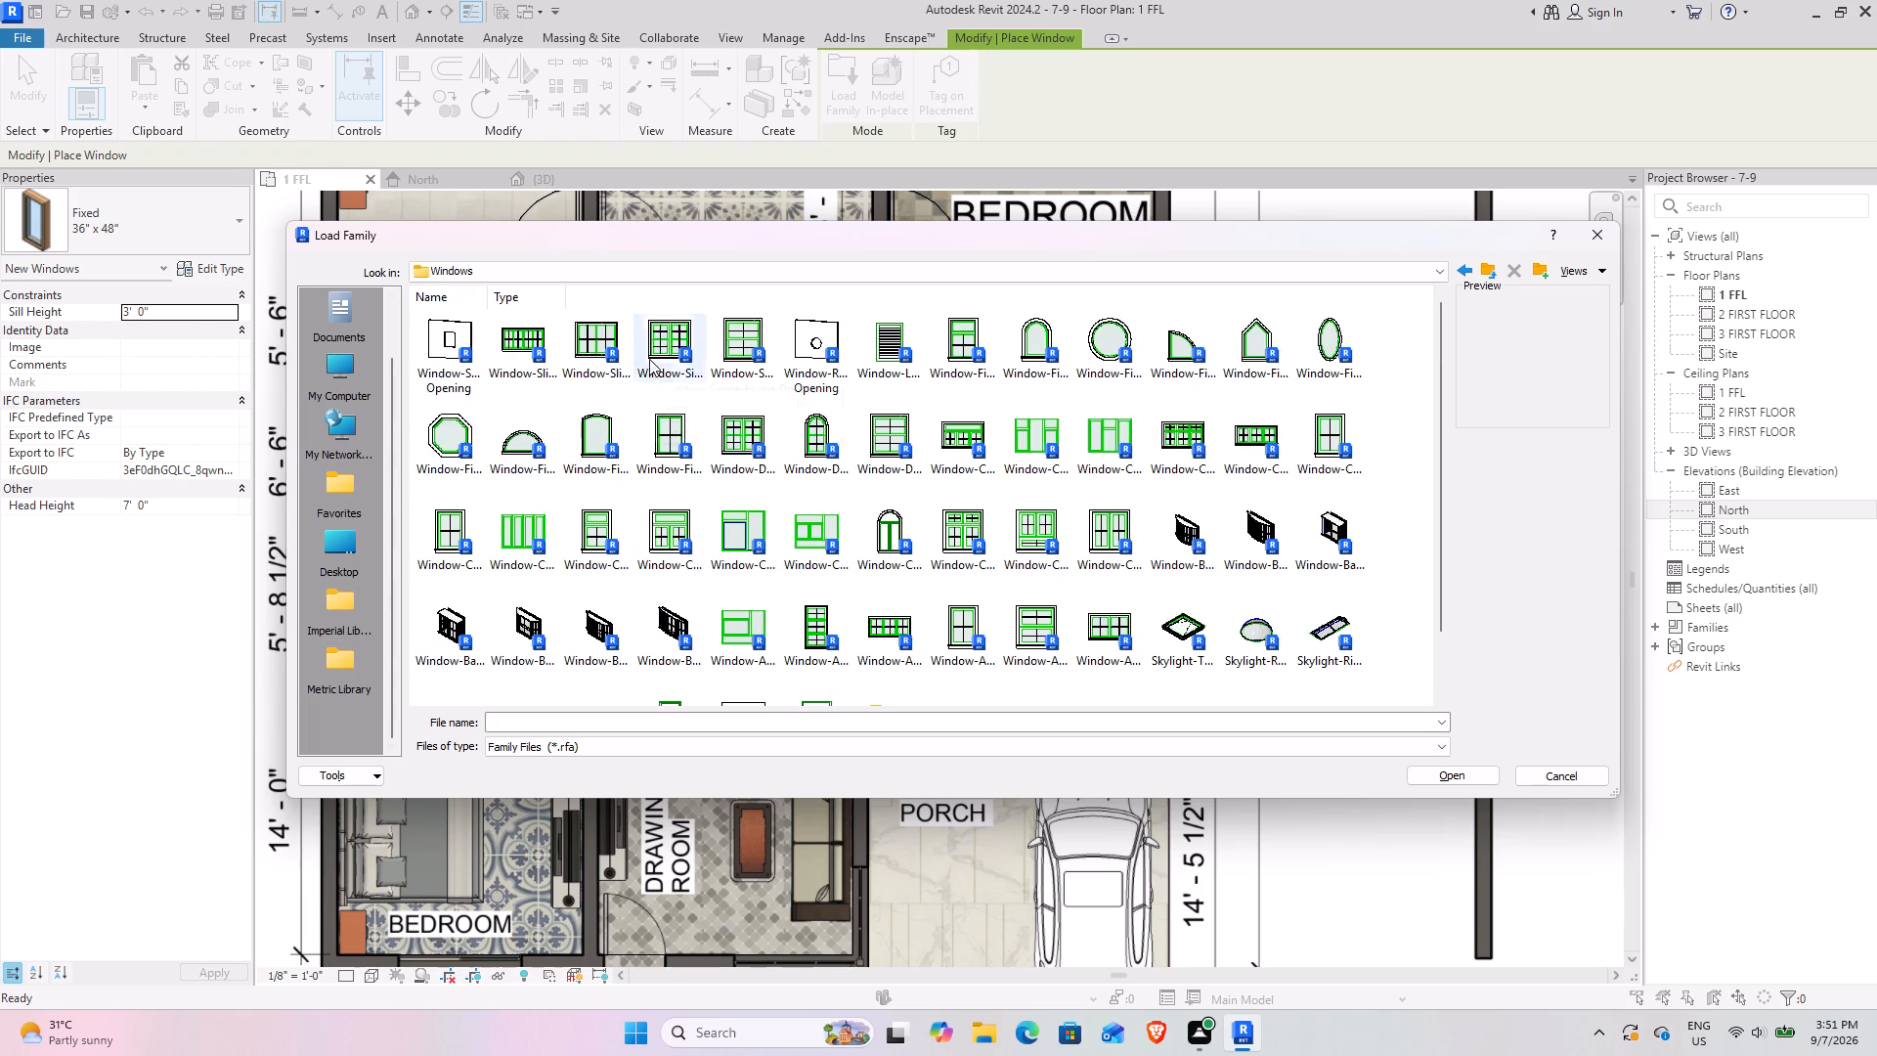
Load the Window-Sliding-Double family into the project.
left_click(589, 342)
left_click(1455, 779)
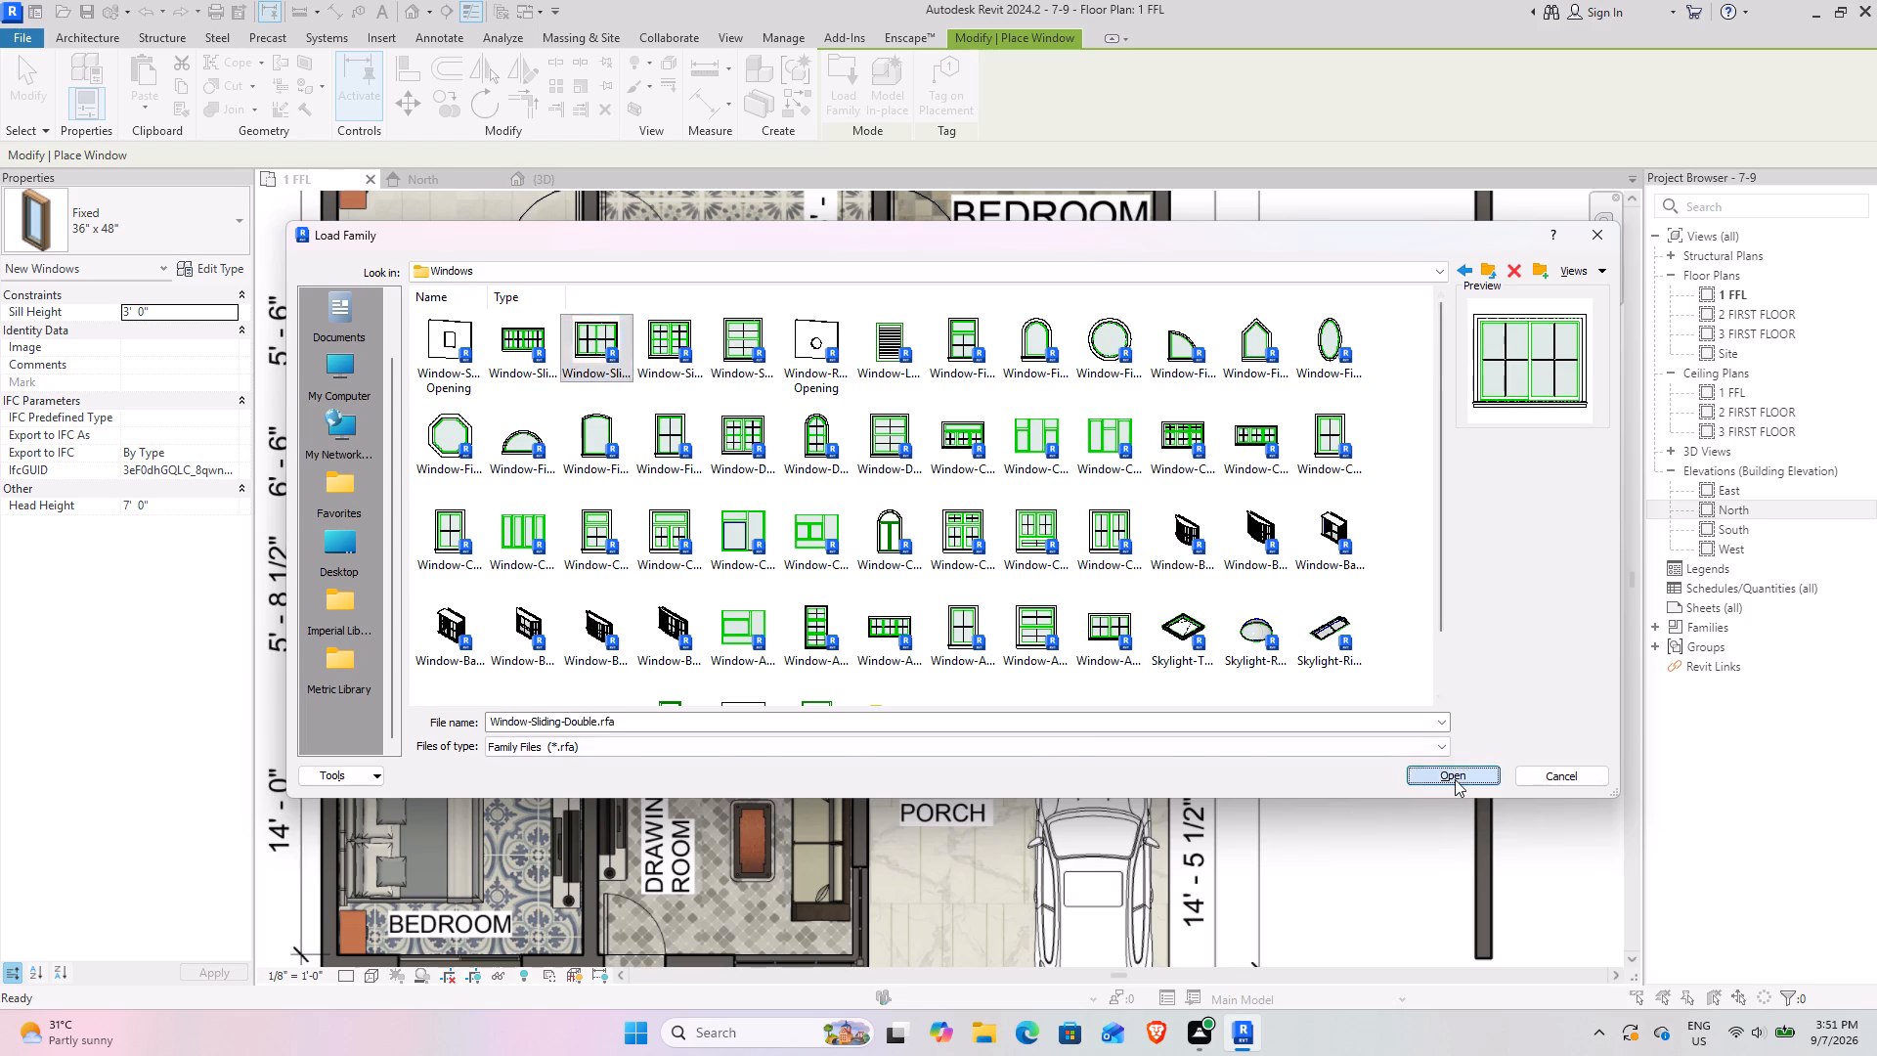
left_click(839, 960)
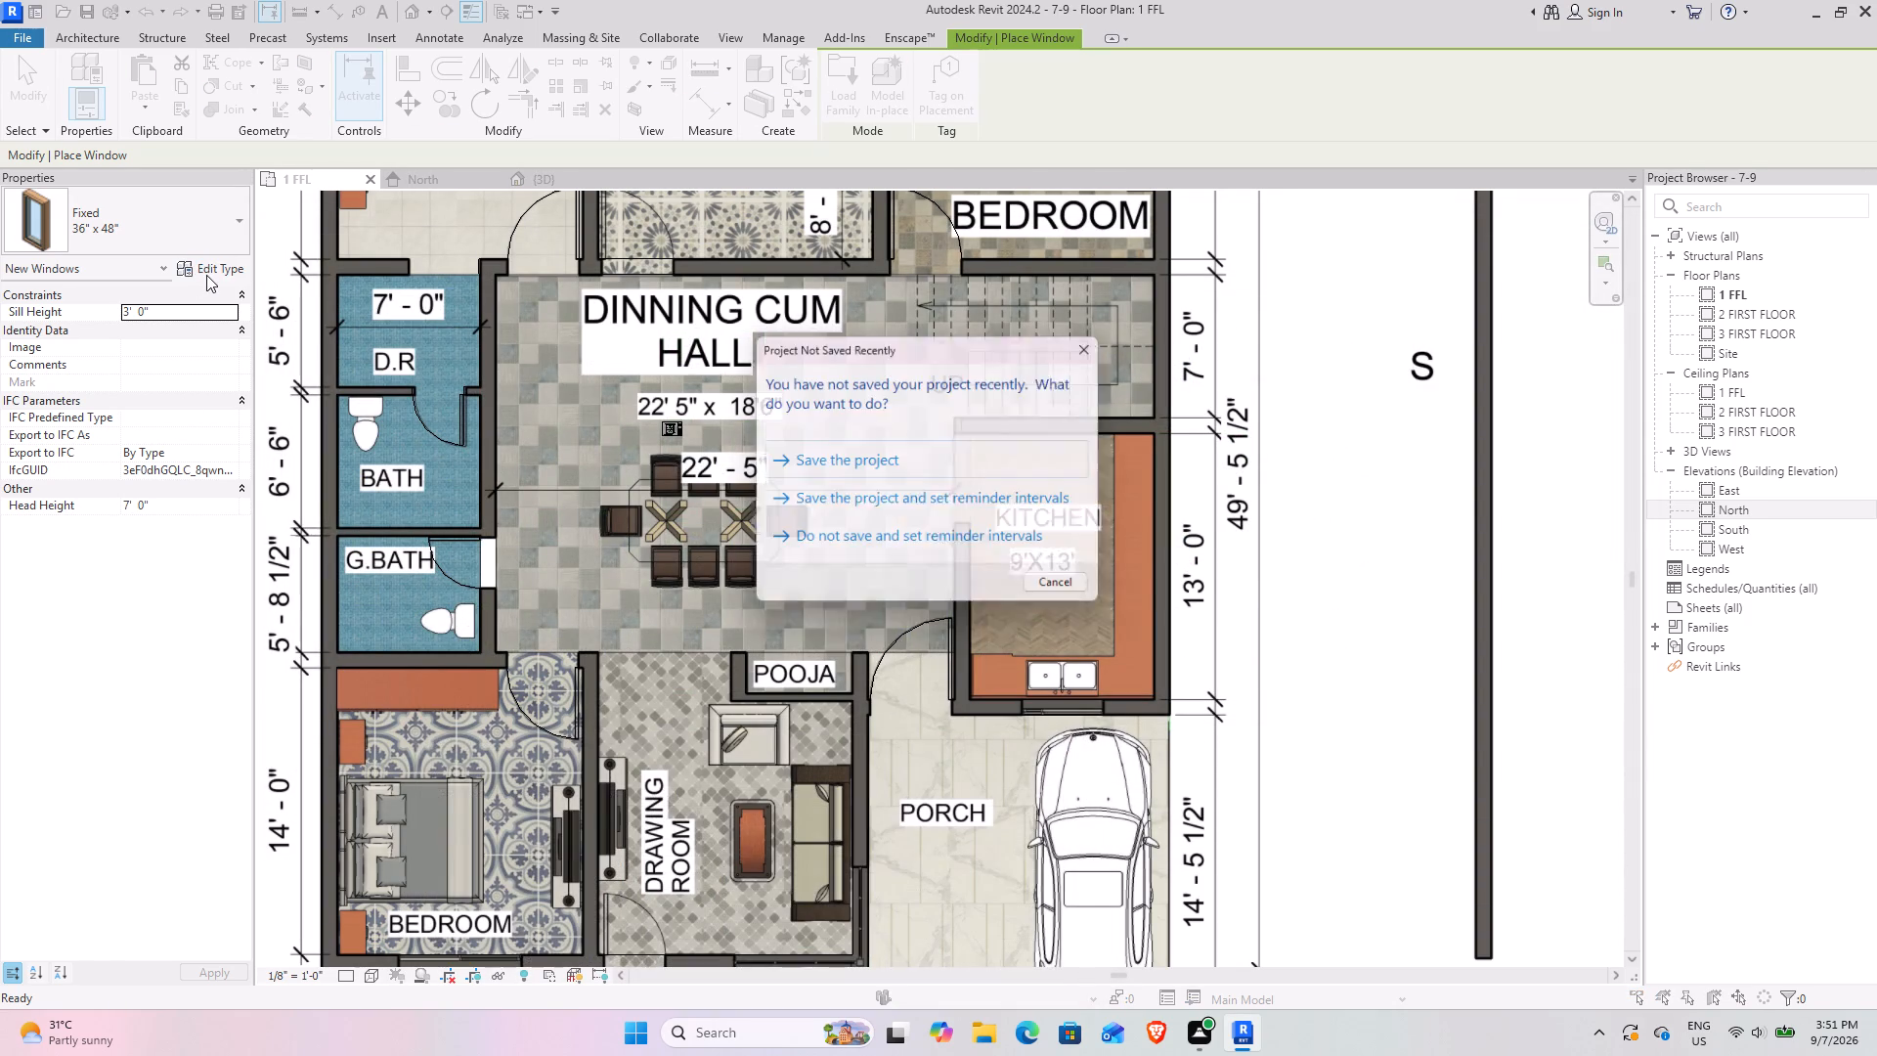
Save the project.
left_click(895, 461)
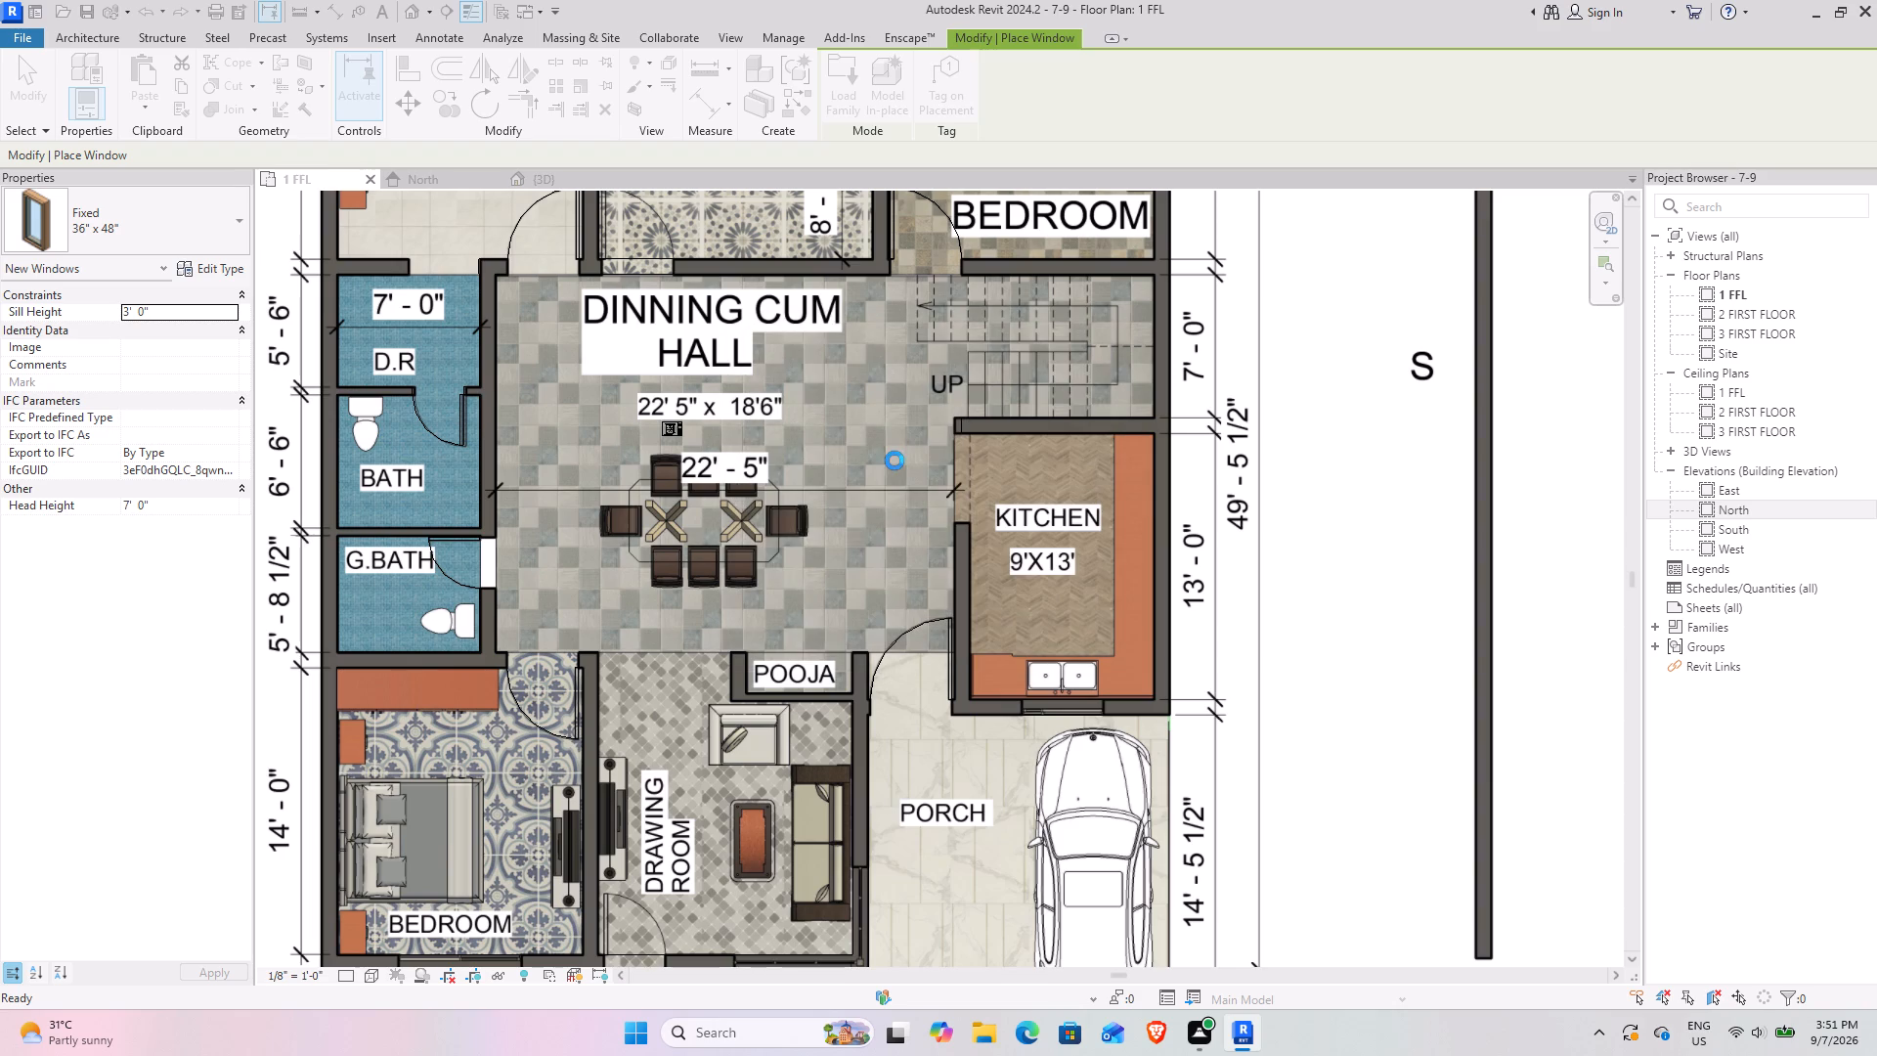
Duplicate the 60" x 48" type of Window-Sliding-Double as a new type named BEDR.
left_click(232, 260)
left_click(1297, 281)
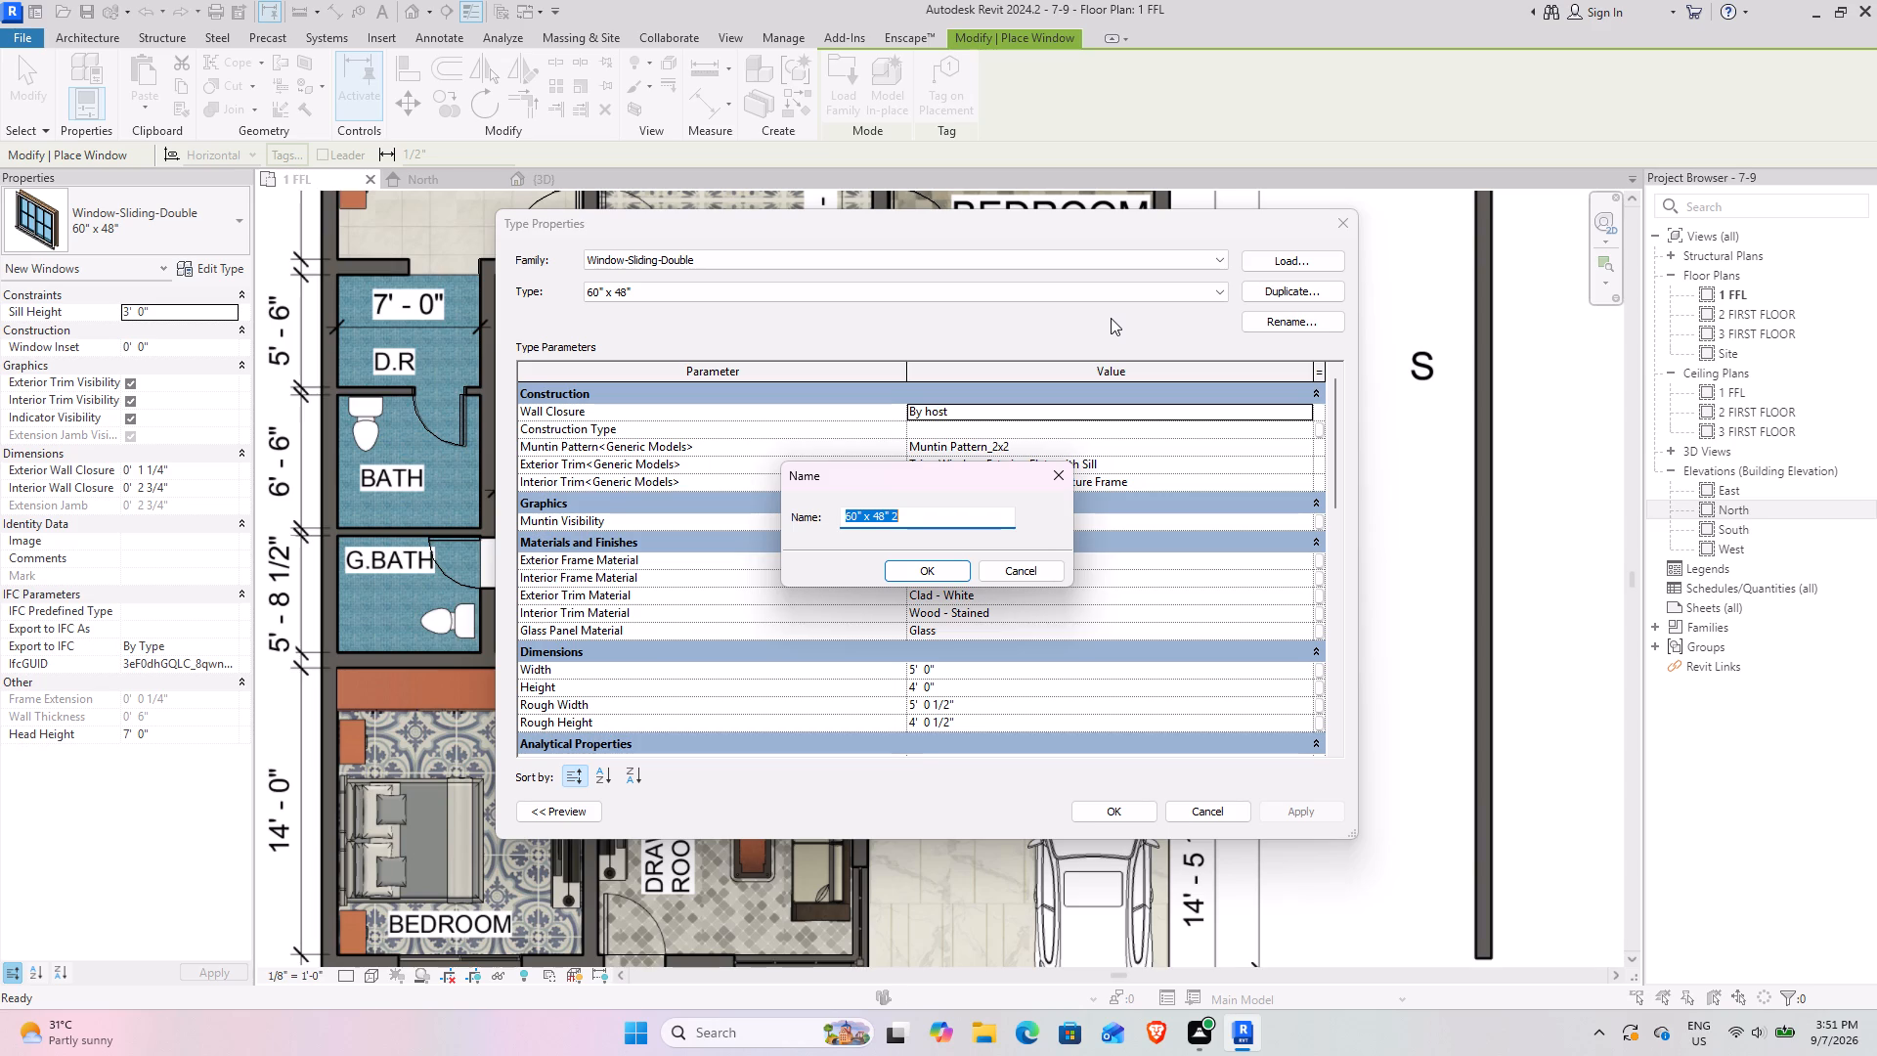
key("b")
type("EDR")
left_click(921, 561)
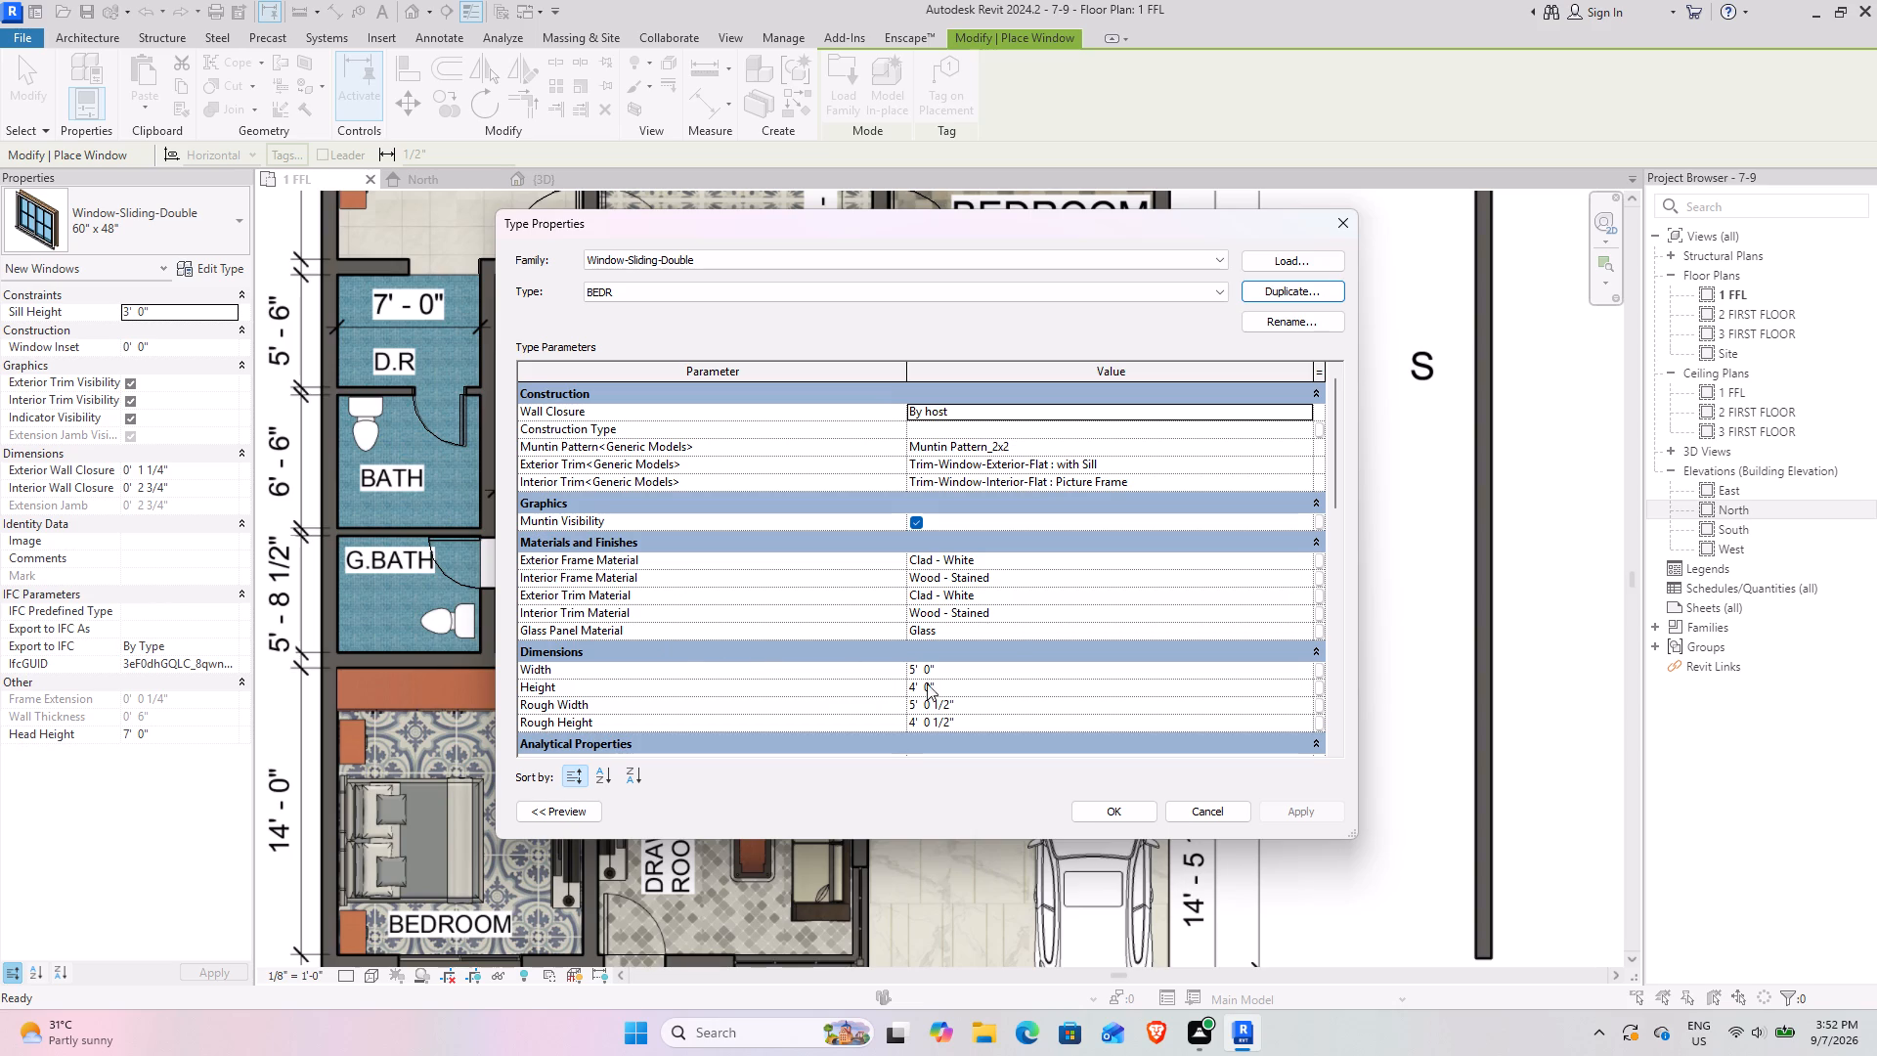
Set the BEDR window type's width to 6' 0" and height to 5' 6".
left_click(950, 674)
key("6")
key("Return")
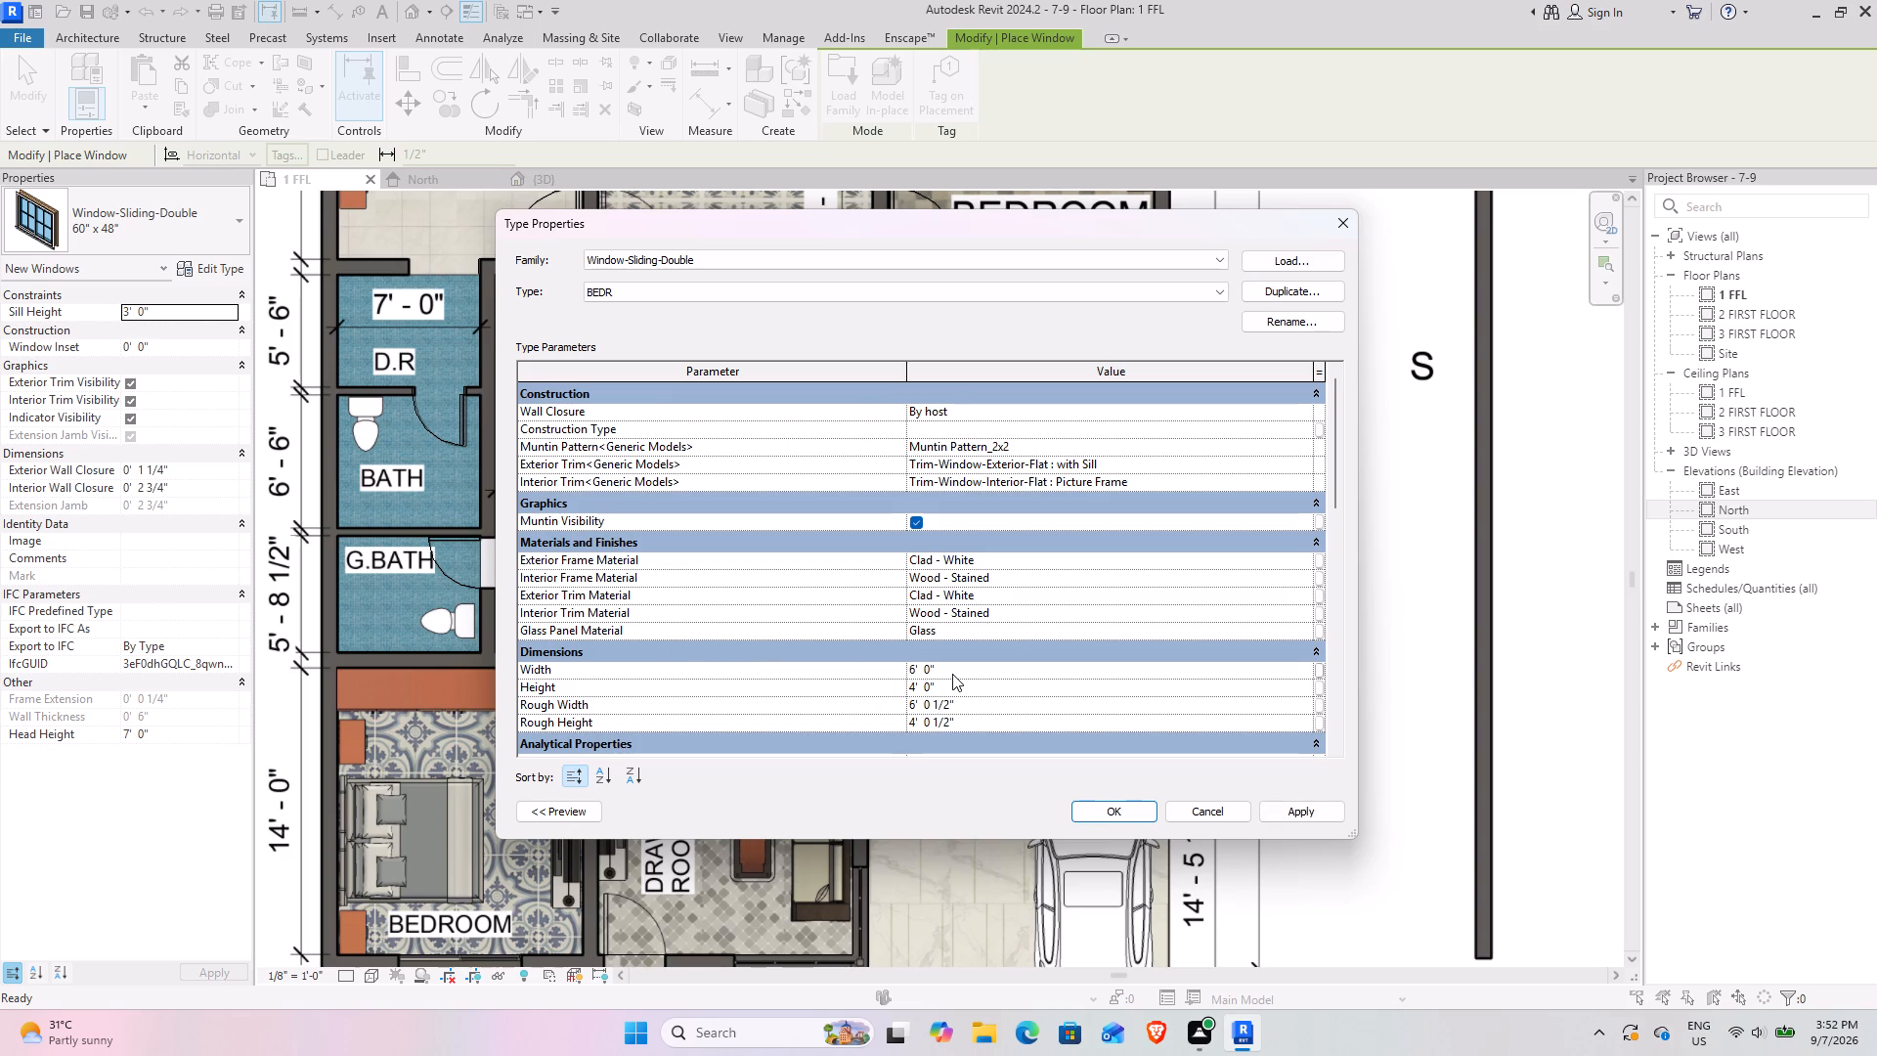
left_click(947, 685)
type("5'")
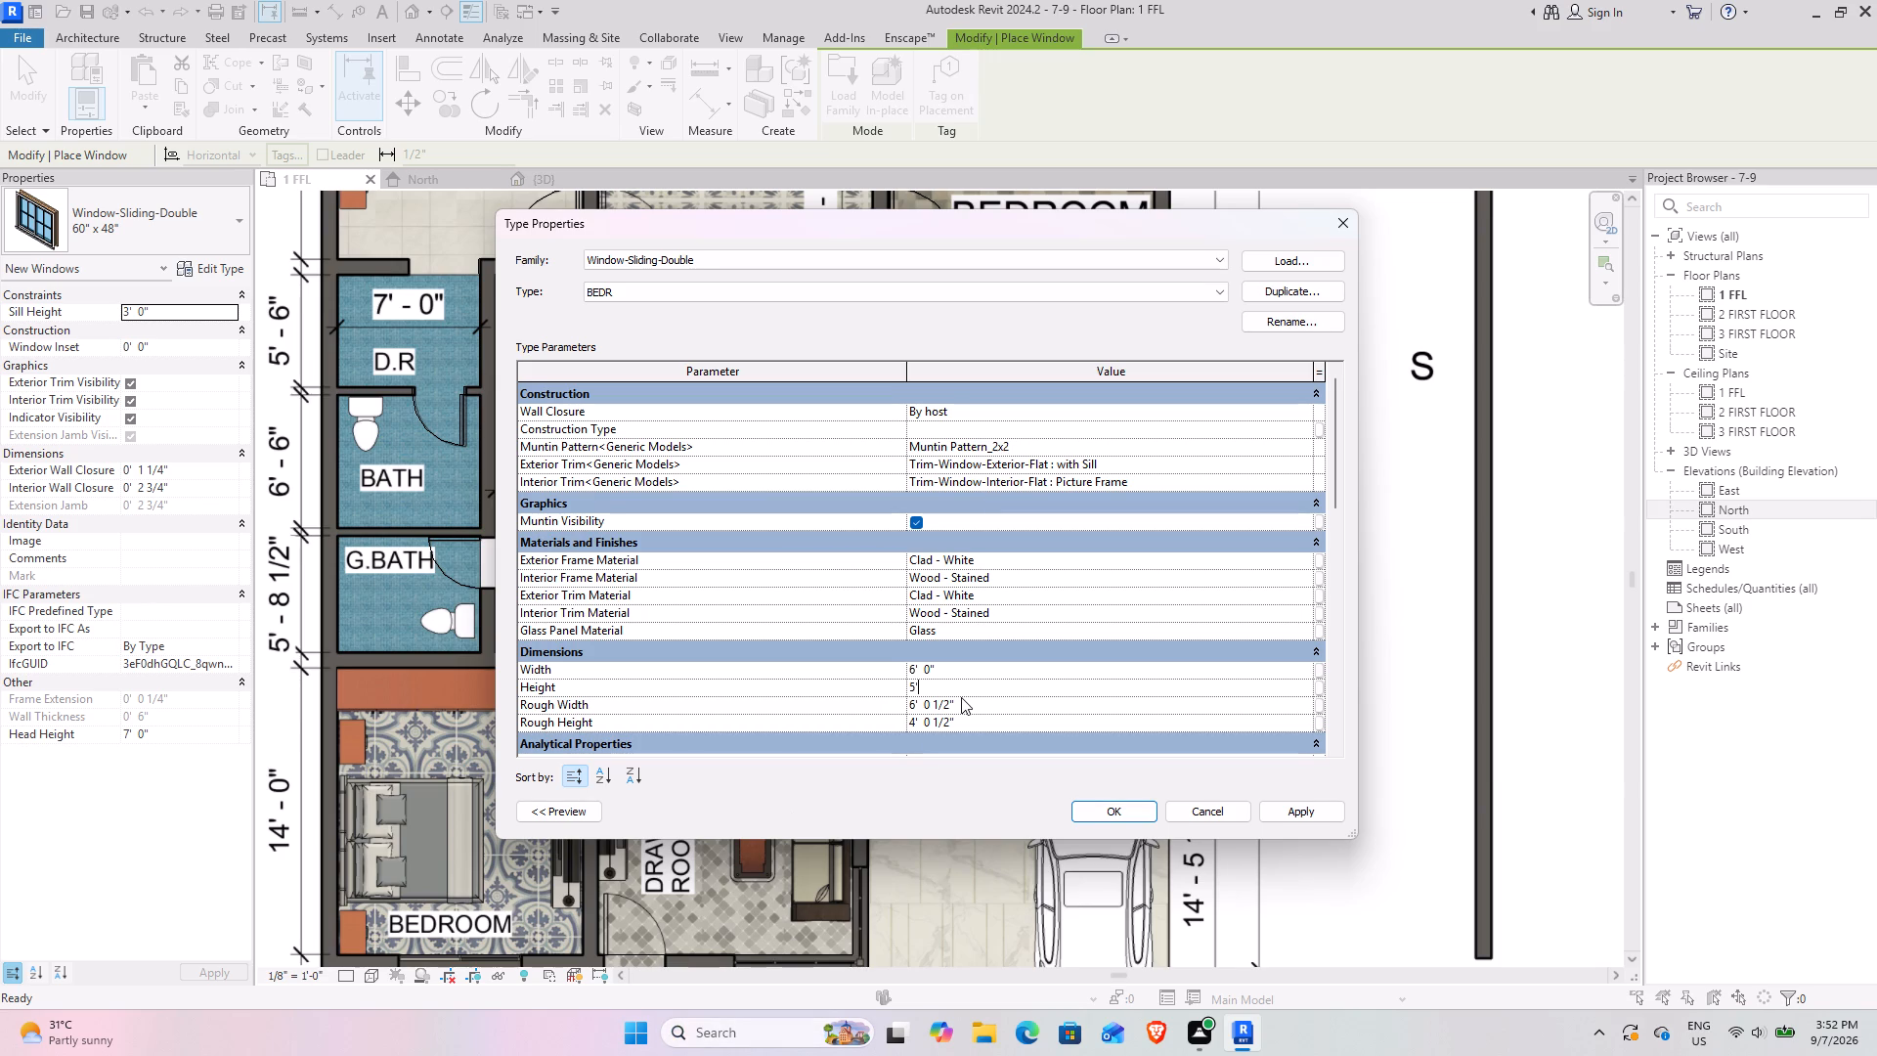
key("6")
key("Return")
left_click(1316, 816)
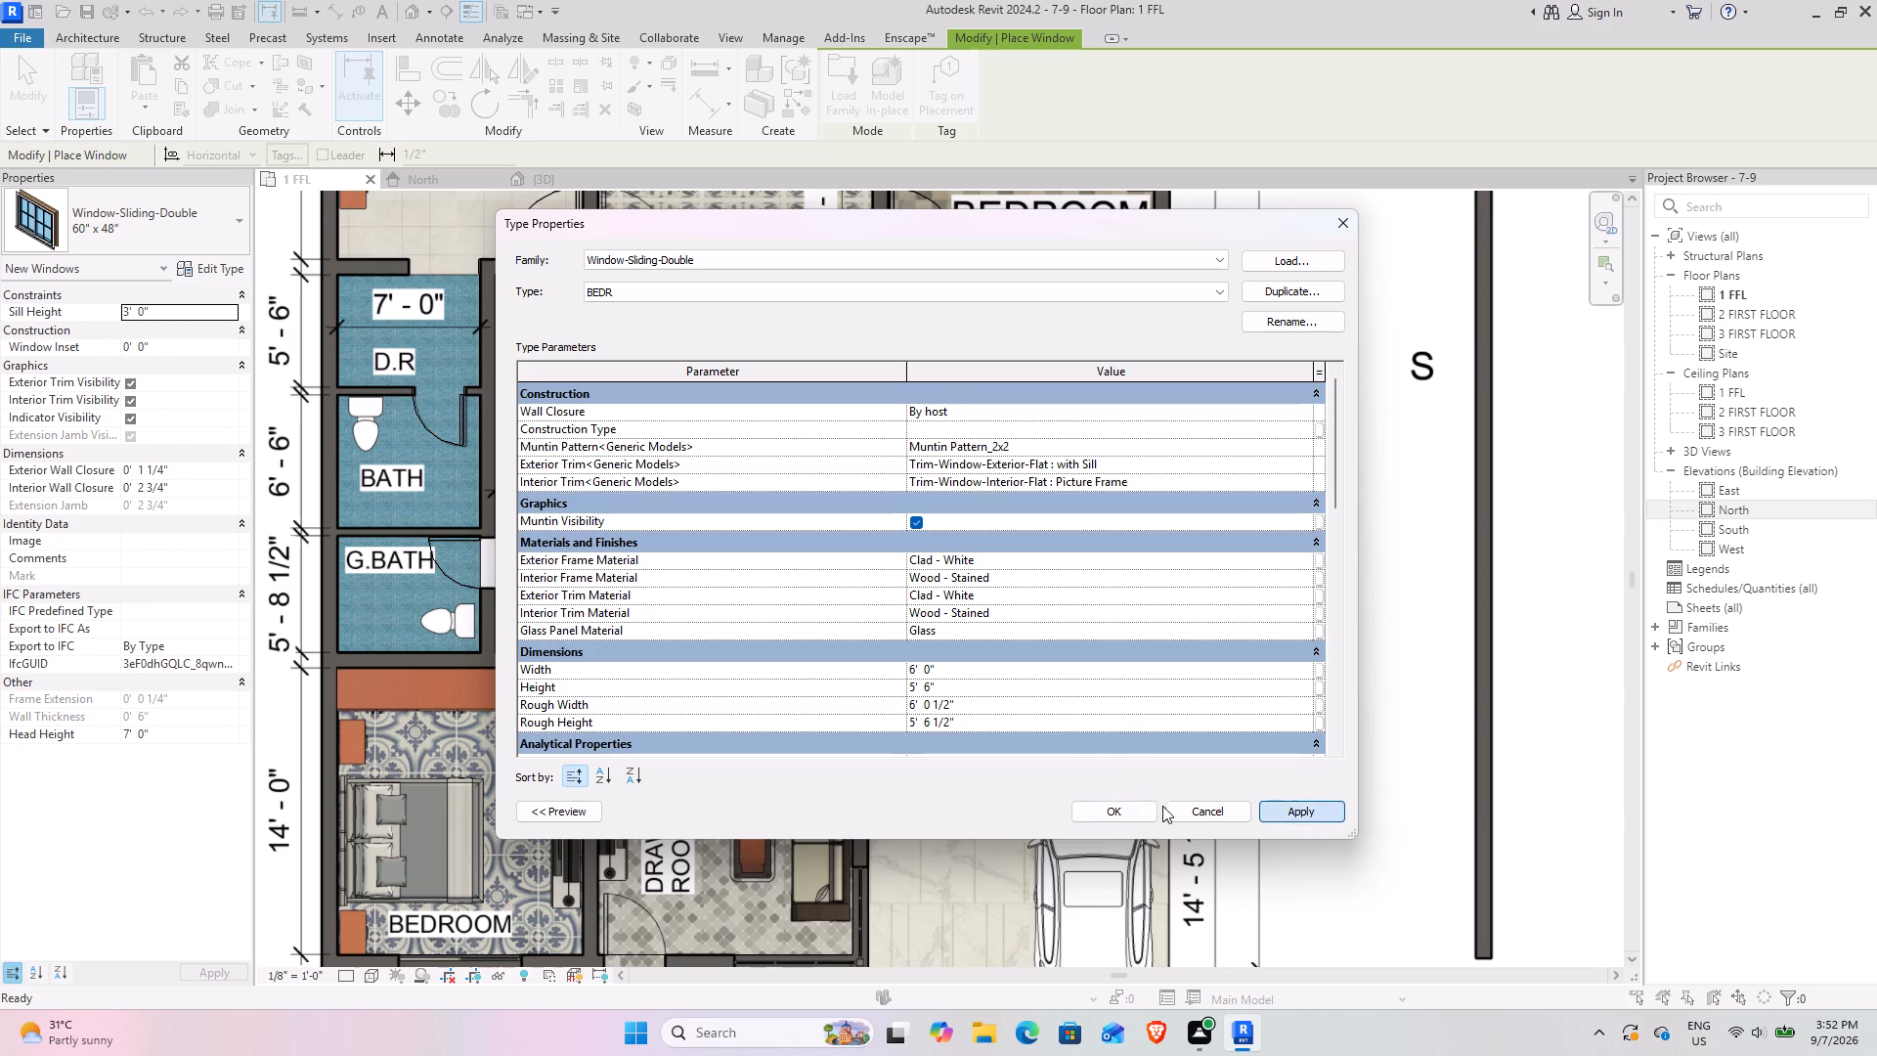
left_click(1116, 812)
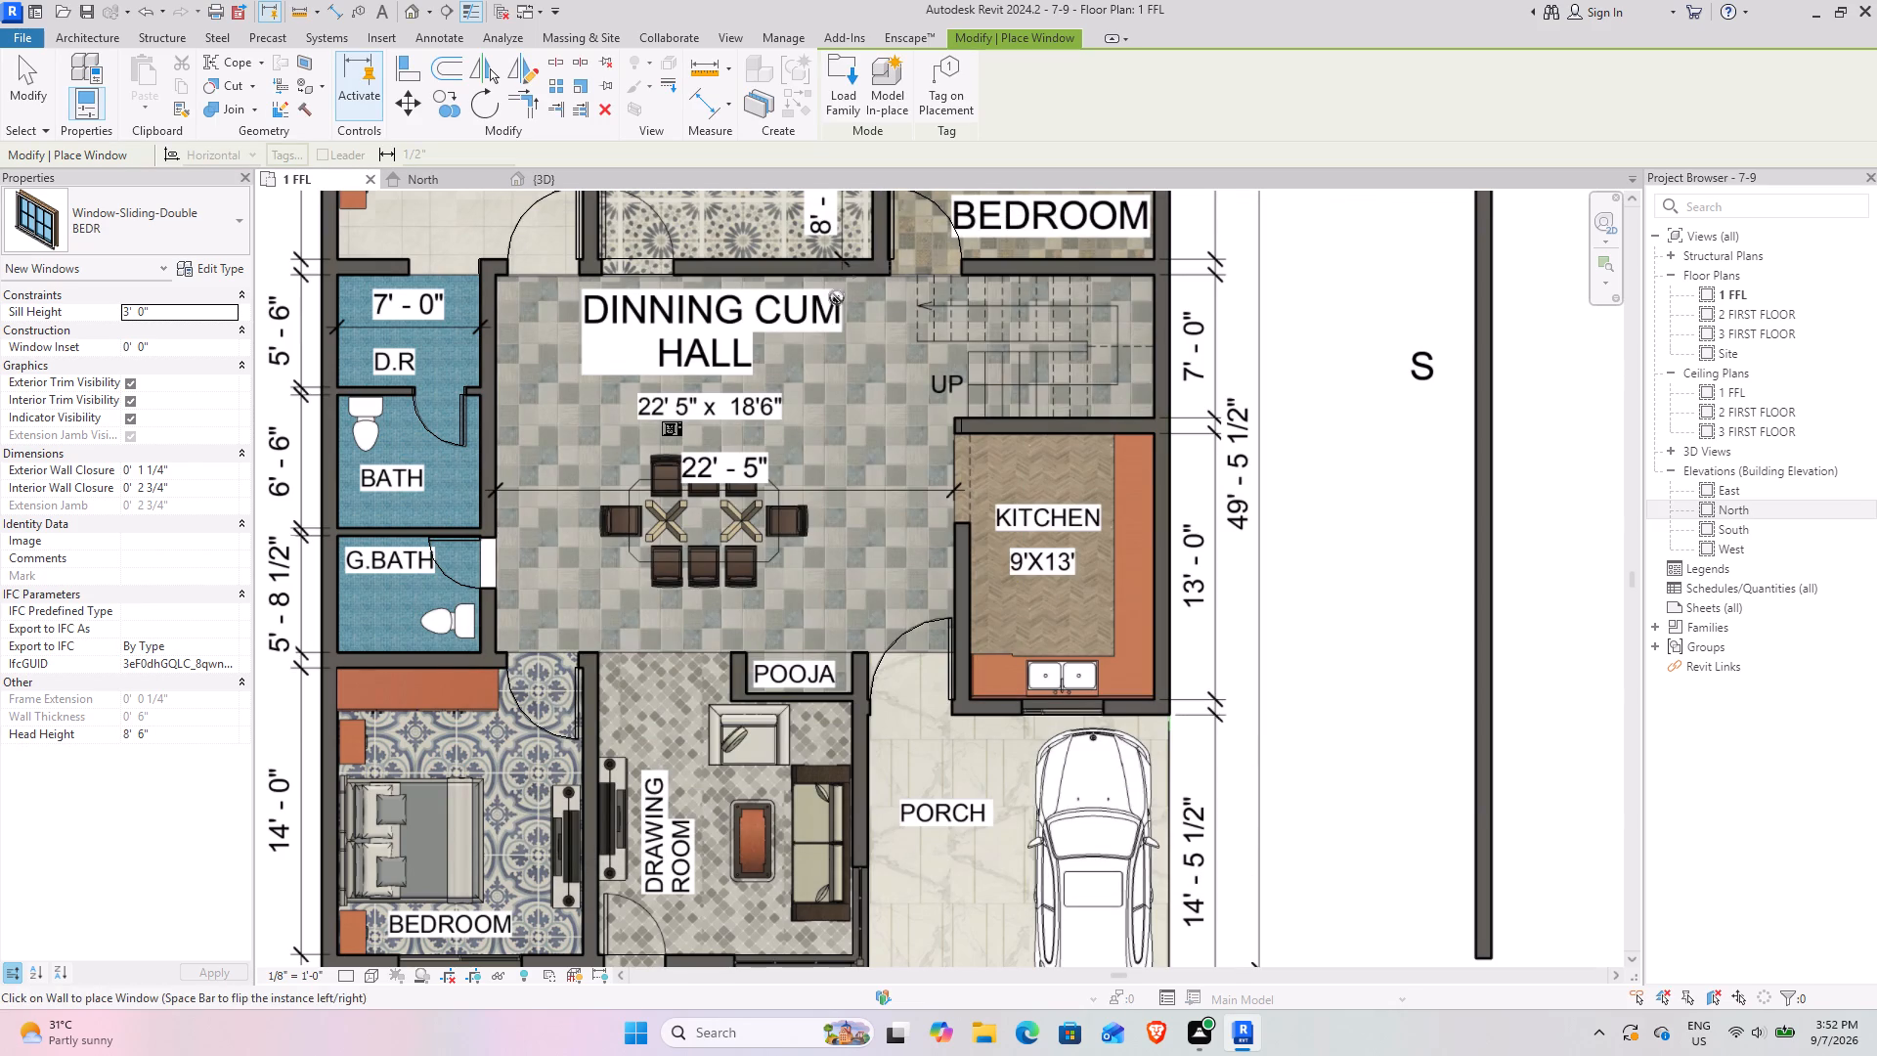
Place a BEDR sliding window with a 2' 6" sill height over the drawn window in the plan's upper-left bedroom.
middle_click_drag(470, 396, 647, 815)
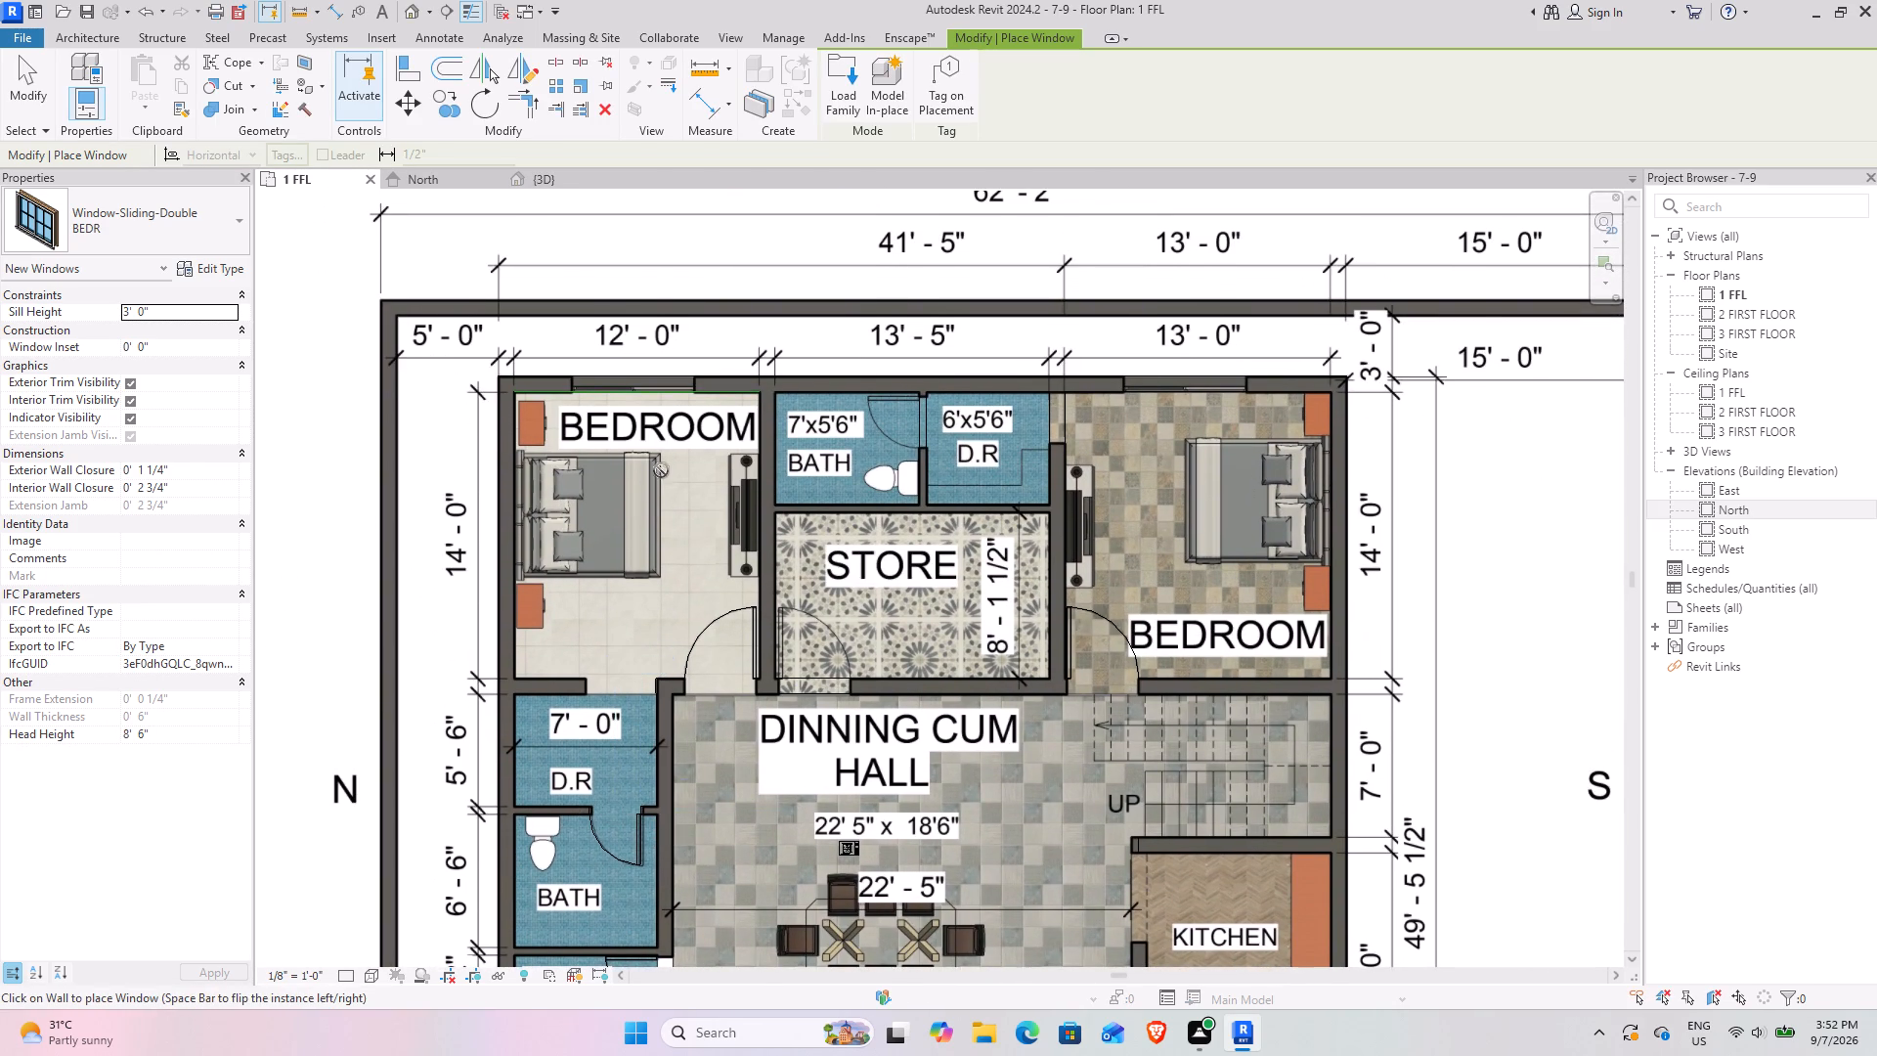
scroll(634, 380, "up", 4)
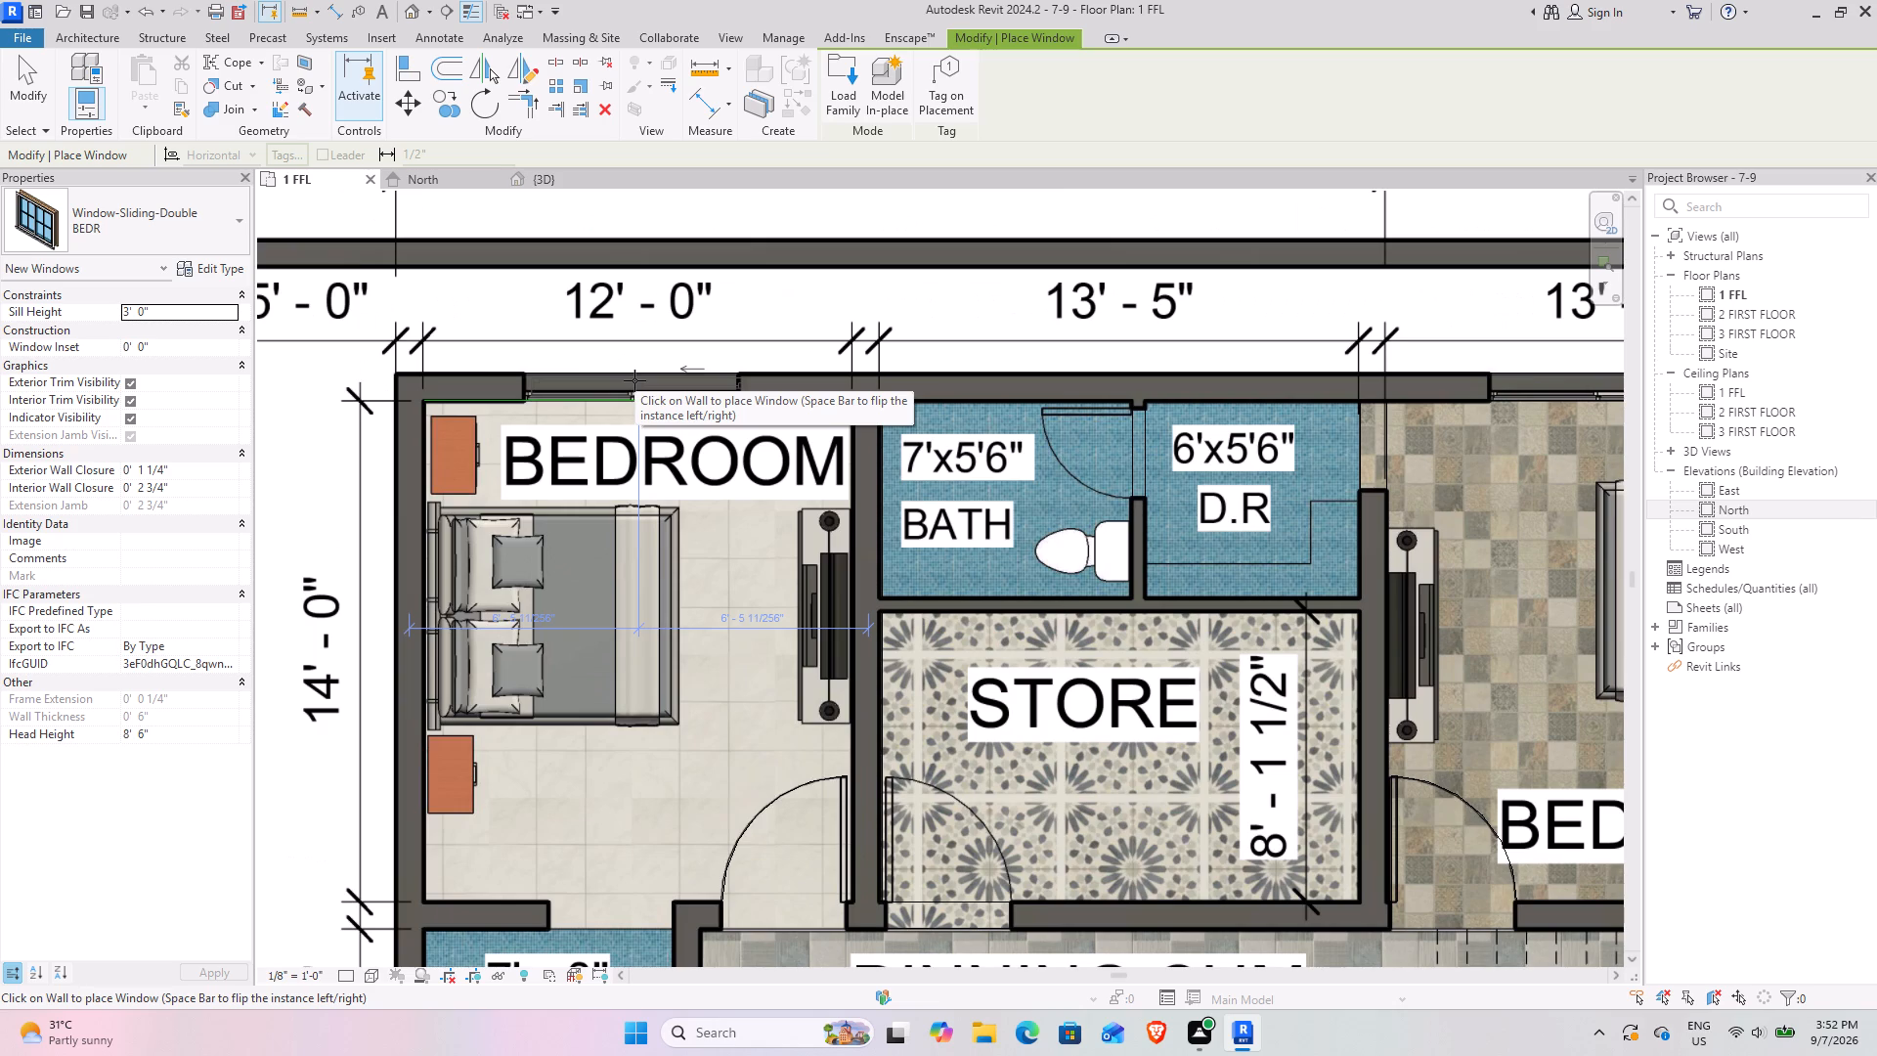
left_click(190, 318)
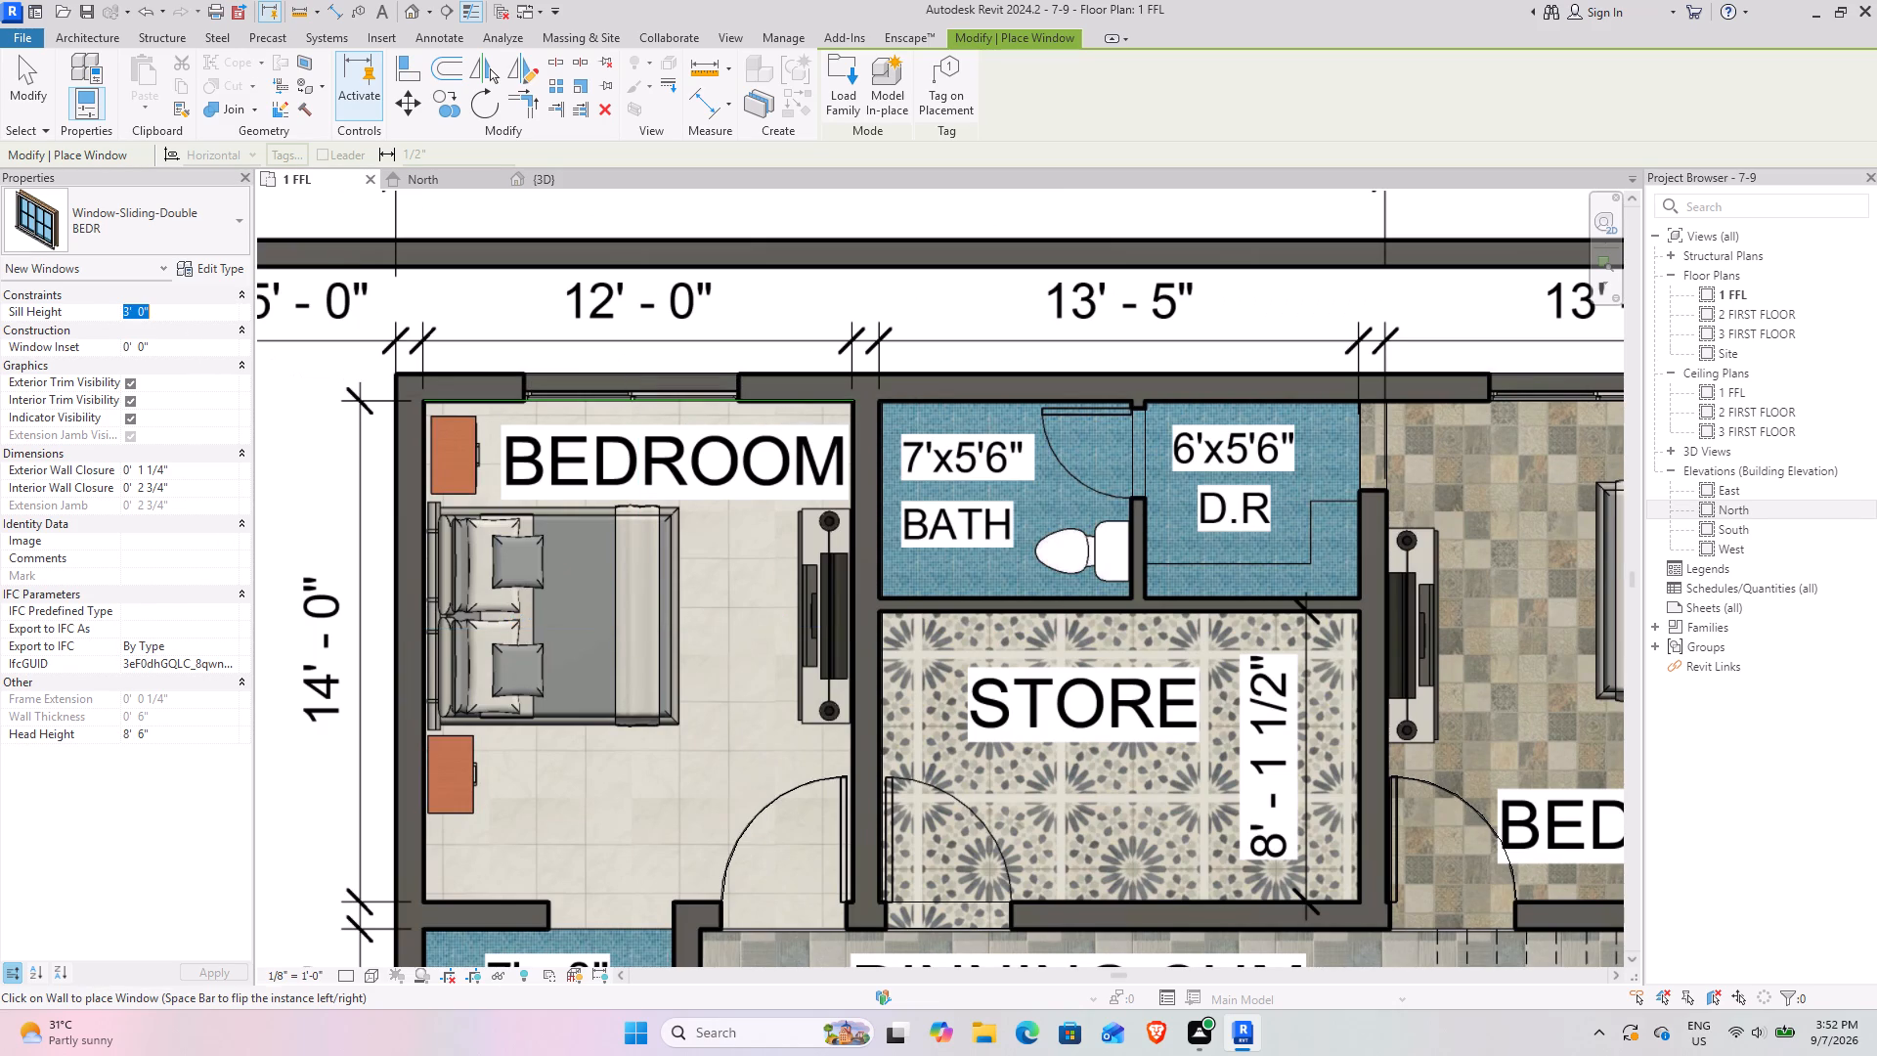
type("2.5")
key("Return")
scroll(609, 396, "up", 8)
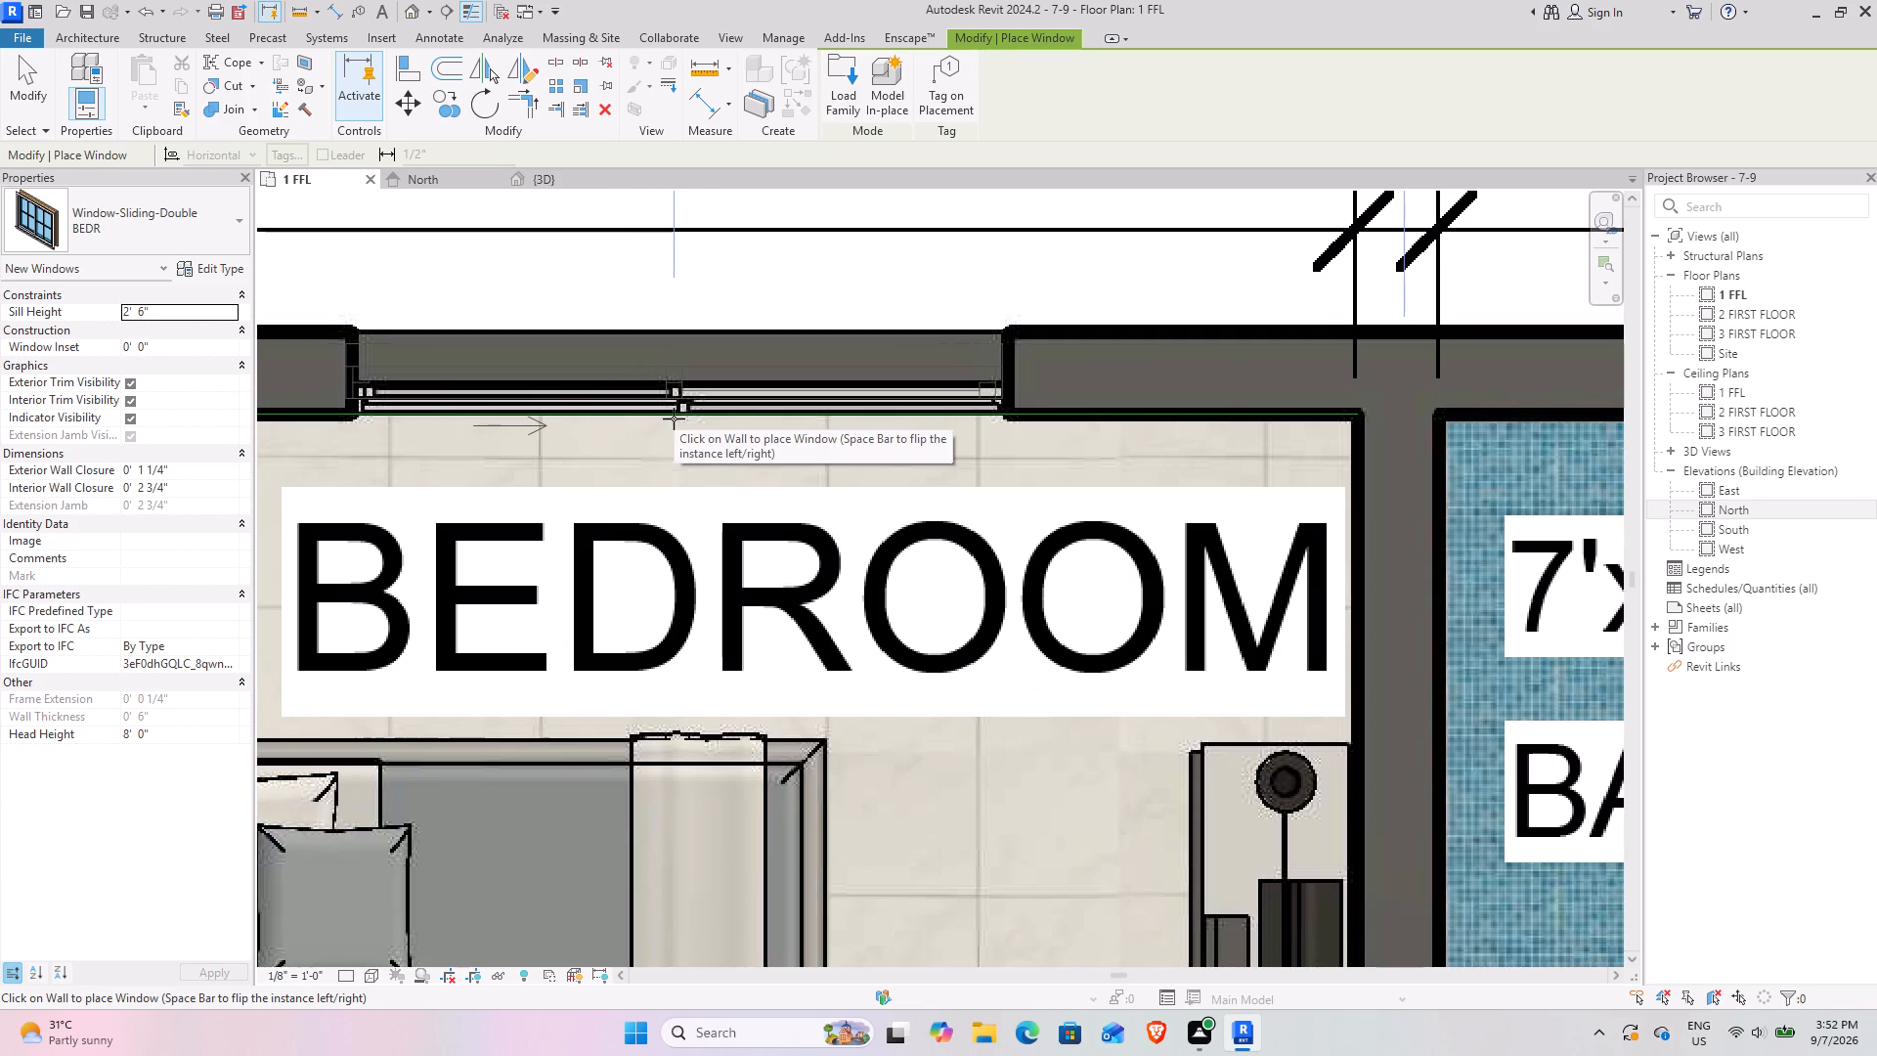
left_click(674, 418)
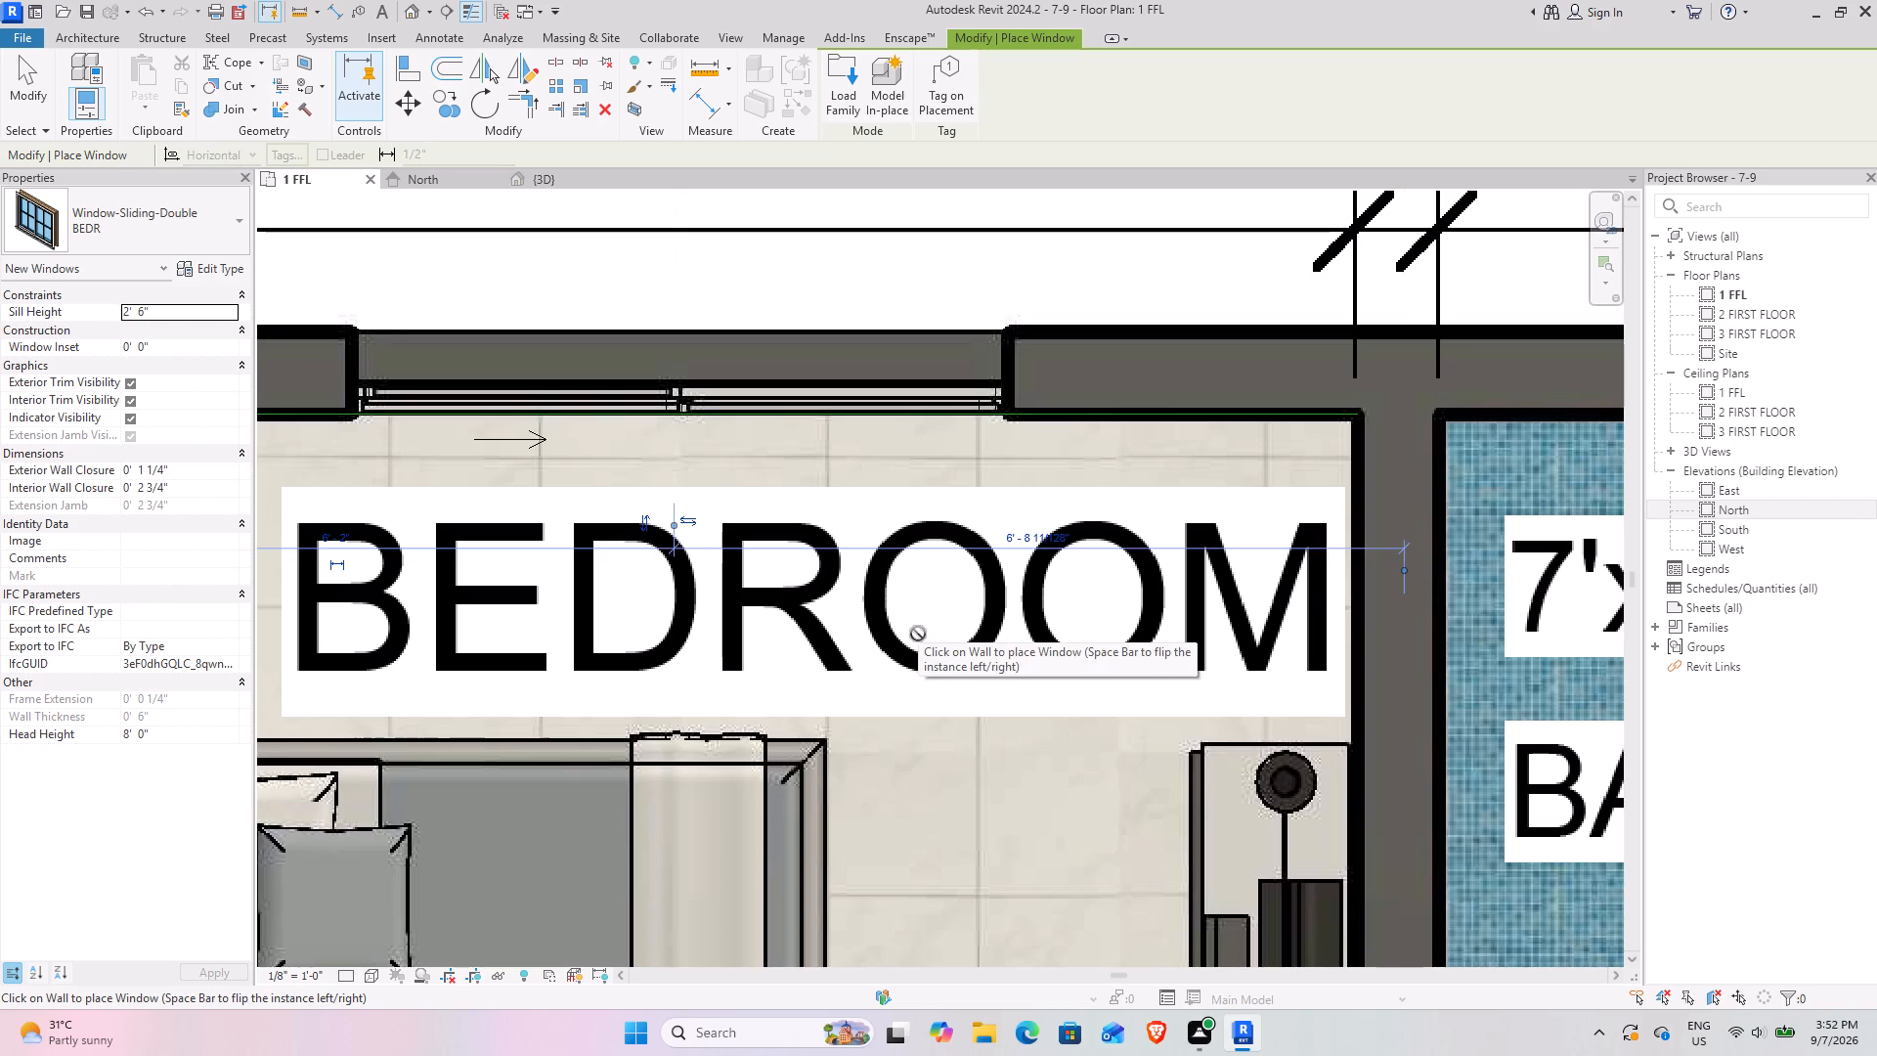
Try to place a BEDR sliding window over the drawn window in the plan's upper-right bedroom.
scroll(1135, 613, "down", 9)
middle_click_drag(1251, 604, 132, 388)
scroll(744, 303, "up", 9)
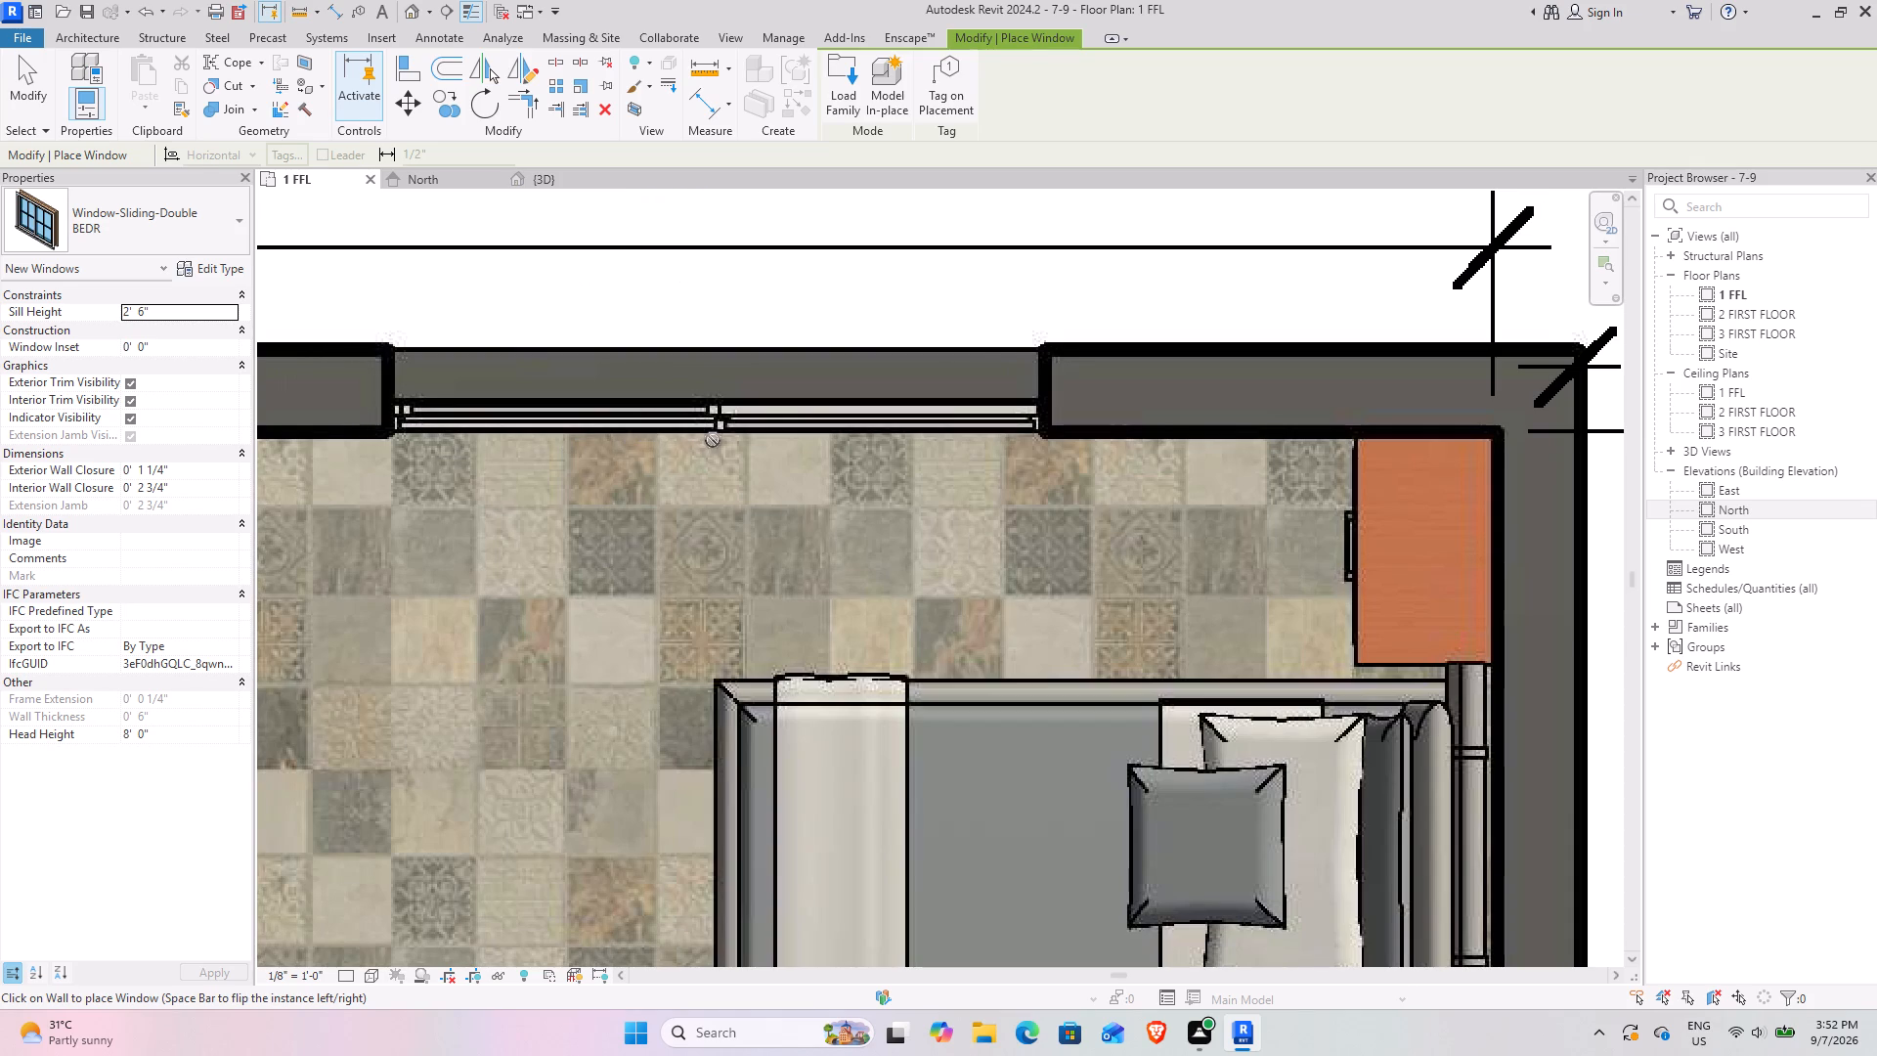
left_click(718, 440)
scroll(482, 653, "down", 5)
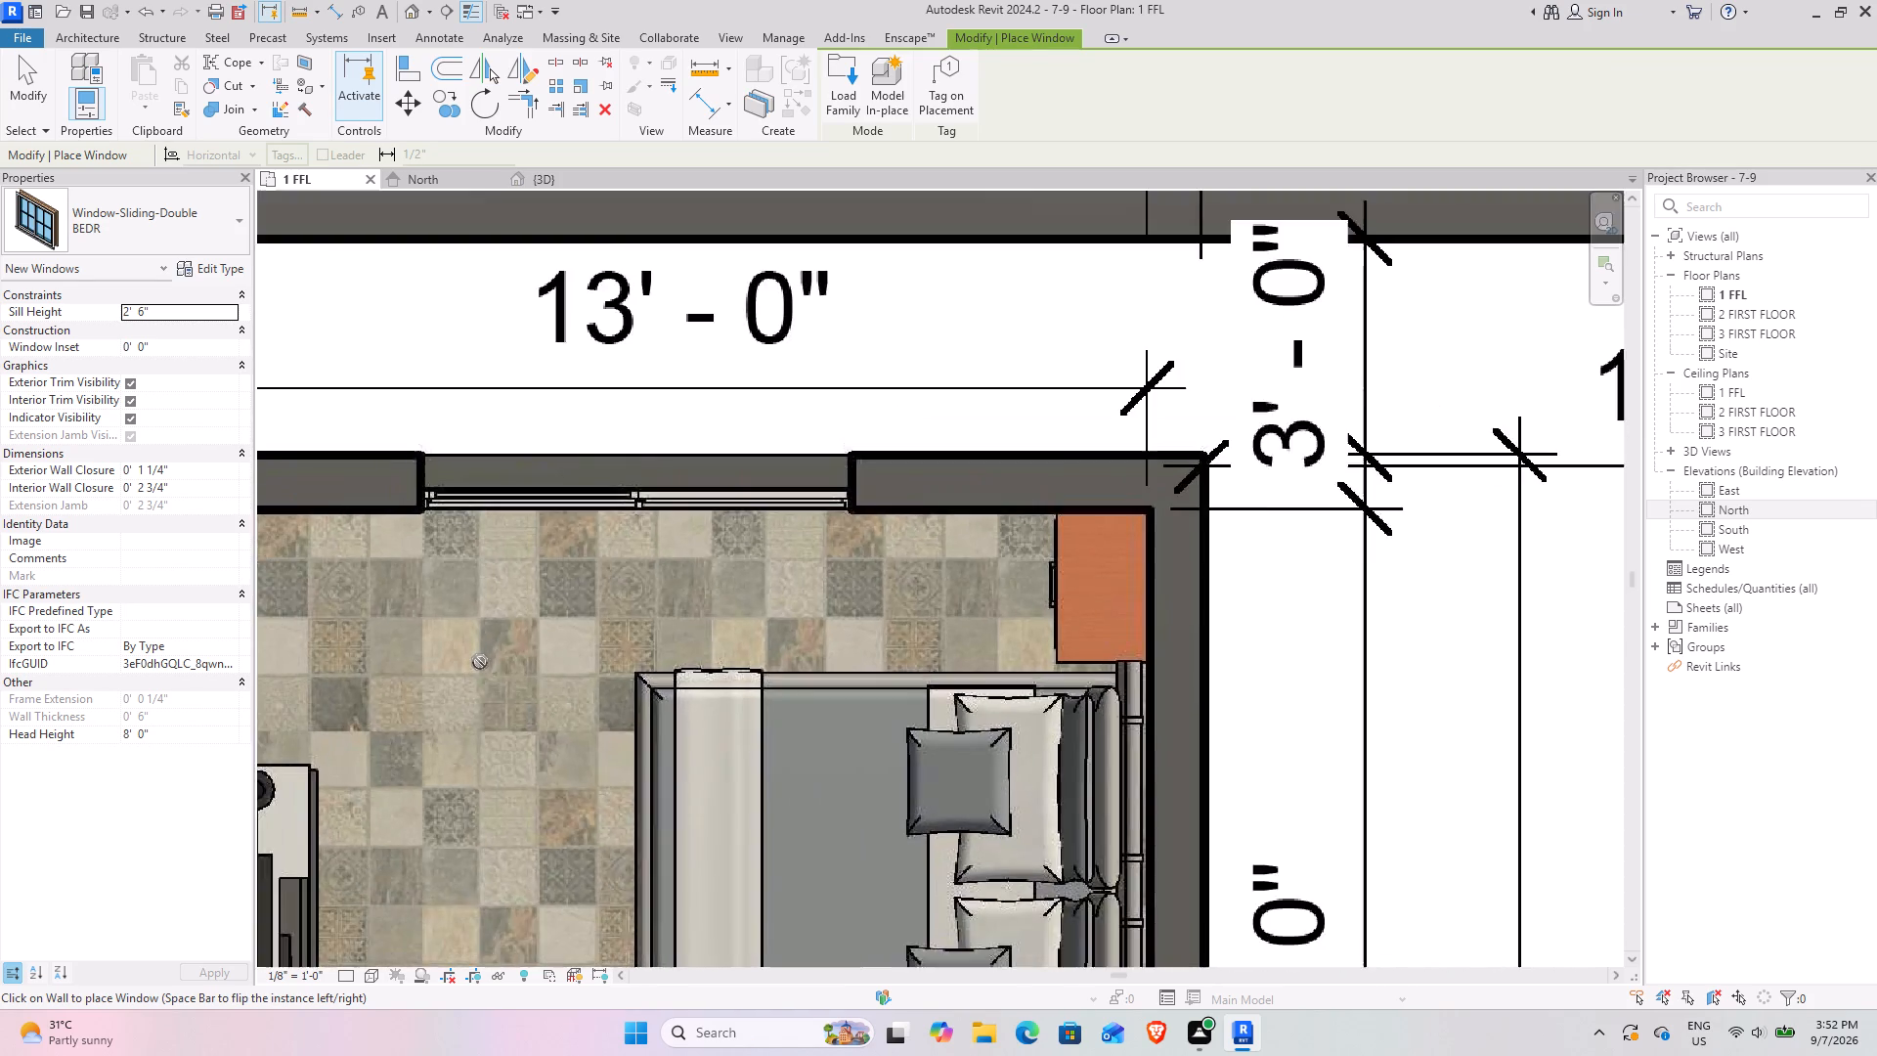
Place a BEDR sliding window over the drawn window in the outer wall of the bedroom beside the drawing room.
scroll(480, 662, "down", 3)
middle_click_drag(503, 770, 703, 246)
middle_click_drag(590, 772, 1055, 80)
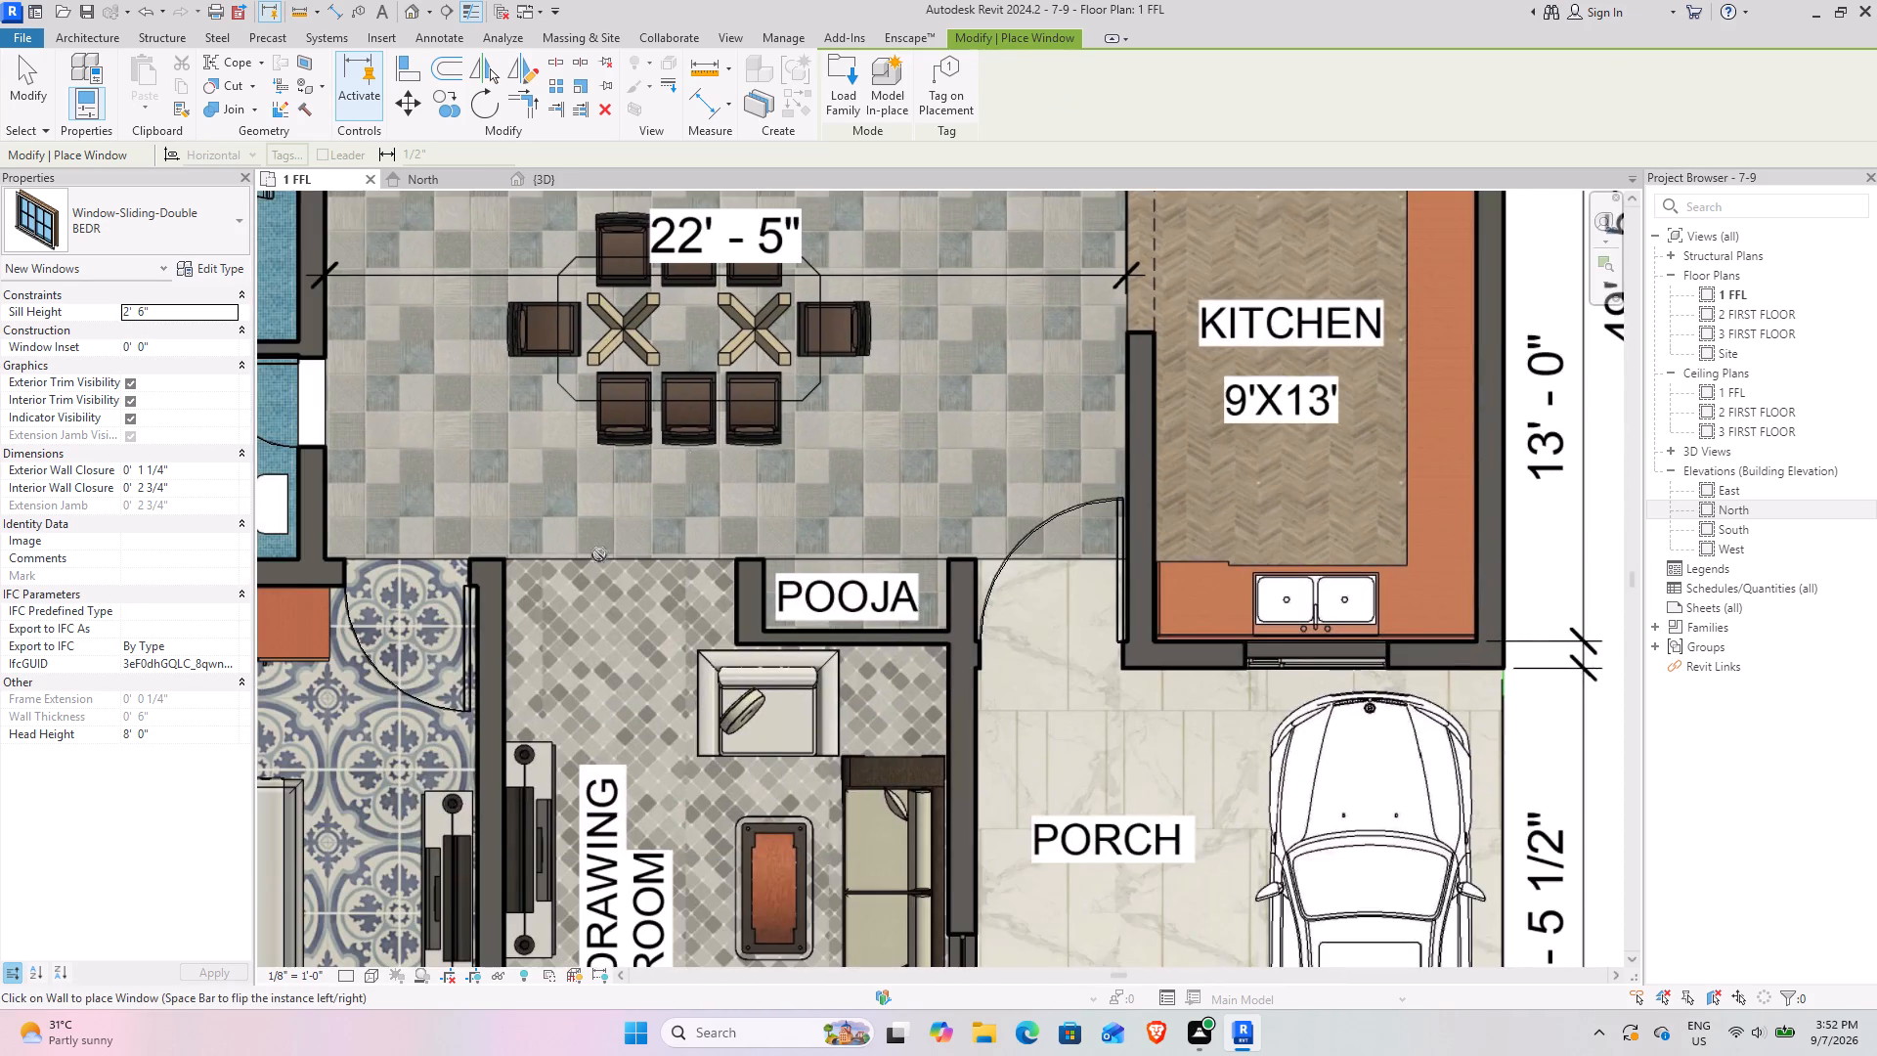
middle_click_drag(607, 566, 823, 20)
scroll(407, 546, "up", 9)
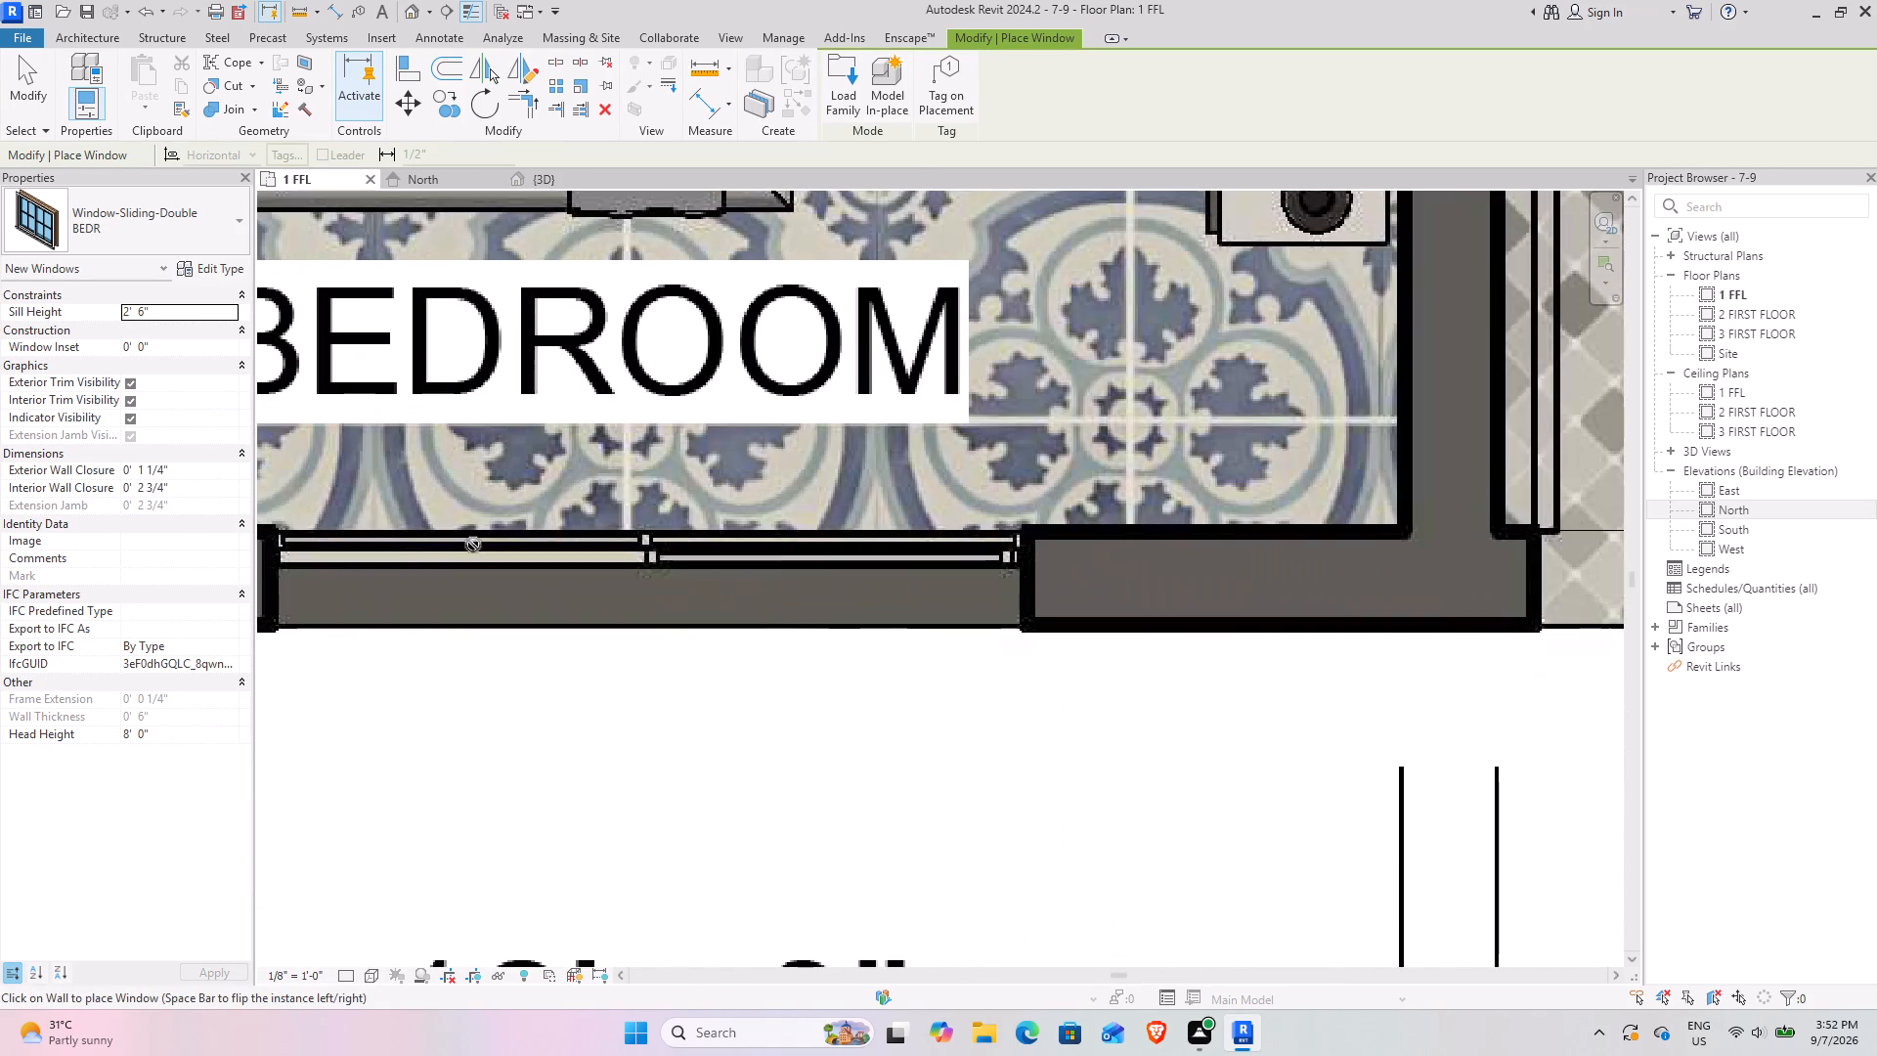
middle_click_drag(502, 543, 679, 530)
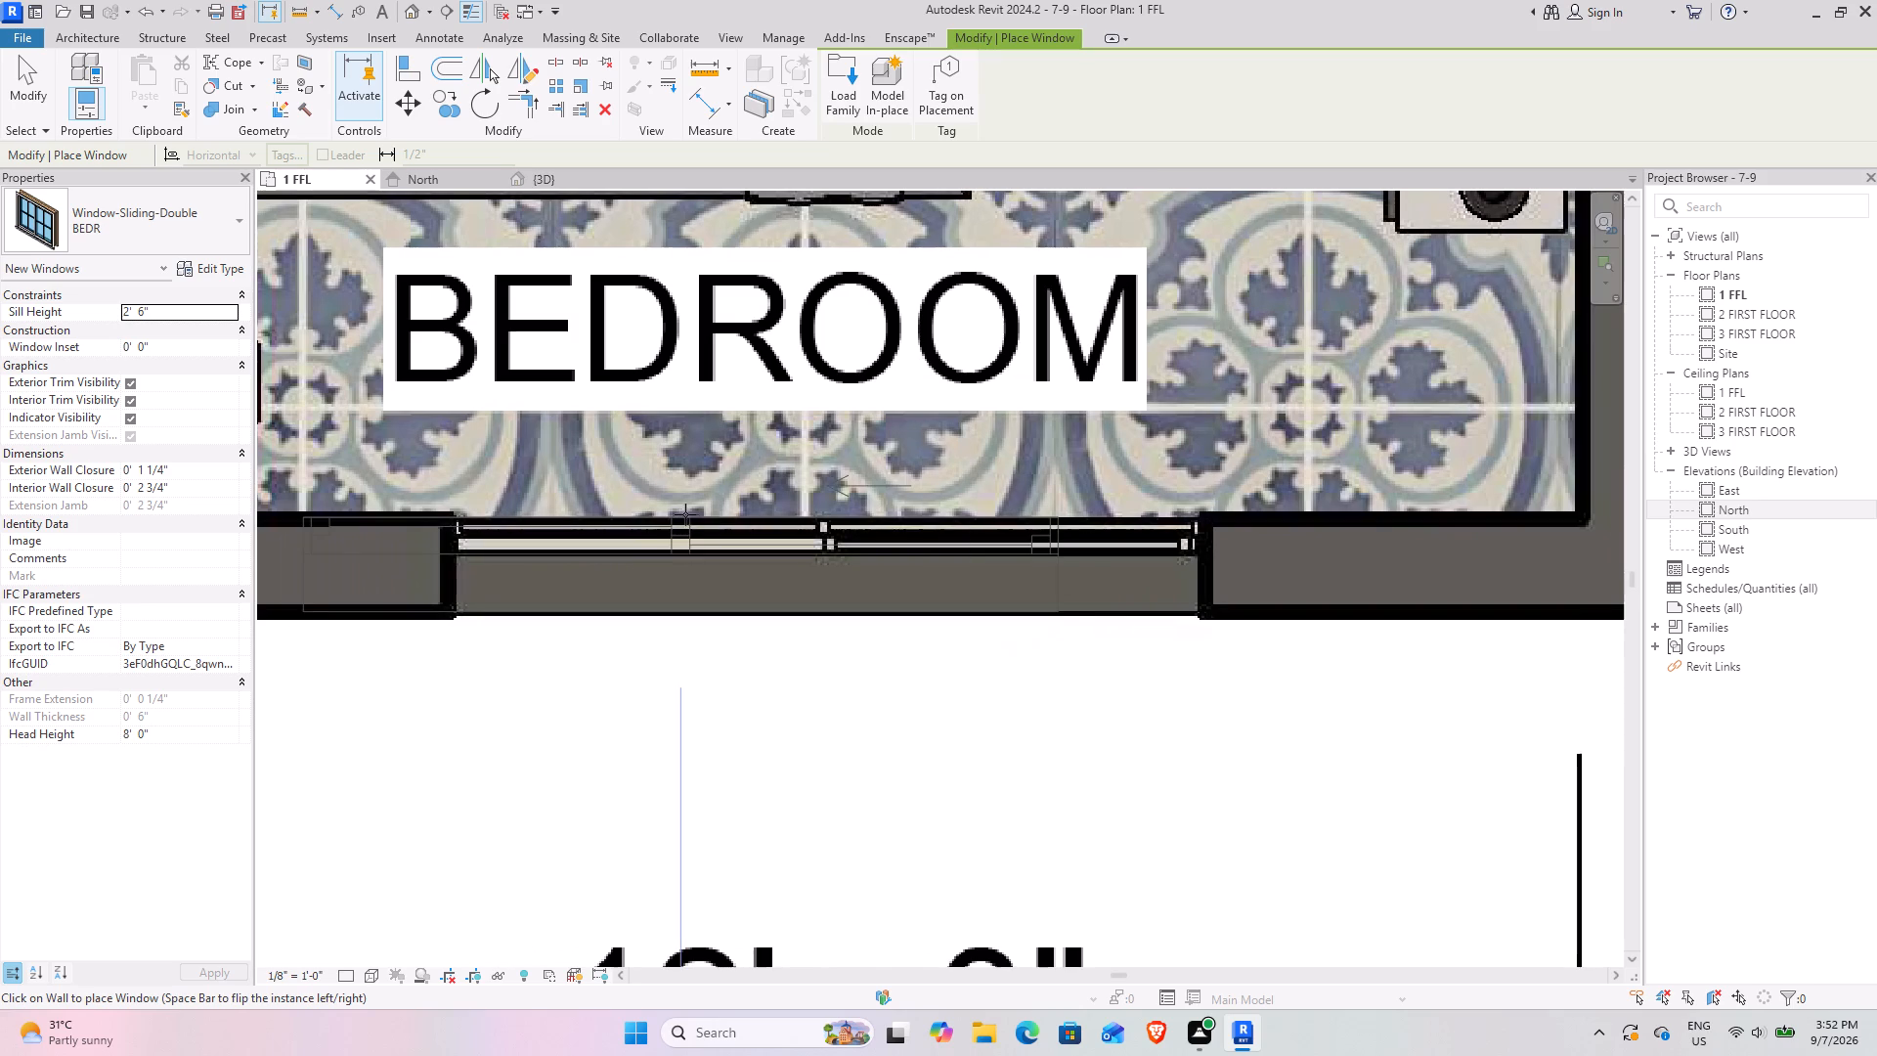
left_click(822, 517)
scroll(801, 650, "down", 6)
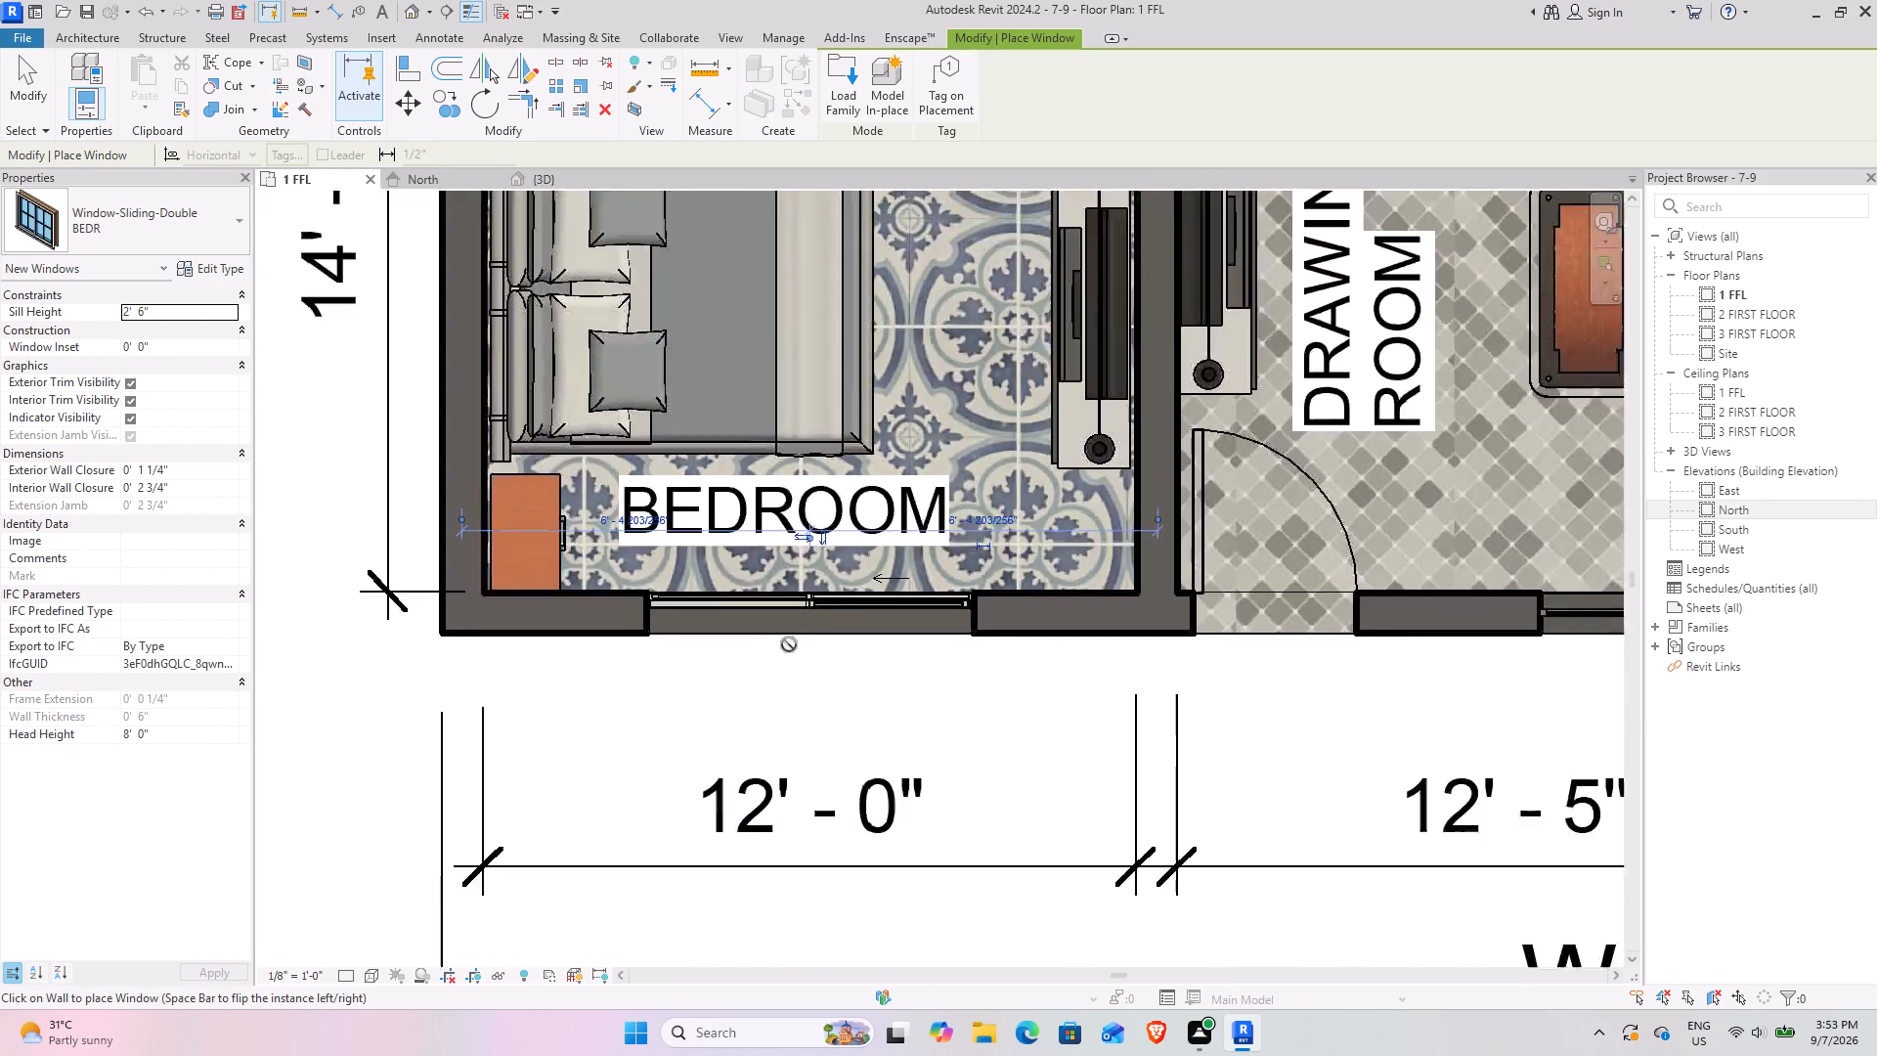
scroll(789, 644, "down", 6)
key("Escape")
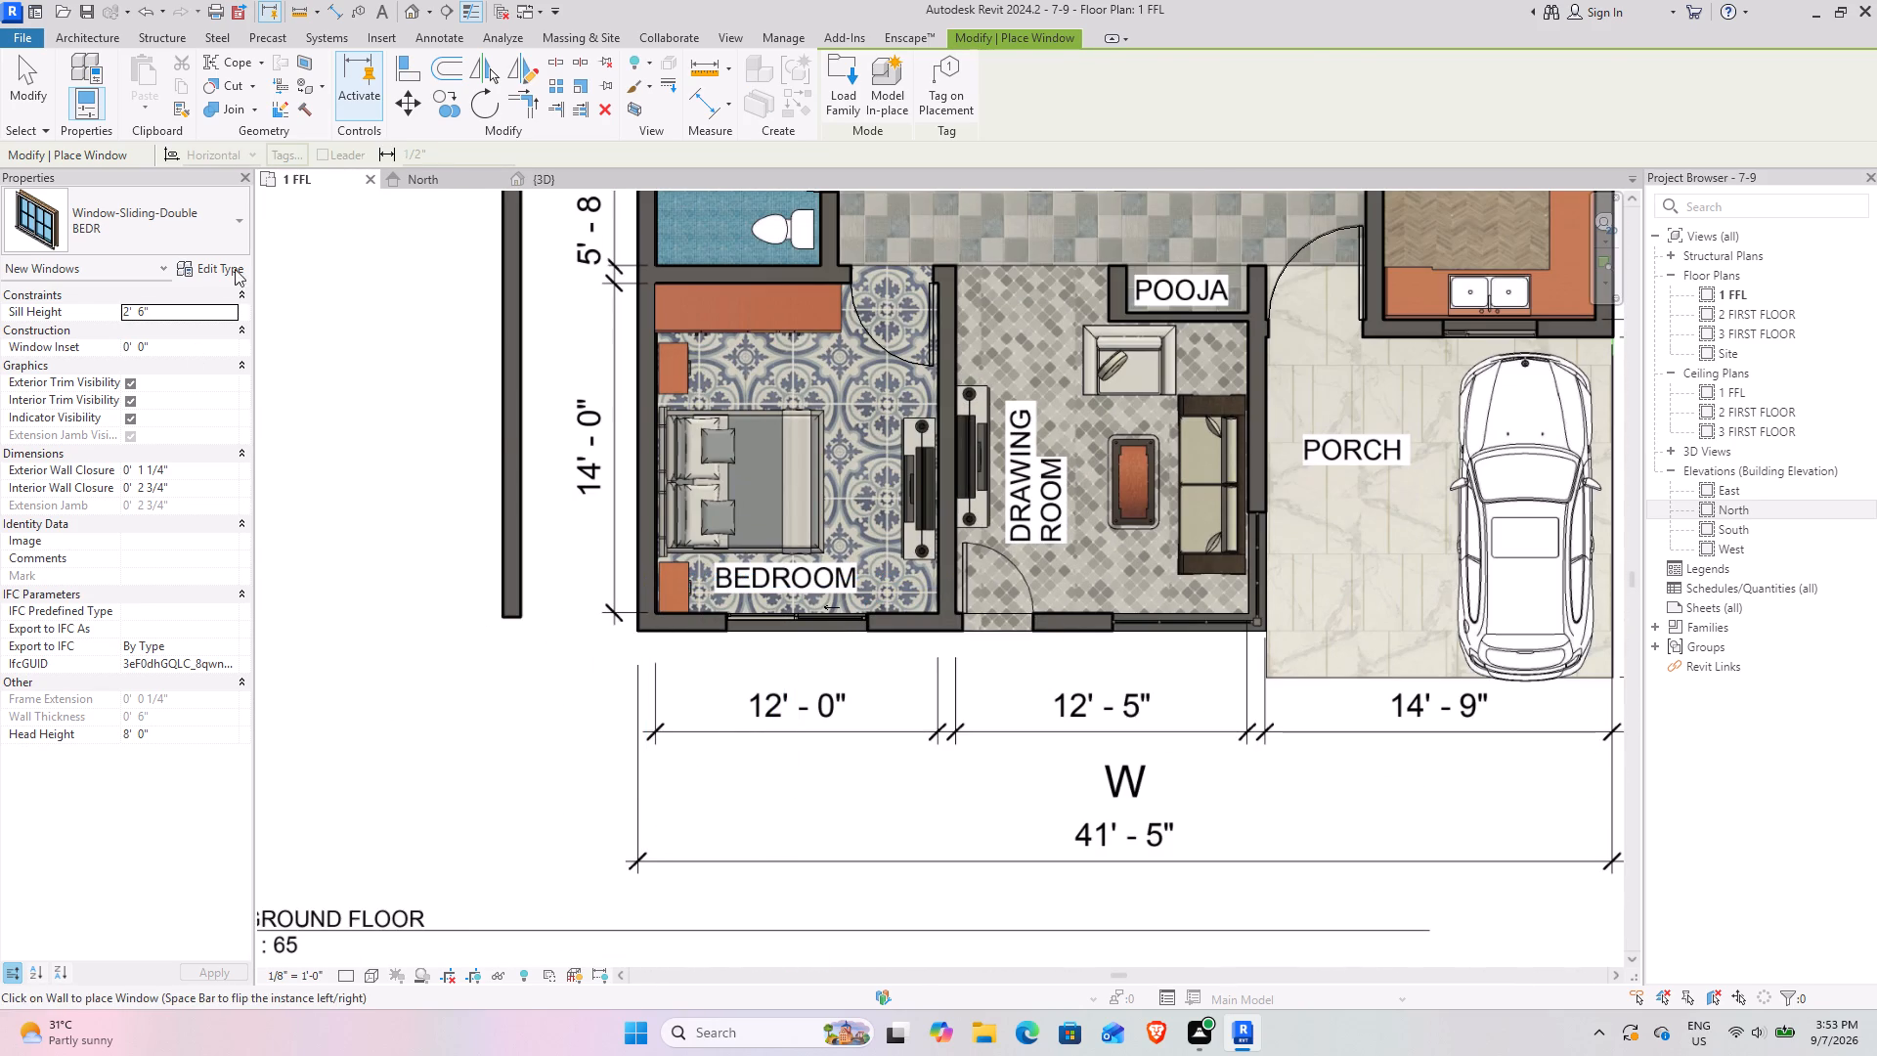
key("Escape")
key("Escape")
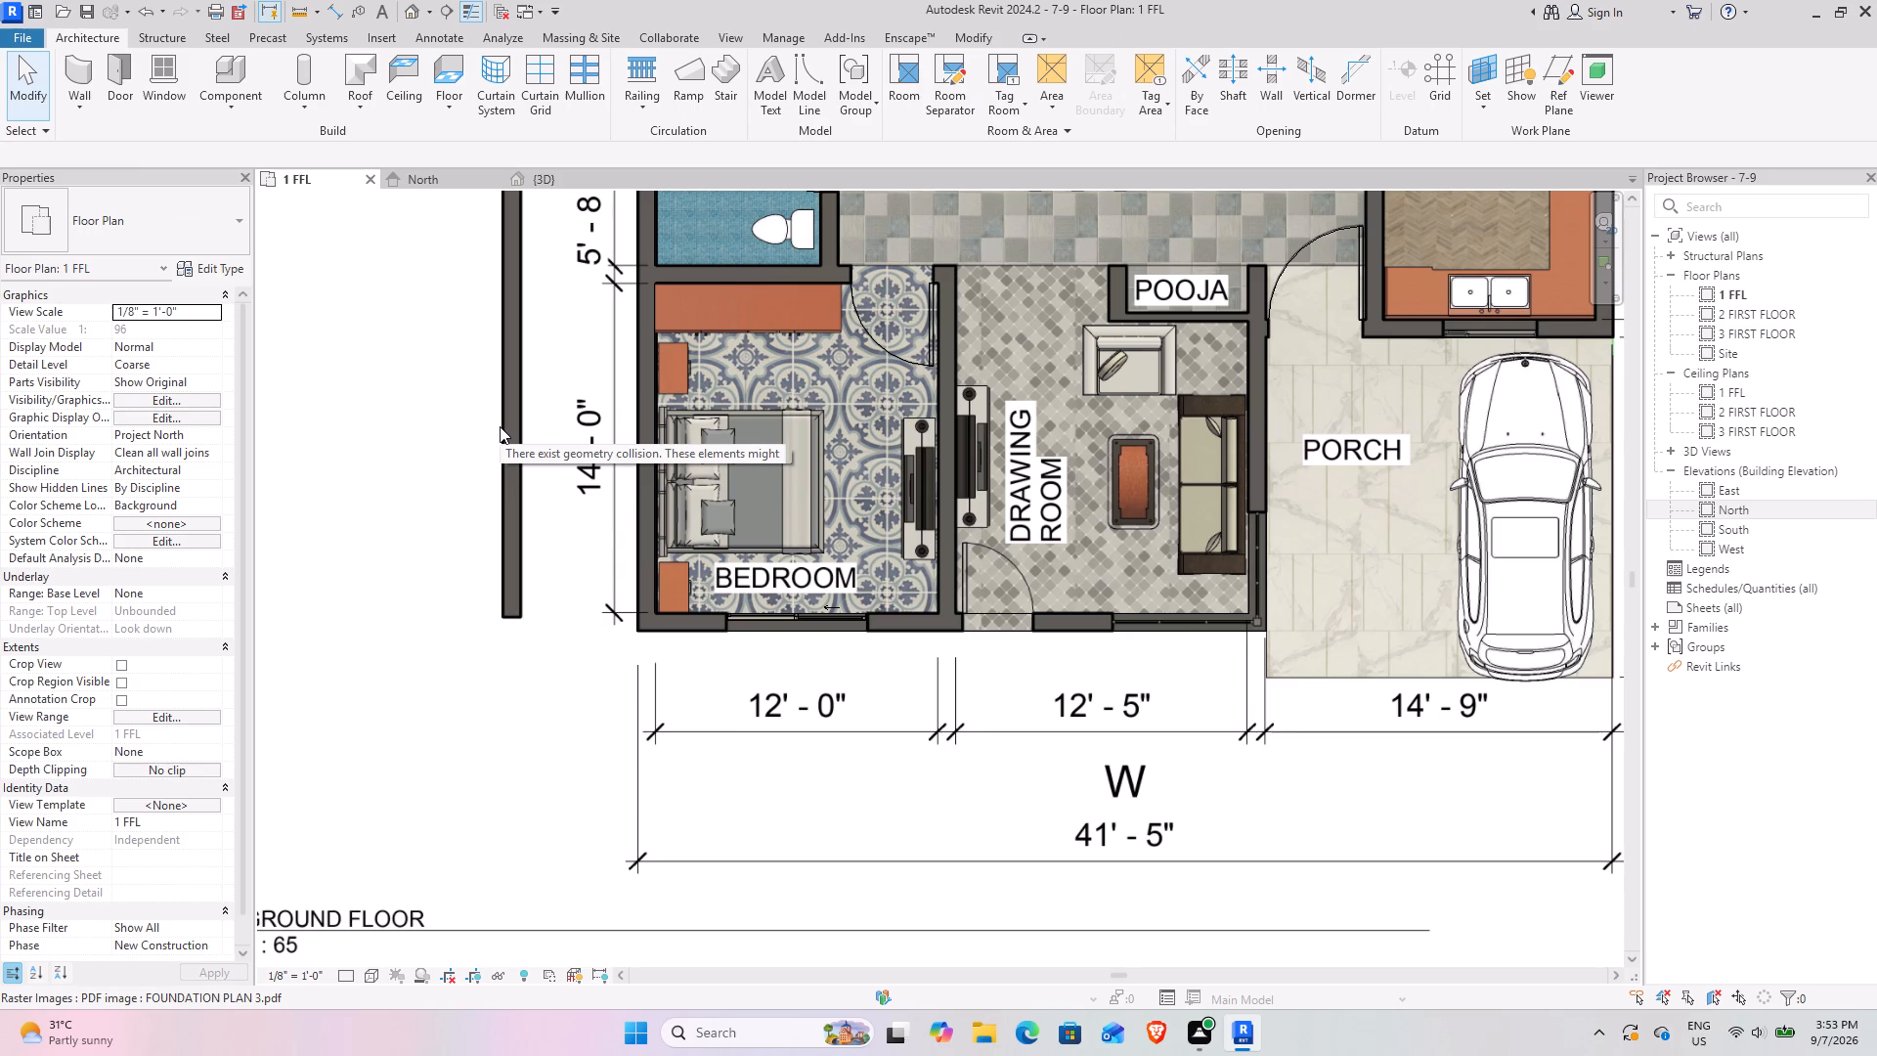
Duplicate the Single-Flush door type MD as MD 2 and set its width to 3' 0".
scroll(508, 332, "down", 4)
middle_click_drag(829, 343, 816, 359)
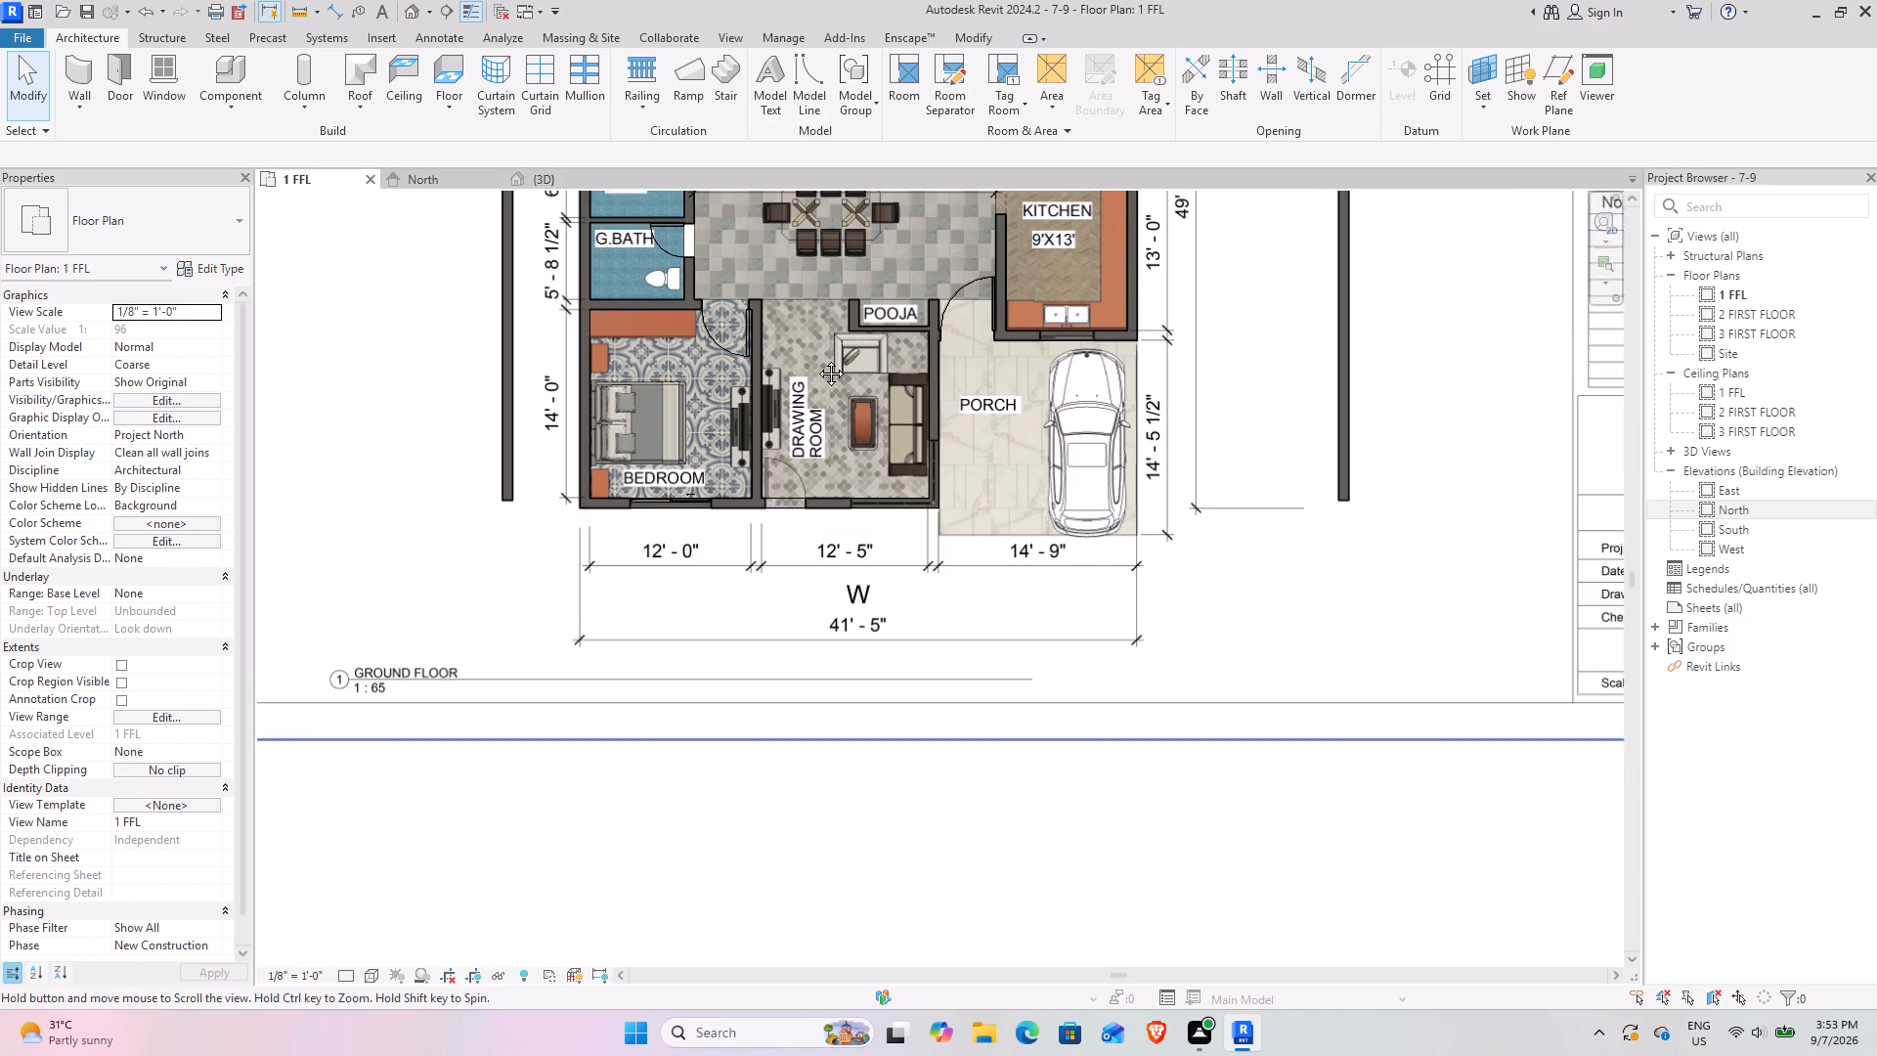
middle_click_drag(816, 359, 691, 486)
scroll(677, 550, "up", 4)
middle_click_drag(684, 614, 636, 594)
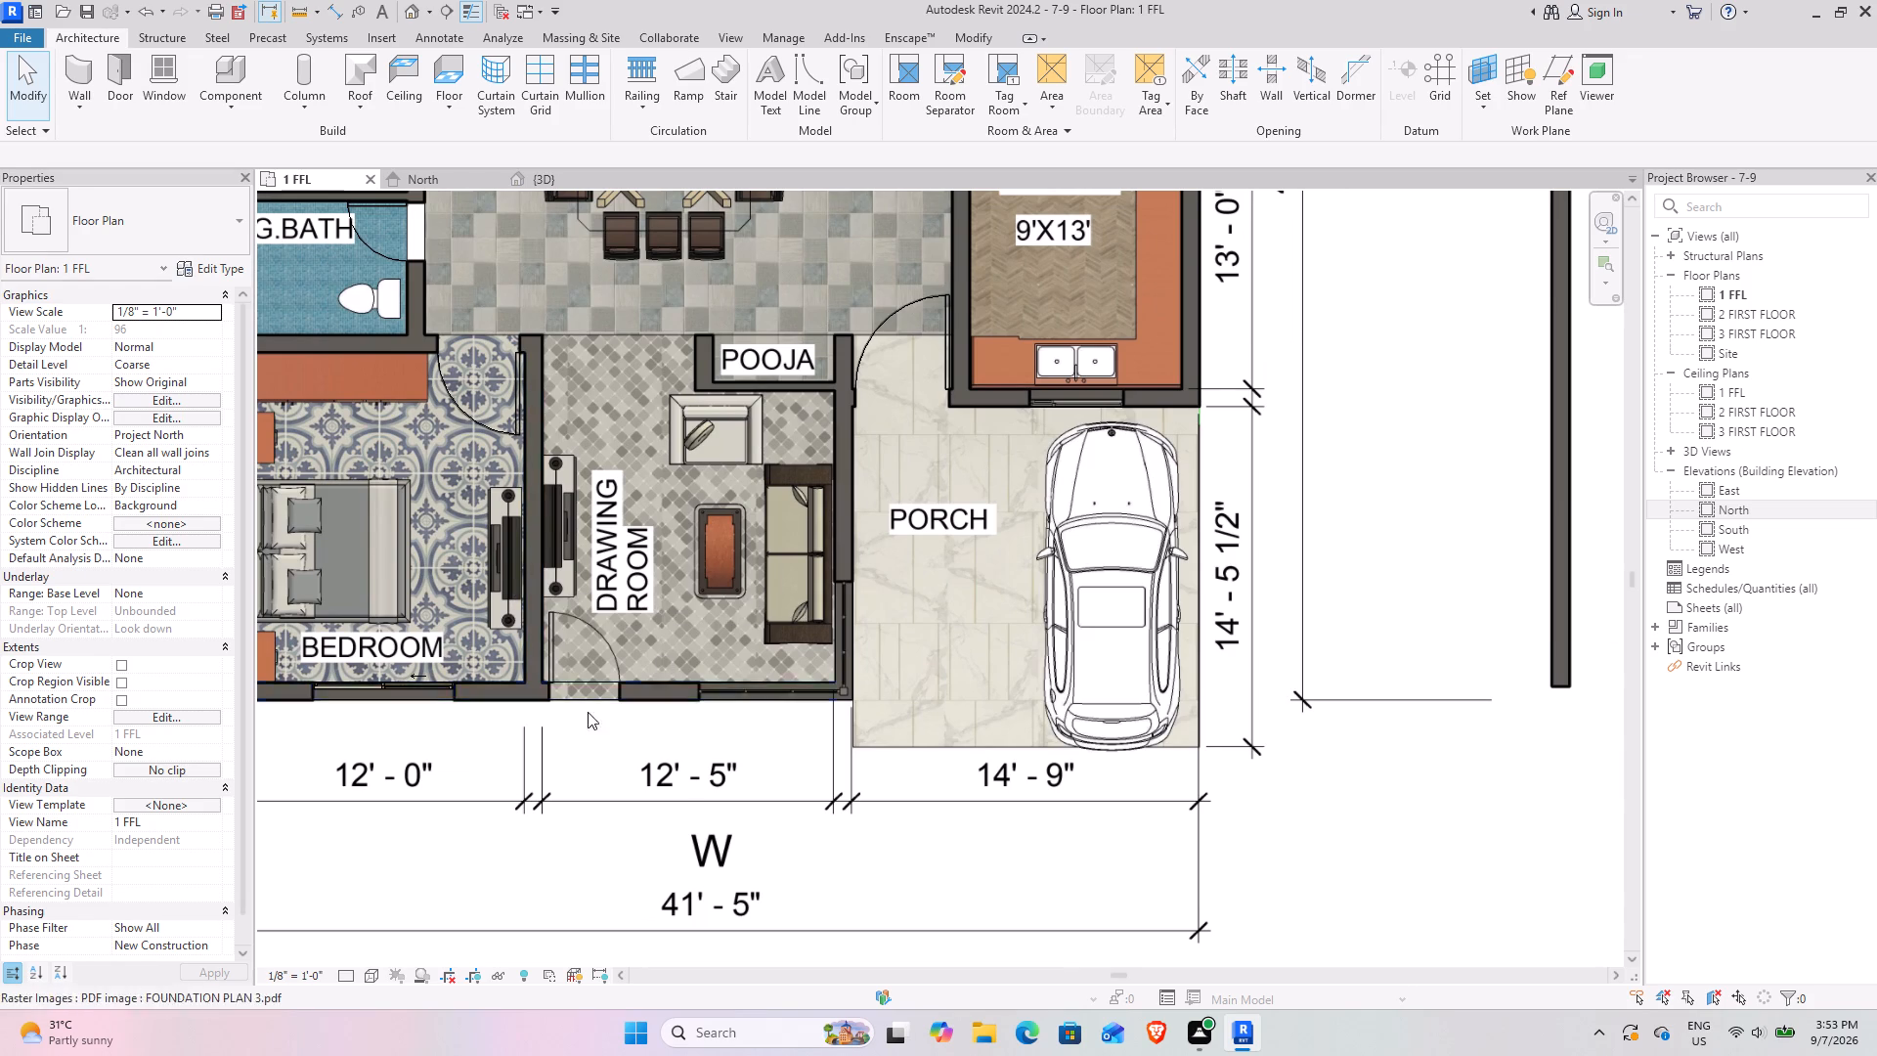
scroll(563, 699, "up", 4)
middle_click_drag(534, 612, 698, 646)
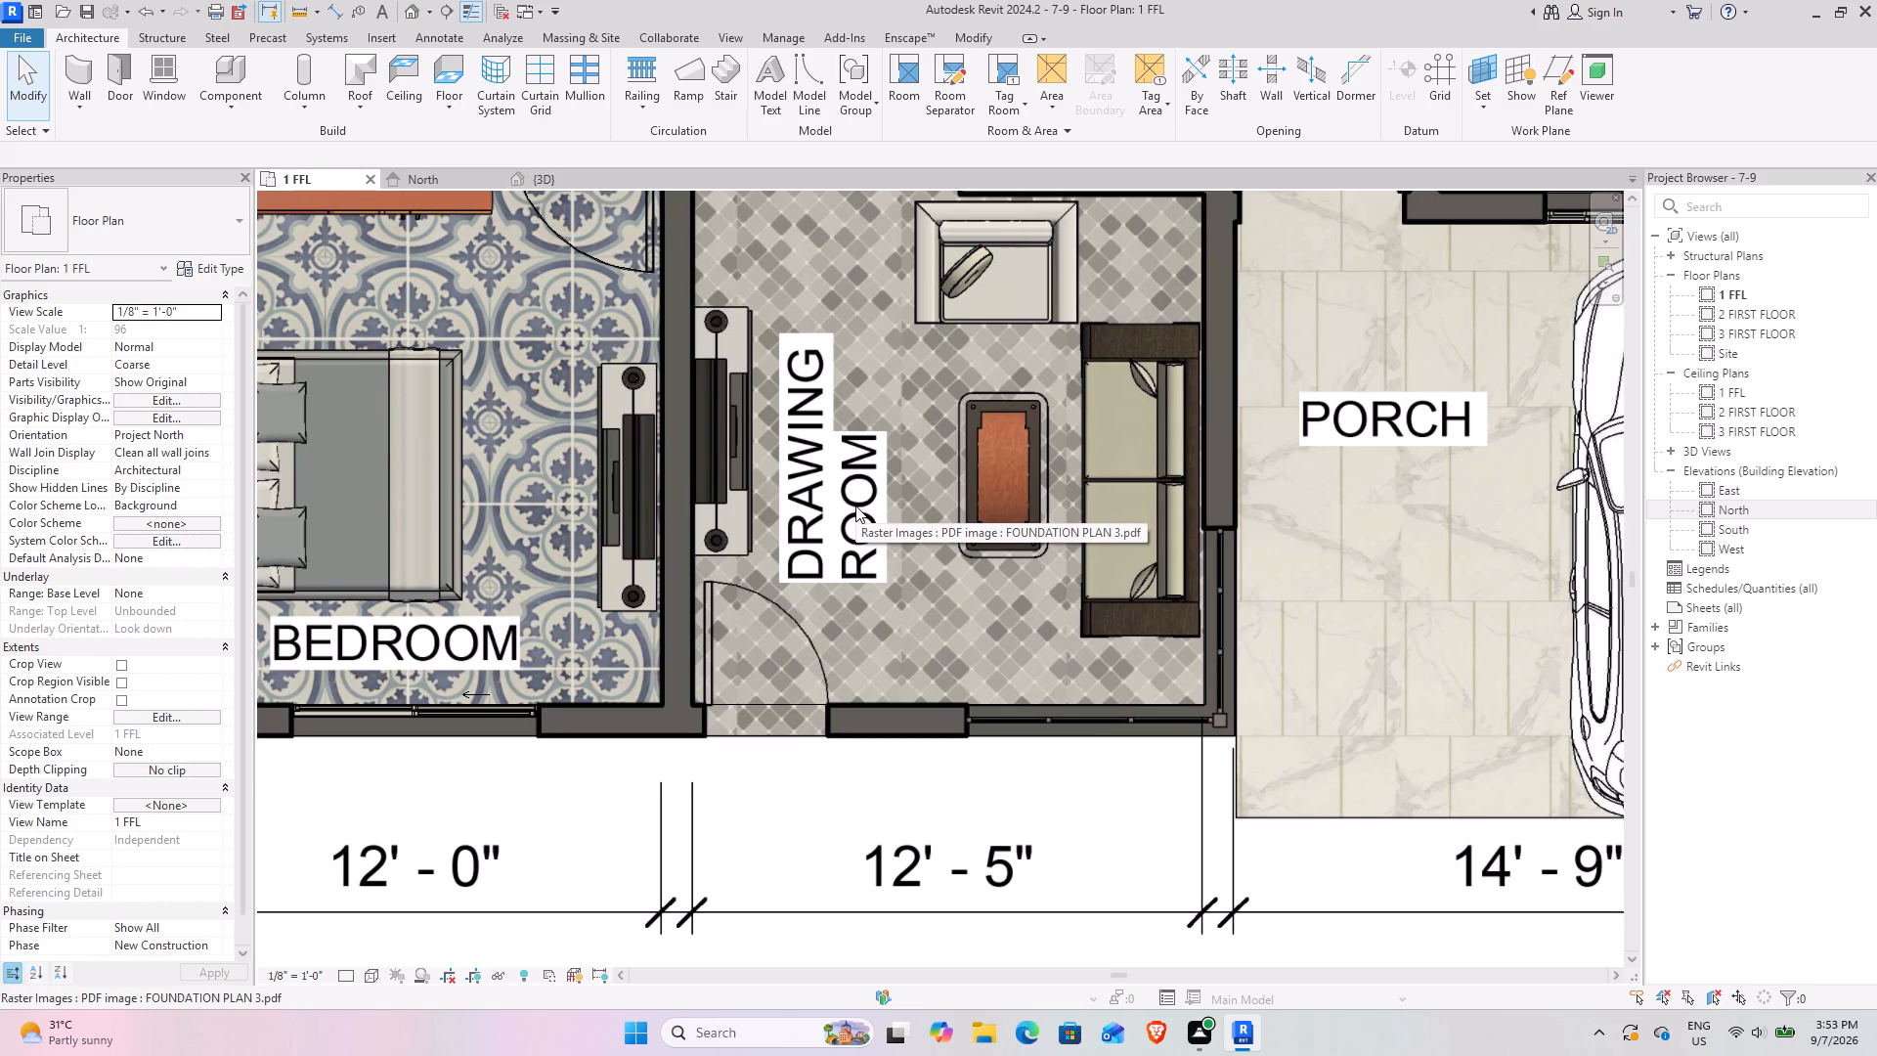
left_click(119, 85)
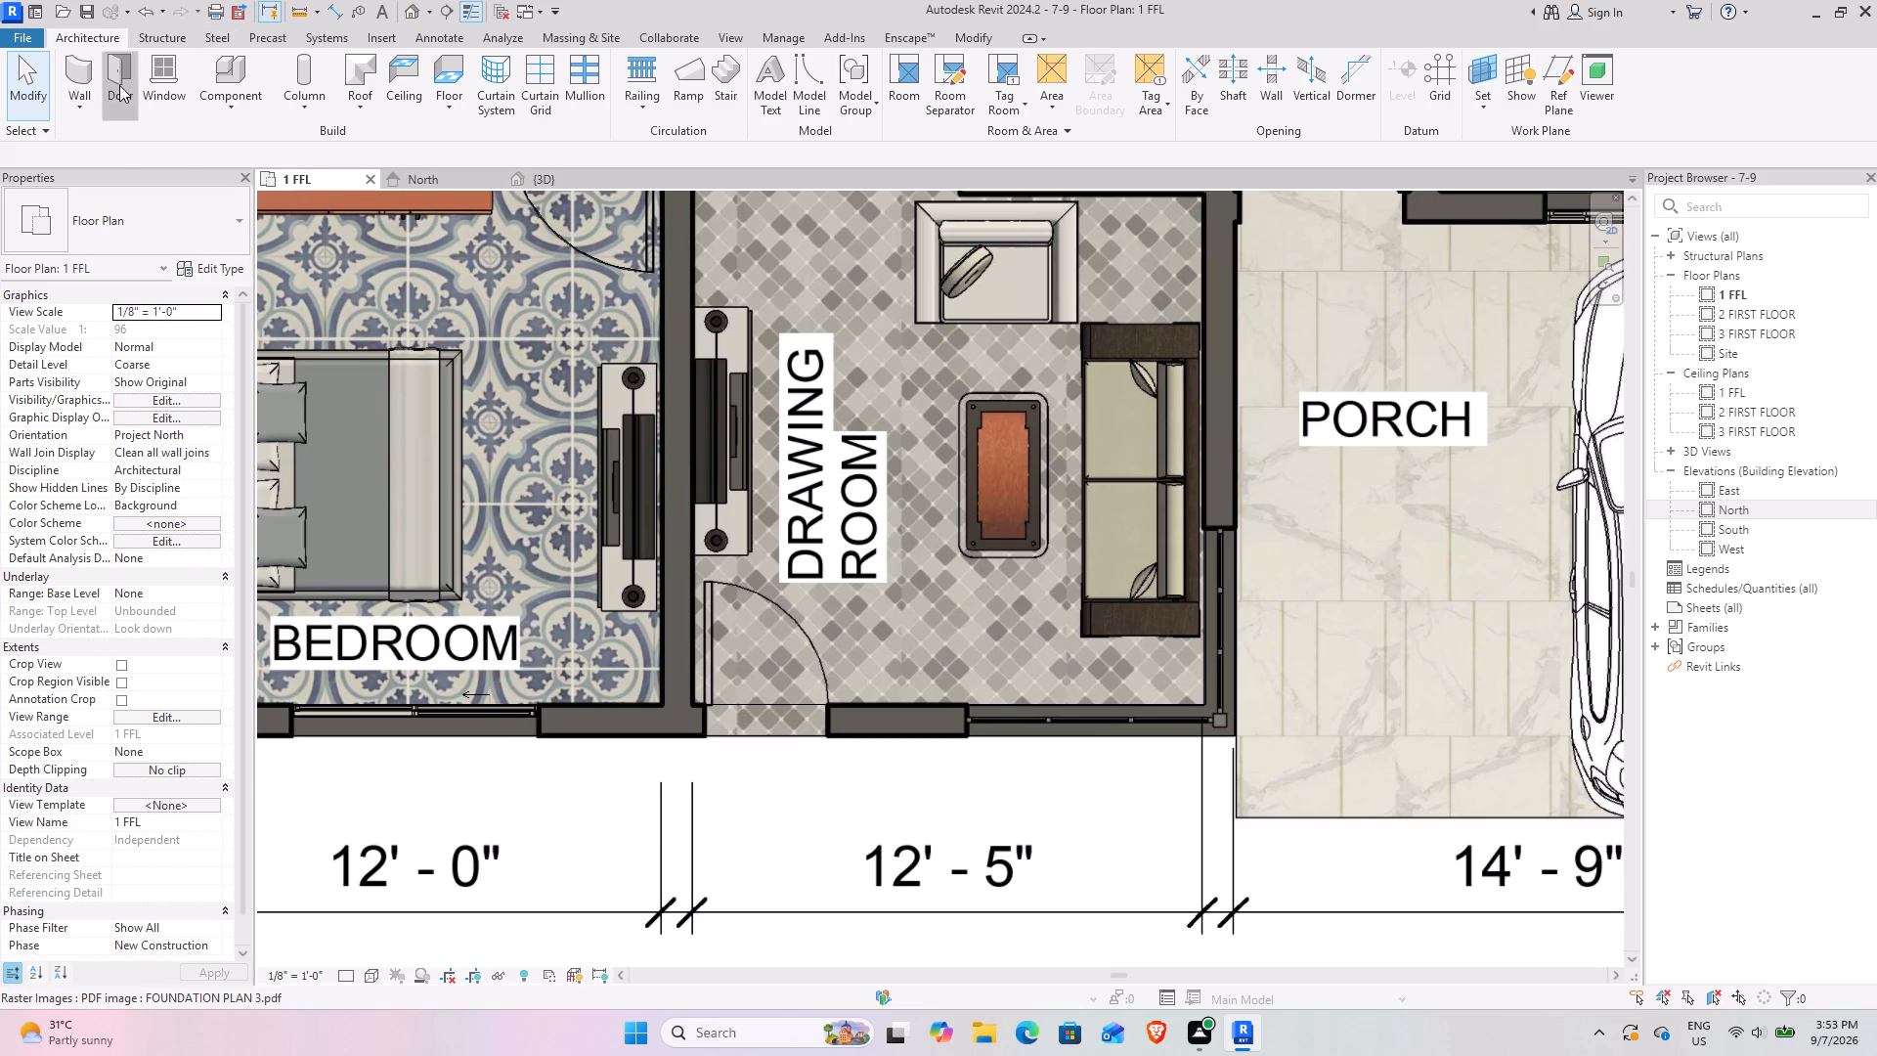
left_click(210, 276)
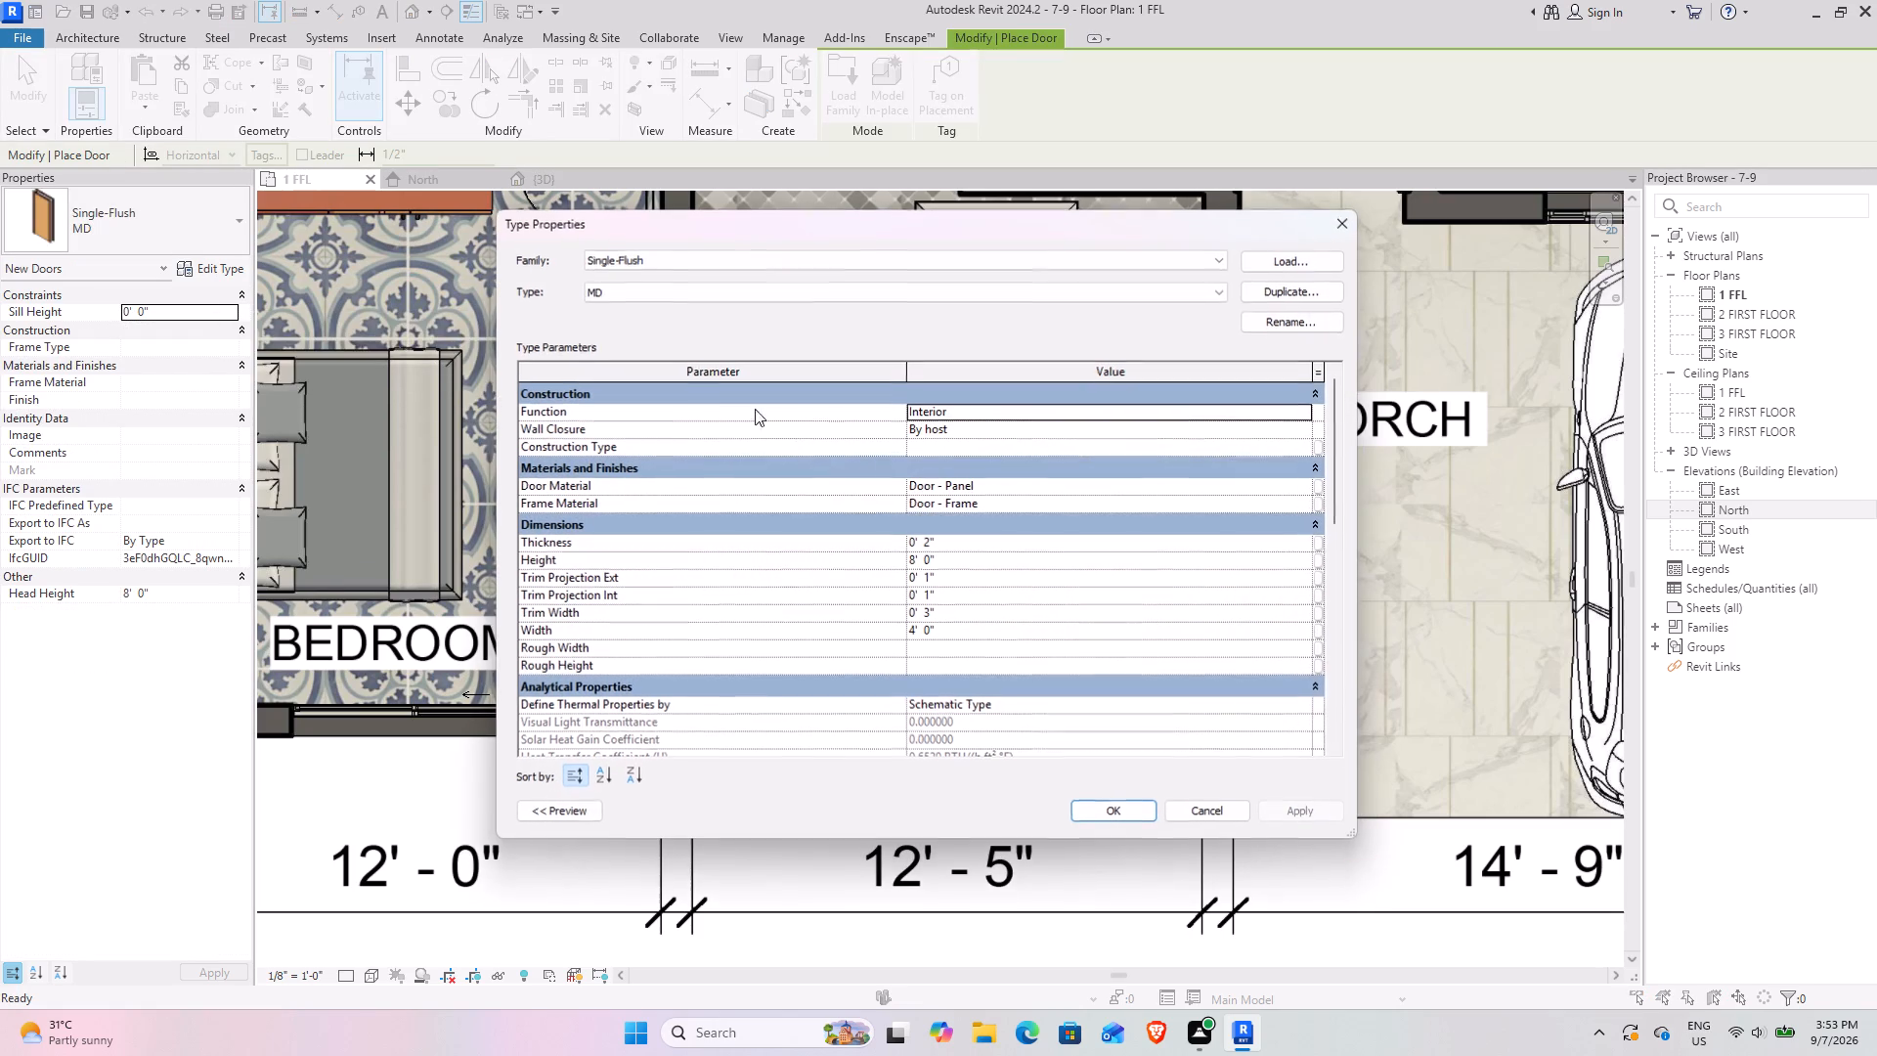
left_click(1279, 289)
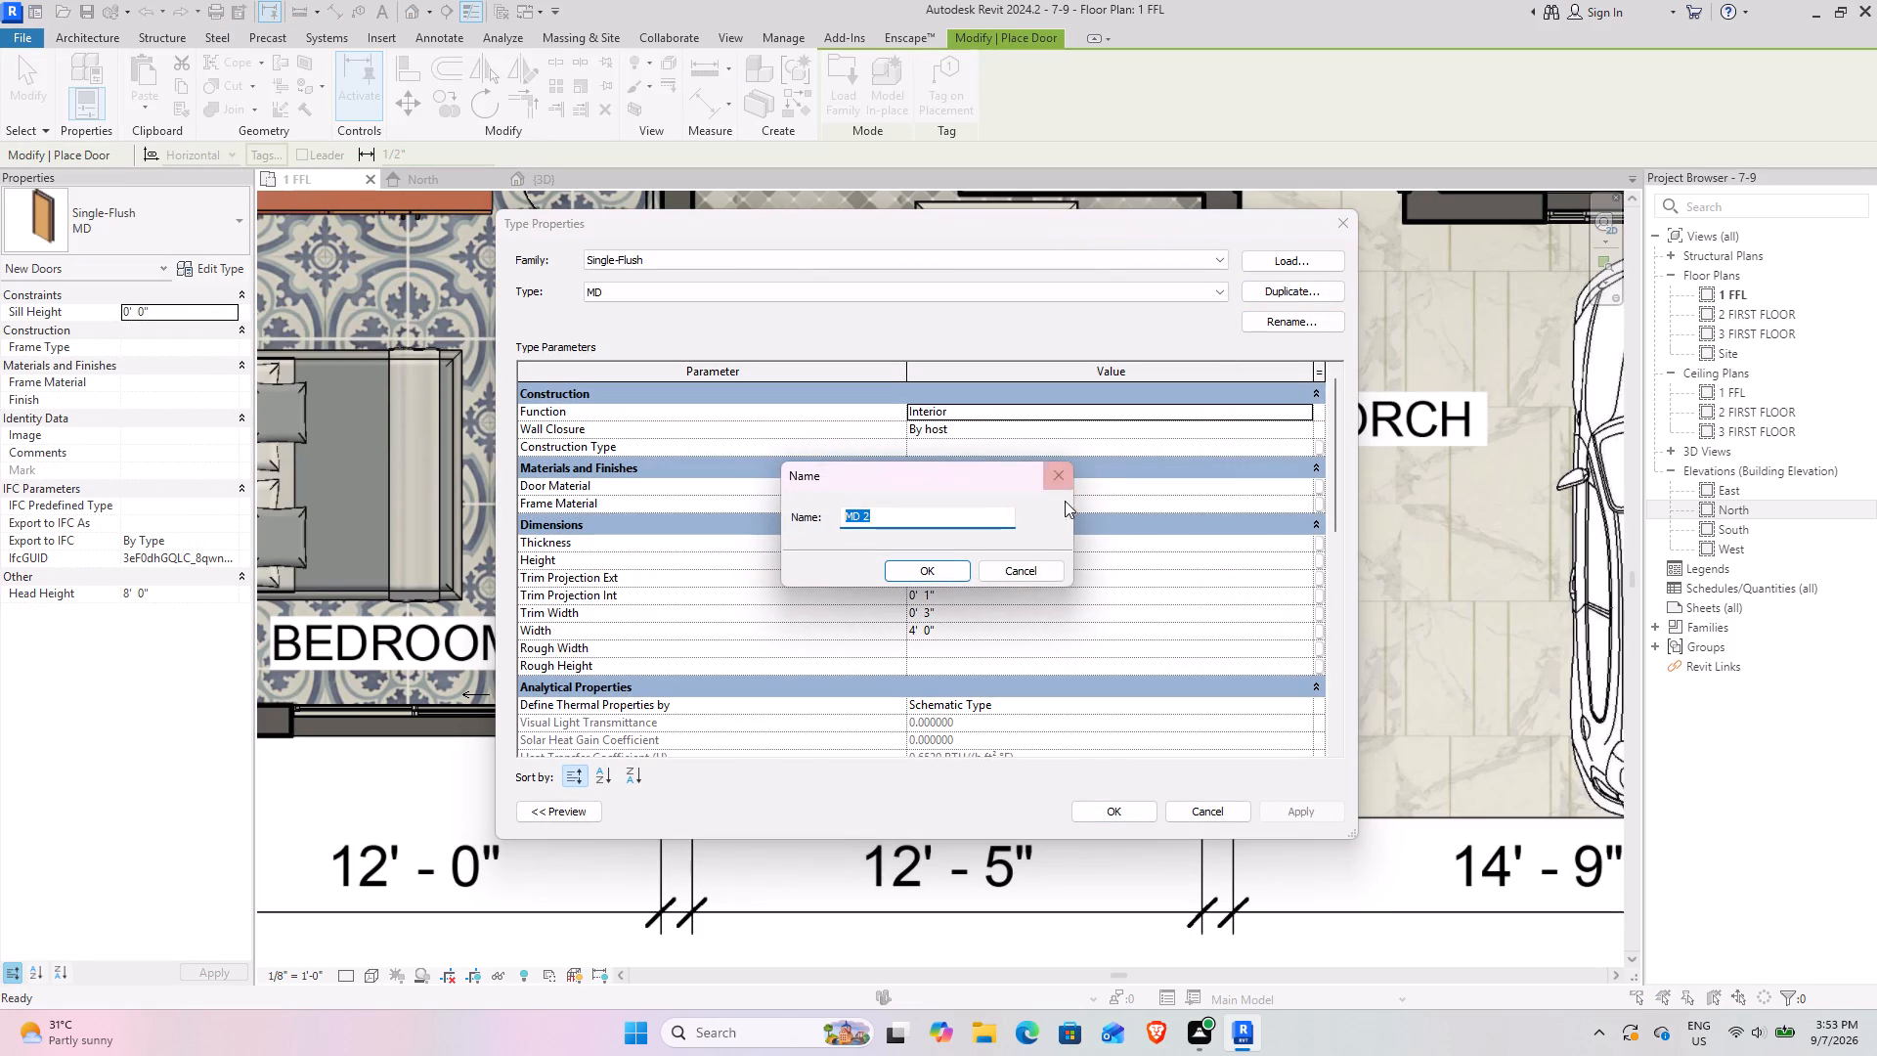
left_click(936, 575)
left_click(947, 638)
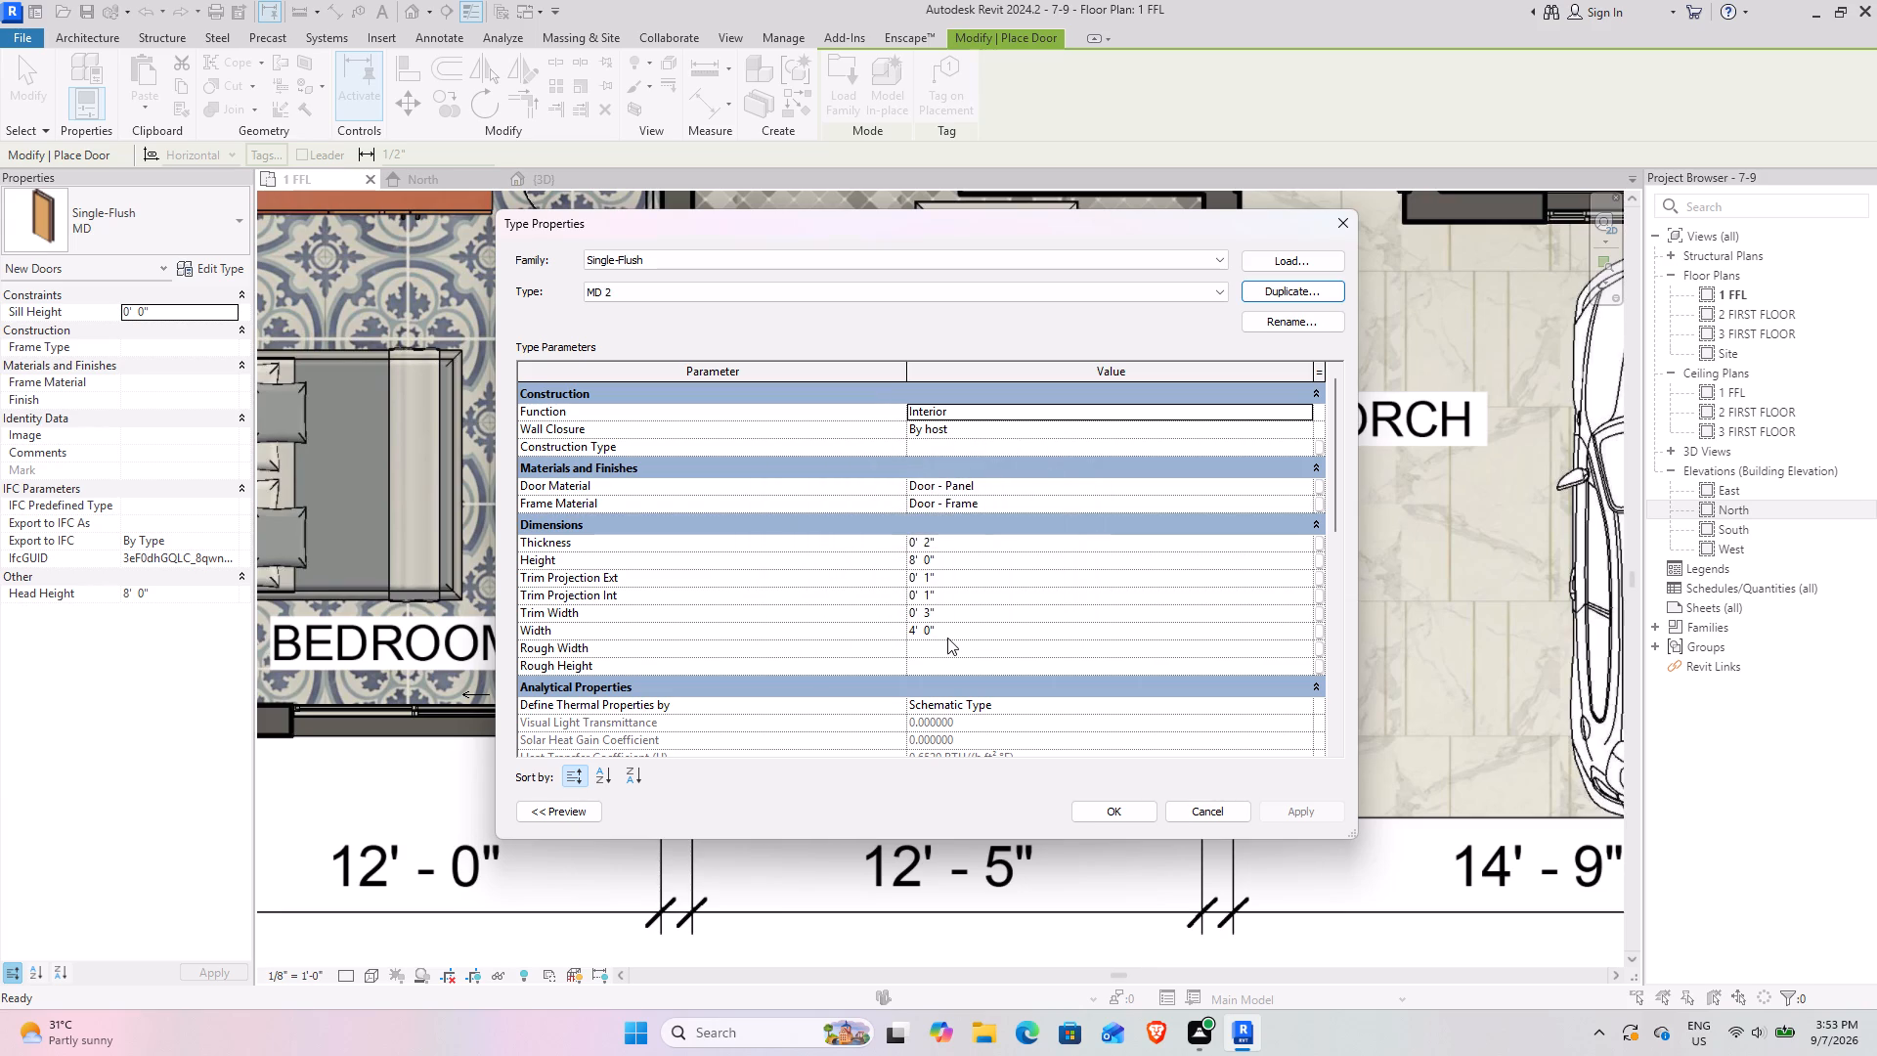
key("3")
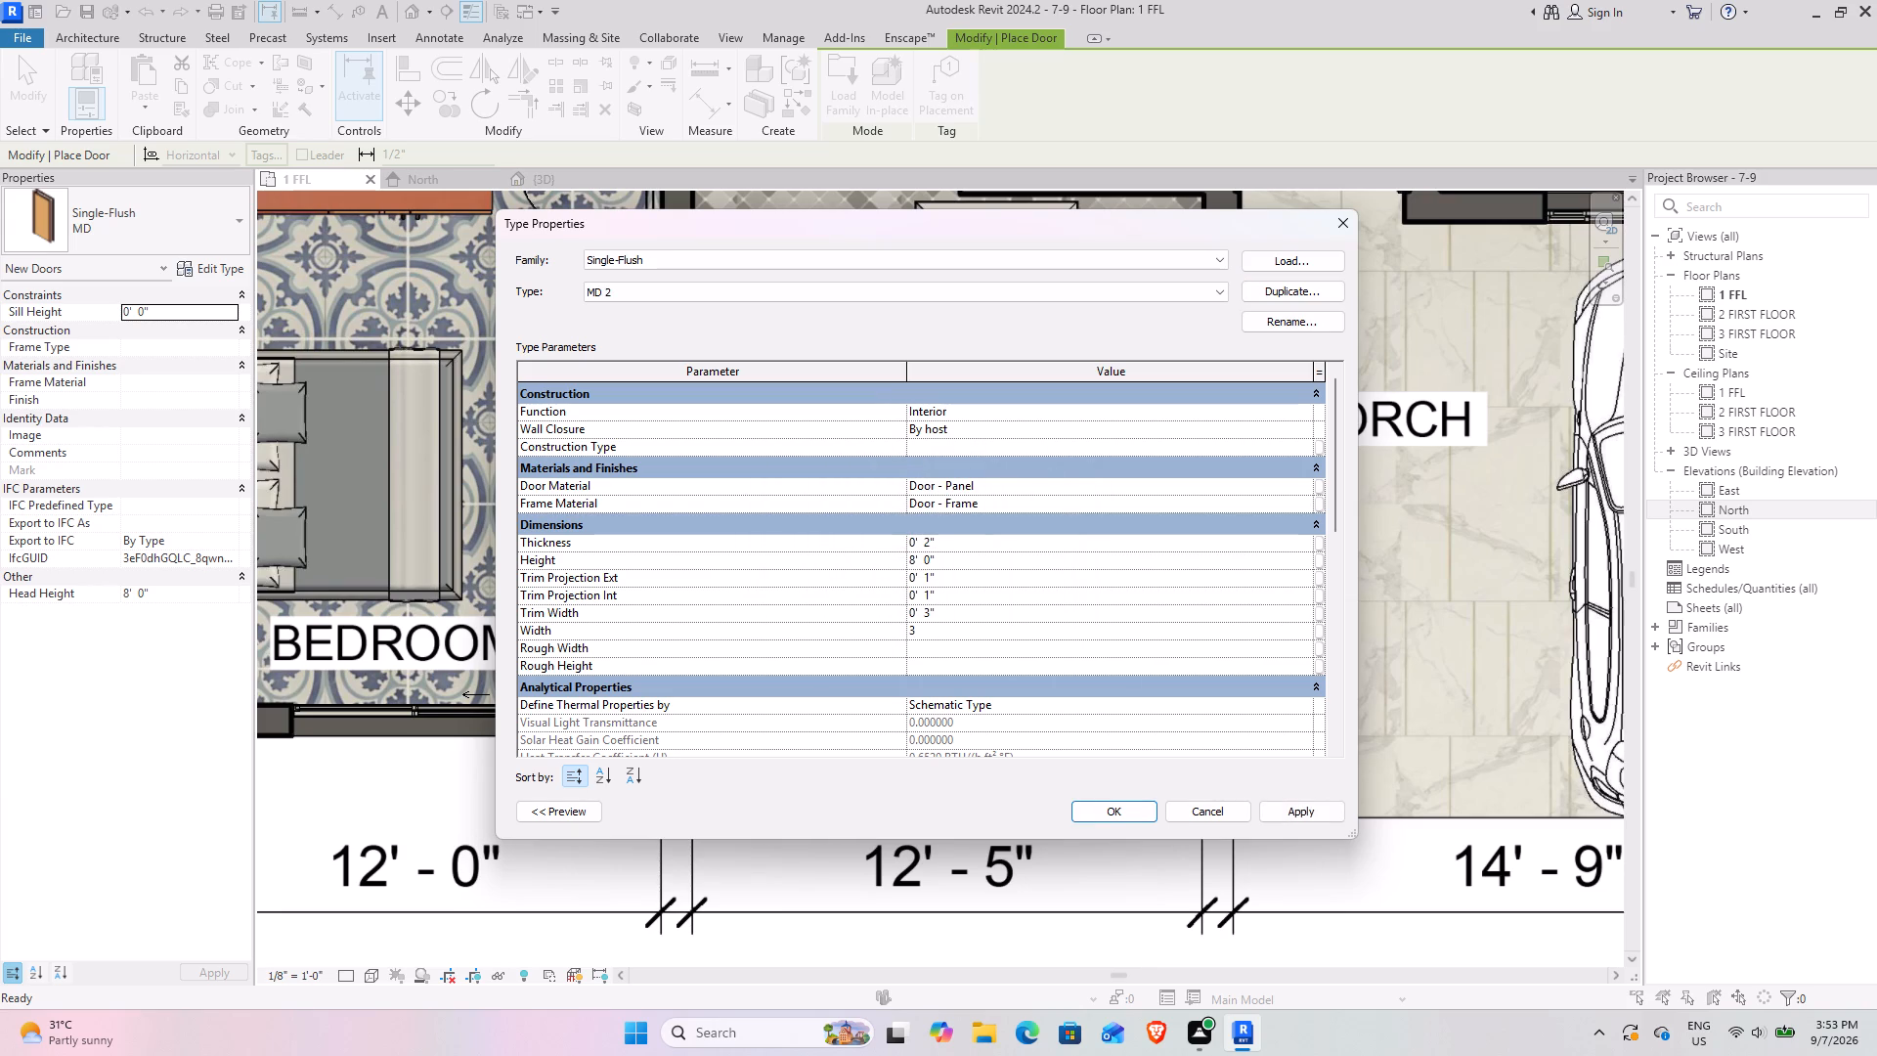
key("Return")
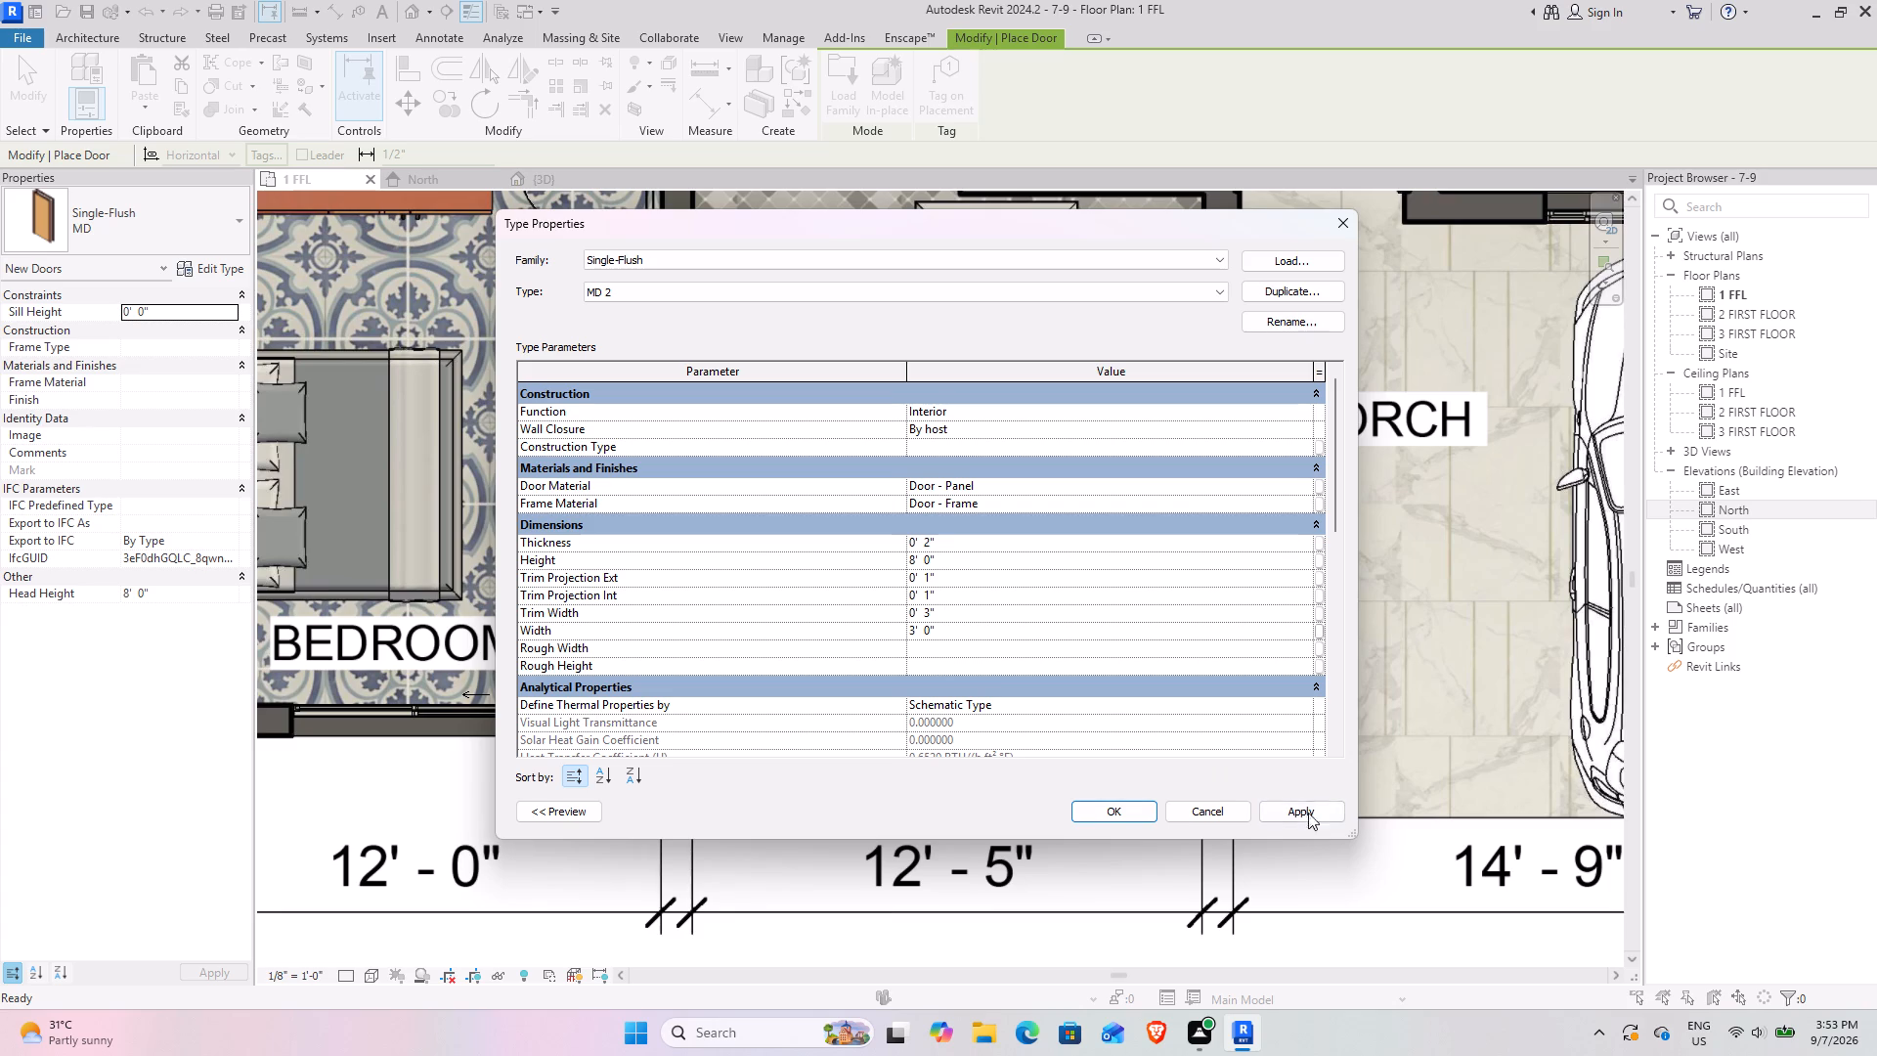
left_click(1308, 803)
left_click(1122, 822)
Place an MD 2 door in the drawing room's outer wall, flipped to match the drawn door swing.
scroll(753, 670, "up", 4)
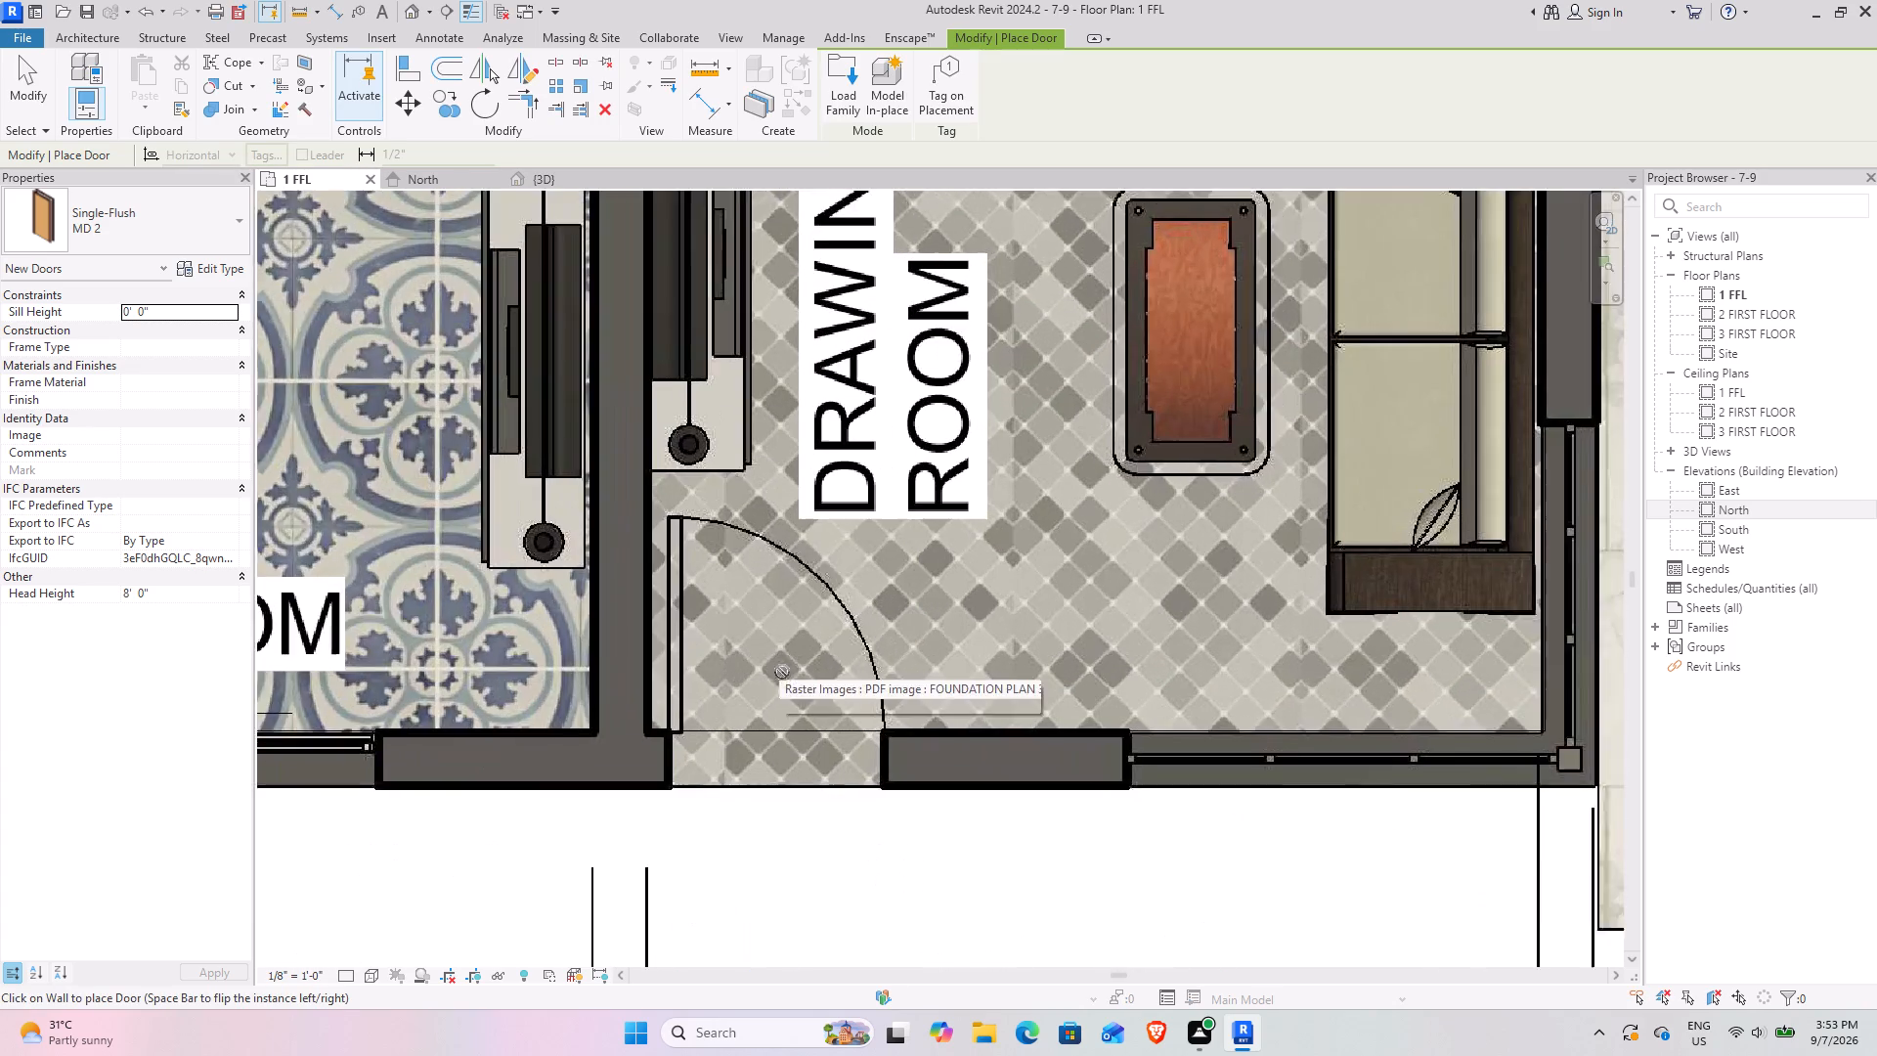
scroll(788, 677, "up", 3)
key("space")
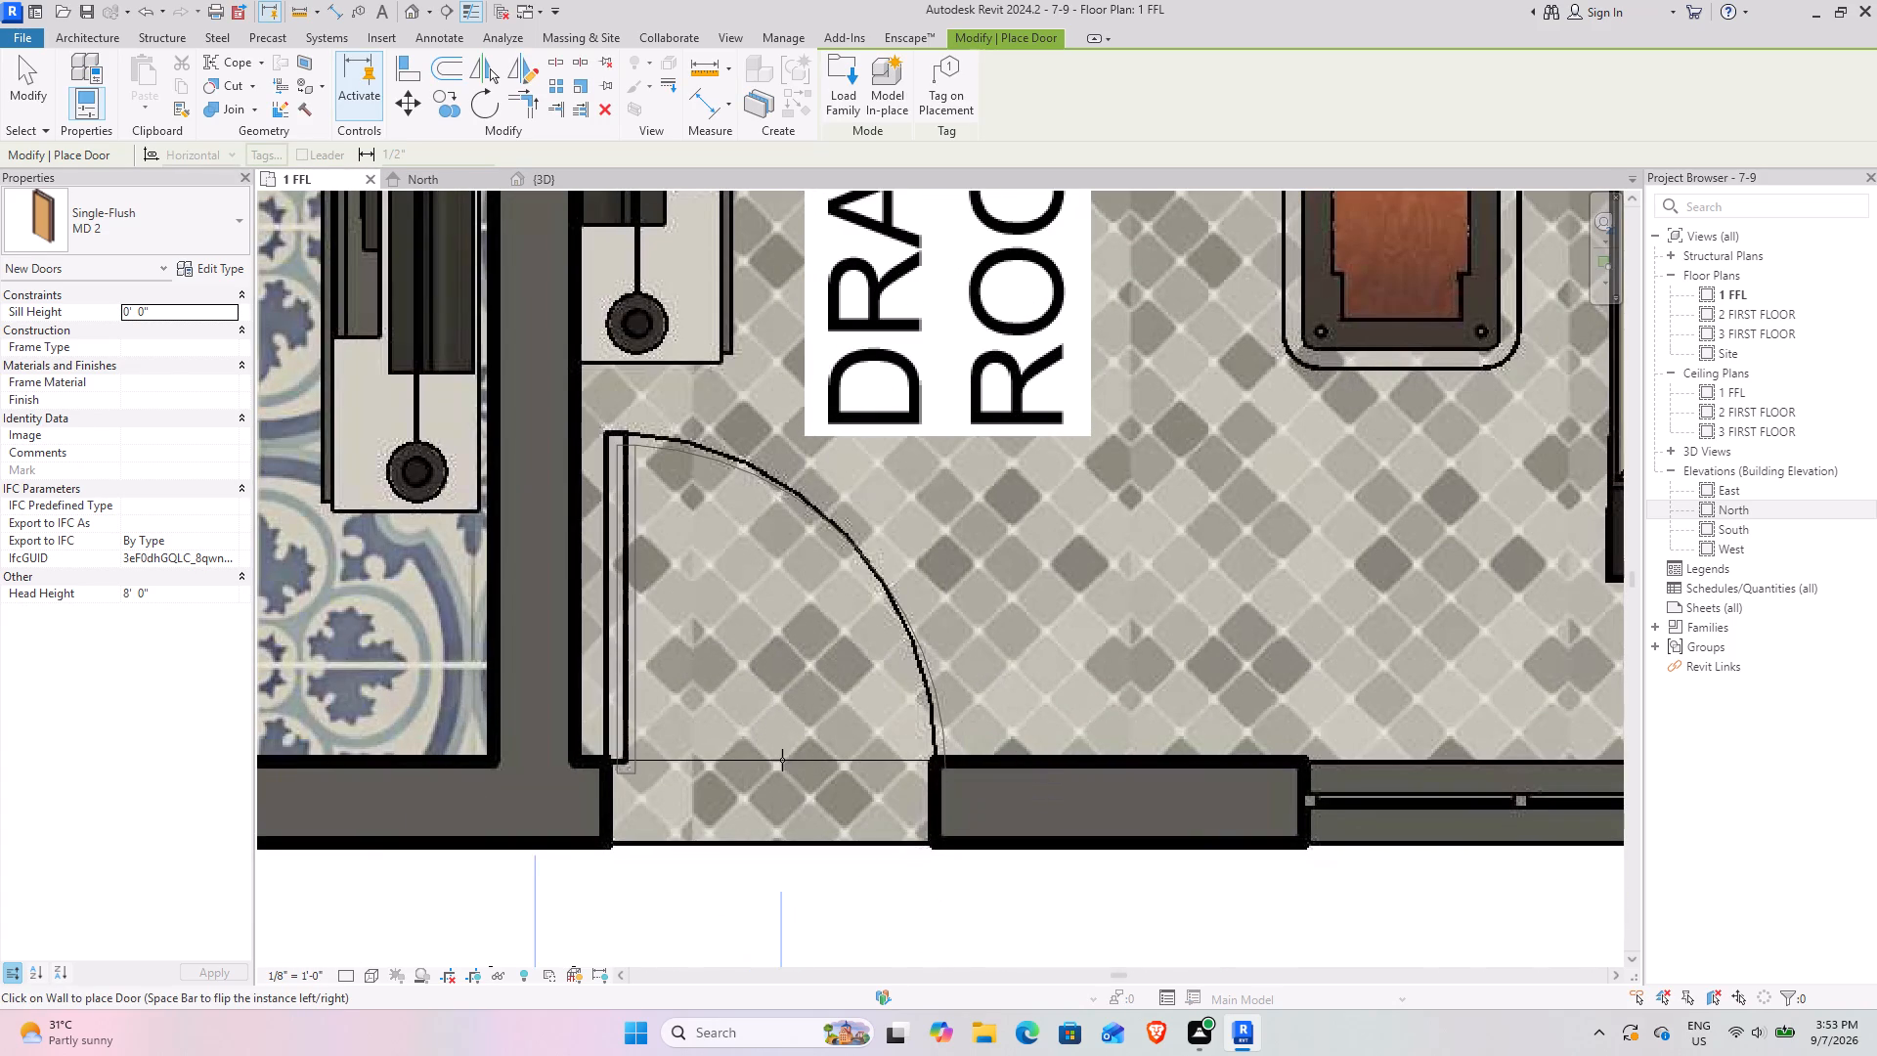
left_click(774, 759)
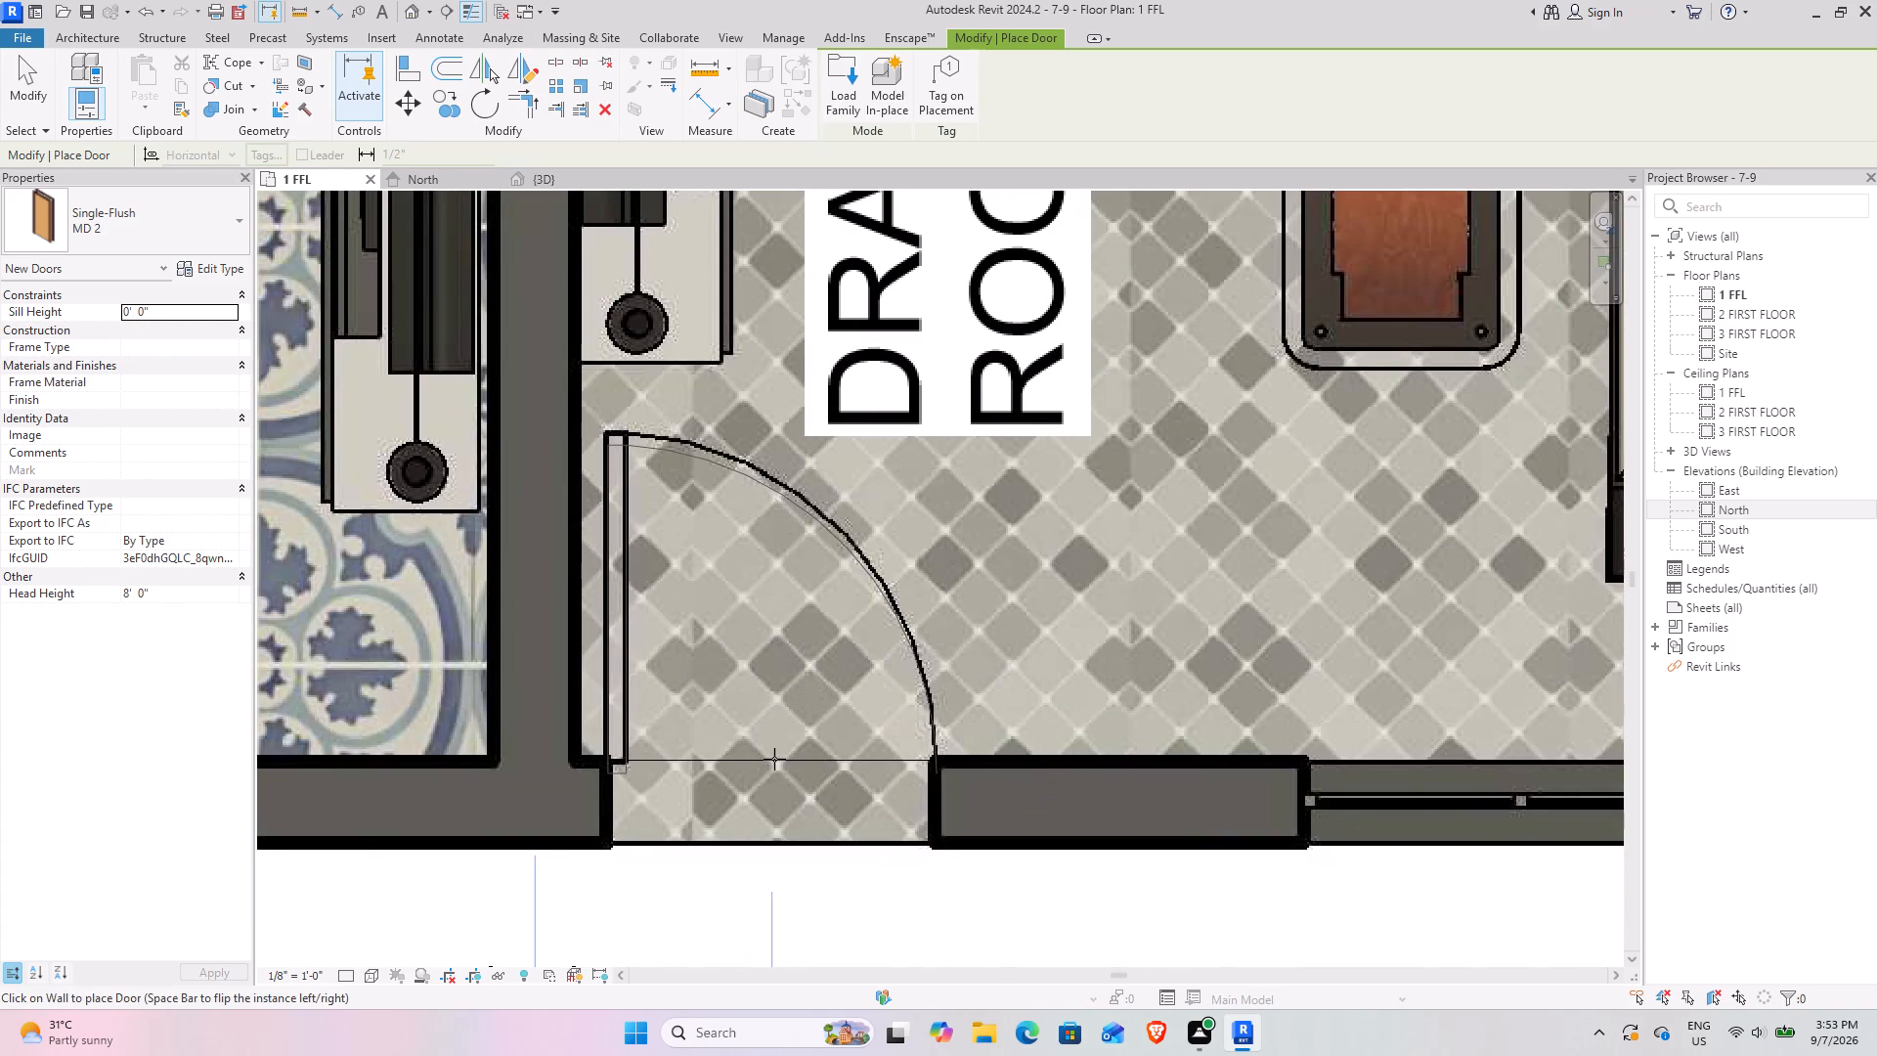
scroll(776, 758, "down", 7)
key("Escape")
scroll(766, 731, "down", 6)
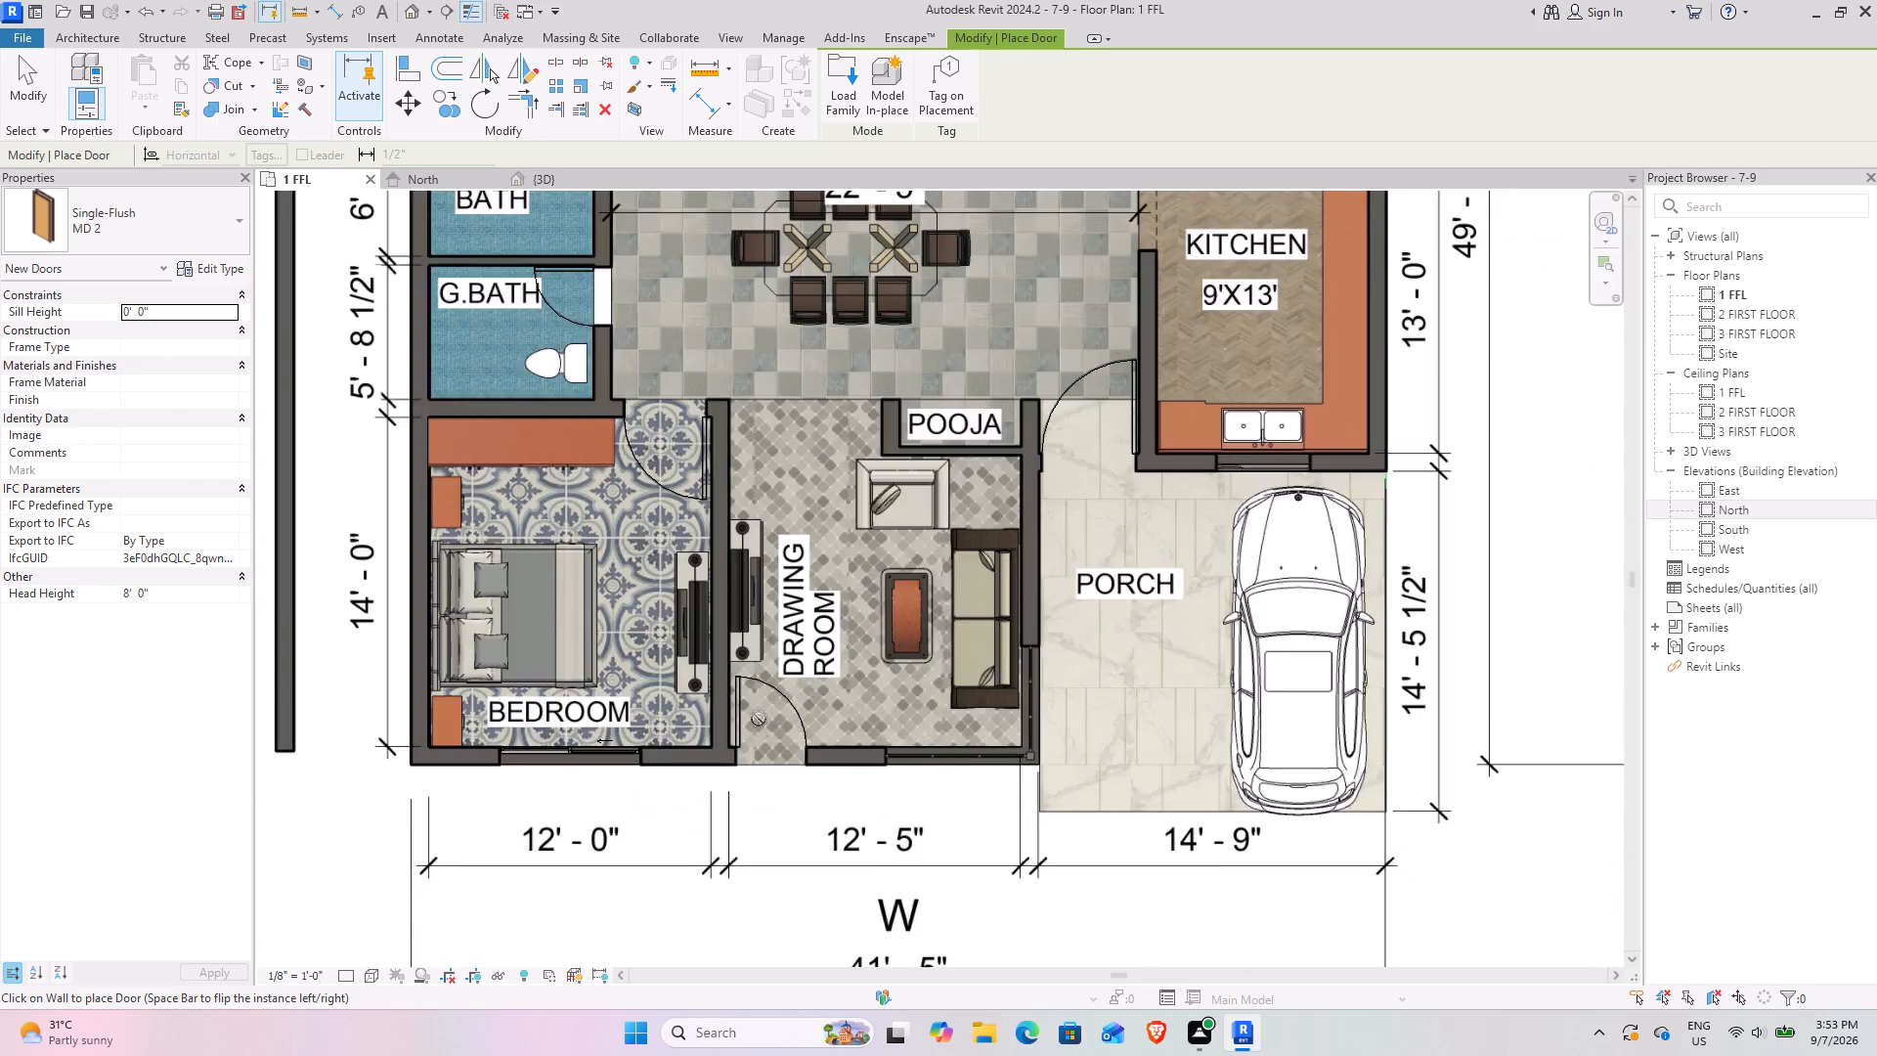
scroll(759, 719, "down", 4)
middle_click_drag(761, 583, 758, 781)
key("Escape")
key("Escape")
Nudge the BEDR door of the bedroom beside the store one increment away from the store wall.
scroll(717, 531, "up", 13)
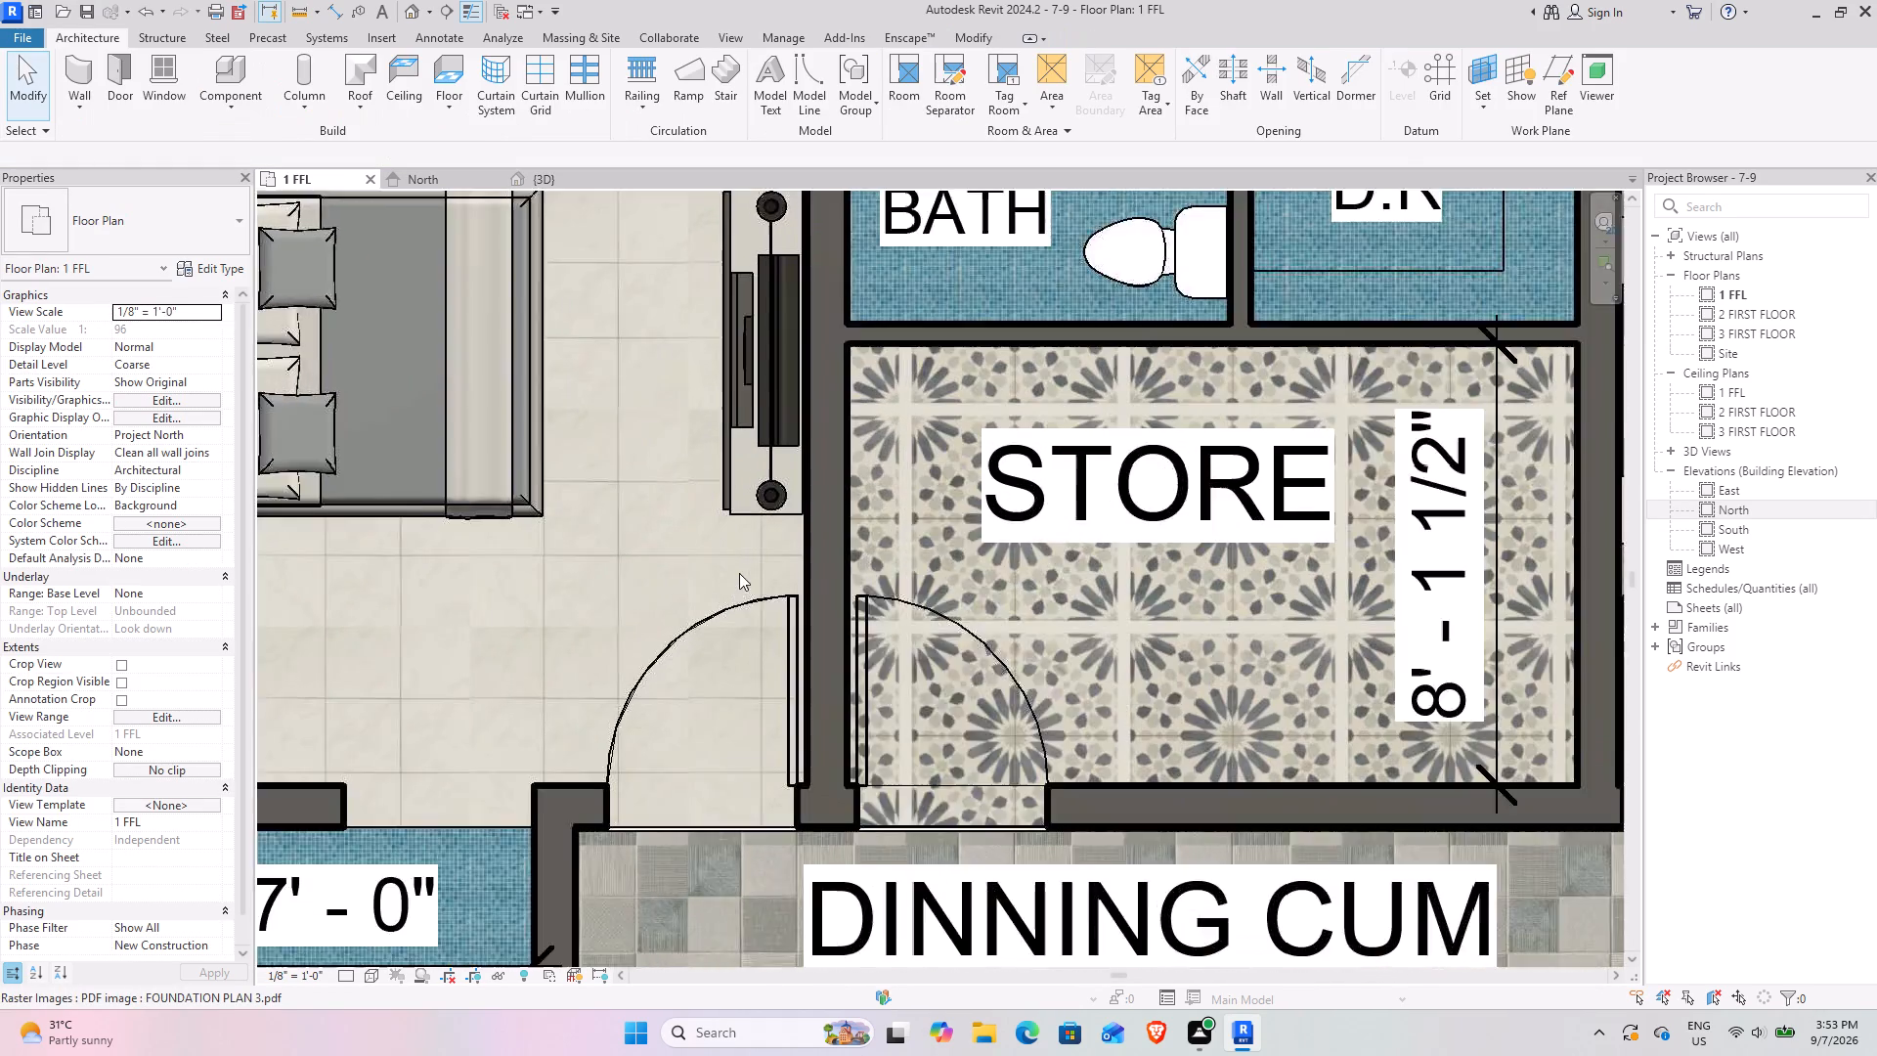
left_click(810, 697)
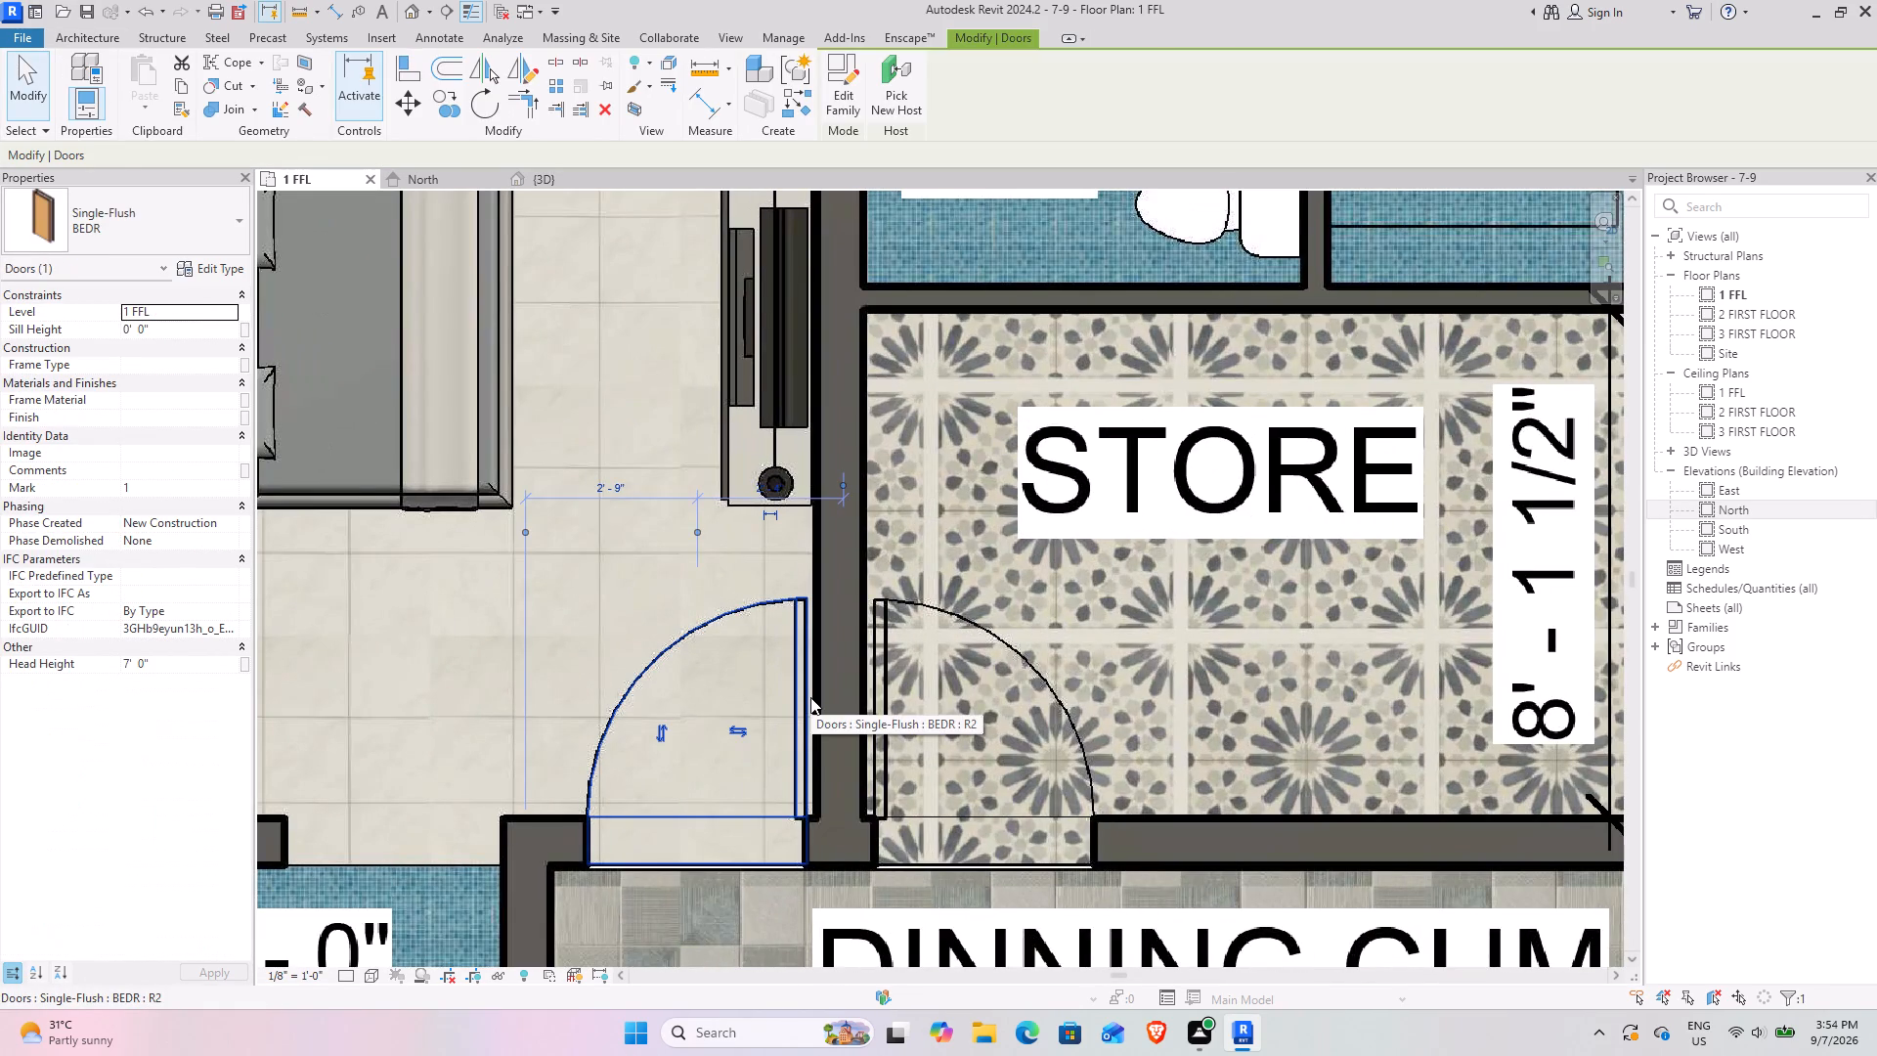
key("Left")
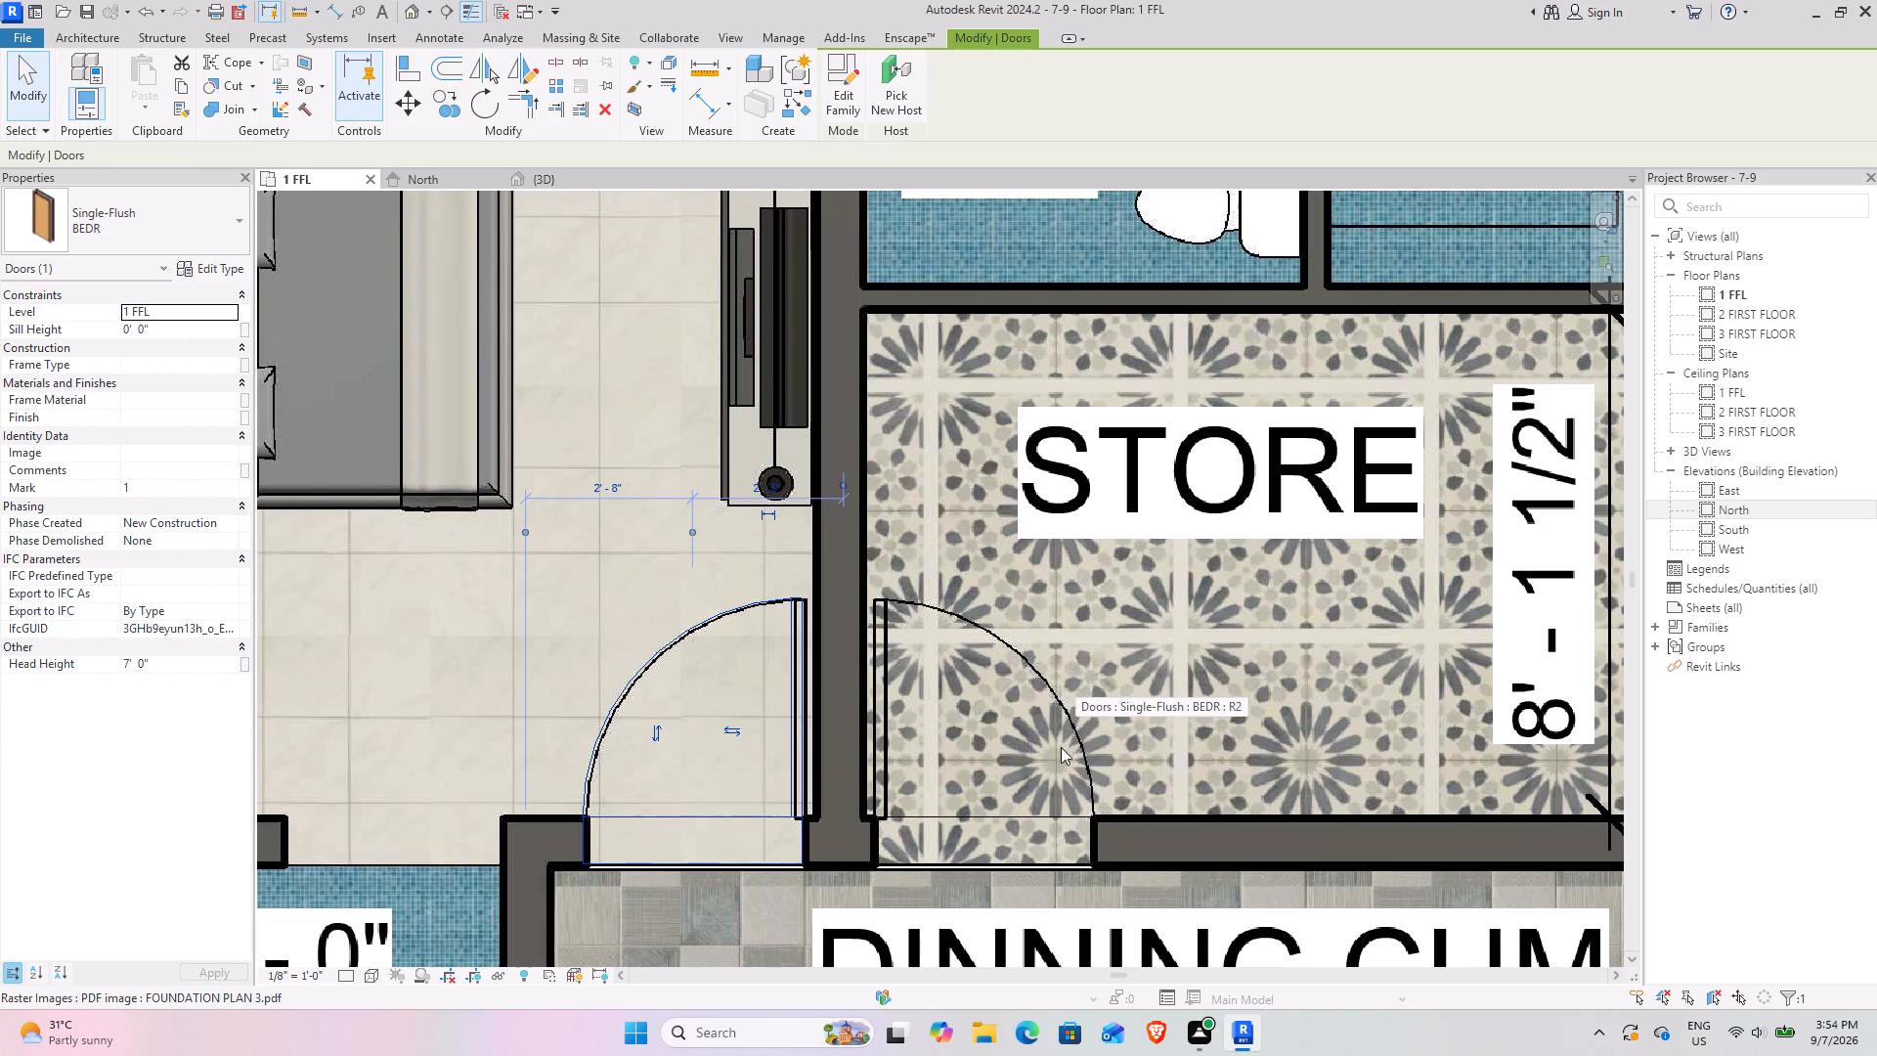
Place a door of the bedroom's BEDR type at the store's entrance, flipped to match the drawn door swing.
left_click(1087, 746)
scroll(863, 779, "down", 2)
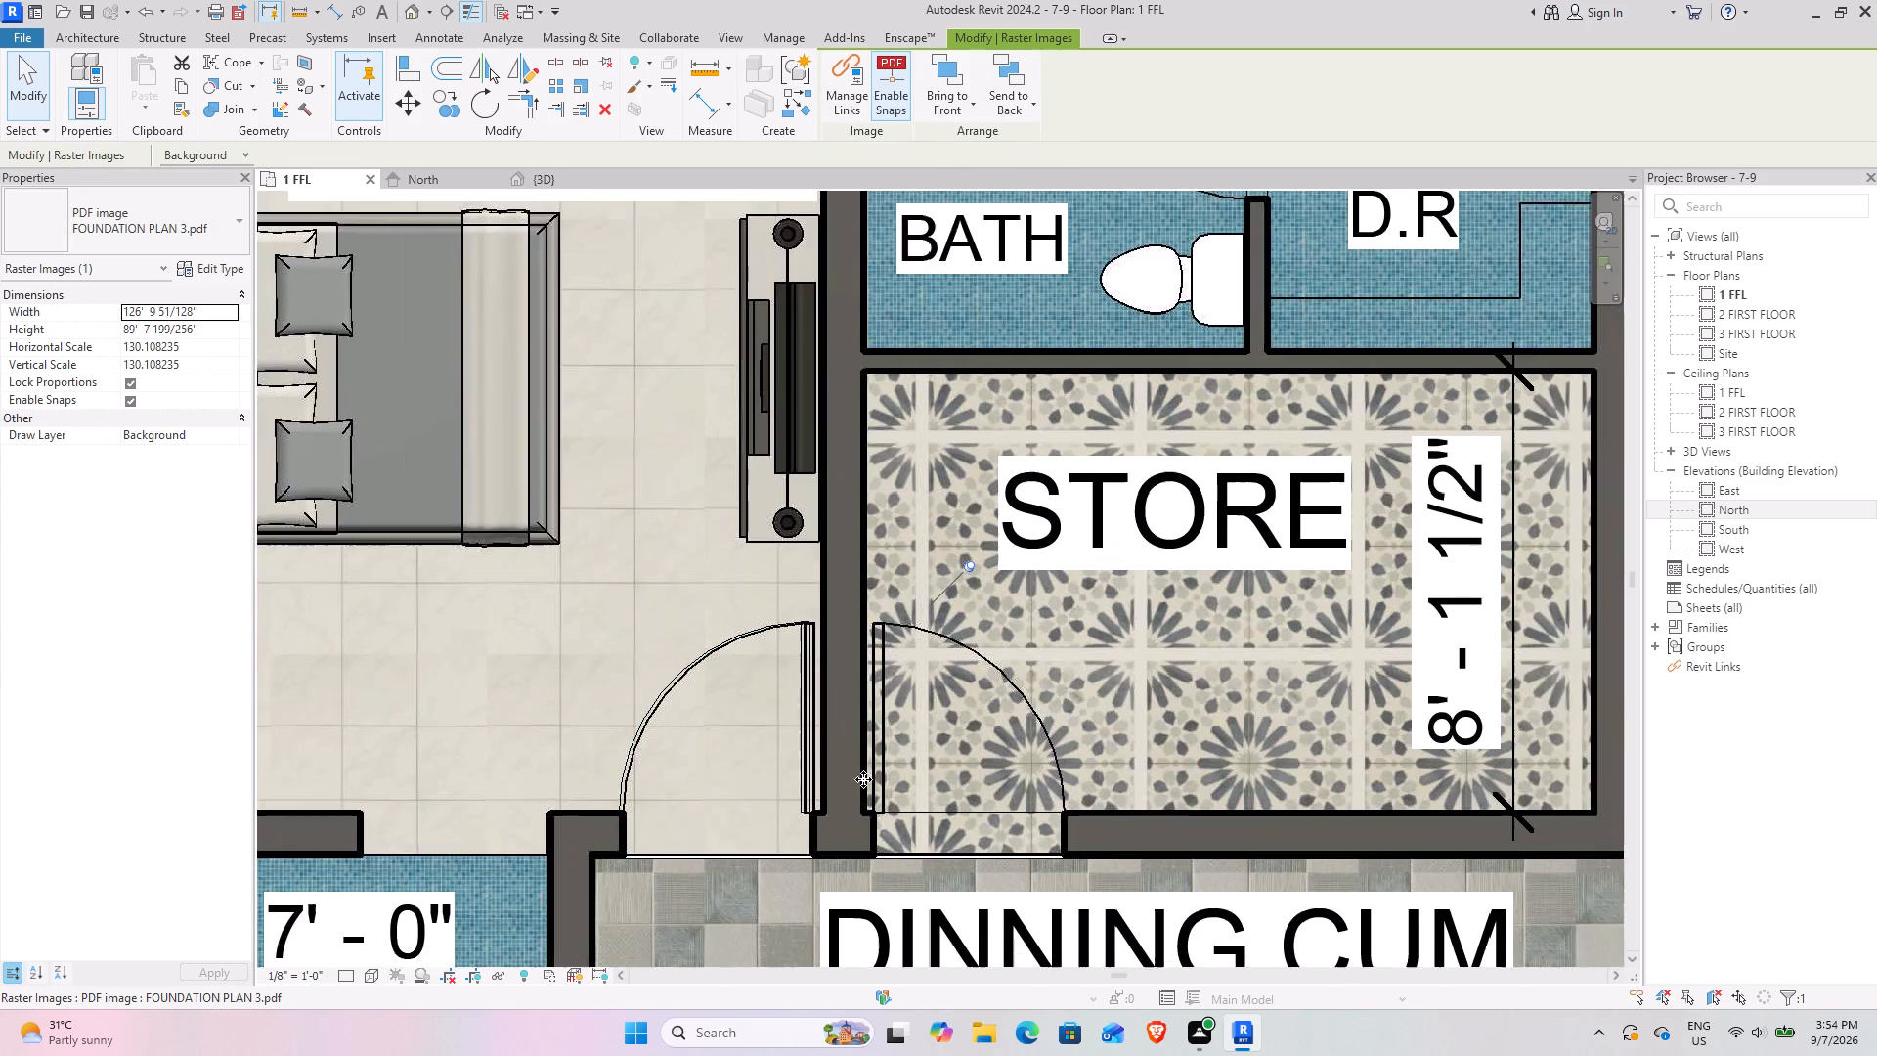
middle_click_drag(965, 760, 584, 682)
scroll(485, 661, "up", 3)
middle_click_drag(449, 653, 591, 665)
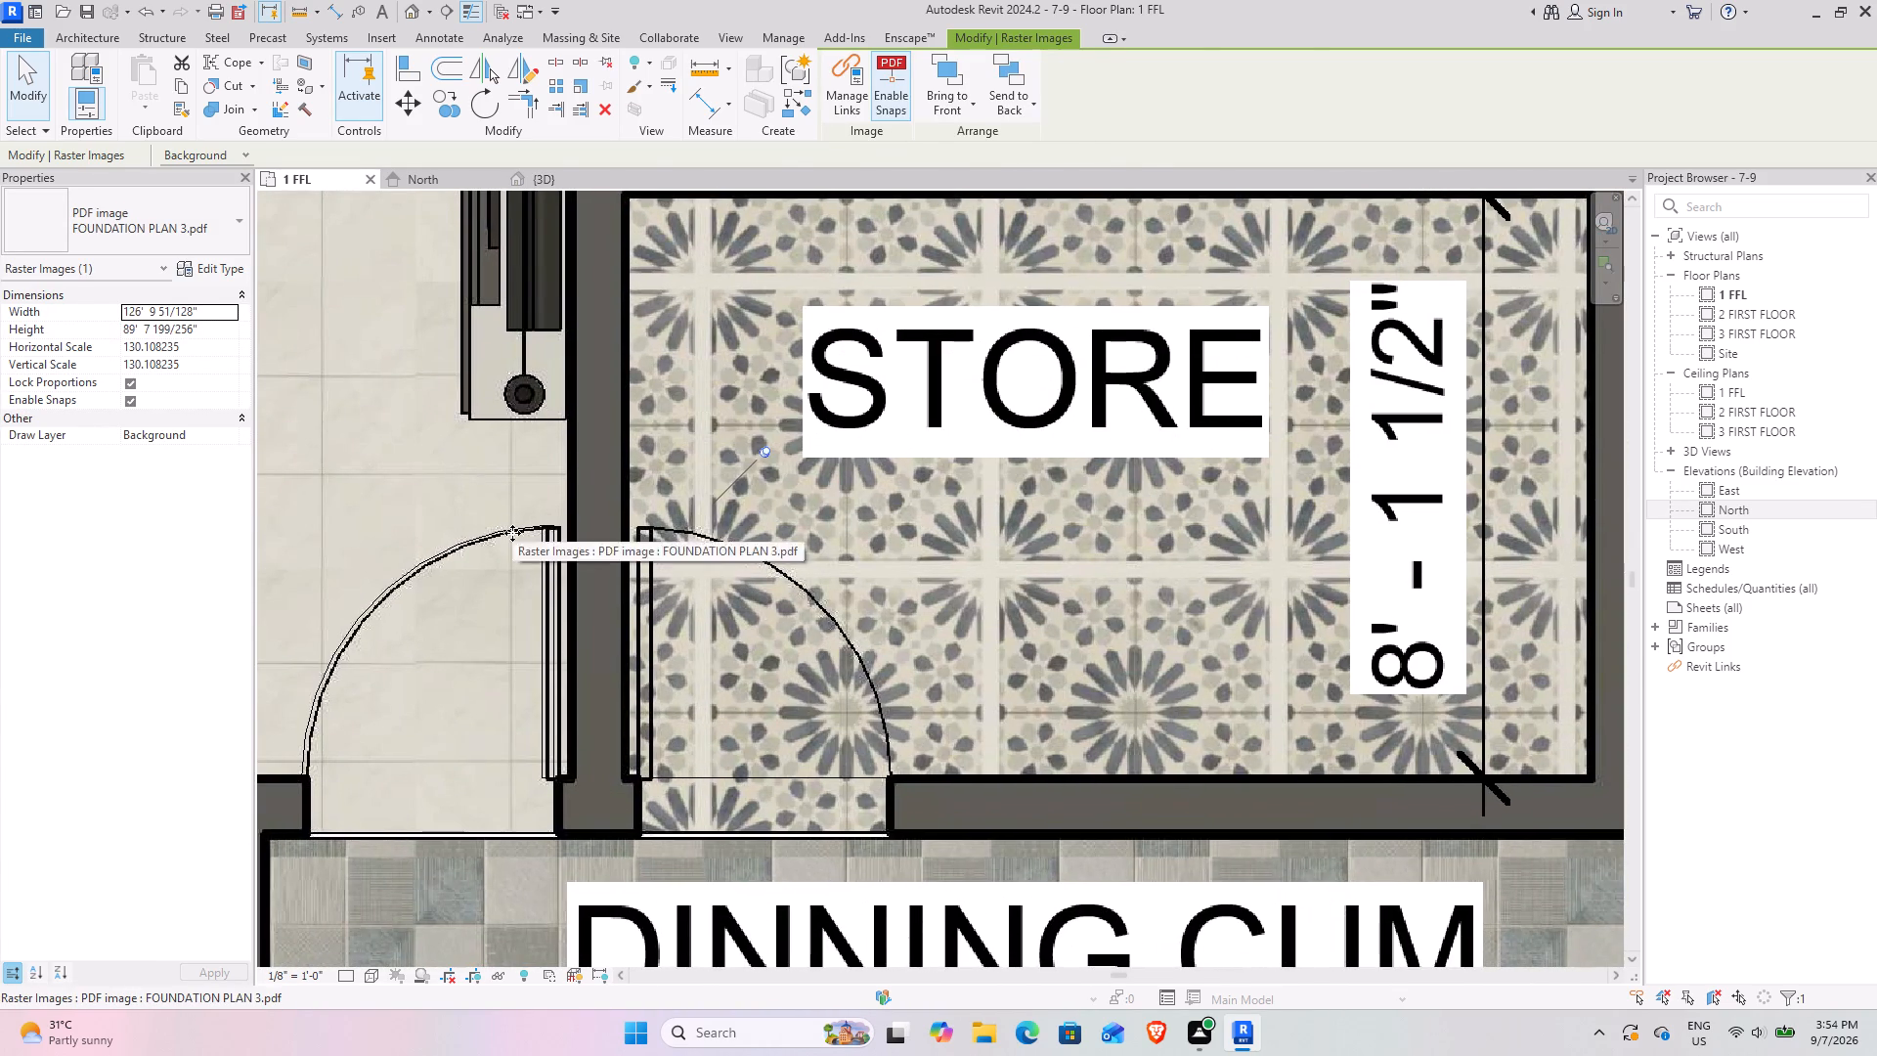
key("Escape")
key("Escape")
left_click(506, 534)
left_click(794, 97)
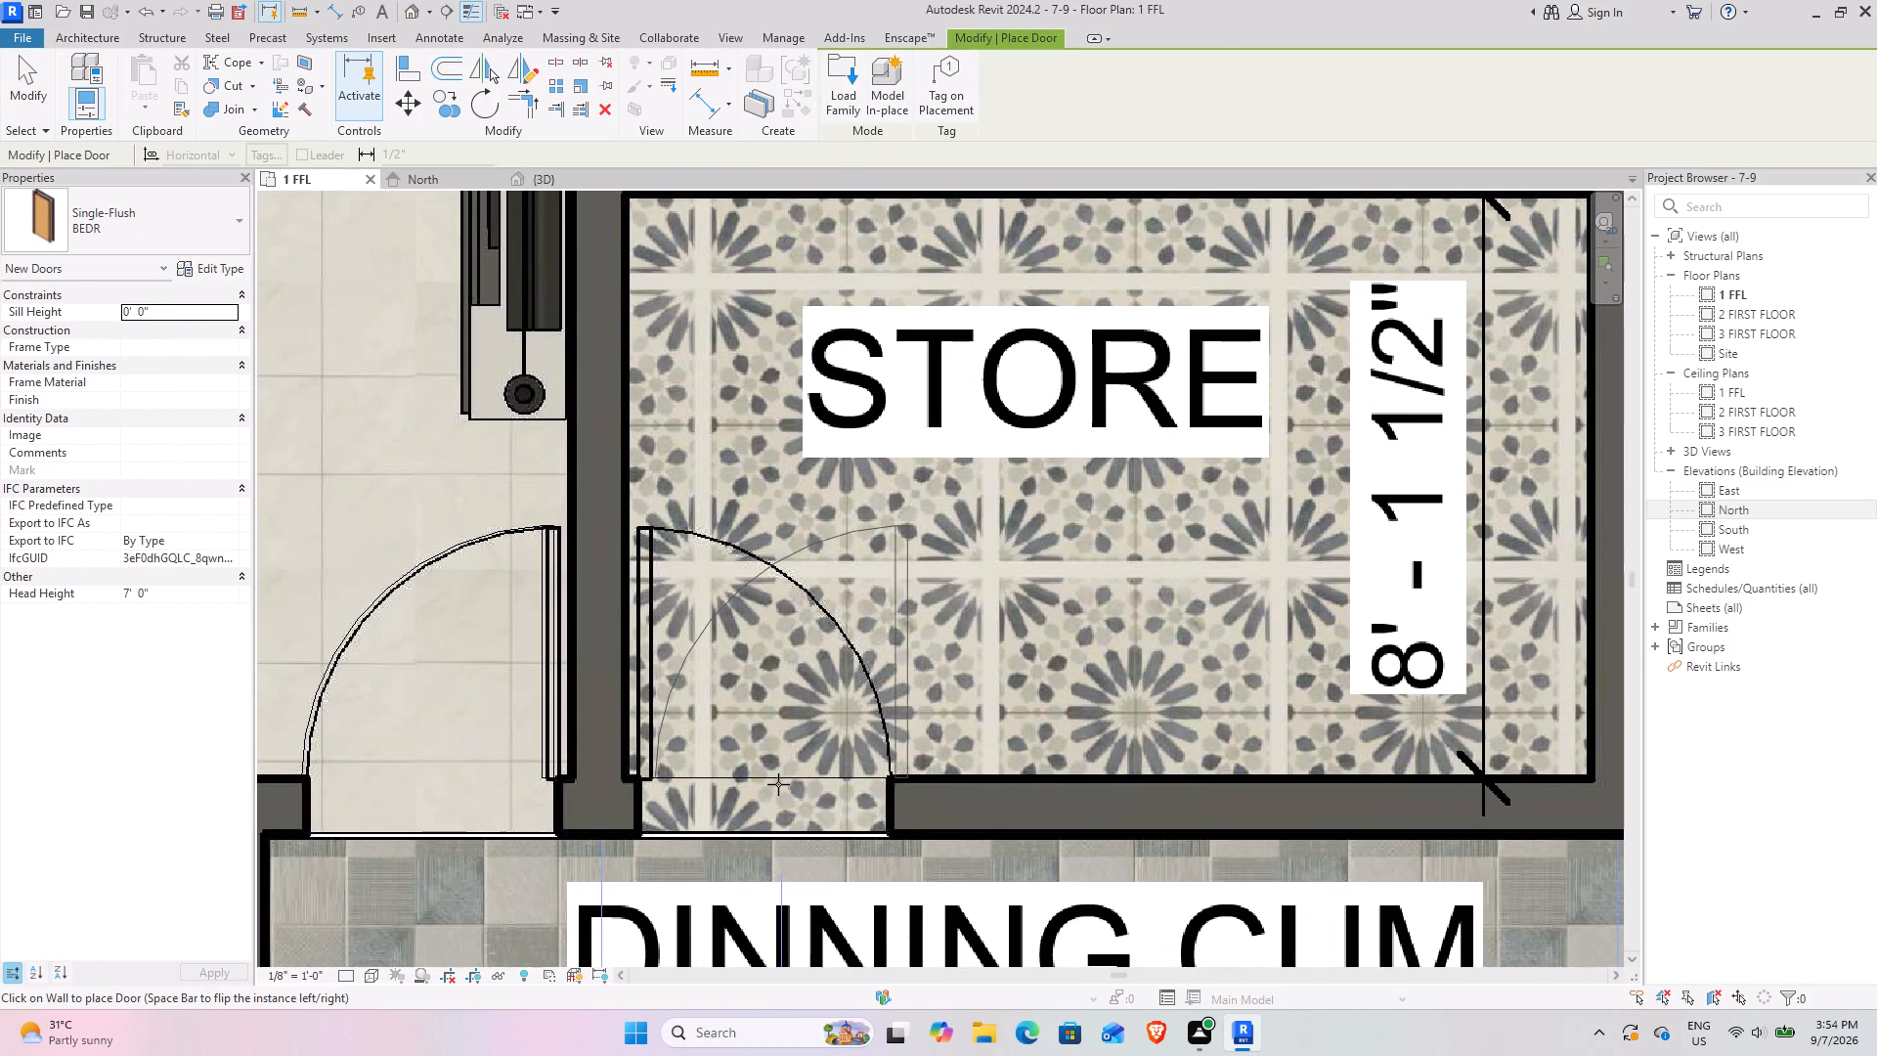
key("space")
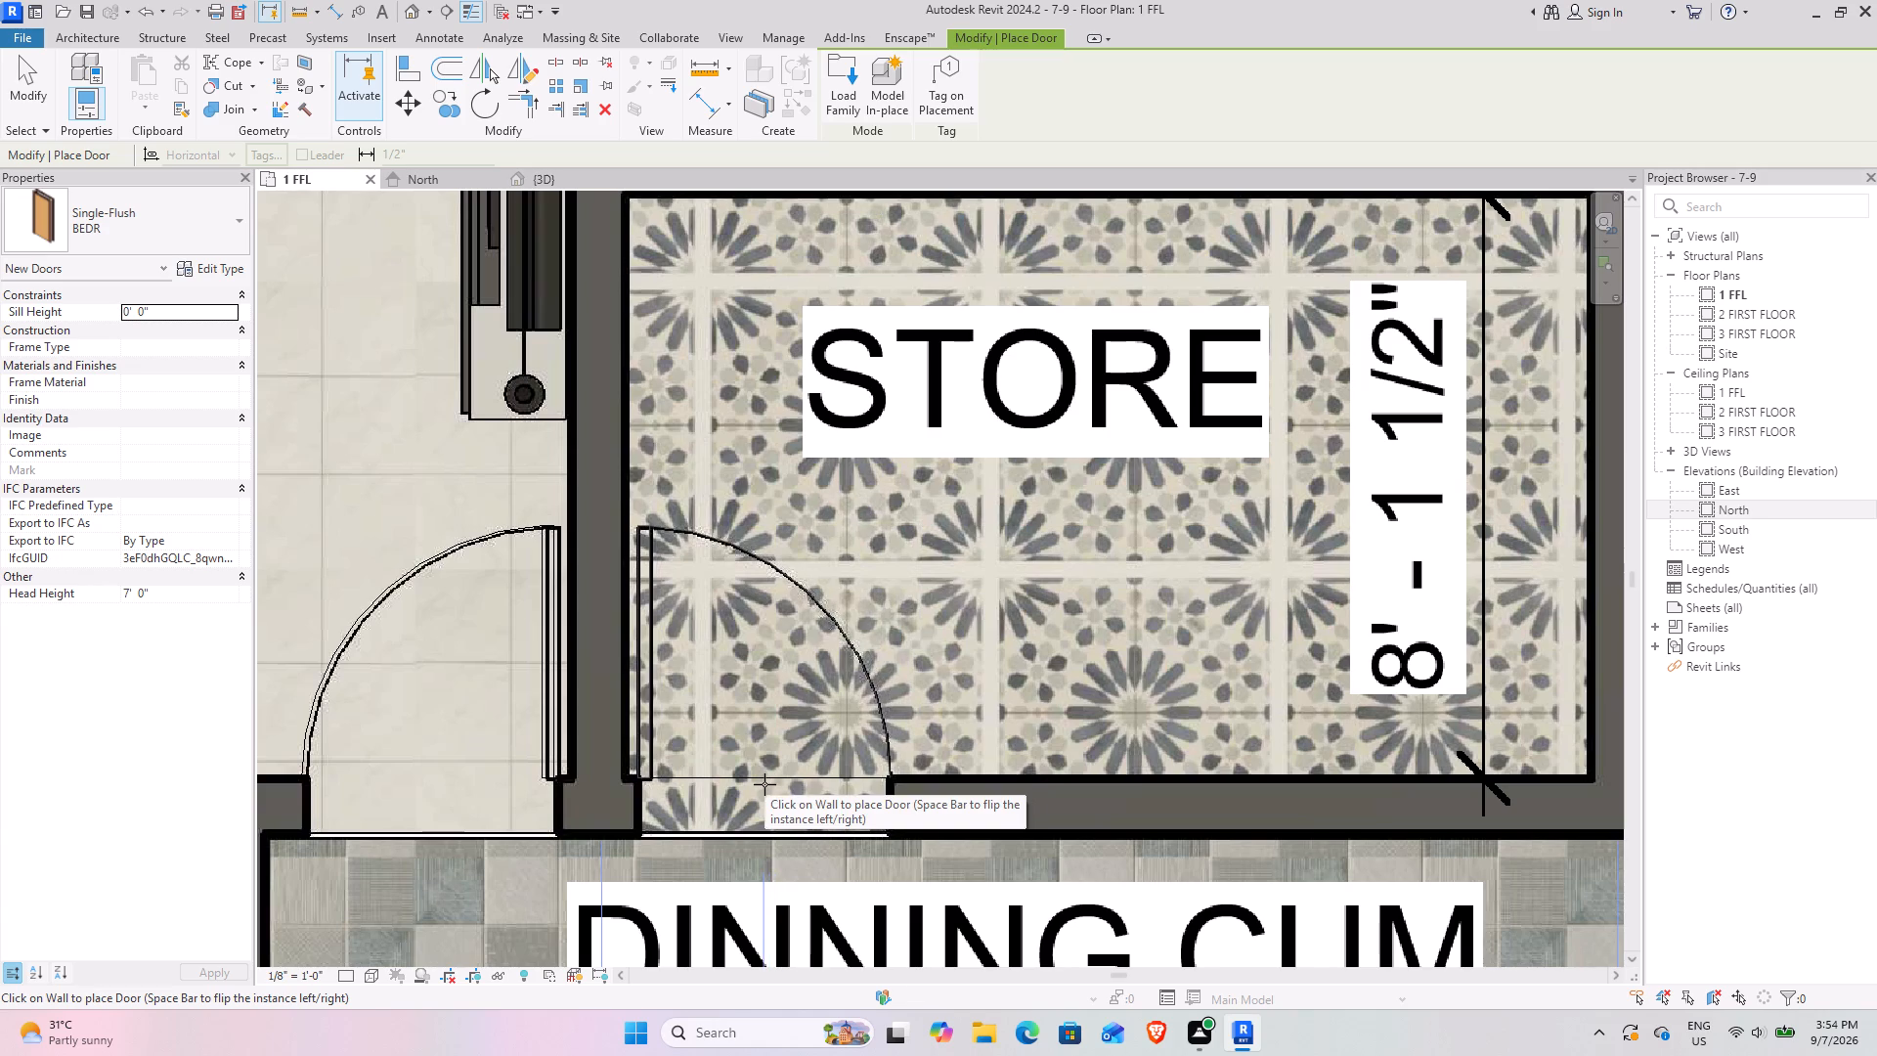
left_click(764, 784)
scroll(764, 784, "down", 7)
middle_click_drag(764, 784, 582, 748)
key("Escape")
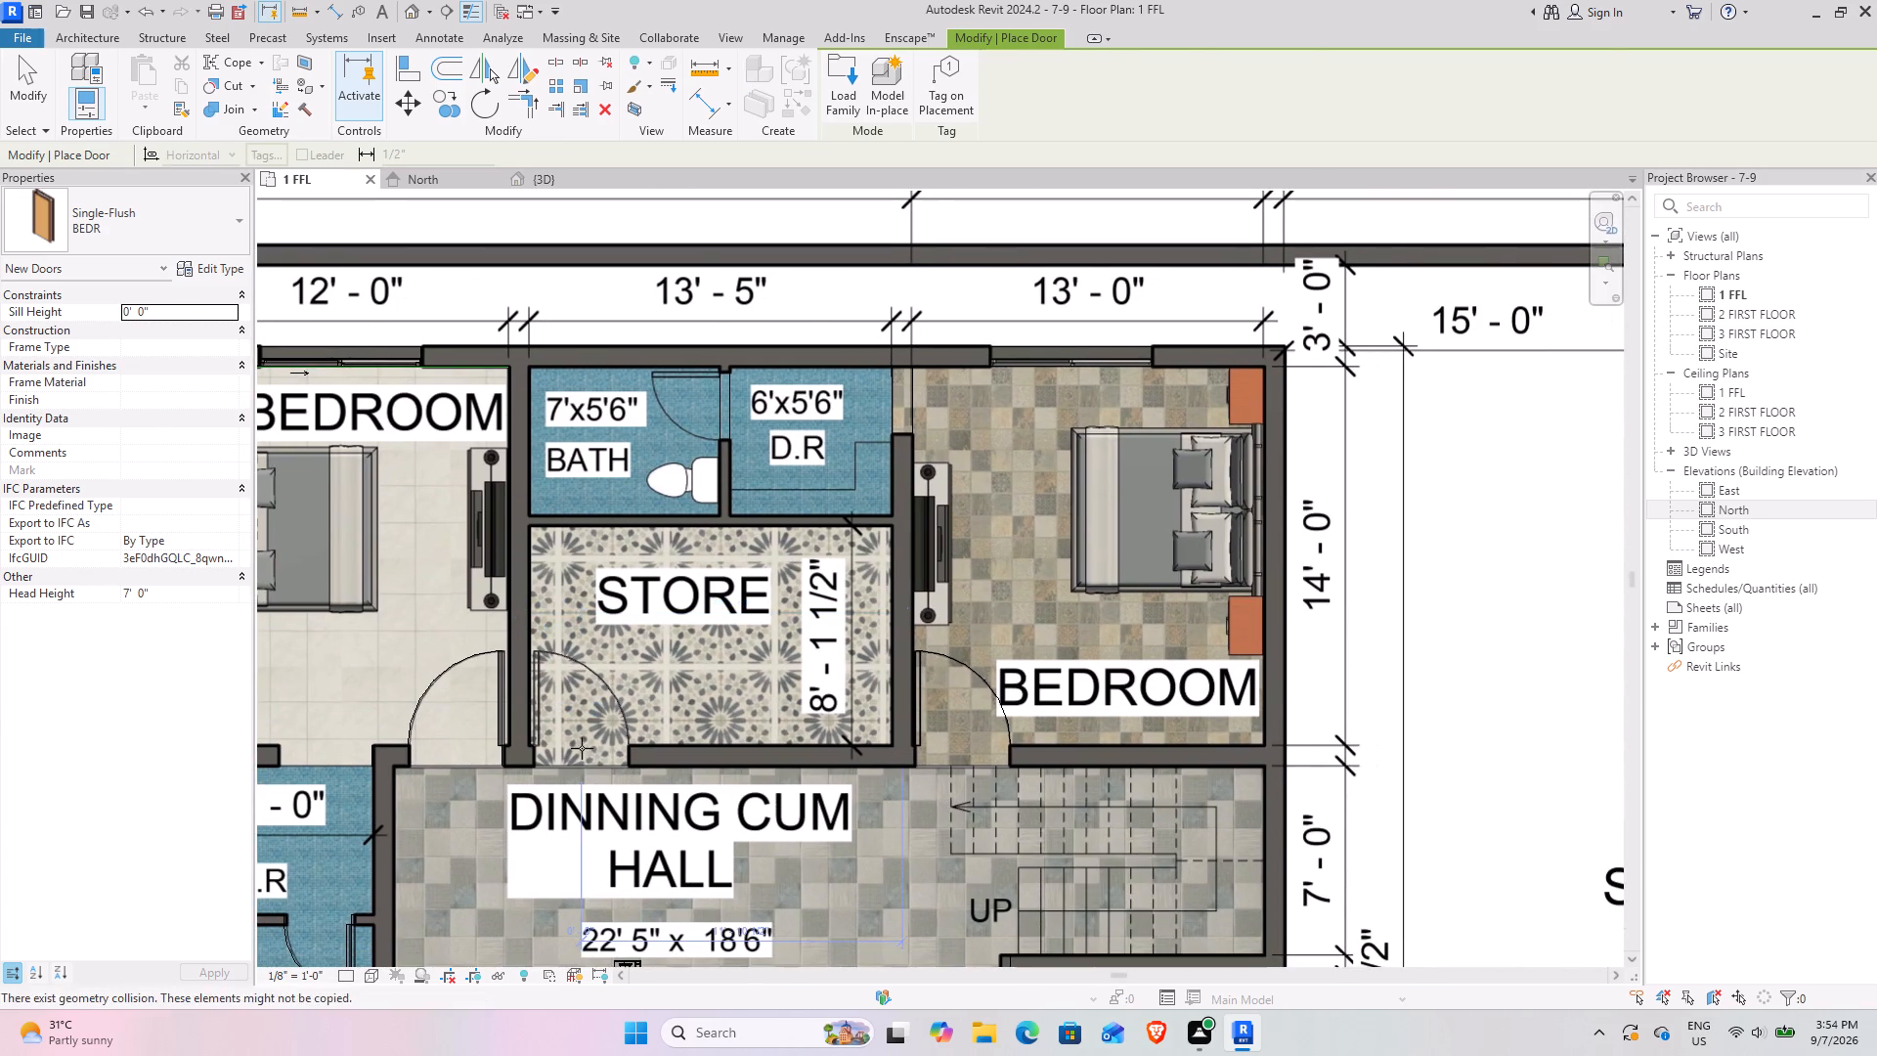
Place a door of the G.BATH's BATH type in the wall between the 7'x5'6" bath and the D.R.
key("Escape")
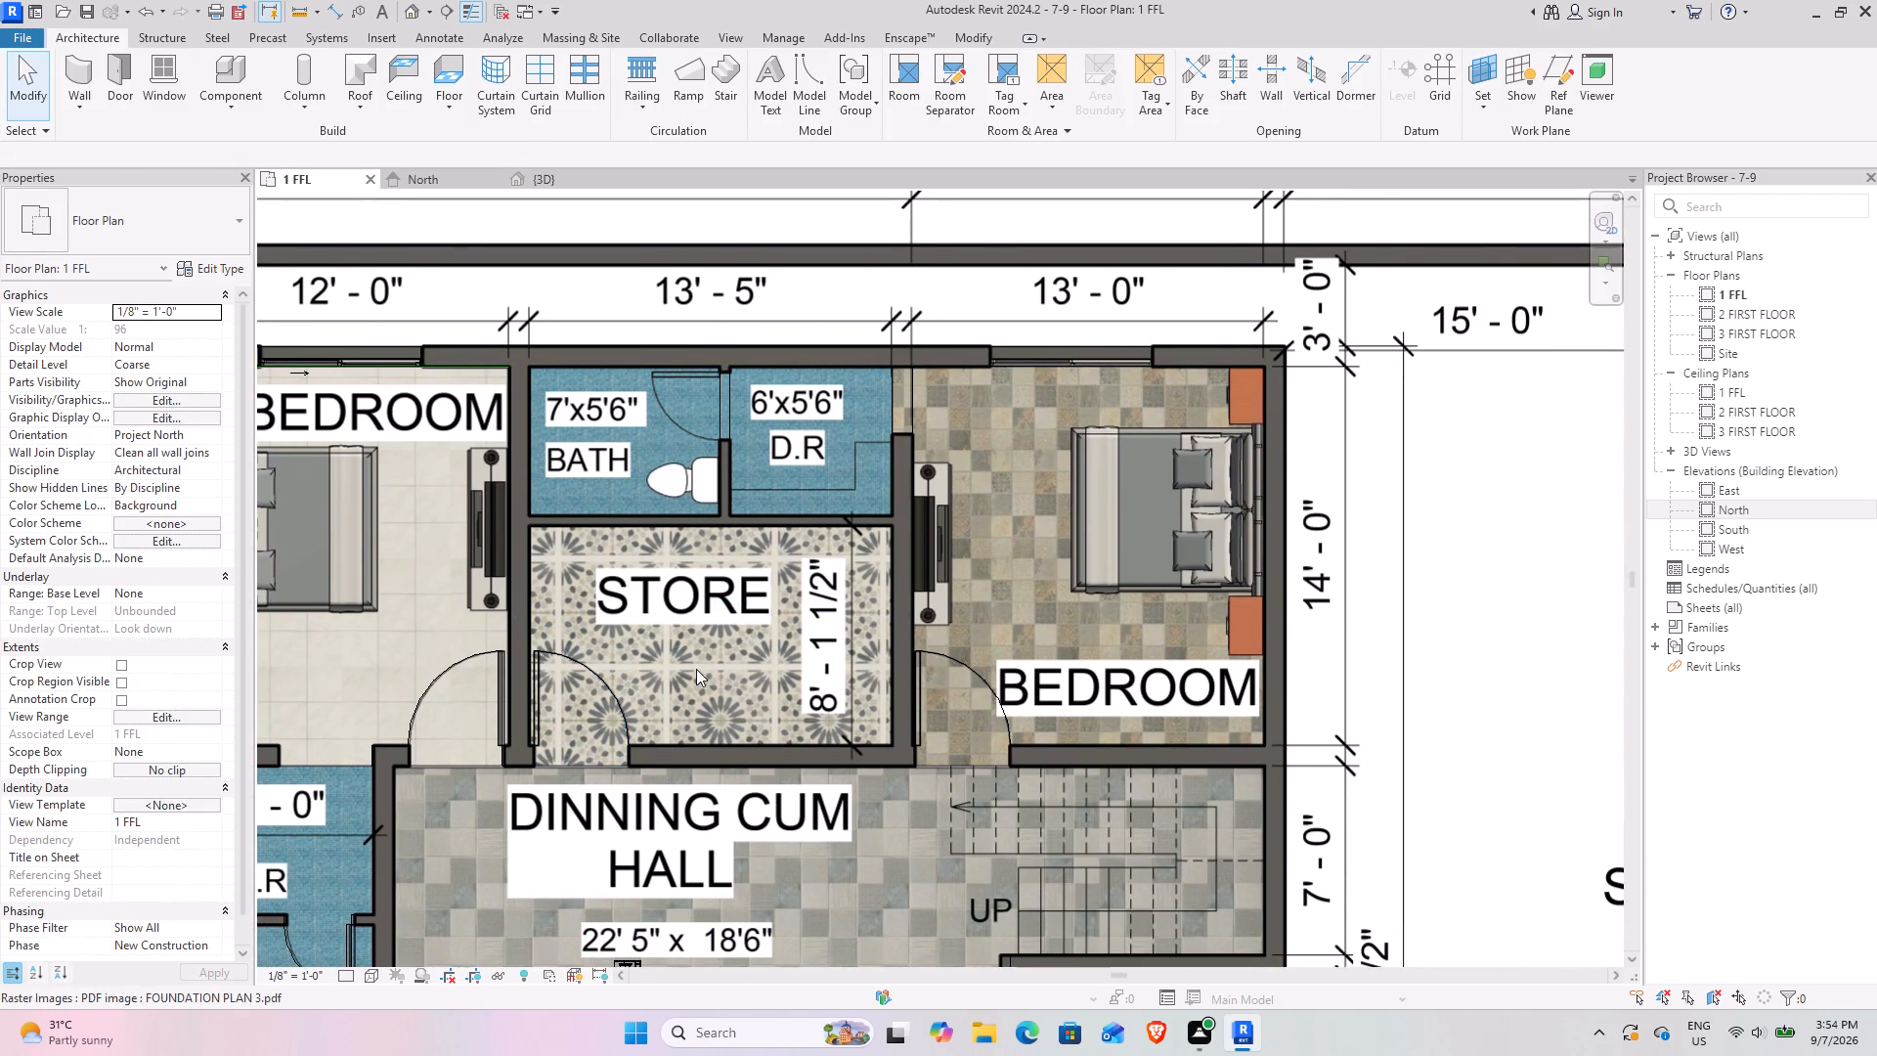
middle_click_drag(696, 669, 677, 582)
scroll(769, 826, "down", 4)
middle_click_drag(698, 835, 692, 601)
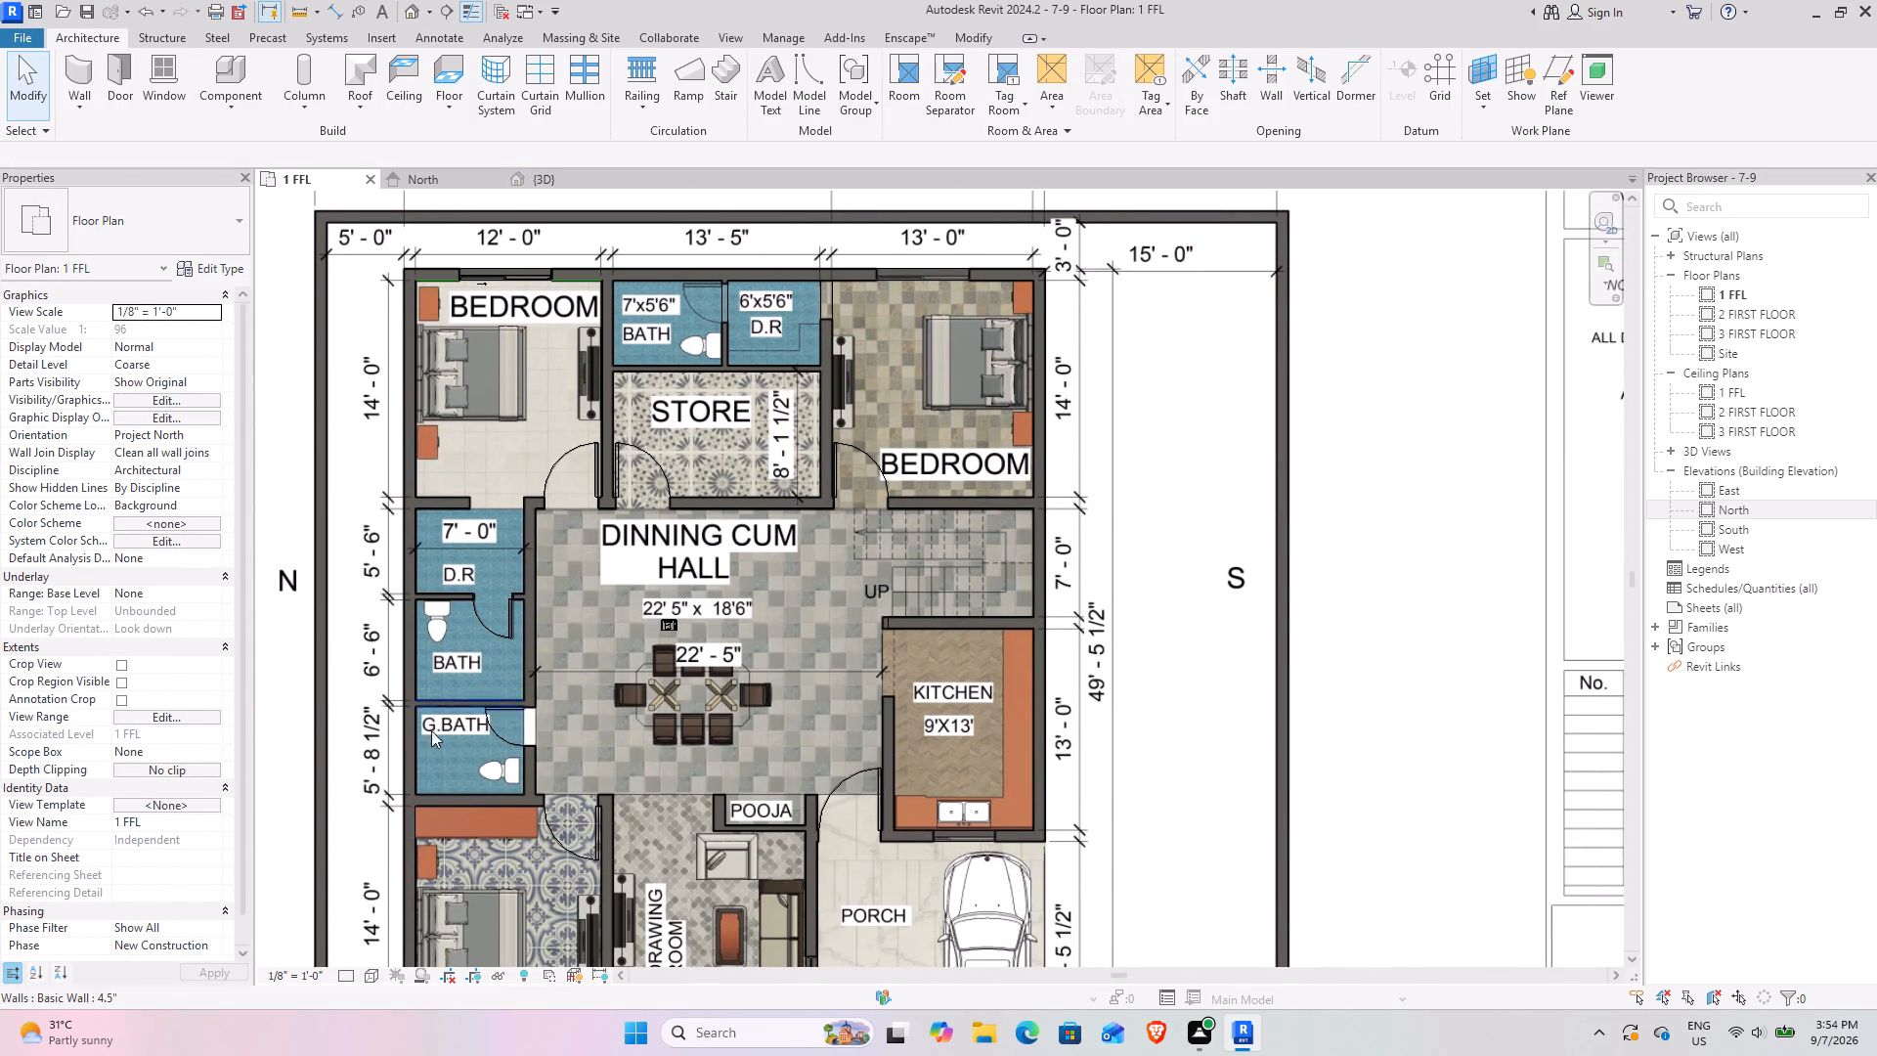
scroll(524, 710, "up", 3)
left_click(498, 752)
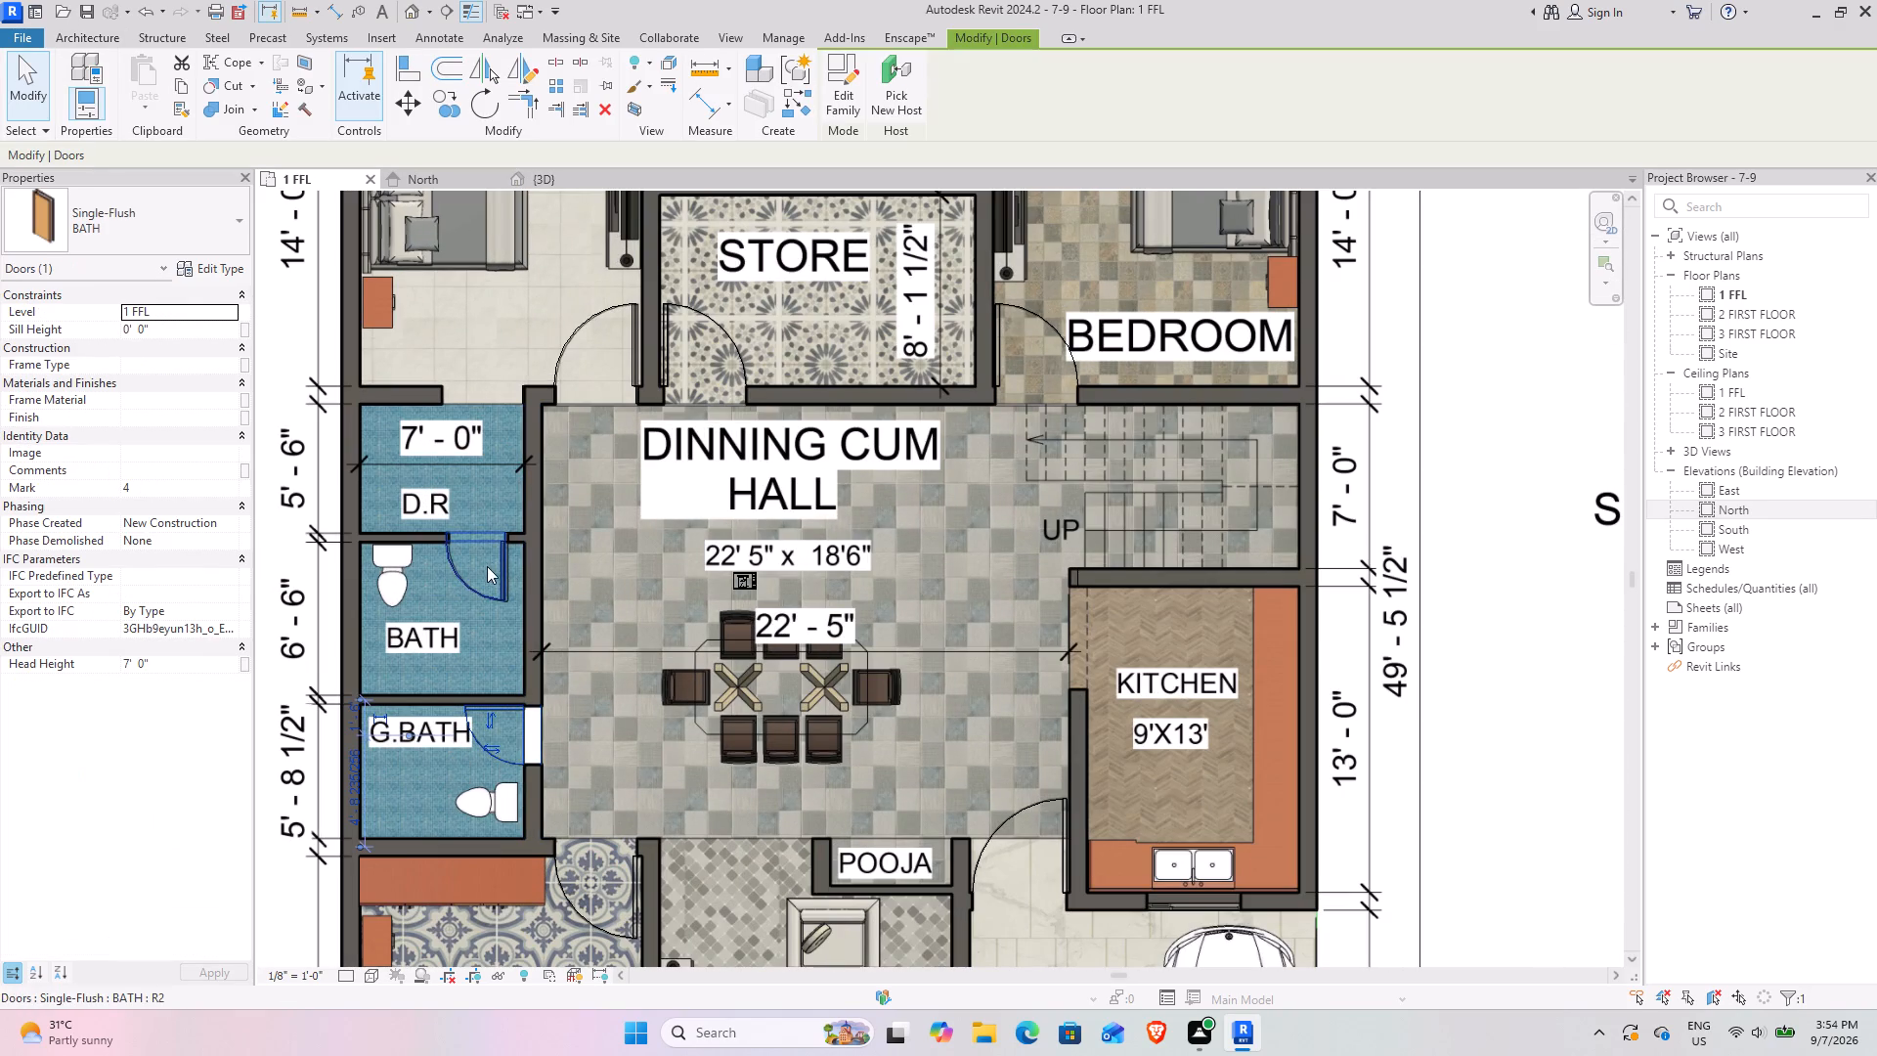
left_click(795, 97)
middle_click_drag(910, 443, 874, 863)
scroll(773, 502, "up", 11)
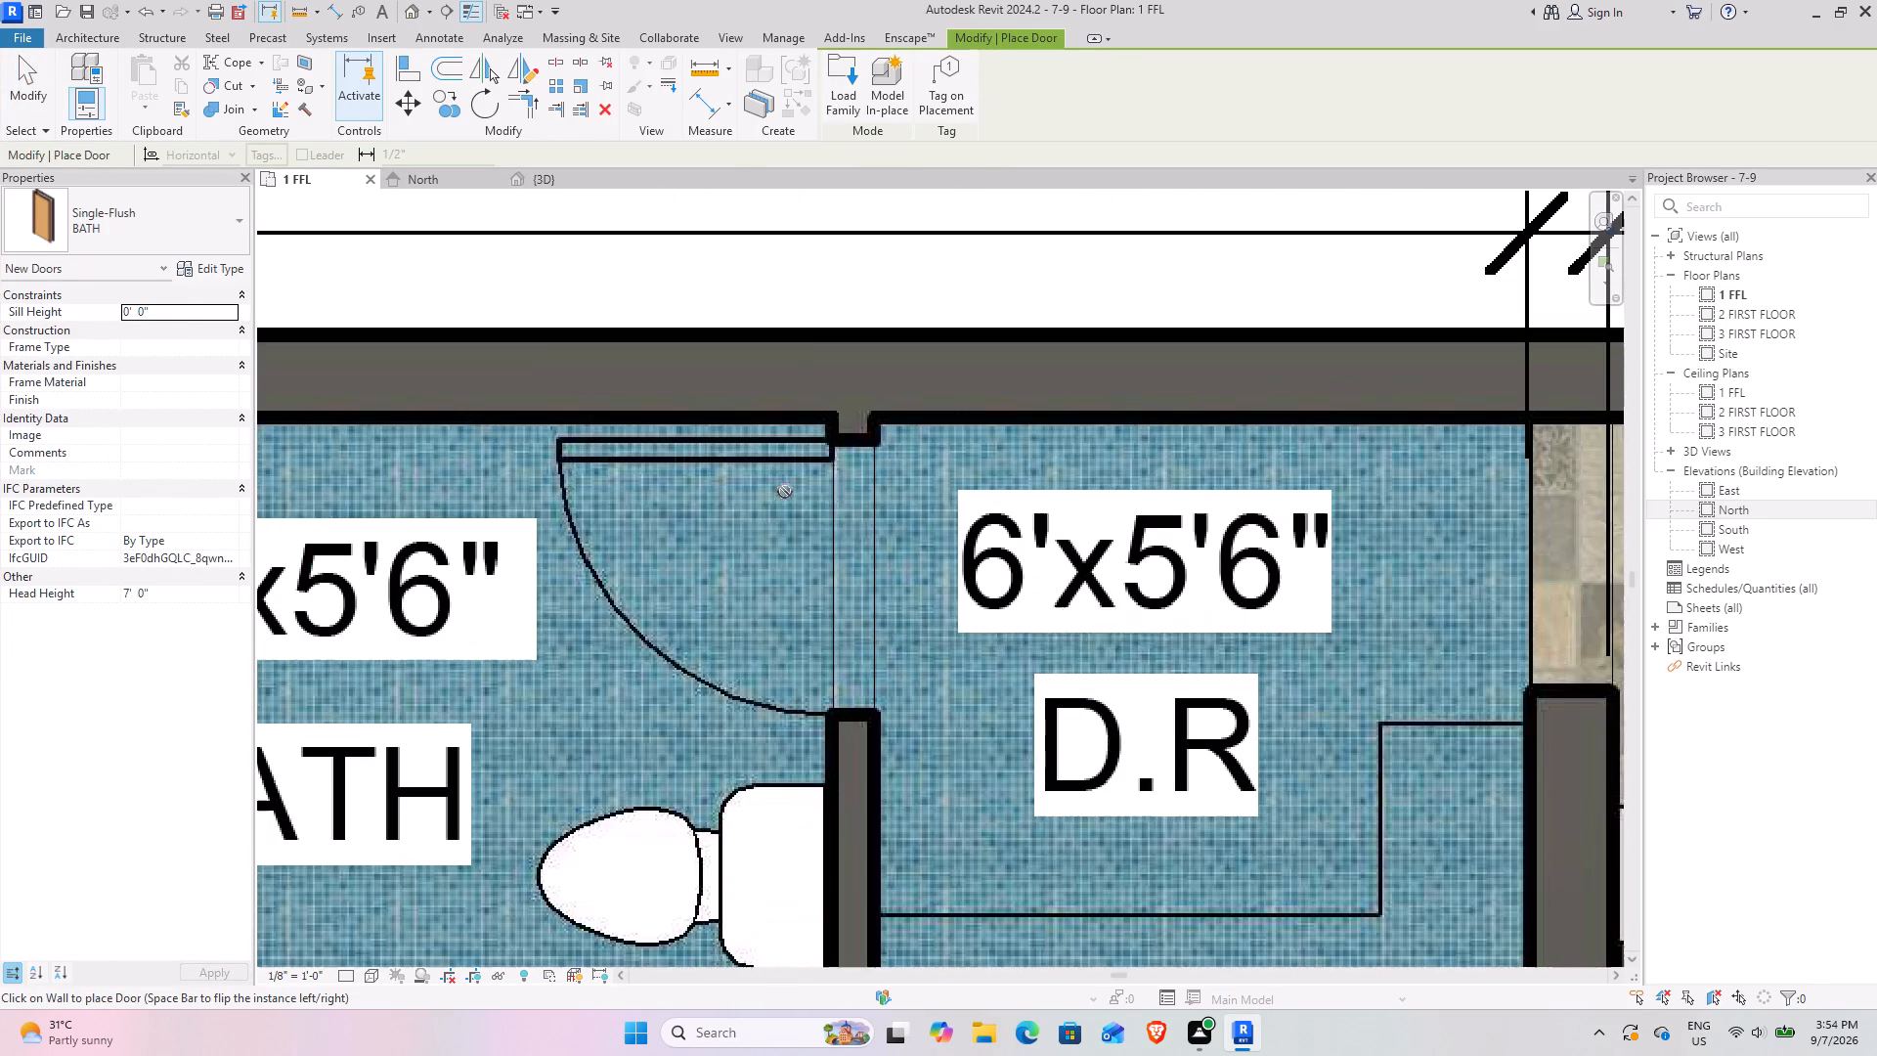
left_click(830, 572)
scroll(857, 590, "down", 7)
middle_click_drag(875, 651, 652, 633)
key("Escape")
key("Escape")
key("Escape")
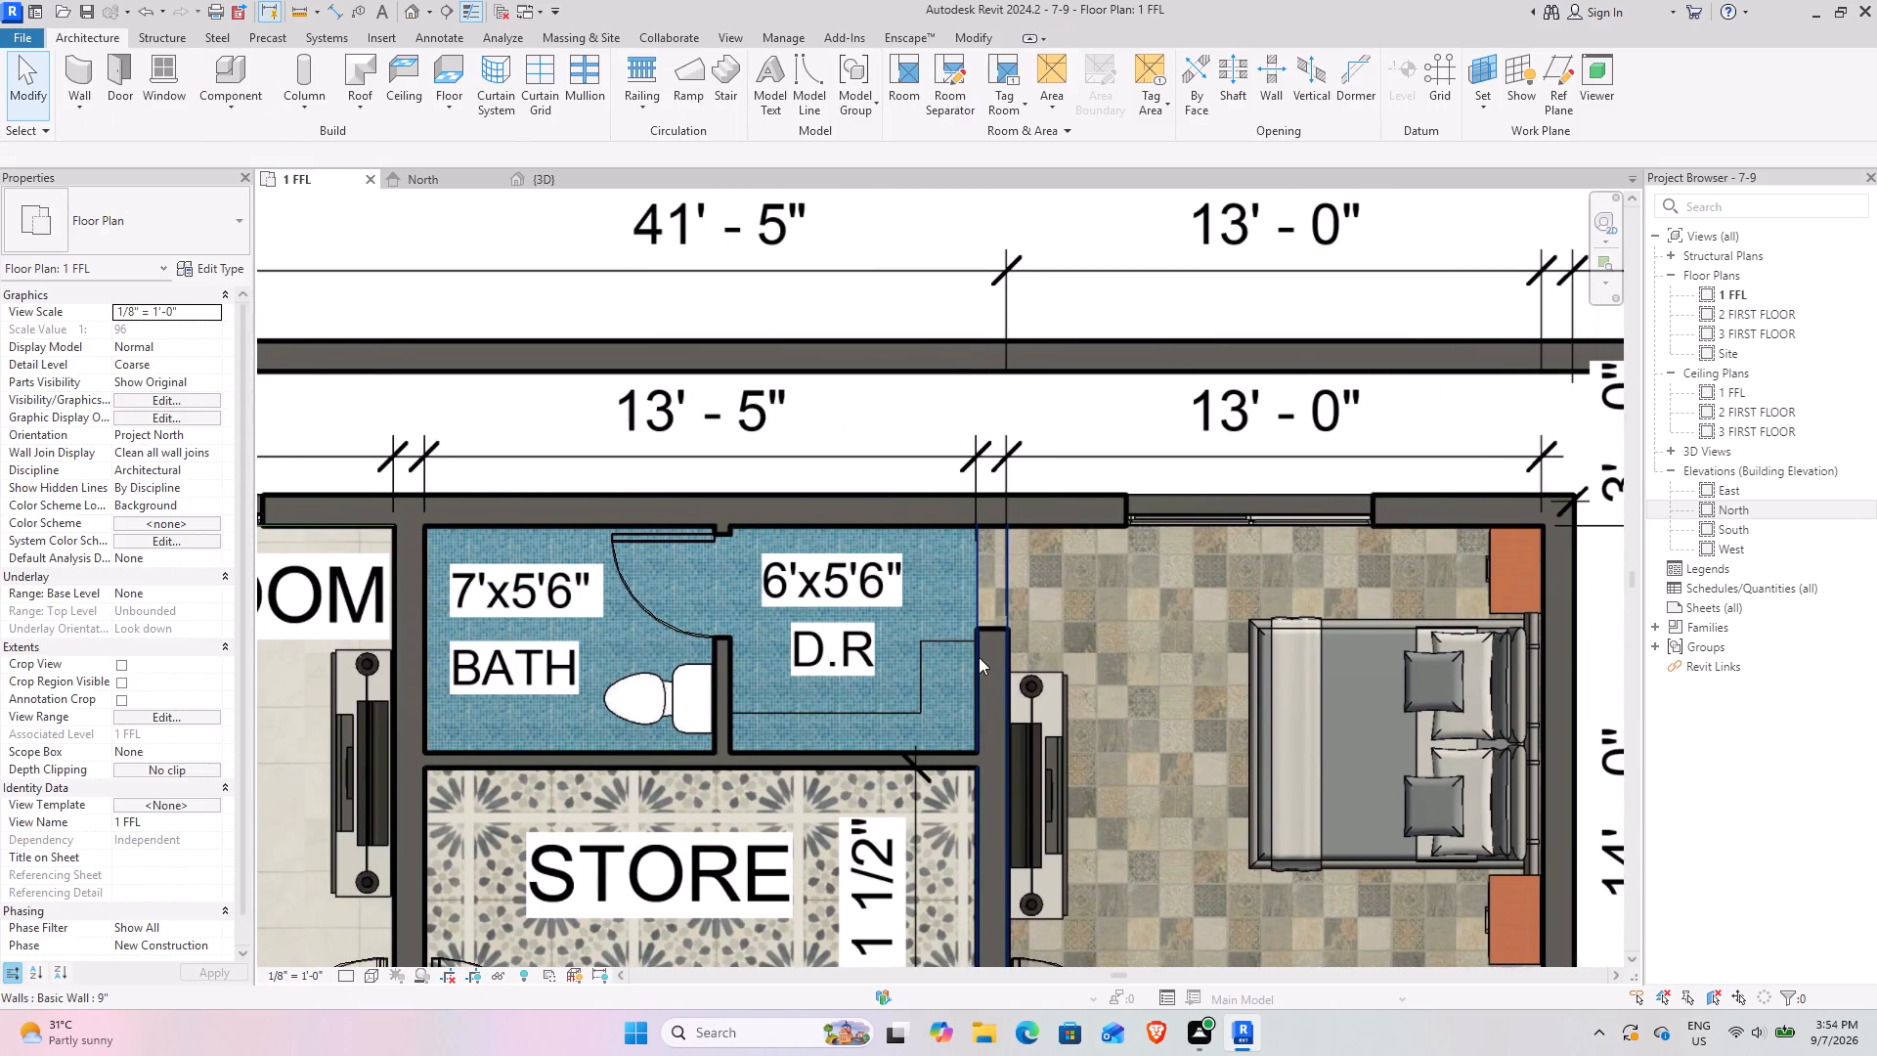
Cut a rectangular wall opening in the 9" wall between the 6'x5'6" D.R and the adjoining bedroom, matching the gap drawn on the plan.
left_click(979, 657)
middle_click_drag(1118, 650, 800, 591)
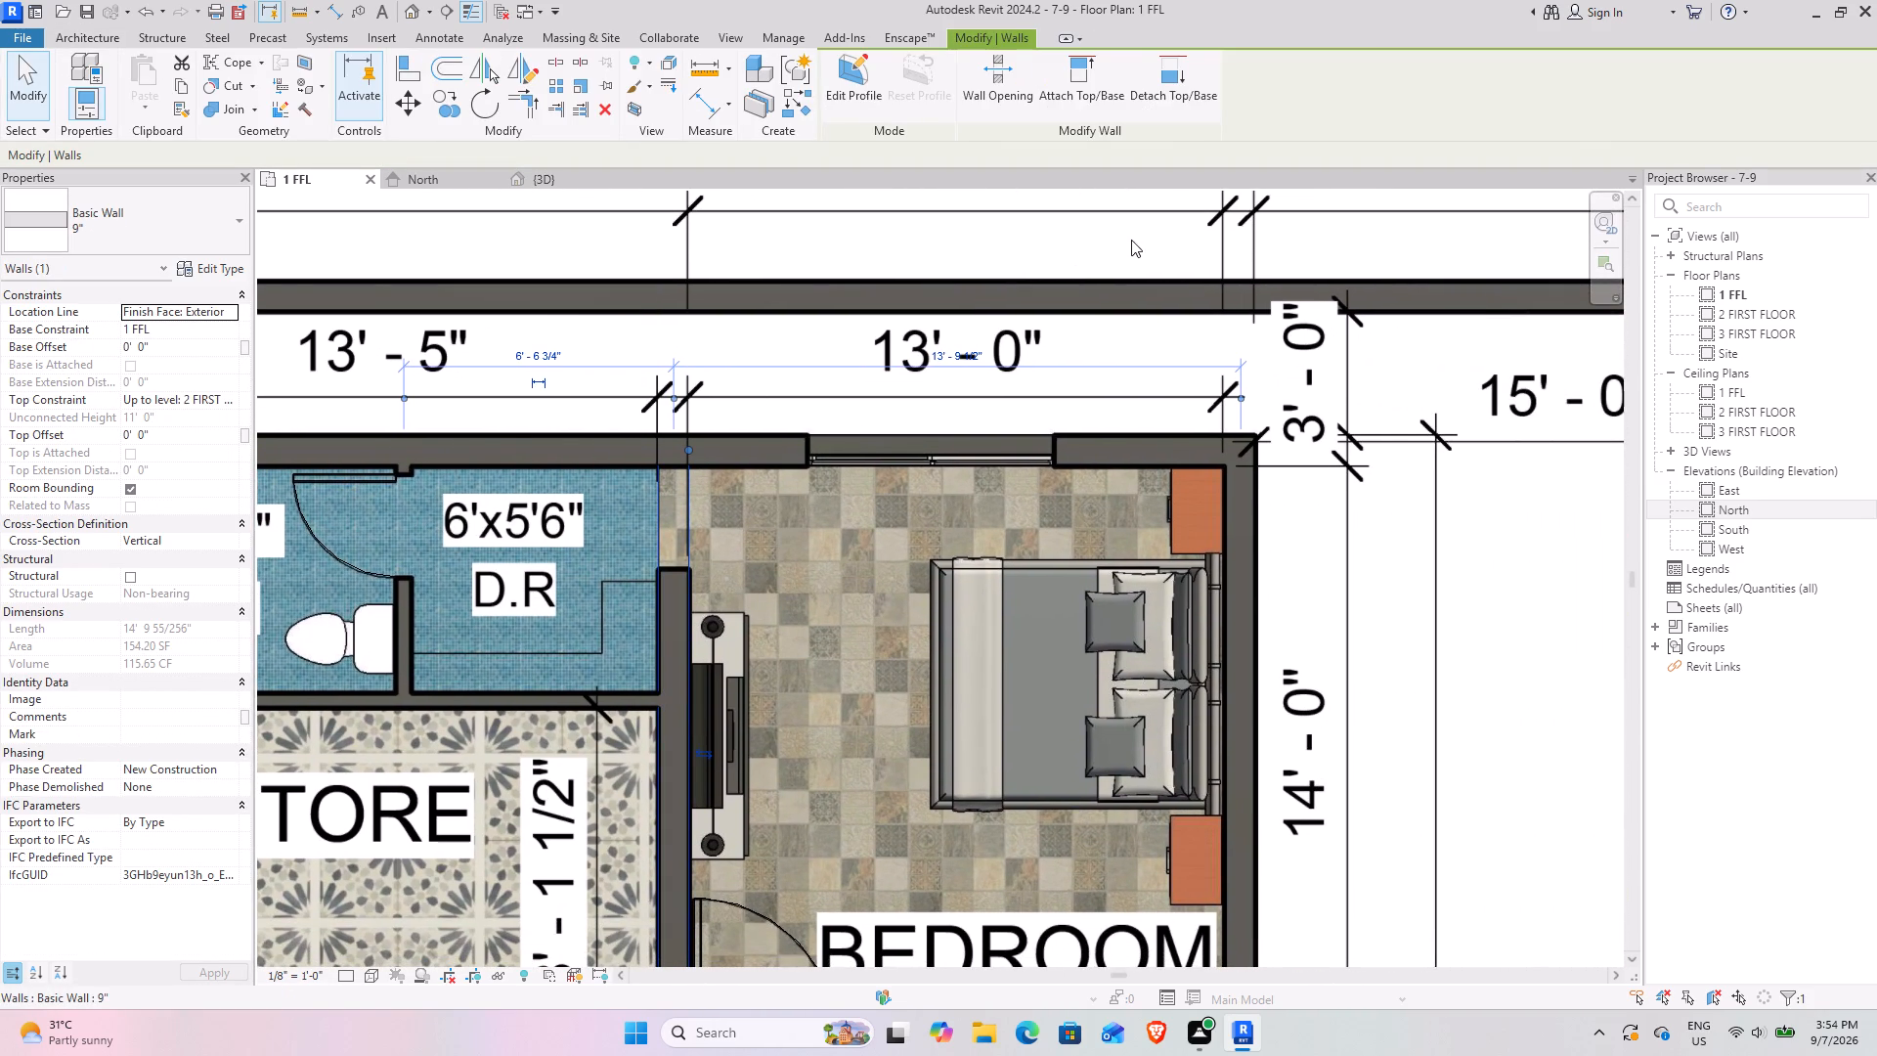
scroll(718, 446, "up", 3)
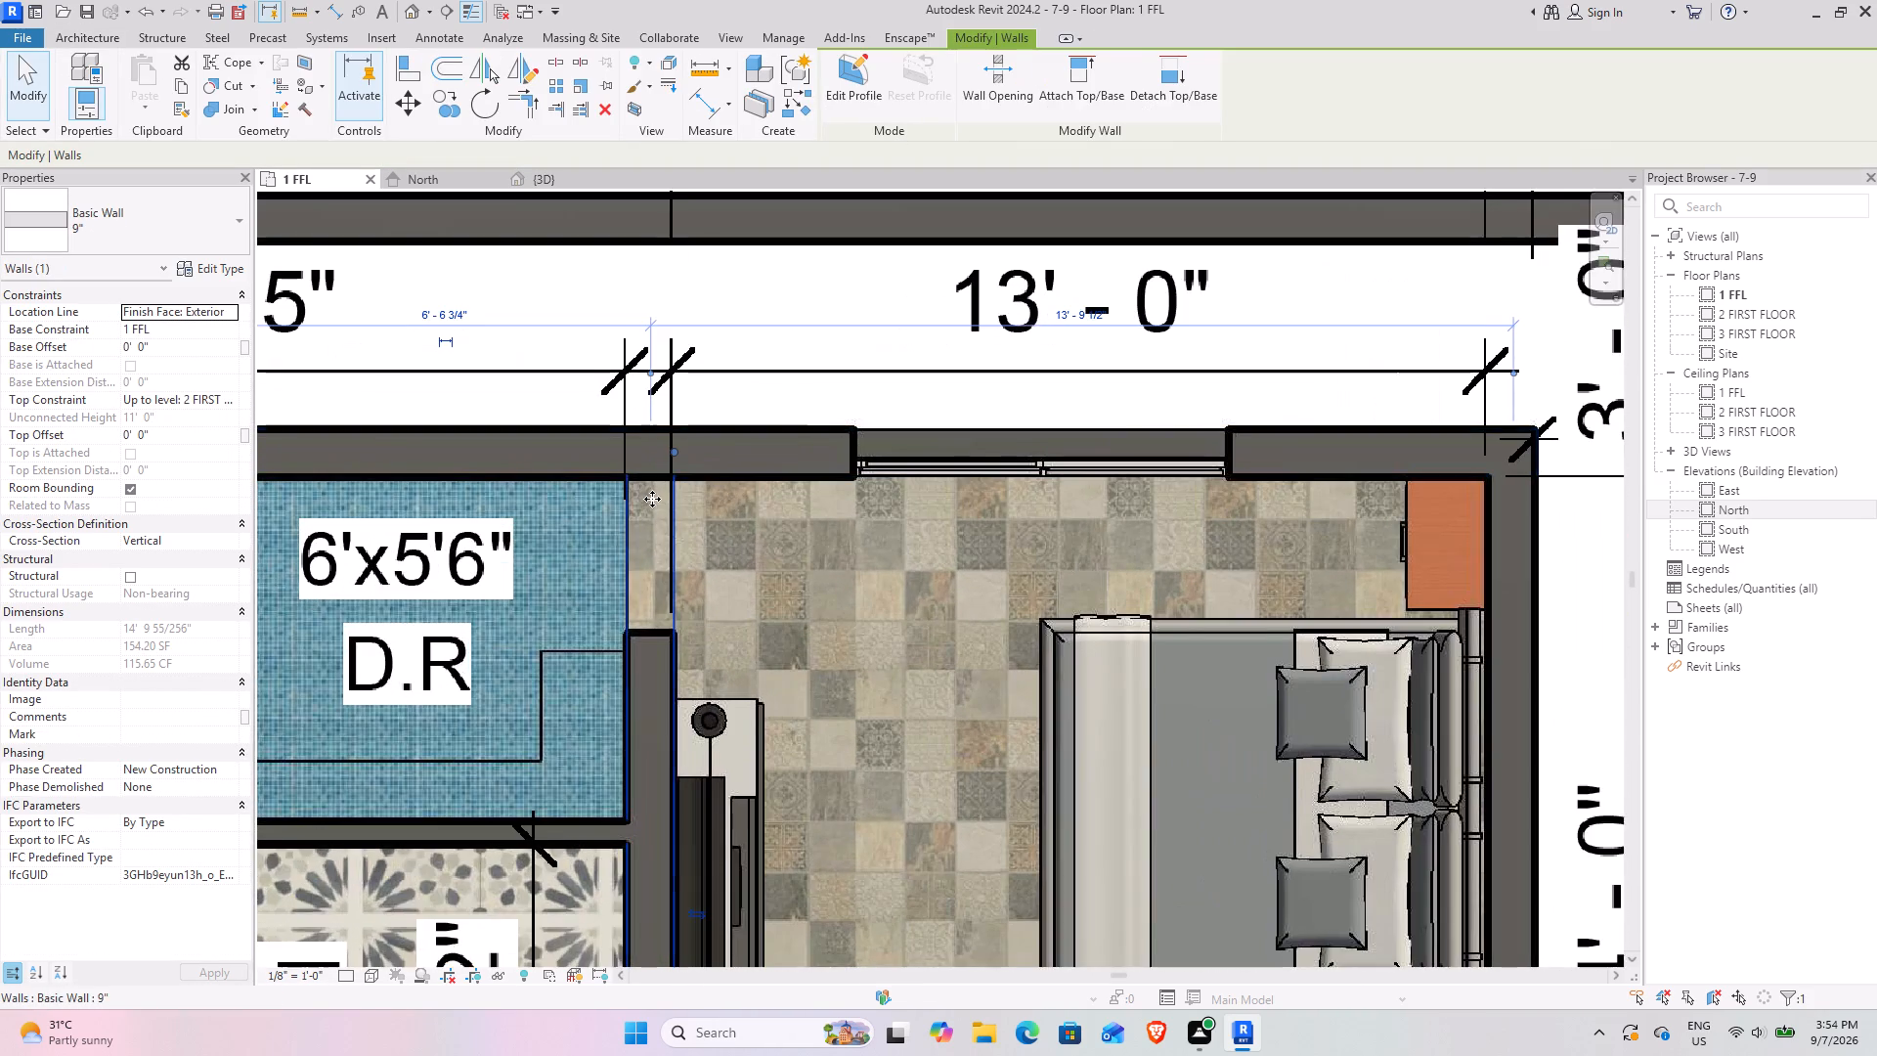
middle_click_drag(651, 500, 756, 519)
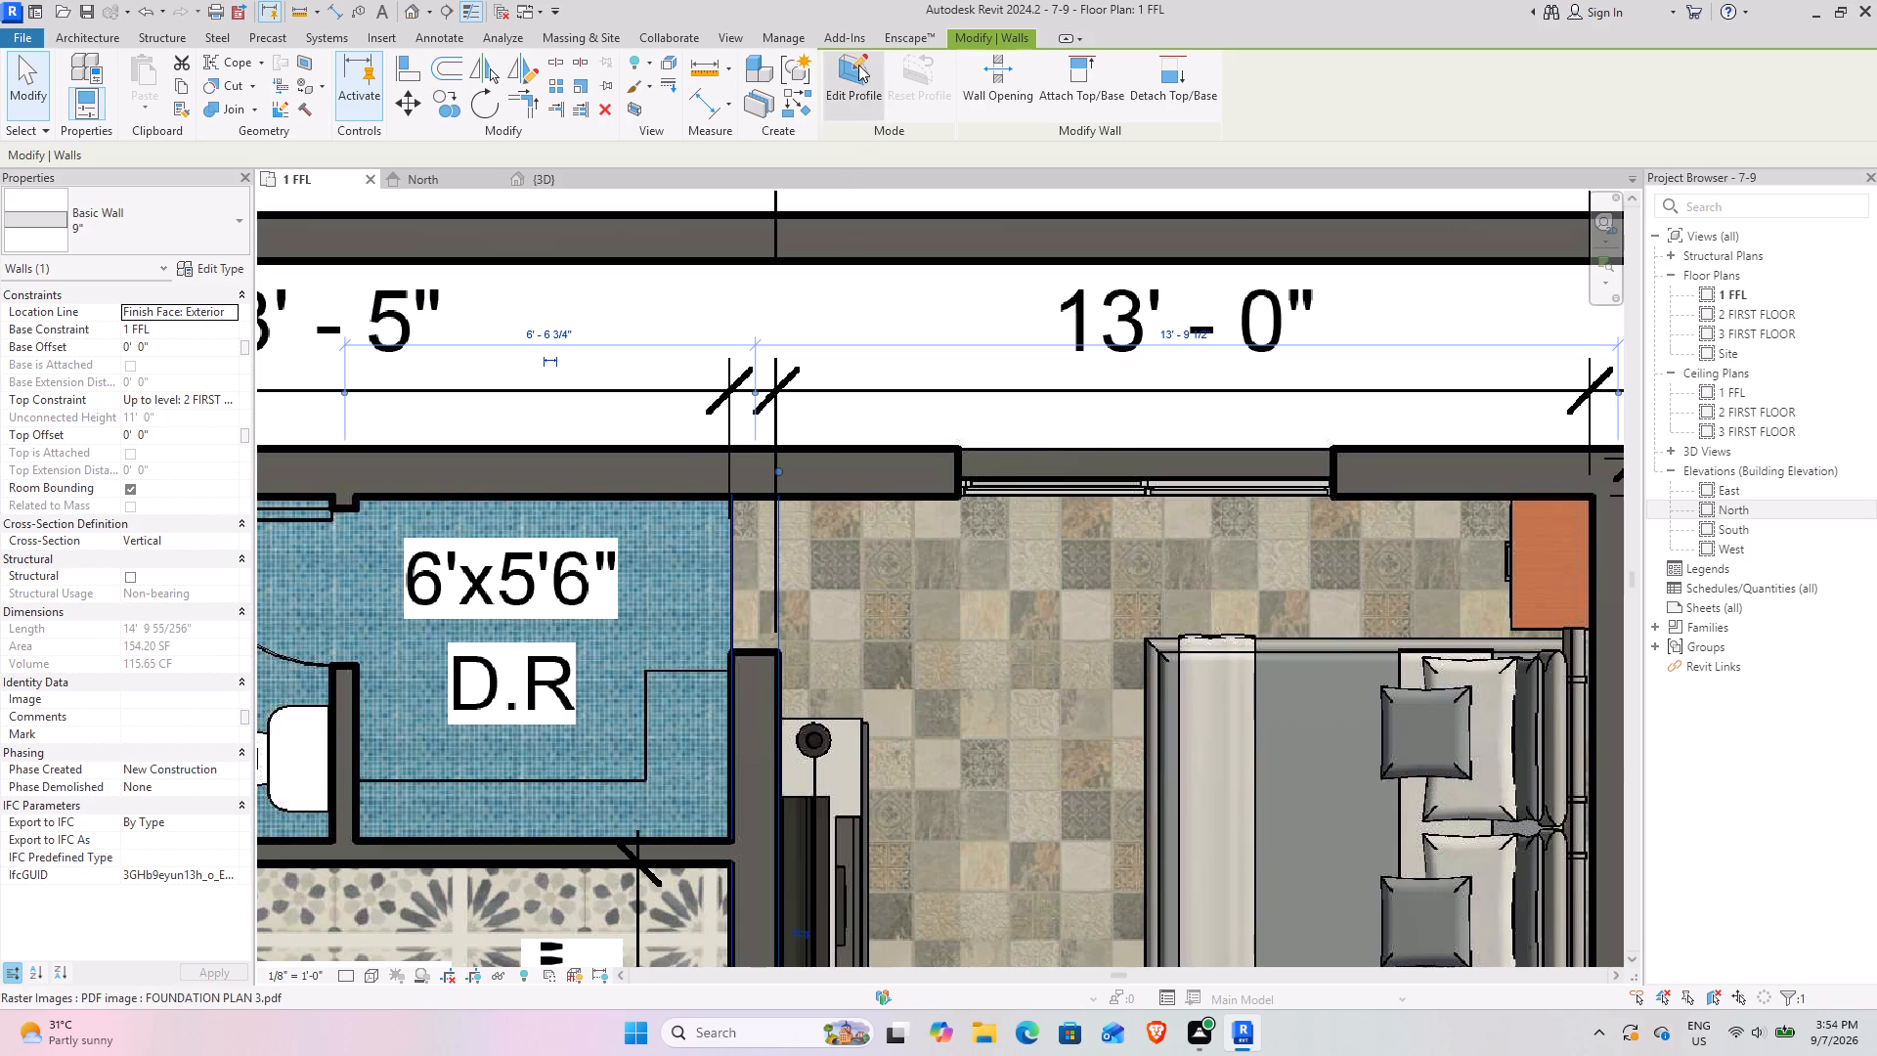
left_click(982, 79)
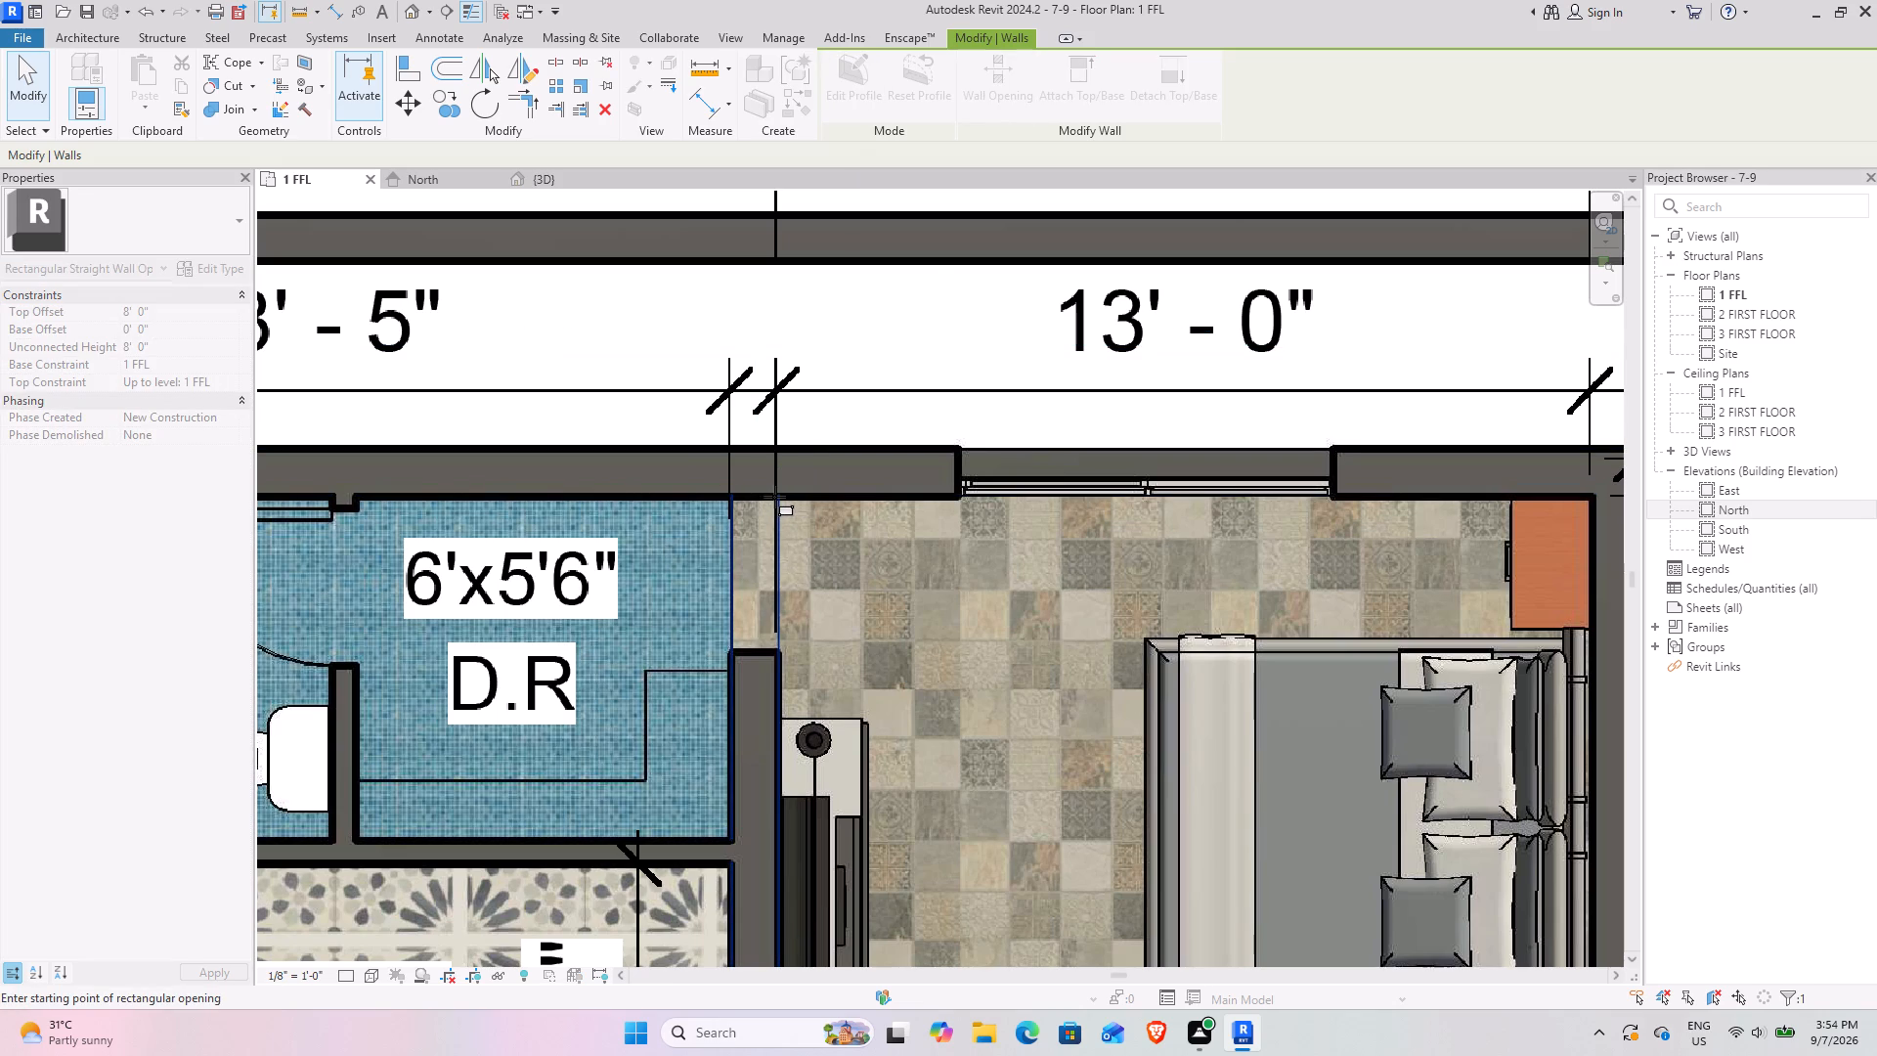
left_click(774, 497)
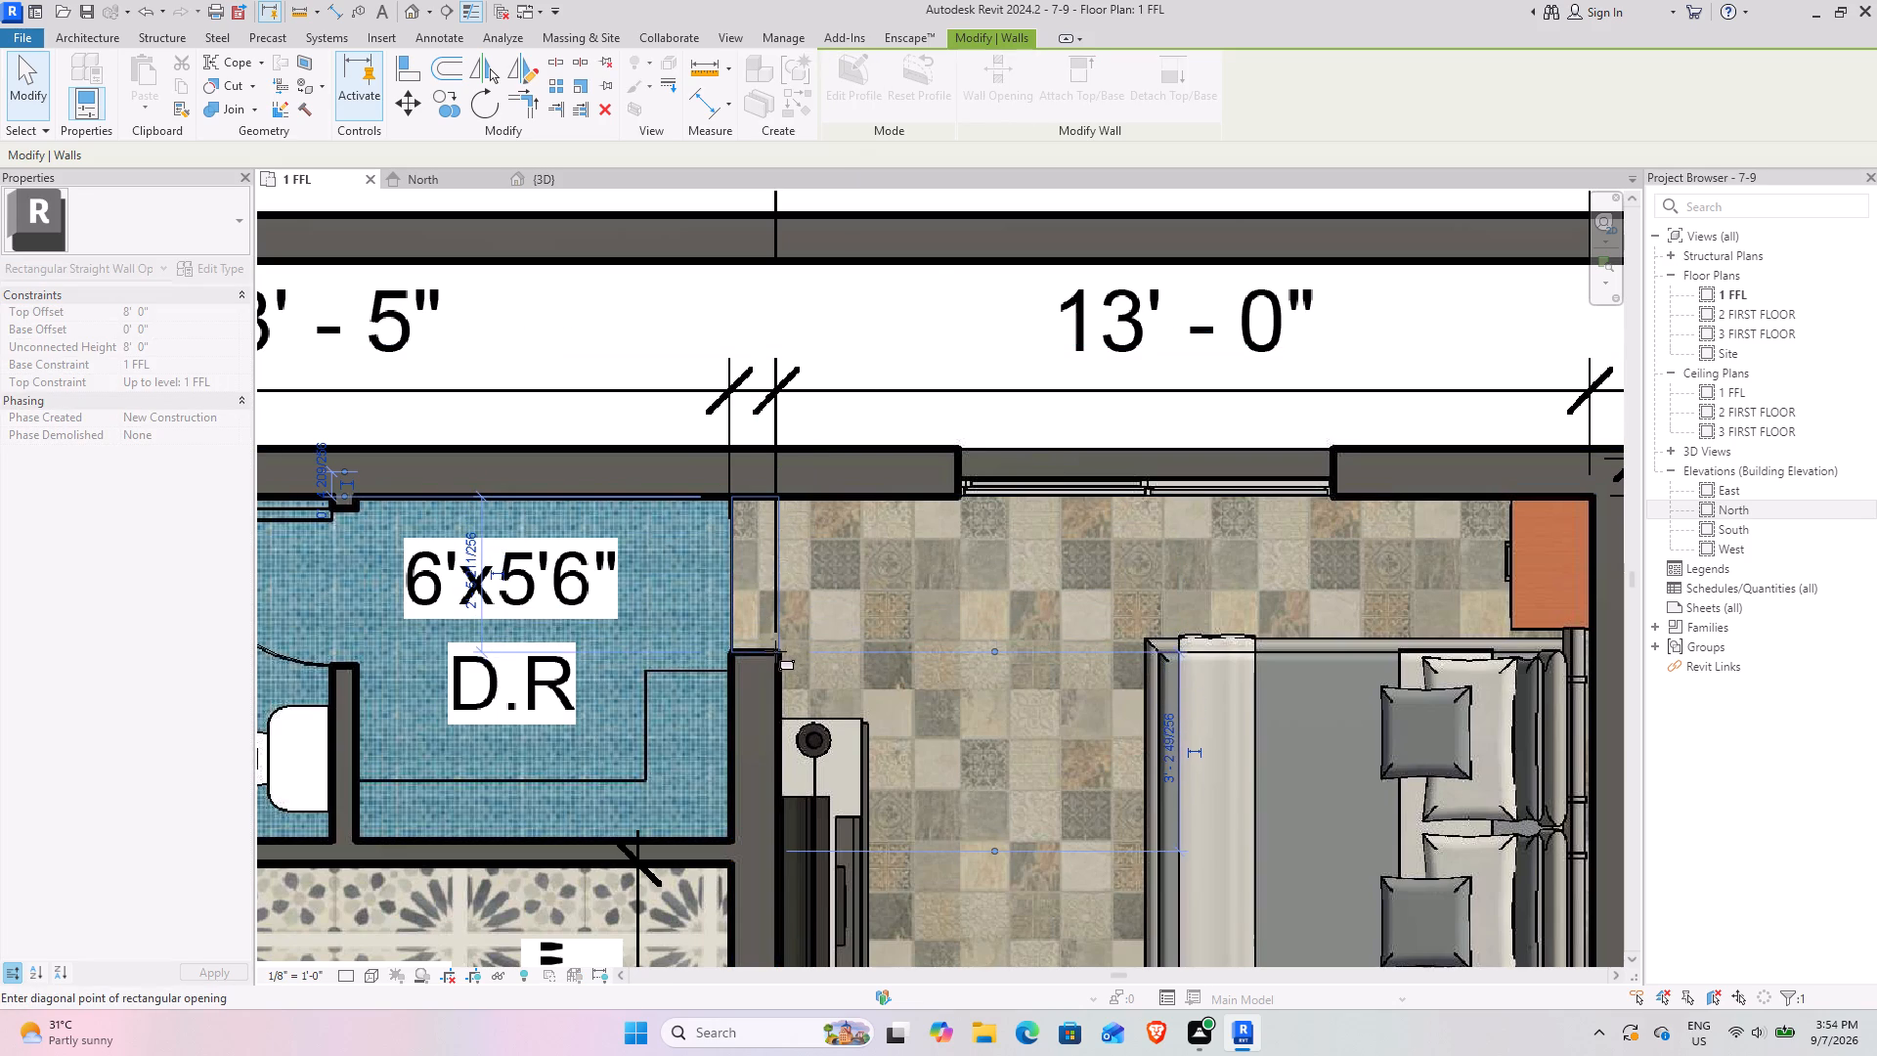
left_click(775, 651)
key("Escape")
key("Escape")
Examine the house's doors and openings in 3D, along with the tiny imported drawing lying inside the dining hall.
scroll(659, 606, "down", 8)
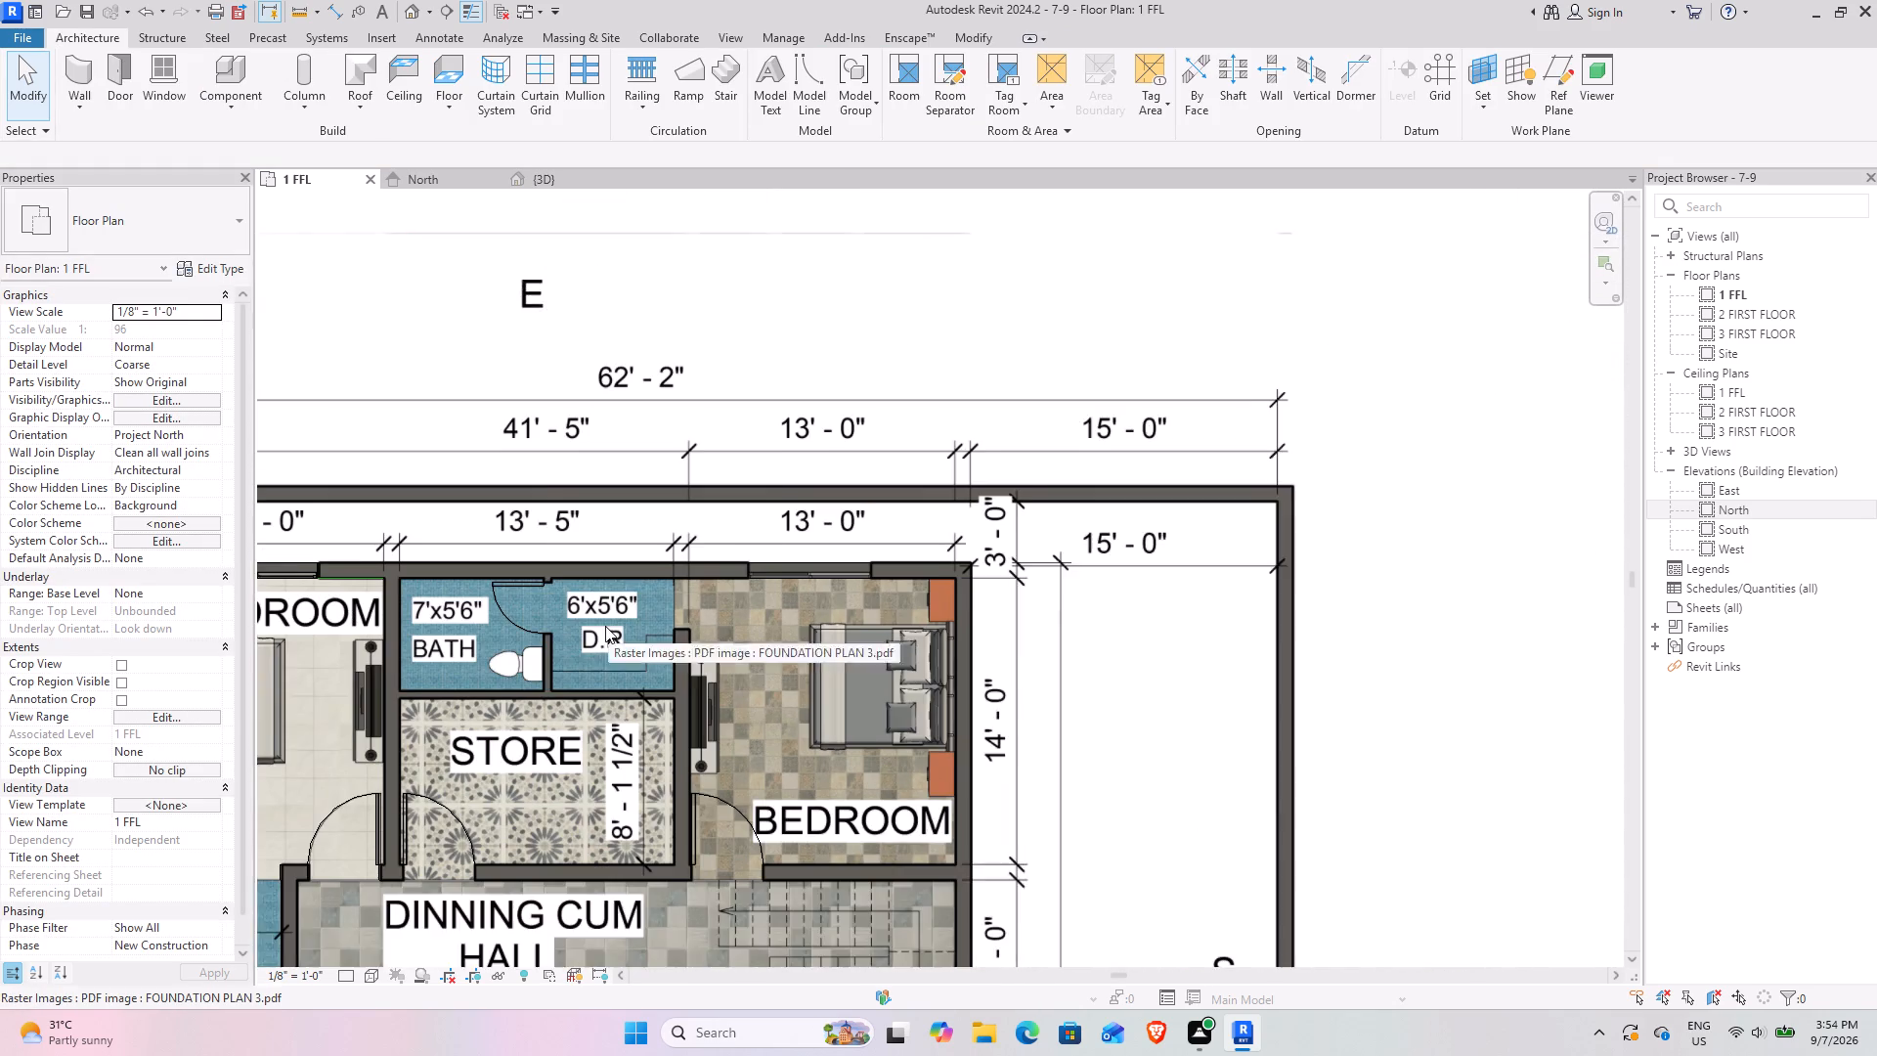
middle_click_drag(605, 626, 688, 439)
left_click(547, 175)
scroll(745, 535, "up", 8)
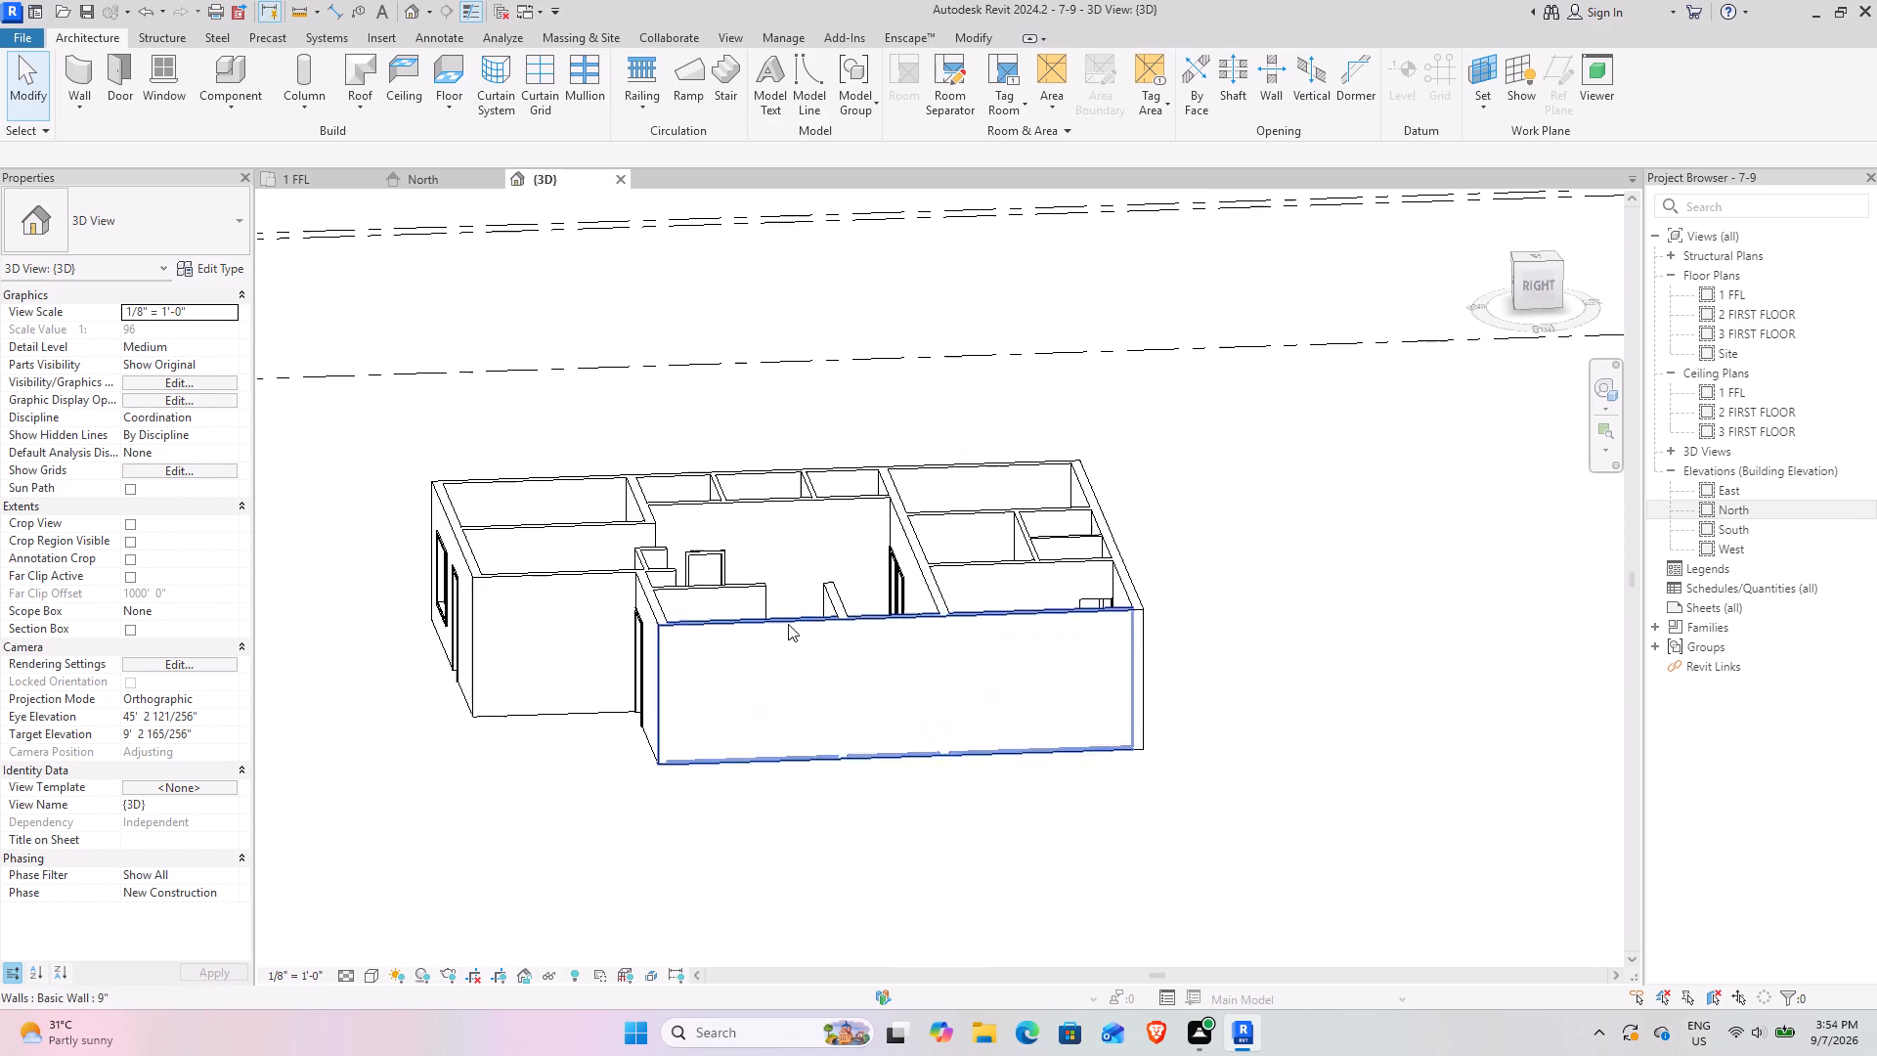
middle_click_drag(736, 653, 829, 822, "shift")
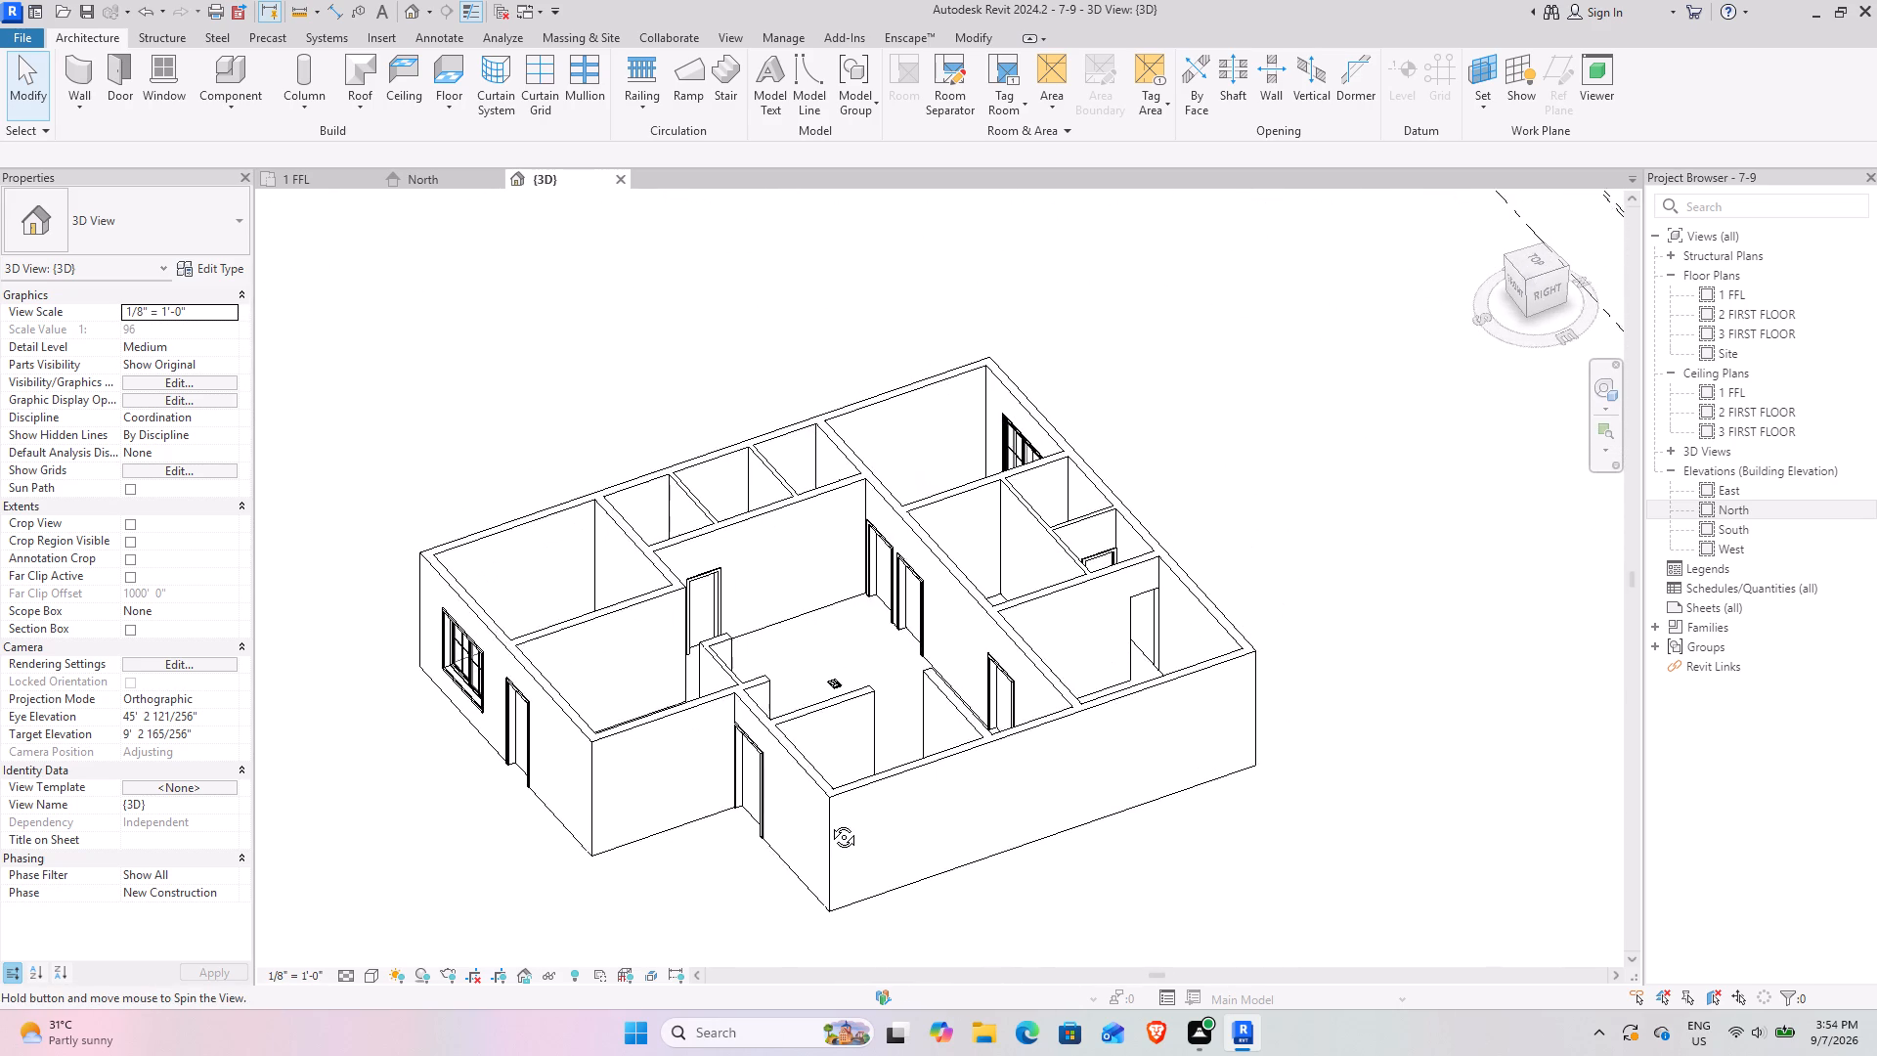
middle_click_drag(829, 822, 831, 822, "shift")
scroll(841, 663, "up", 8)
left_click(835, 729)
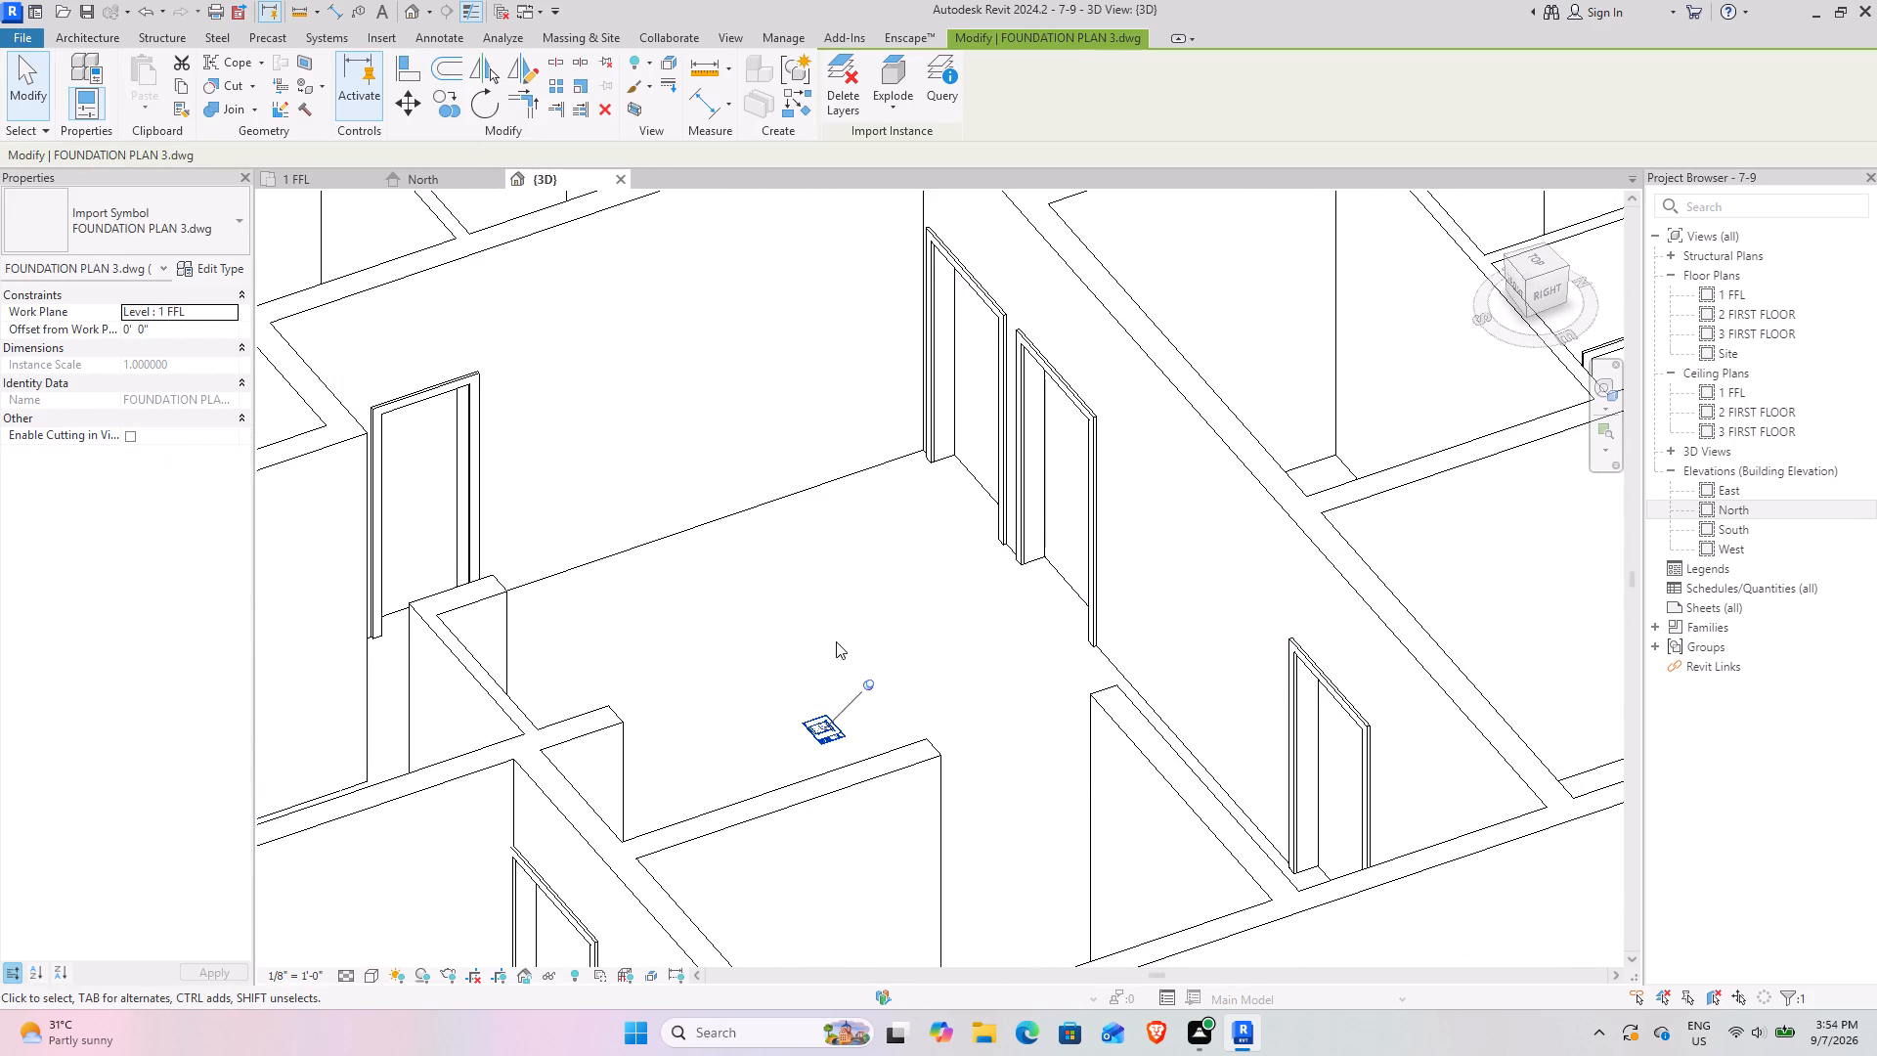
middle_click_drag(836, 641, 870, 890, "shift")
scroll(839, 813, "up", 9)
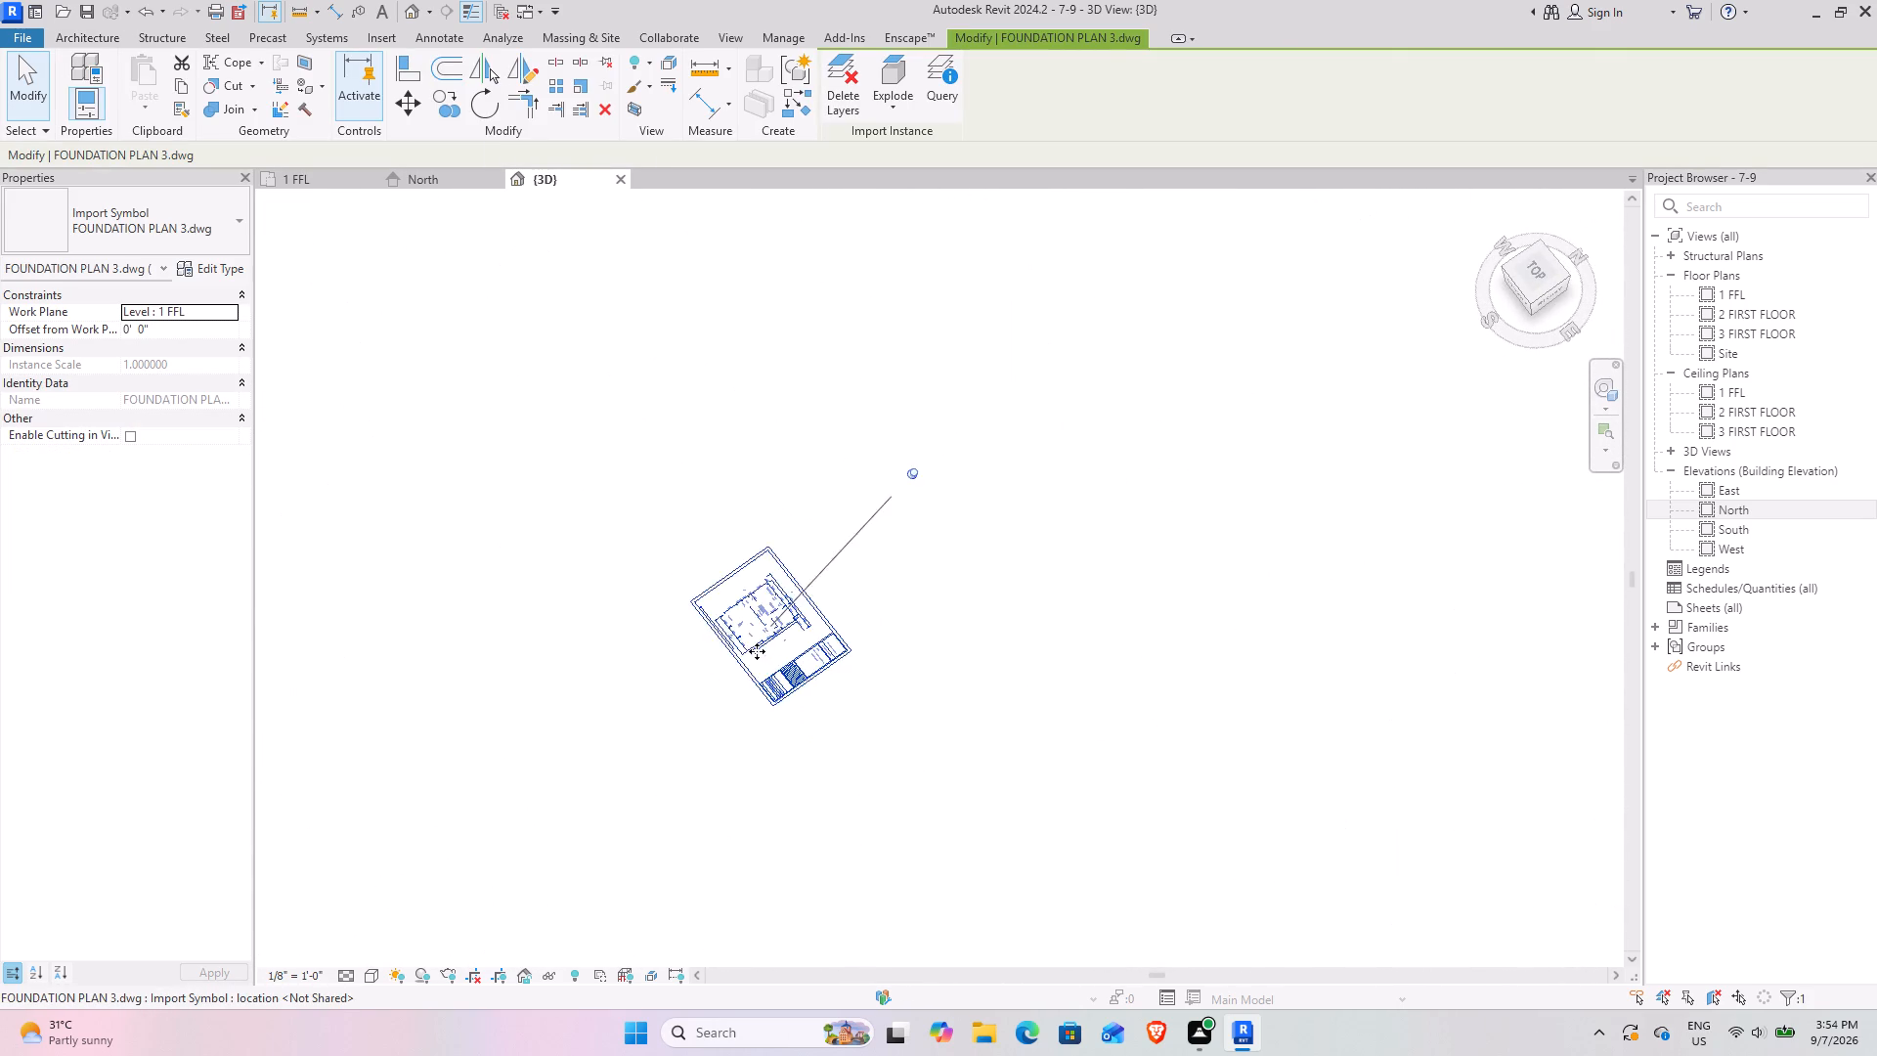
scroll(757, 651, "up", 13)
scroll(848, 589, "down", 9)
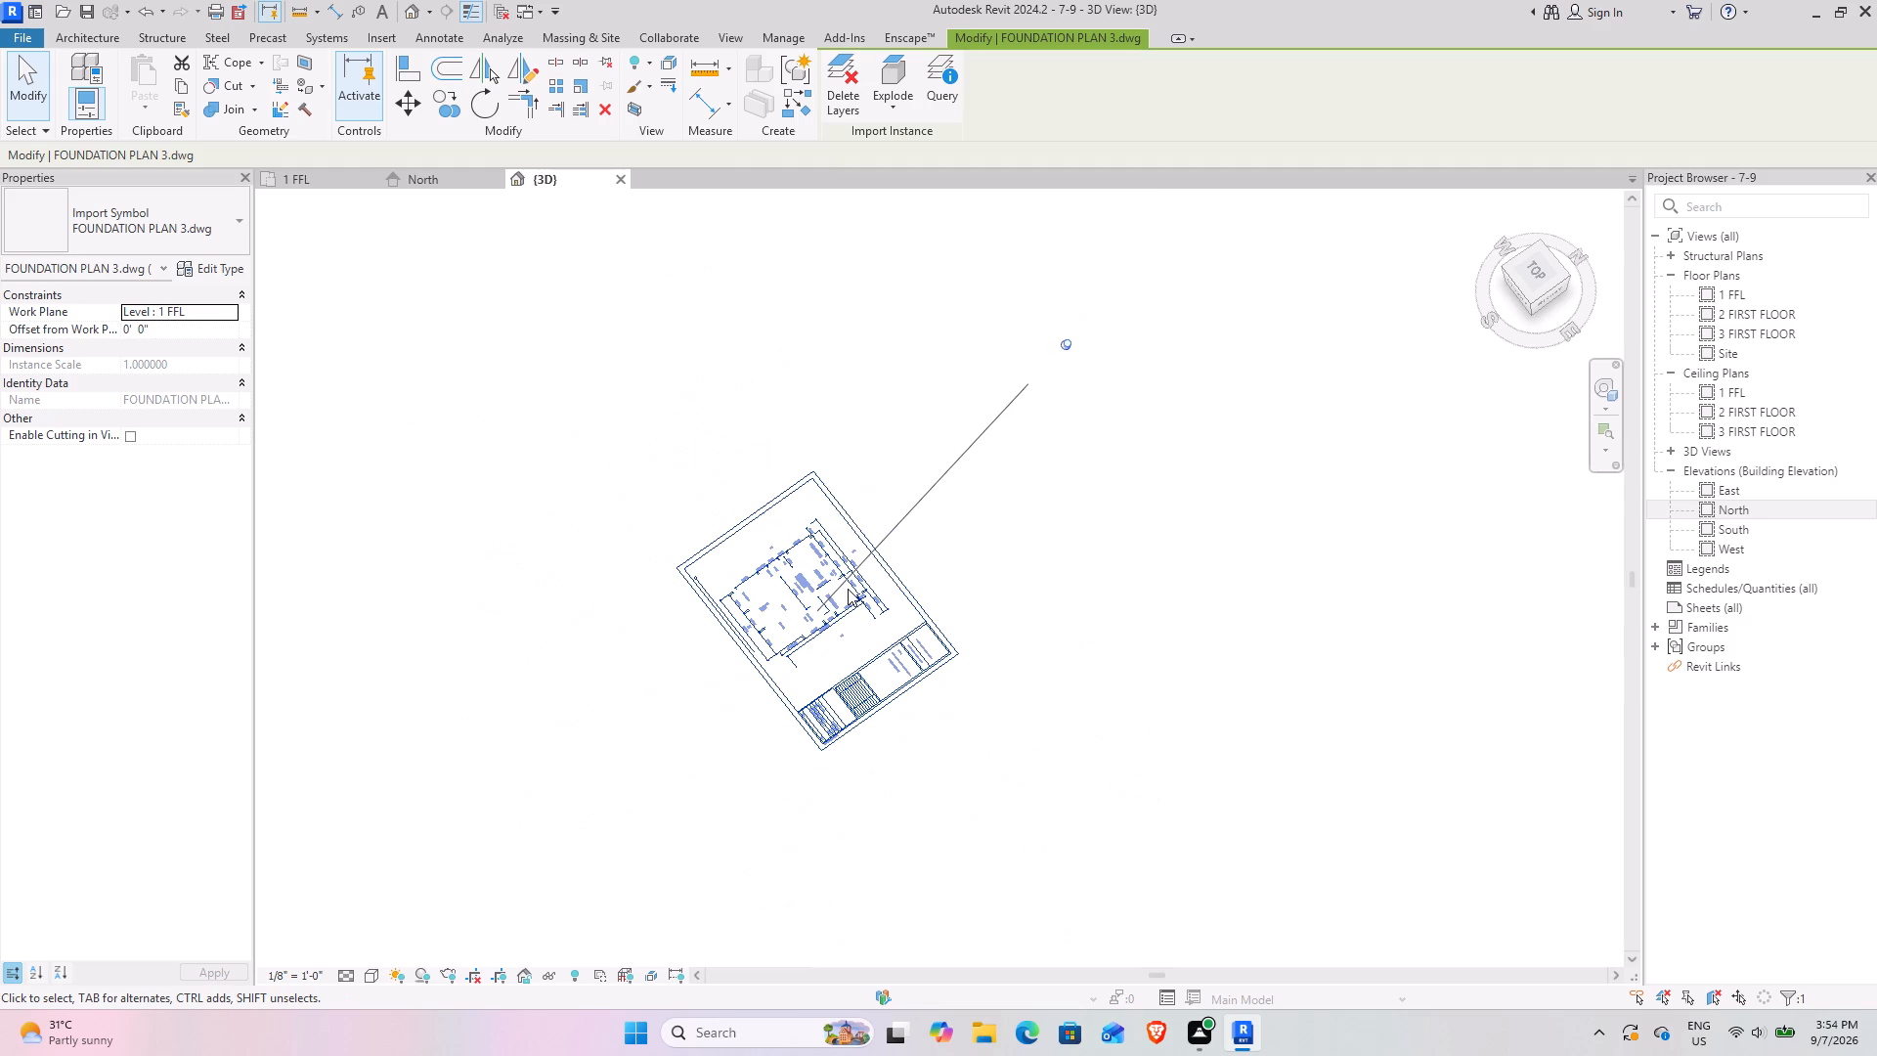
scroll(848, 589, "down", 9)
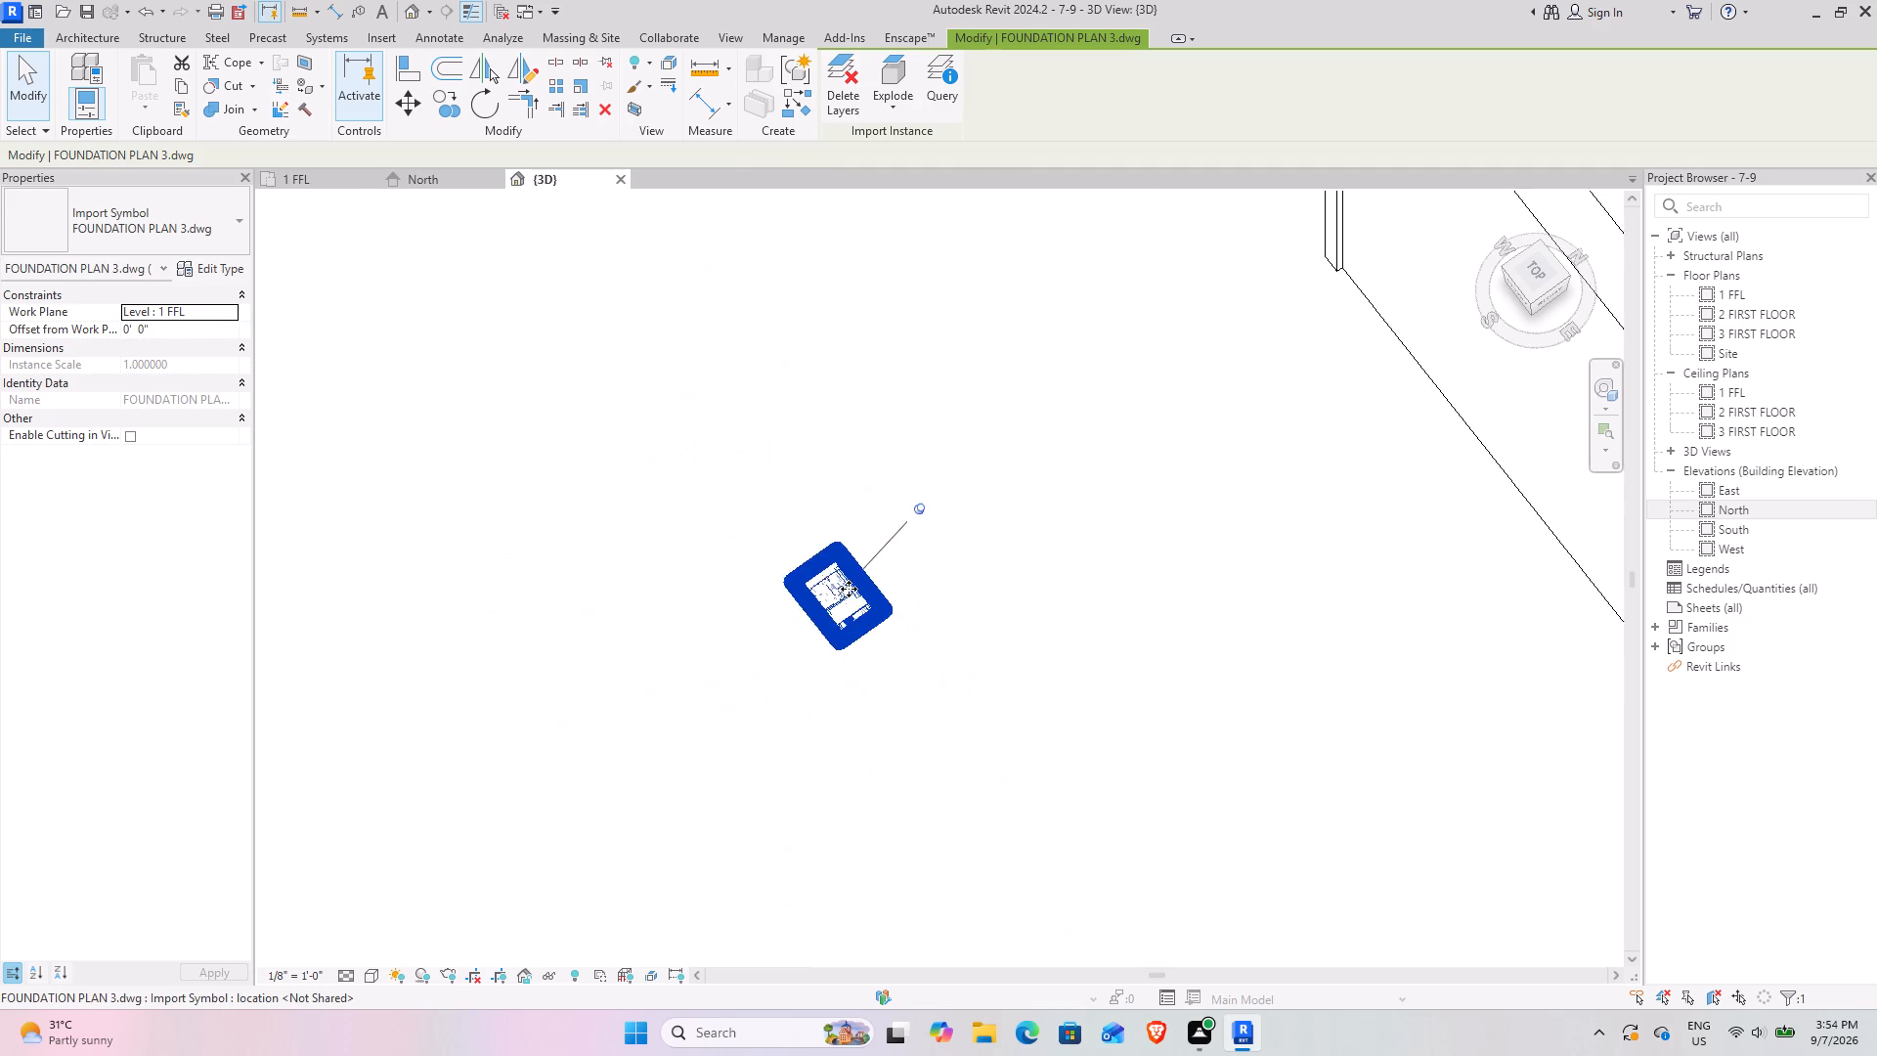
scroll(849, 589, "down", 13)
left_click(1323, 773)
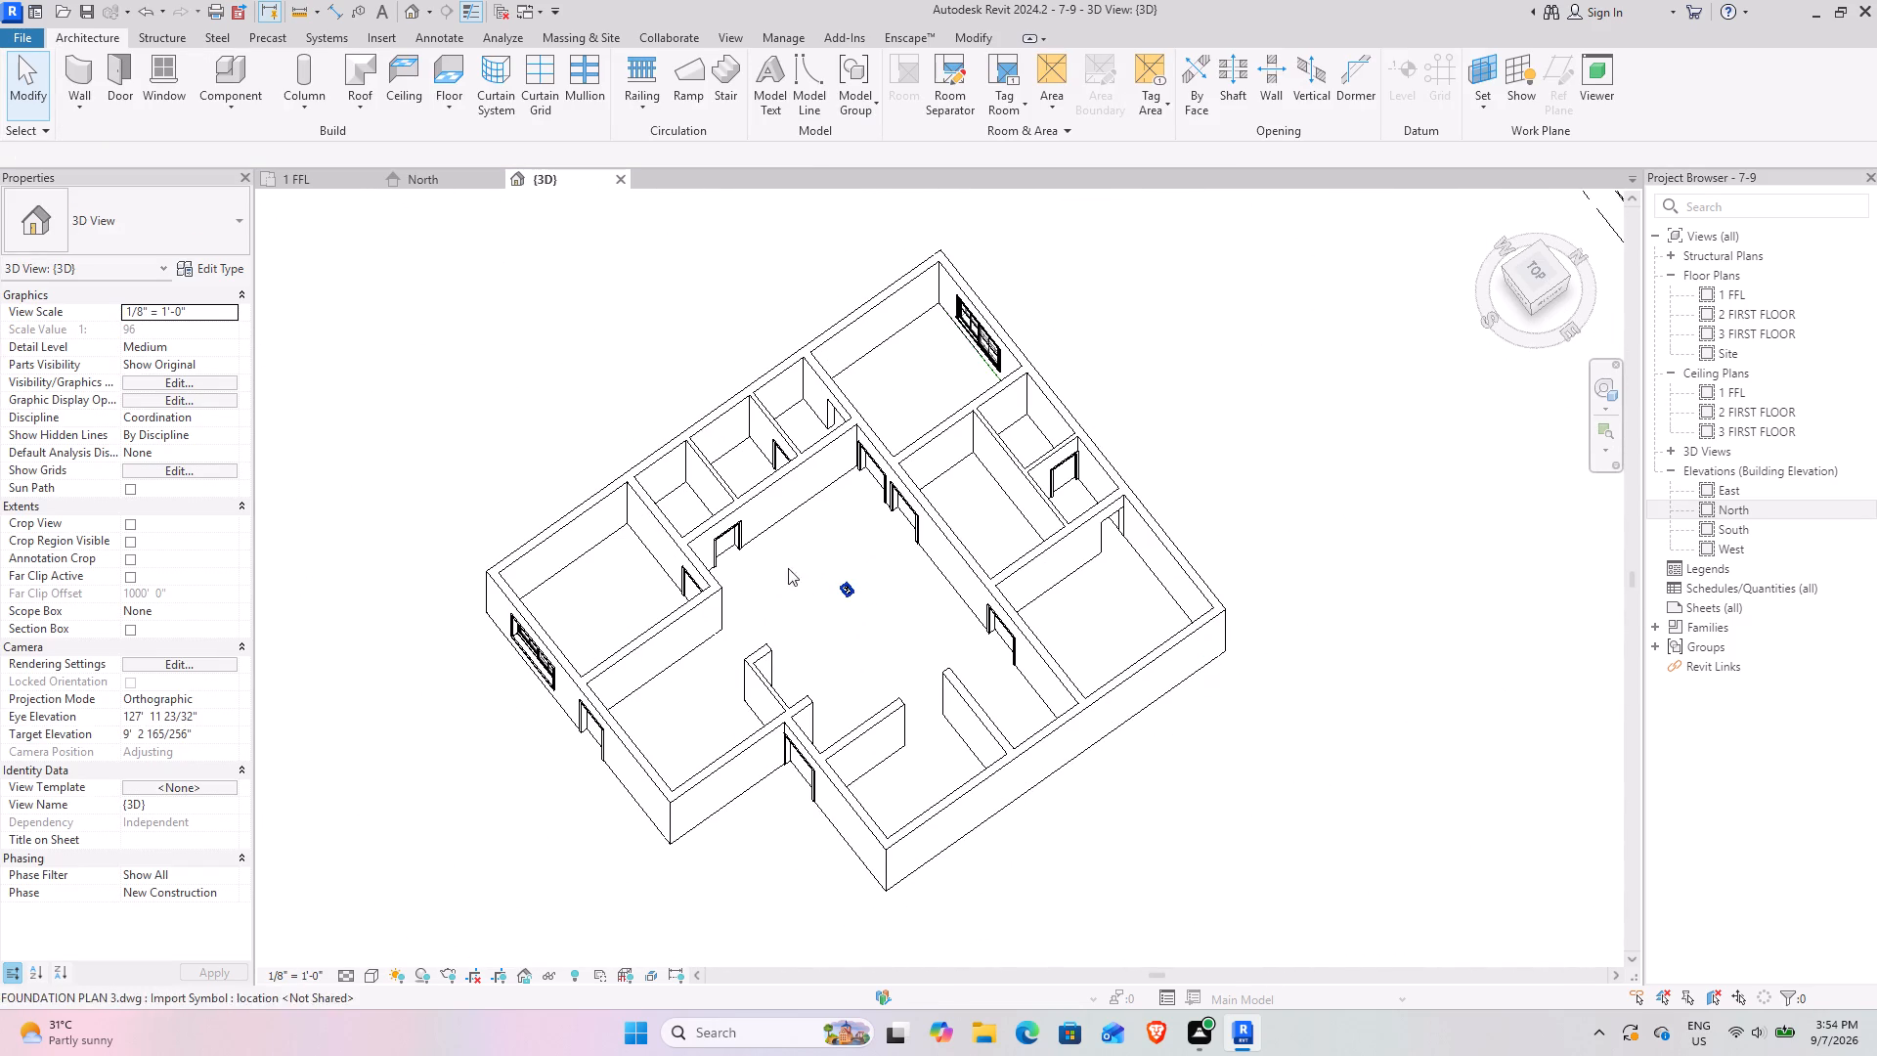
Hide the imported FOUNDATION PLAN 3.dwg and its layers 0 and 1F4CBD0 in the 3D view's visibility overrides.
type("VG")
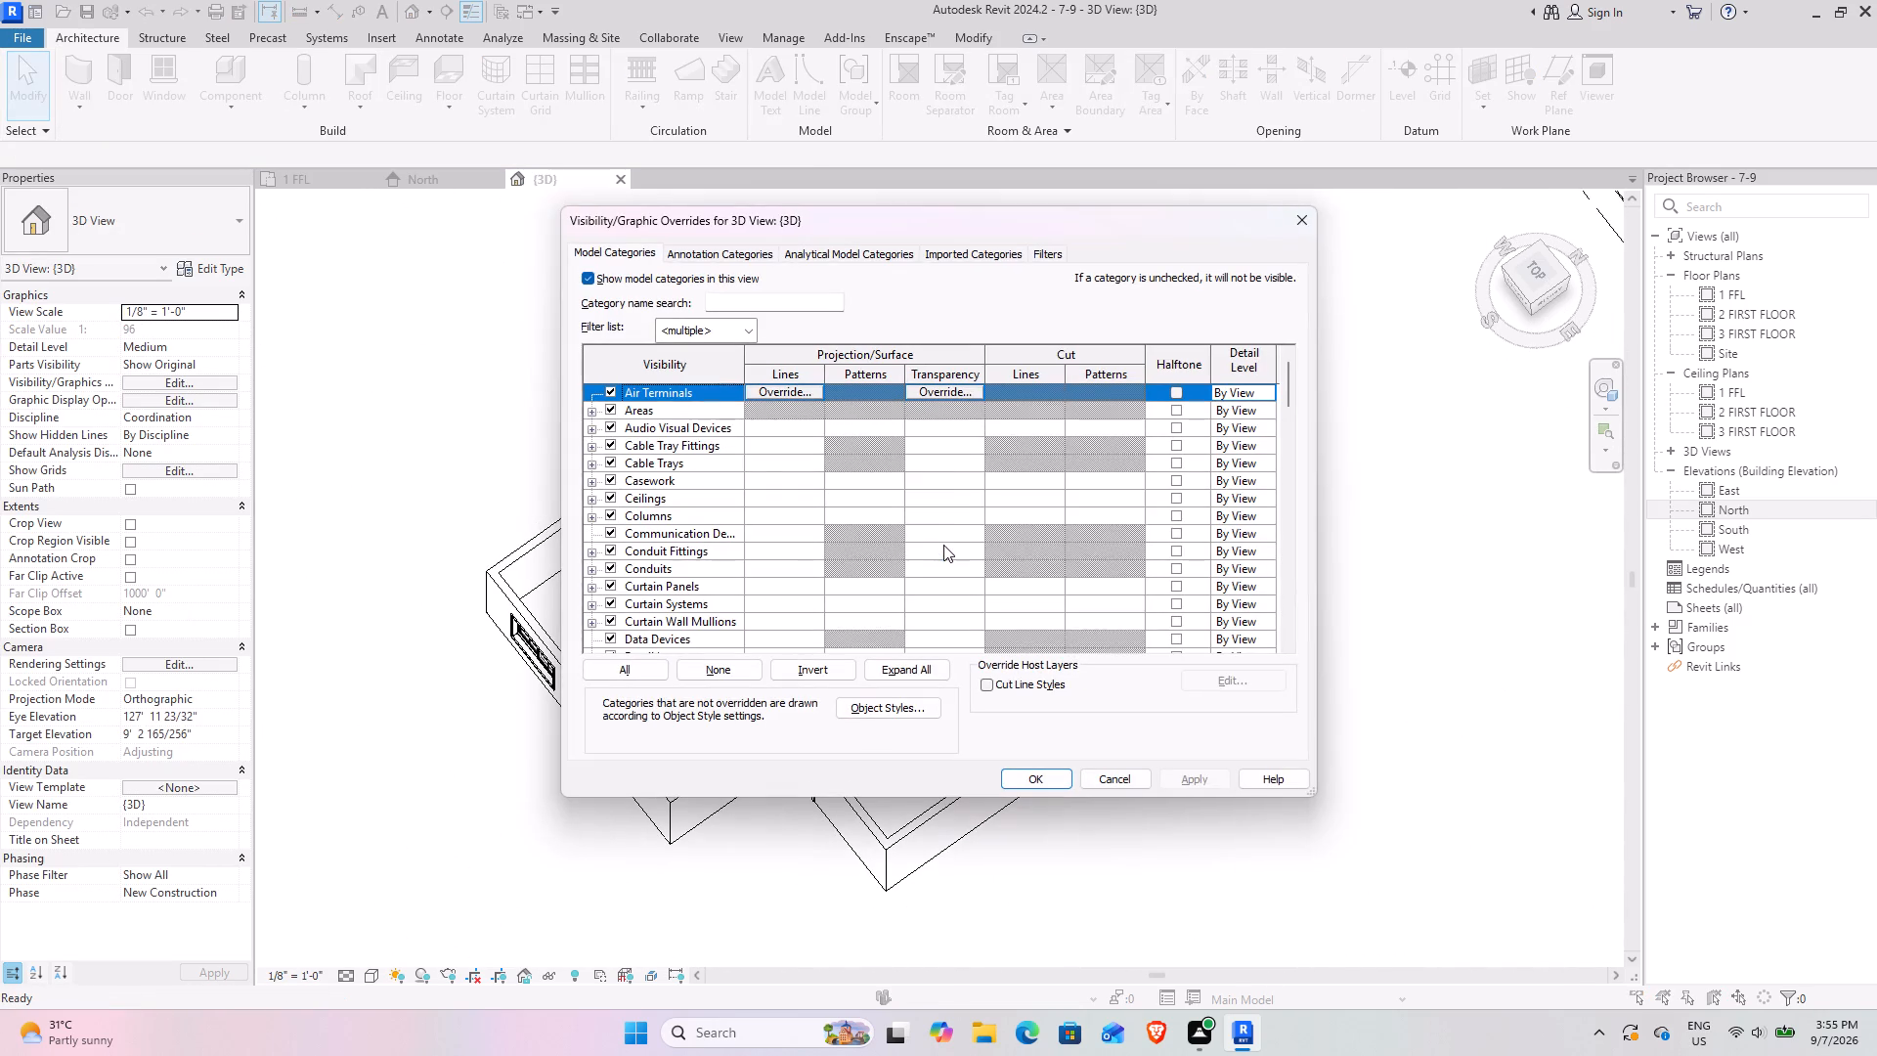
left_click(940, 248)
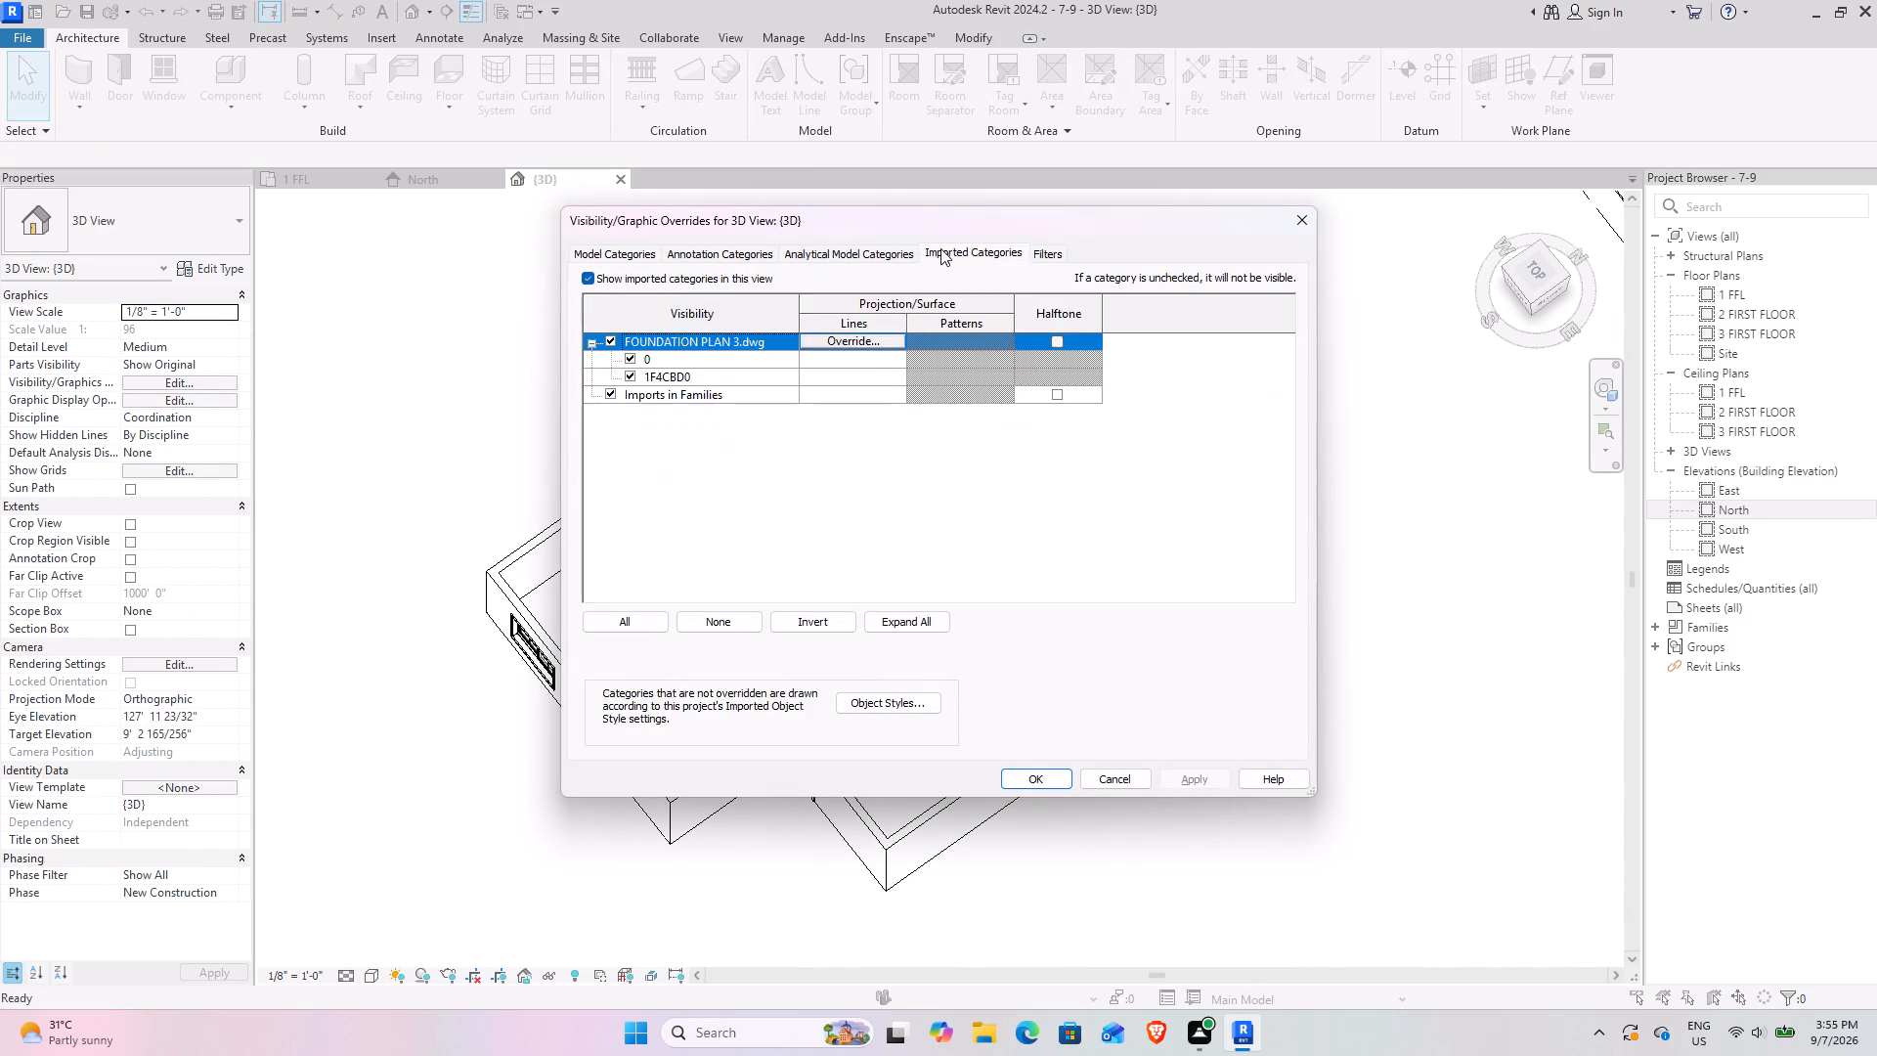
left_click(631, 359)
left_click(631, 374)
left_click(612, 334)
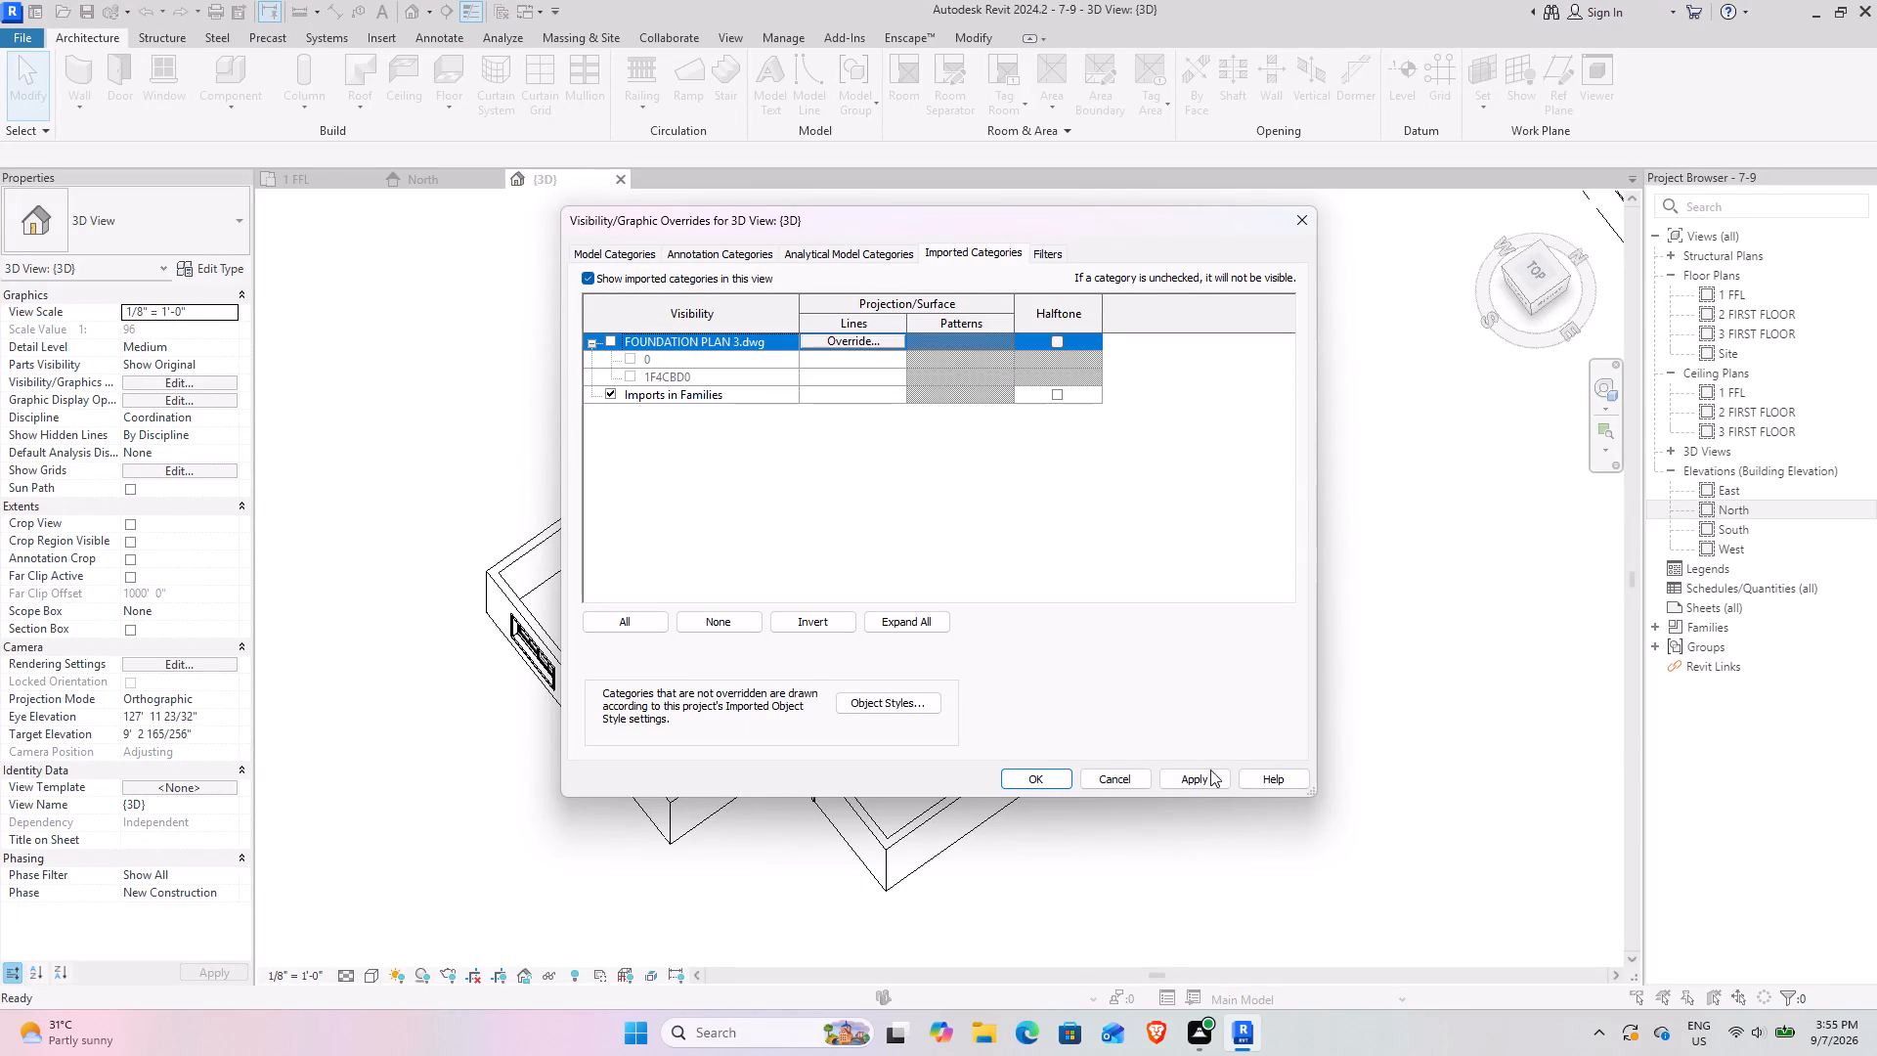
left_click(1204, 769)
left_click(1054, 784)
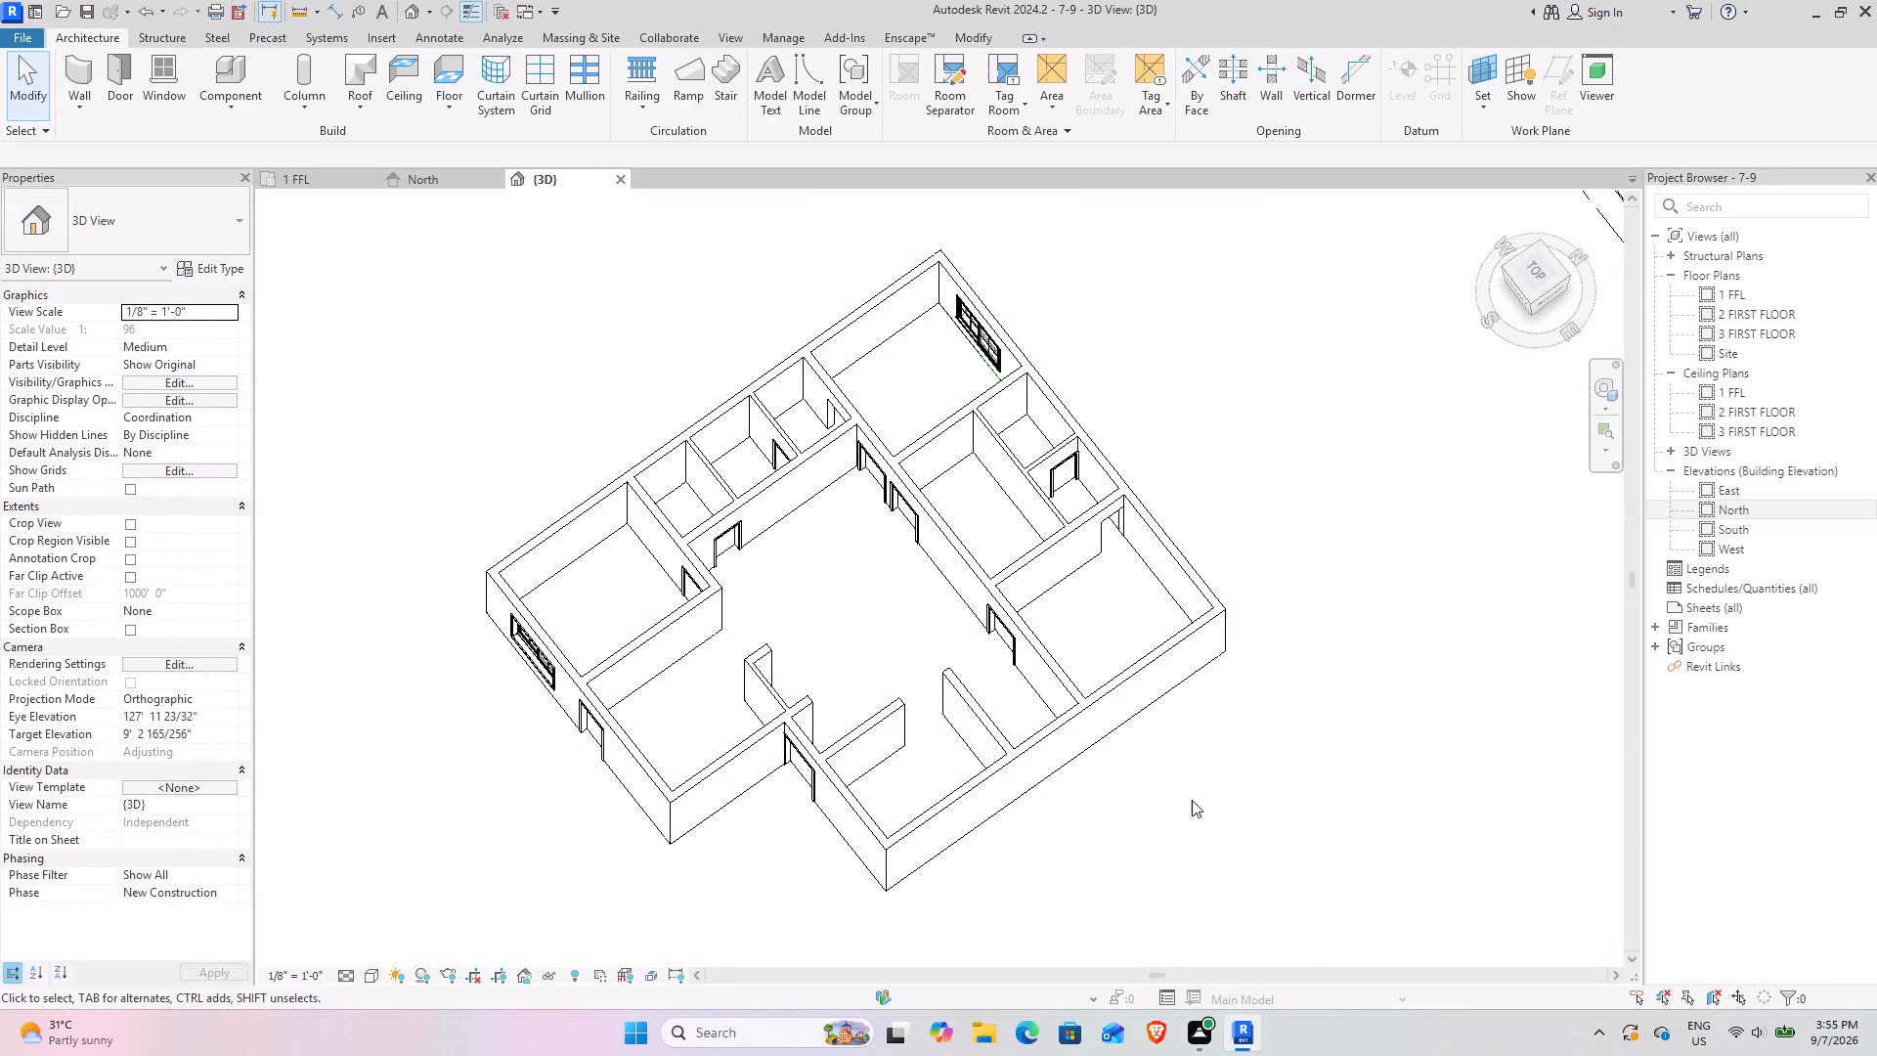
left_click(1192, 800)
Examine the drawing room's corner glazing beside the porch on the 1 FFL plan and the same corner in 3D.
middle_click_drag(843, 729, 883, 531, "shift")
left_click(314, 186)
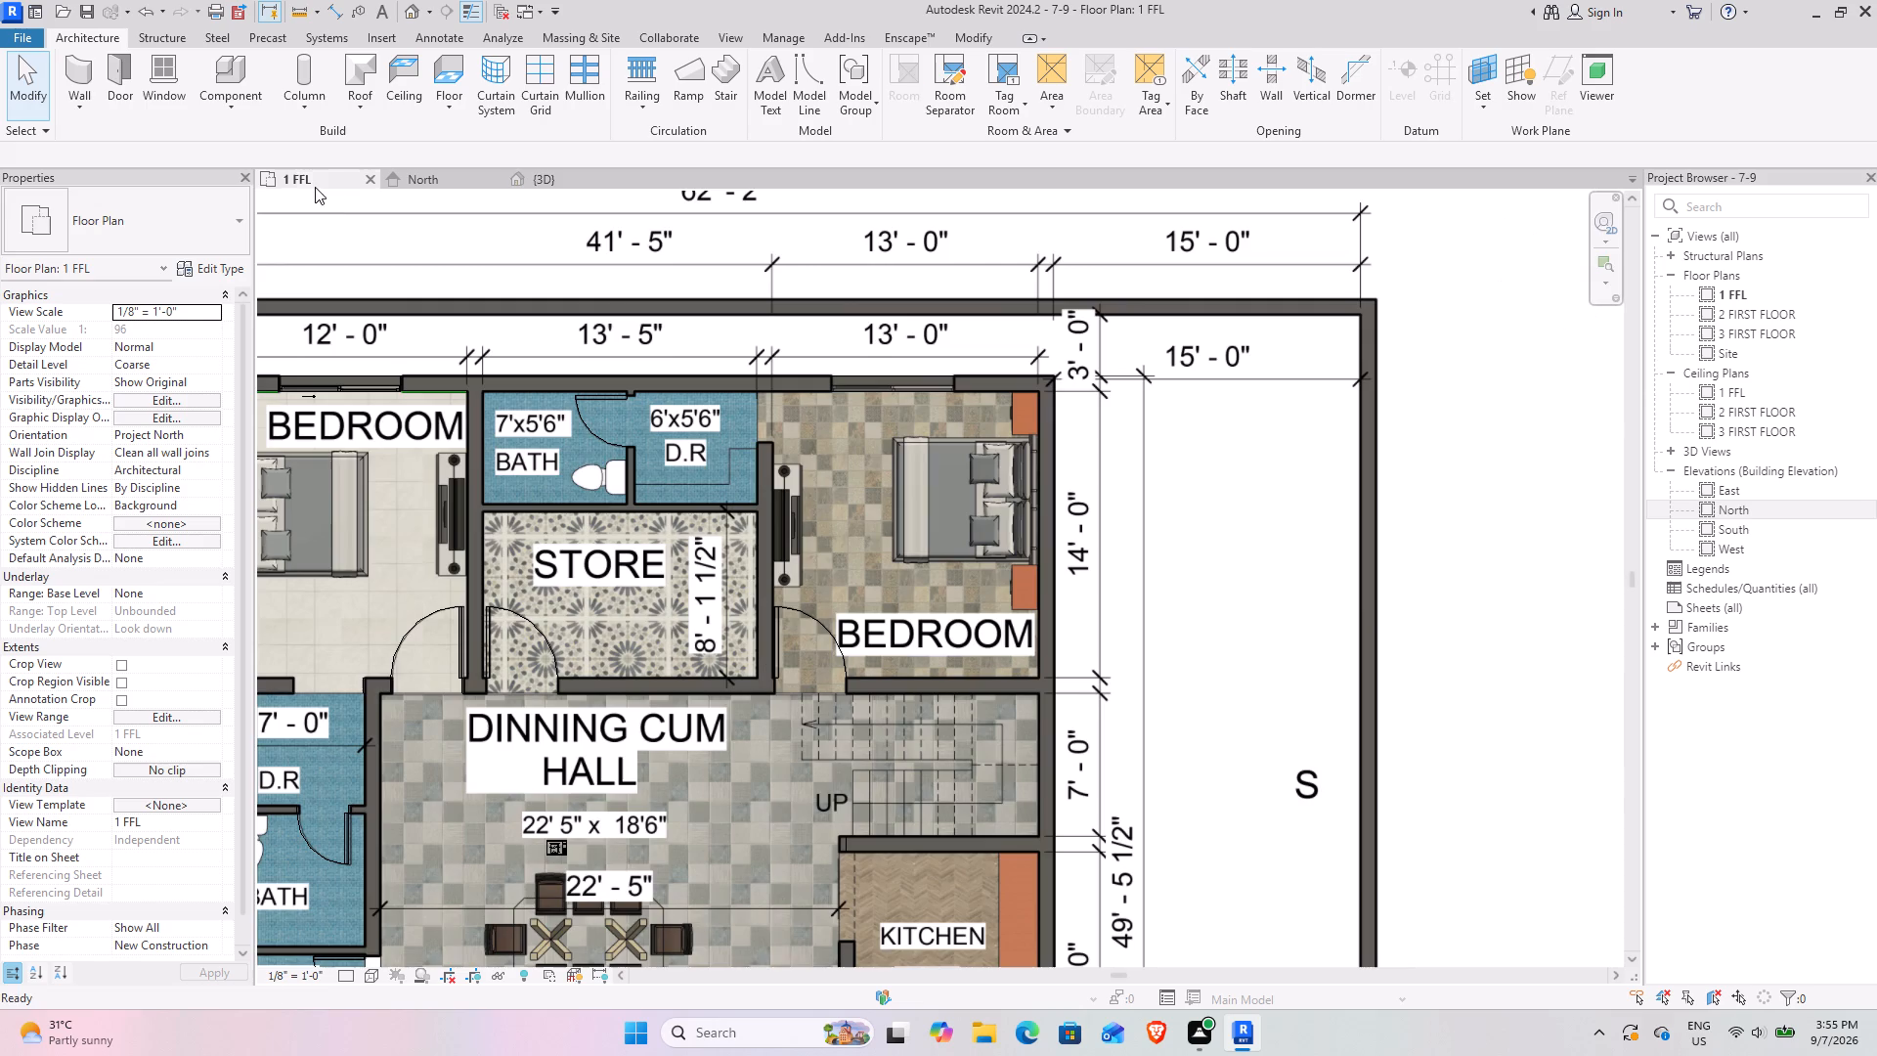
scroll(694, 591, "down", 4)
middle_click_drag(604, 660, 663, 567)
middle_click_drag(720, 698, 638, 655)
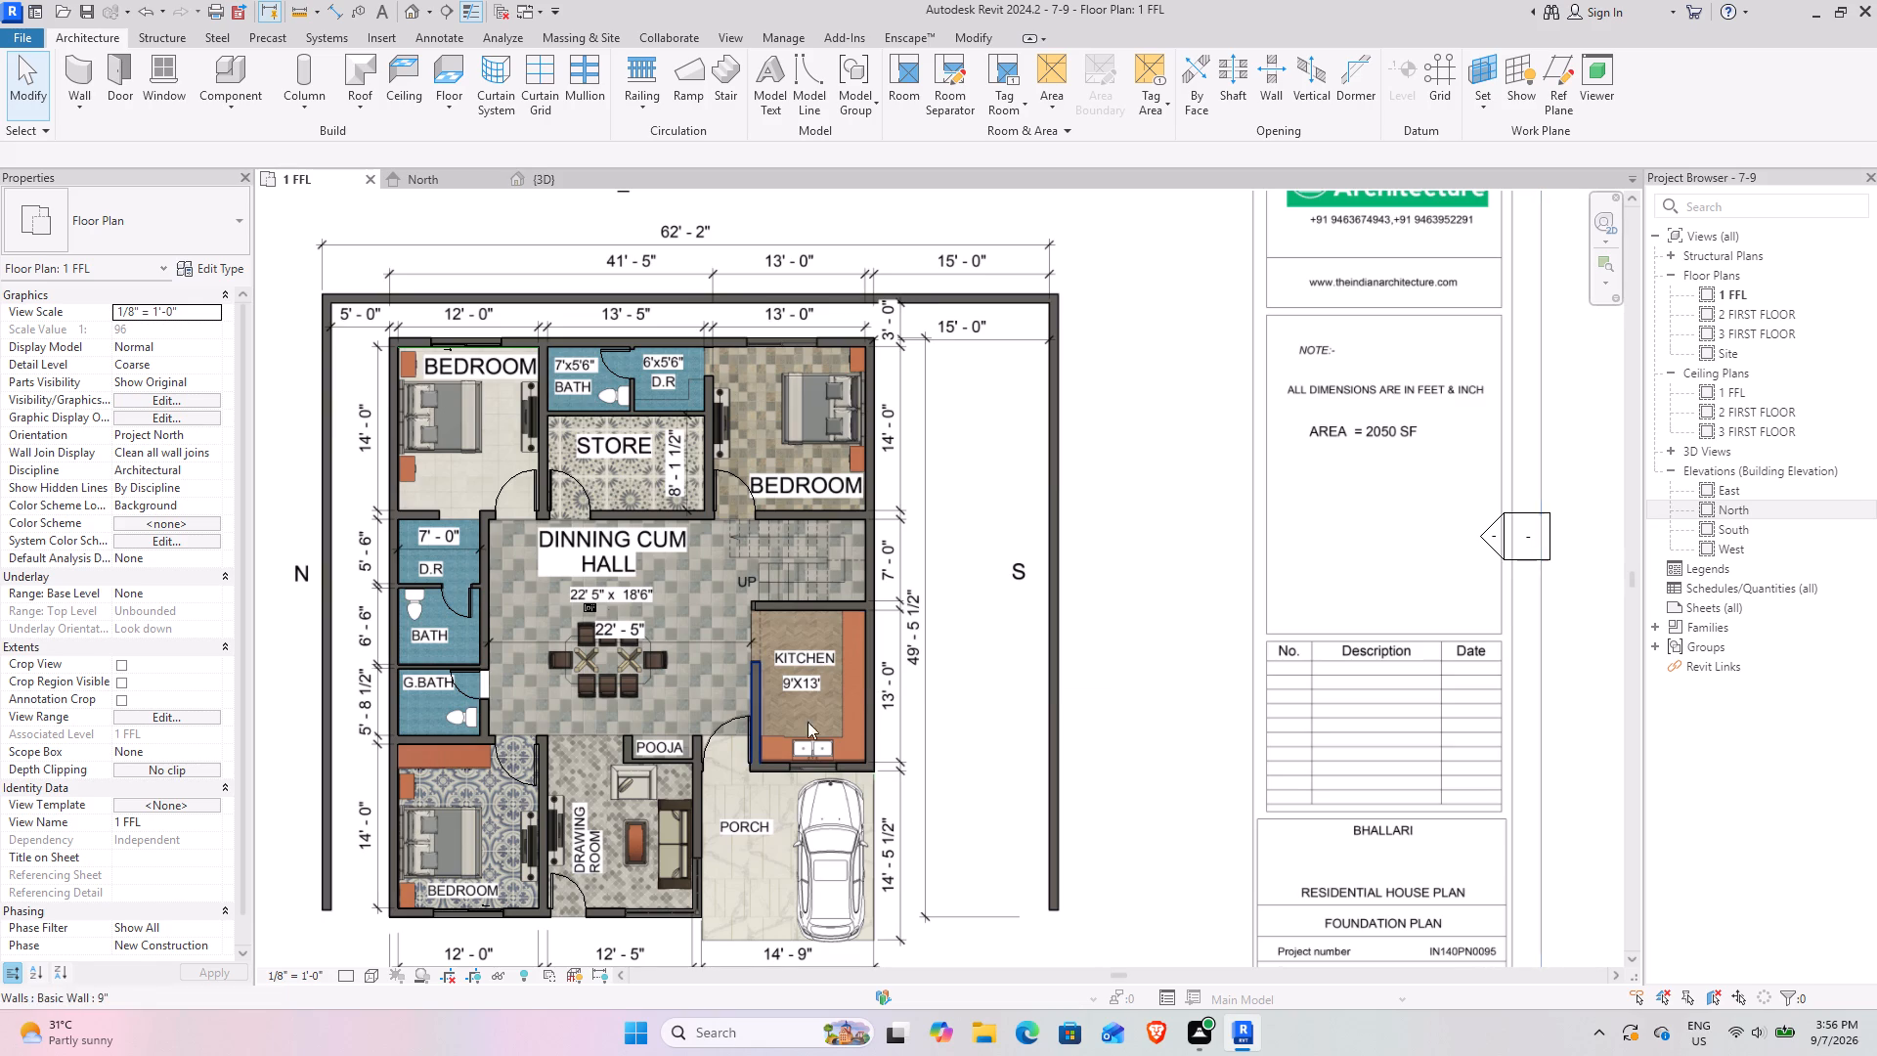
middle_click_drag(751, 777, 831, 618)
scroll(696, 695, "up", 2)
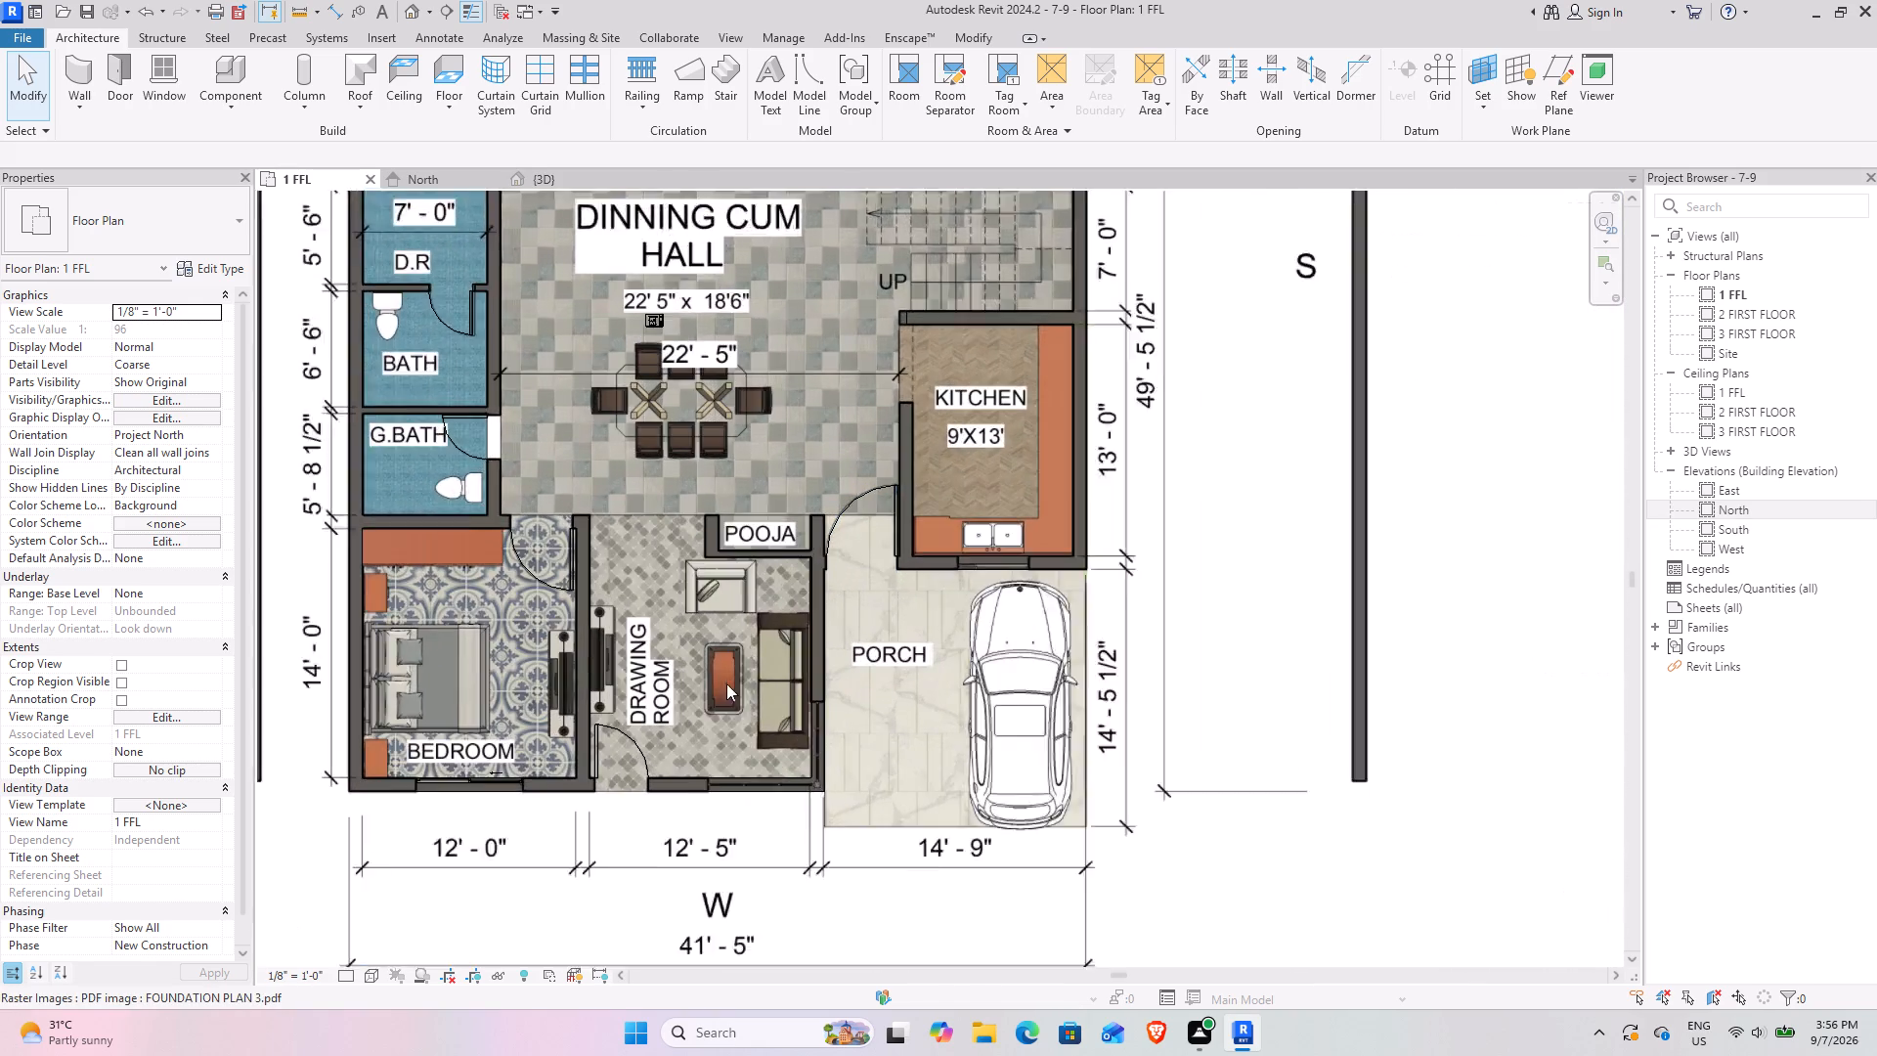
scroll(726, 683, "up", 5)
middle_click_drag(769, 746, 729, 718)
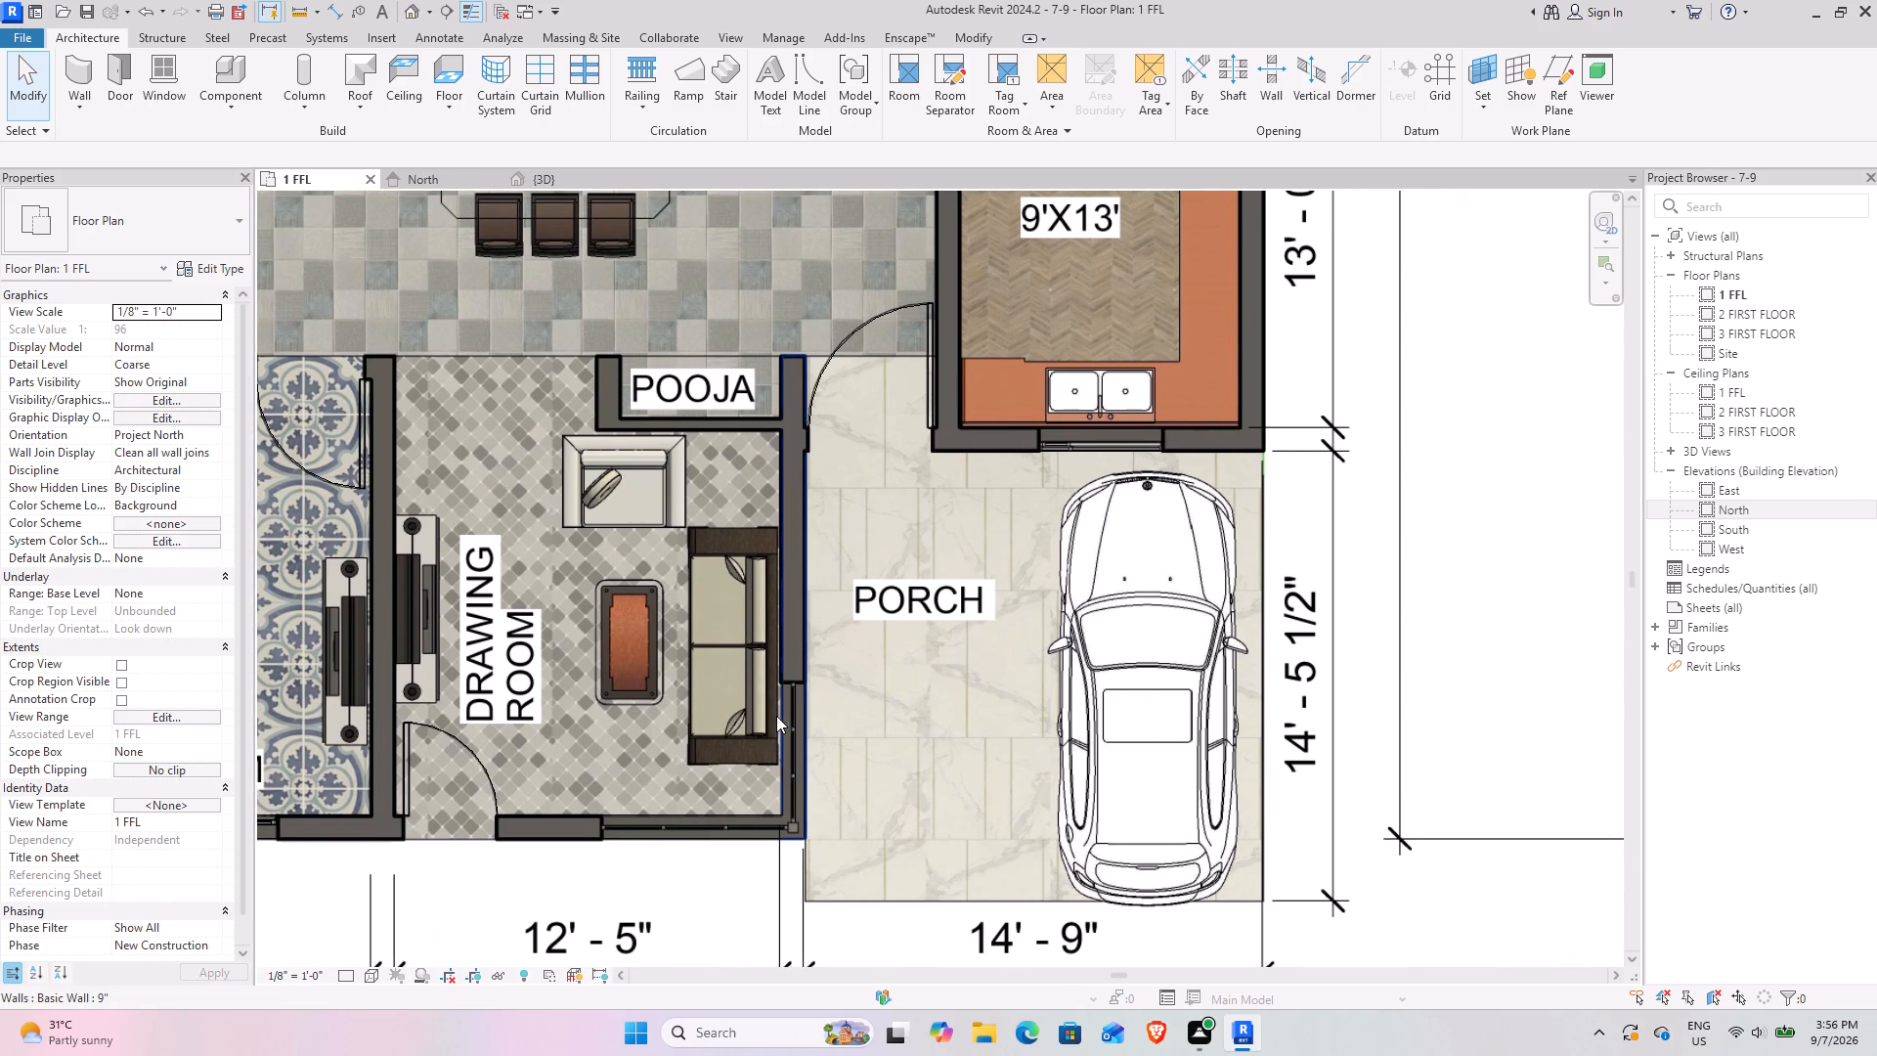
scroll(795, 790, "up", 3)
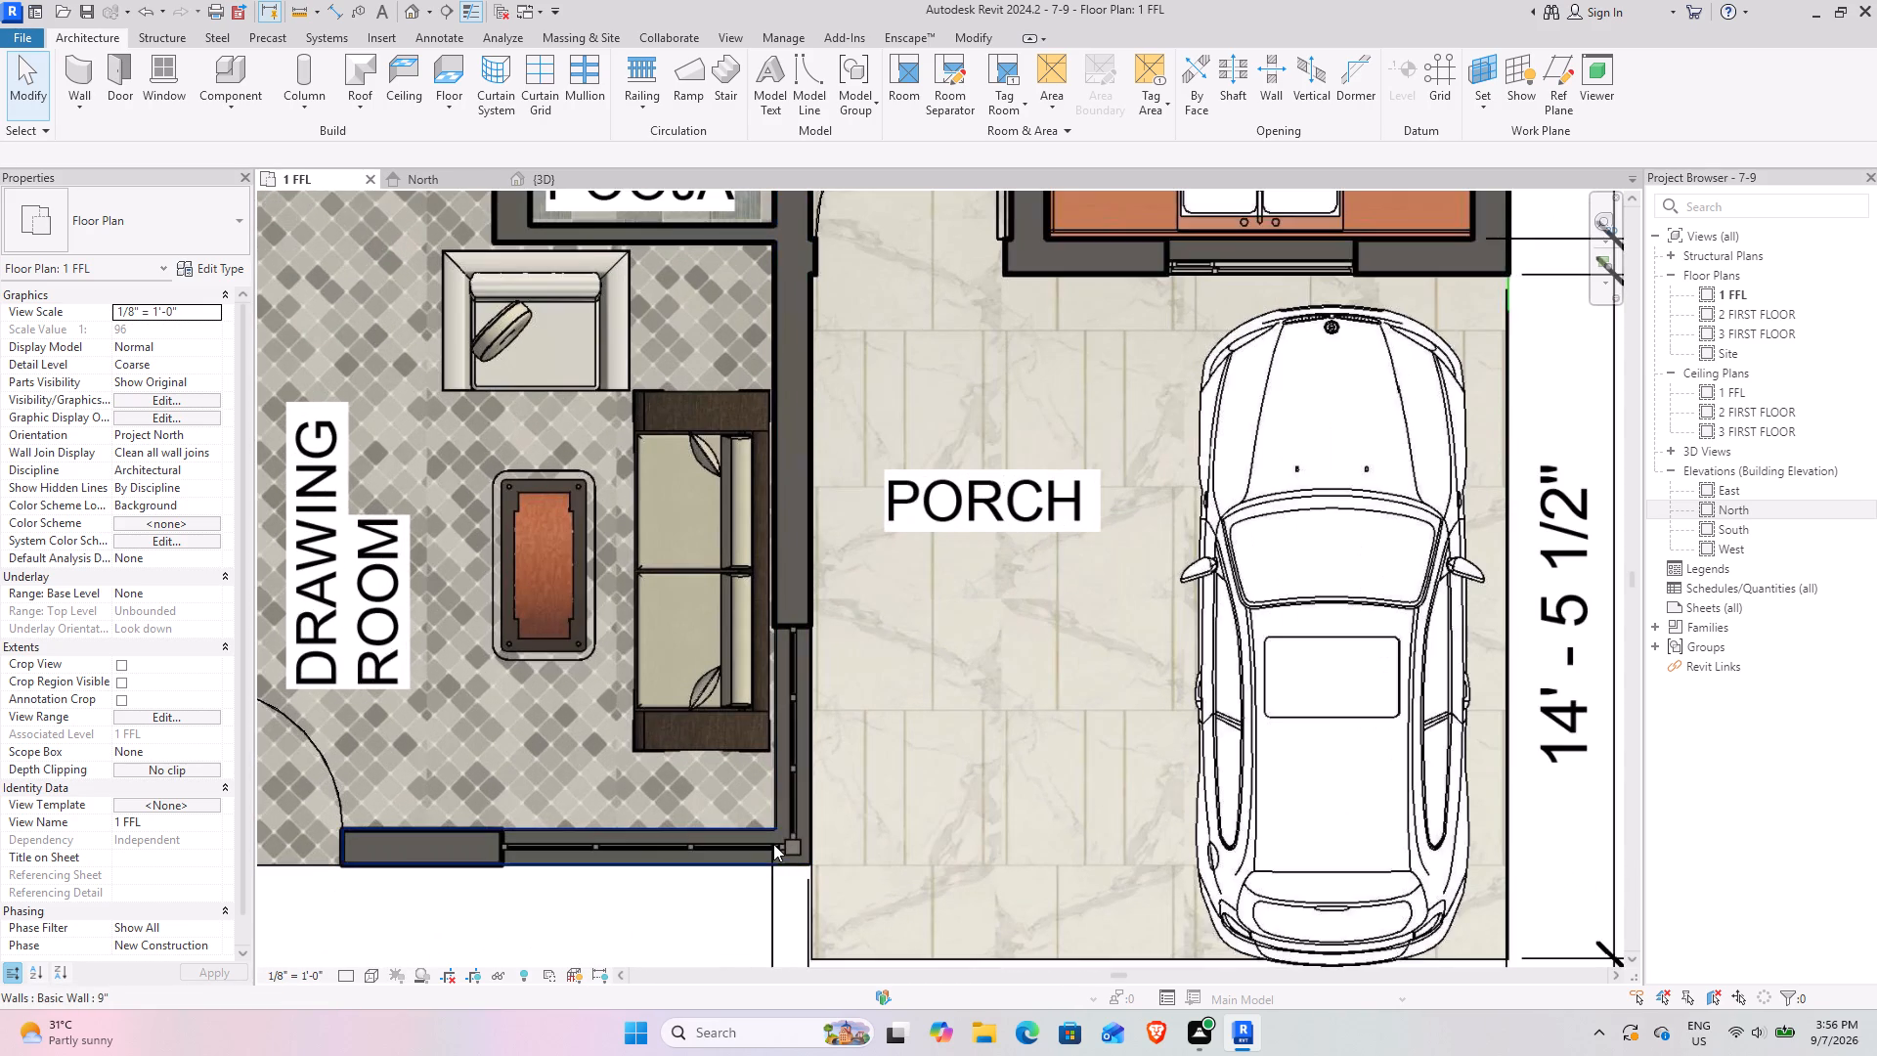
middle_click_drag(786, 803, 800, 746)
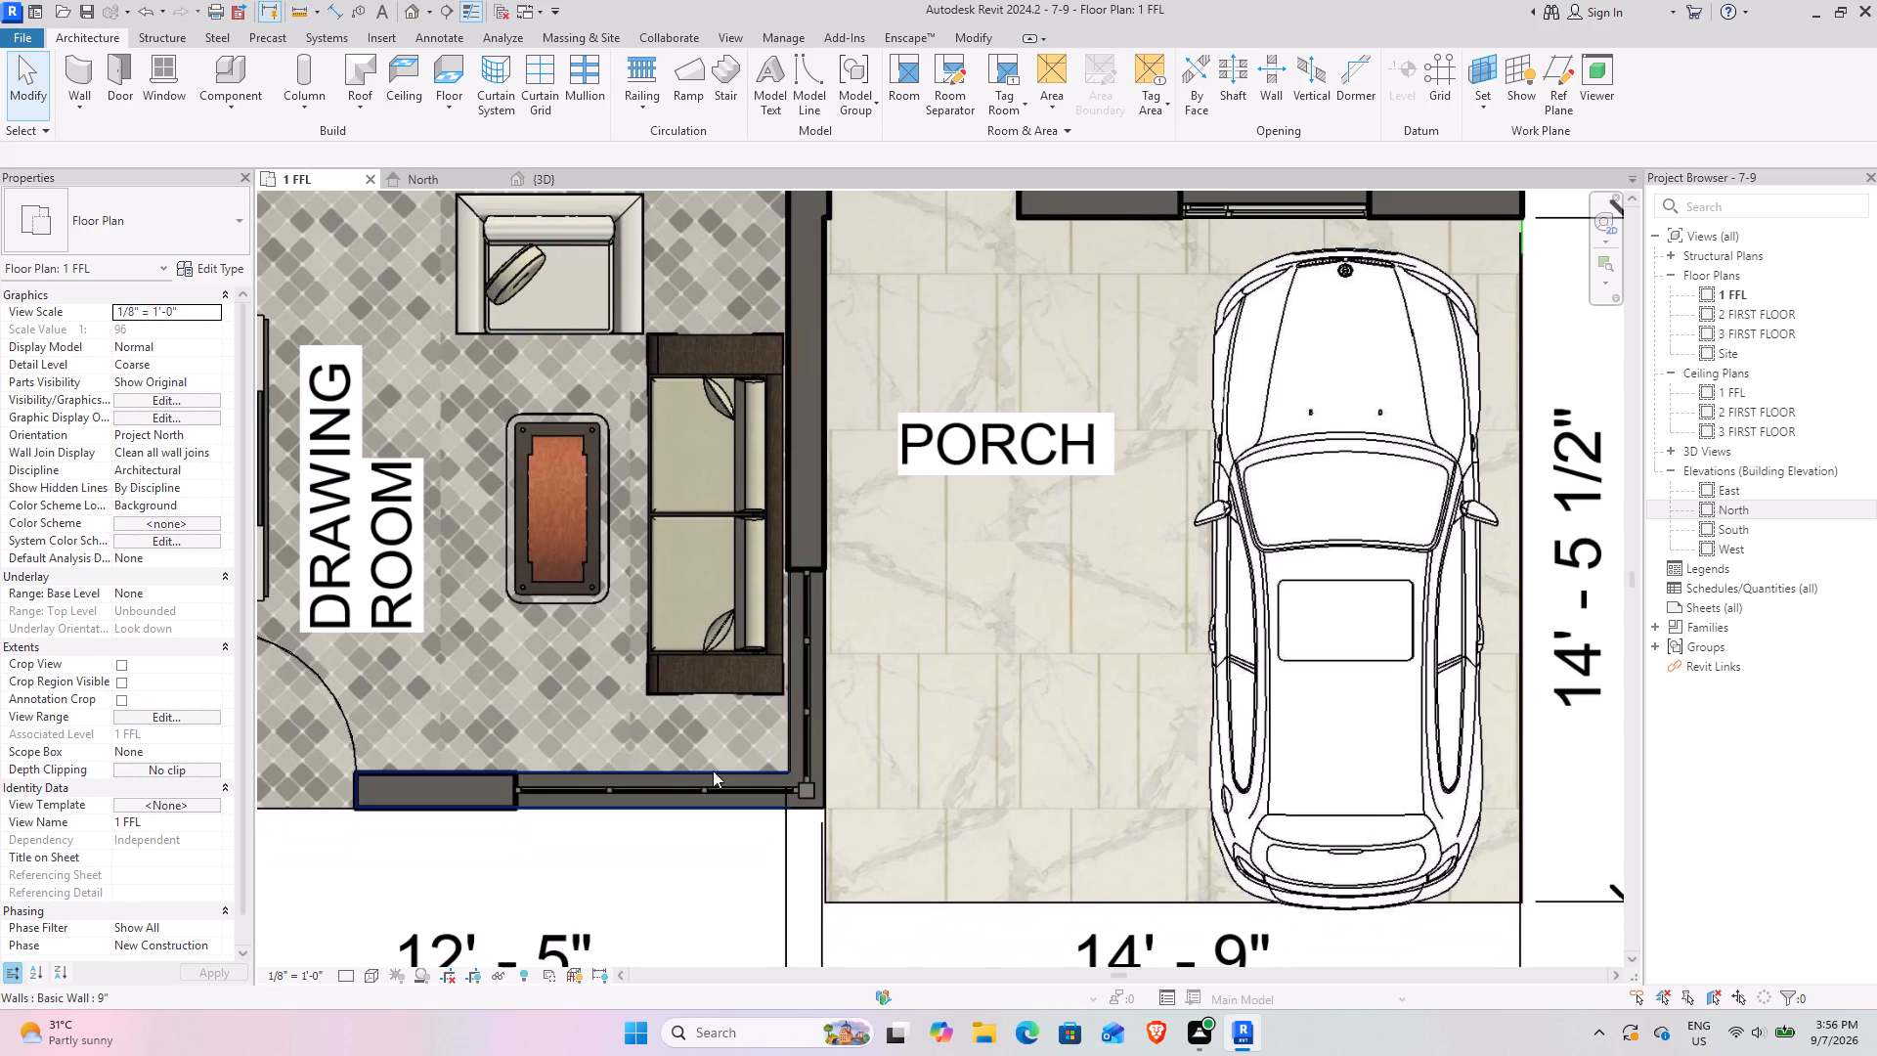
scroll(828, 728, "up", 3)
middle_click_drag(758, 780, 895, 714)
scroll(942, 673, "up", 3)
middle_click_drag(927, 664, 1030, 664)
scroll(964, 757, "down", 3)
middle_click_drag(1052, 723, 981, 752)
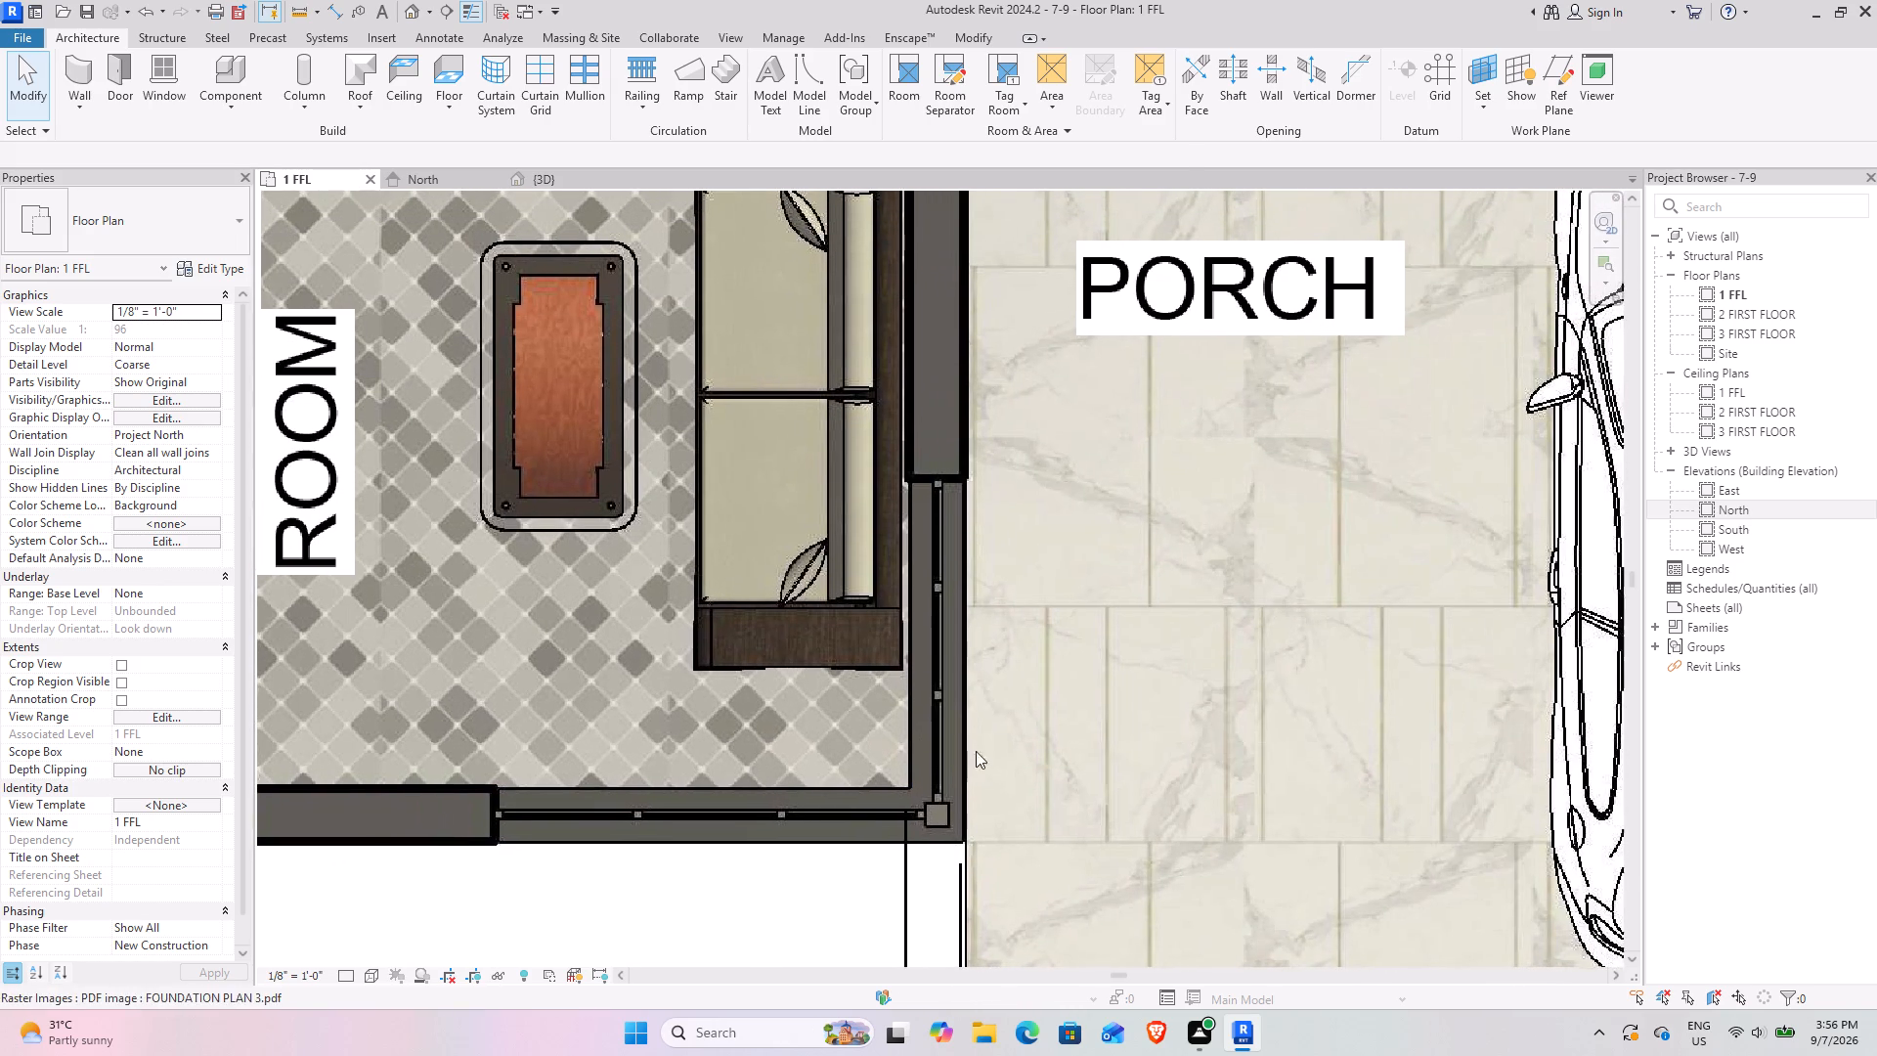
left_click(564, 176)
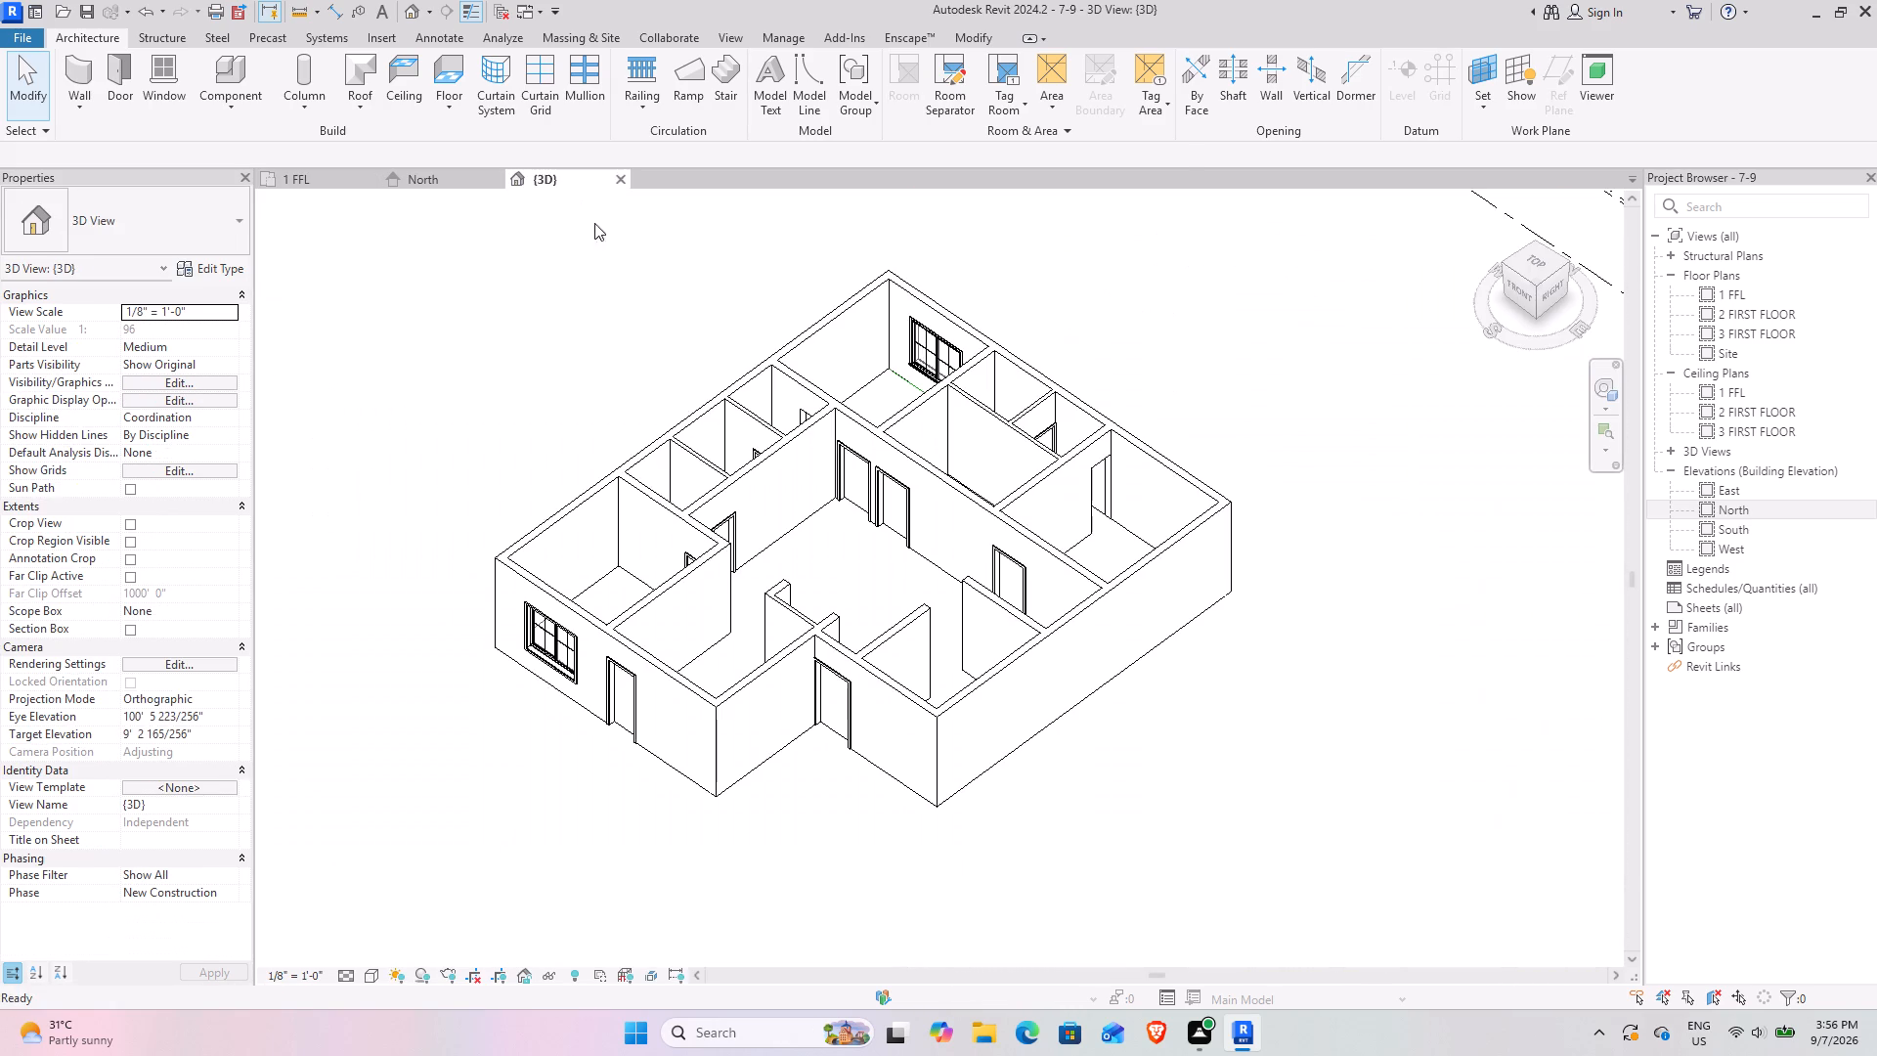
scroll(717, 763, "up", 6)
middle_click_drag(696, 765, 745, 692)
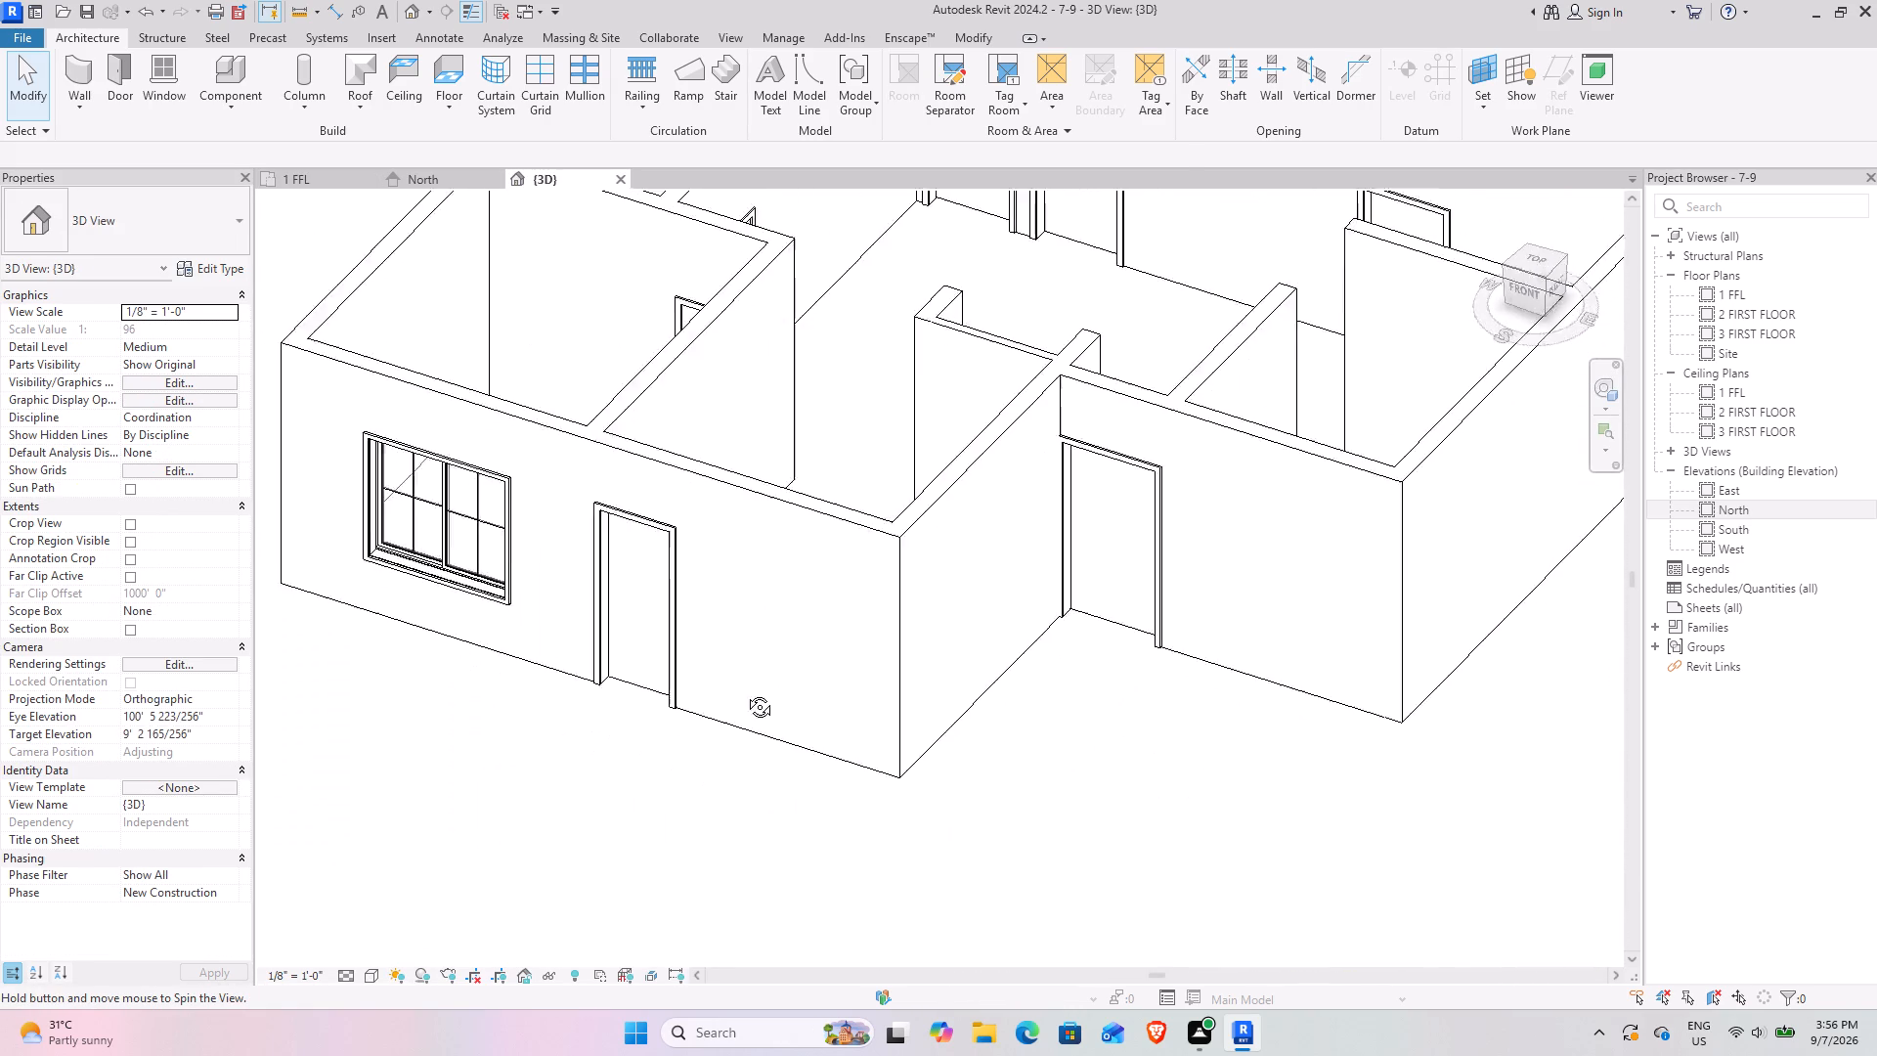
middle_click_drag(745, 692, 701, 719)
middle_click_drag(564, 655, 541, 784)
Draw a Curtain Wall 1 segment in the drawing room's porch-side 9" wall, from the glazing's inner end to the corner post on 1 FFL.
left_click(315, 172)
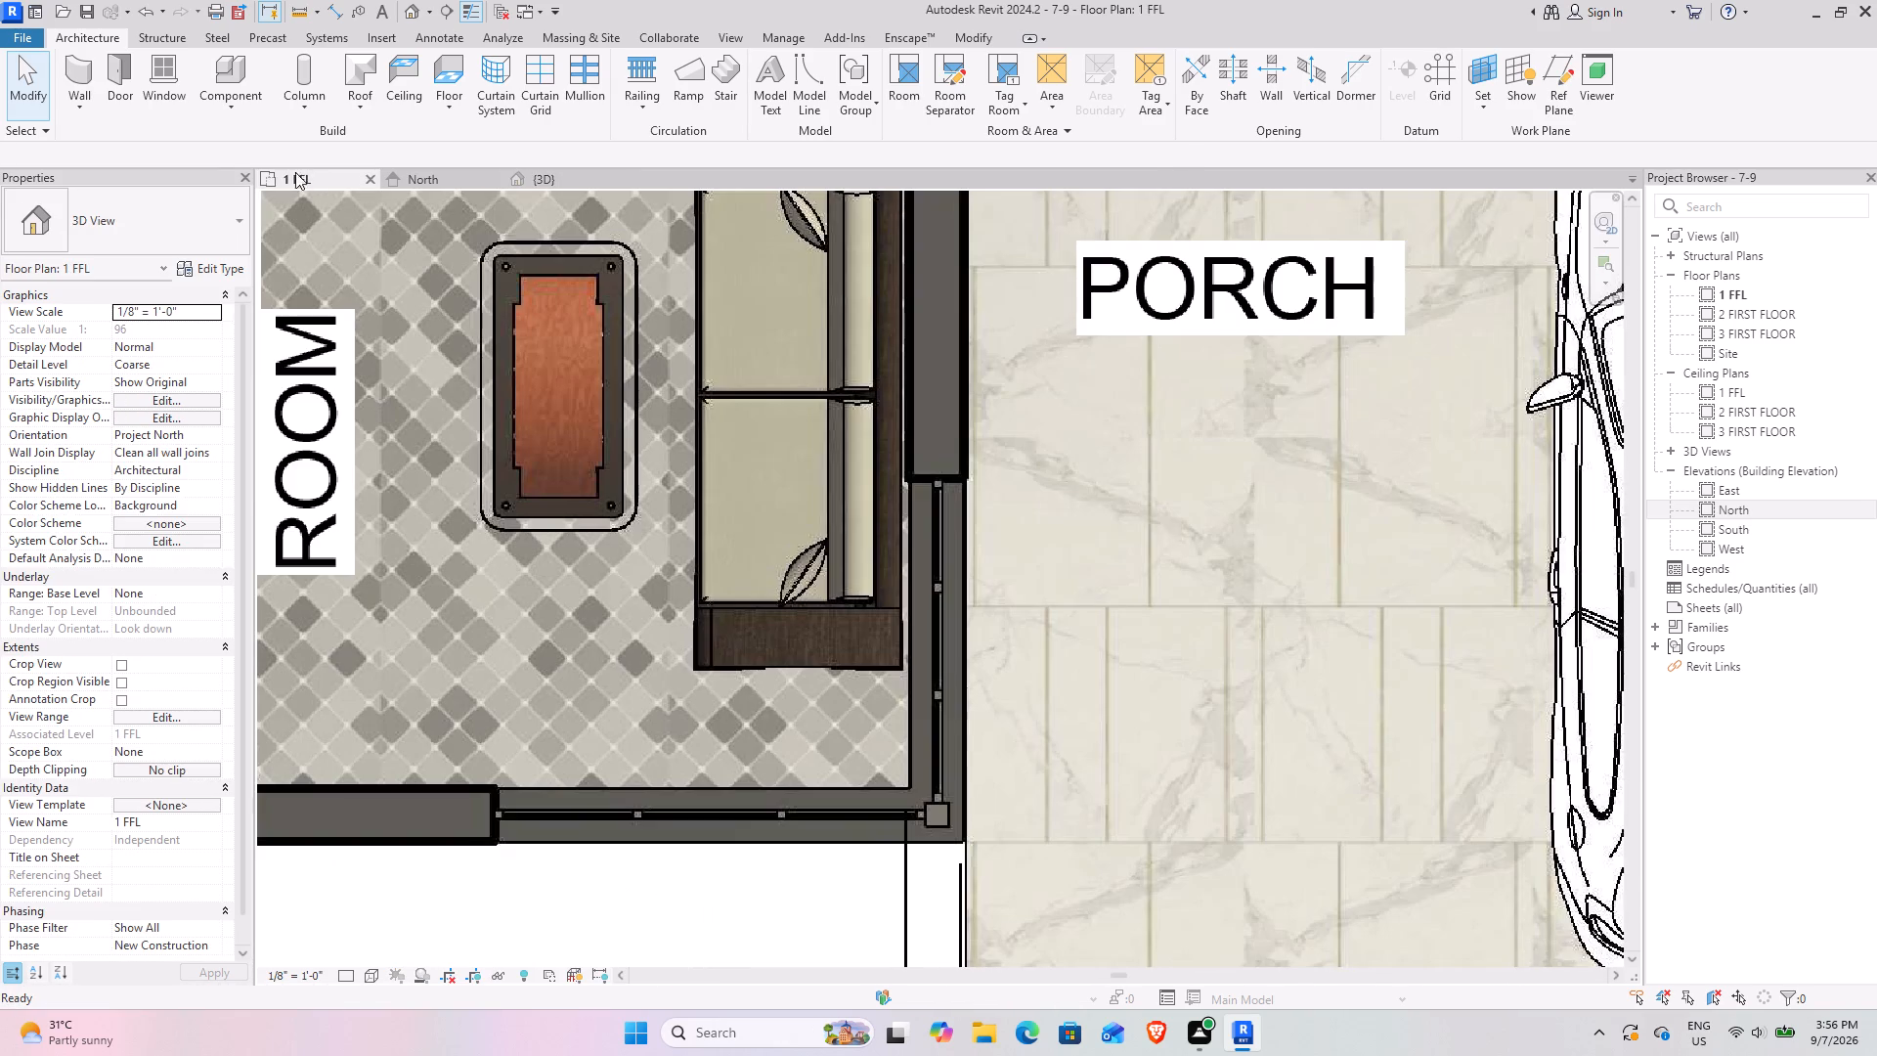
left_click(72, 64)
left_click(143, 245)
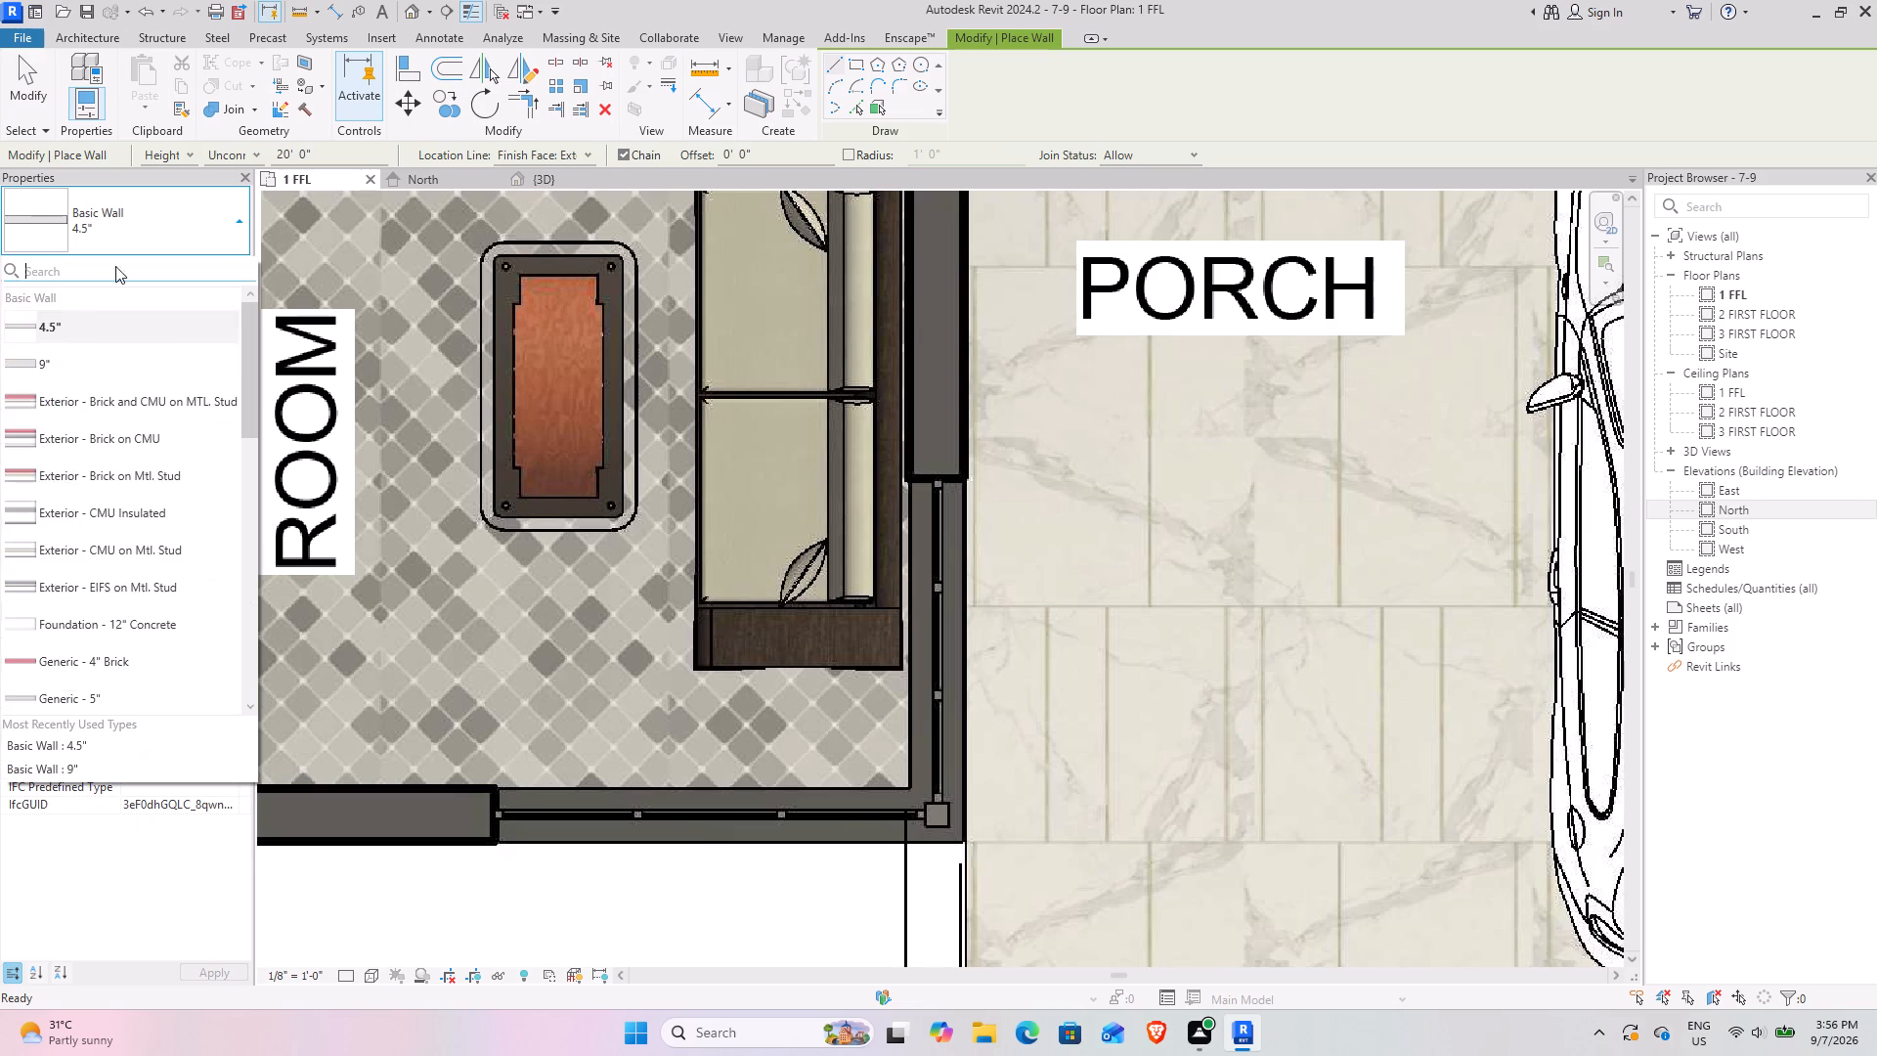
scroll(71, 660, "down", 3)
left_click(97, 549)
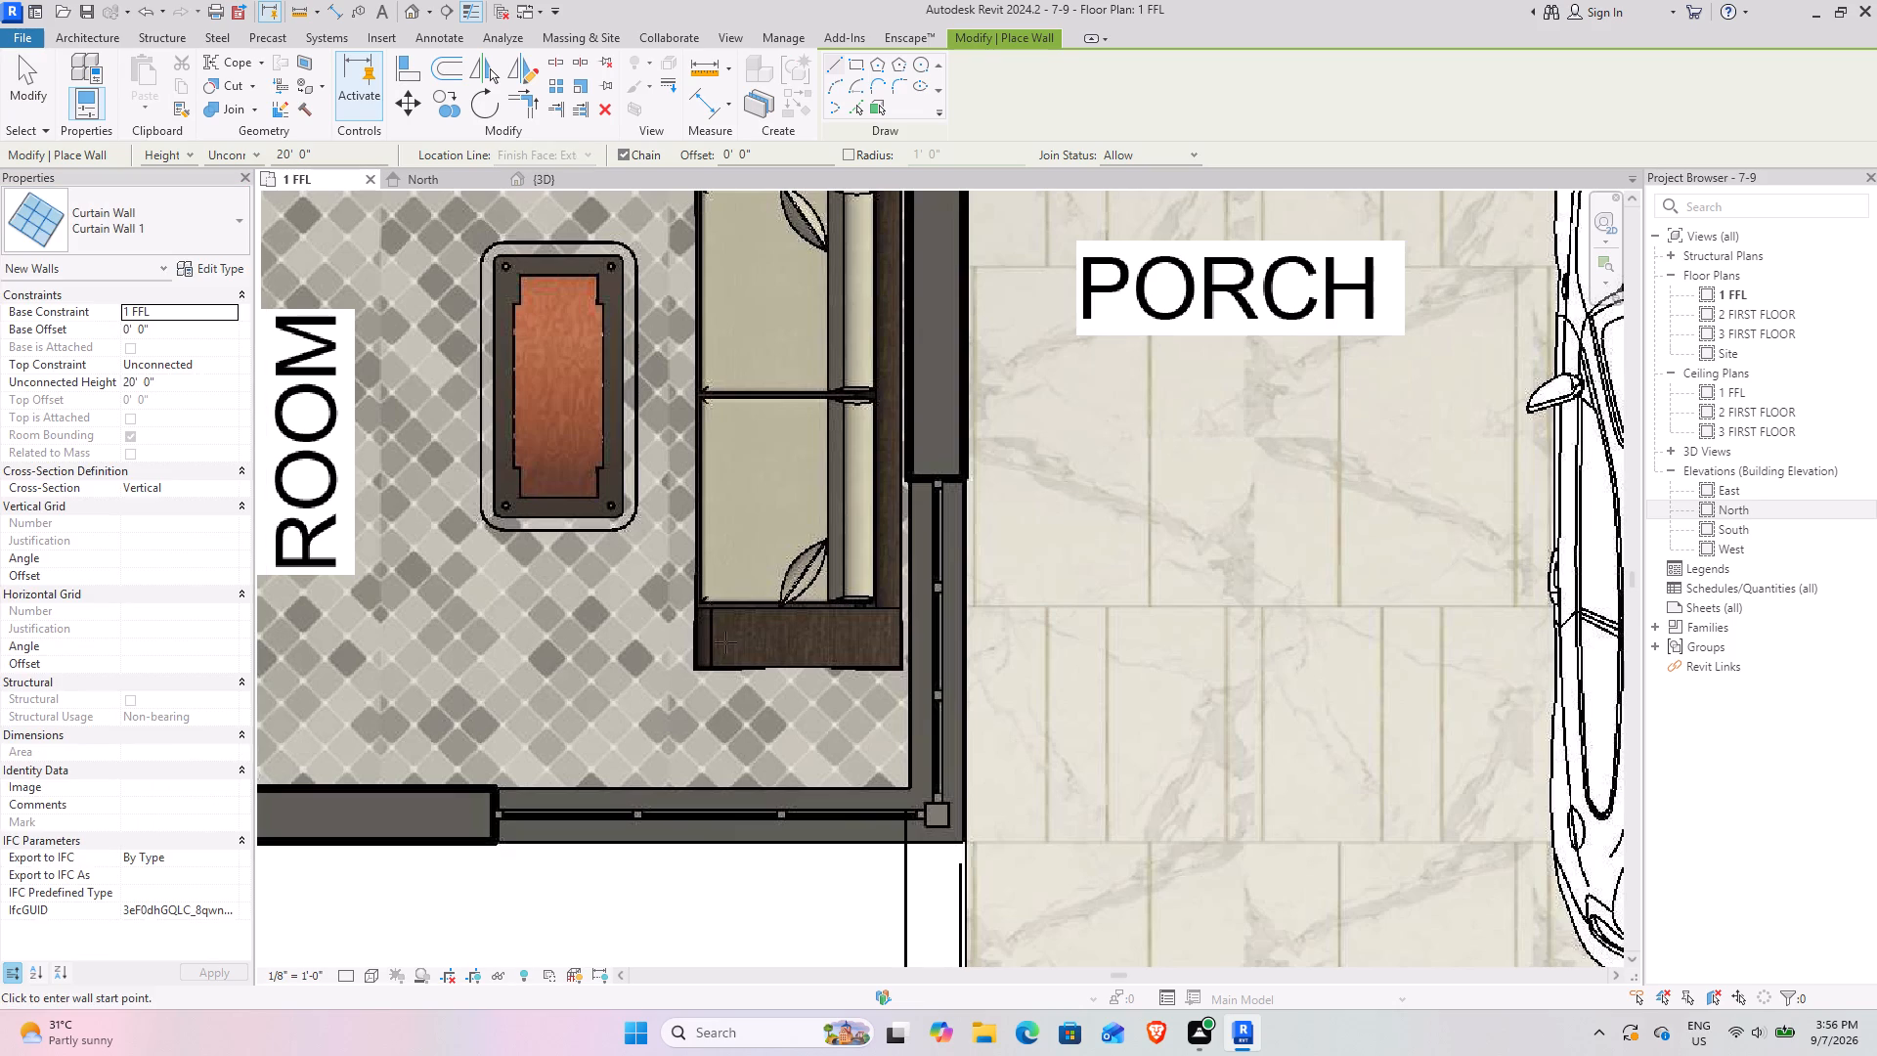
middle_click_drag(765, 649, 502, 649)
scroll(690, 521, "up", 7)
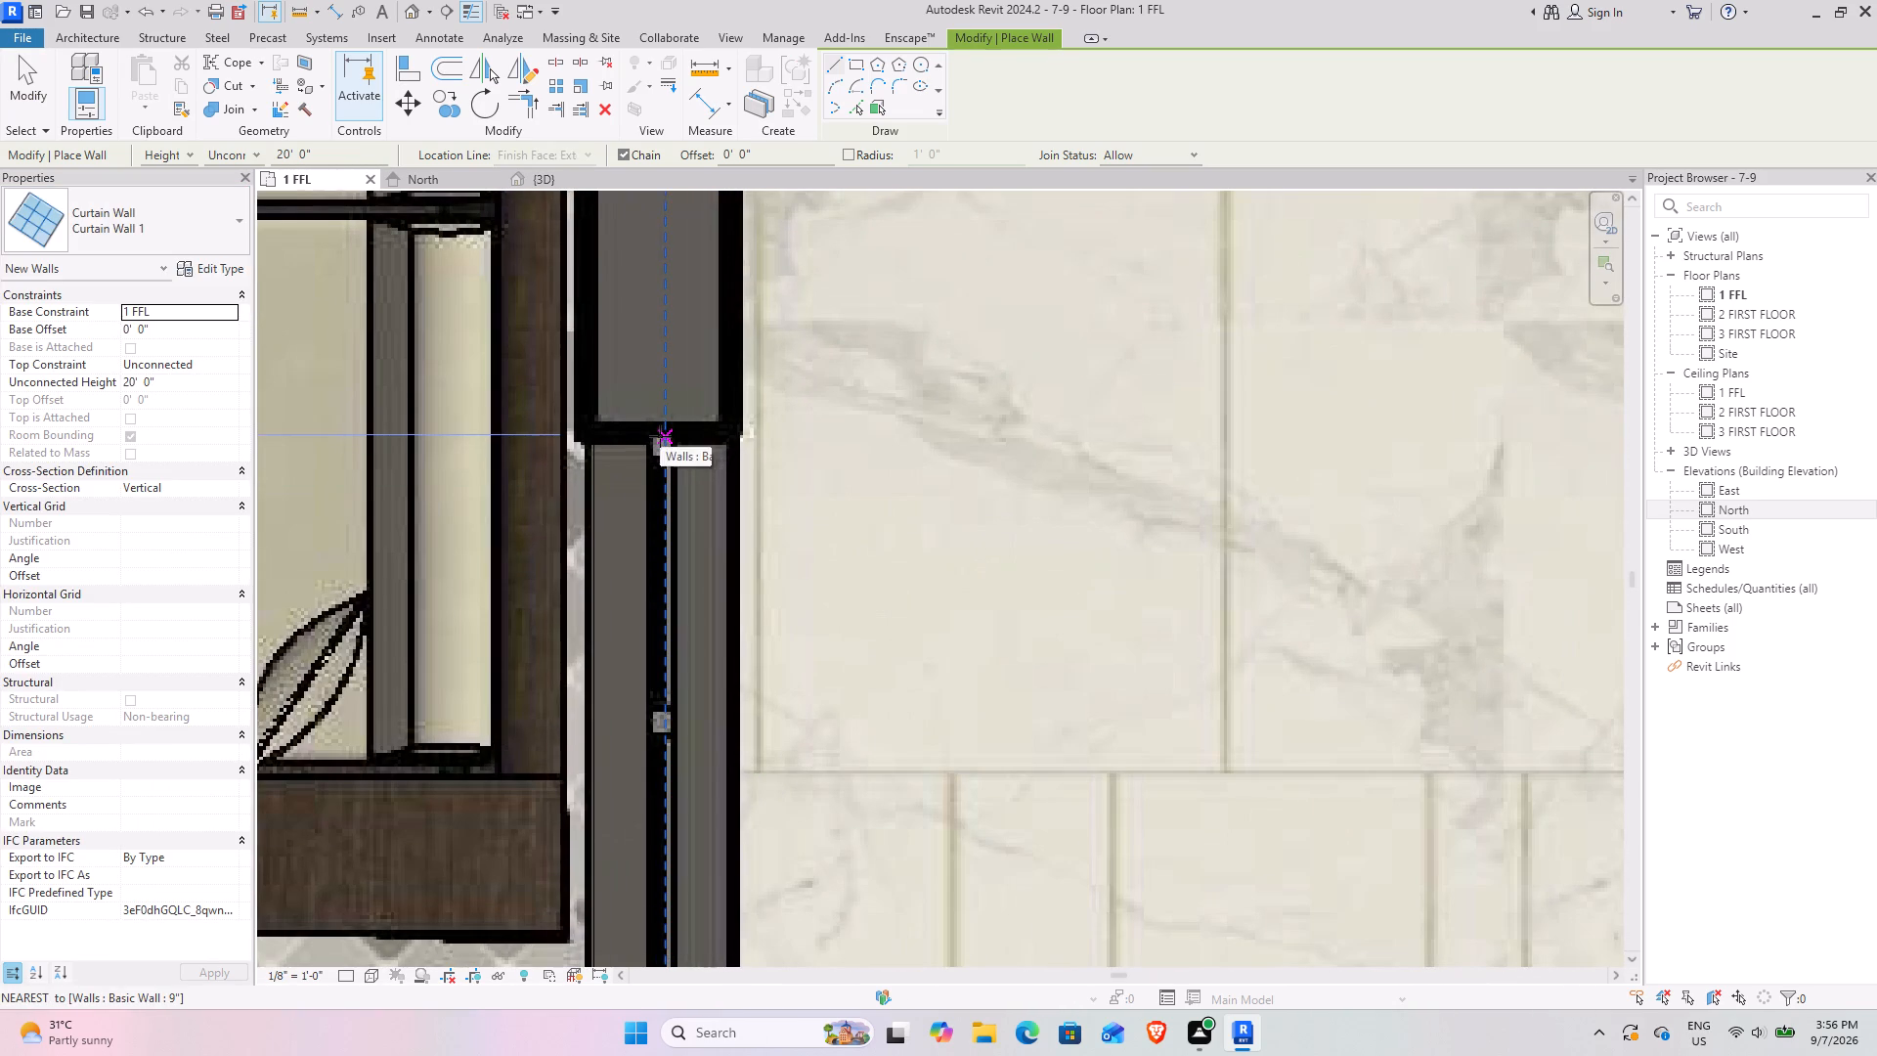
left_click(662, 434)
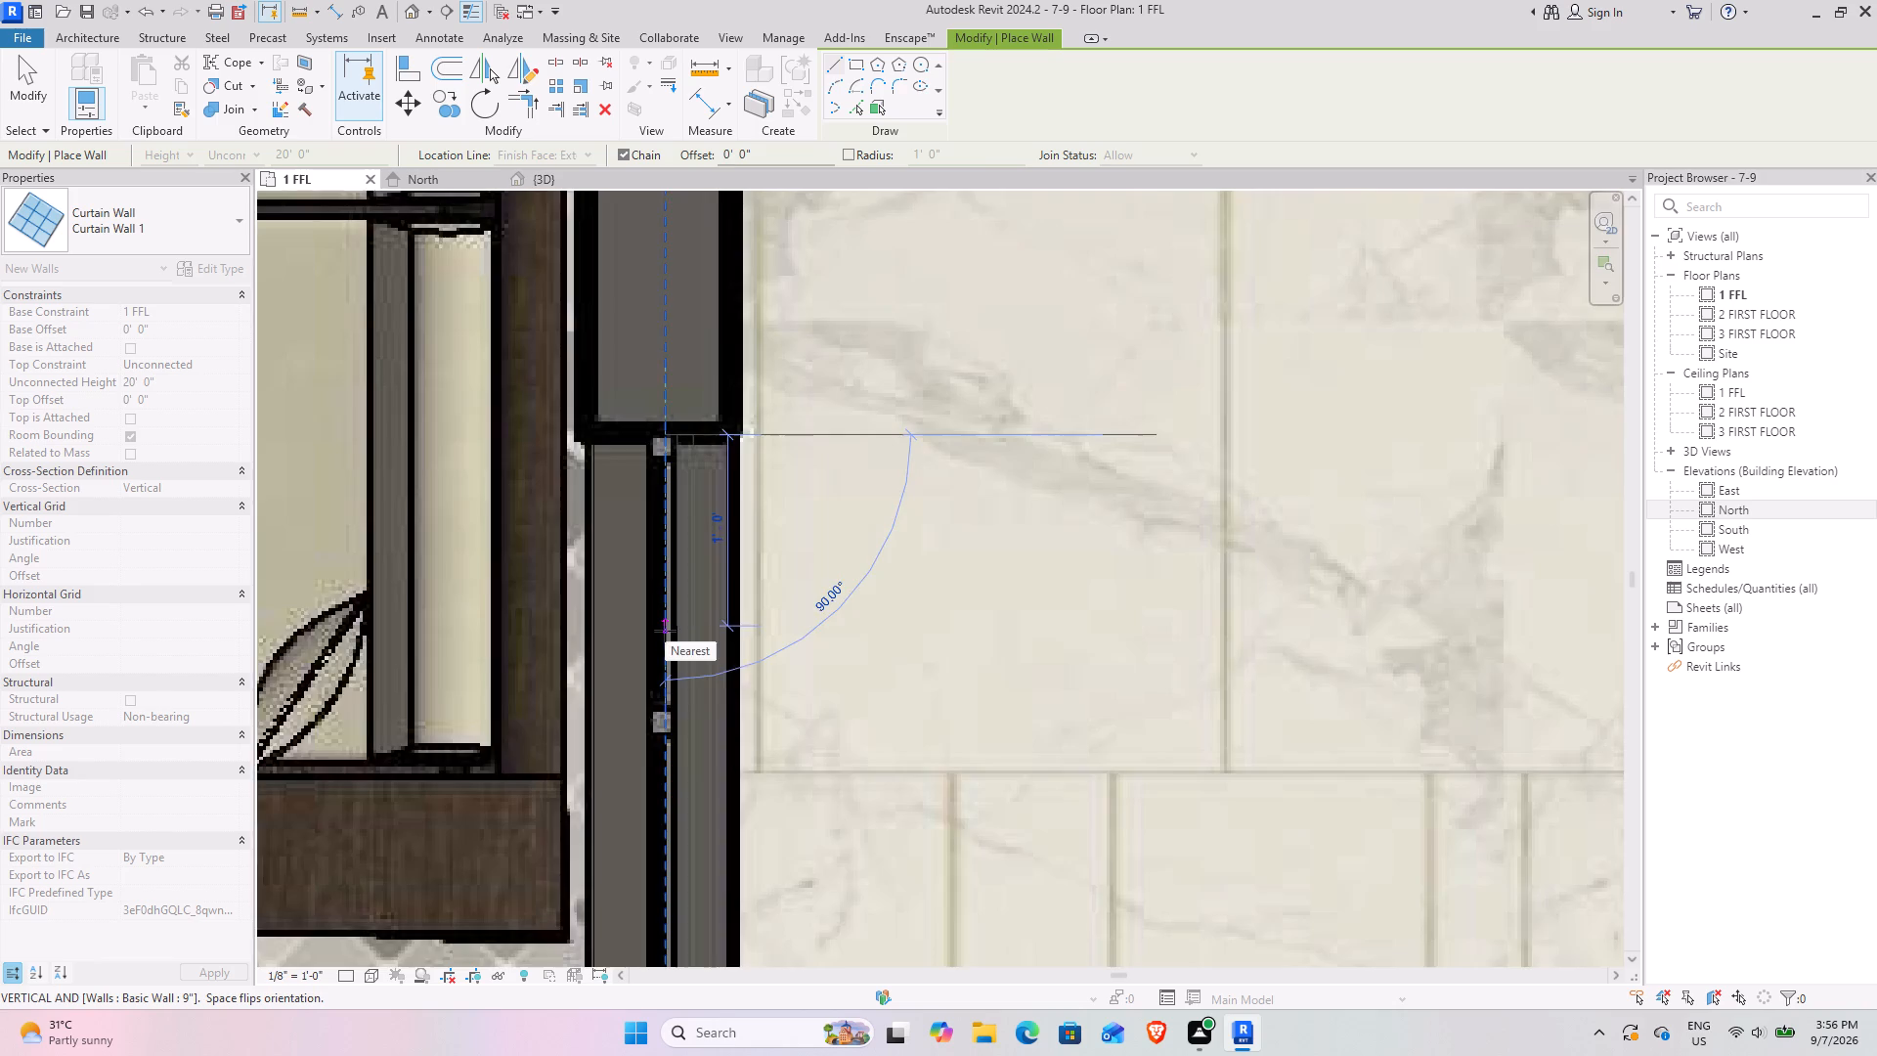
scroll(665, 631, "down", 6)
middle_click_drag(655, 665, 677, 514)
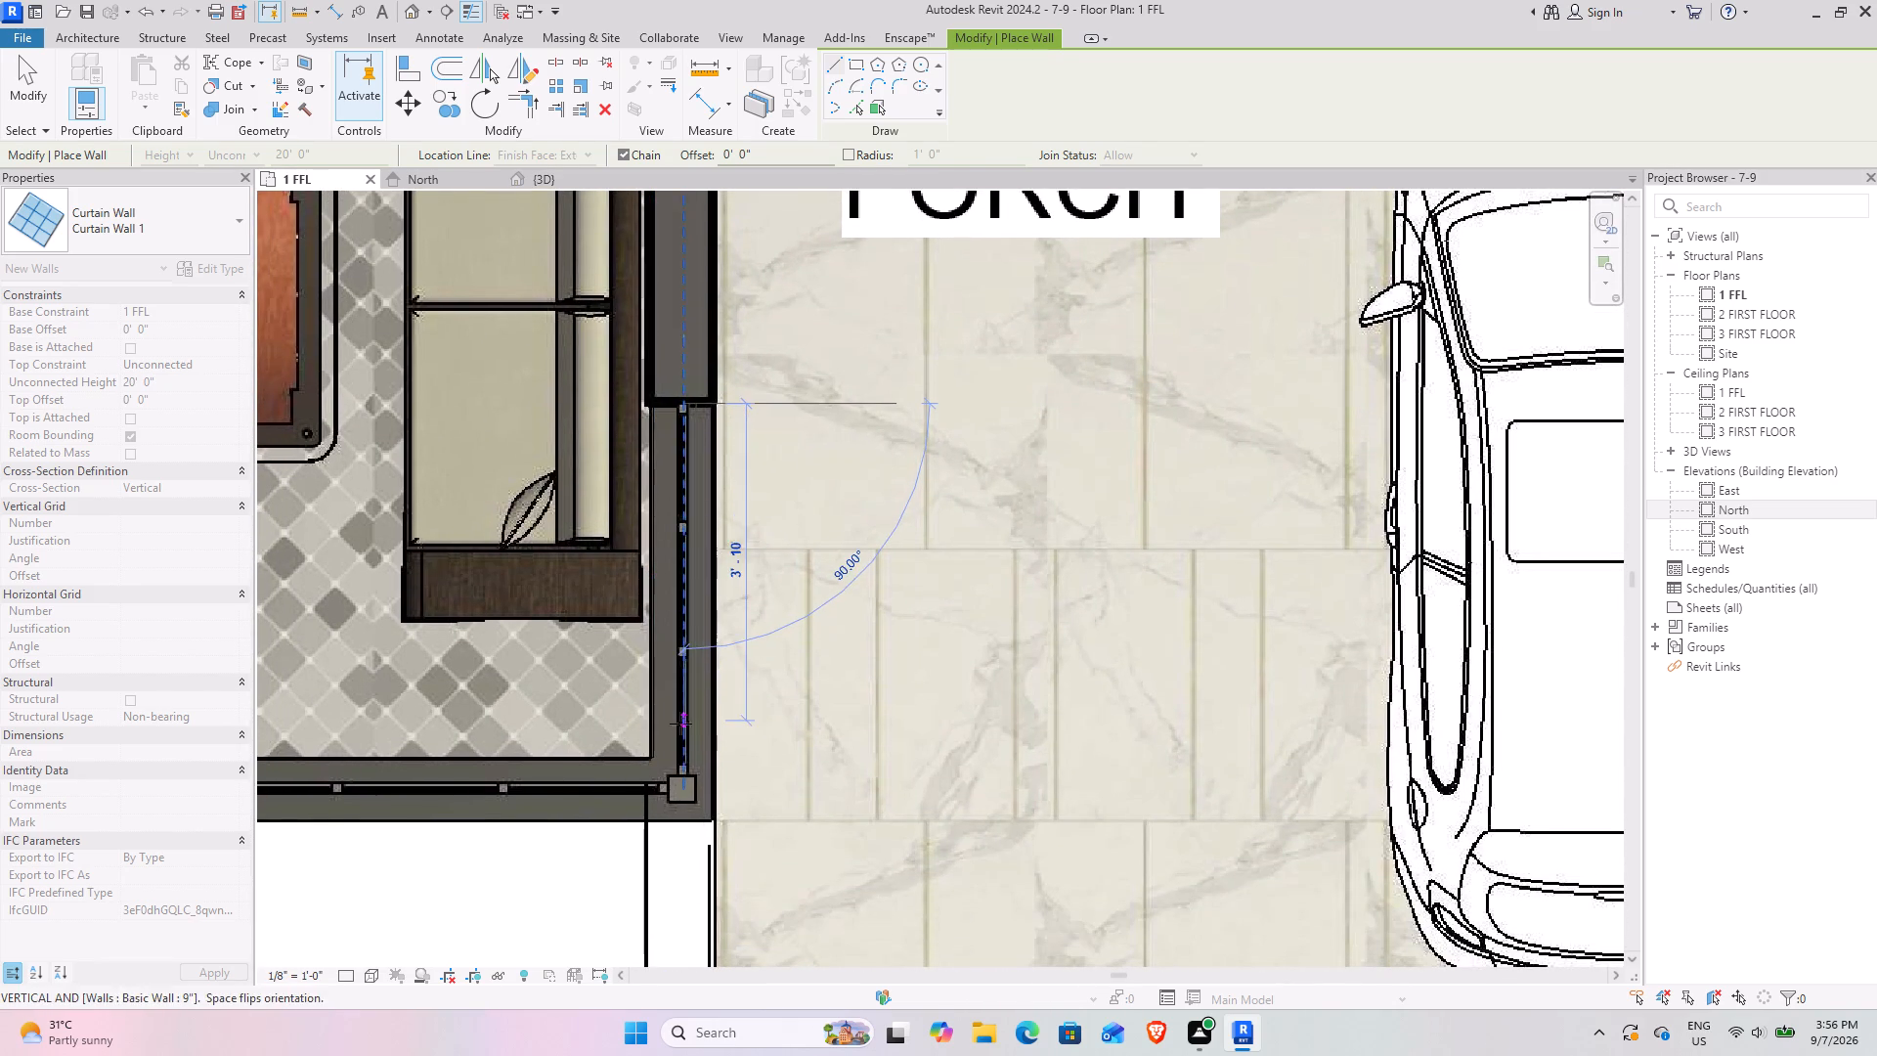
scroll(663, 767, "up", 3)
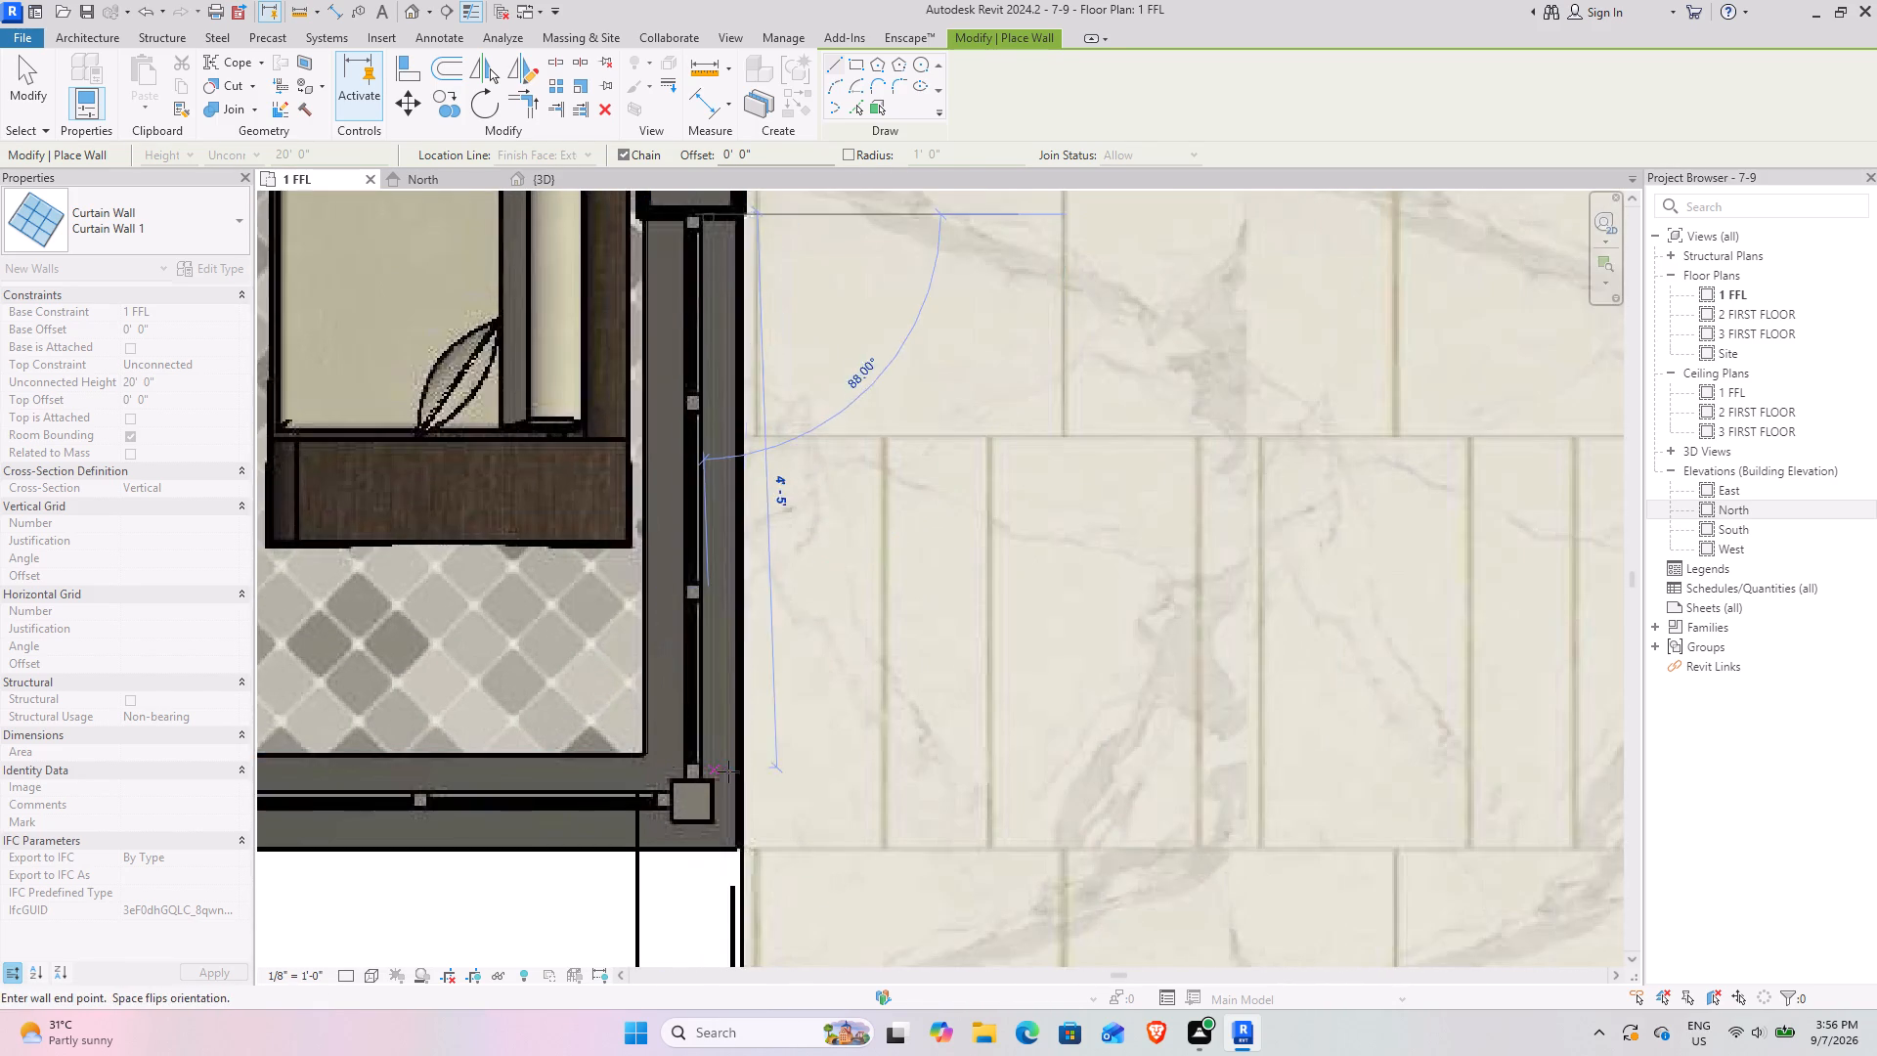
scroll(728, 771, "up", 7)
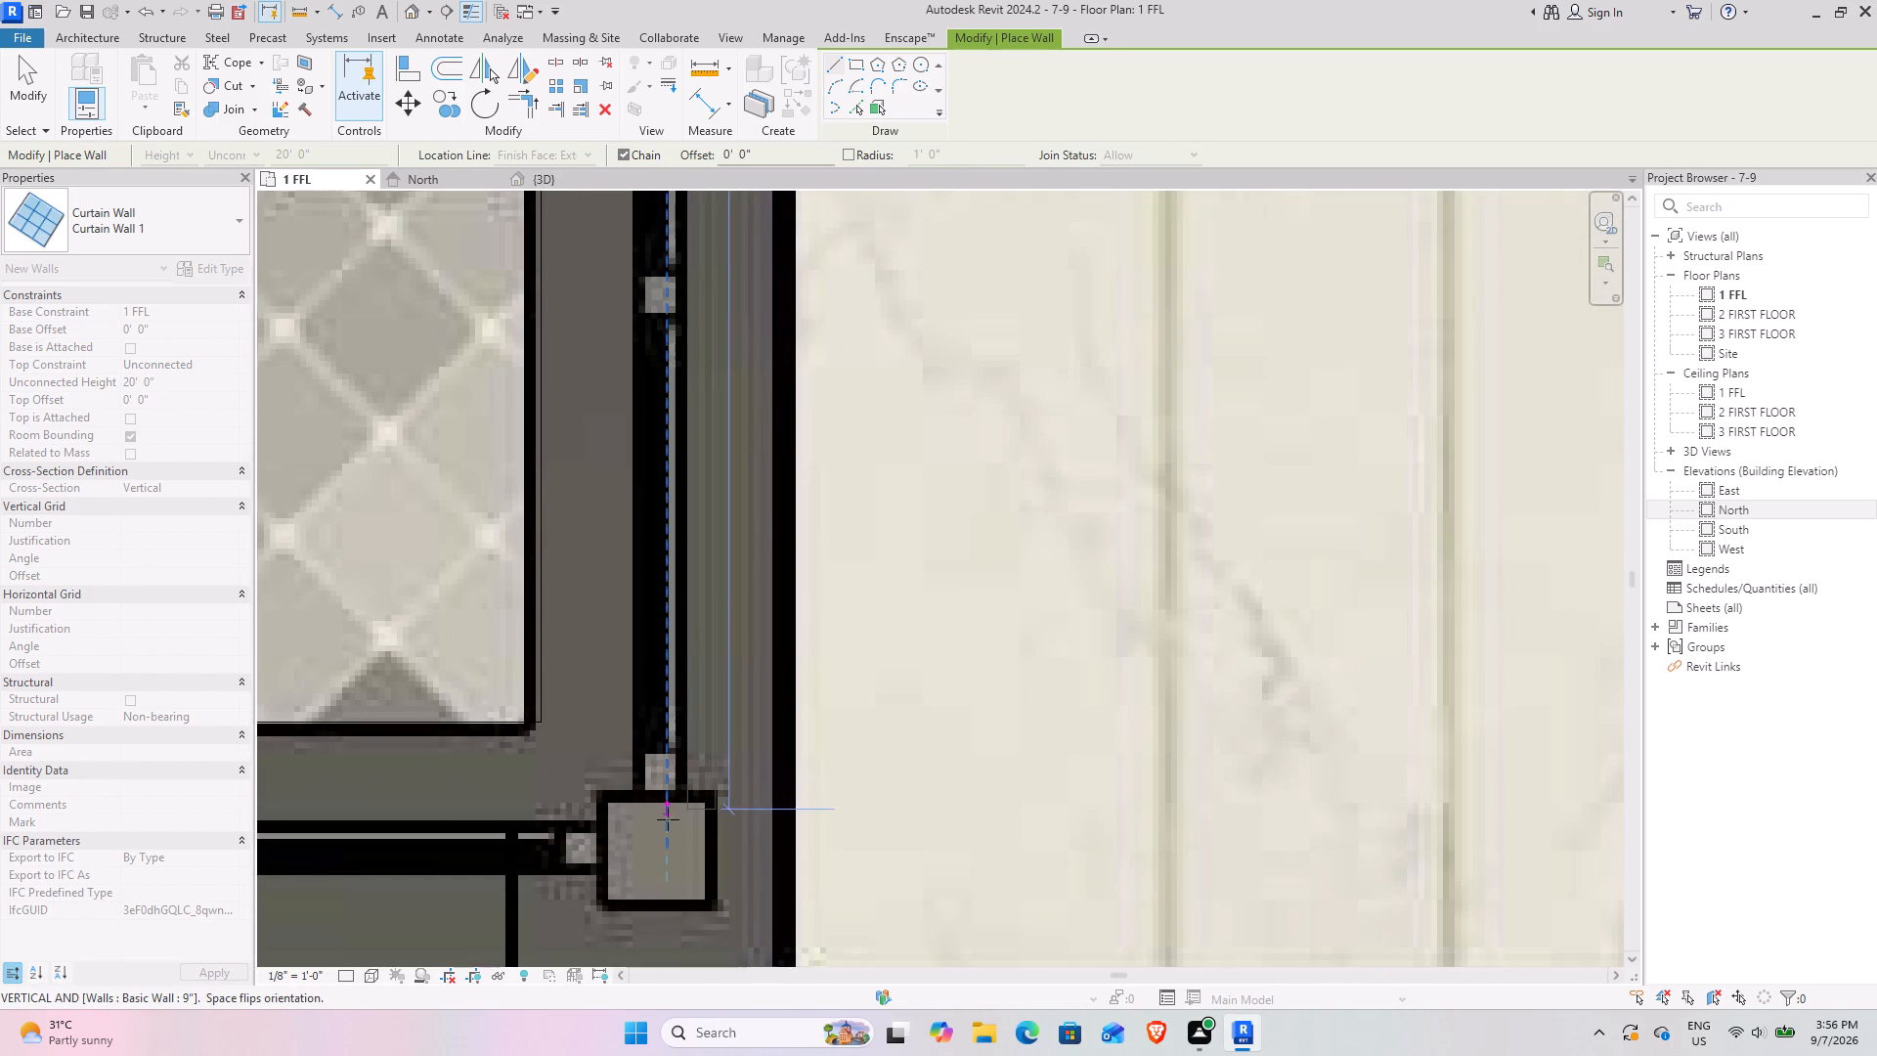
left_click(665, 834)
scroll(465, 863, "down", 3)
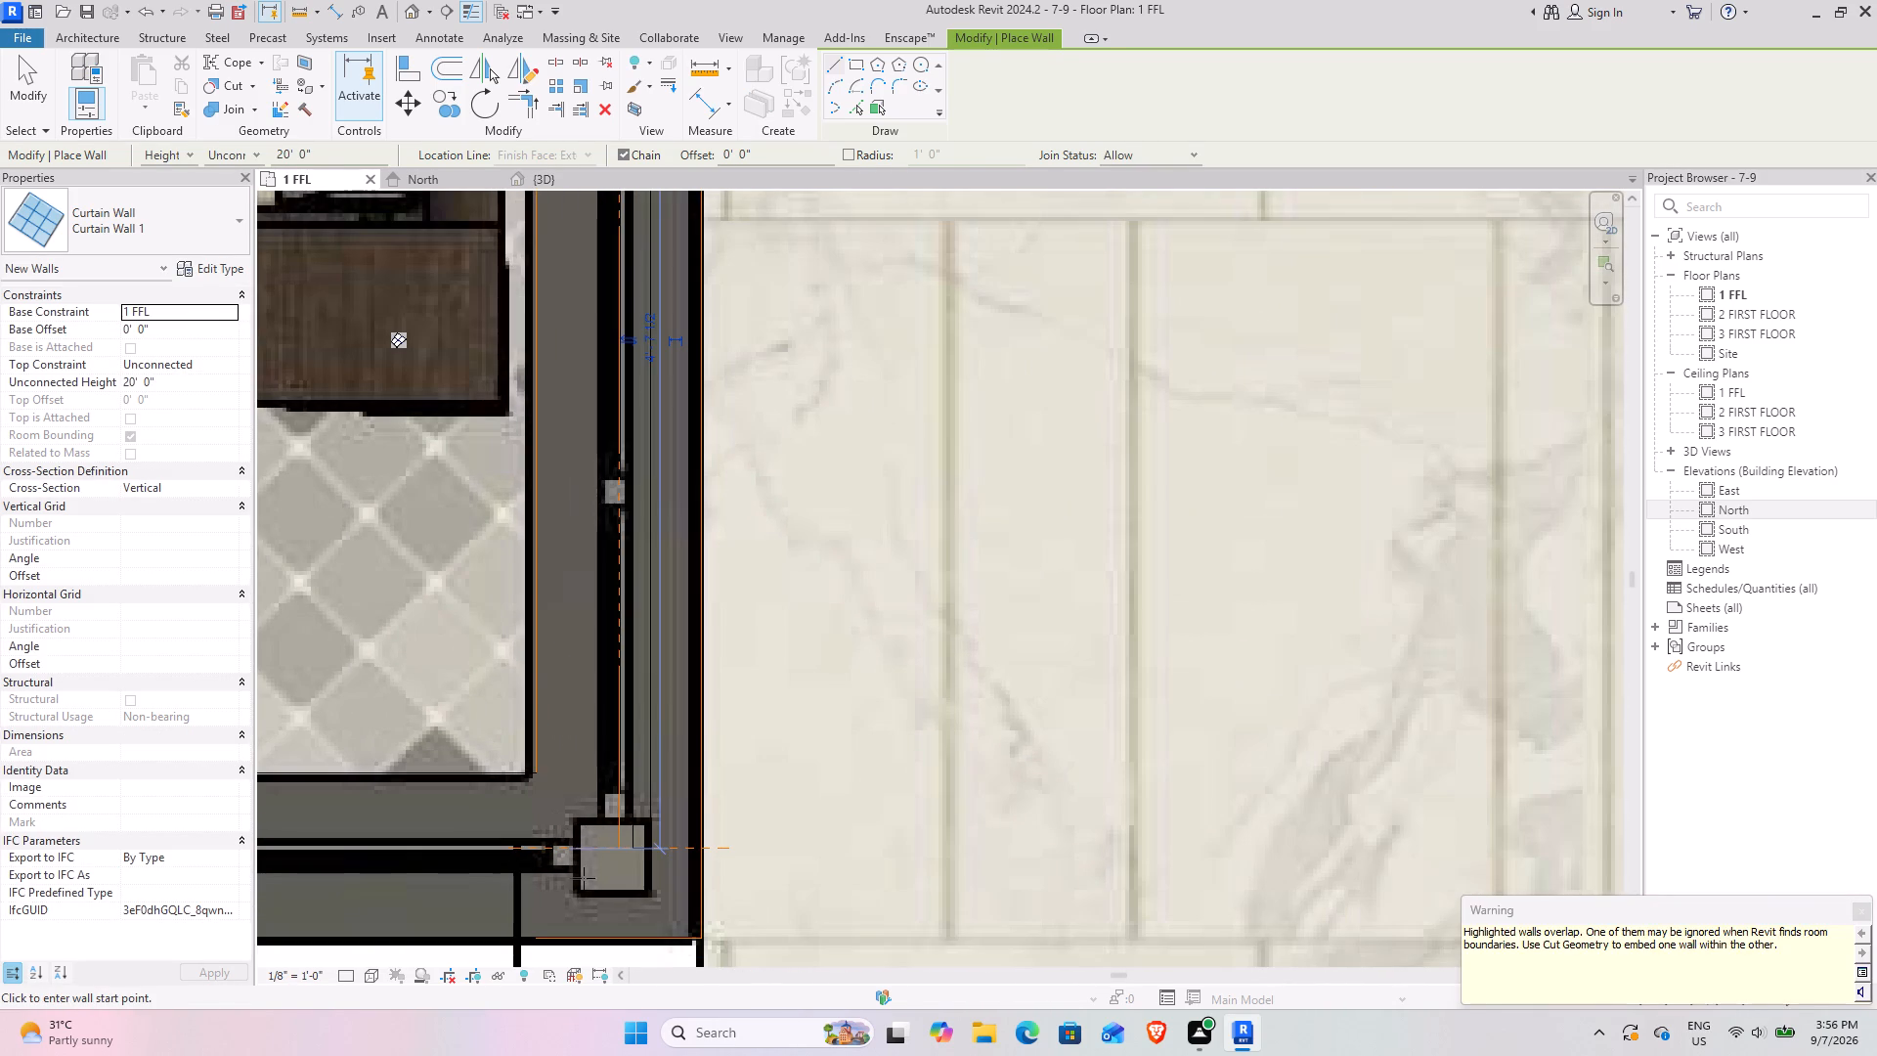
Draw a second Curtain Wall 1 segment along the drawing room's front glazing, from the solid wall's end to the corner post.
middle_click_drag(571, 871, 1177, 806)
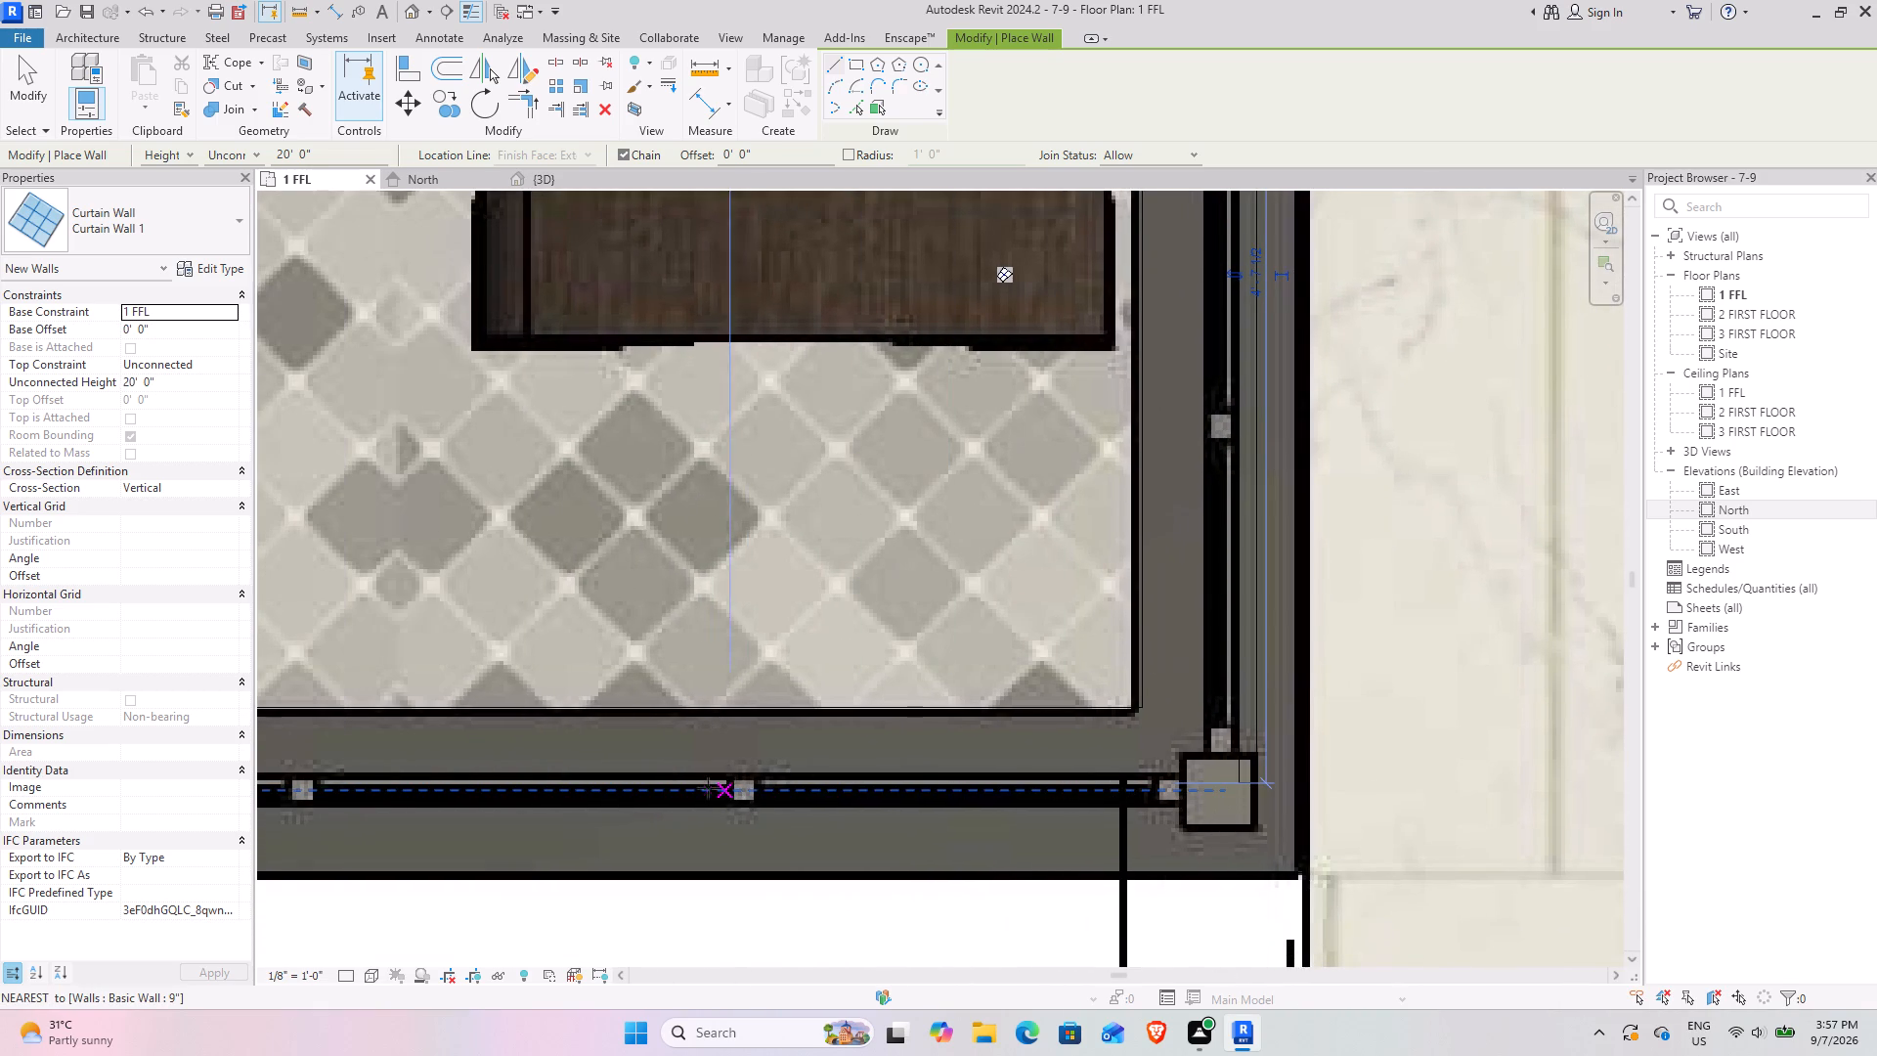
middle_click_drag(719, 788, 1187, 788)
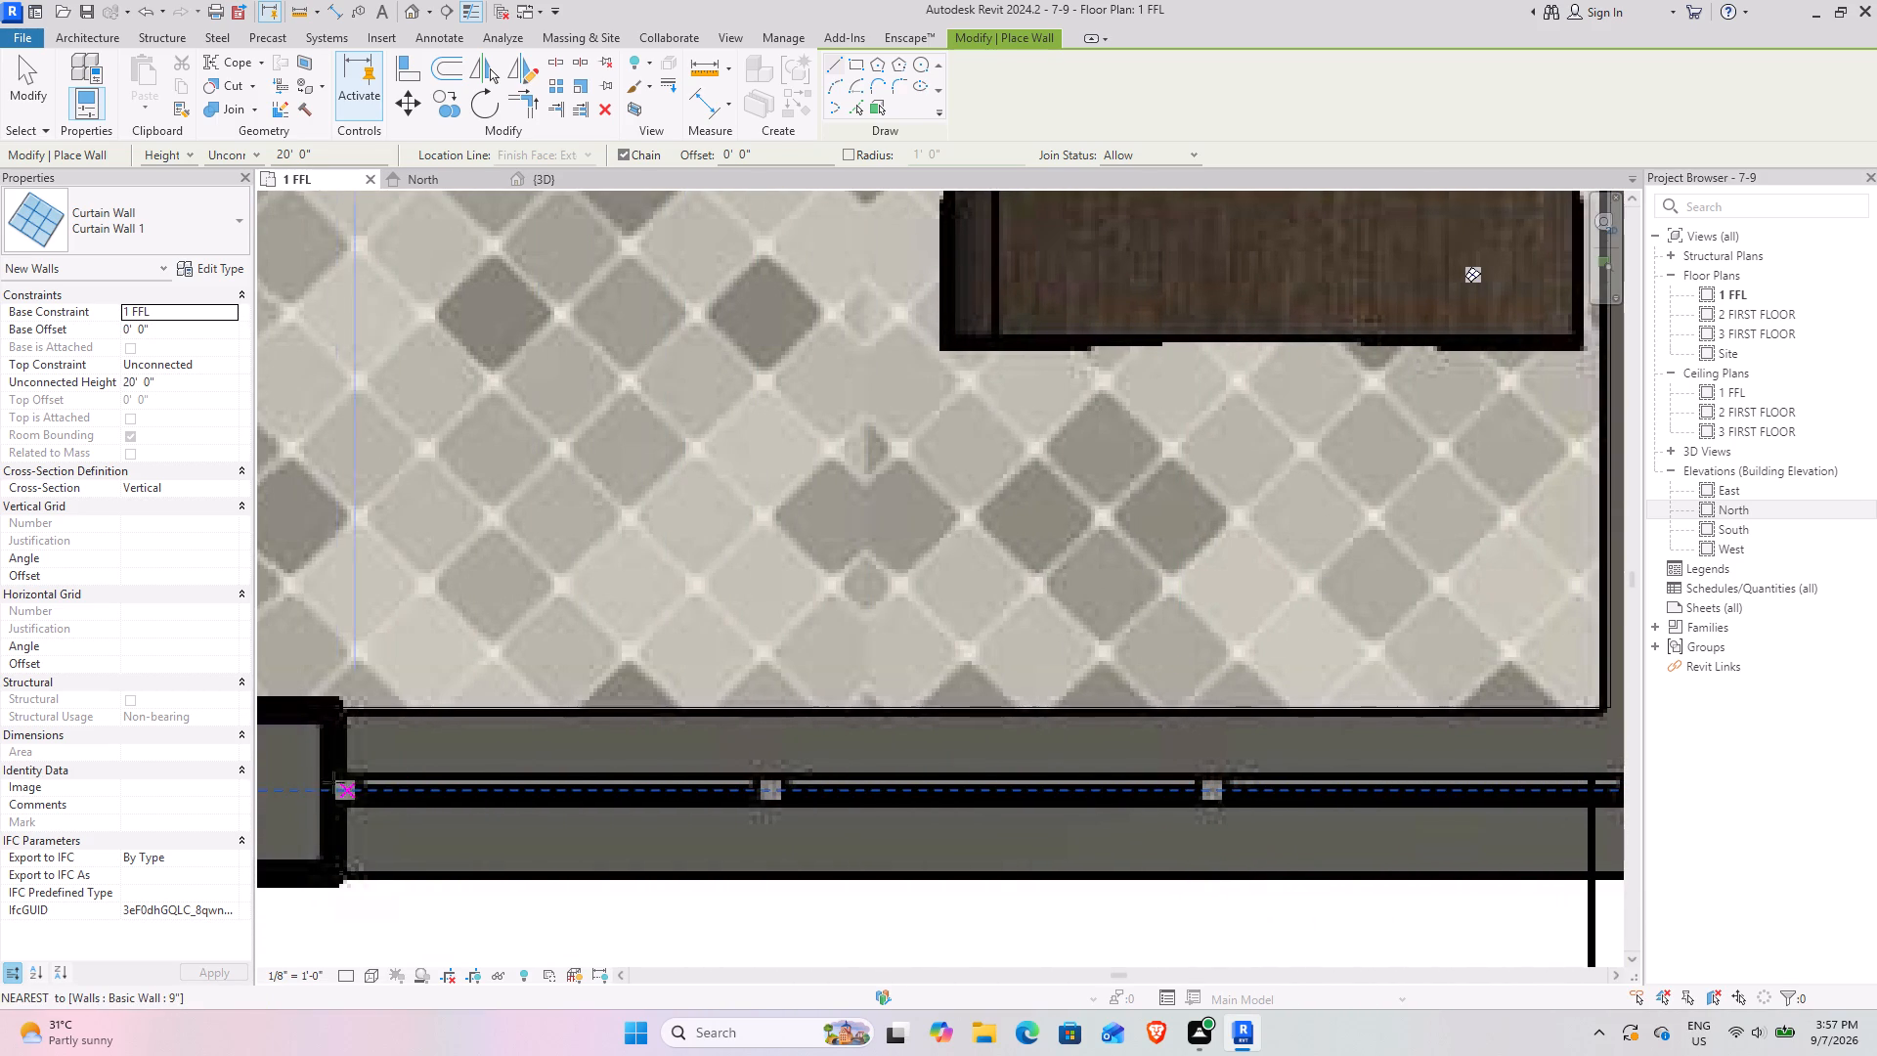
left_click(338, 762)
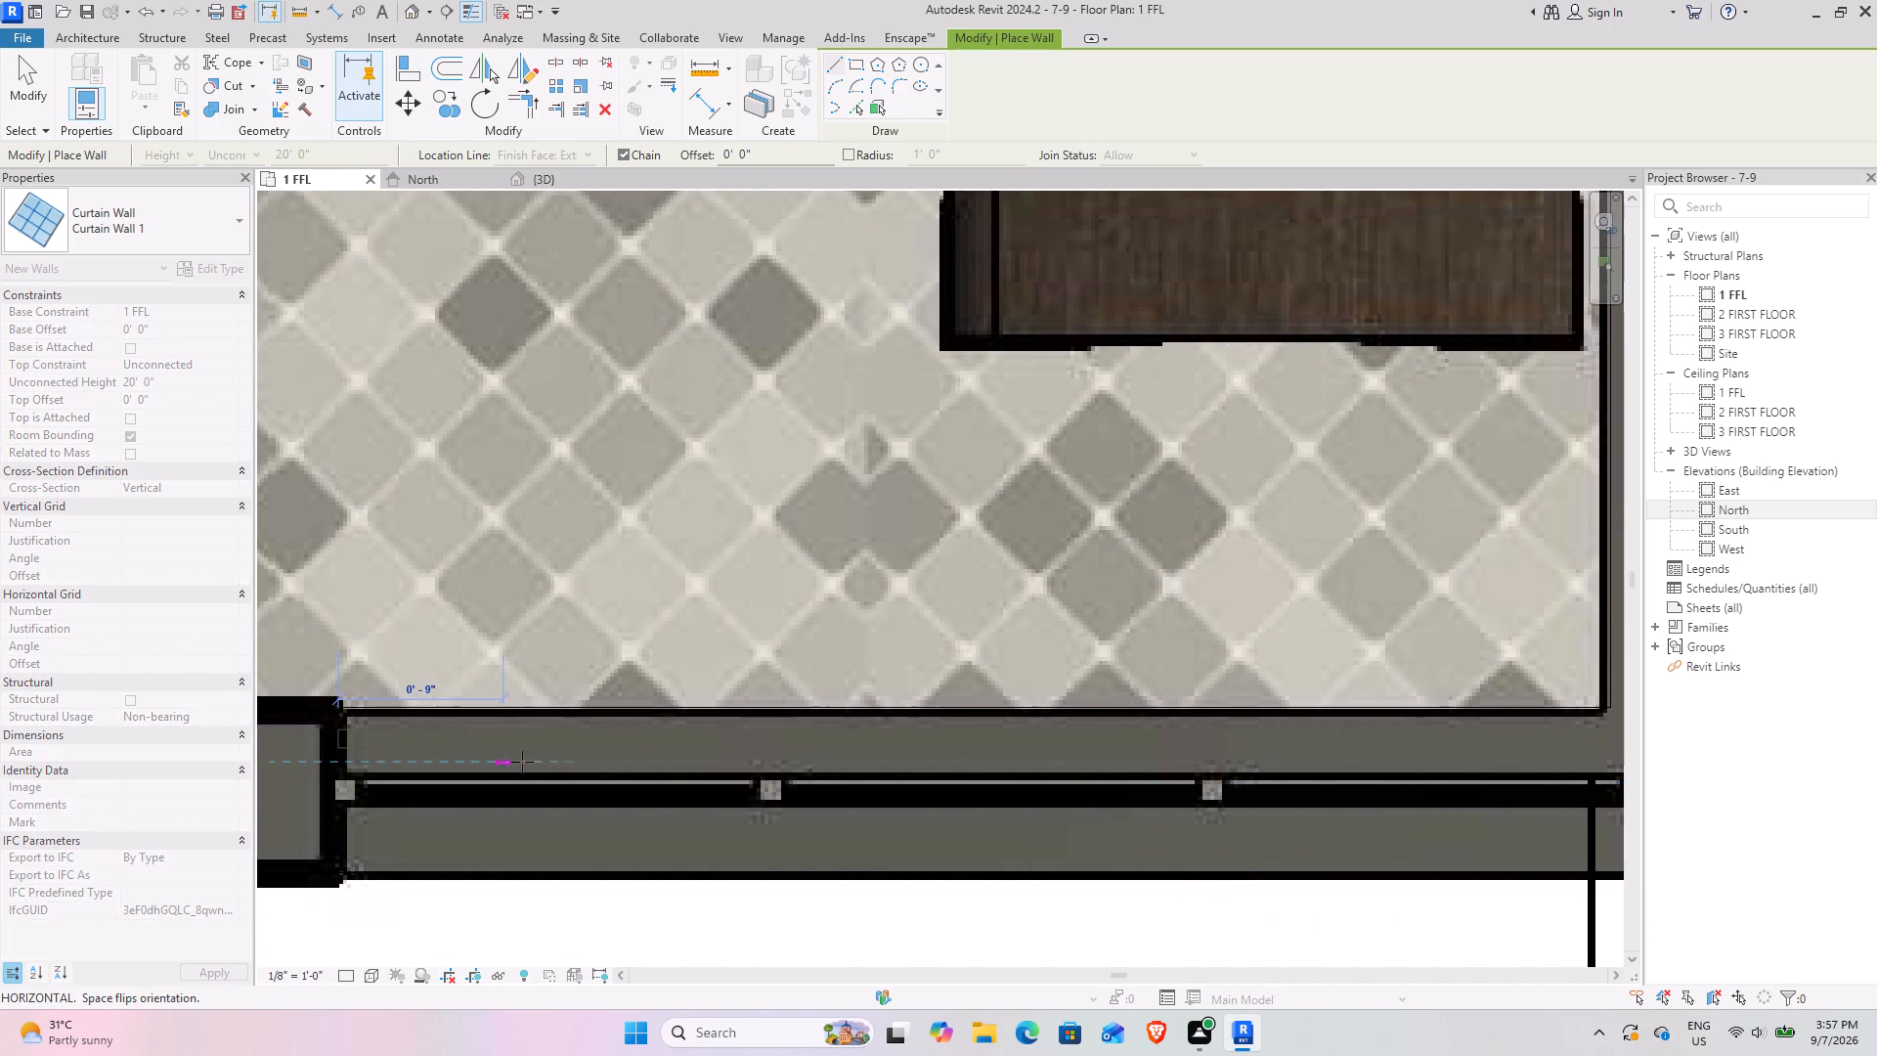
key("Escape")
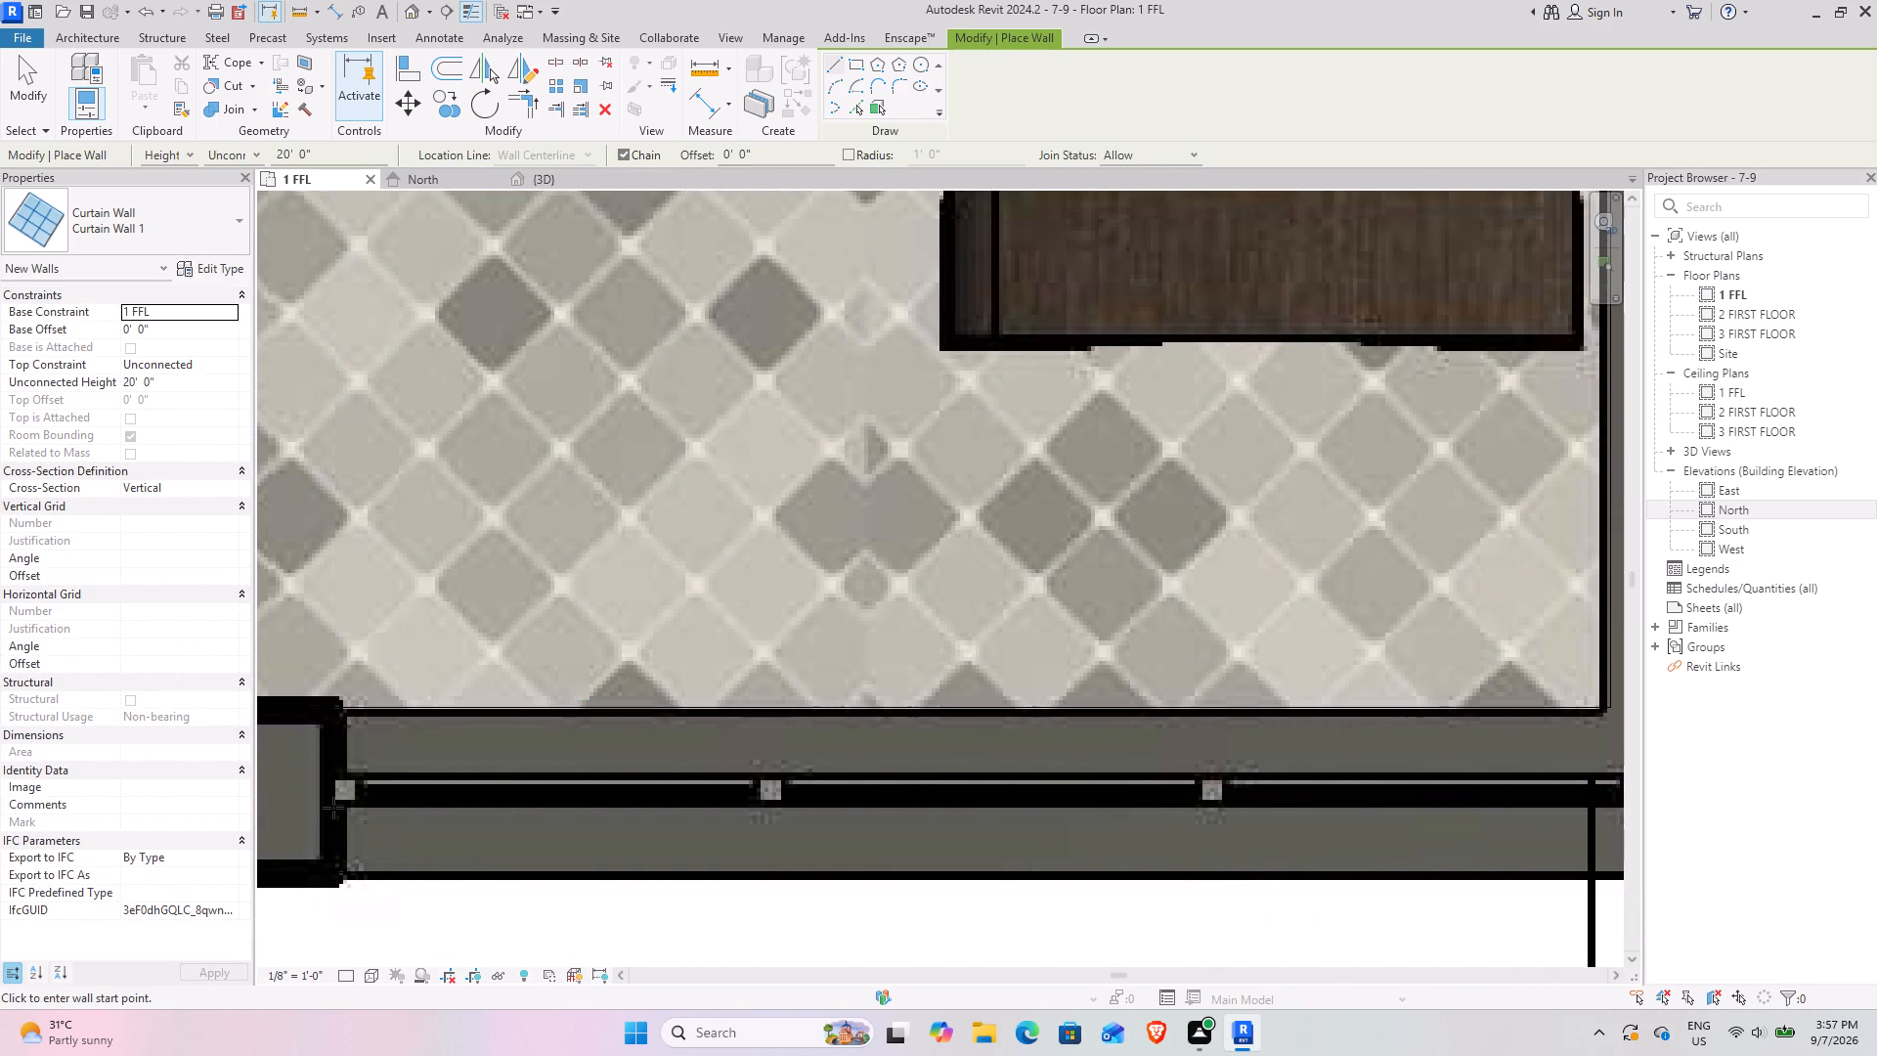
left_click(333, 814)
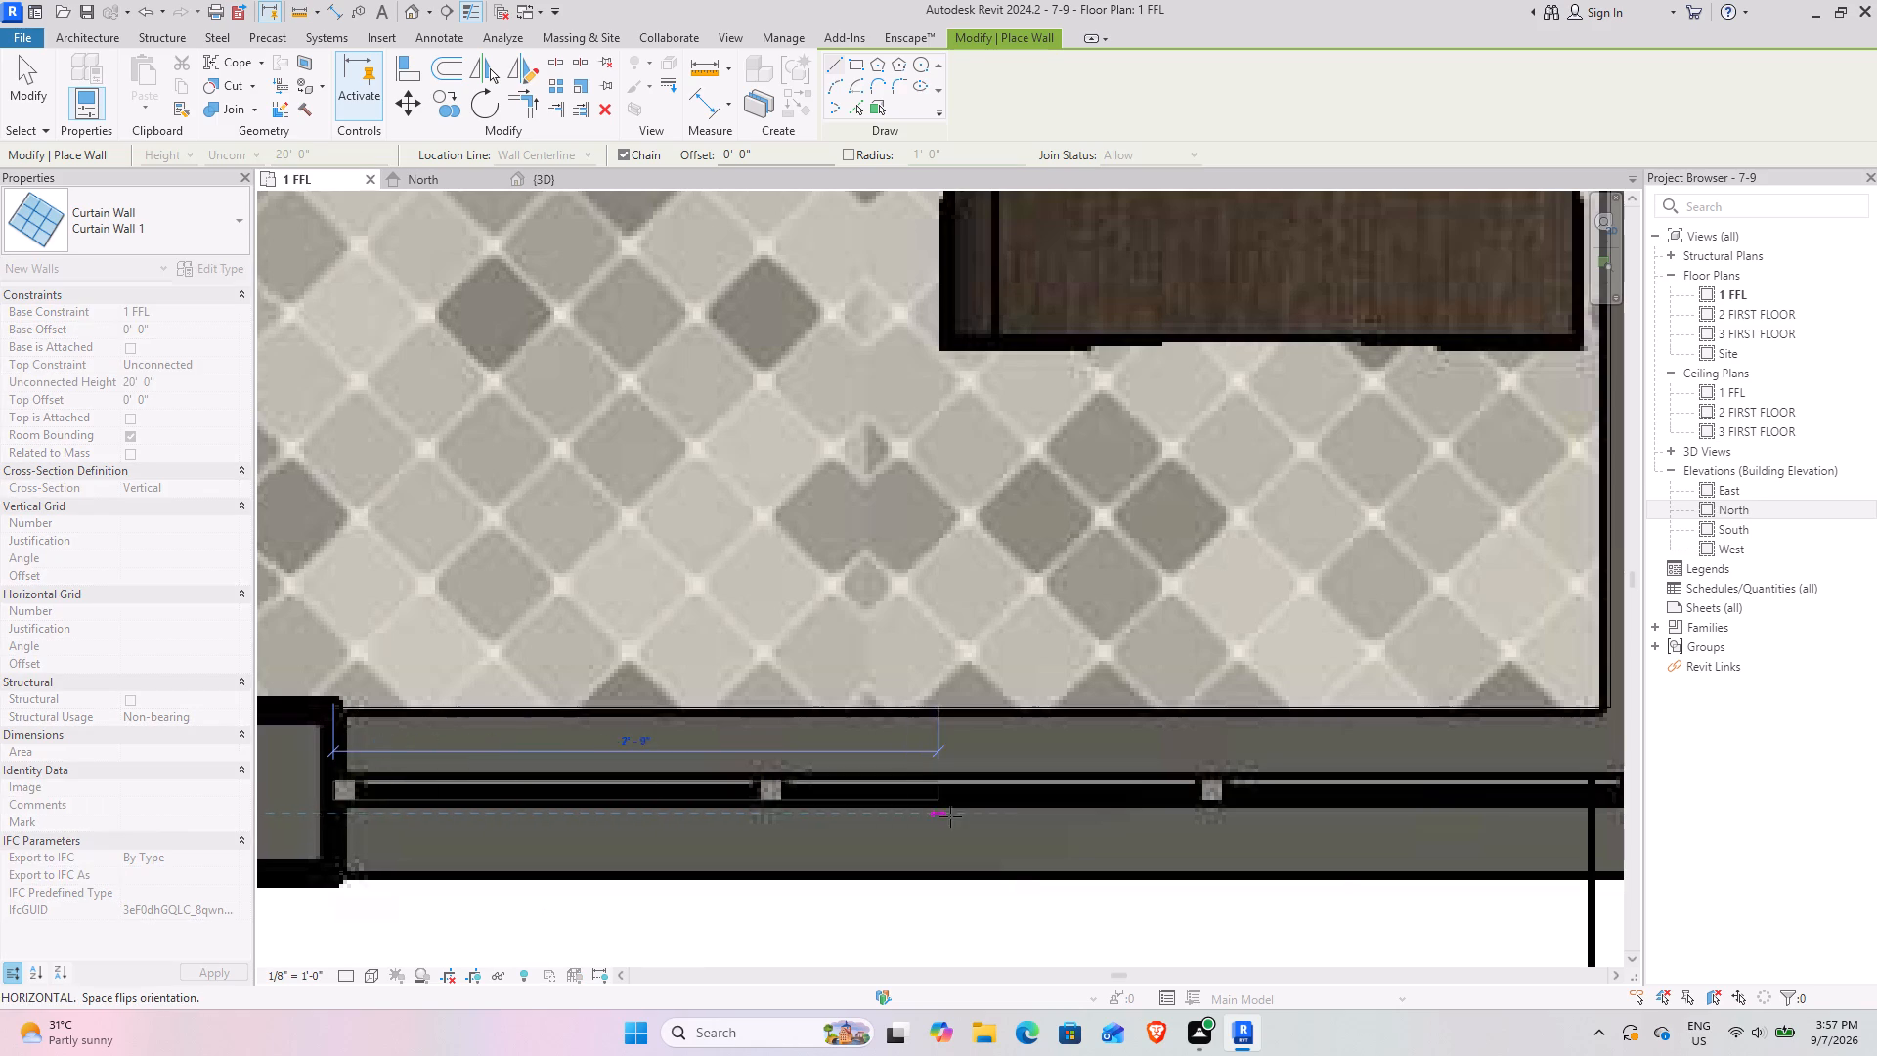
middle_click_drag(943, 816, 295, 816)
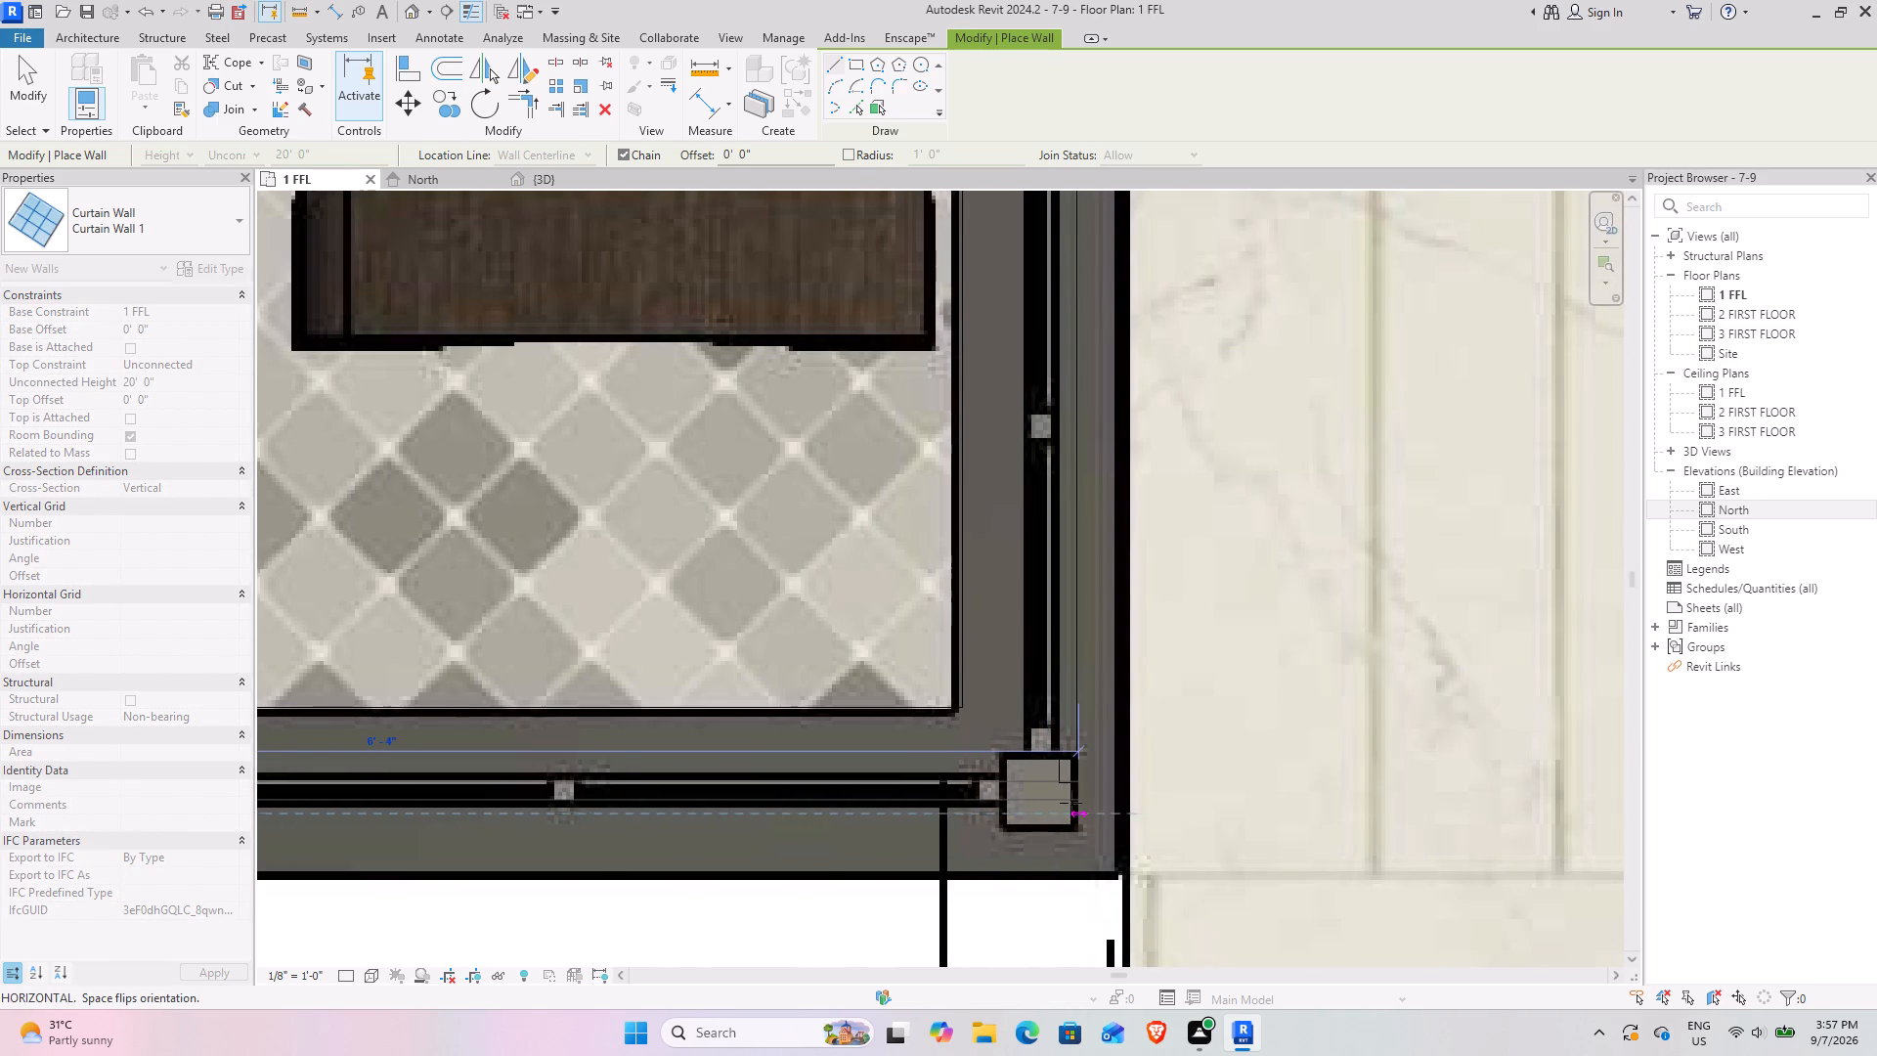
left_click(1070, 810)
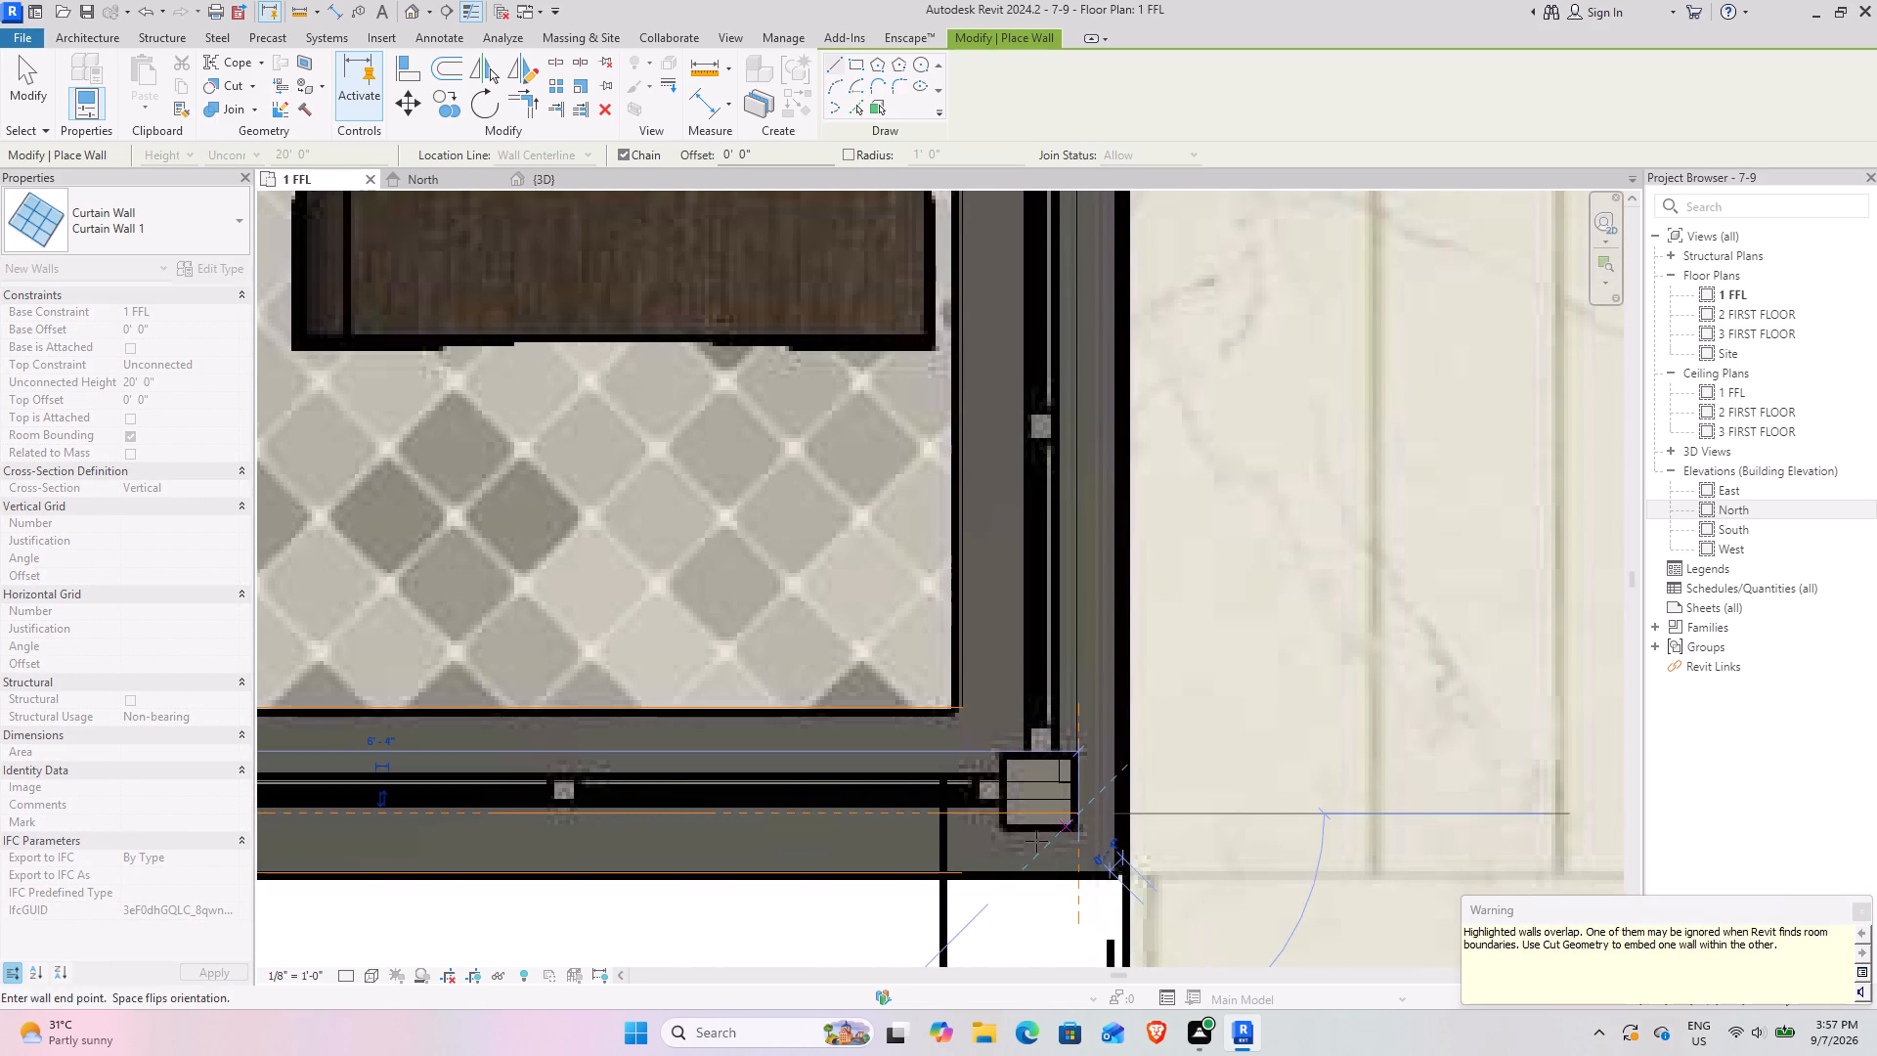
key("Escape")
key("Escape")
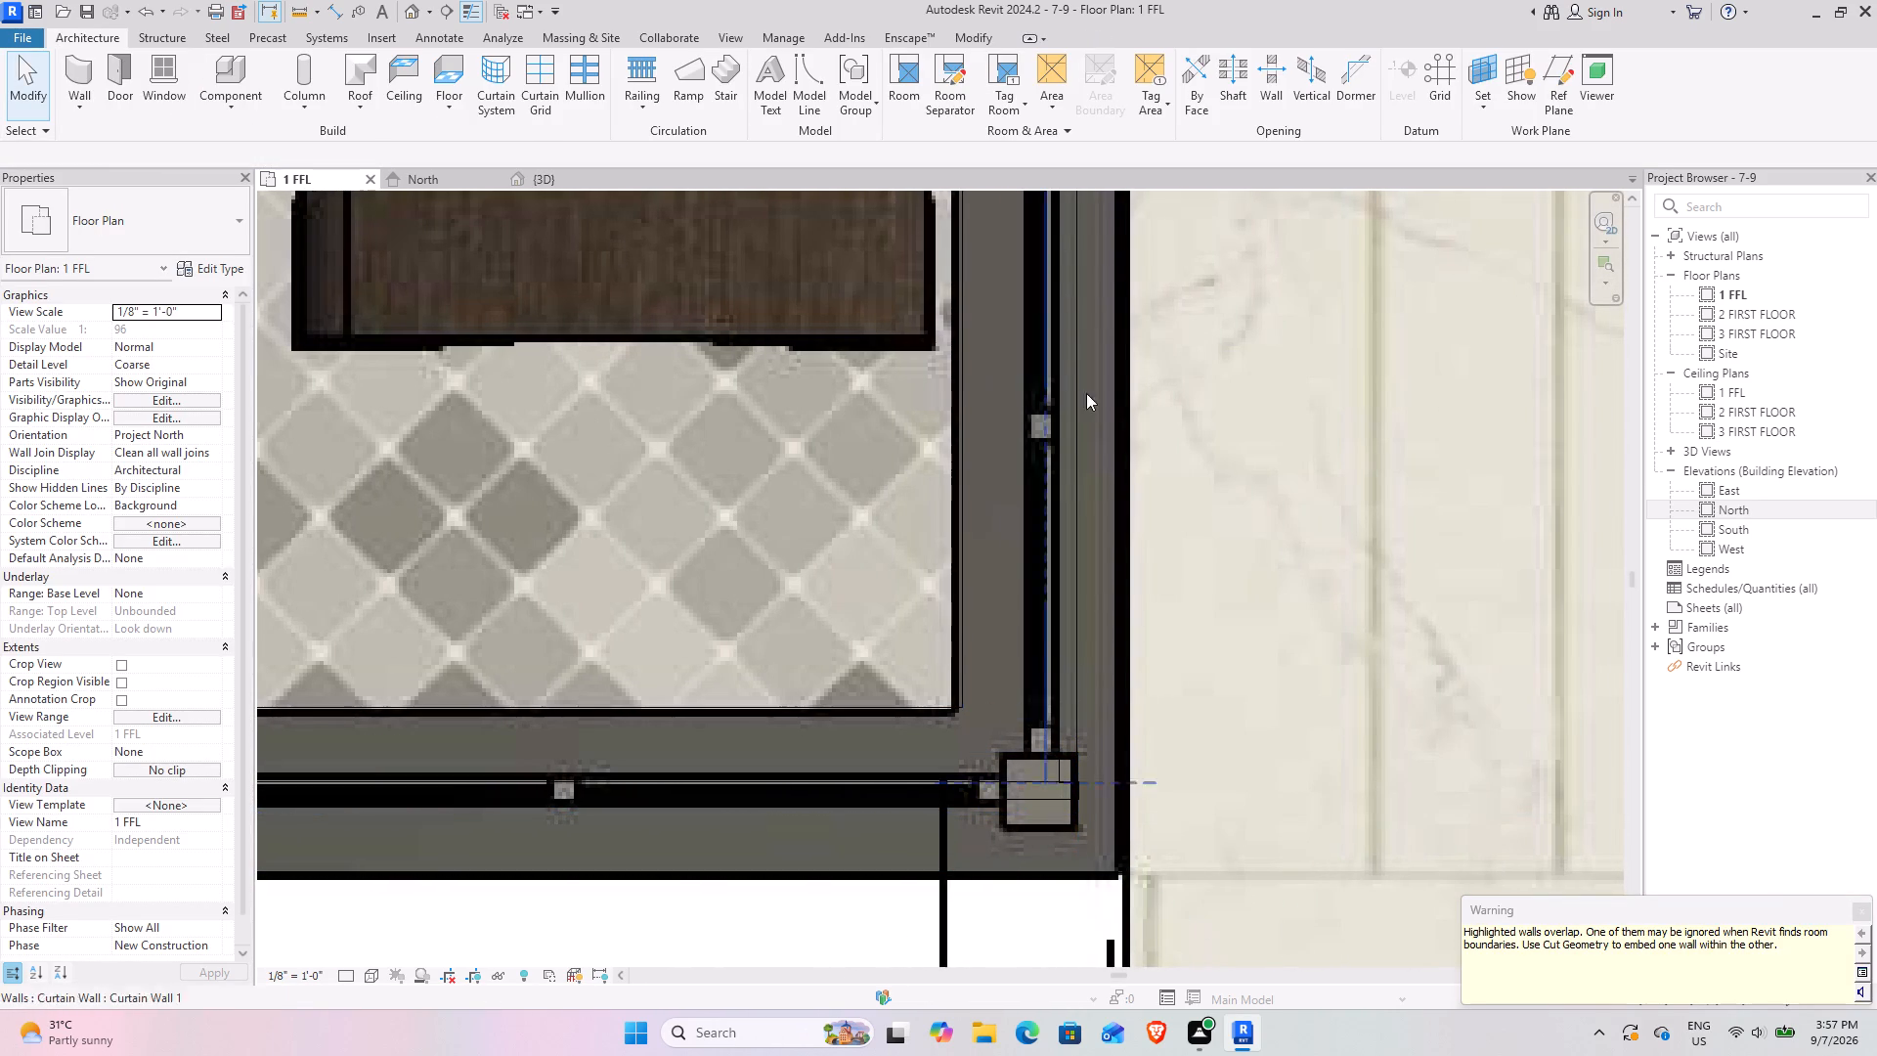
Set both corner curtain walls to an unconnected height of 7' and a base offset of 2' in the 3D view.
scroll(940, 574, "down", 9)
middle_click_drag(977, 585, 879, 746)
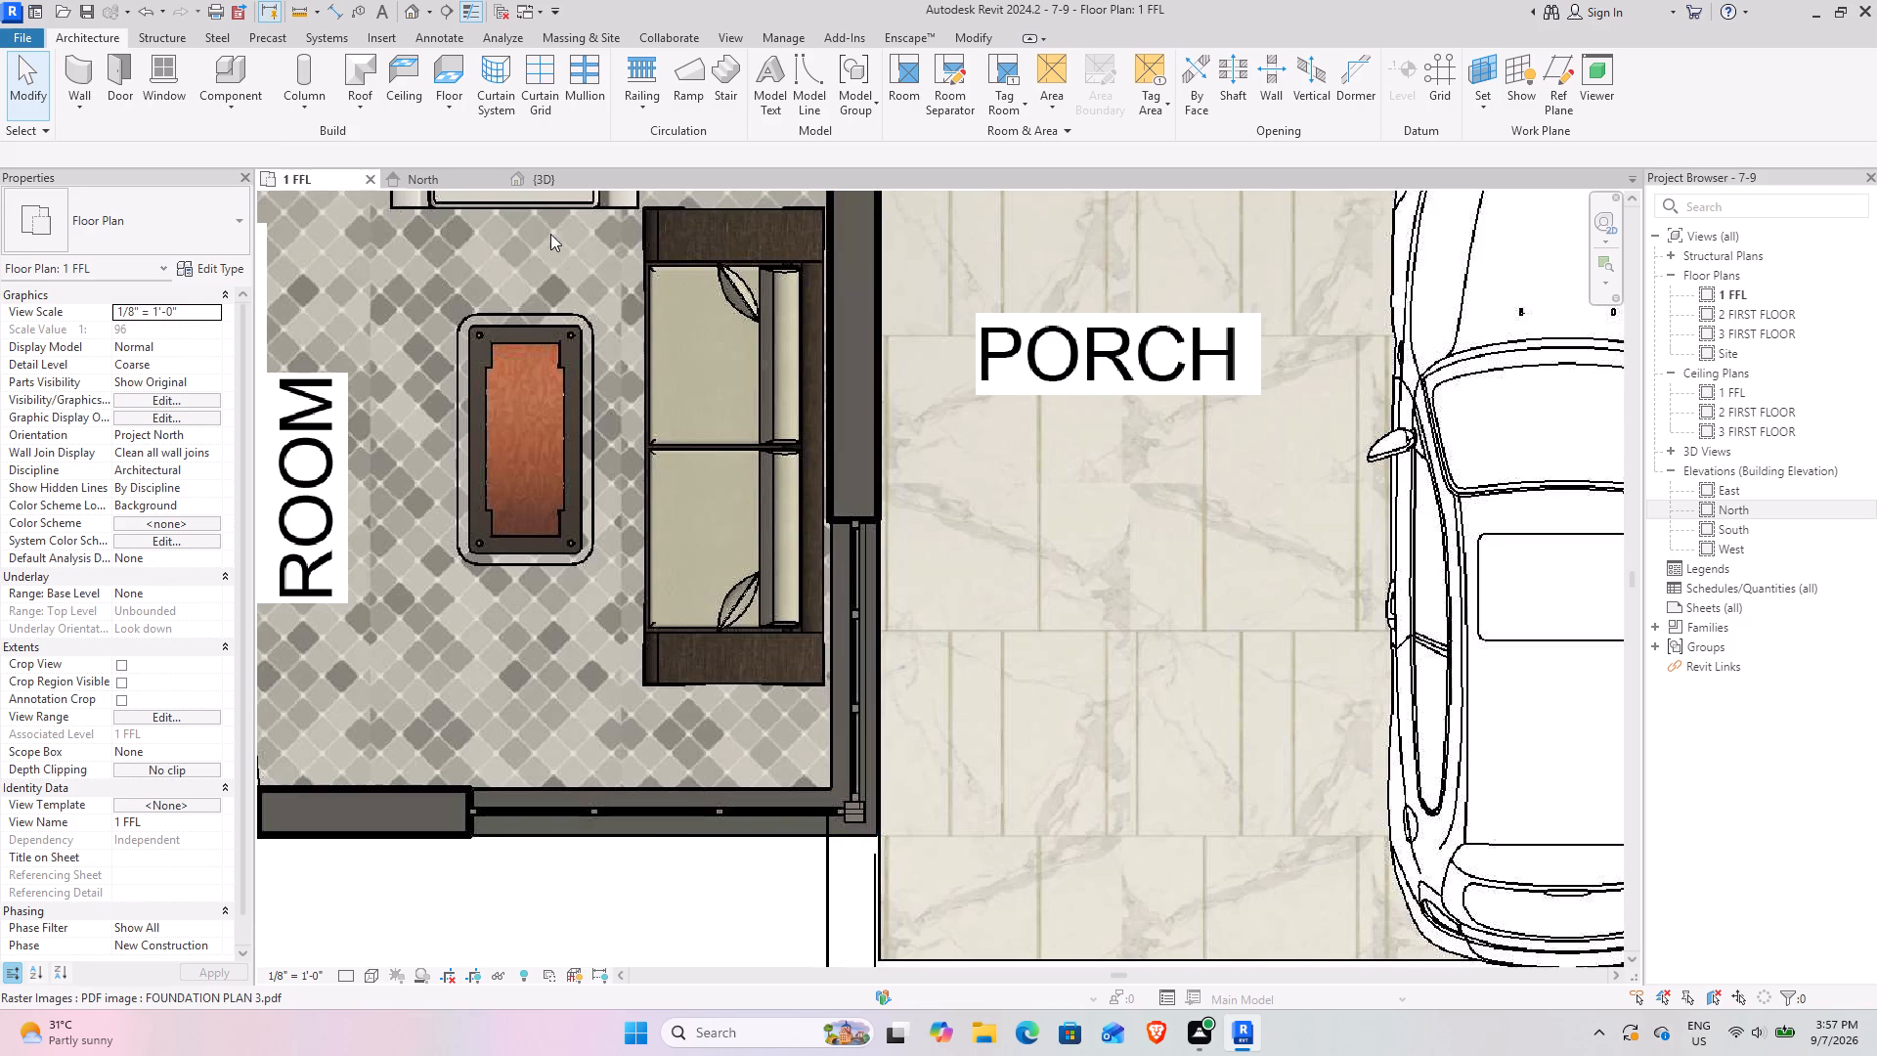
left_click(540, 181)
scroll(697, 717, "up", 2)
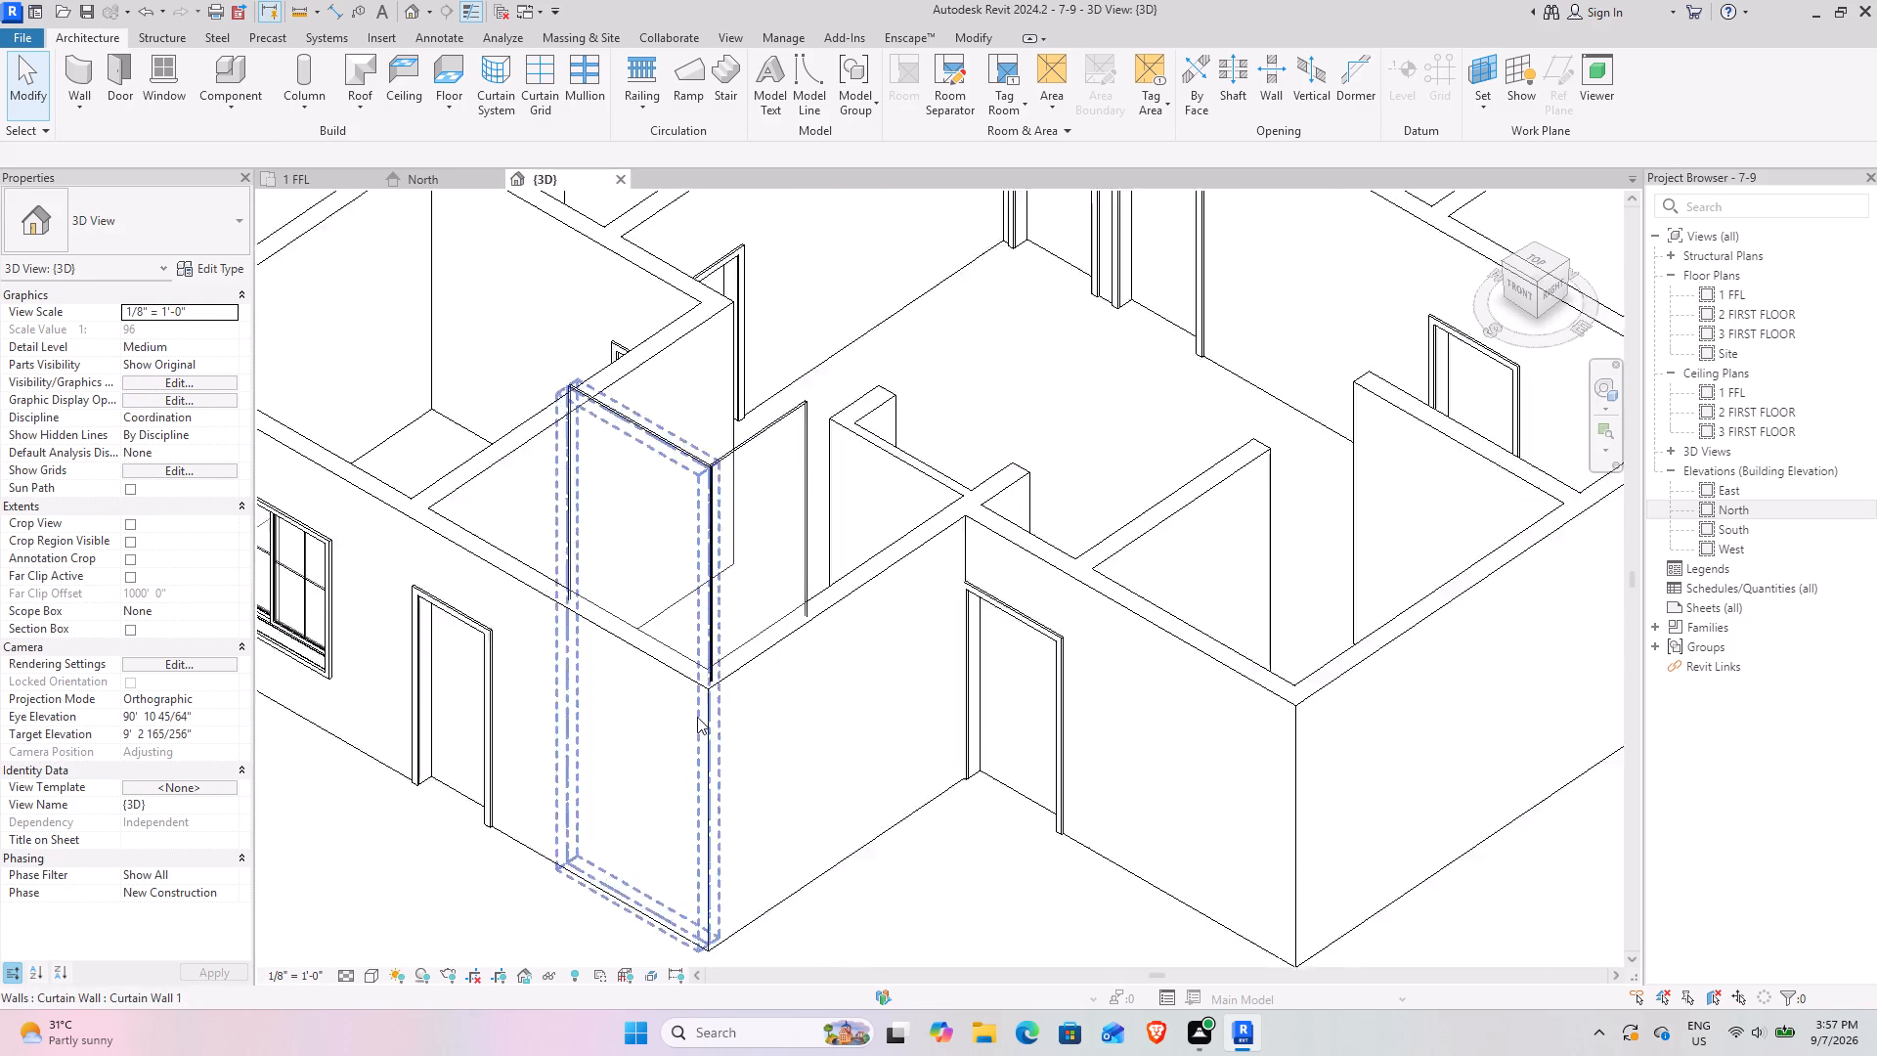
scroll(697, 717, "up", 1)
middle_click_drag(676, 736, 651, 687, "shift")
middle_click_drag(630, 676, 633, 869)
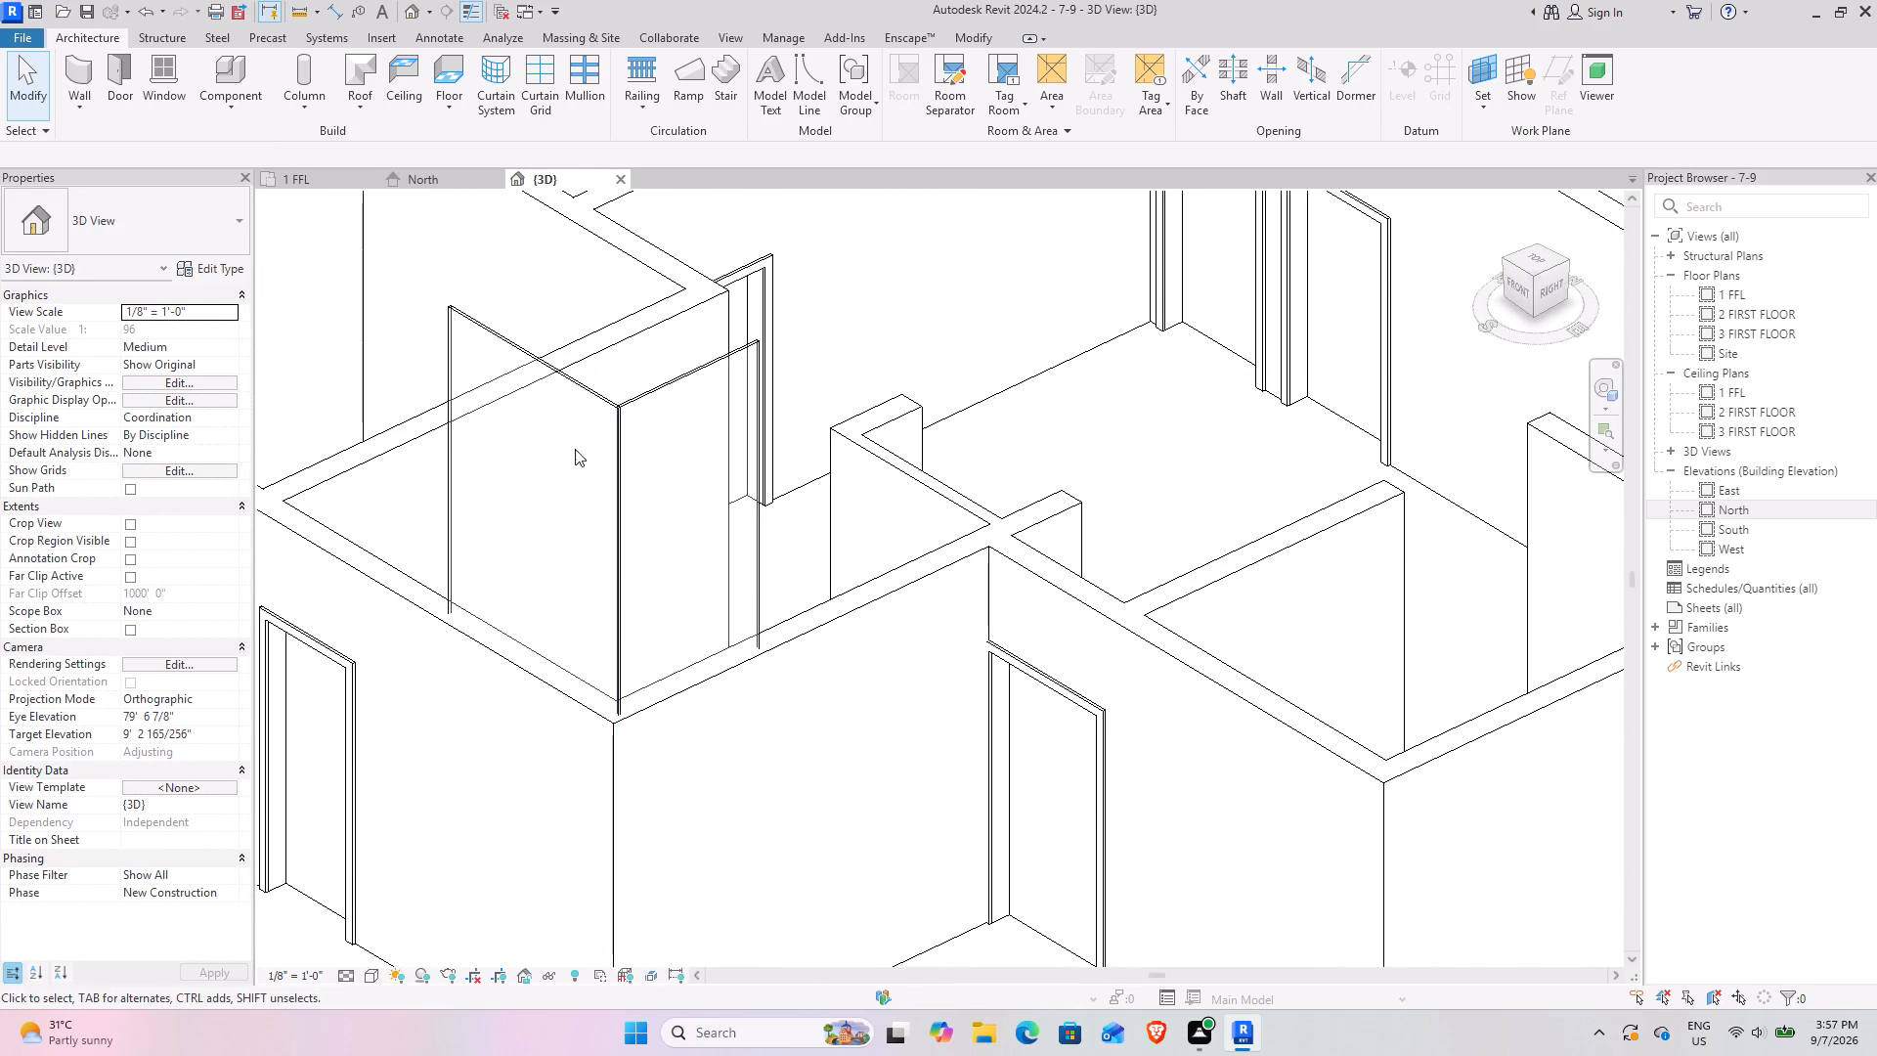
left_click(576, 397)
left_click(667, 379, "ctrl")
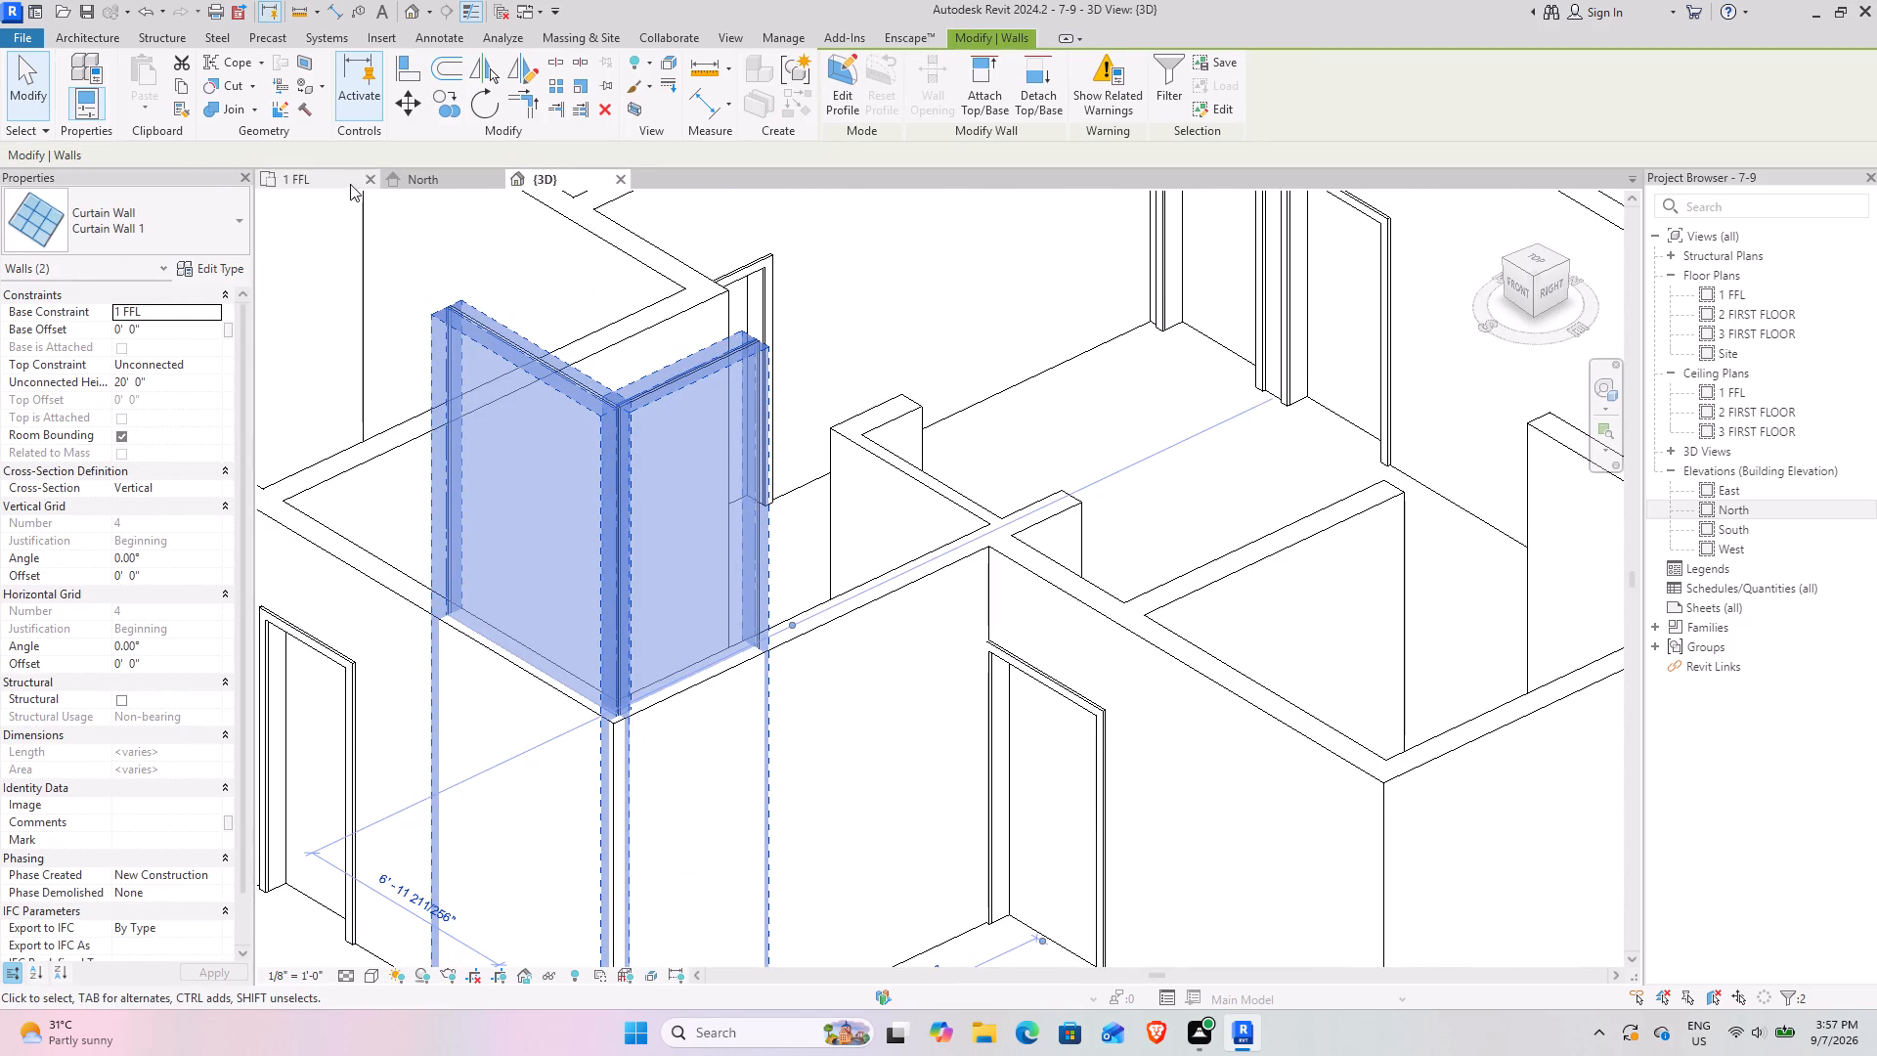
left_click(190, 386)
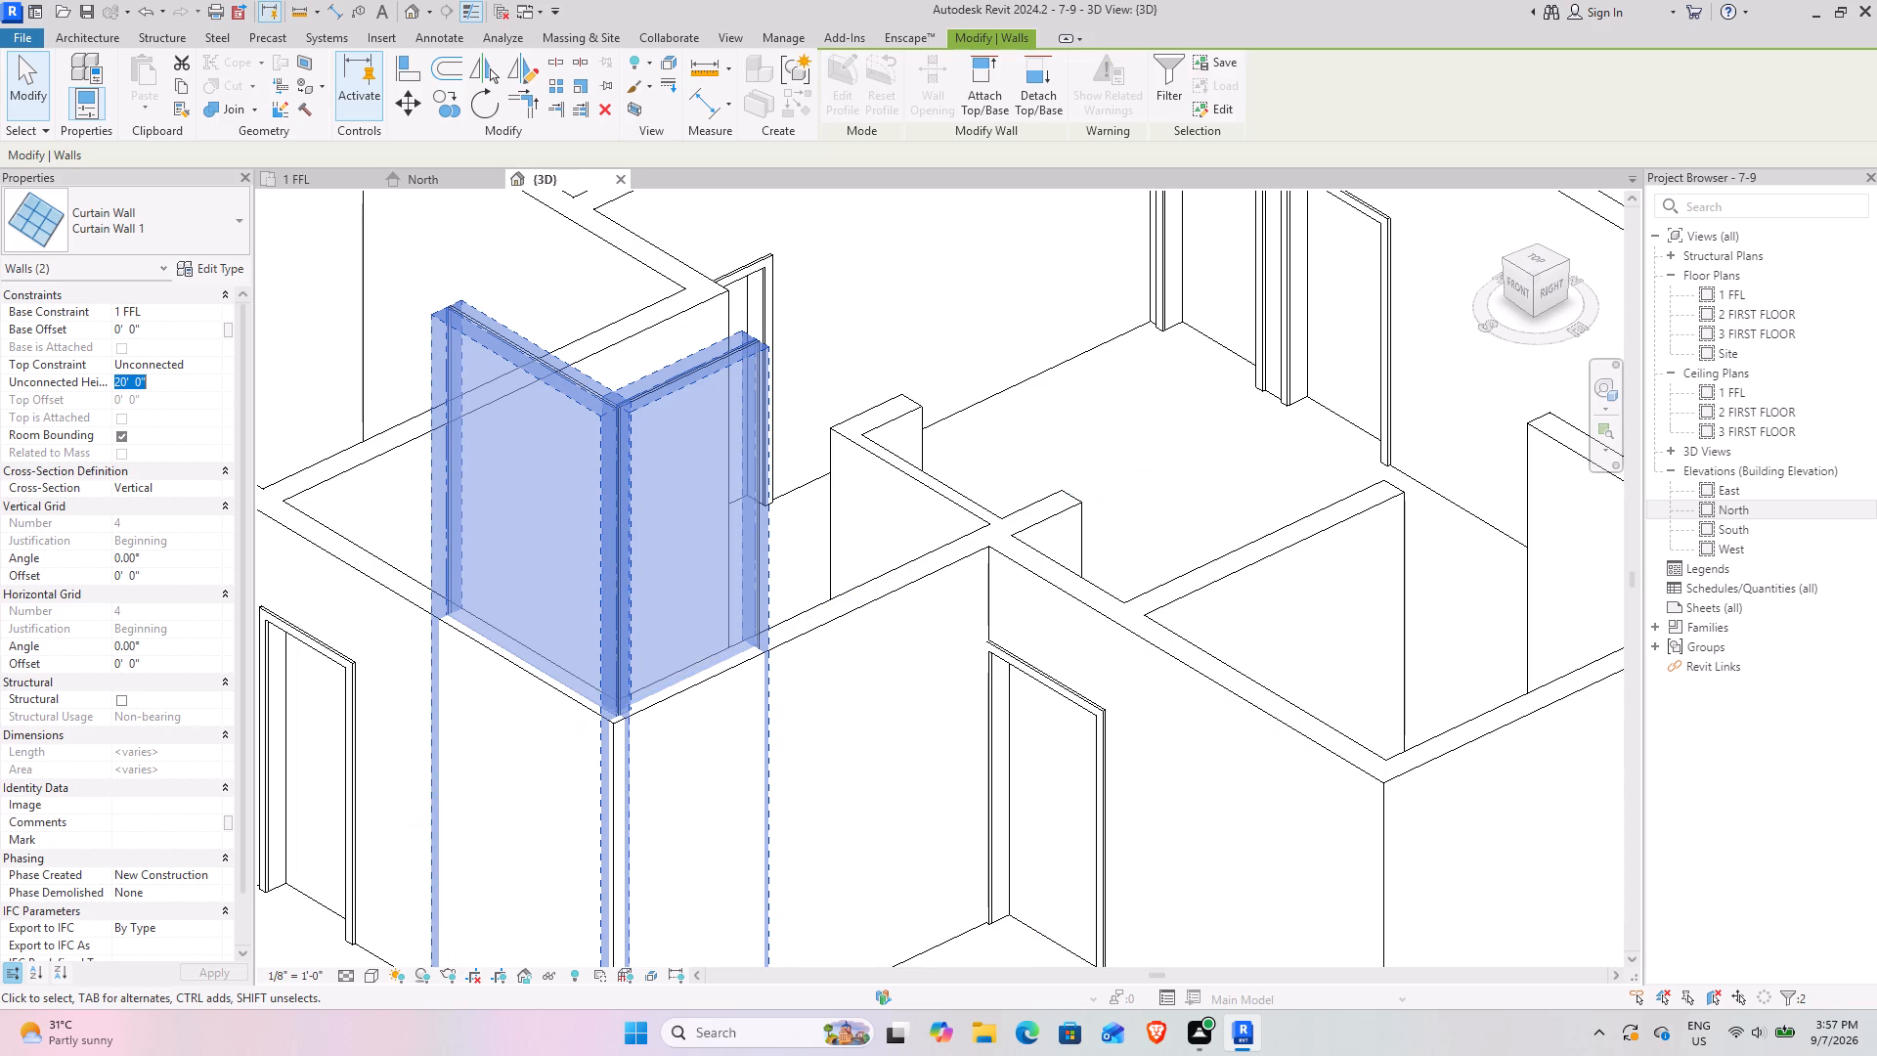
key("7")
key("Return")
left_click(155, 325)
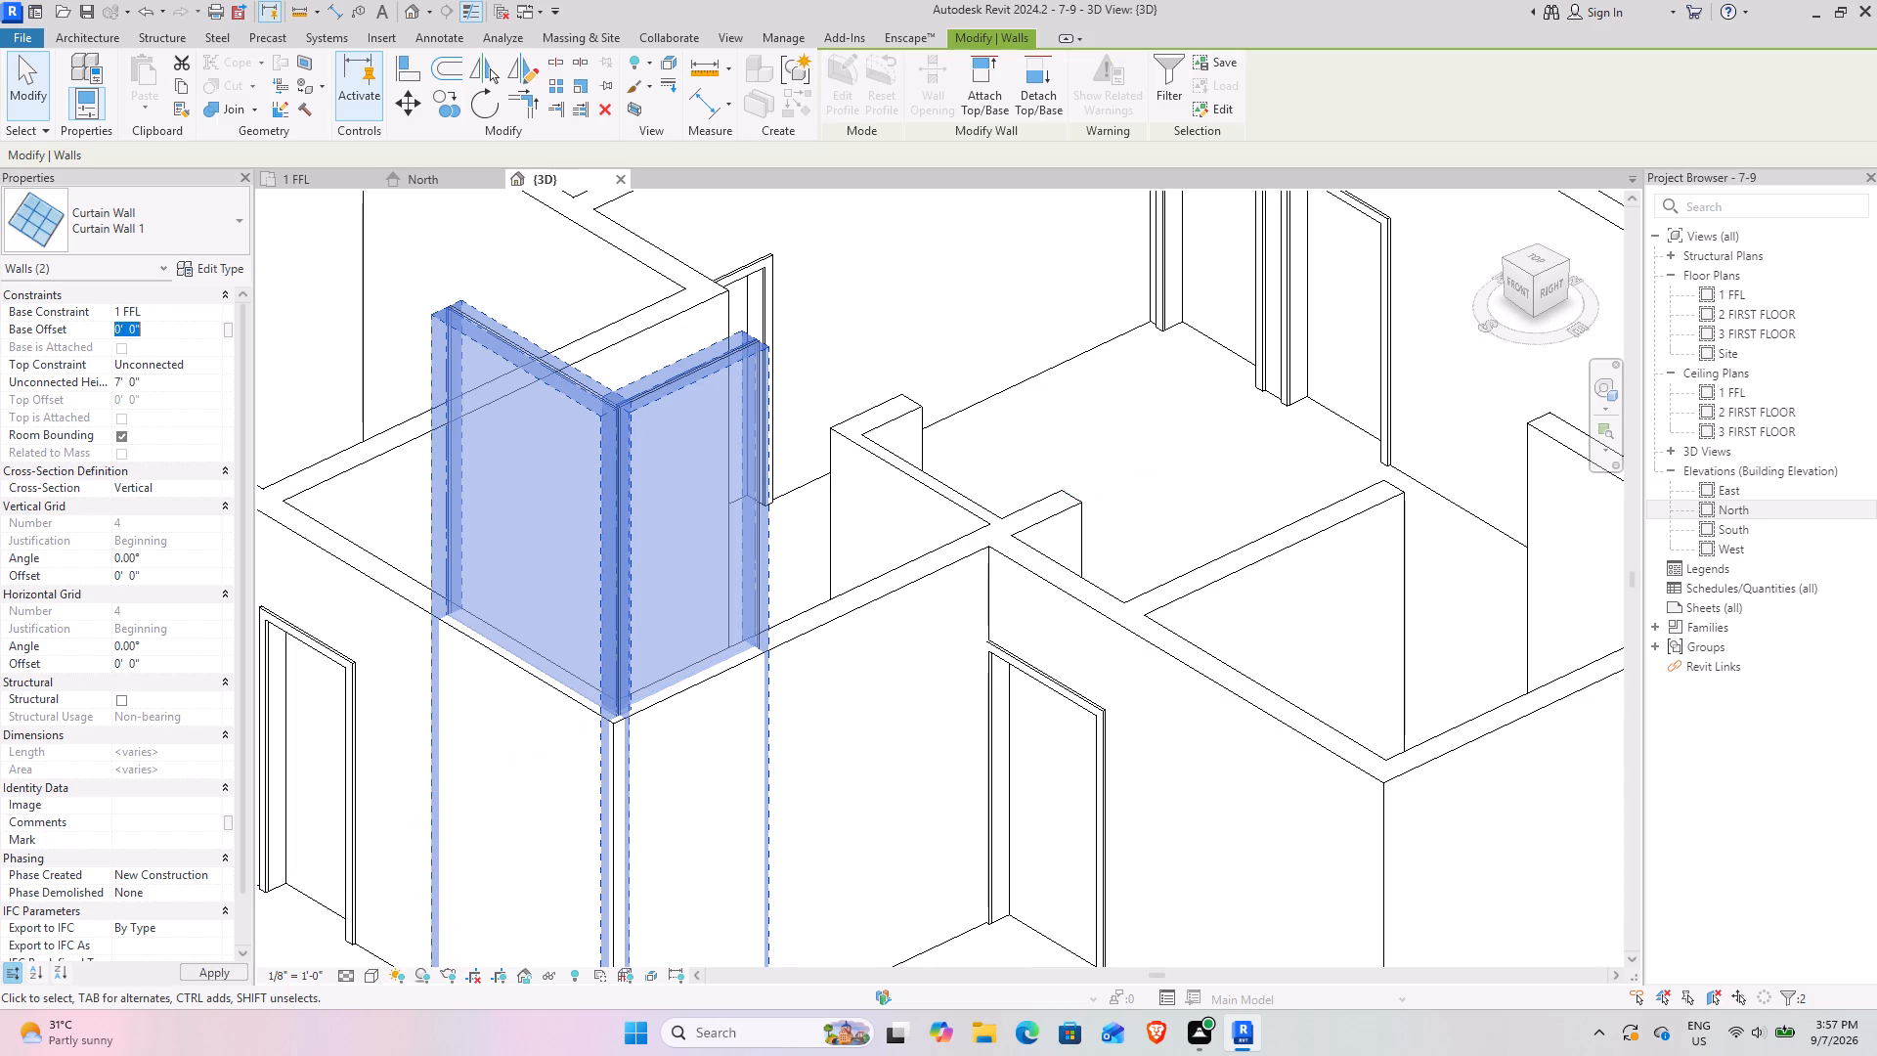
key("2")
key("Return")
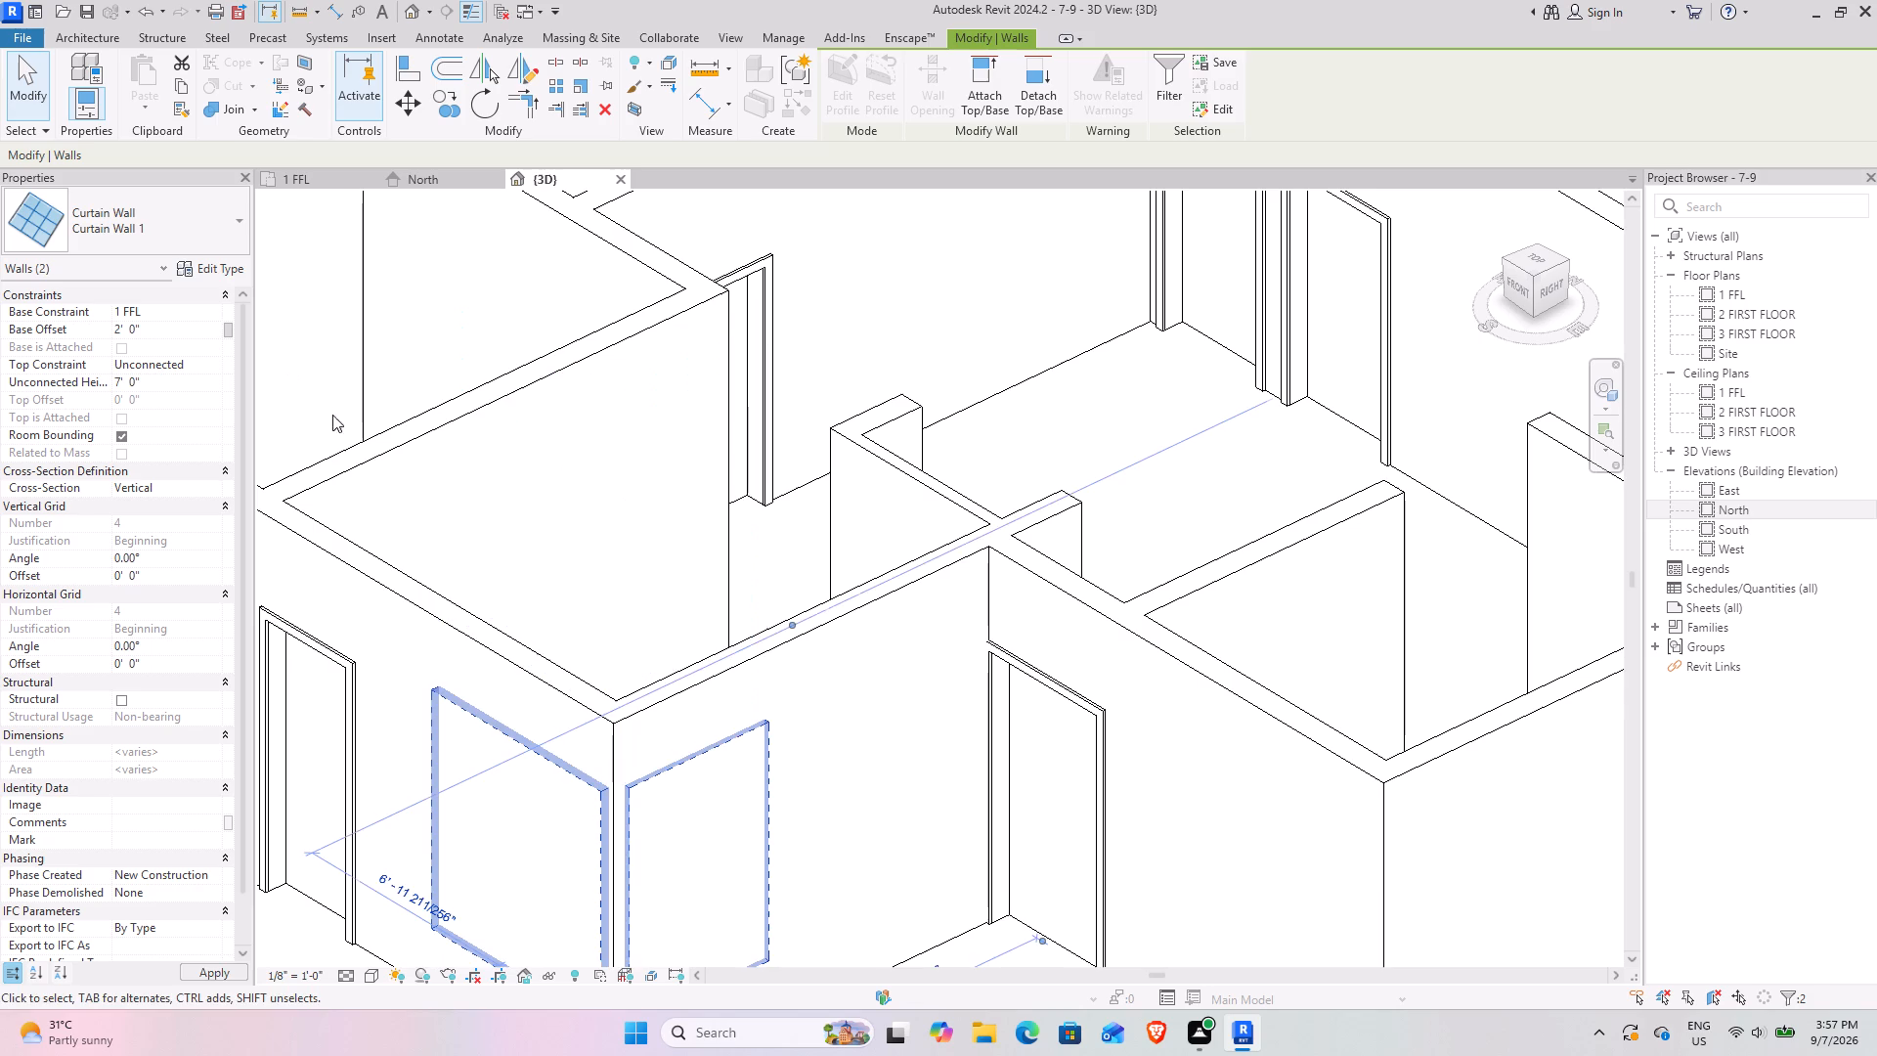
Examine the two corner curtain walls in 3D and how they sit inside the adjoining 9" walls.
scroll(606, 577, "down", 4)
middle_click_drag(588, 567, 563, 464)
scroll(632, 618, "up", 6)
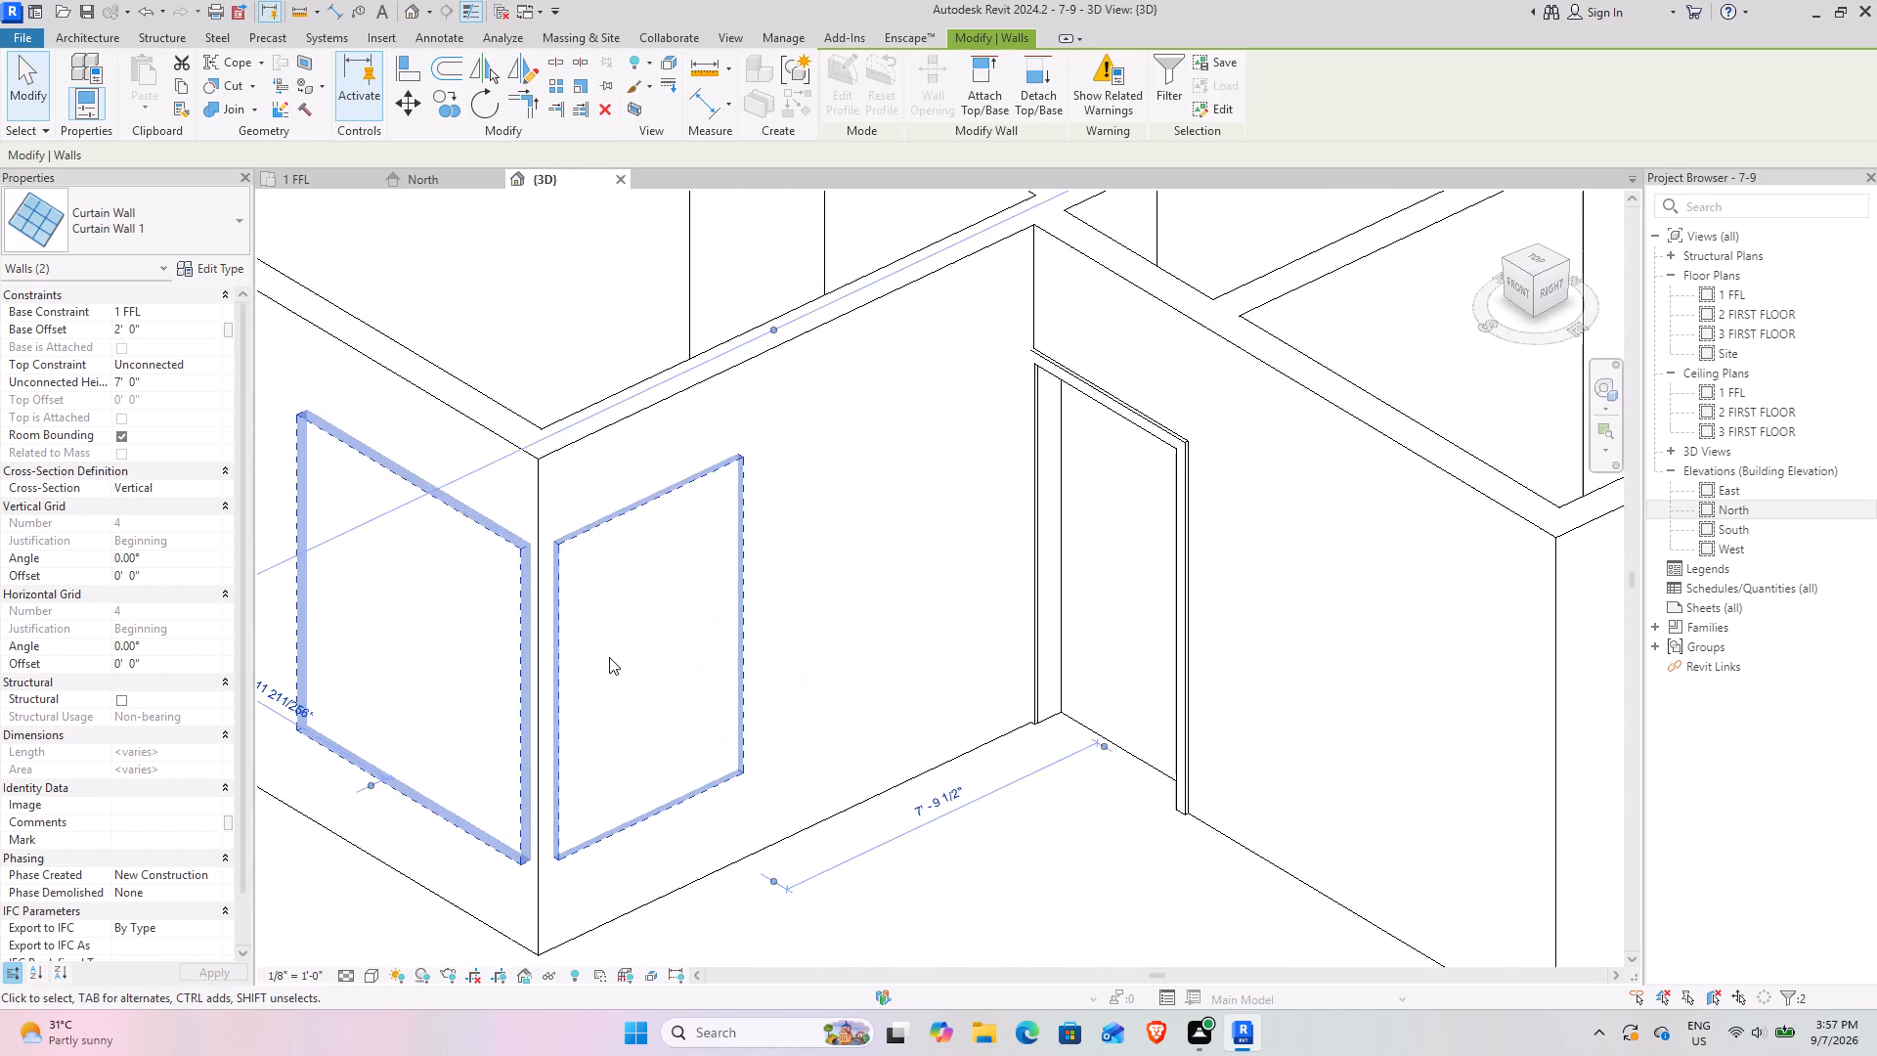
scroll(609, 657, "up", 1)
middle_click_drag(571, 663, 650, 556)
scroll(655, 555, "down", 4)
scroll(624, 511, "up", 2)
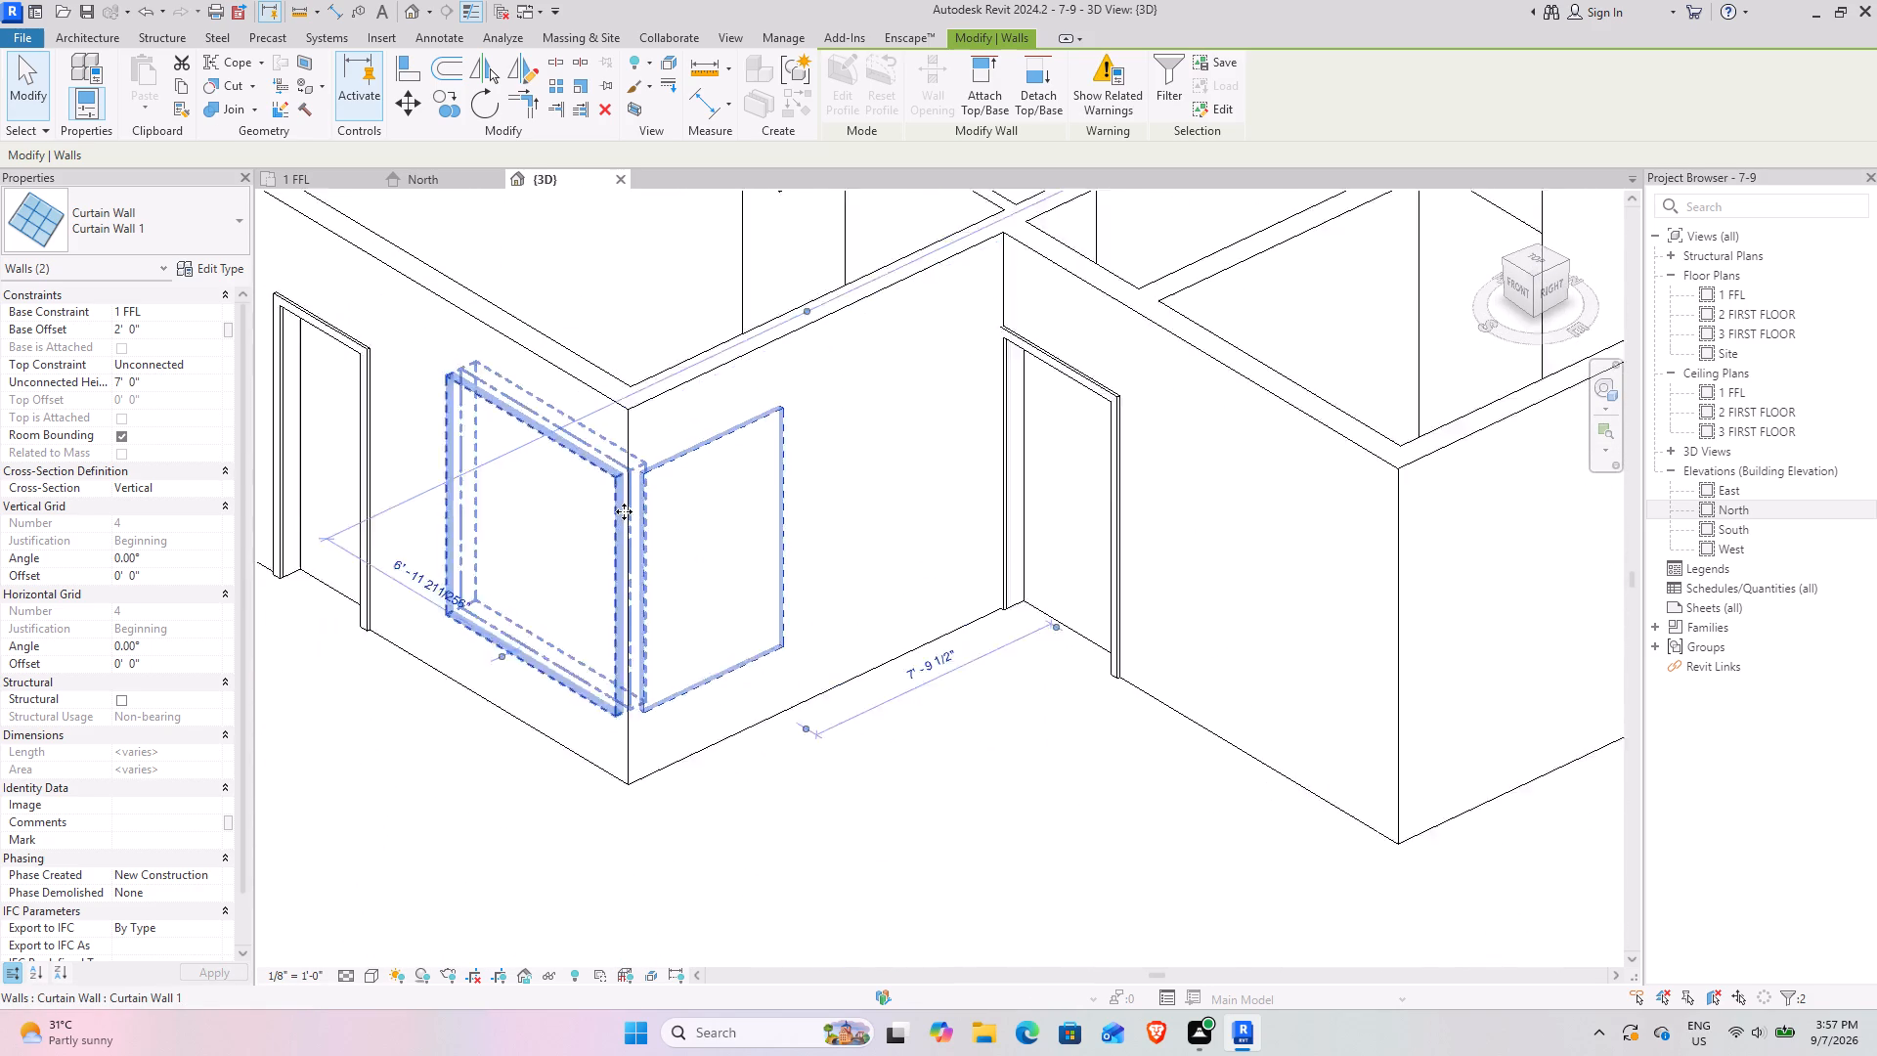
scroll(624, 511, "up", 6)
scroll(662, 531, "down", 10)
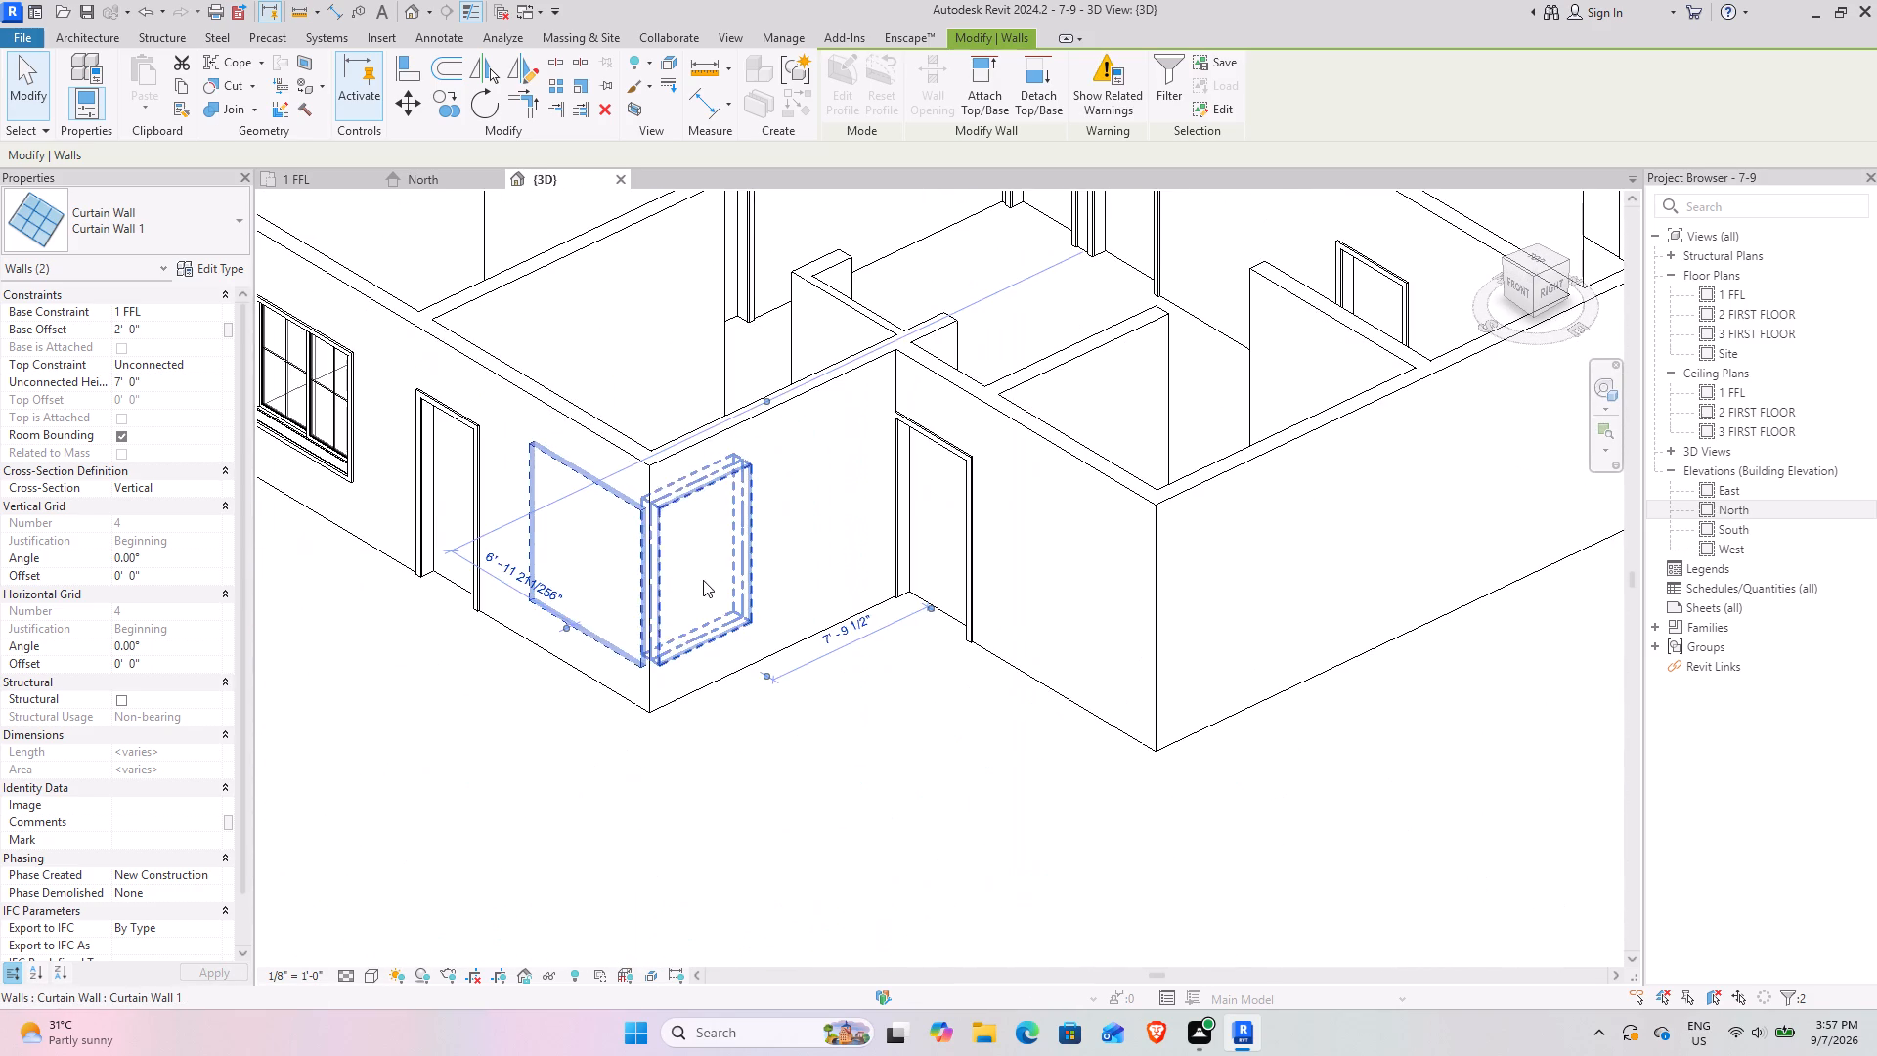
middle_click_drag(693, 580, 594, 604)
left_click(649, 833)
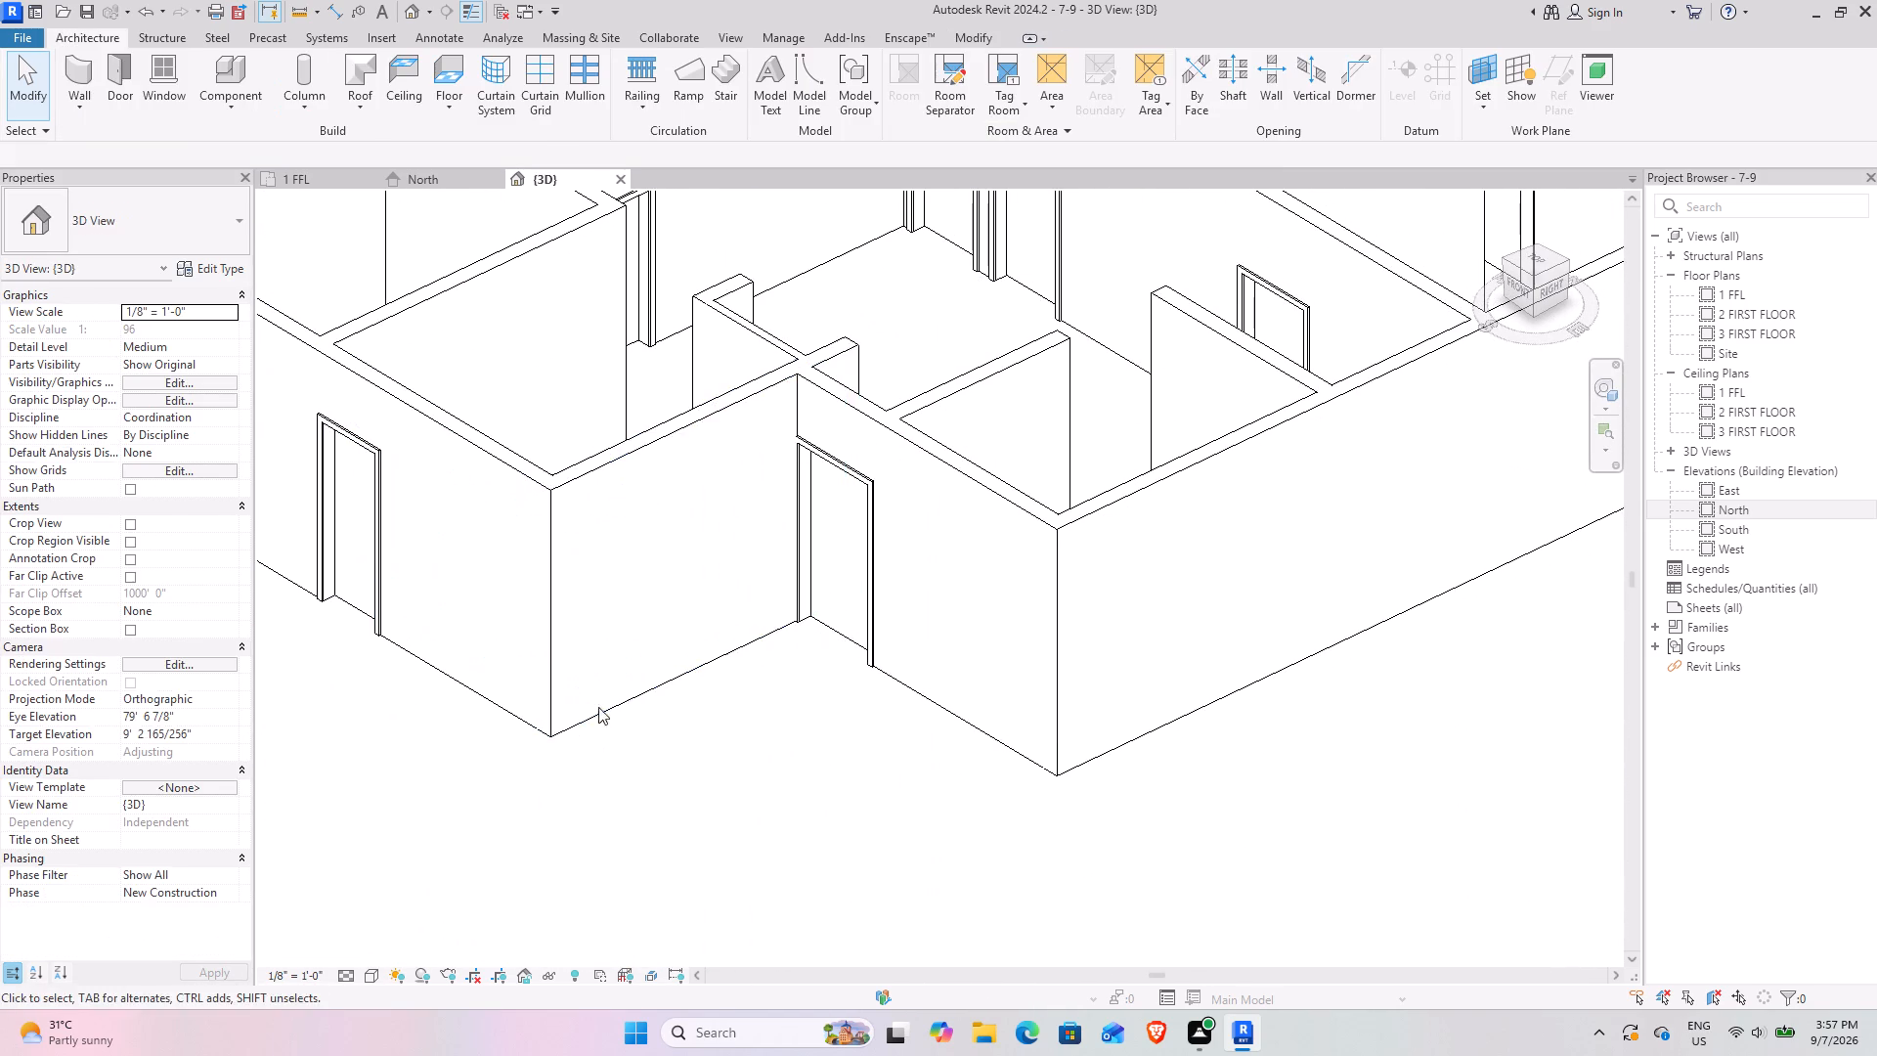
left_click(584, 470)
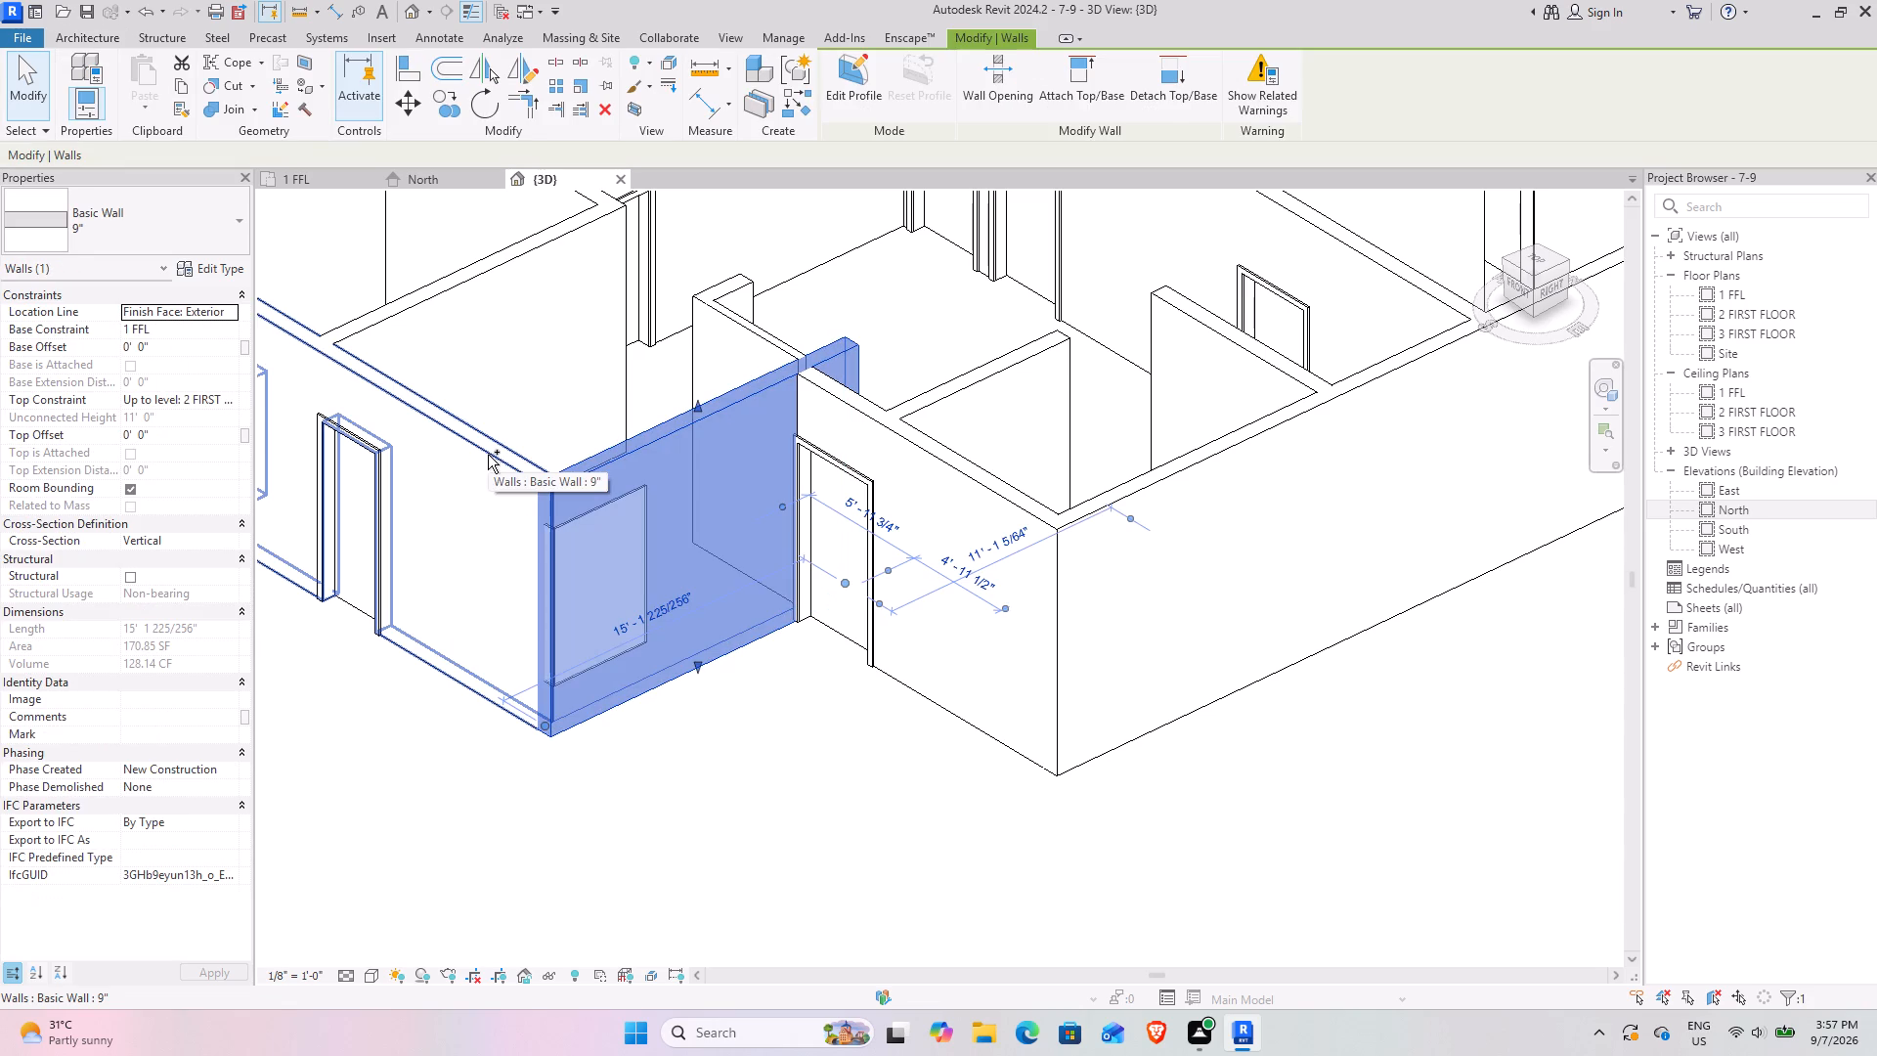
left_click(488, 455, "ctrl")
left_click(838, 944)
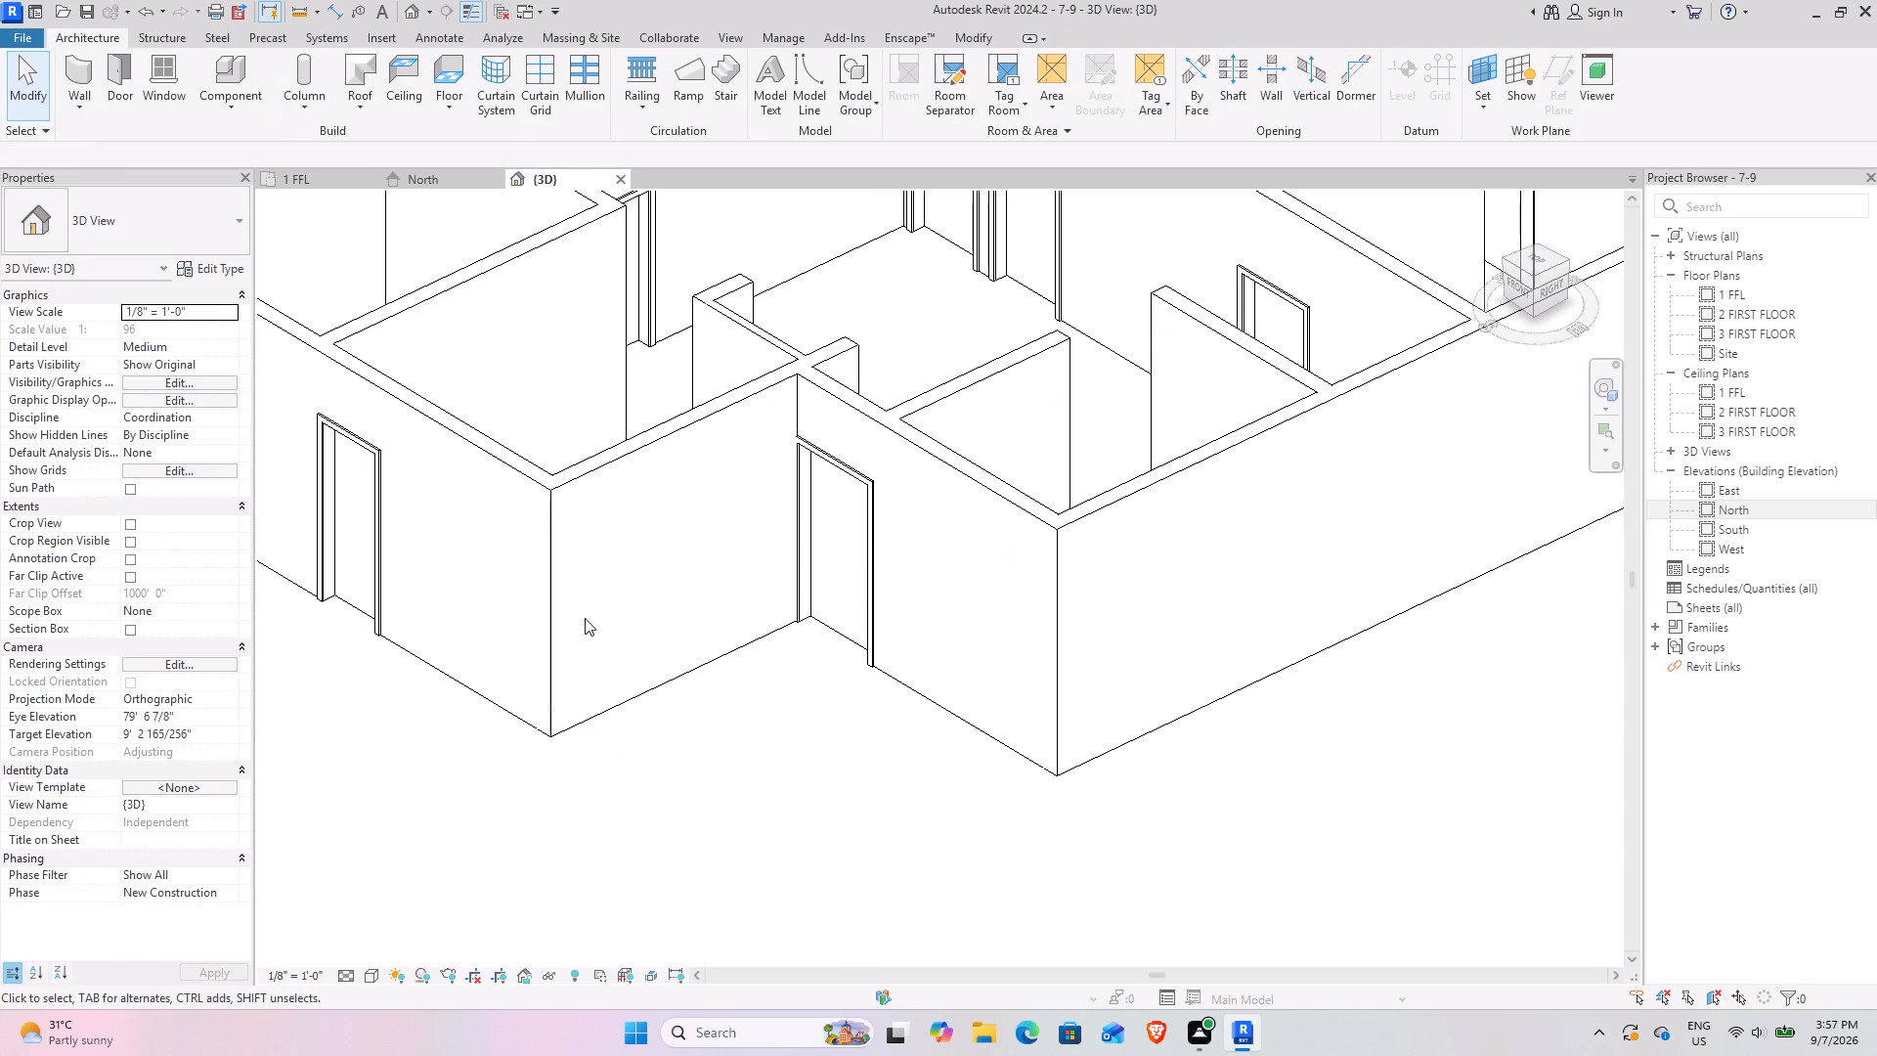
Shorten the drawing room's front 9" wall on 1 FFL so it ends where the corner curtain wall begins.
left_click(292, 179)
scroll(734, 610, "down", 4)
middle_click_drag(745, 613, 676, 599)
scroll(739, 585, "up", 6)
middle_click_drag(735, 628, 606, 589)
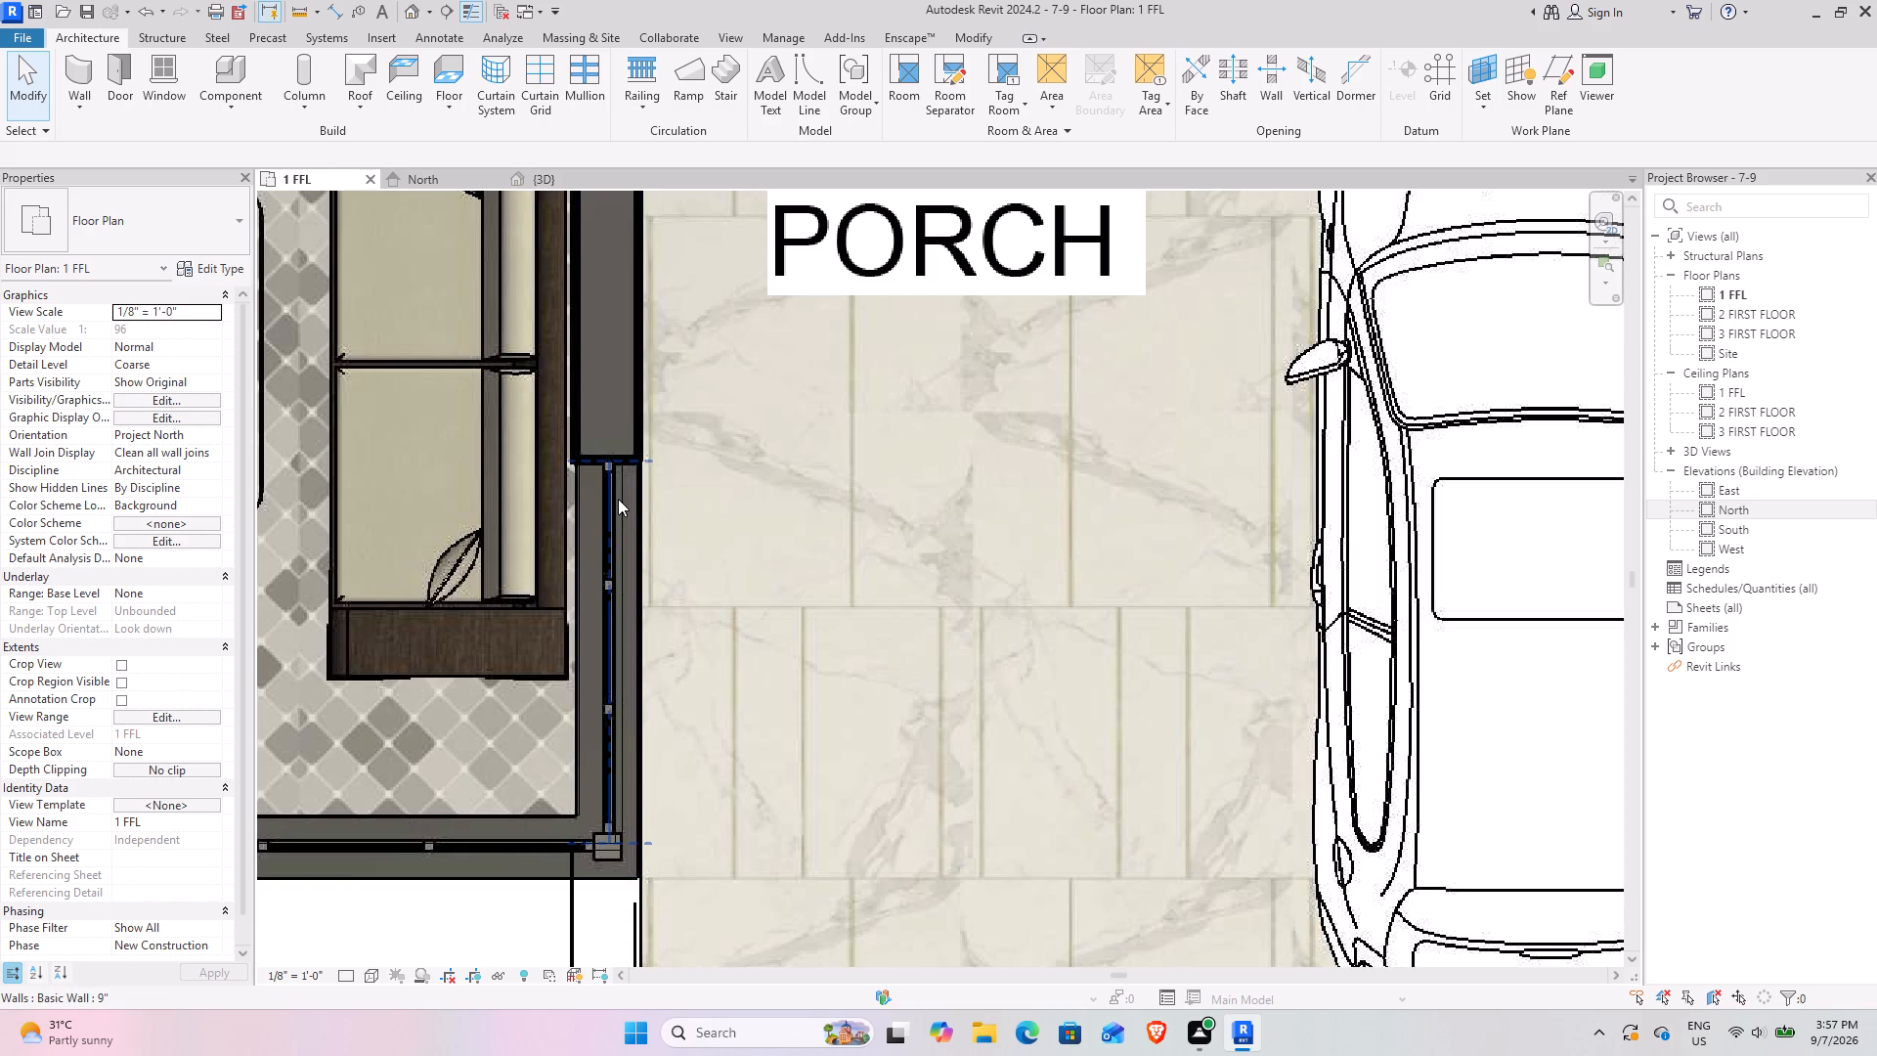
scroll(642, 628, "down", 3)
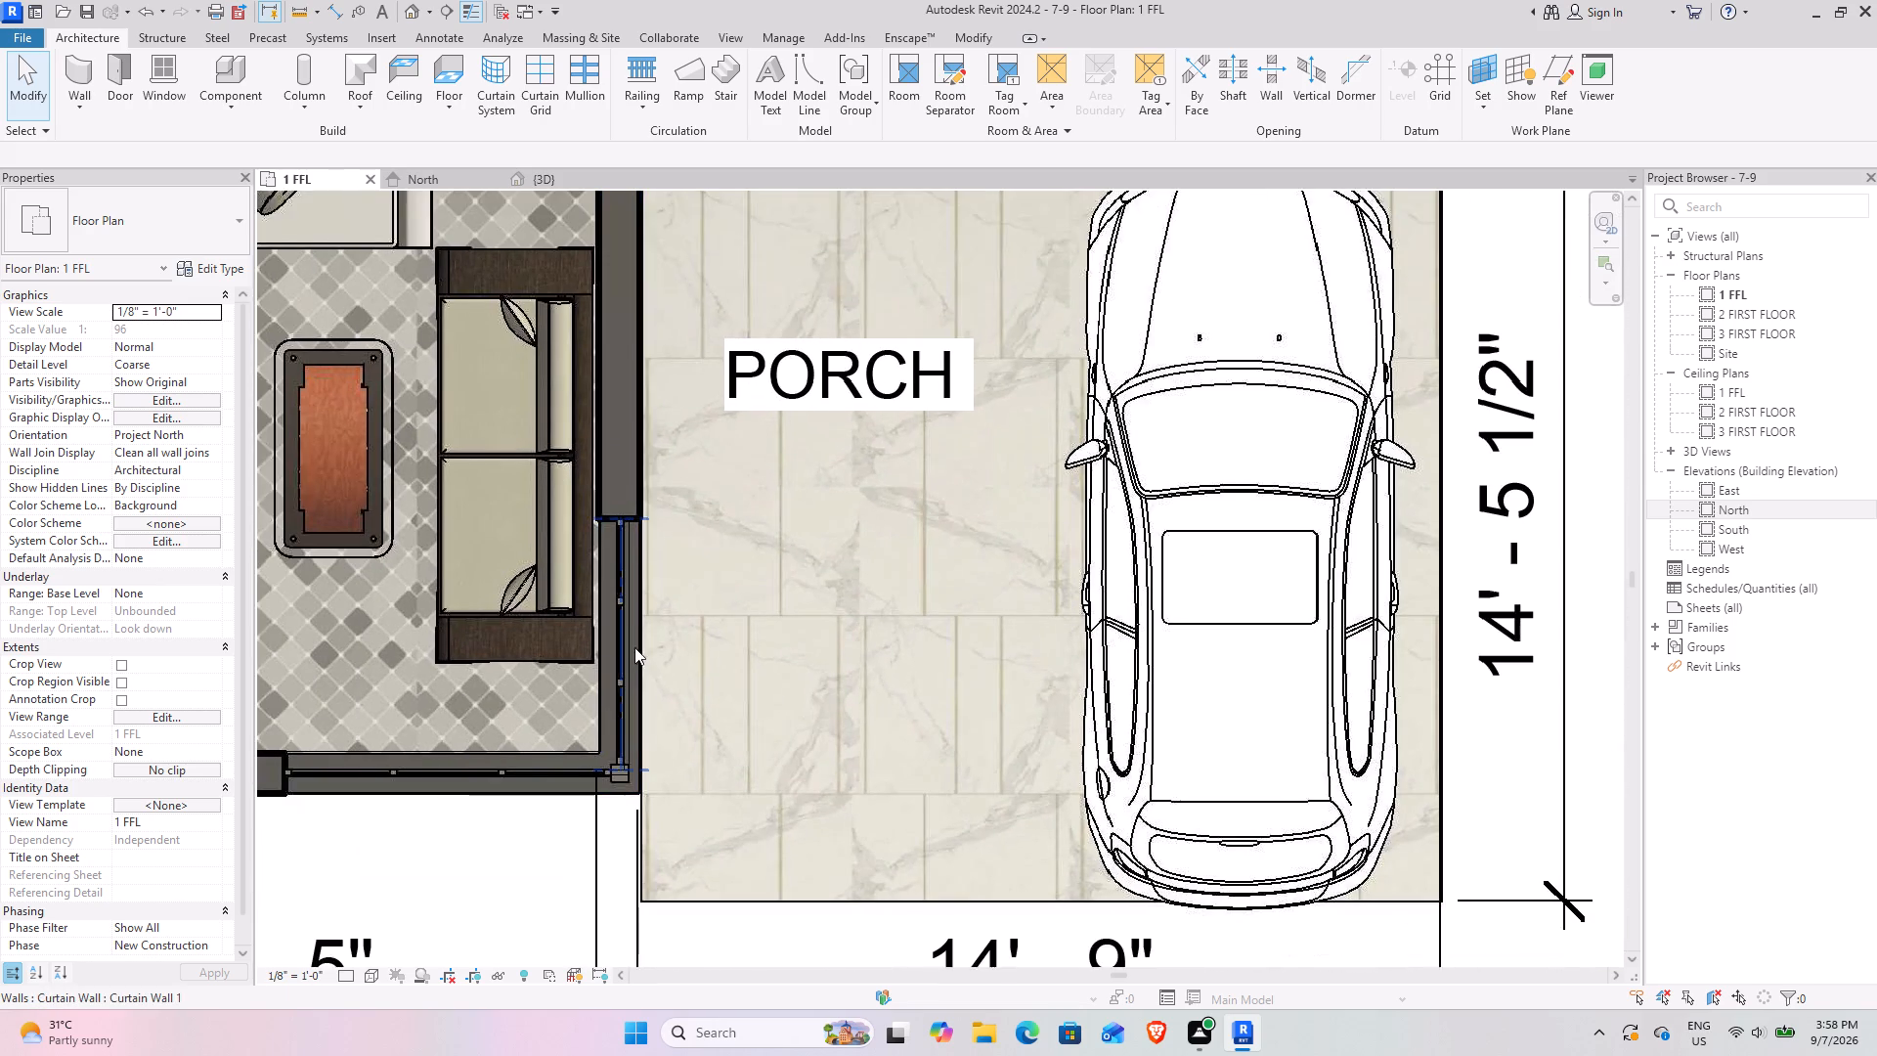
middle_click_drag(634, 647, 792, 561)
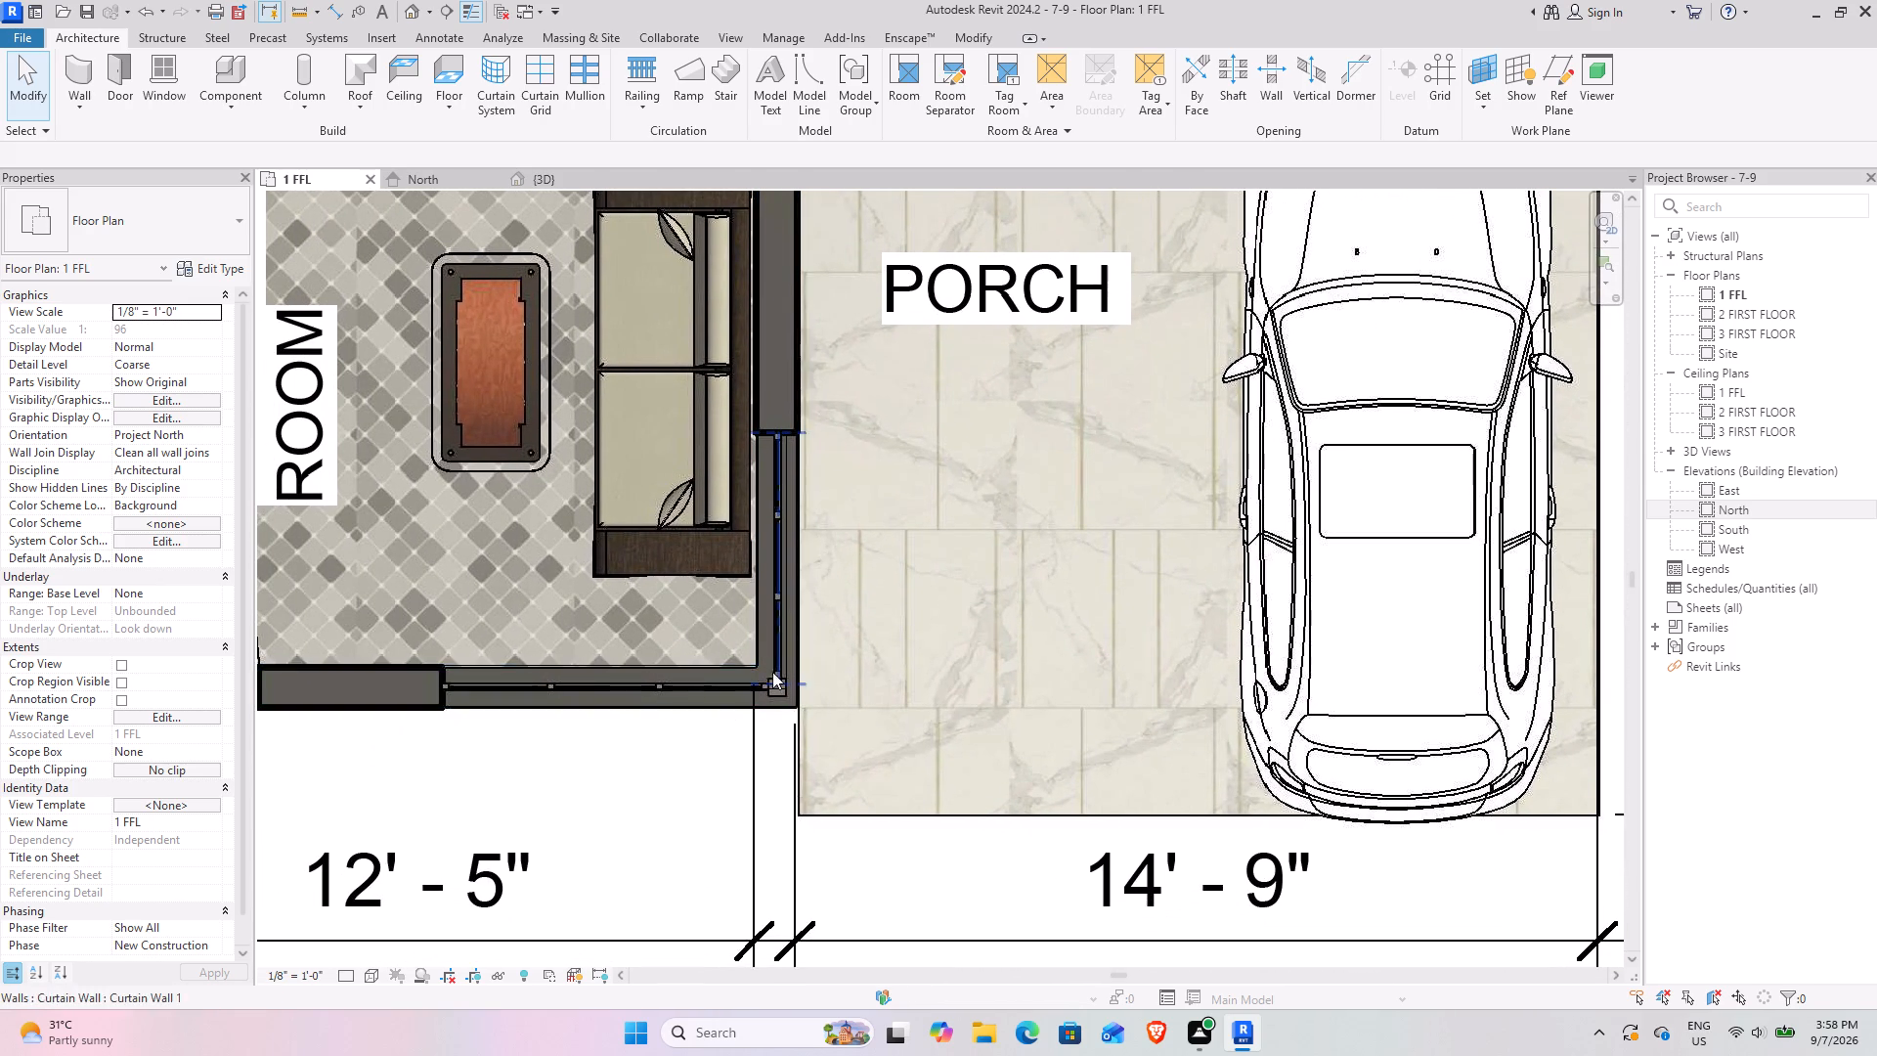
left_click(397, 661)
scroll(613, 687, "down", 3)
middle_click_drag(635, 682, 919, 649)
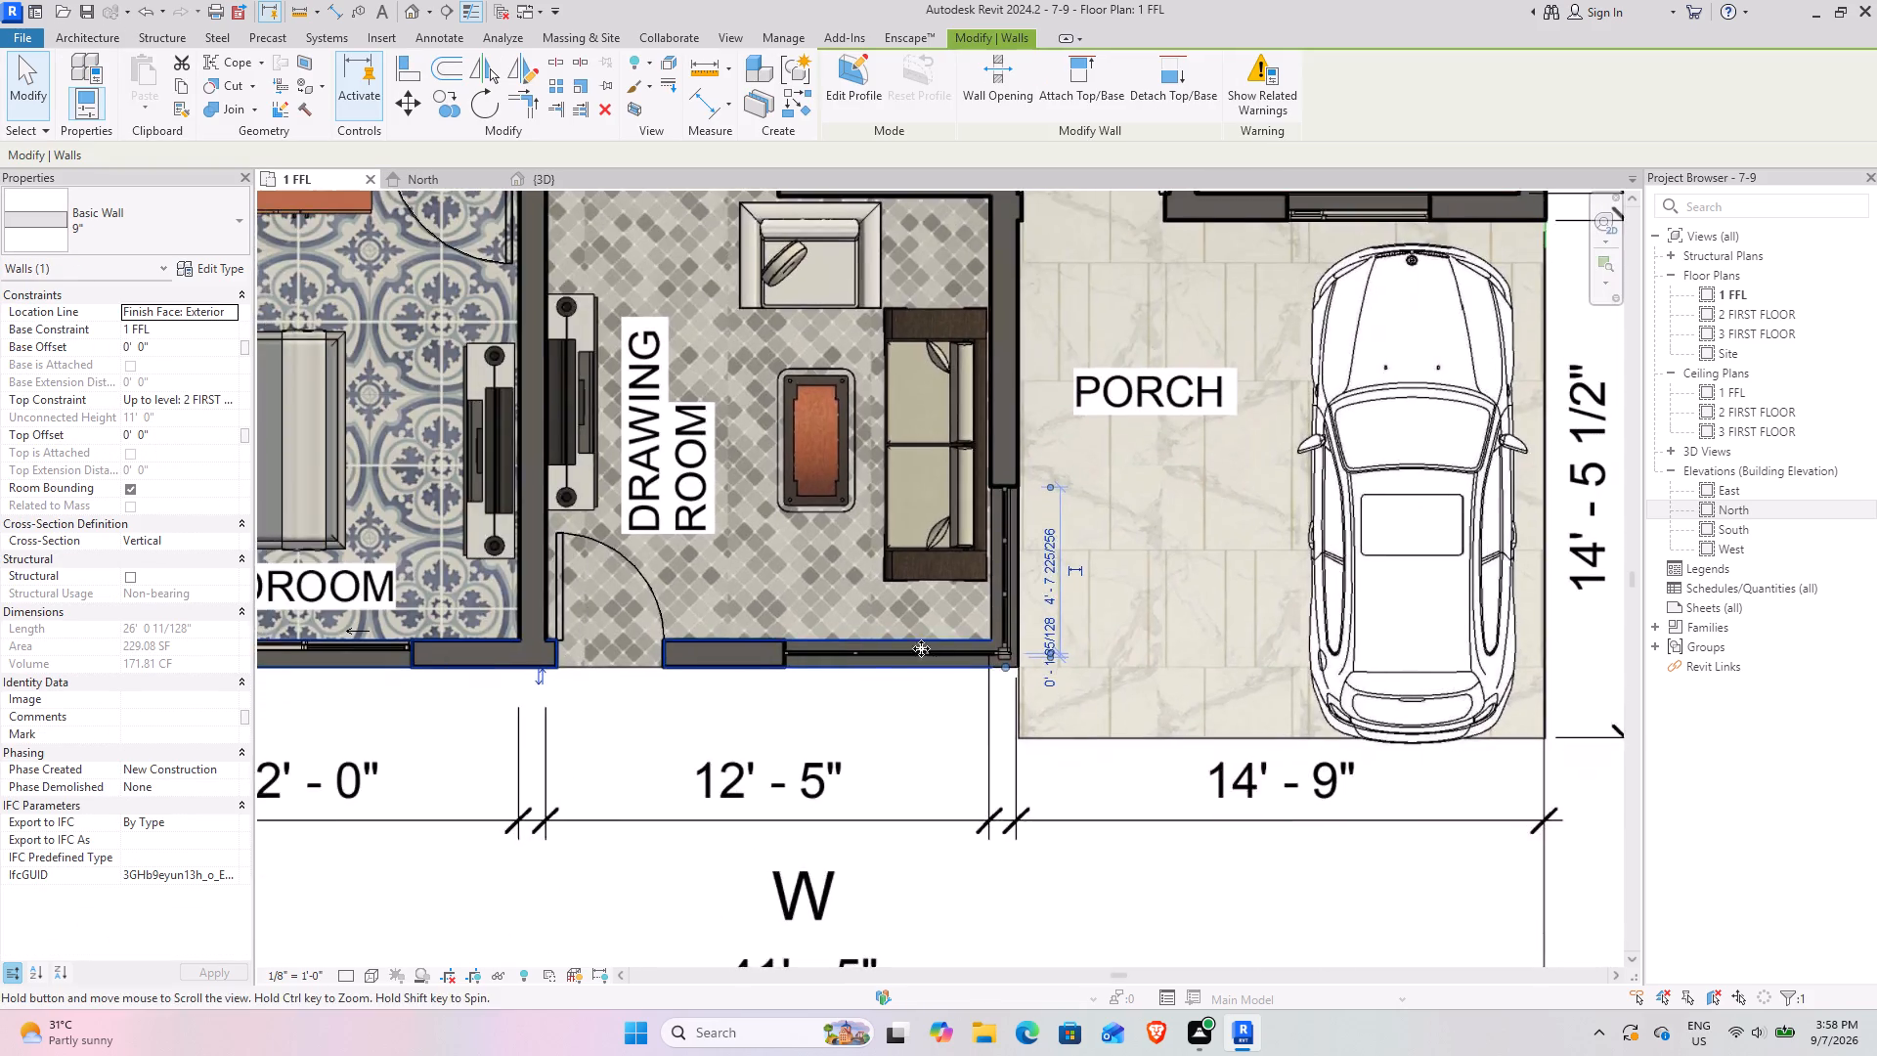
scroll(929, 644, "up", 8)
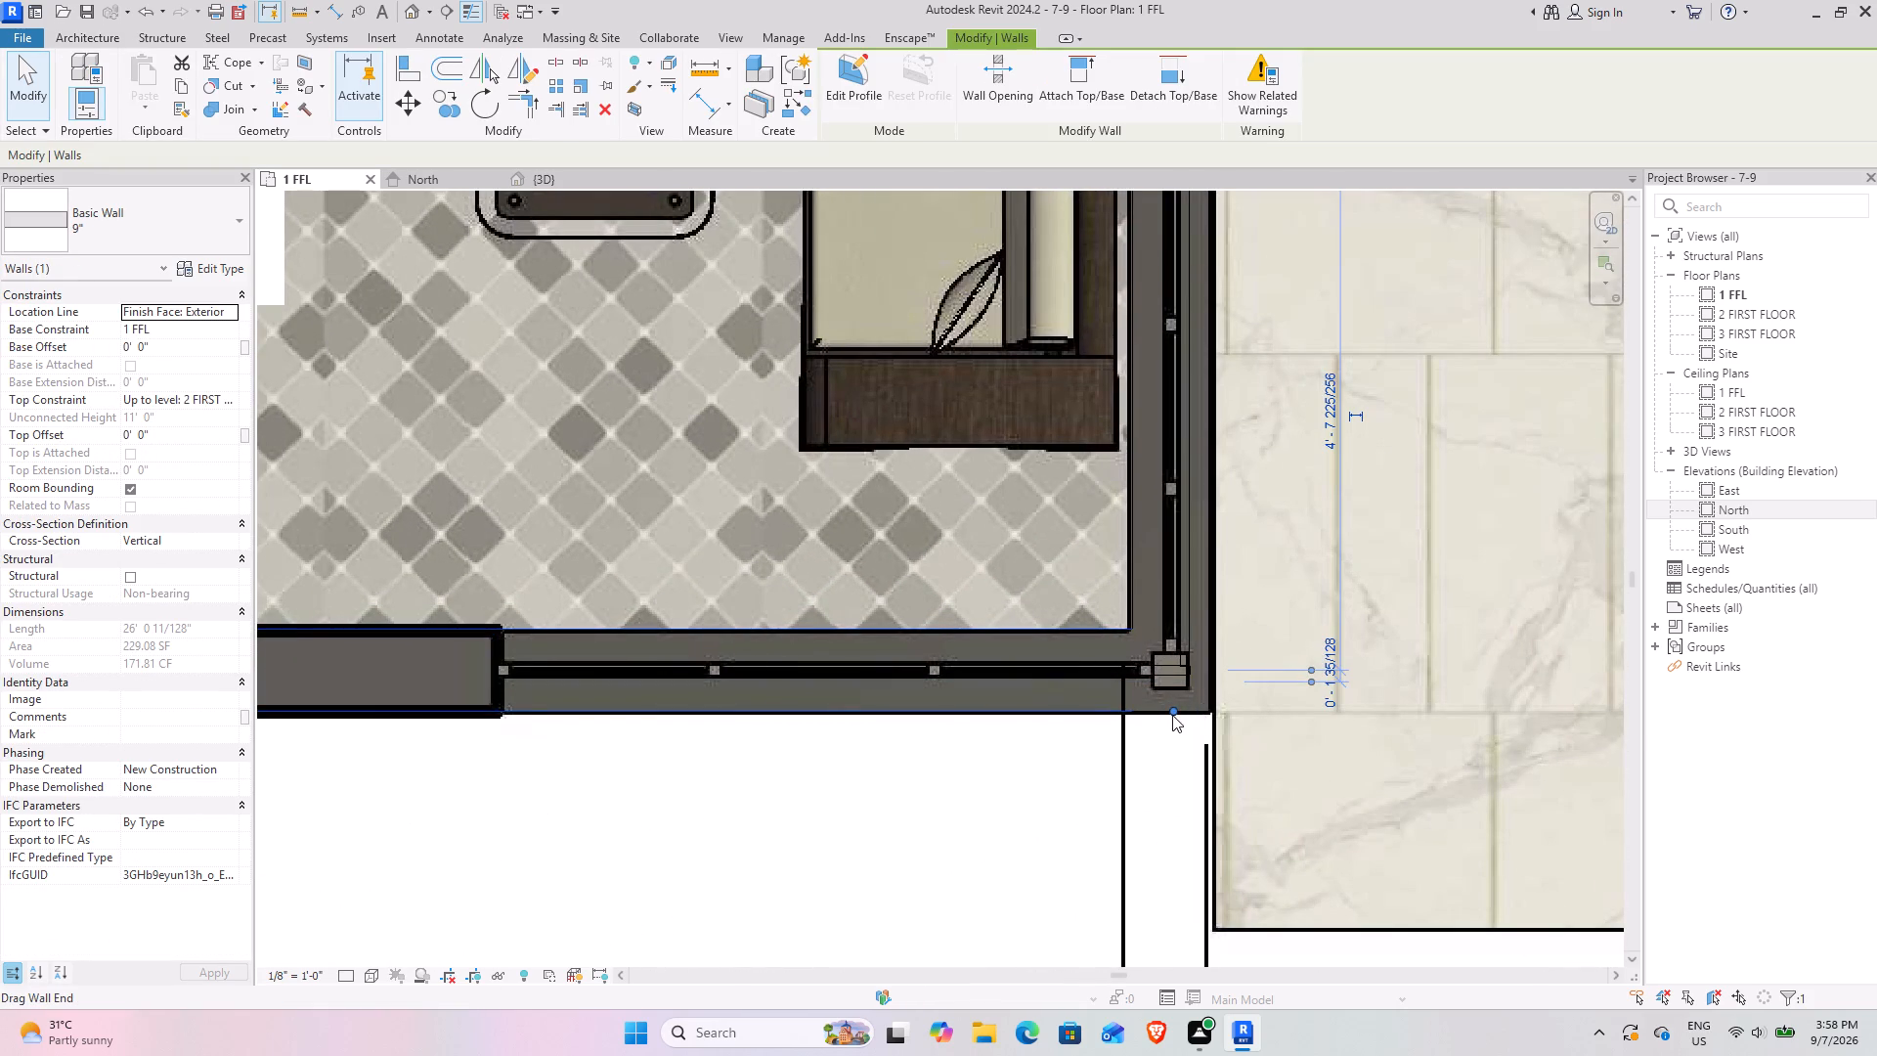
left_click_drag(1172, 715, 497, 726)
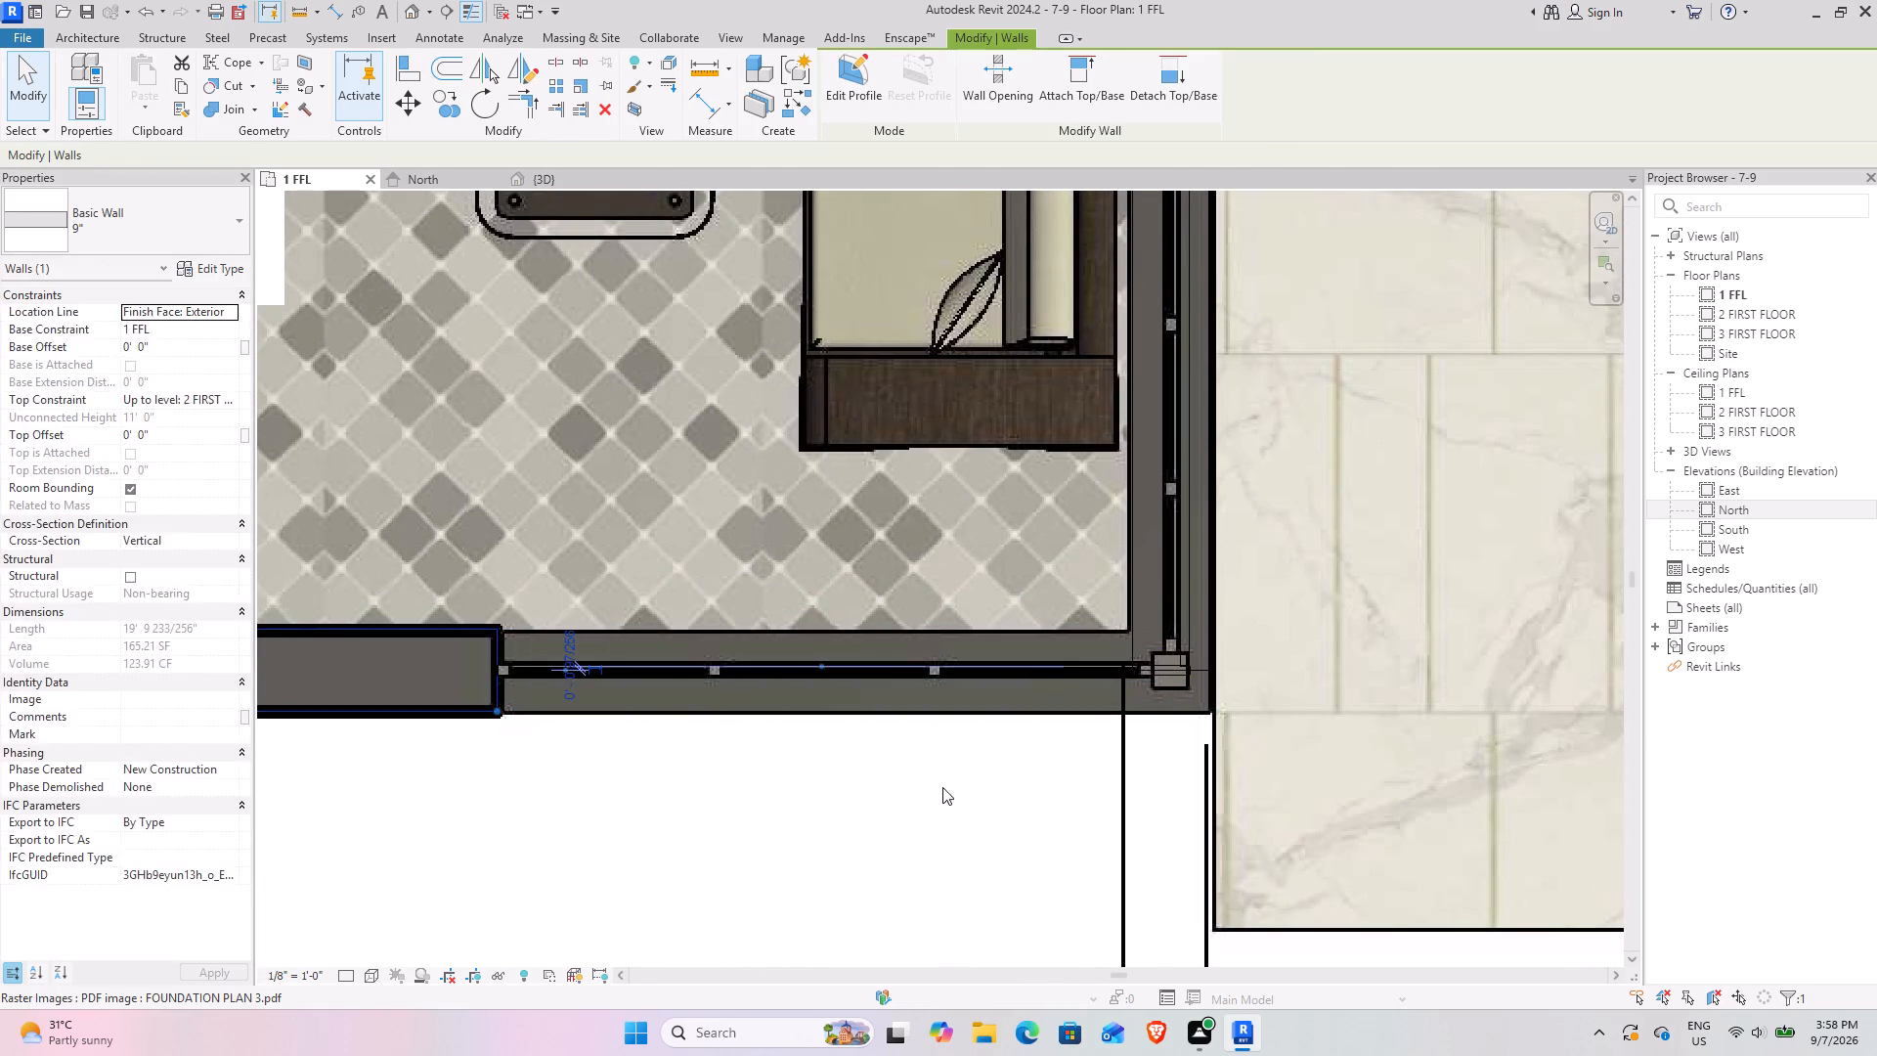
left_click(972, 826)
middle_click_drag(1080, 781, 731, 950)
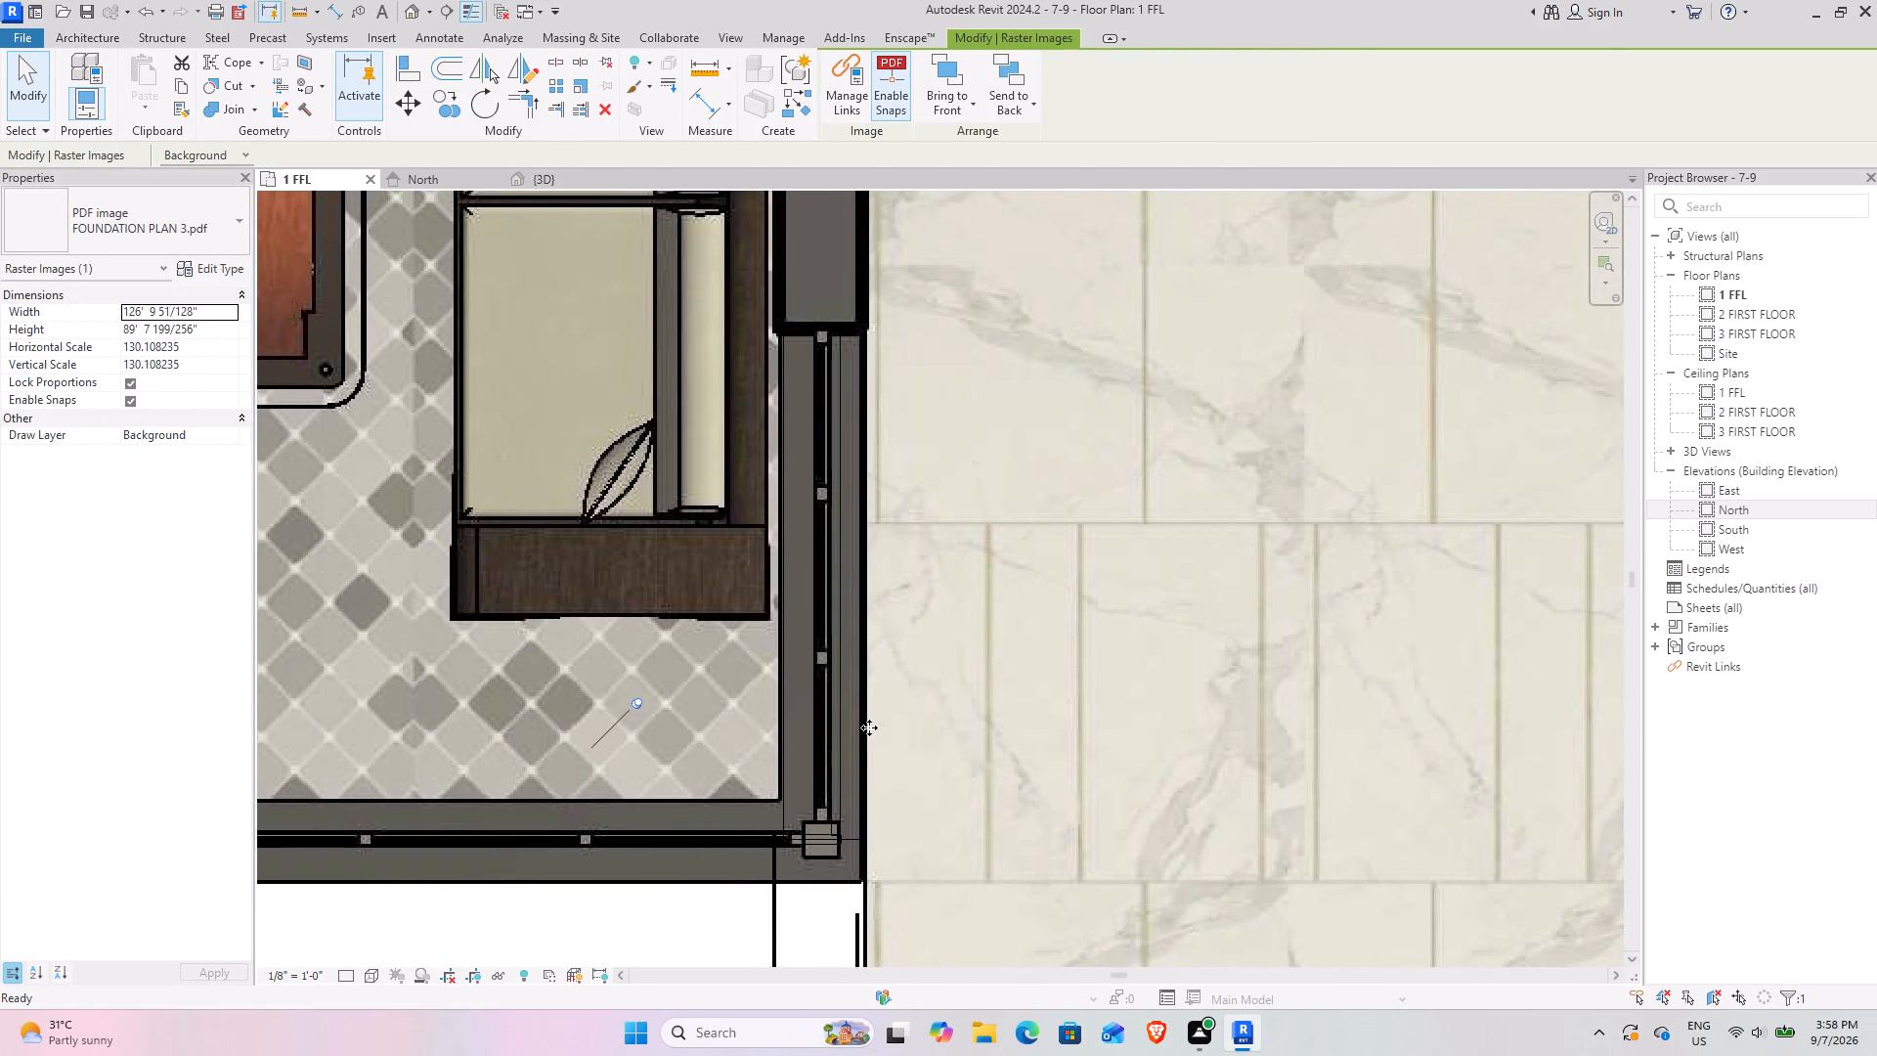
key("Escape")
key("Escape")
Shorten the drawing room's porch-side 9" wall so it ends at the inner end of the corner curtain wall.
left_click(867, 800)
middle_click_drag(886, 745, 833, 799)
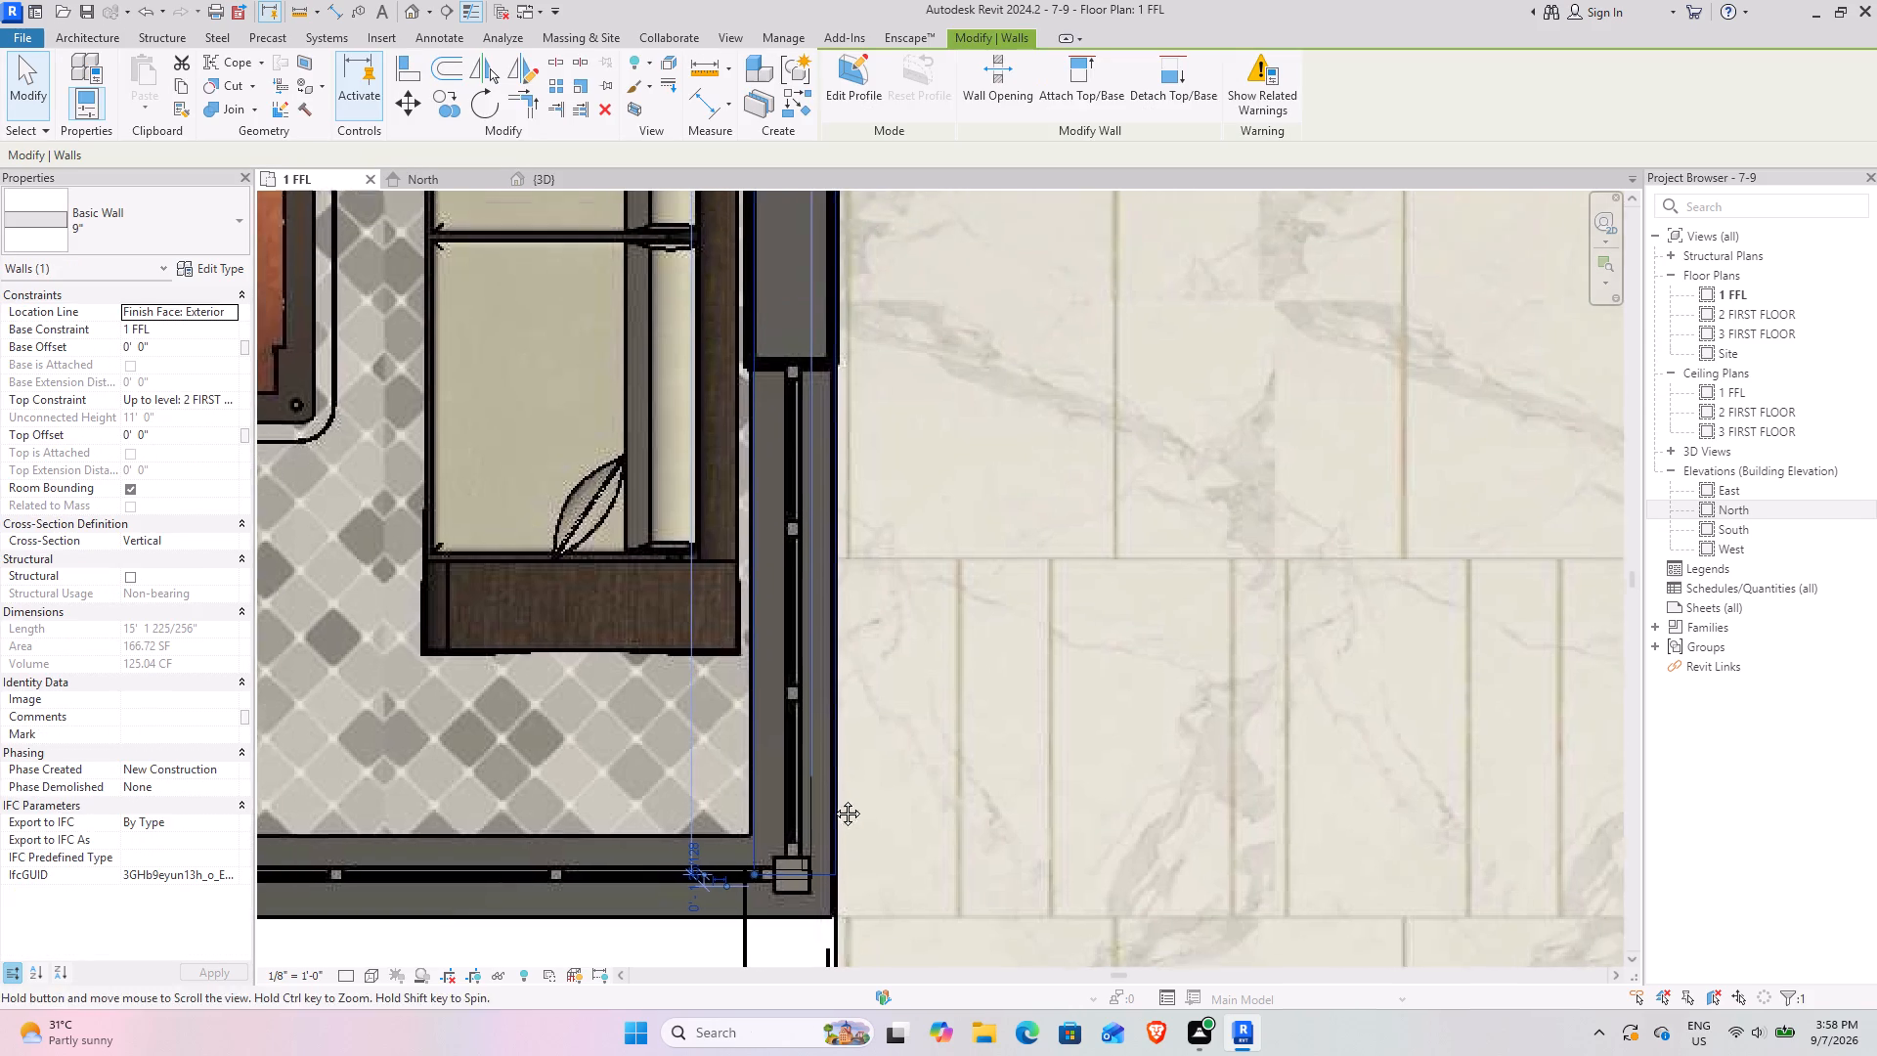
middle_click_drag(833, 799, 813, 812)
left_click_drag(712, 905, 716, 407)
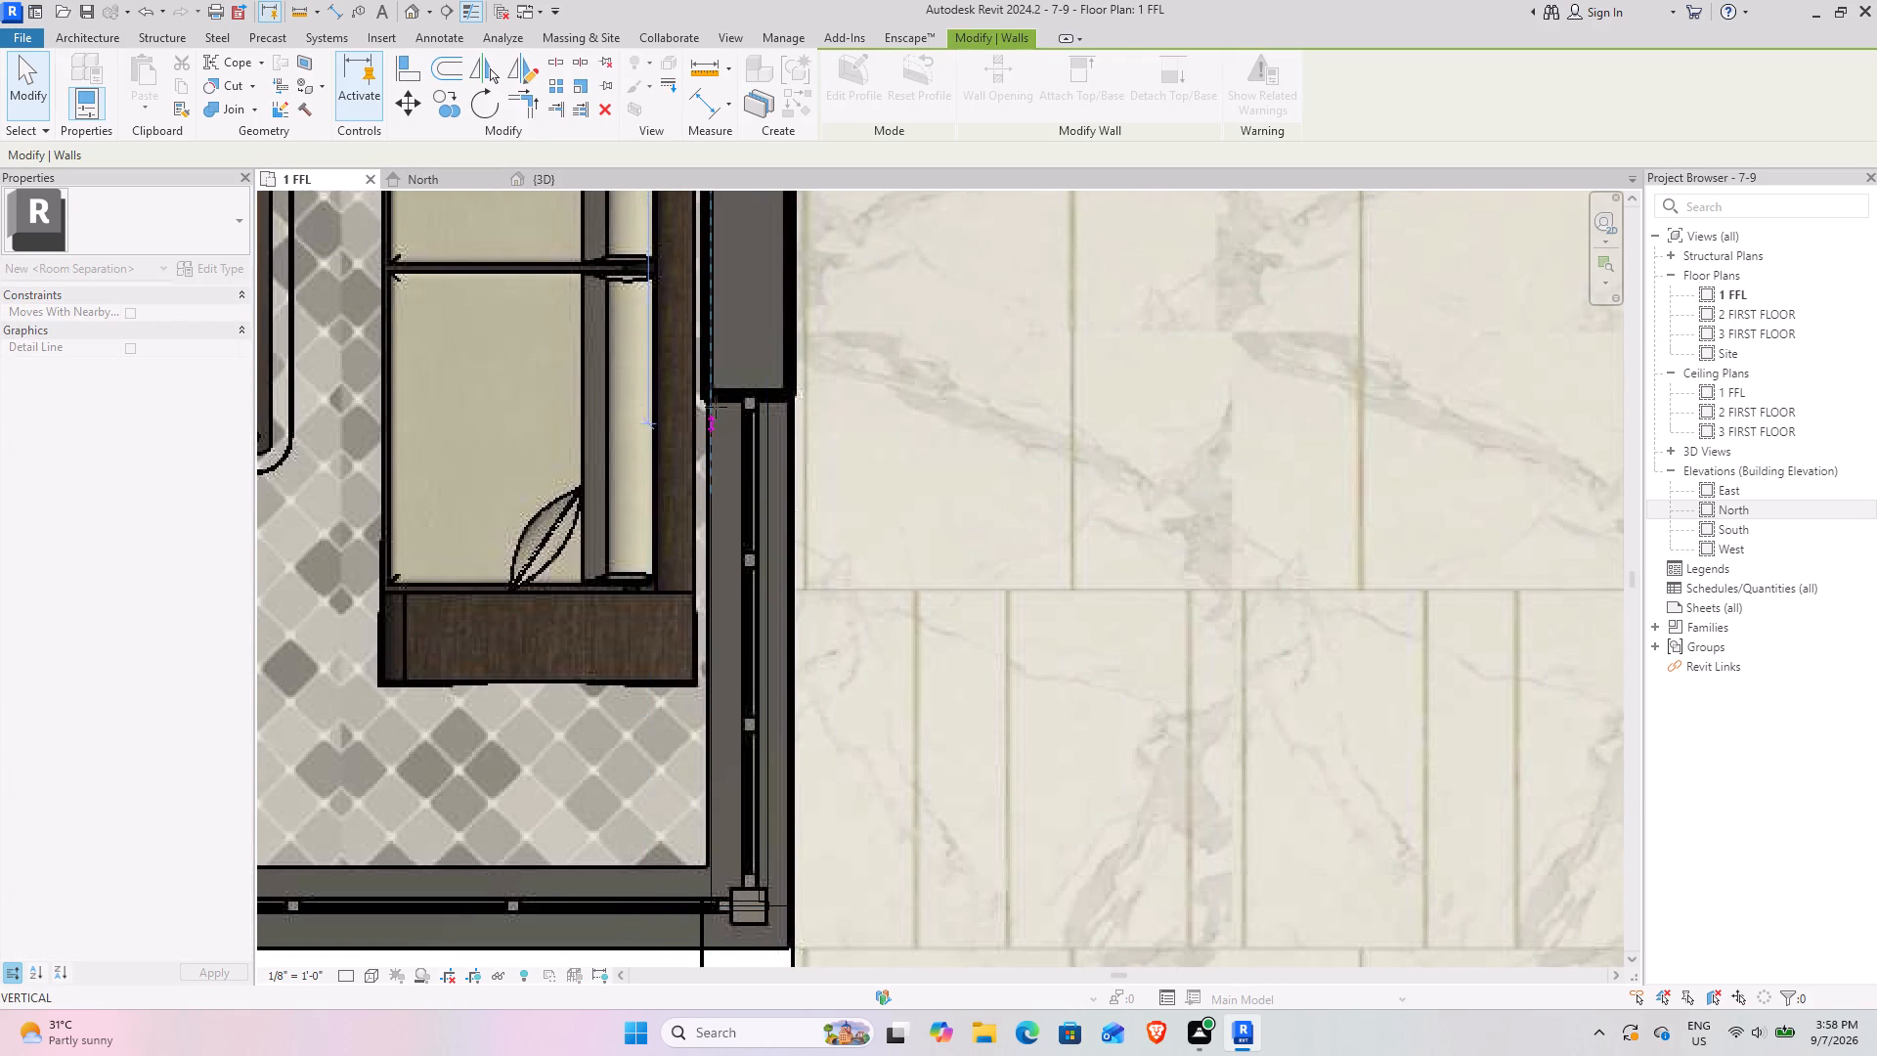
left_click_drag(716, 407, 714, 398)
left_click(947, 554)
Examine the drawing room's glazed corner and the shortened wall ends in the 3D view.
left_click(550, 171)
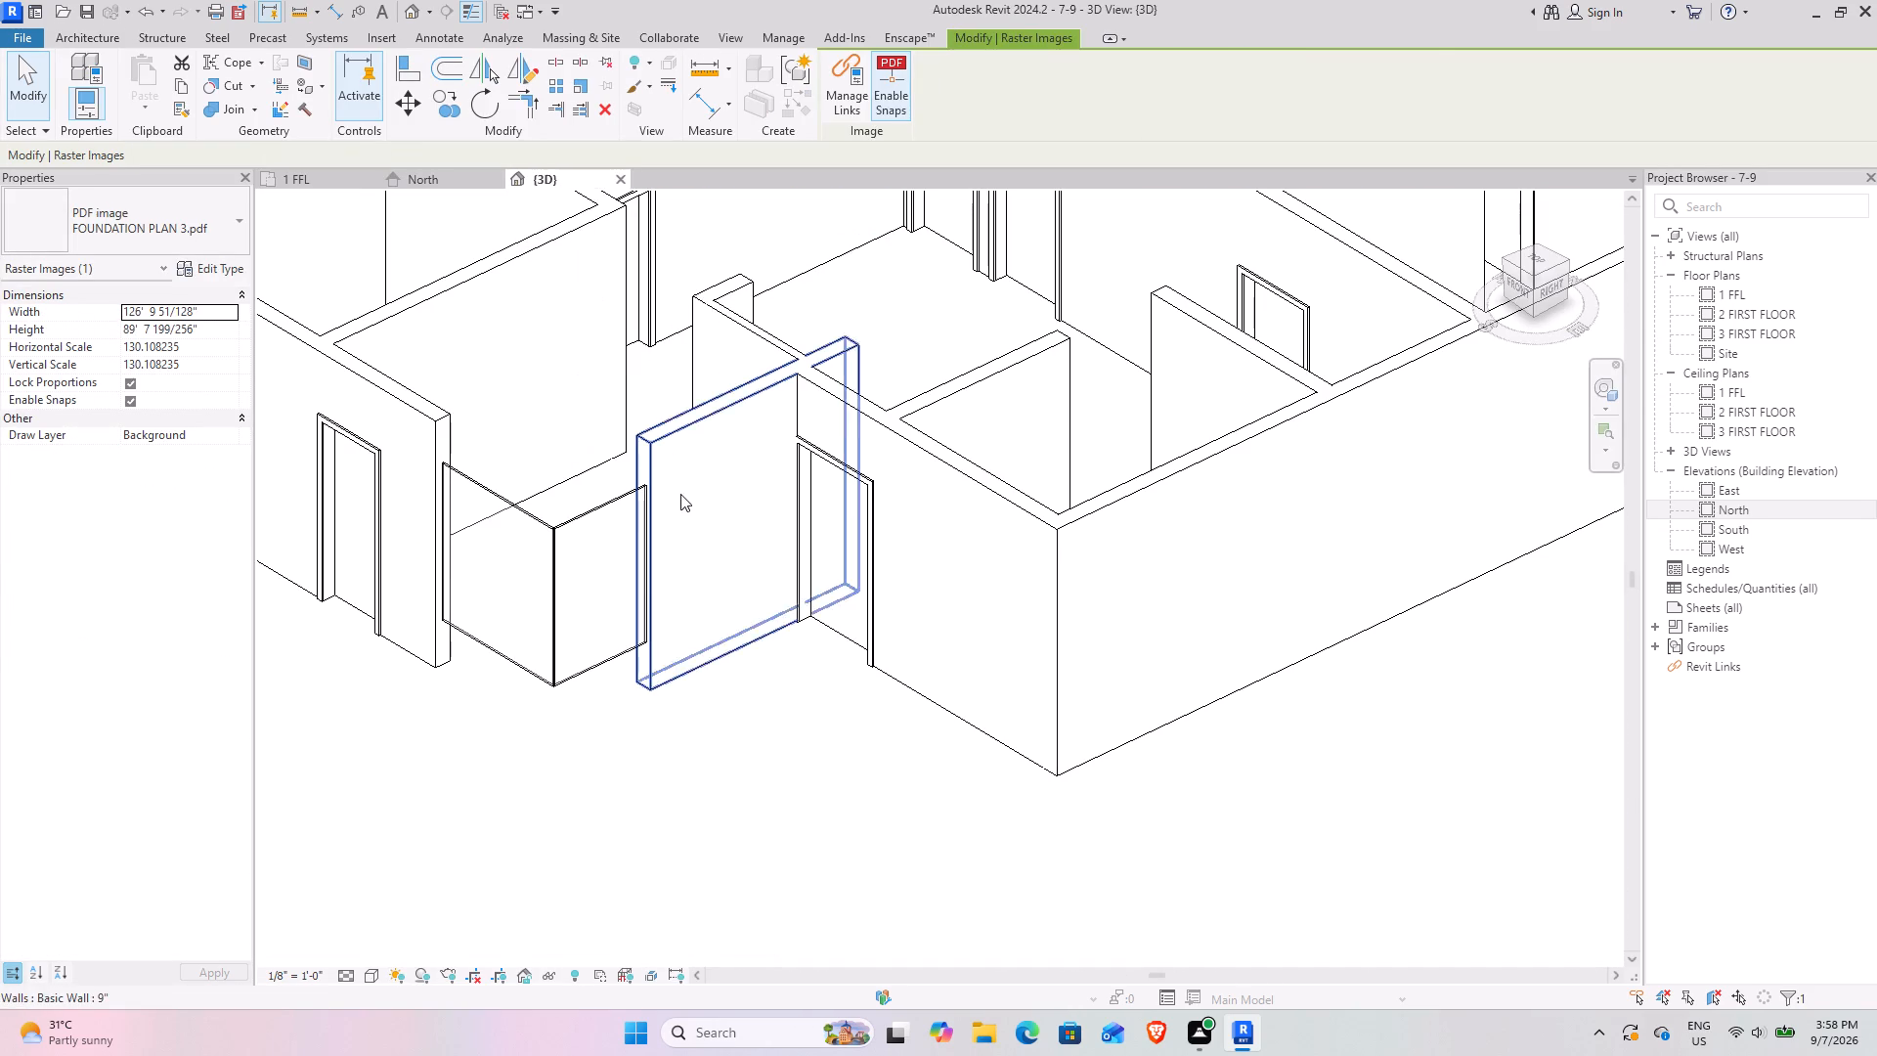
left_click(662, 743)
middle_click_drag(577, 776, 664, 635, "shift")
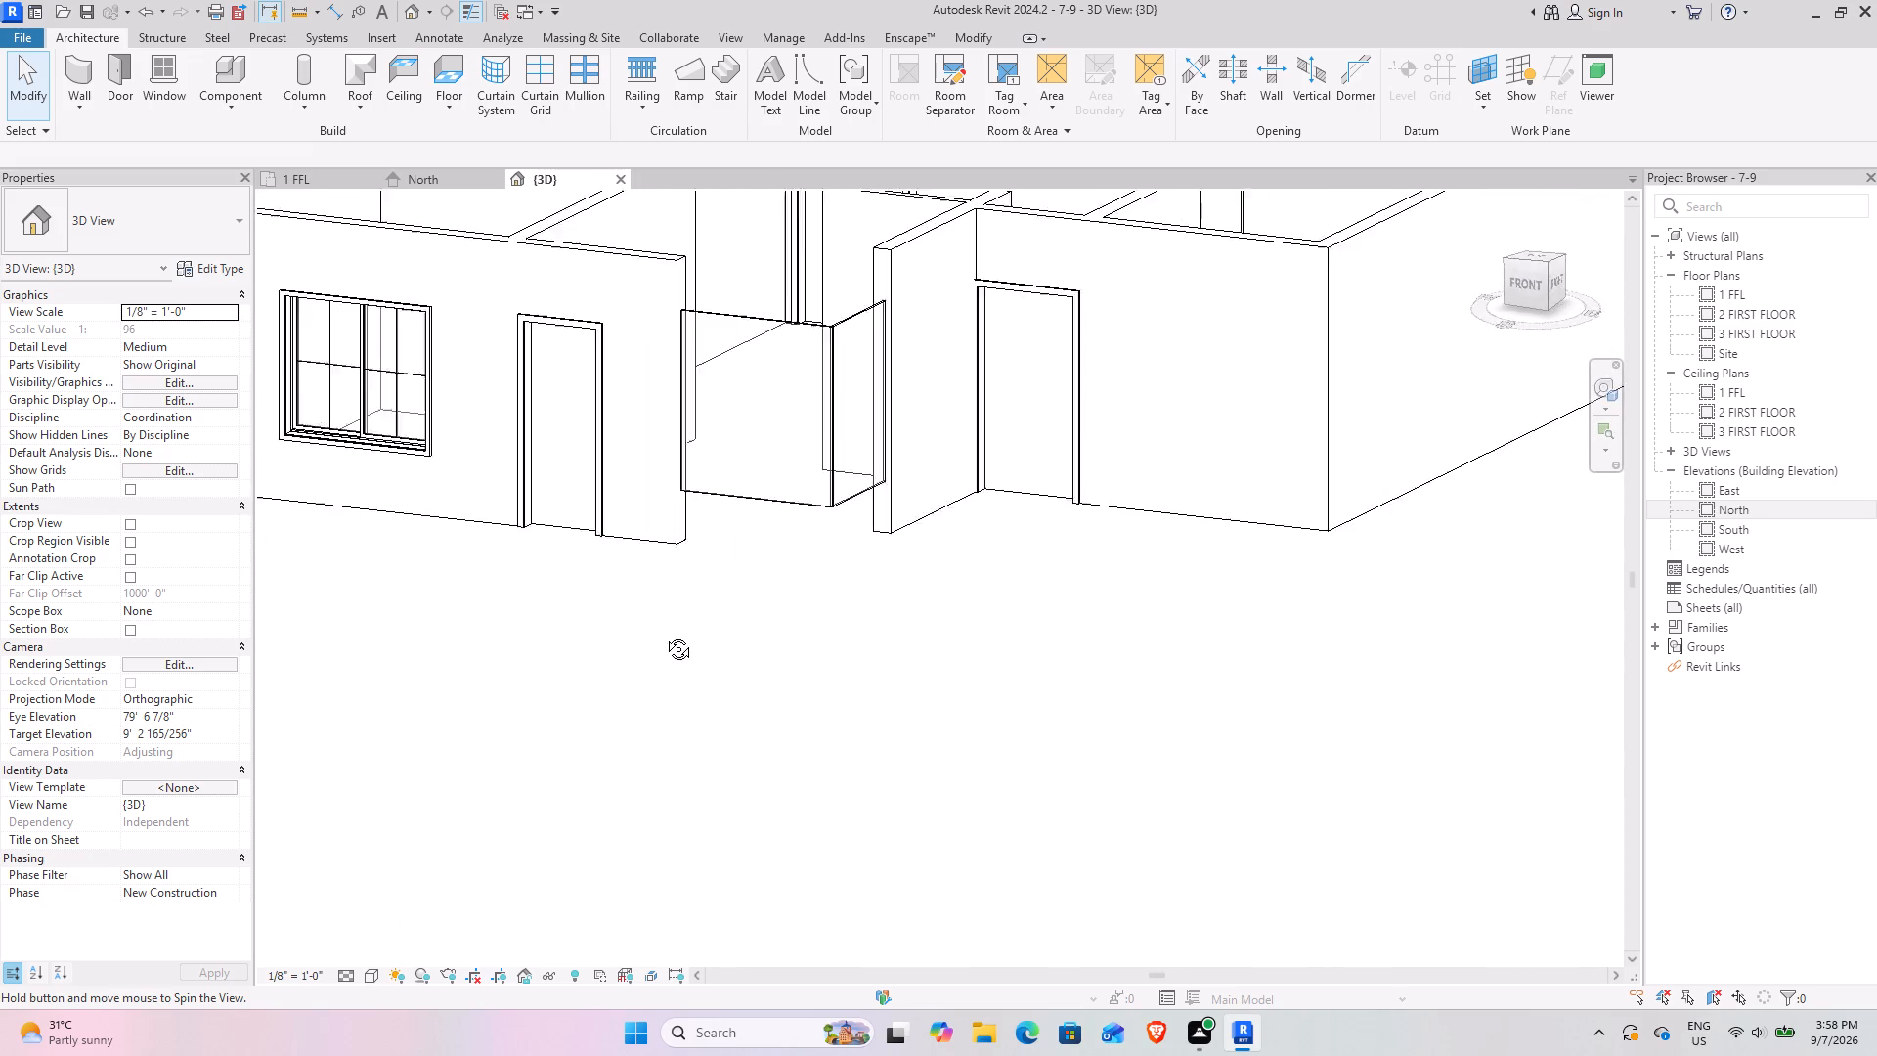
middle_click_drag(664, 635, 617, 690, "shift")
middle_click_drag(610, 678, 512, 814)
middle_click_drag(512, 807, 566, 858, "shift")
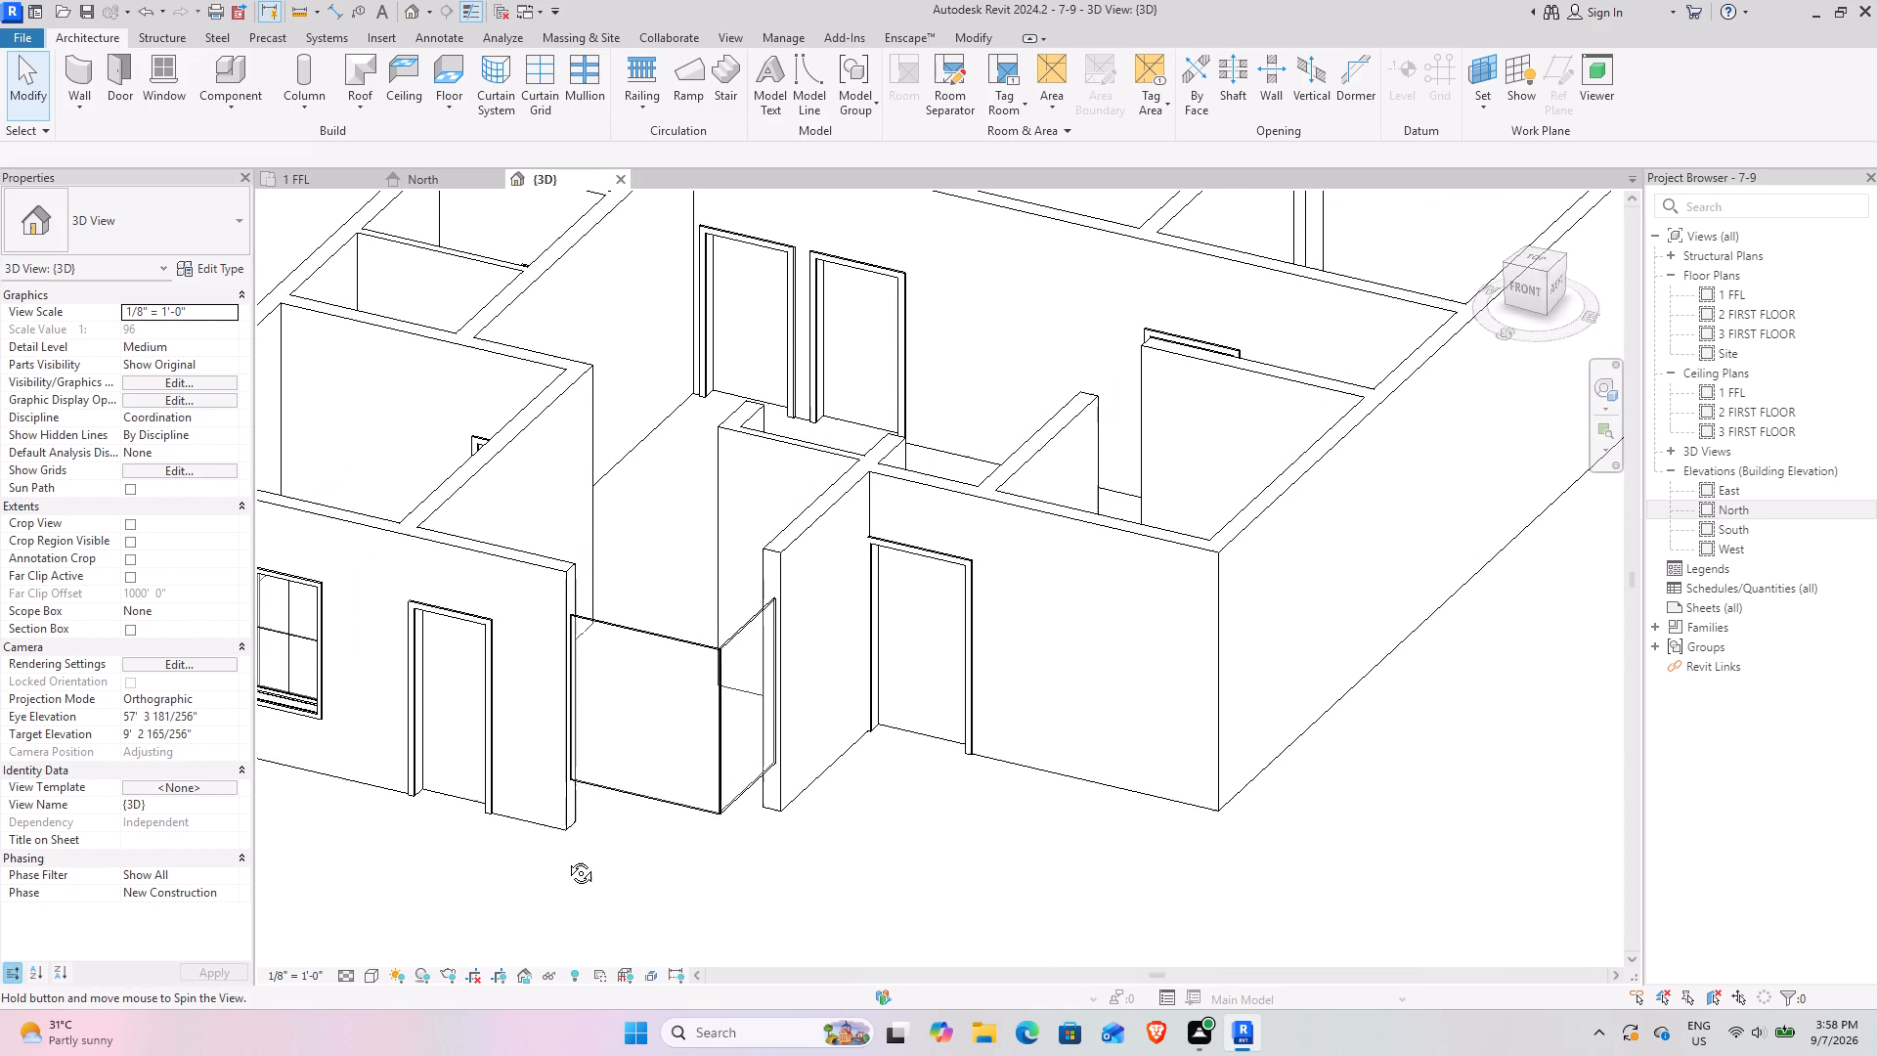
middle_click_drag(566, 858, 565, 860, "shift")
middle_click_drag(586, 814, 510, 678, "shift")
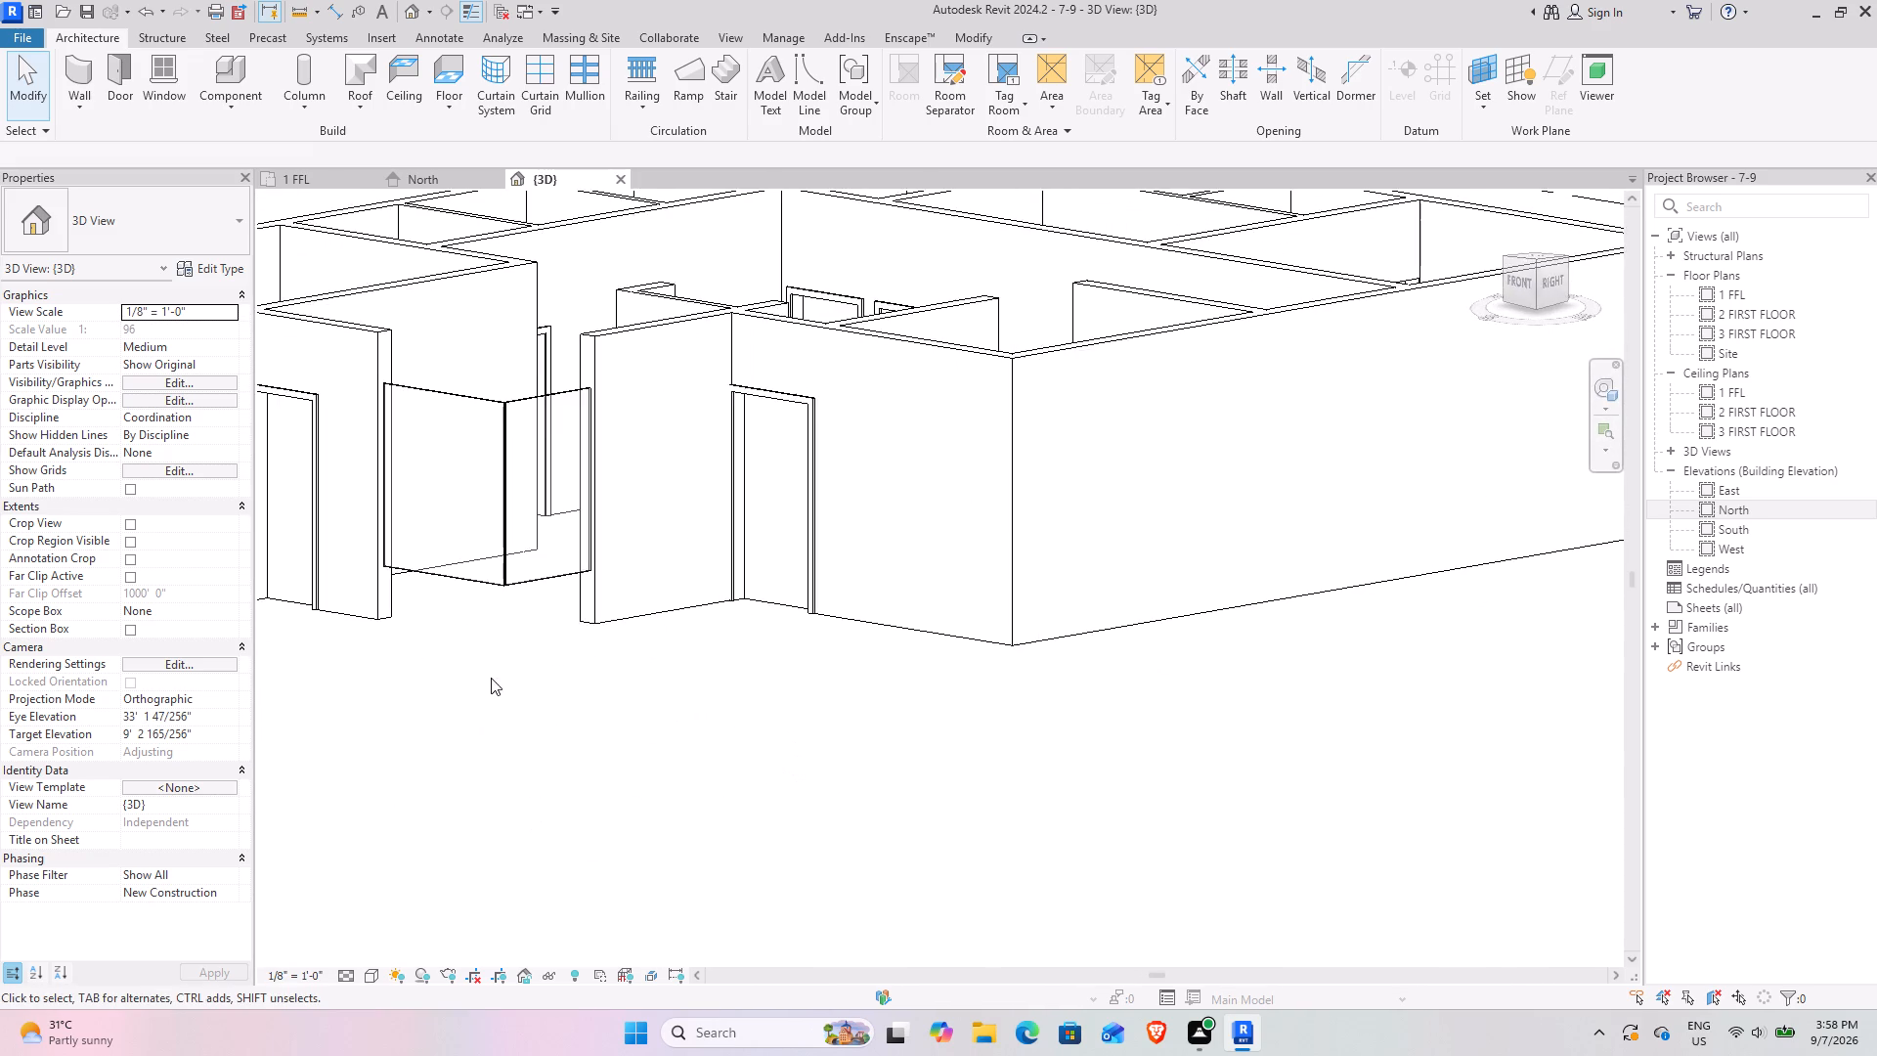
scroll(490, 680, "down", 4)
middle_click_drag(478, 702, 599, 822, "shift")
scroll(645, 700, "up", 7)
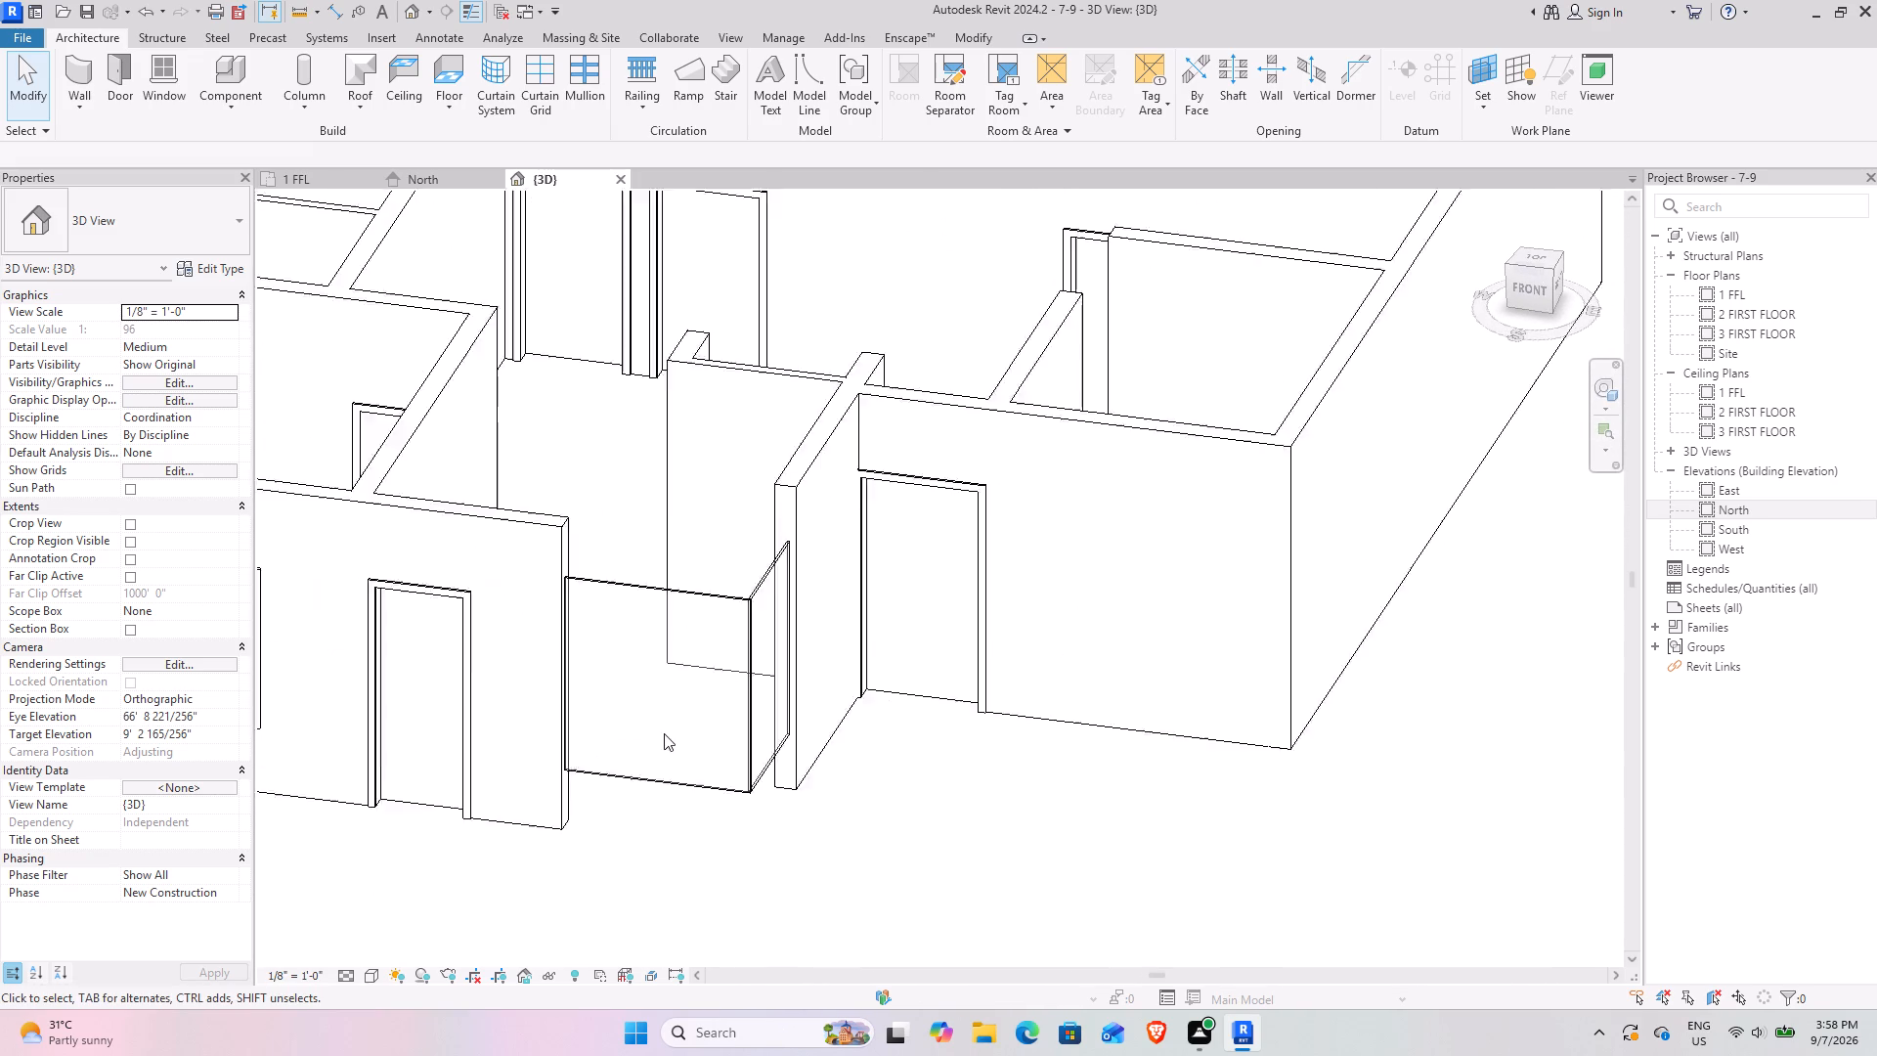
scroll(664, 733, "up", 1)
middle_click_drag(635, 815, 761, 804, "shift")
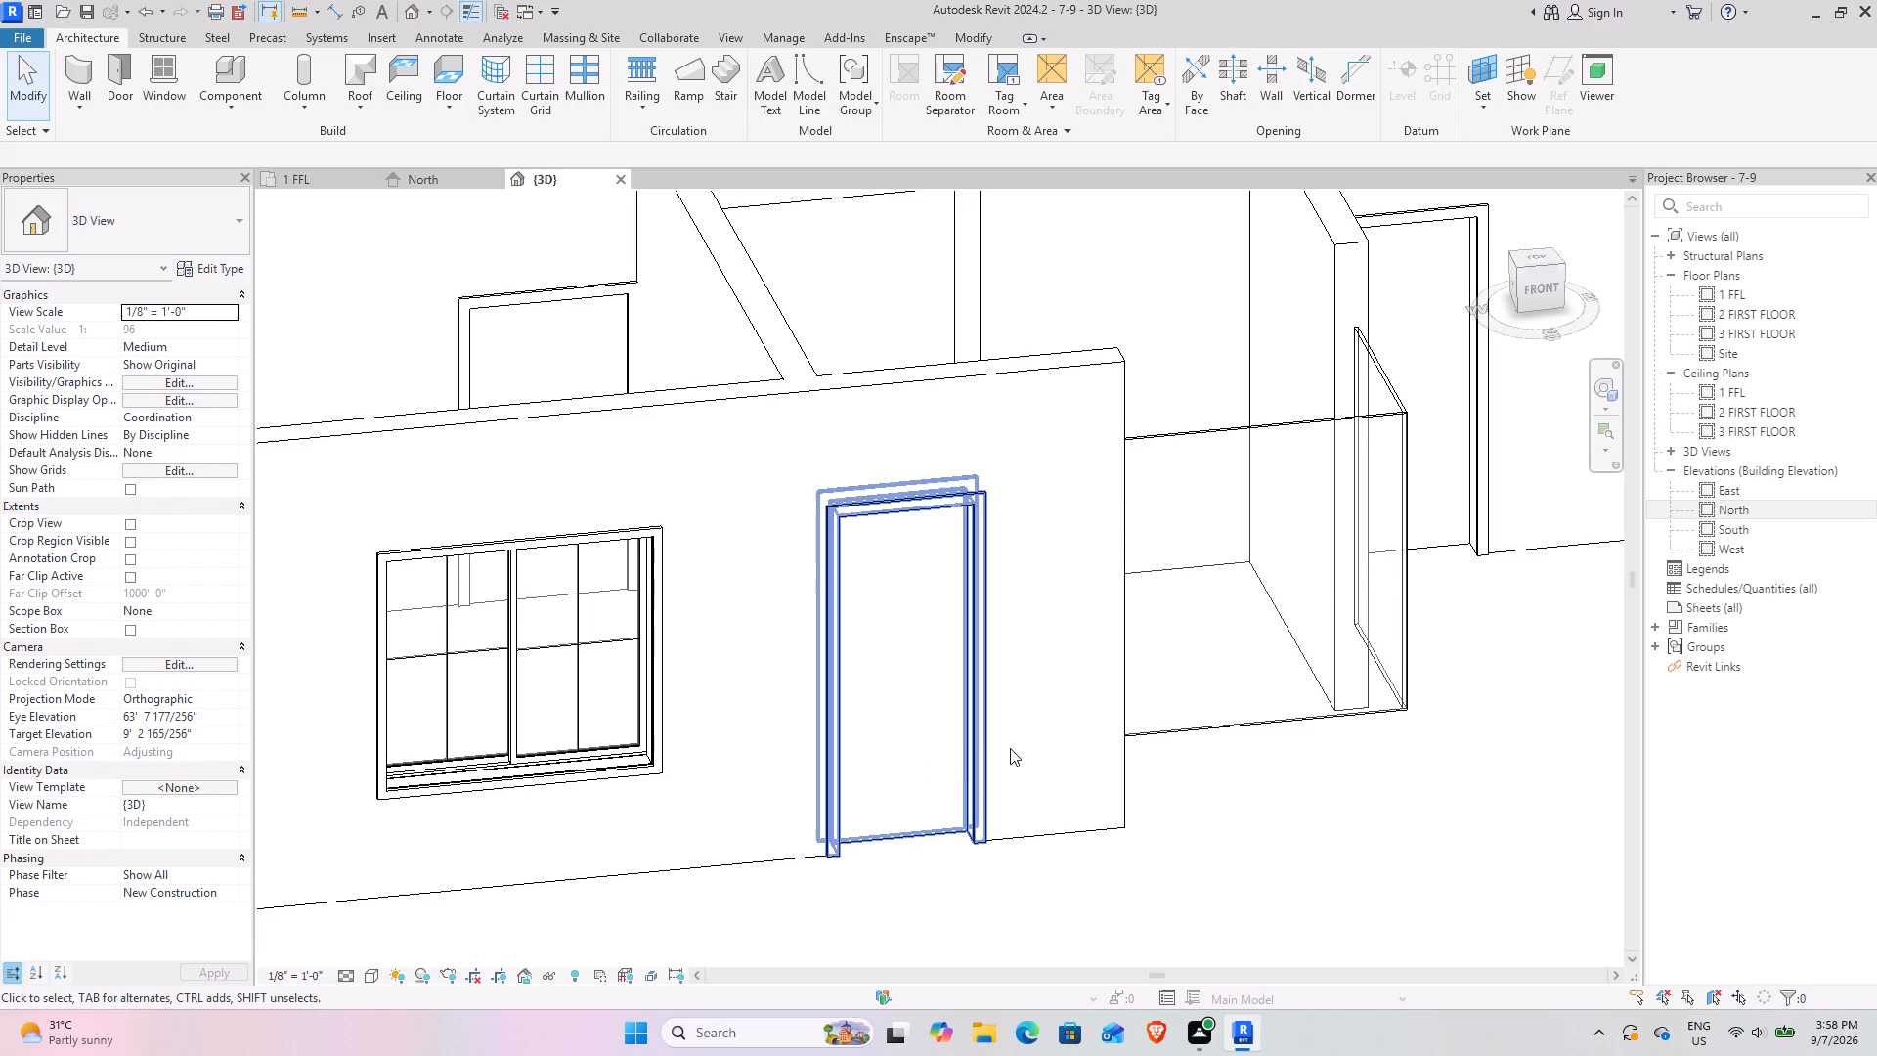
middle_click_drag(1020, 744, 895, 767)
Set the 3D view's visual style to Shaded and review the glazed corner.
double_click(384, 974)
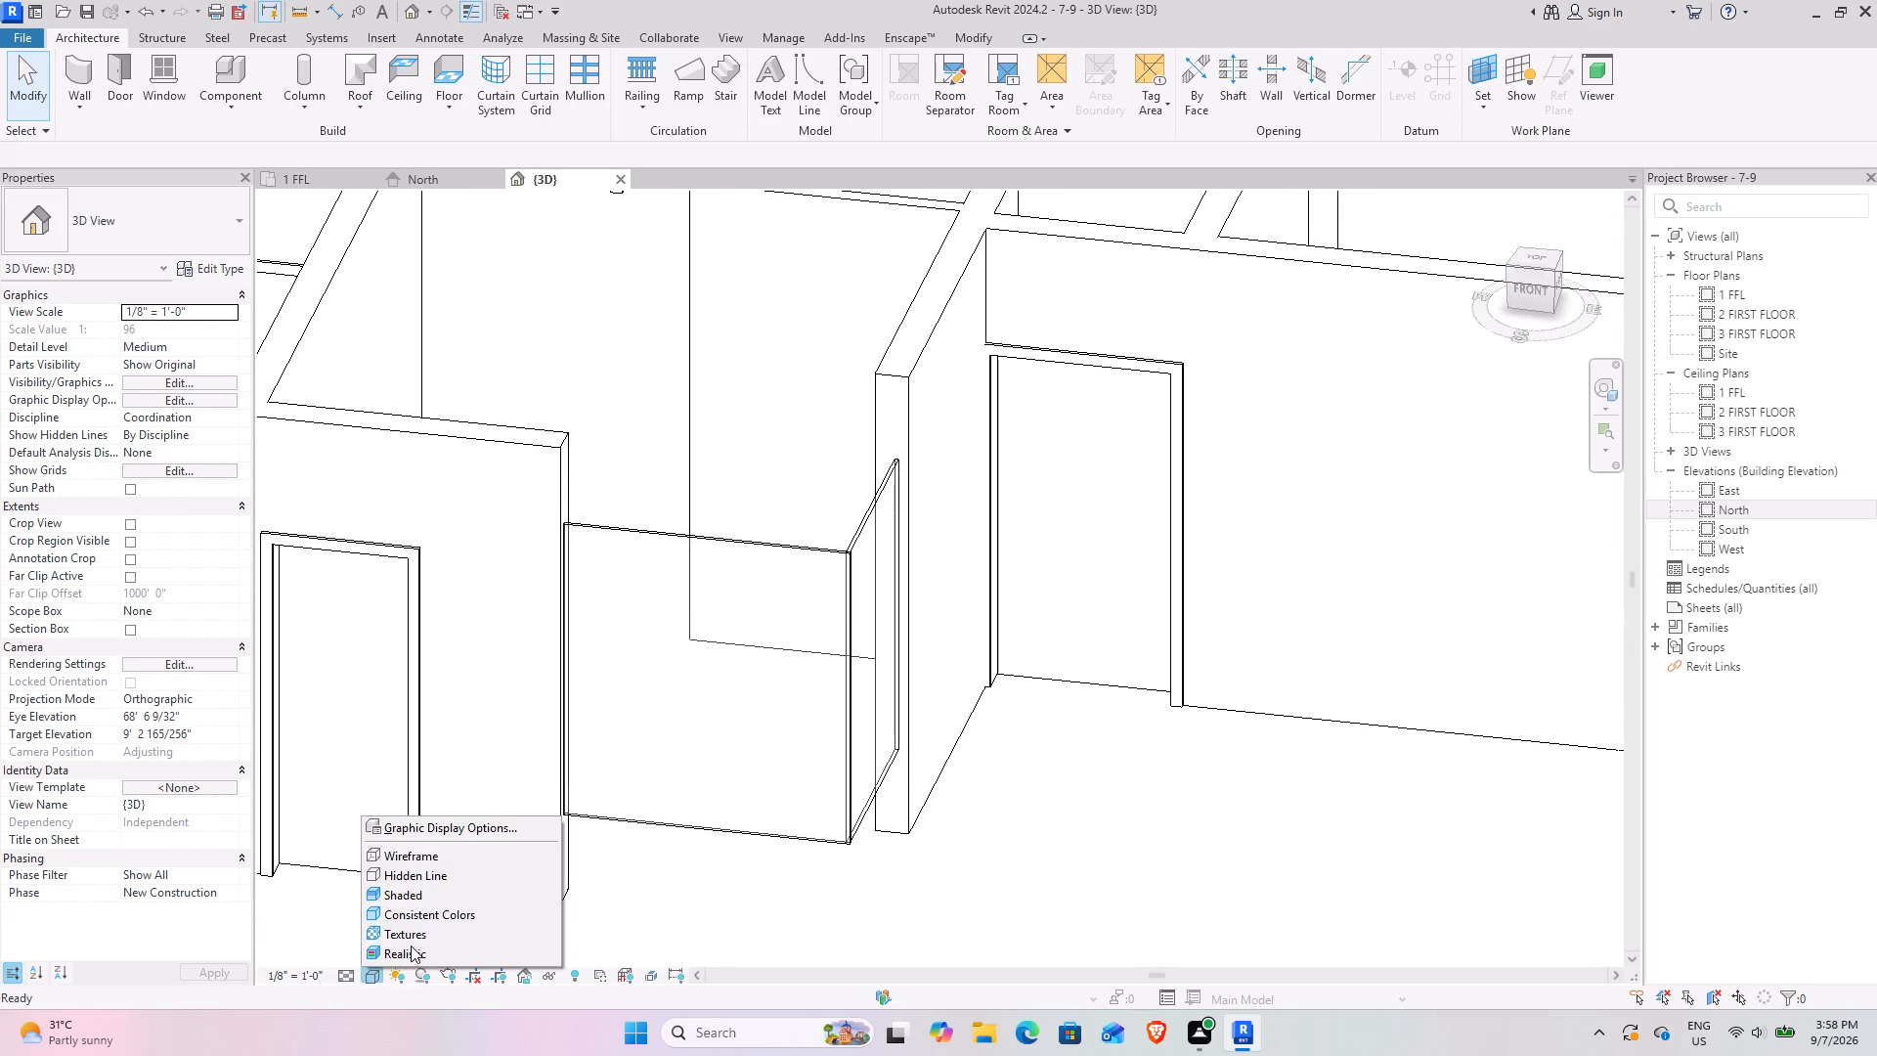
left_click(427, 887)
scroll(616, 772, "down", 4)
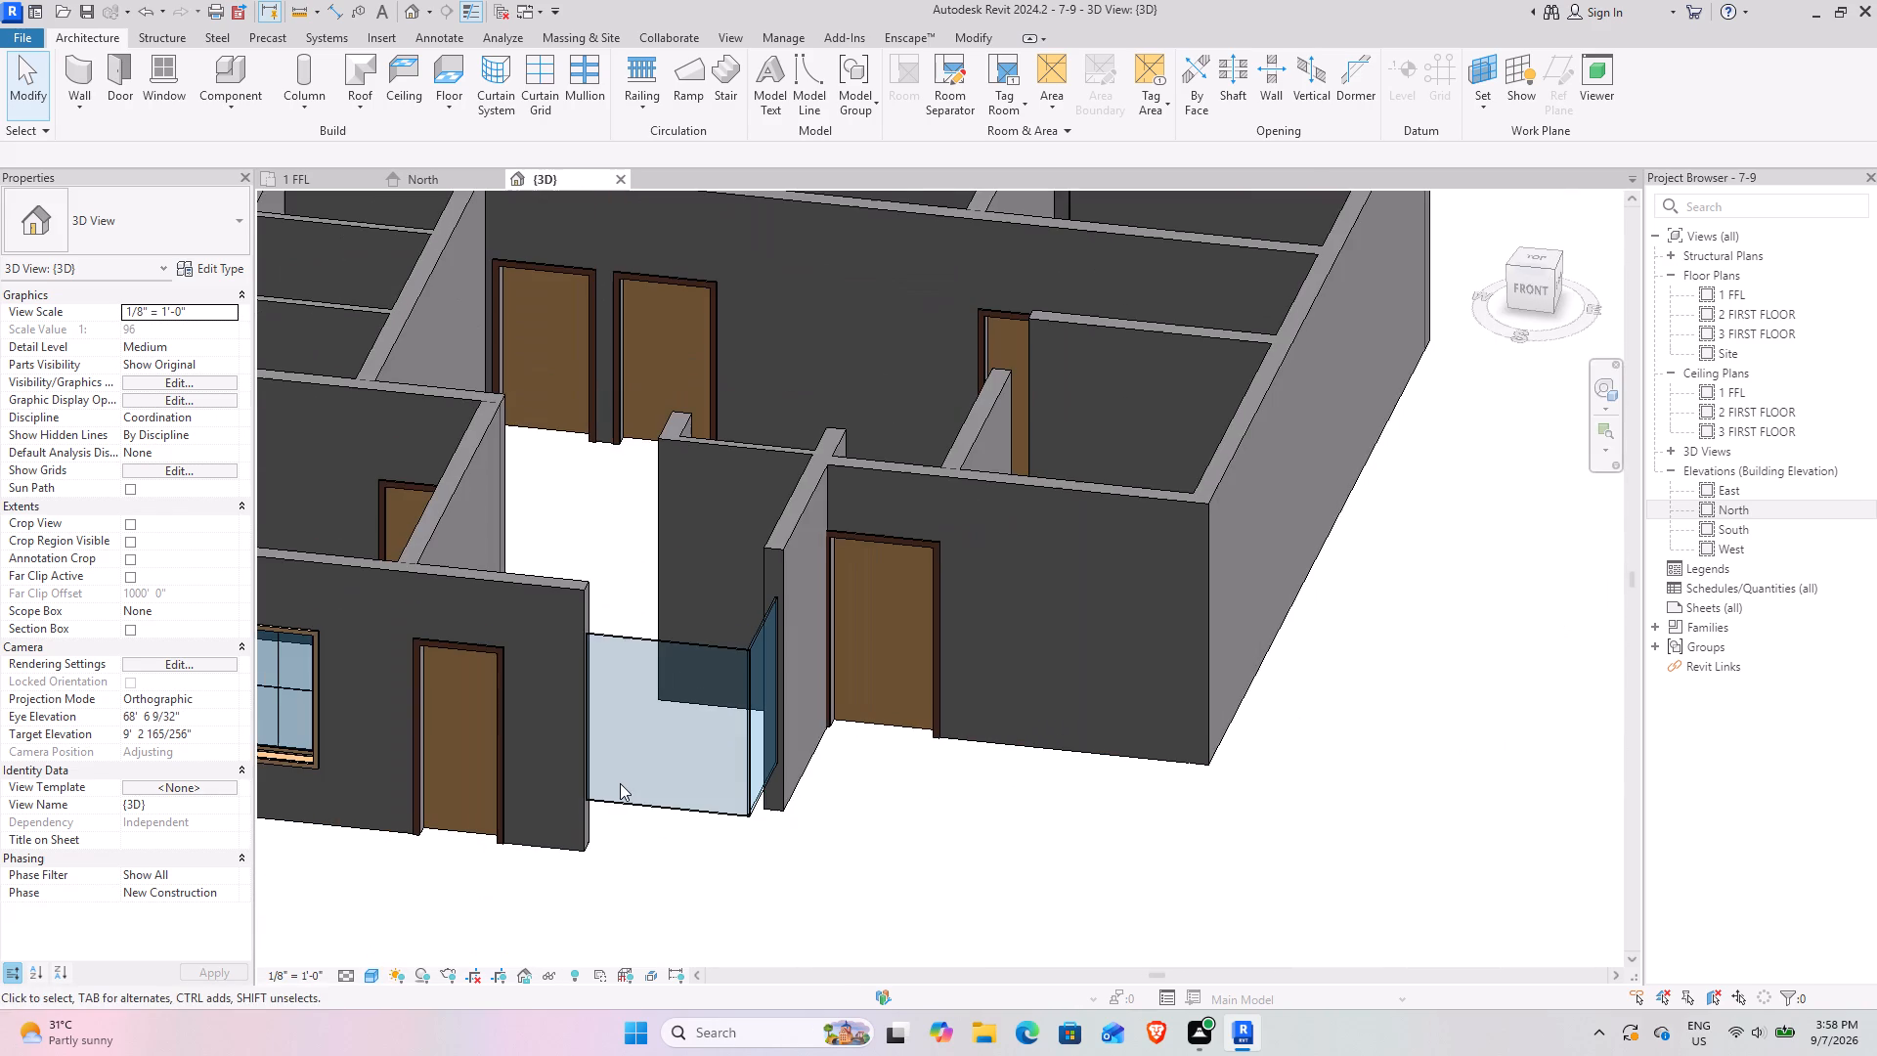
scroll(774, 794, "up", 4)
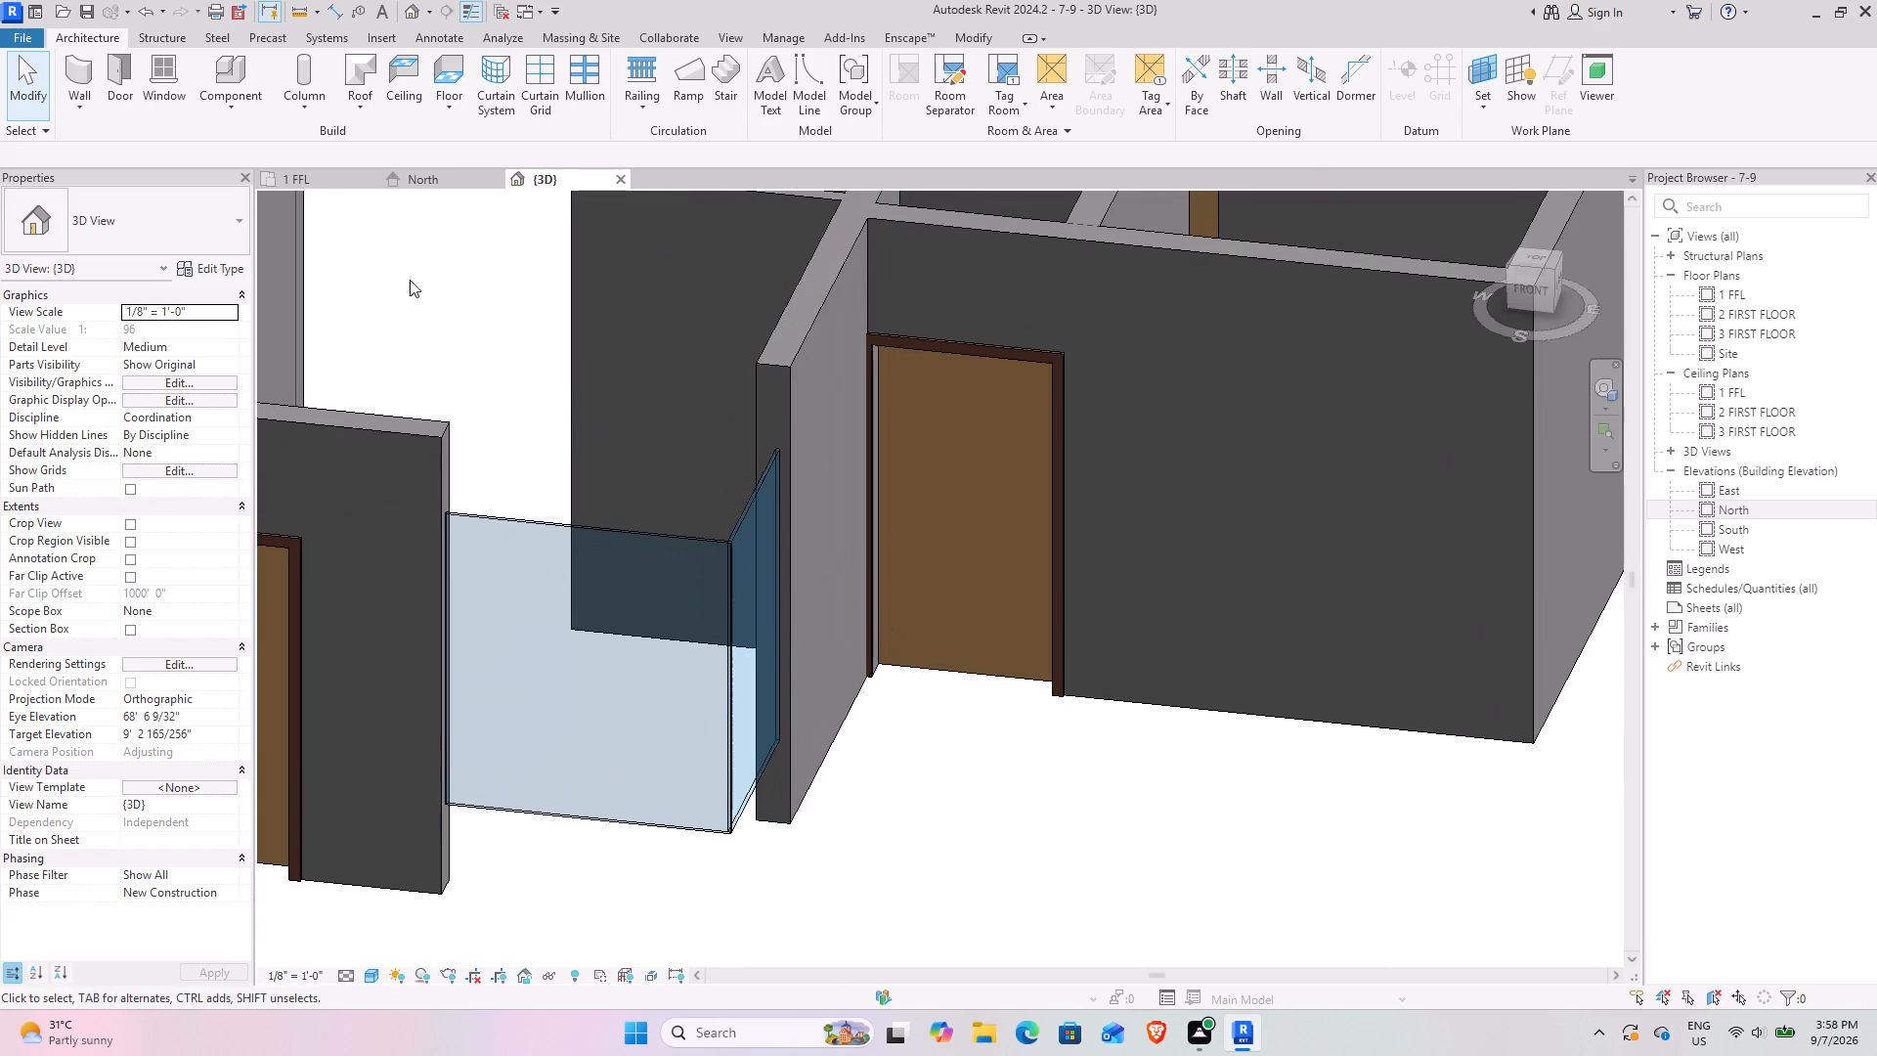
Check the properties of the porch-side corner curtain wall in the 1 FFL plan.
left_click(325, 187)
scroll(649, 662, "down", 3)
middle_click_drag(705, 686, 718, 638)
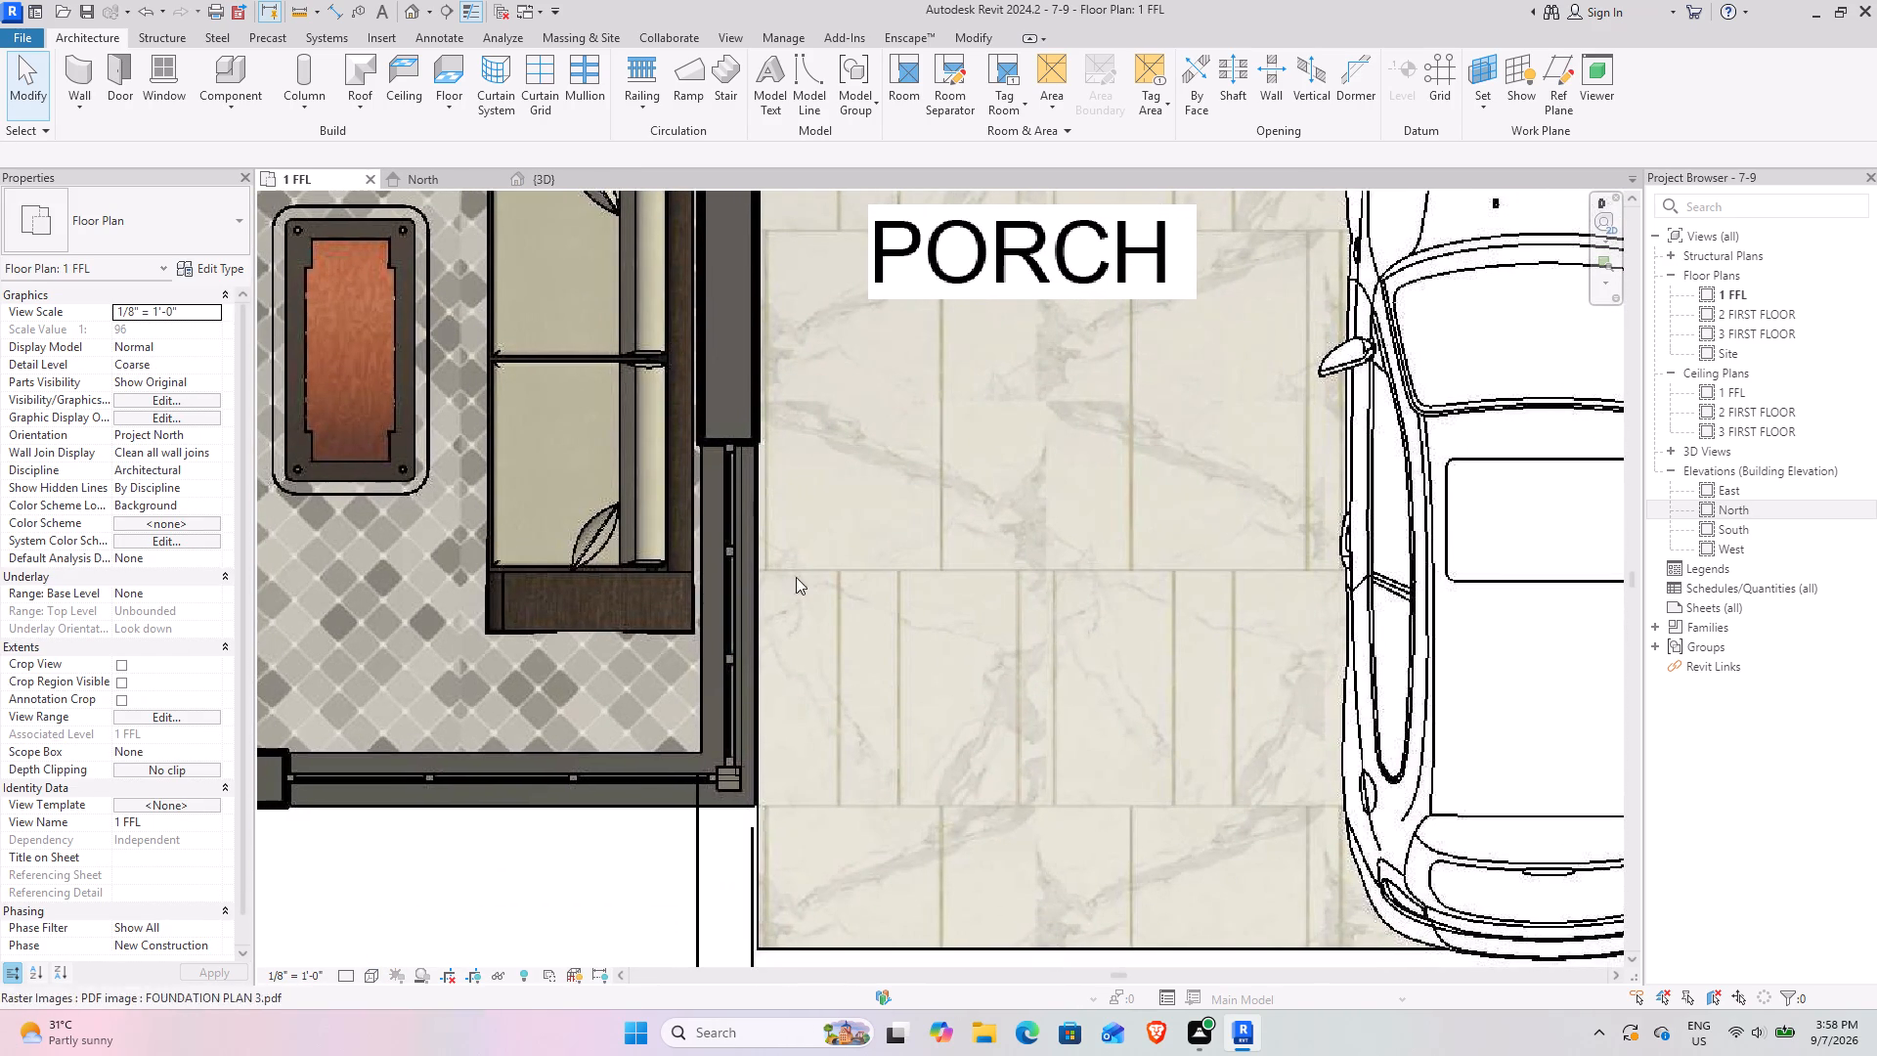
left_click(740, 620)
scroll(737, 619, "up", 9)
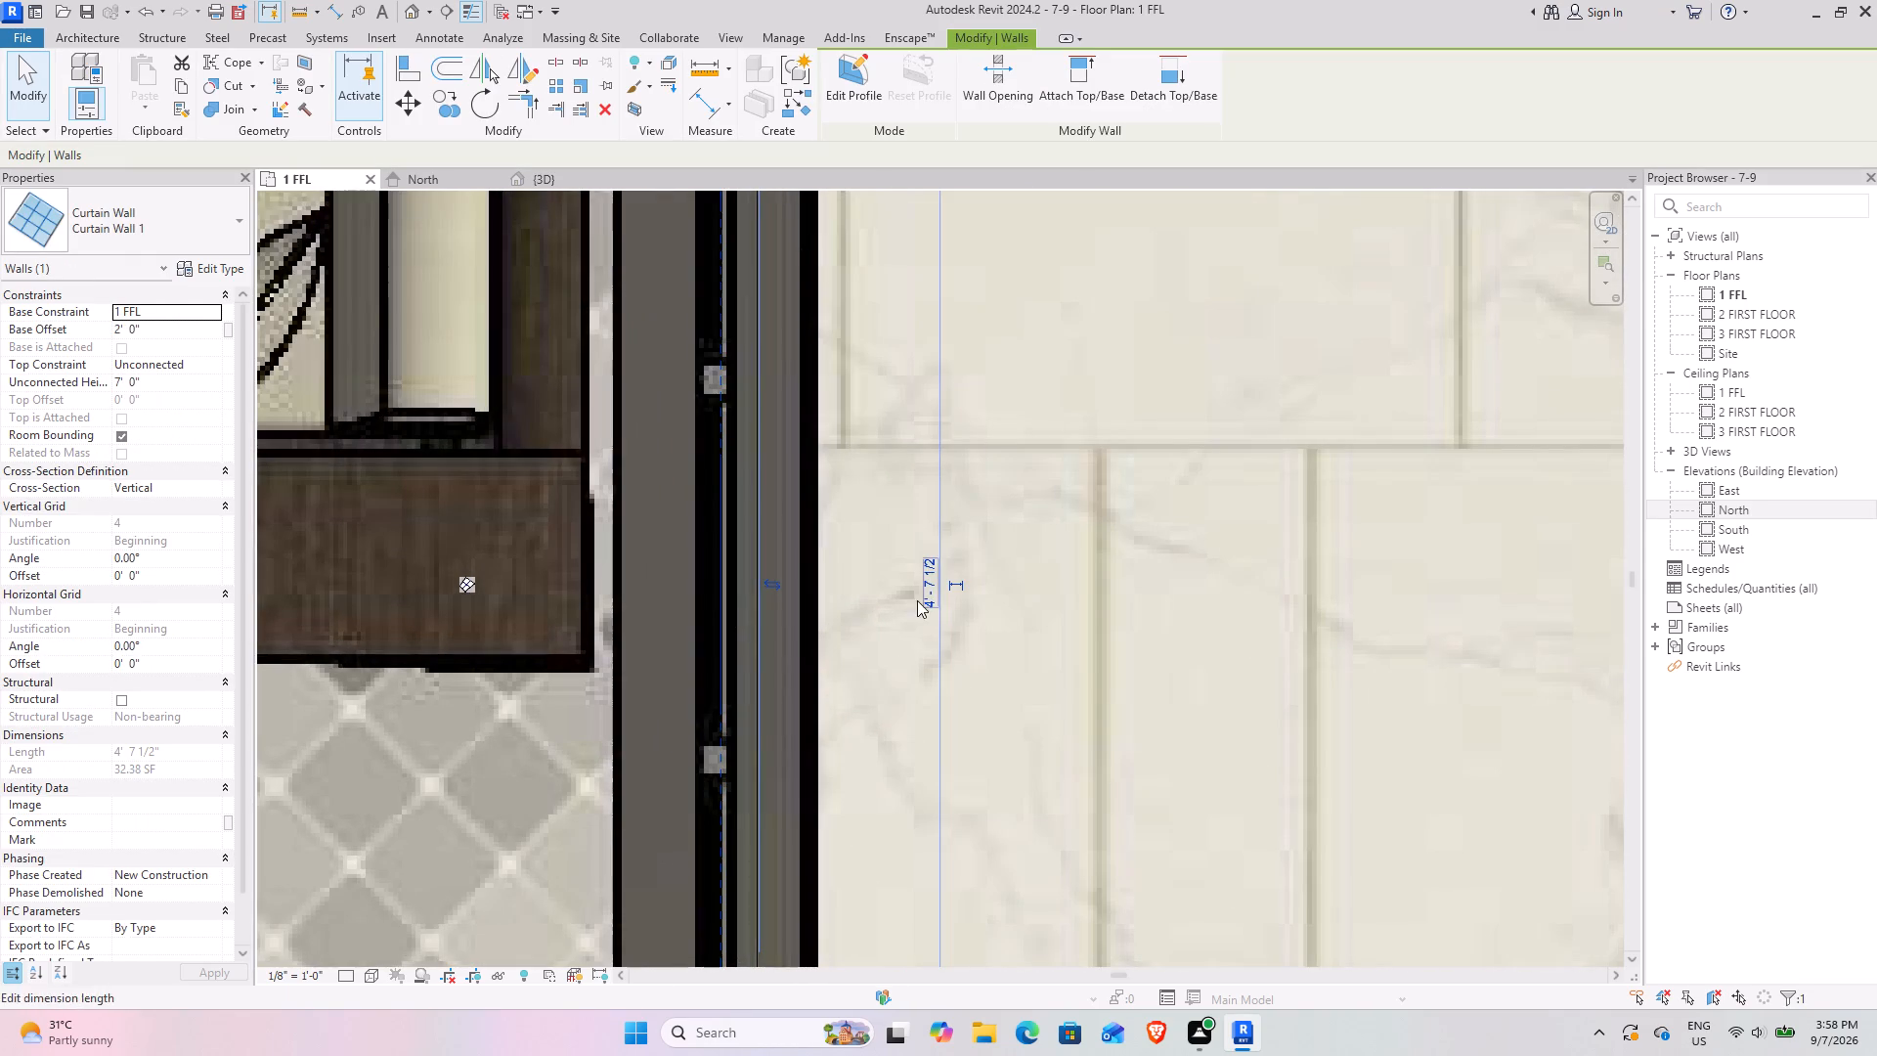
scroll(906, 704, "down", 4)
scroll(1000, 655, "down", 4)
middle_click_drag(1013, 689, 817, 644)
left_click(997, 720)
key("Escape")
key("Escape")
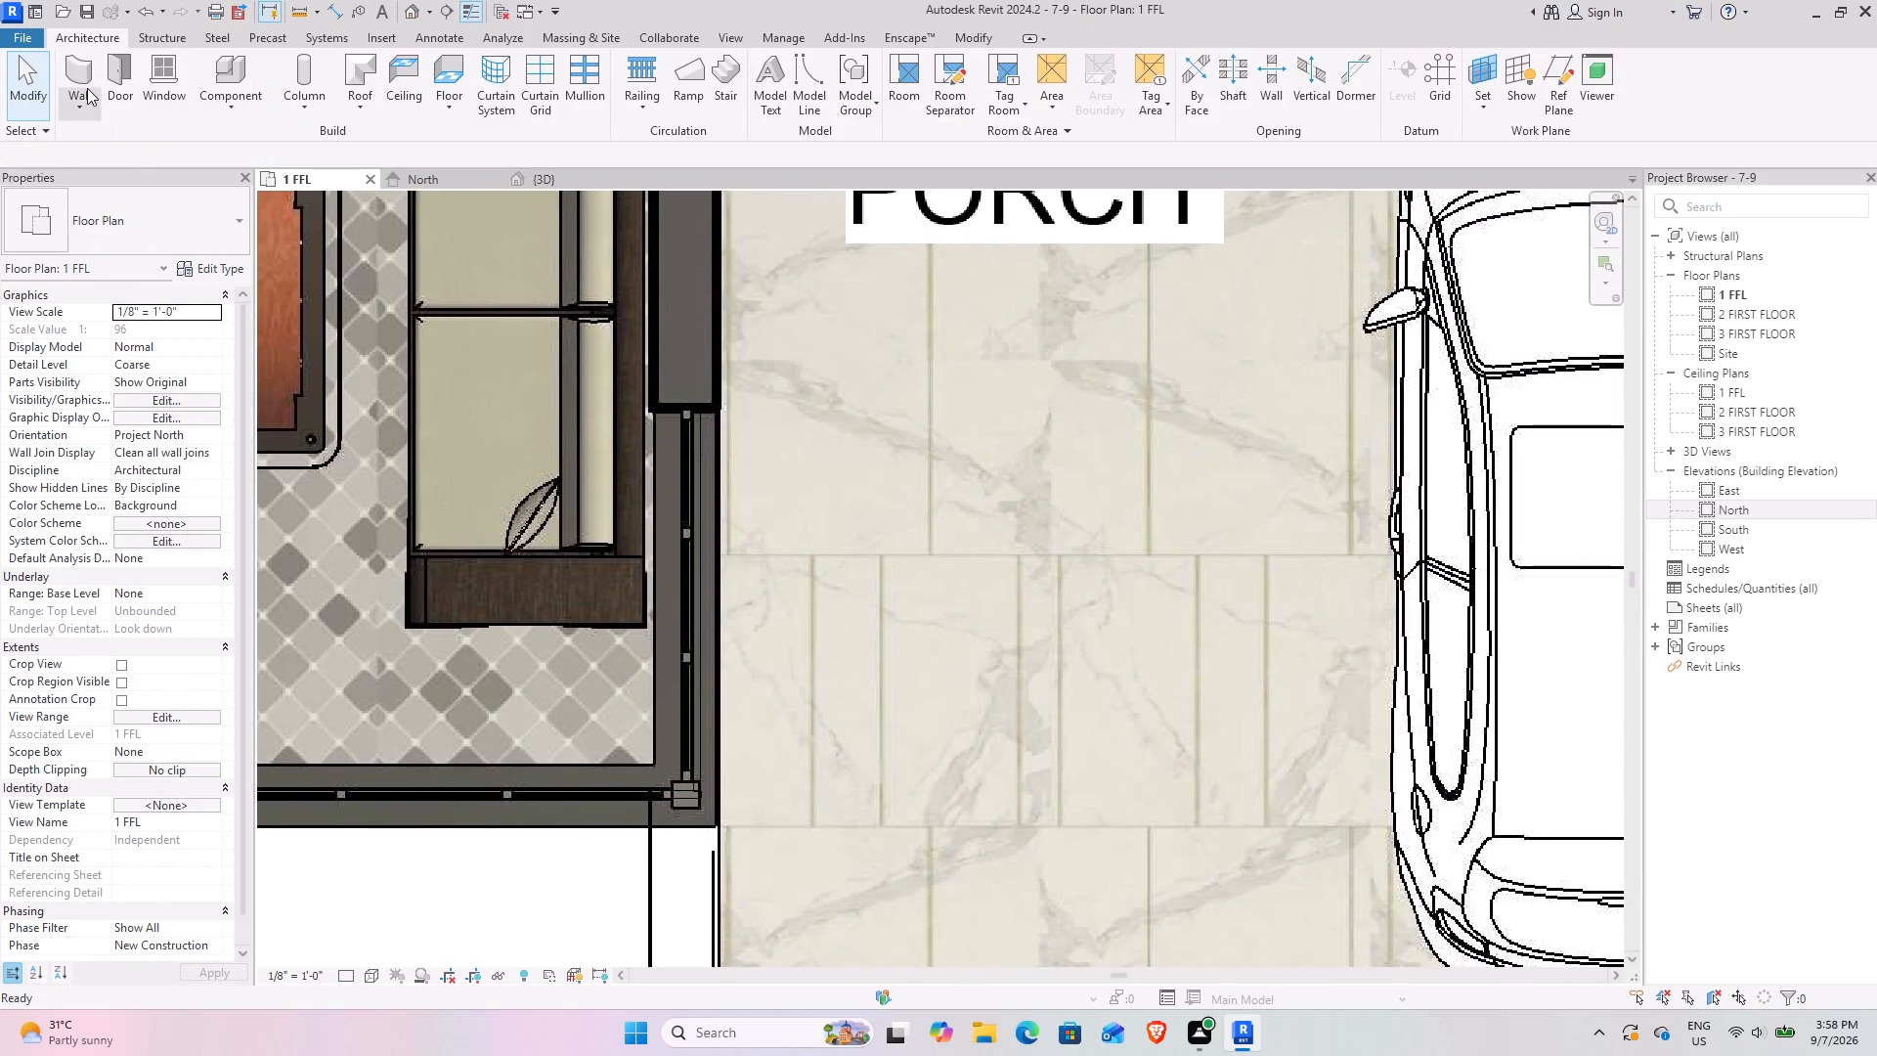
Draw a 9" wall, 2' unconnected height, location line Finish Face: Exterior, along the porch-side curtain wall from the solid wall's end to the front face.
left_click(79, 74)
left_click(99, 233)
scroll(108, 357, "up", 4)
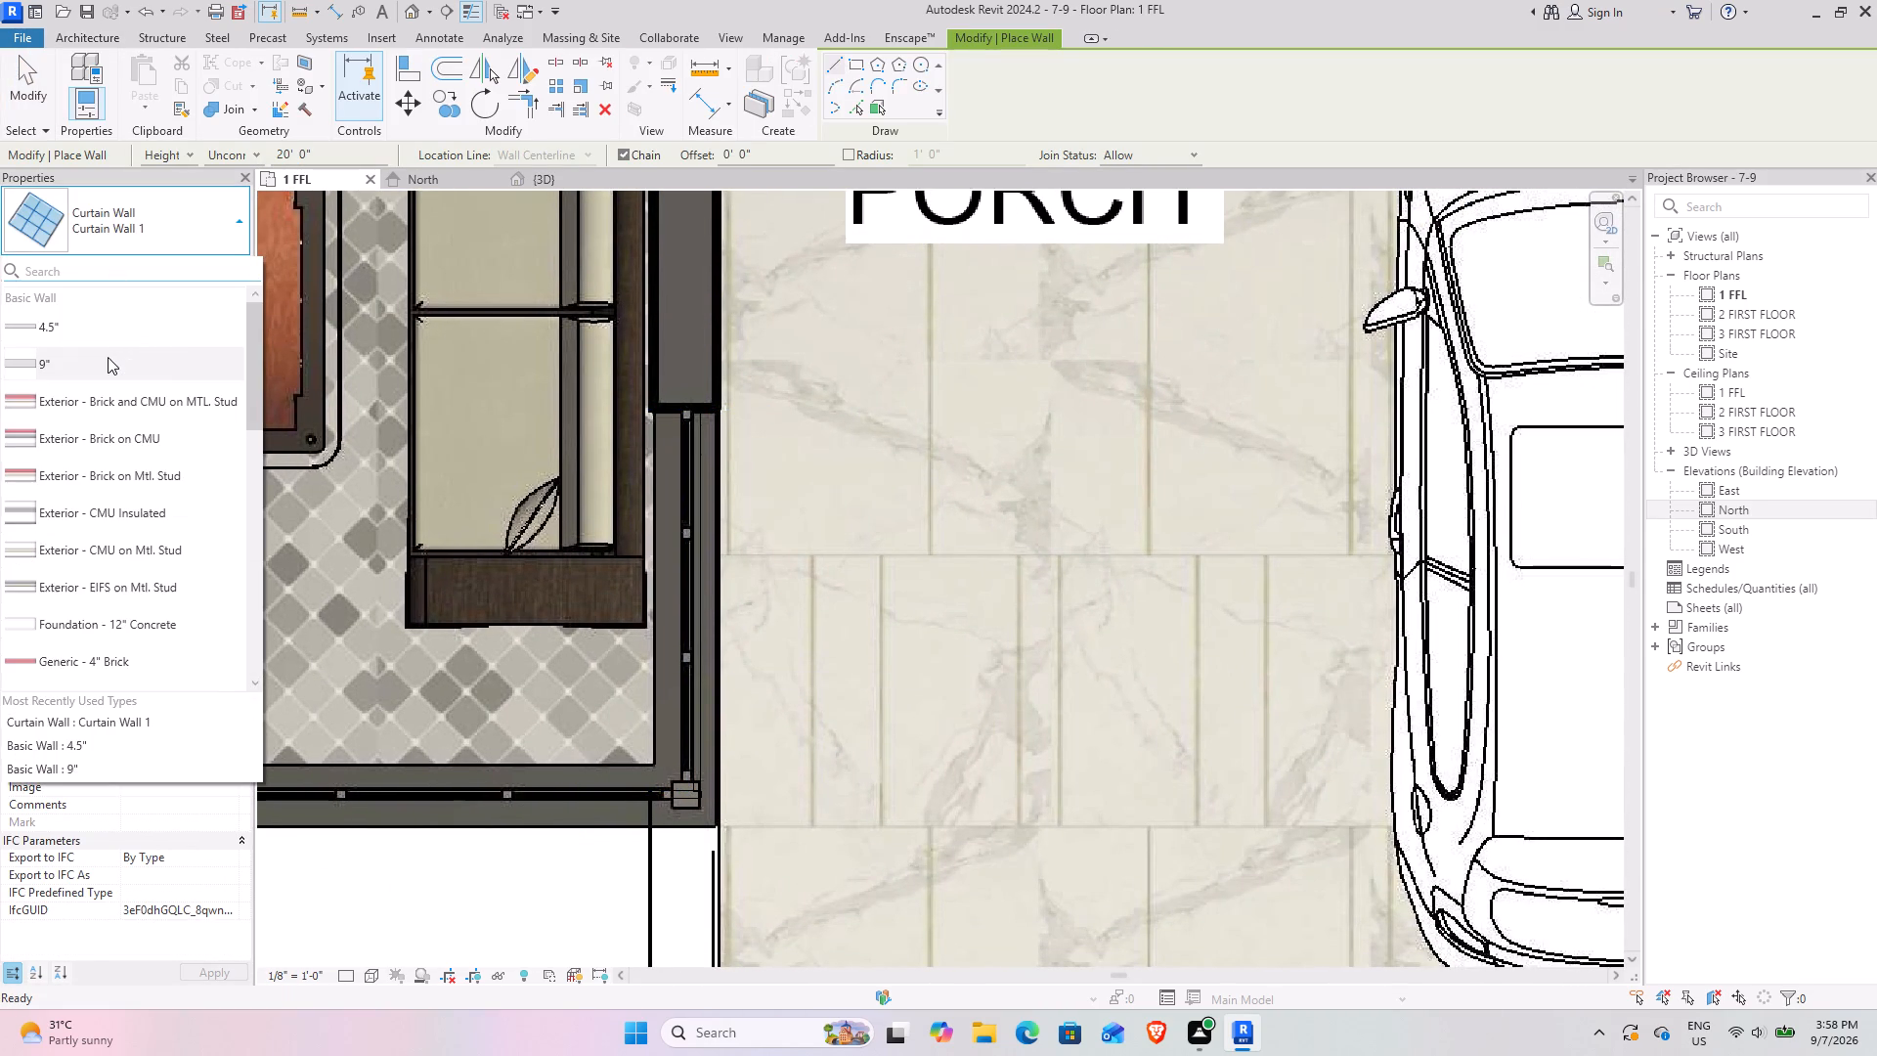
left_click(71, 378)
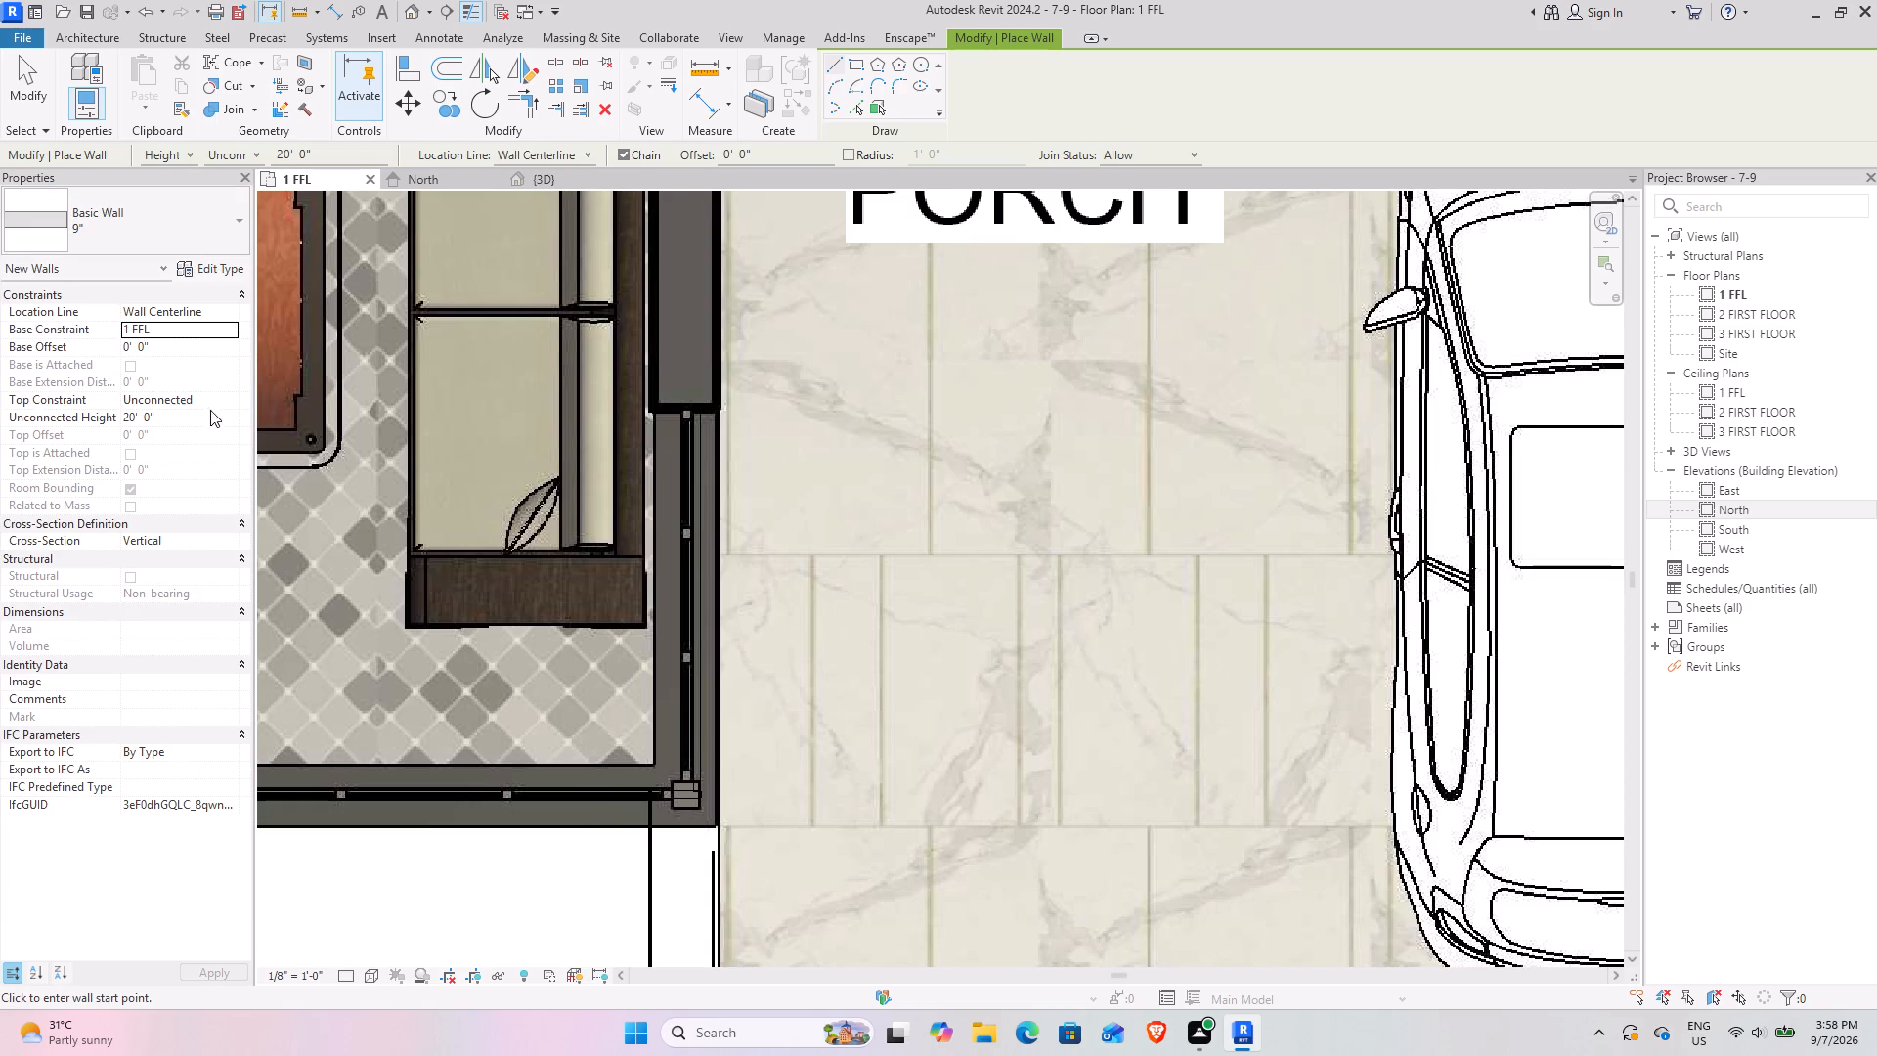
scroll(175, 351, "up", 3)
left_click(181, 419)
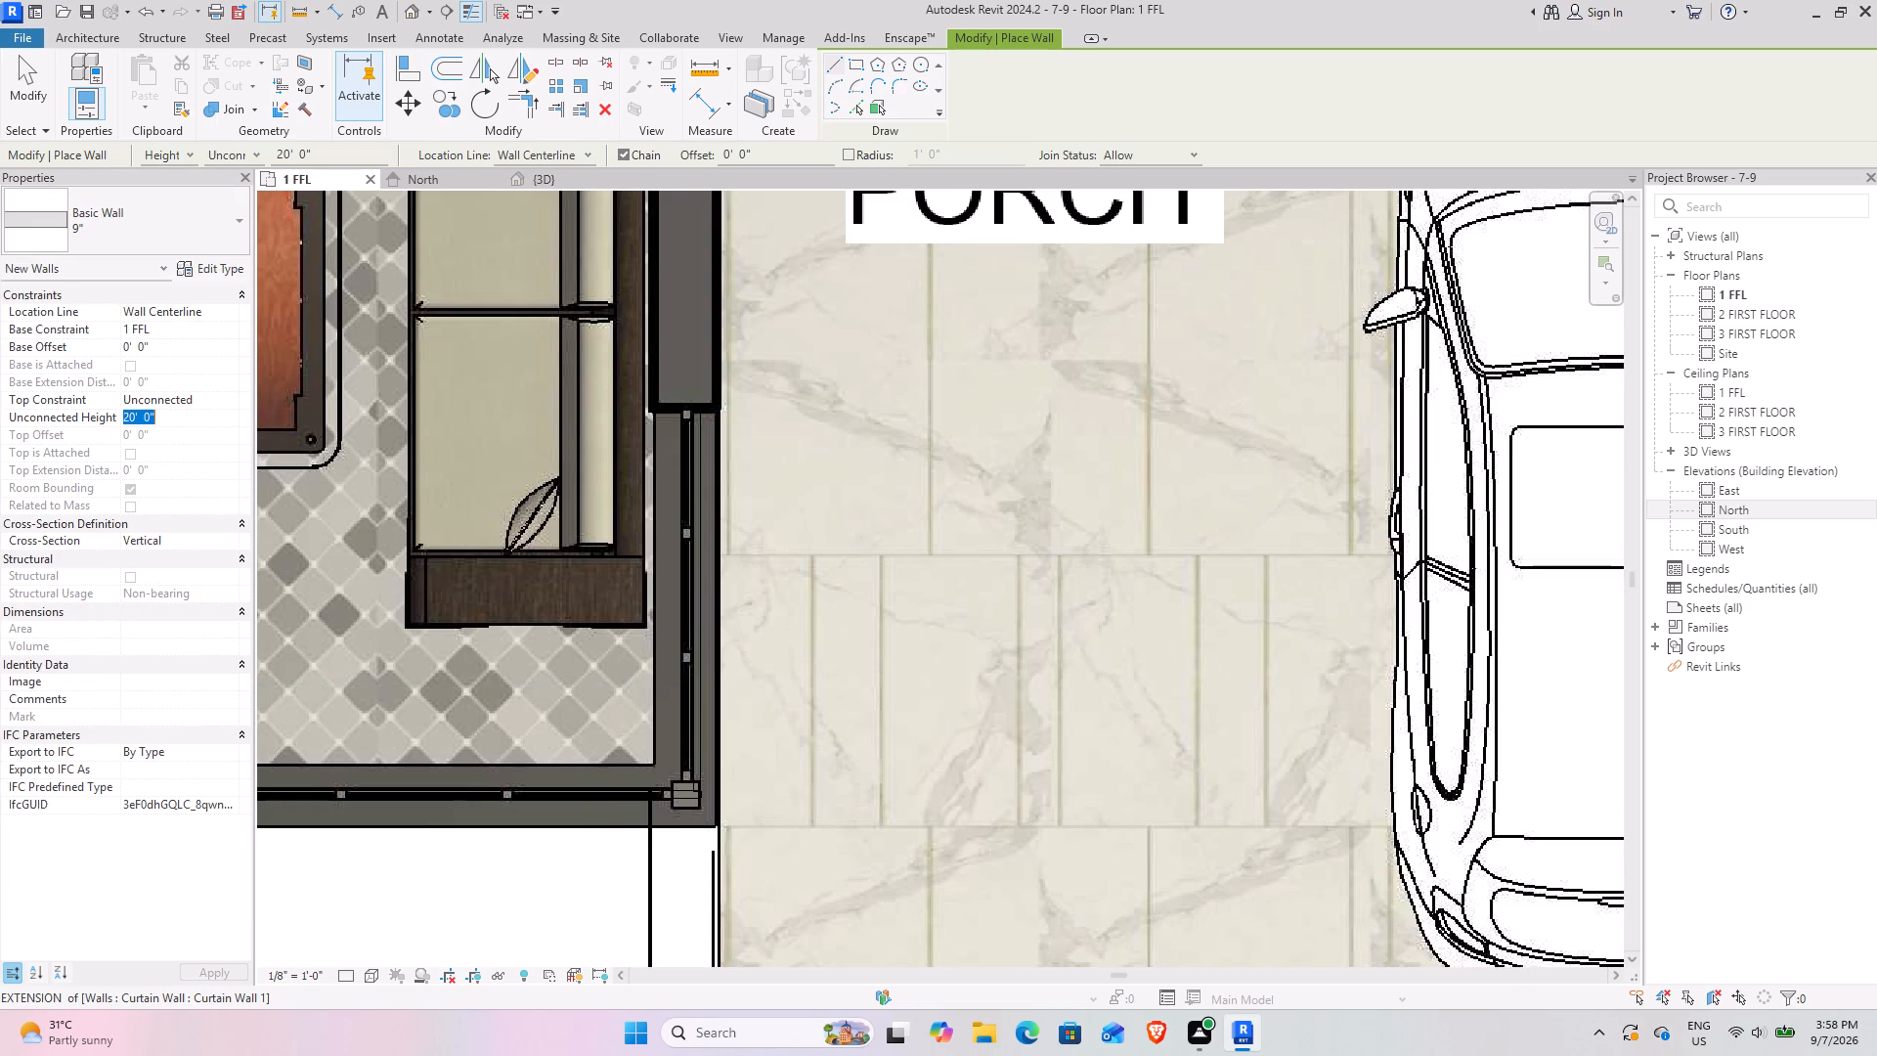
key("2")
key("Return")
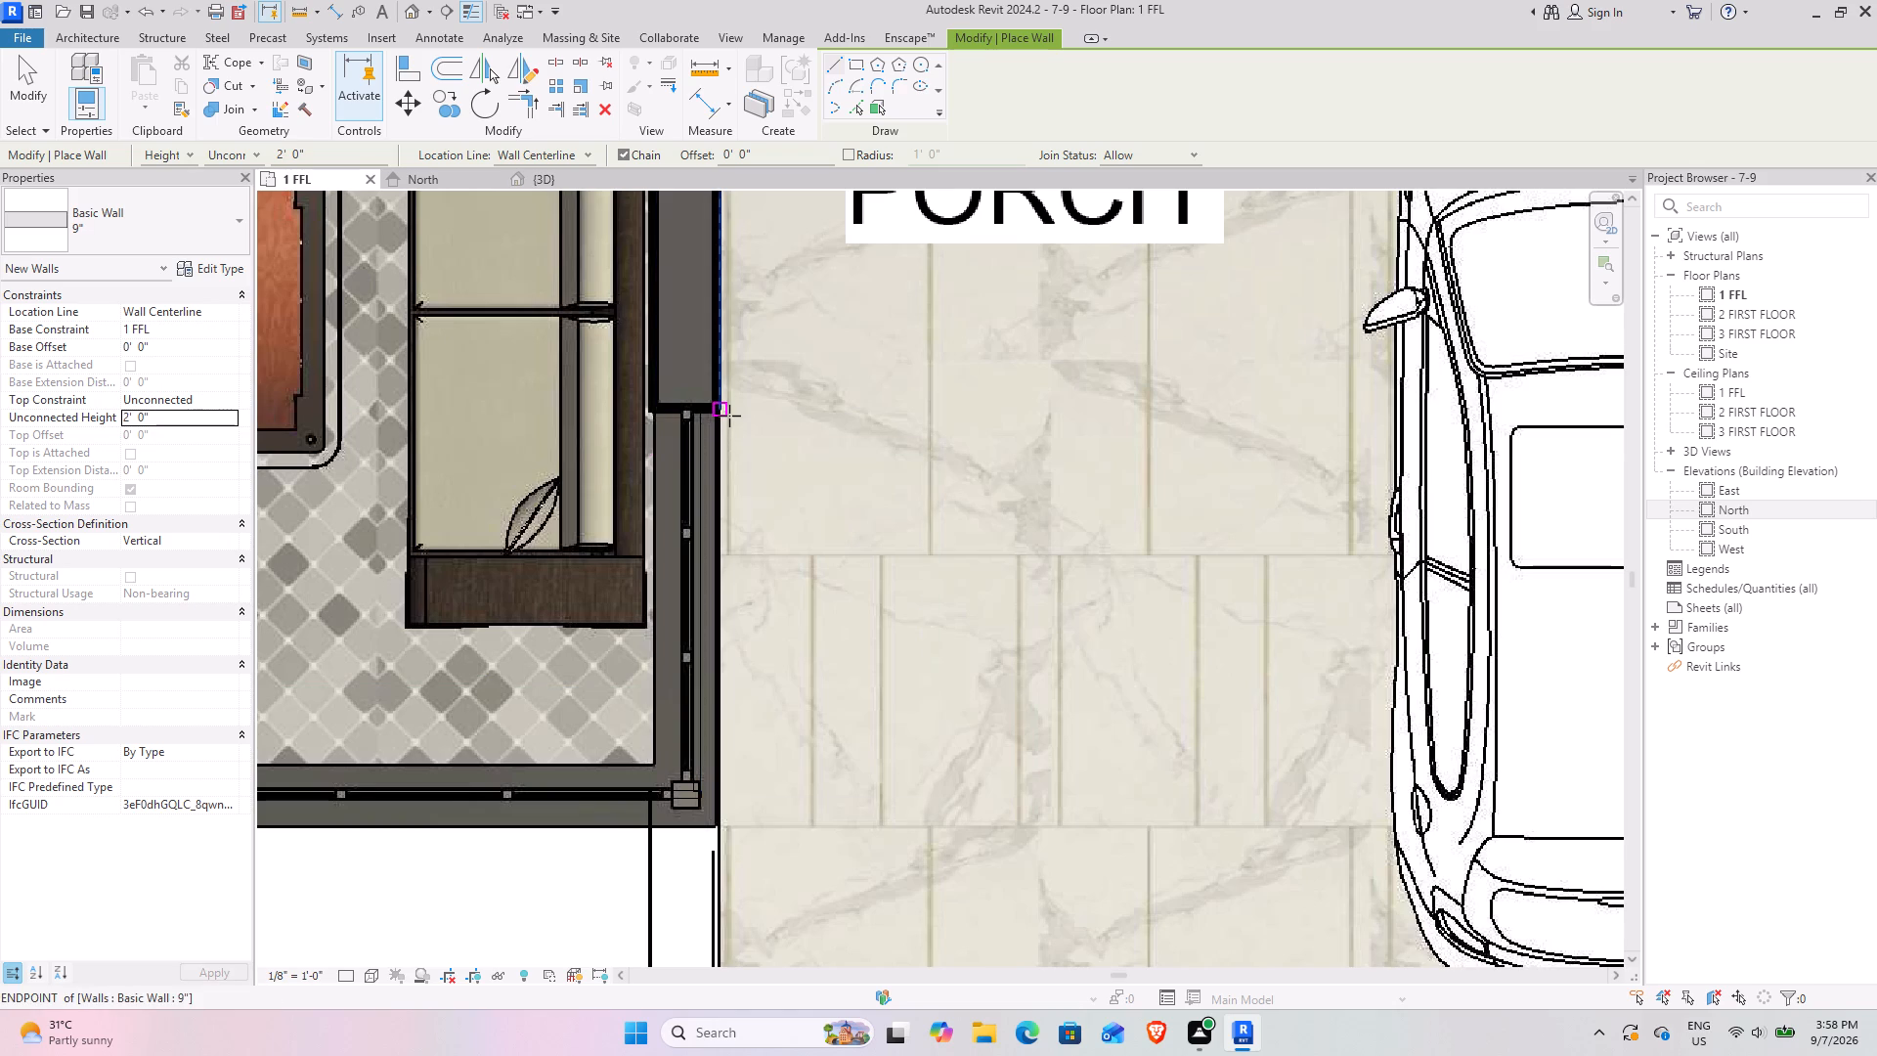
left_click(656, 414)
key("Escape")
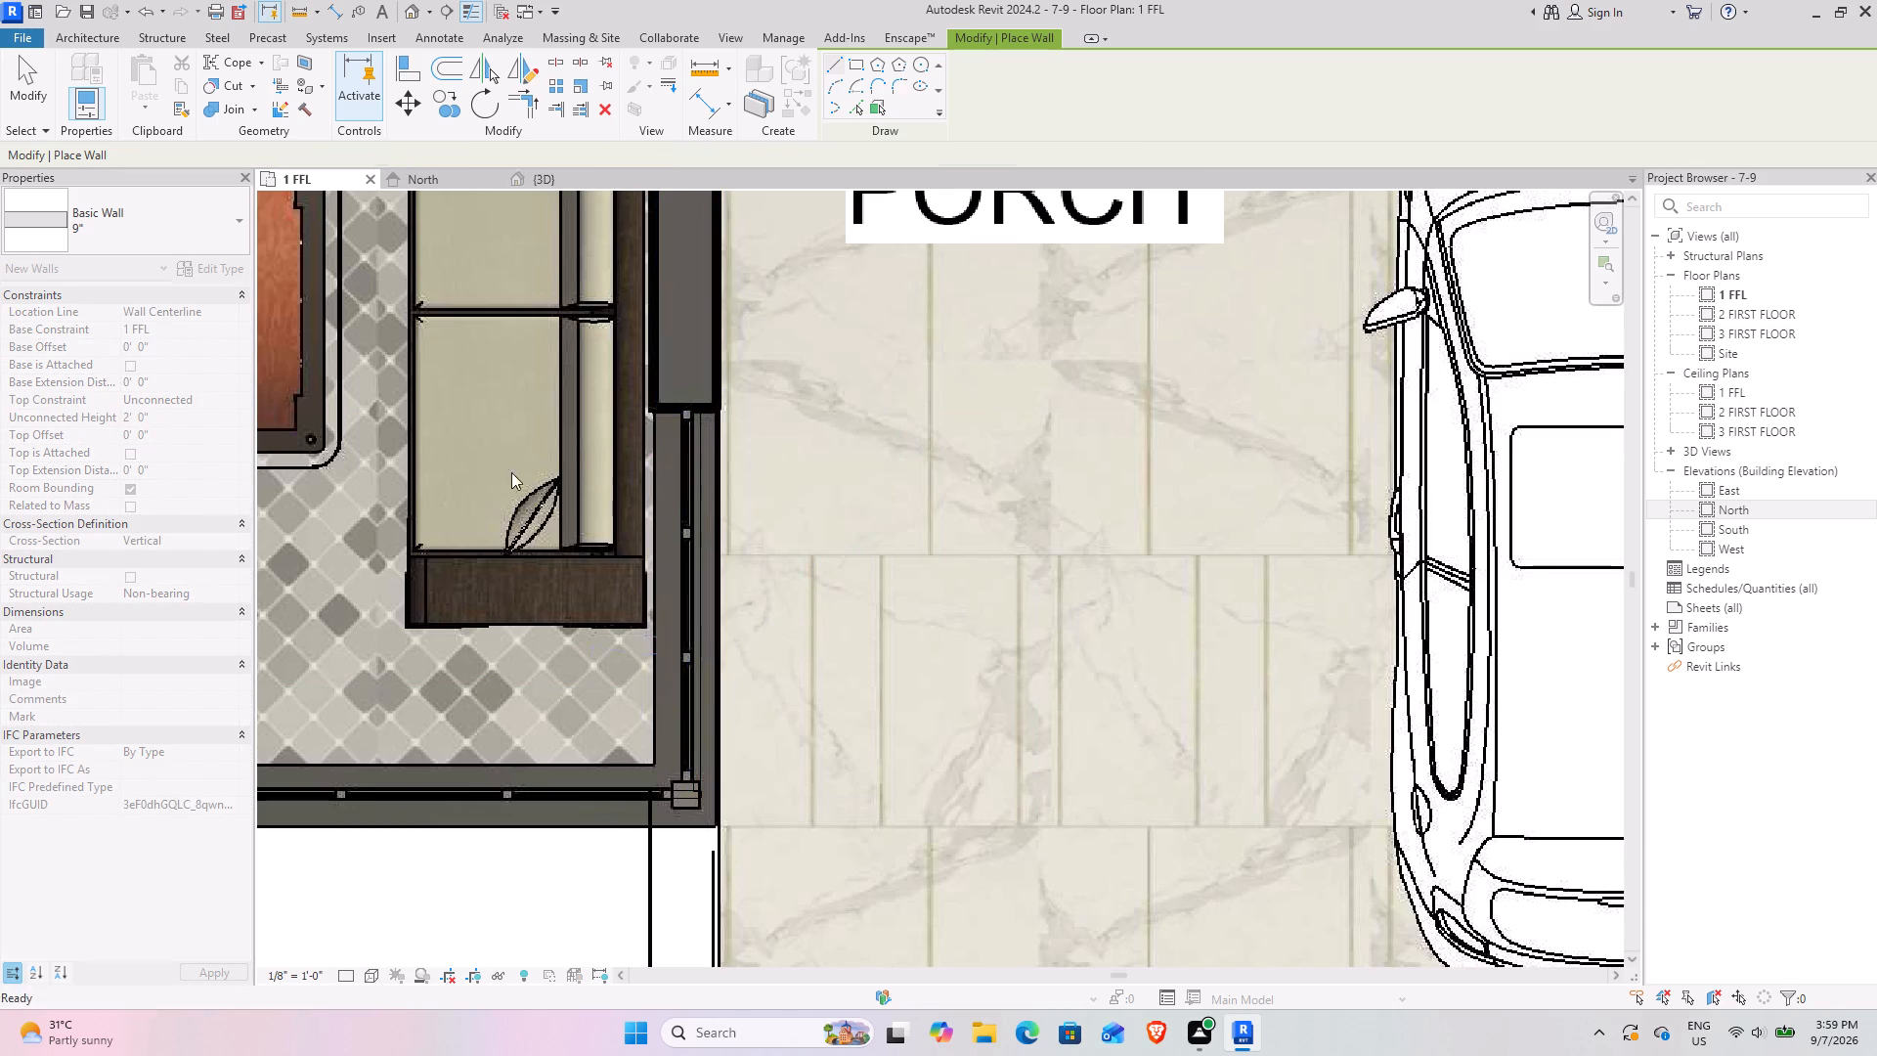
left_click(551, 151)
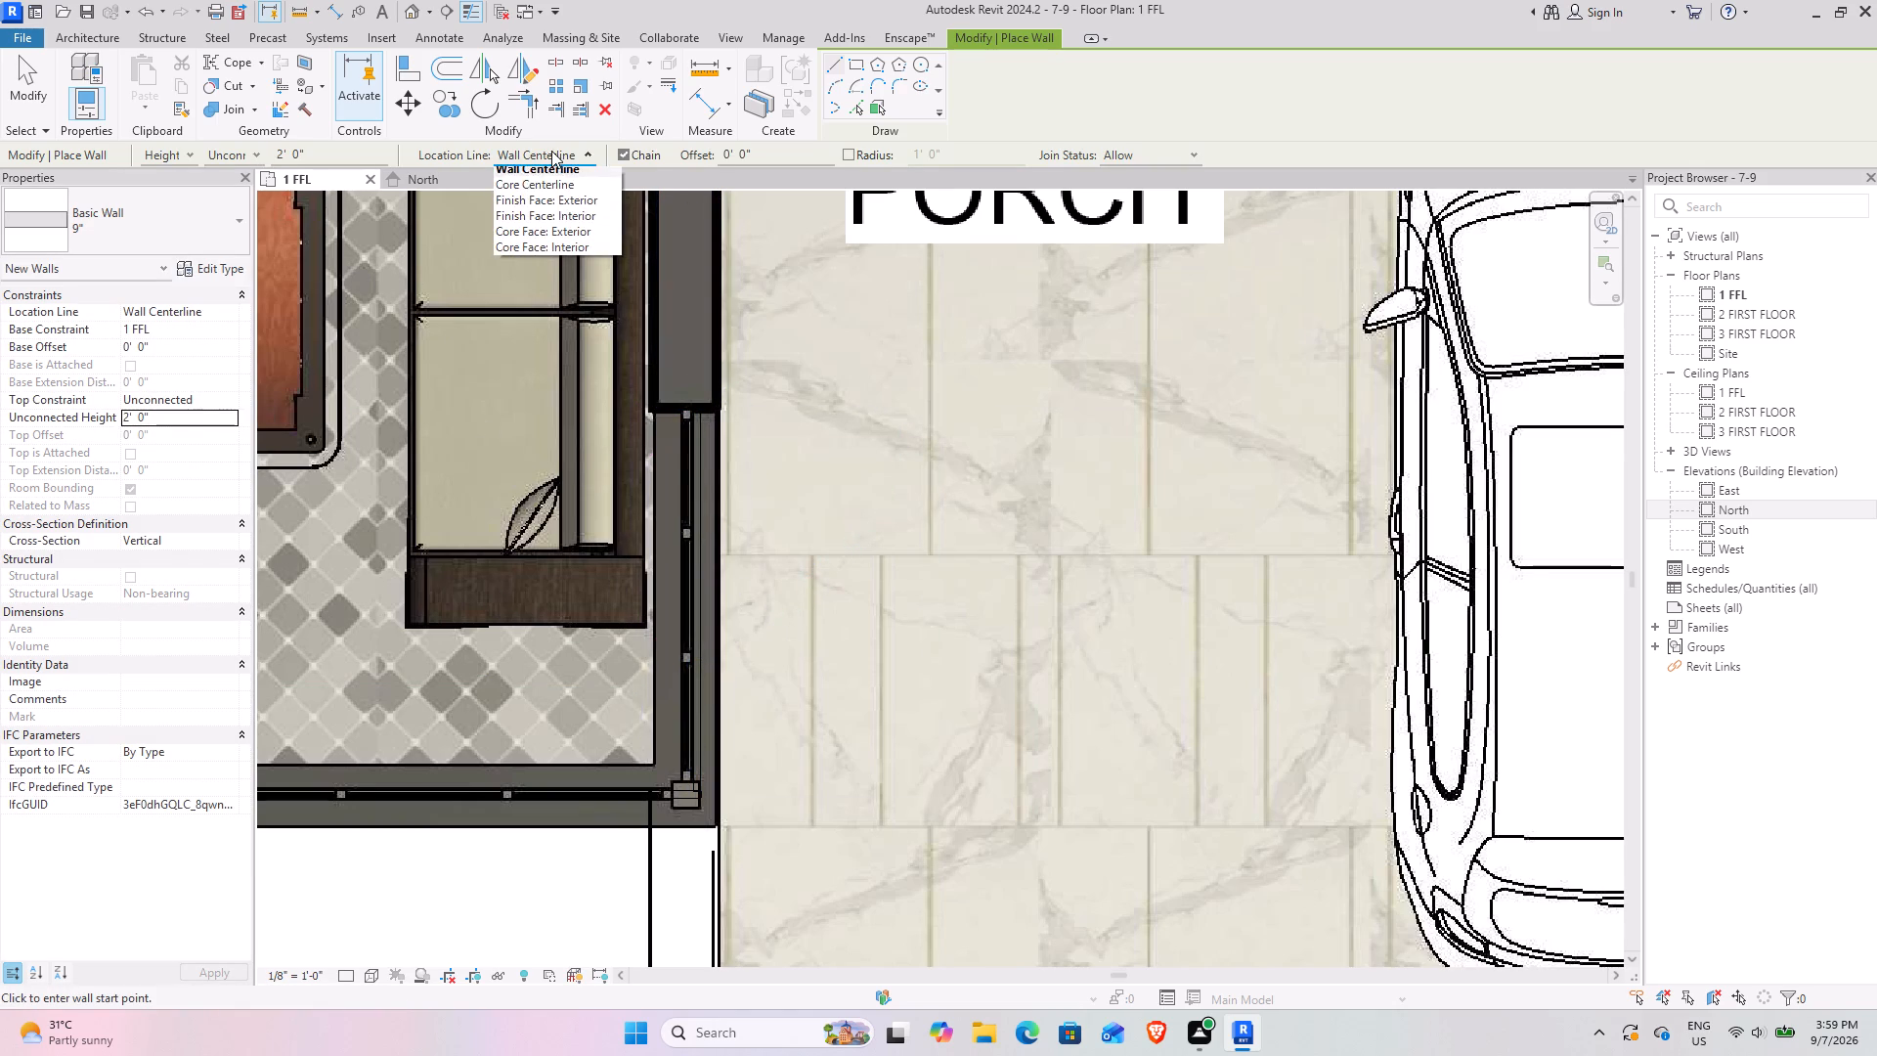
left_click(553, 207)
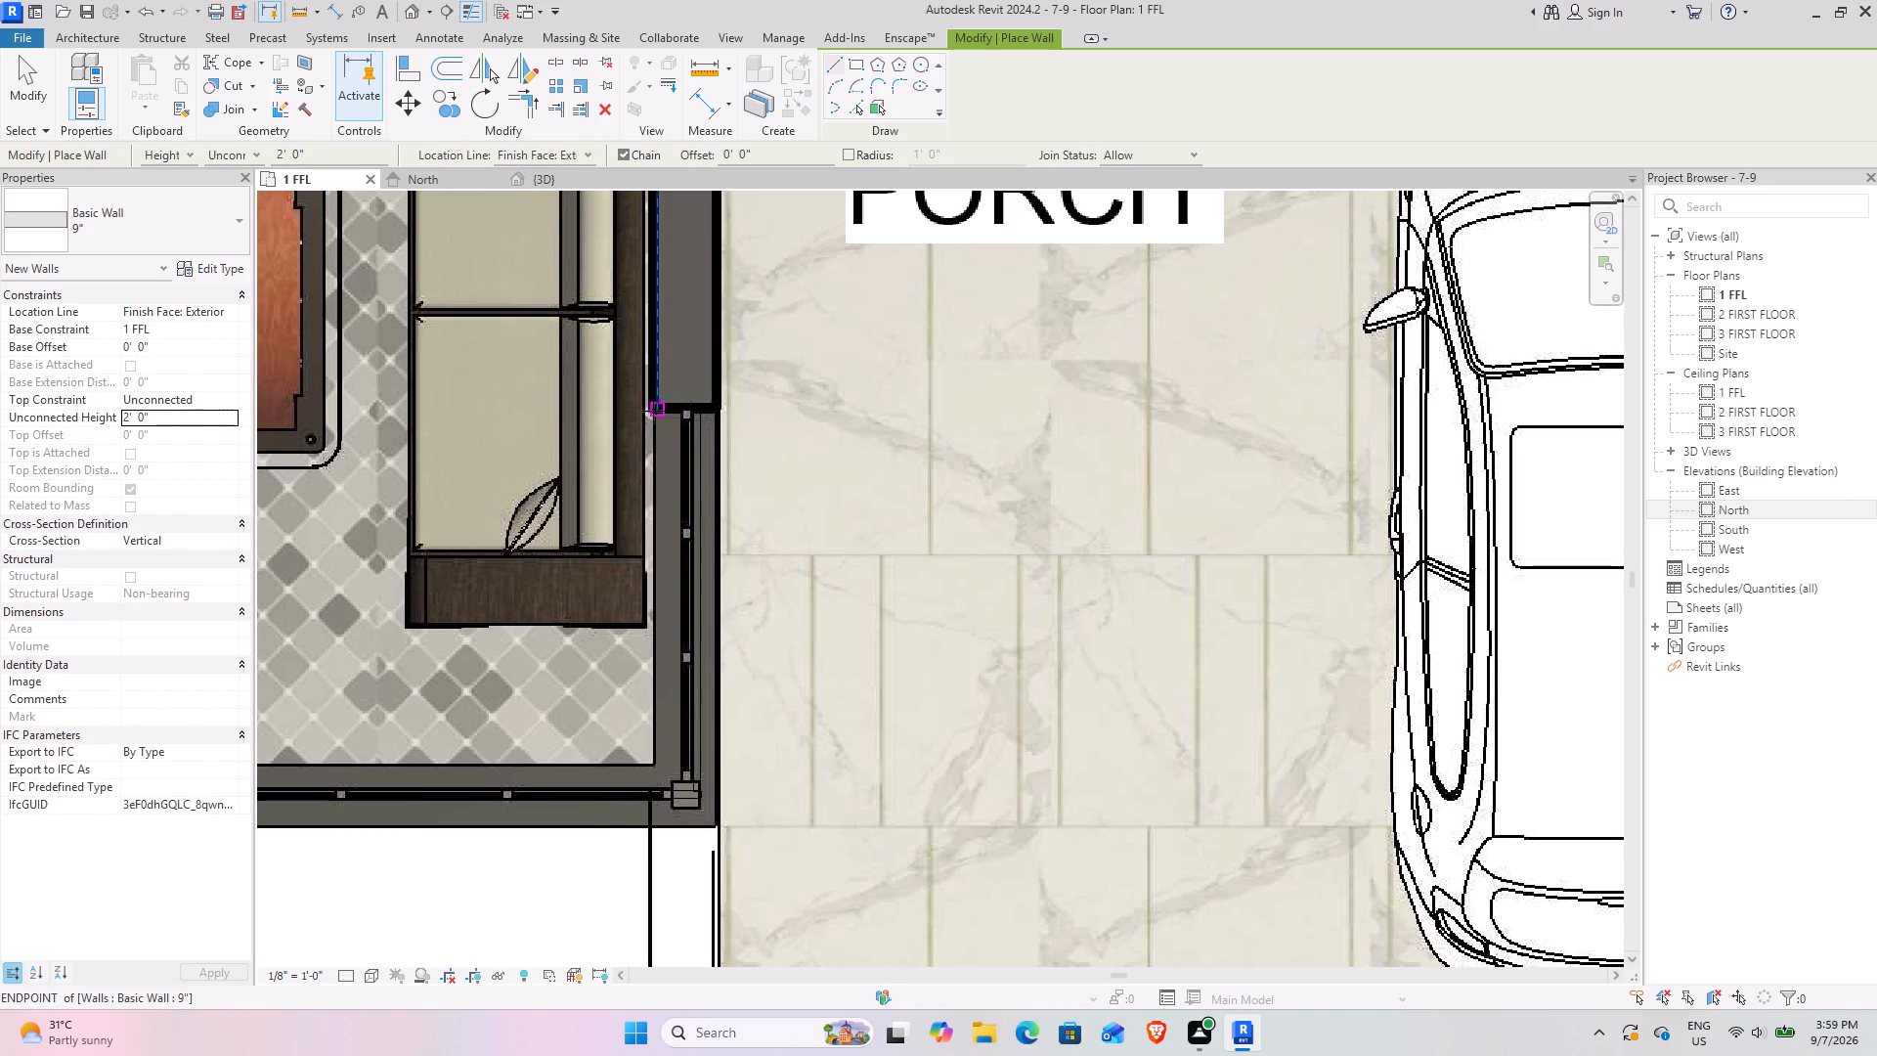
left_click(653, 410)
key("space")
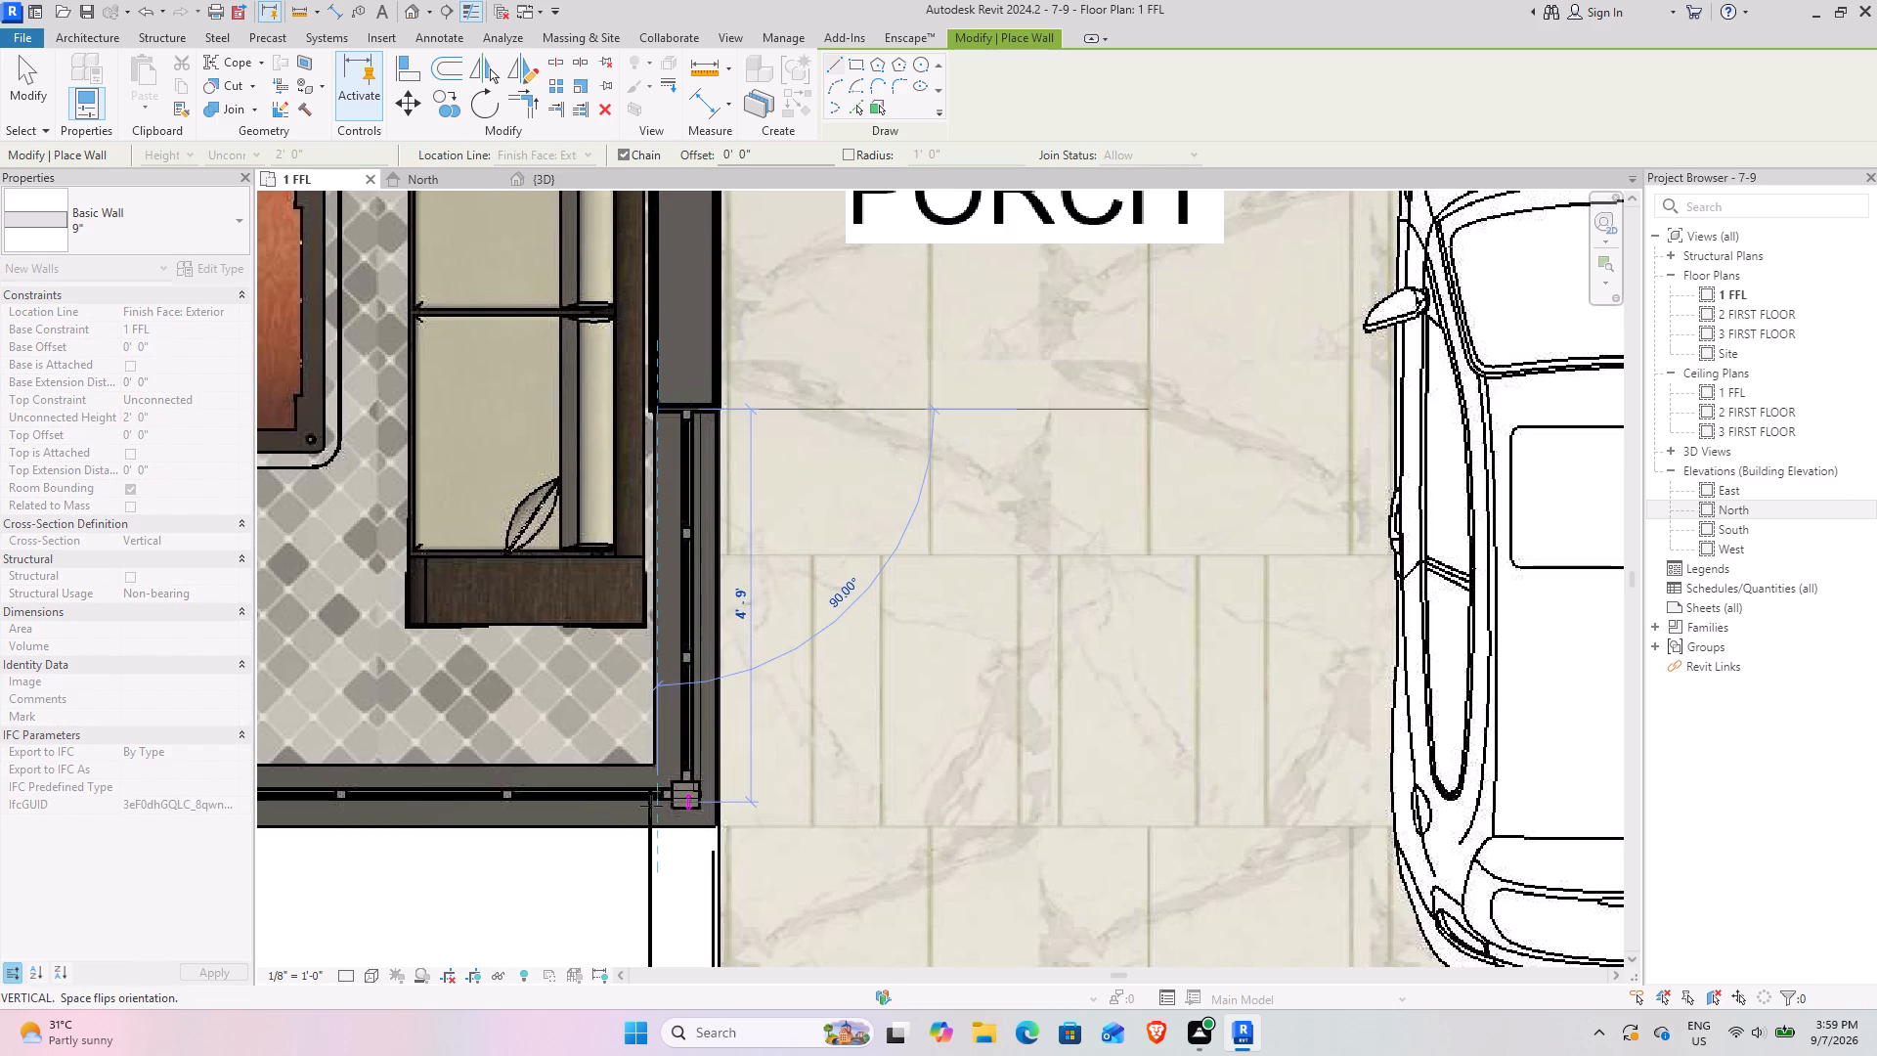
scroll(650, 830, "up", 12)
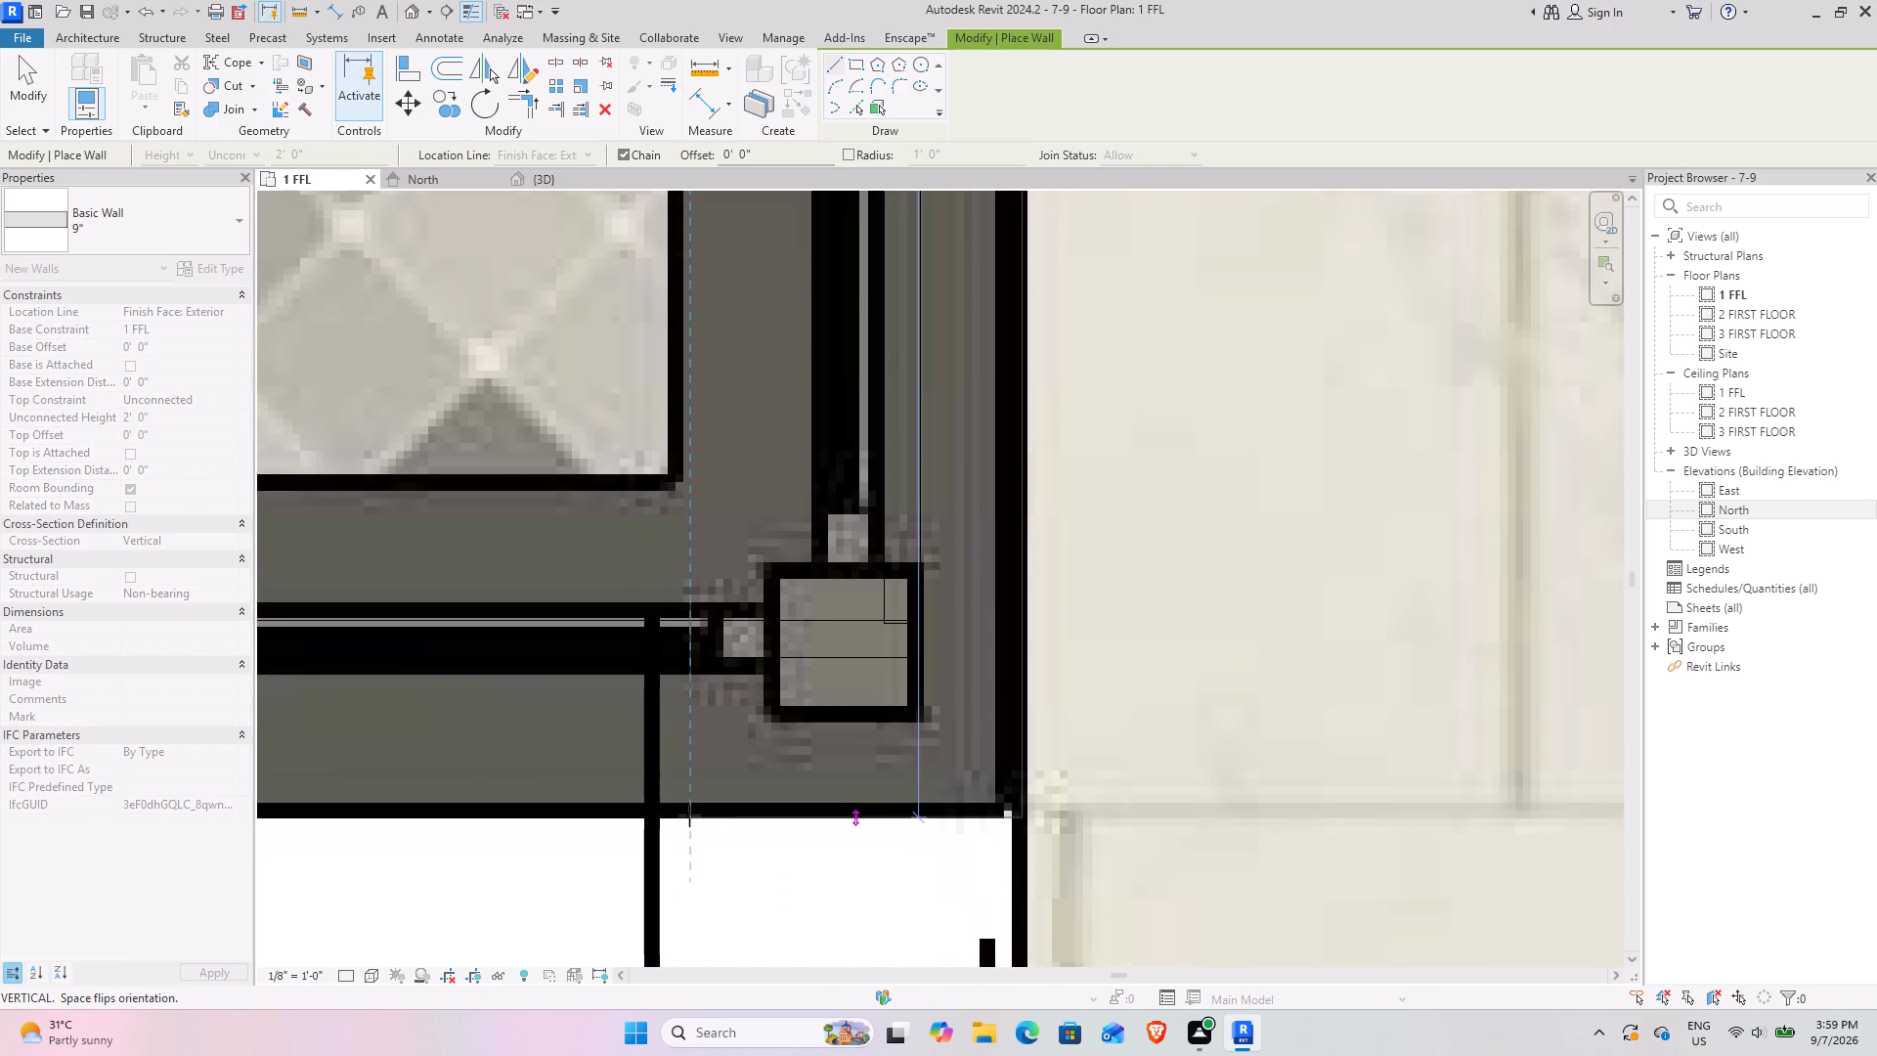
left_click(689, 815)
Continue the 2' high 9" wall along the front curtain wall from the corner to the solid wall's end beside the door.
scroll(472, 824, "down", 8)
middle_click_drag(494, 809, 729, 809)
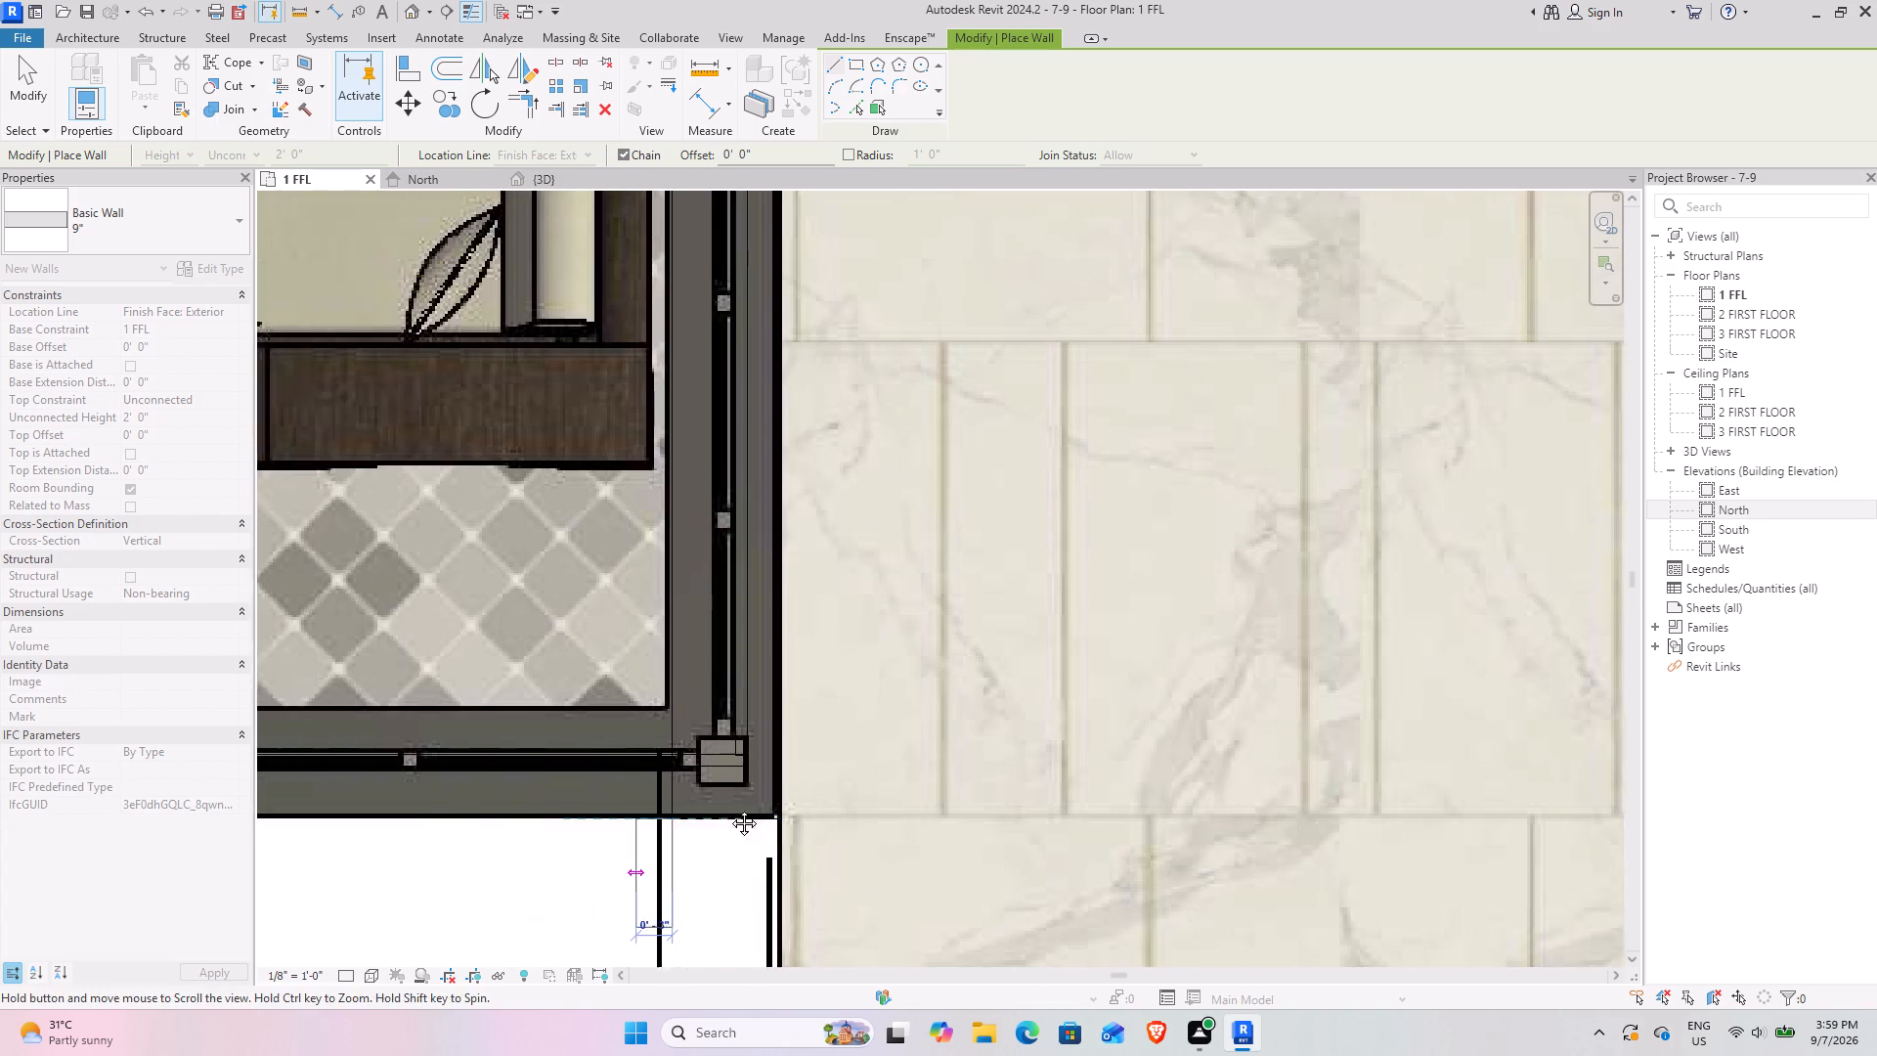
middle_click_drag(729, 809, 978, 801)
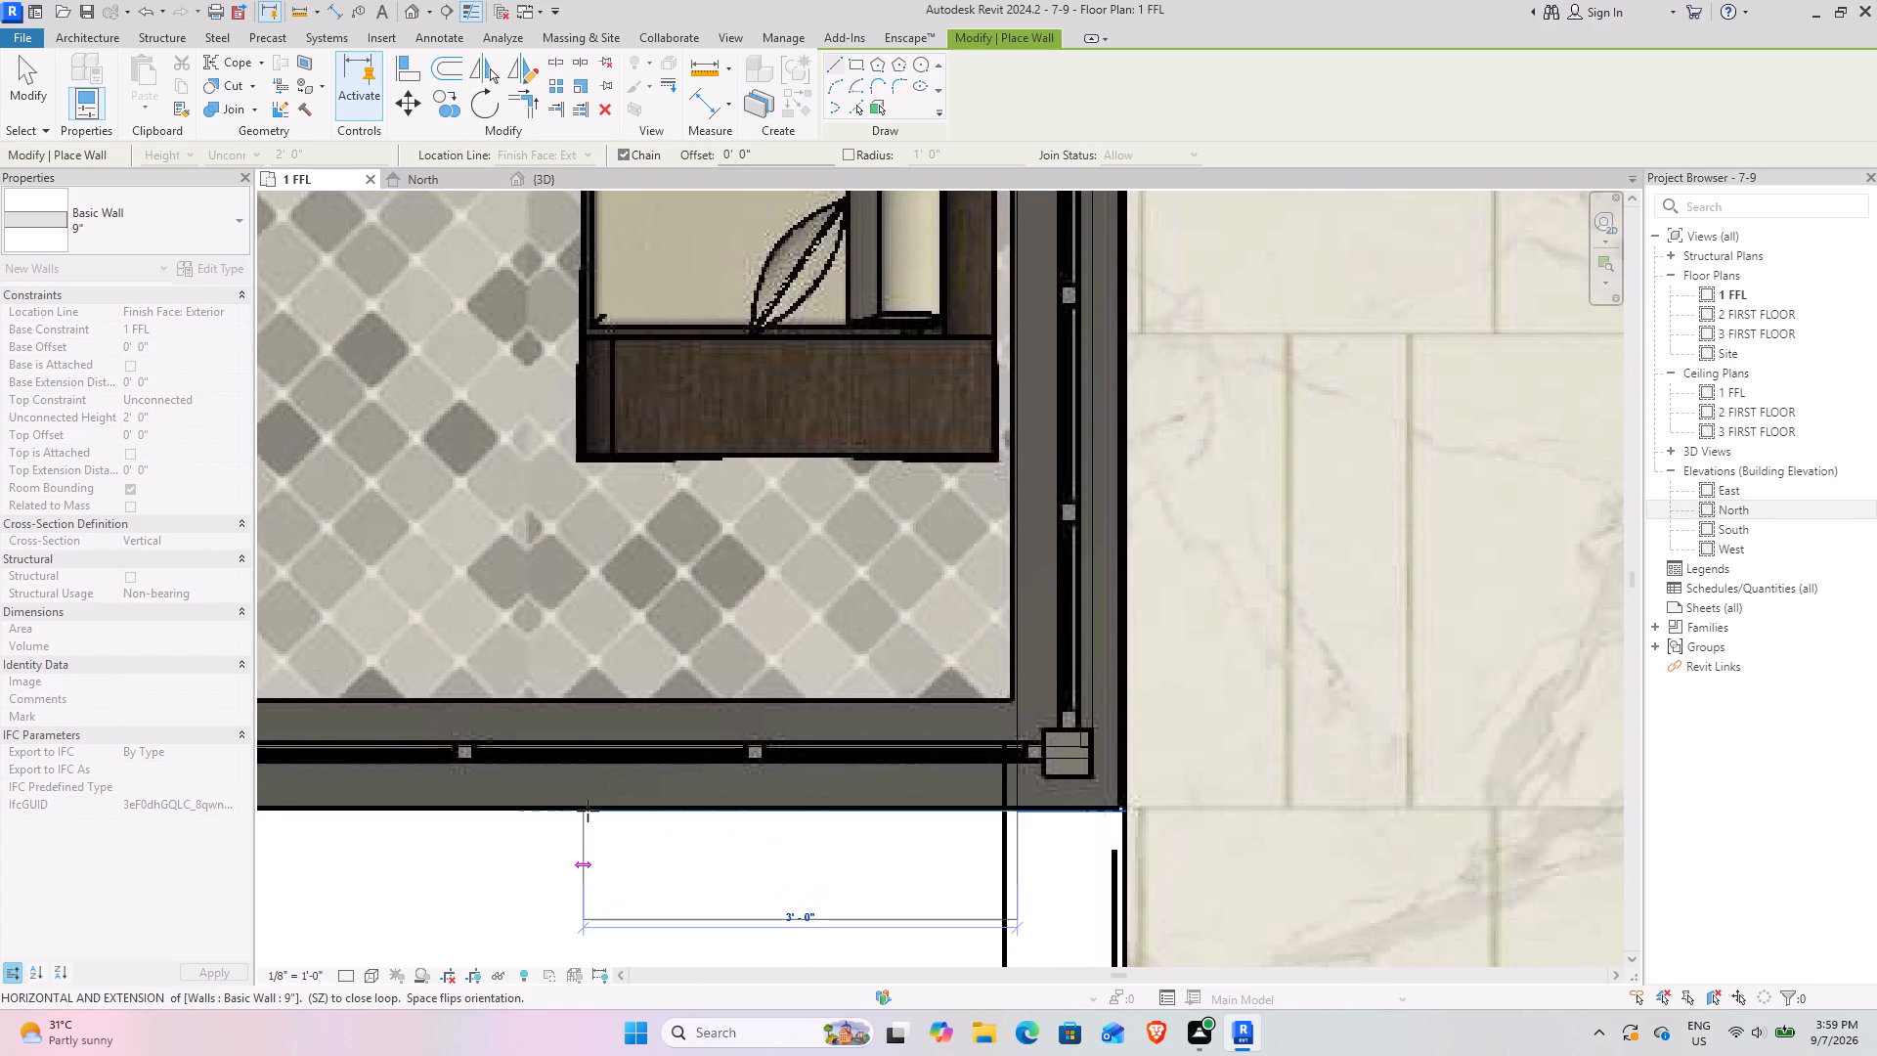
key("space")
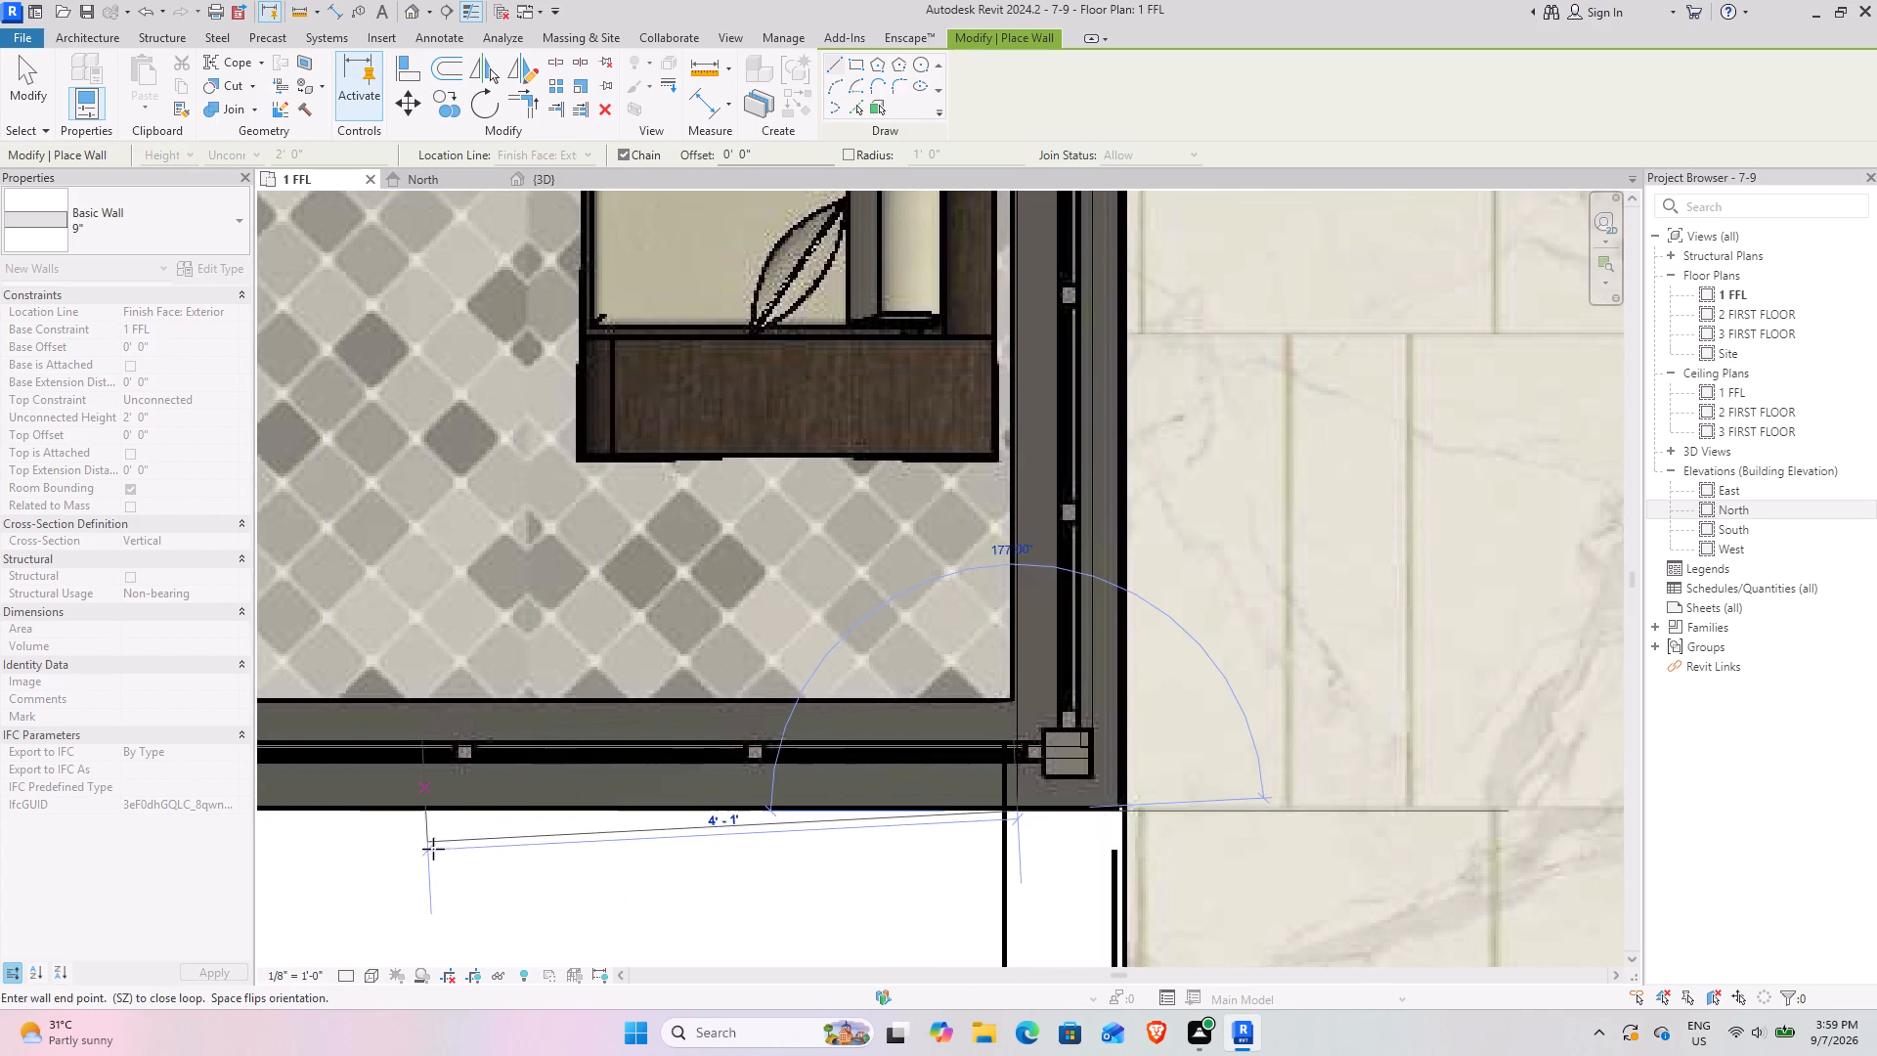
middle_click_drag(418, 800, 1117, 753)
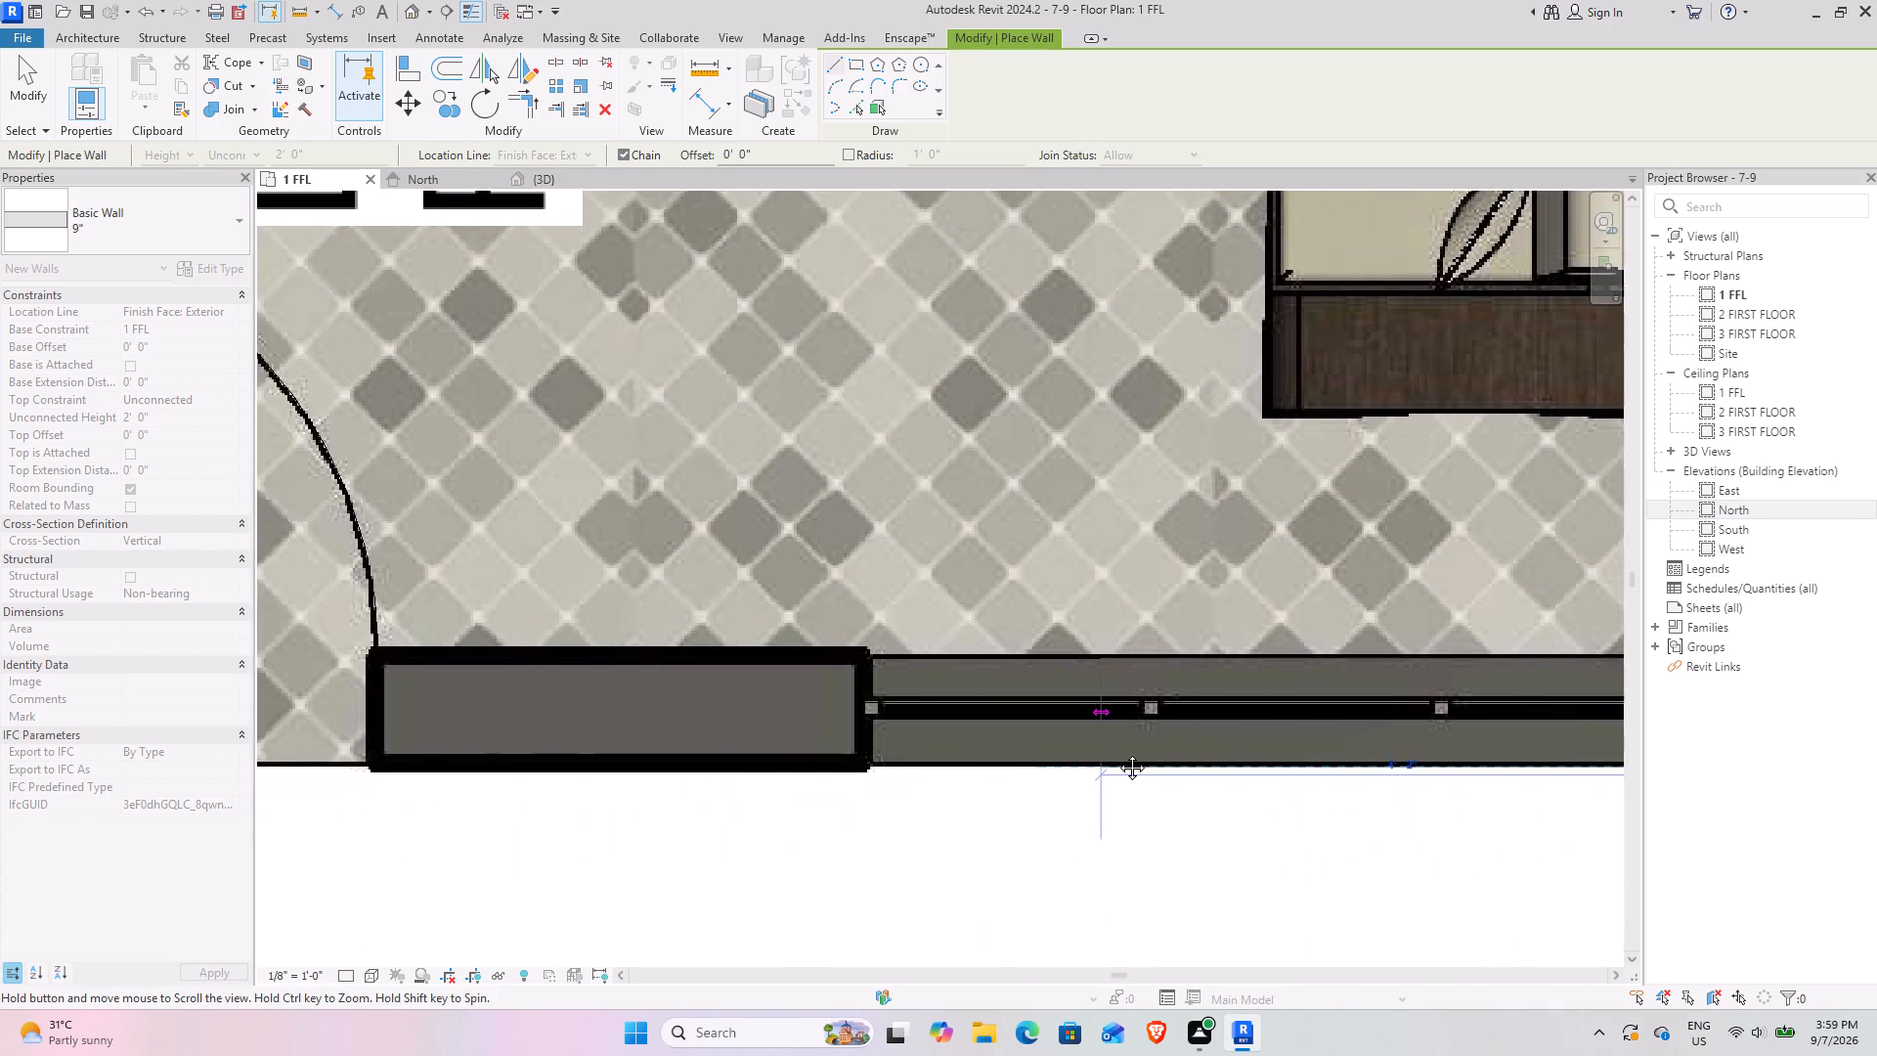
middle_click_drag(1117, 753, 1063, 745)
left_click(817, 750)
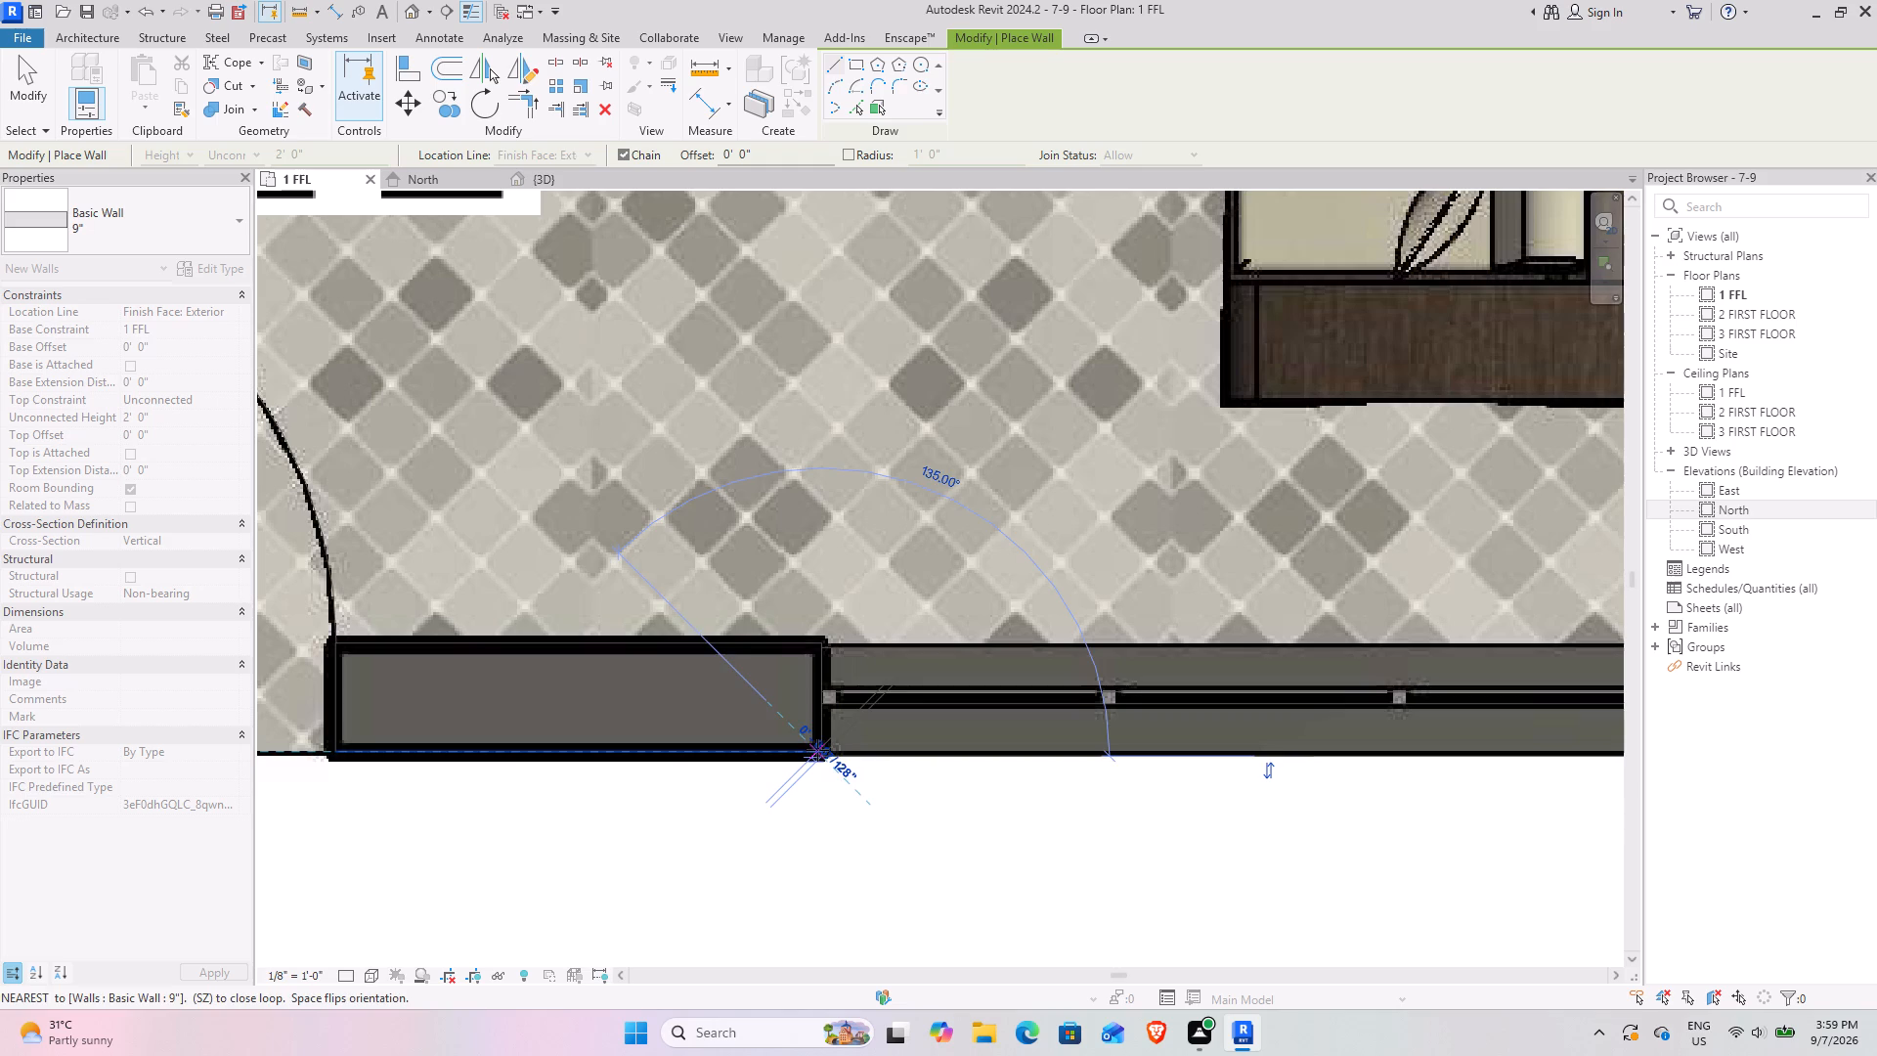
Review the two new 2' sill walls at the drawing room's glazed corner in the 3D view.
key("Escape")
key("Escape")
key("Escape")
left_click(545, 181)
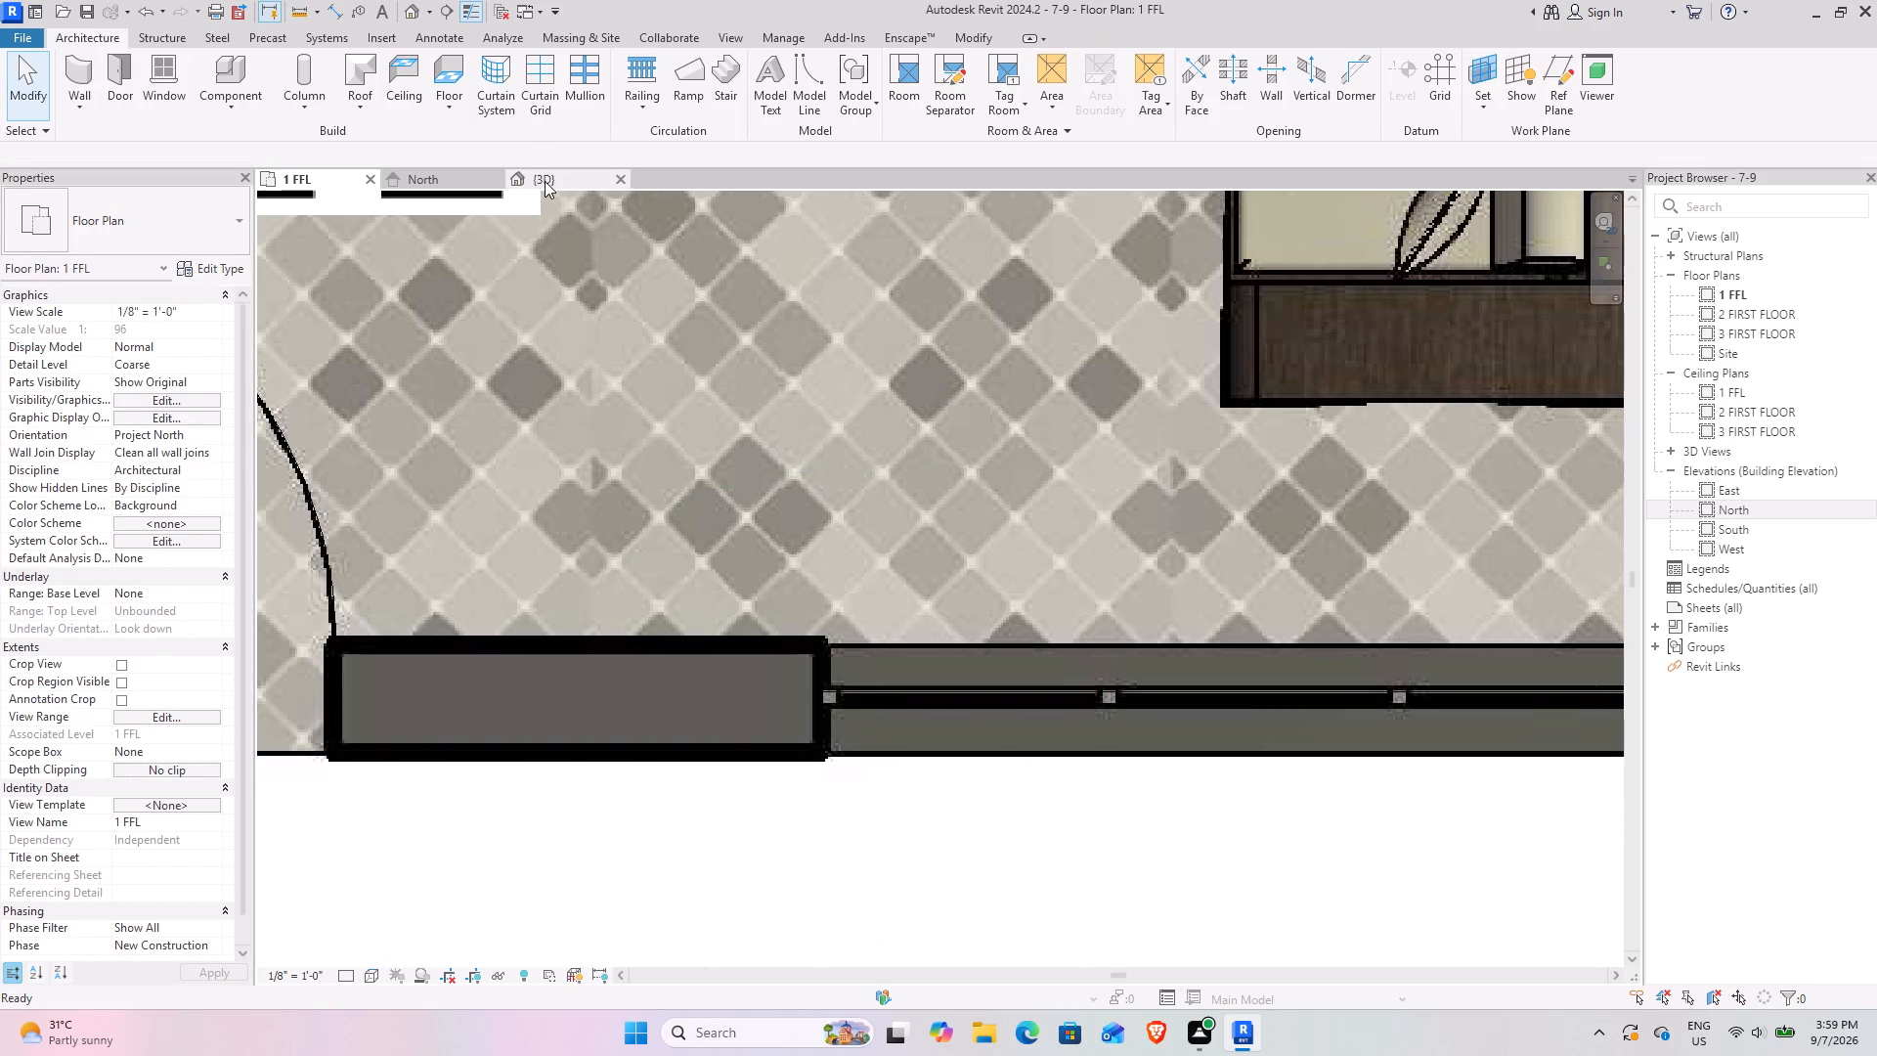
scroll(811, 602, "down", 4)
middle_click_drag(827, 699, 709, 595, "shift")
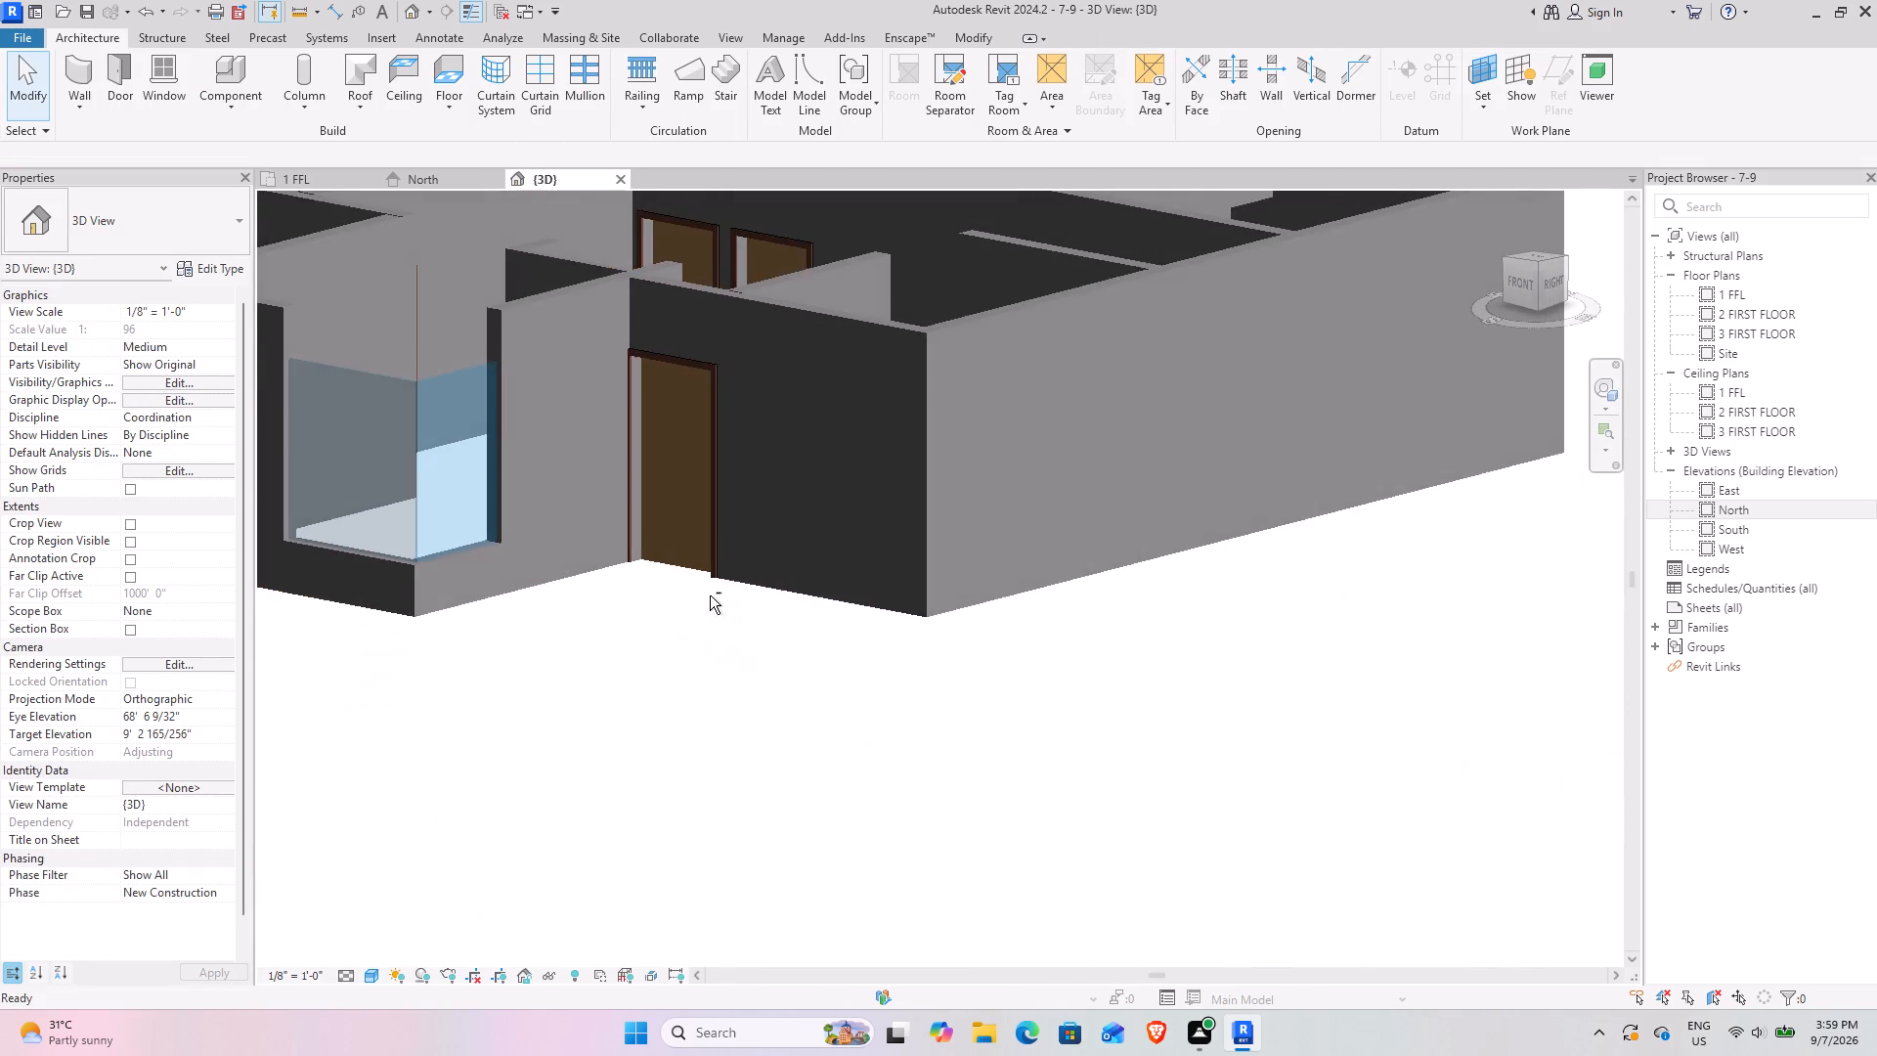
middle_click_drag(713, 595, 771, 630, "shift")
middle_click_drag(731, 638, 916, 639)
scroll(816, 655, "up", 4)
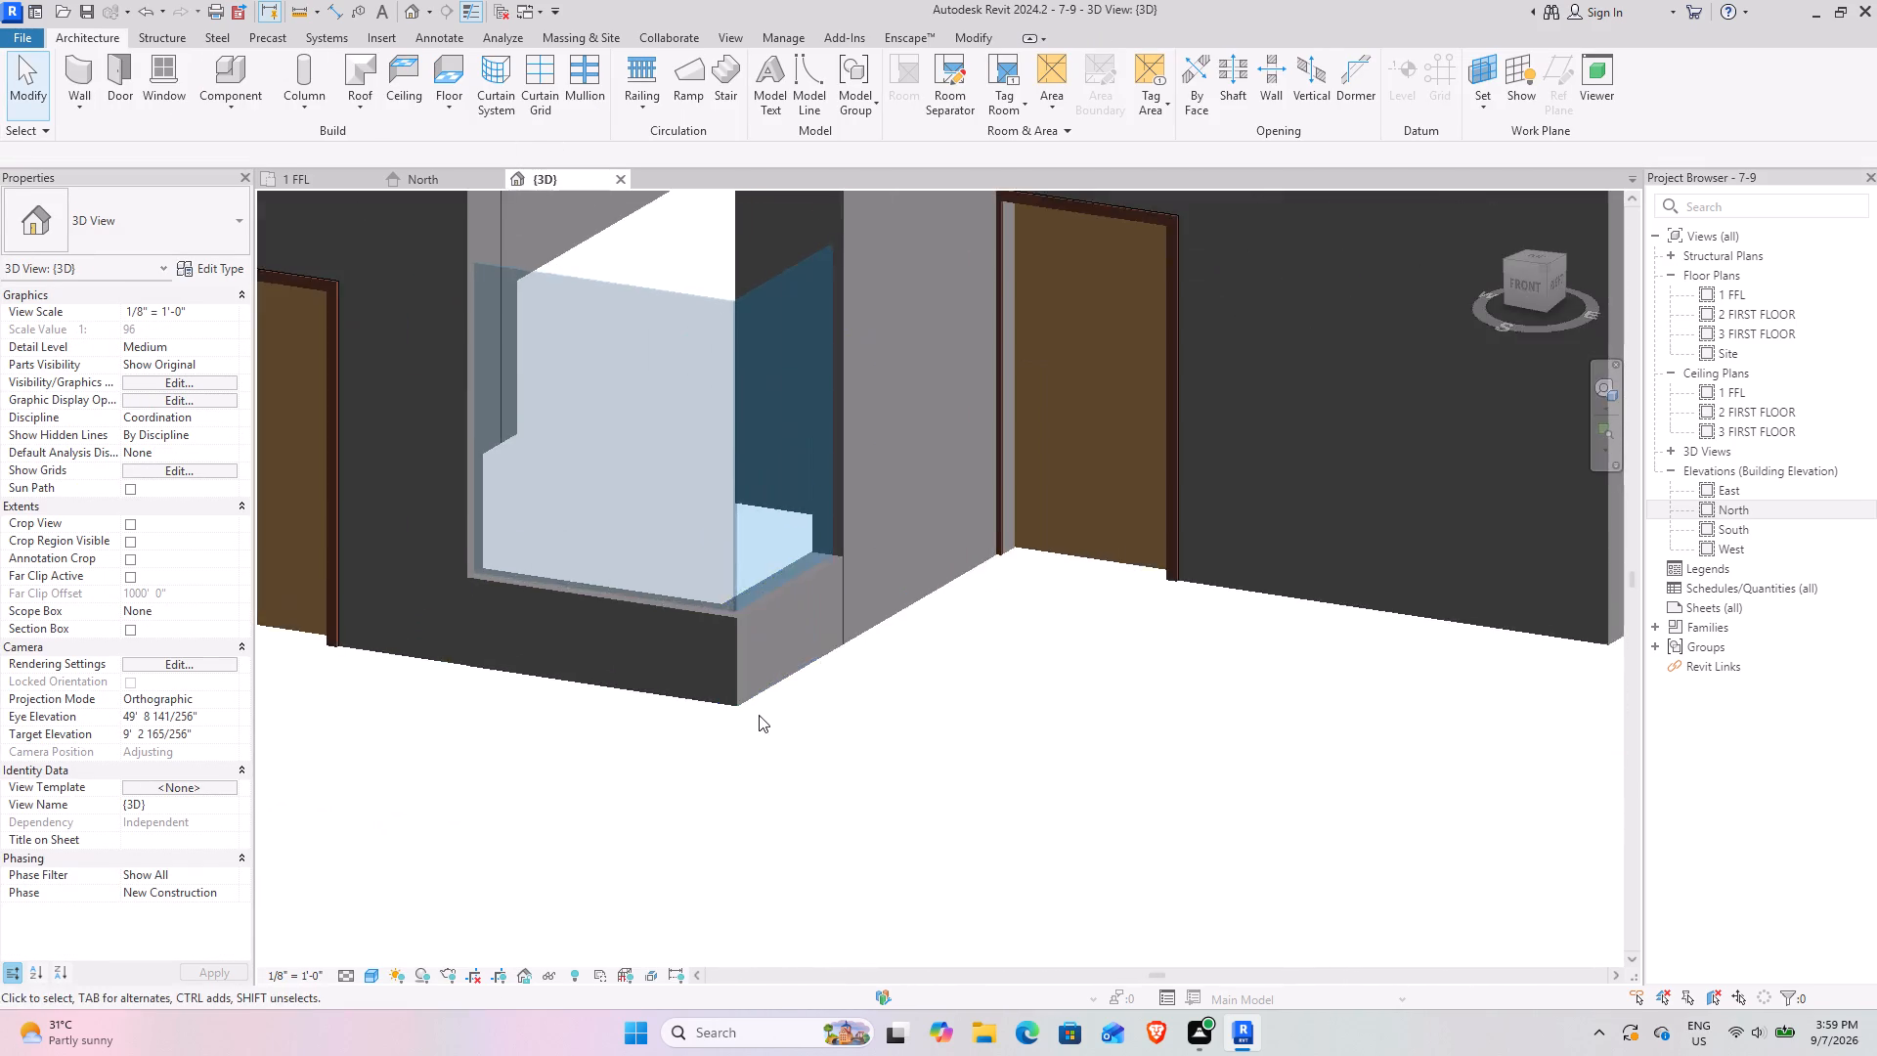
middle_click_drag(758, 715, 773, 722, "shift")
Copy both corner sill walls 9' straight up in the front 3D view, with Constrain off, so they top out with the solid walls.
left_click(833, 704)
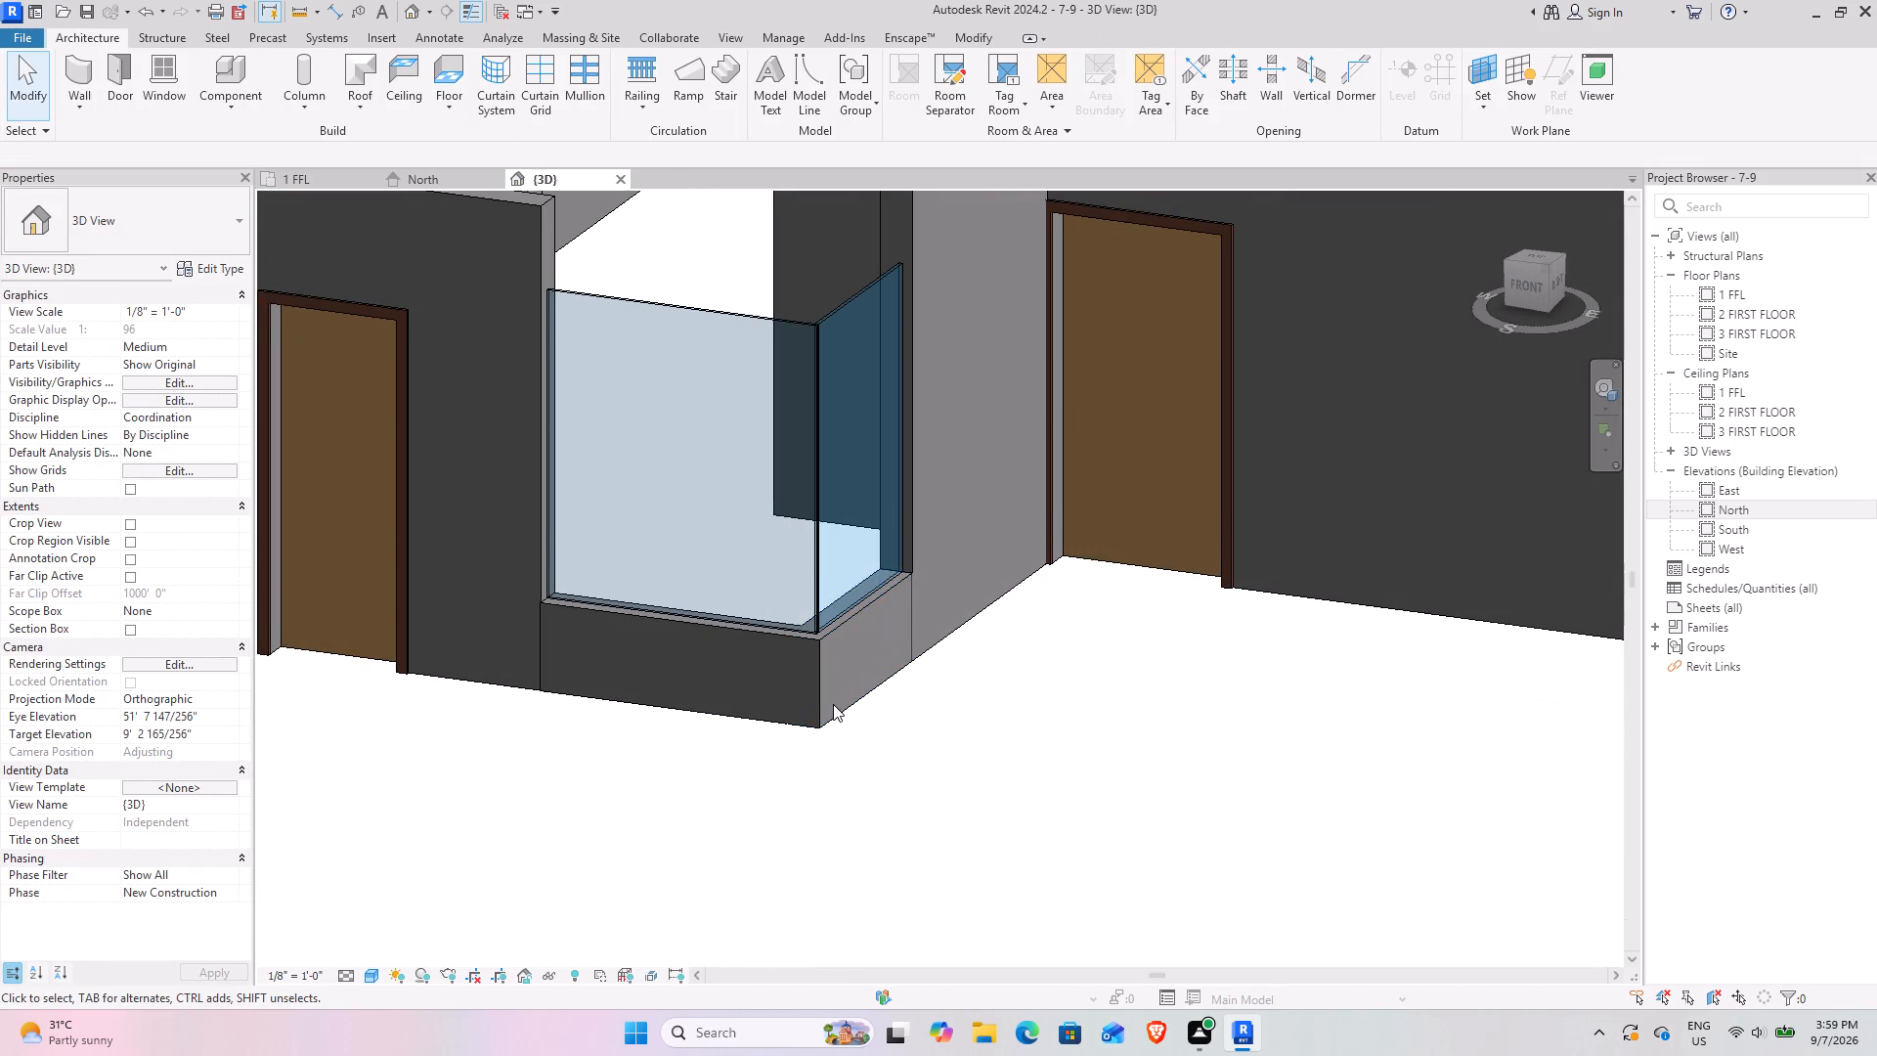
left_click(821, 719)
left_click(743, 635, "ctrl")
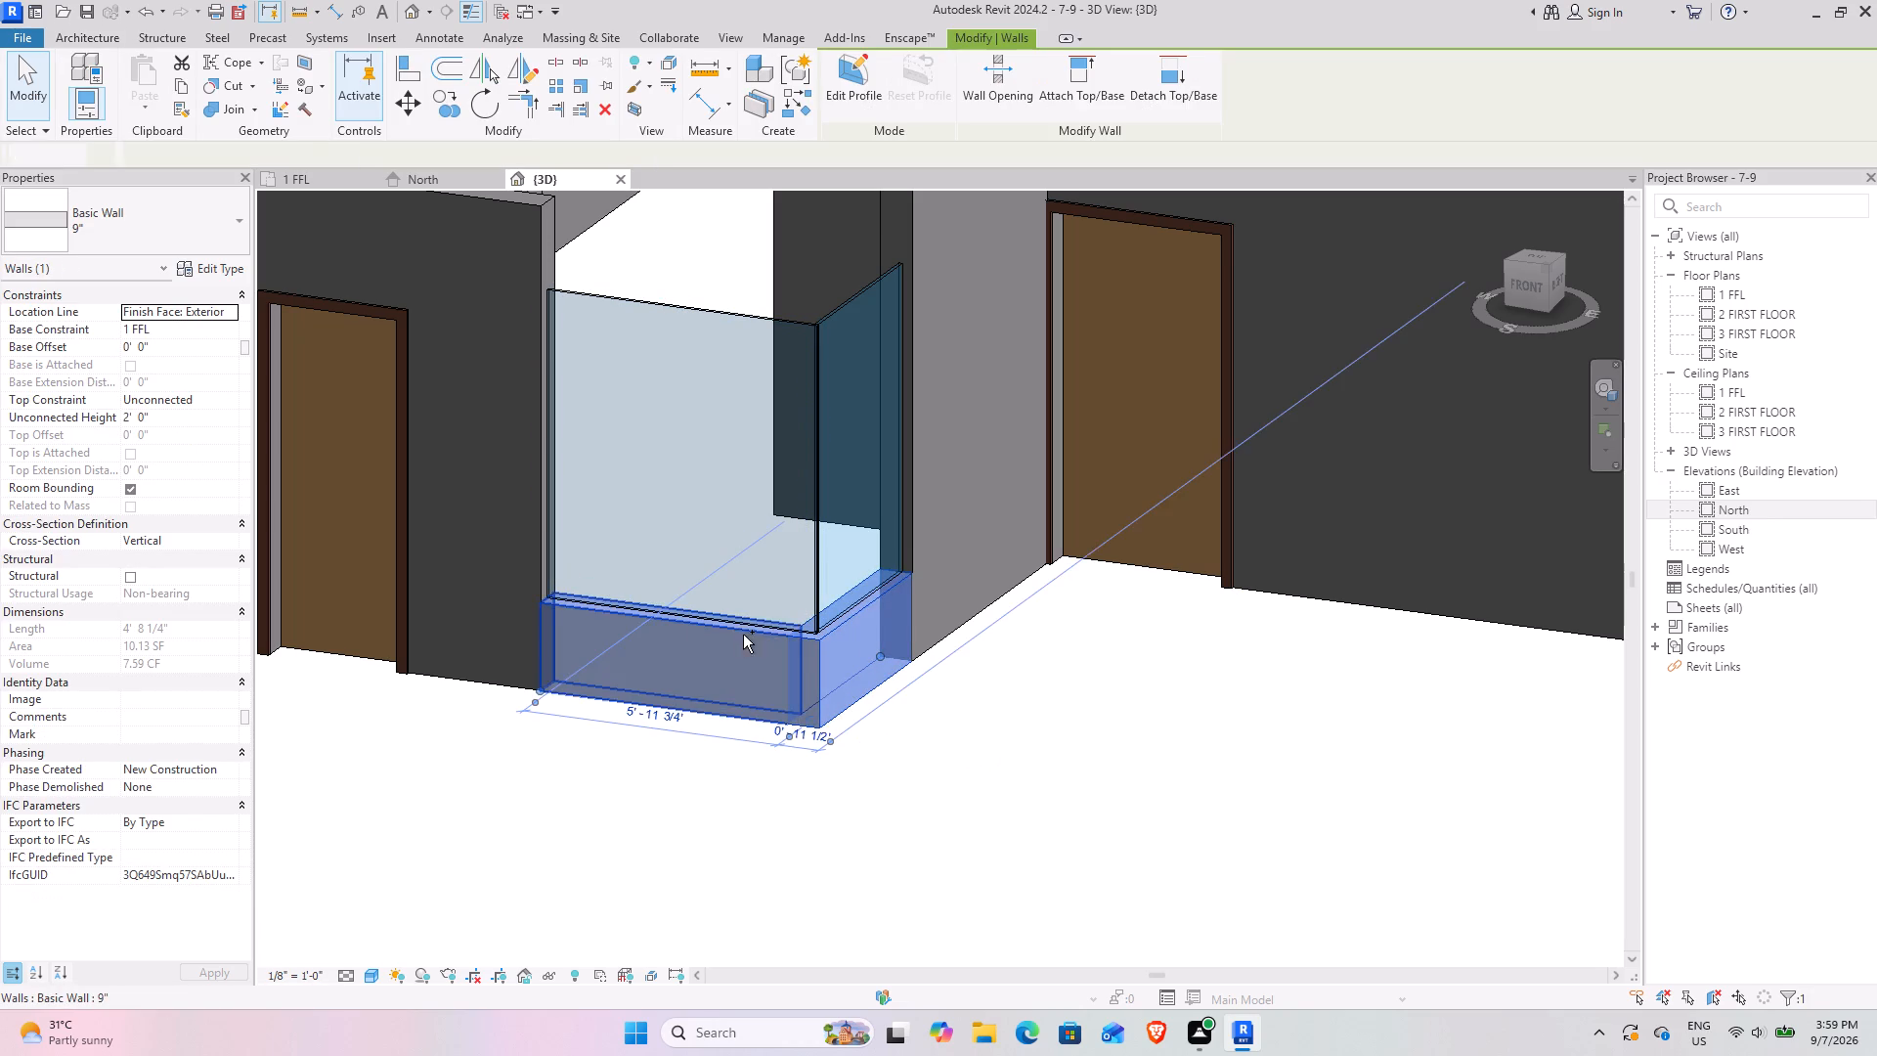
scroll(688, 483, "down", 4)
middle_click_drag(692, 507, 710, 607)
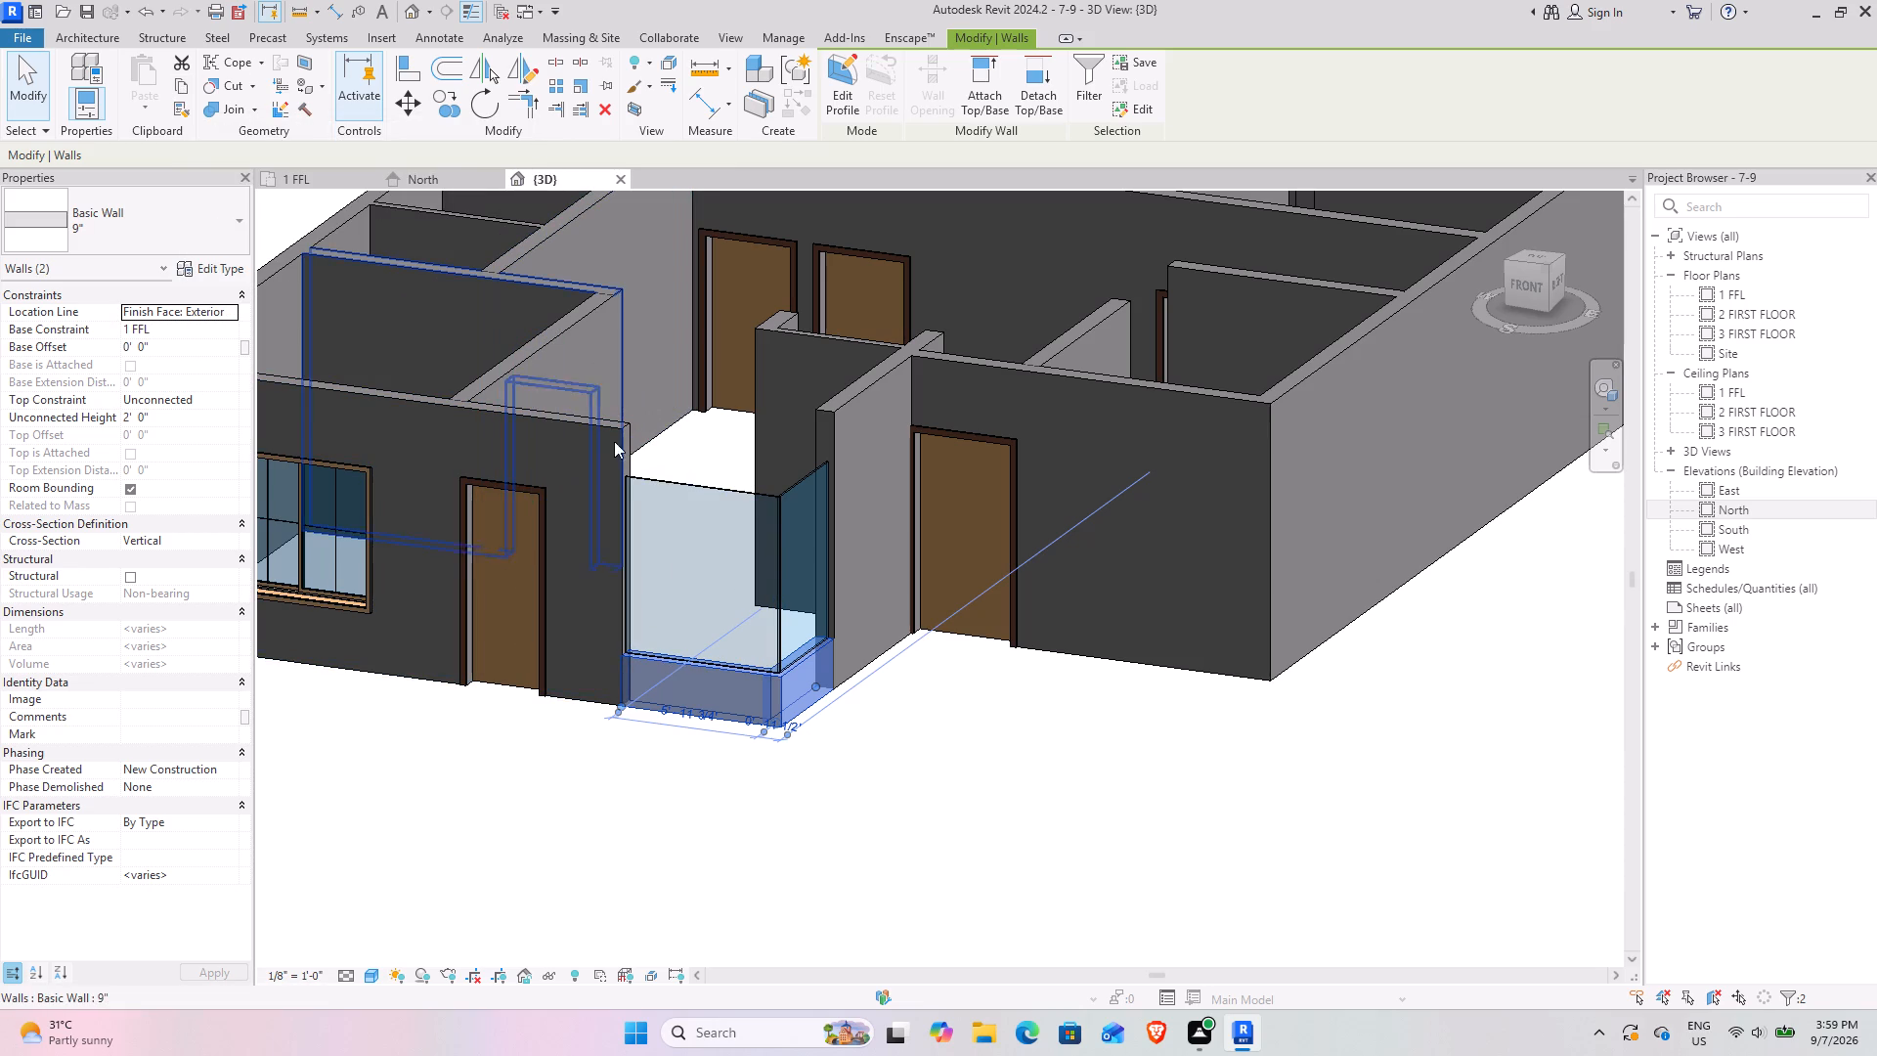
left_click(1526, 278)
scroll(946, 501, "down", 7)
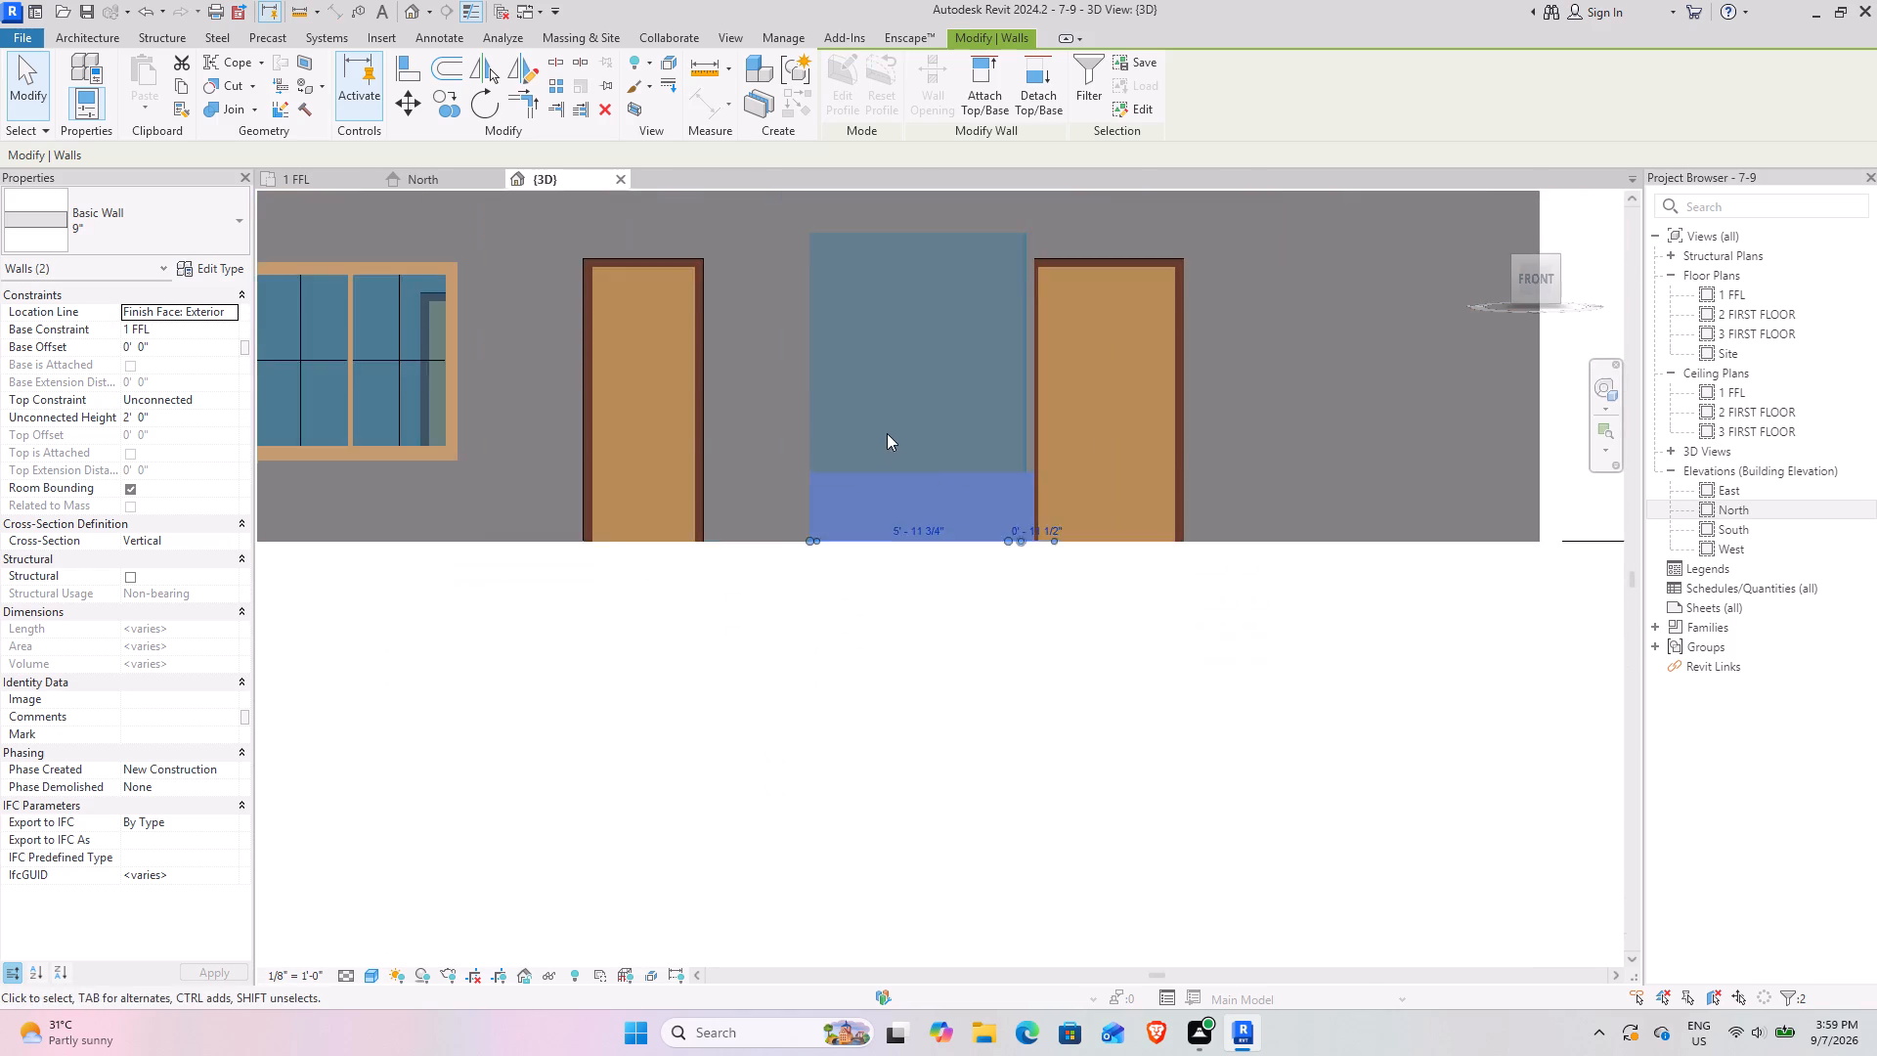
scroll(887, 433, "down", 1)
middle_click_drag(883, 428, 843, 610)
left_click(443, 120)
left_click(452, 109)
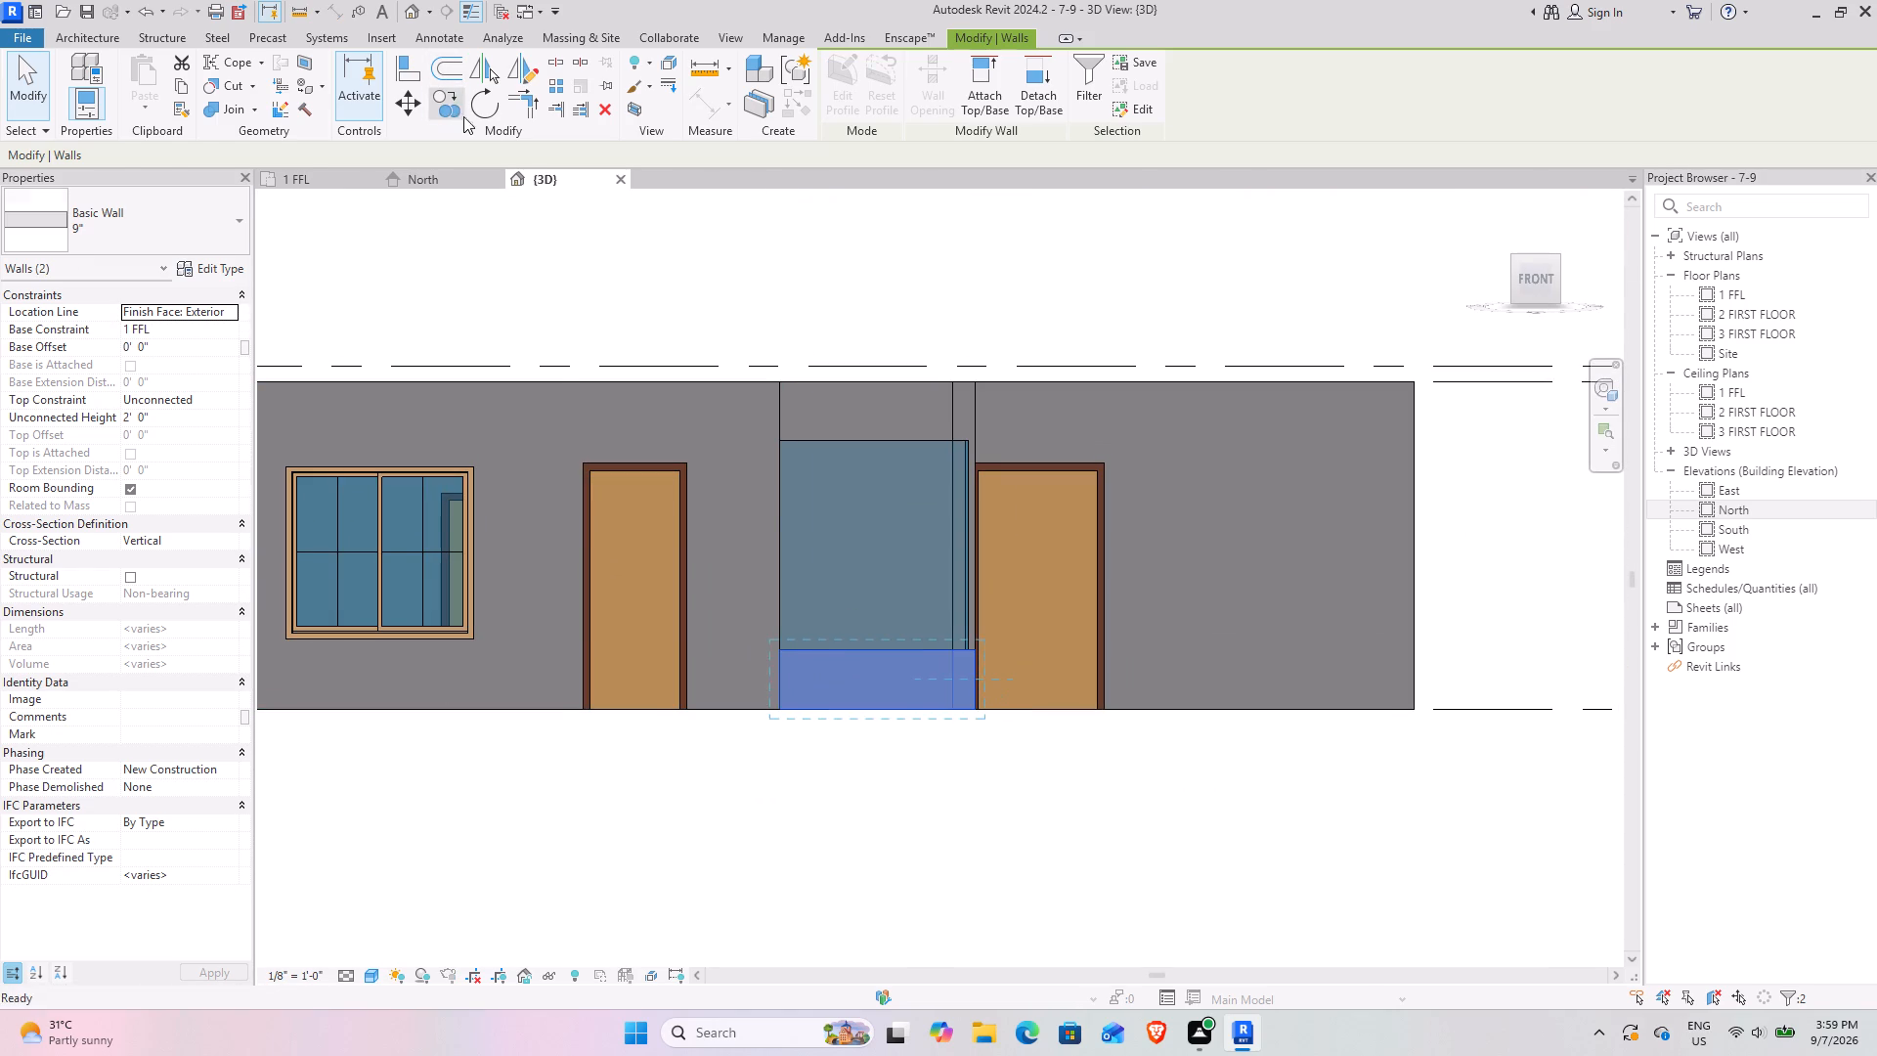
left_click(778, 648)
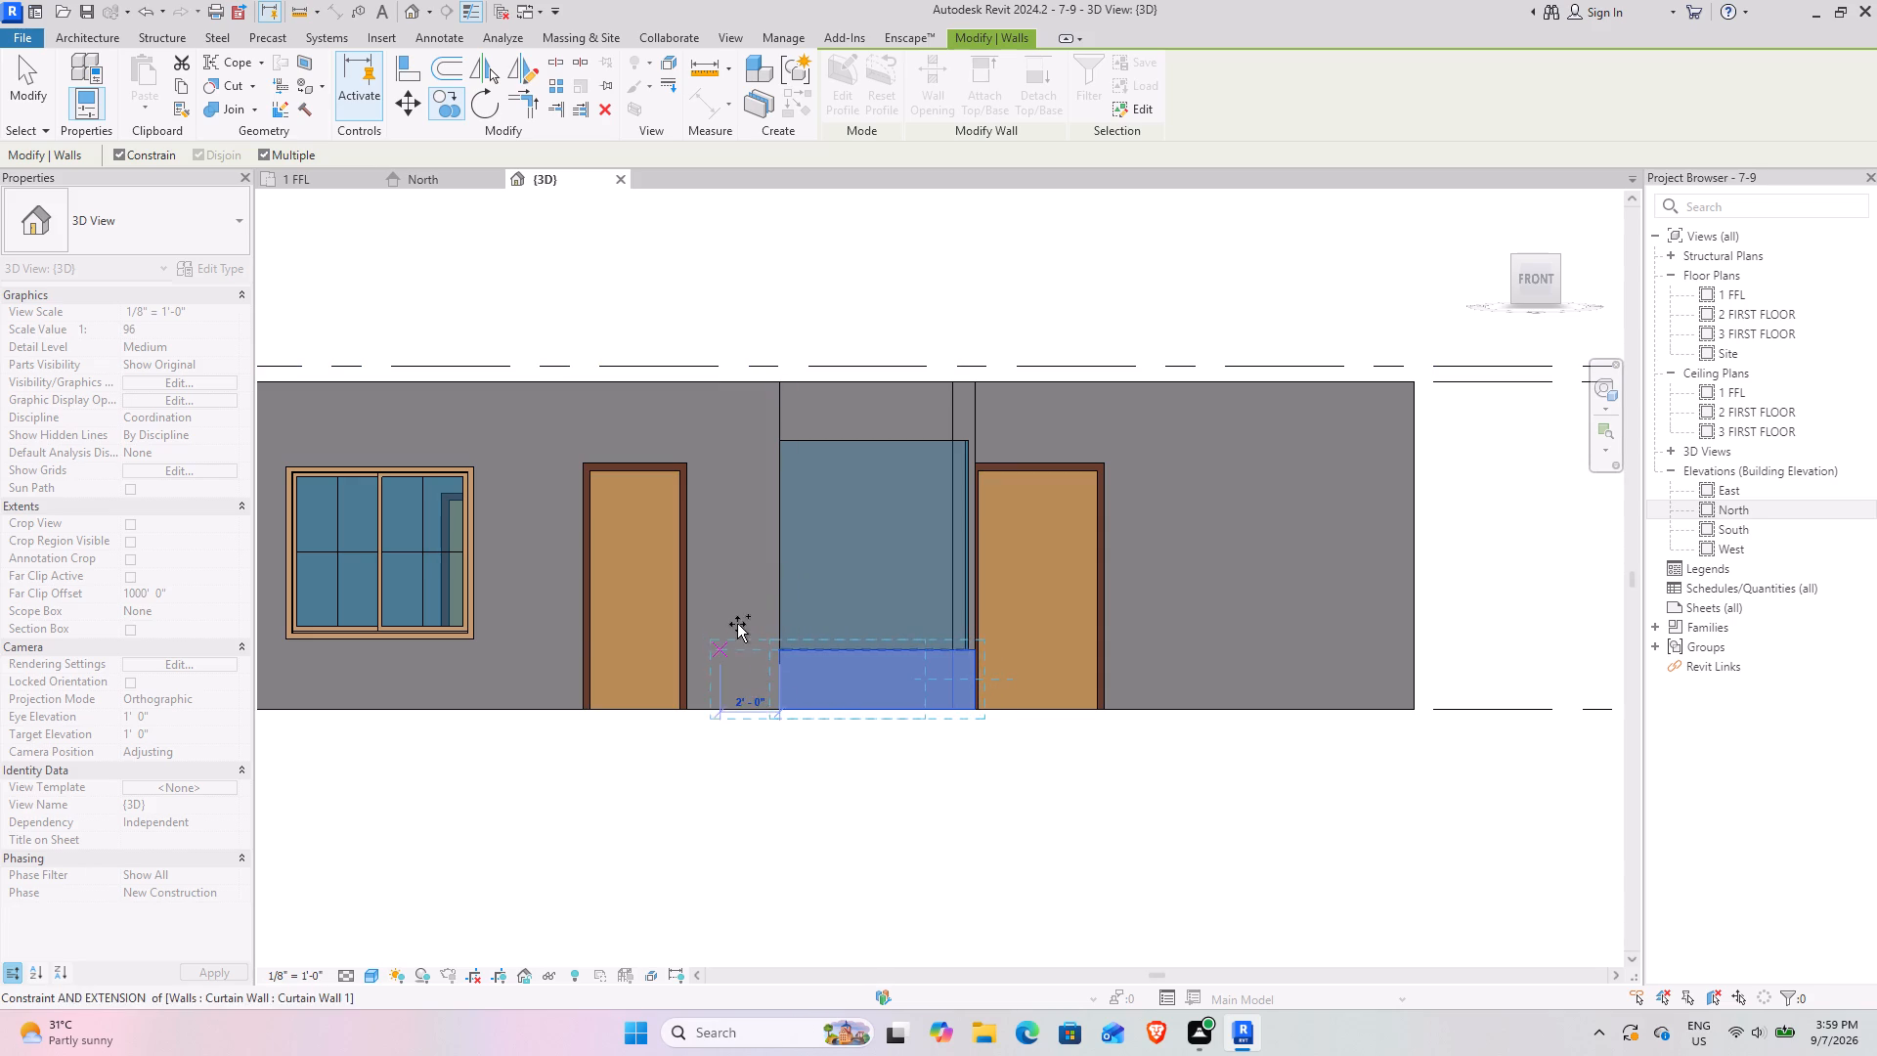
left_click(120, 154)
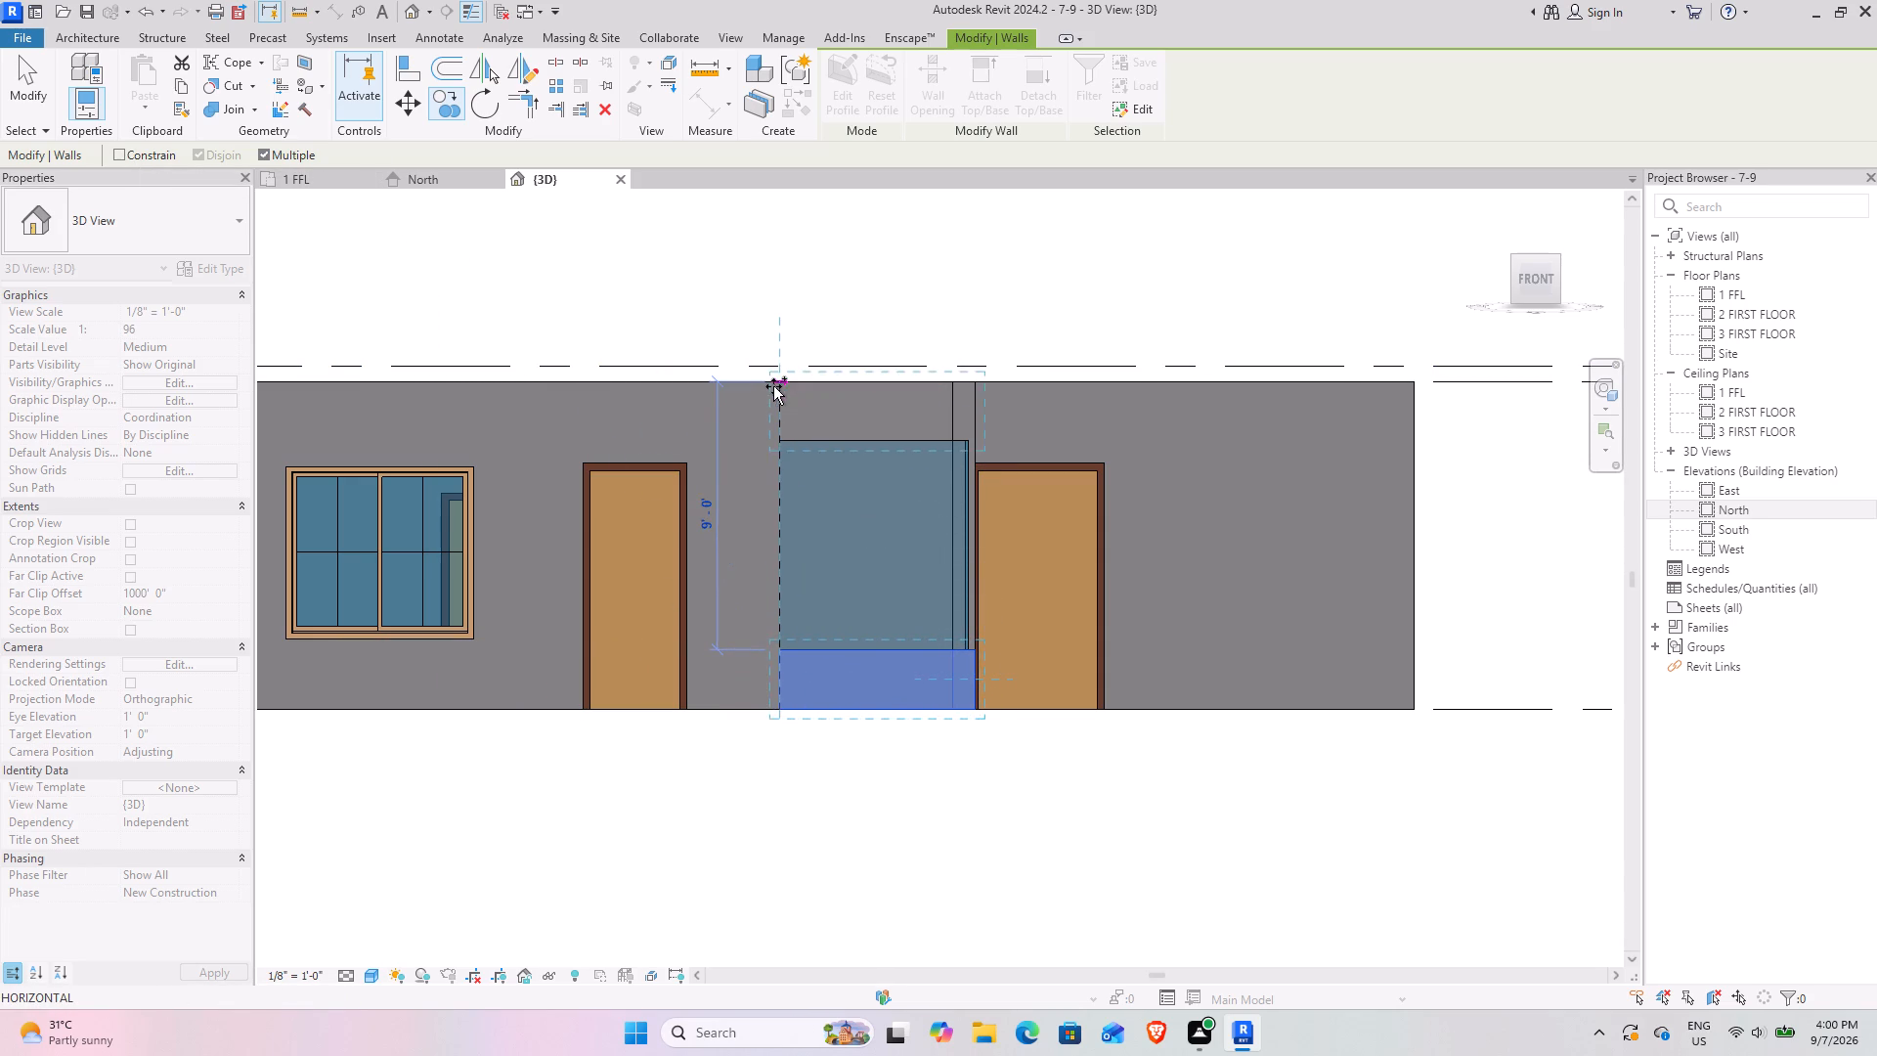
scroll(781, 369, "up", 8)
left_click(772, 415)
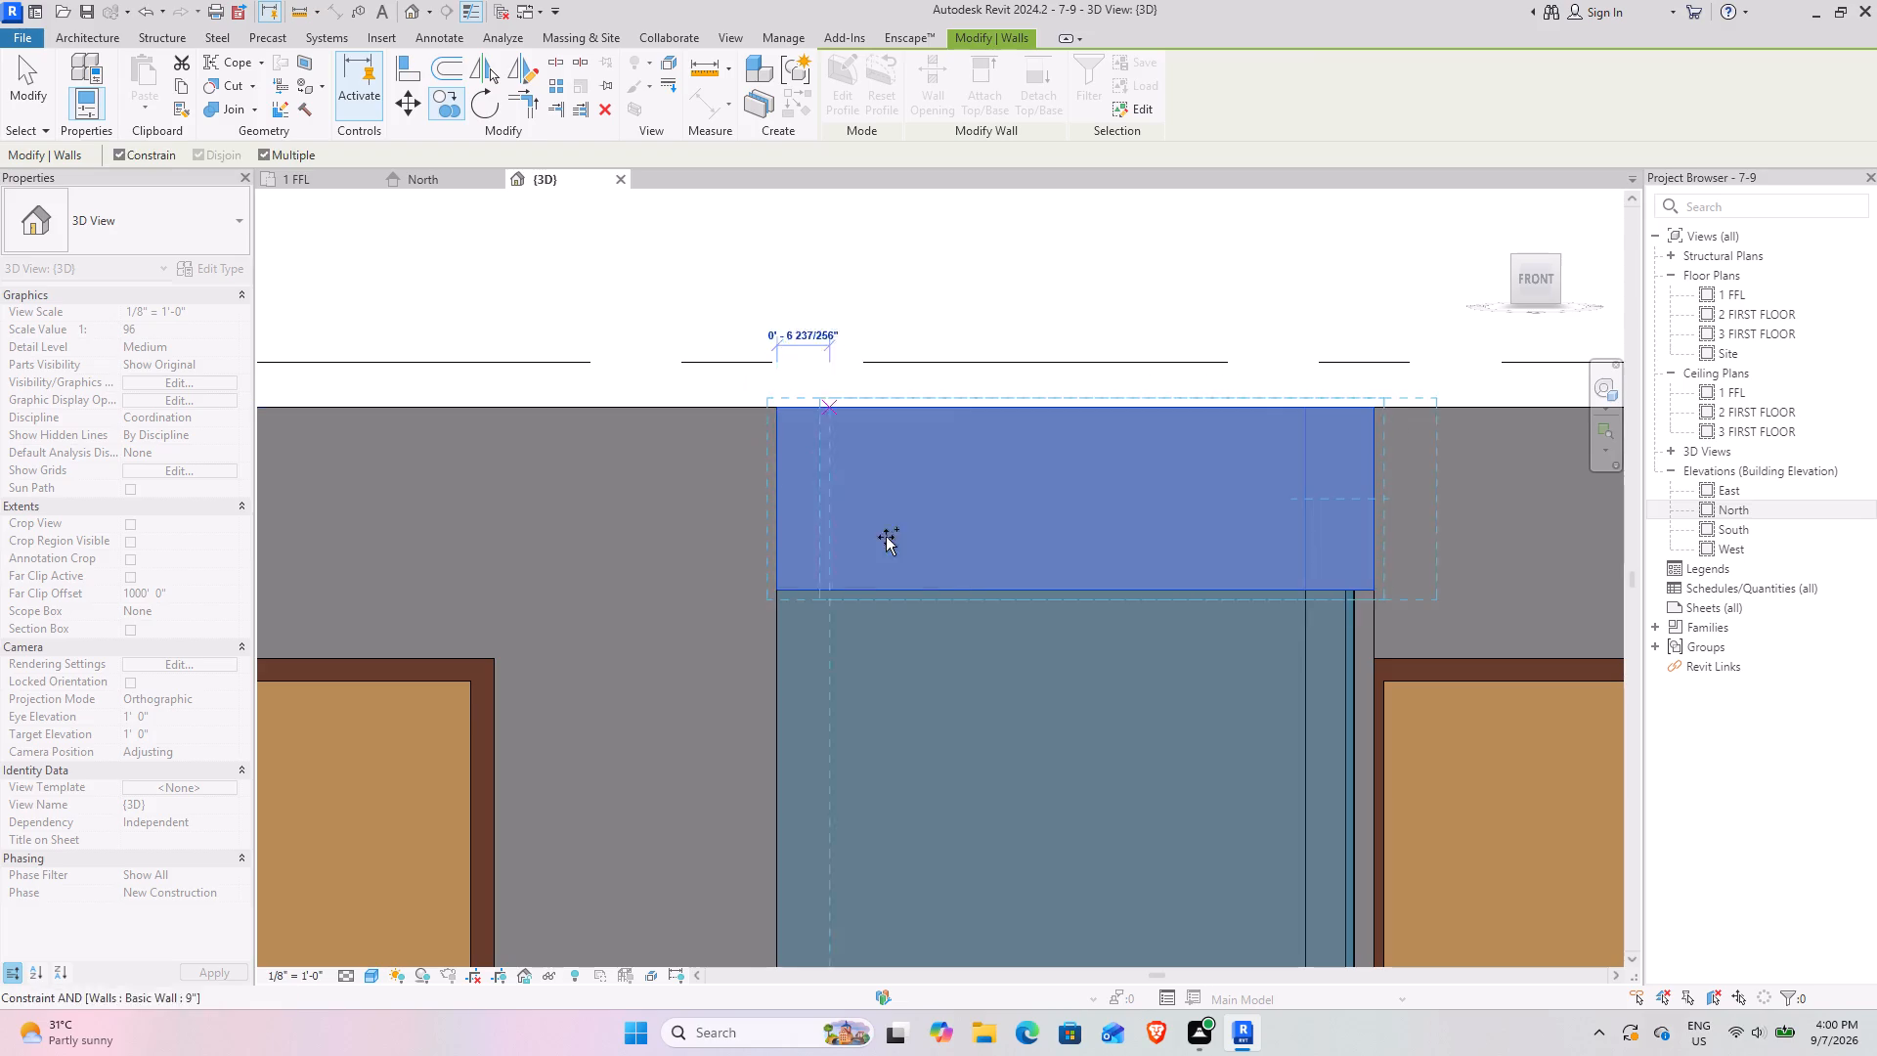
key("Escape")
key("Escape")
Join the geometry of the copied front wall above the glazing with the adjoining solid wall beside the door.
scroll(626, 463, "down", 5)
middle_click_drag(816, 550, 676, 716, "shift")
middle_click_drag(673, 704, 686, 716)
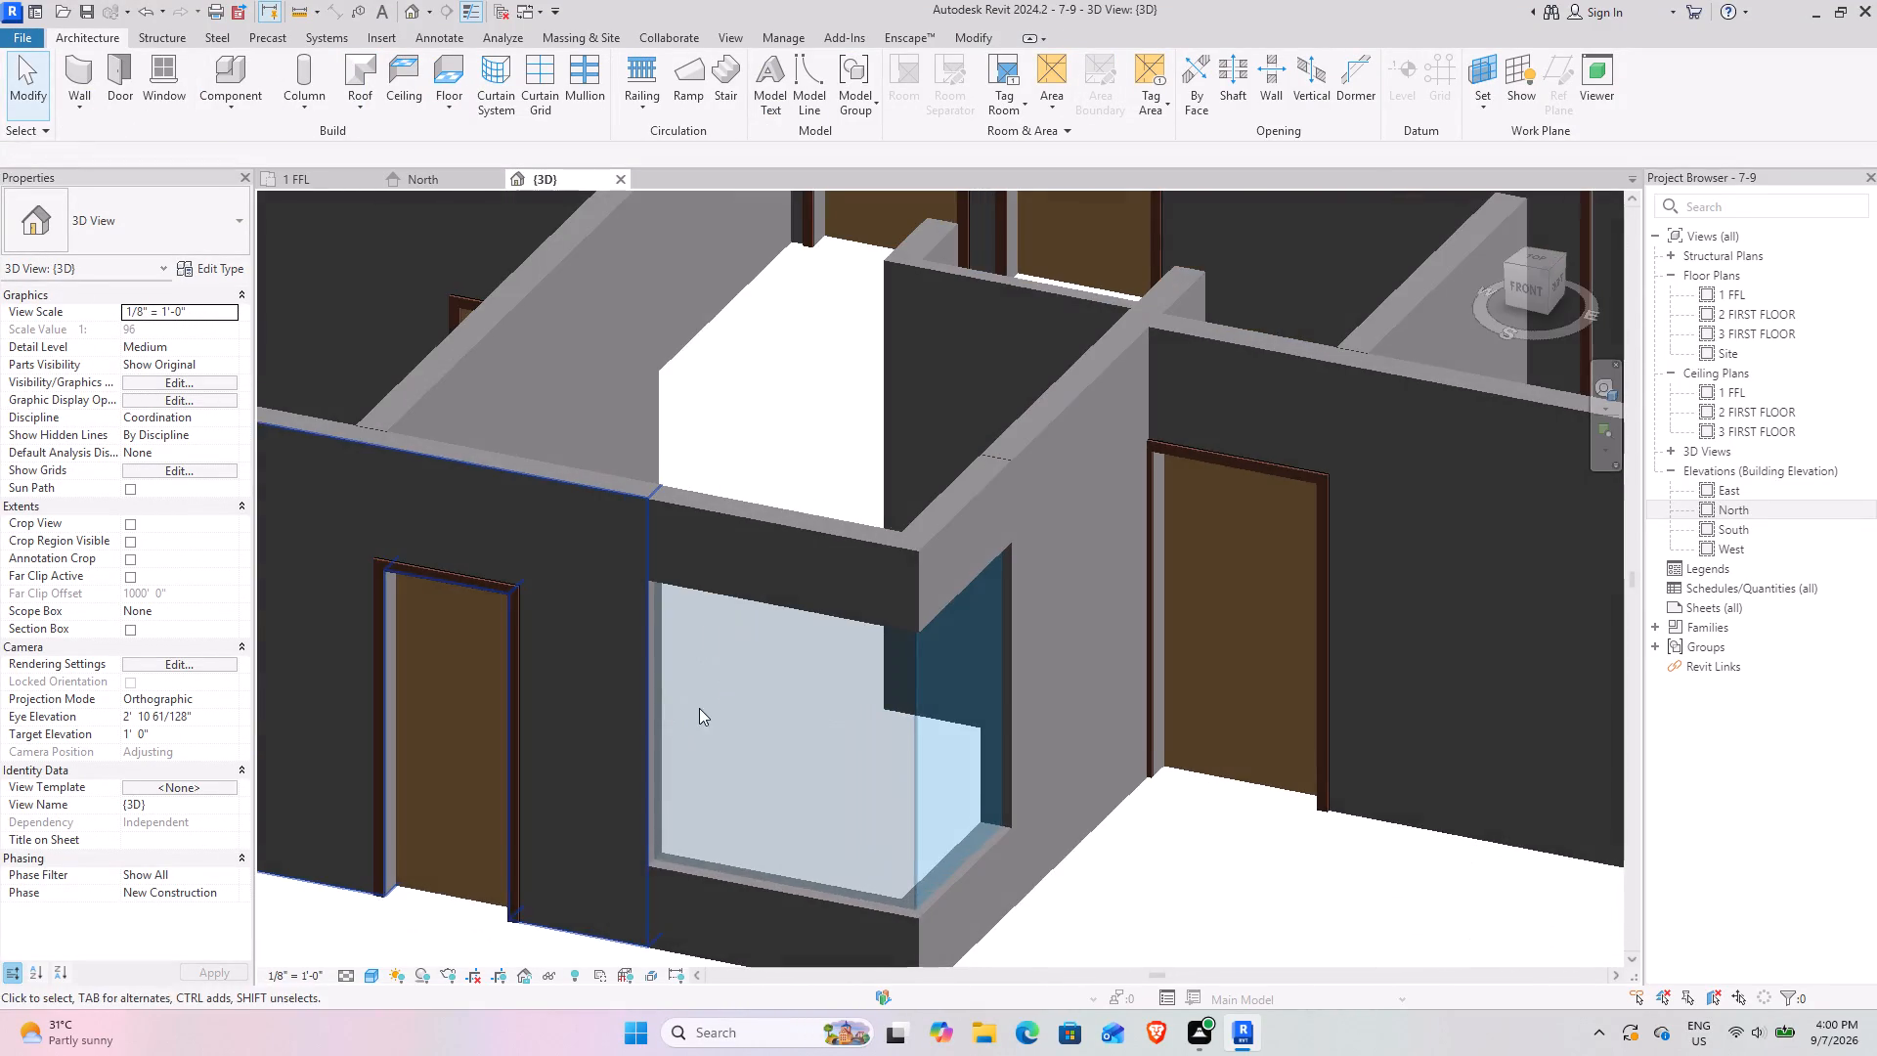
middle_click_drag(667, 600, 760, 597, "shift")
middle_click_drag(699, 522, 588, 523)
scroll(593, 454, "up", 4)
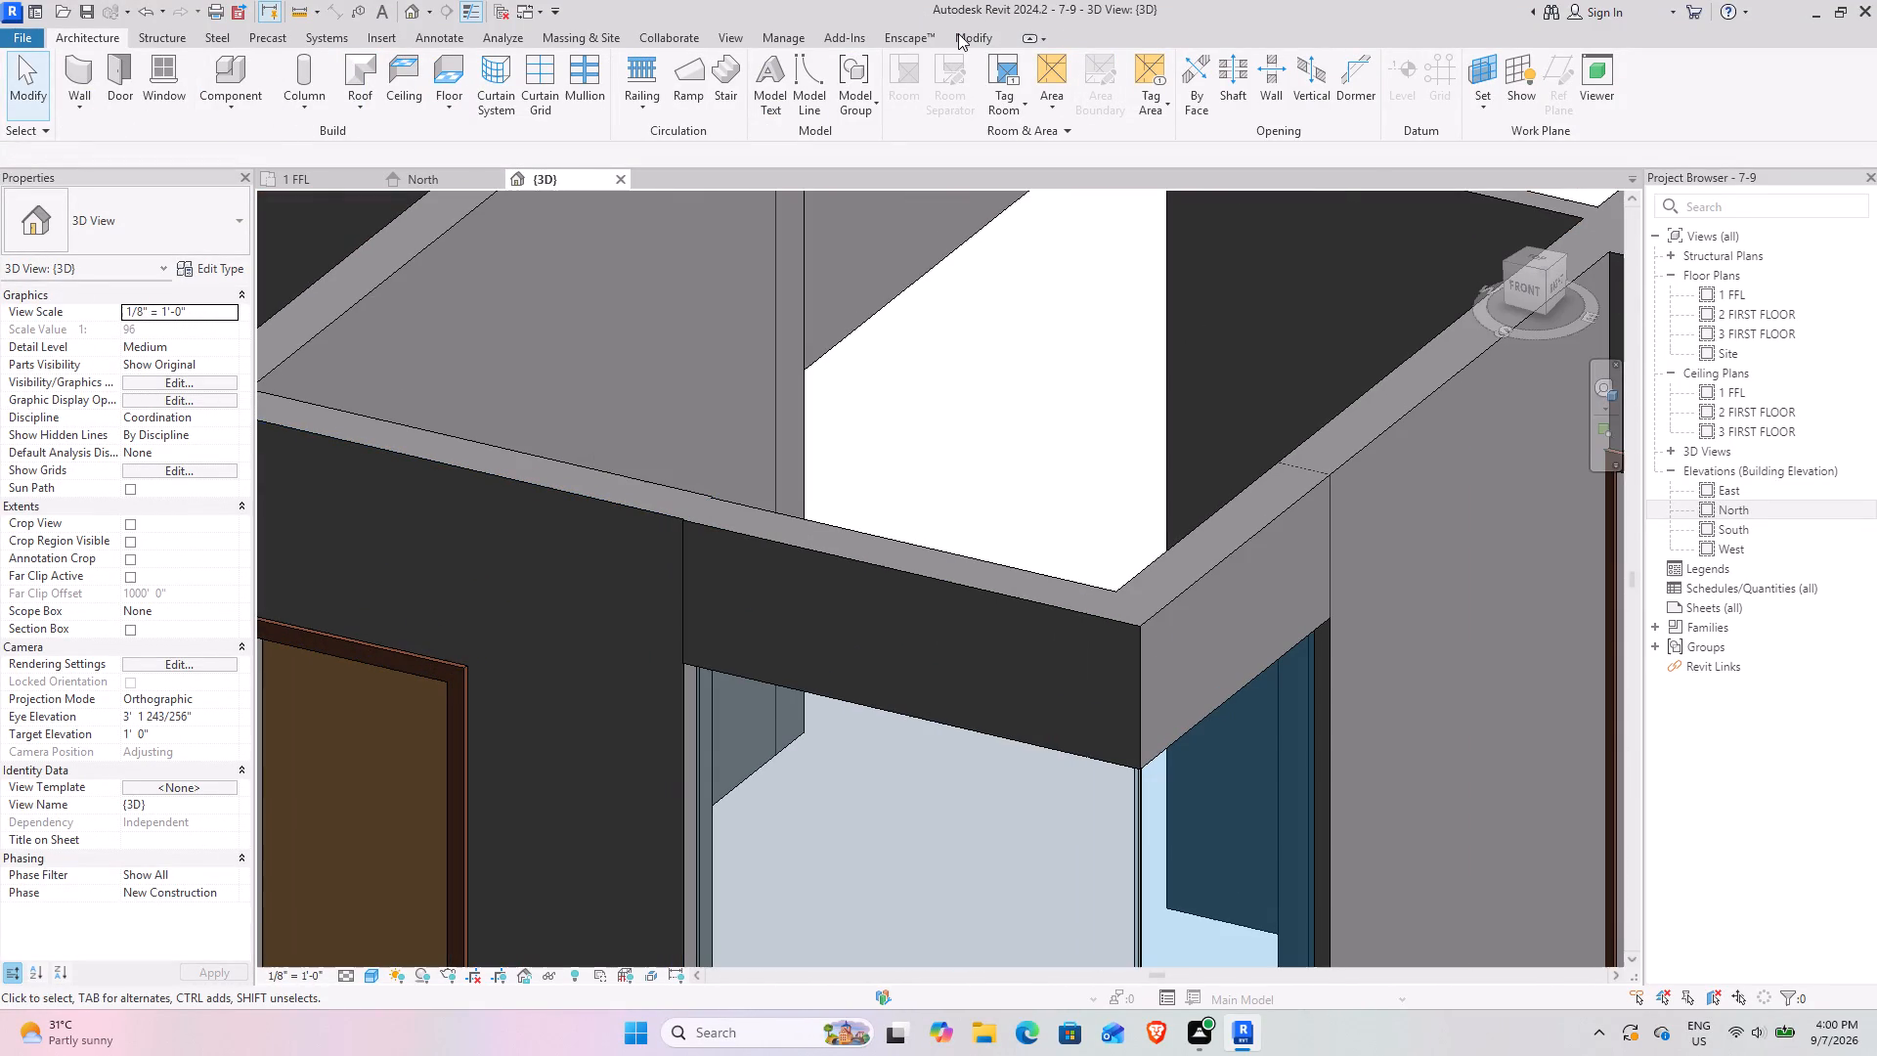
left_click(958, 33)
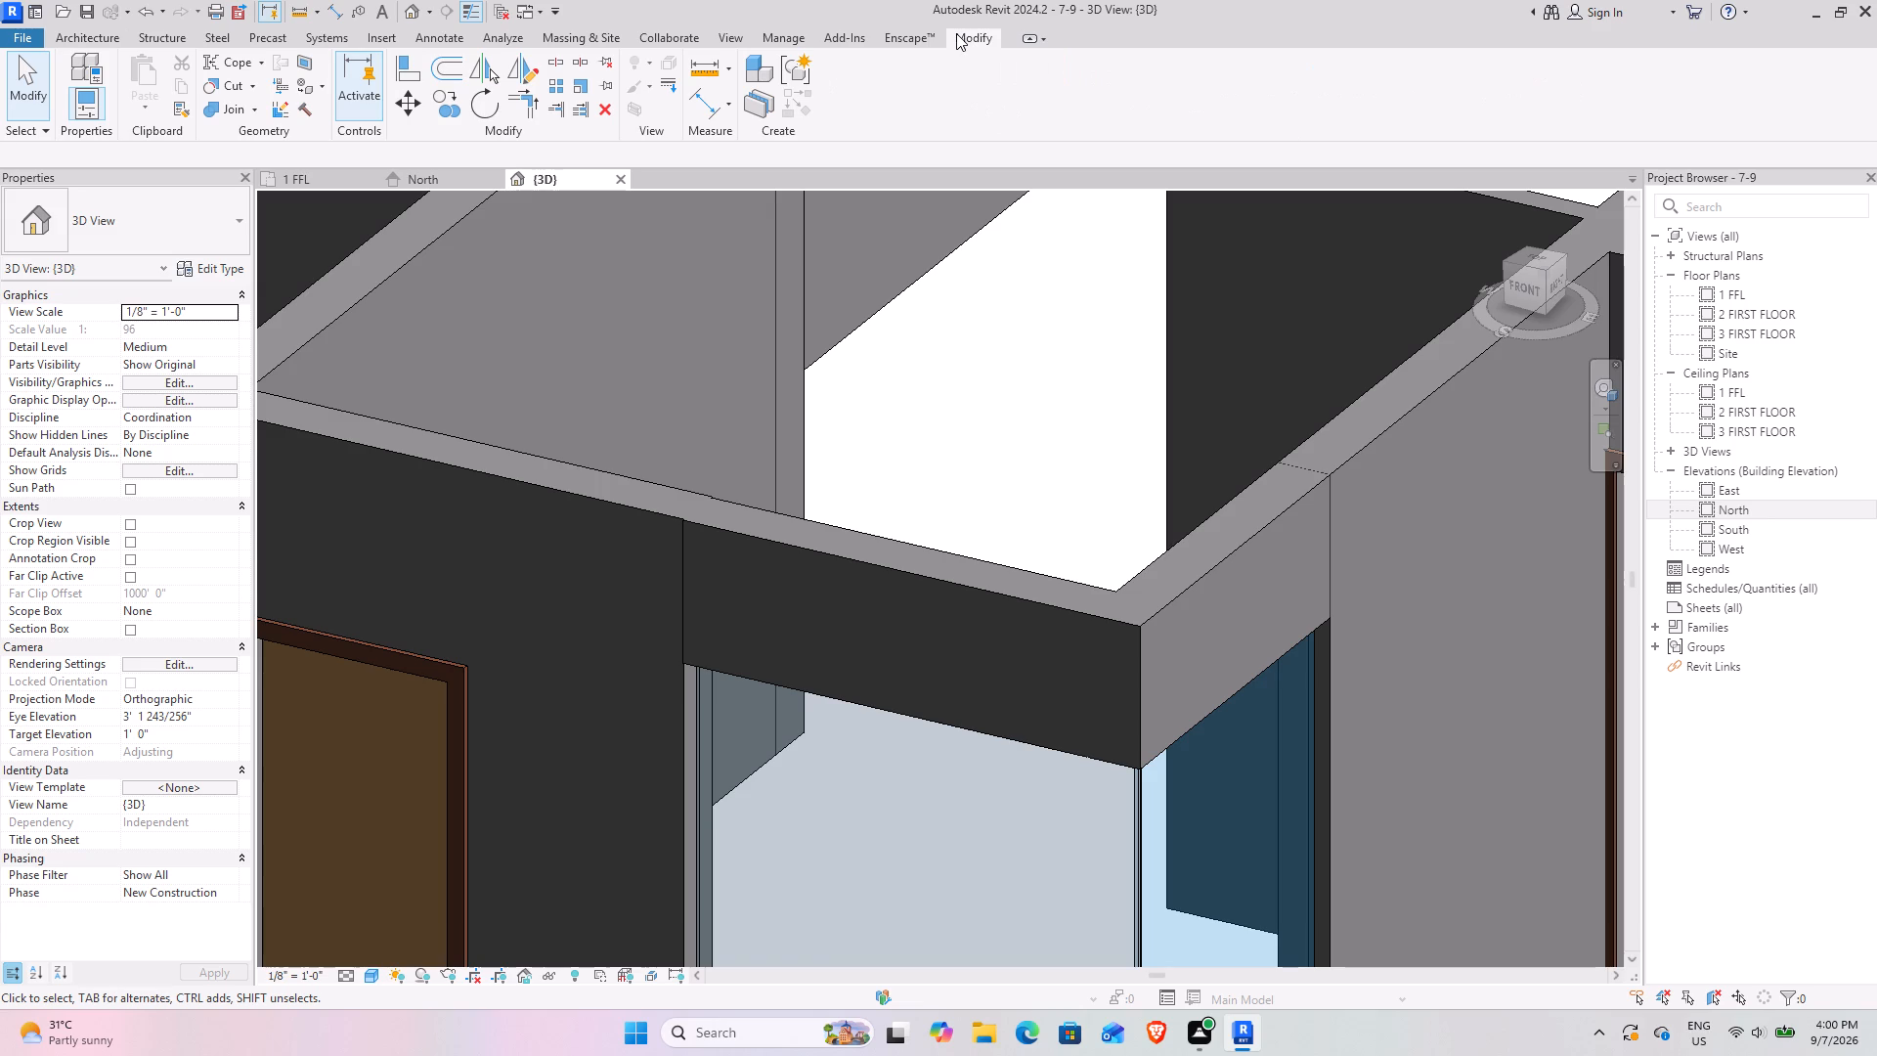
left_click(230, 109)
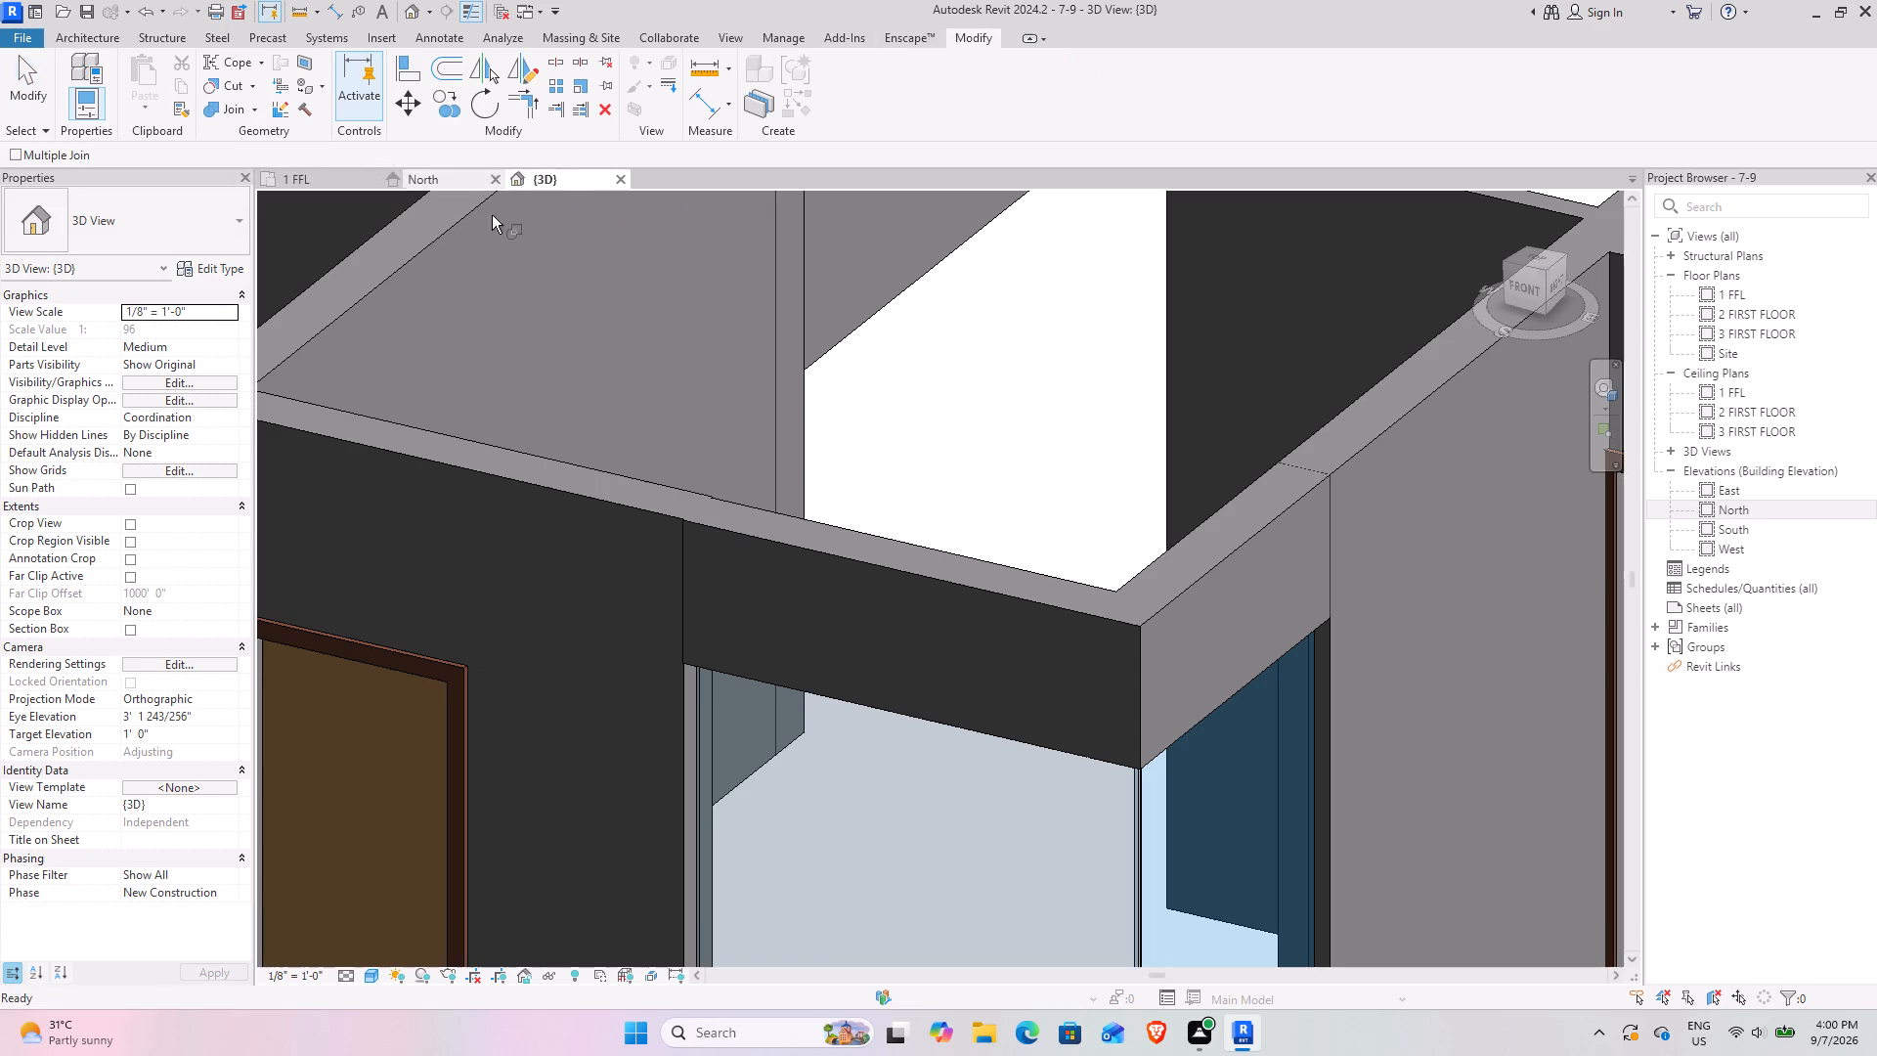
left_click(593, 504)
left_click(789, 543)
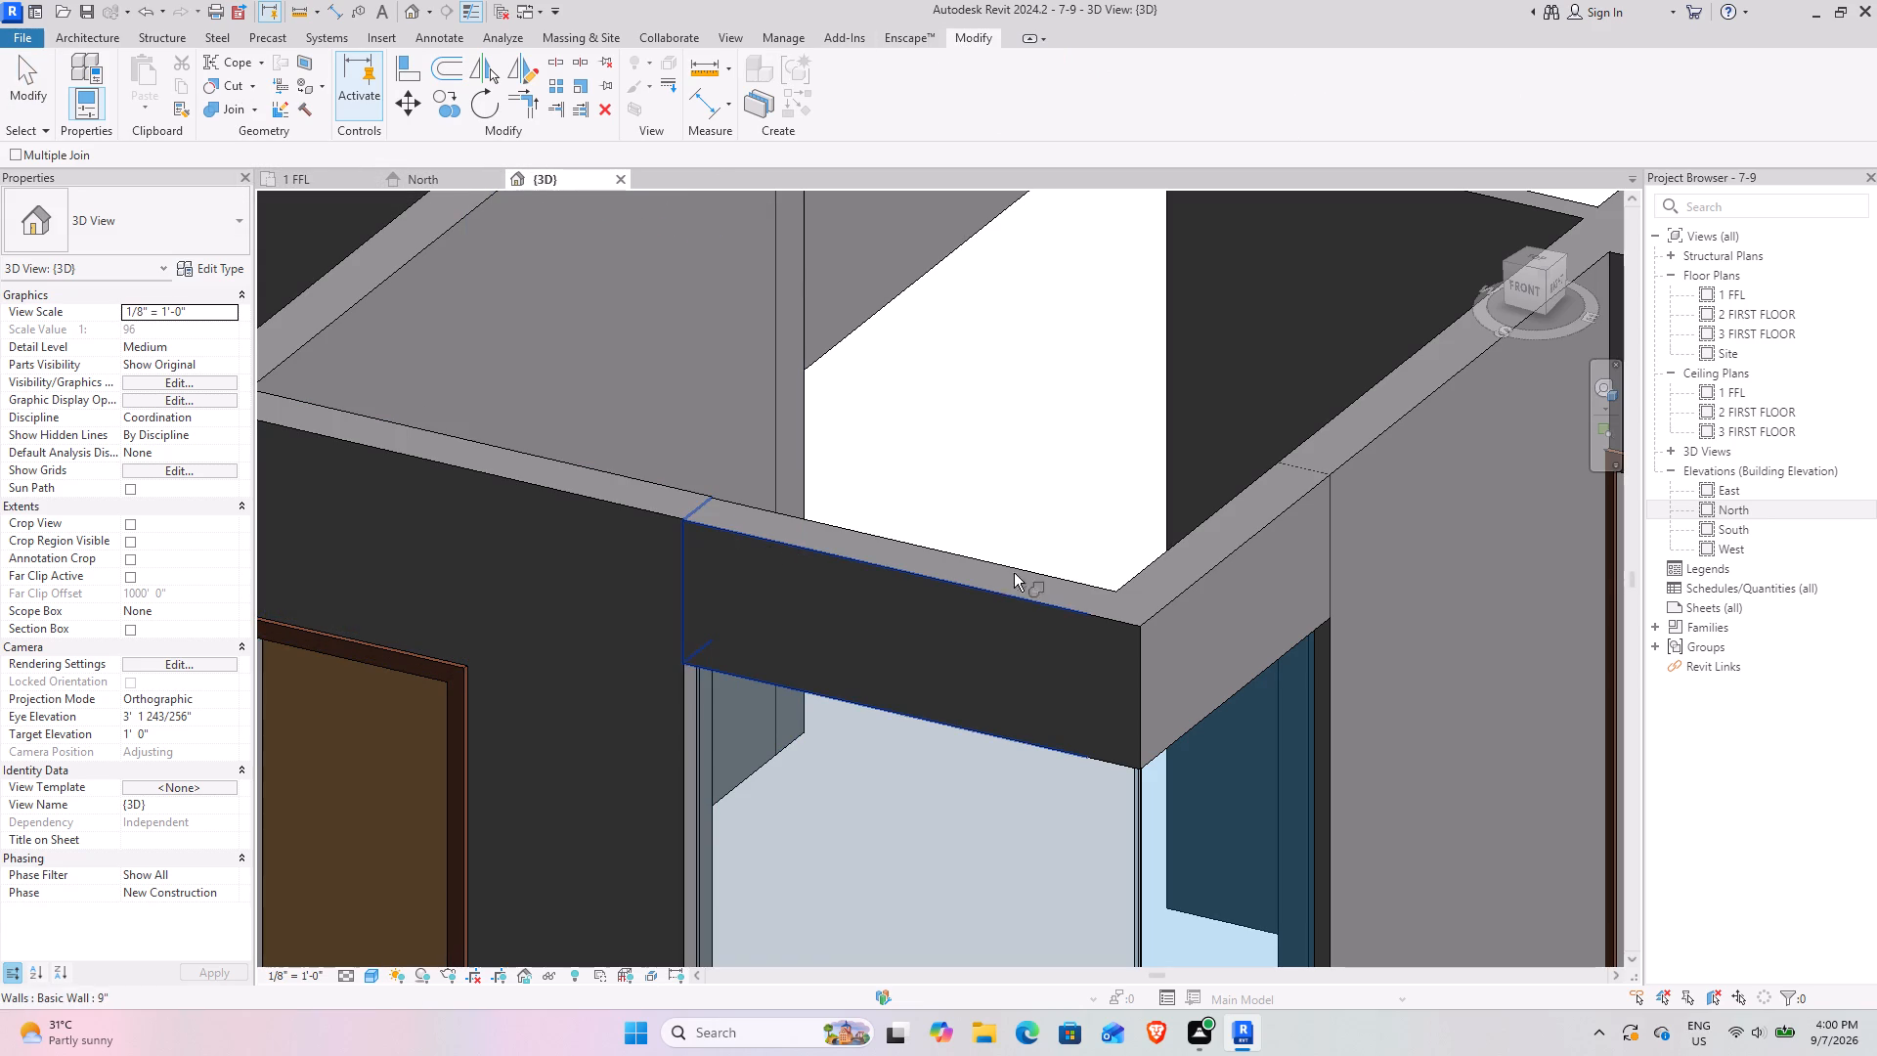
scroll(791, 452, "up", 7)
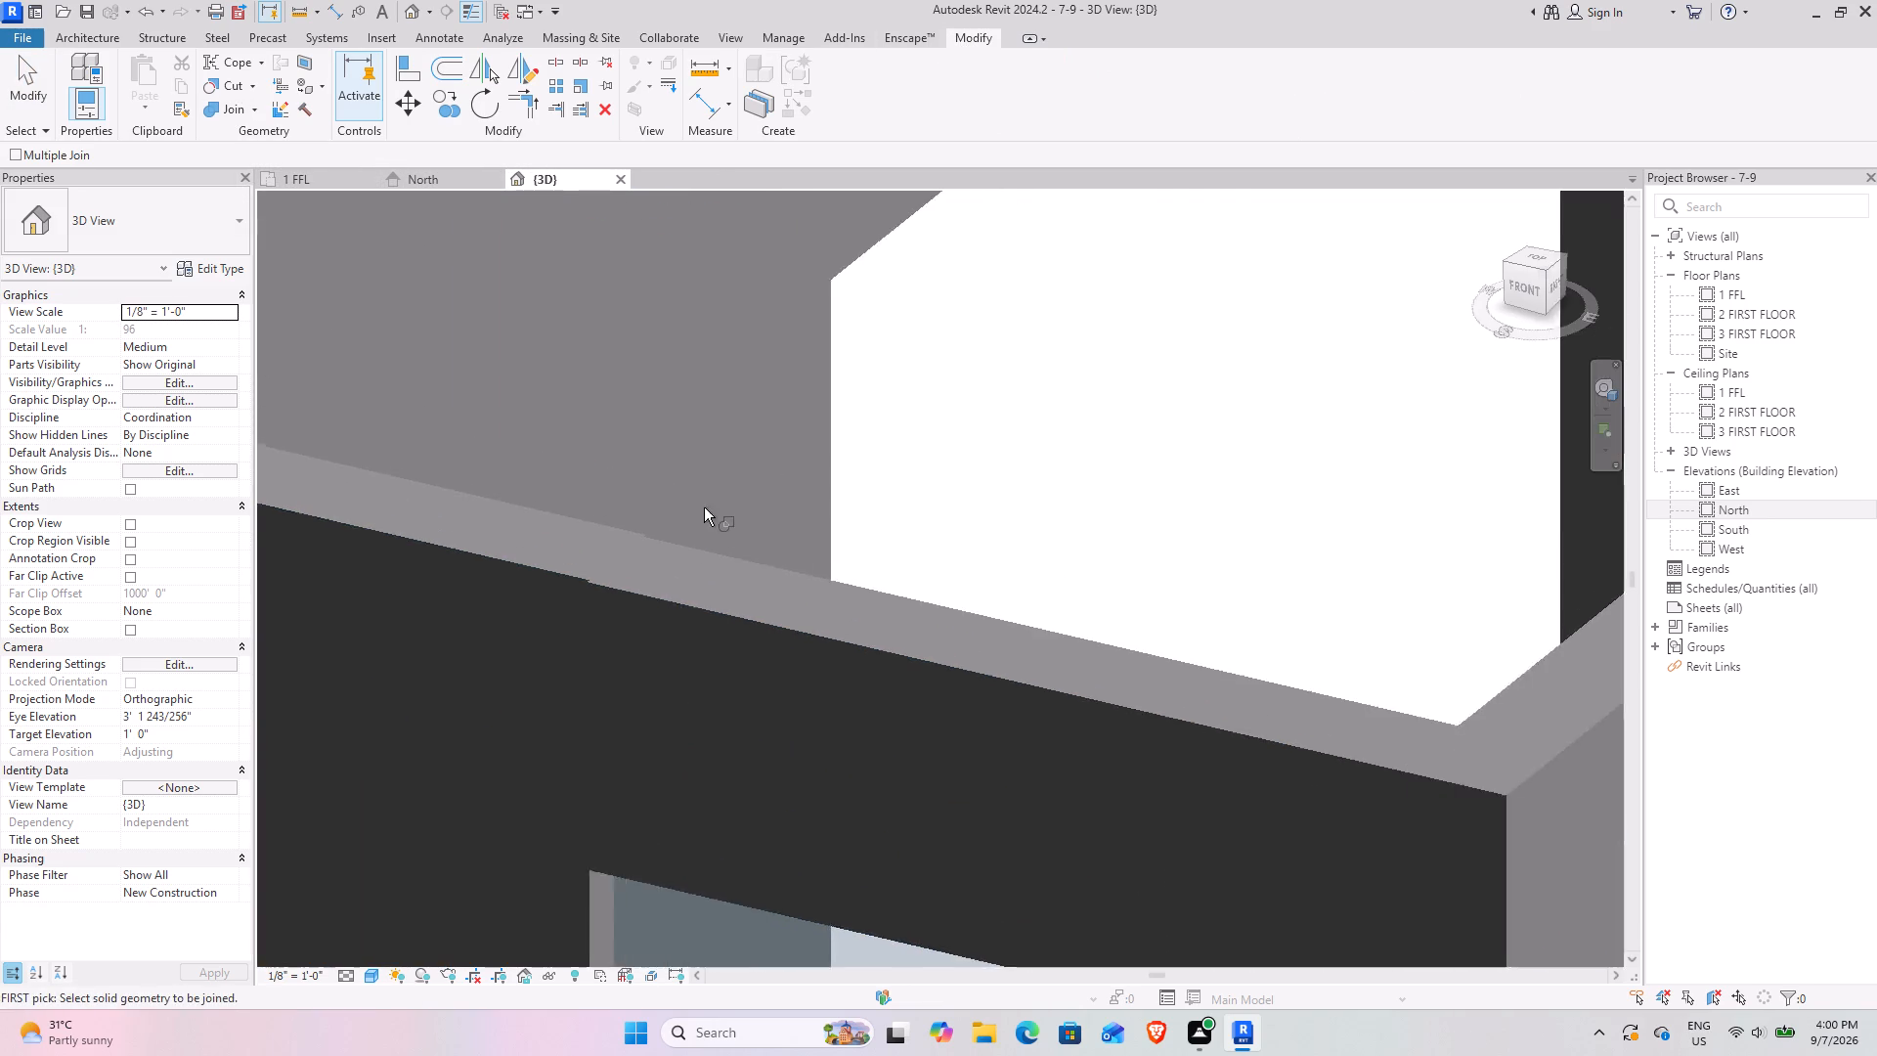
scroll(704, 502, "up", 1)
left_click(558, 633)
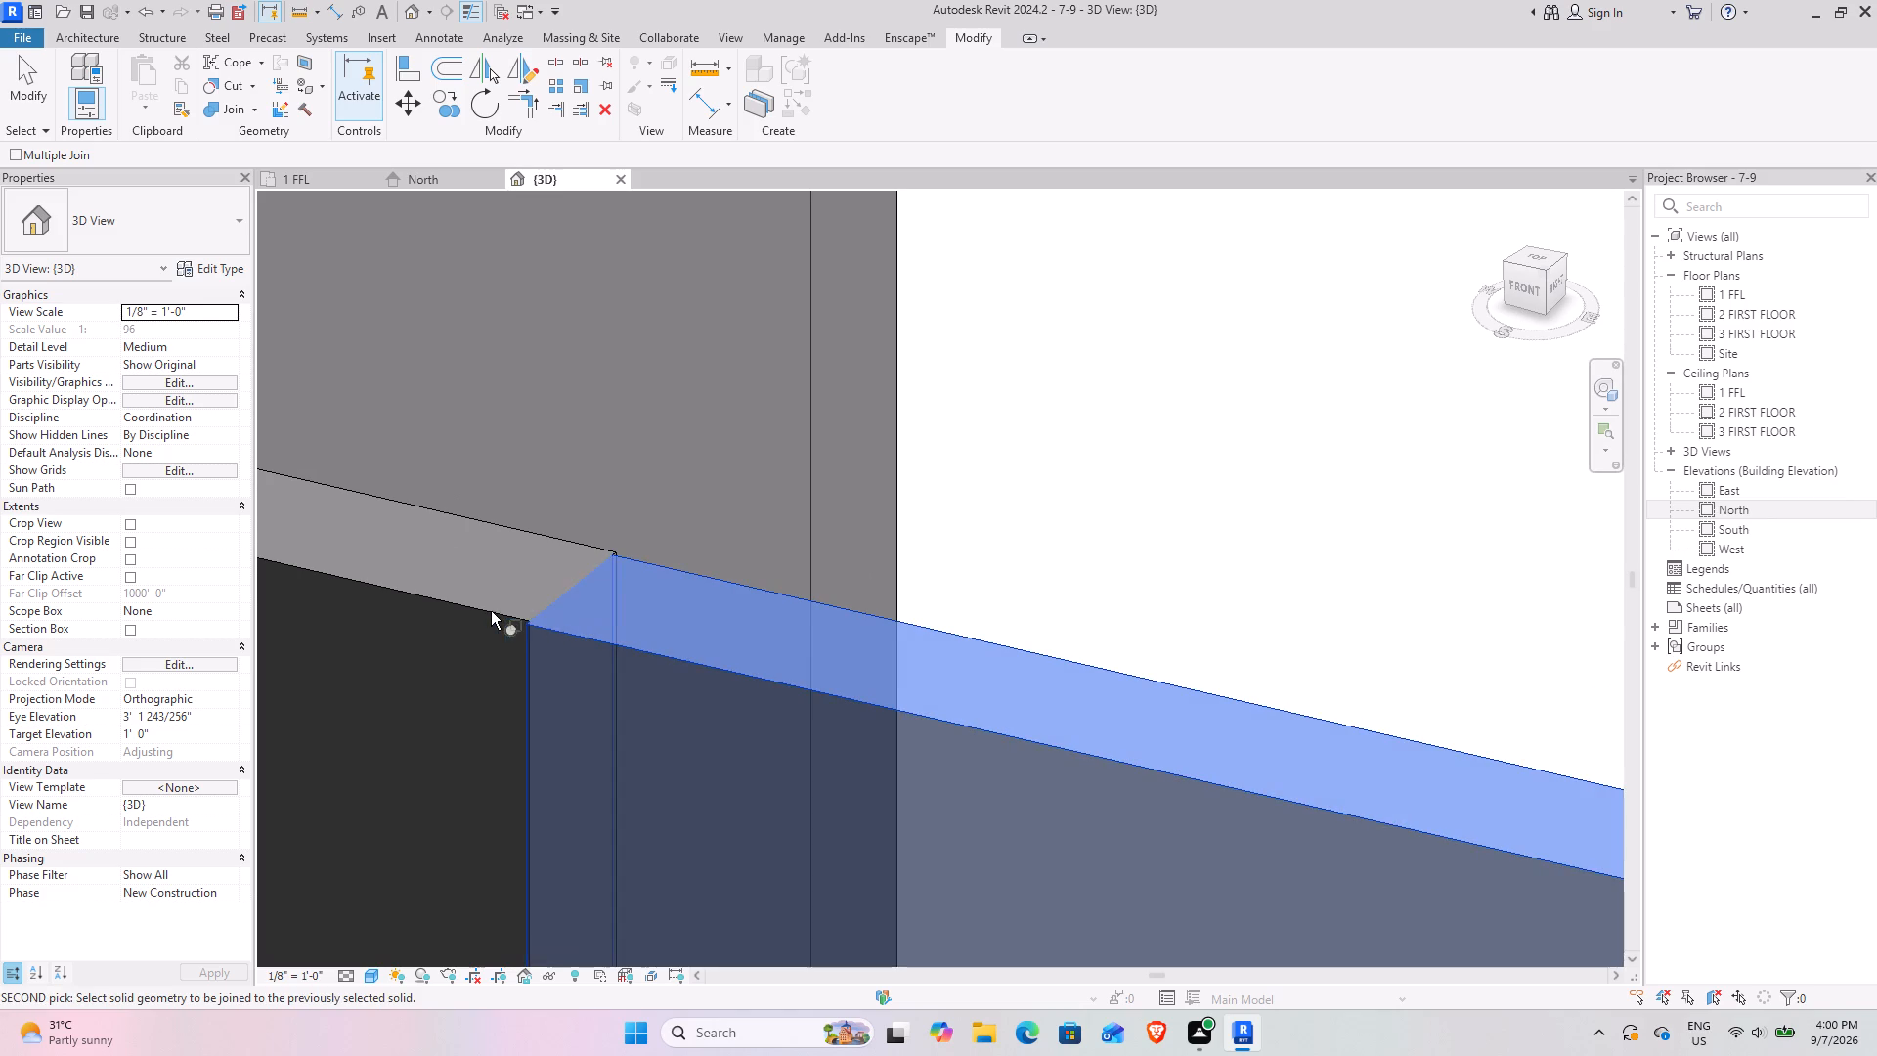
left_click(491, 605)
scroll(704, 630, "down", 4)
middle_click_drag(720, 579, 734, 722, "shift")
middle_click_drag(728, 726, 703, 742)
middle_click_drag(698, 742, 678, 402)
scroll(691, 543, "up", 4)
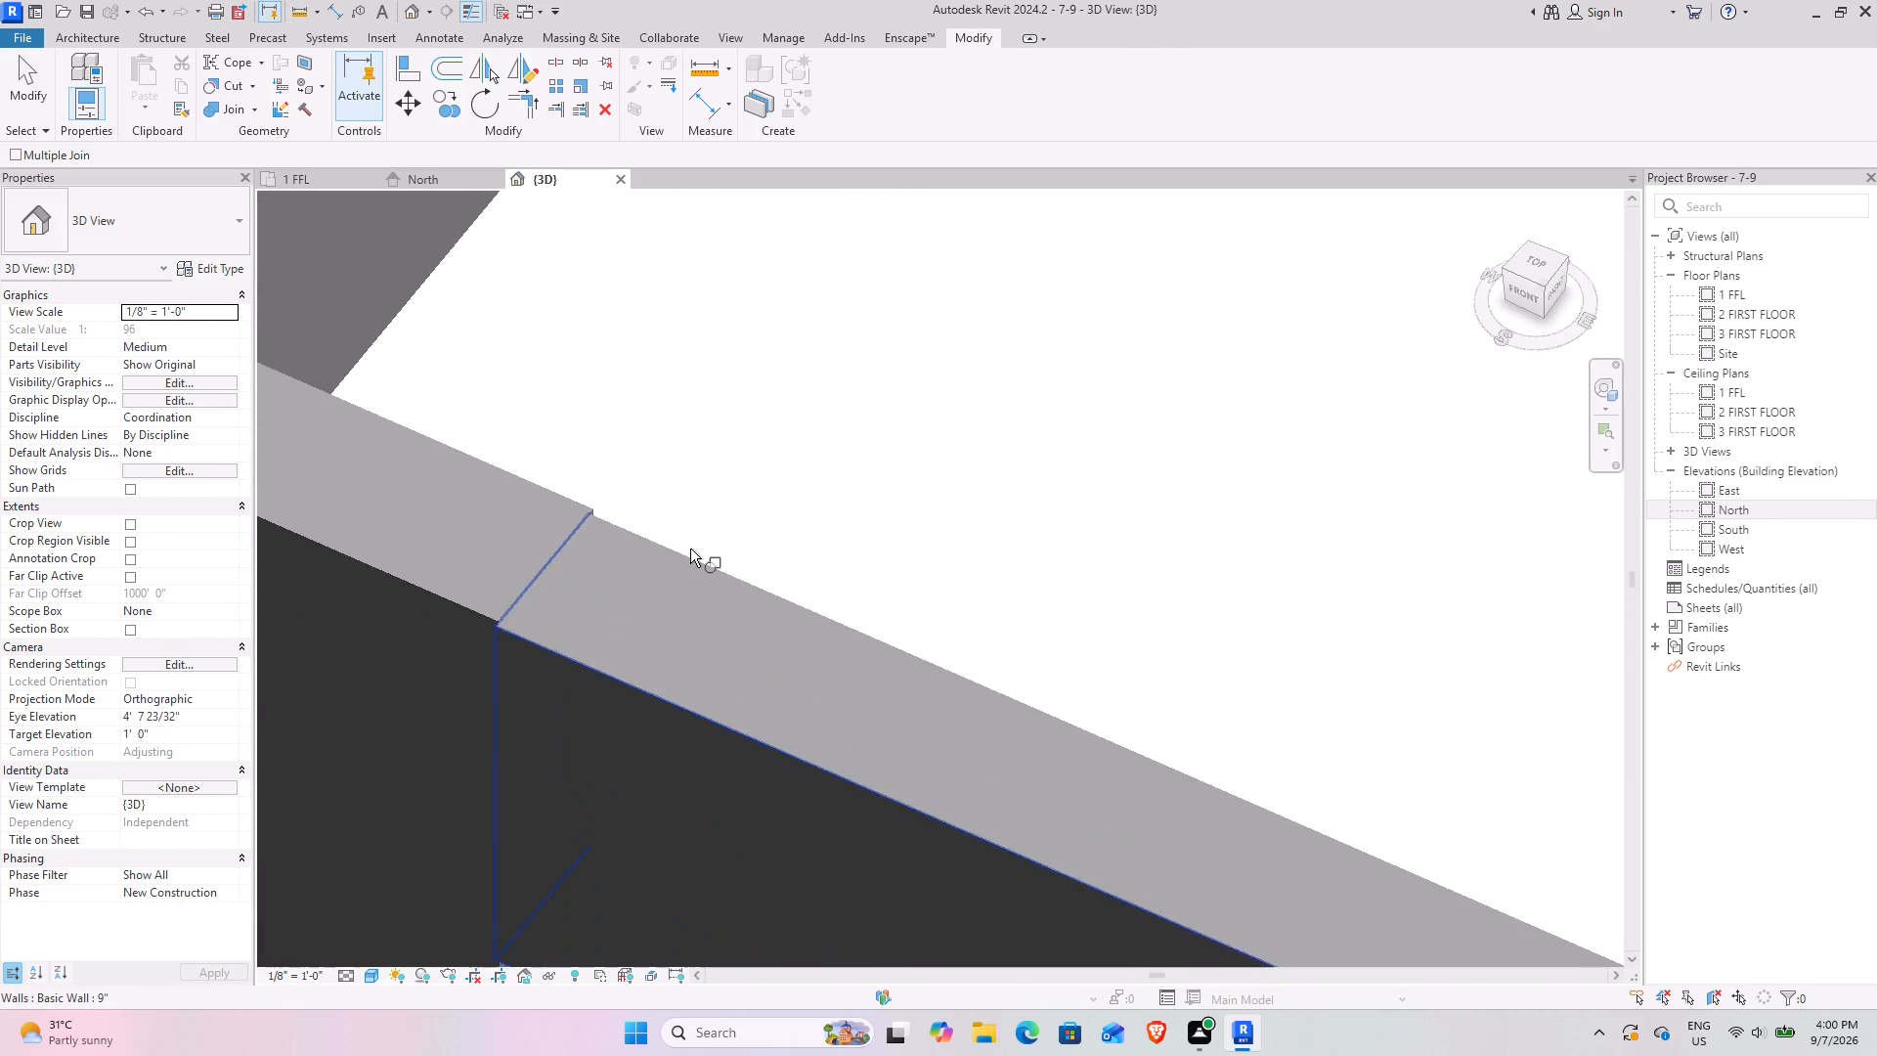
key("Escape")
key("Escape")
Align the front sill wall's inner face with the adjoining solid wall's inner face in the 1 FFL plan.
left_click(704, 560)
scroll(776, 554, "down", 4)
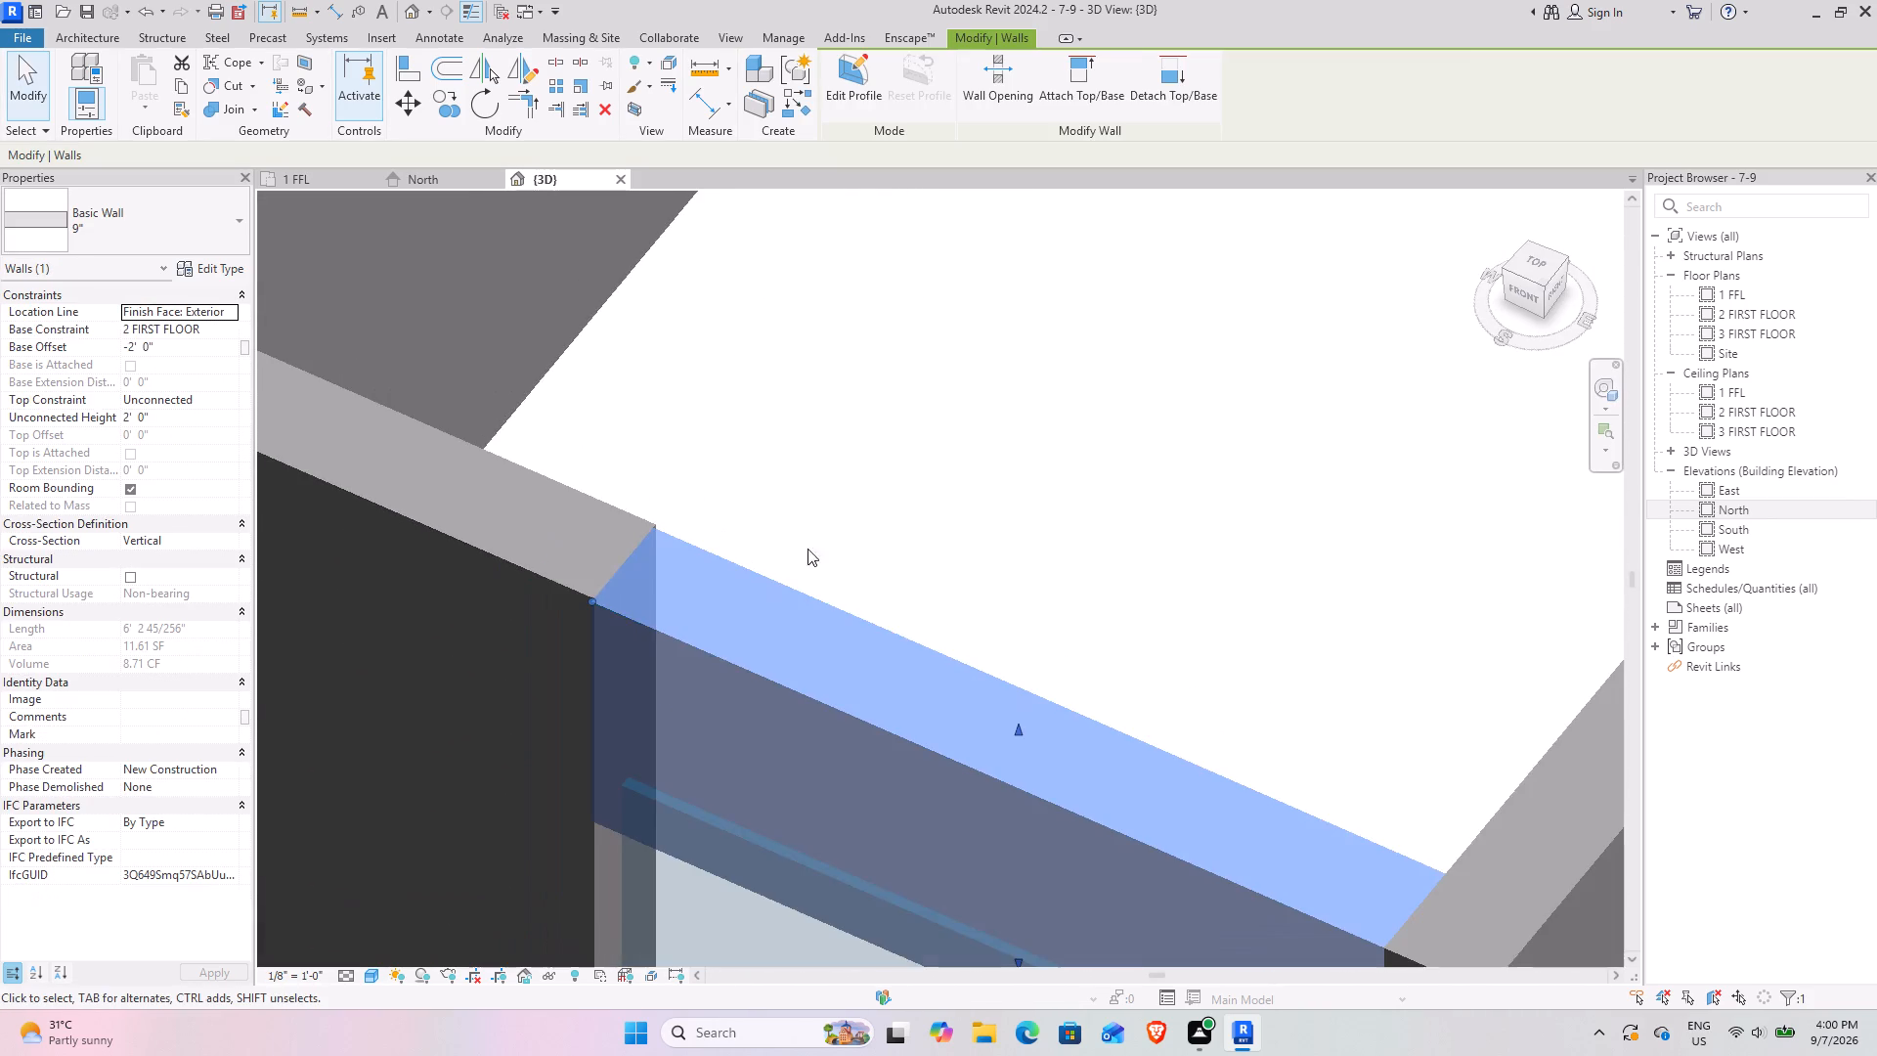
left_click(315, 181)
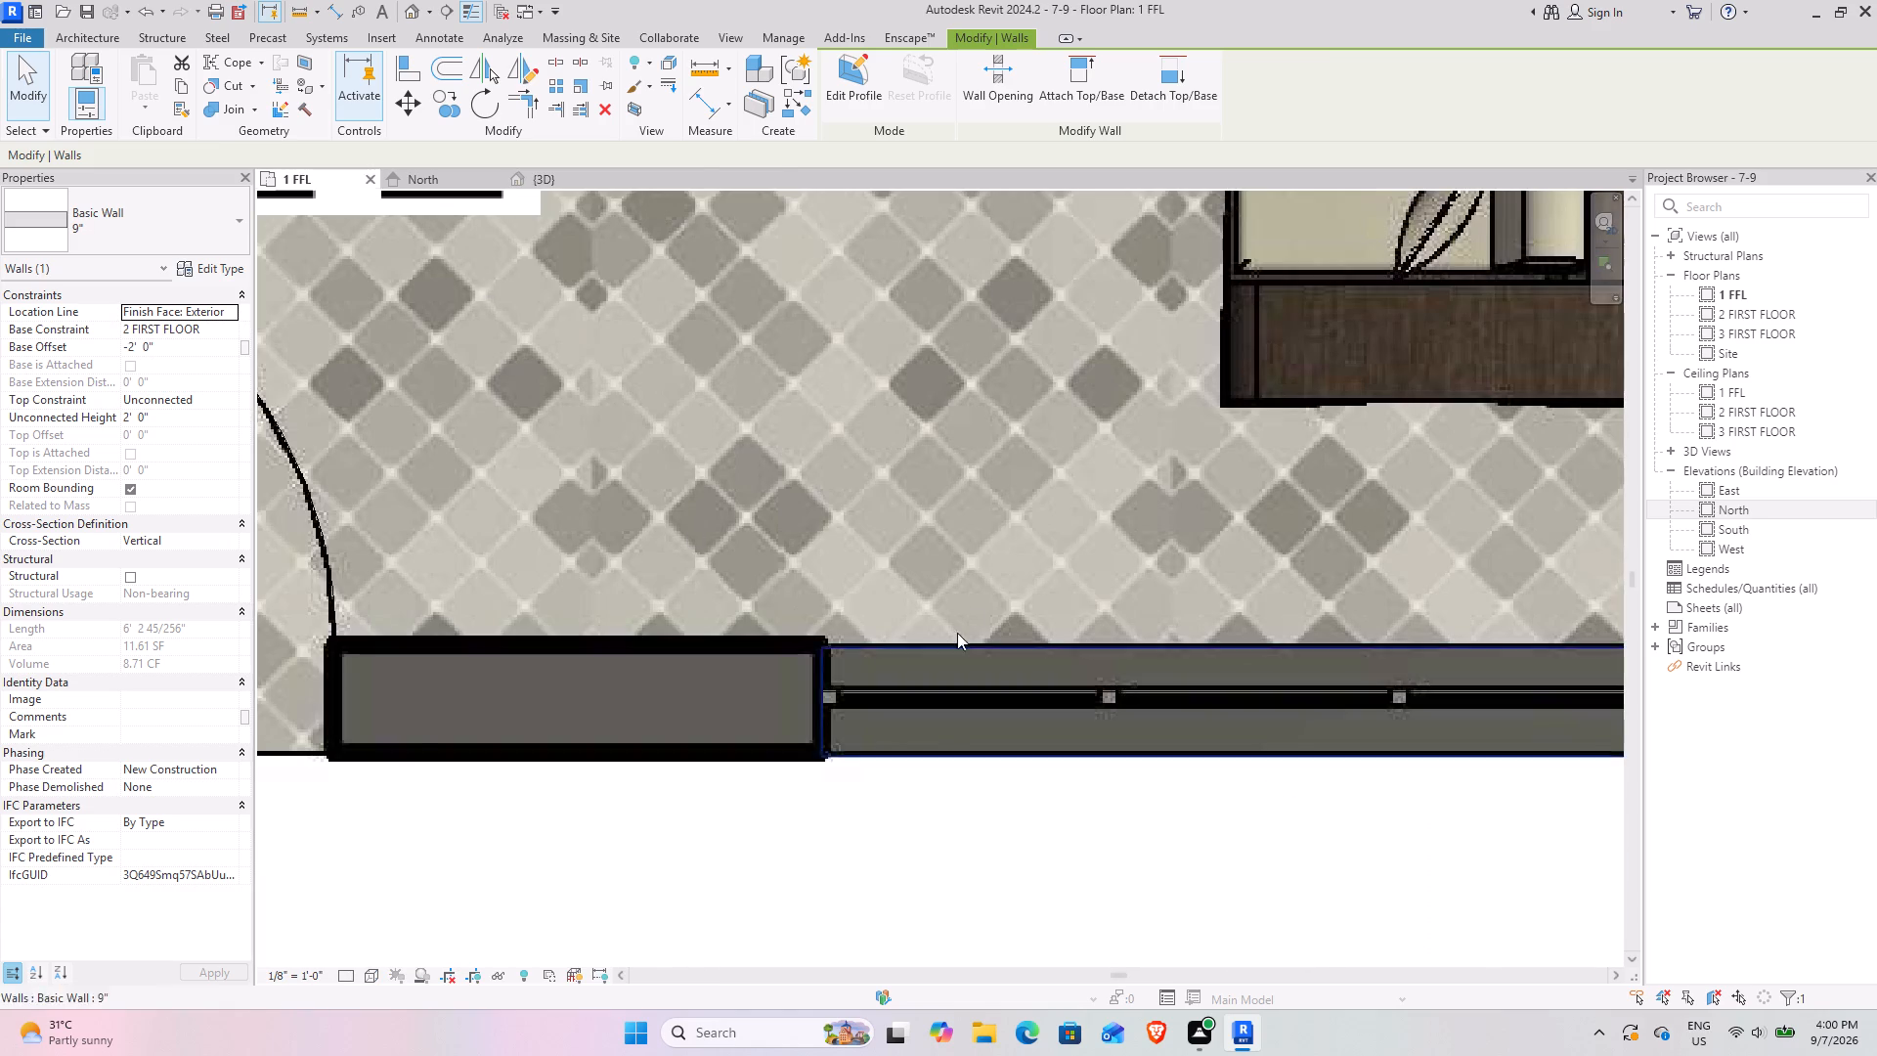
scroll(959, 595, "down", 5)
middle_click_drag(1057, 568, 761, 568)
scroll(648, 592, "up", 7)
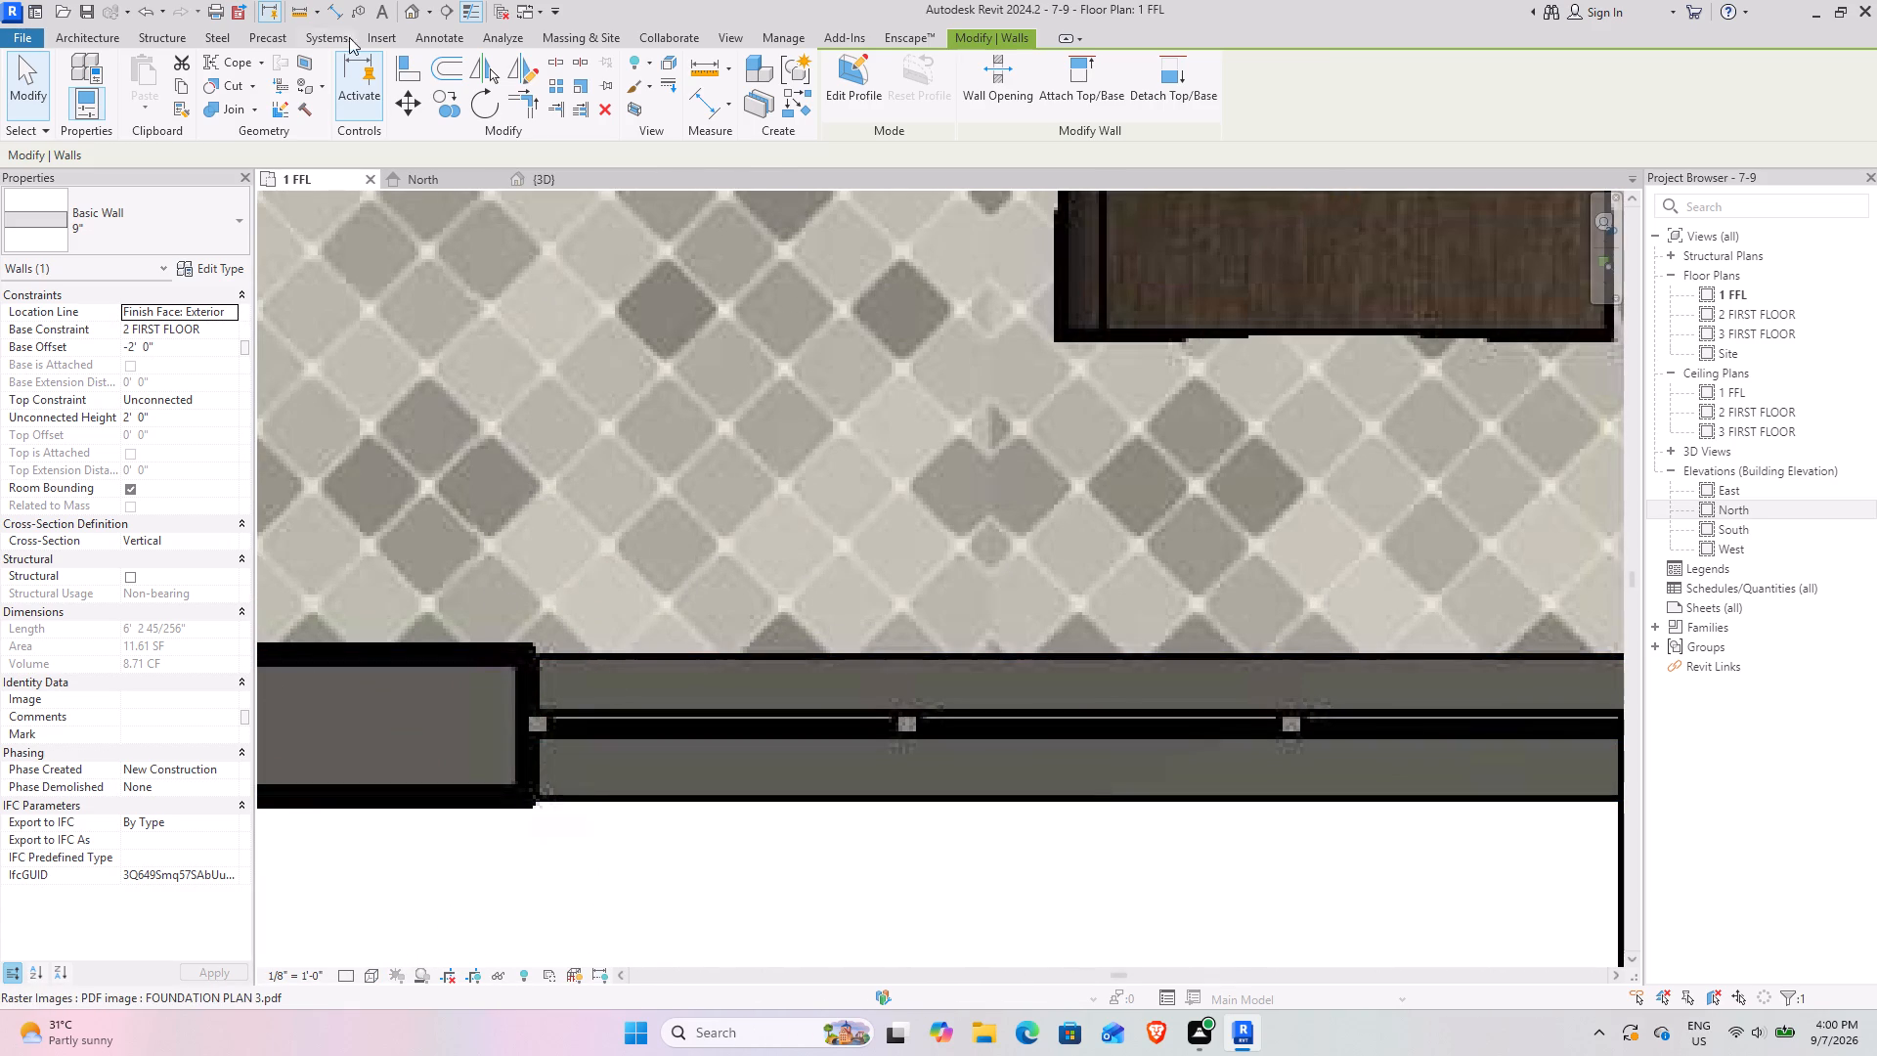
key("Escape")
left_click(409, 74)
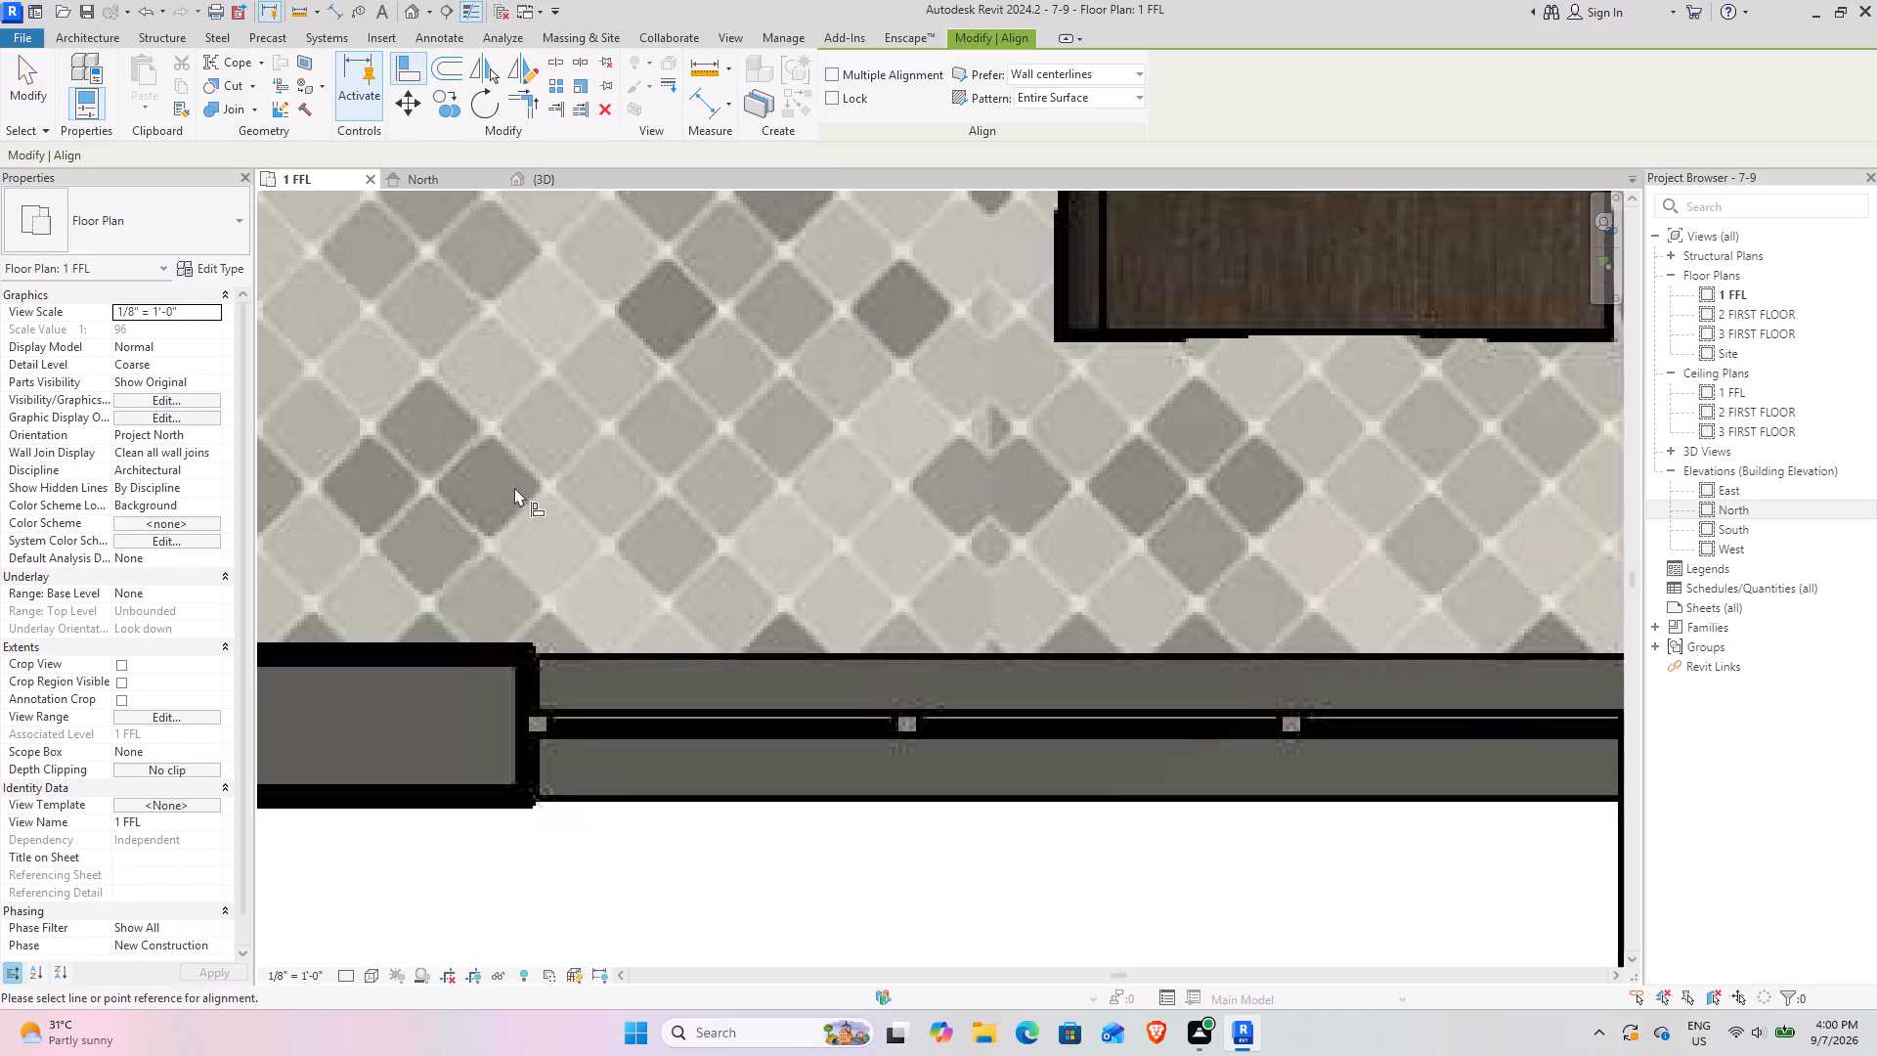
left_click(461, 659)
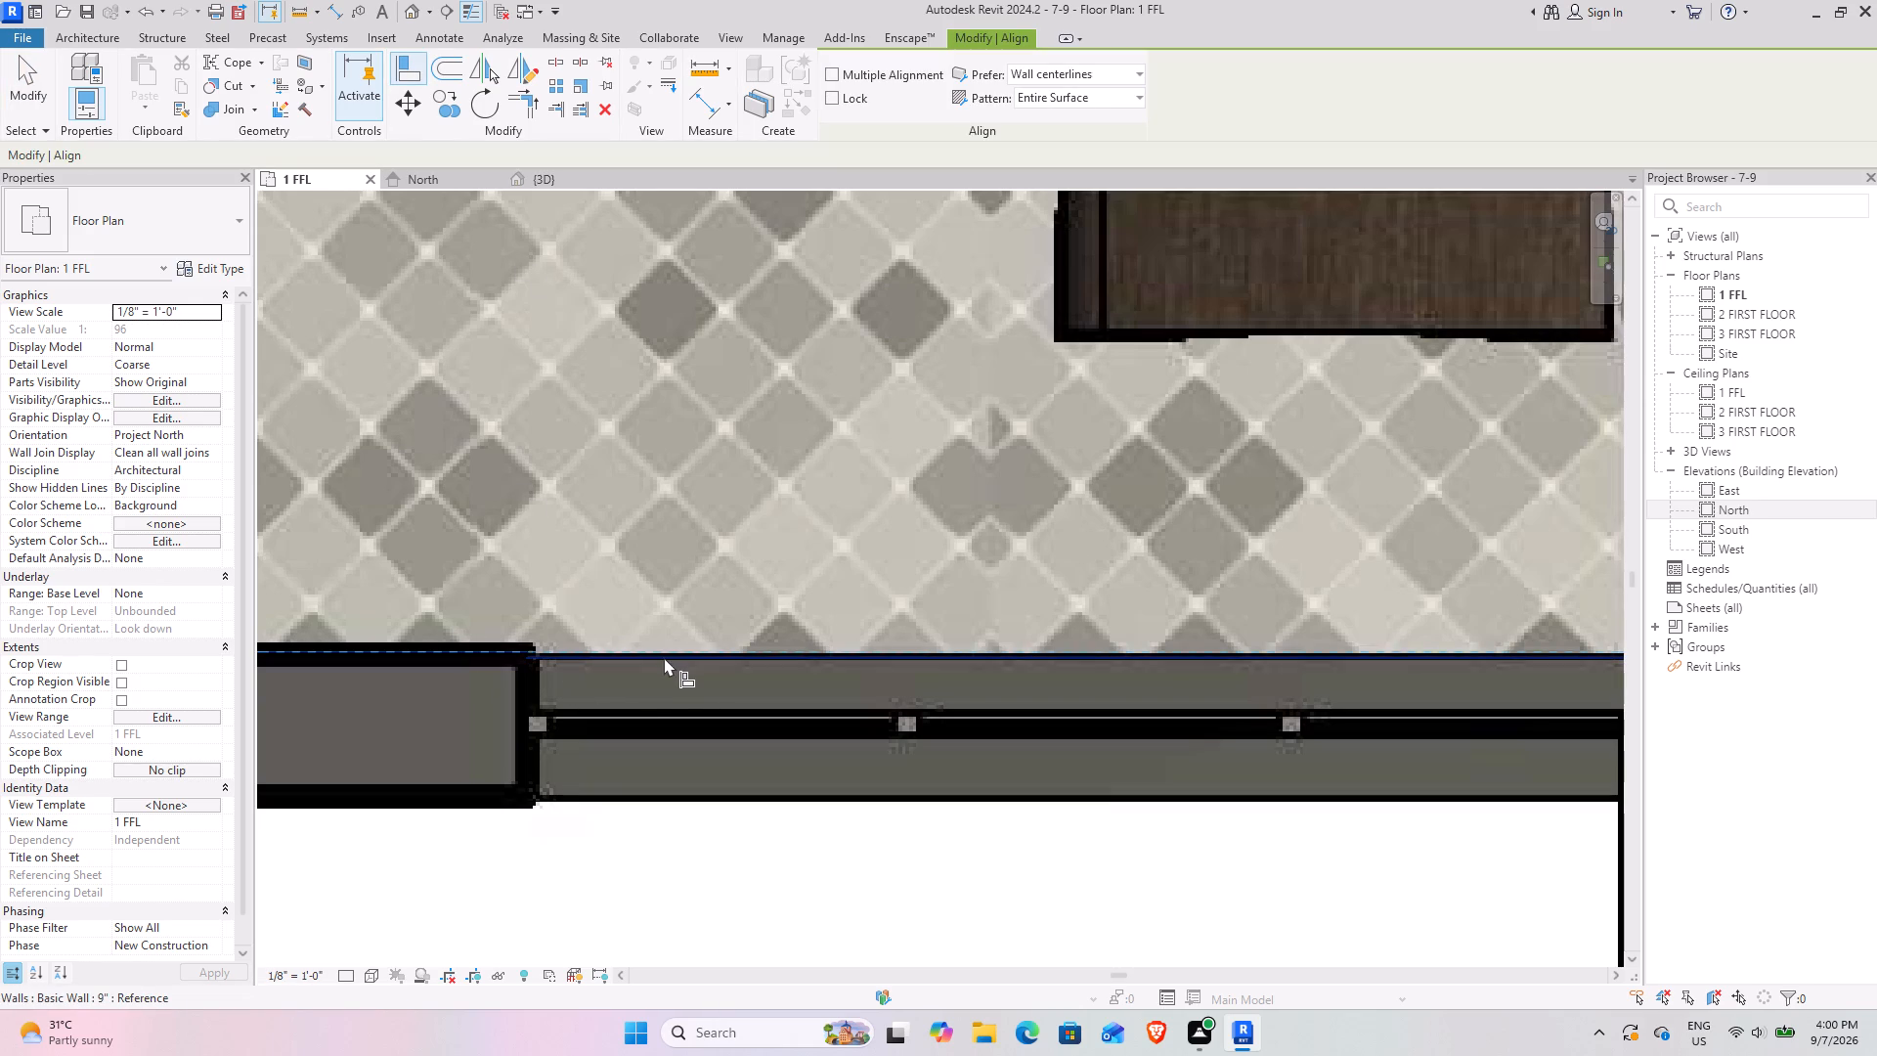
left_click(664, 657)
scroll(586, 672, "down", 5)
middle_click_drag(798, 657, 509, 700)
middle_click_drag(803, 416, 695, 638)
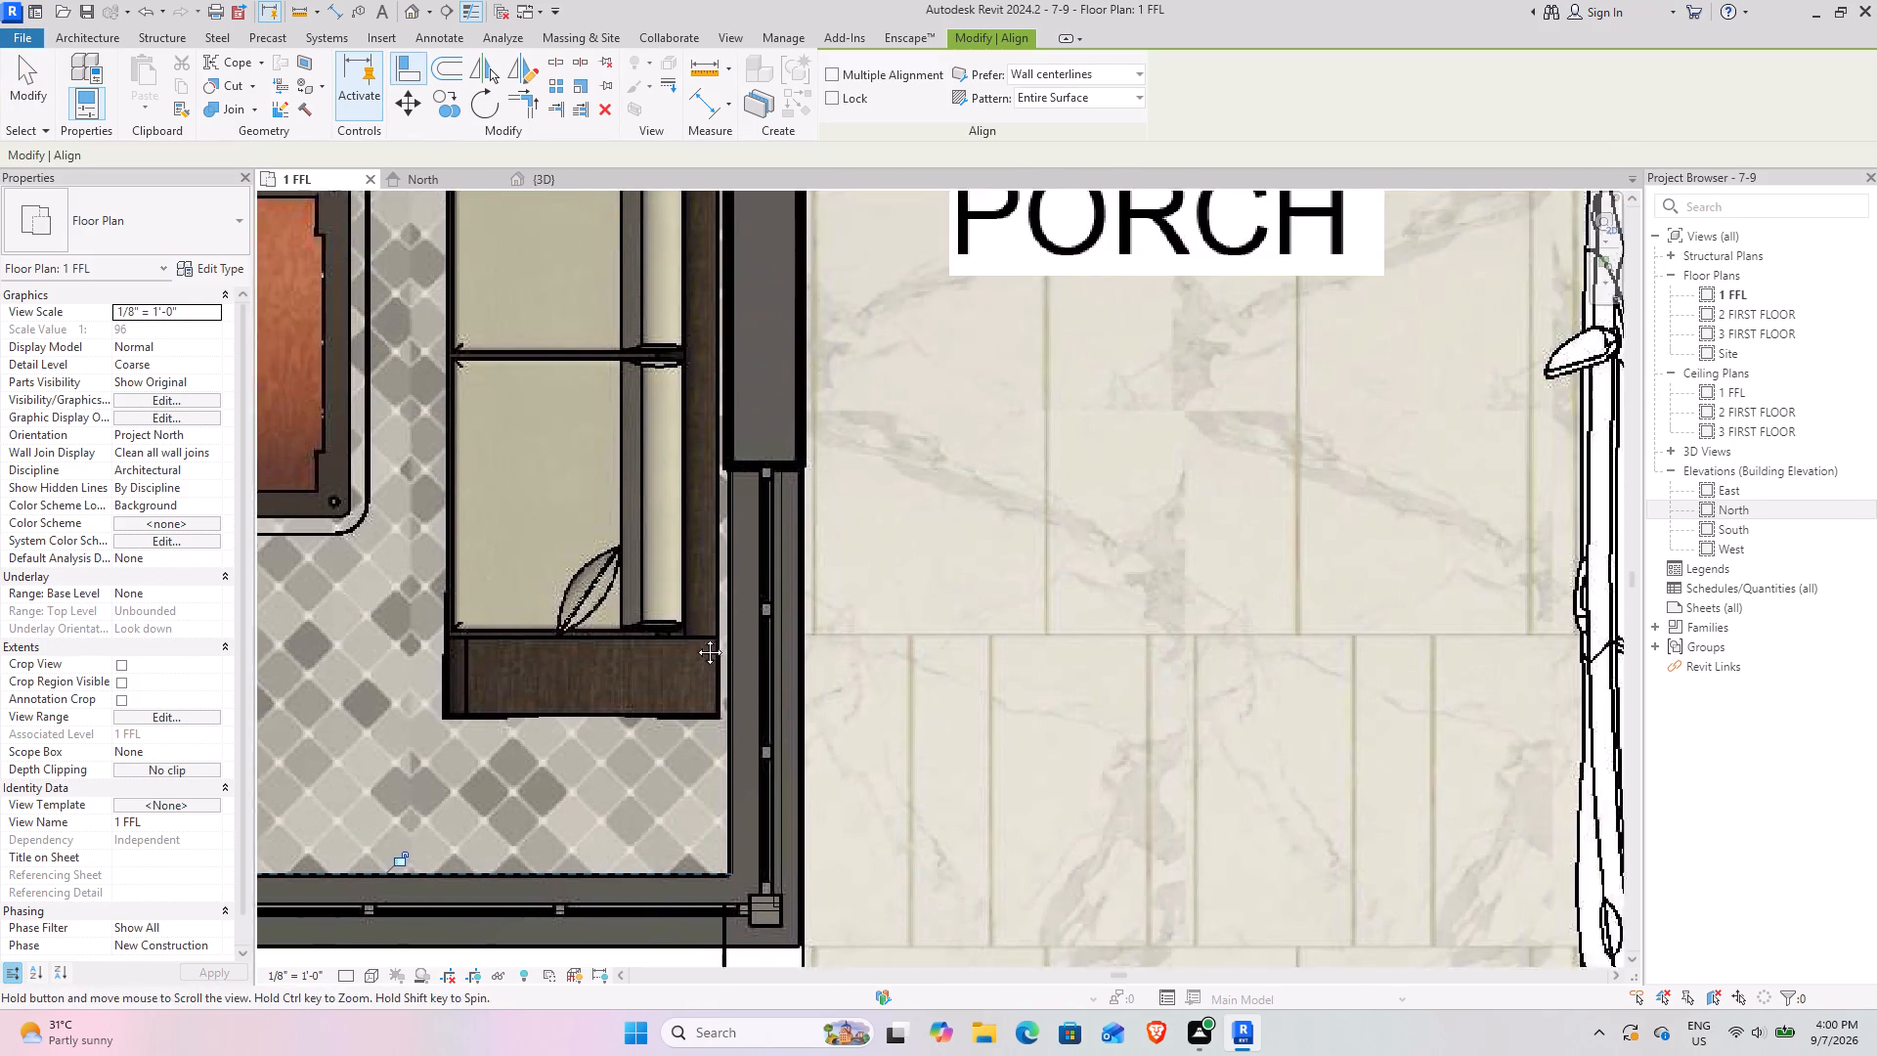
middle_click_drag(695, 638, 695, 645)
scroll(701, 417, "up", 6)
key("Escape")
key("Escape")
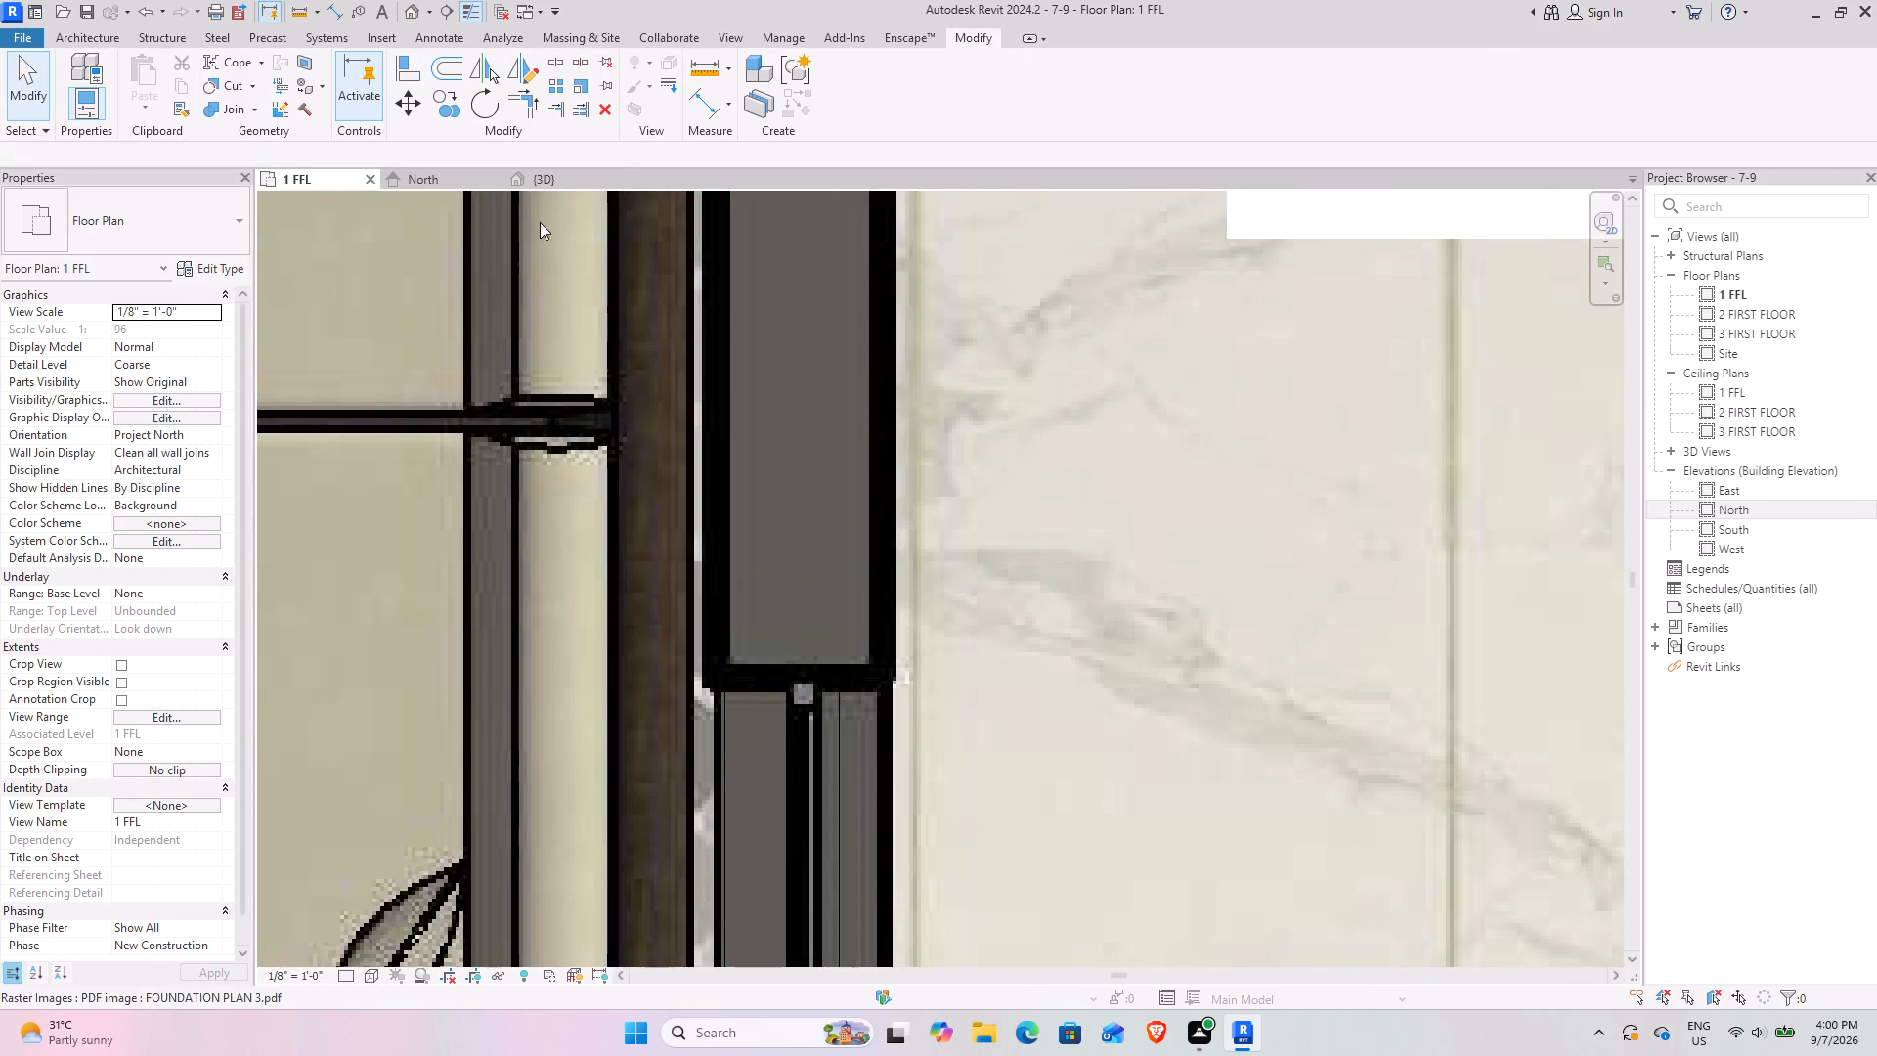
Examine the wall junctions above and below the corner glazing from several sides in the 3D view.
left_click(542, 184)
middle_click_drag(704, 393, 798, 344, "shift")
scroll(620, 418, "up", 1, "shift")
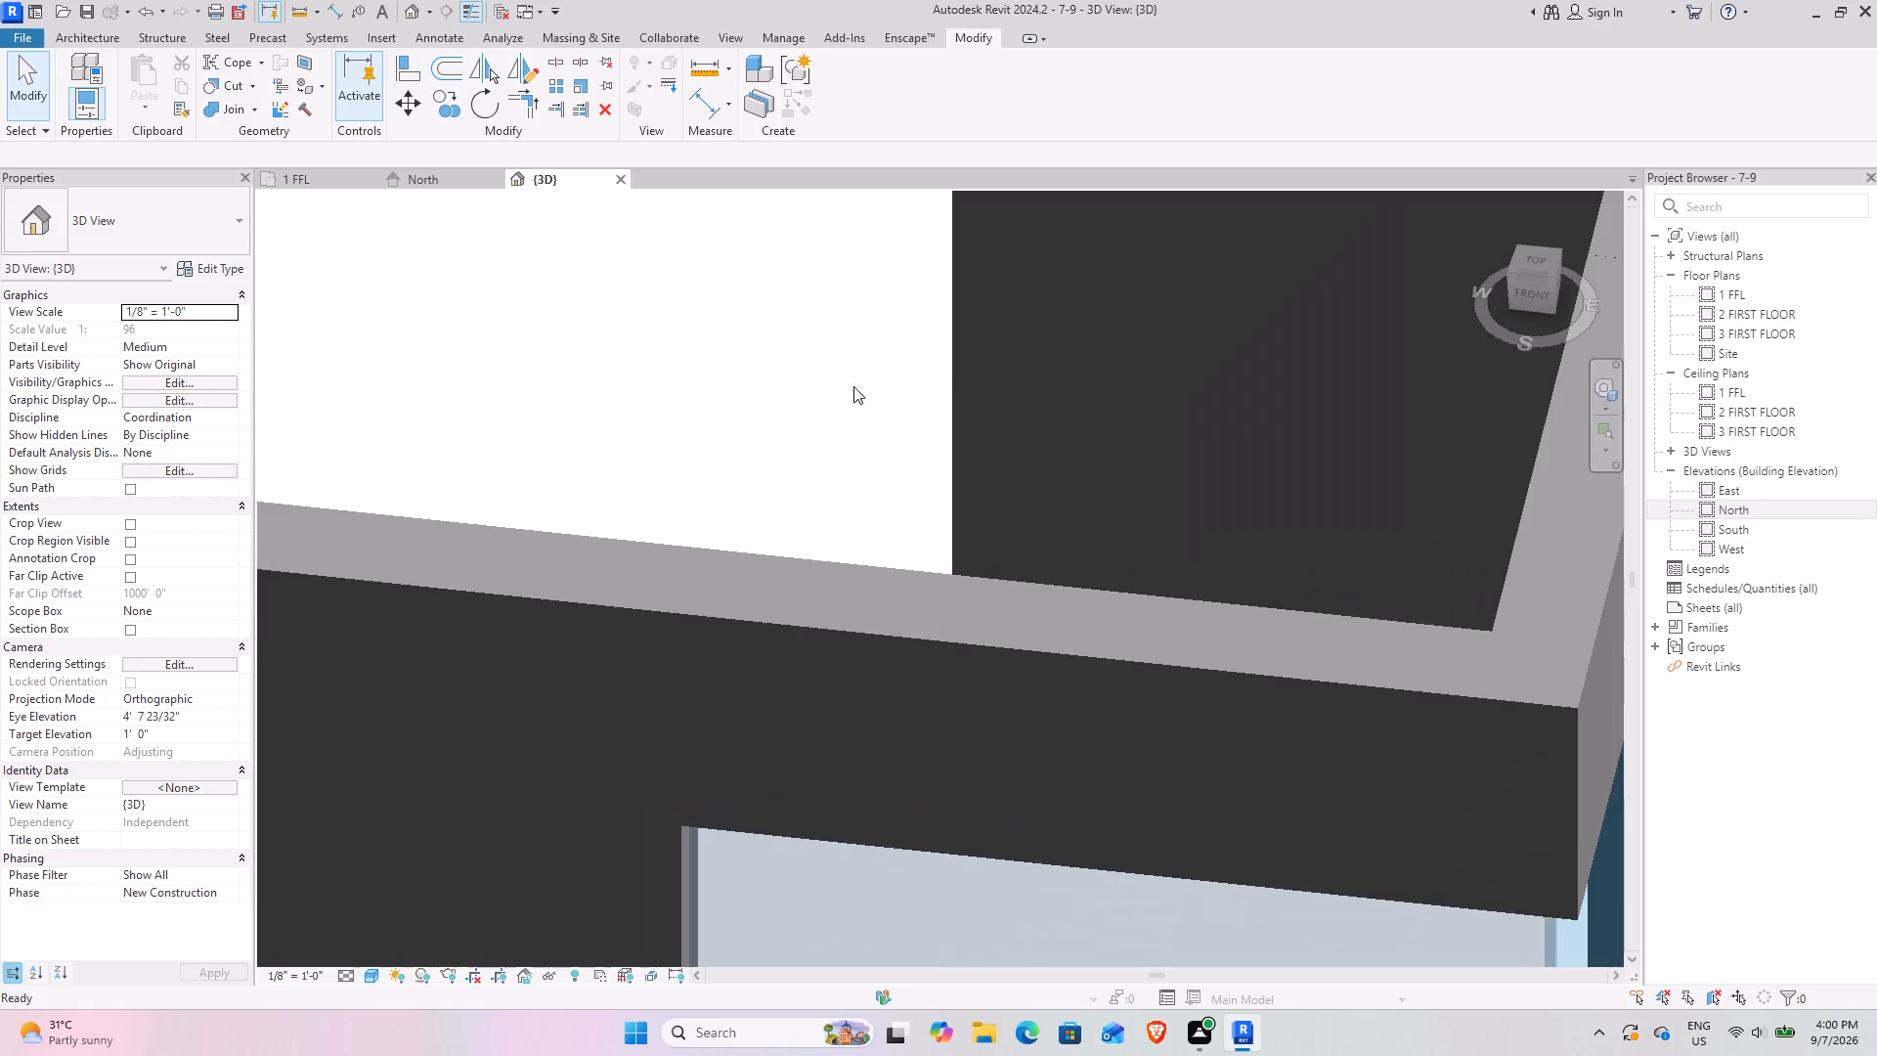
middle_click_drag(542, 446, 213, 507)
middle_click_drag(930, 425, 602, 491)
scroll(1020, 498, "down", 4)
middle_click_drag(1064, 512, 896, 512, "shift")
scroll(1309, 519, "up", 8)
scroll(1173, 624, "down", 5)
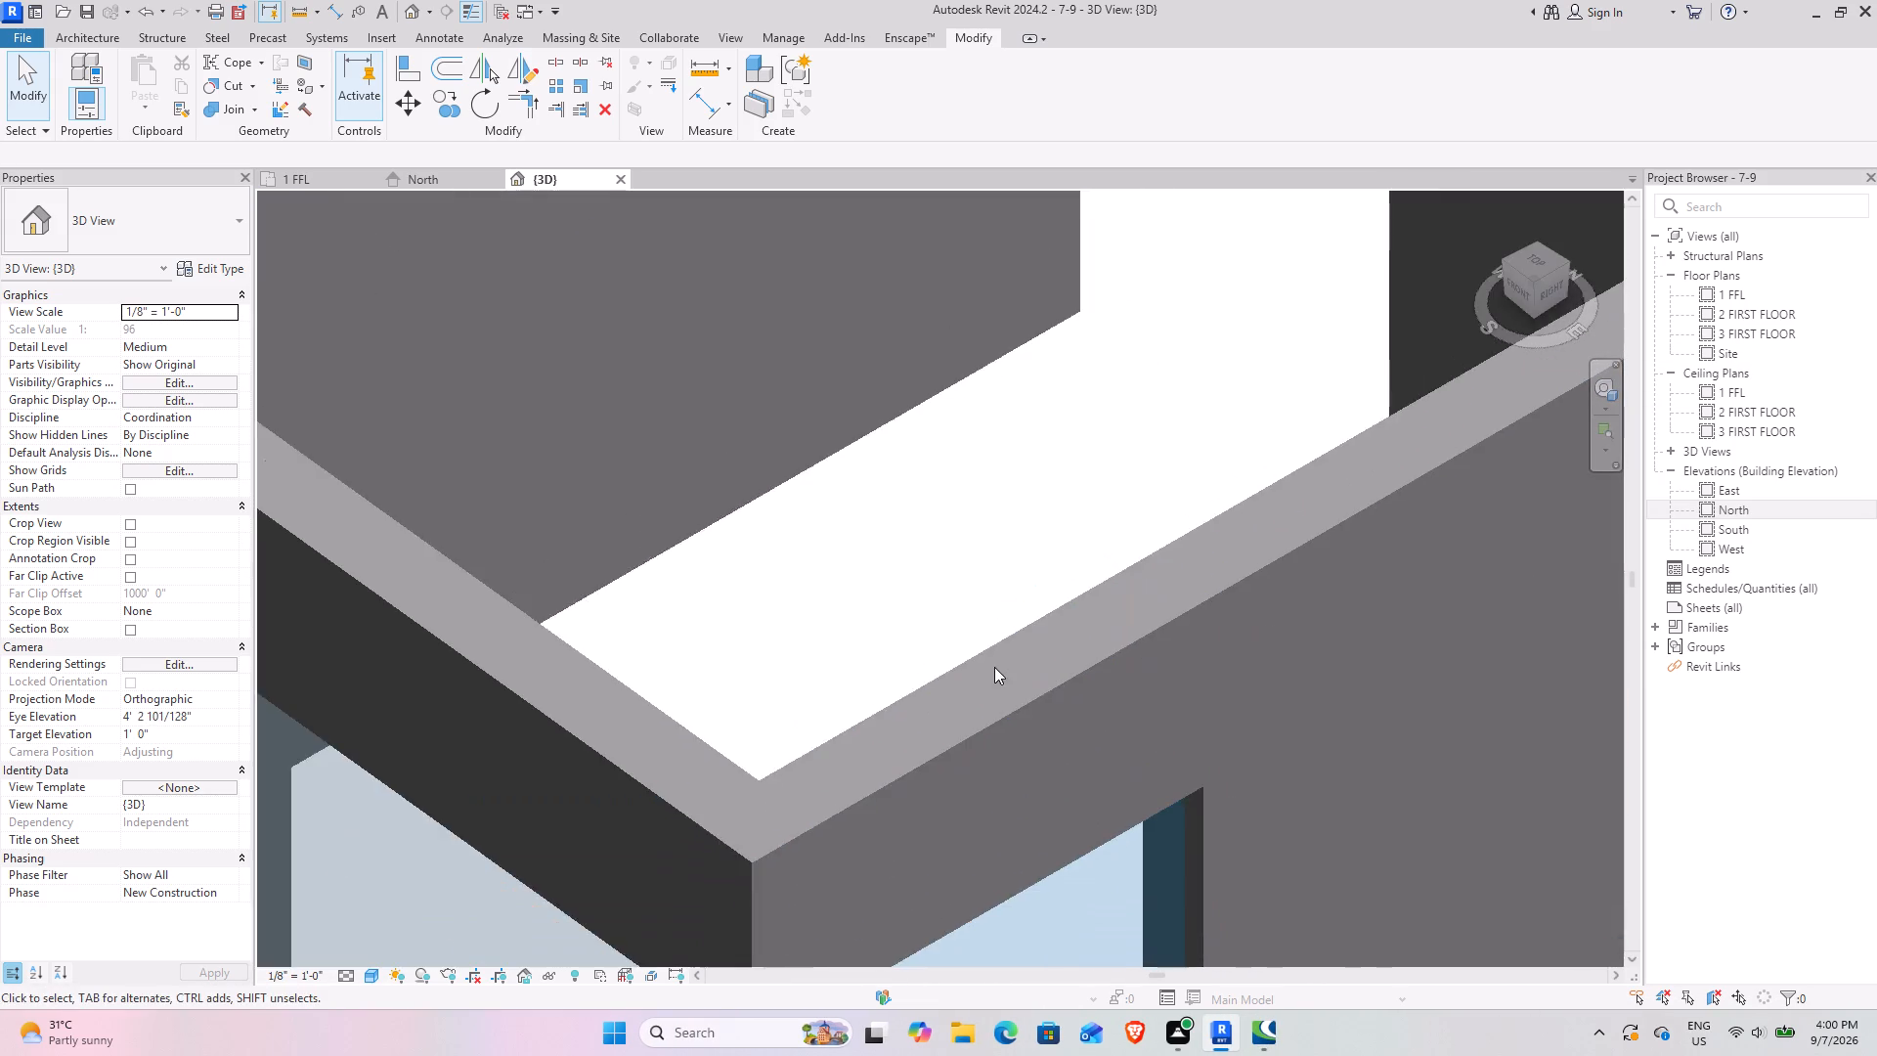
middle_click_drag(975, 661, 1106, 176)
middle_click_drag(1032, 634, 1136, 286)
middle_click_drag(485, 497, 771, 410, "shift")
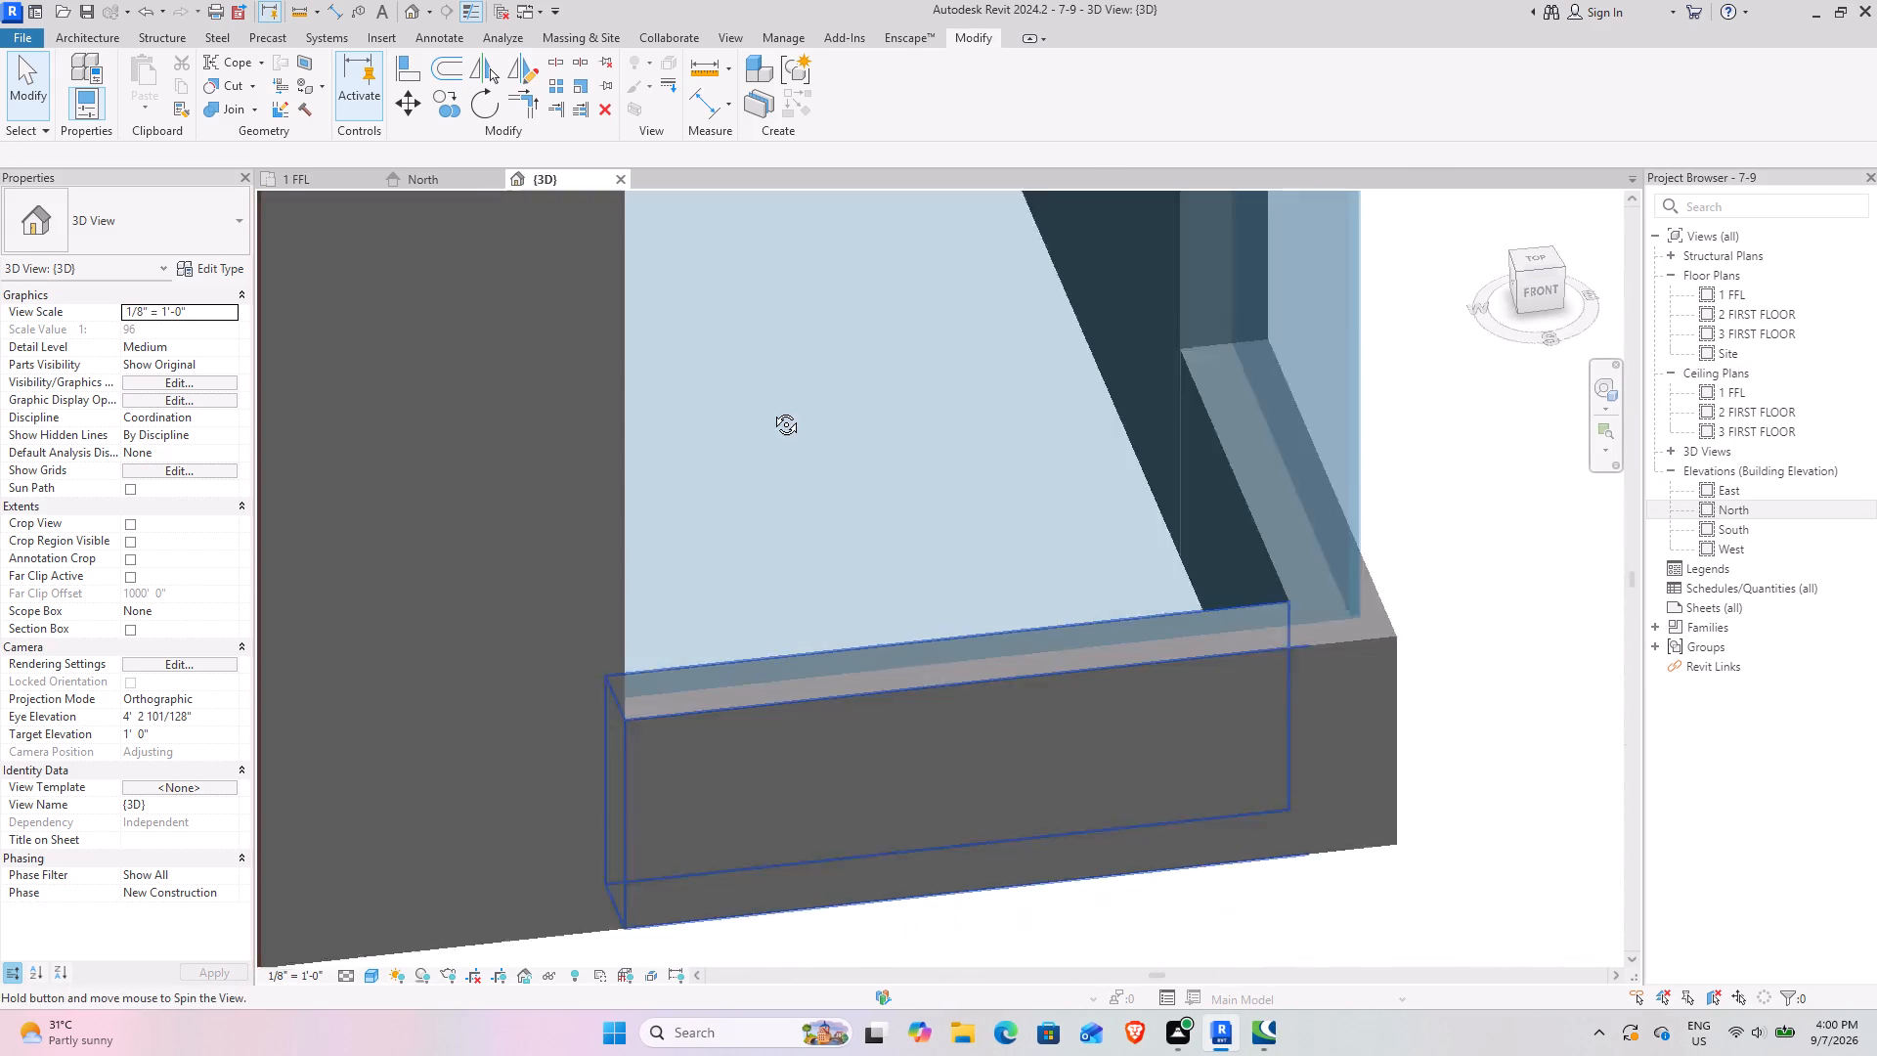
middle_click_drag(771, 410, 772, 408, "shift")
middle_click_drag(773, 764, 411, 691, "shift")
scroll(677, 585, "down", 3)
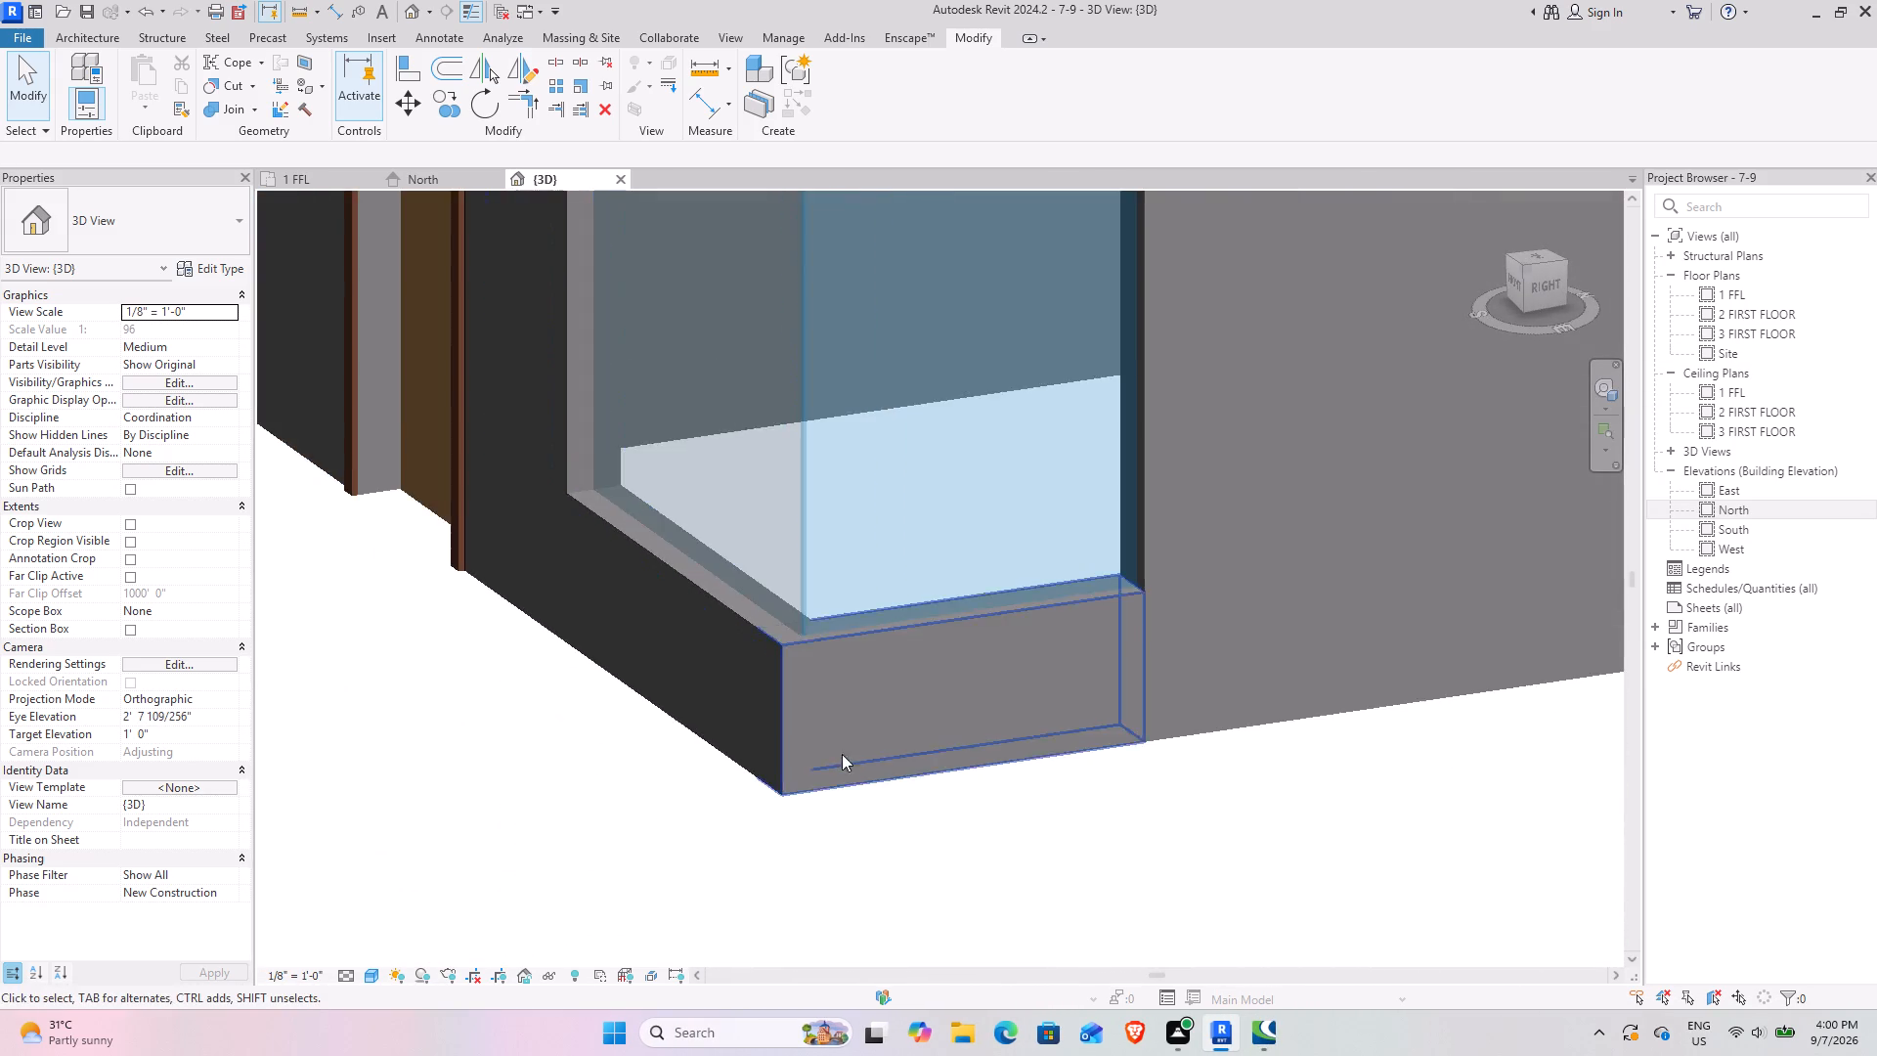
middle_click_drag(847, 744, 786, 802, "shift")
scroll(759, 765, "down", 5)
middle_click_drag(651, 732, 1095, 808, "shift")
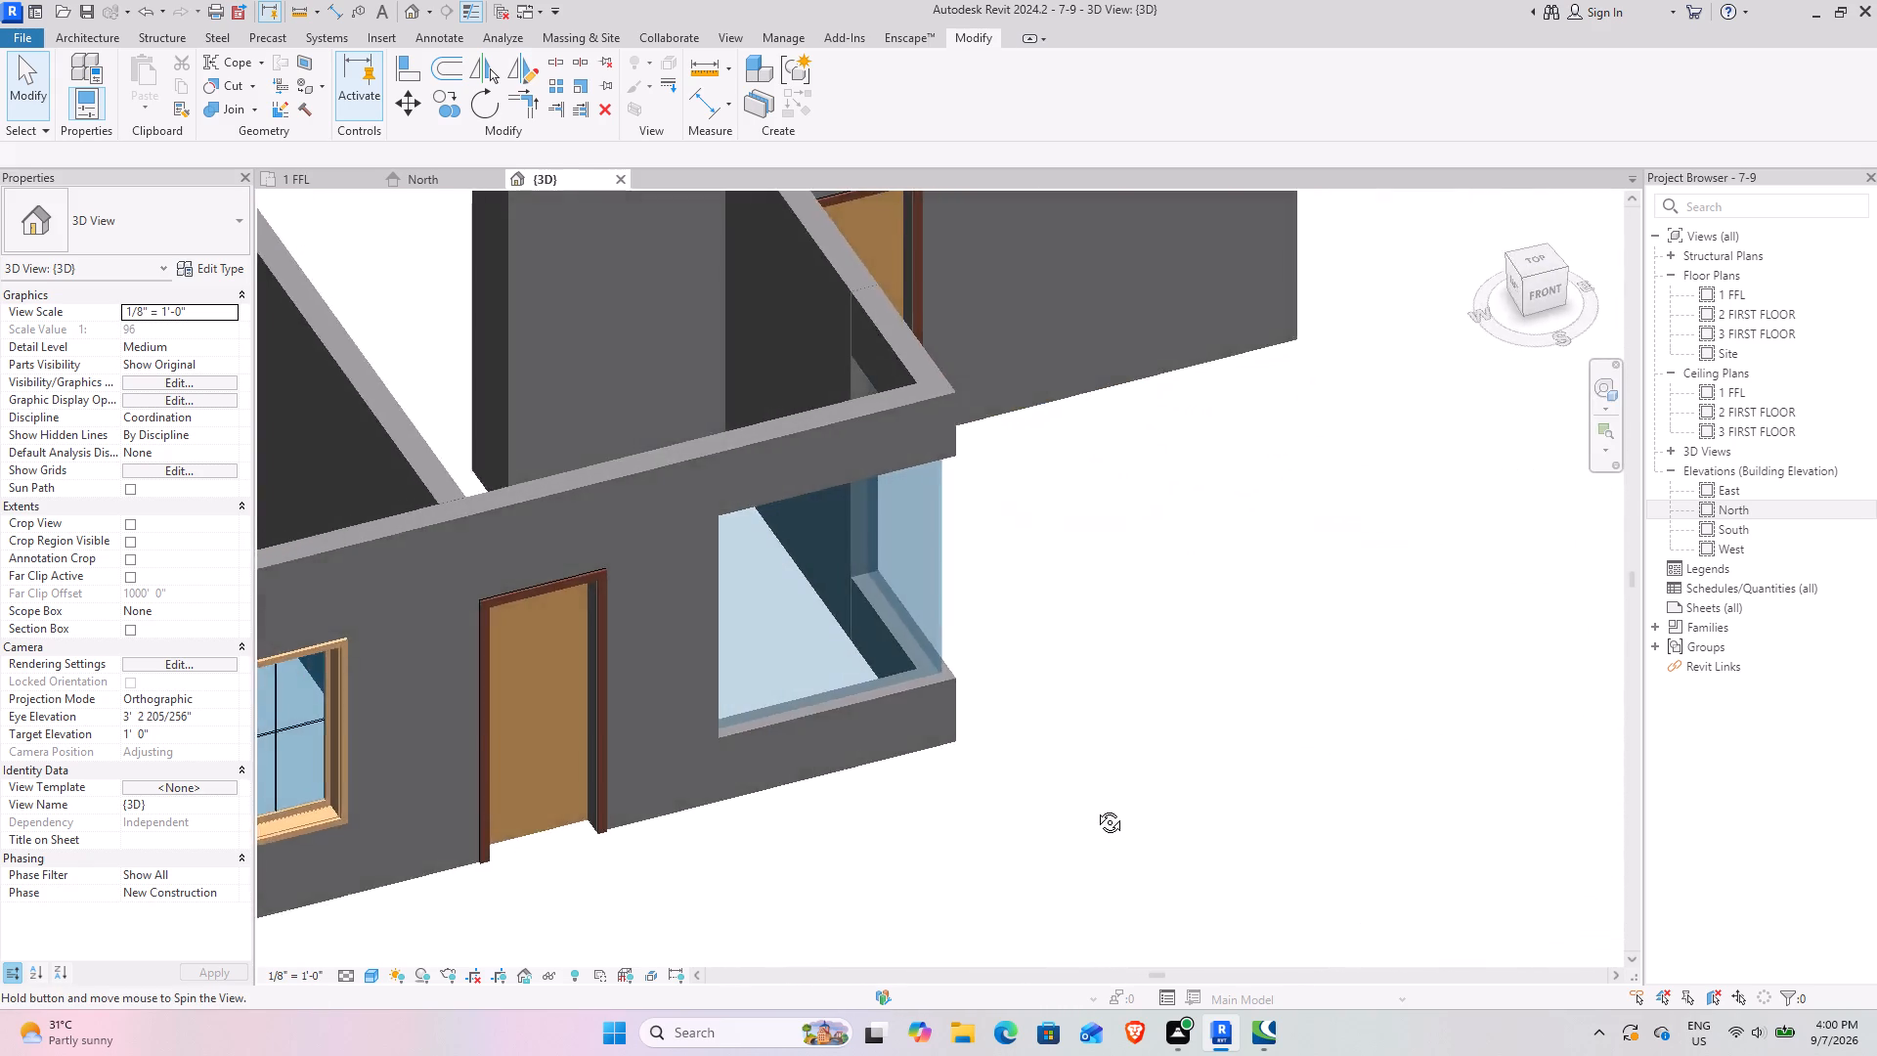
middle_click_drag(1095, 808, 736, 782, "shift")
Join the solid front wall beside the door with the short wall above the front glazing again.
scroll(908, 754, "up", 3)
middle_click_drag(552, 518, 637, 657)
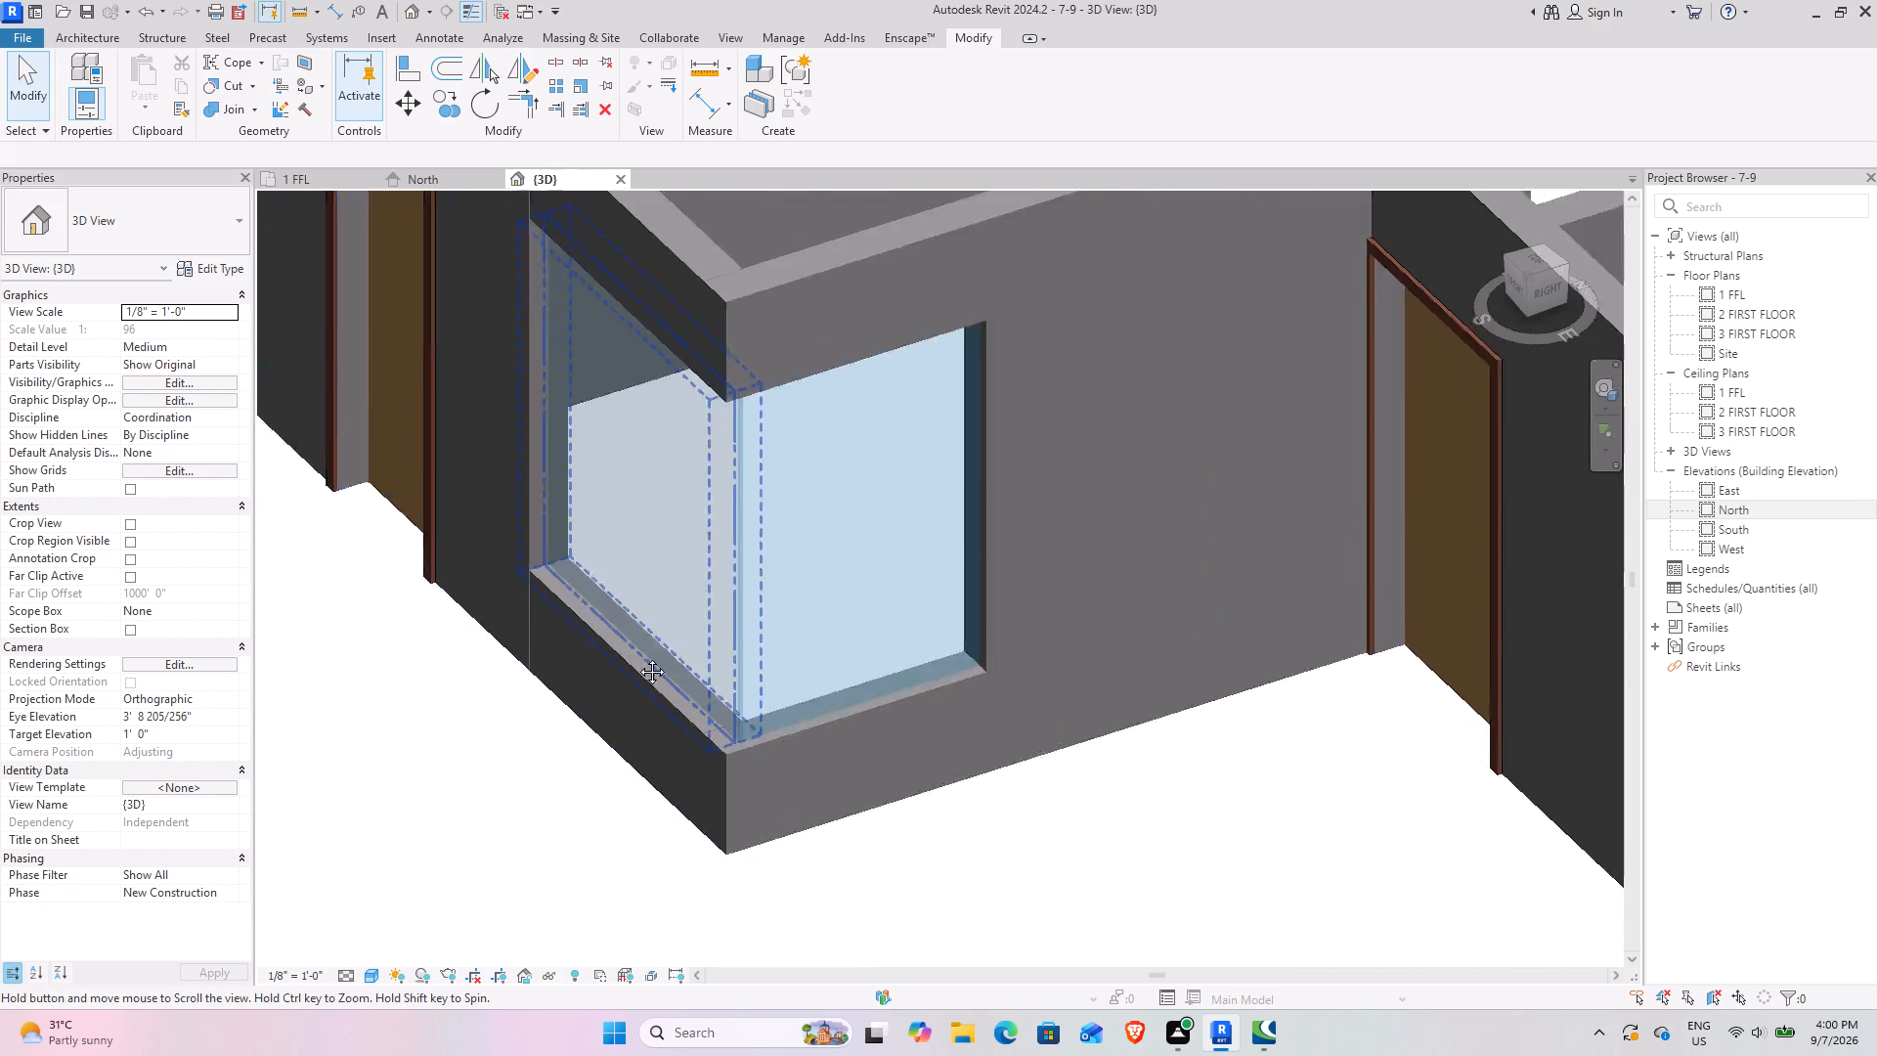
middle_click_drag(637, 657, 837, 991)
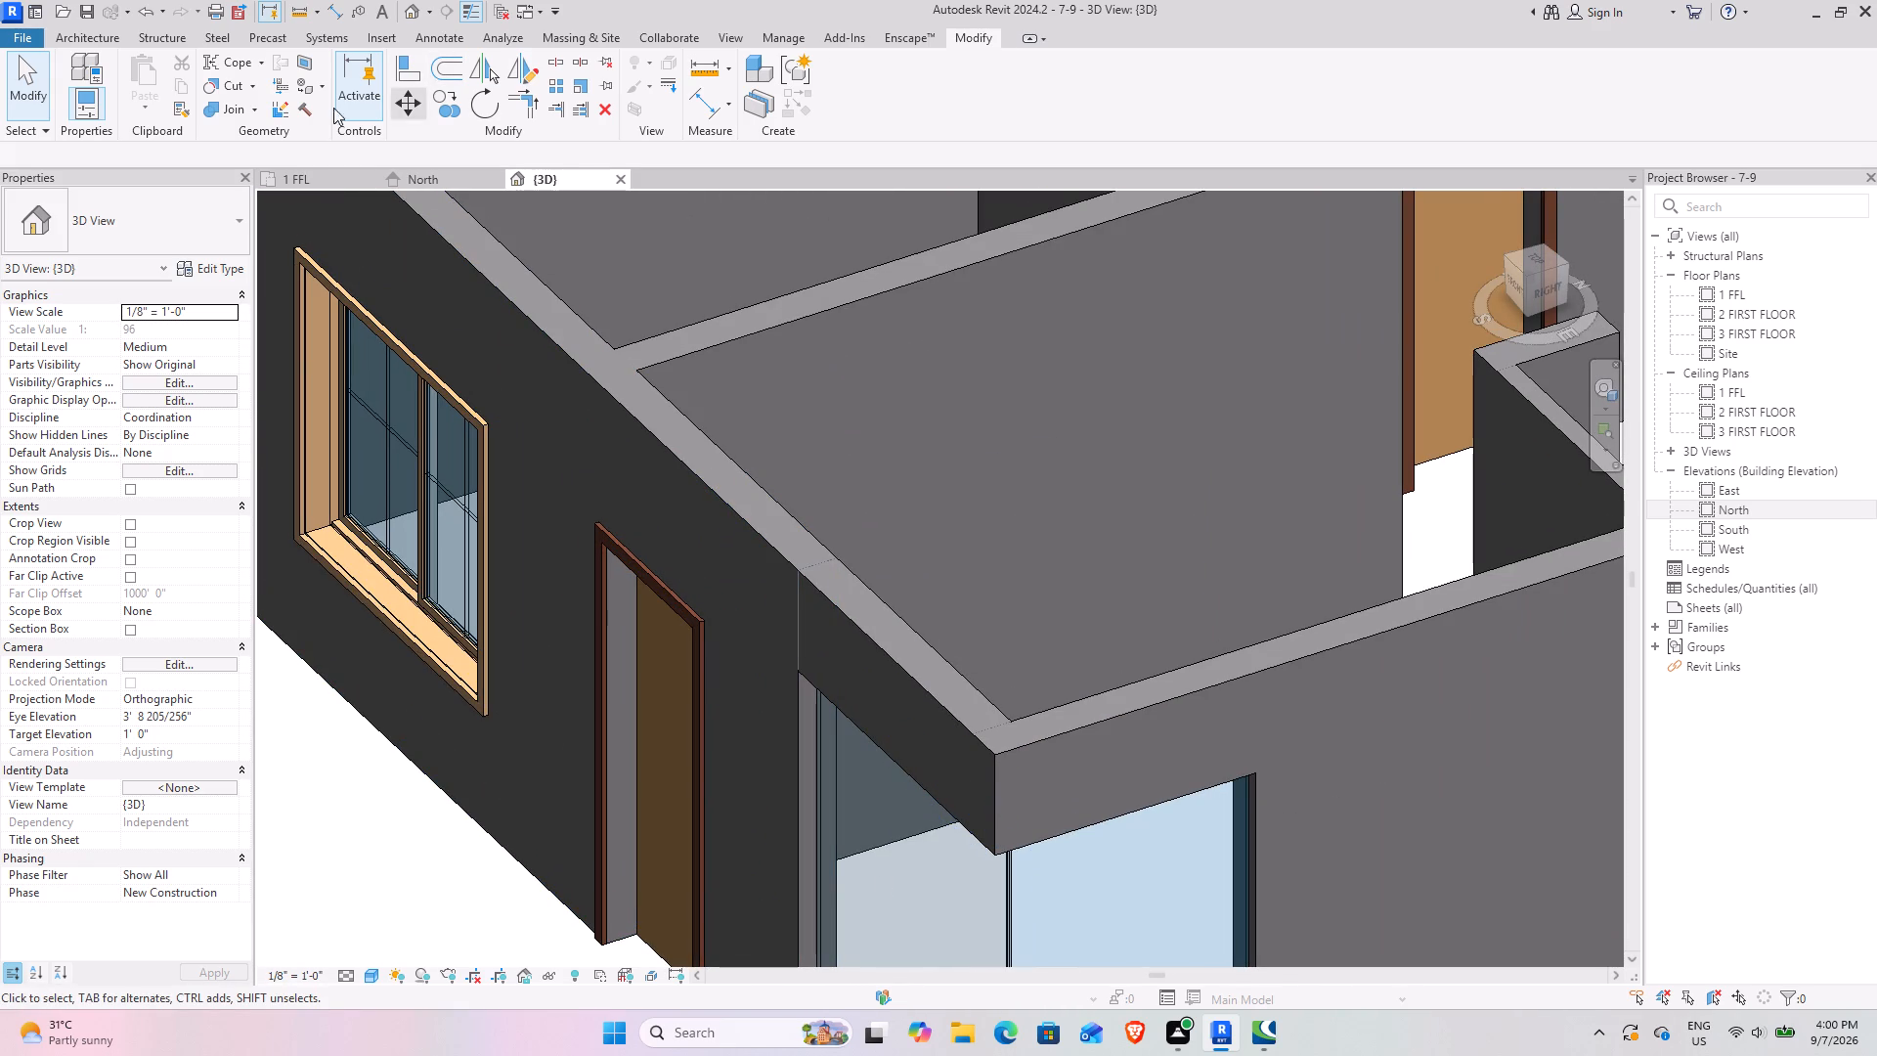
left_click(209, 117)
left_click(777, 532)
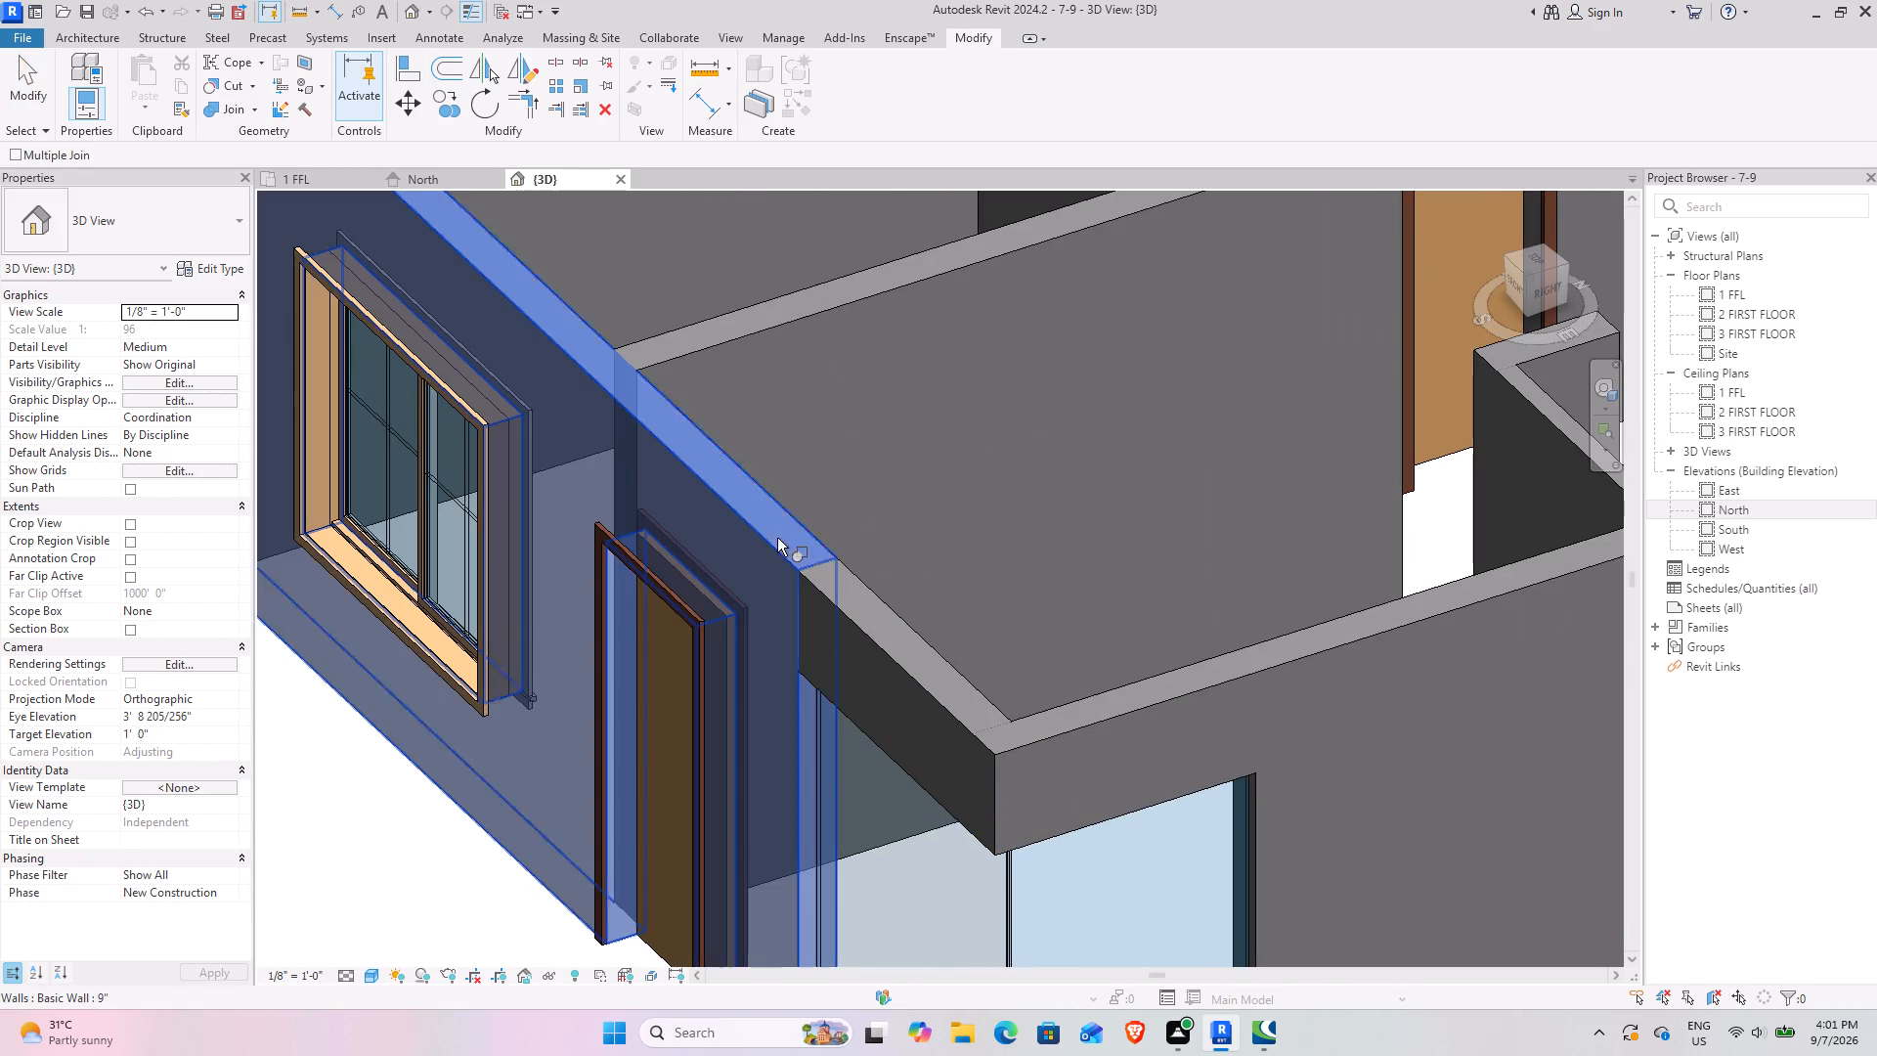
left_click(875, 636)
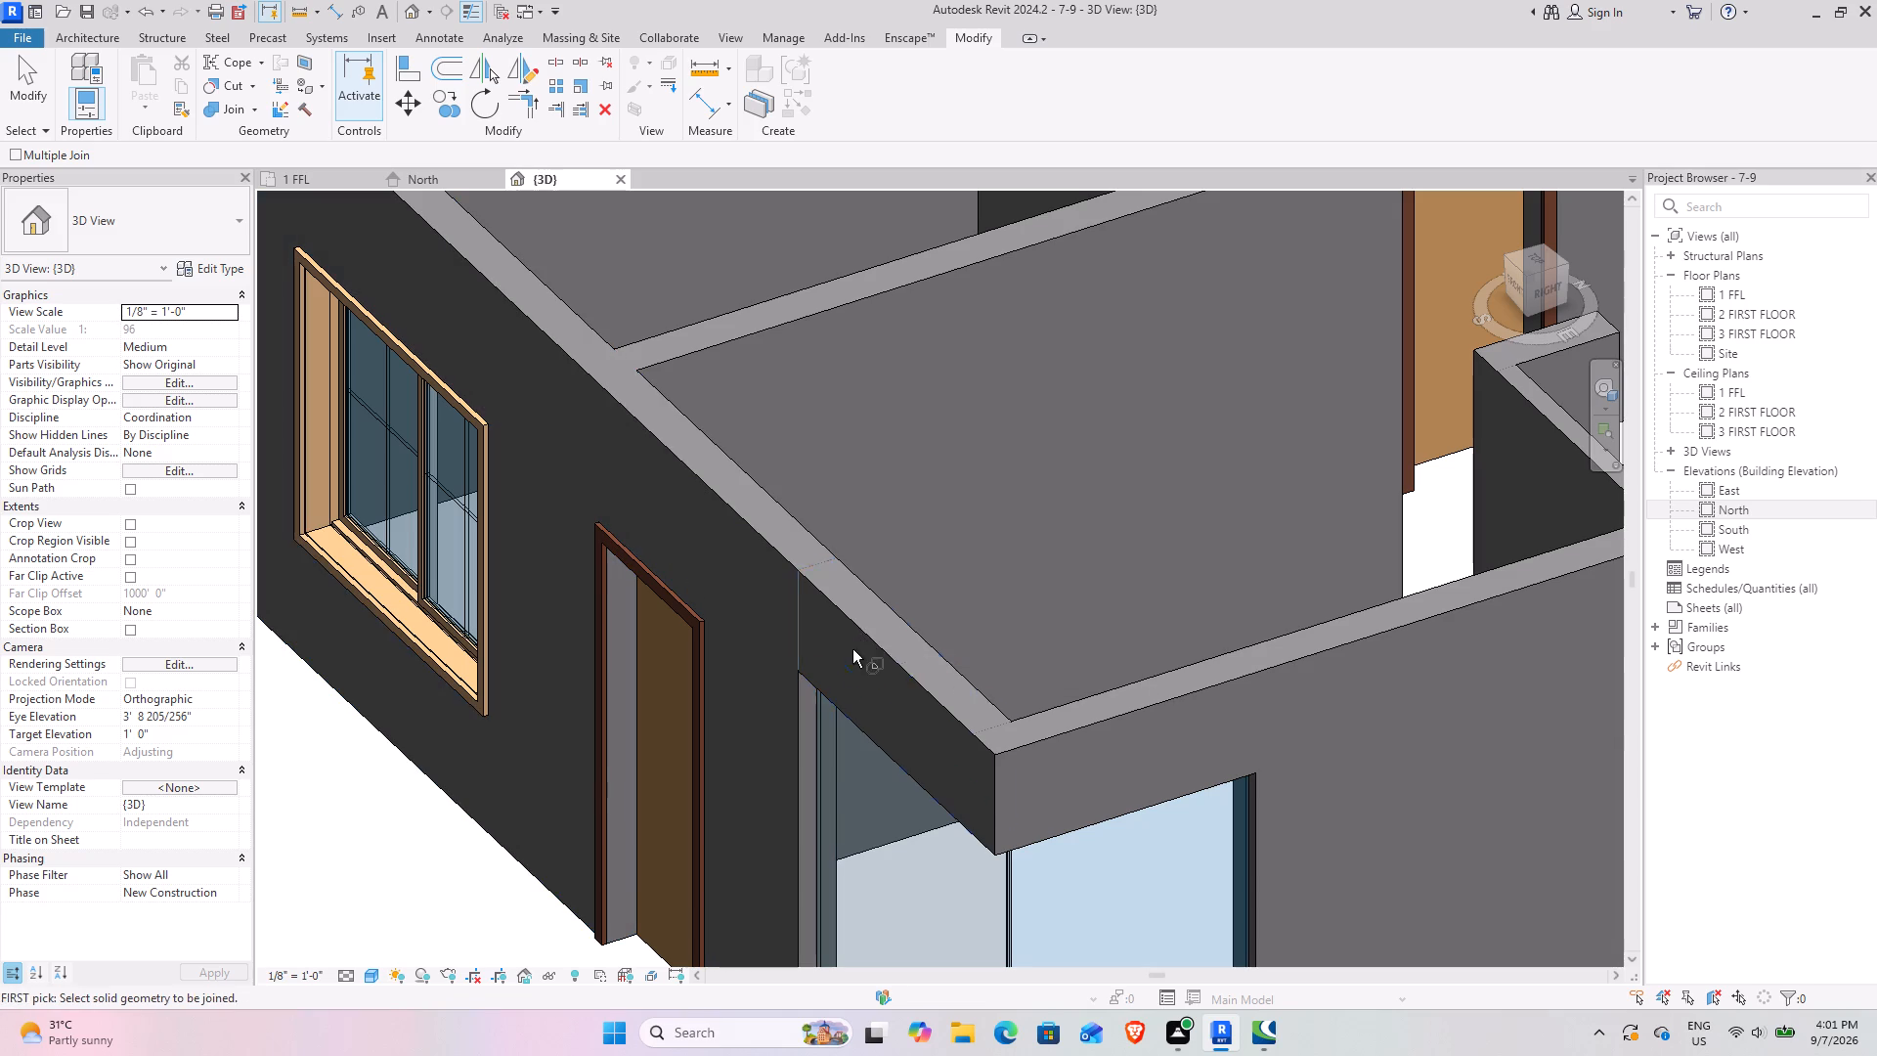
Join the short walls above the corner glazing with the adjoining solid walls on the front and porch sides.
left_click(864, 628)
left_click(776, 548)
scroll(877, 688, "down", 4)
middle_click_drag(849, 697, 1048, 726, "shift")
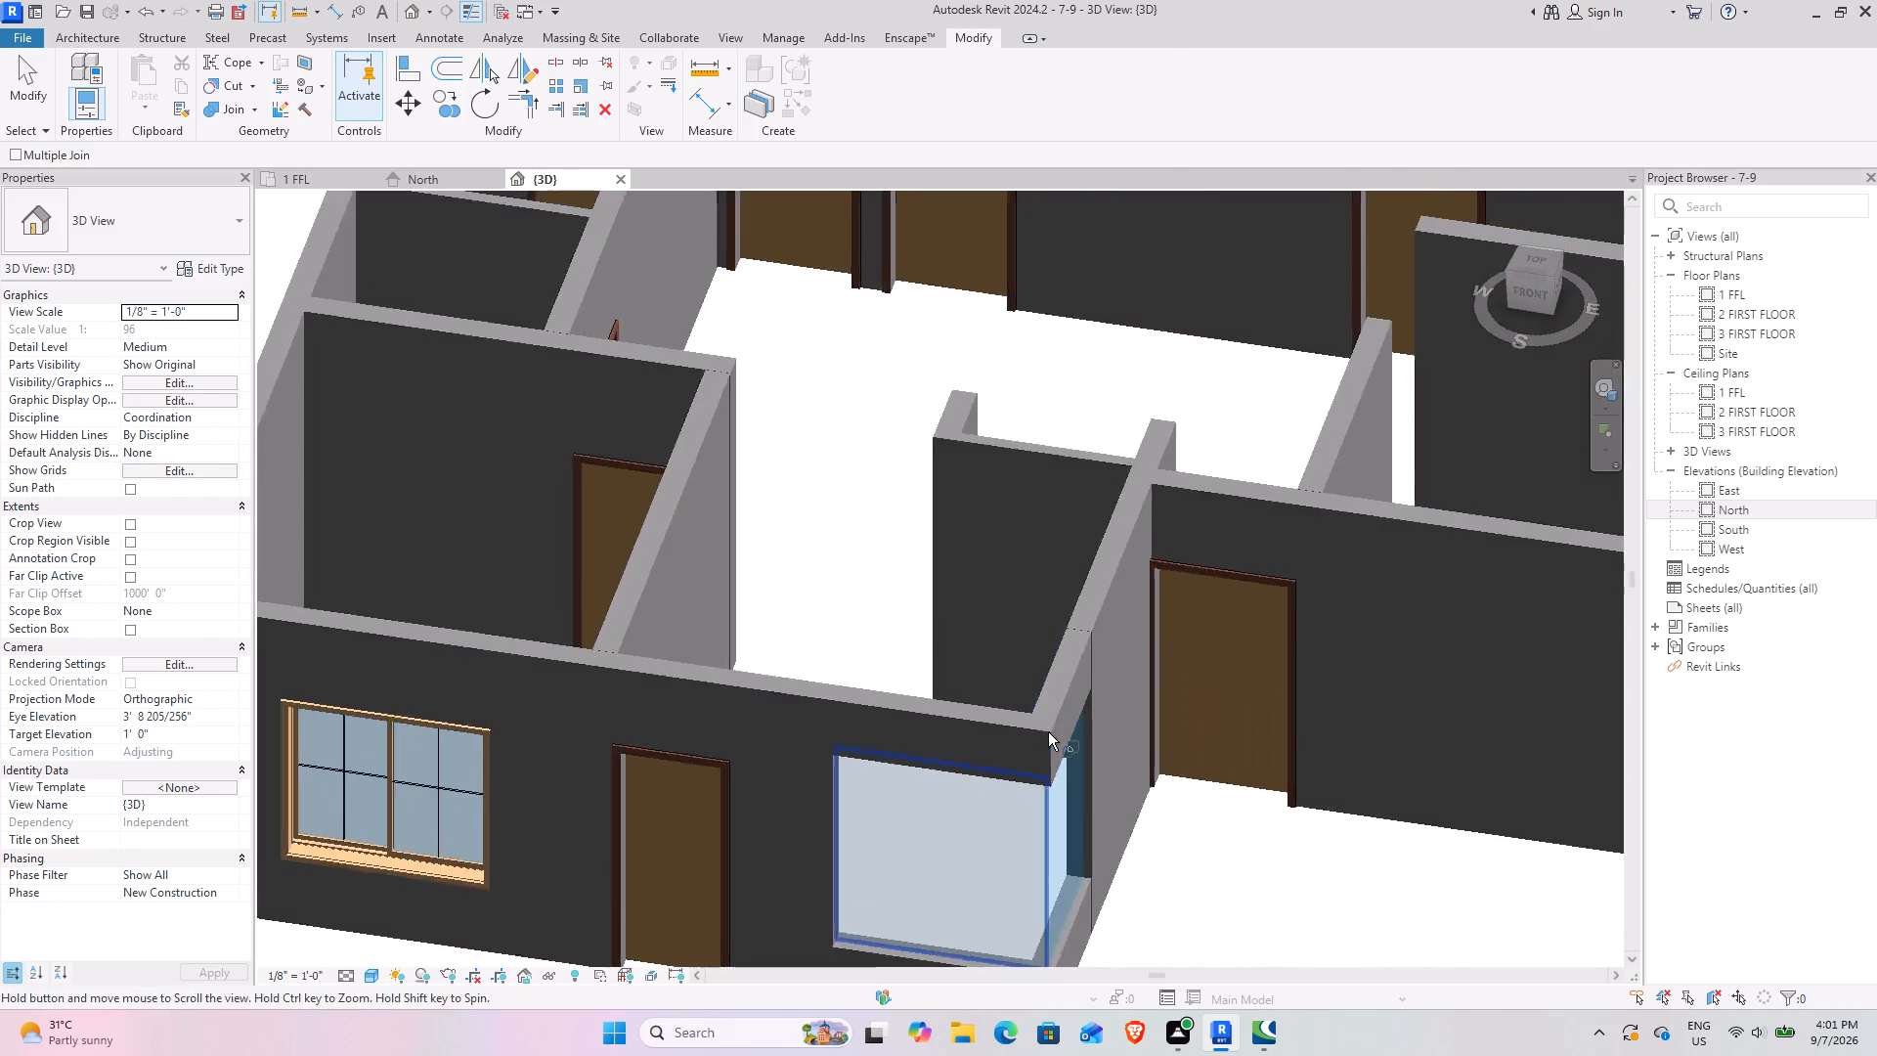
scroll(1095, 649, "up", 4)
left_click(1100, 580)
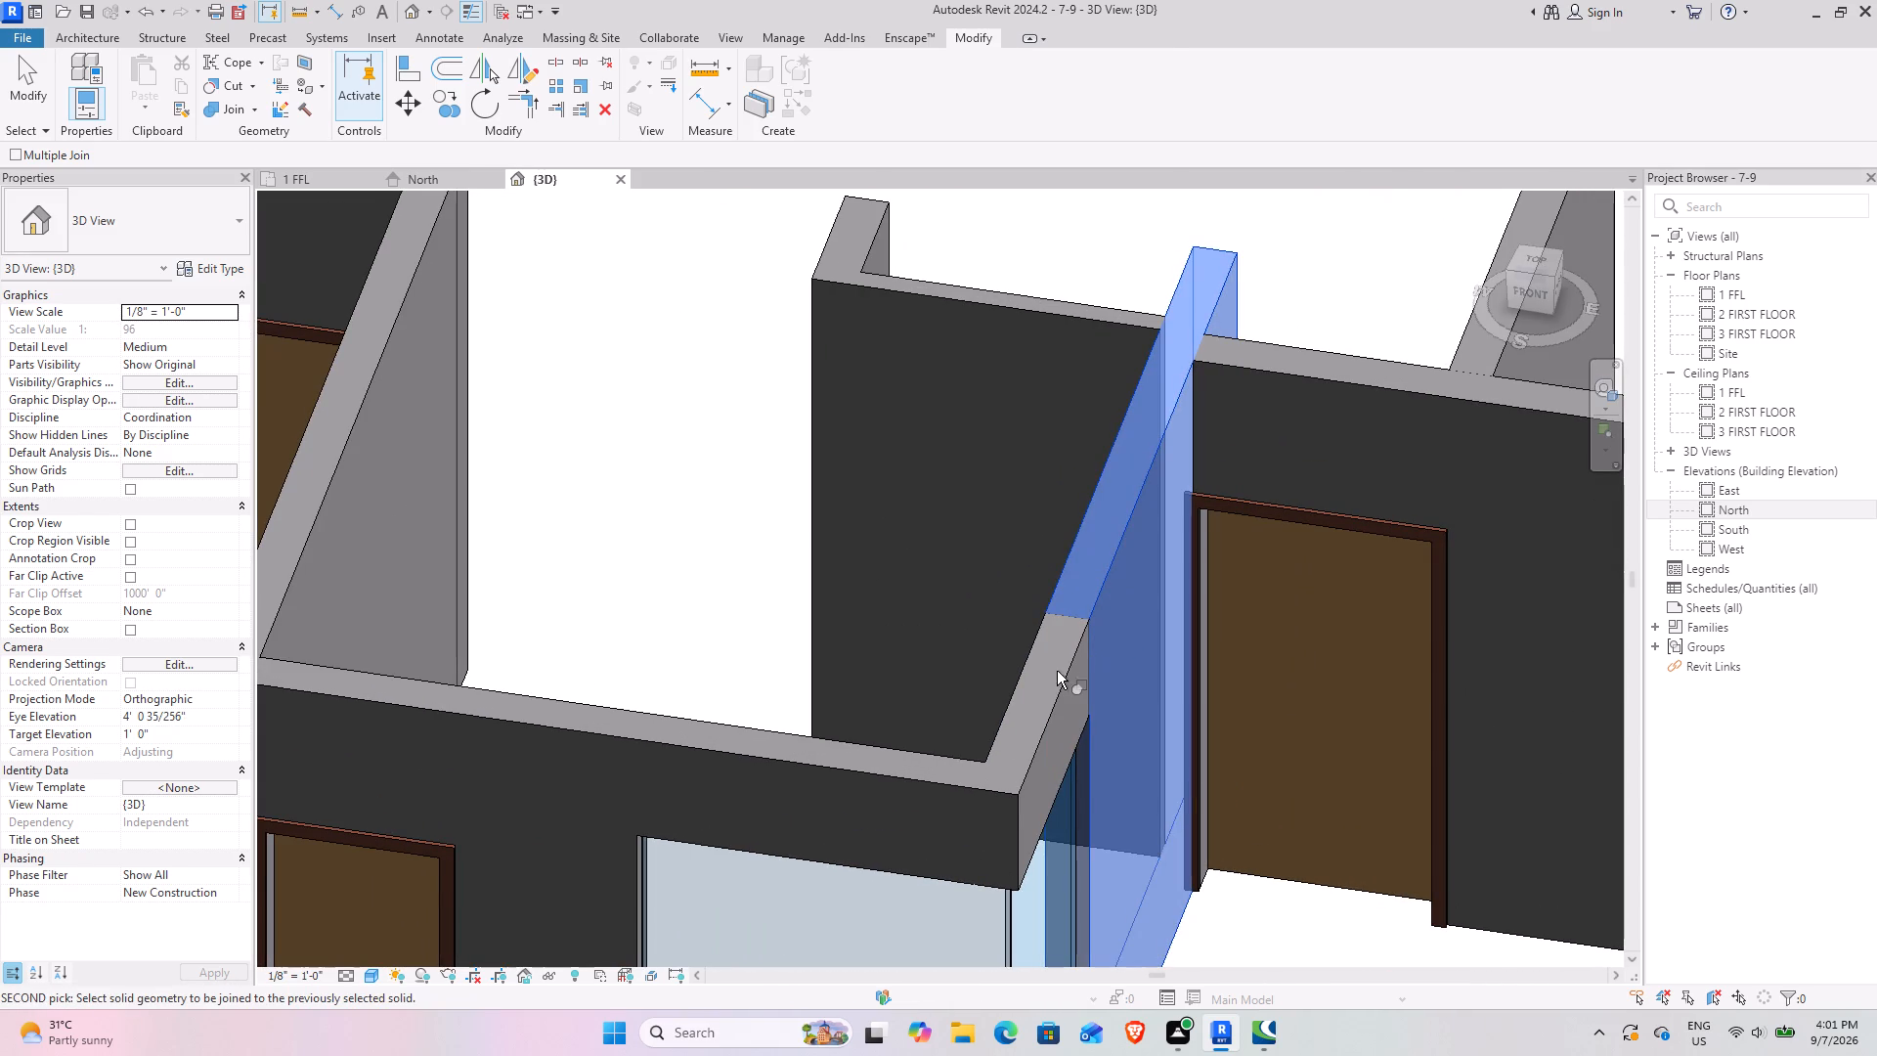
left_click(1062, 690)
Join the side sill wall with the front sill wall at the corner below the glazing.
middle_click_drag(1115, 709, 882, 713, "shift")
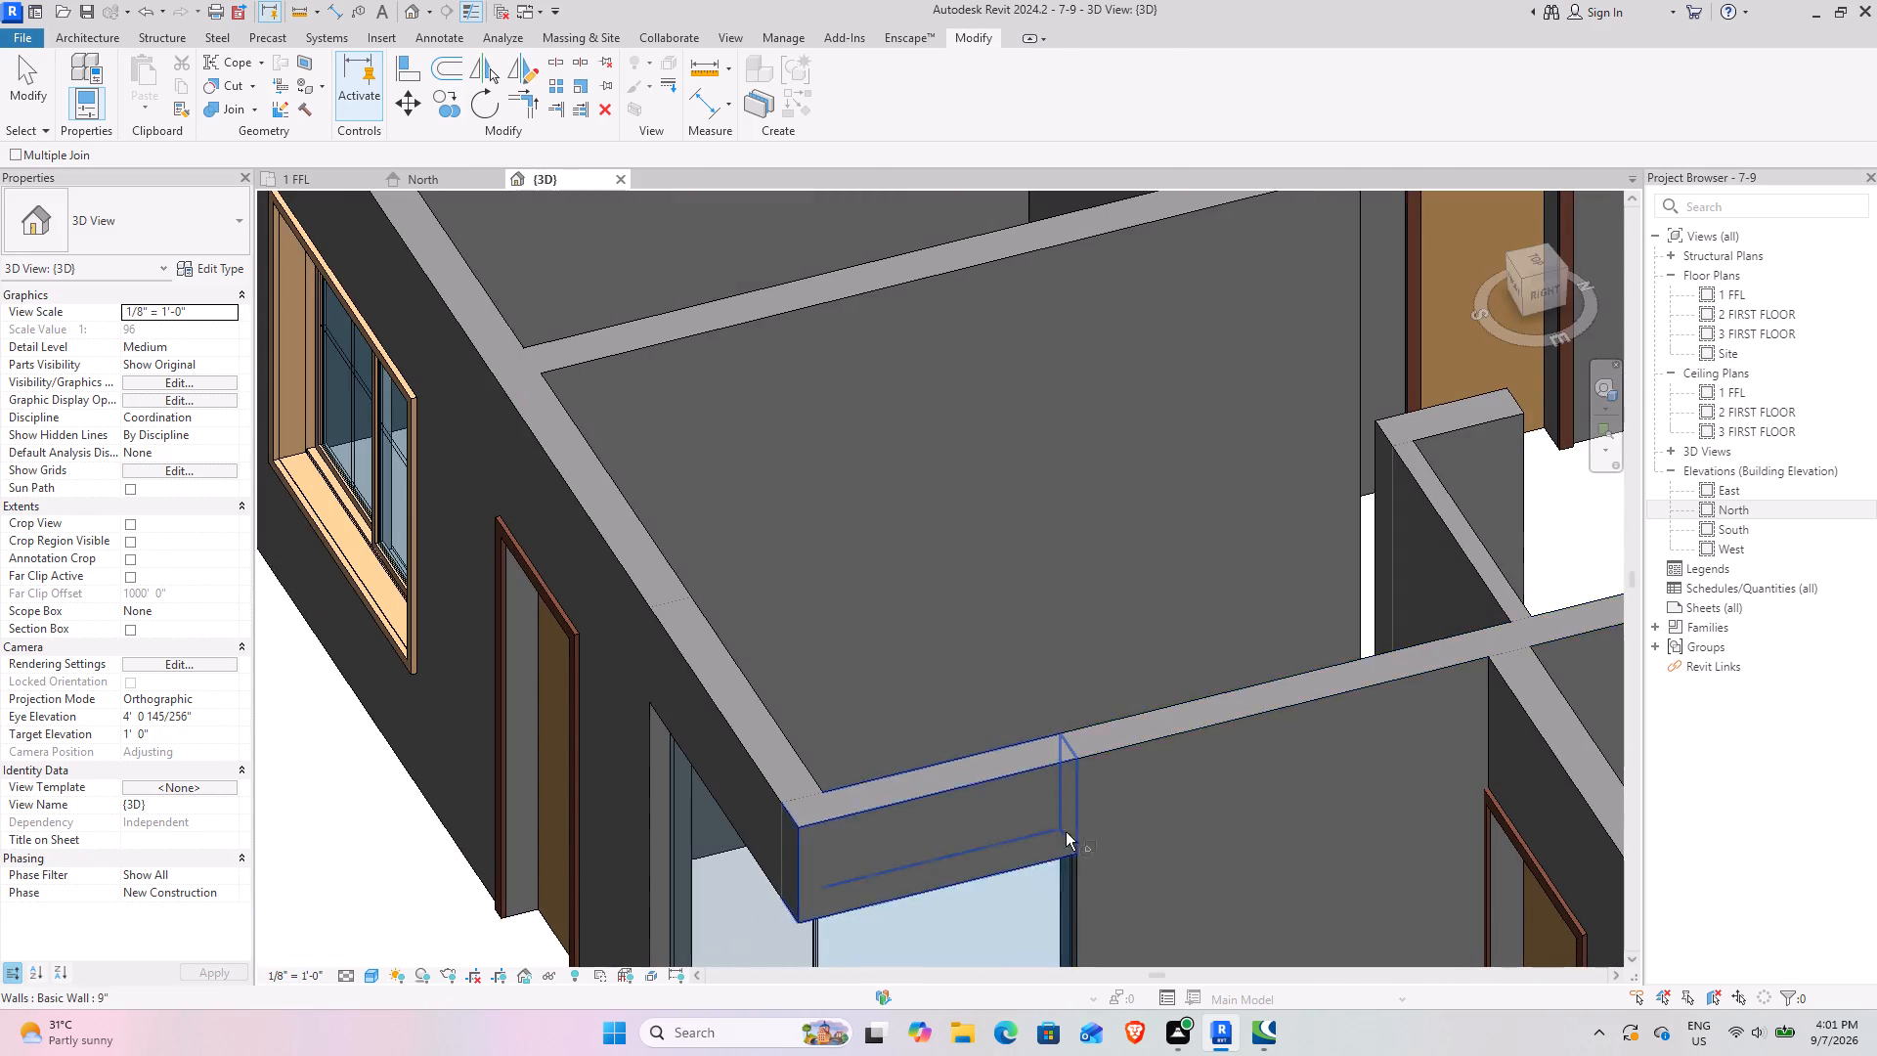
middle_click_drag(1066, 825, 1121, 405)
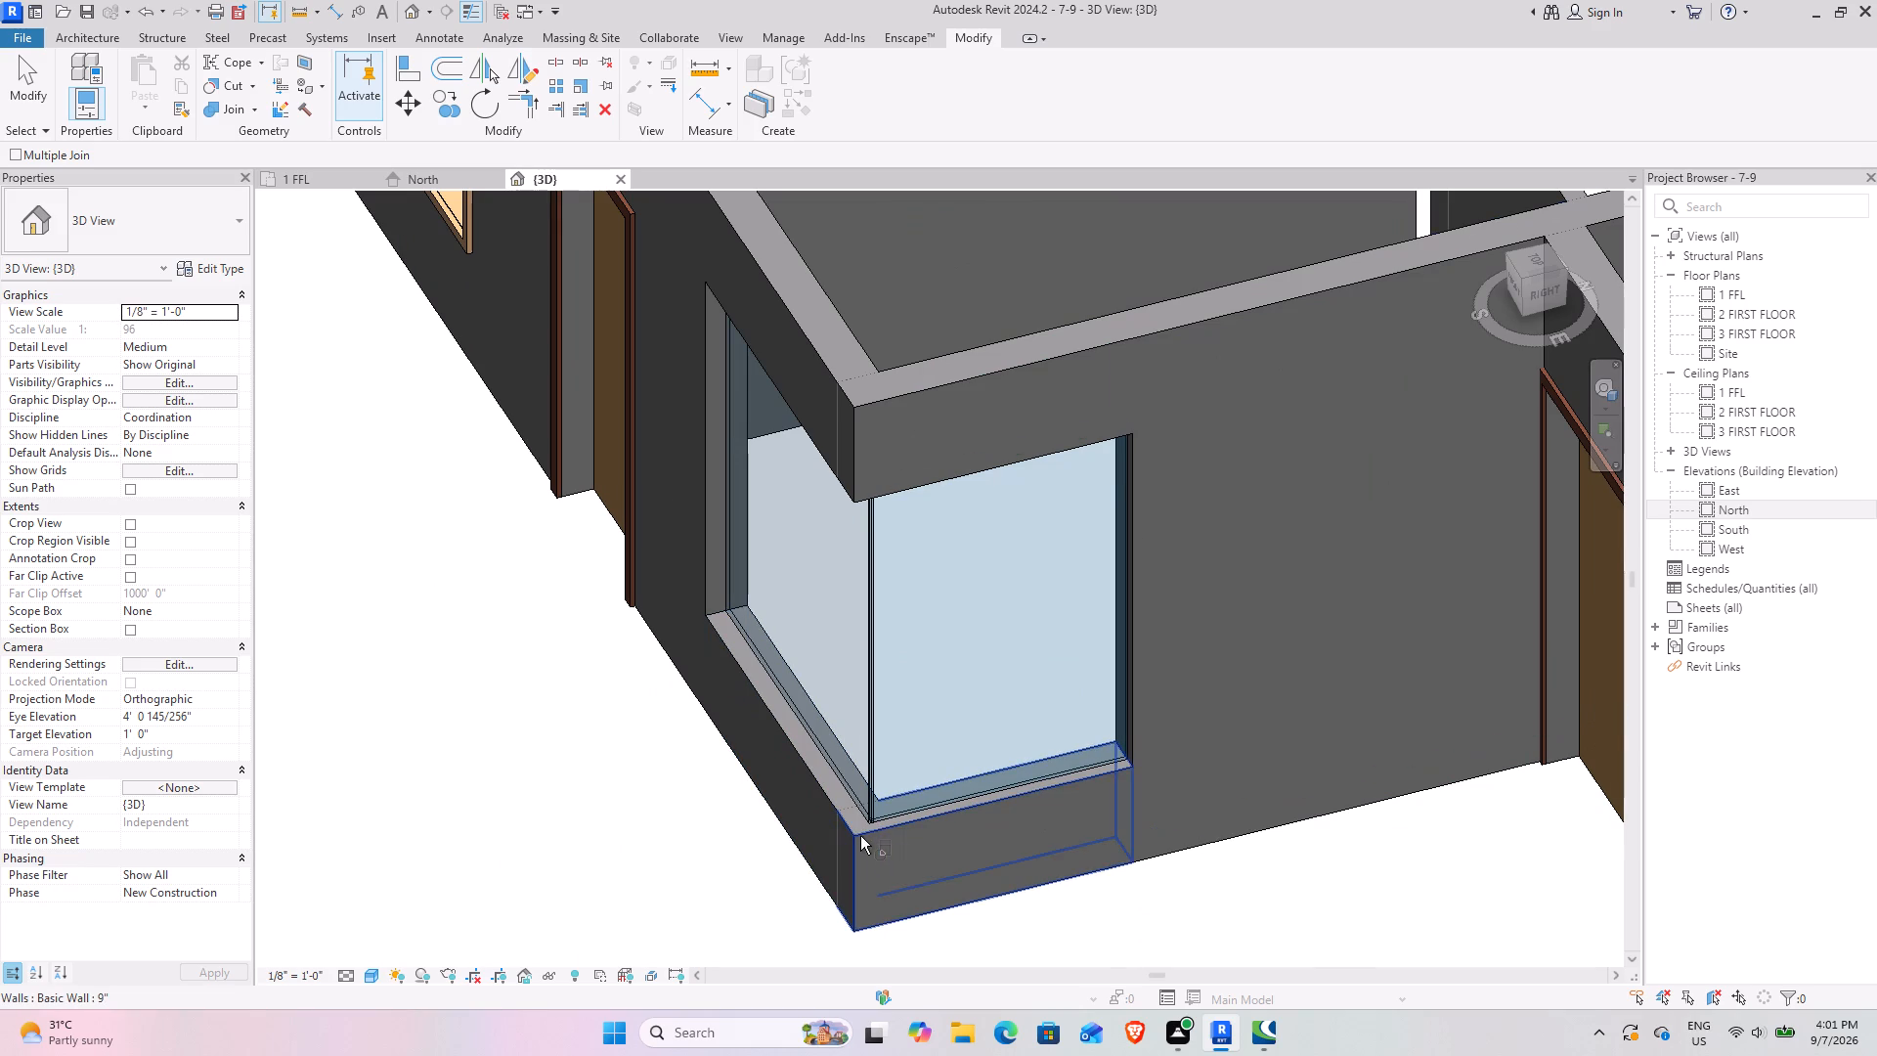
left_click(862, 835)
left_click(822, 784)
scroll(894, 857, "down", 4)
middle_click_drag(868, 855, 938, 855)
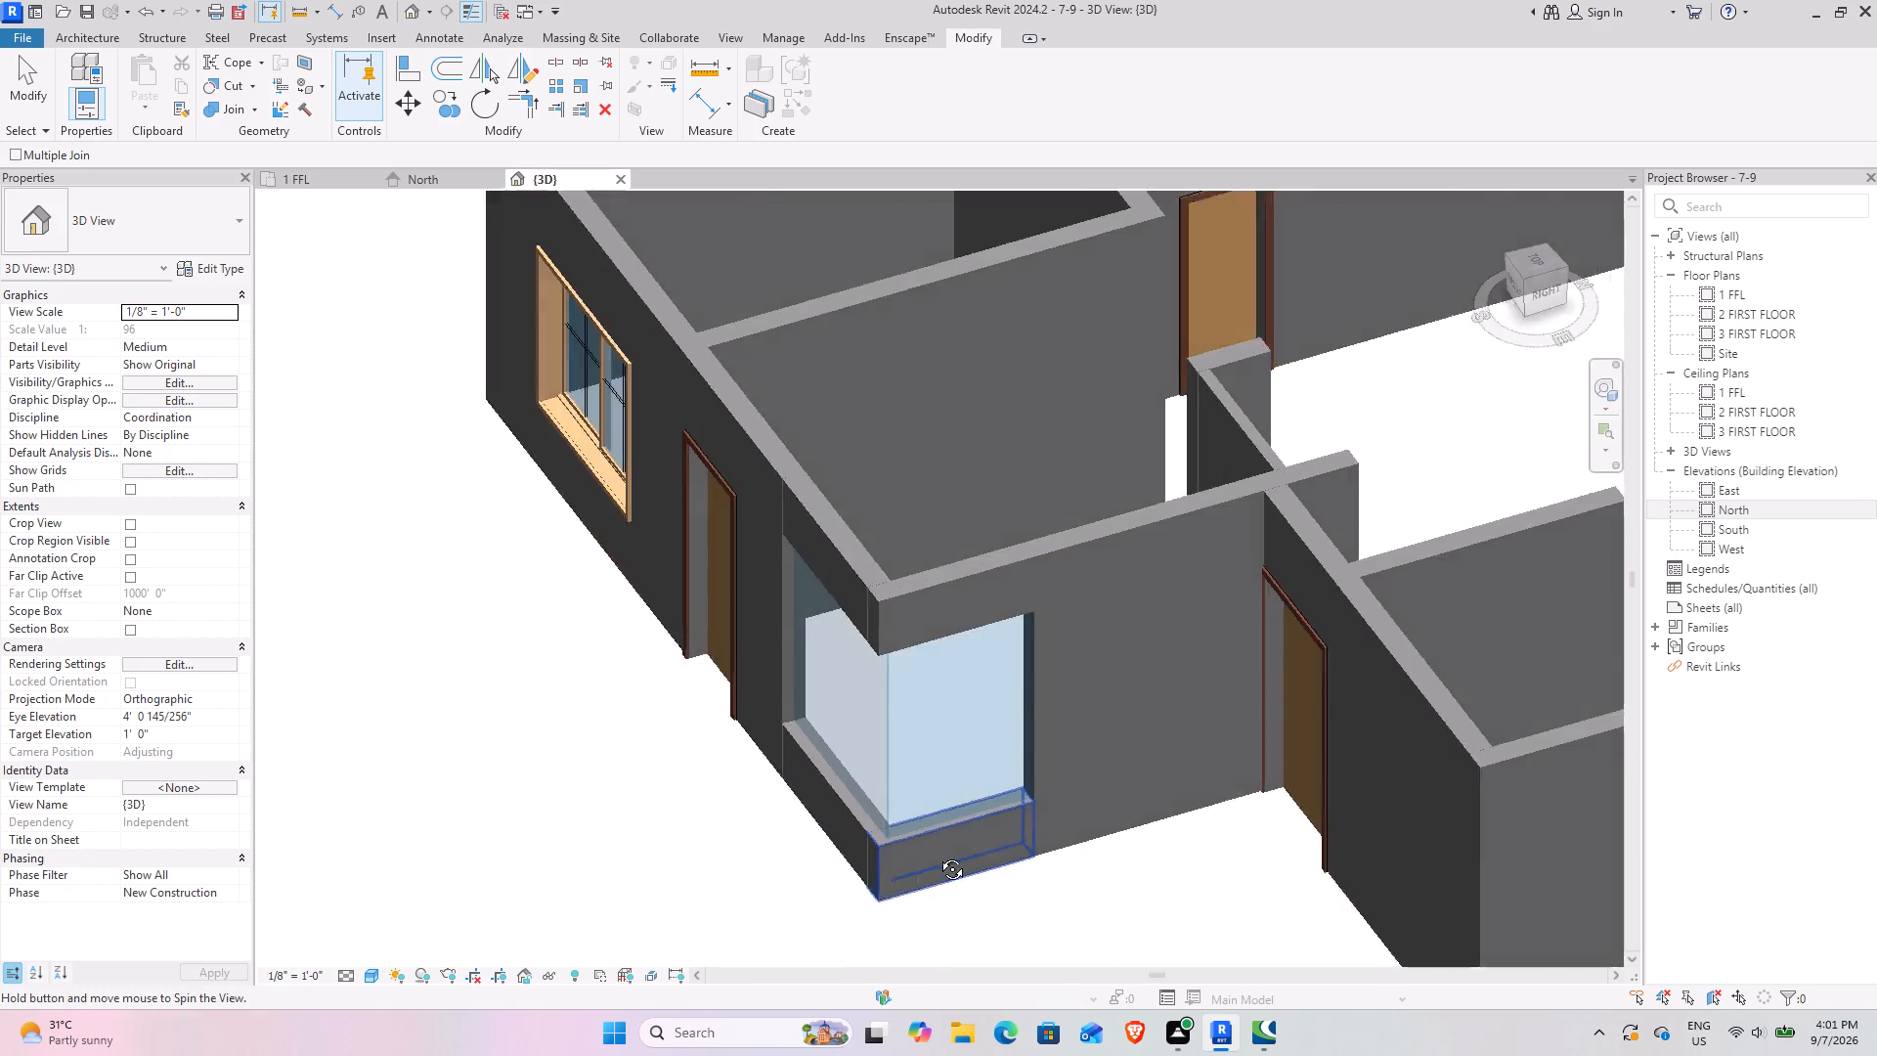
middle_click_drag(938, 855, 1120, 831)
scroll(1030, 808, "up", 8)
key("Escape")
key("Escape")
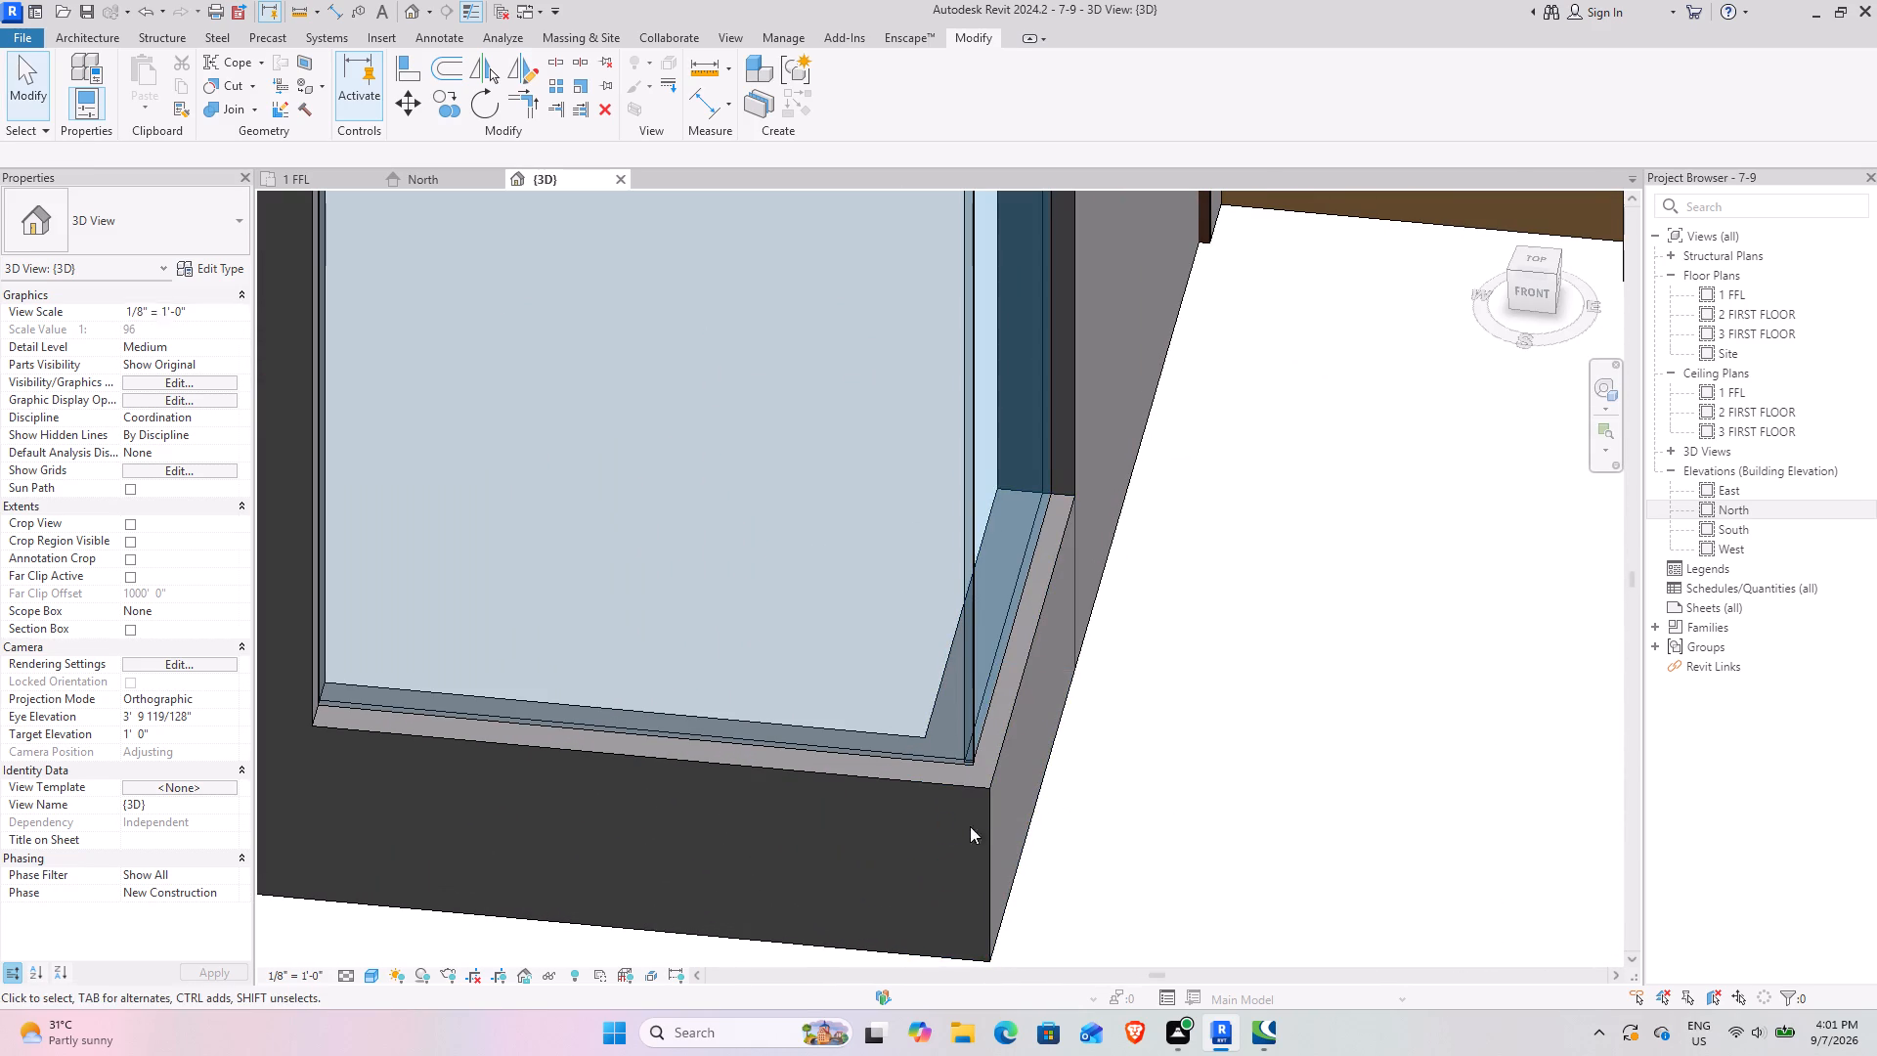
key("Escape")
Inspect the joined walls around the corner glazing from the outside and inside in the 3D view.
scroll(901, 812, "down", 5)
middle_click_drag(903, 801, 1103, 801, "shift")
middle_click_drag(1136, 805, 1064, 805, "shift")
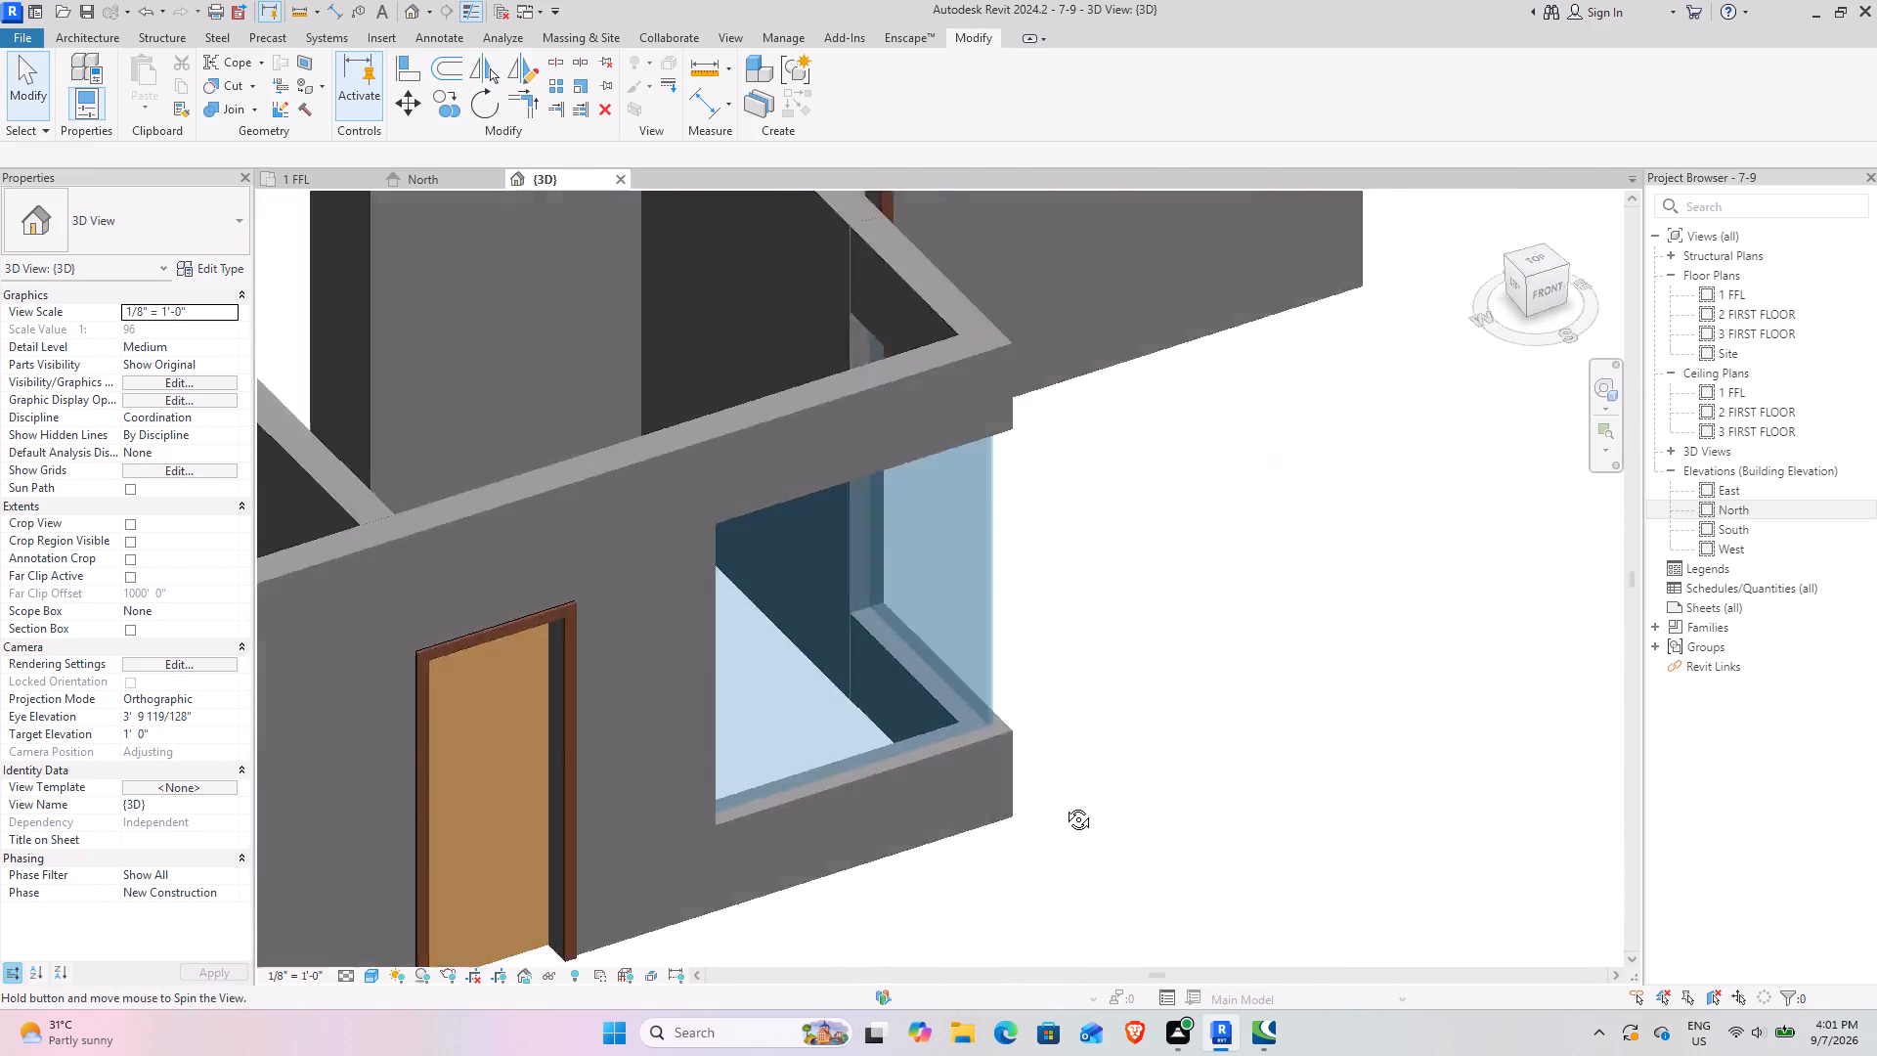
middle_click_drag(1064, 805, 781, 807, "shift")
middle_click_drag(1057, 865, 890, 802, "shift")
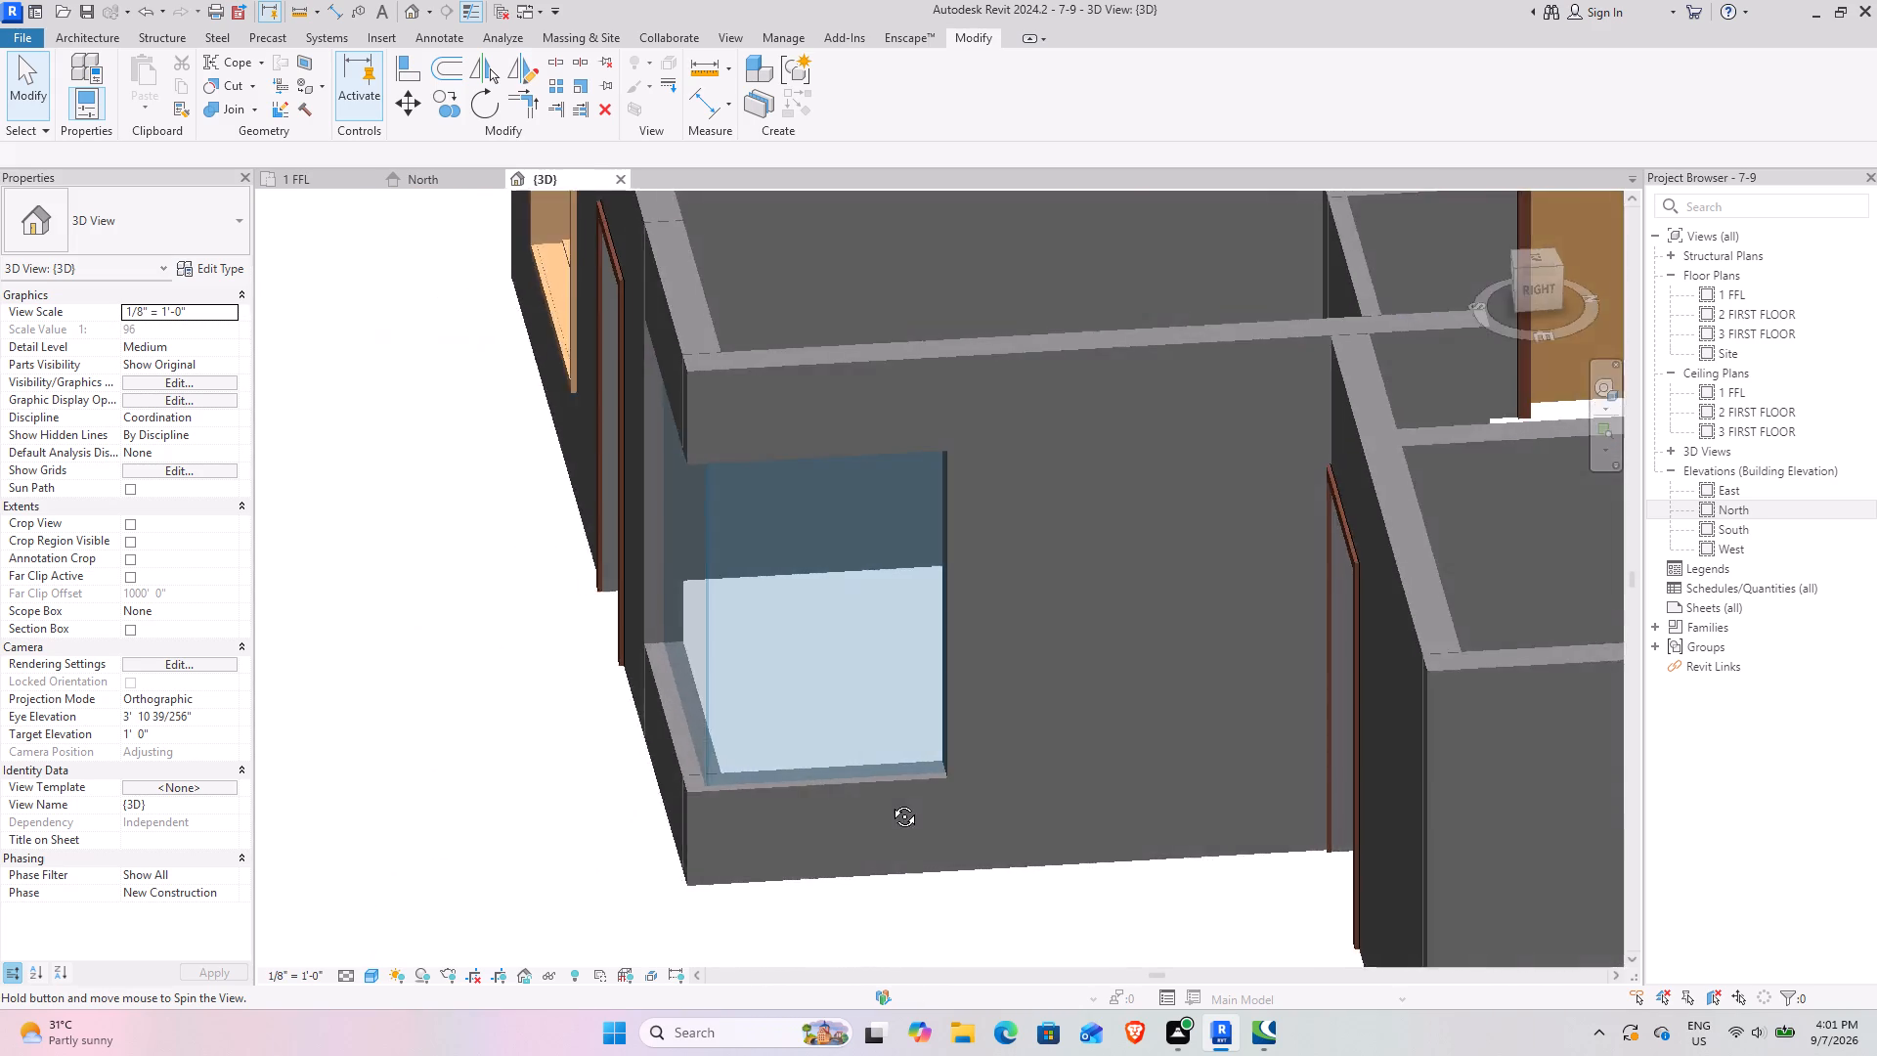
middle_click_drag(890, 802, 1033, 840, "shift")
scroll(923, 789, "down", 5)
middle_click_drag(904, 823, 1058, 759, "shift")
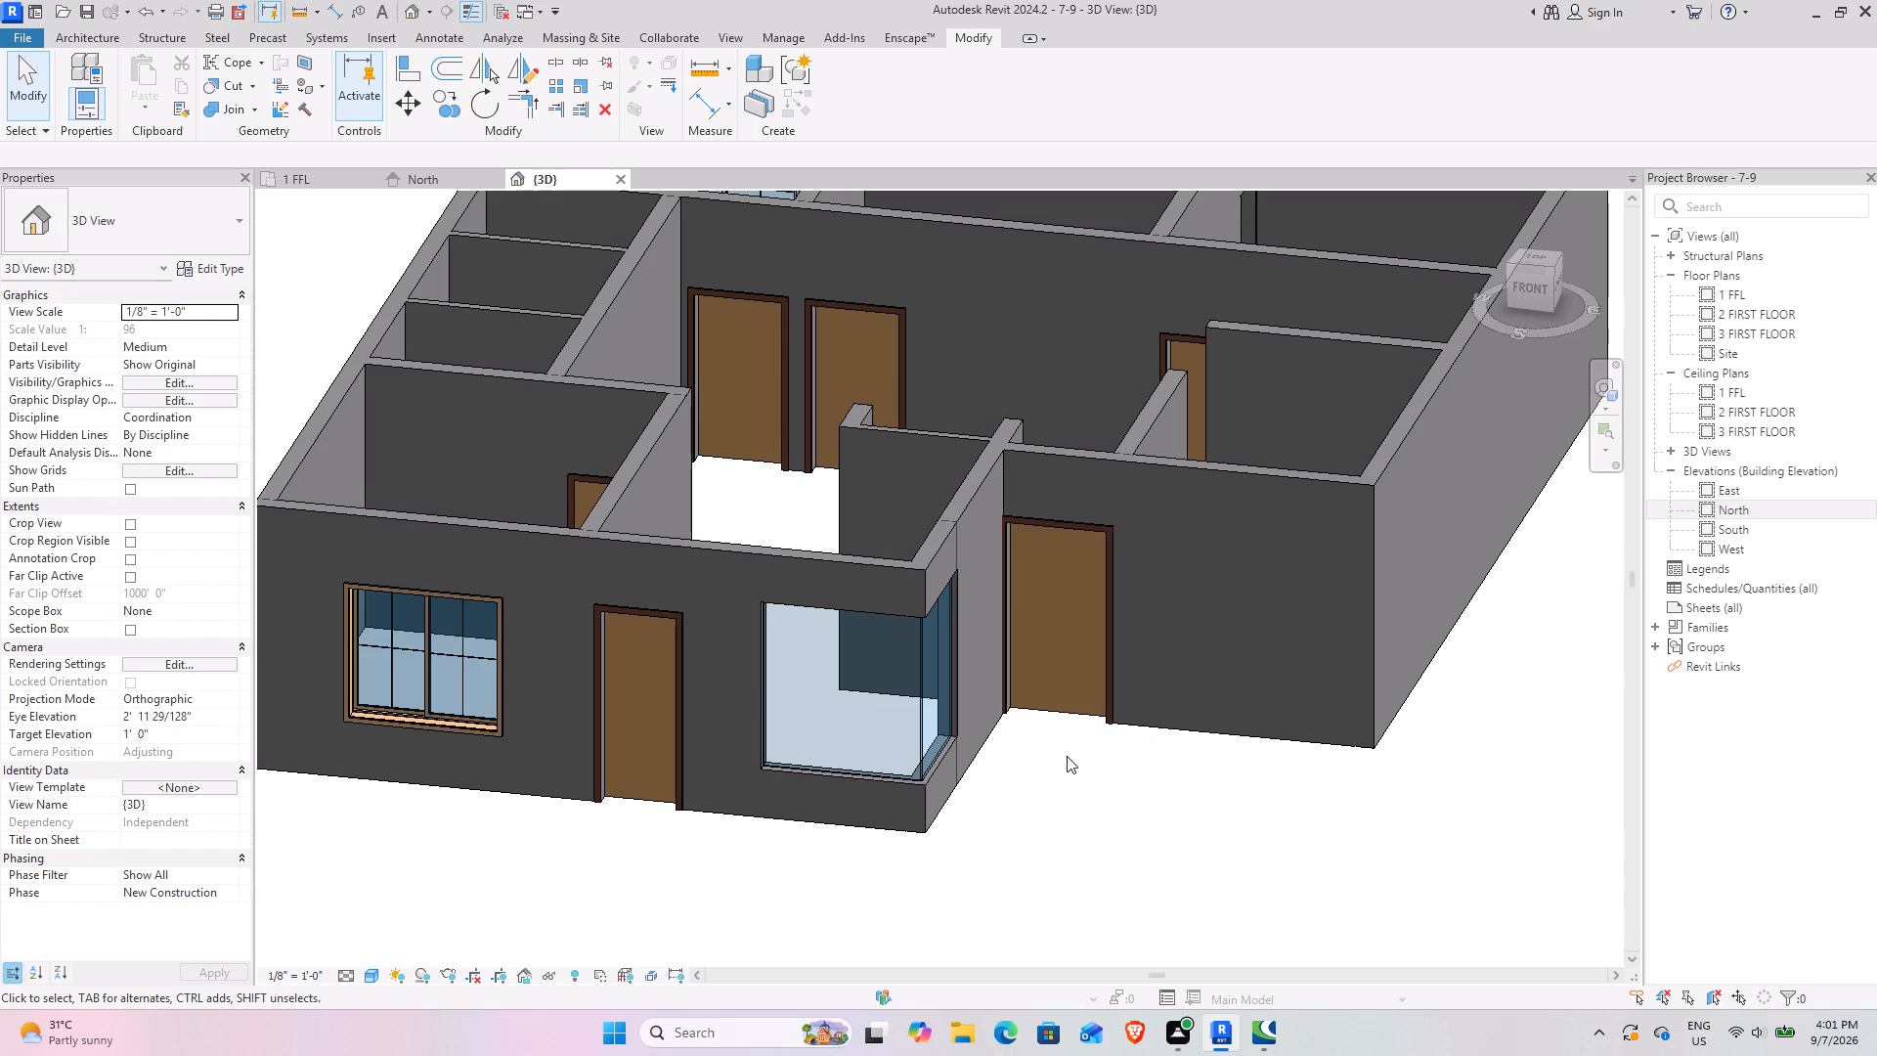
left_click(1067, 756)
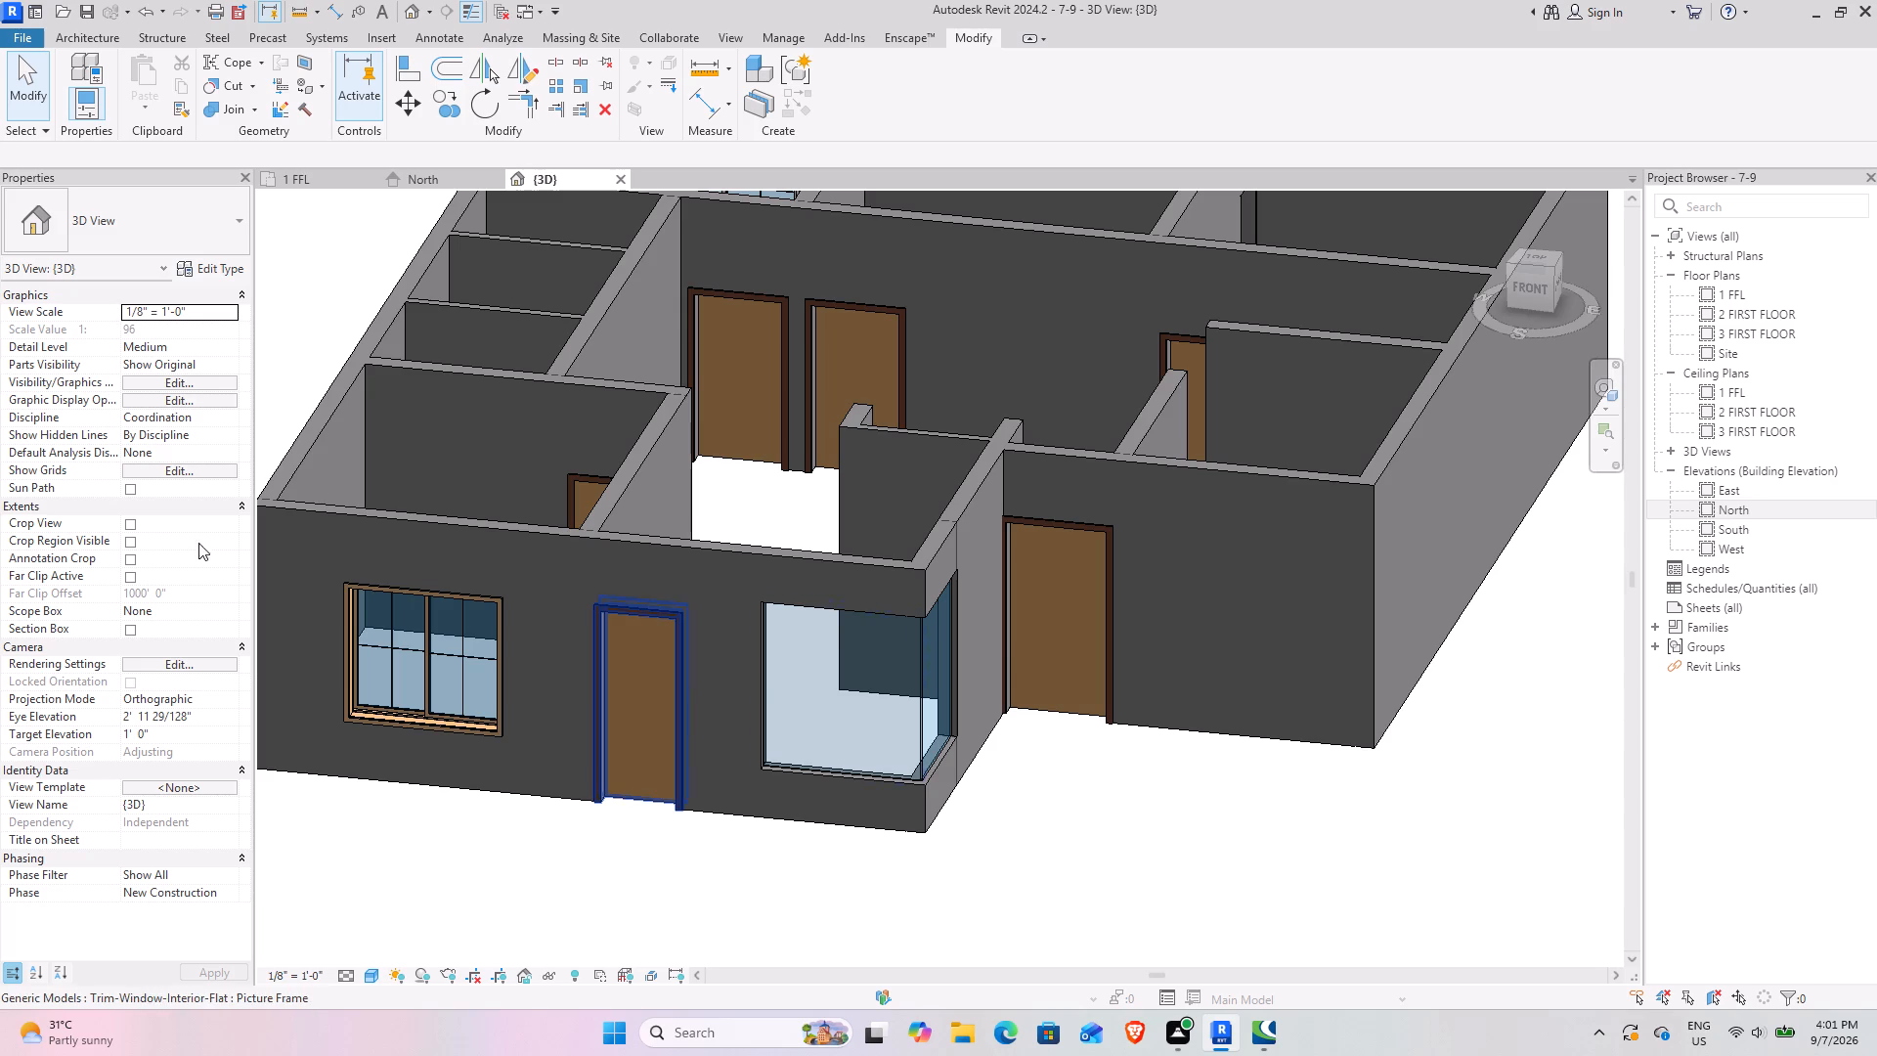
In the 1 FFL plan, start placing a window and duplicate the Fixed 36" x 48" type under the name V.
left_click(302, 173)
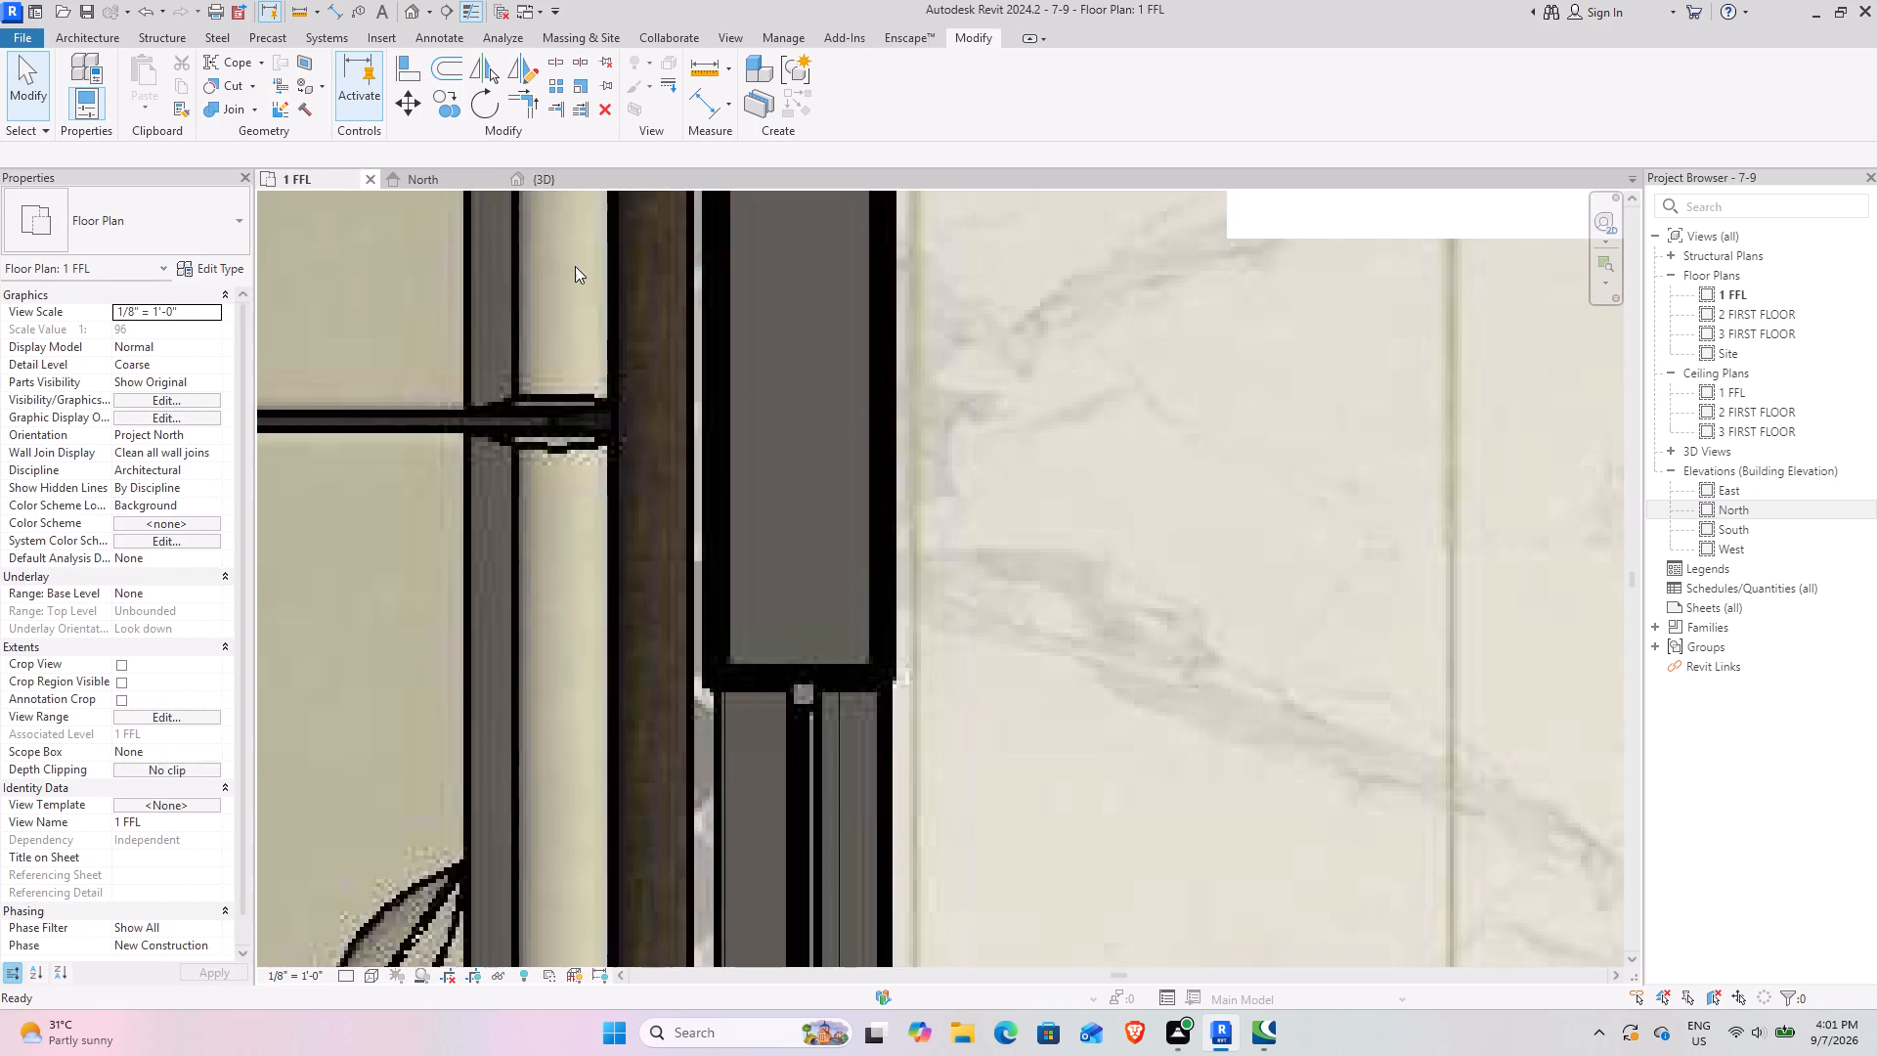
scroll(735, 408, "down", 18)
middle_click_drag(715, 432, 866, 530)
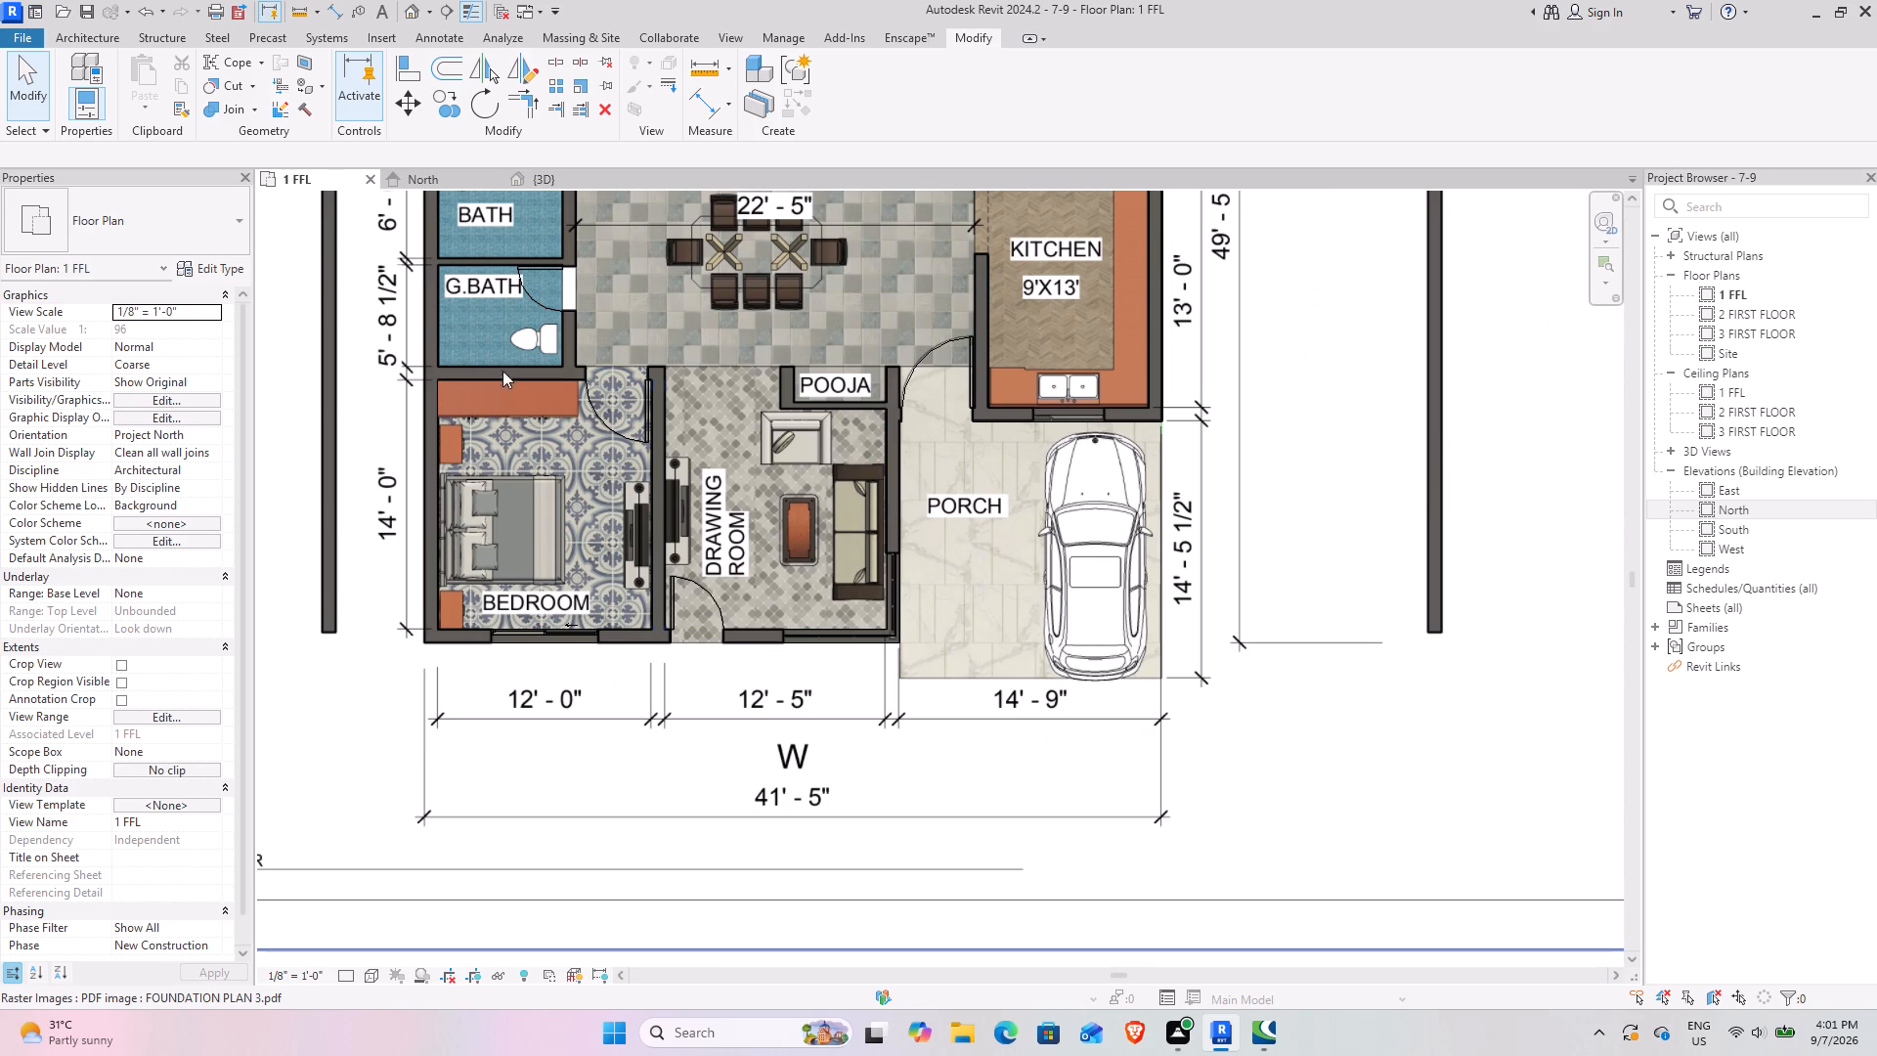
type("WN")
left_click(196, 214)
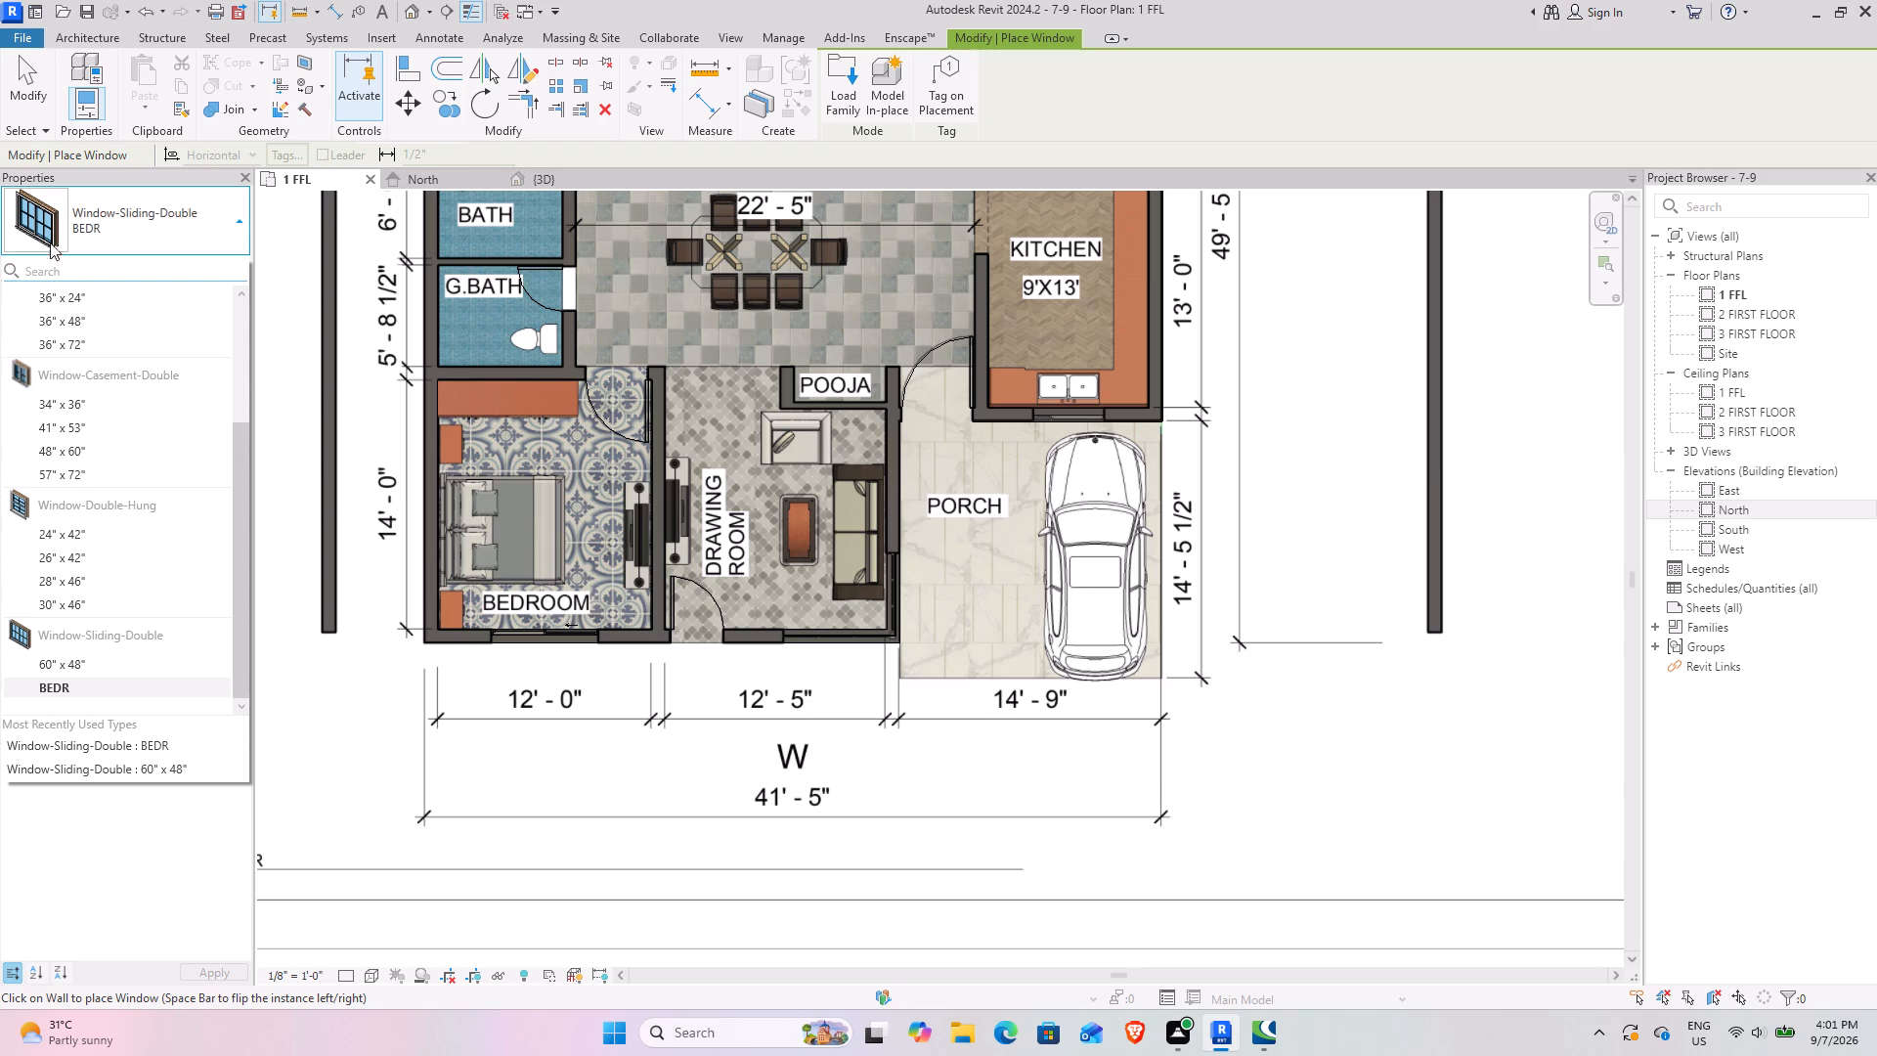
left_click(149, 314)
left_click(218, 270)
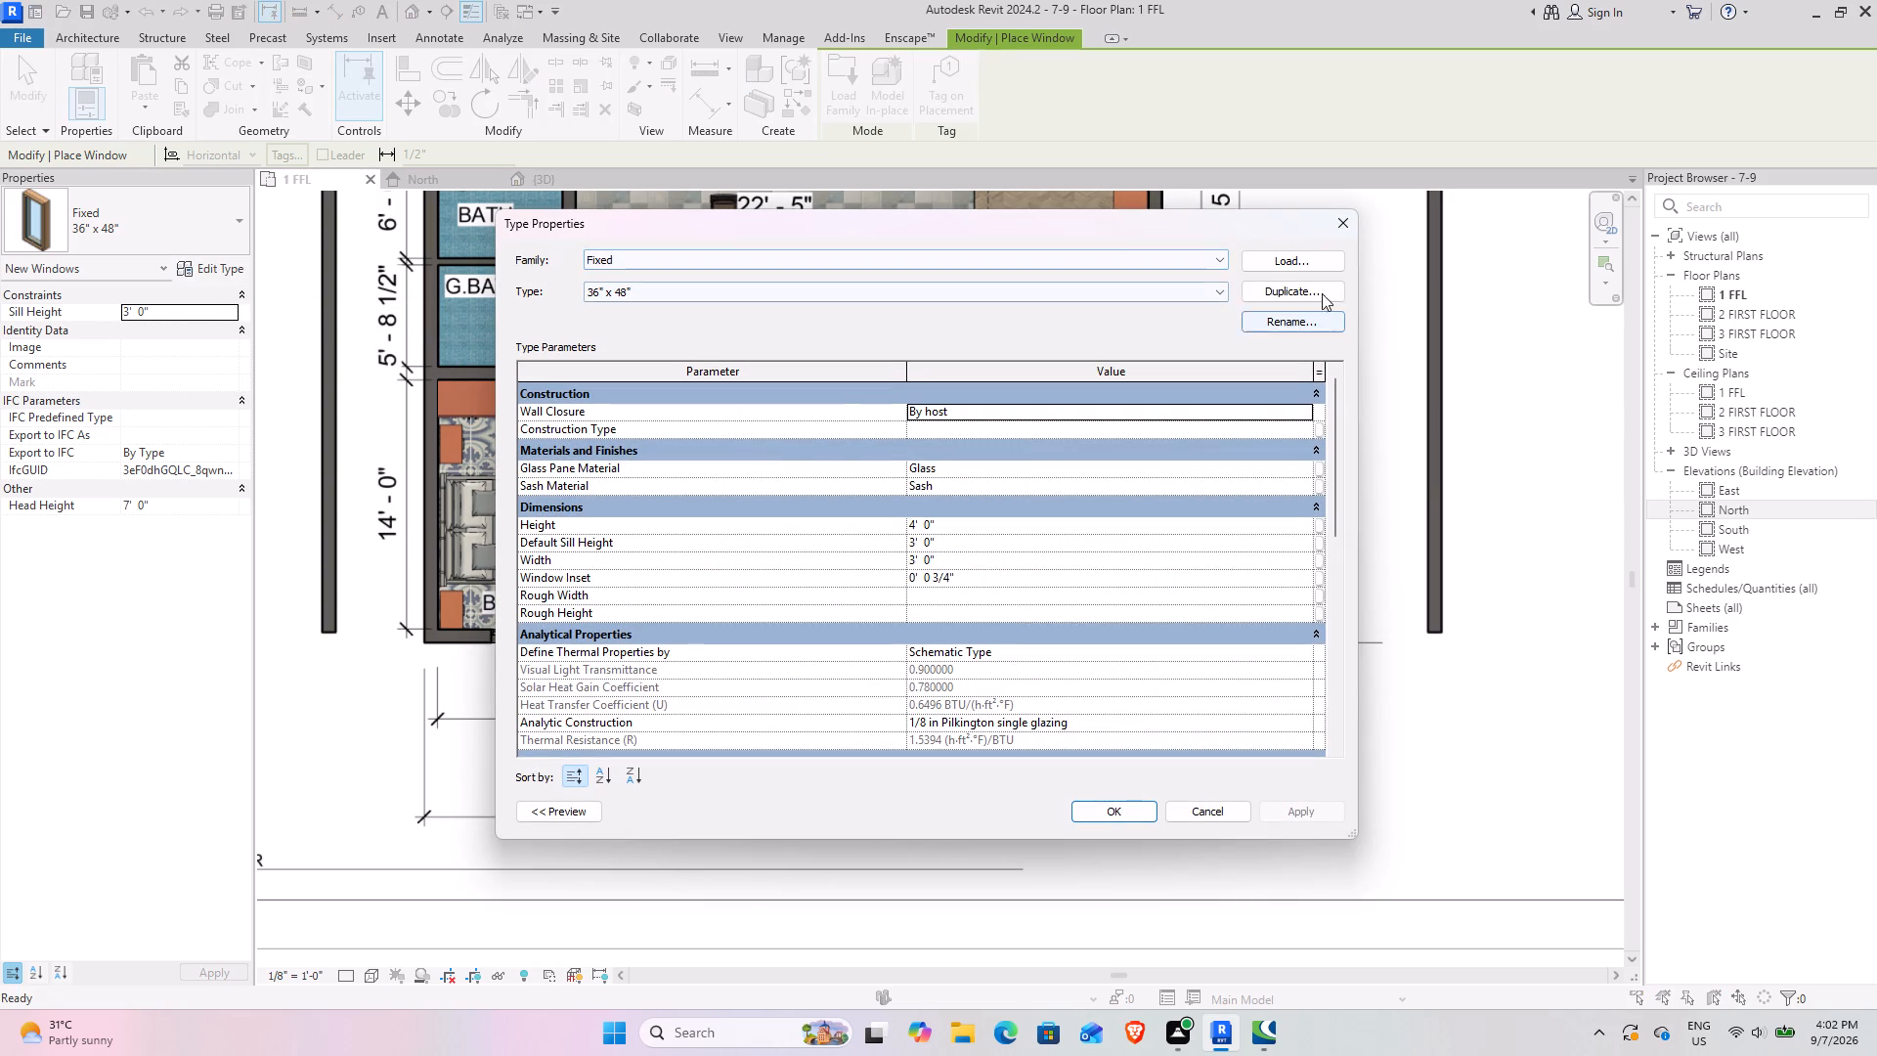
left_click(1312, 287)
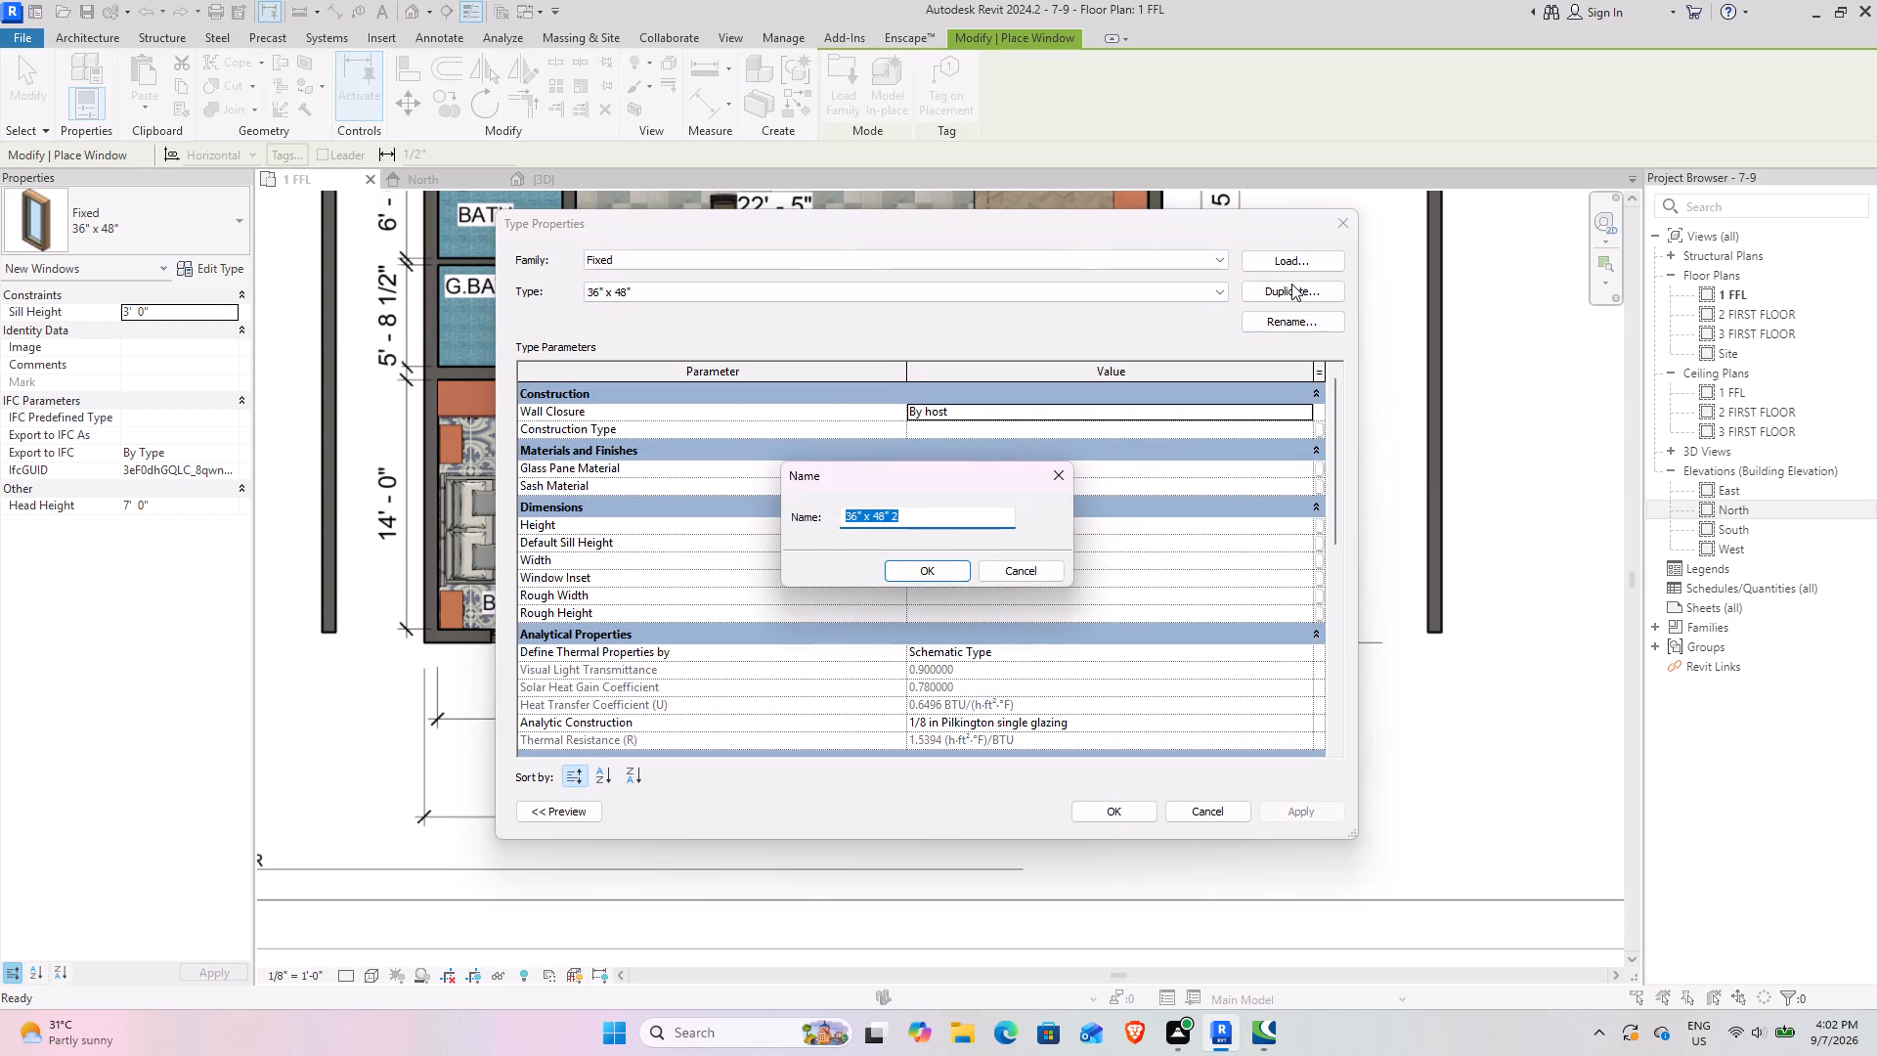
key("v")
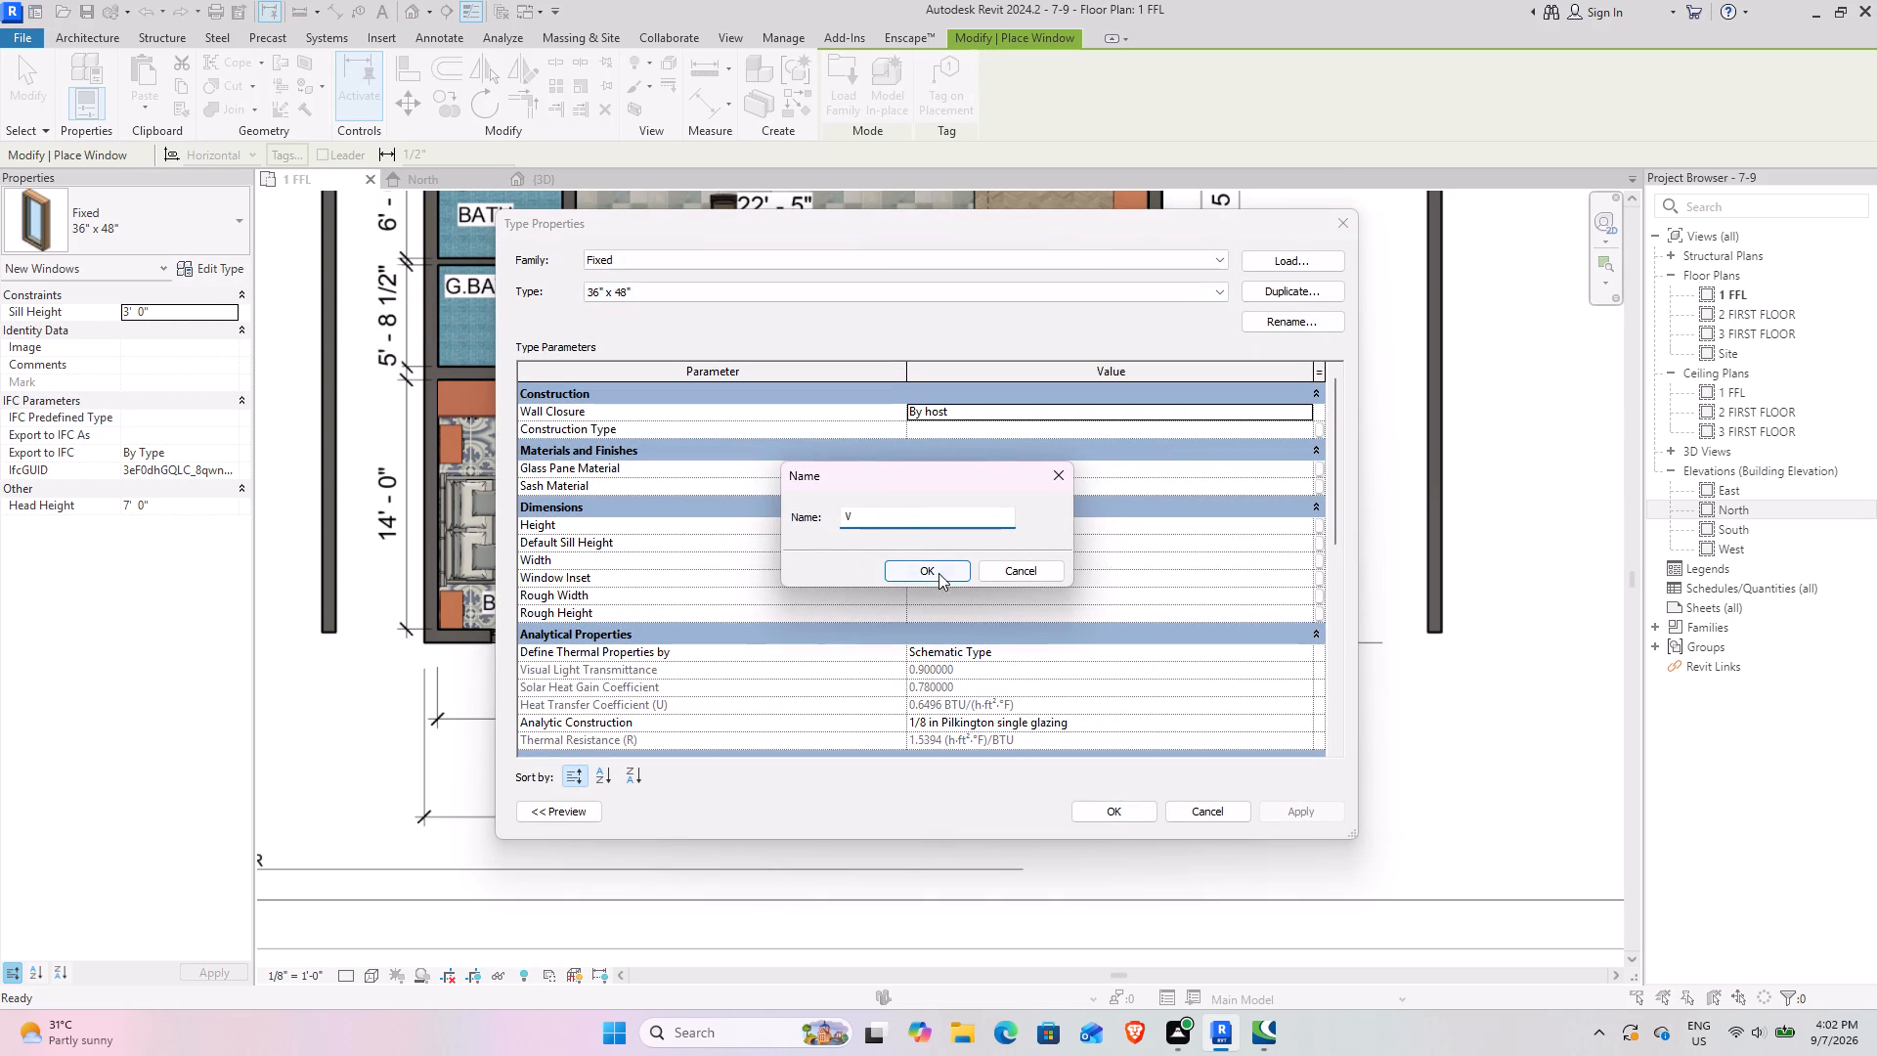
left_click(938, 572)
Set window type V's height to 1' 6" and width to 2' 0".
left_click(980, 526)
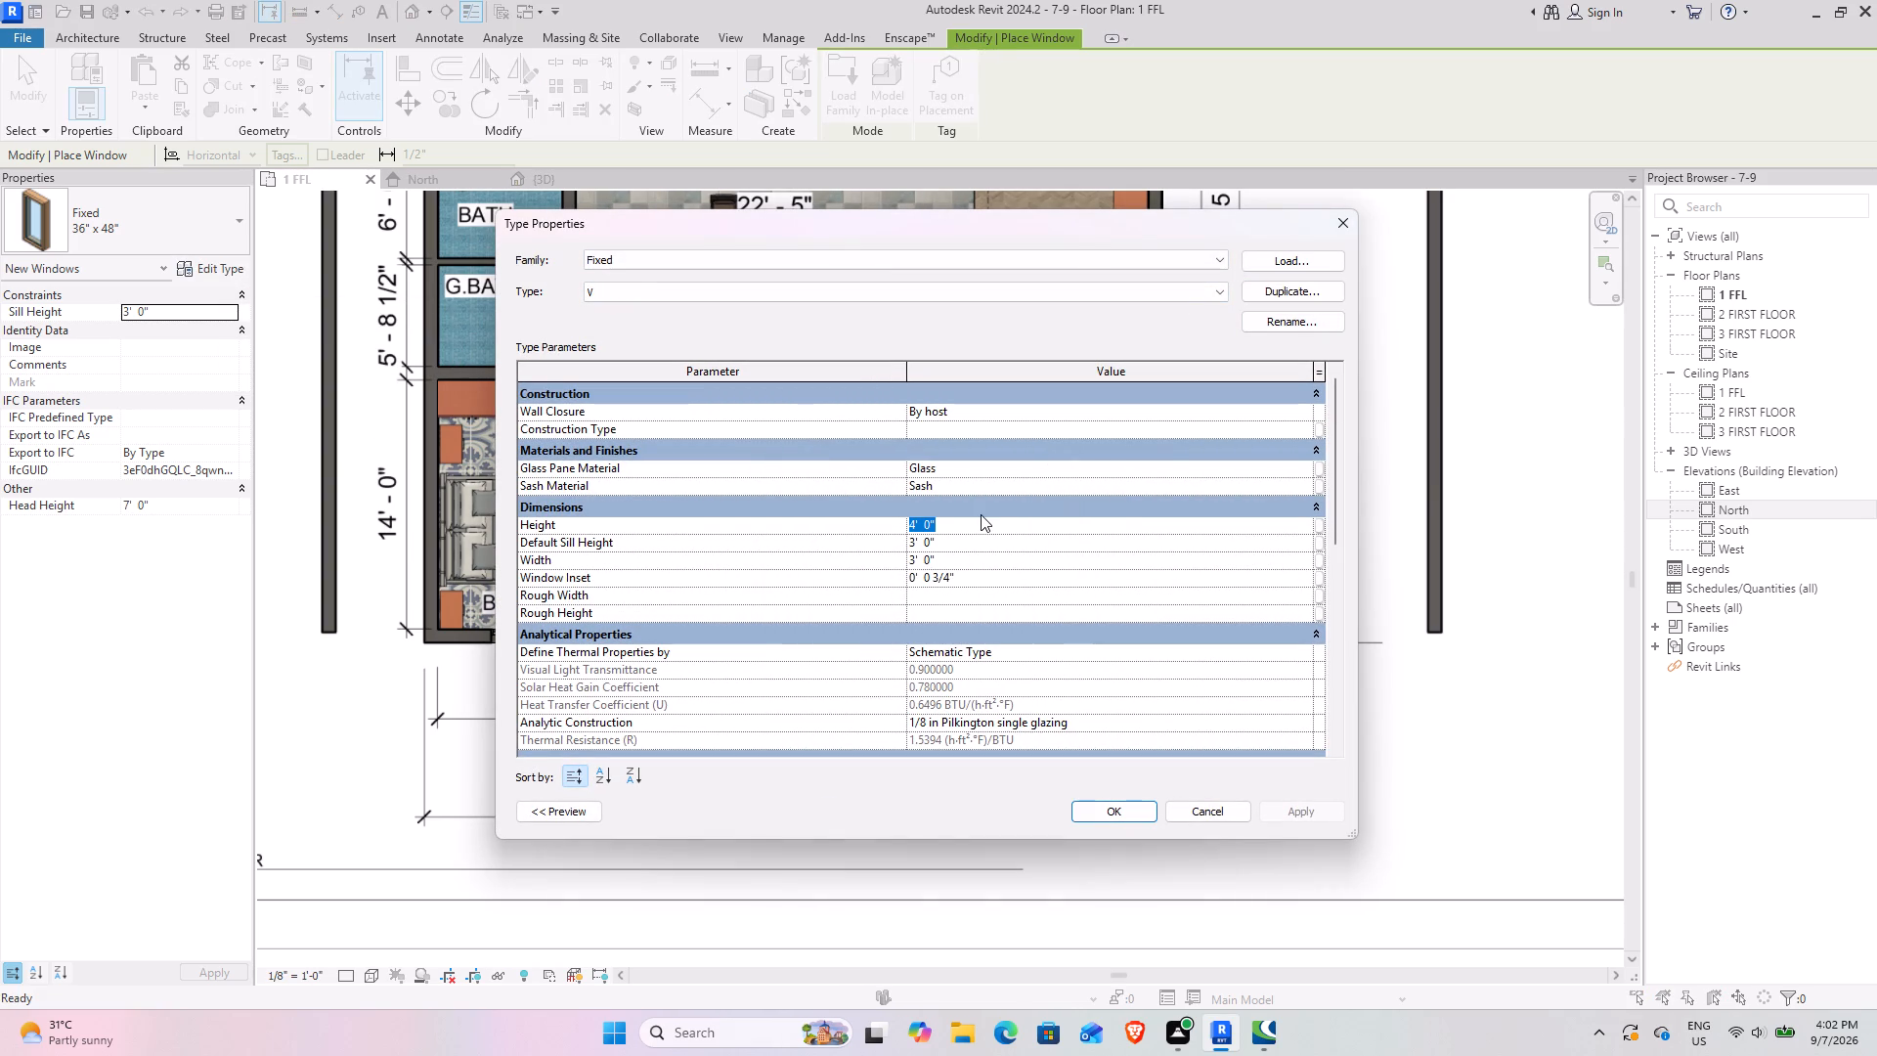
type("1'")
key("6")
key("Return")
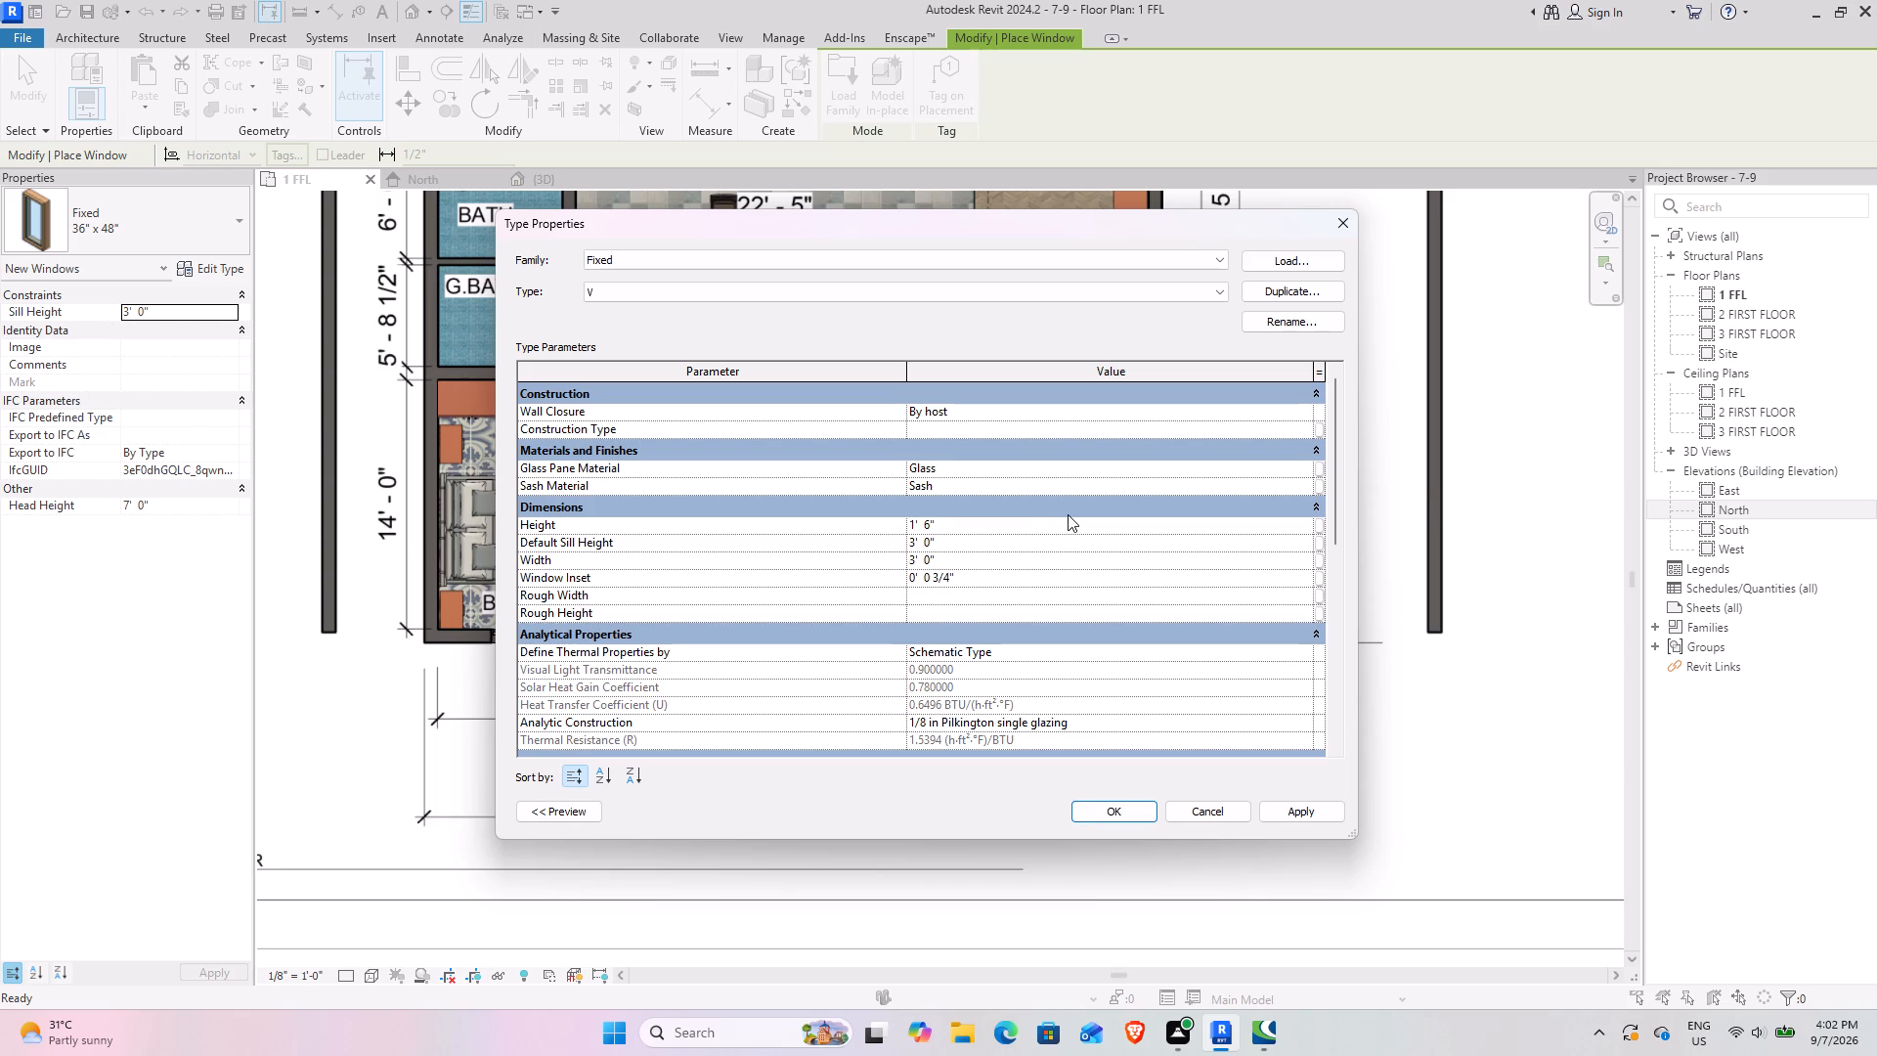
left_click(1002, 561)
key("2")
key("Return")
left_click(1311, 815)
left_click(1113, 807)
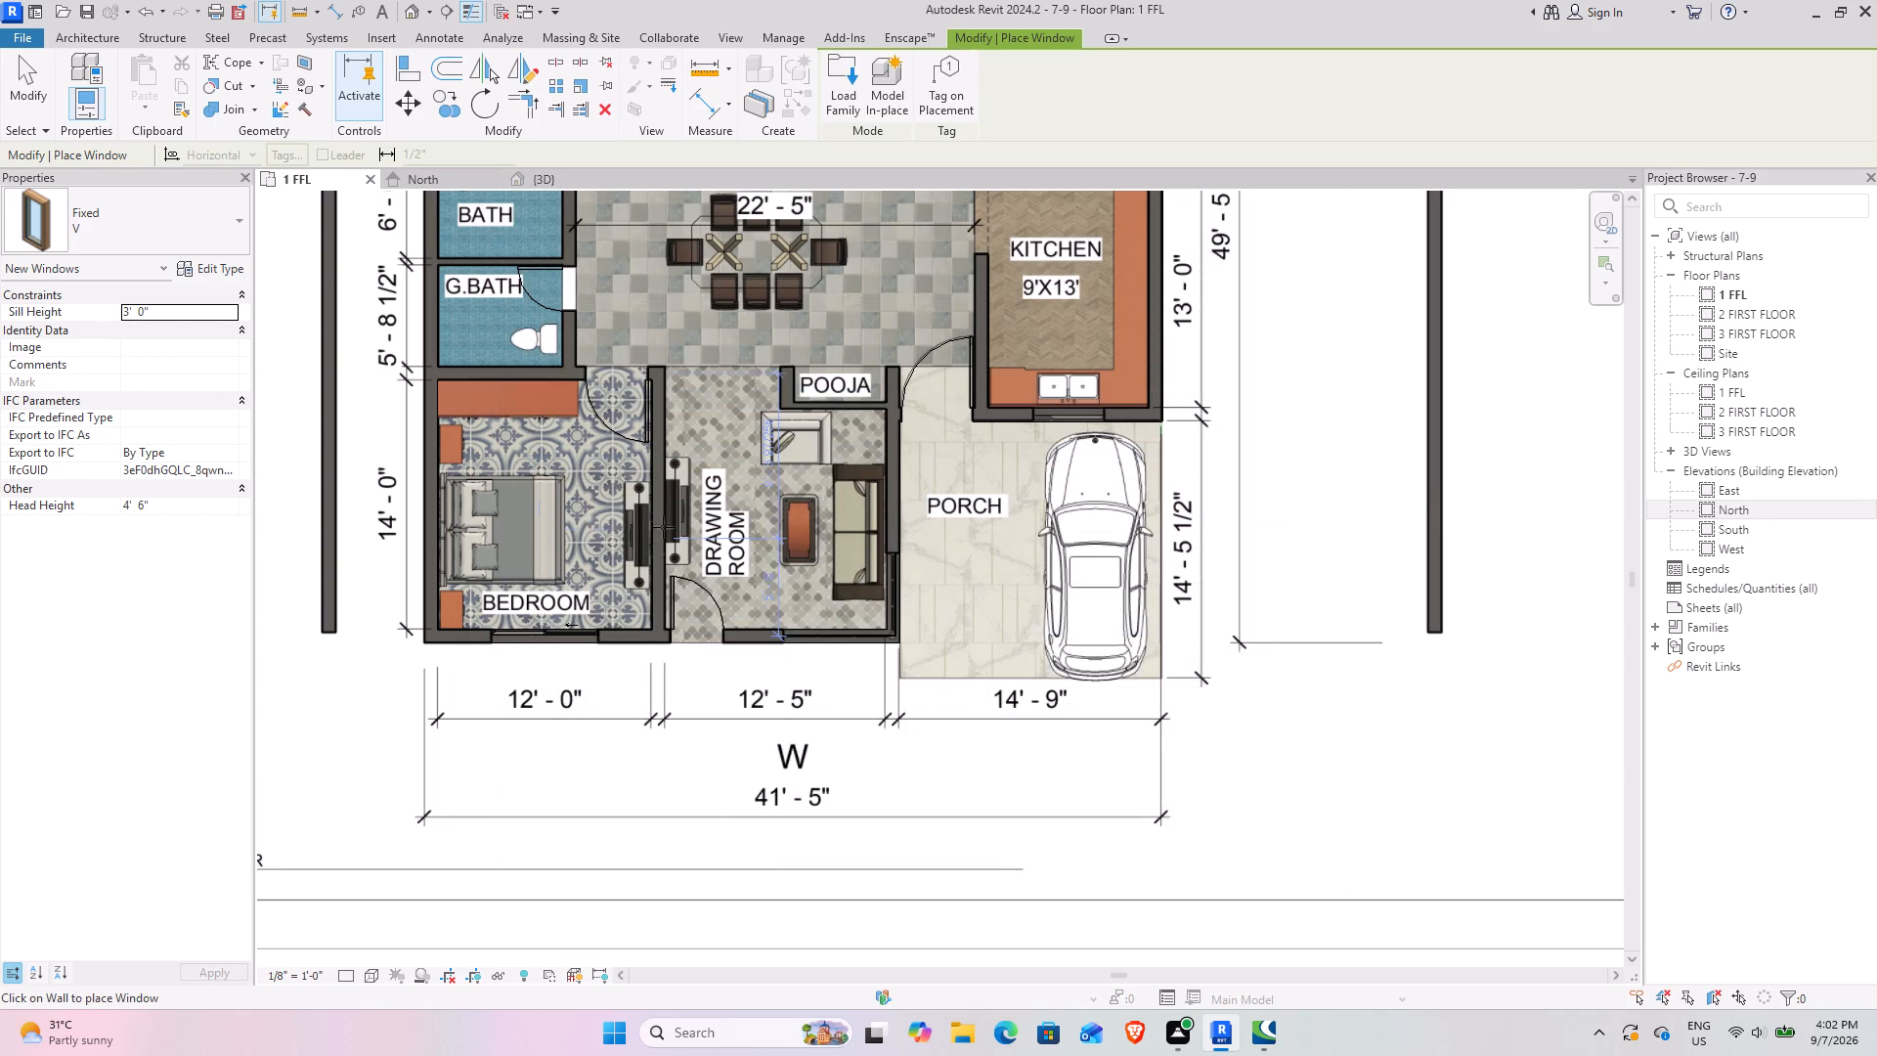
Place one type V window in the north outer wall of the G.BATH and another in that of the BATH above it.
middle_click_drag(706, 428, 909, 780)
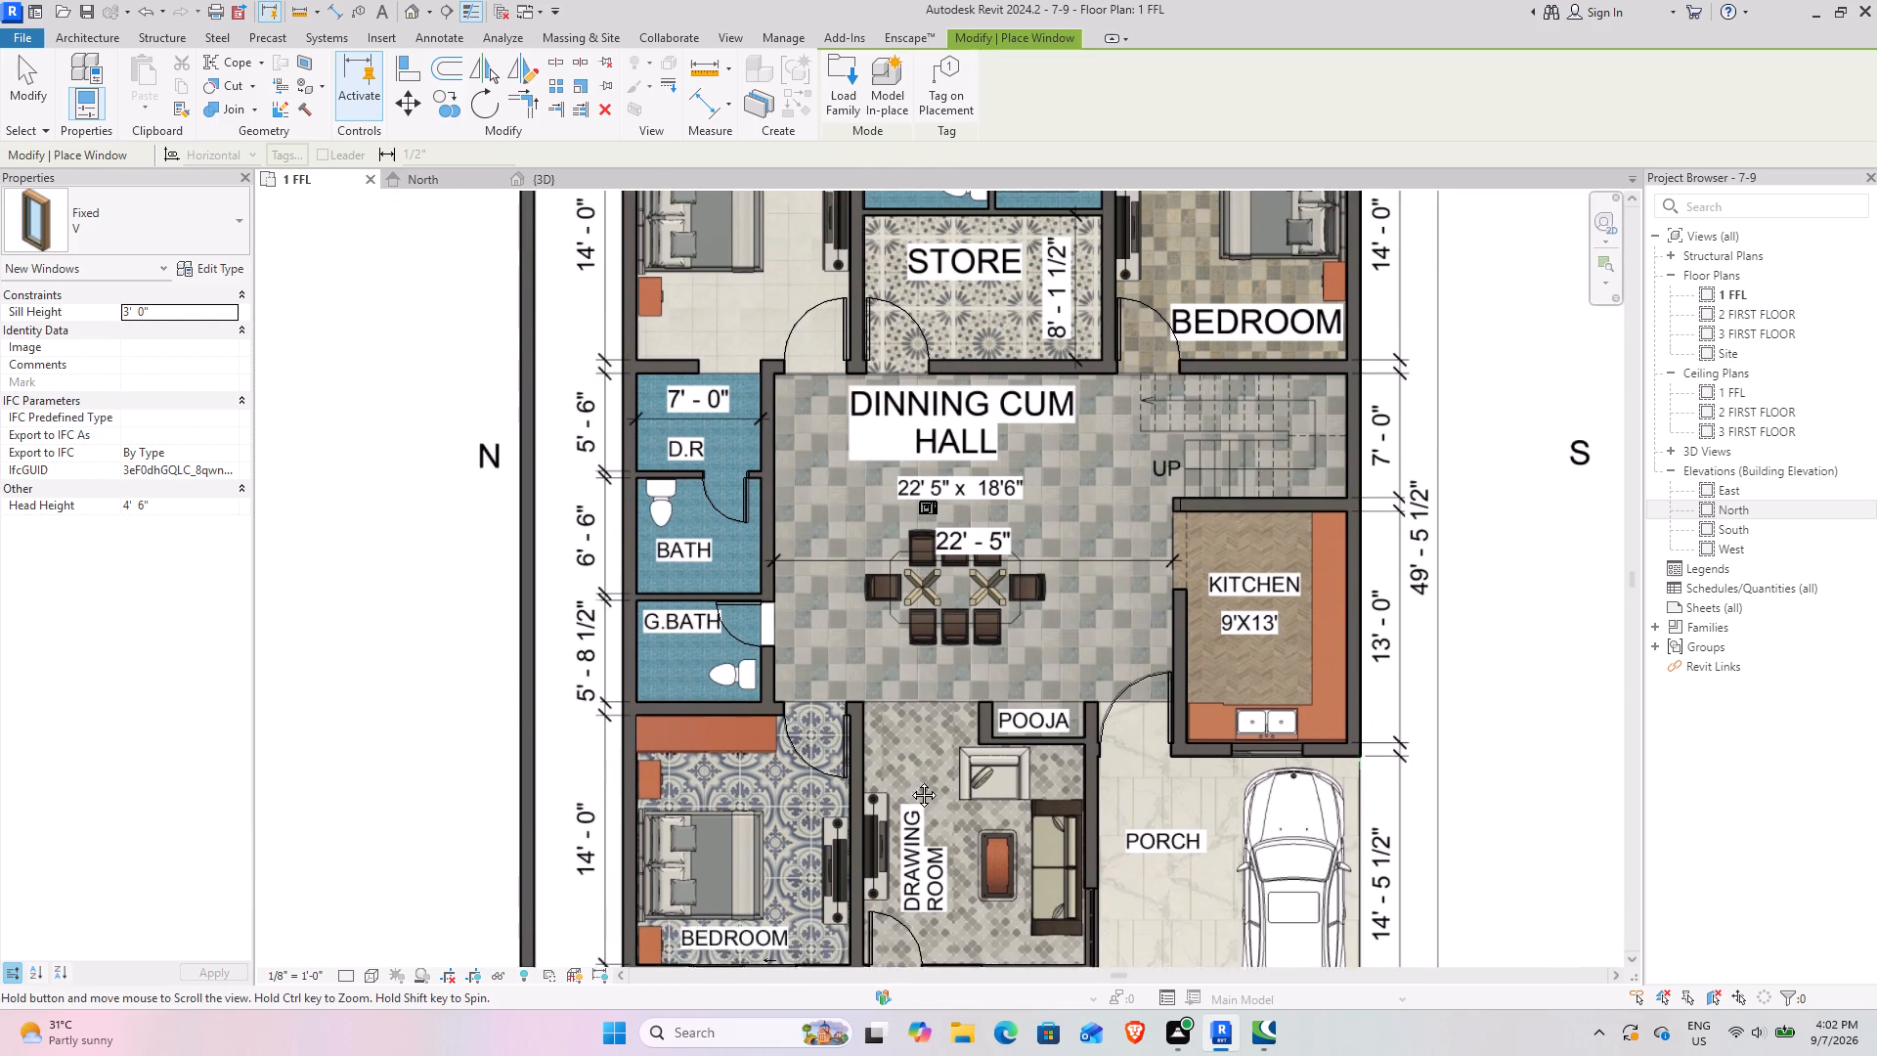
middle_click_drag(909, 780, 871, 804)
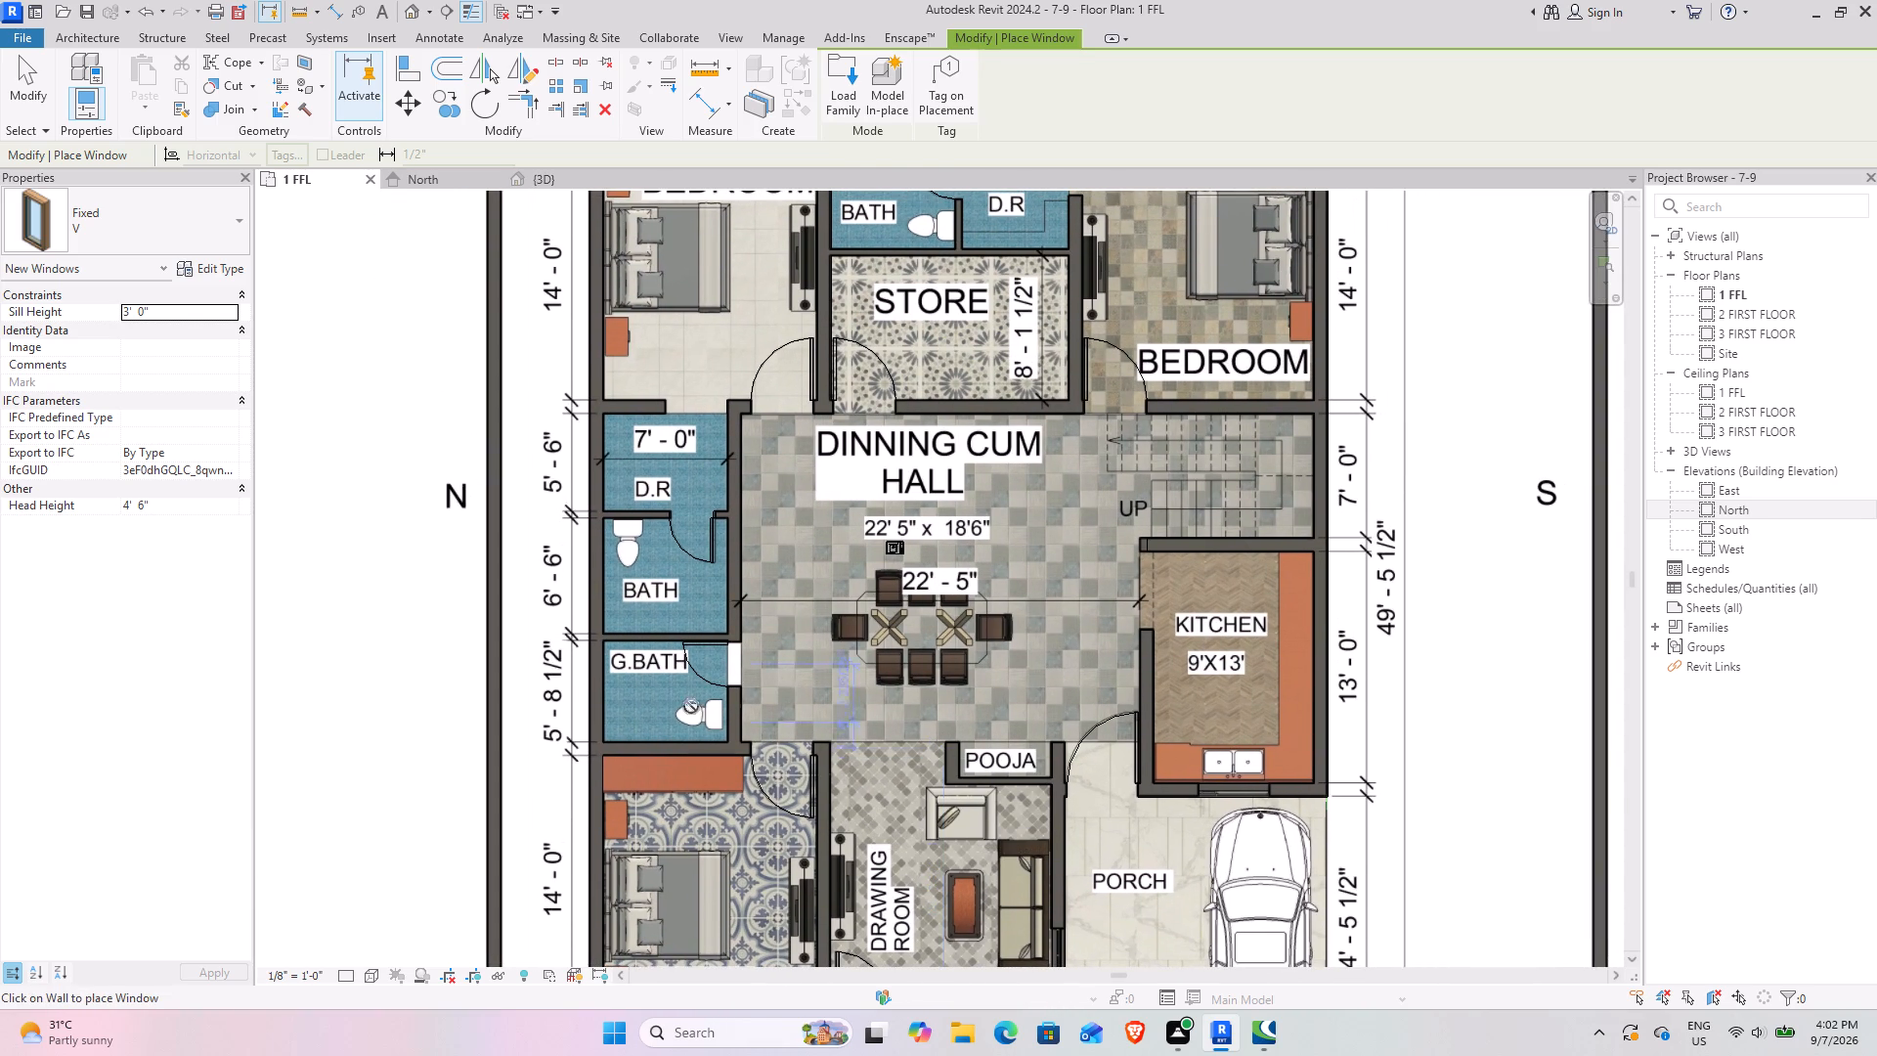
scroll(612, 703, "up", 8)
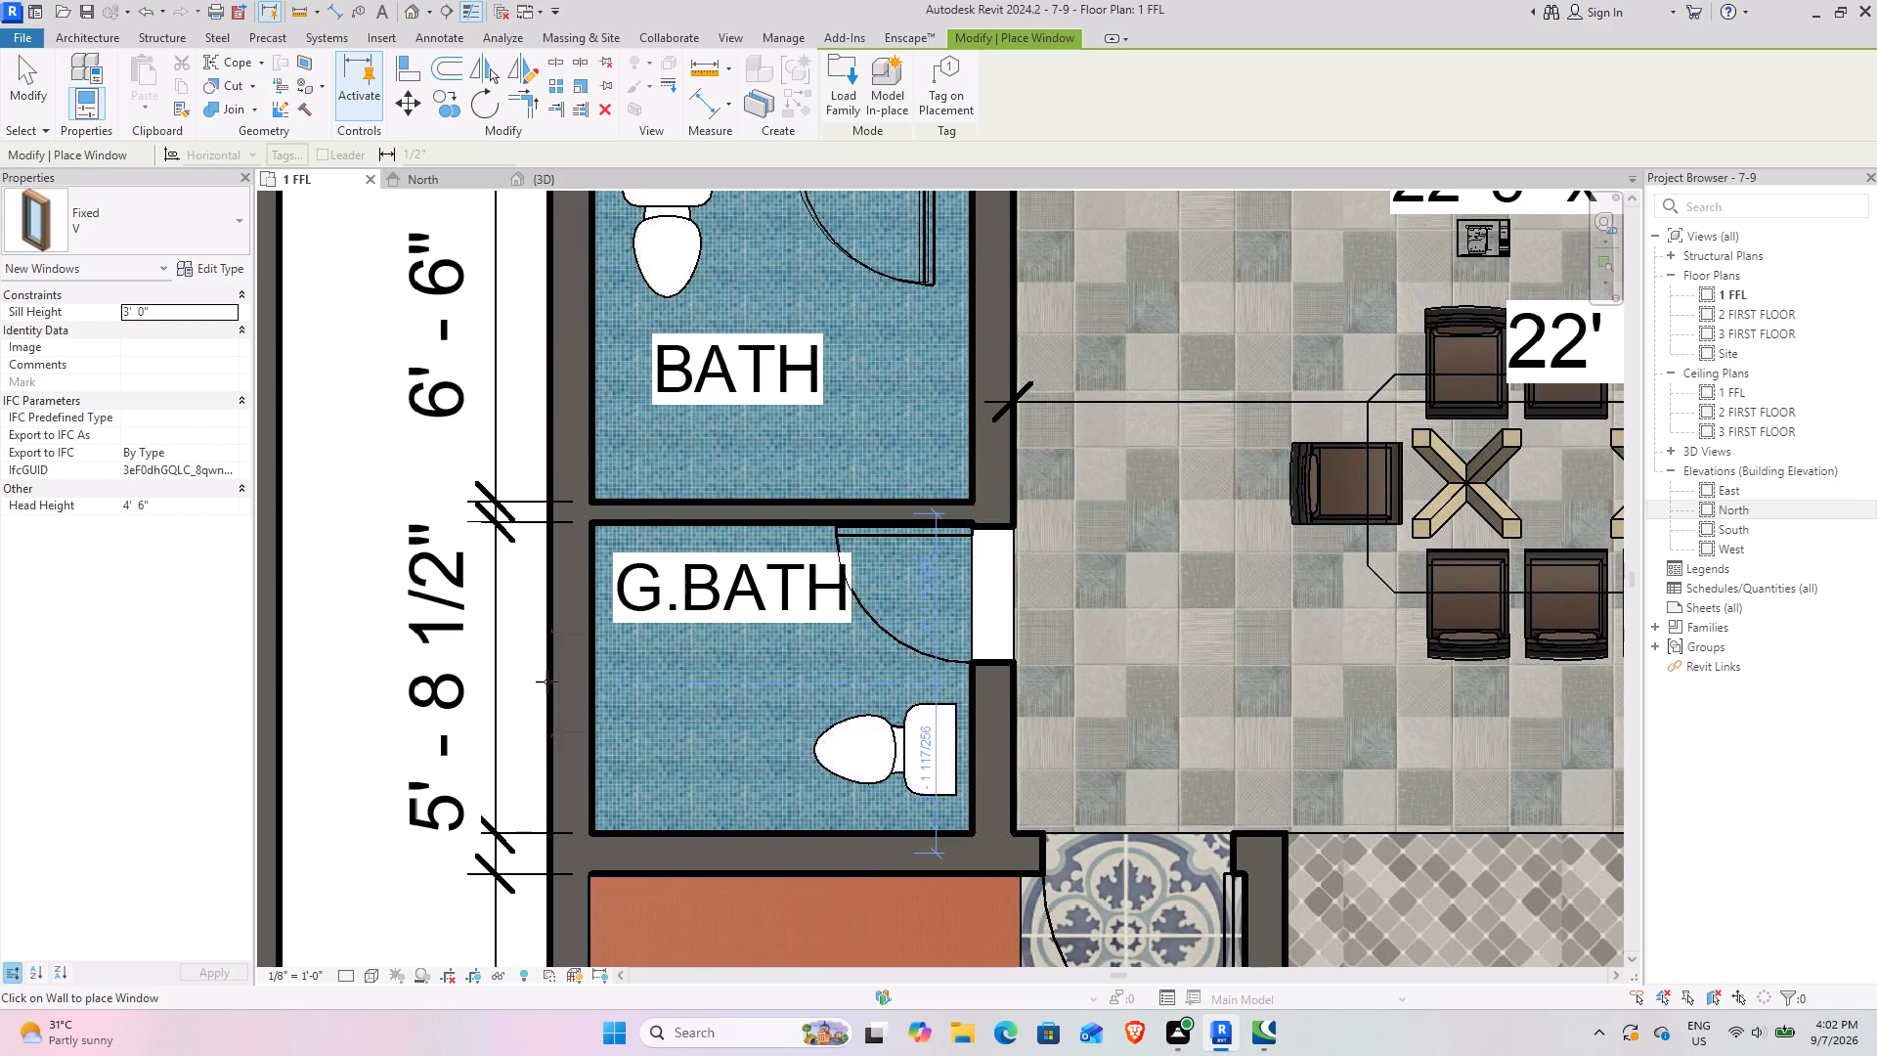
left_click(546, 682)
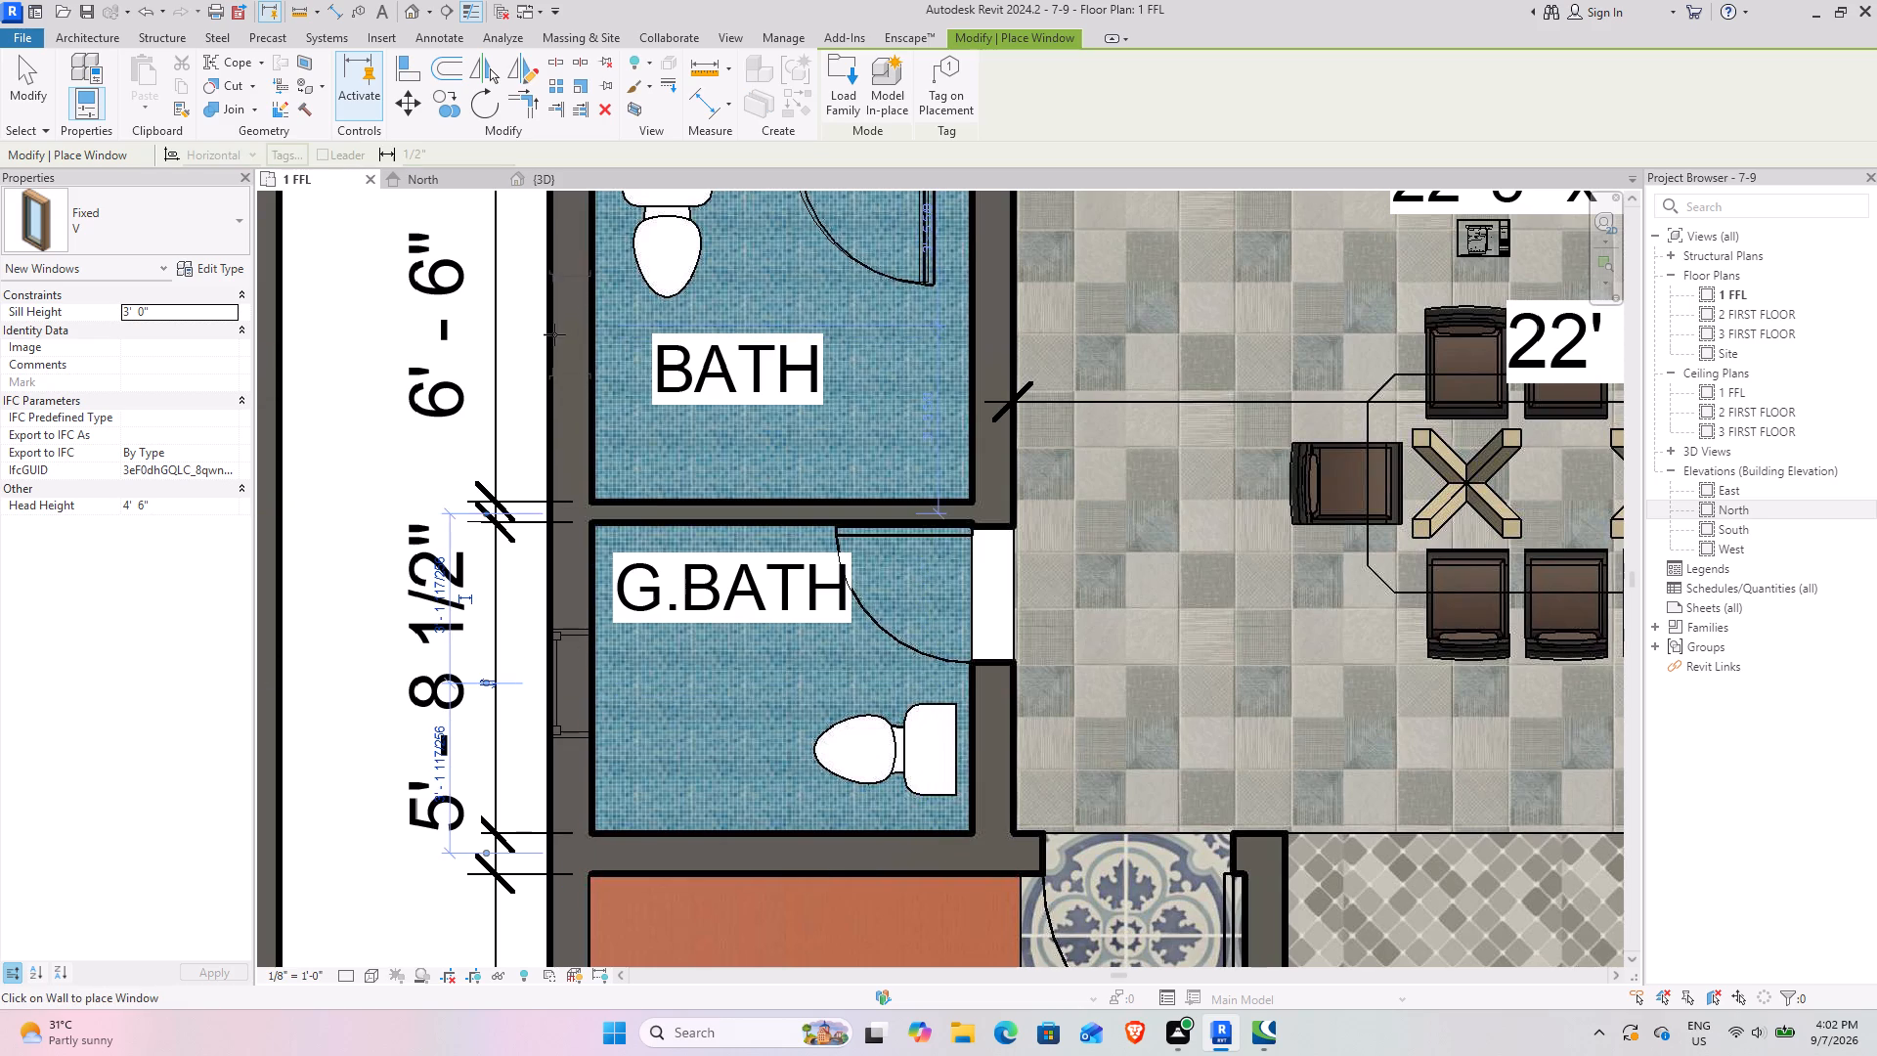
left_click(544, 343)
scroll(633, 593, "down", 4)
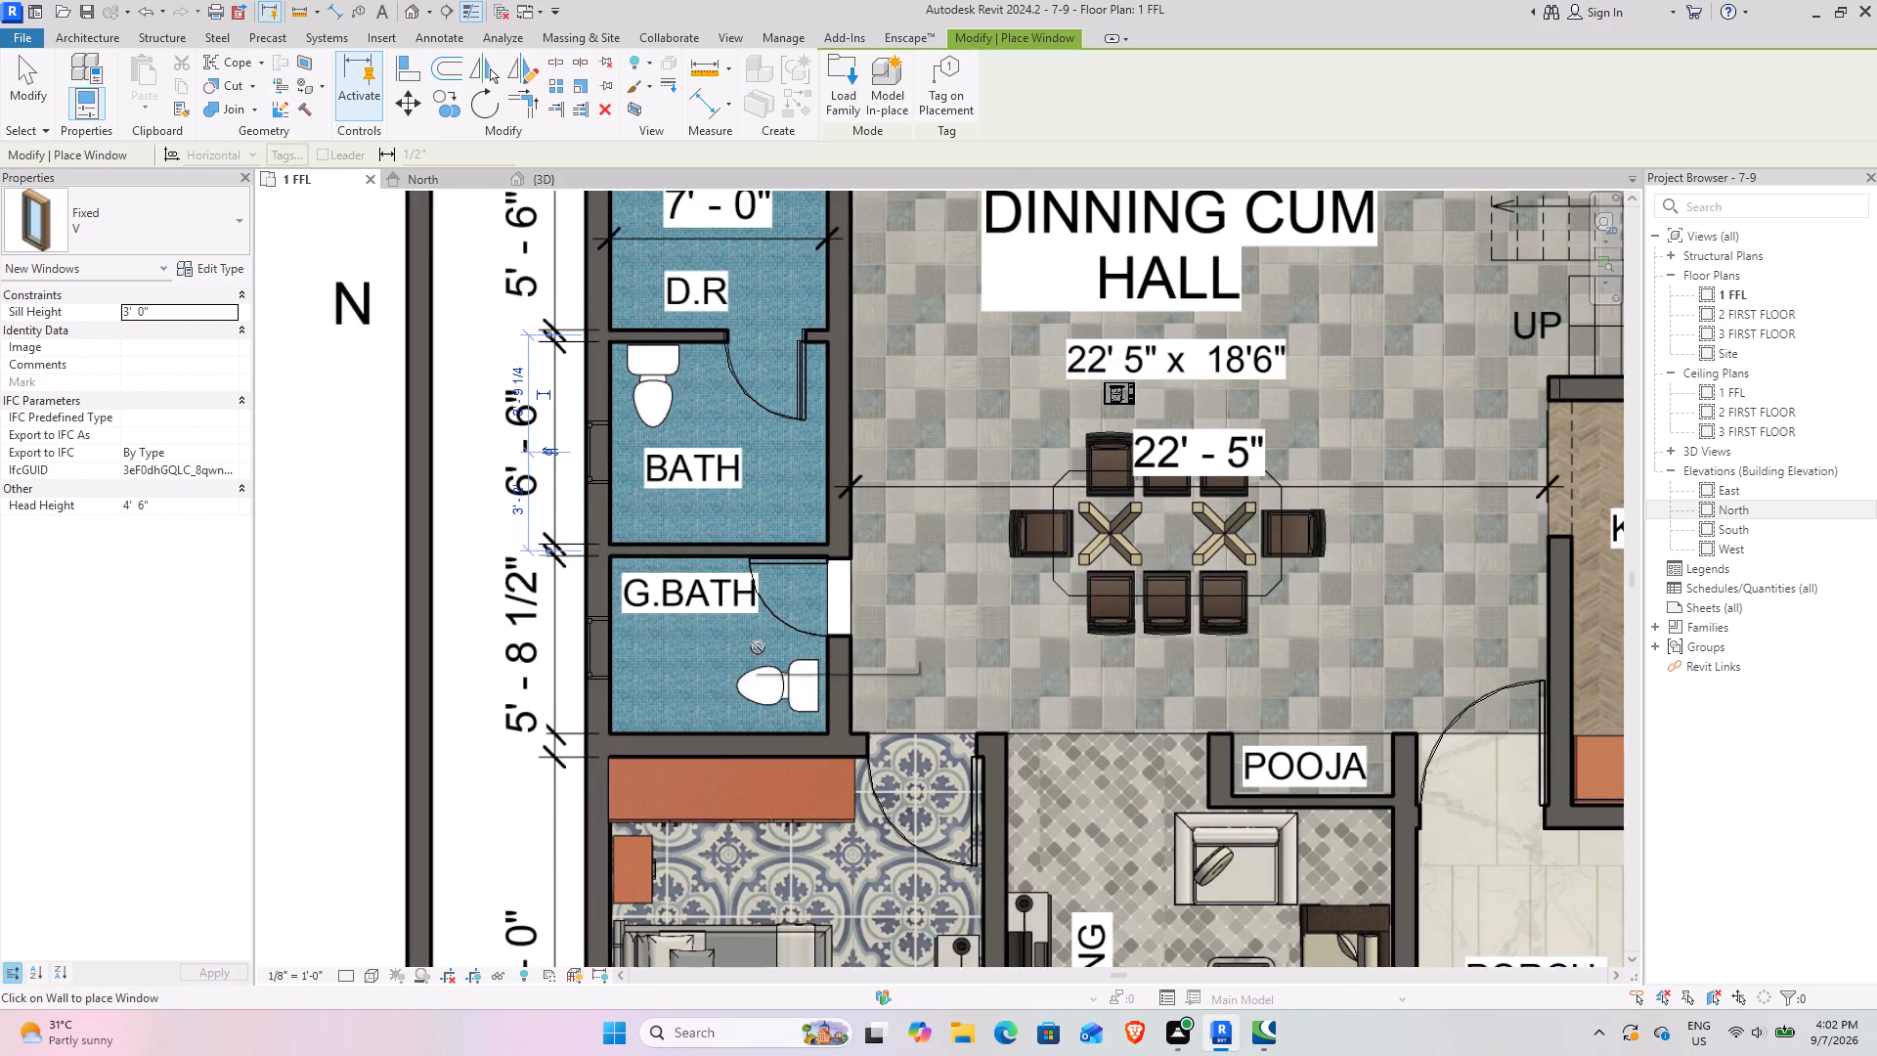
middle_click_drag(727, 668, 604, 943)
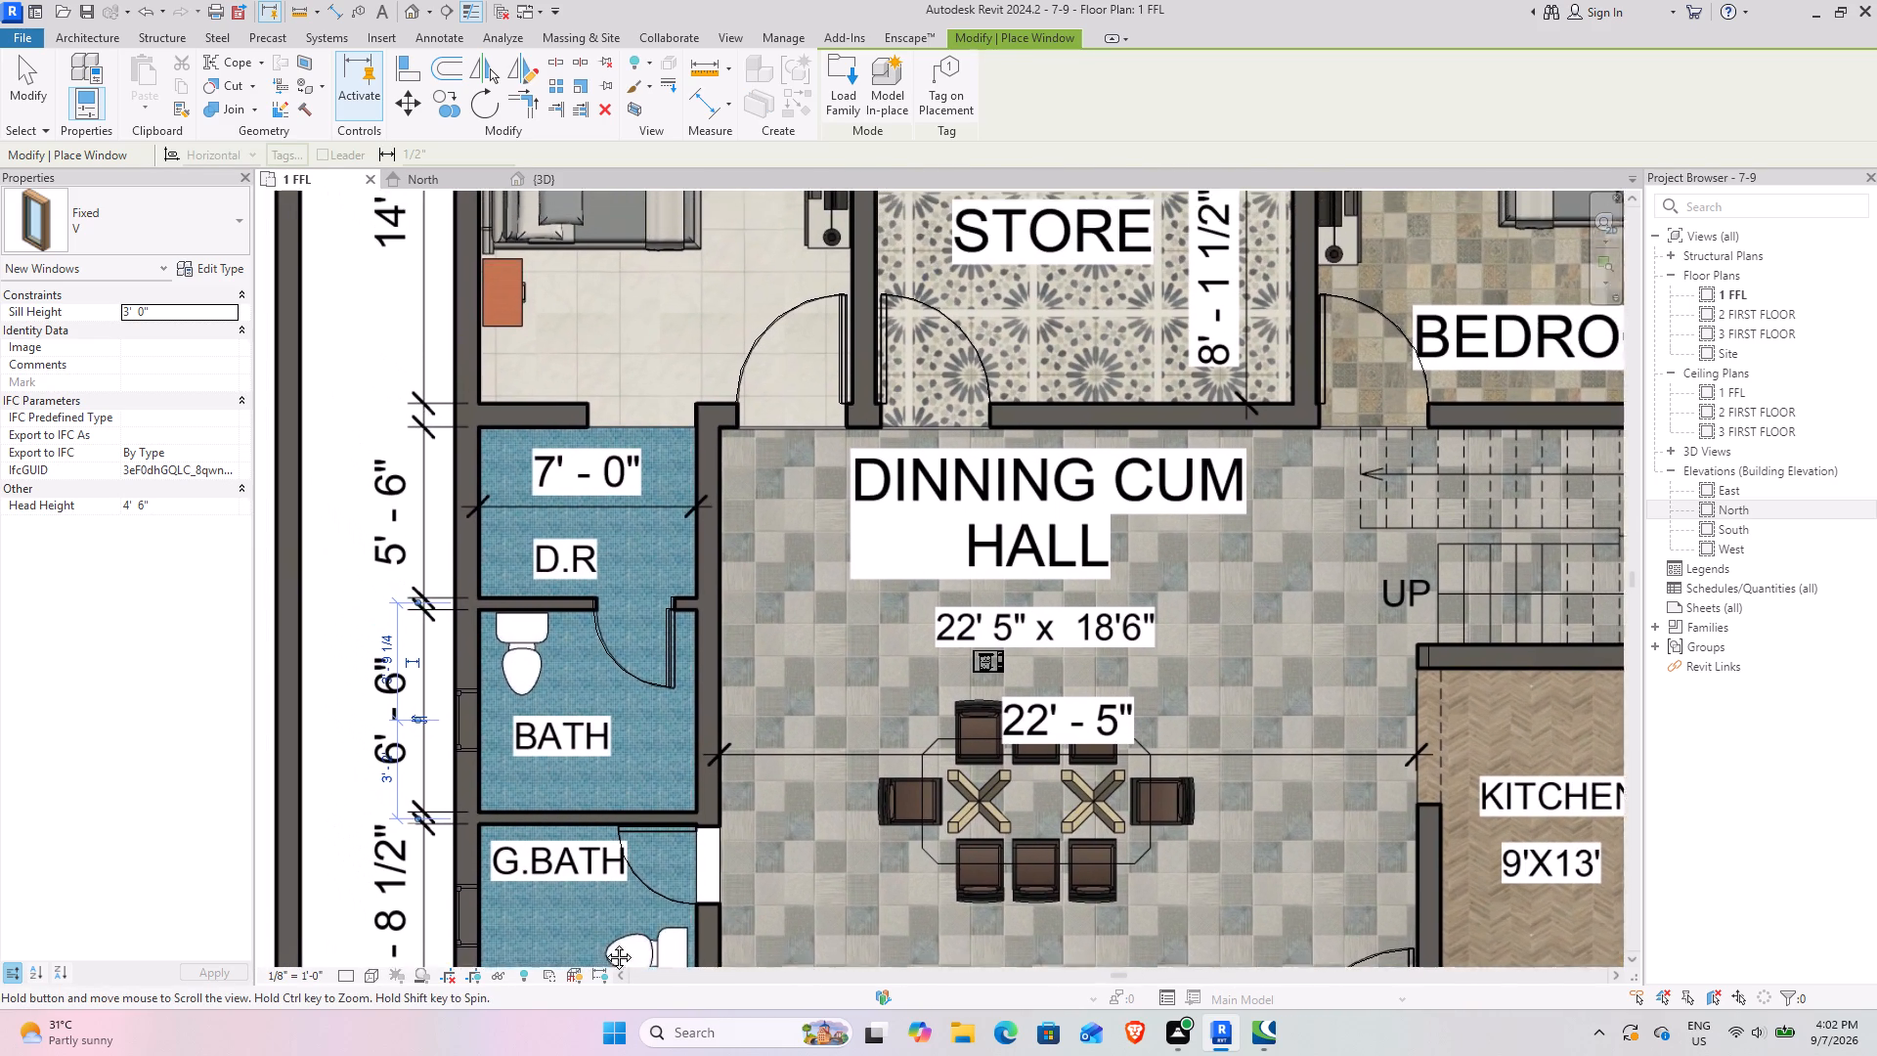
middle_click_drag(604, 943, 595, 893)
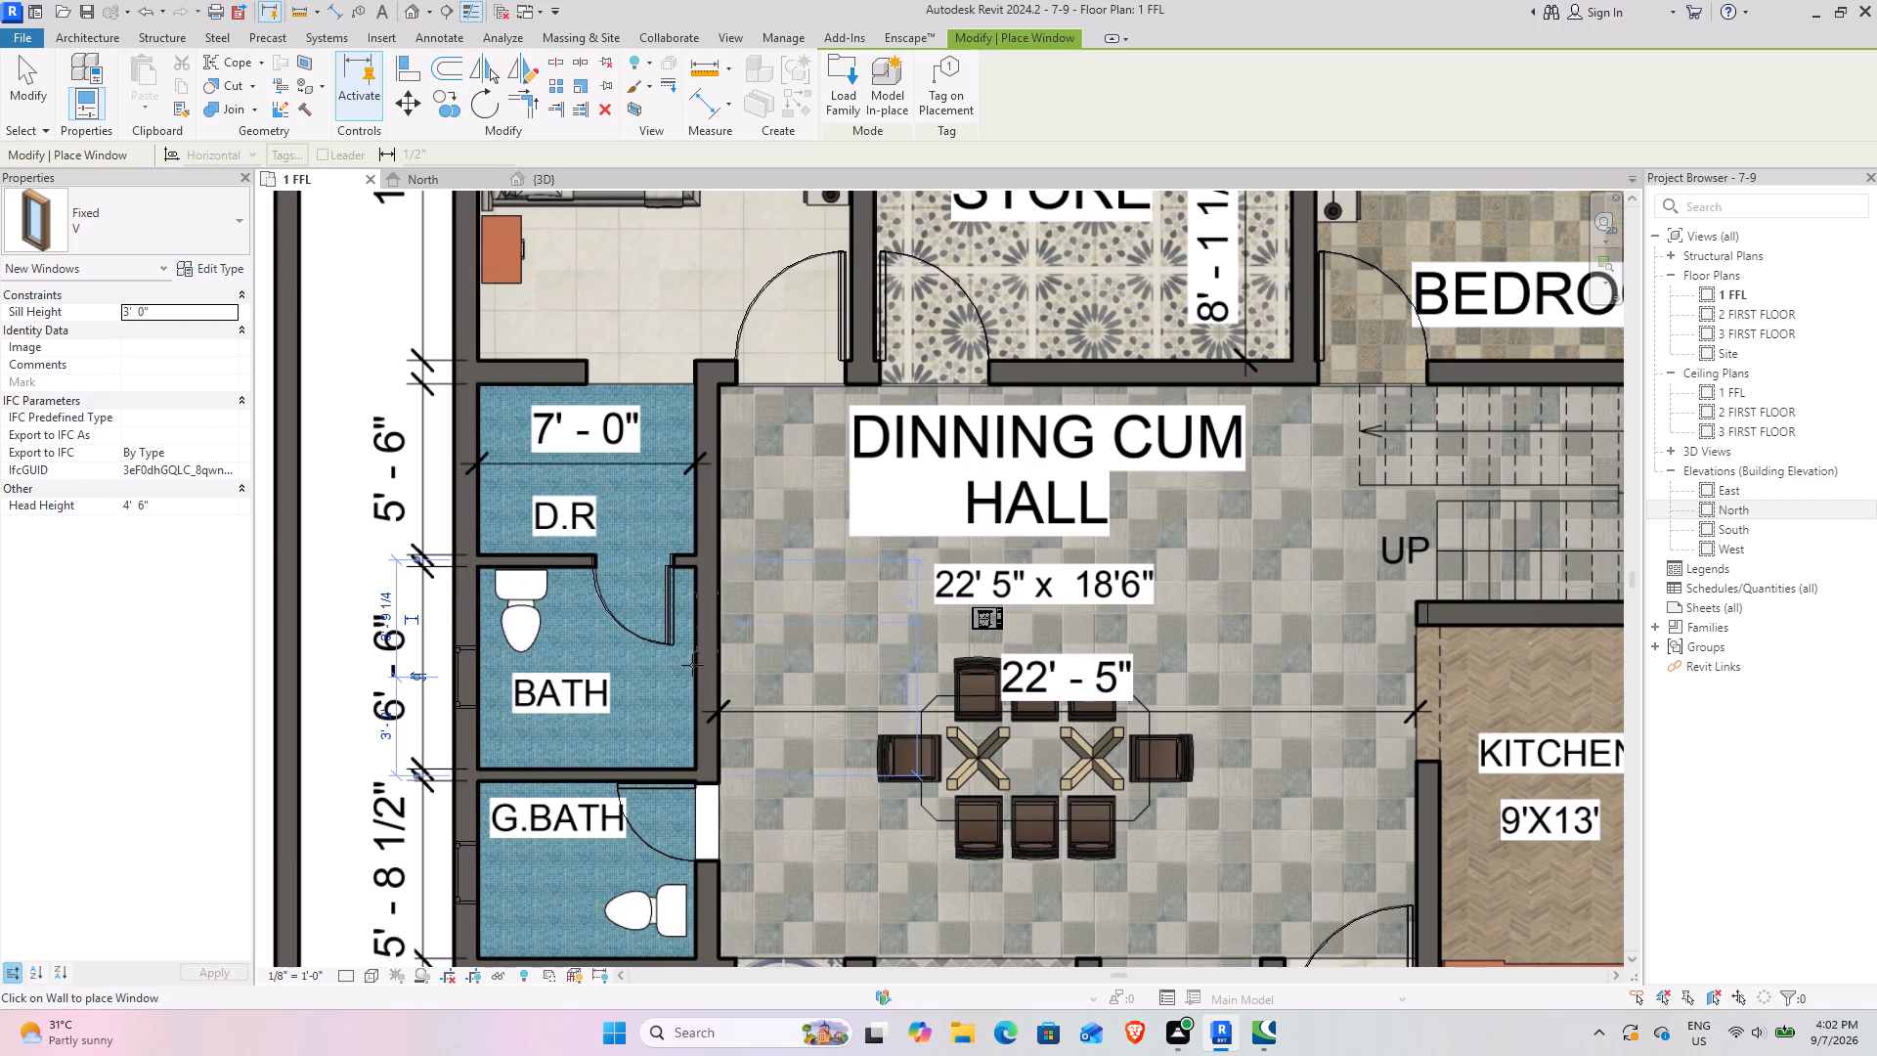
scroll(775, 692, "down", 4)
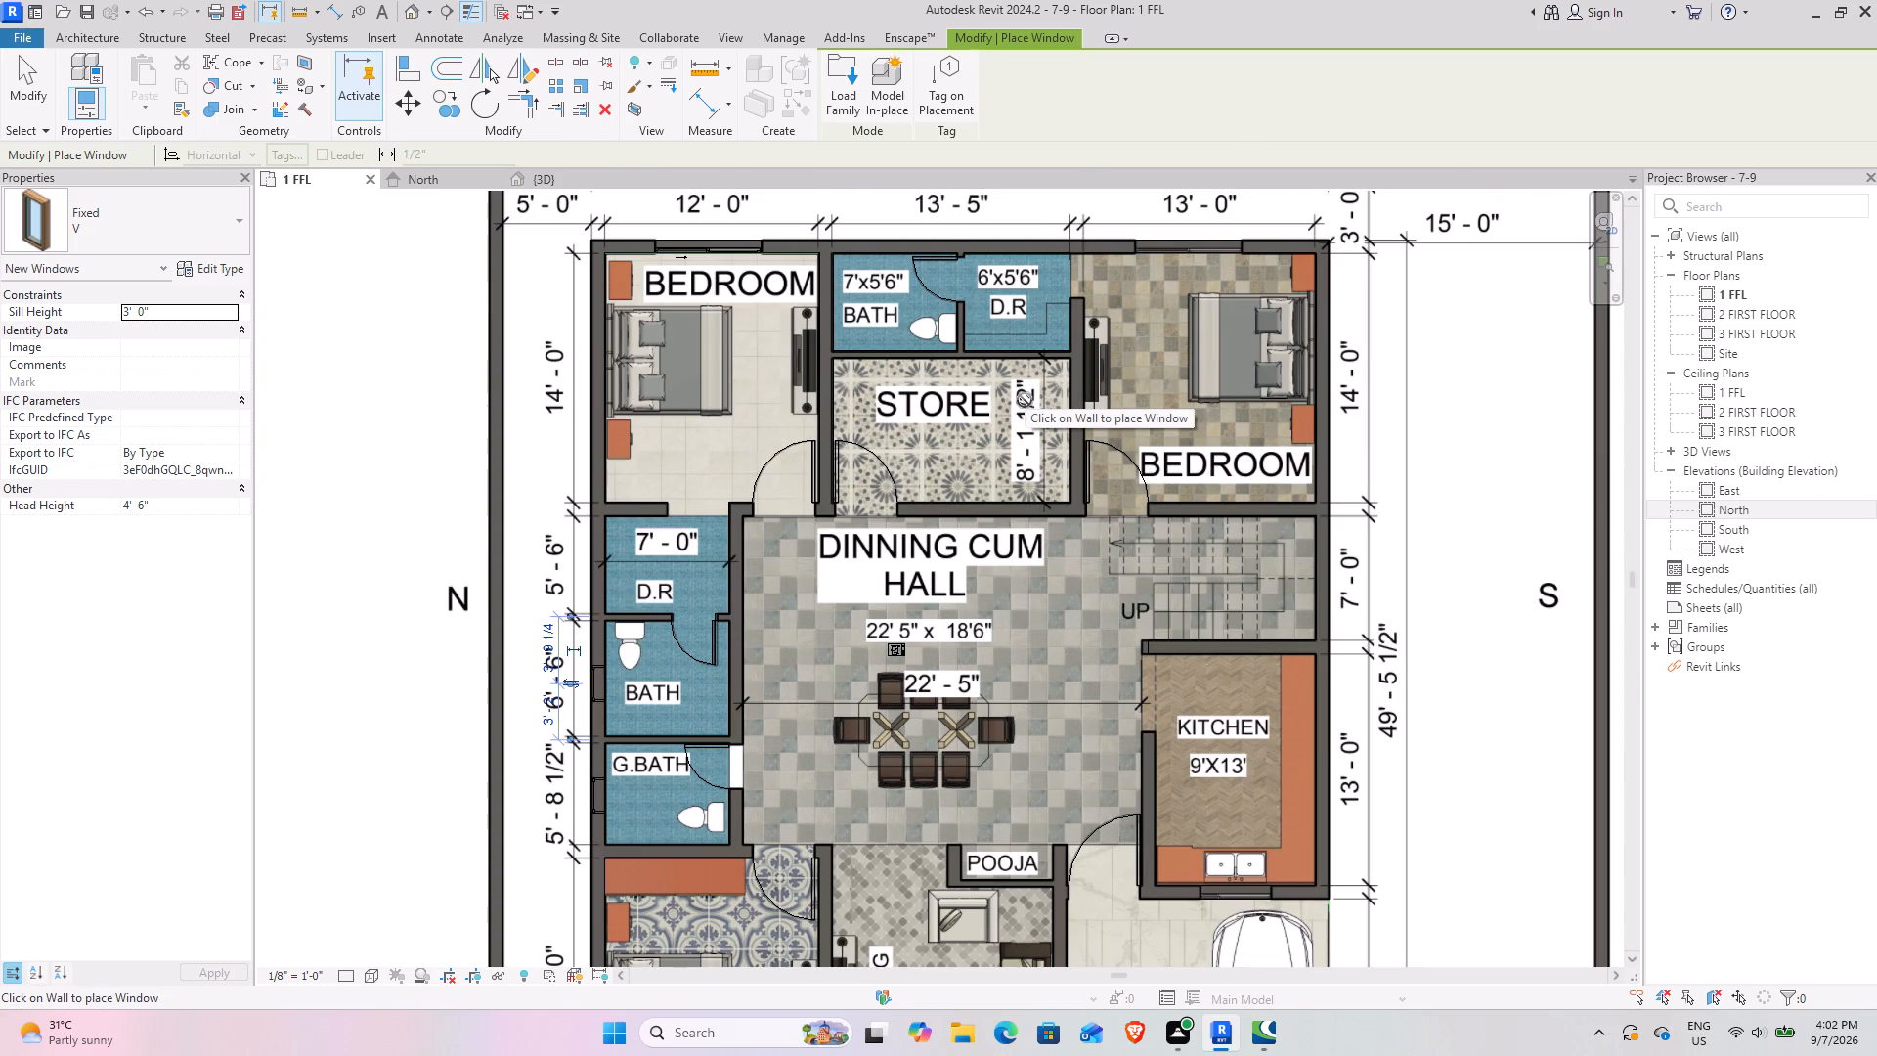
key("Escape")
key("Escape")
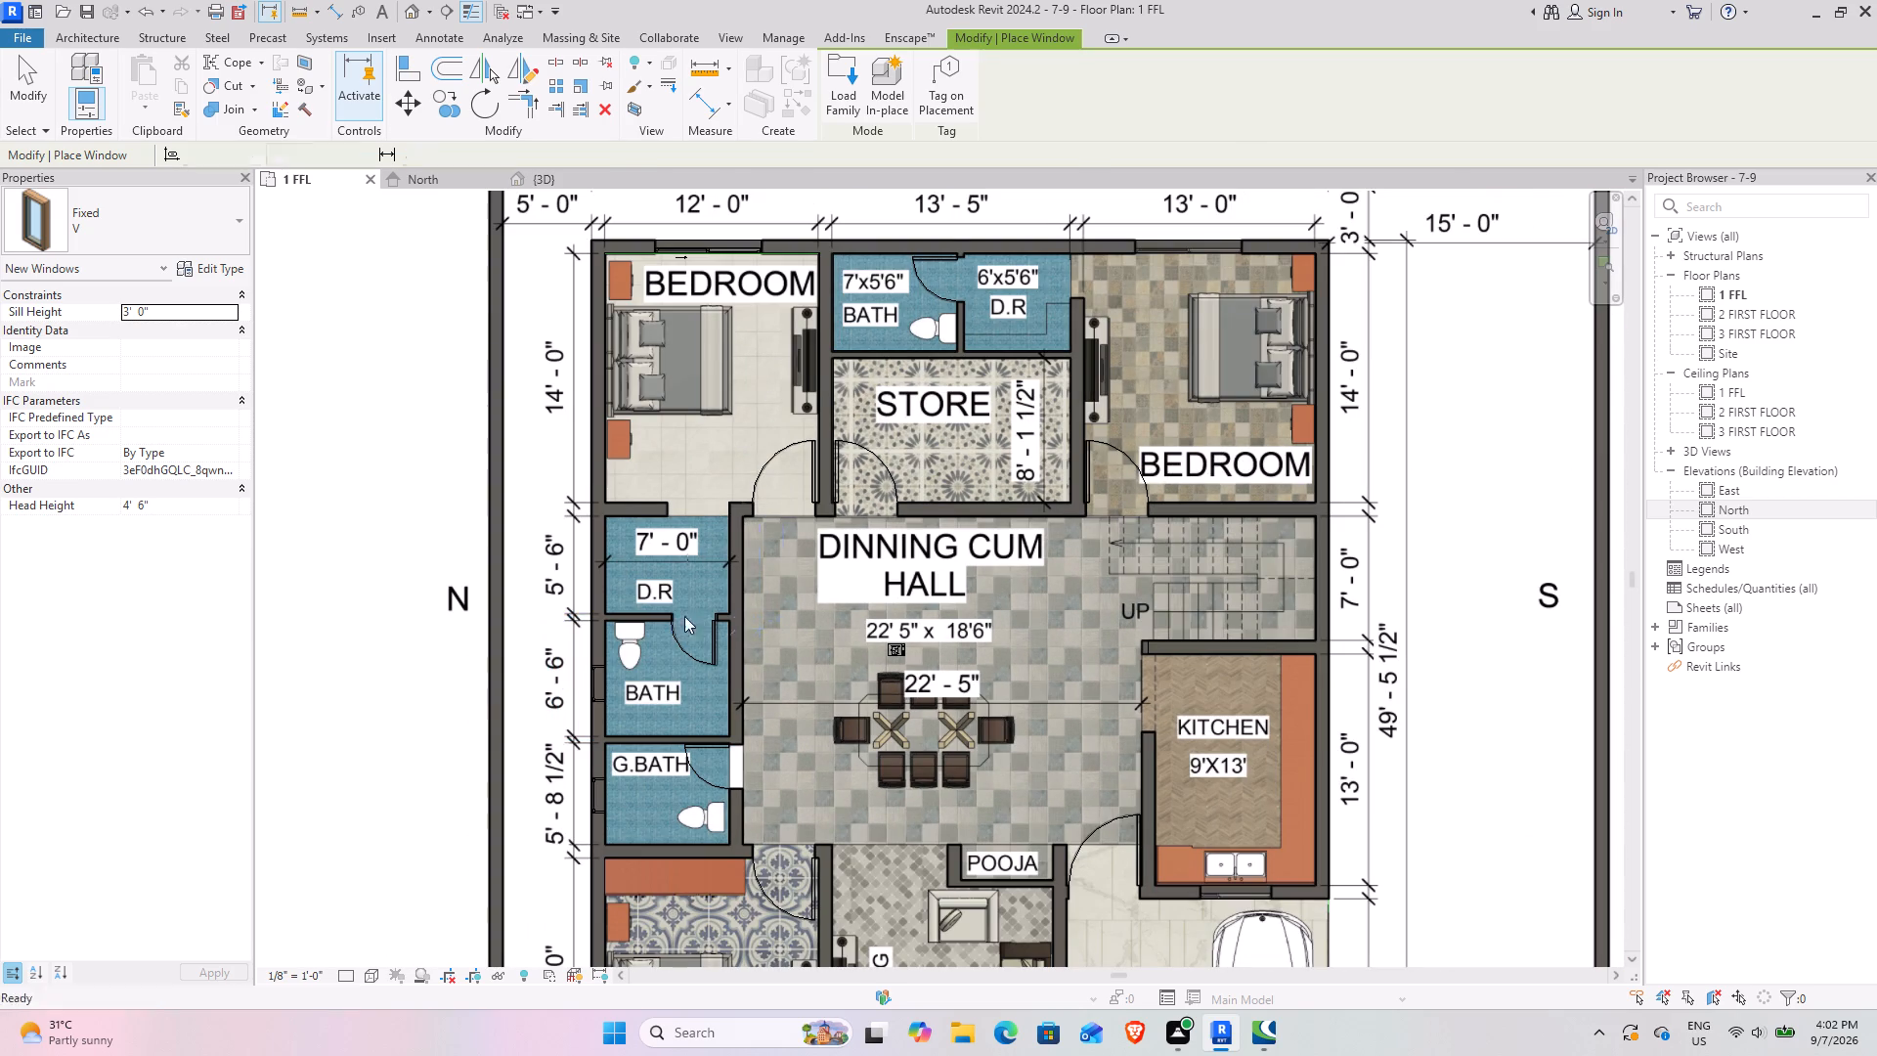
key("Escape")
Set the sill height of the BATH window to 9' 0".
left_click(594, 683)
left_click(176, 331)
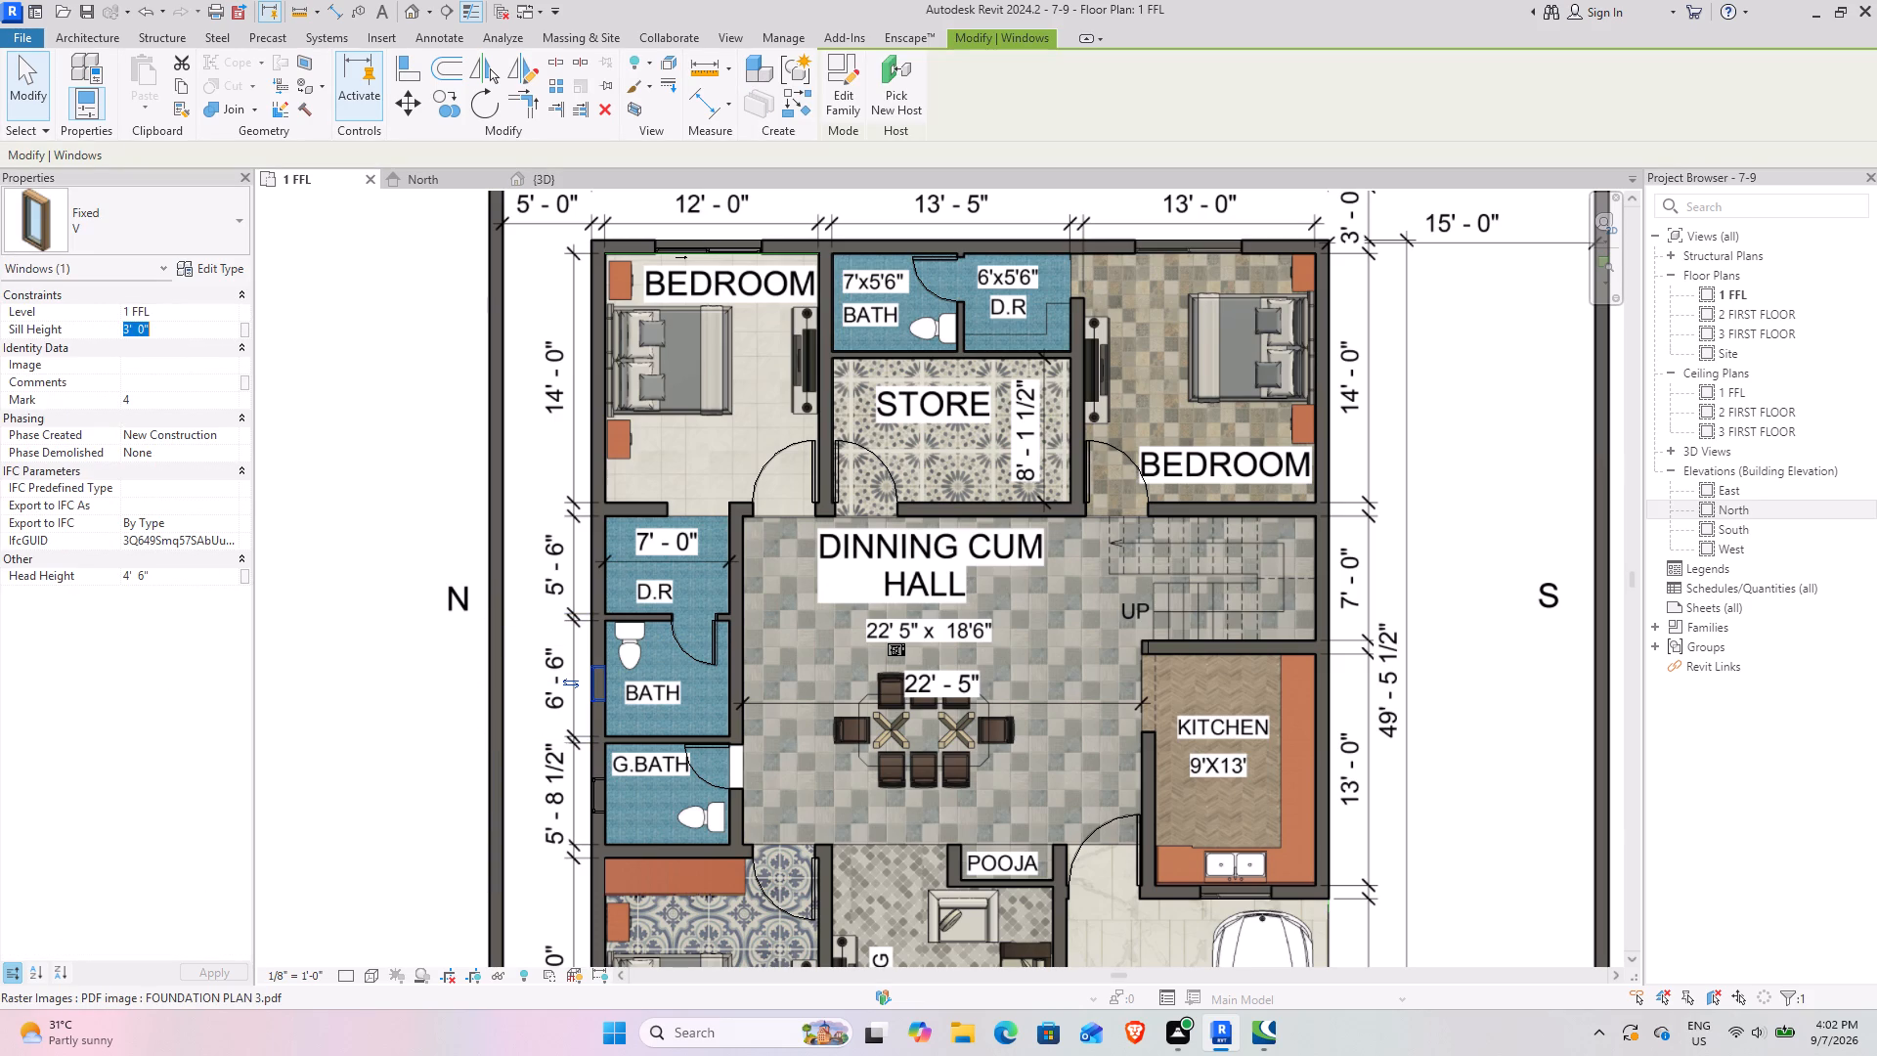
key("9")
key("Return")
Set the sill height of the G.BATH window to 9' 0".
left_click(604, 786)
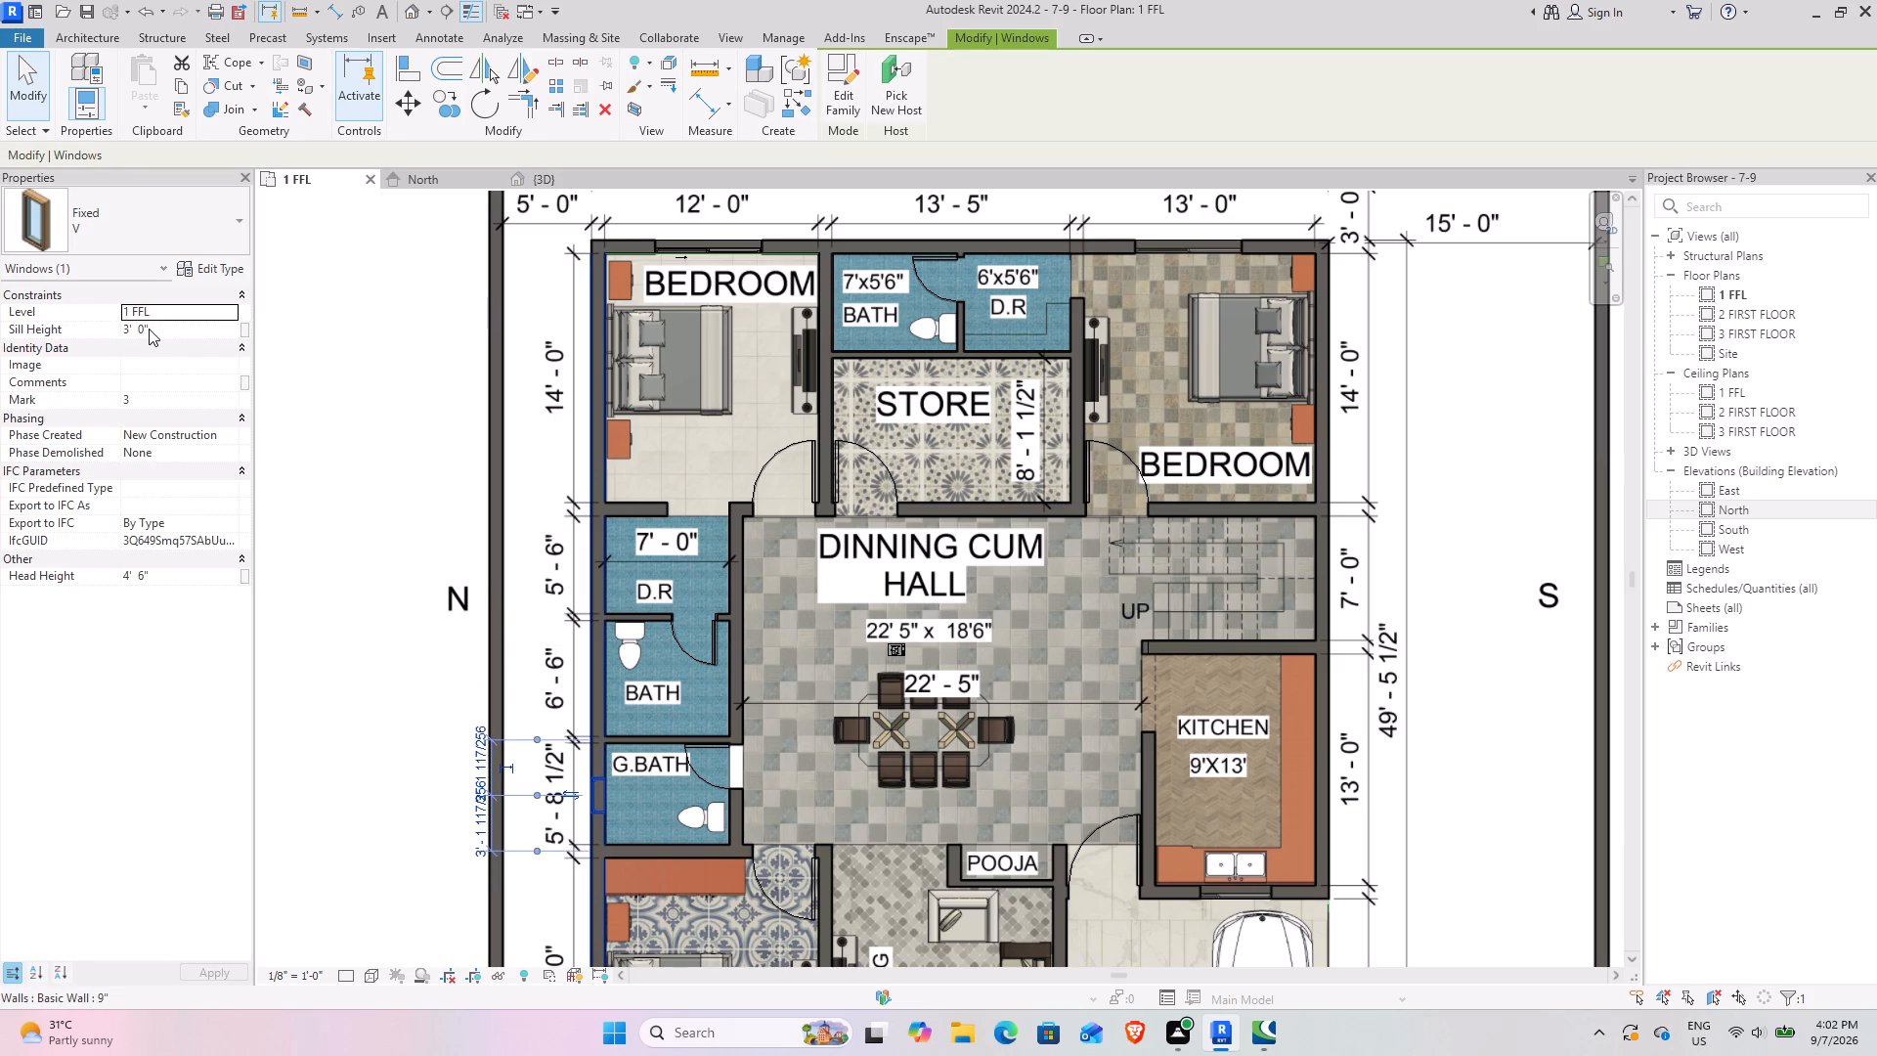
left_click(149, 329)
key("BackSpace")
key("BackSpace")
key("BackSpace")
key("BackSpace")
key("BackSpace")
key("BackSpace")
key("BackSpace")
key("BackSpace")
key("BackSpace")
key("BackSpace")
key("BackSpace")
key("BackSpace")
key("BackSpace")
key("BackSpace")
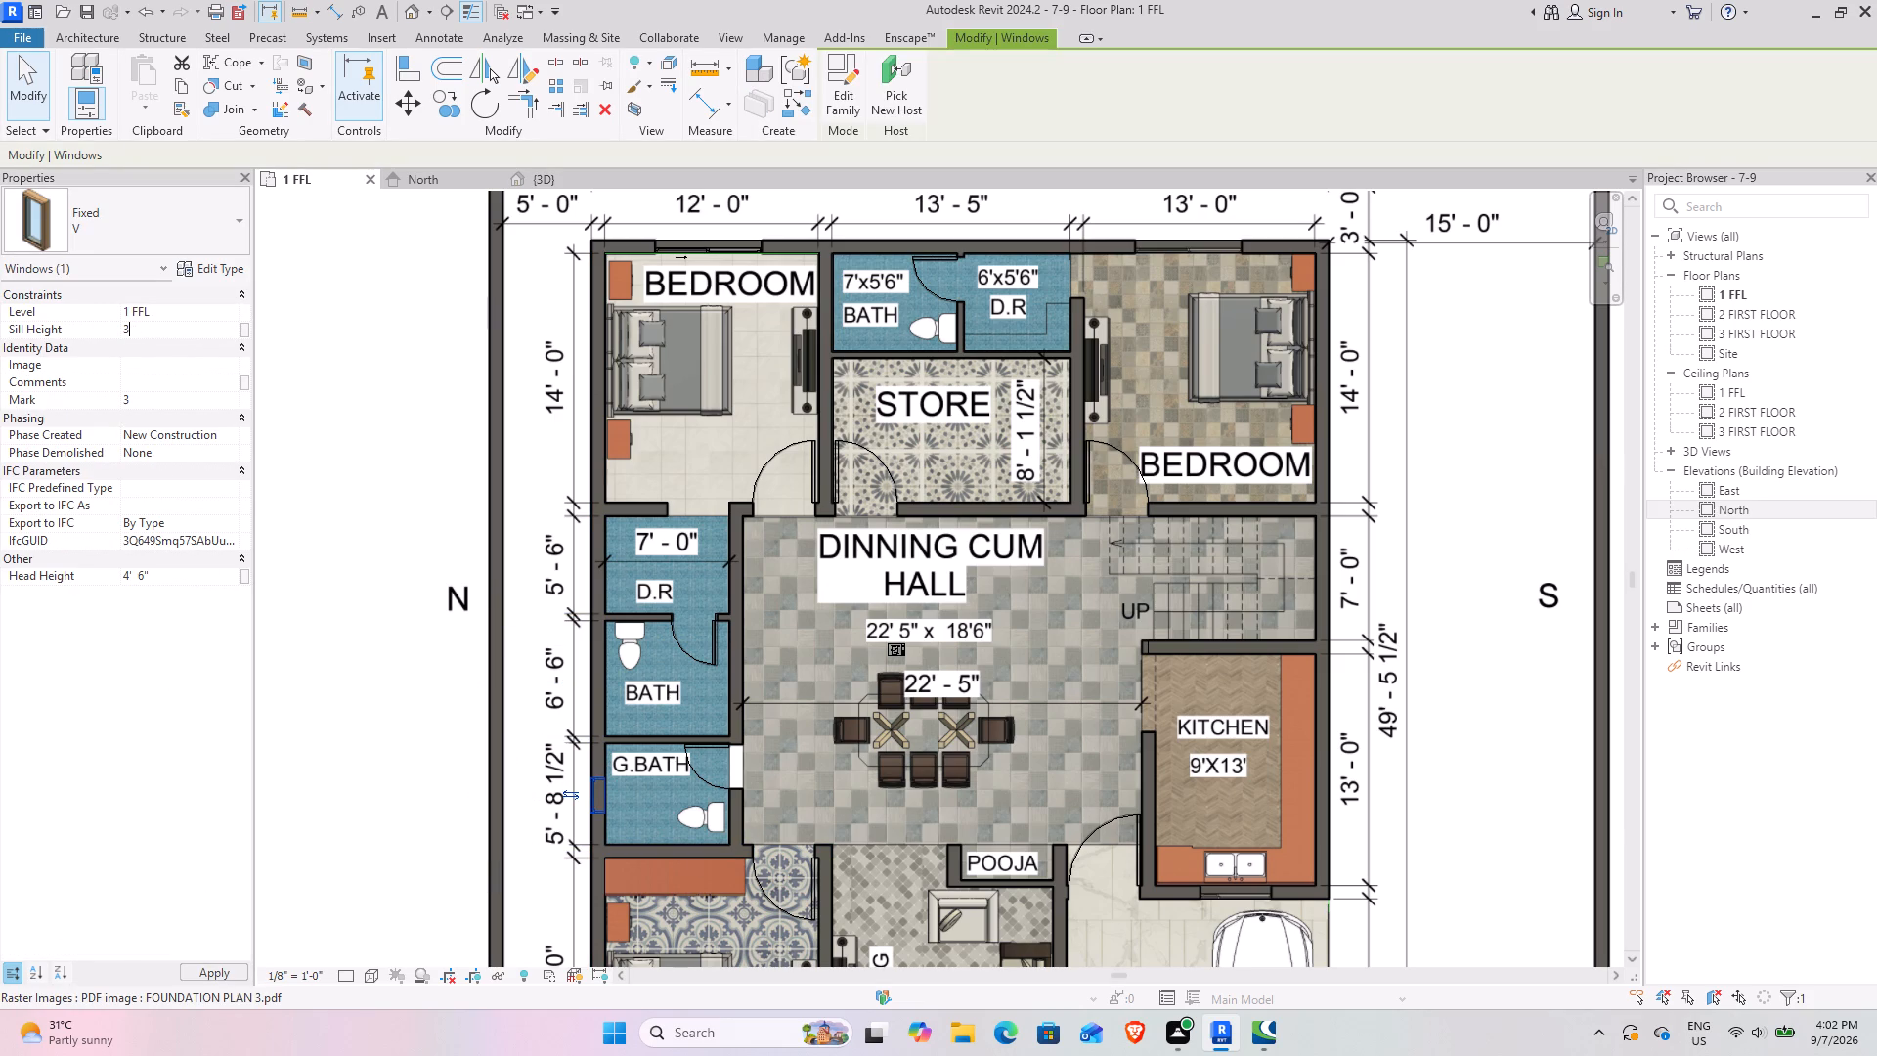
key("9")
key("Return")
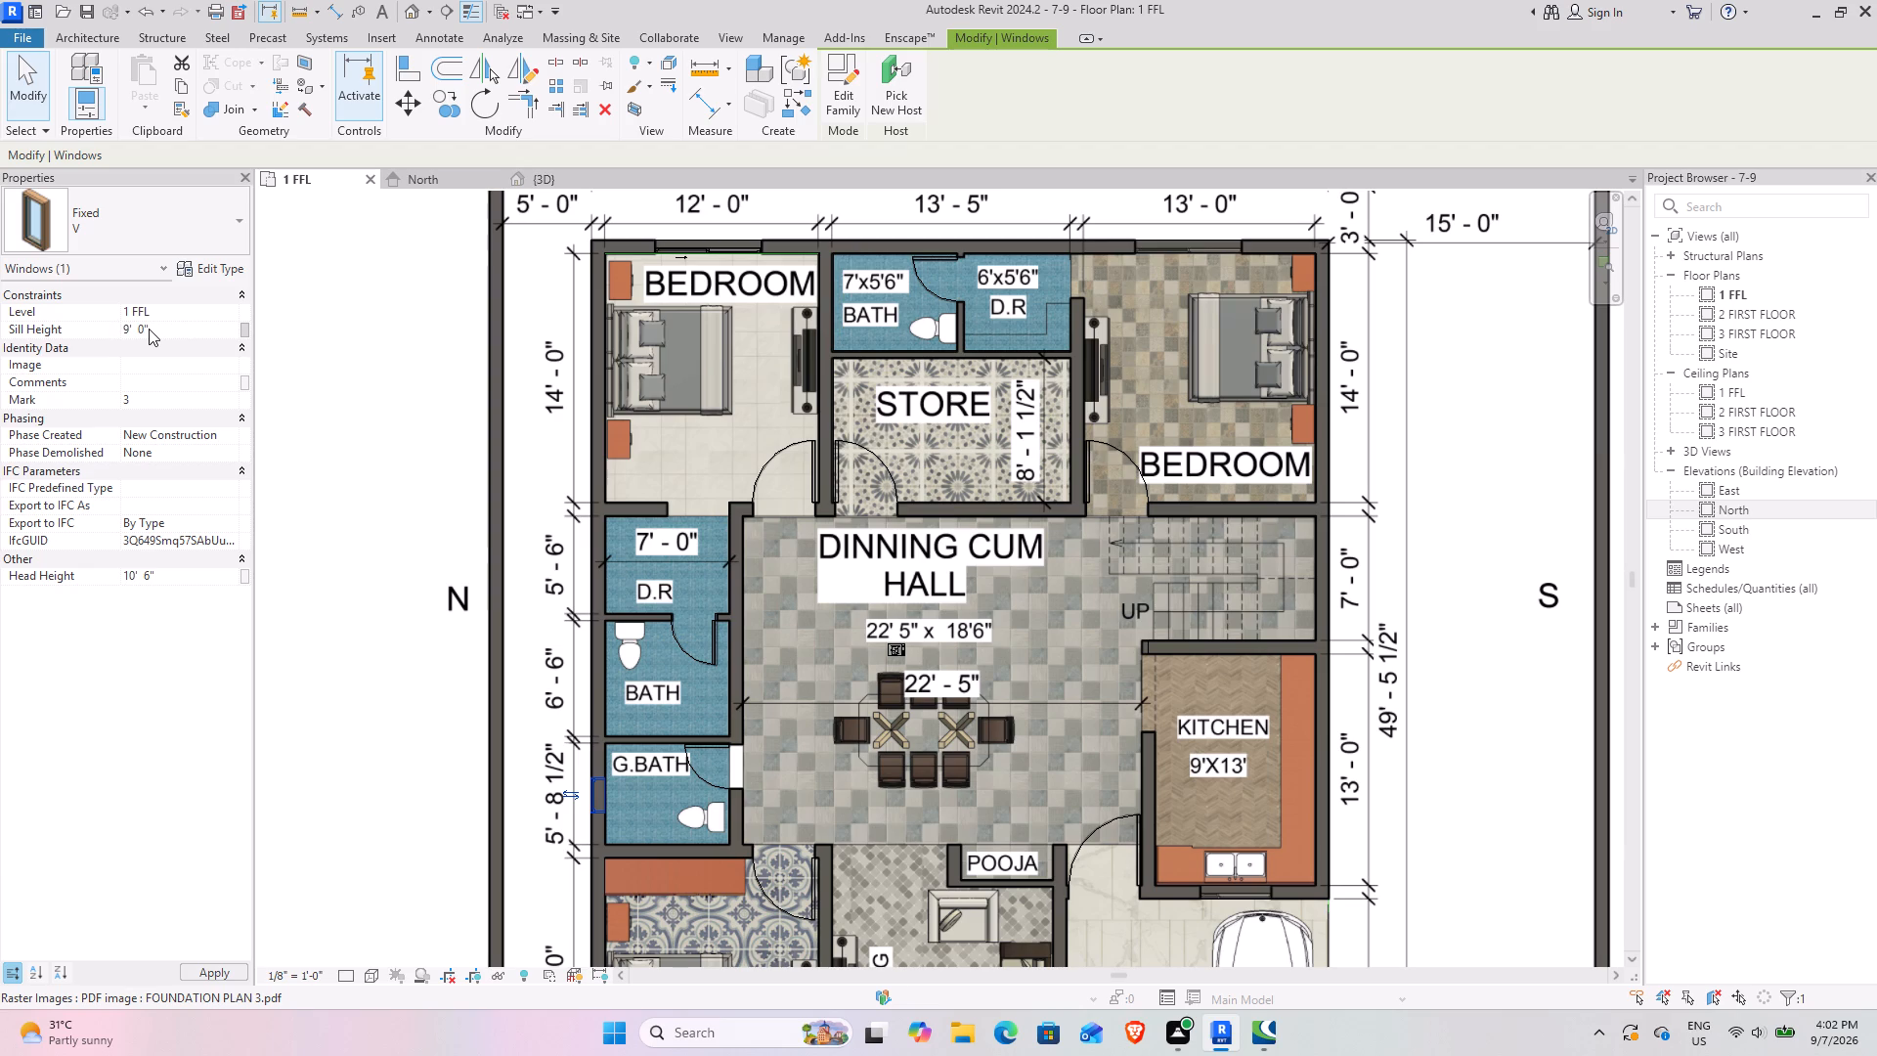
key("Escape")
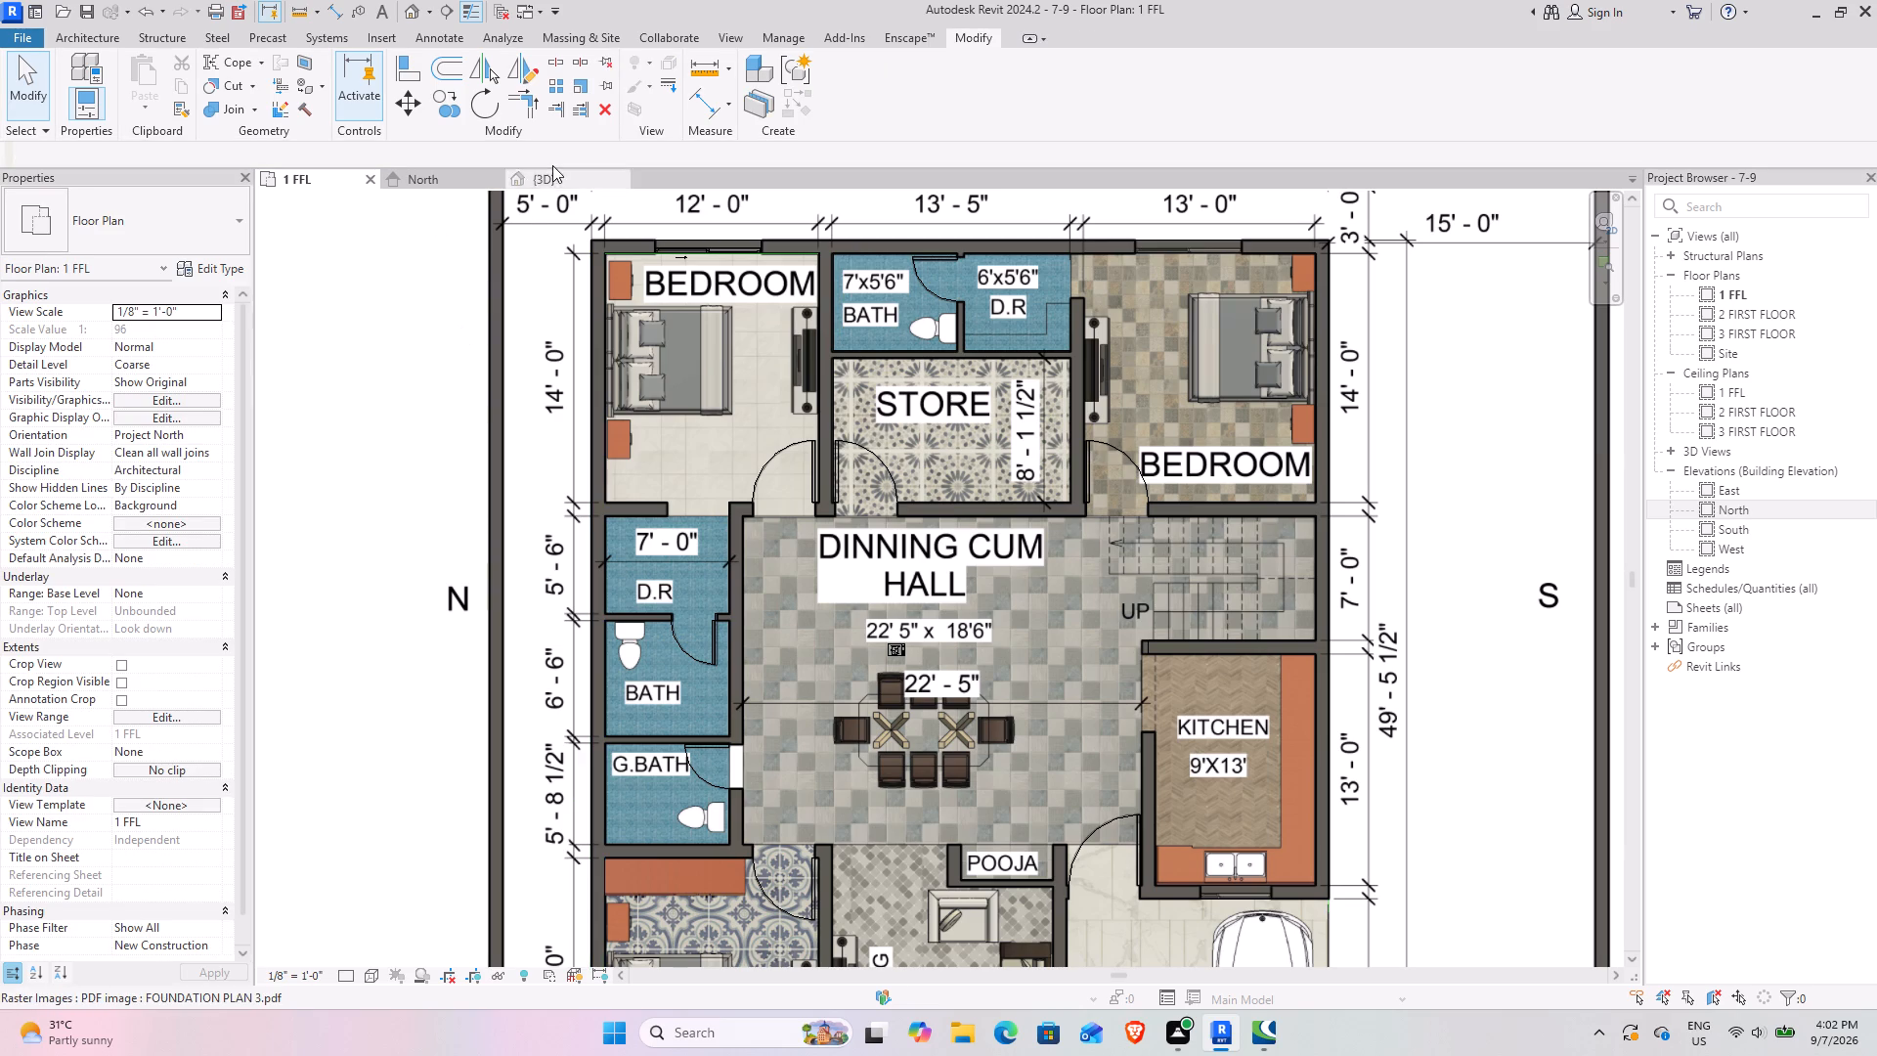
Examine the high-level bathroom windows and the rest of the house in the 3D view and the 1 FFL plan.
left_click(543, 181)
middle_click_drag(547, 552, 962, 542, "shift")
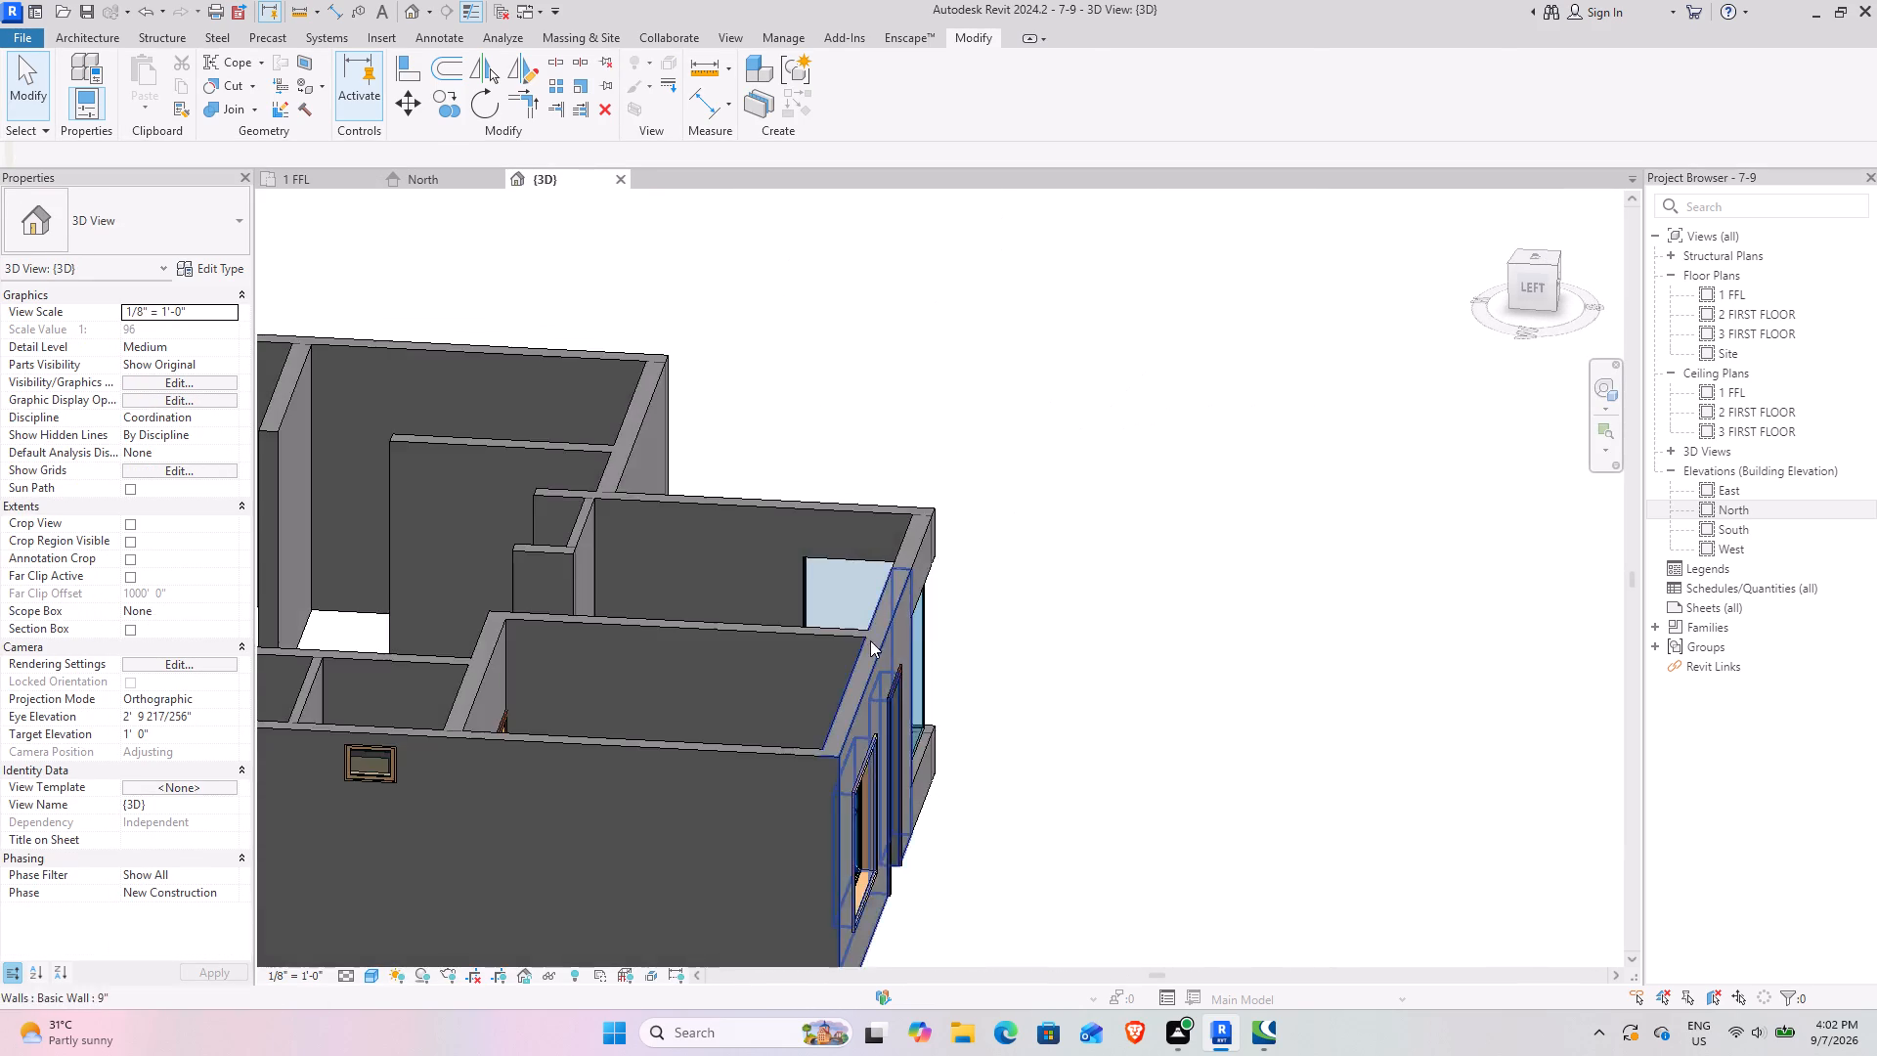
middle_click_drag(885, 636, 1145, 325)
middle_click_drag(1025, 361, 1051, 508)
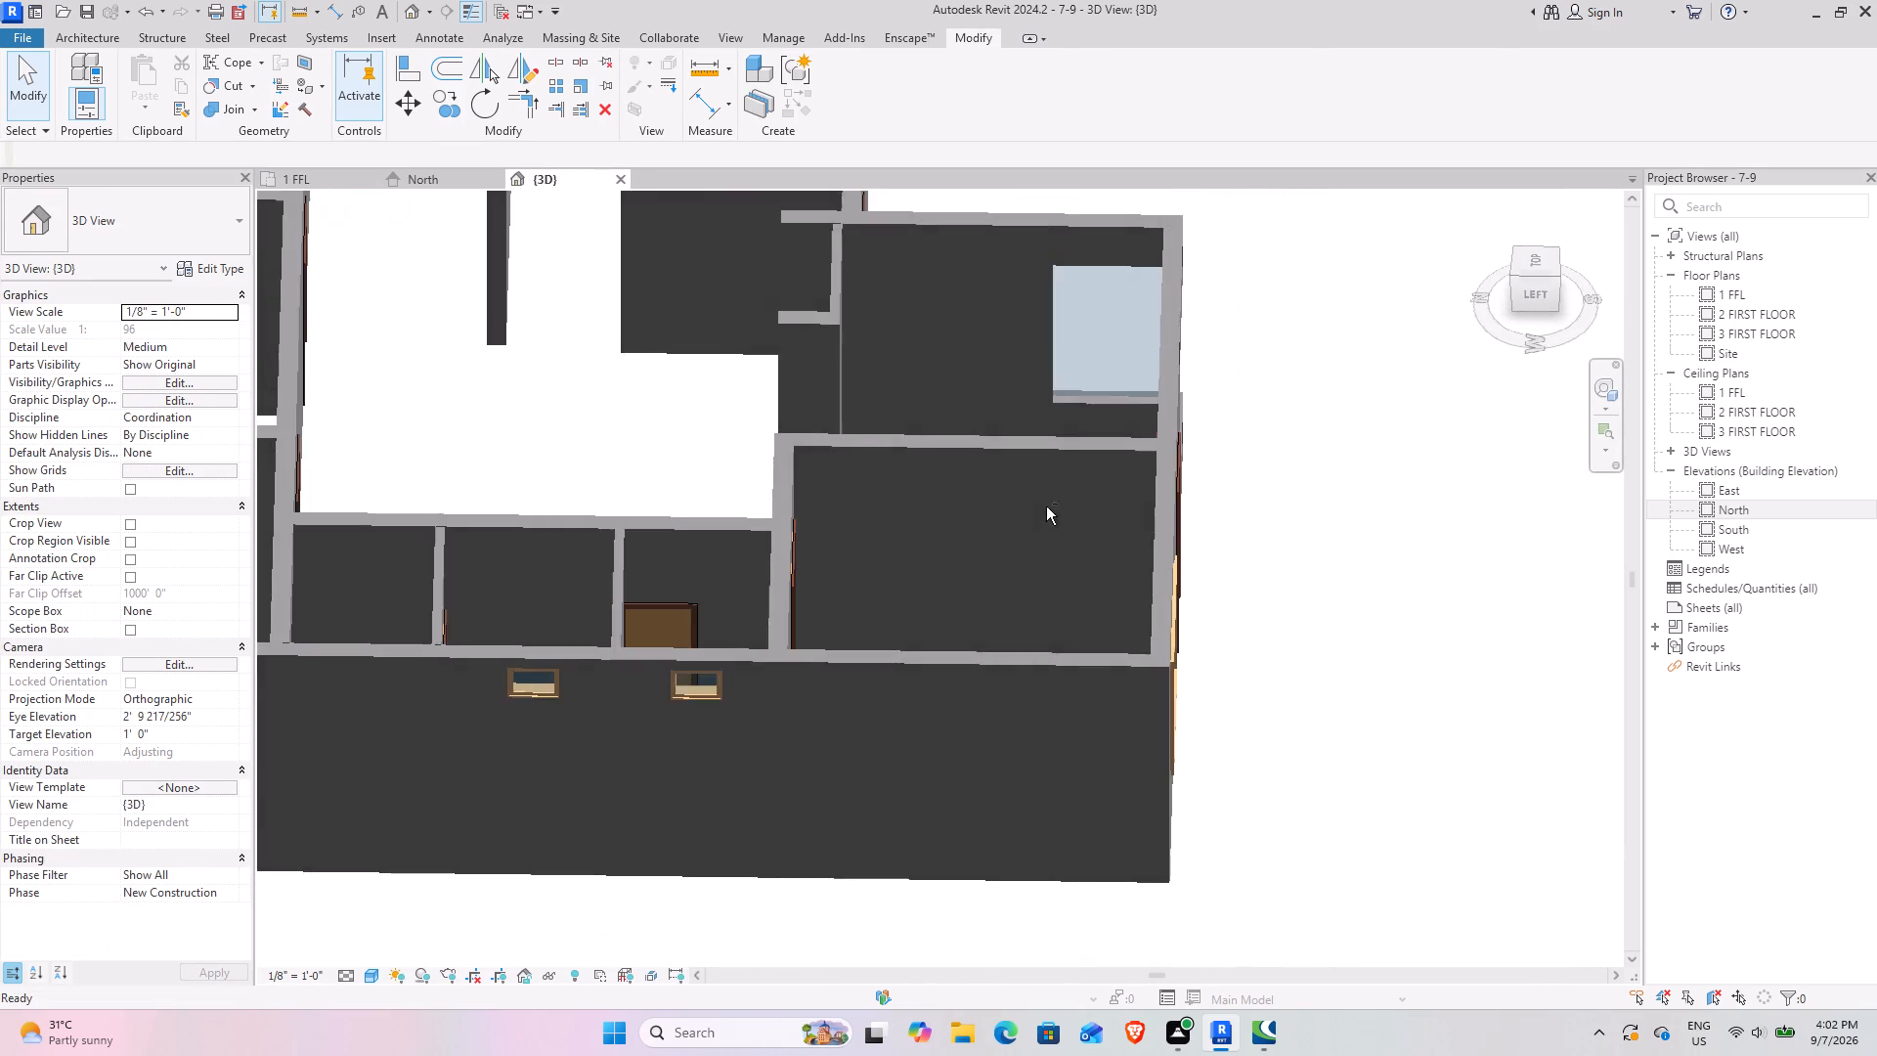
scroll(965, 458, "down", 5)
middle_click_drag(983, 466, 740, 323, "shift")
middle_click_drag(915, 287, 677, 384)
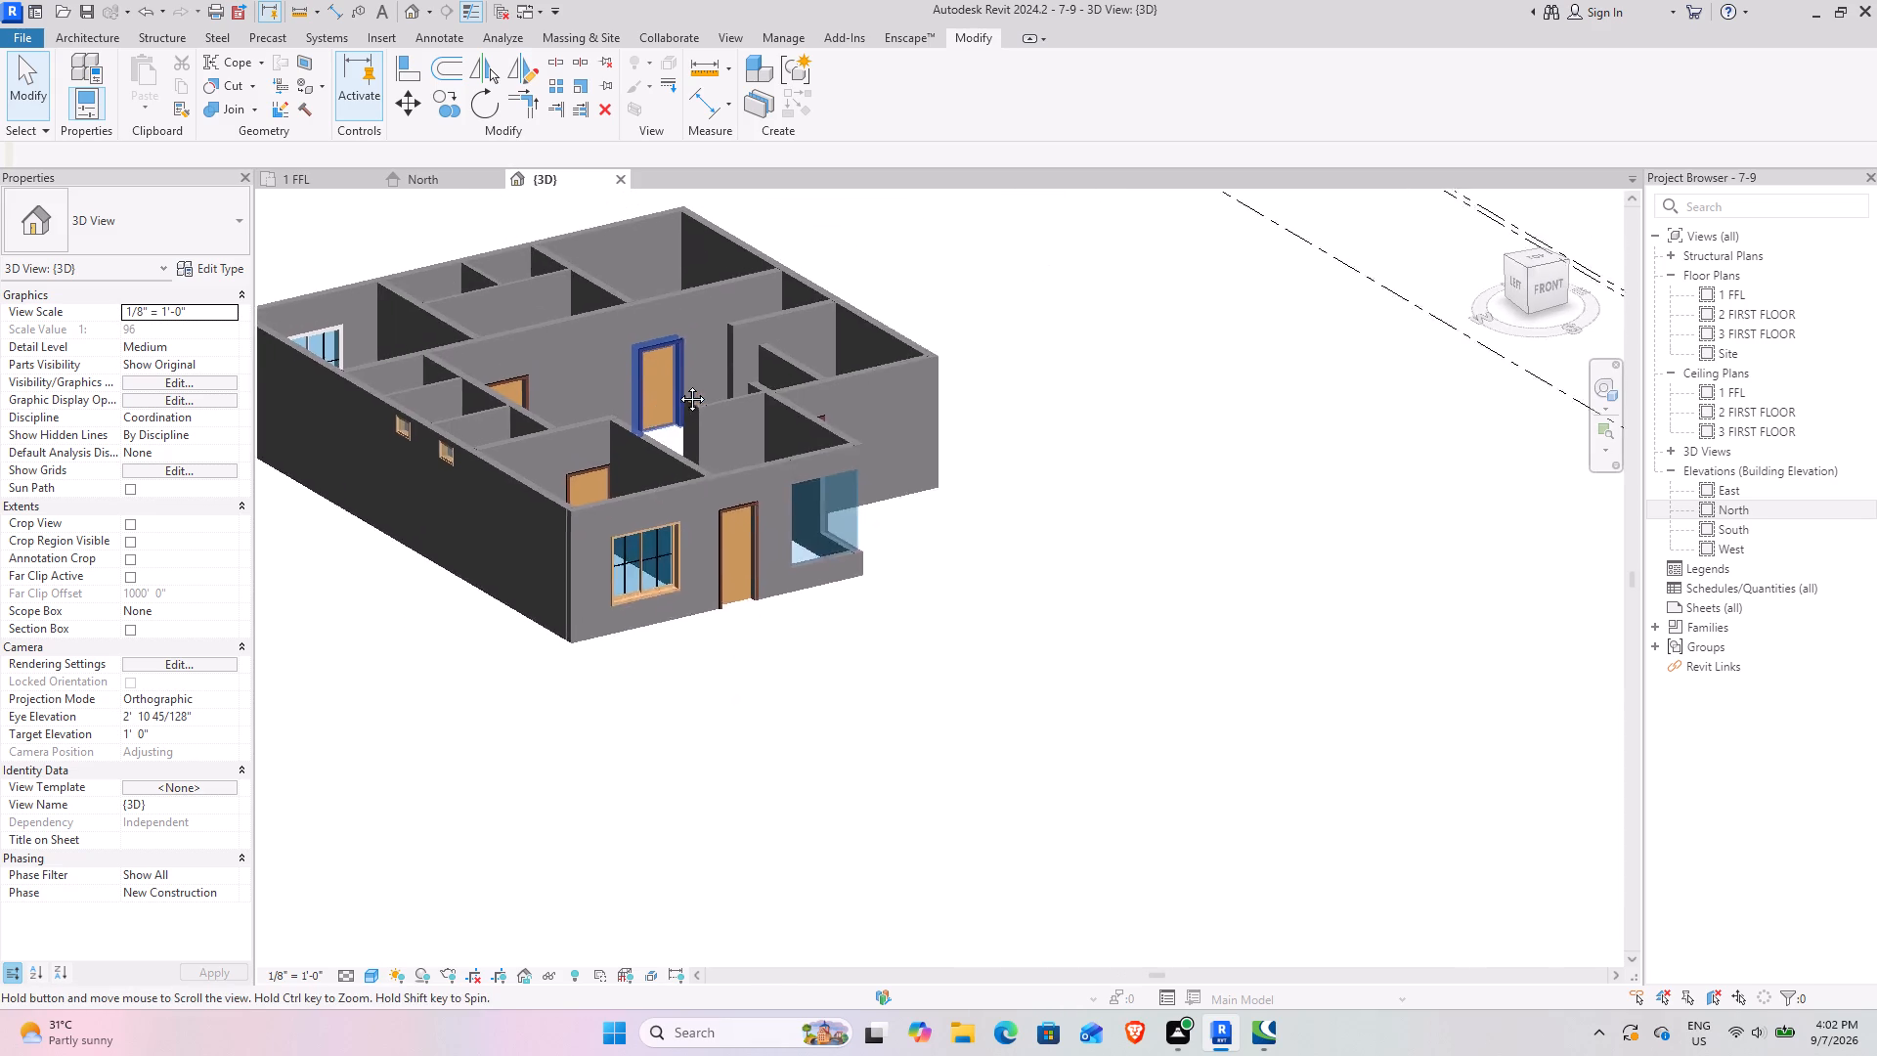
middle_click_drag(677, 384, 405, 404)
middle_click_drag(963, 364, 810, 546)
left_click(292, 172)
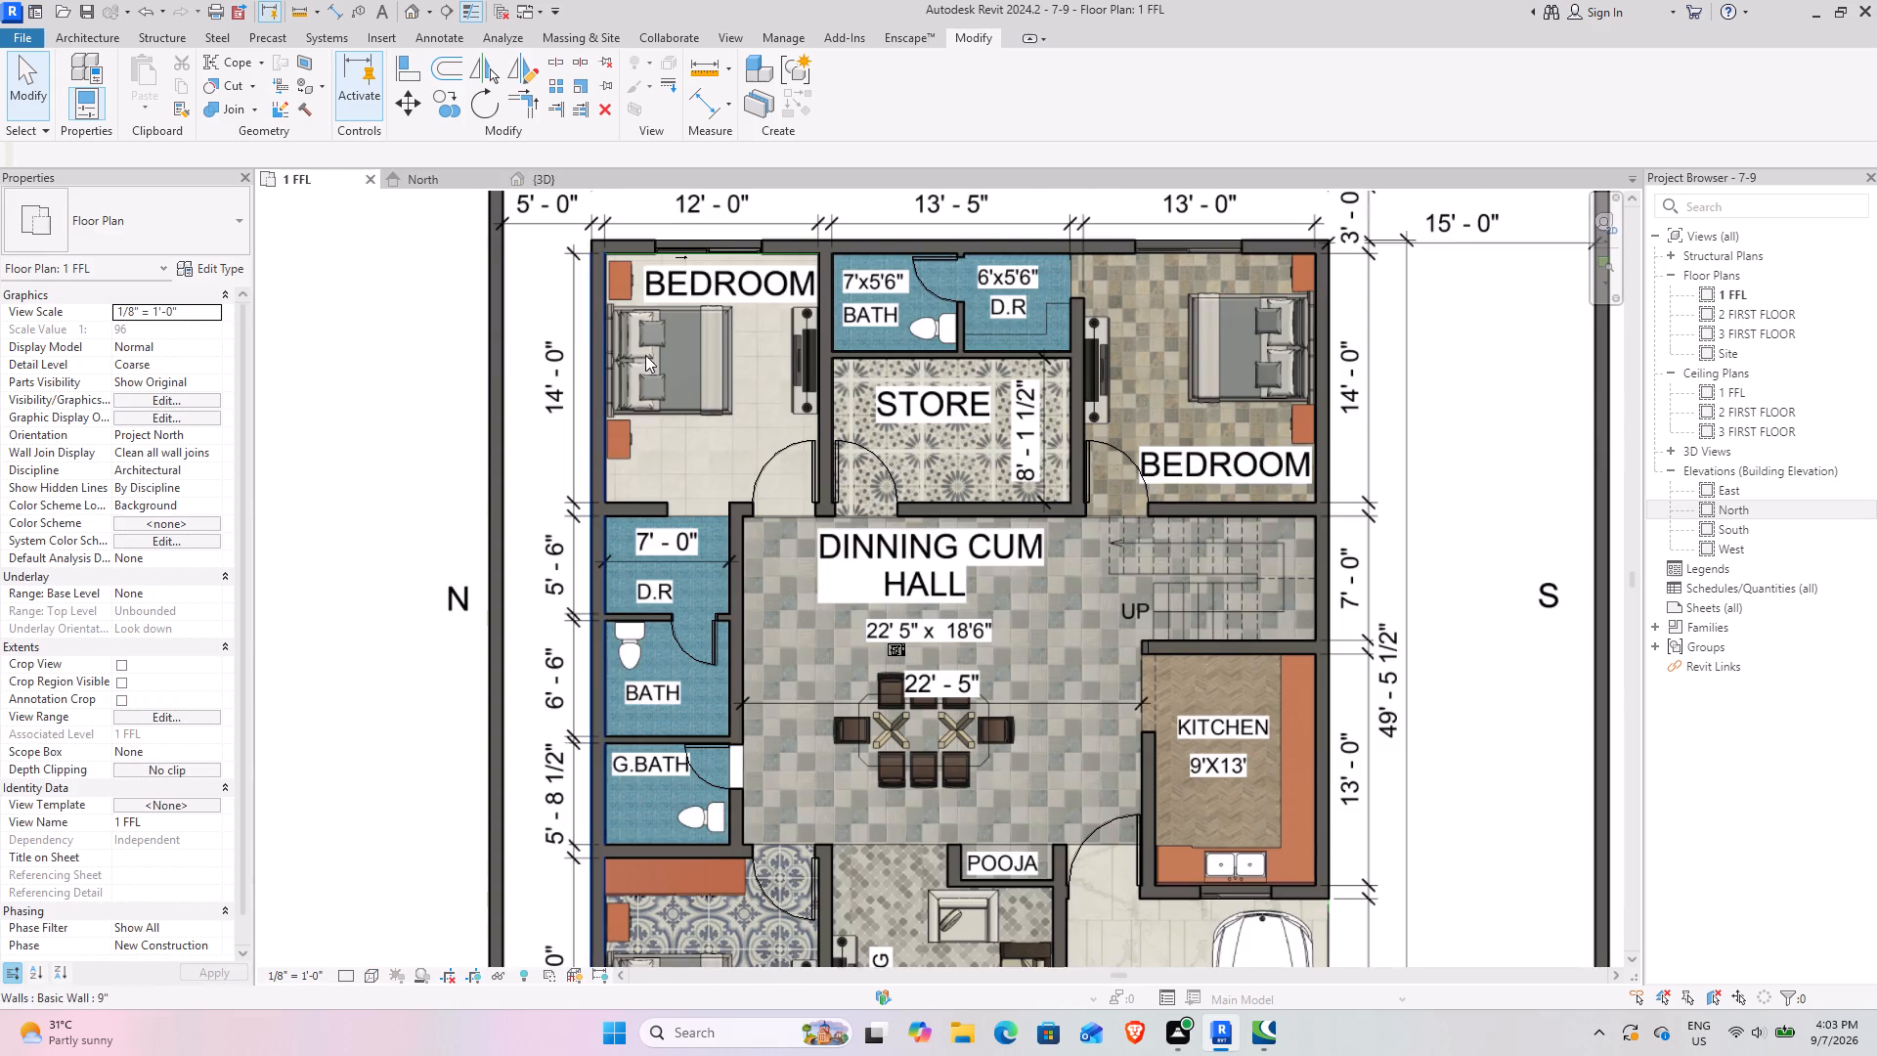
scroll(896, 487, "down", 4)
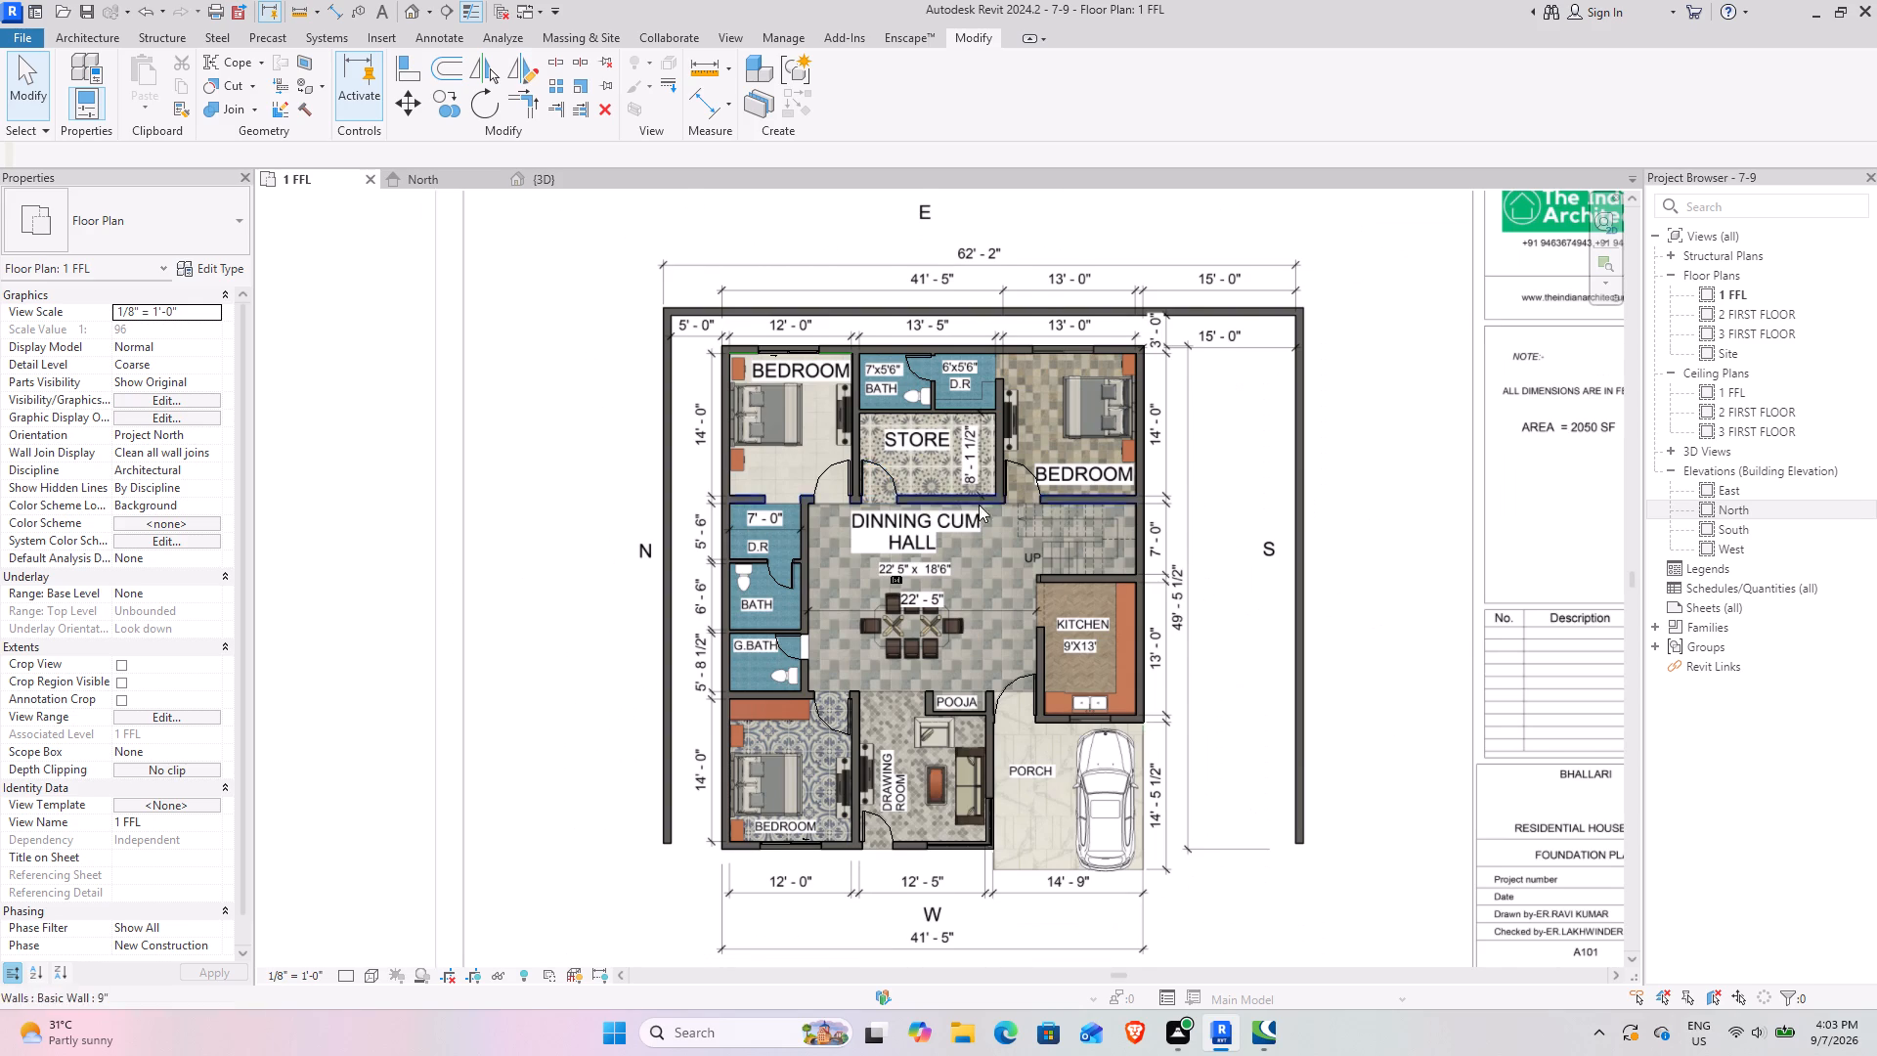
middle_click_drag(932, 535, 871, 510)
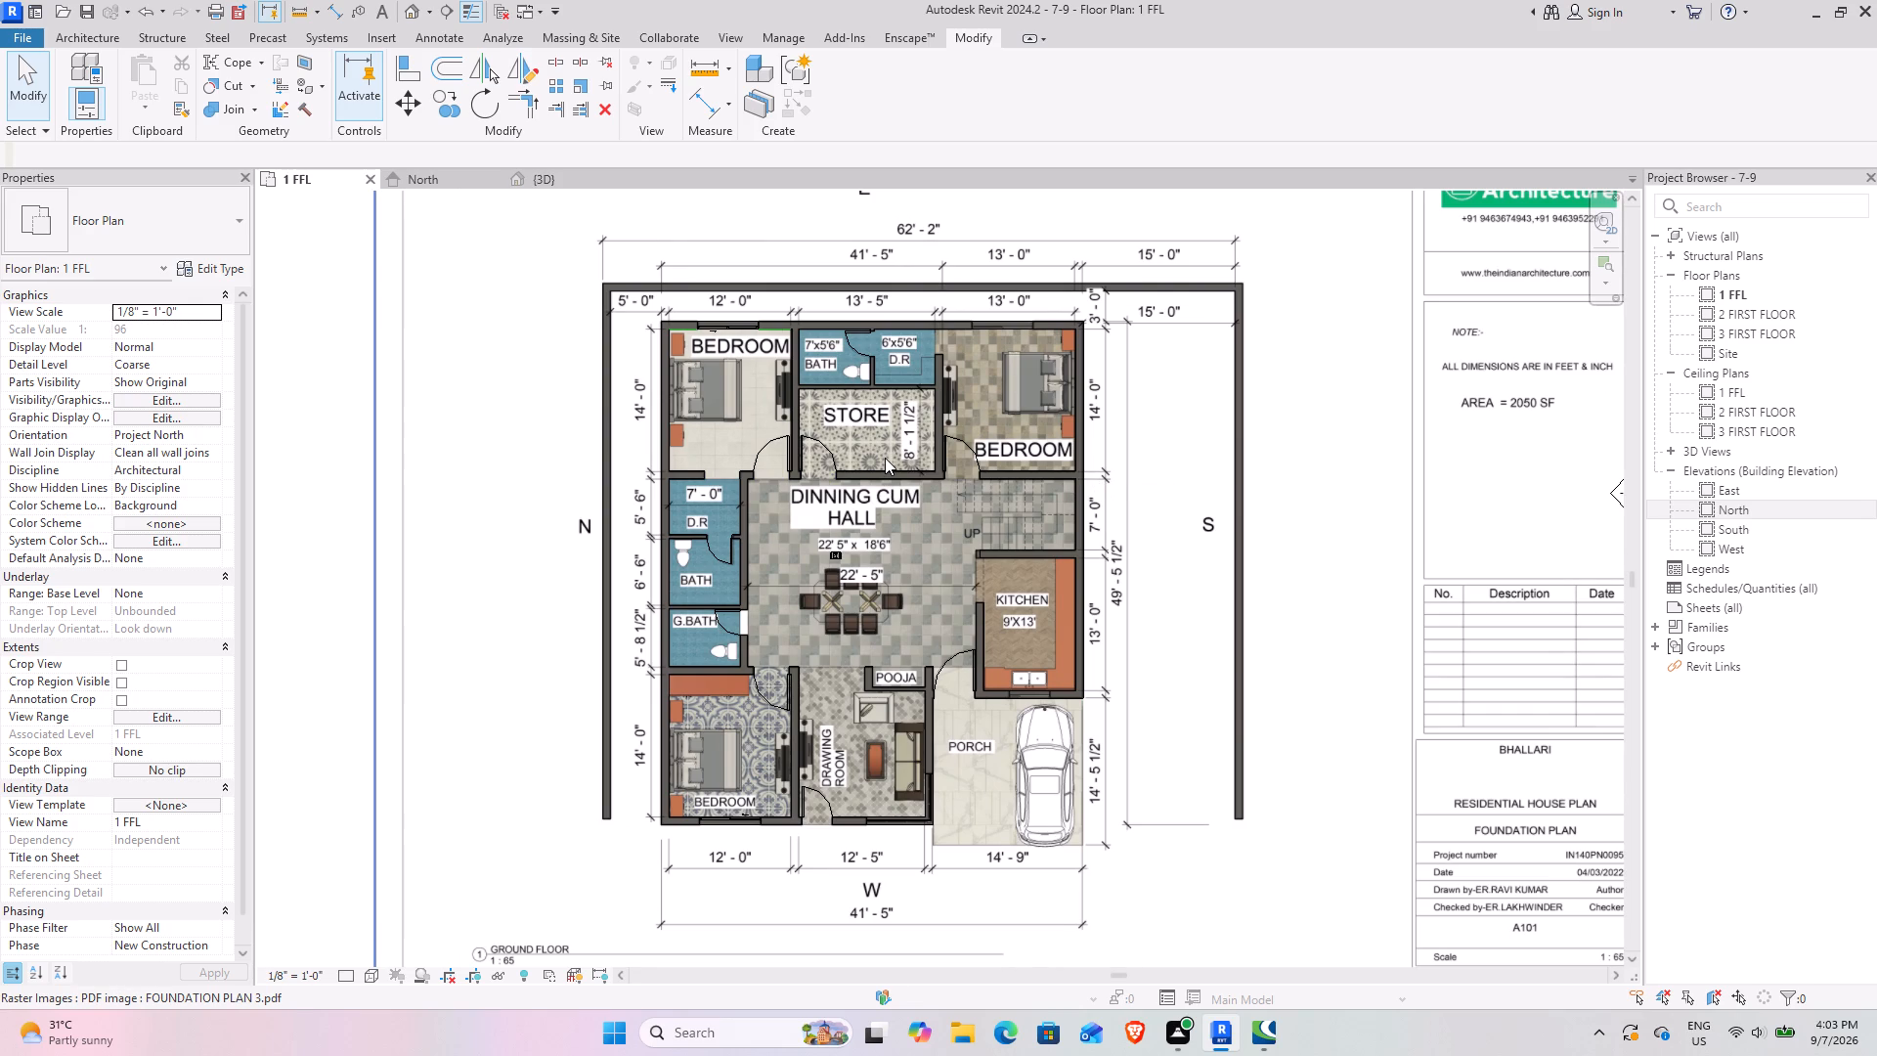
key("t")
scroll(979, 509, "down", 3)
middle_click_drag(985, 537, 871, 513)
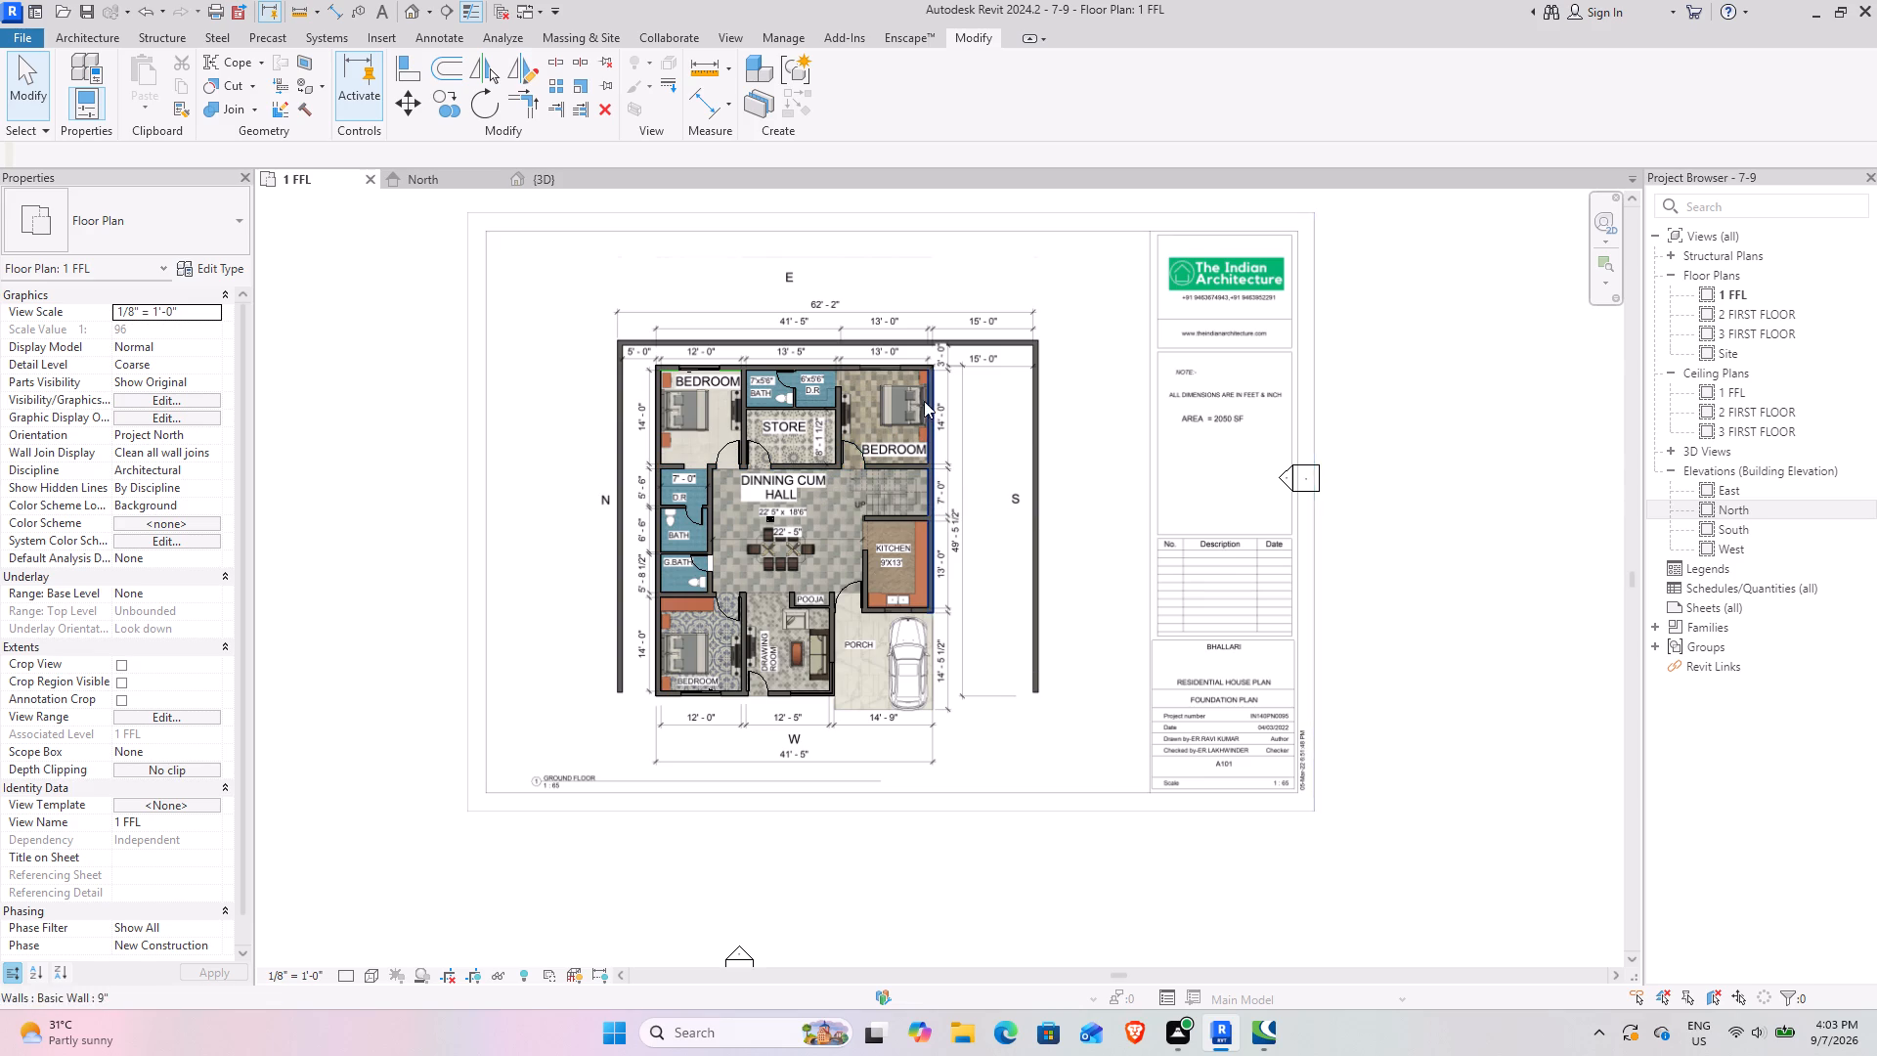
left_click(541, 169)
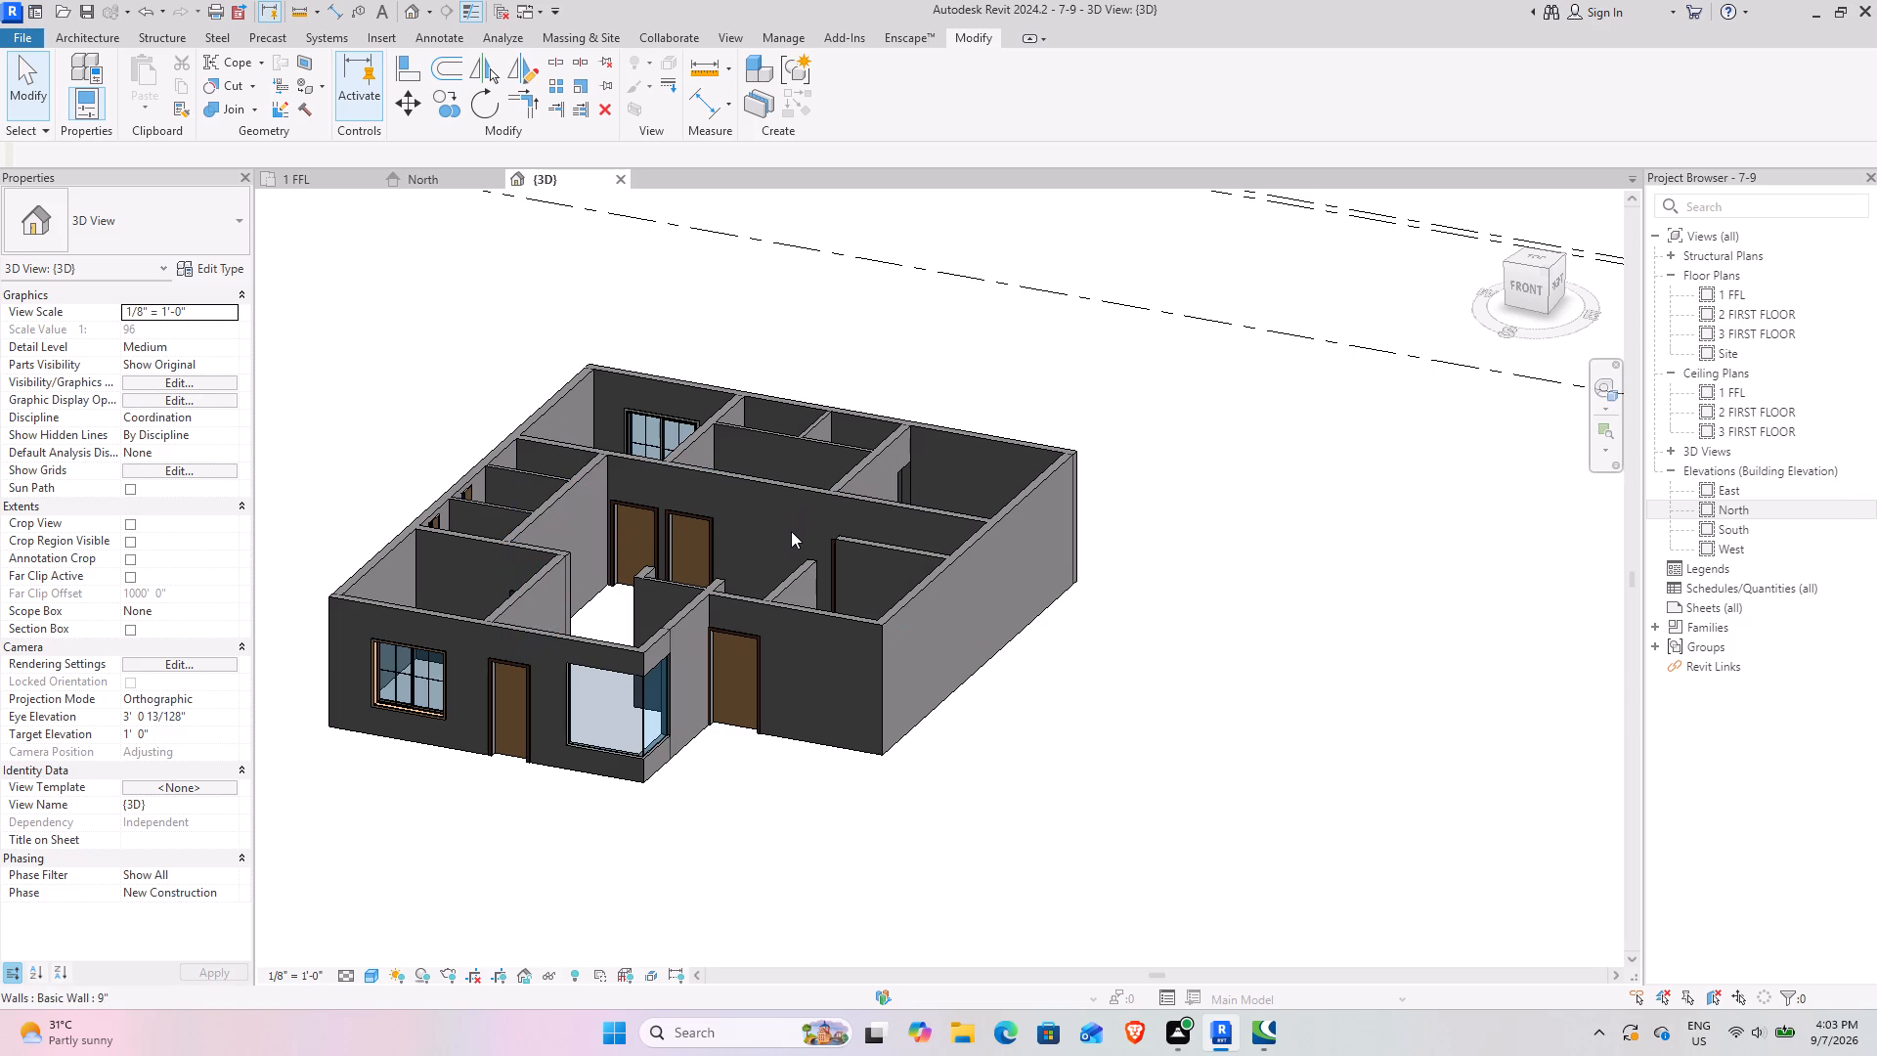
In the 1 FFL plan, start placing a component and load the Modern_Bed_13665 family from the SHUBHAM CITY beds folder.
left_click(284, 179)
scroll(827, 580, "up", 3)
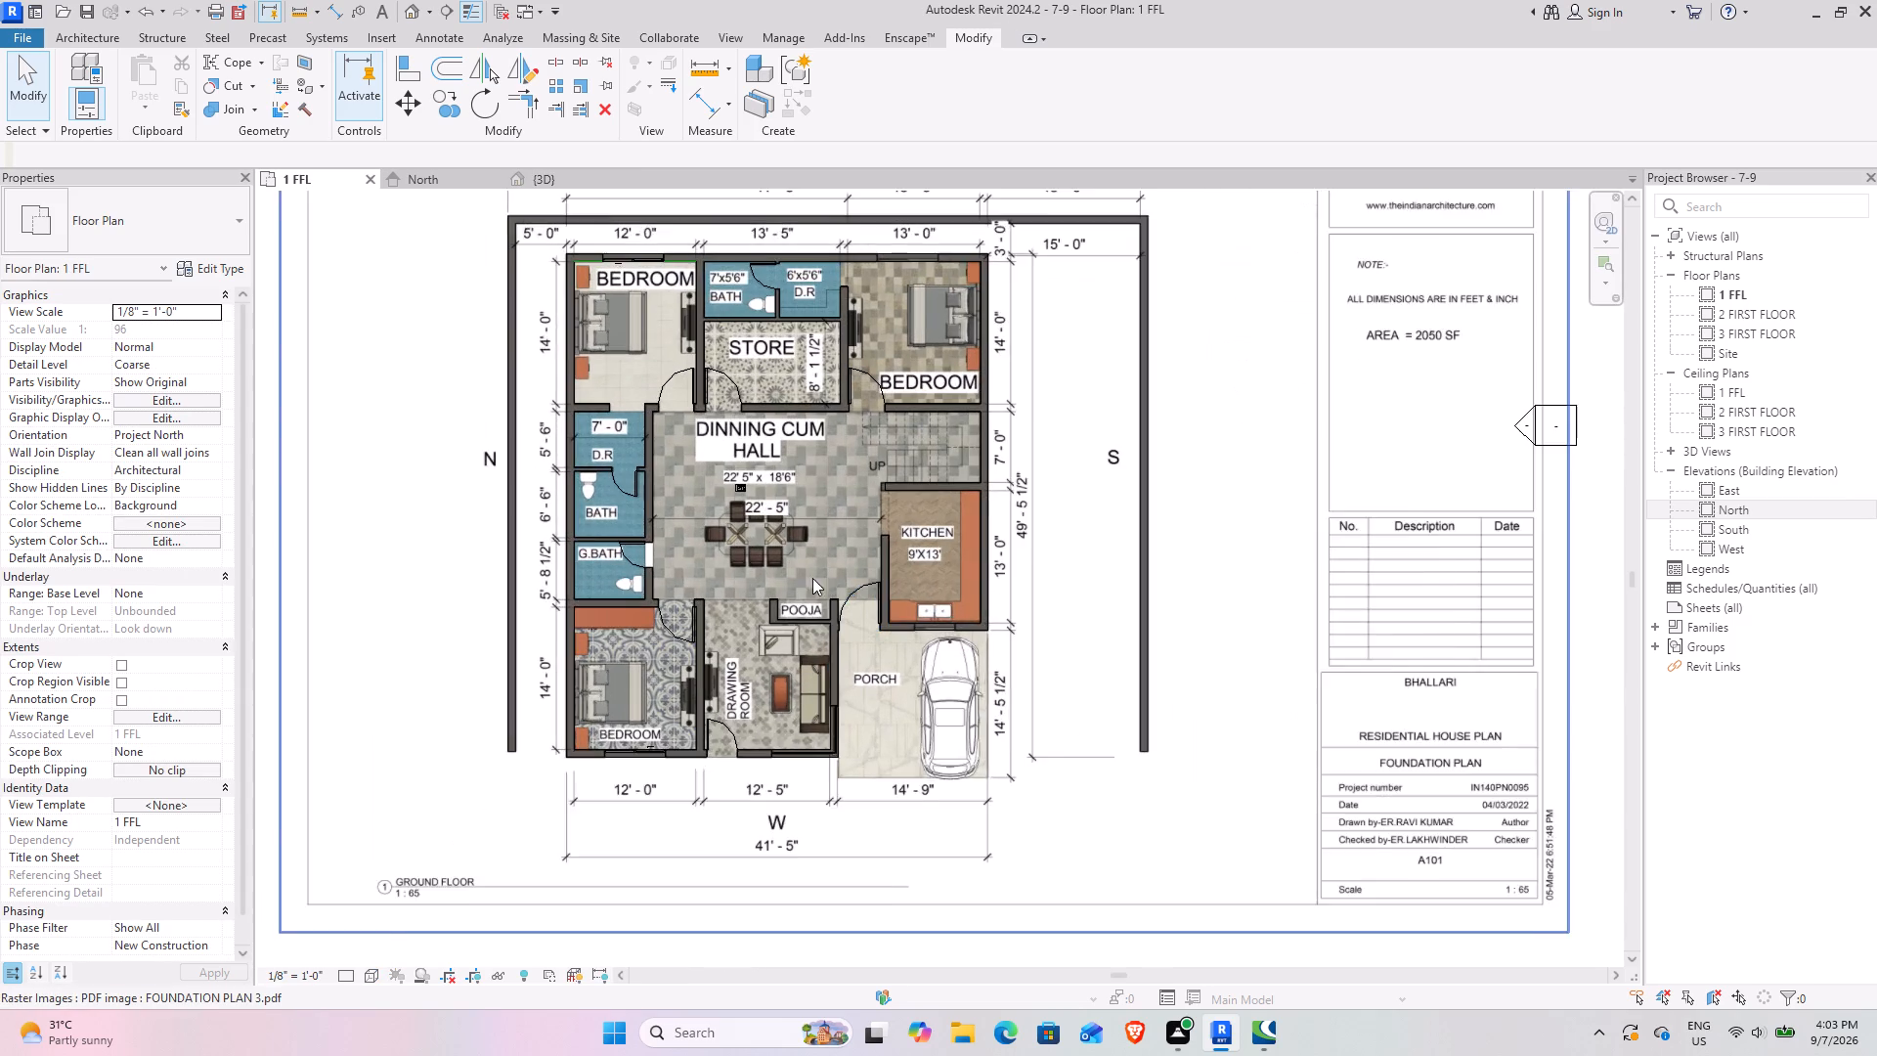
scroll(796, 574, "up", 2)
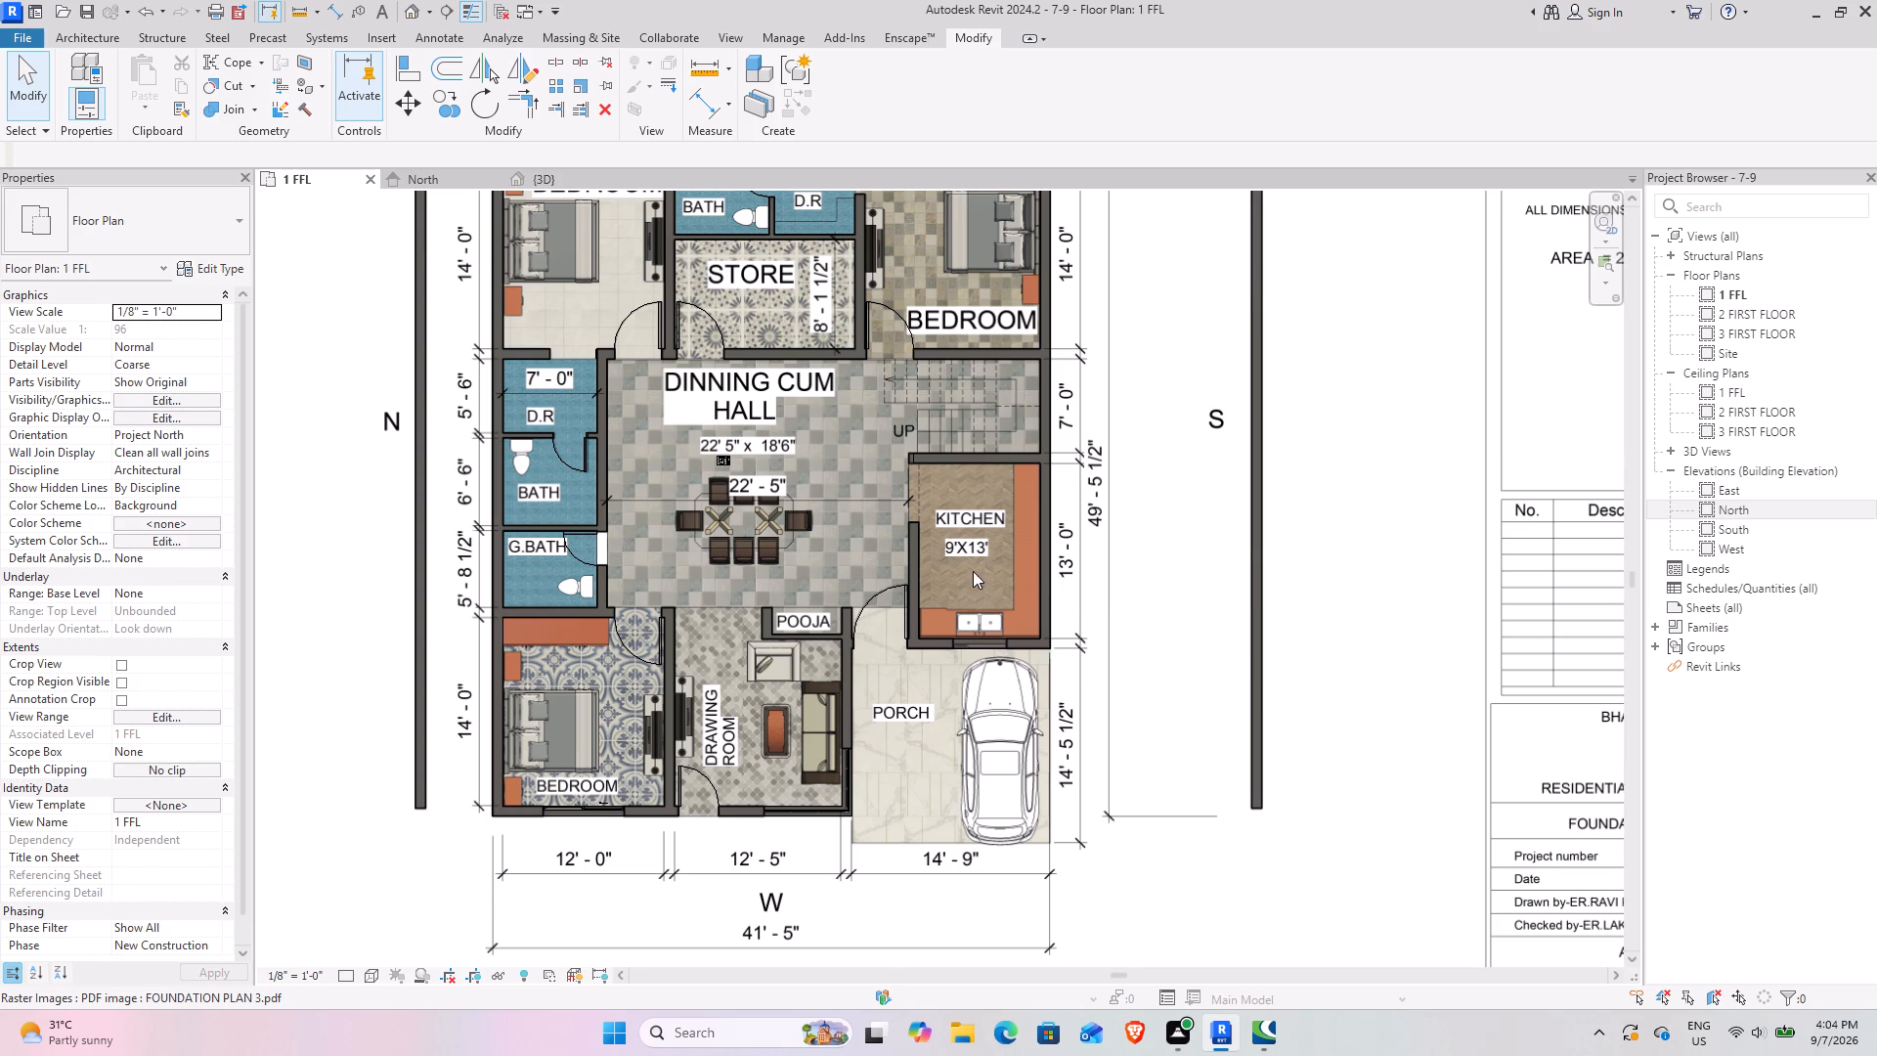
middle_click_drag(770, 457, 717, 529)
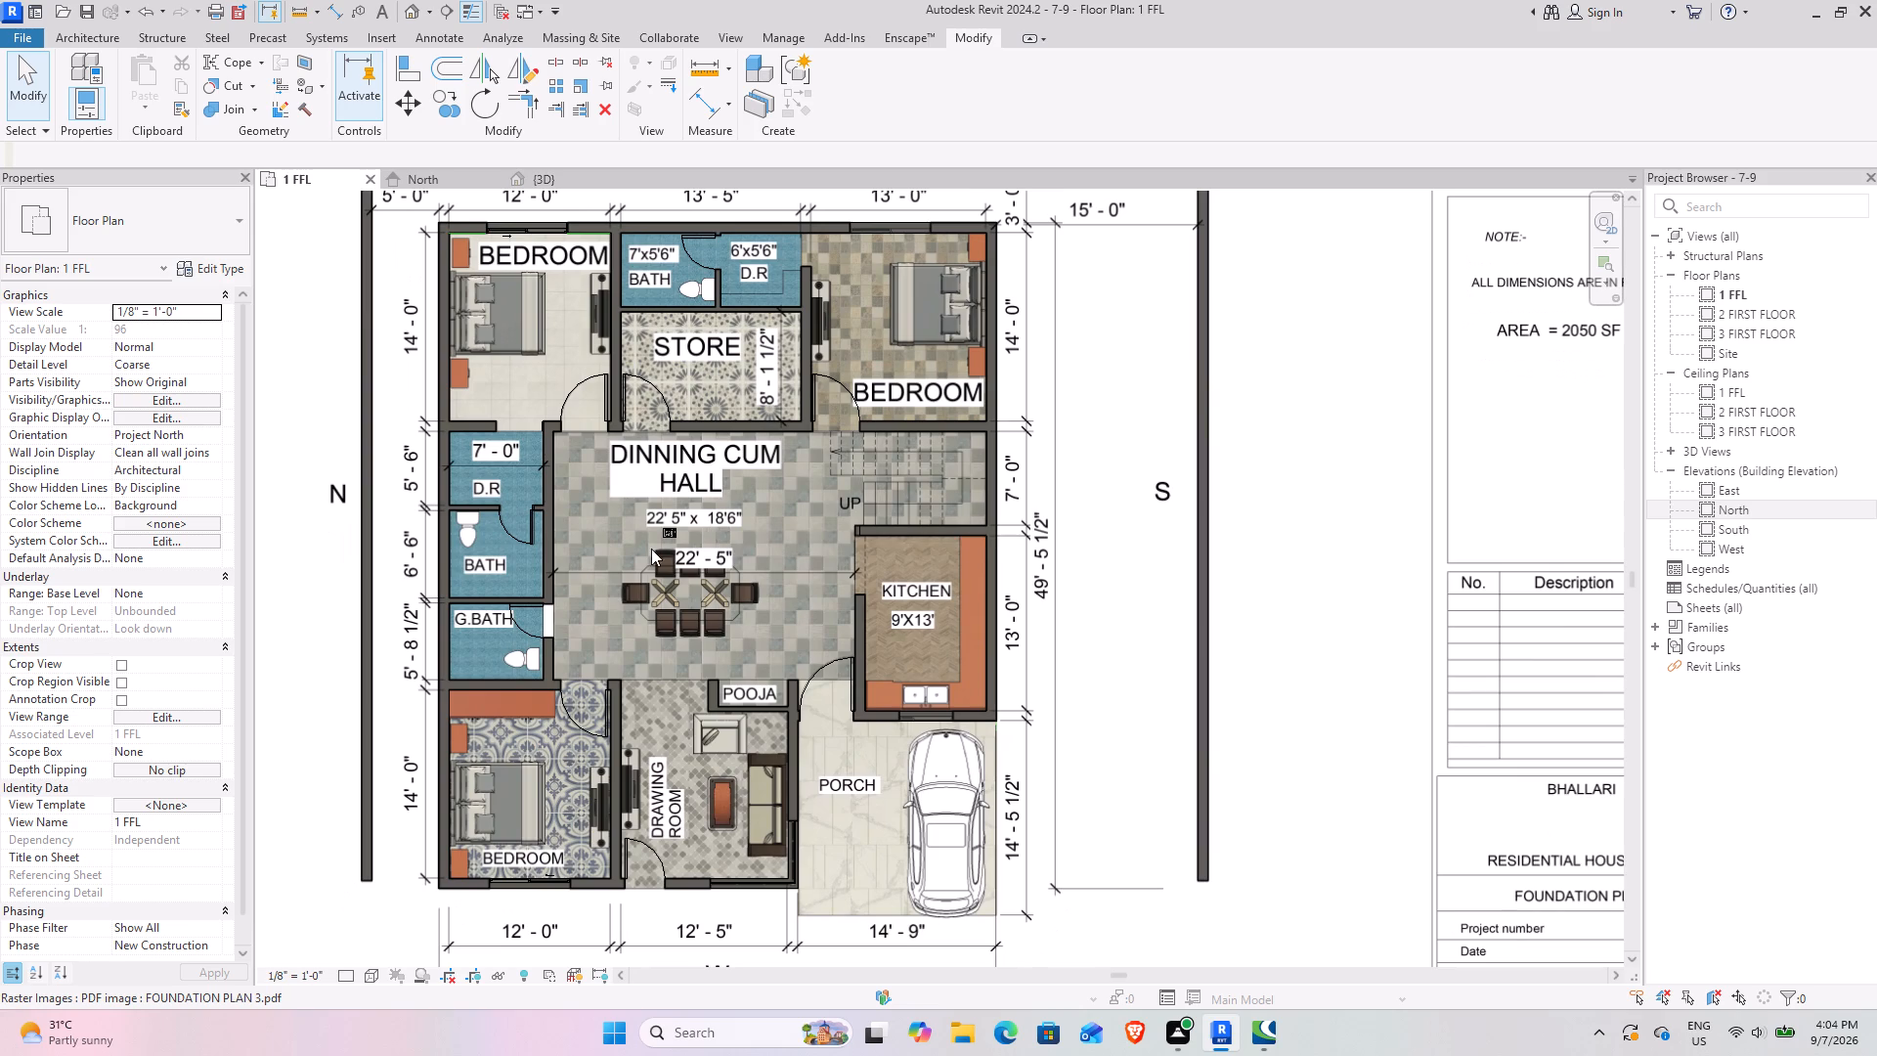
middle_click(842, 397)
left_click(82, 38)
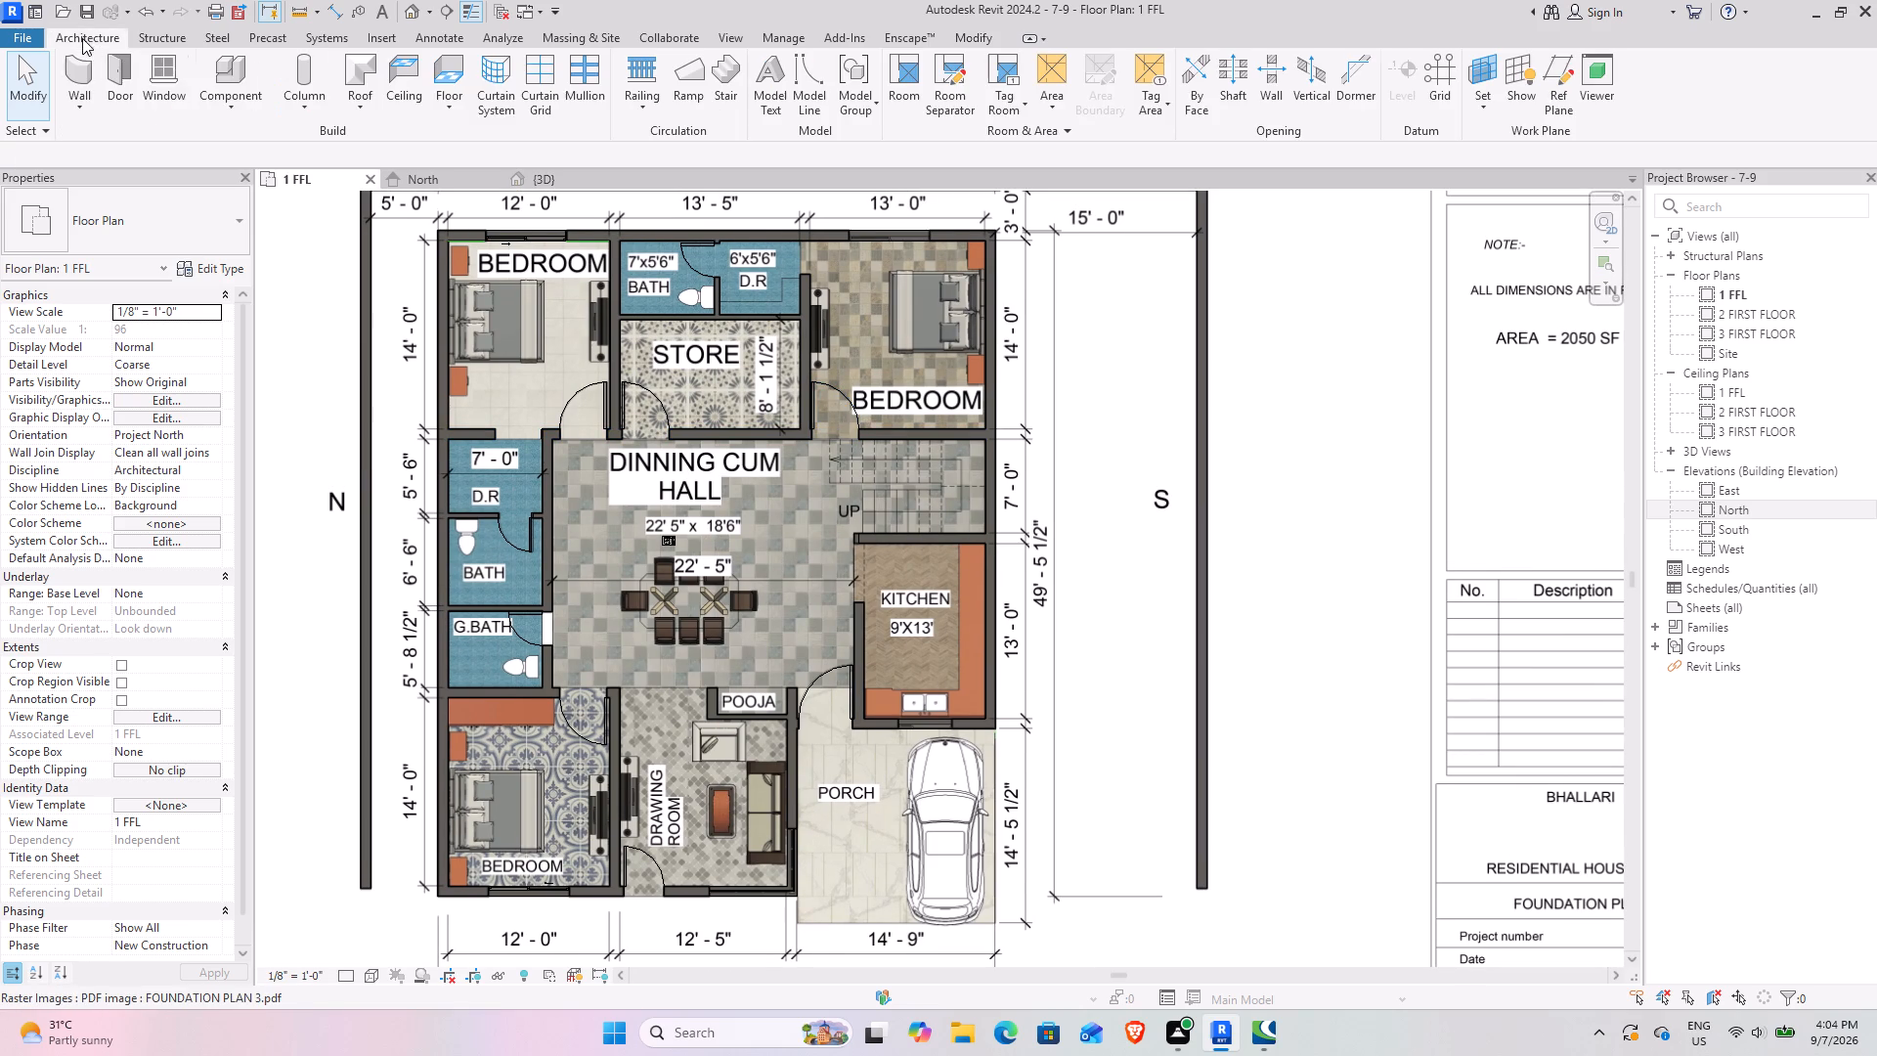
left_click(267, 82)
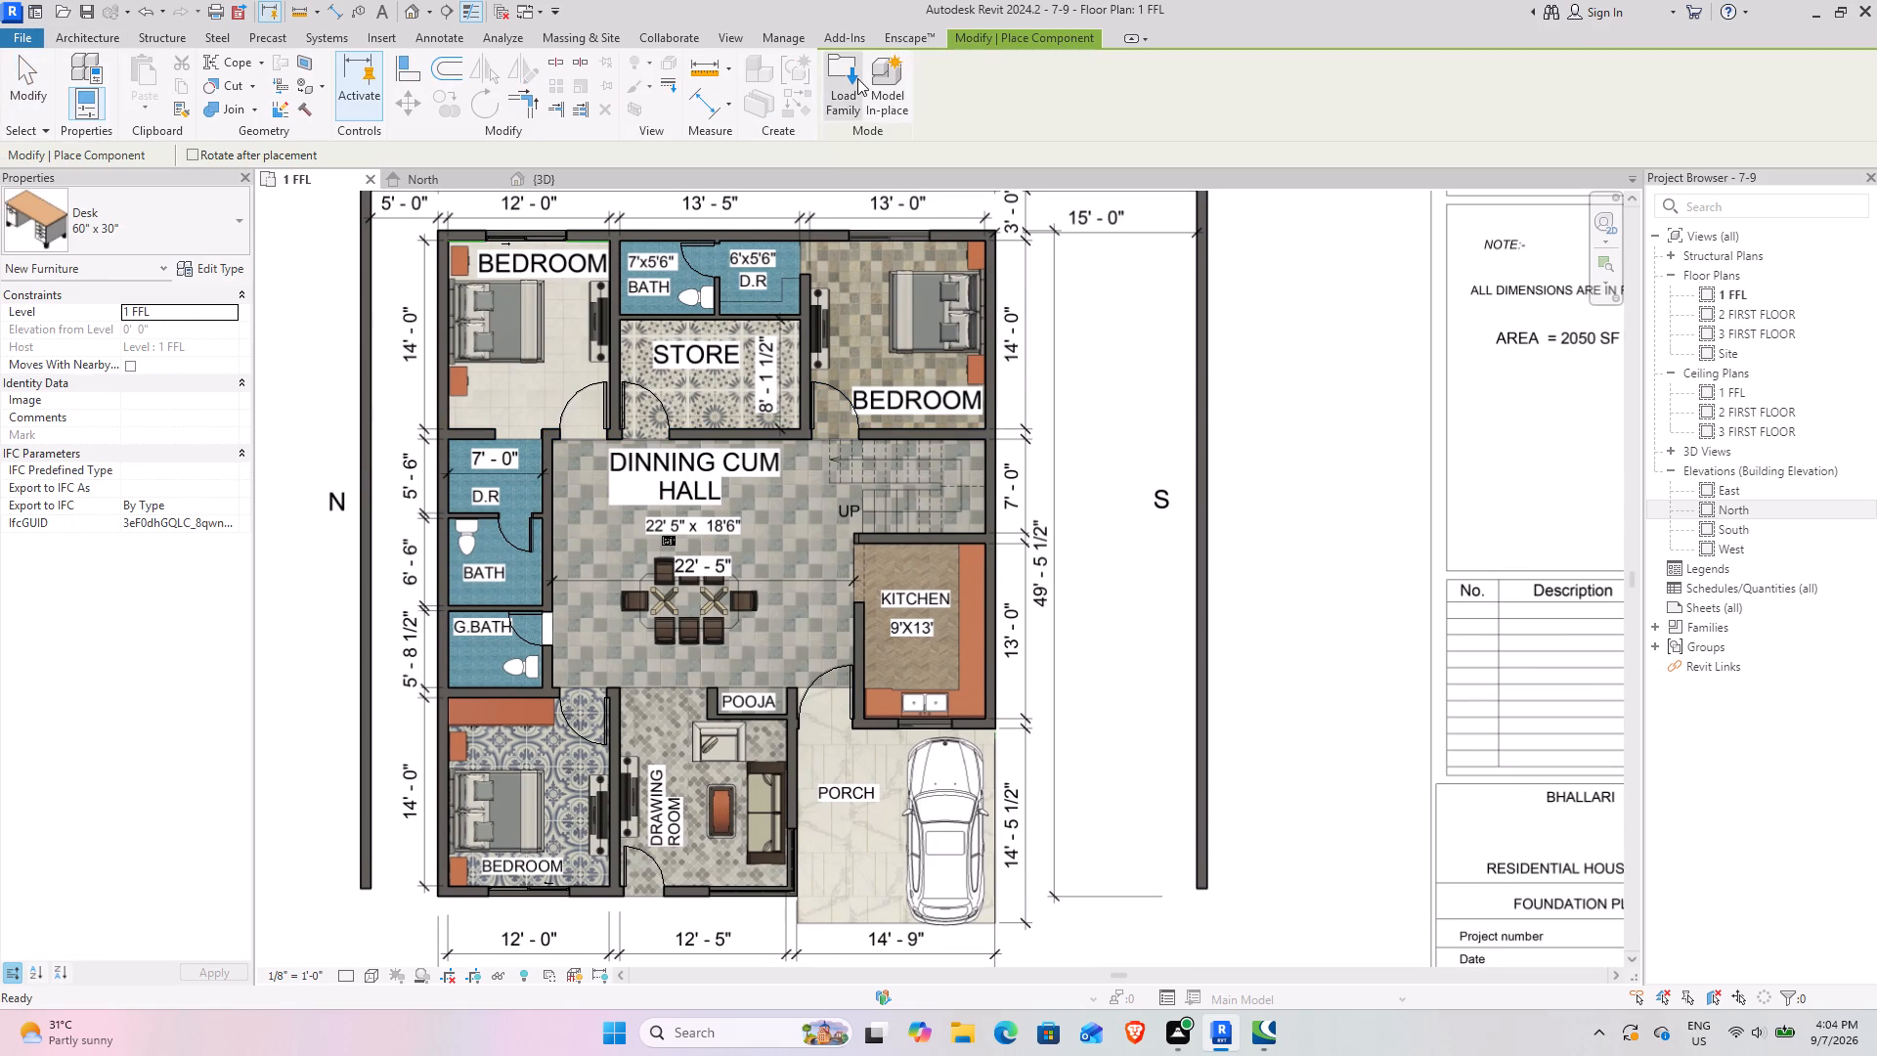
left_click(844, 98)
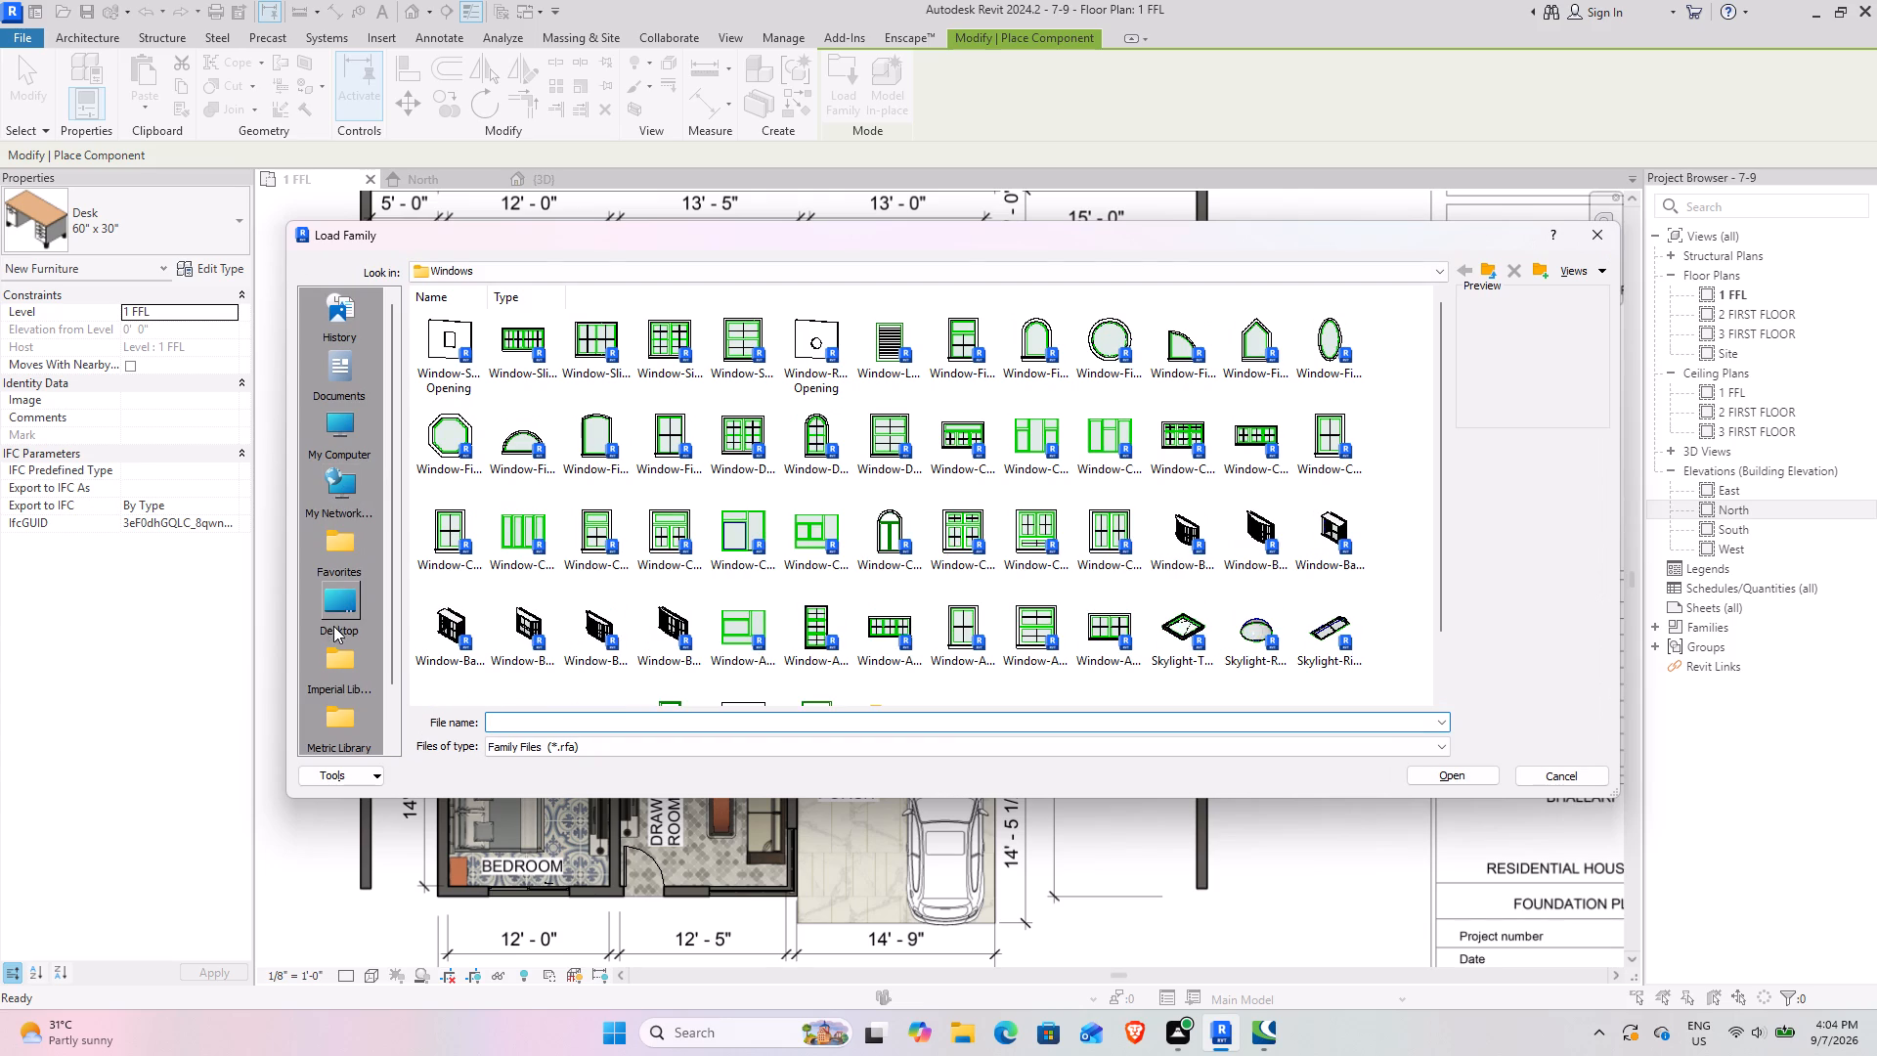
left_click(341, 621)
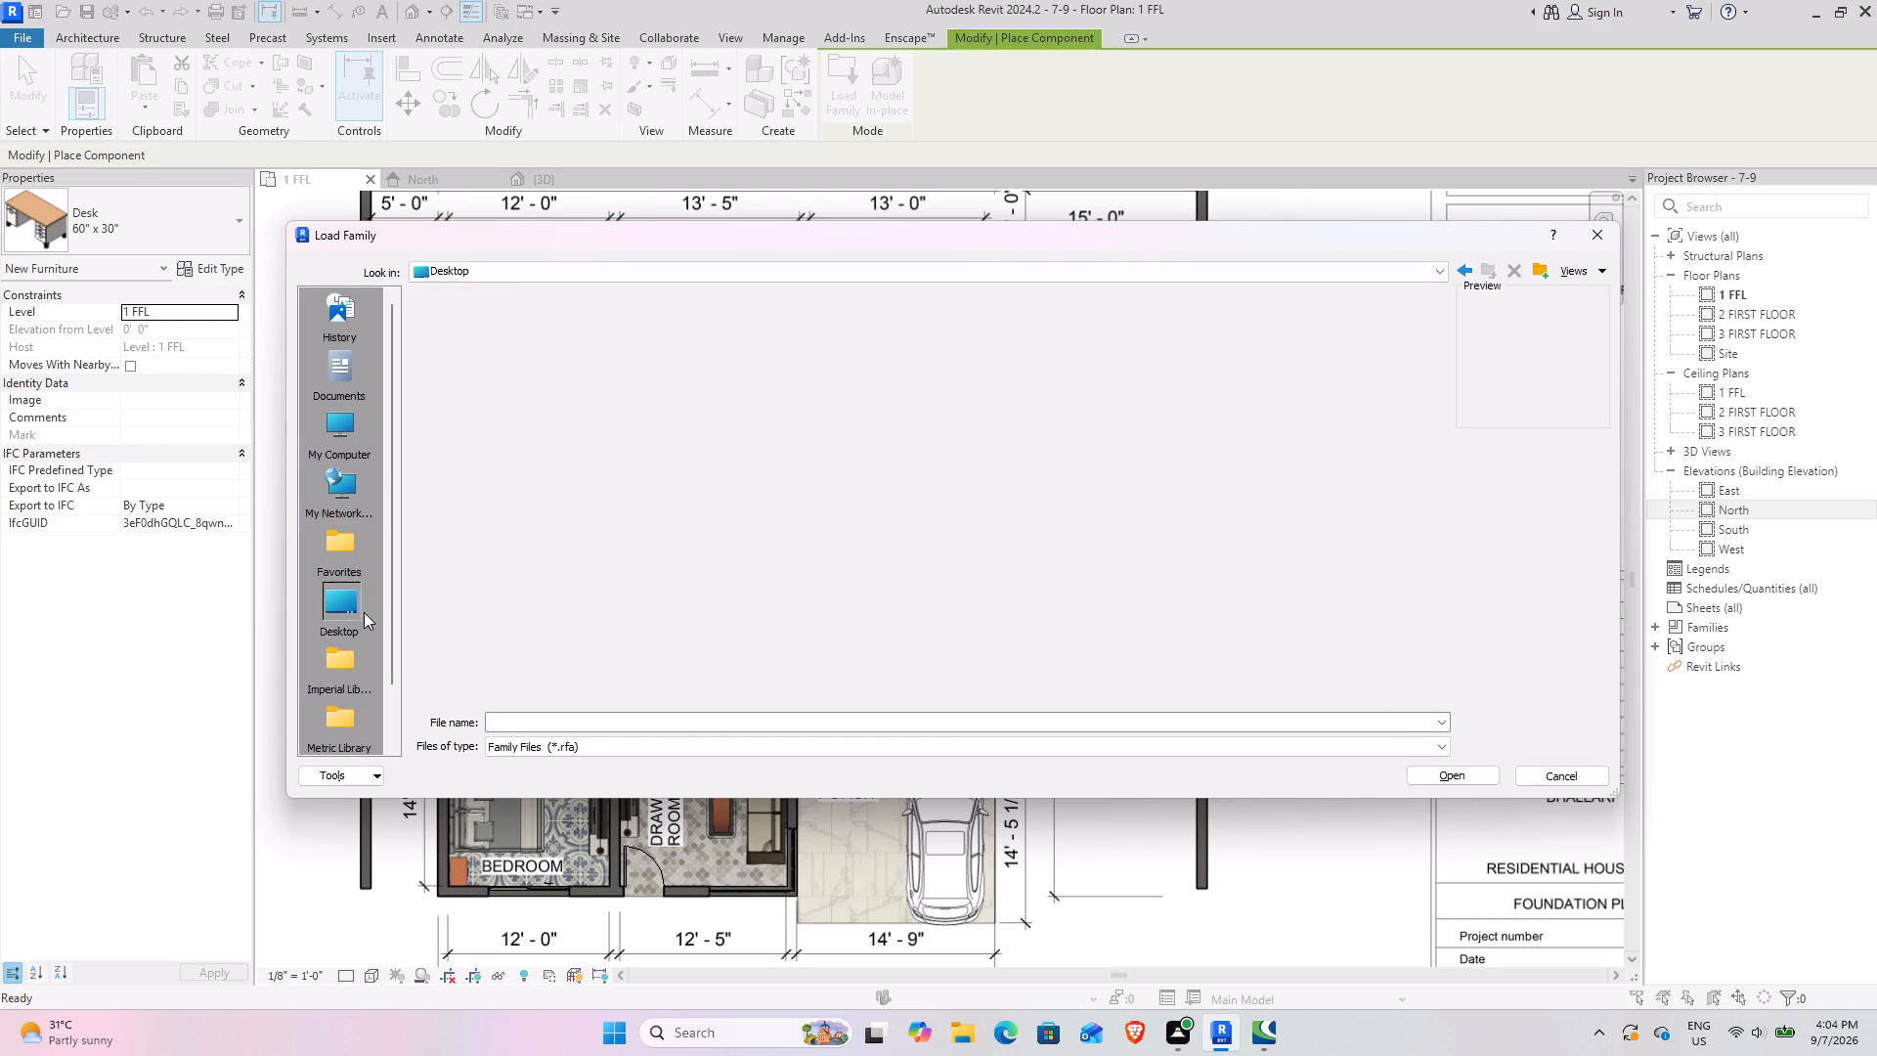
left_click(352, 380)
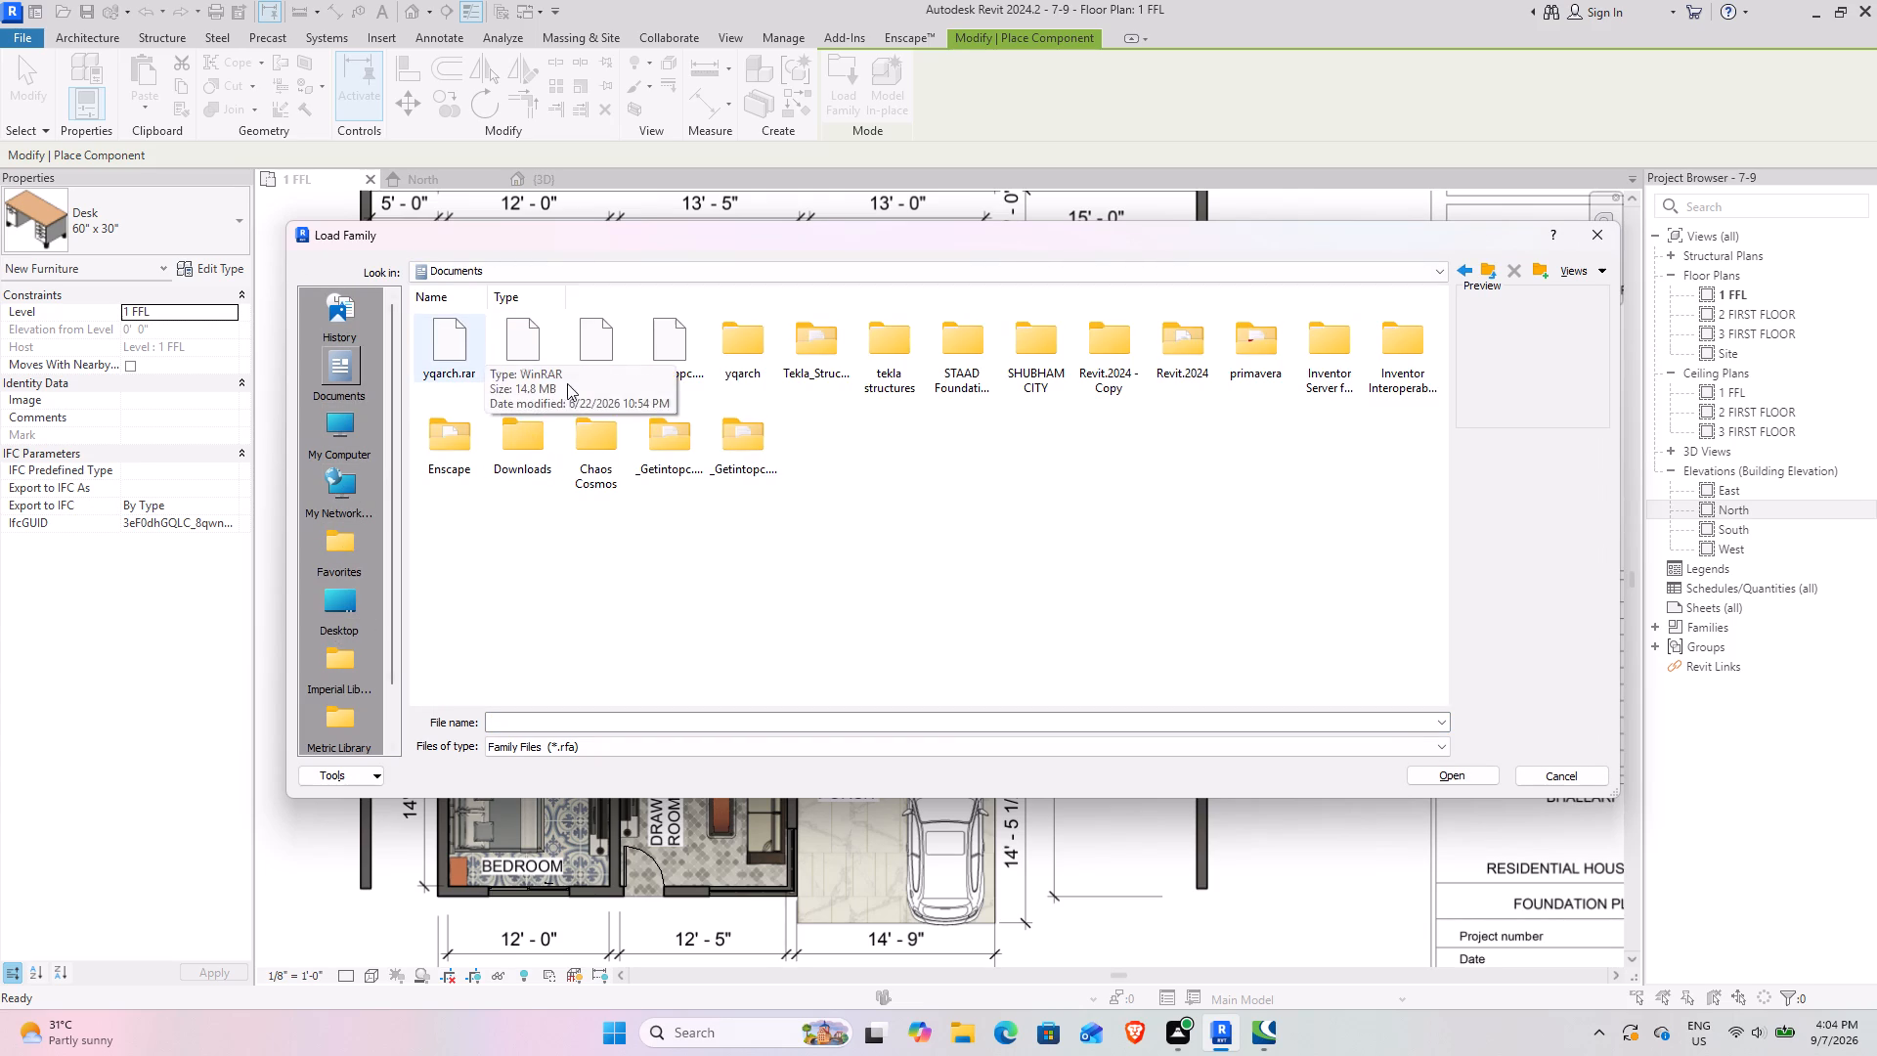
double_click(1048, 360)
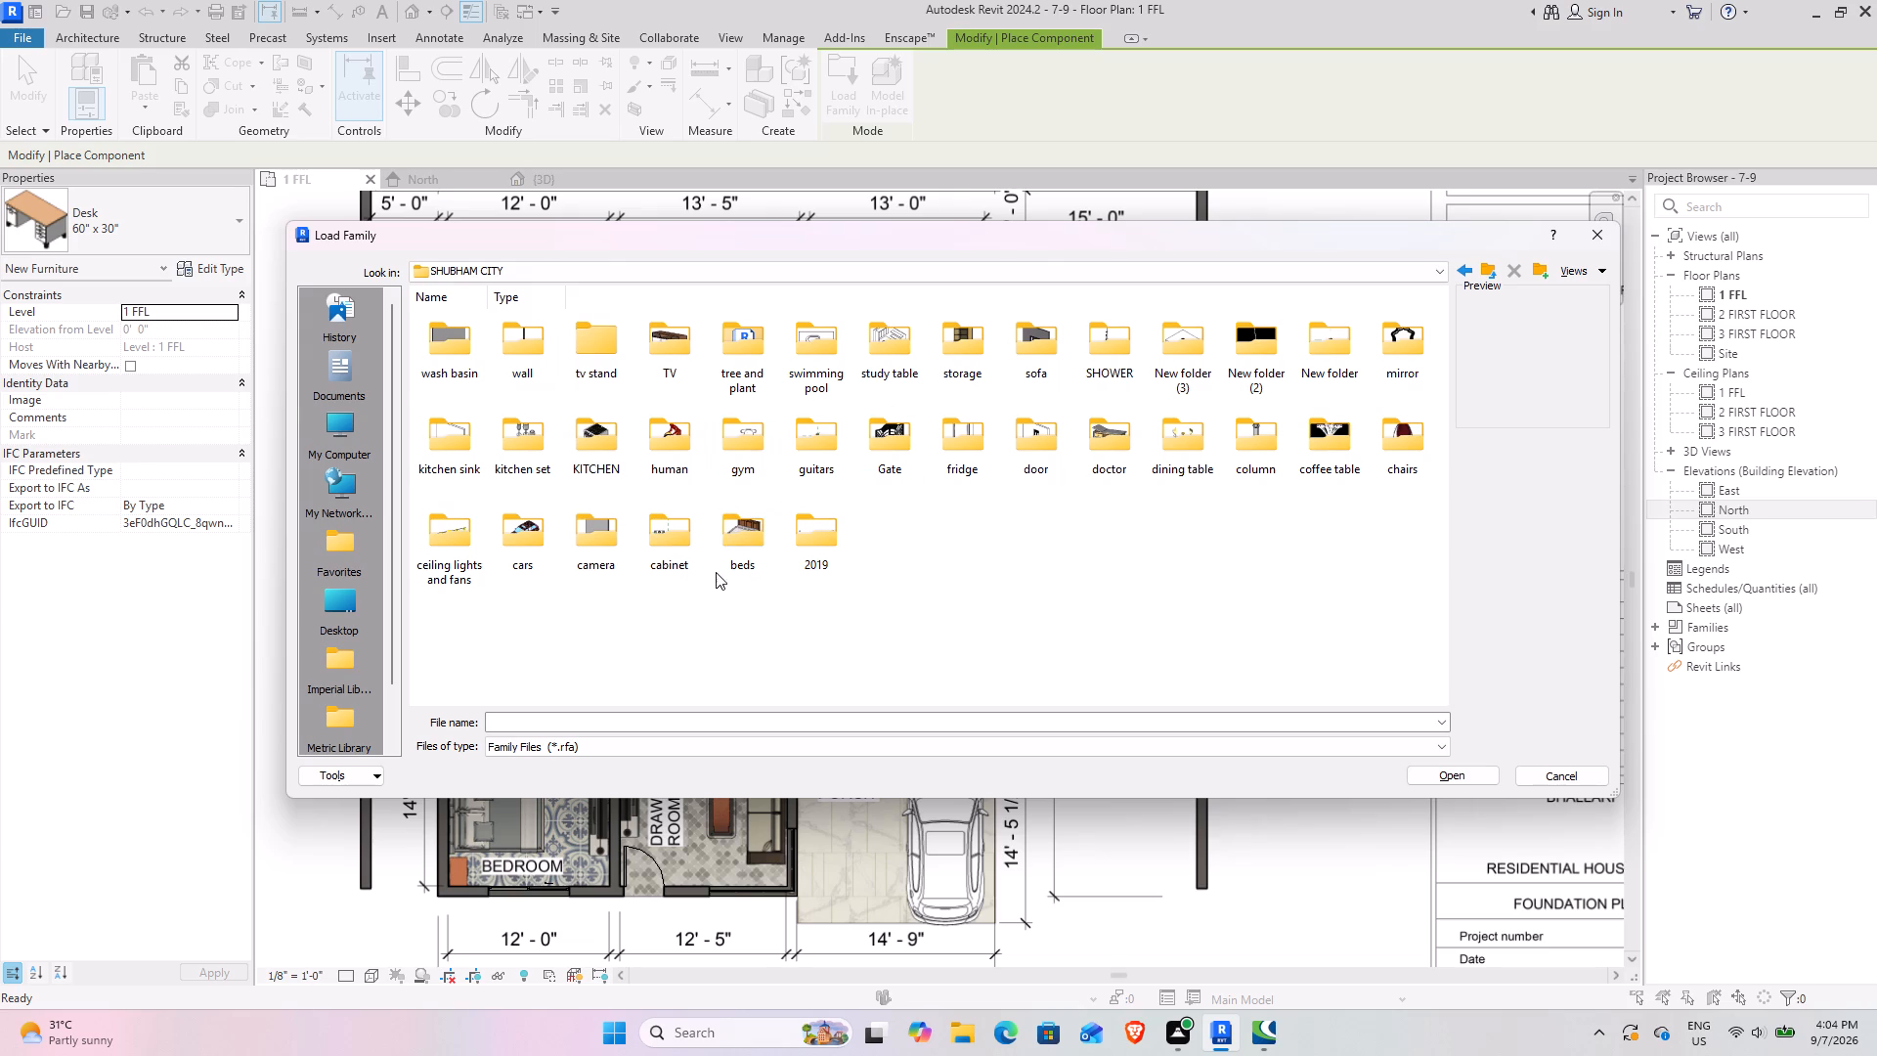
double_click(756, 528)
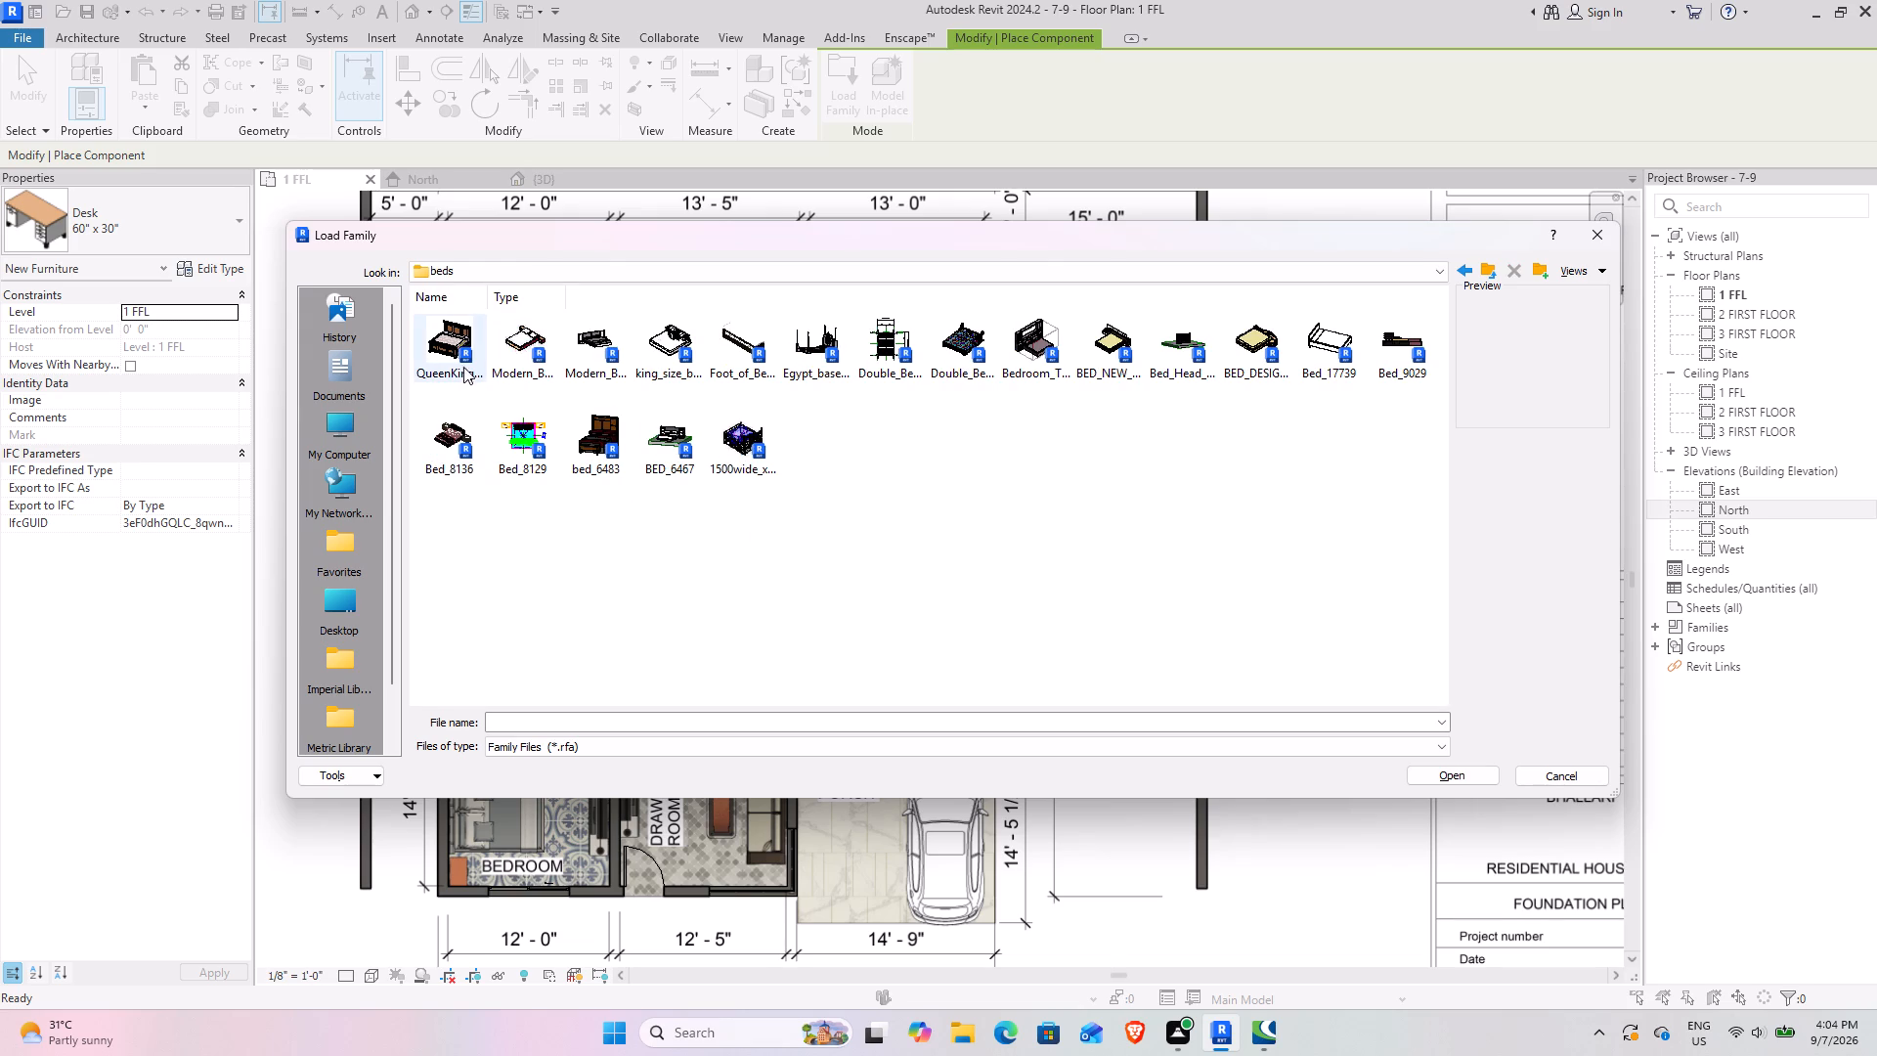
scroll(459, 354, "up", 4)
scroll(536, 402, "up", 8, "ctrl")
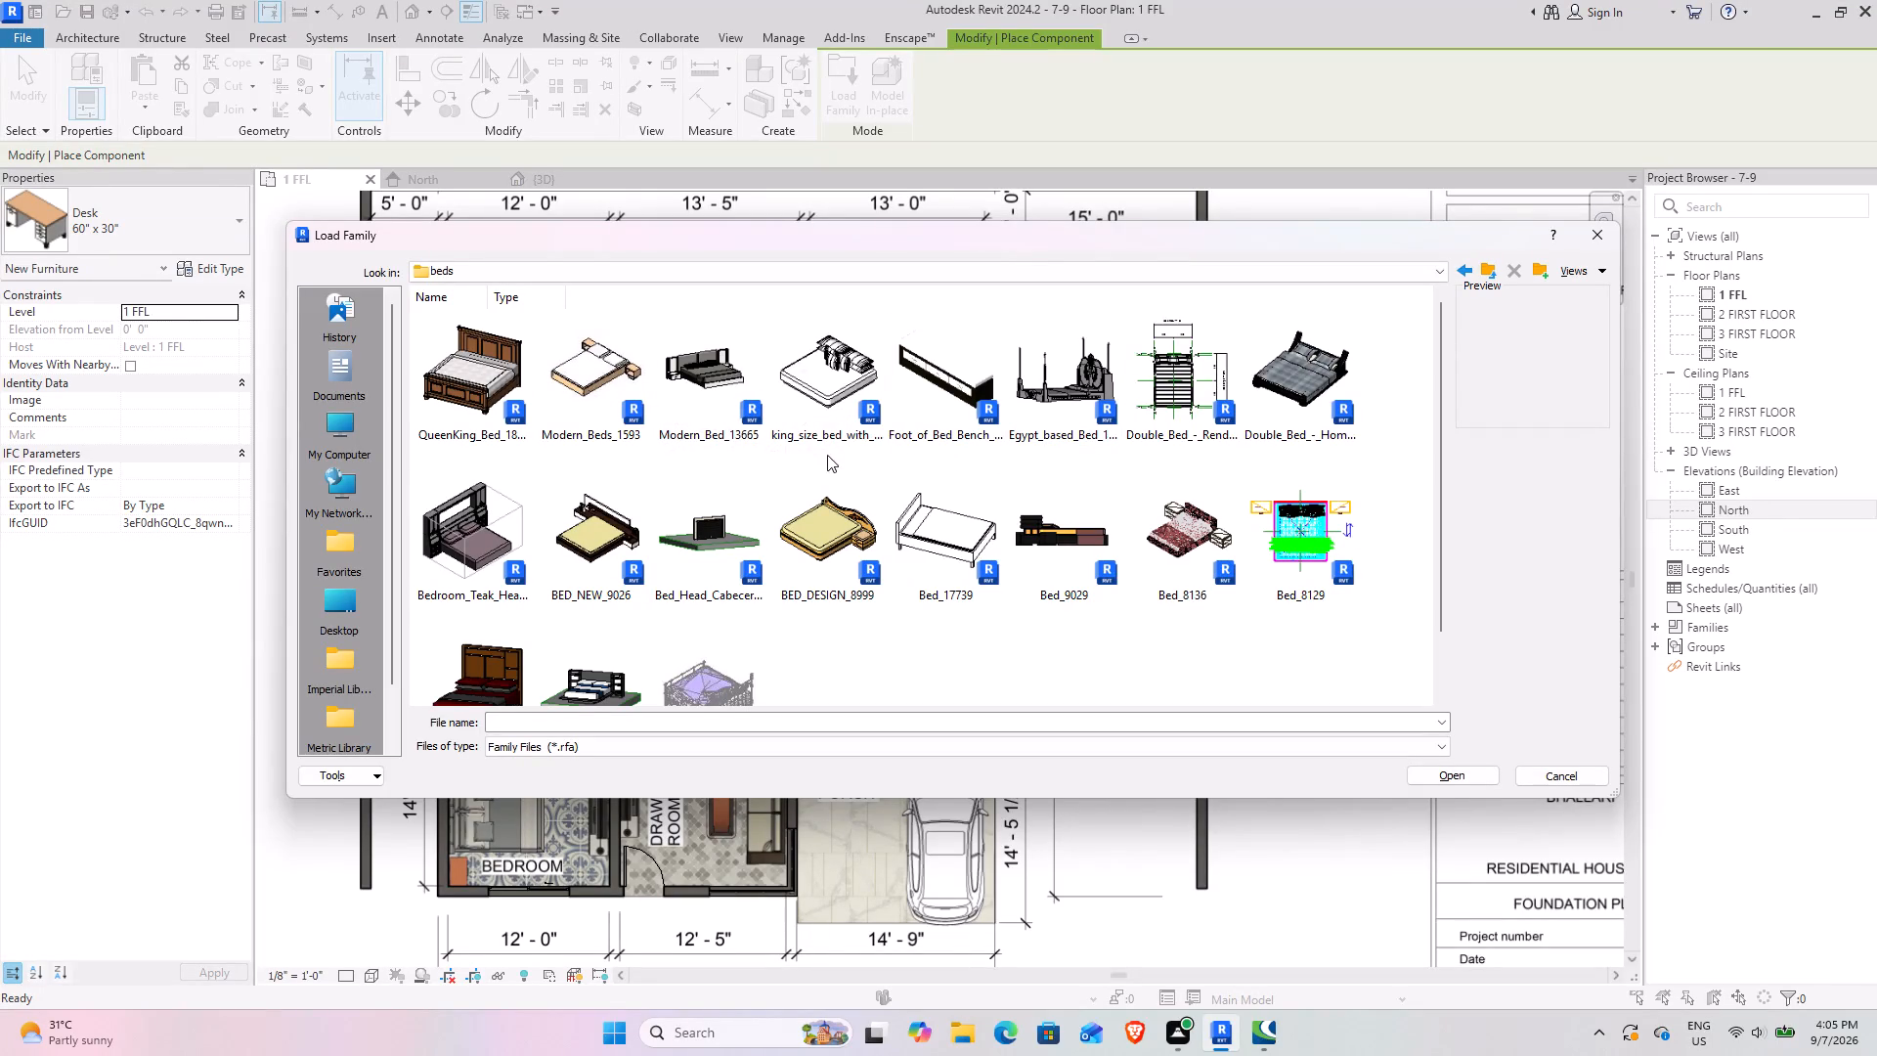
left_click(727, 392)
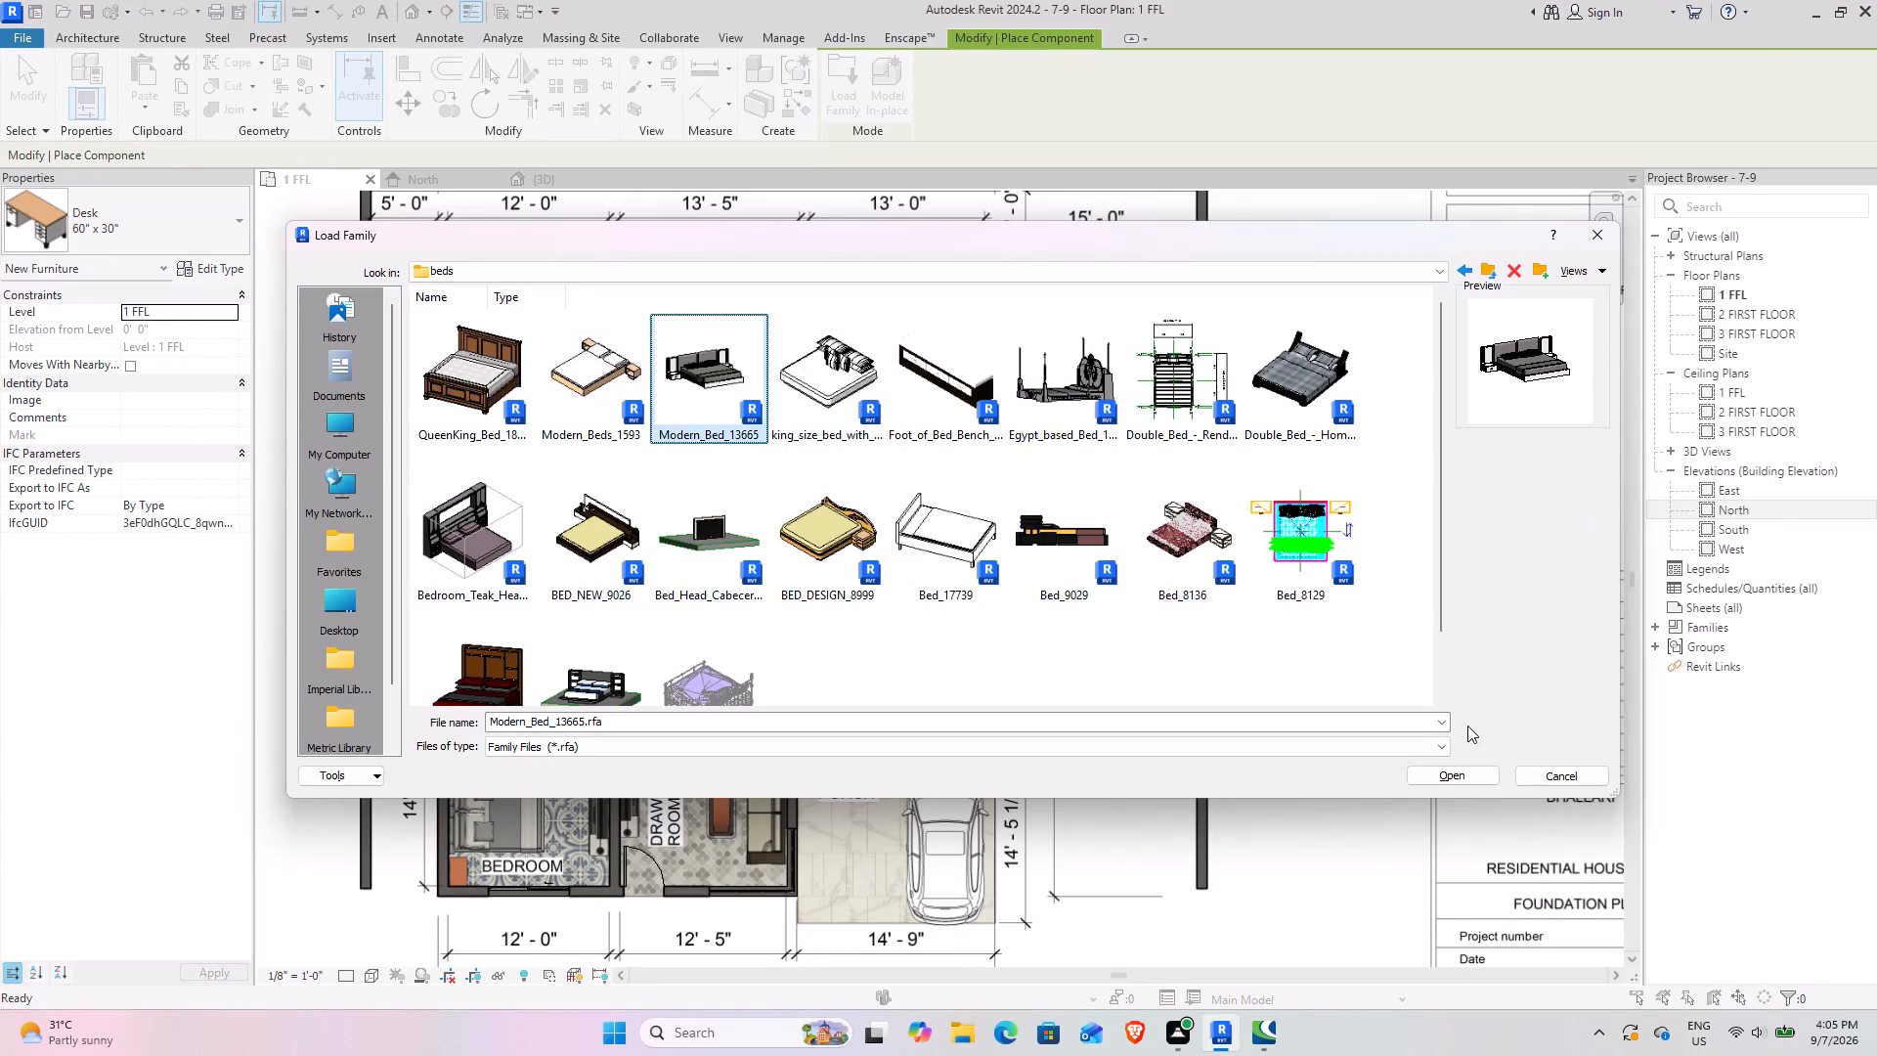
left_click(1451, 780)
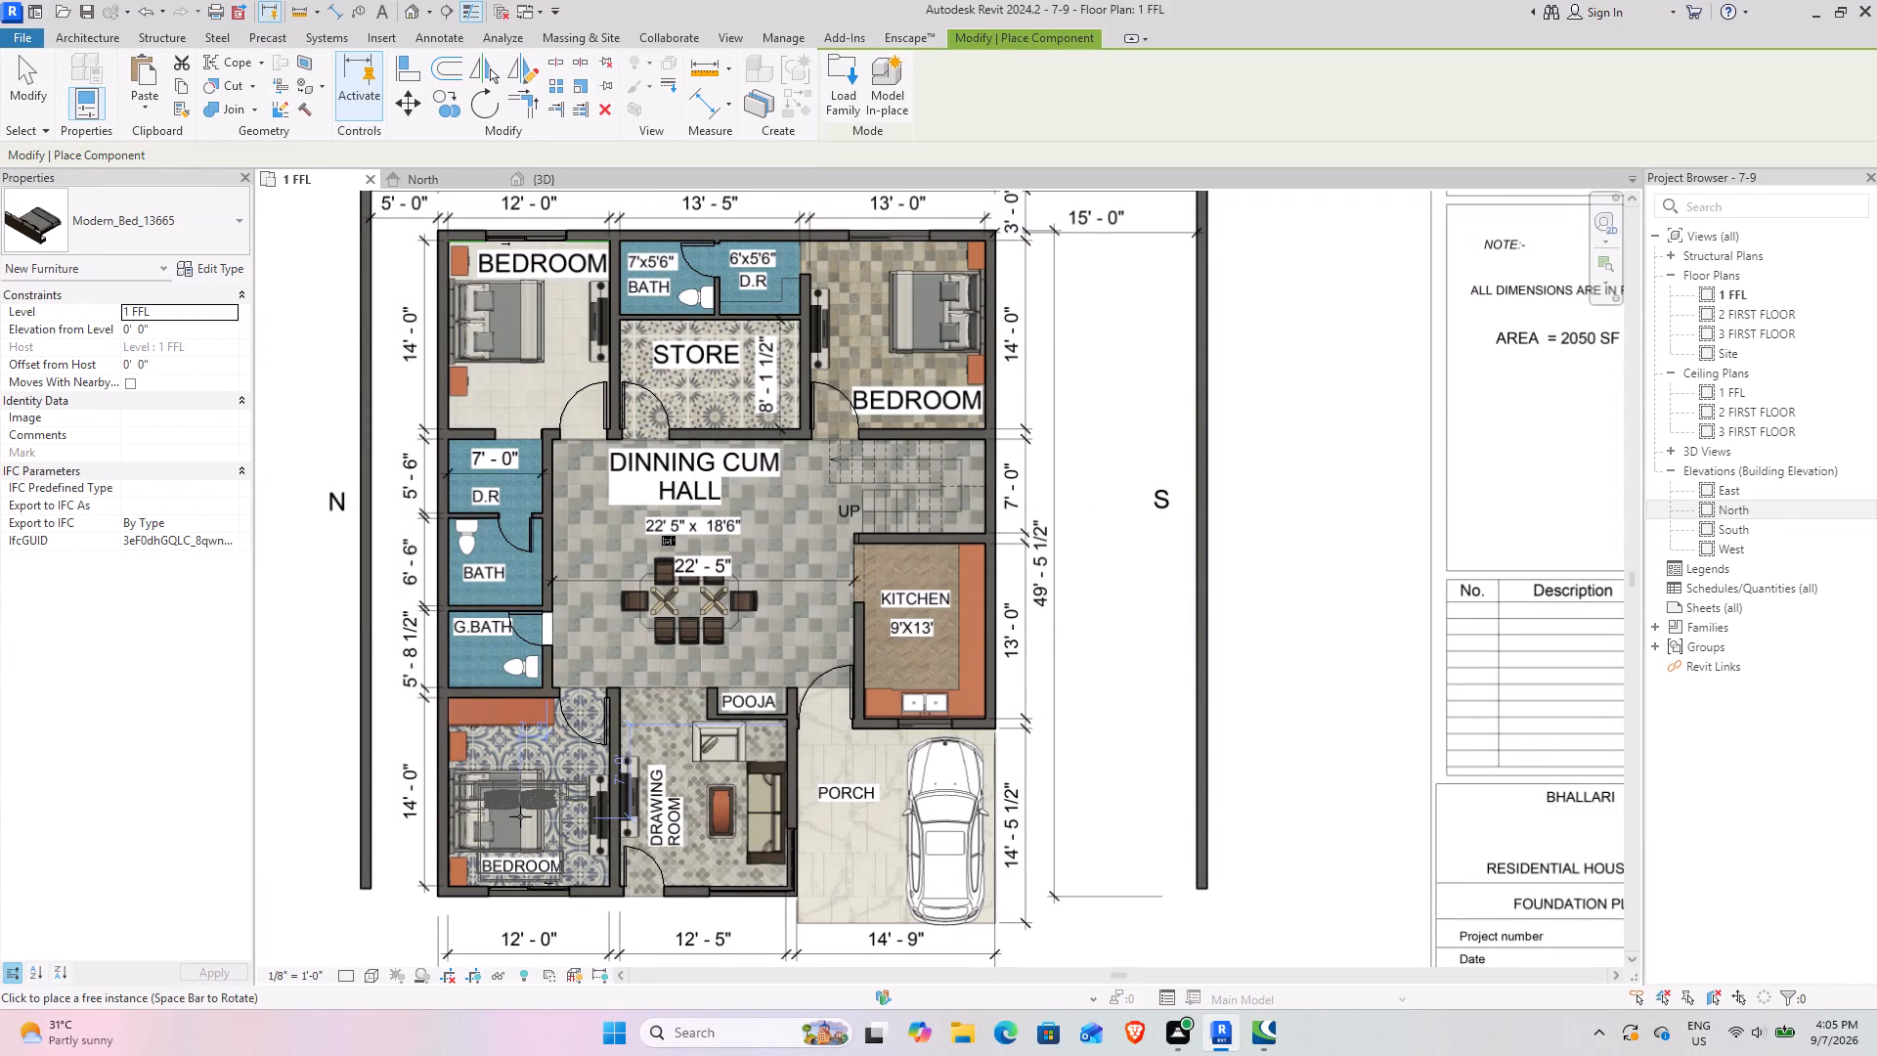
Place the Modern_Bed_13665 over the PDF's bed in the bedroom beside the drawing room, rotated with its headboard against the north wall.
scroll(520, 816, "up", 8)
key("space")
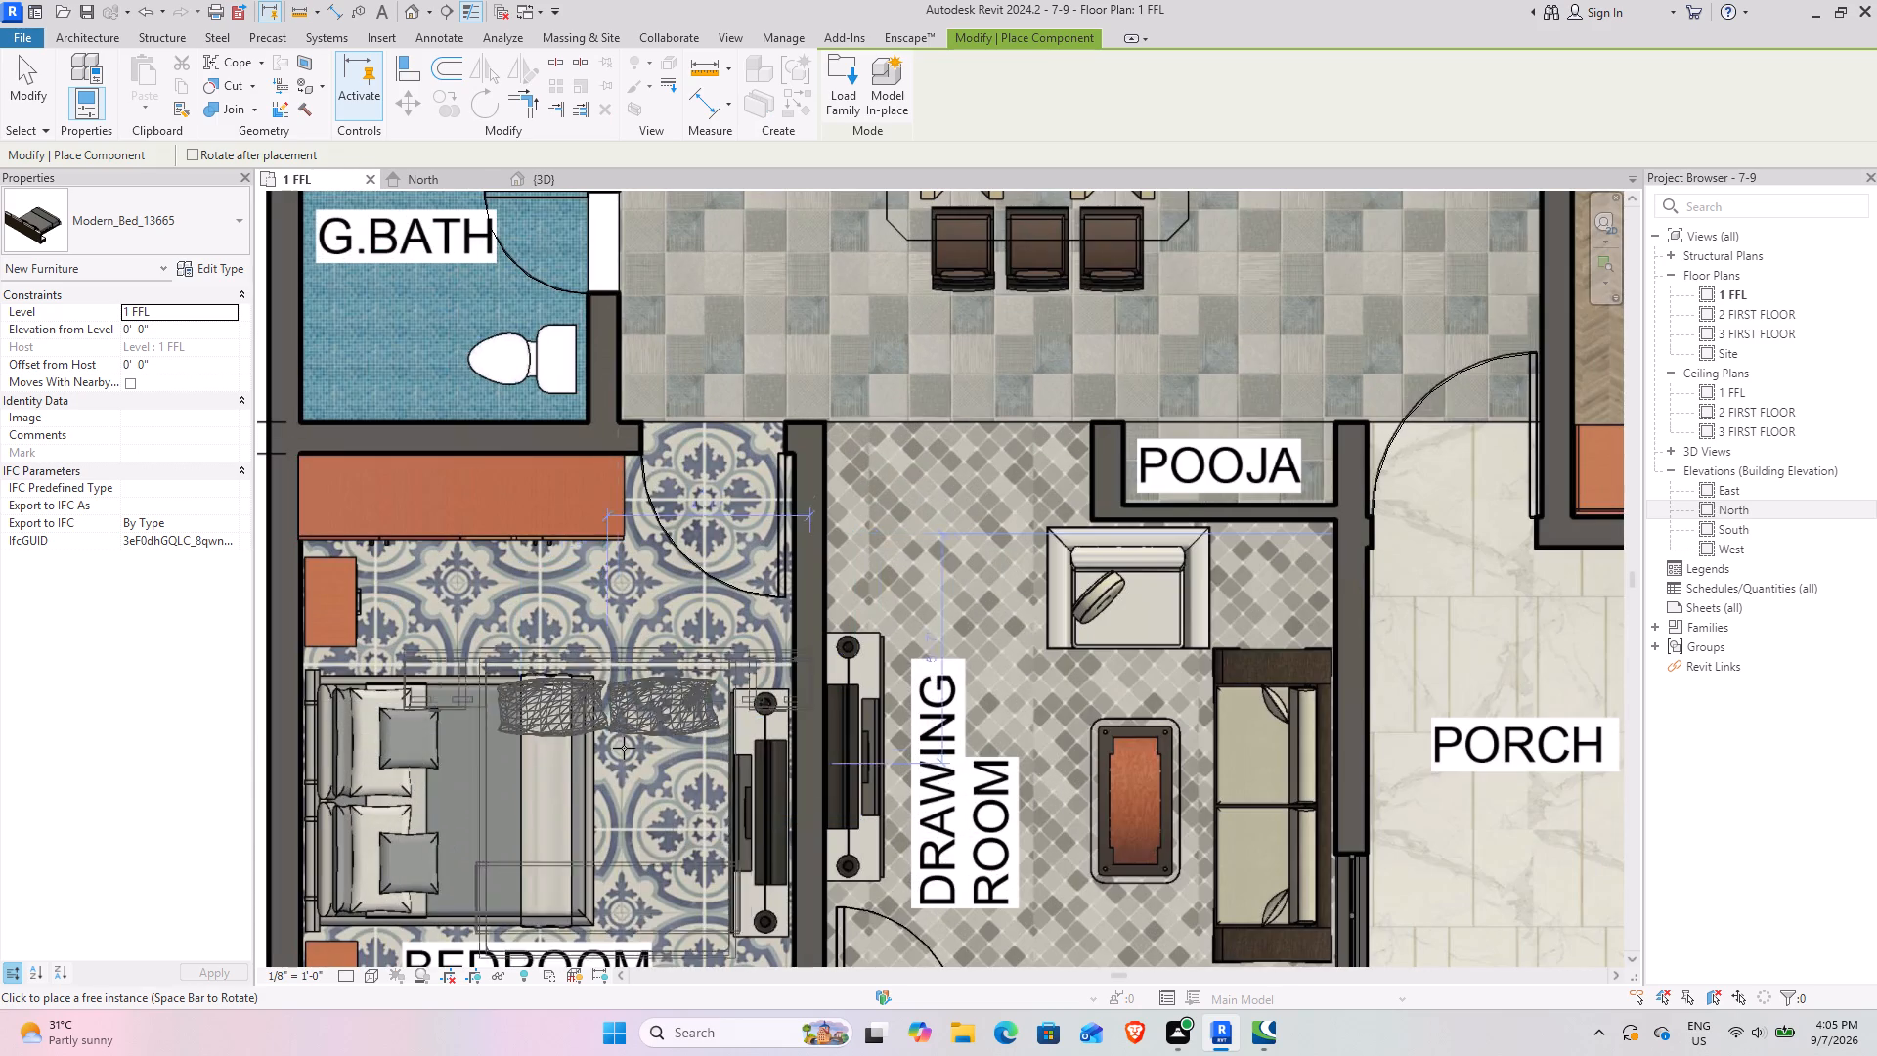
key("space")
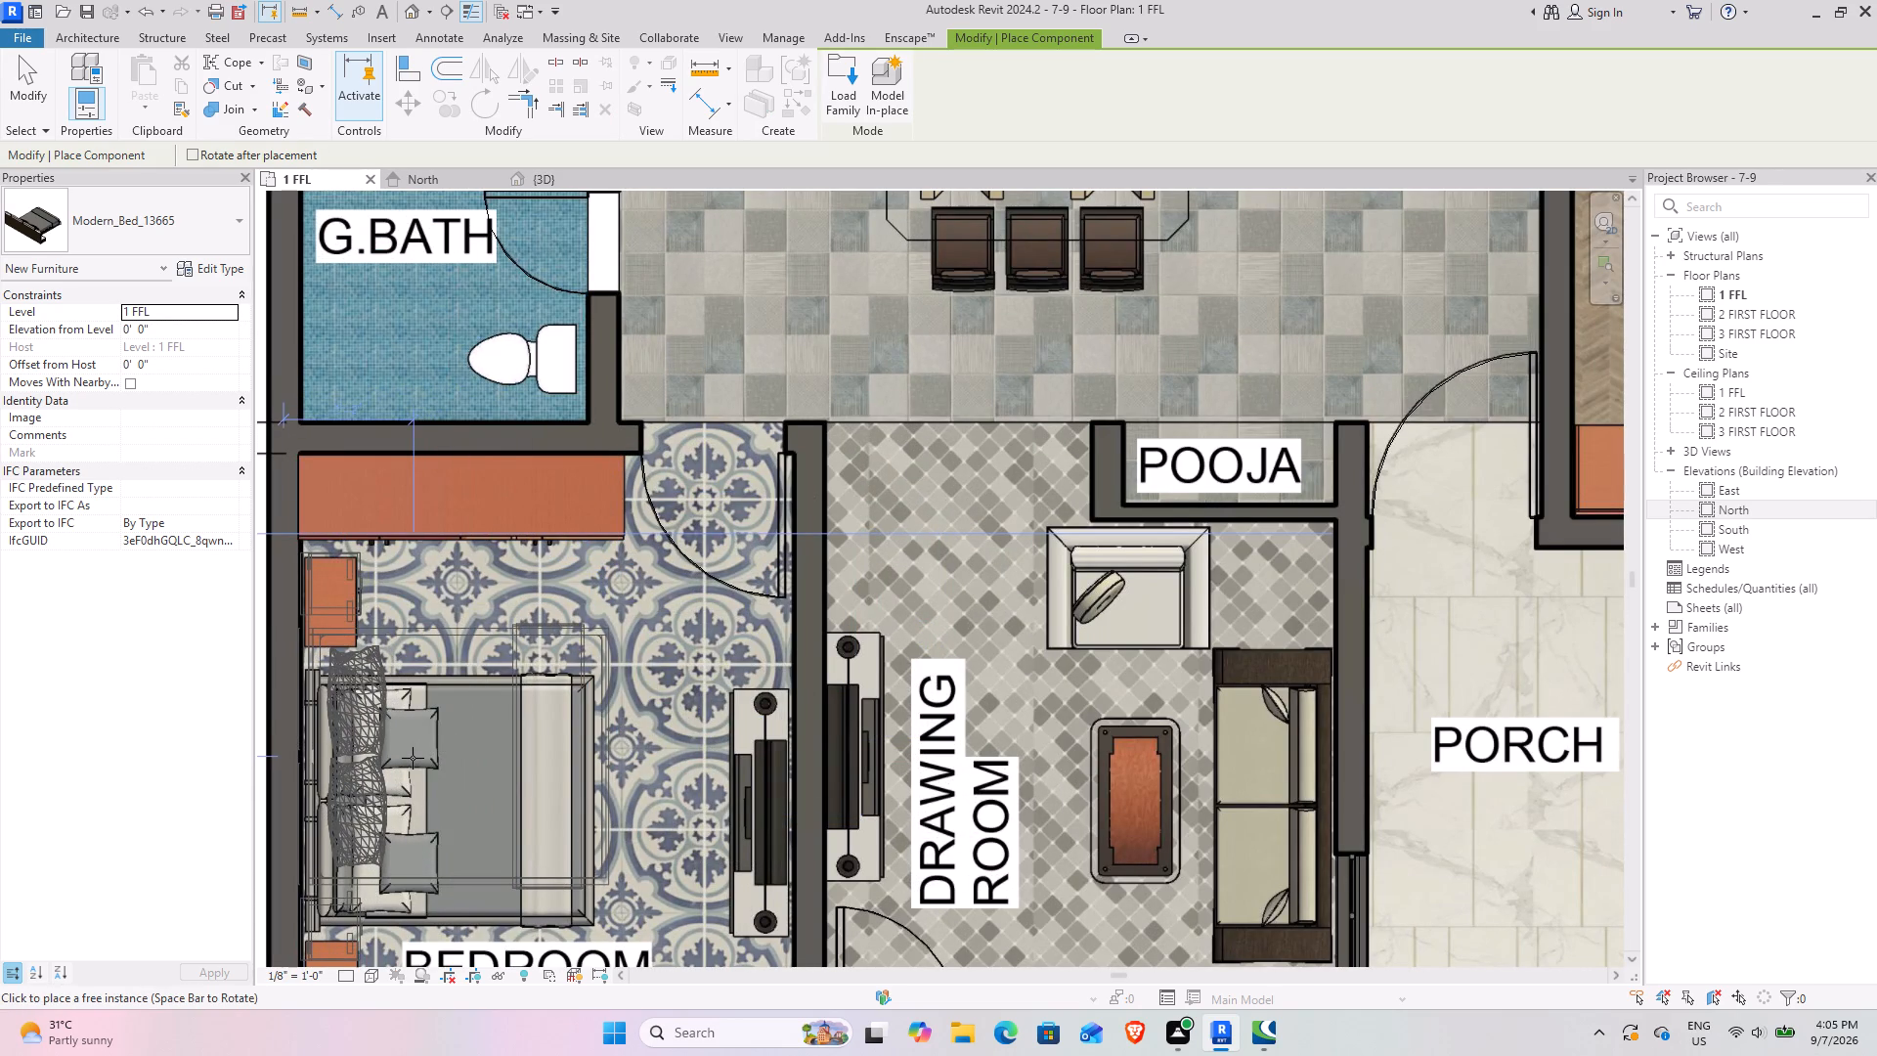
middle_click_drag(413, 758, 487, 593)
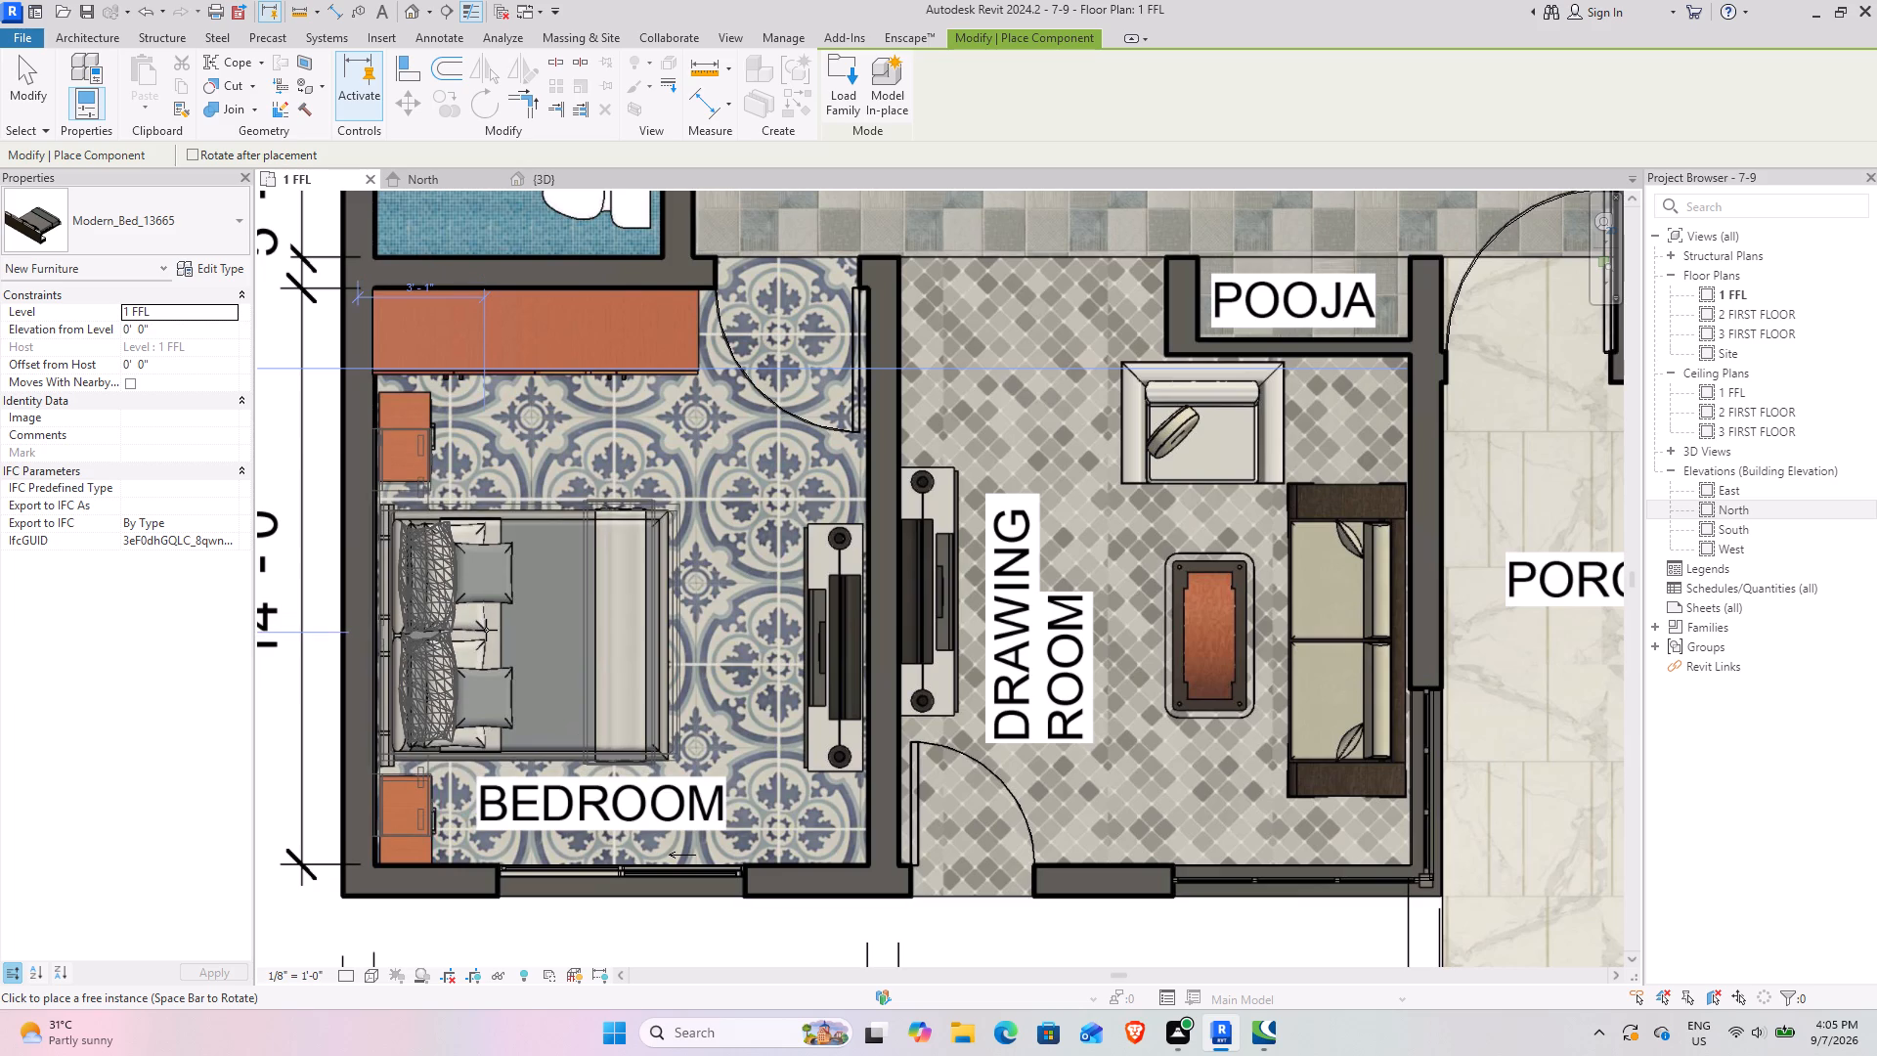
left_click(486, 630)
scroll(552, 616, "down", 4)
middle_click_drag(629, 607, 449, 826)
middle_click_drag(715, 504, 672, 823)
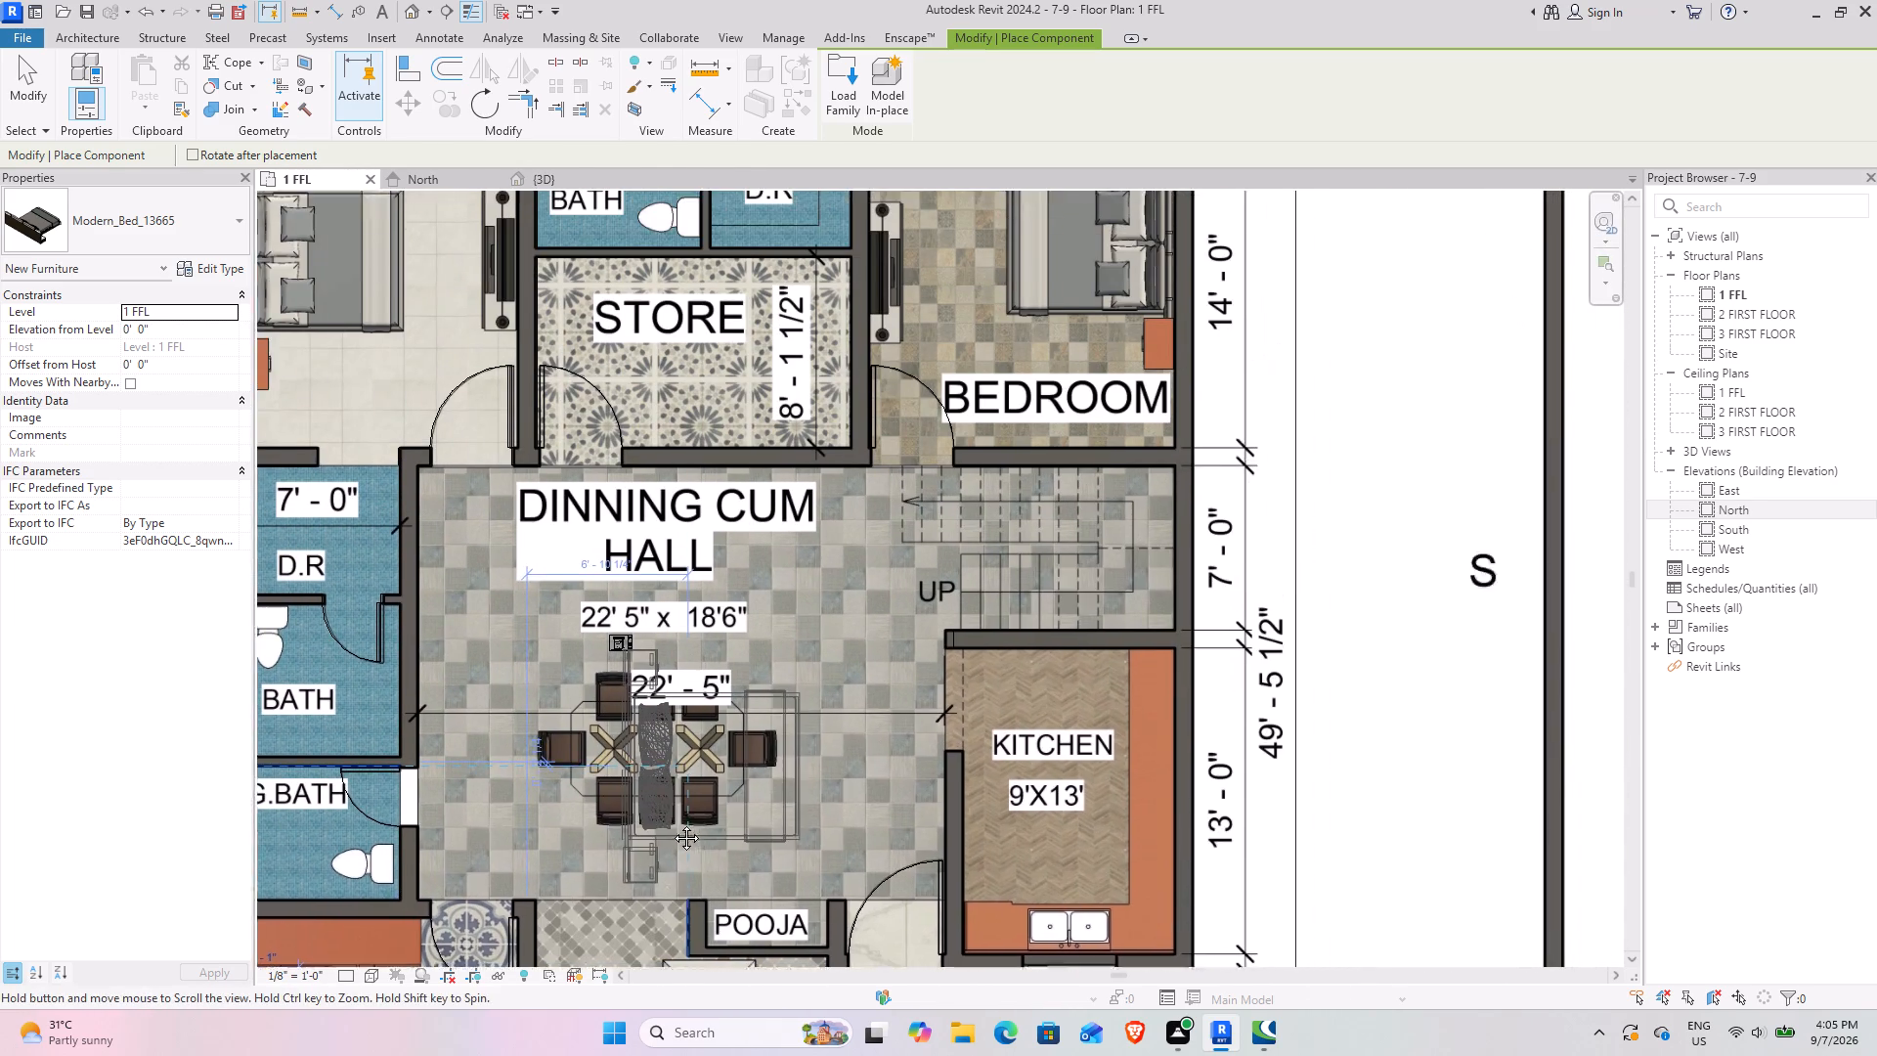
middle_click_drag(672, 823, 667, 870)
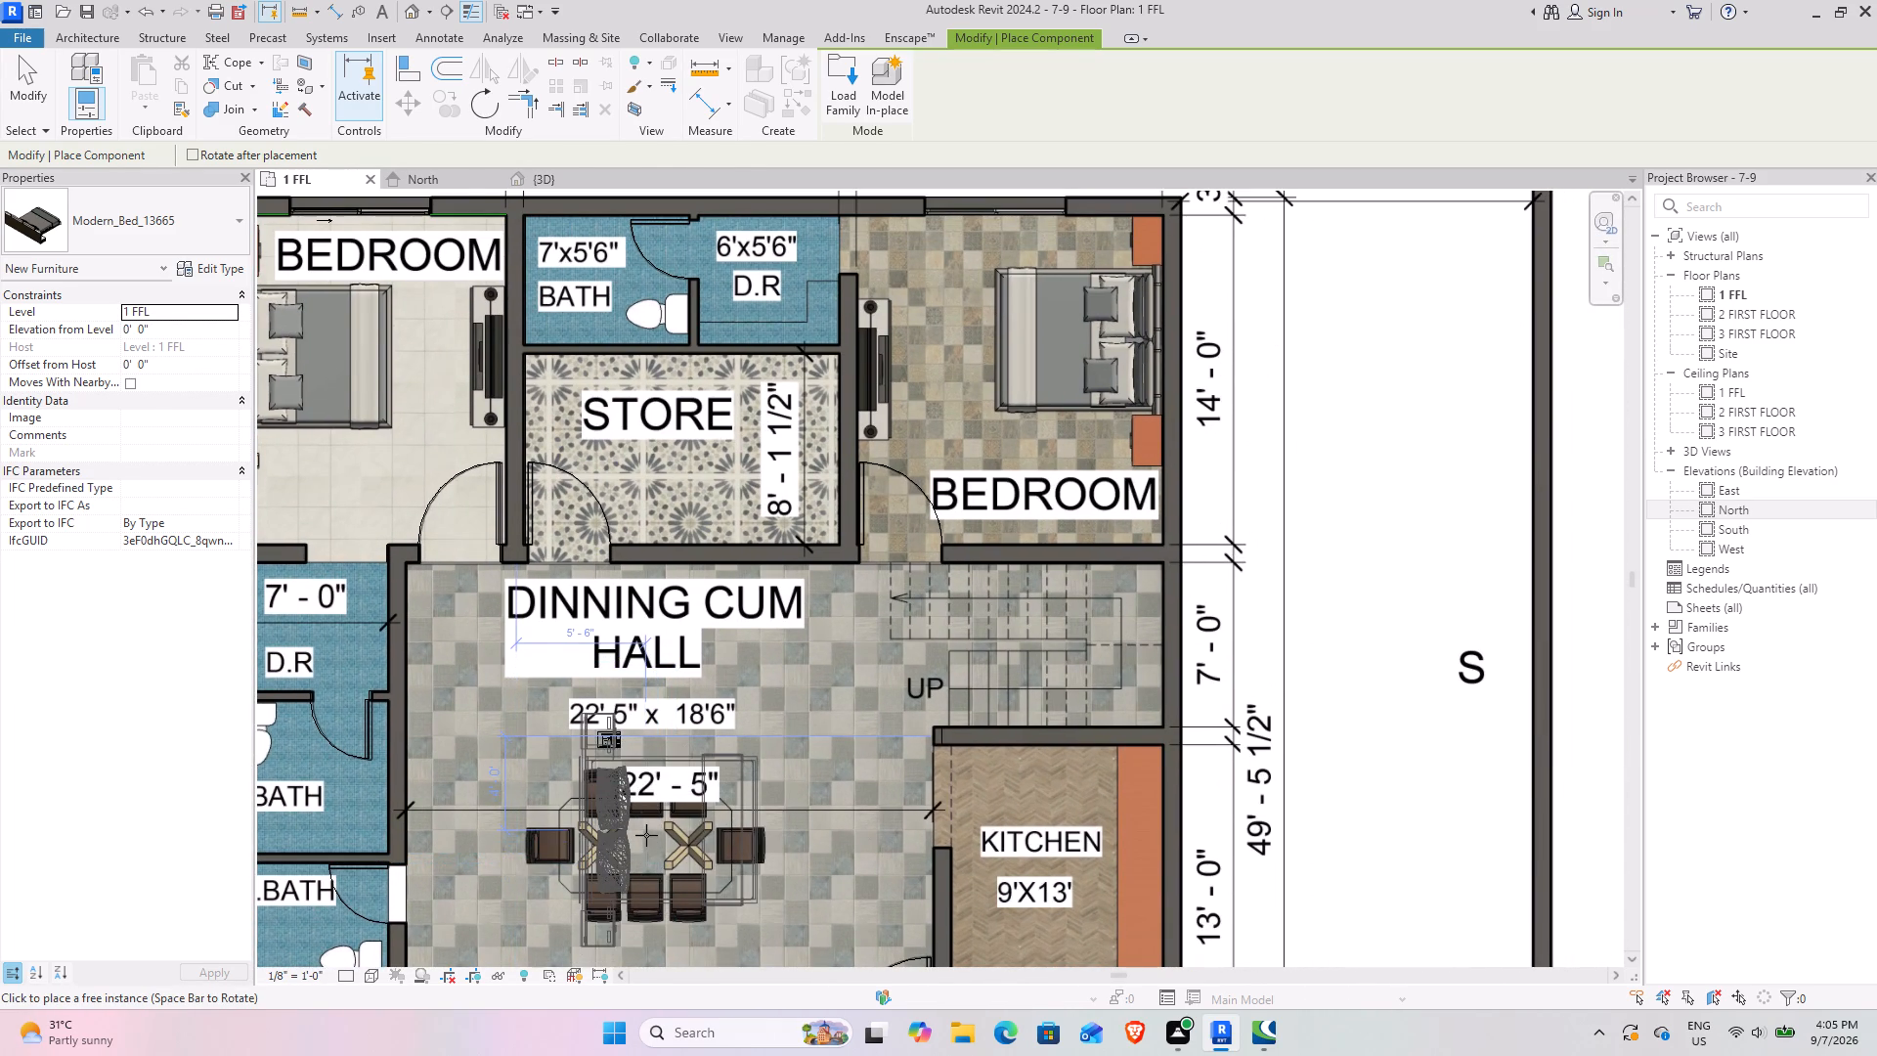
key("Escape")
key("Escape")
key("Escape")
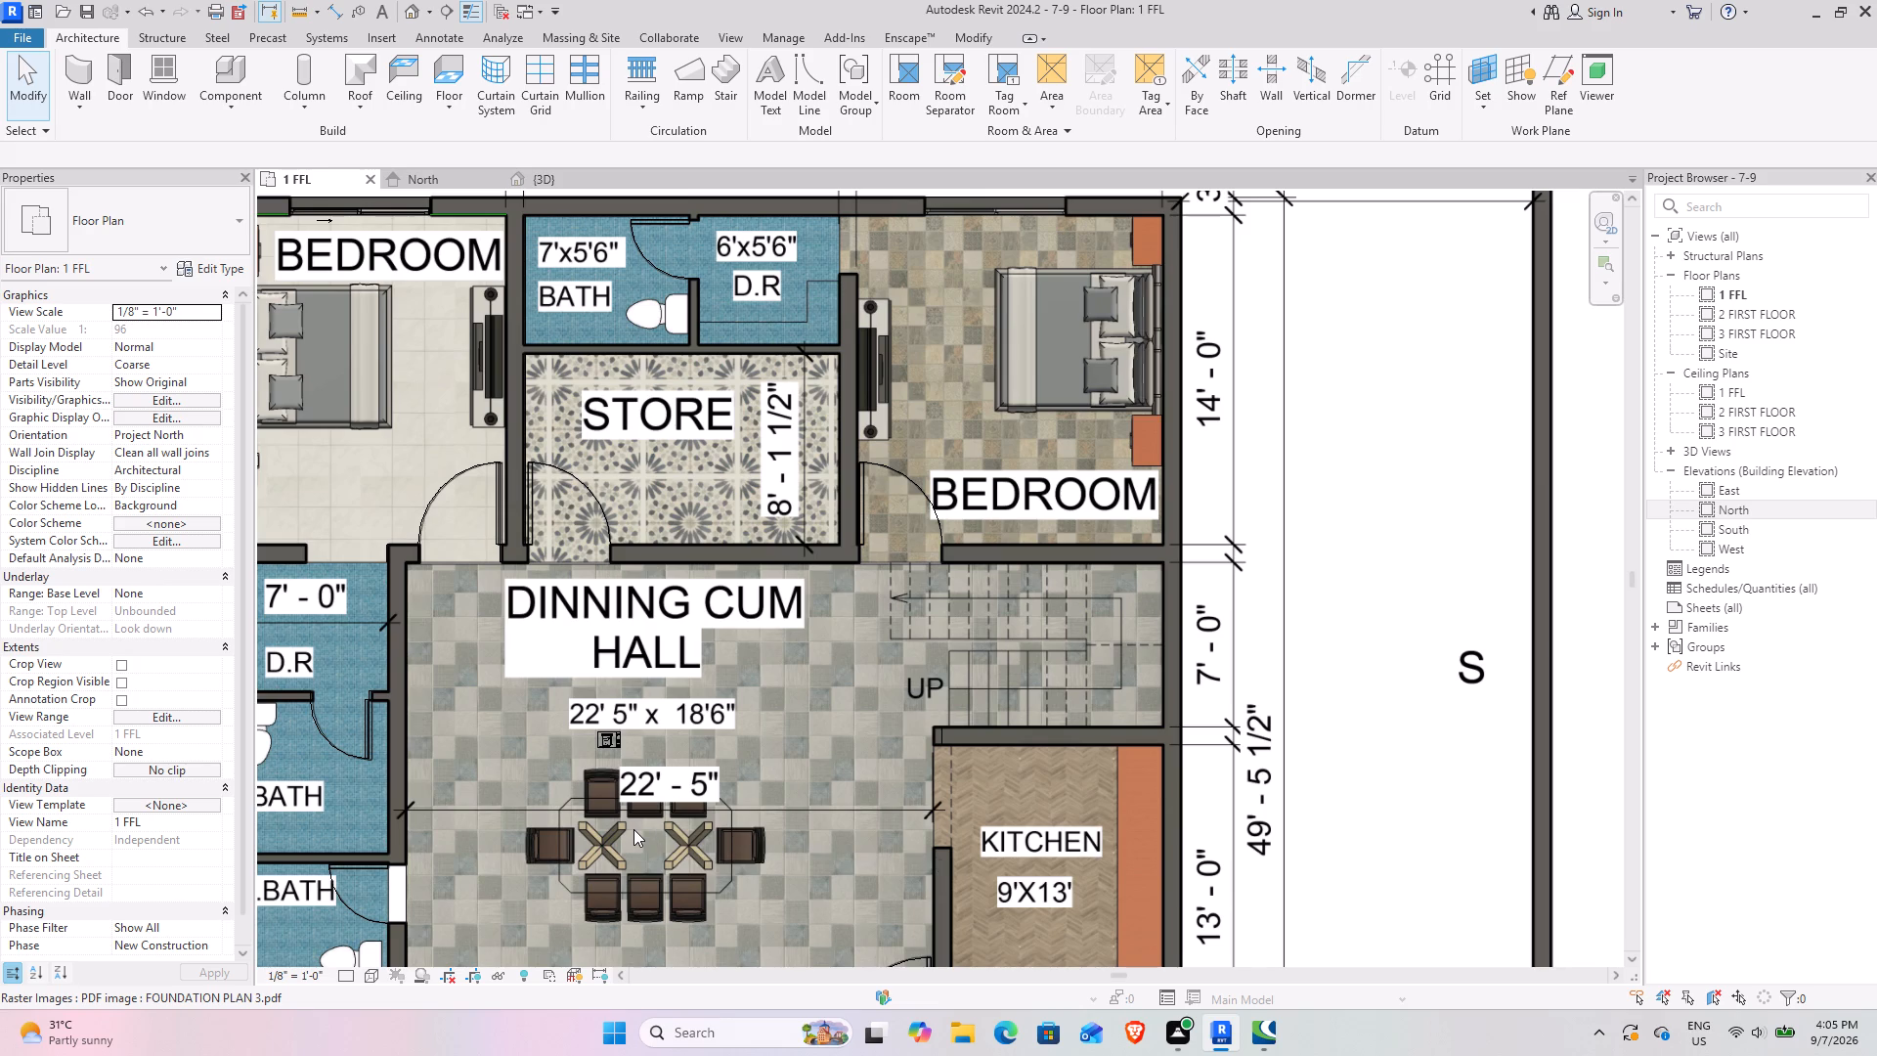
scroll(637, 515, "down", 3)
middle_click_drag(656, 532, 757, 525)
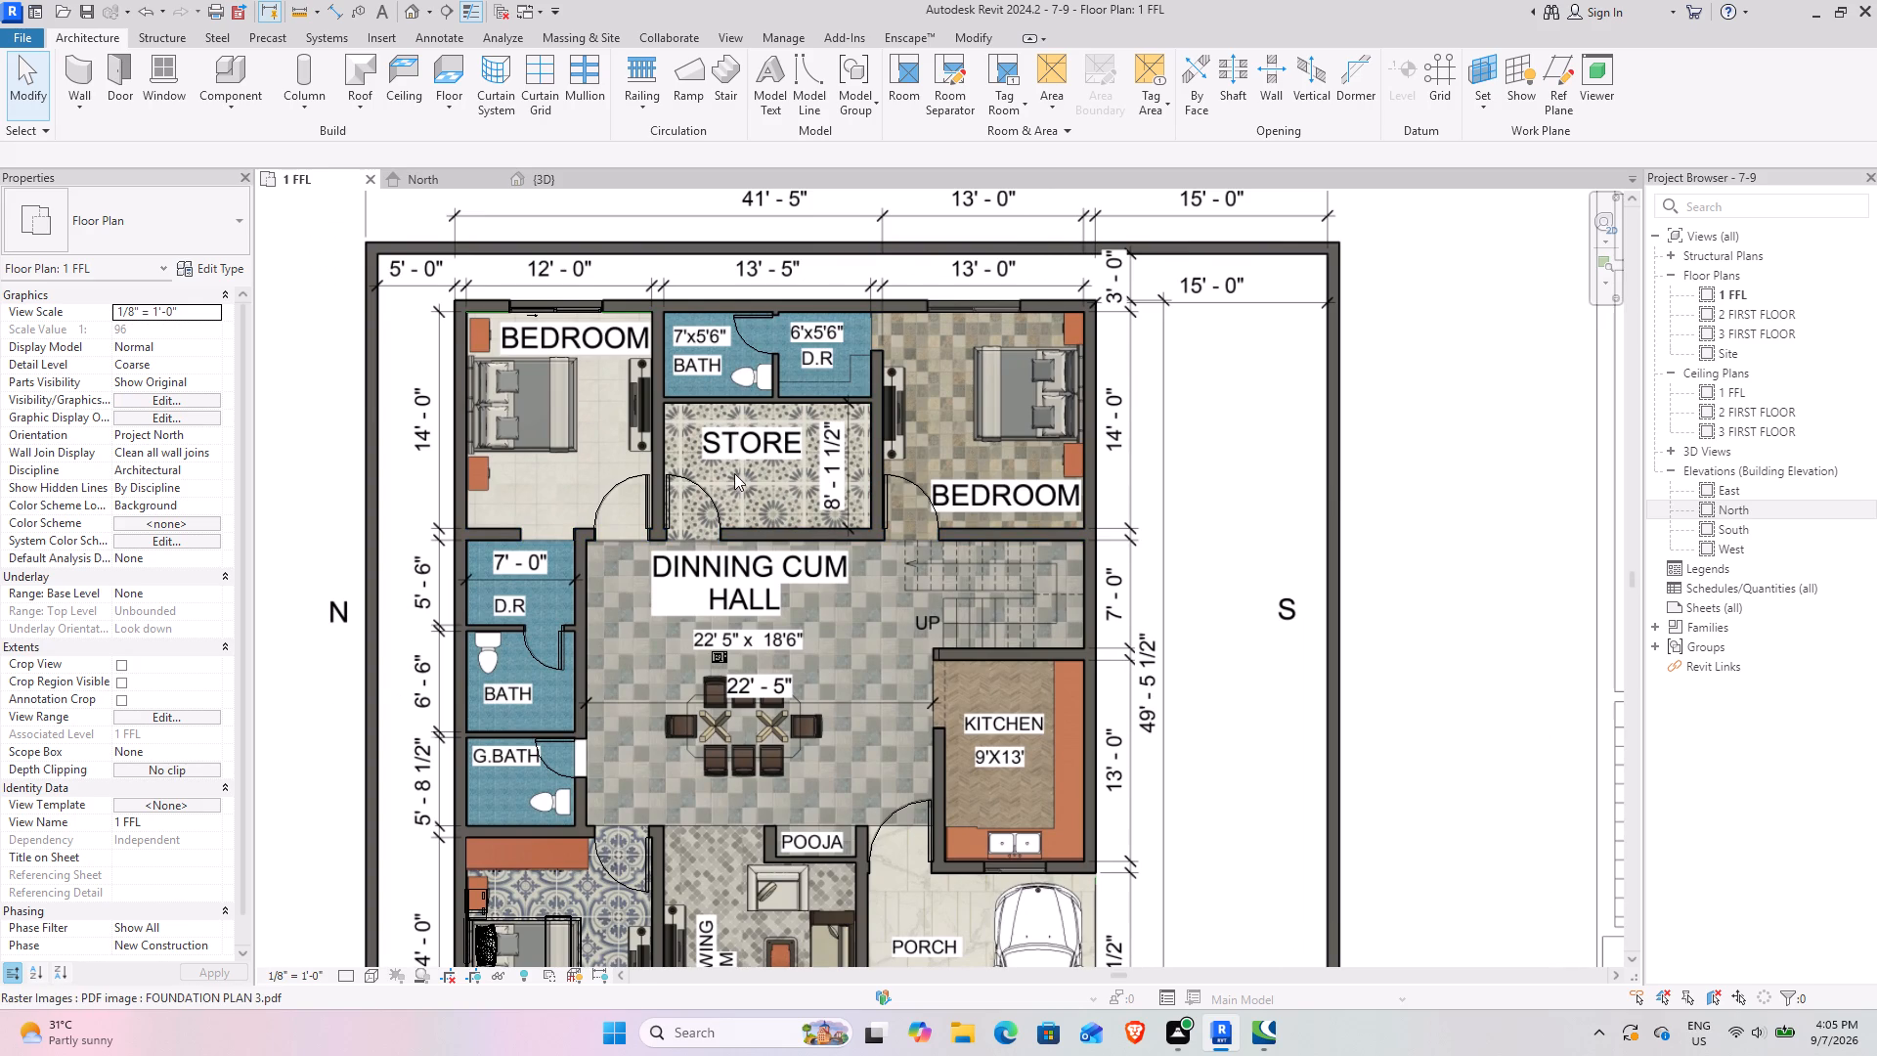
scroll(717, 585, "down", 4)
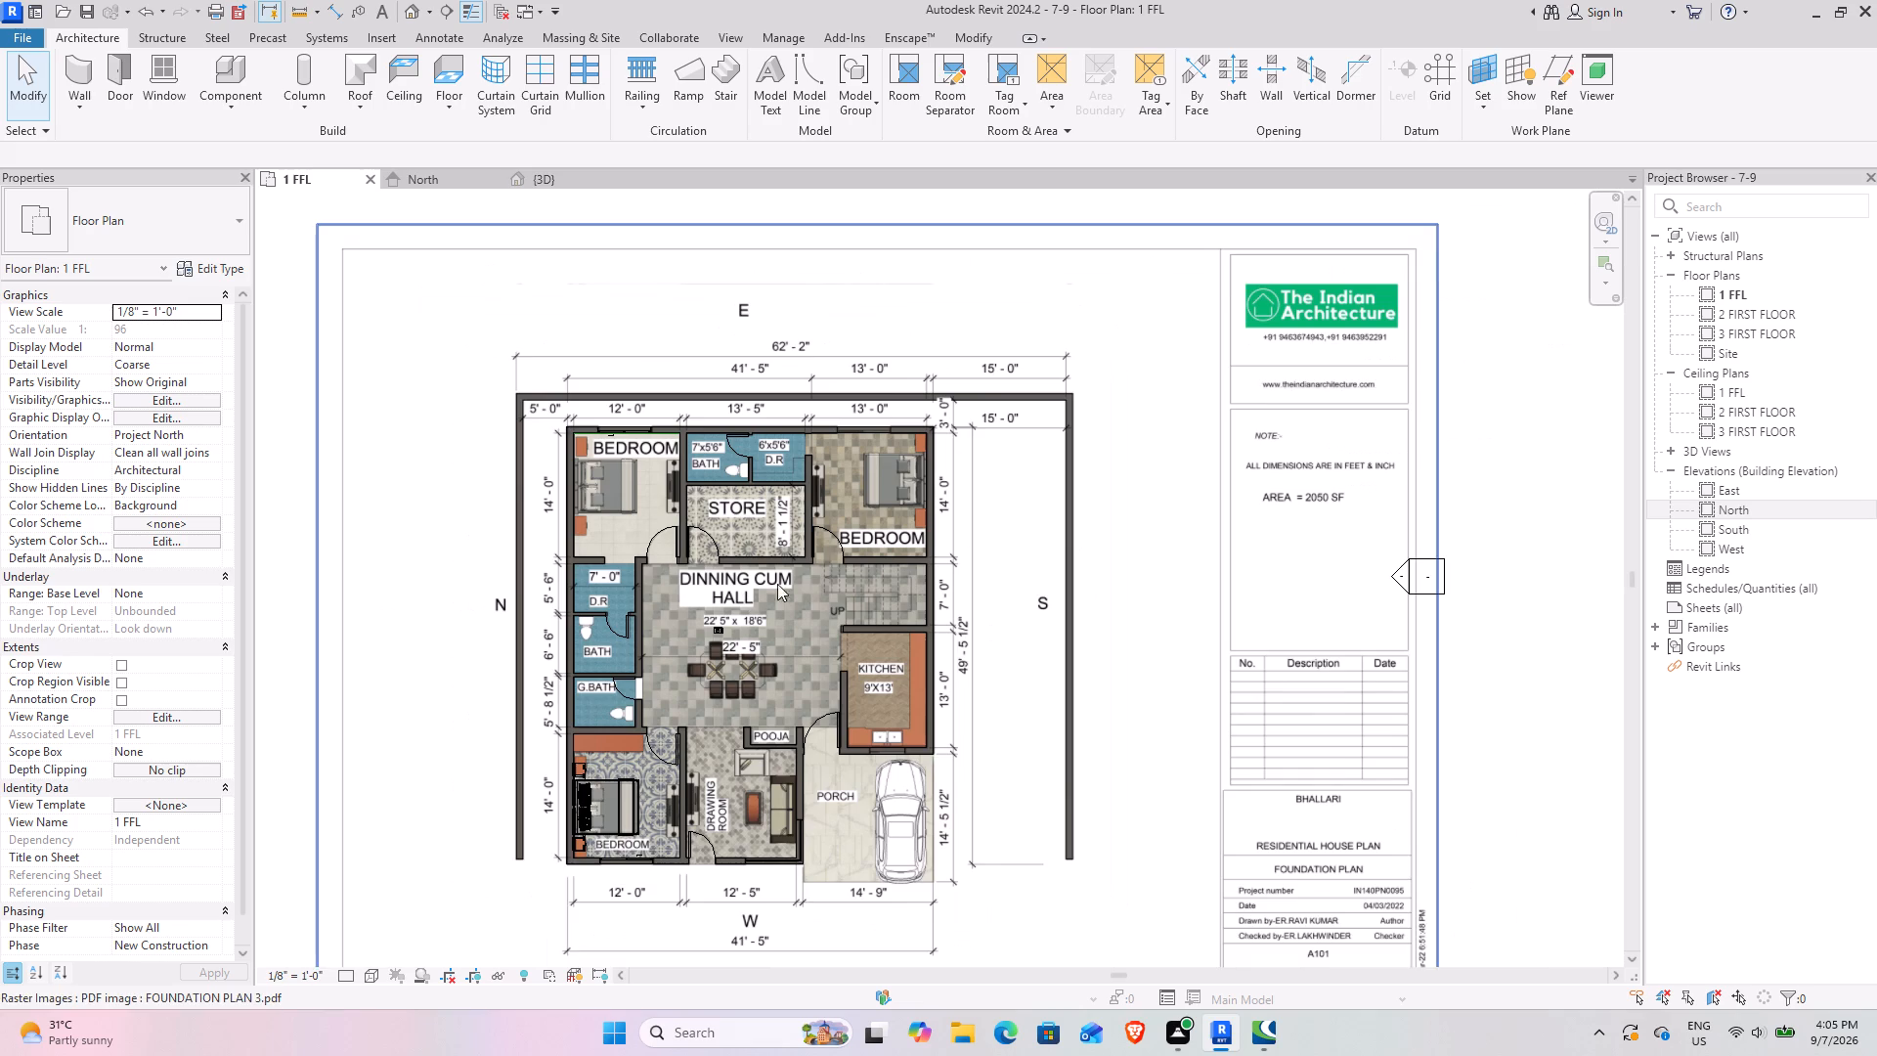
In the 3D view, divide the front face of the drawing room's corner glazing into three equal panels with two vertical curtain grid lines.
middle_click_drag(823, 571, 747, 585)
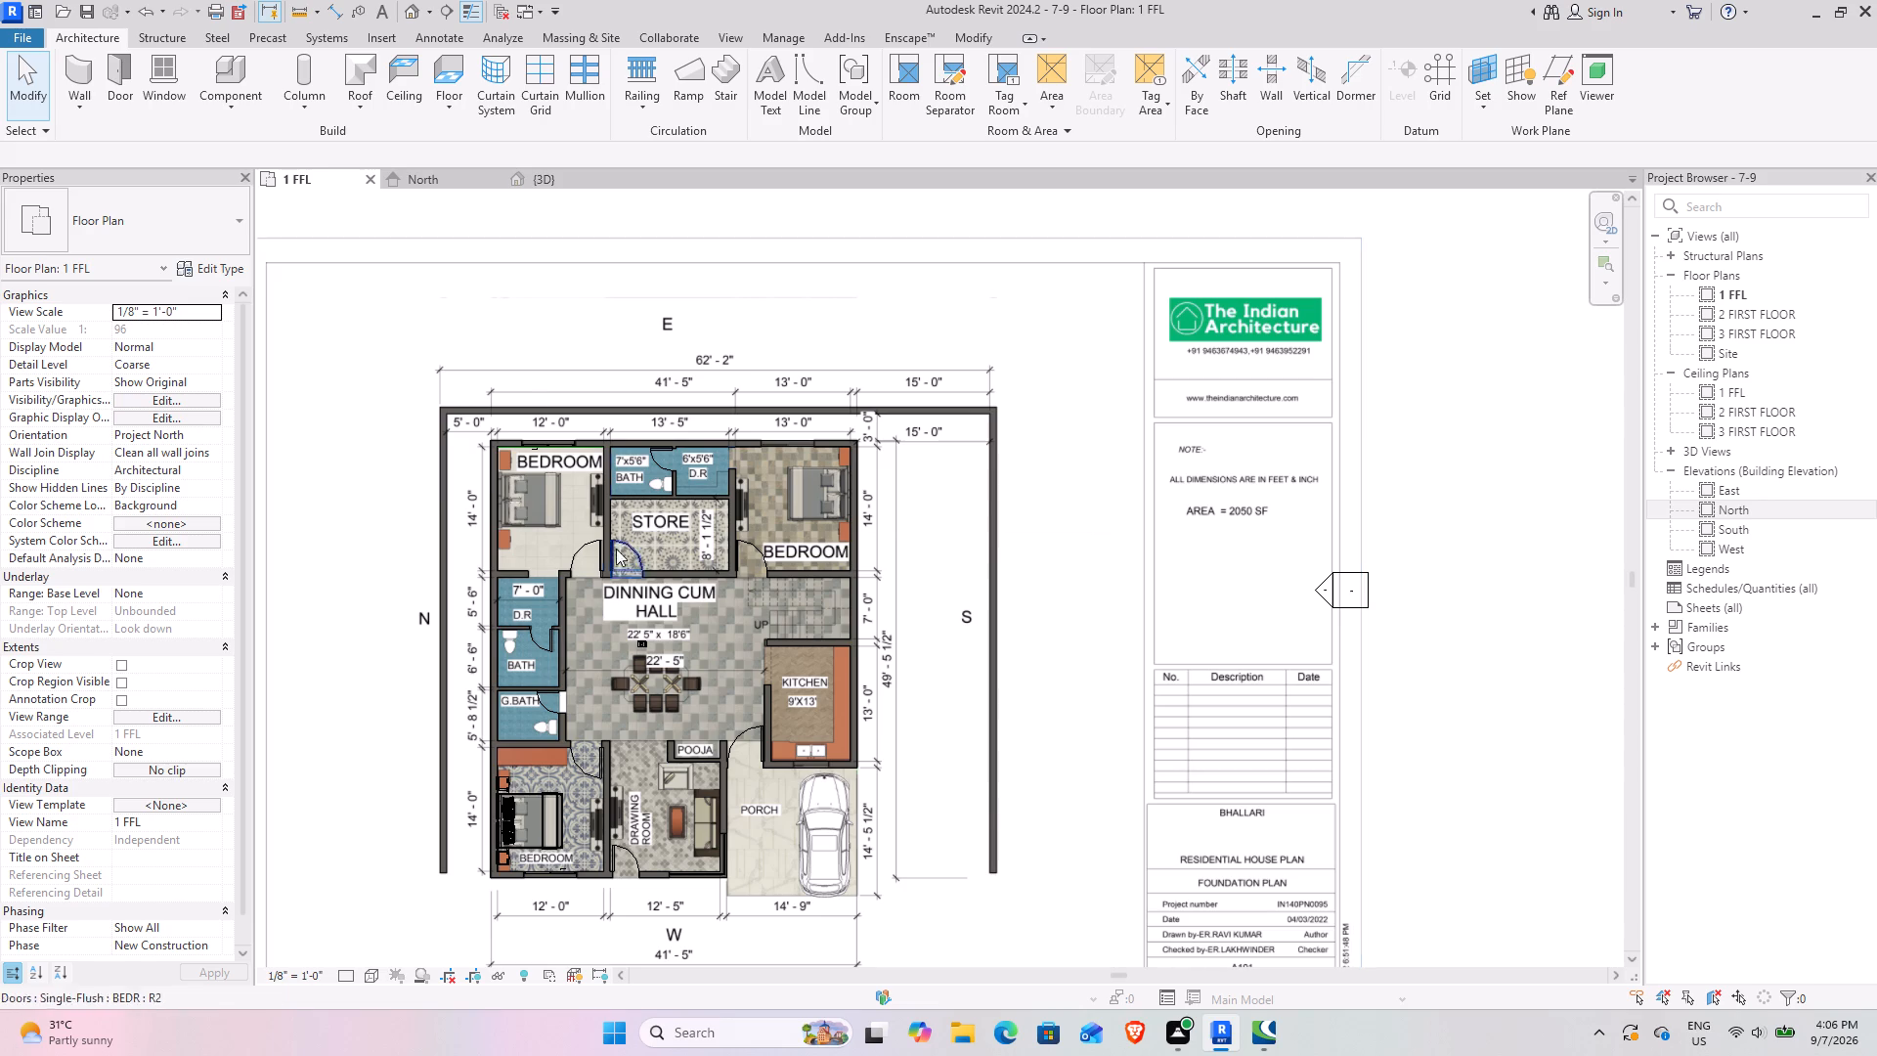
left_click(532, 170)
scroll(667, 699, "up", 7)
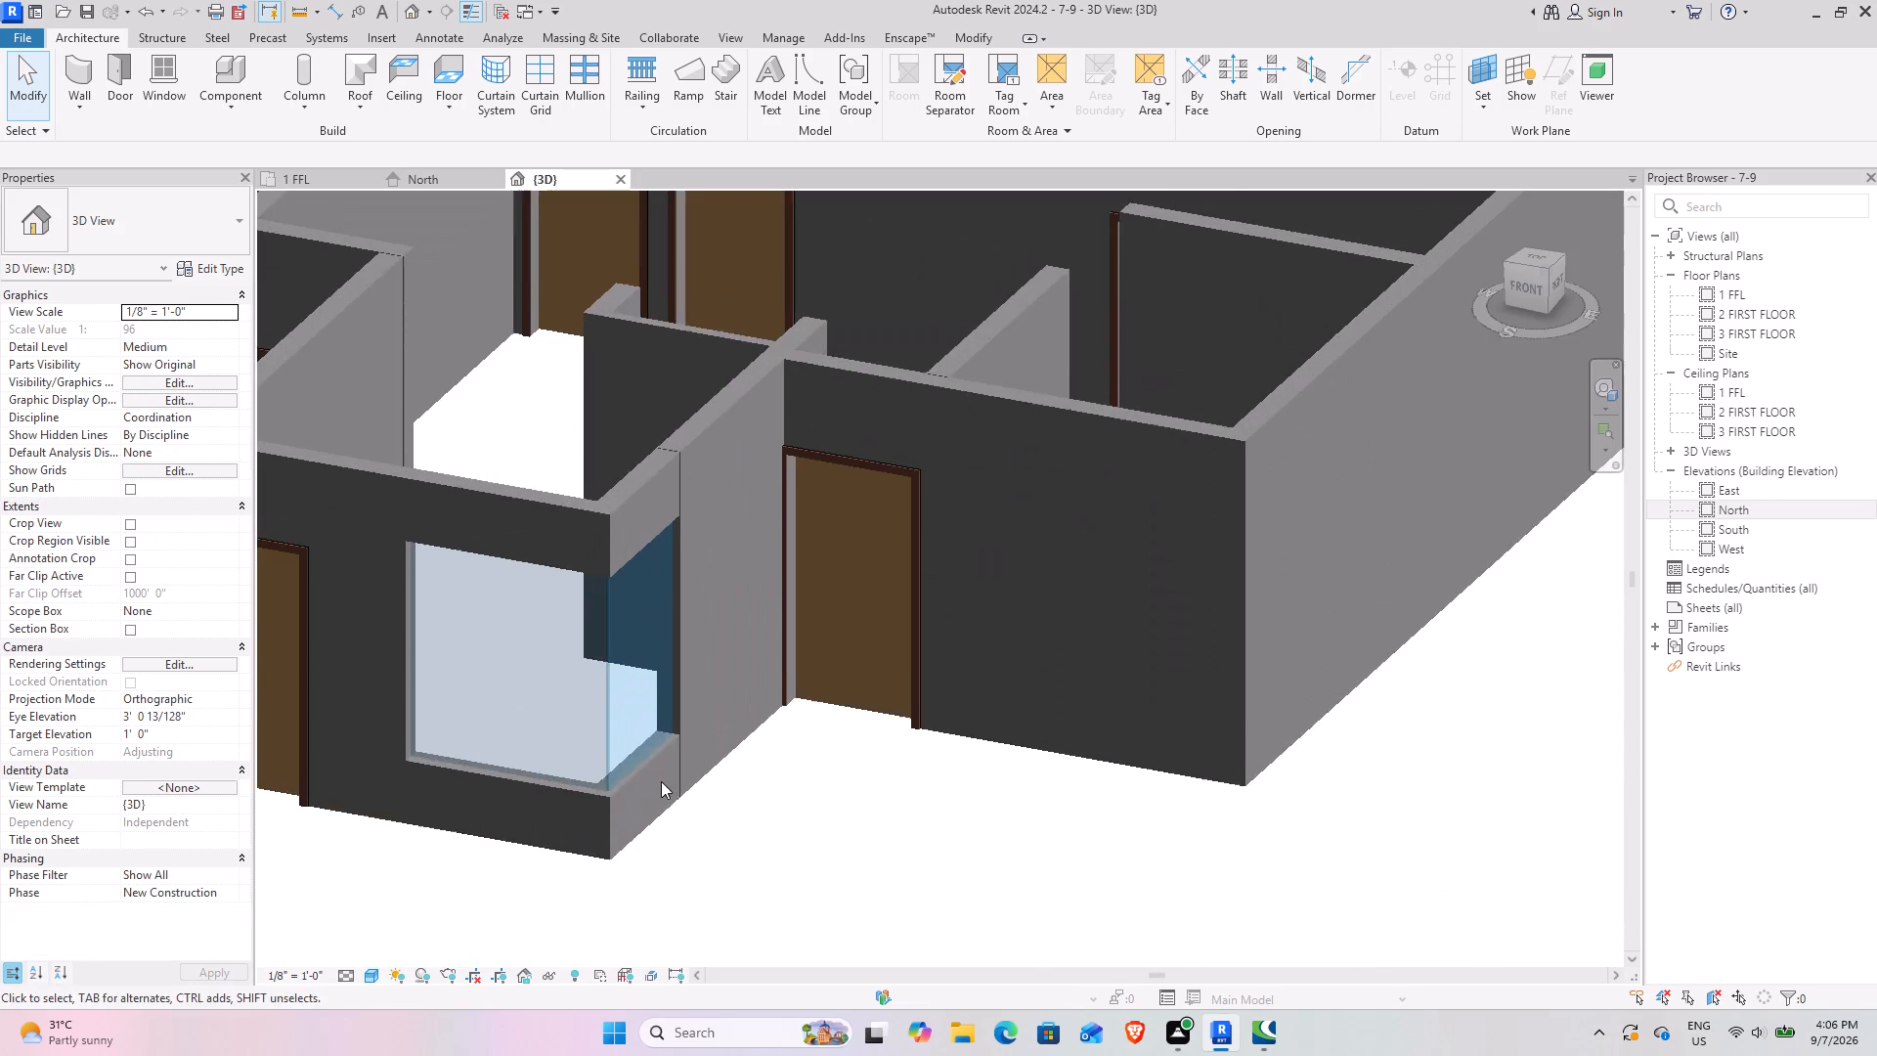
middle_click_drag(643, 784, 520, 835, "shift")
scroll(578, 804, "up", 2)
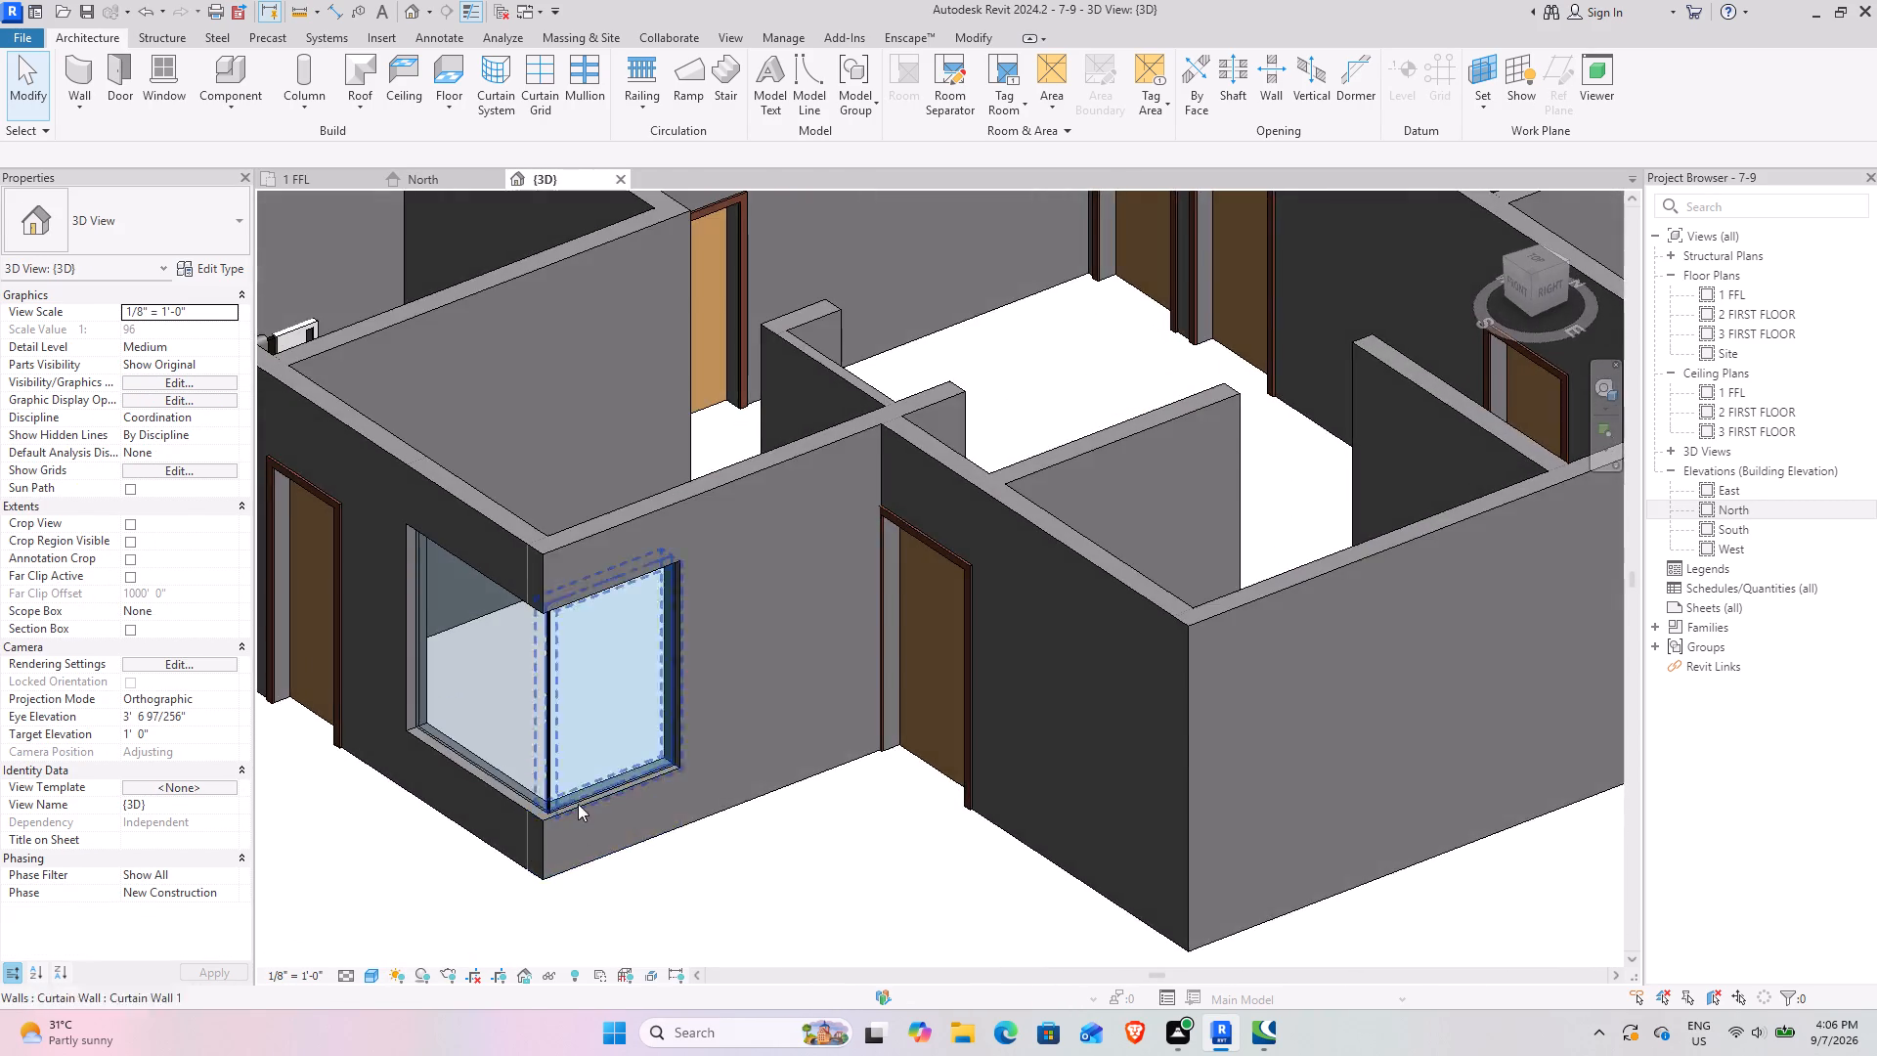
scroll(578, 804, "up", 2)
middle_click_drag(507, 844, 612, 865, "shift")
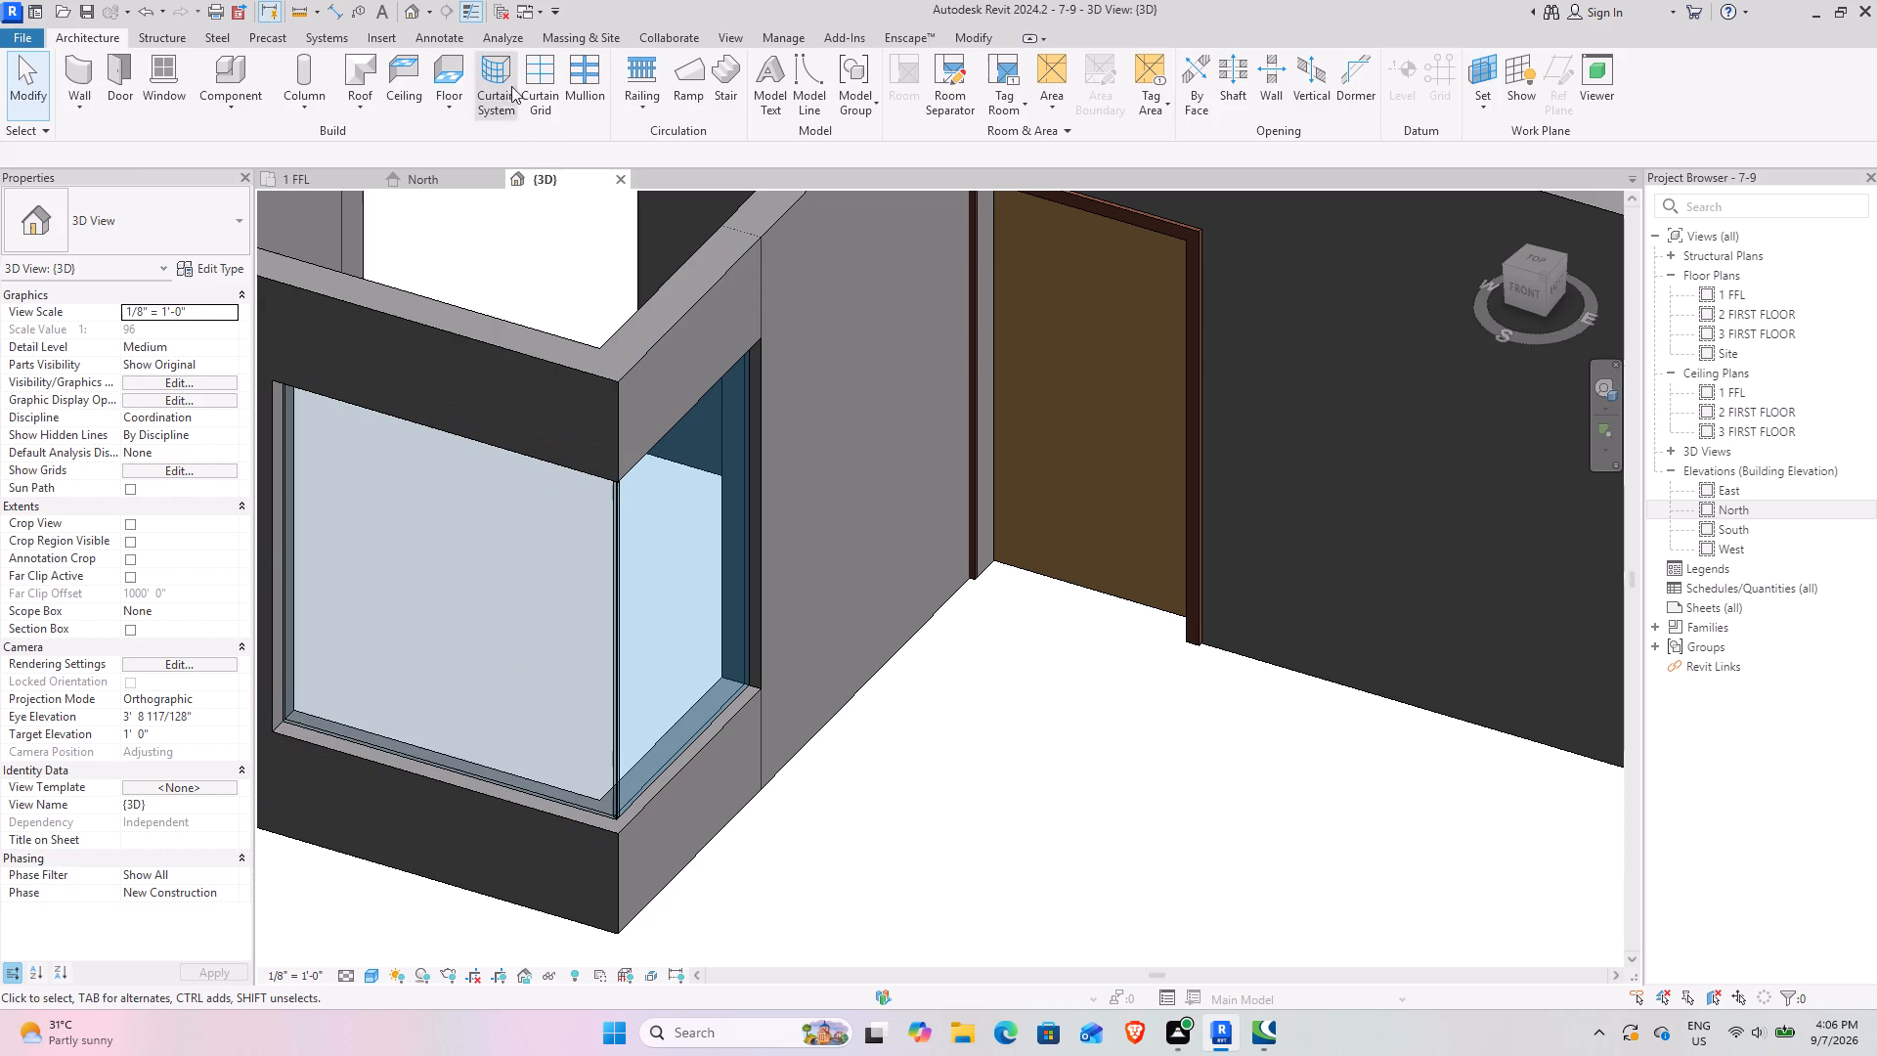
left_click(520, 76)
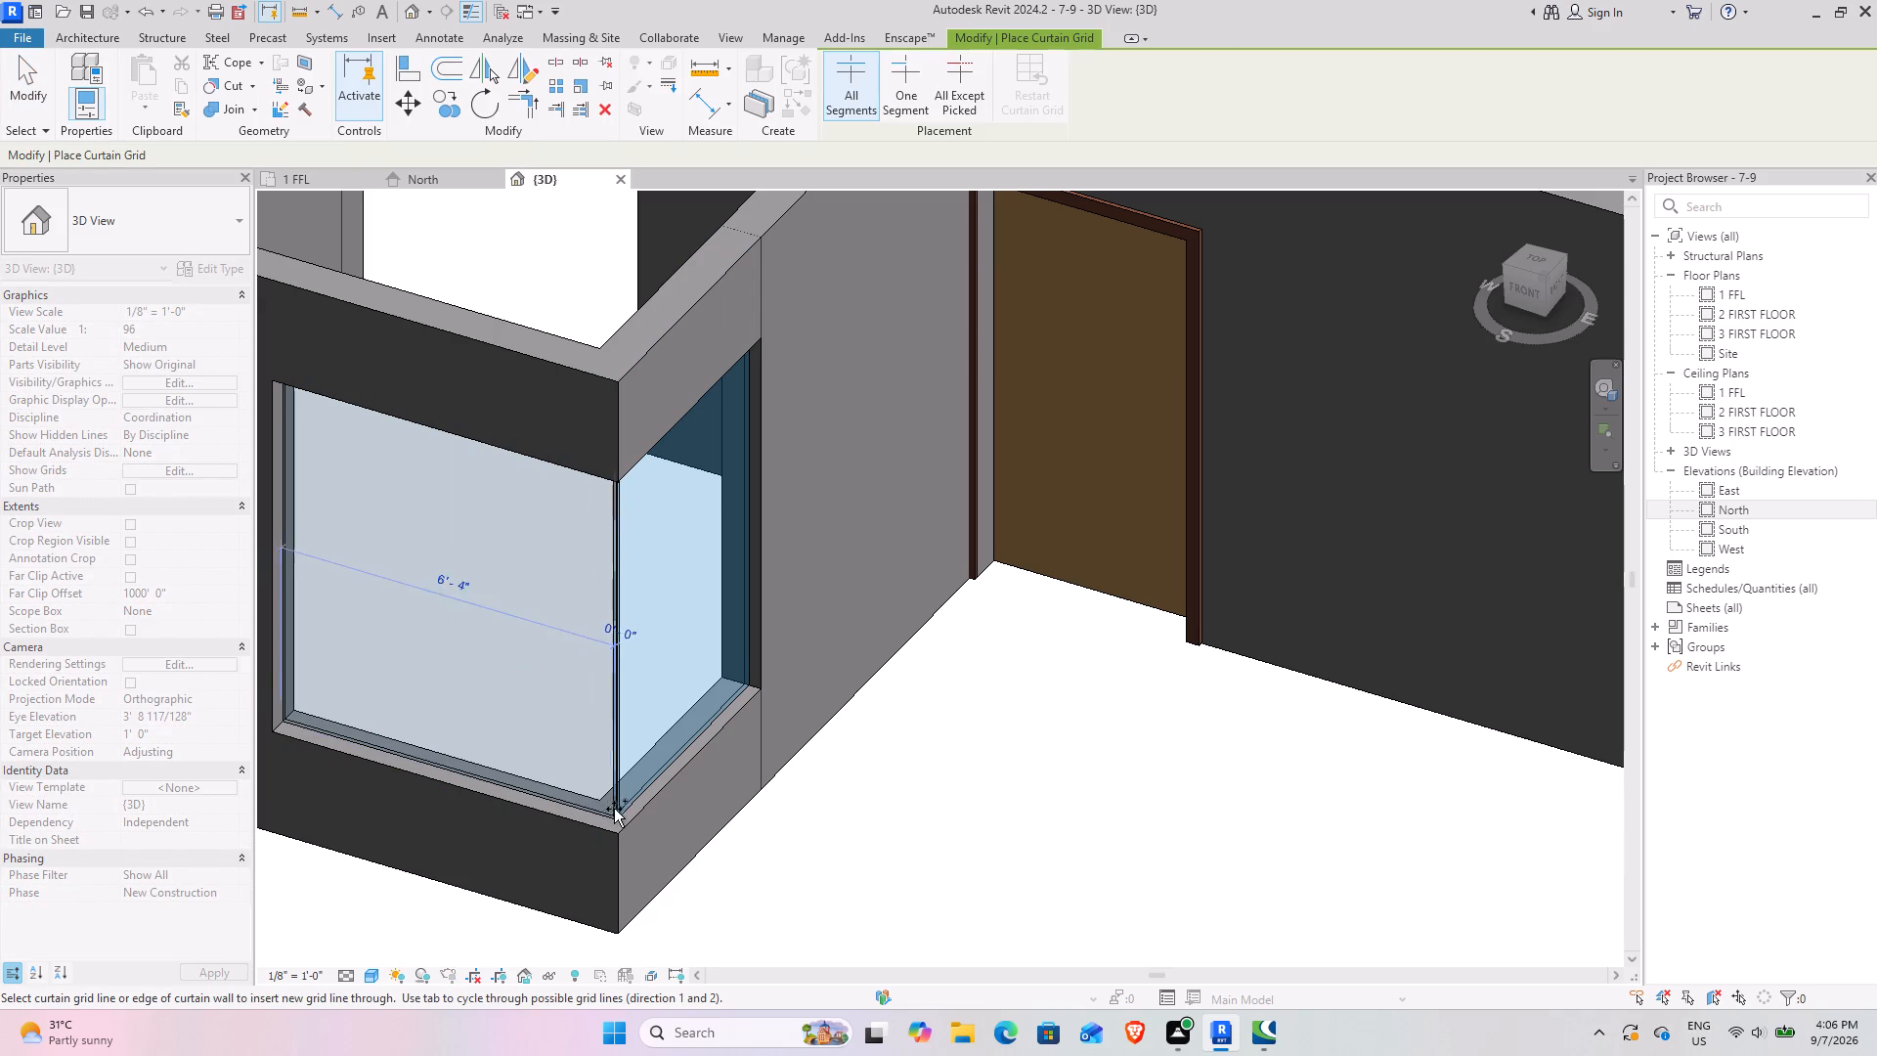
scroll(607, 814, "up", 8)
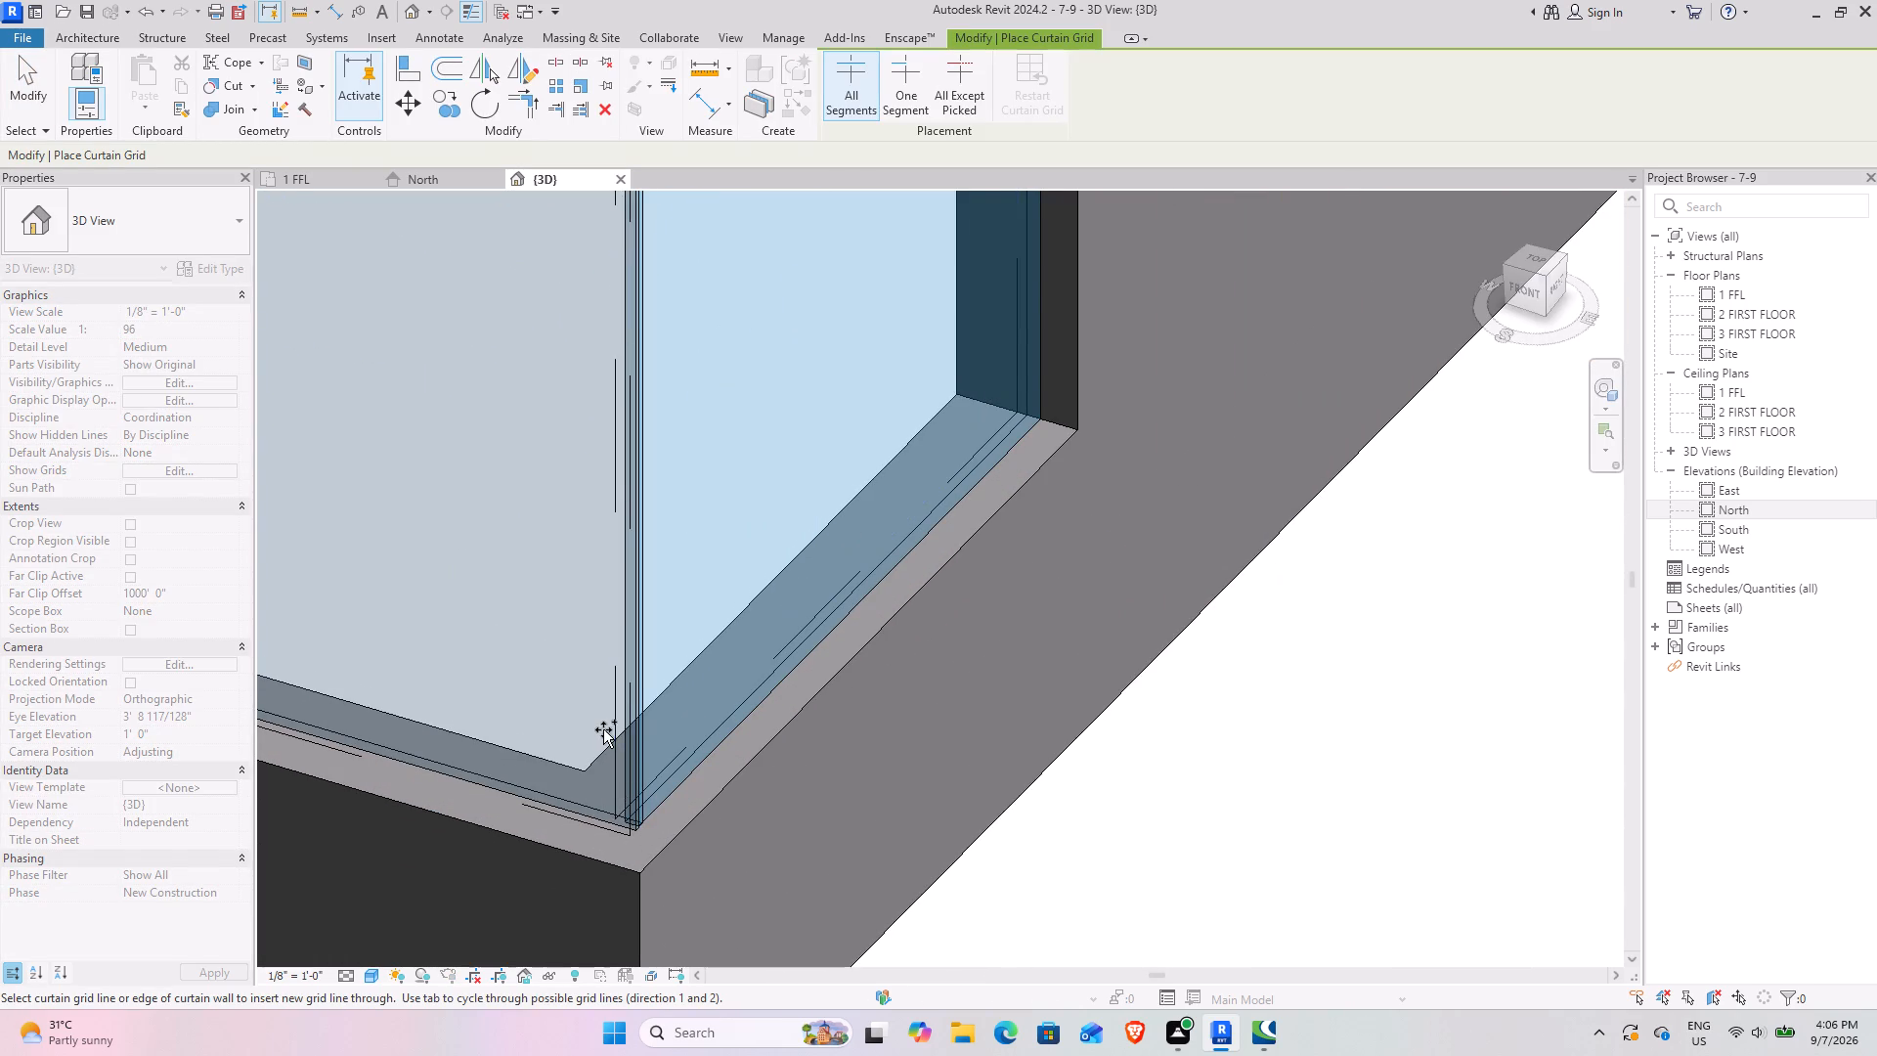
scroll(603, 729, "down", 9)
middle_click_drag(567, 711, 730, 843)
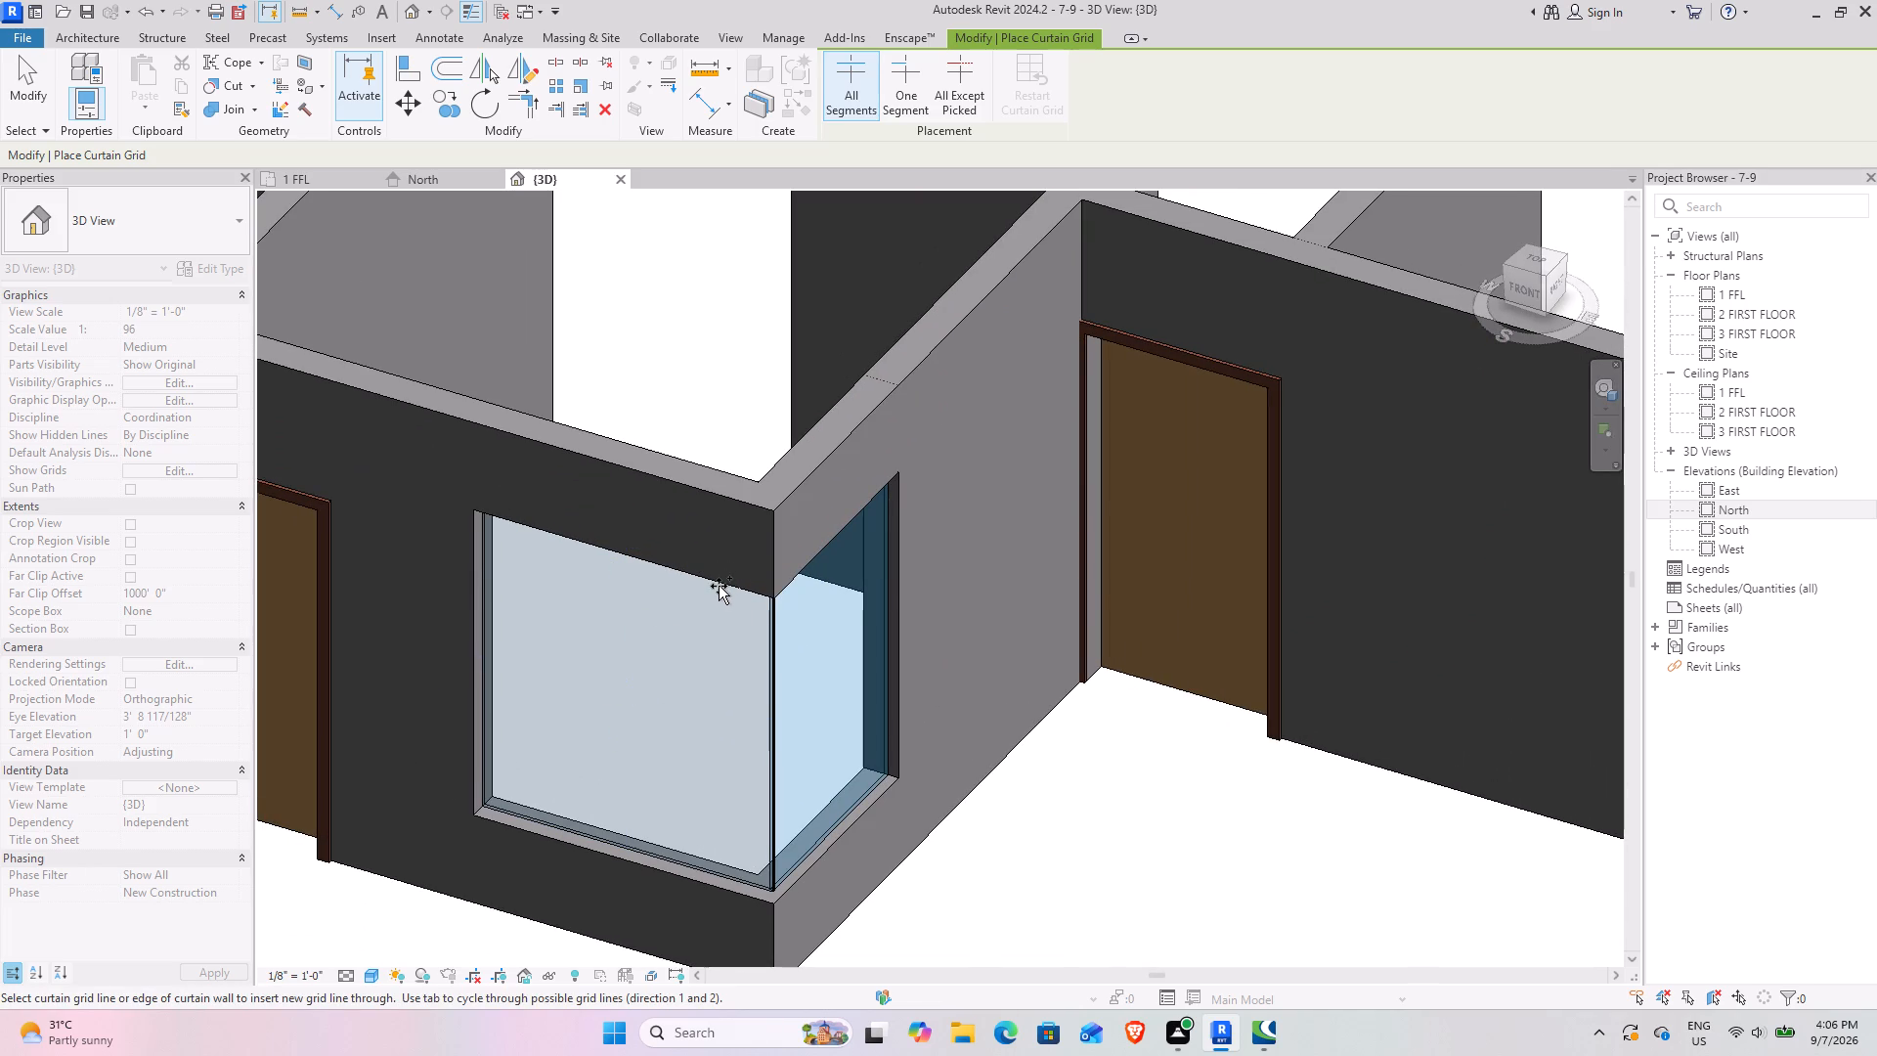
middle_click_drag(698, 656, 786, 513)
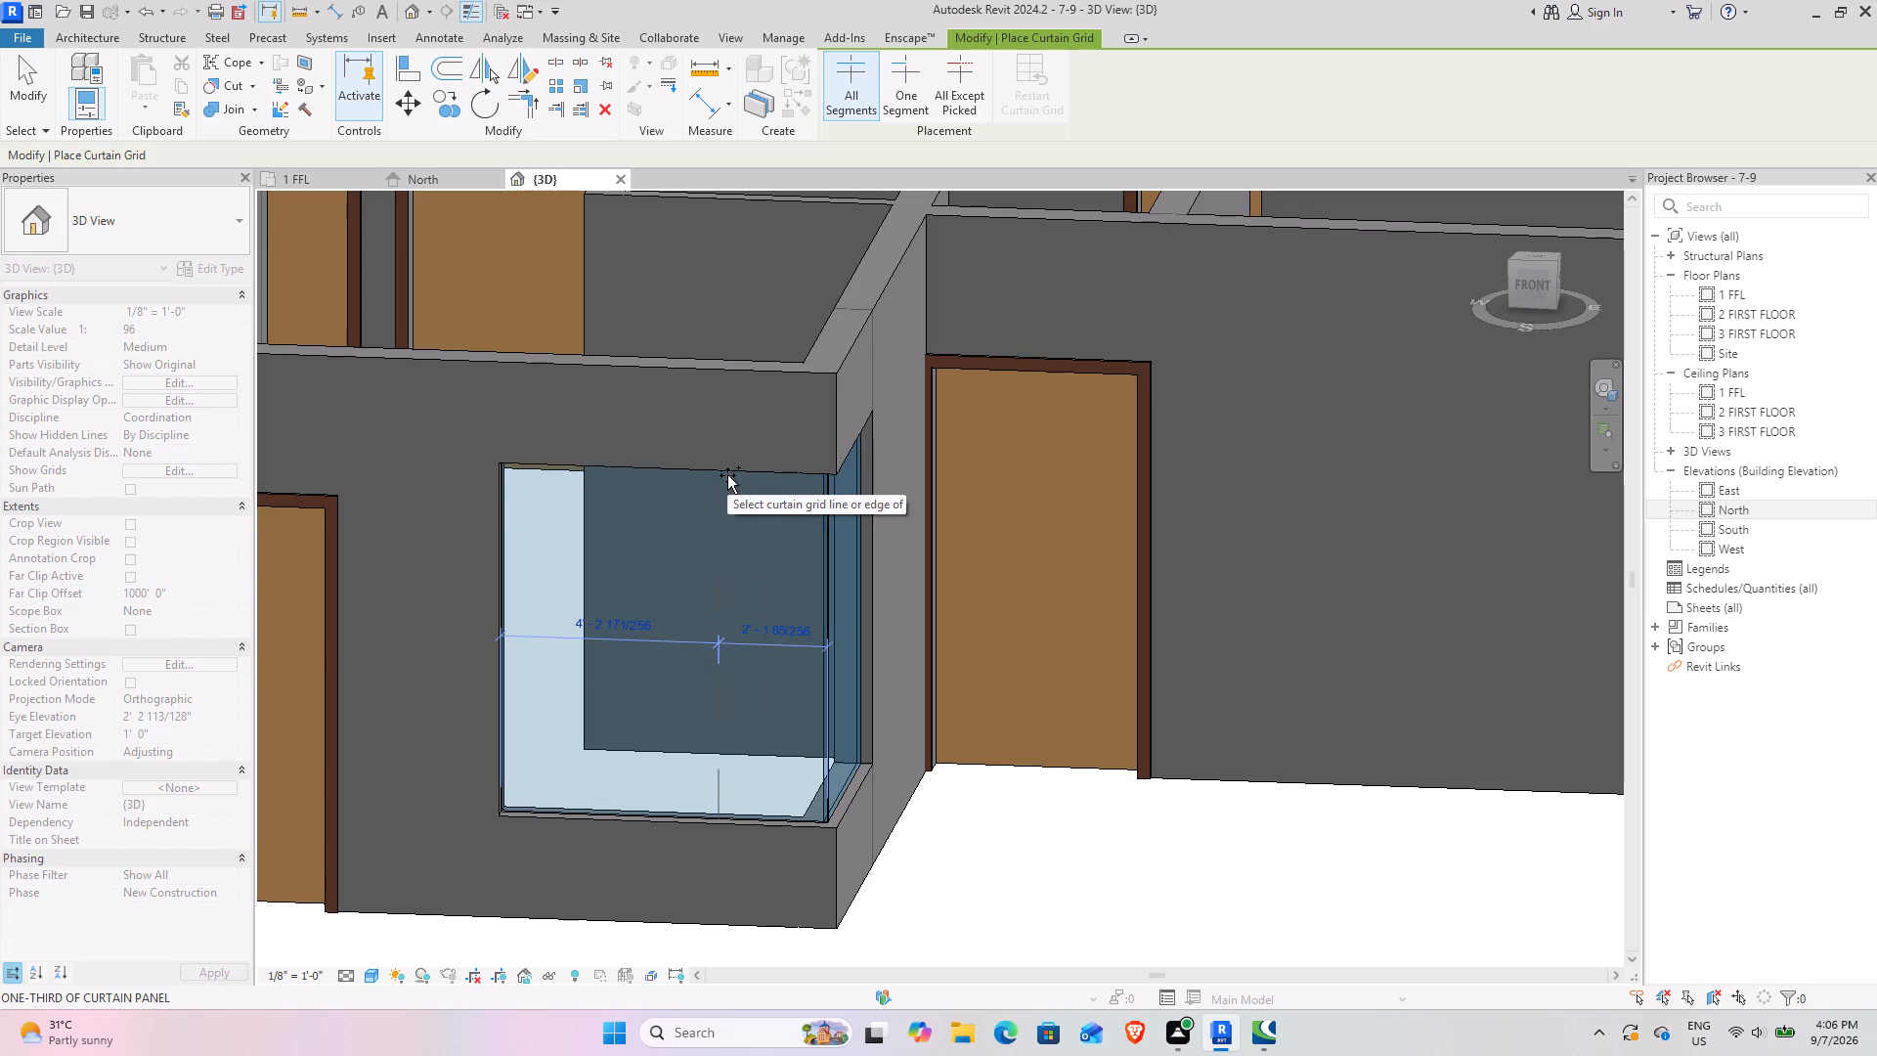
scroll(727, 475, "up", 3)
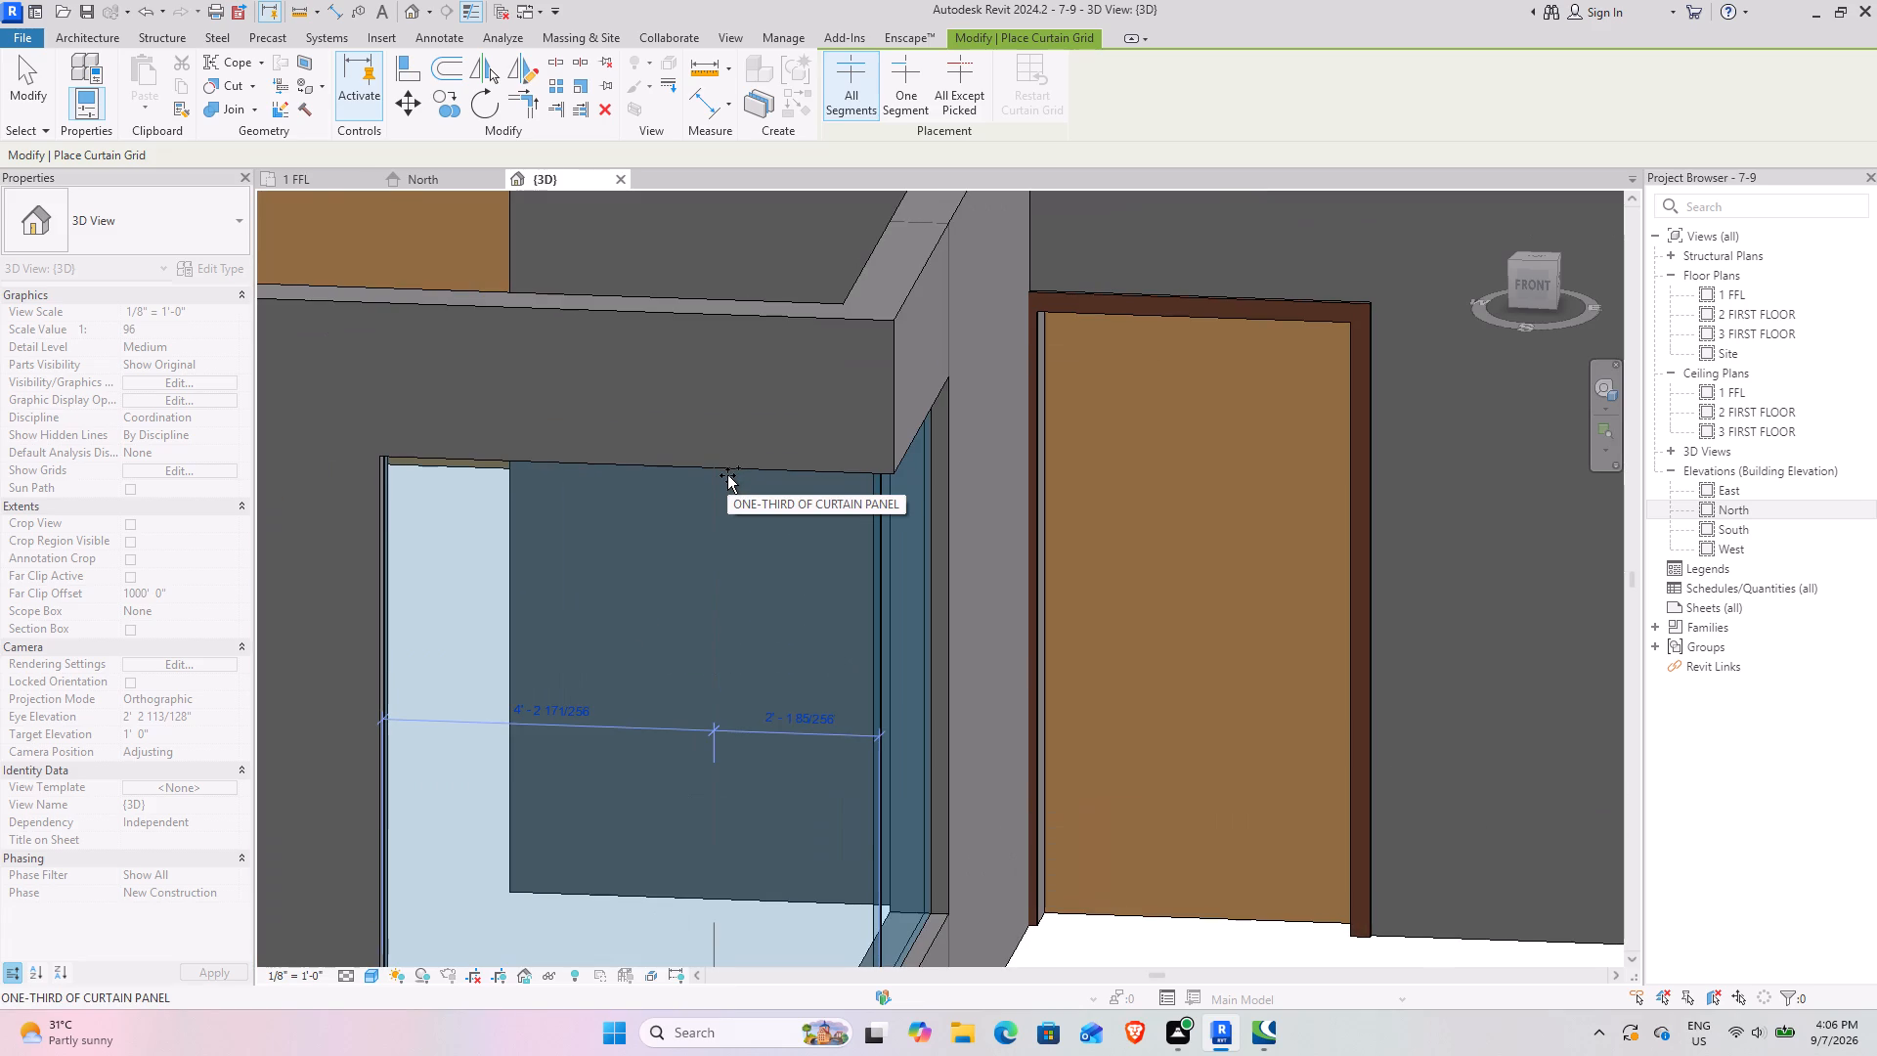
left_click(727, 475)
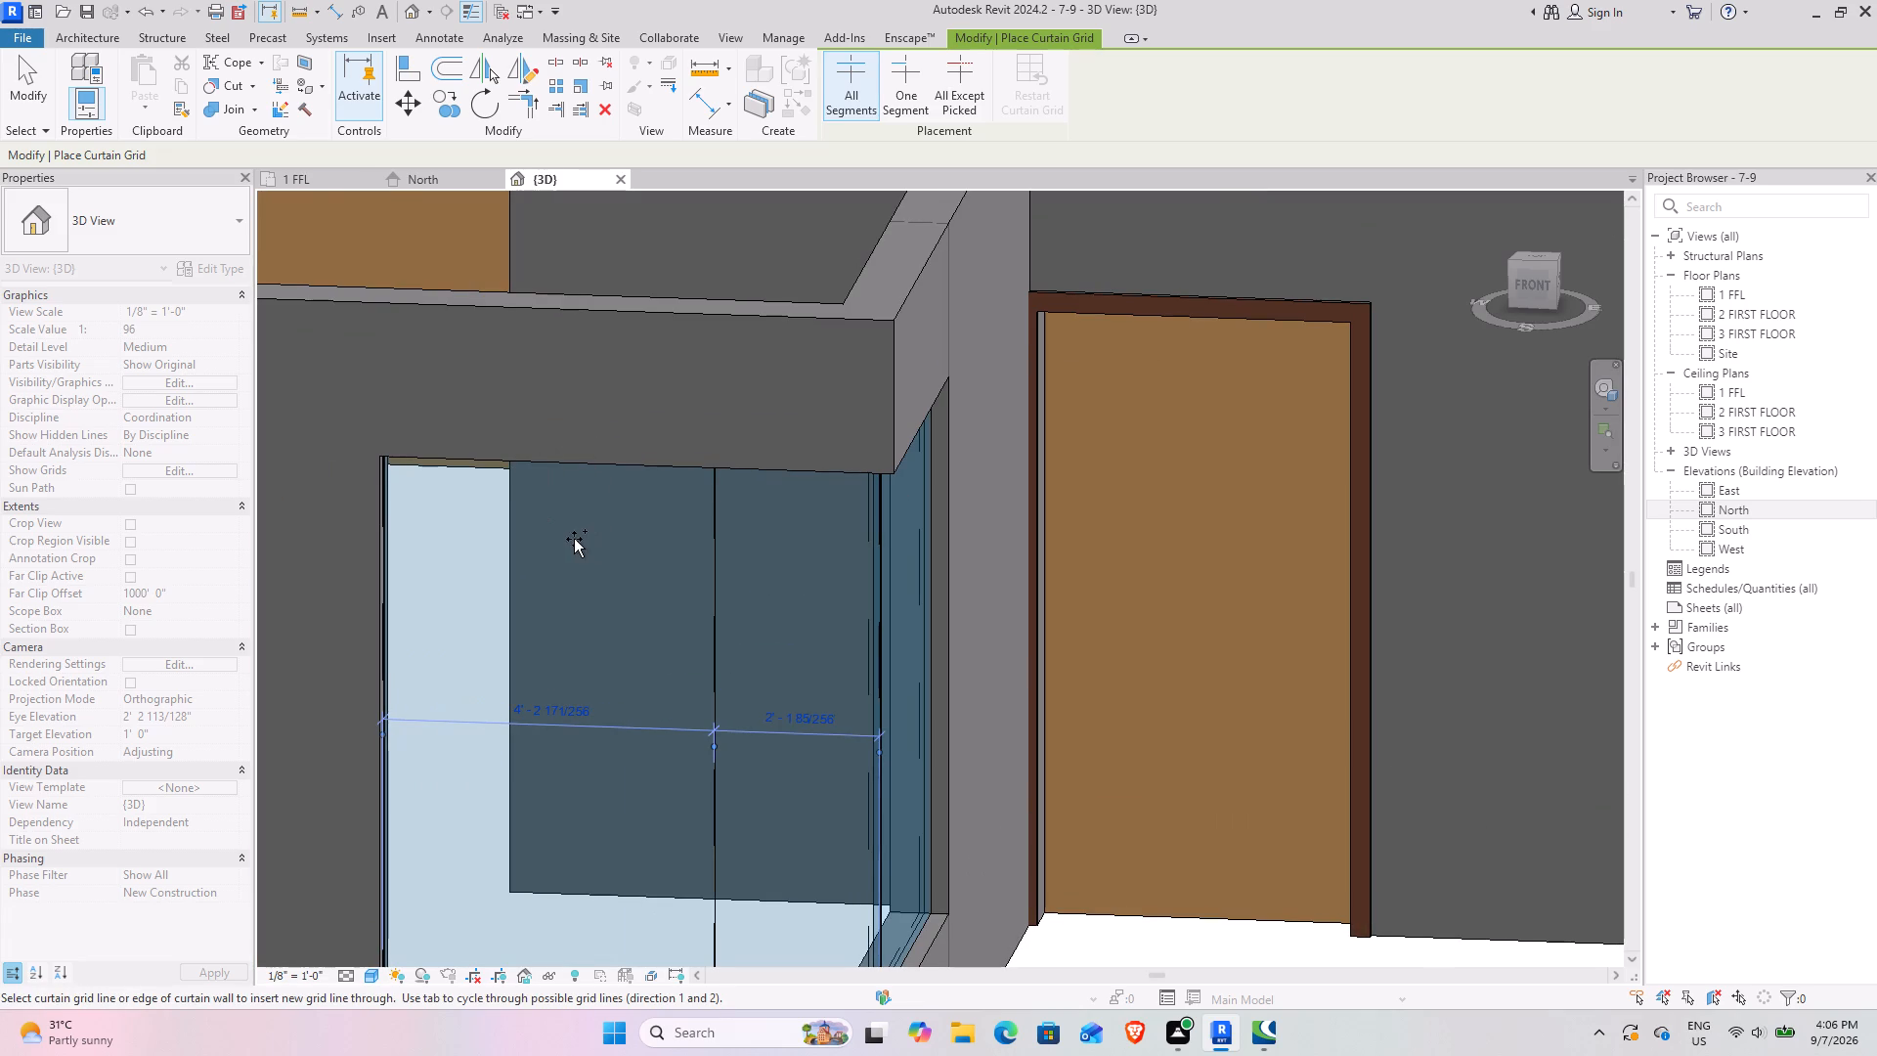
middle_click_drag(574, 539, 443, 399)
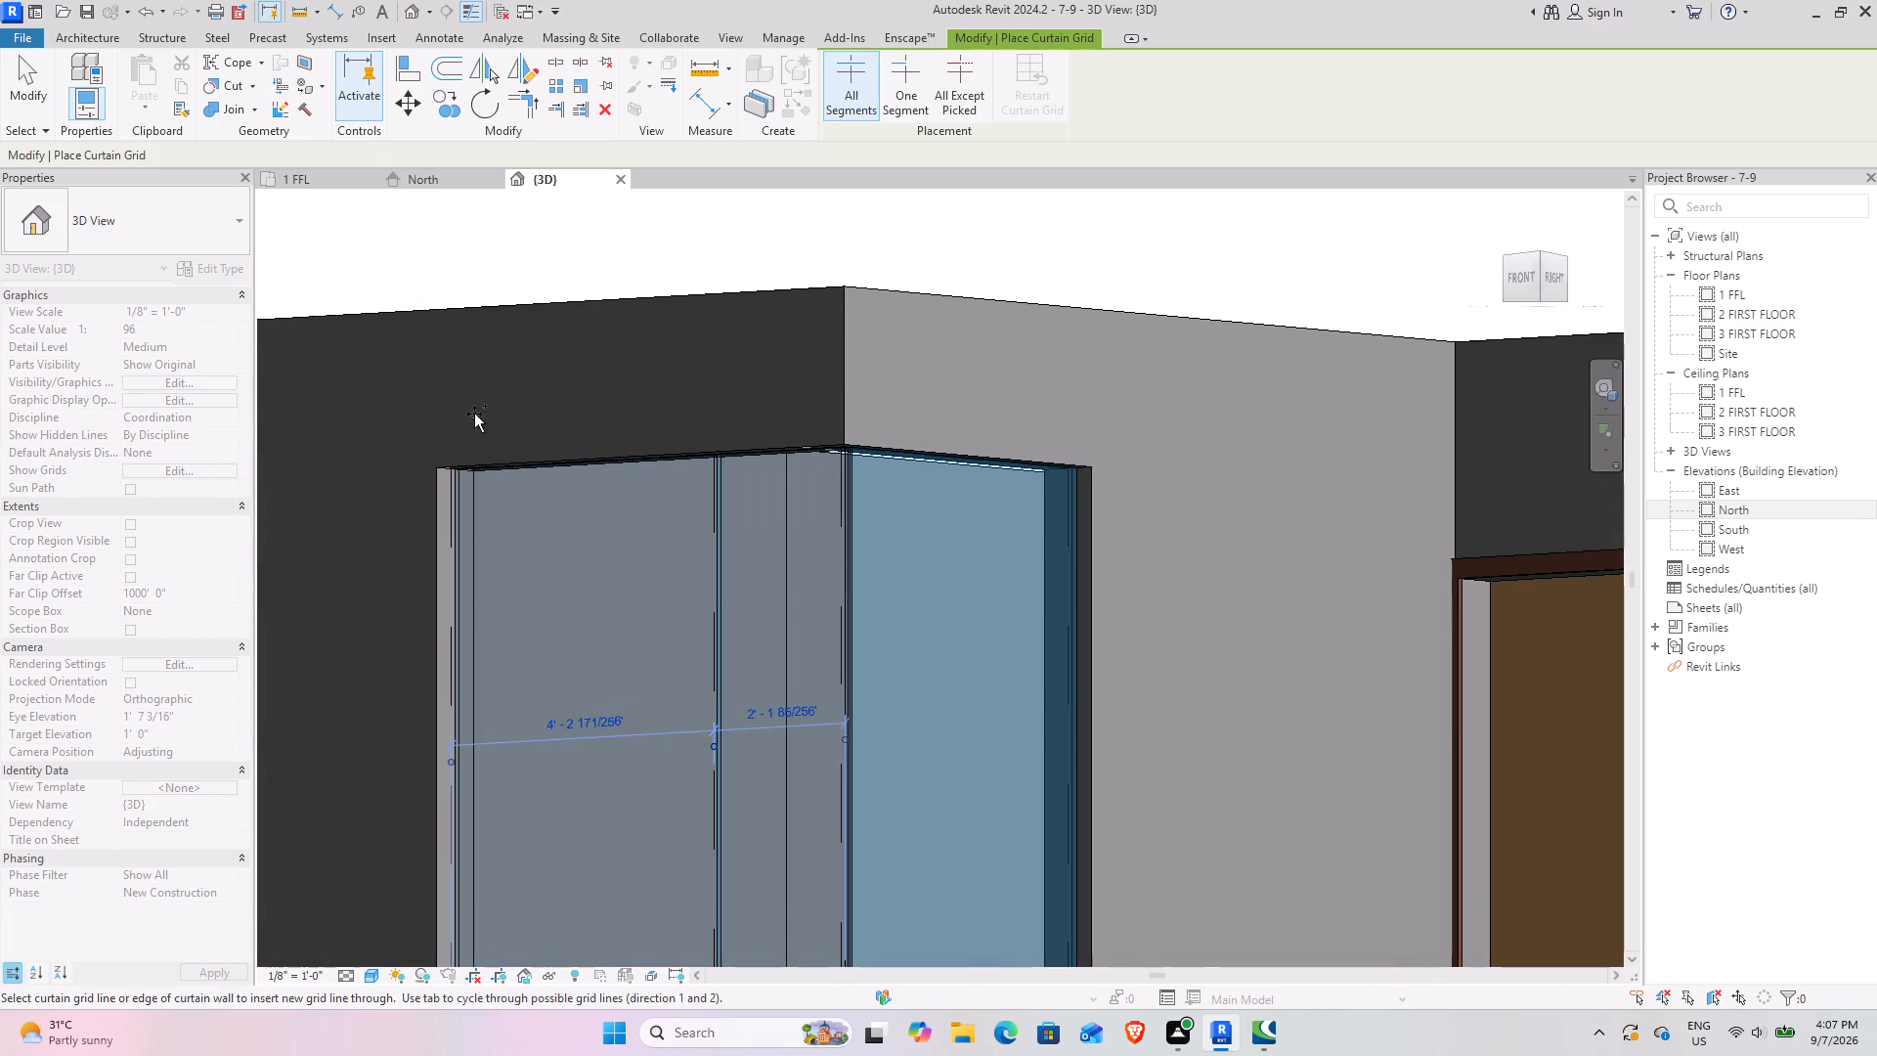
left_click(575, 464)
Divide the adjoining side face of the corner glazing into three equal panels of 1' 6 1/2" with two vertical curtain grid lines.
scroll(690, 559, "down", 3)
middle_click_drag(800, 576, 699, 580, "shift")
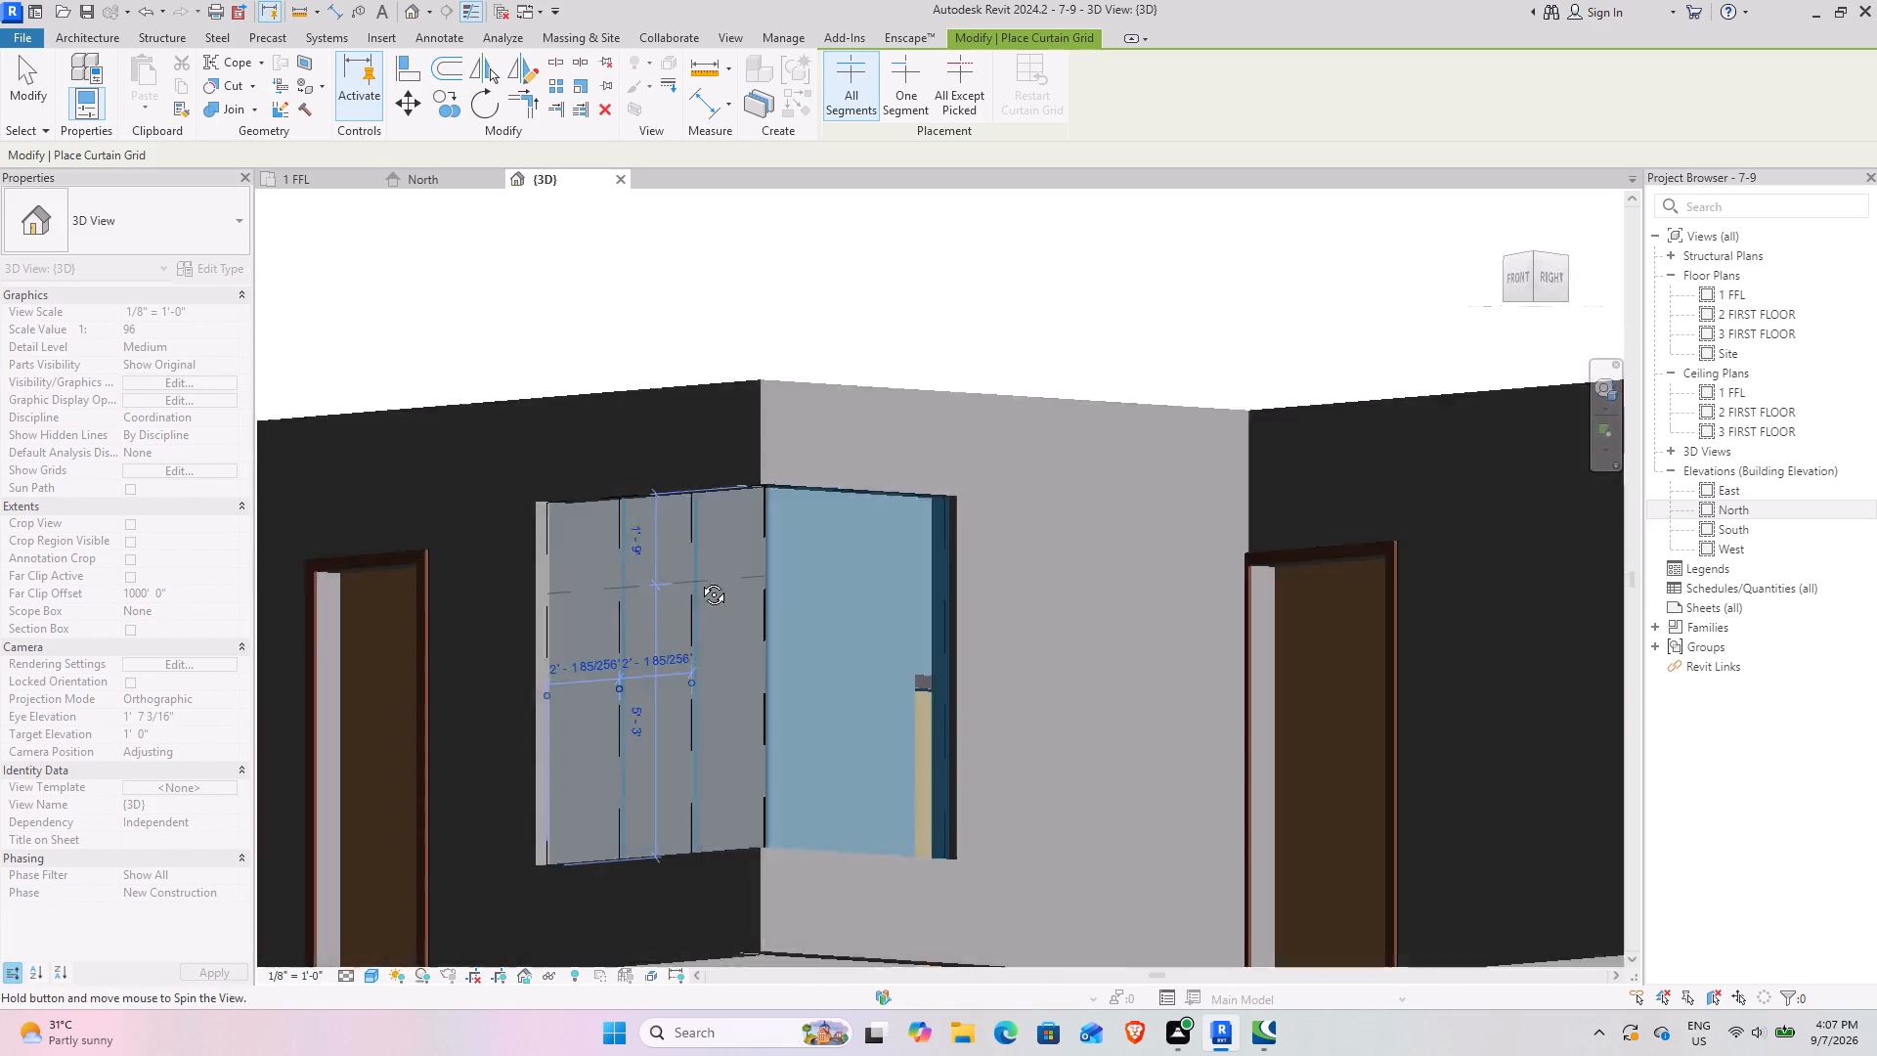
middle_click_drag(699, 580, 596, 609, "shift")
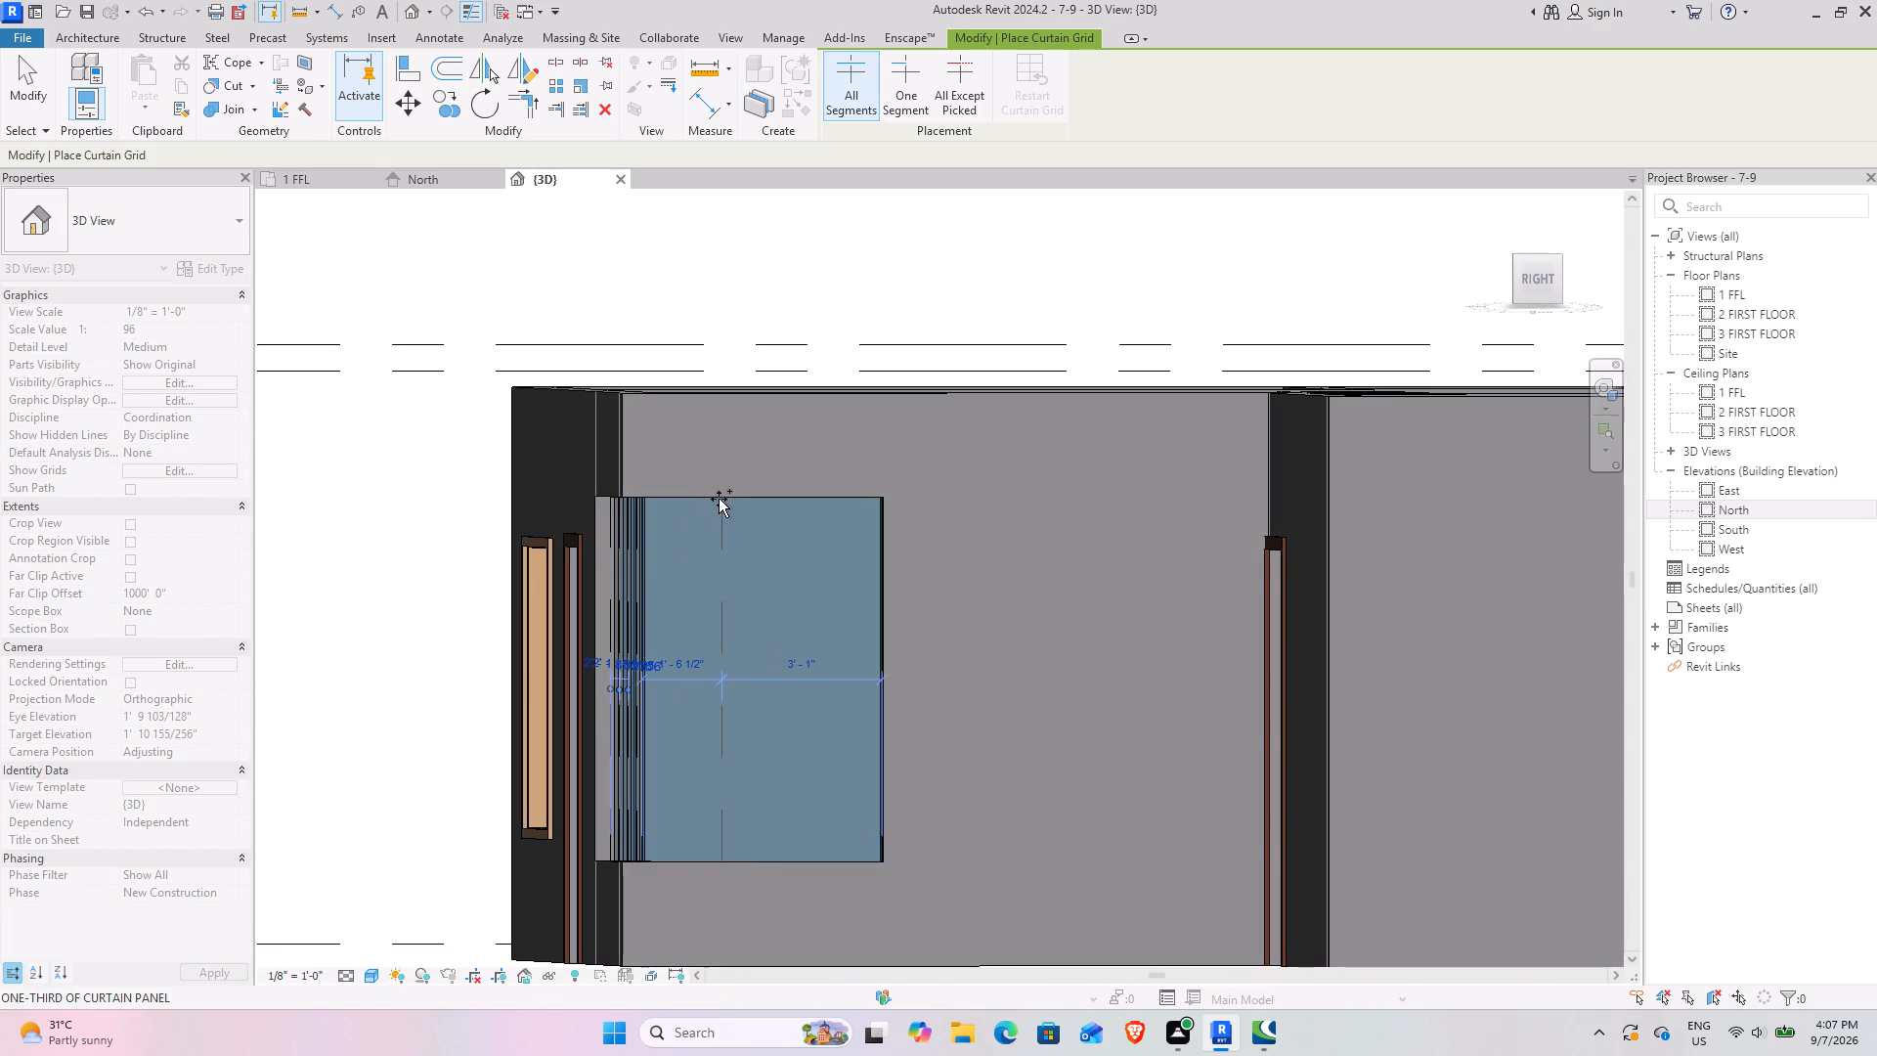
left_click(719, 499)
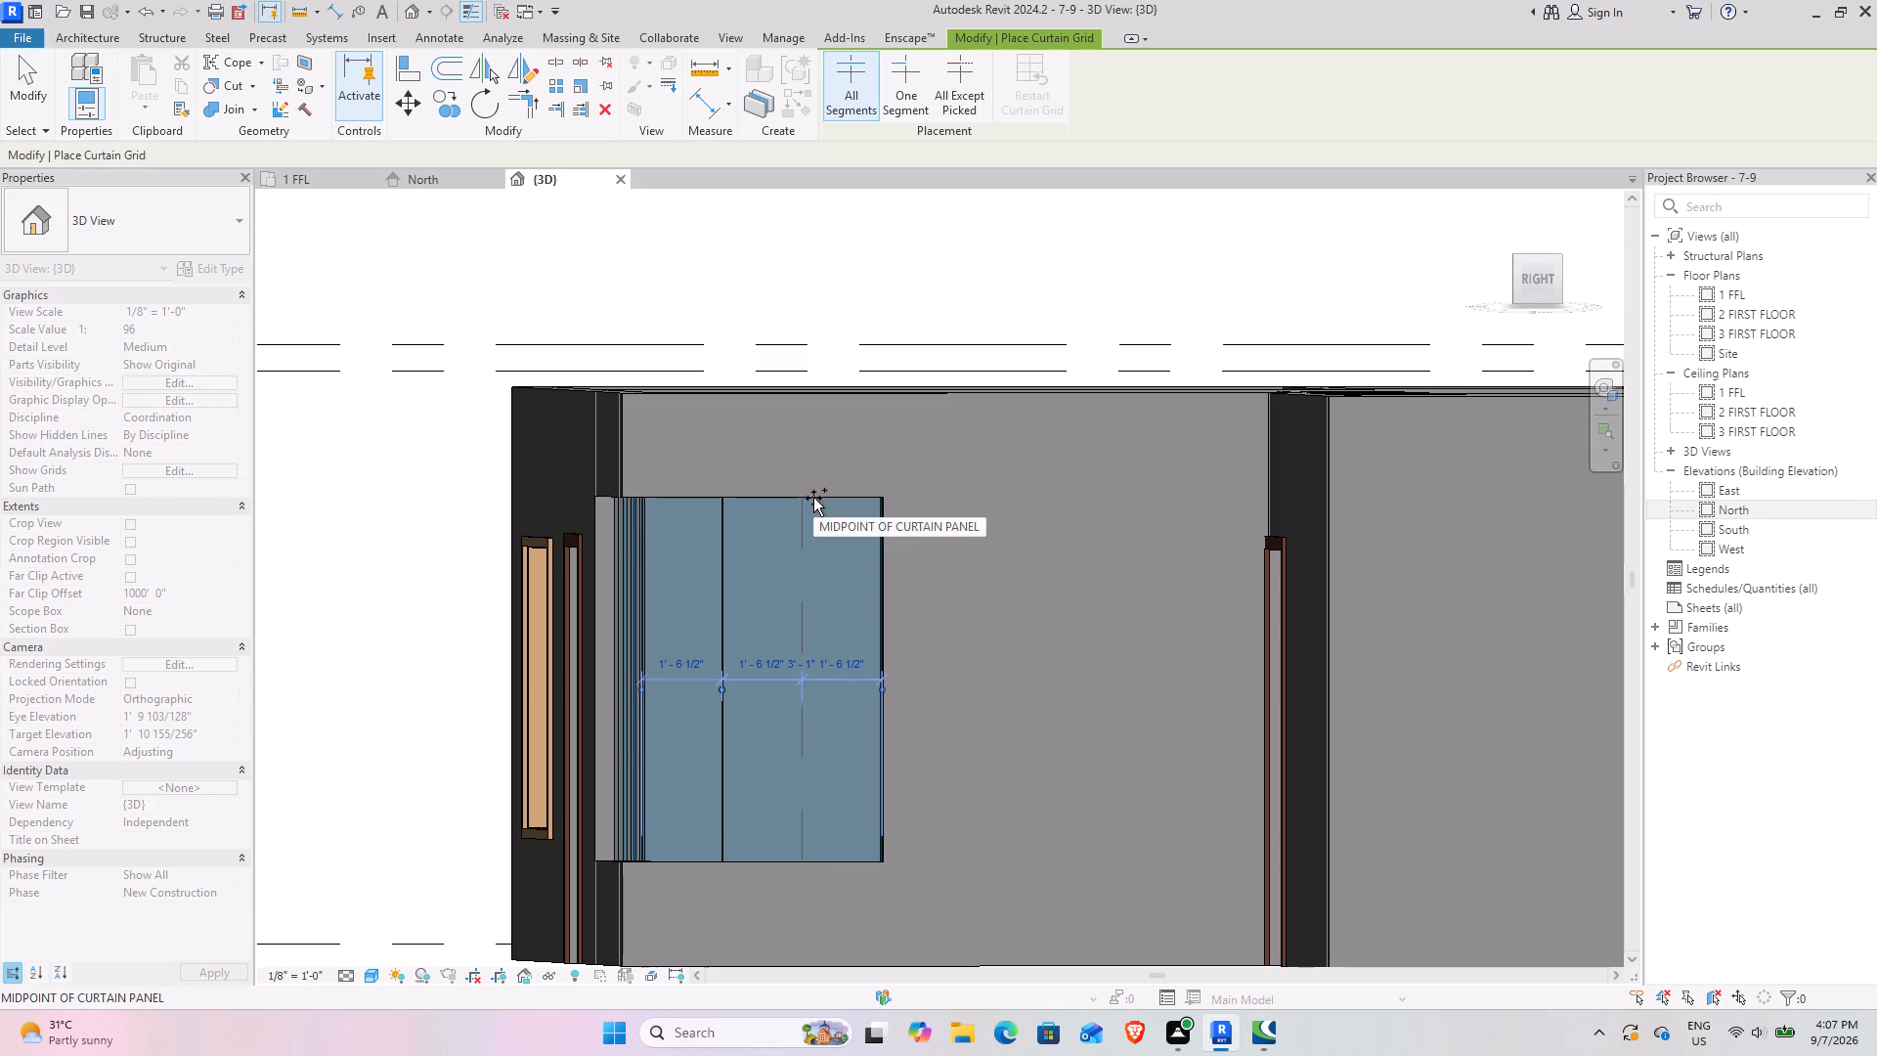
left_click(813, 498)
Place one more curtain grid line on the front glazing at its lower outer corner, and finish placing grids.
scroll(586, 630, "down", 3)
middle_click_drag(592, 659, 900, 816, "shift")
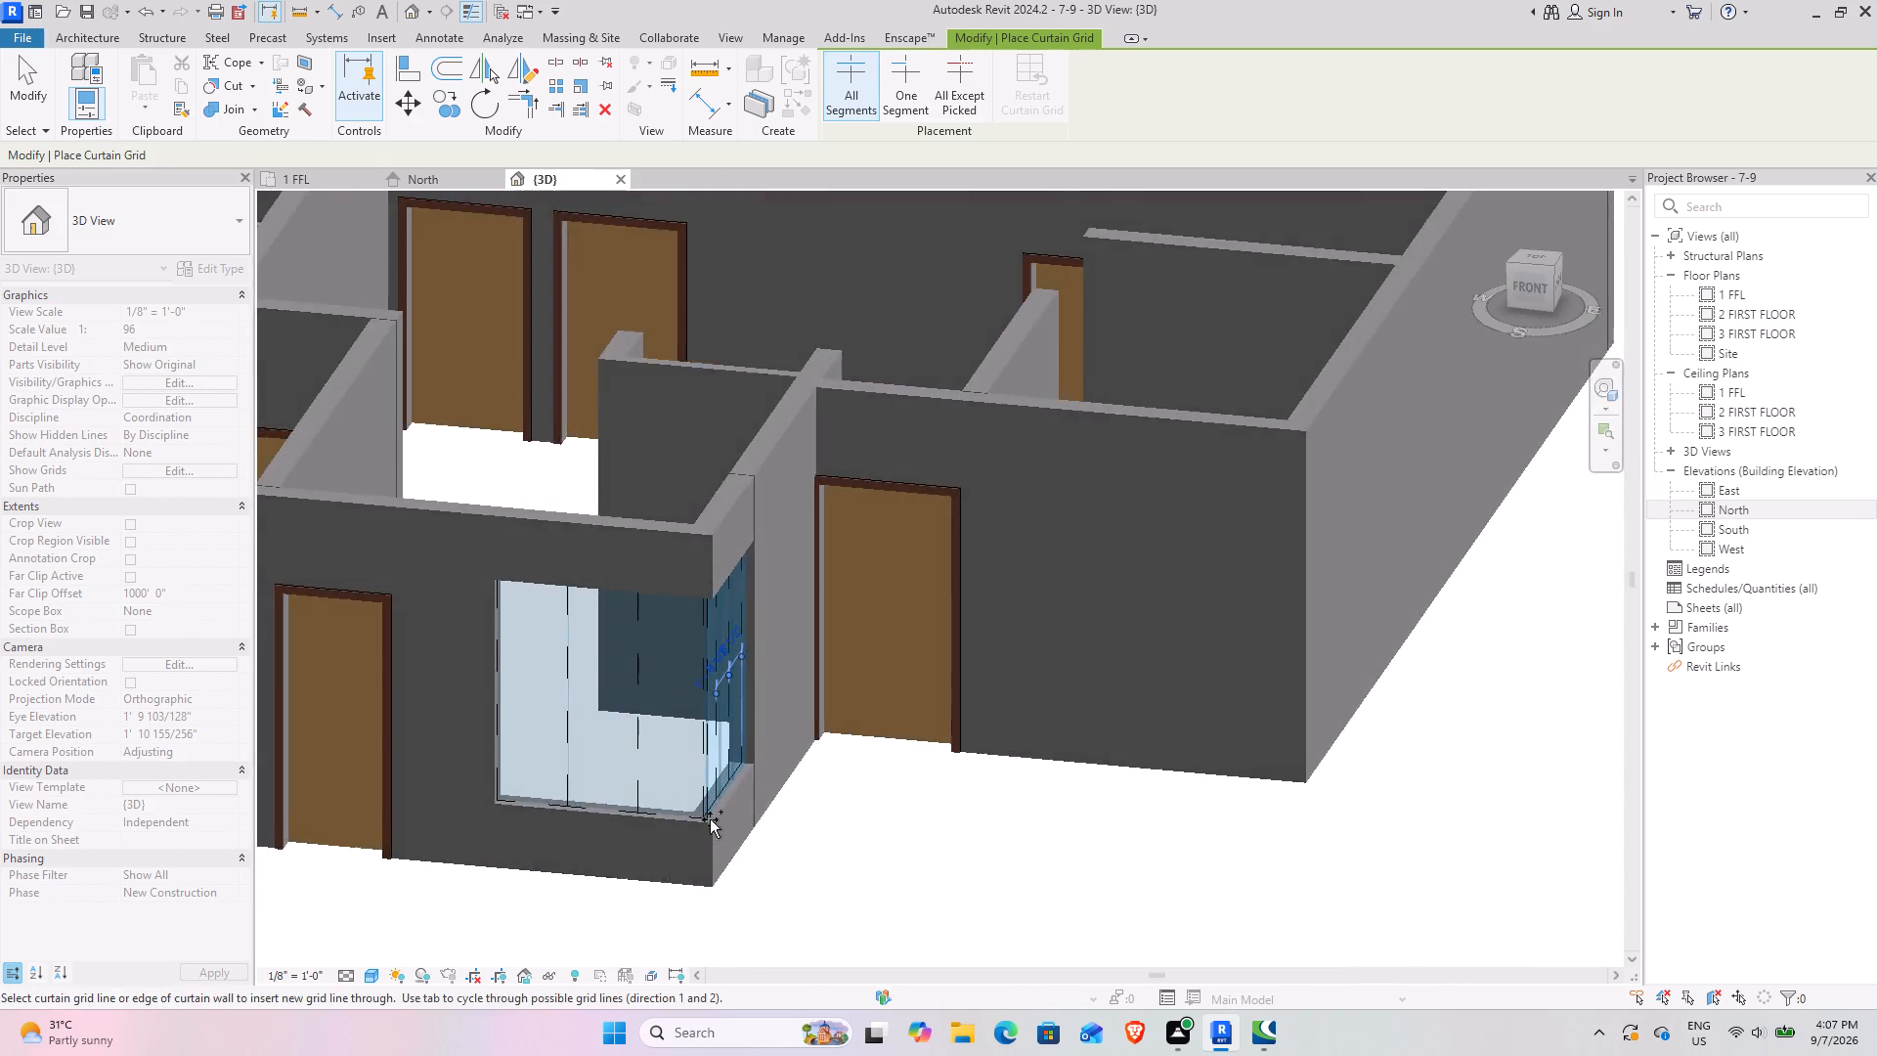
scroll(695, 819, "up", 16)
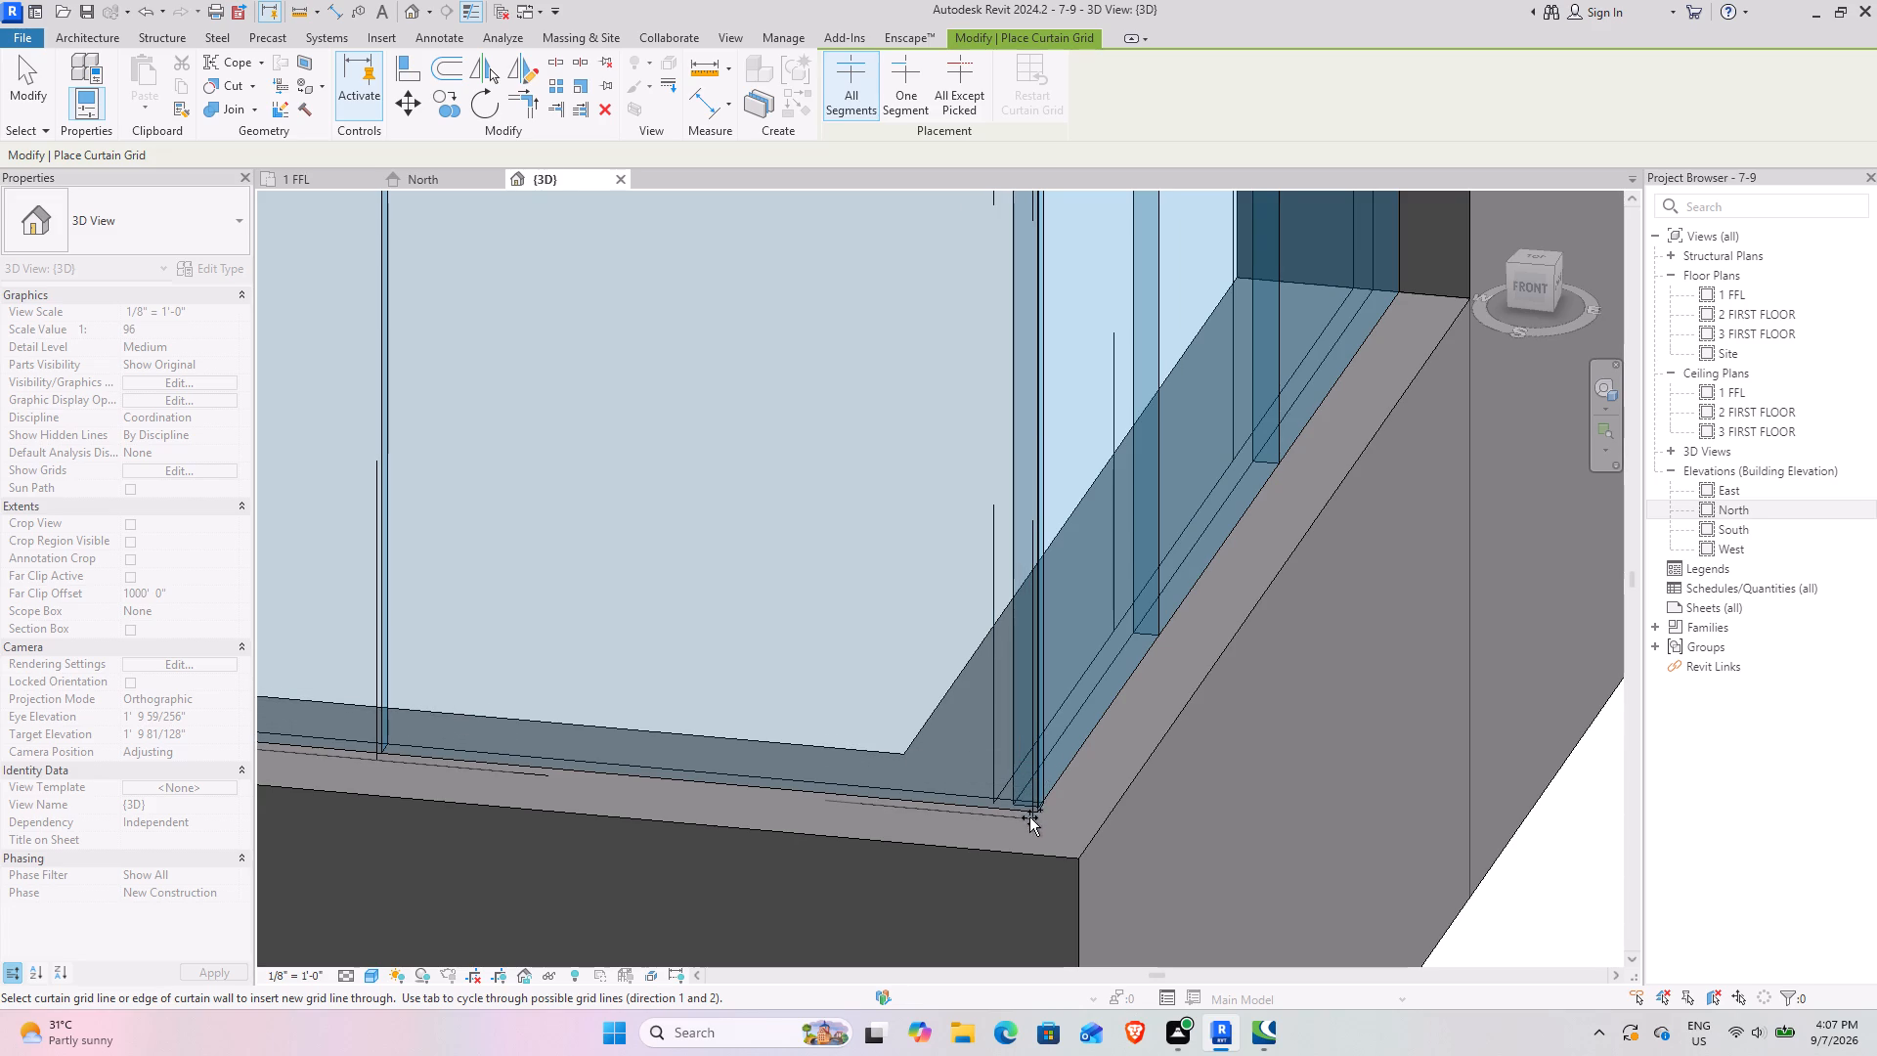
scroll(1019, 803, "up", 9)
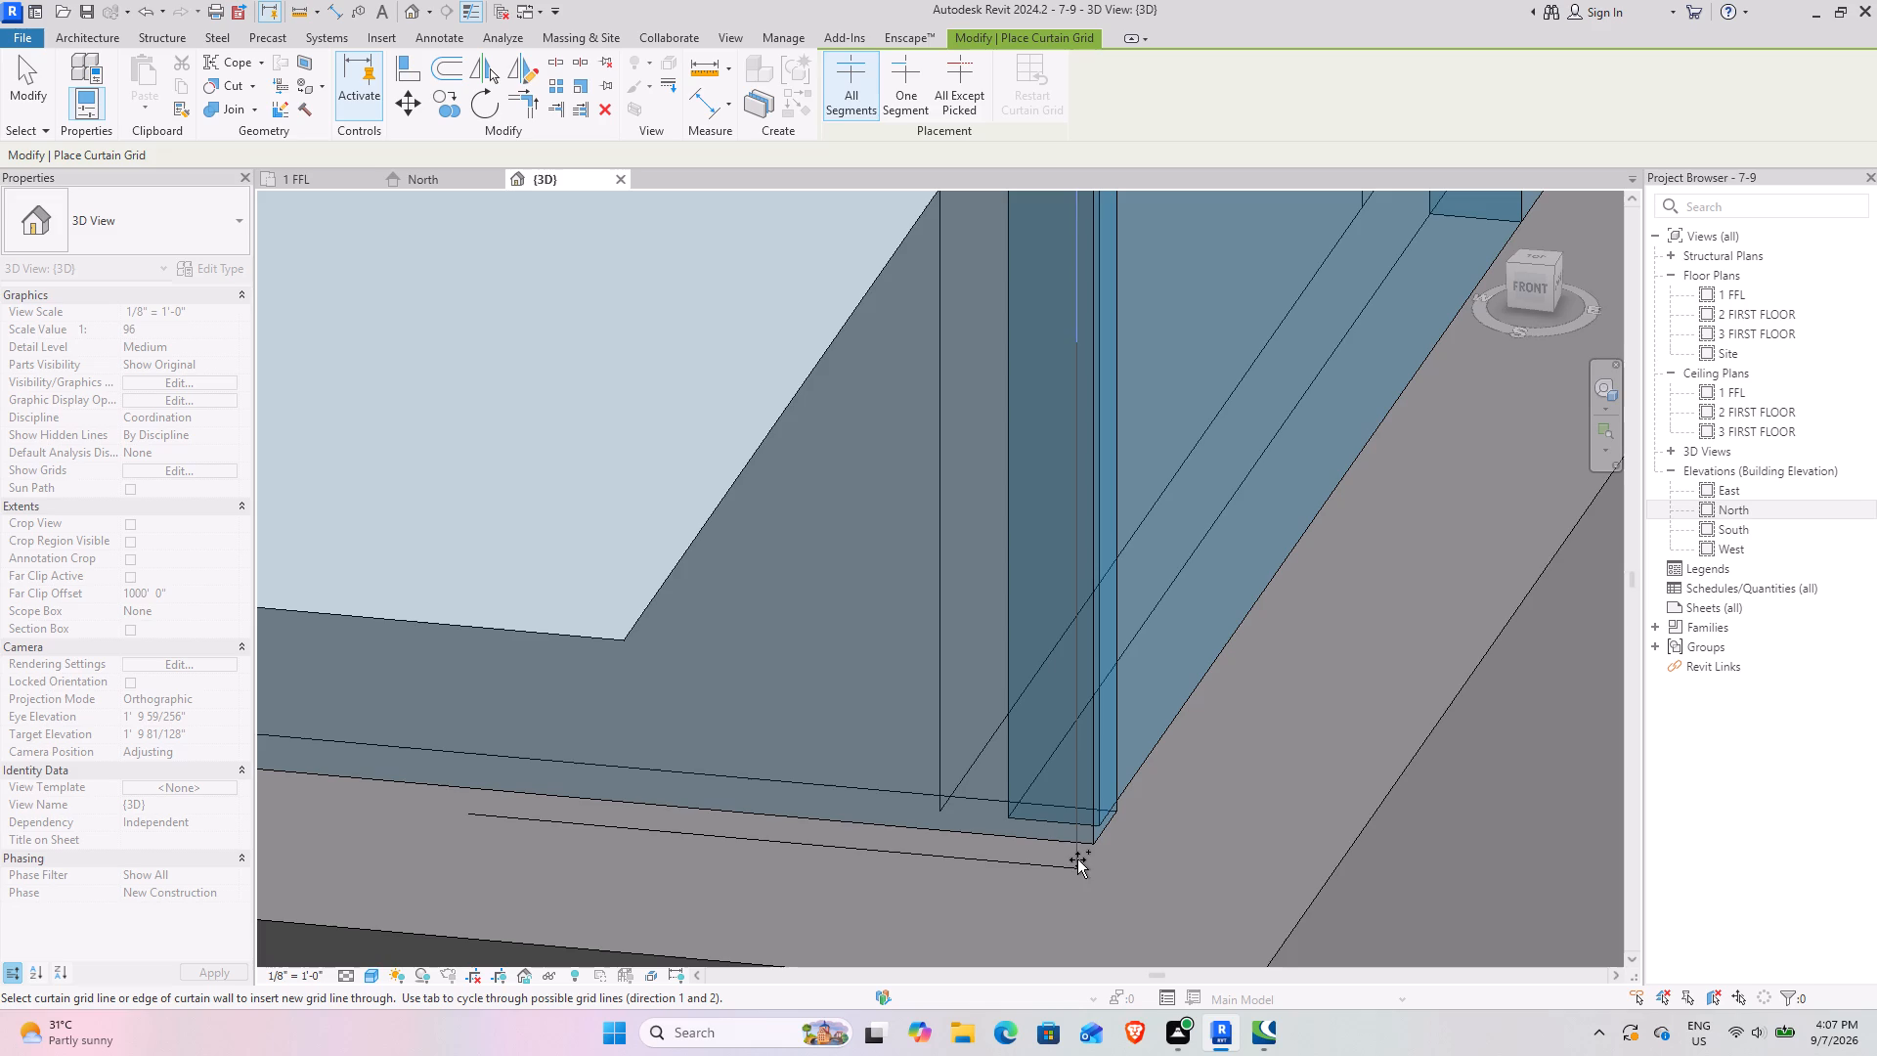
left_click(1074, 848)
scroll(1174, 841, "down", 4)
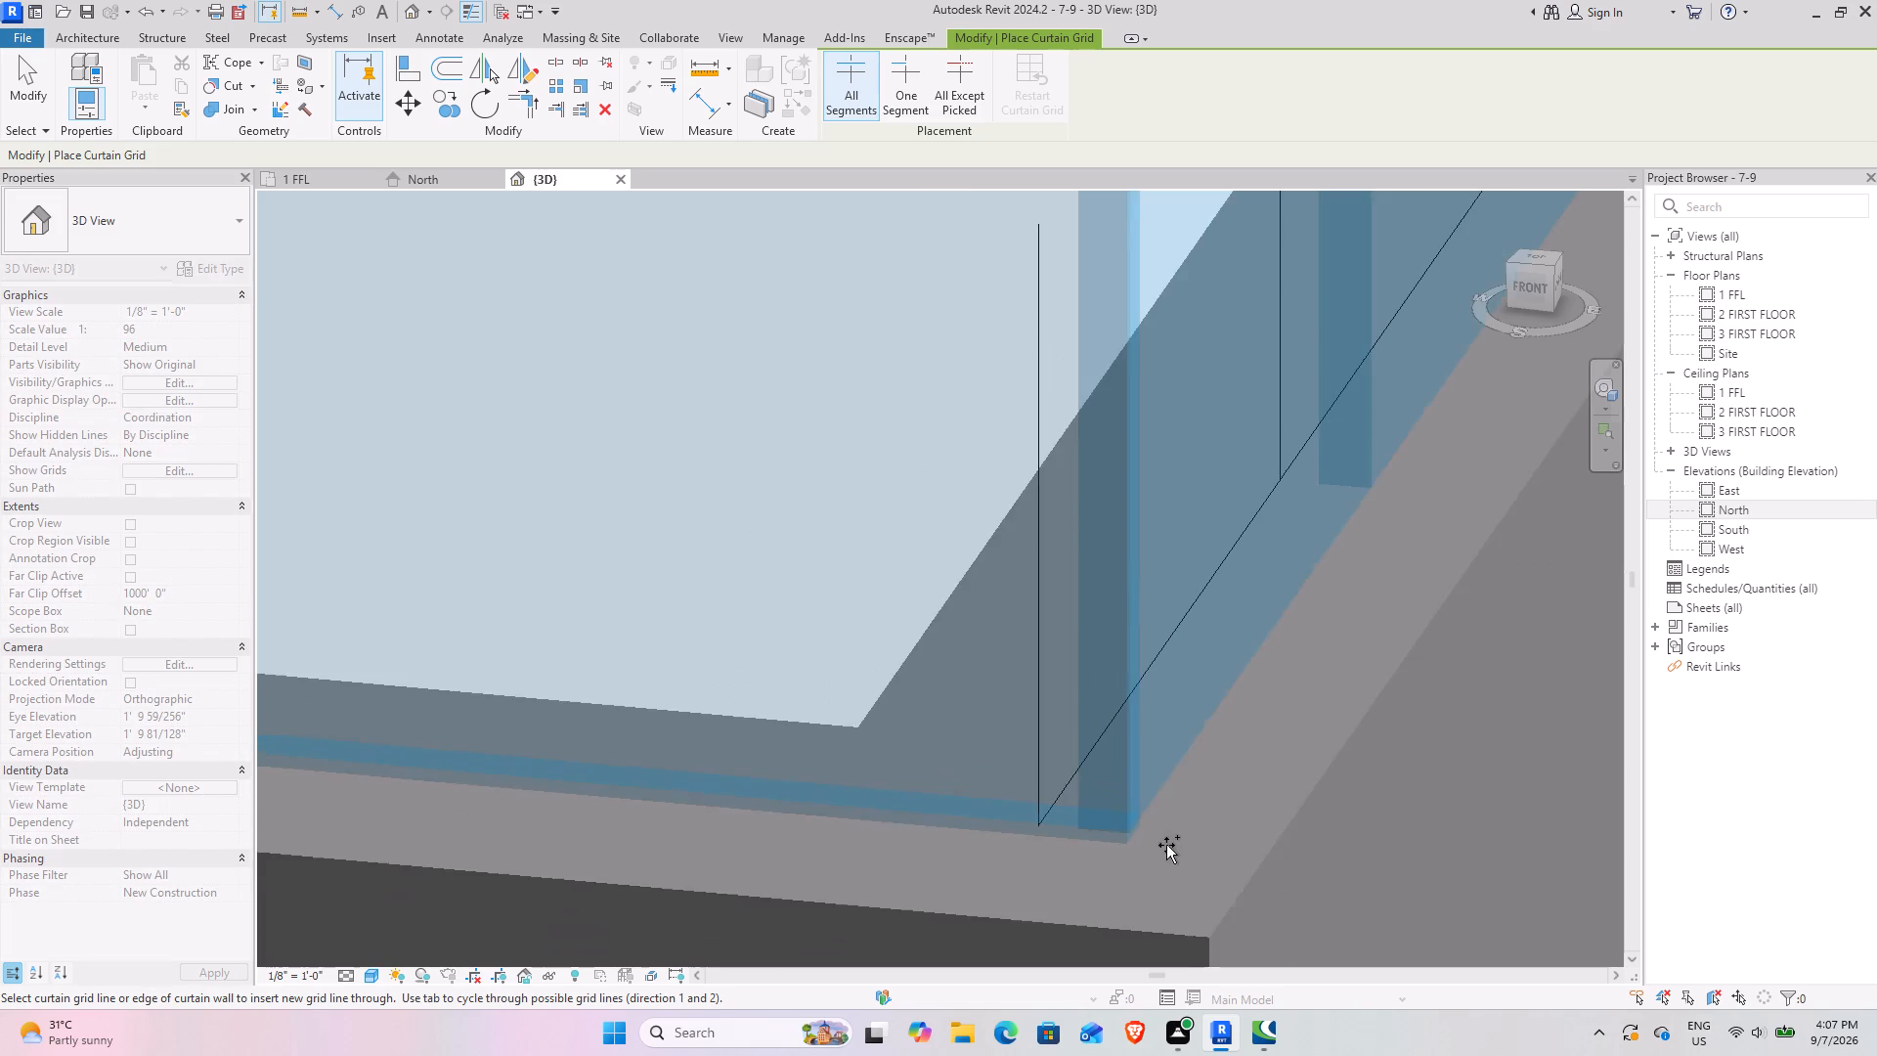
middle_click_drag(1174, 838, 919, 870, "shift")
scroll(933, 862, "down", 9)
middle_click_drag(1061, 856, 792, 749)
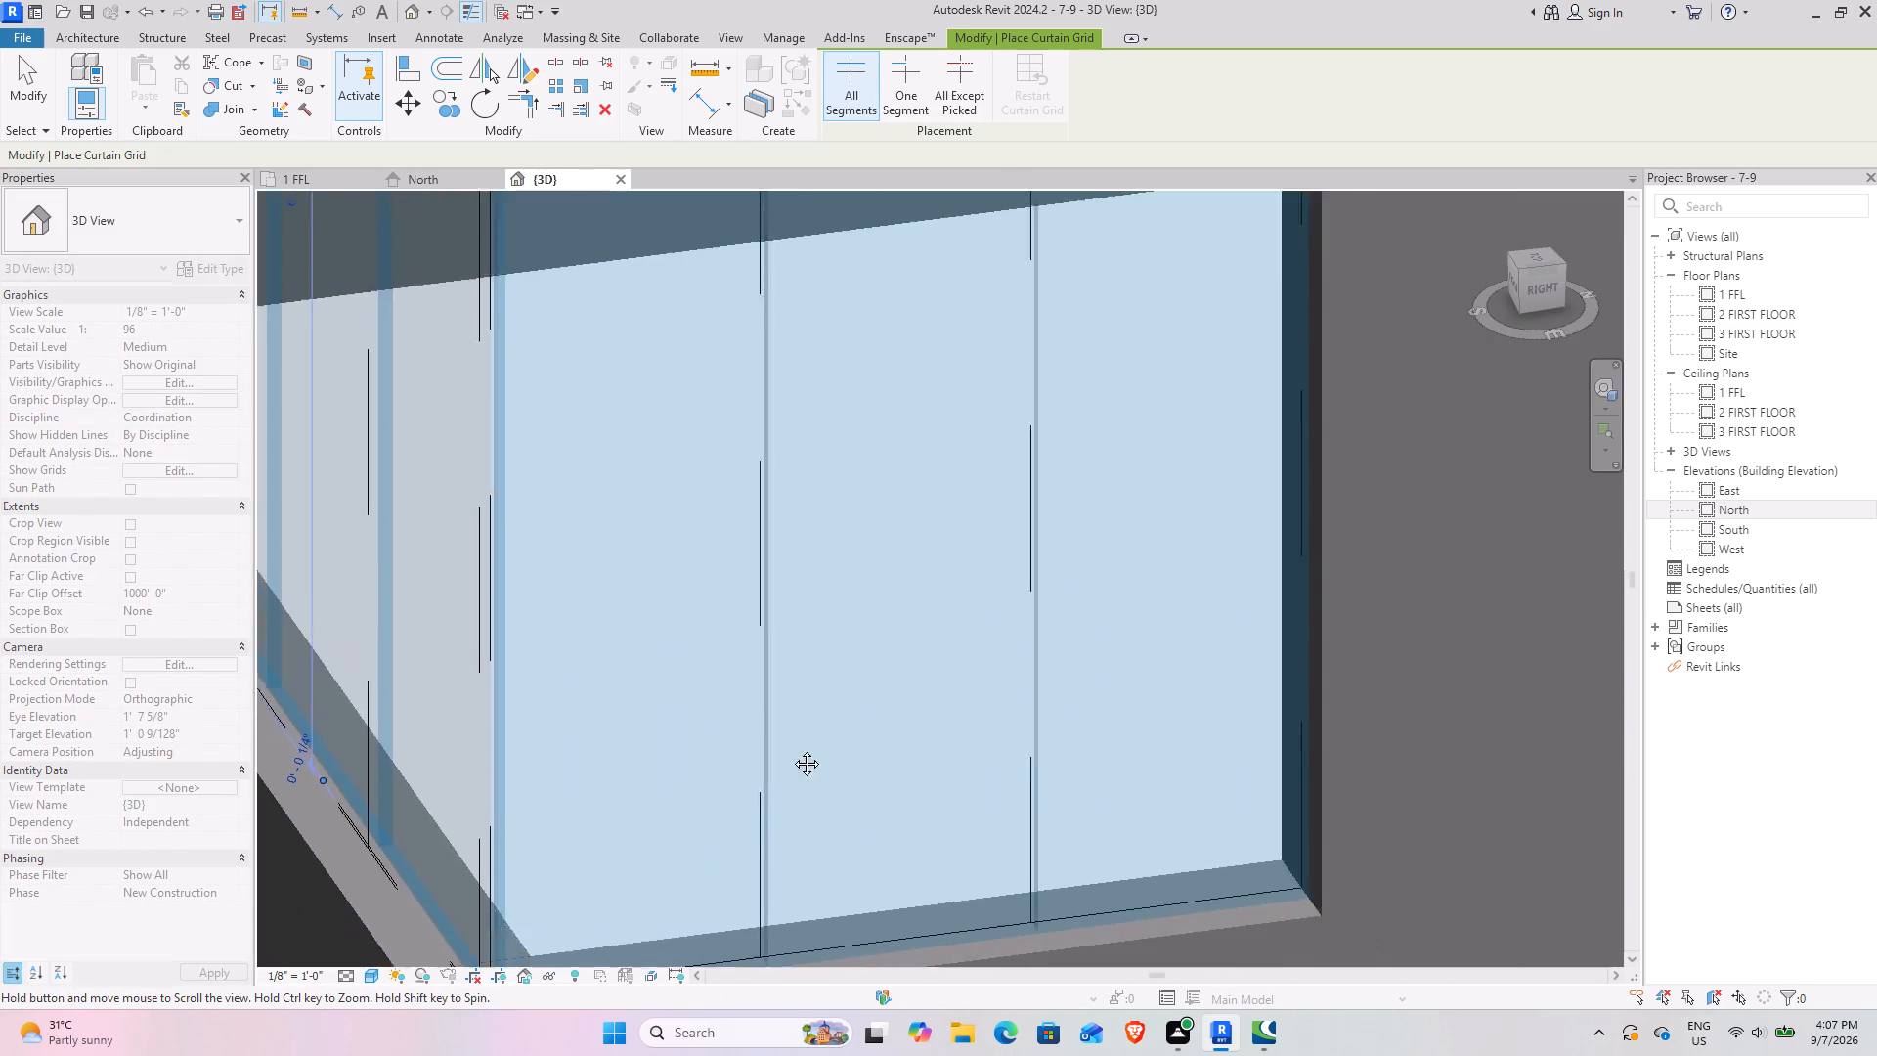
middle_click_drag(792, 749, 612, 691)
scroll(925, 763, "up", 13)
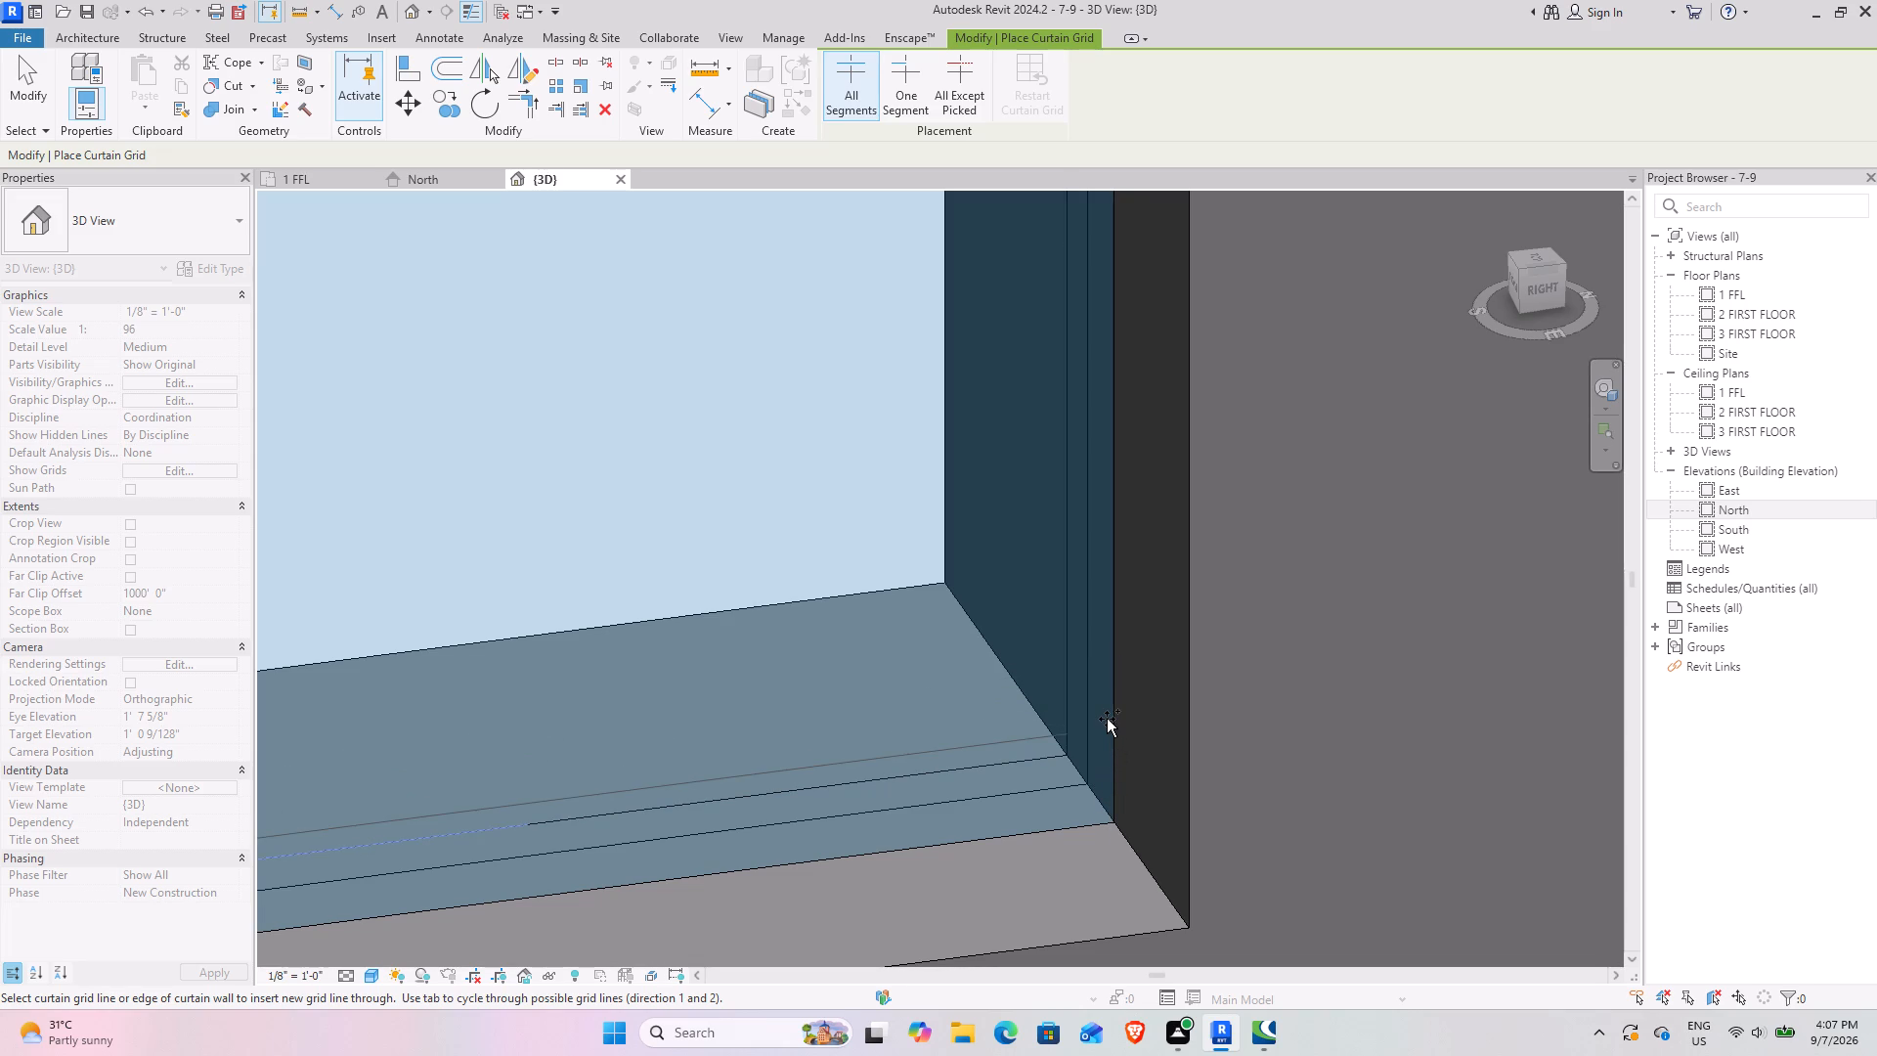
scroll(1004, 770, "down", 20)
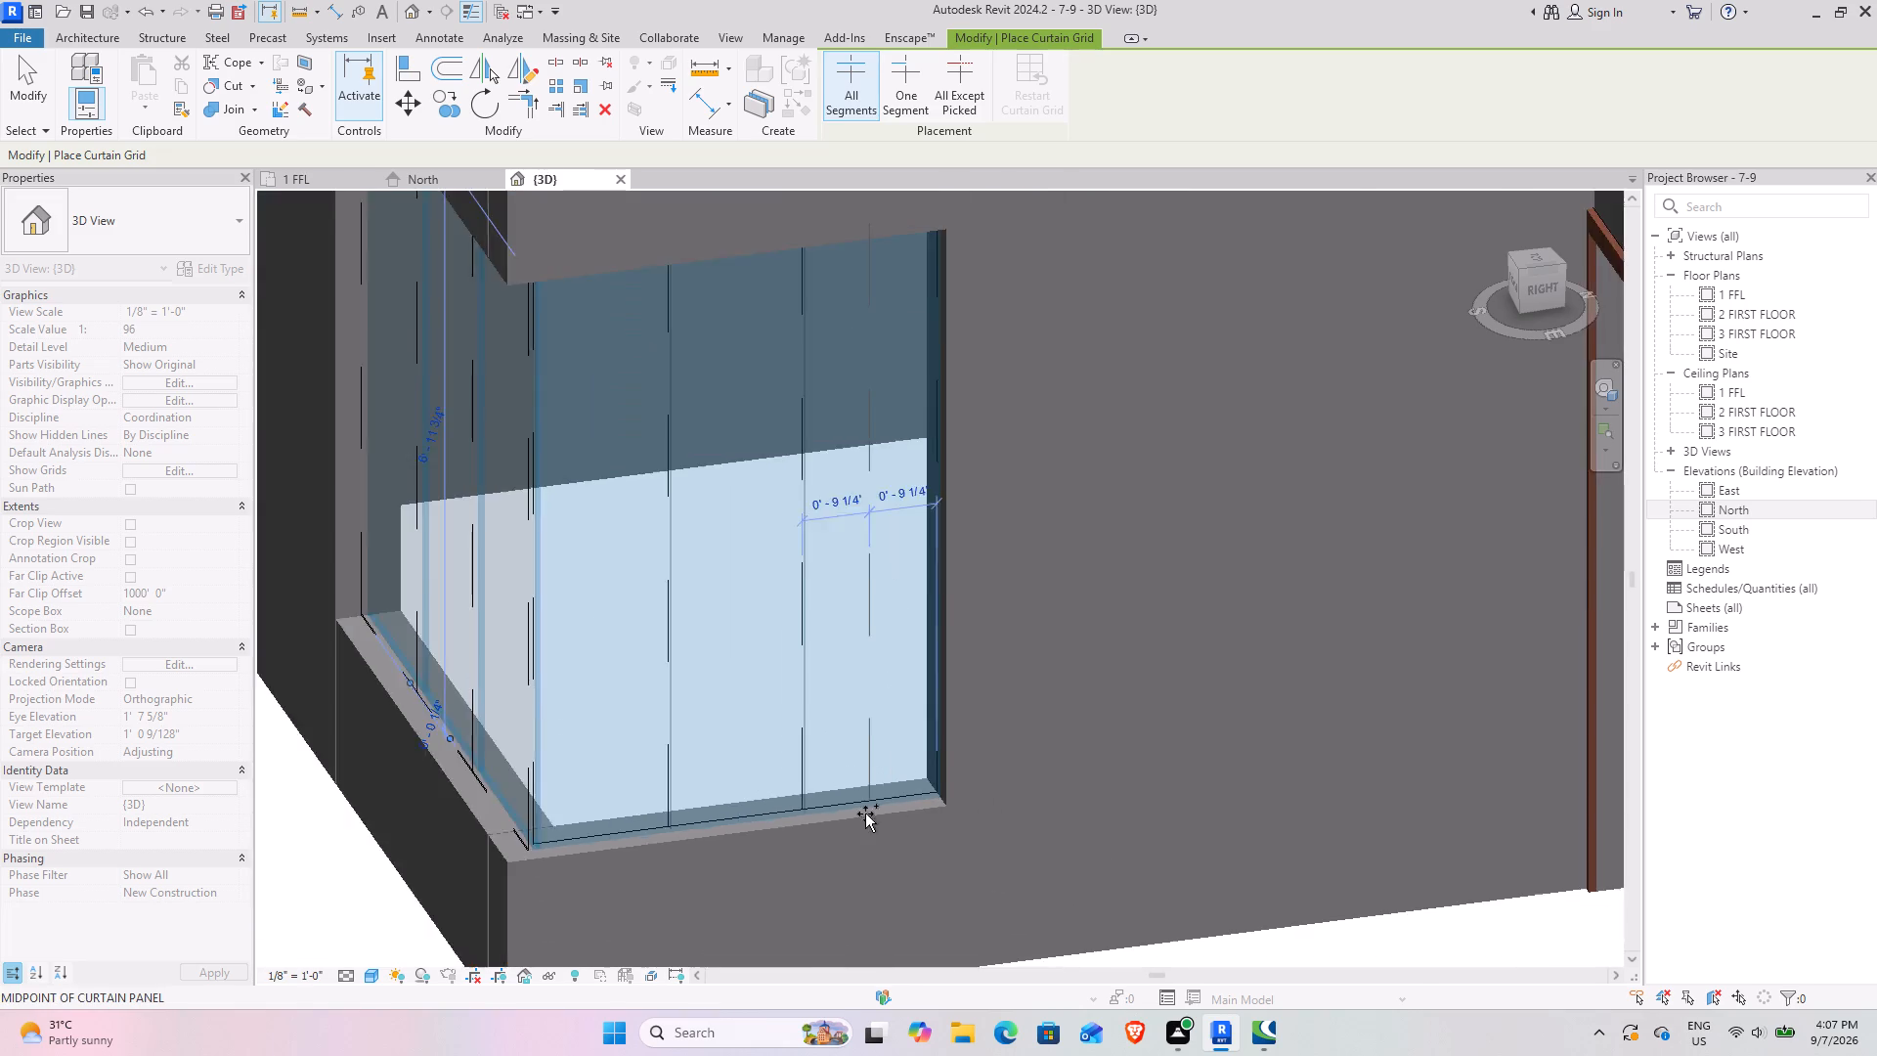
scroll(865, 814, "down", 1)
key("Escape")
key("Escape")
key("Escape")
key("Escape")
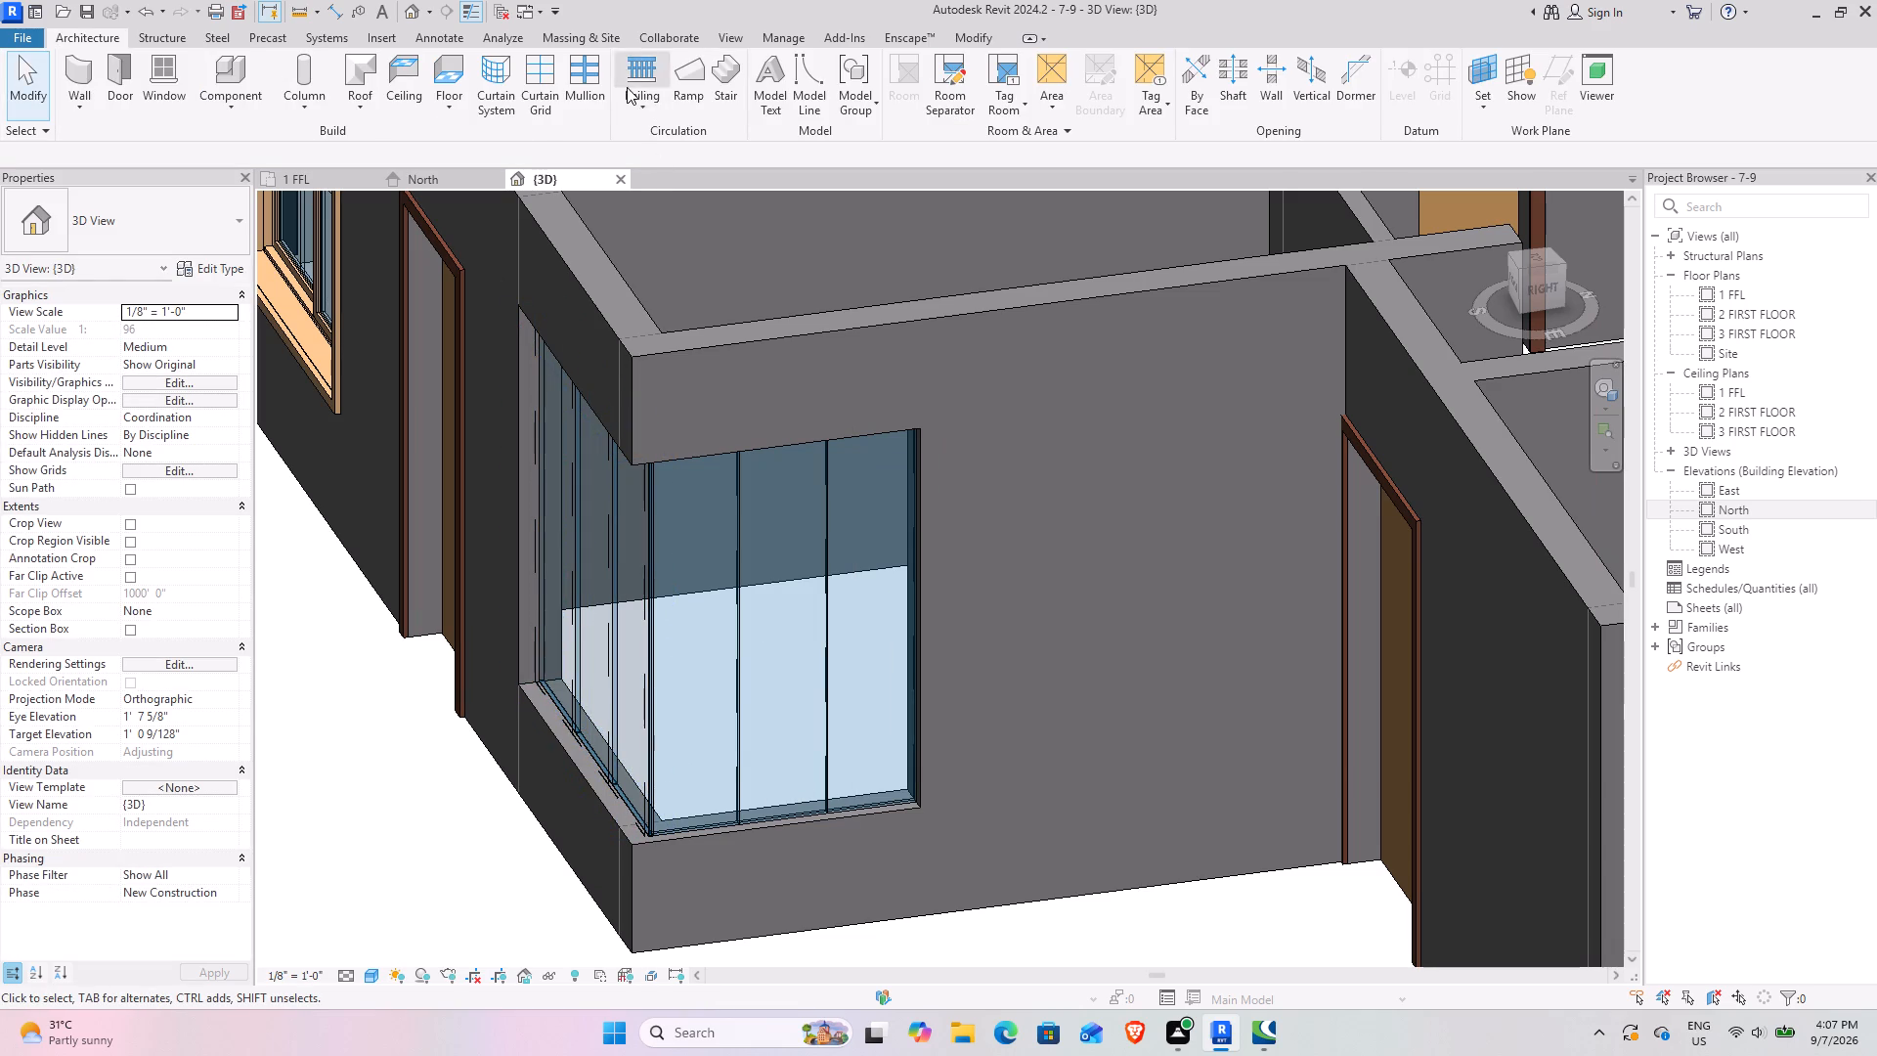
Add 1" Square rectangular mullions along all grid lines of both faces of the drawing room's corner glazing.
left_click(591, 77)
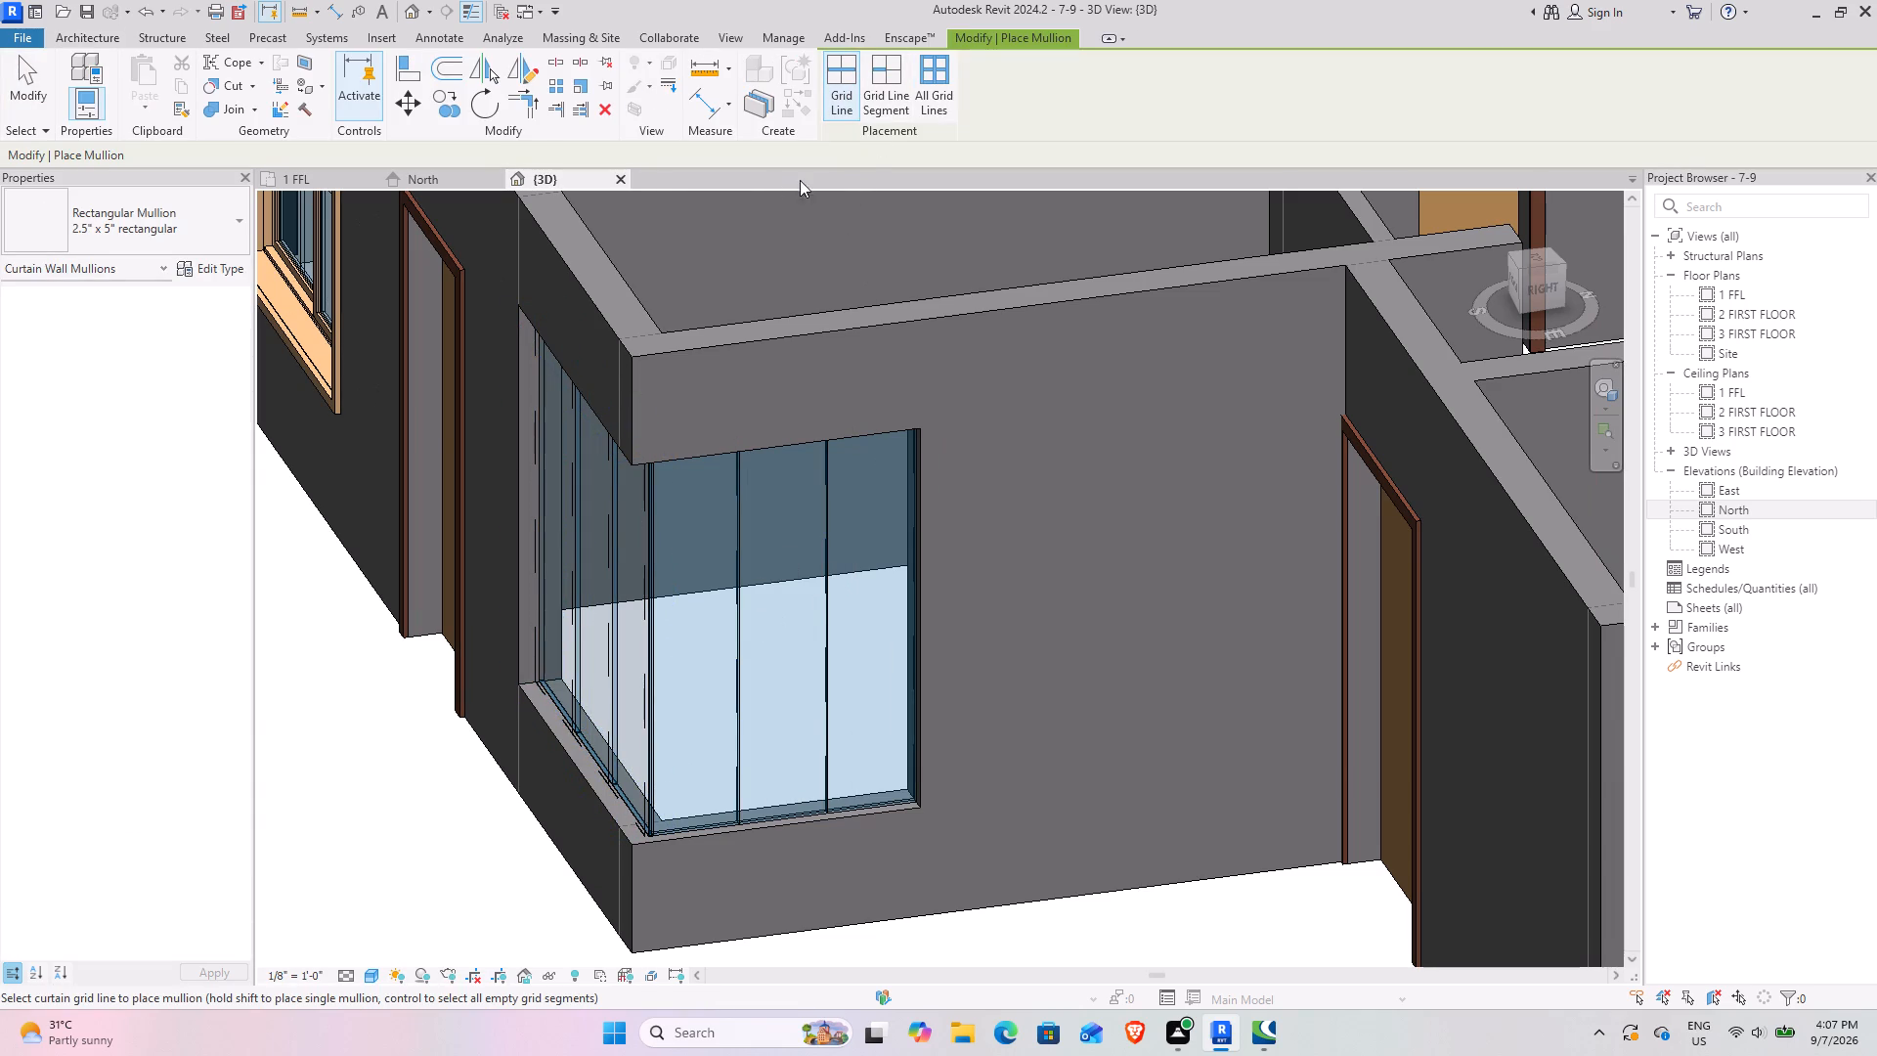
left_click(928, 88)
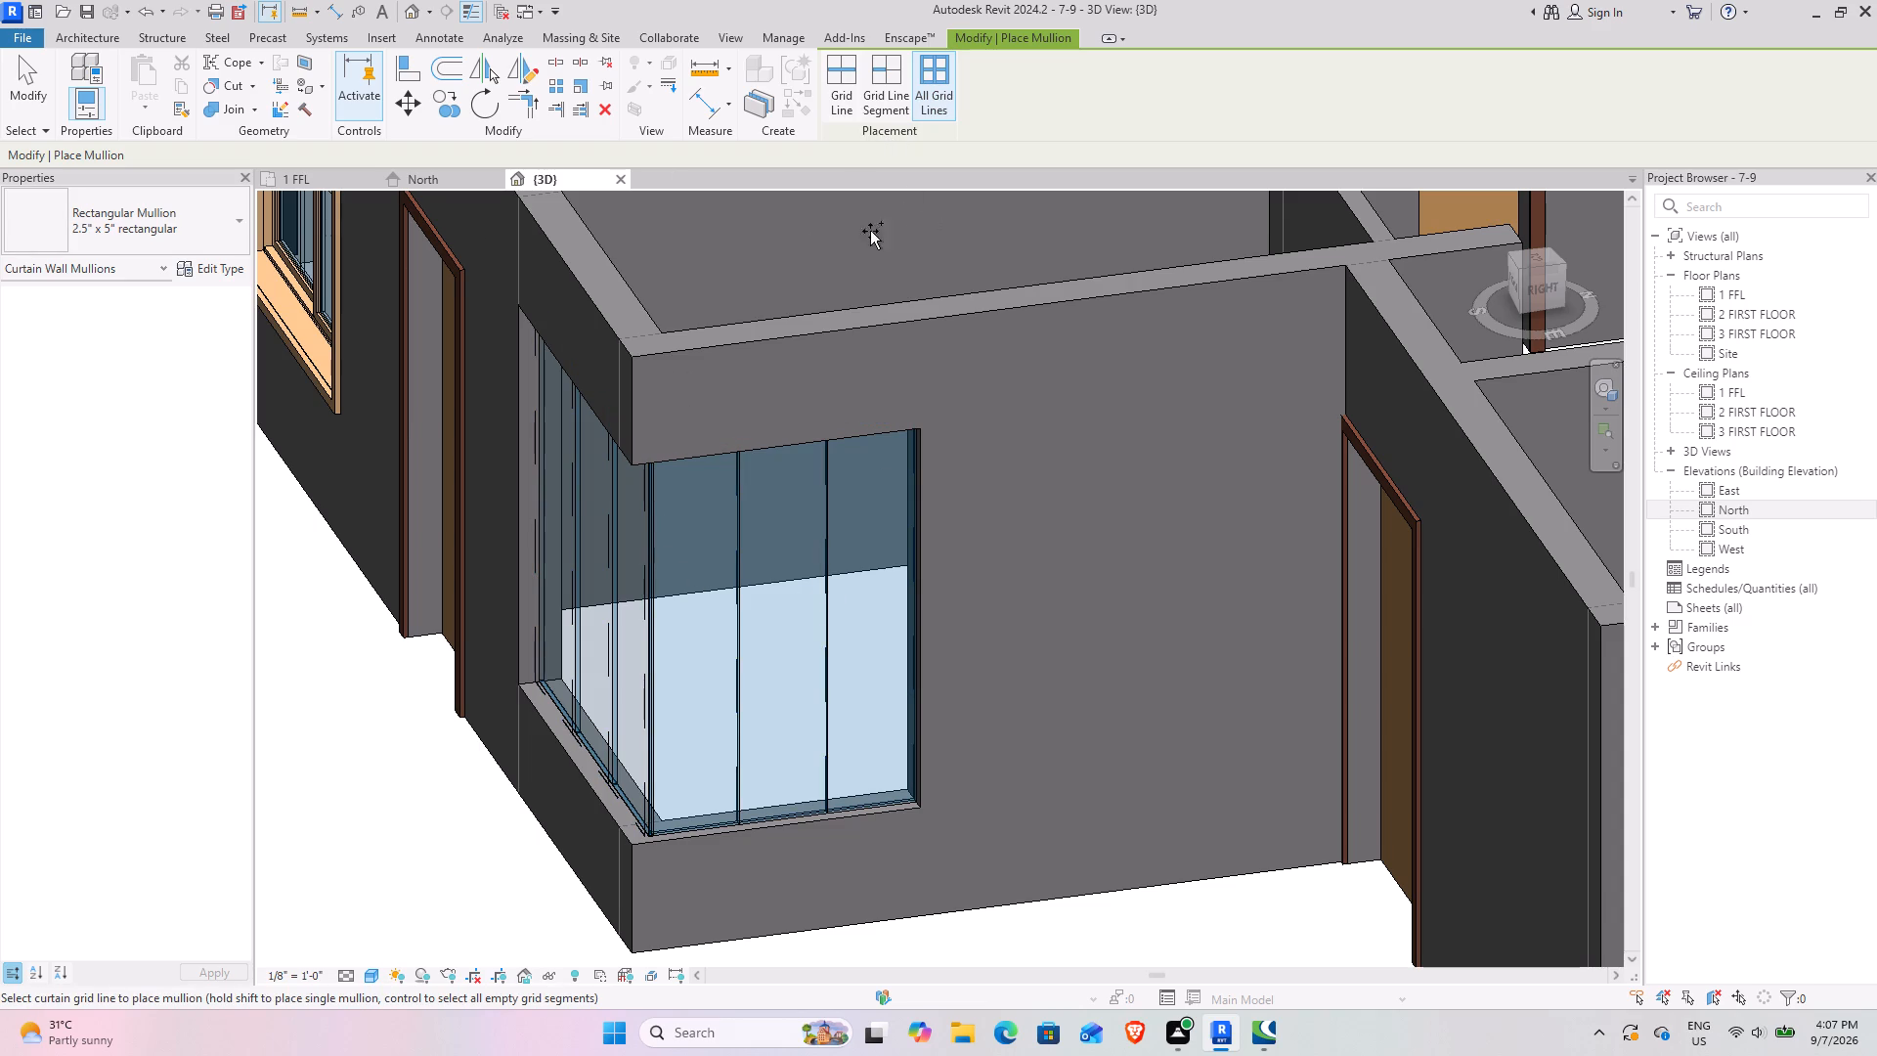
left_click(180, 222)
scroll(85, 372, "up", 2)
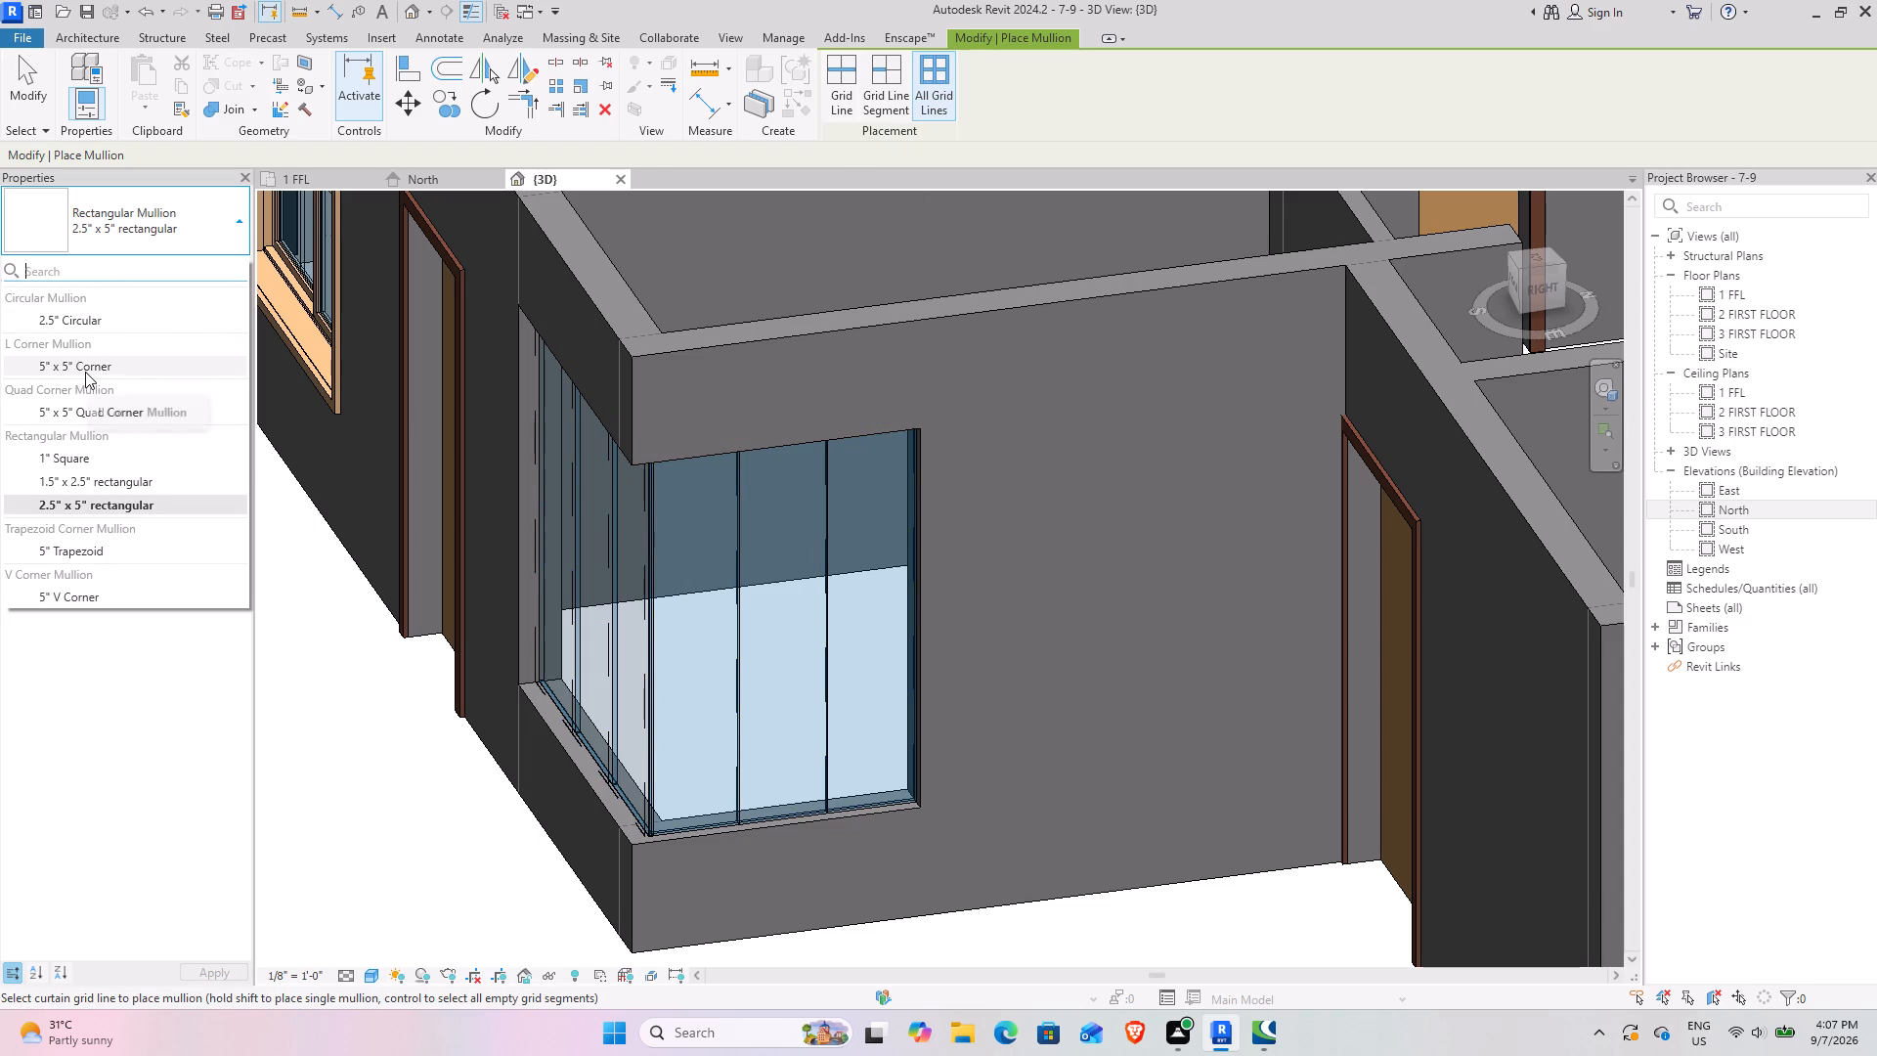
left_click(79, 461)
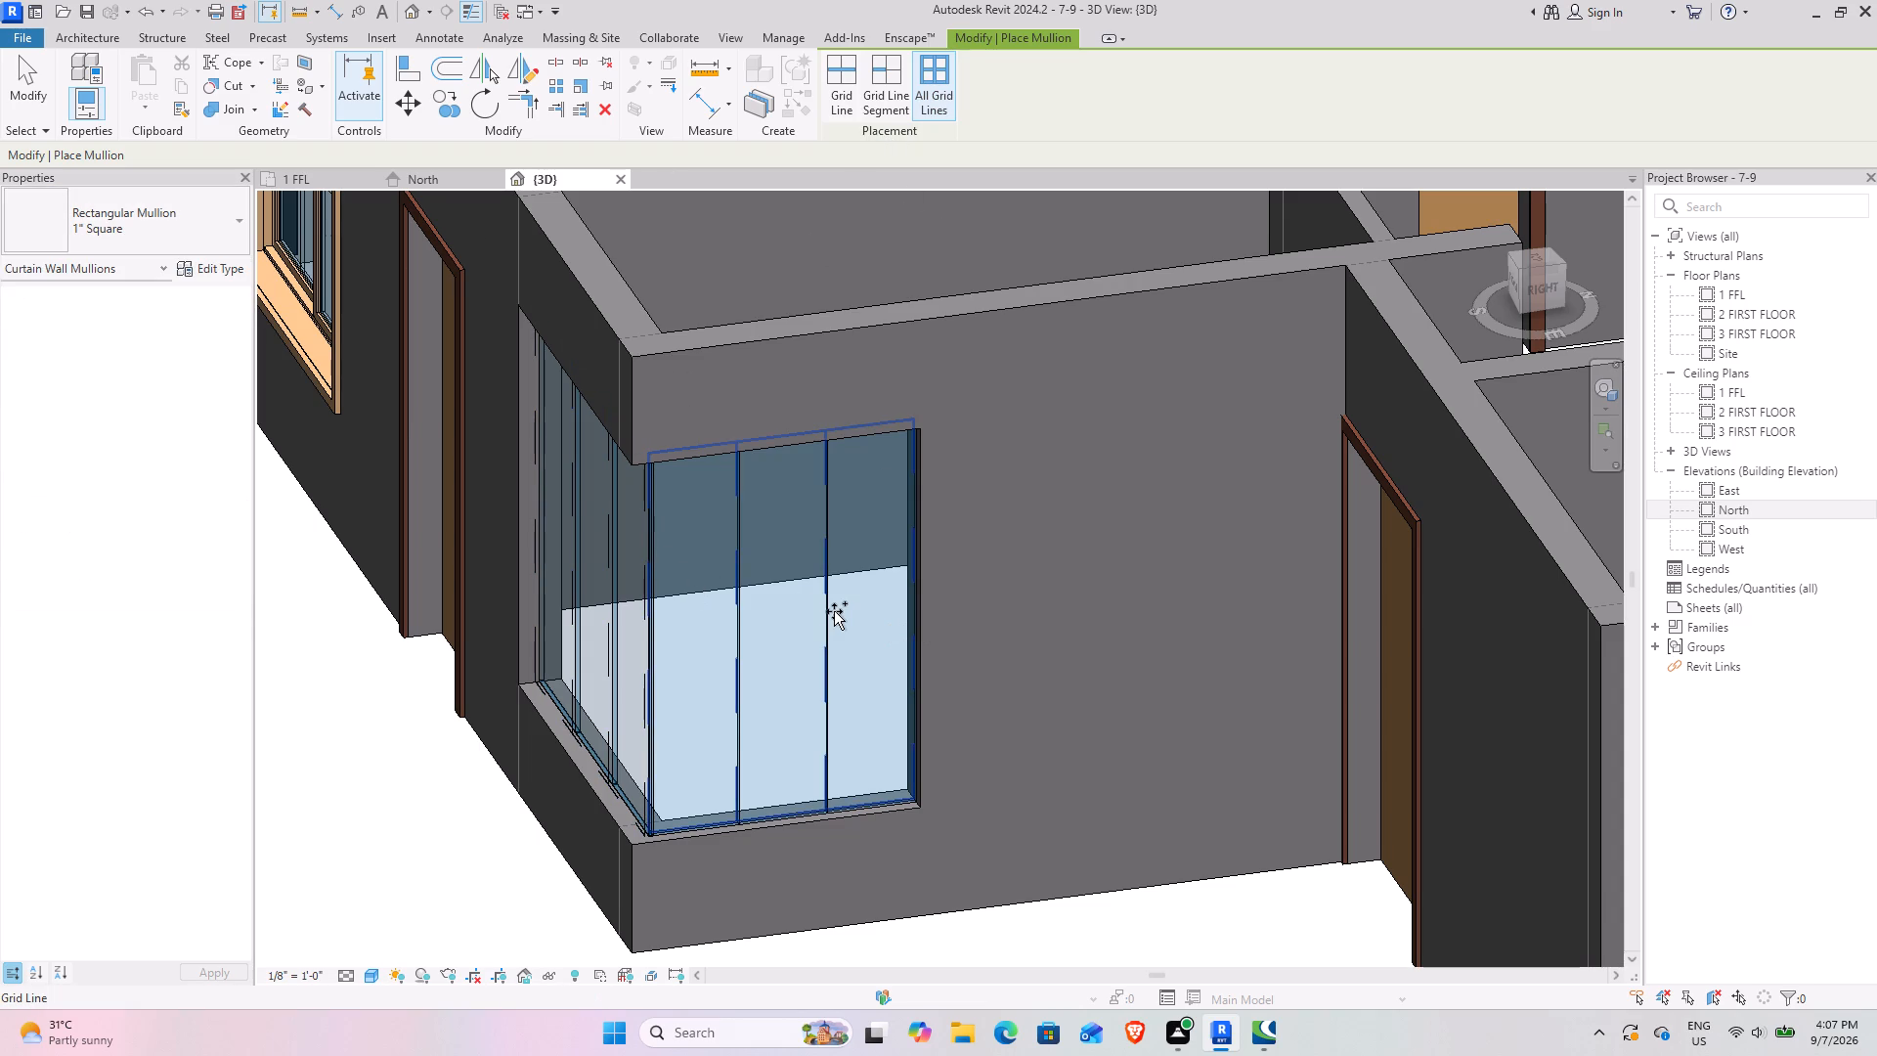
left_click(833, 610)
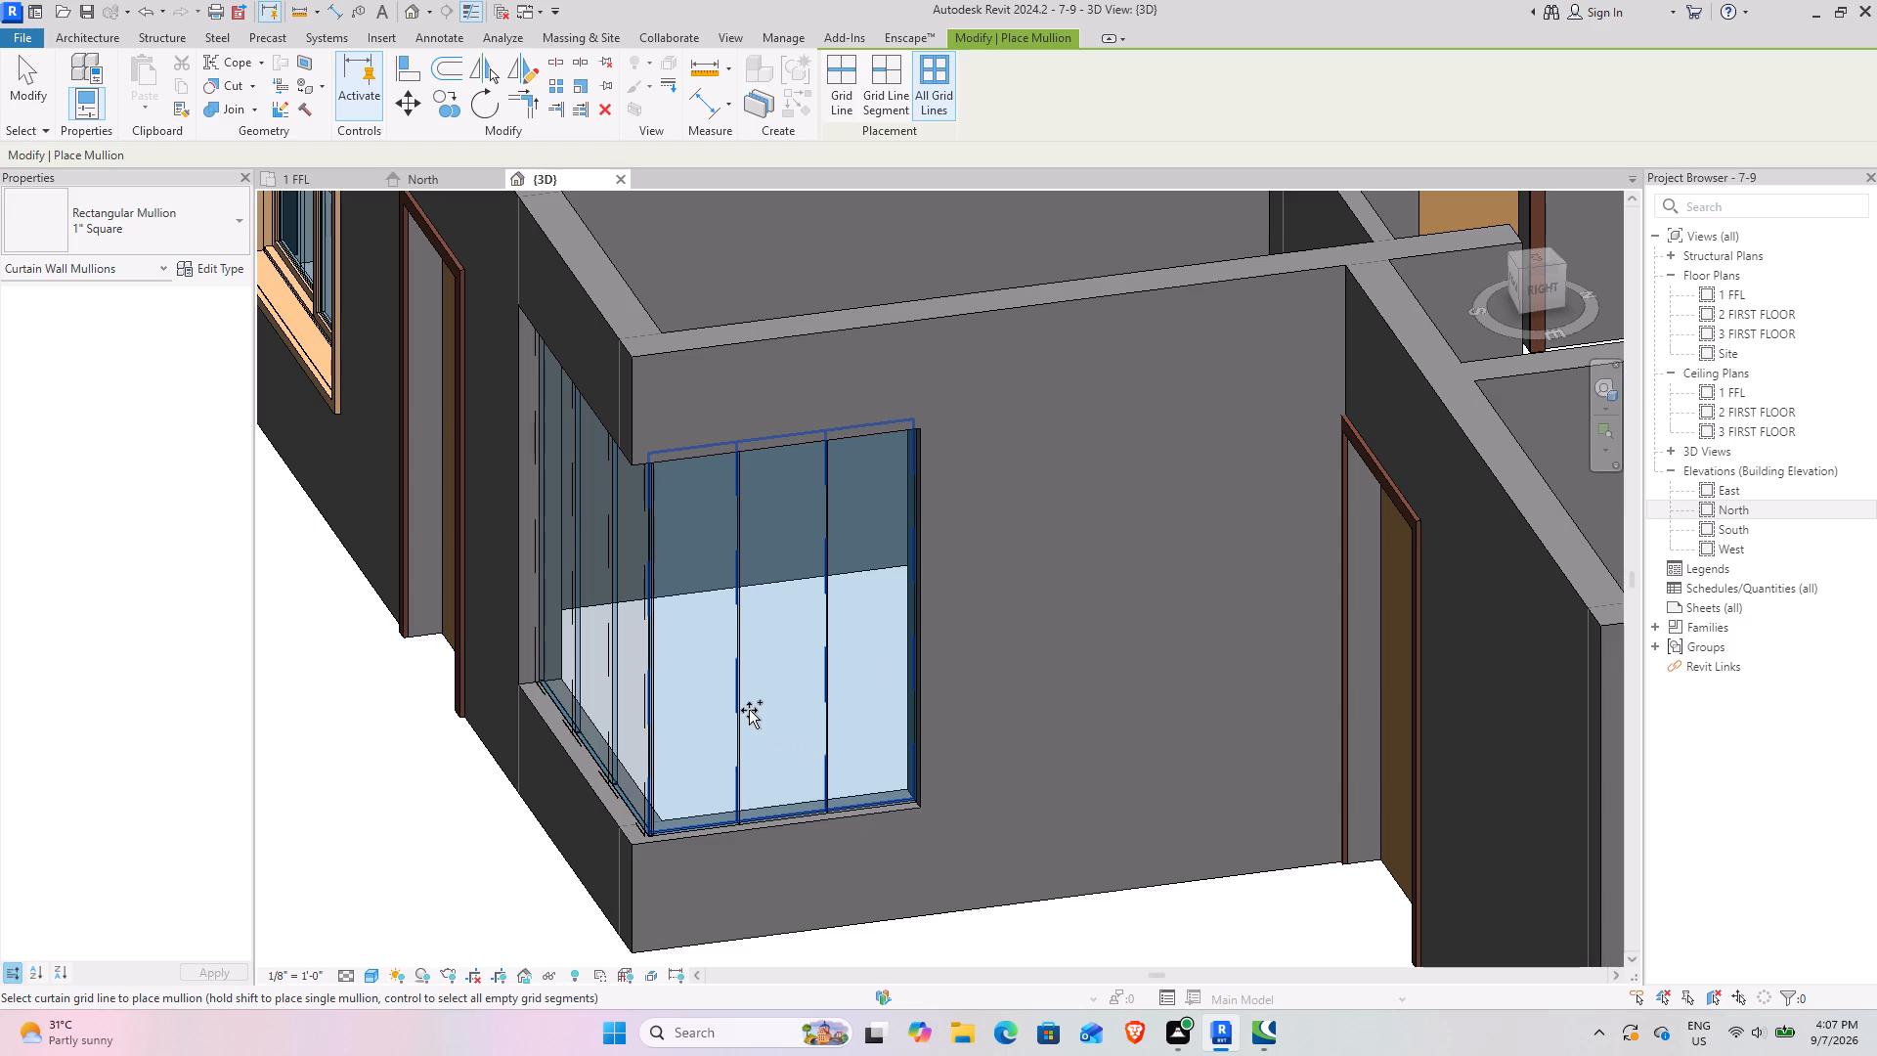
middle_click_drag(728, 717, 858, 459, "shift")
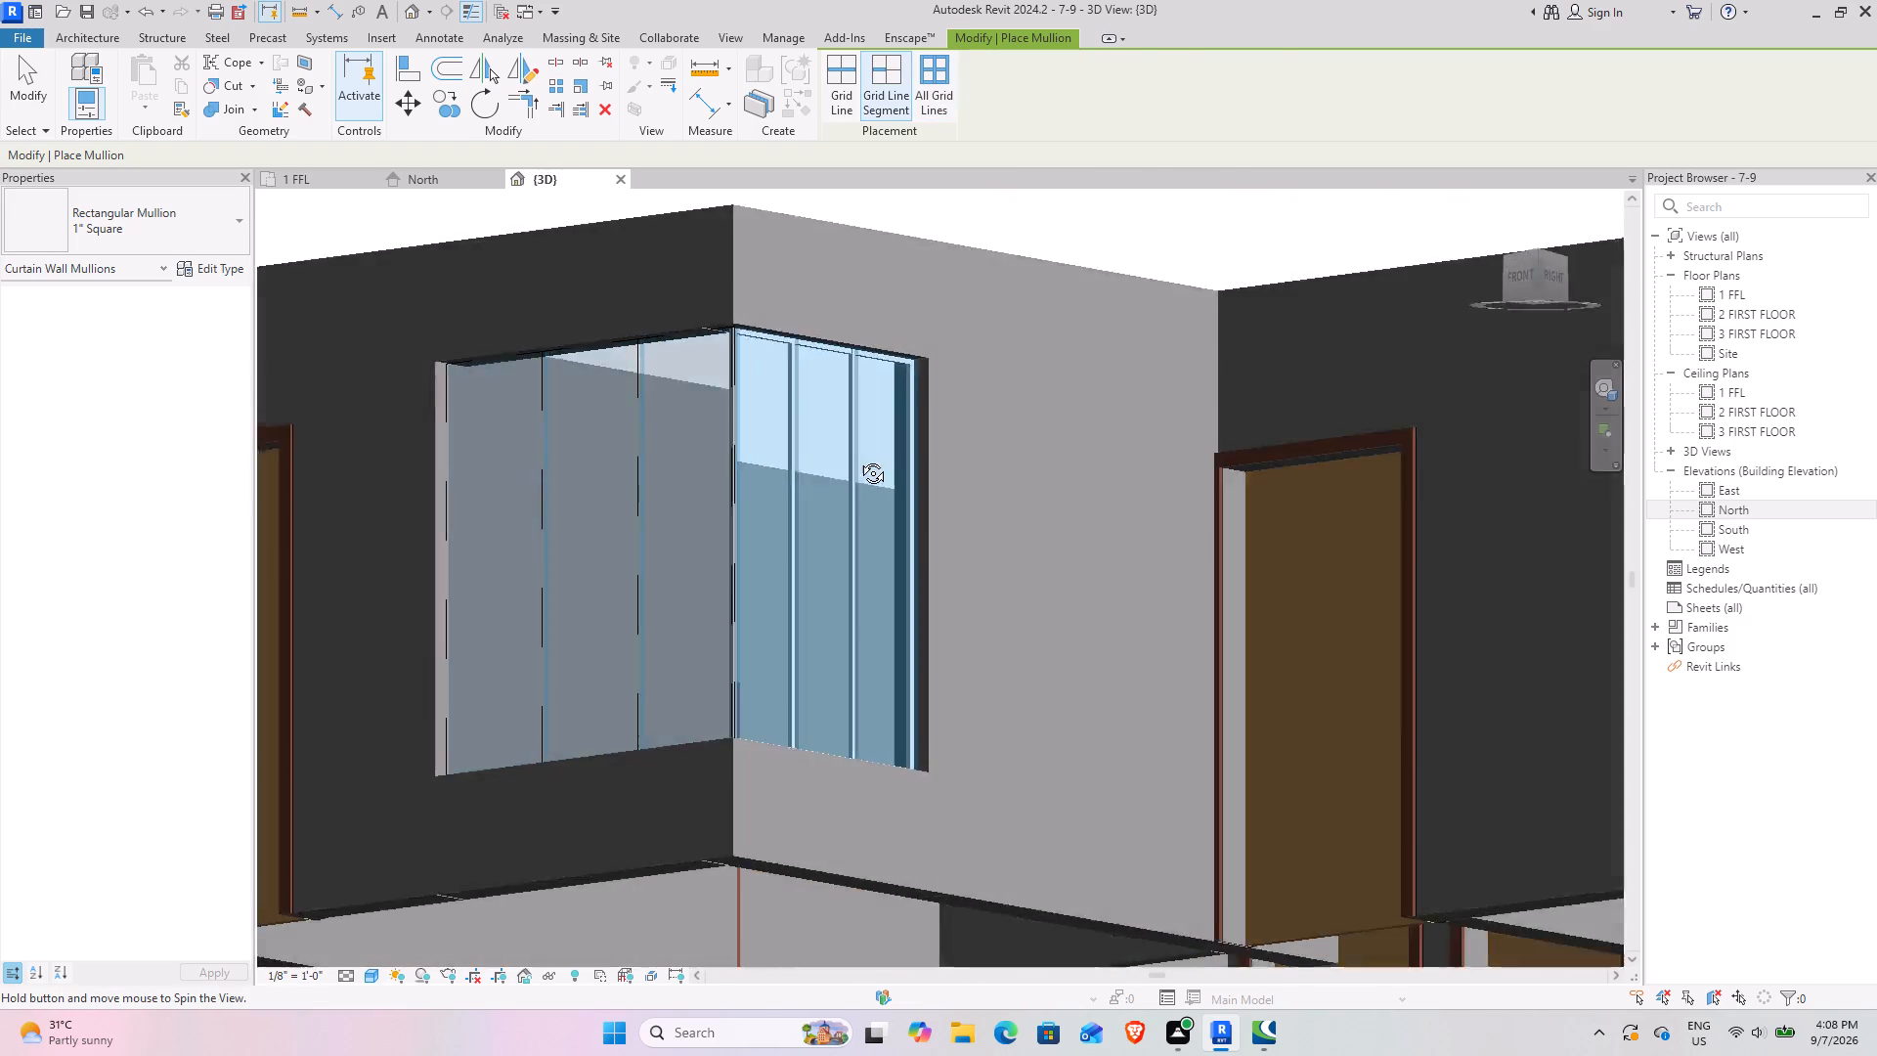
middle_click_drag(858, 459, 957, 771, "shift")
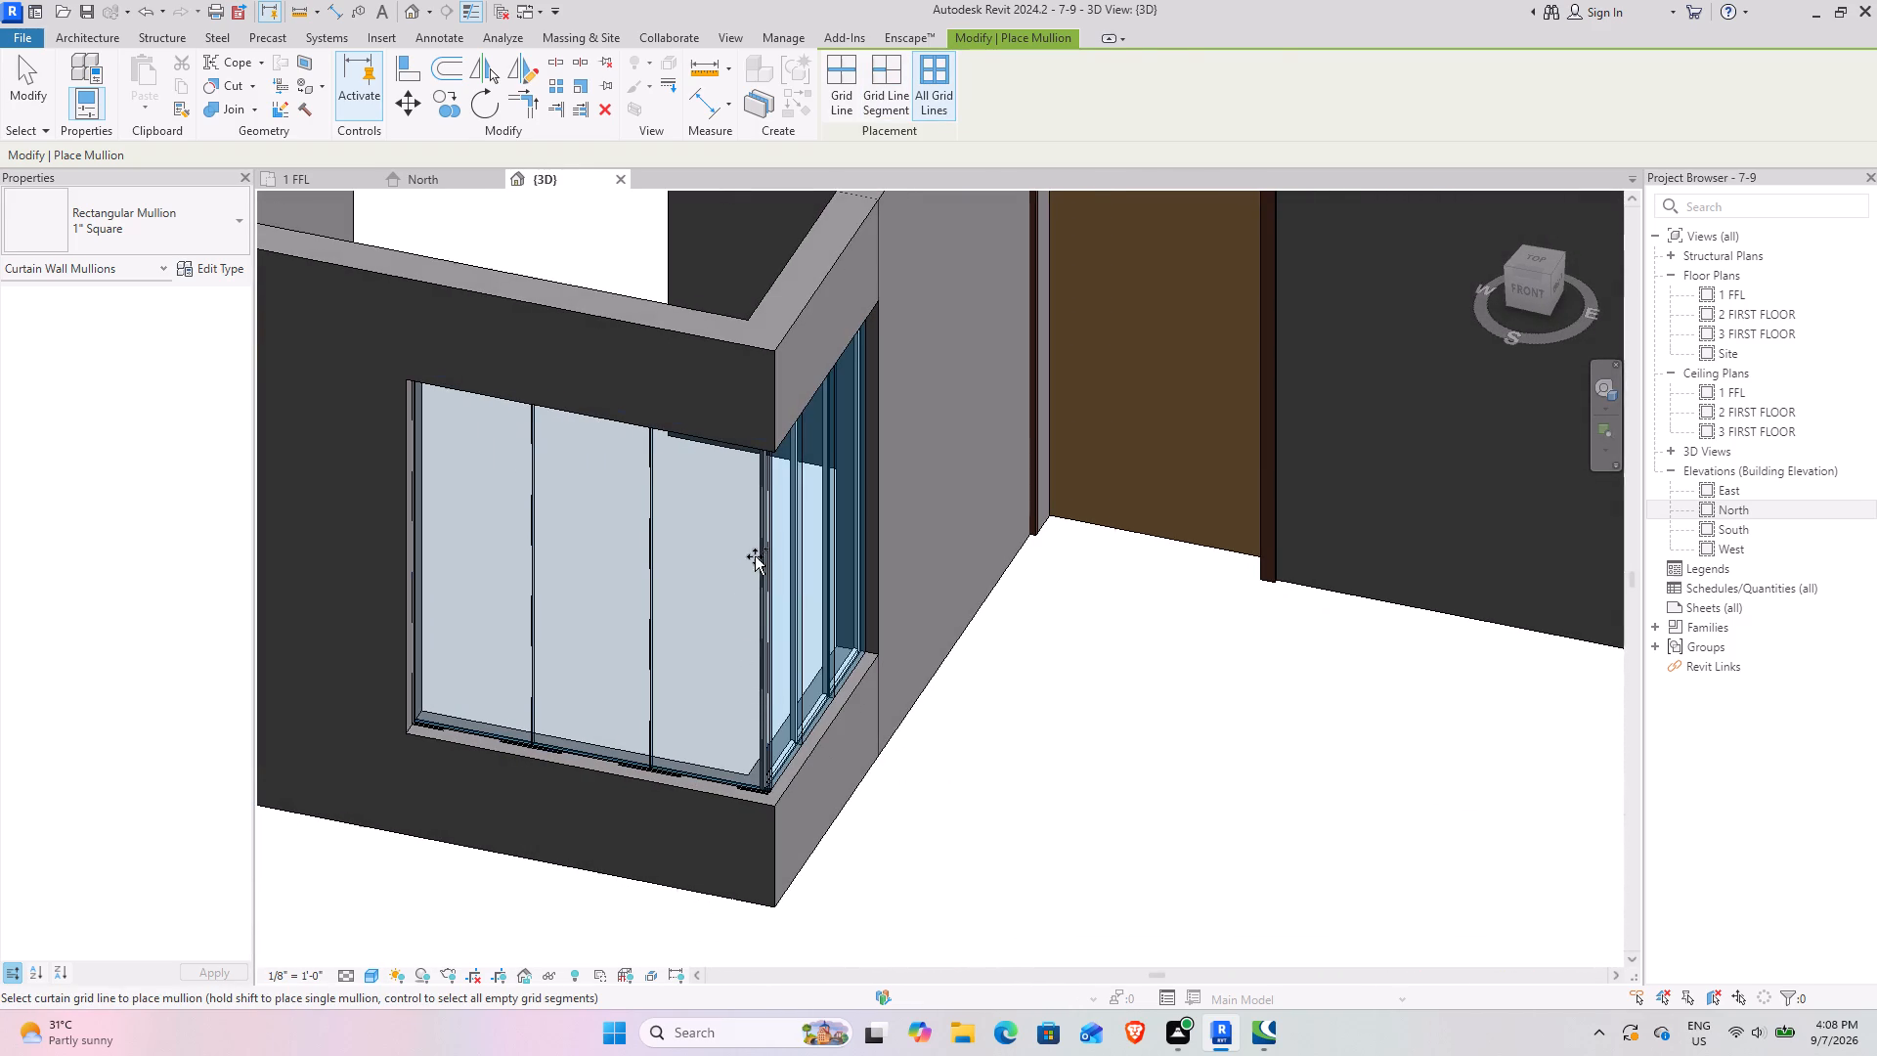
left_click(764, 548)
Examine the corner glazing's mullions and the surrounding house from several angles, and return to the 1 FFL plan.
middle_click_drag(915, 784, 660, 690, "shift")
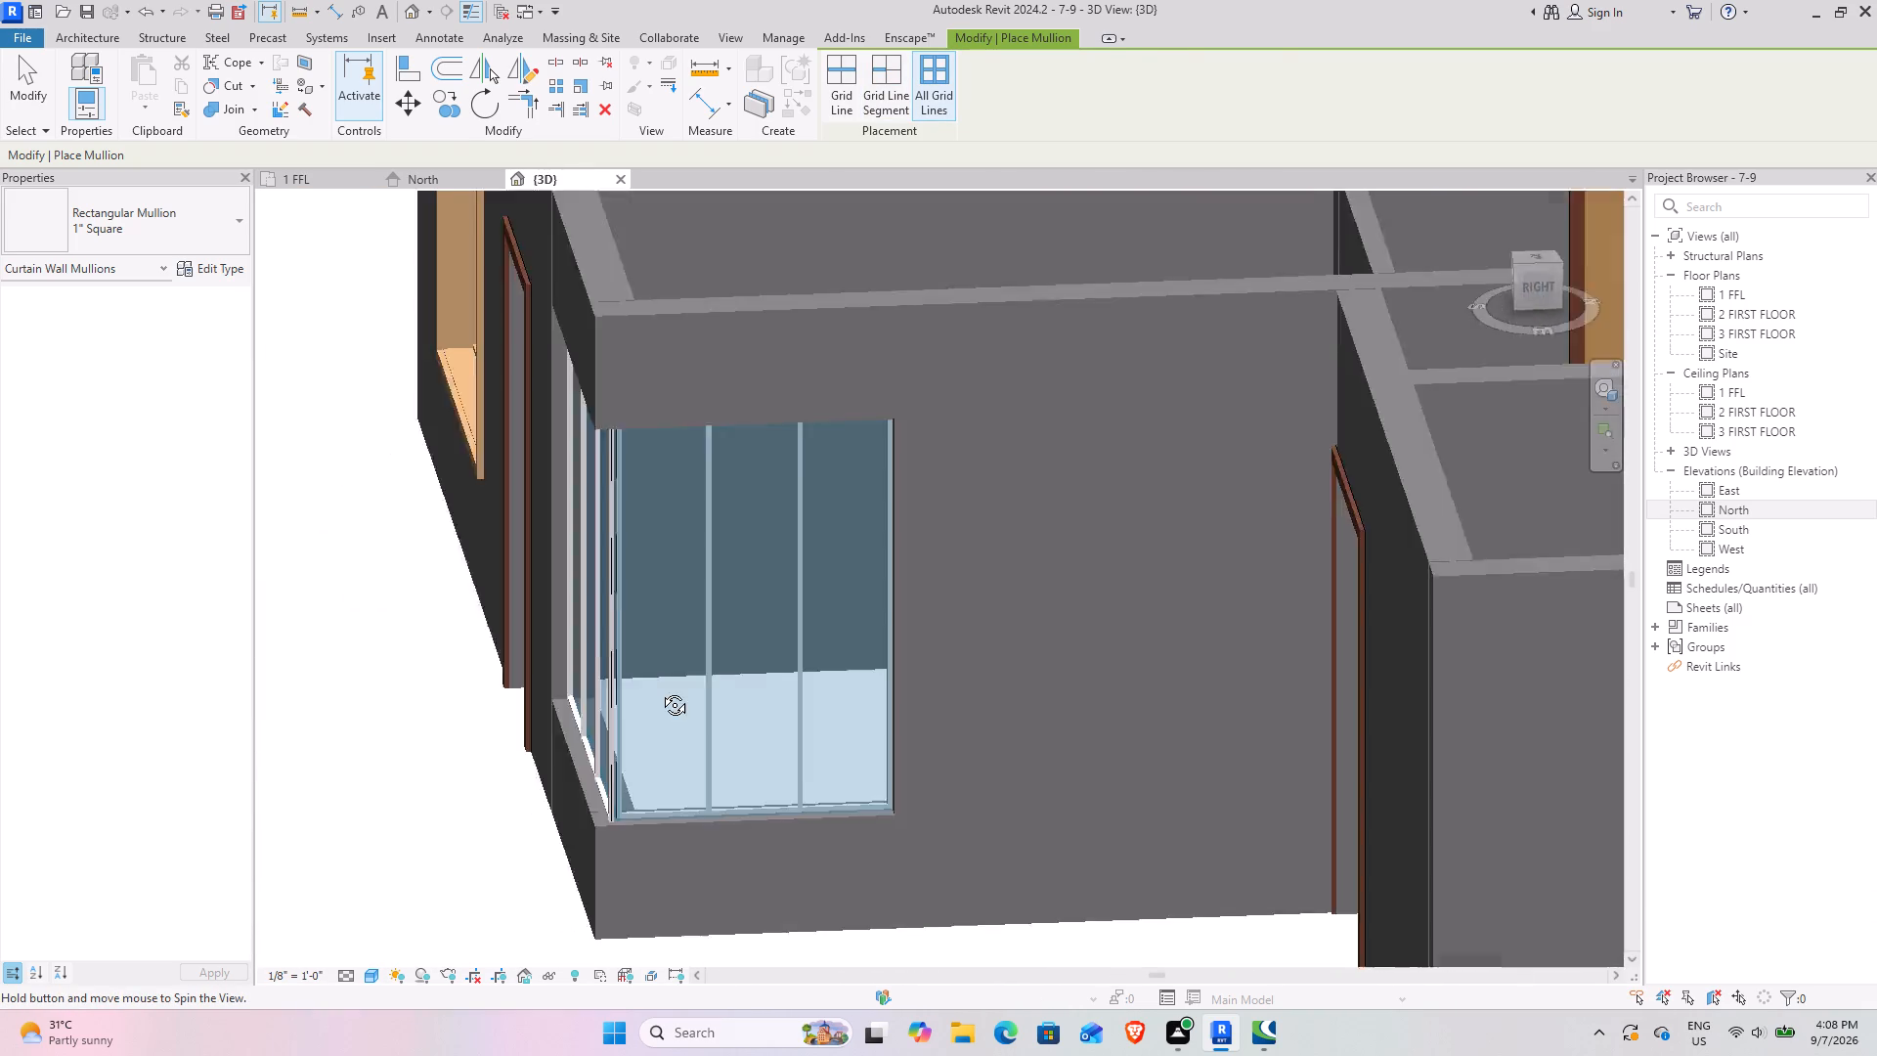
middle_click_drag(660, 690, 766, 763, "shift")
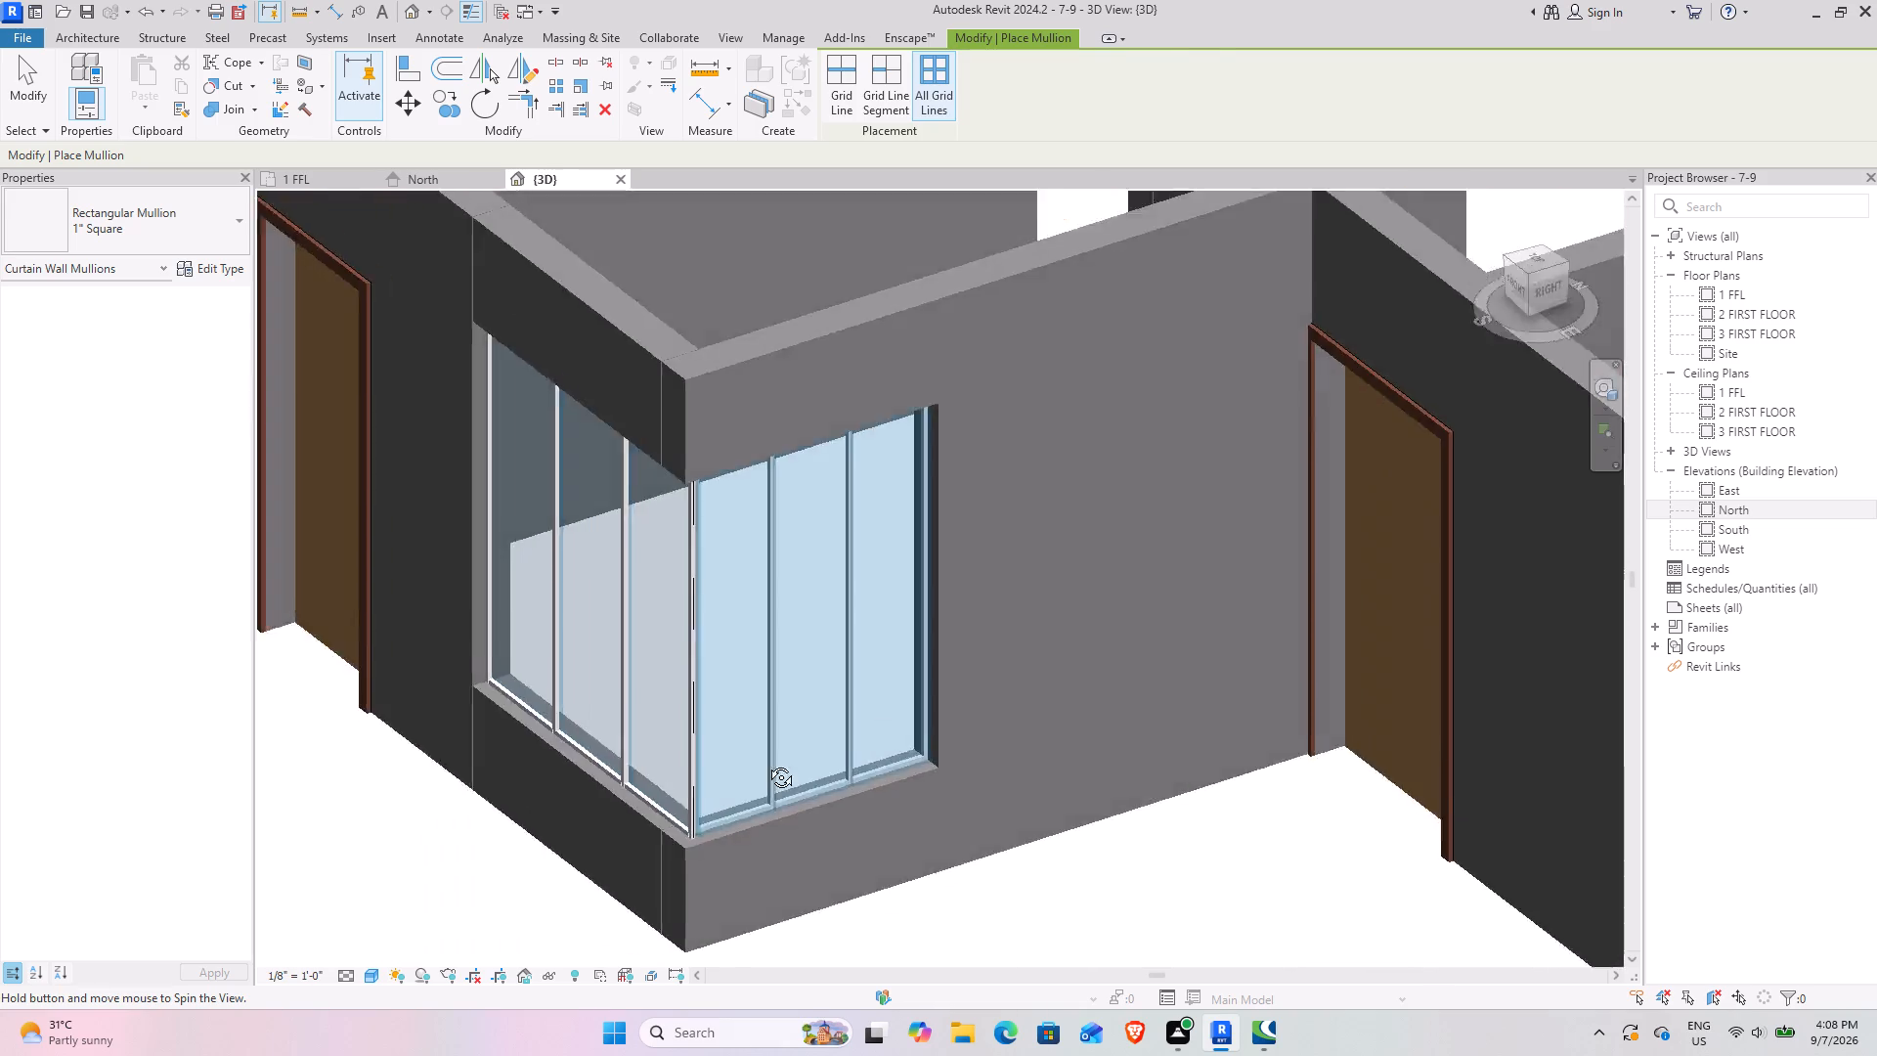
middle_click_drag(766, 763, 888, 758, "shift")
scroll(711, 603, "up", 8)
scroll(716, 783, "down", 4)
middle_click_drag(687, 817, 694, 815, "shift")
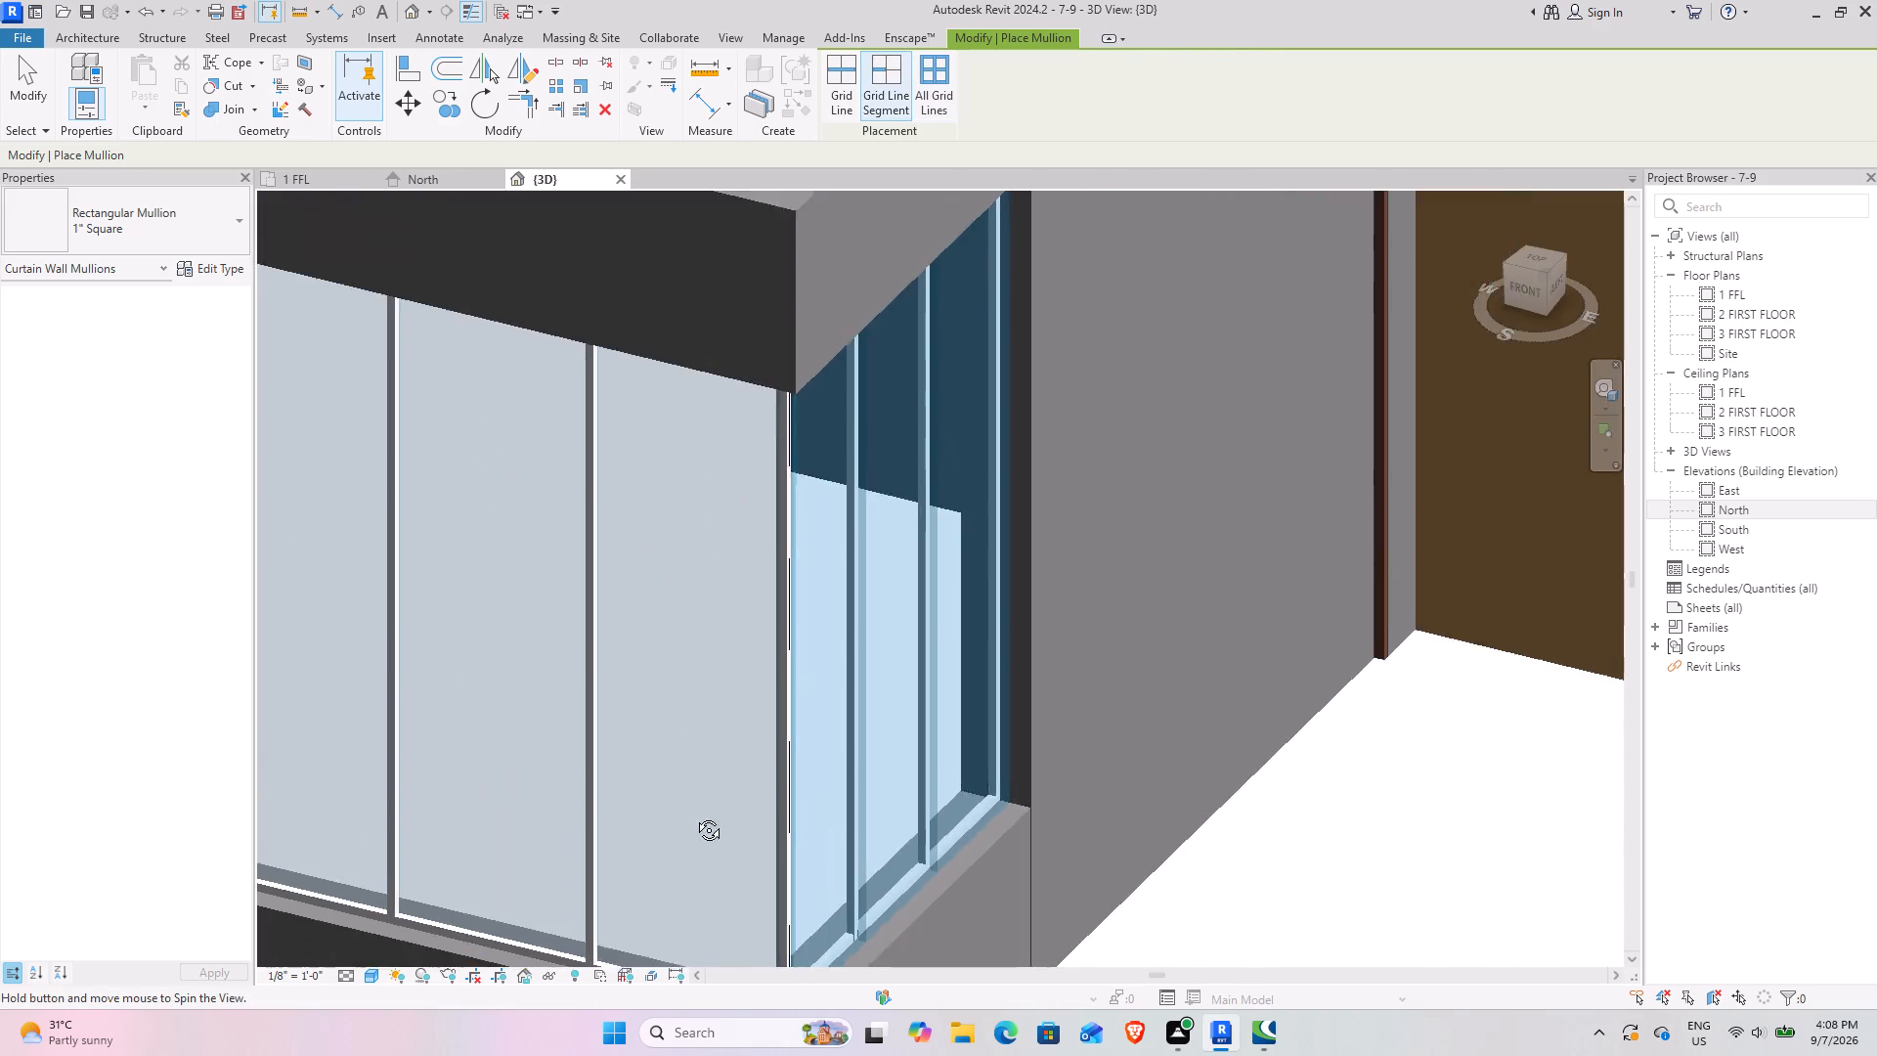
middle_click_drag(694, 815, 537, 704, "shift")
scroll(574, 714, "down", 9)
middle_click_drag(583, 741, 615, 744, "shift")
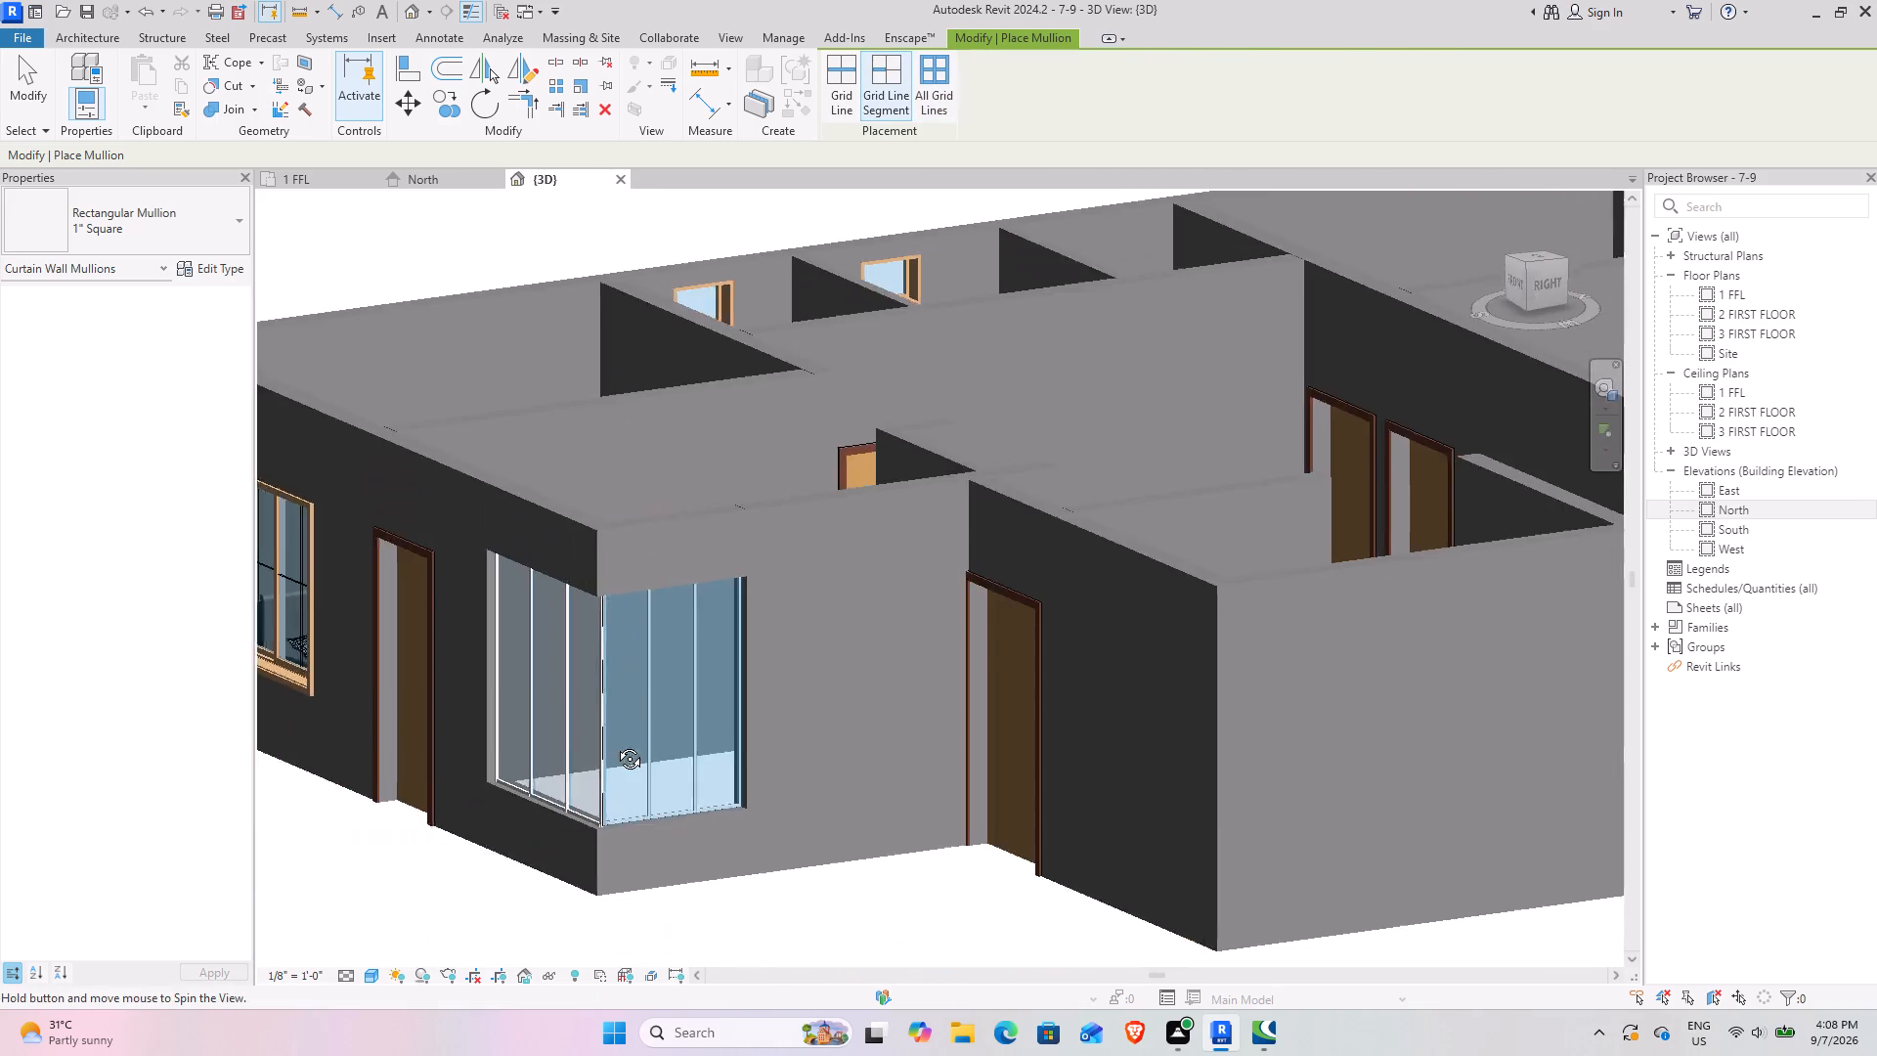
middle_click_drag(615, 744, 903, 803, "shift")
left_click(35, 81)
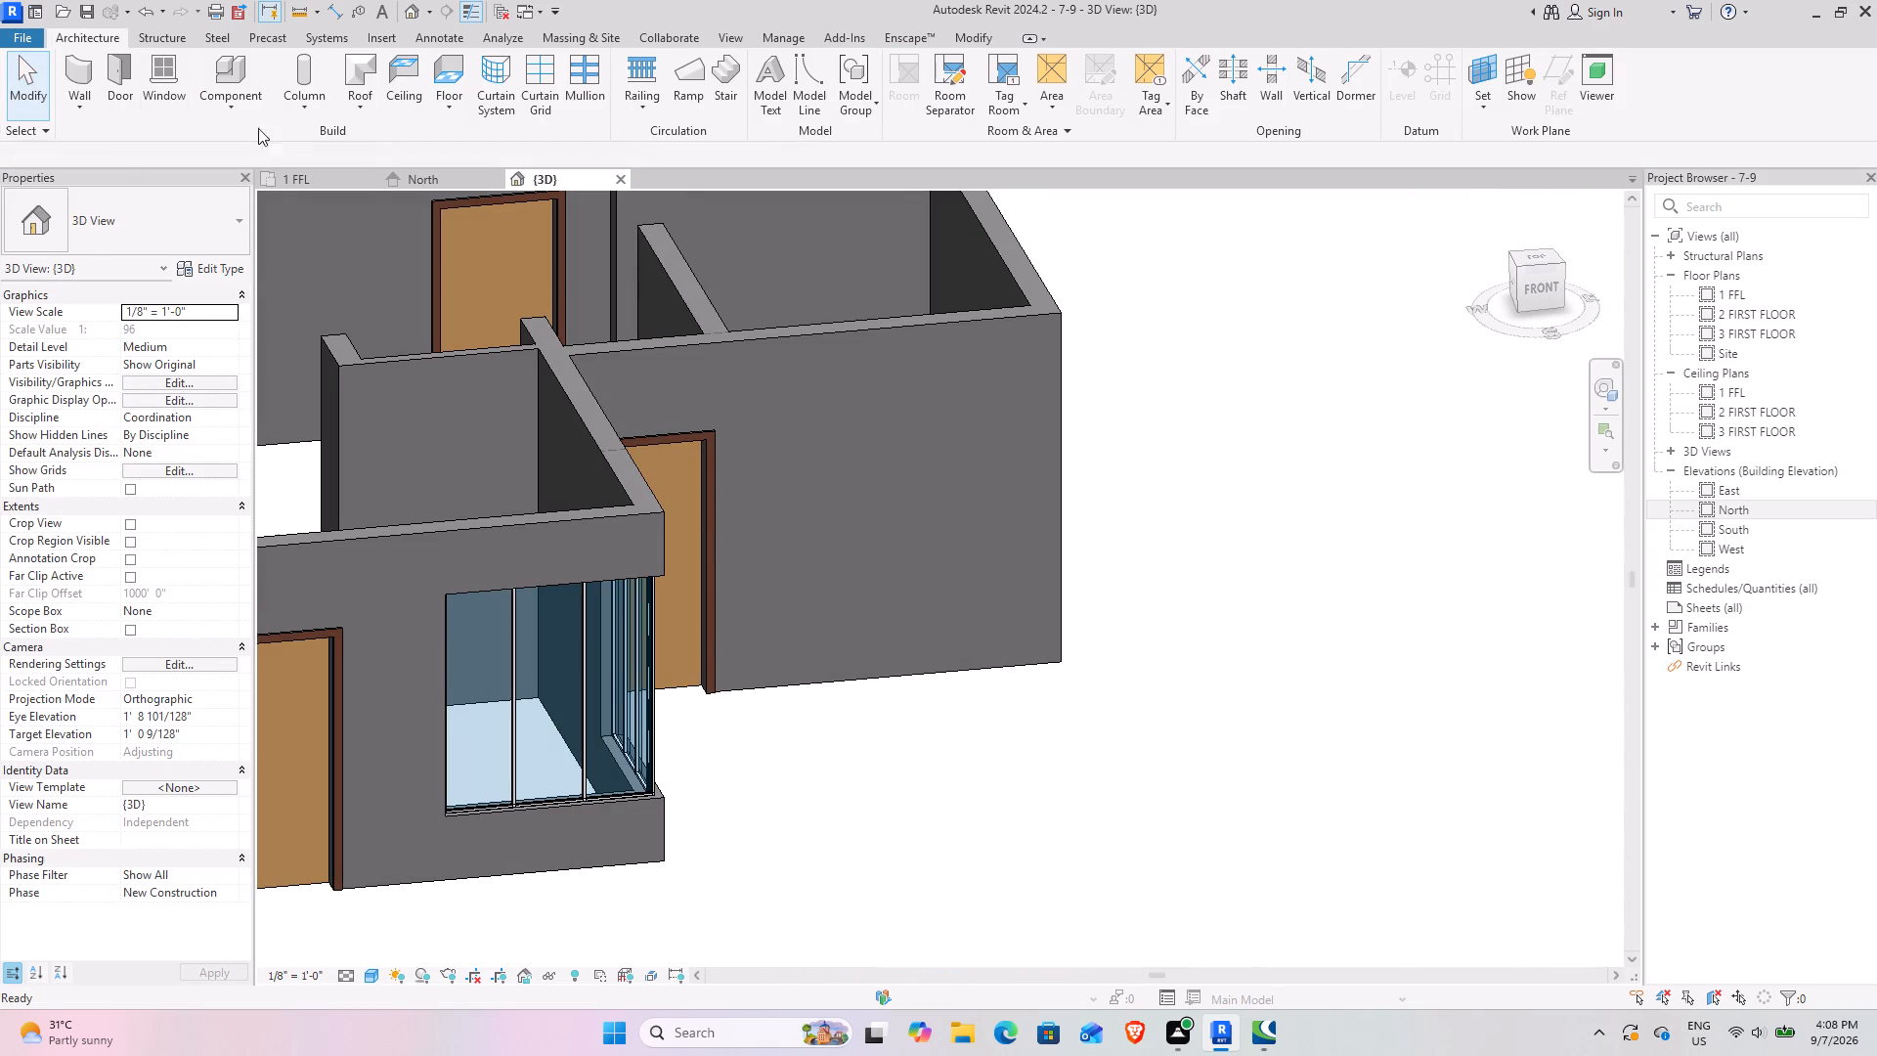
left_click(280, 181)
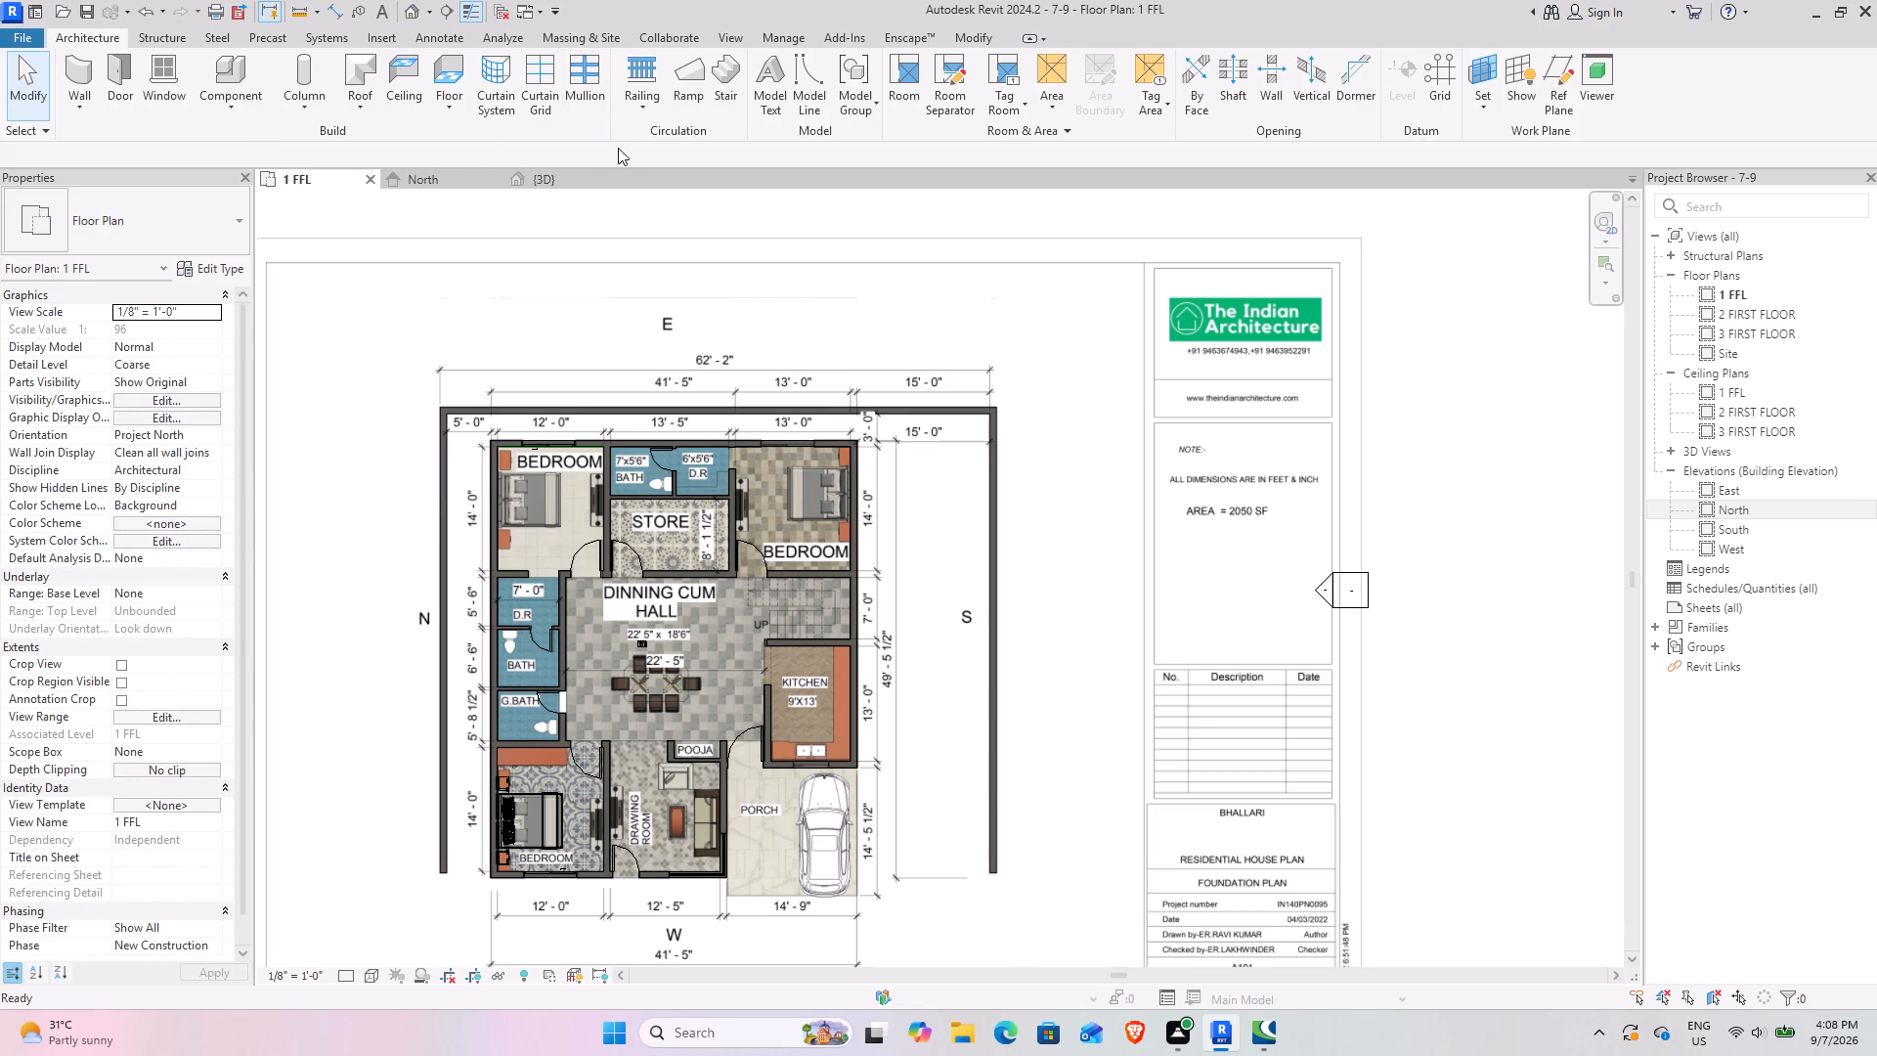
Start a floor on 1 FFL and duplicate its type as 6" with a structure layer thickness of 6".
middle_click_drag(532, 468, 574, 364)
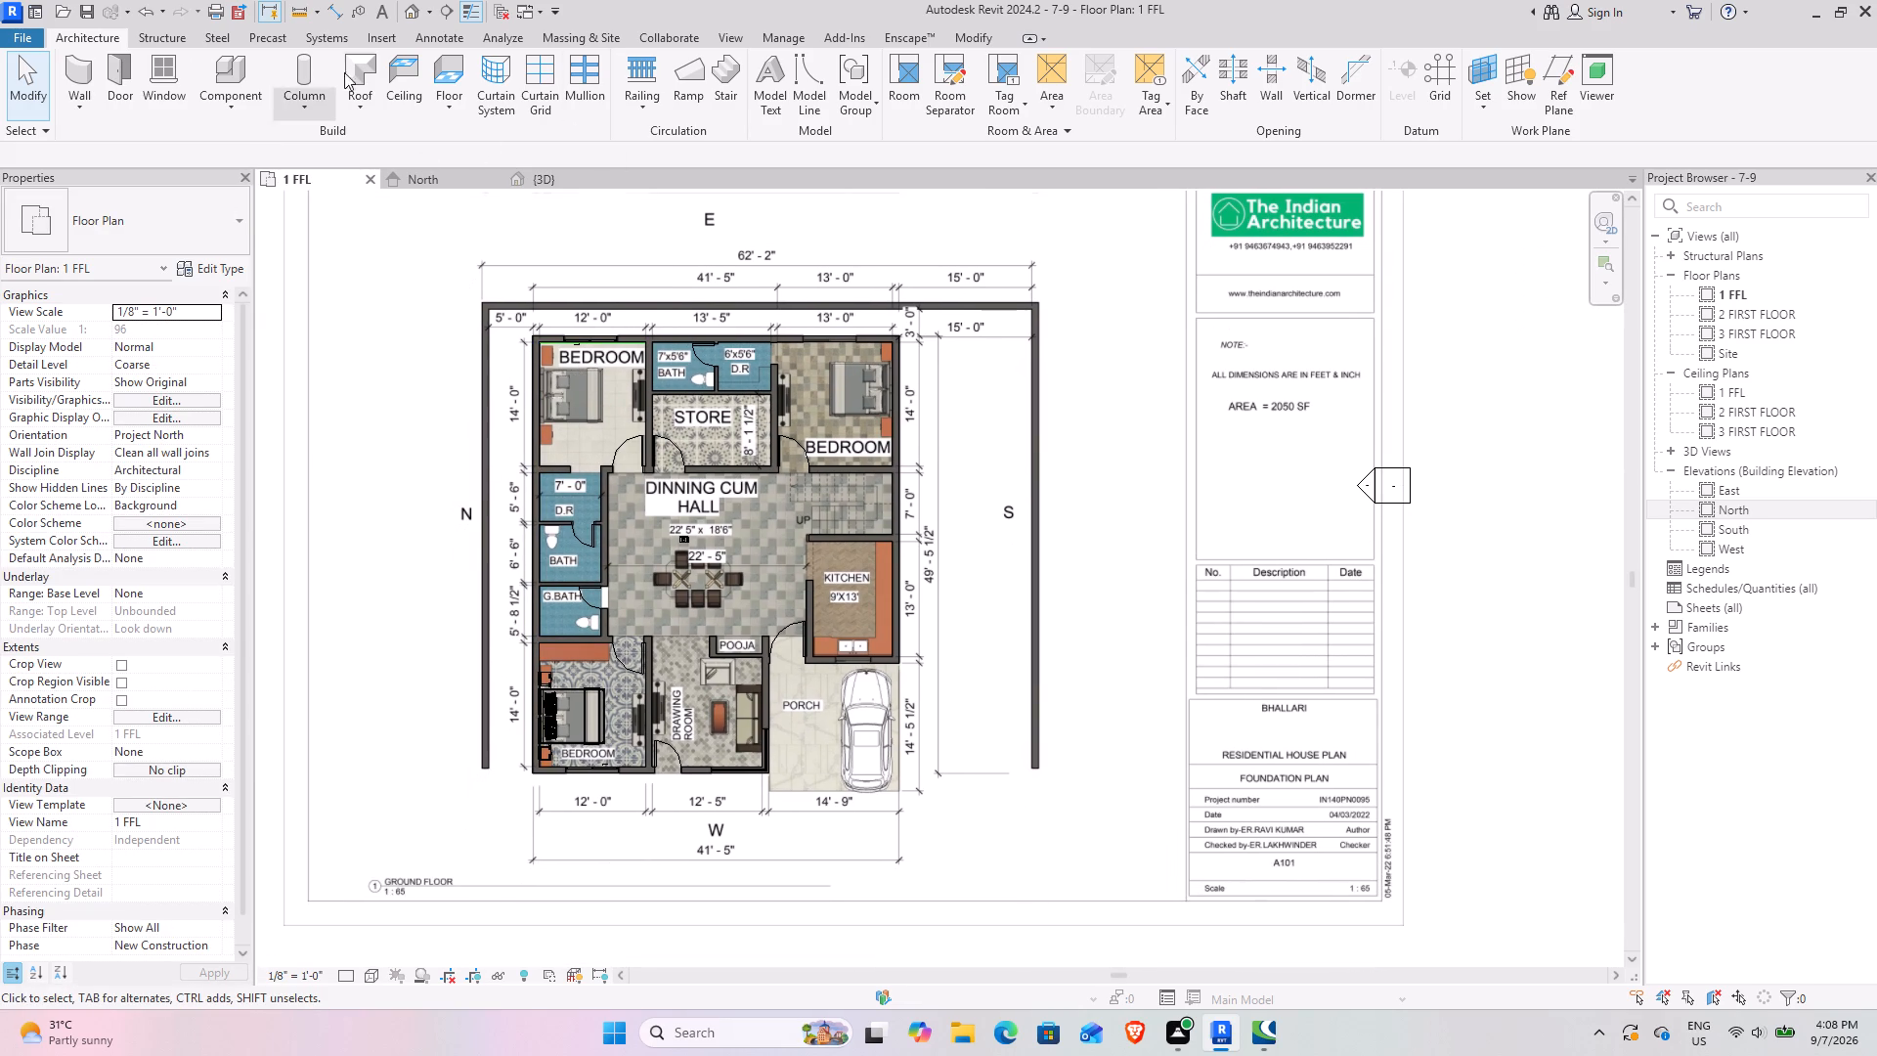
left_click(437, 65)
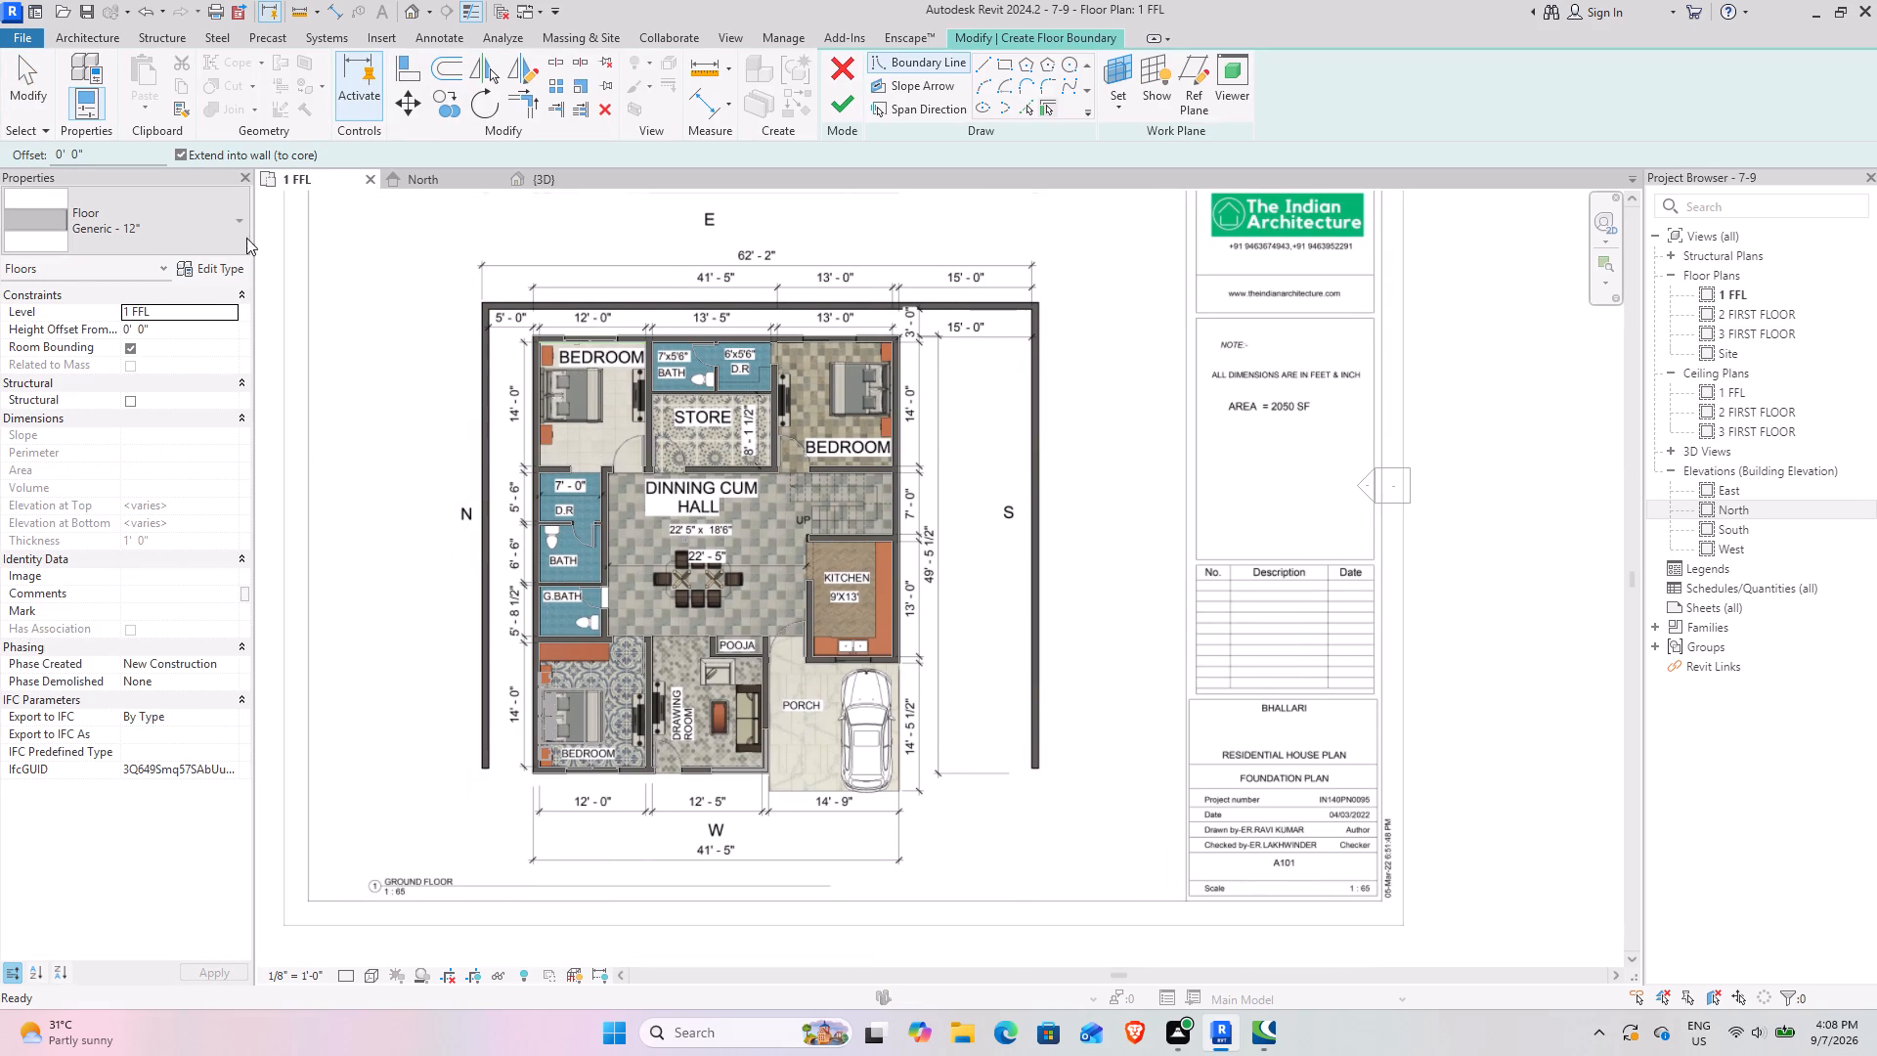
left_click(216, 262)
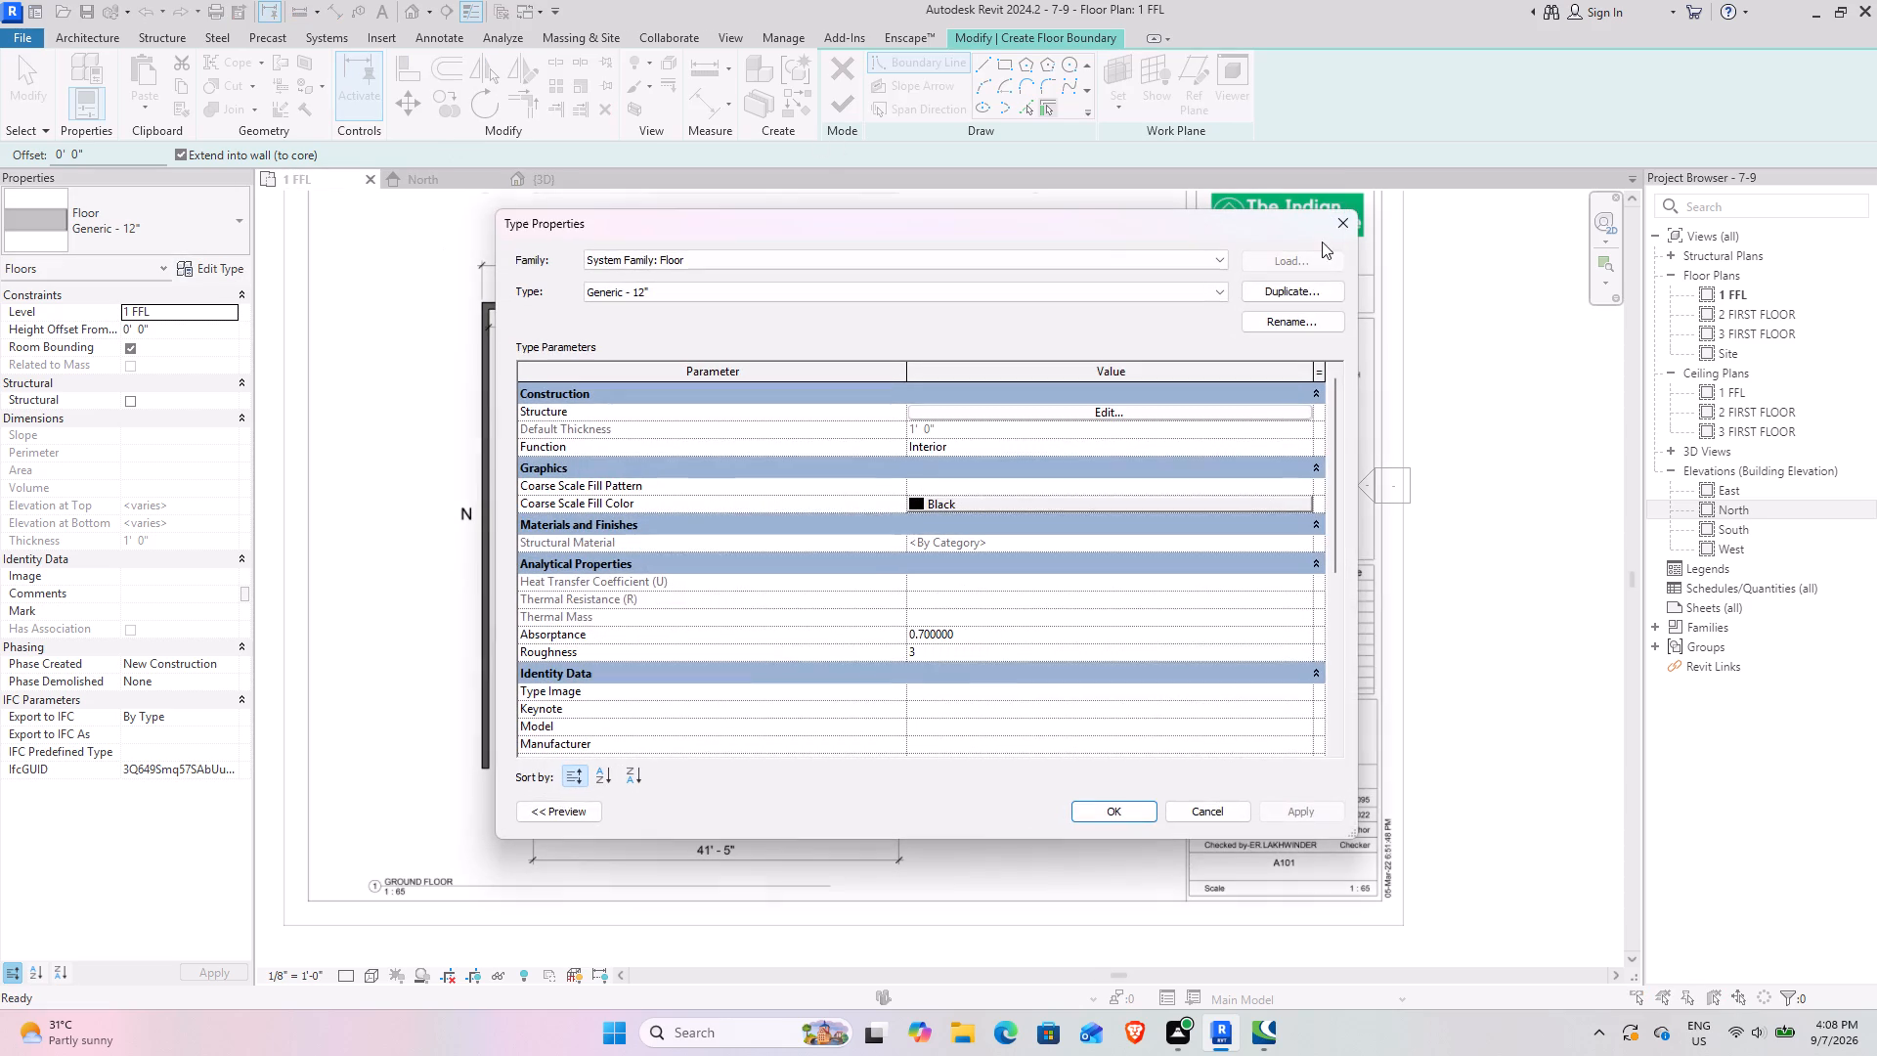
left_click(1281, 286)
type("6\"")
key("Return")
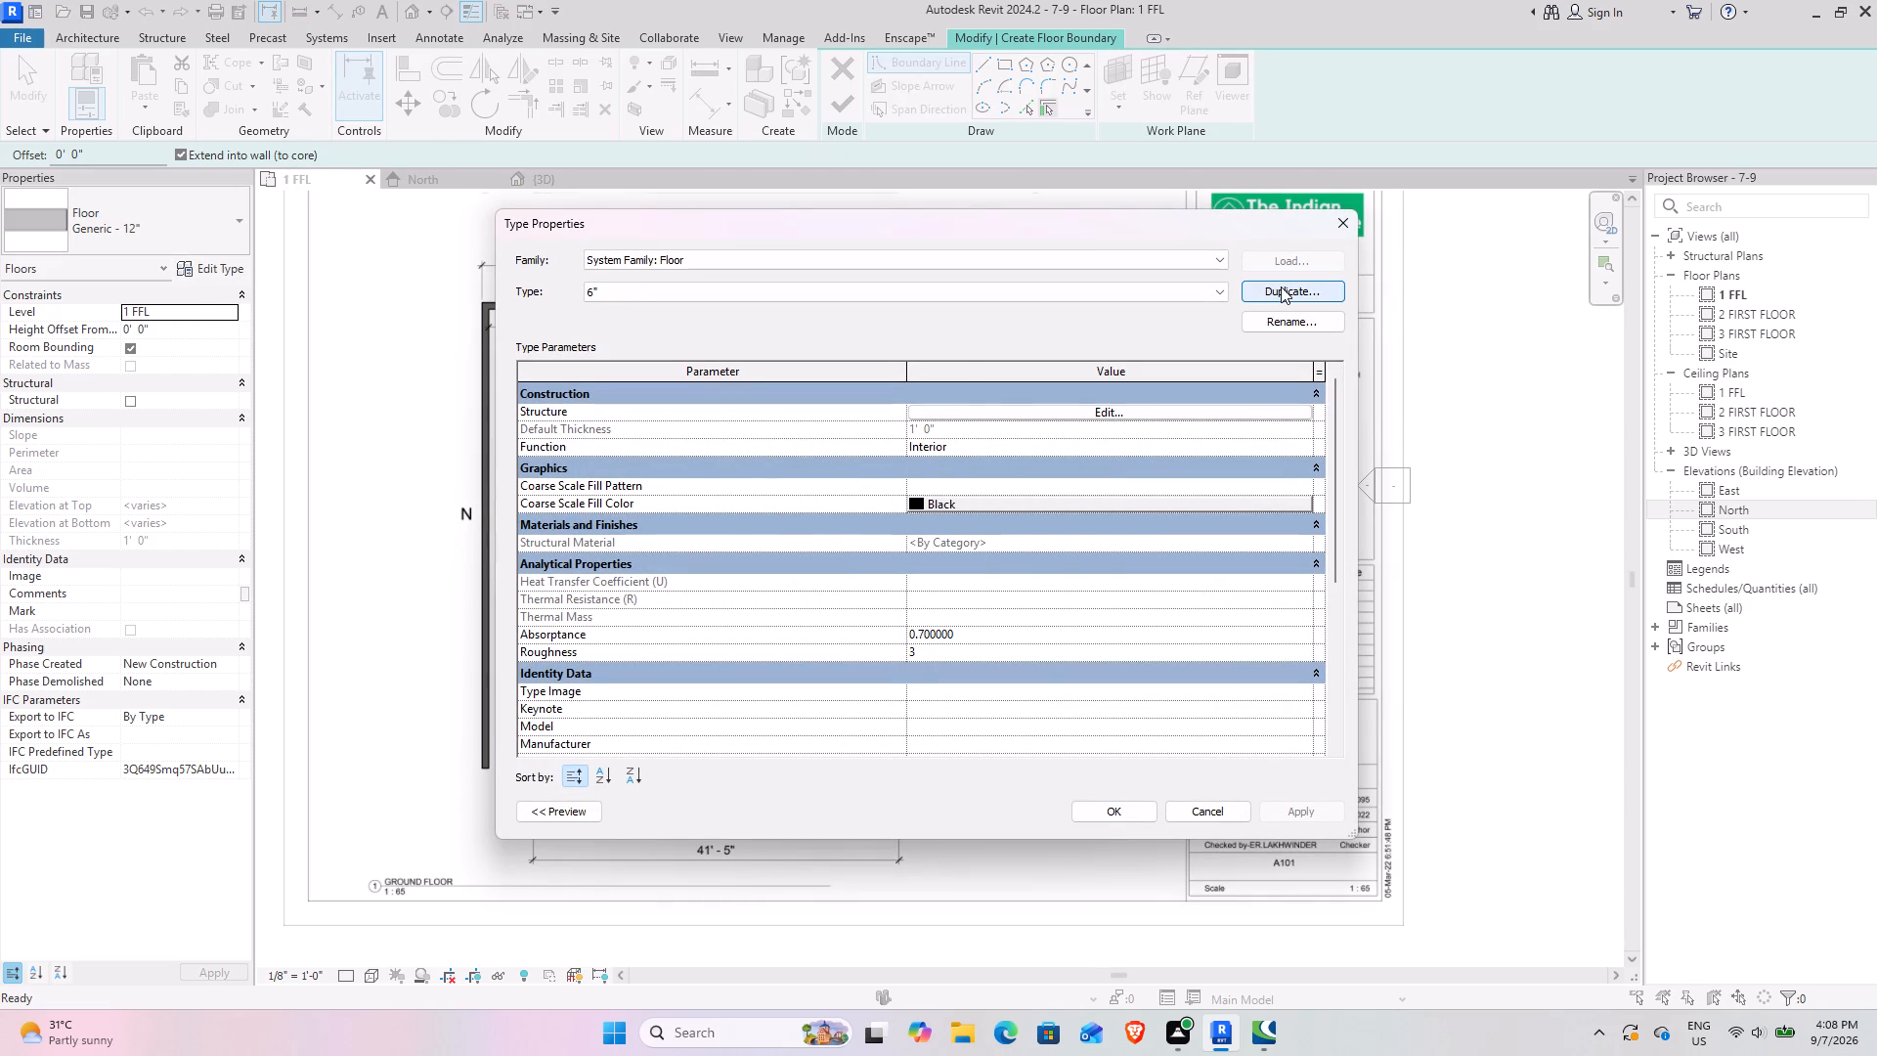
left_click(1063, 410)
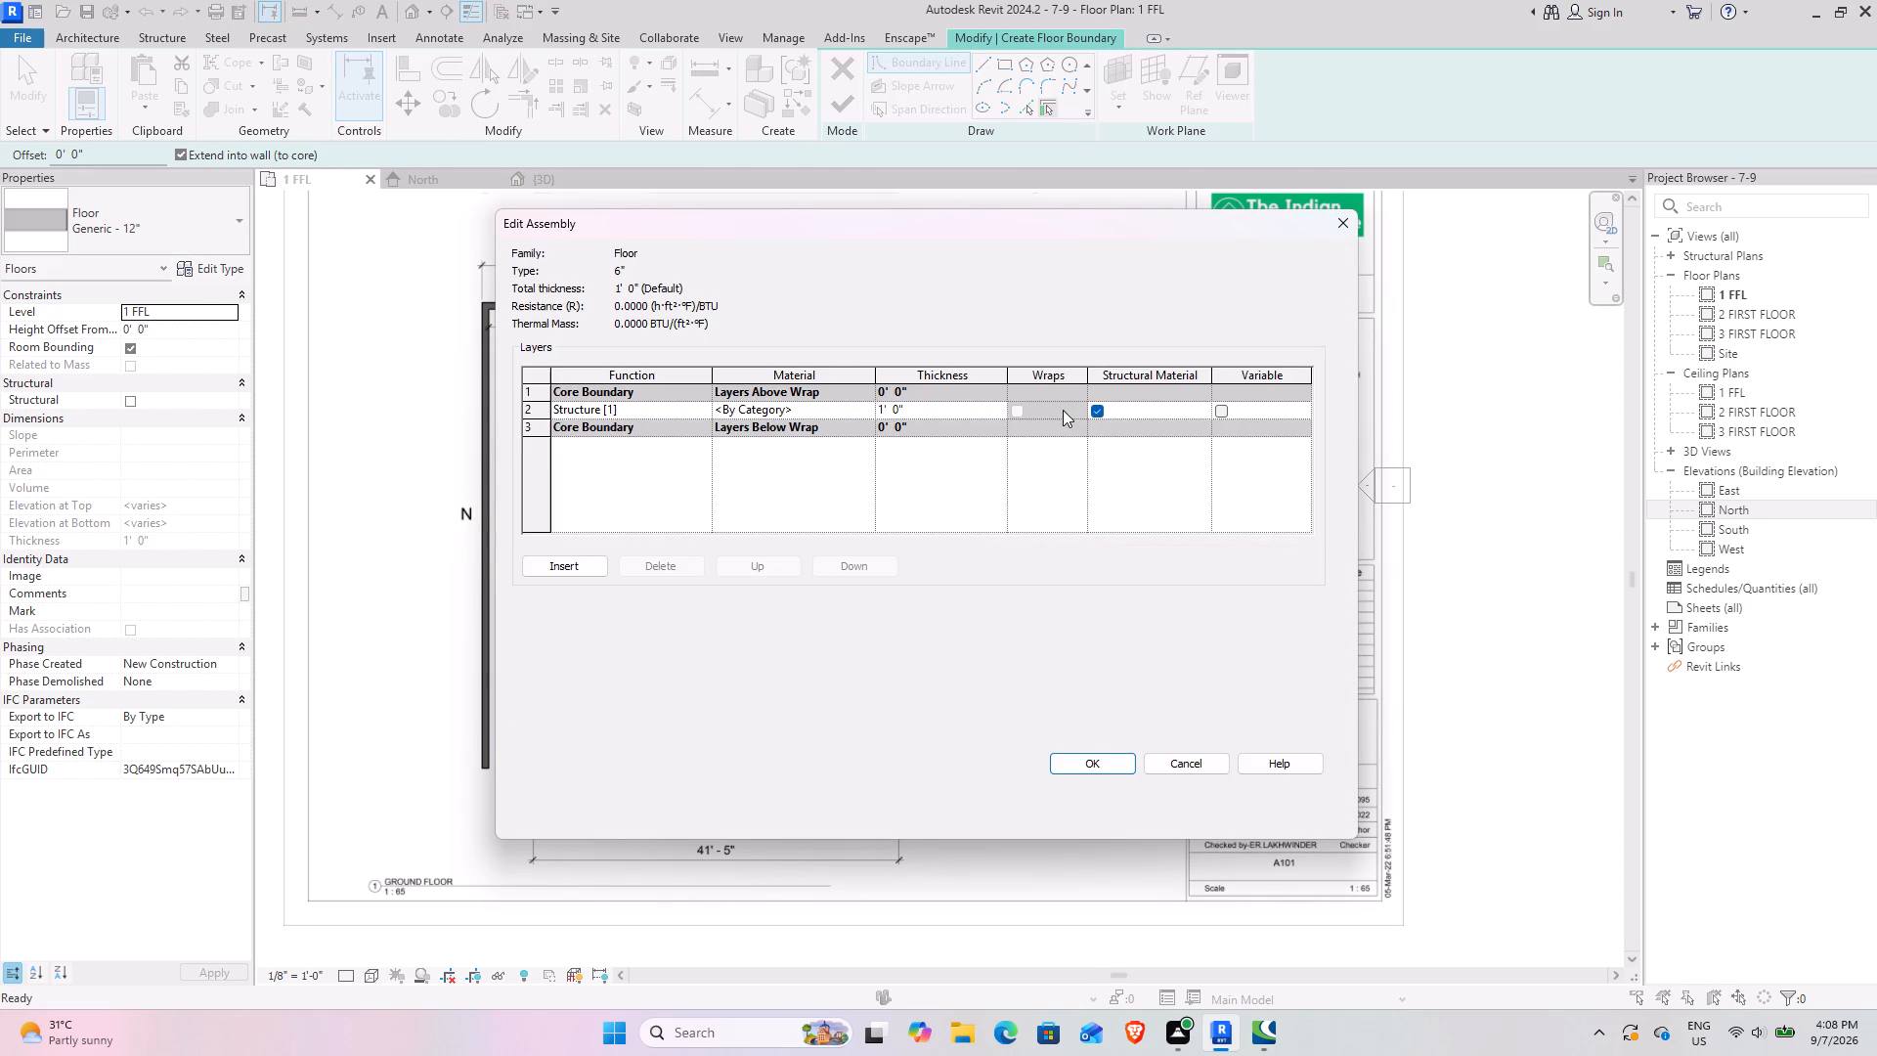
left_click(933, 411)
type("6\"")
key("Return")
left_click(1061, 772)
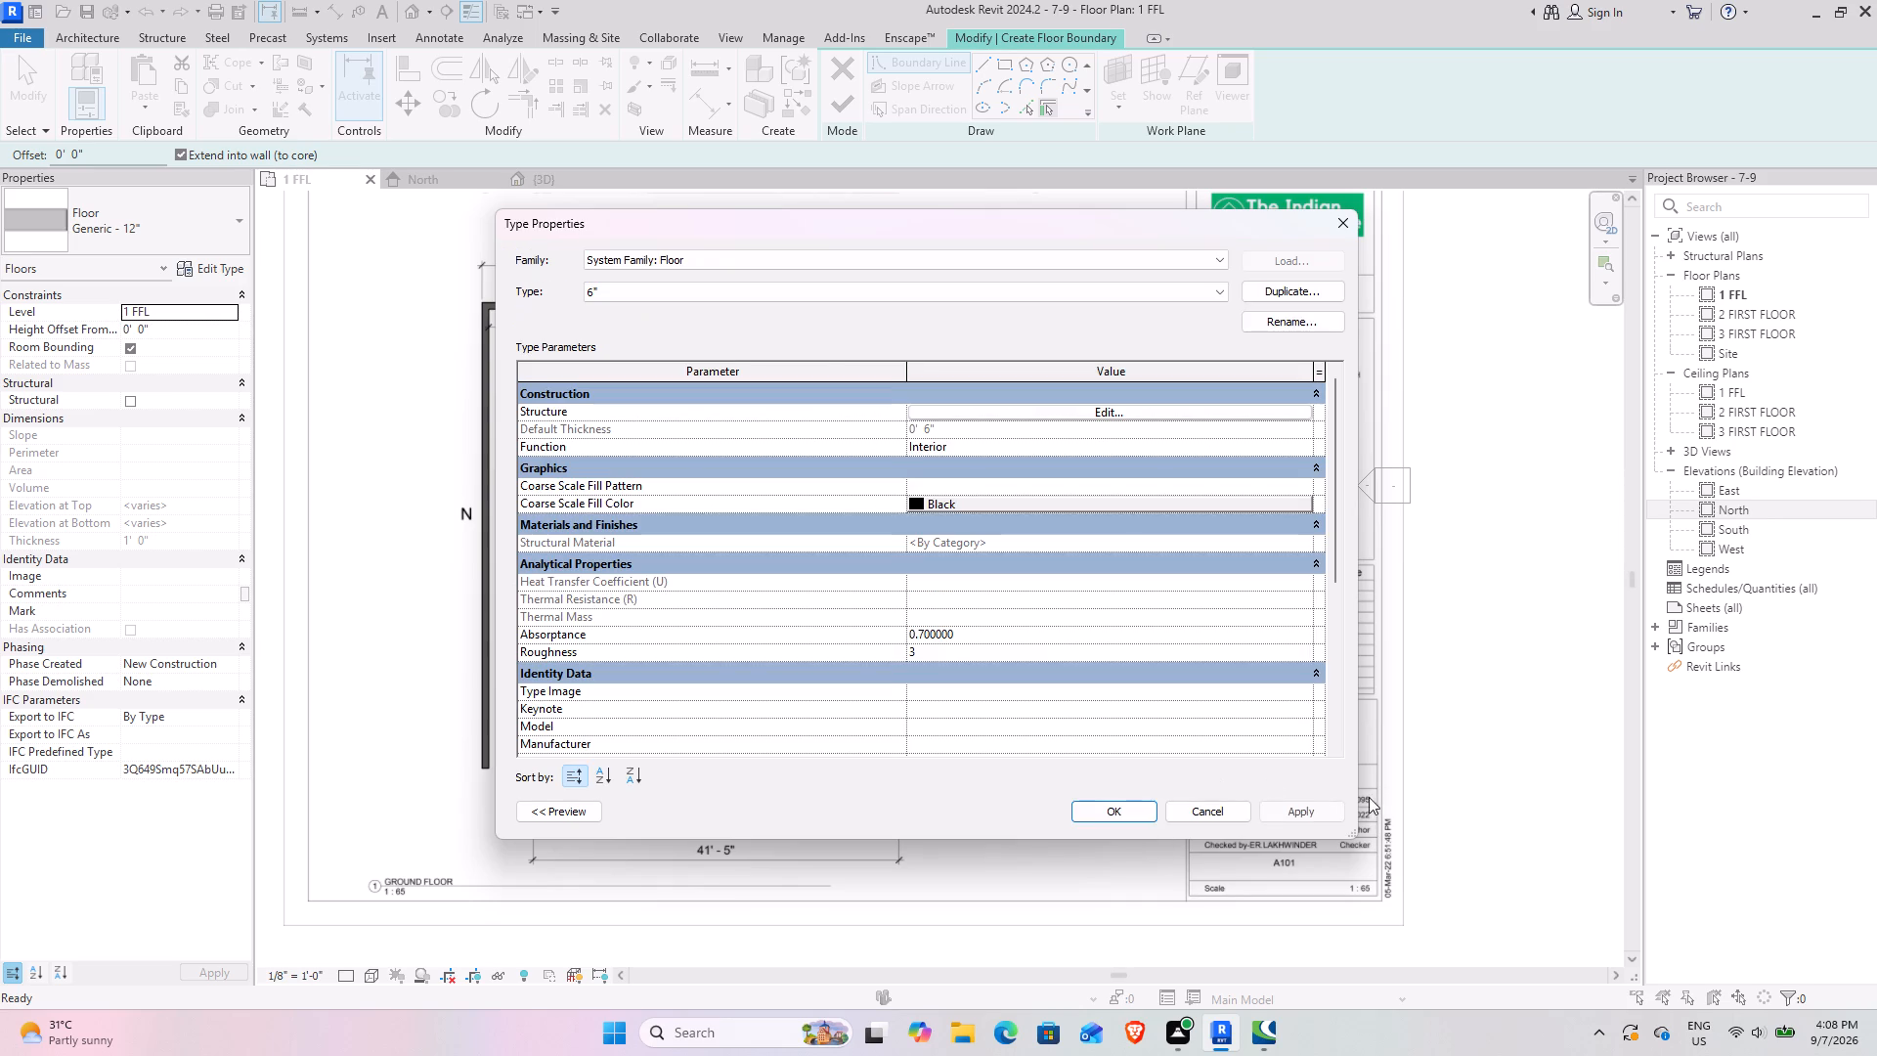
left_click(1322, 822)
left_click(1118, 814)
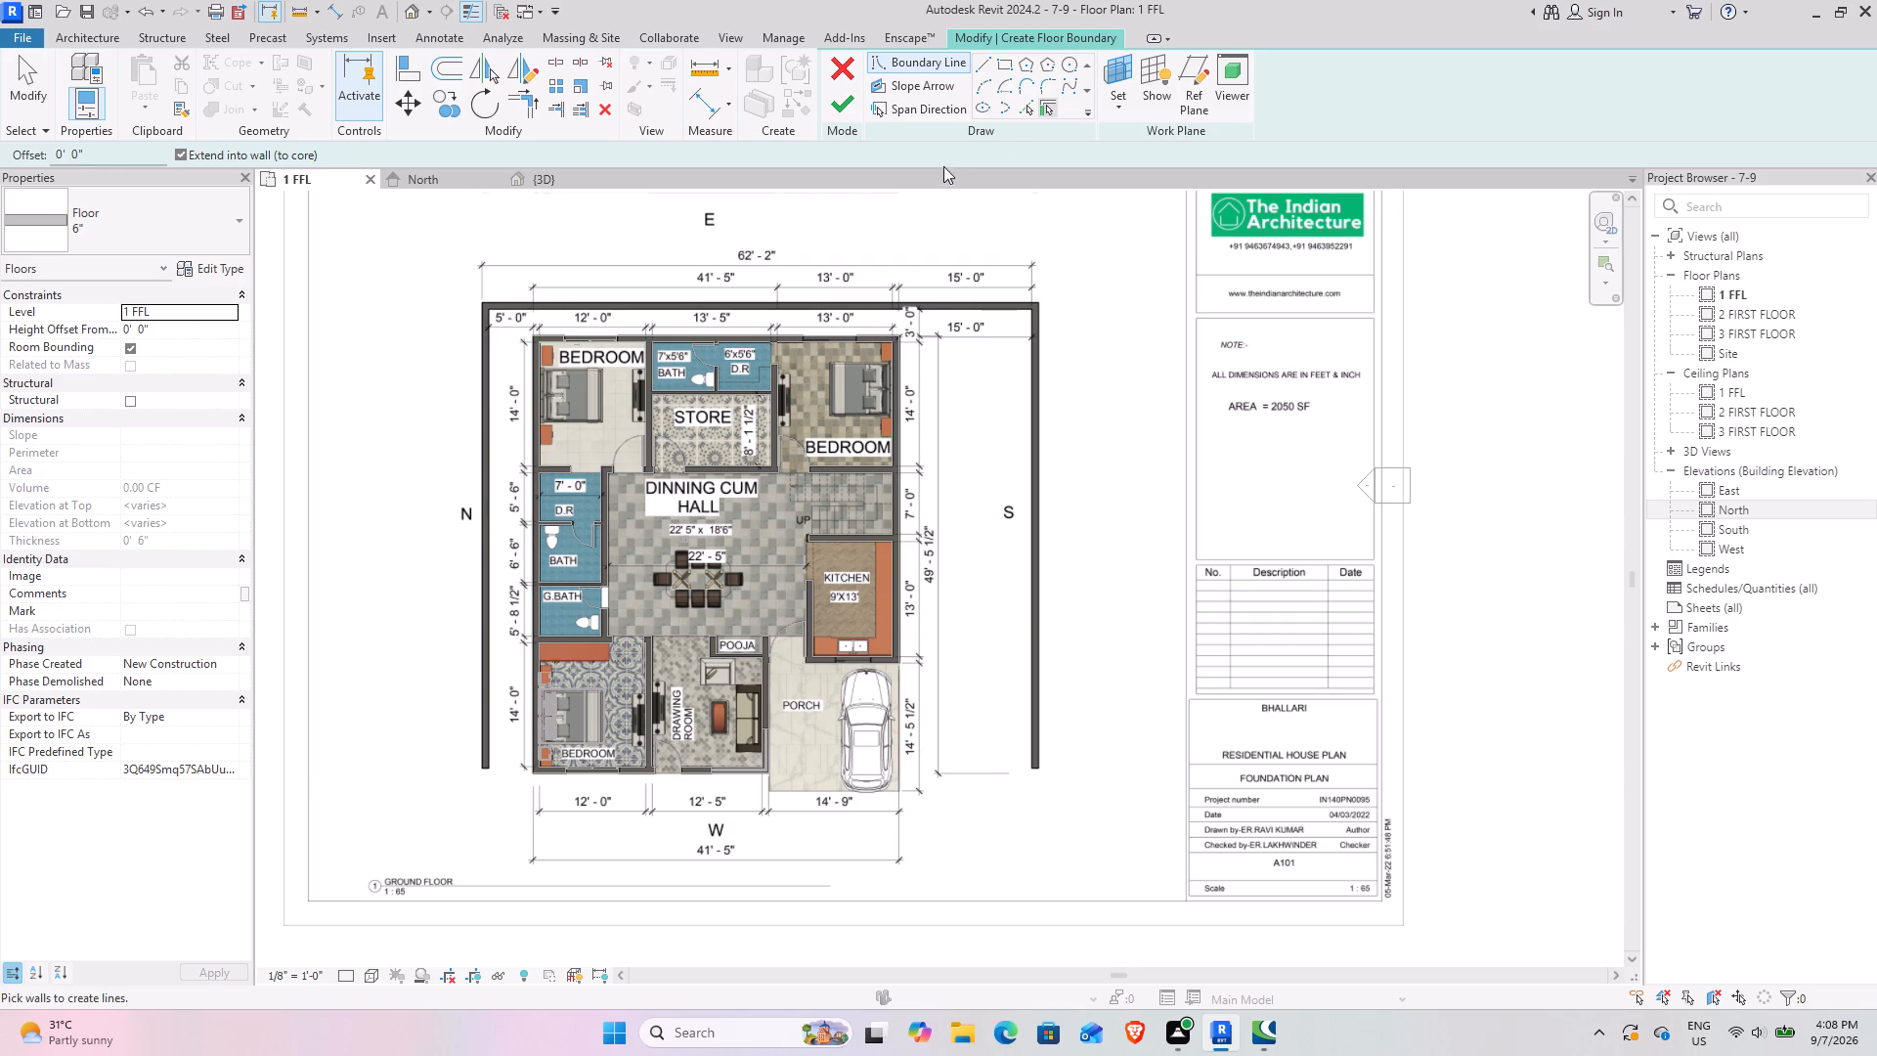
Create the 6" house floor from a rectangle spanning the rear bedroom's outer corner to the porch corner in line with the front wall.
left_click(1003, 63)
scroll(525, 321, "up", 2)
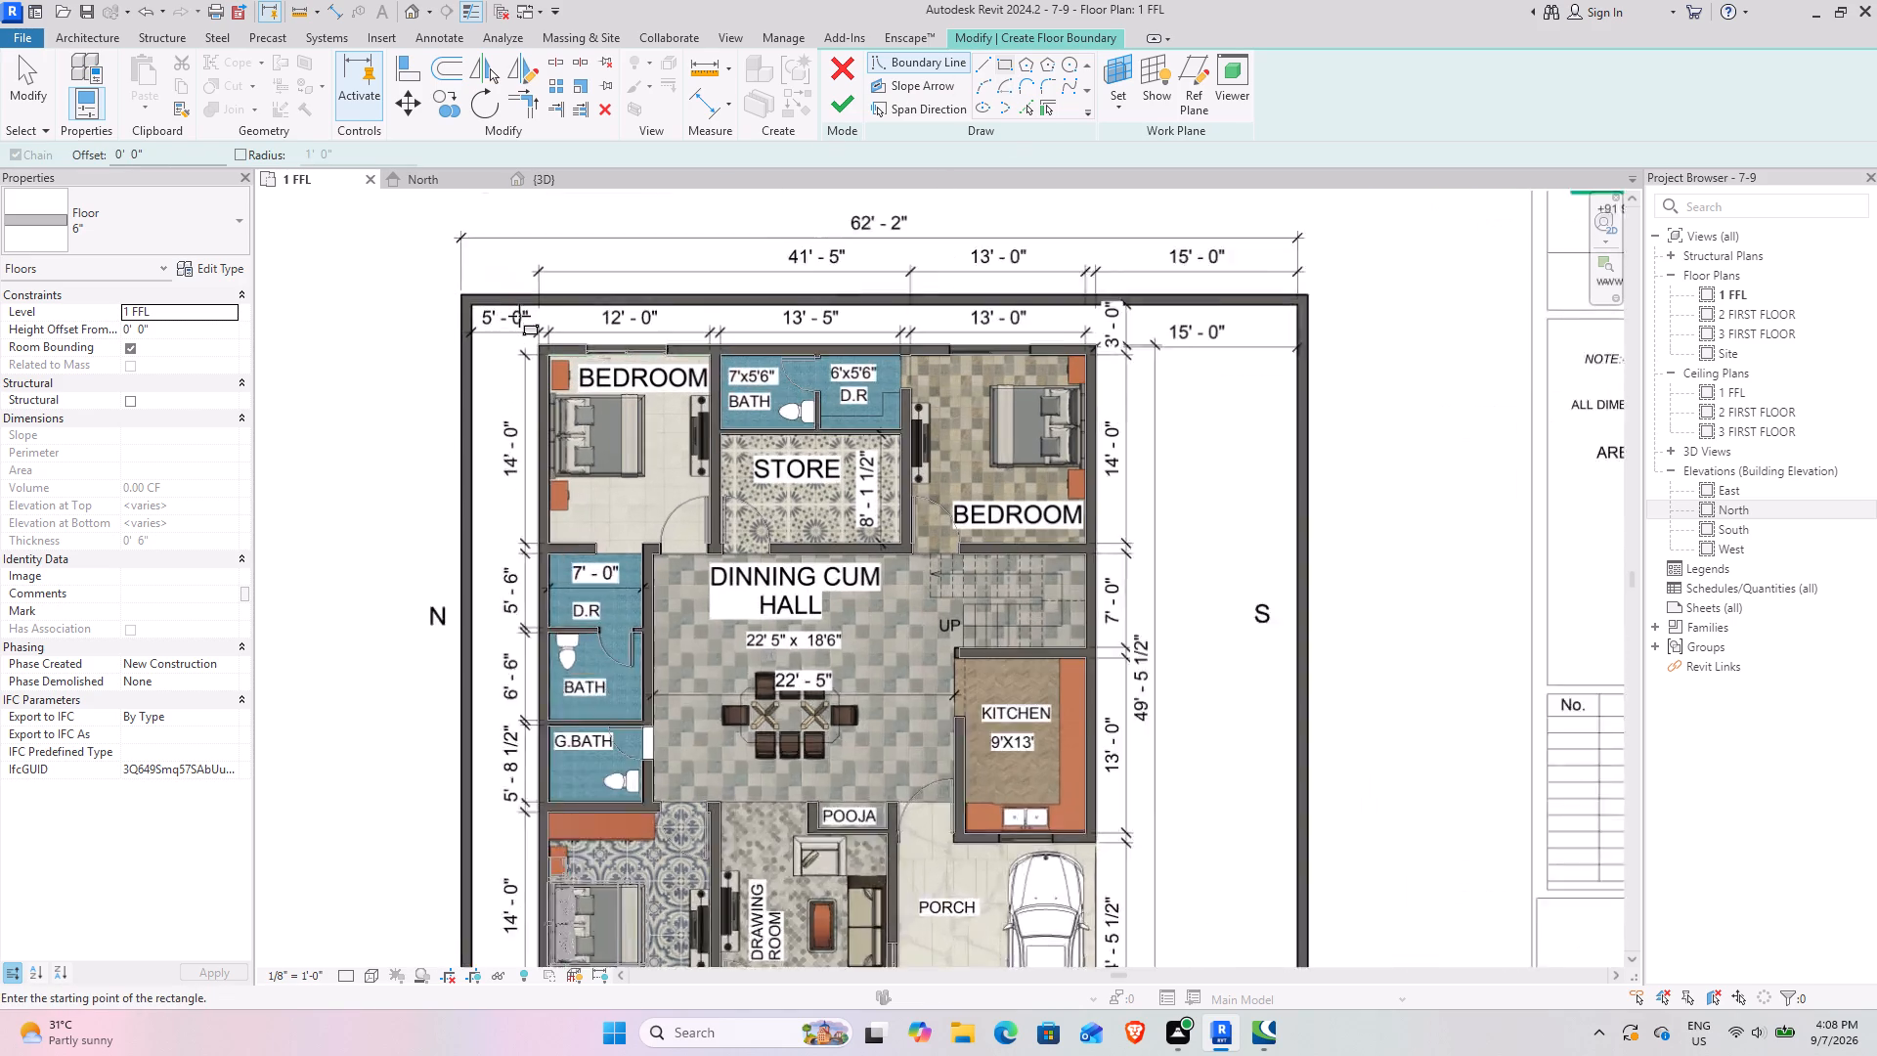
scroll(519, 316, "up", 5)
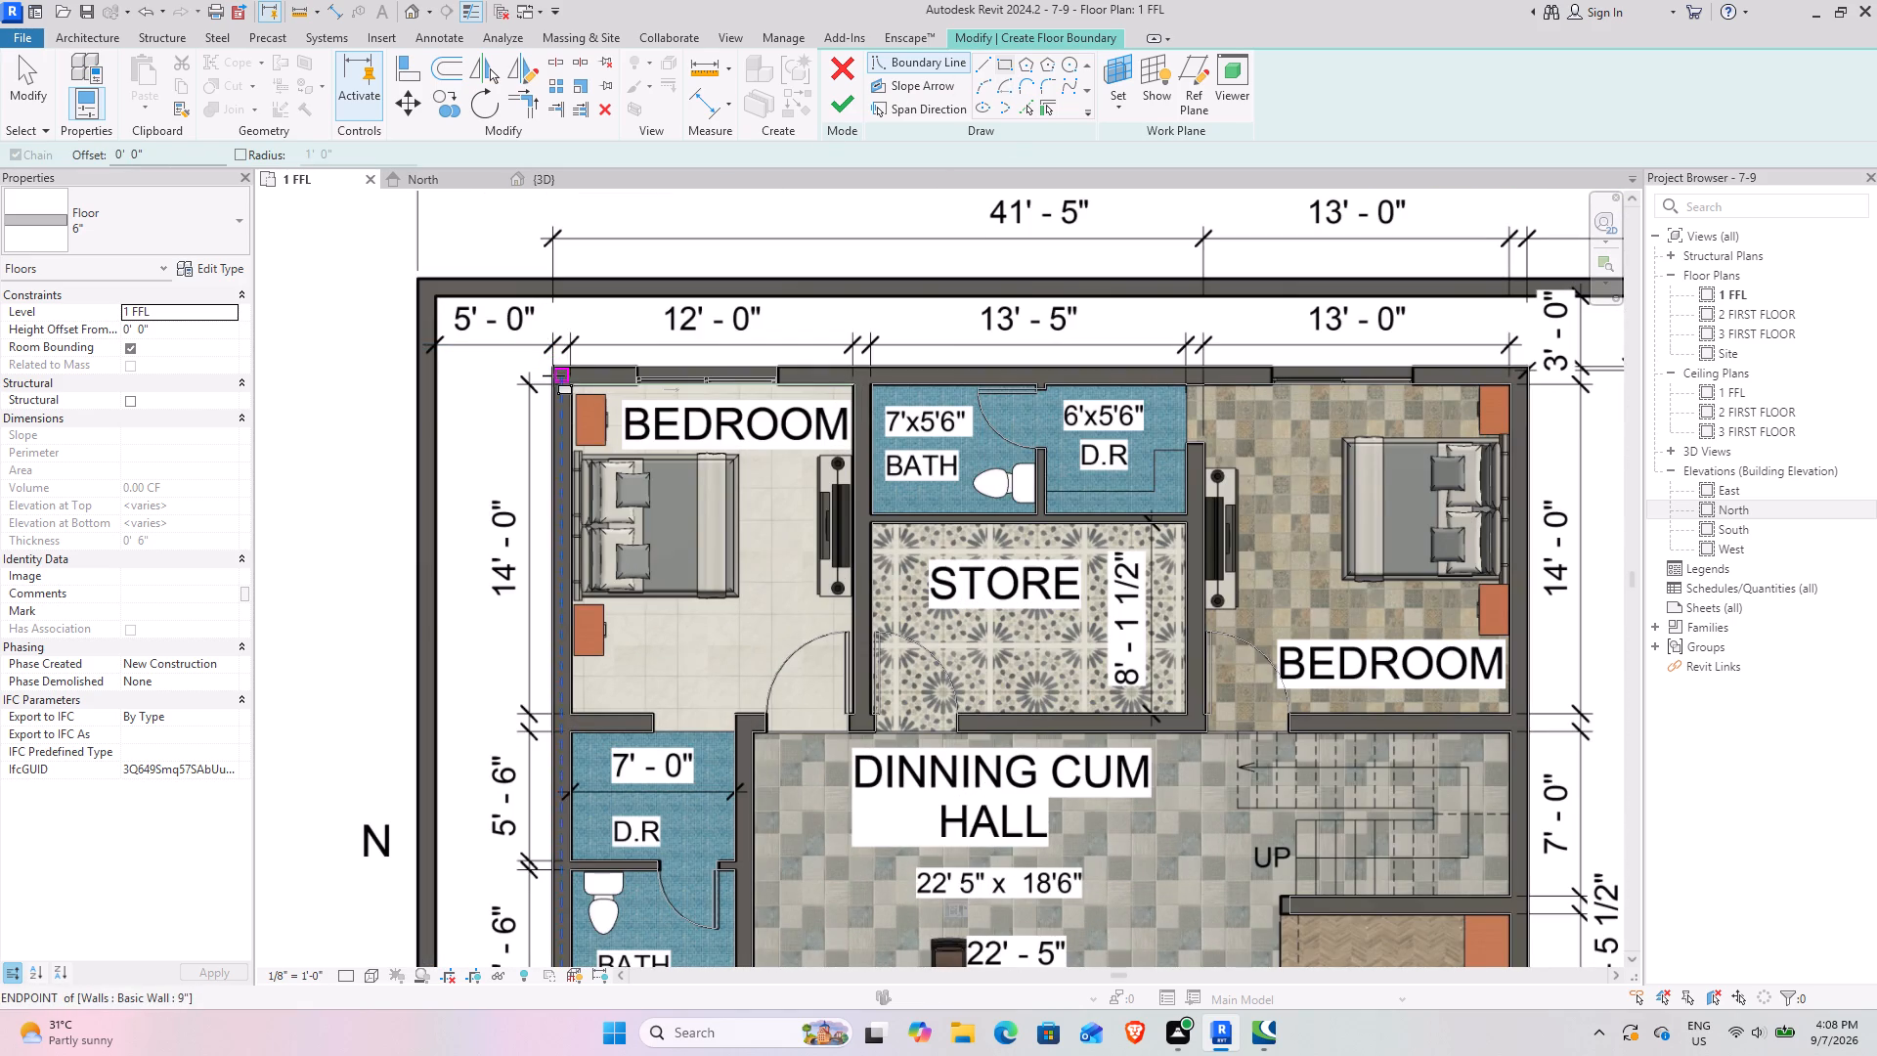
left_click(547, 365)
middle_click_drag(915, 698, 478, 215)
middle_click_drag(999, 719, 811, 356)
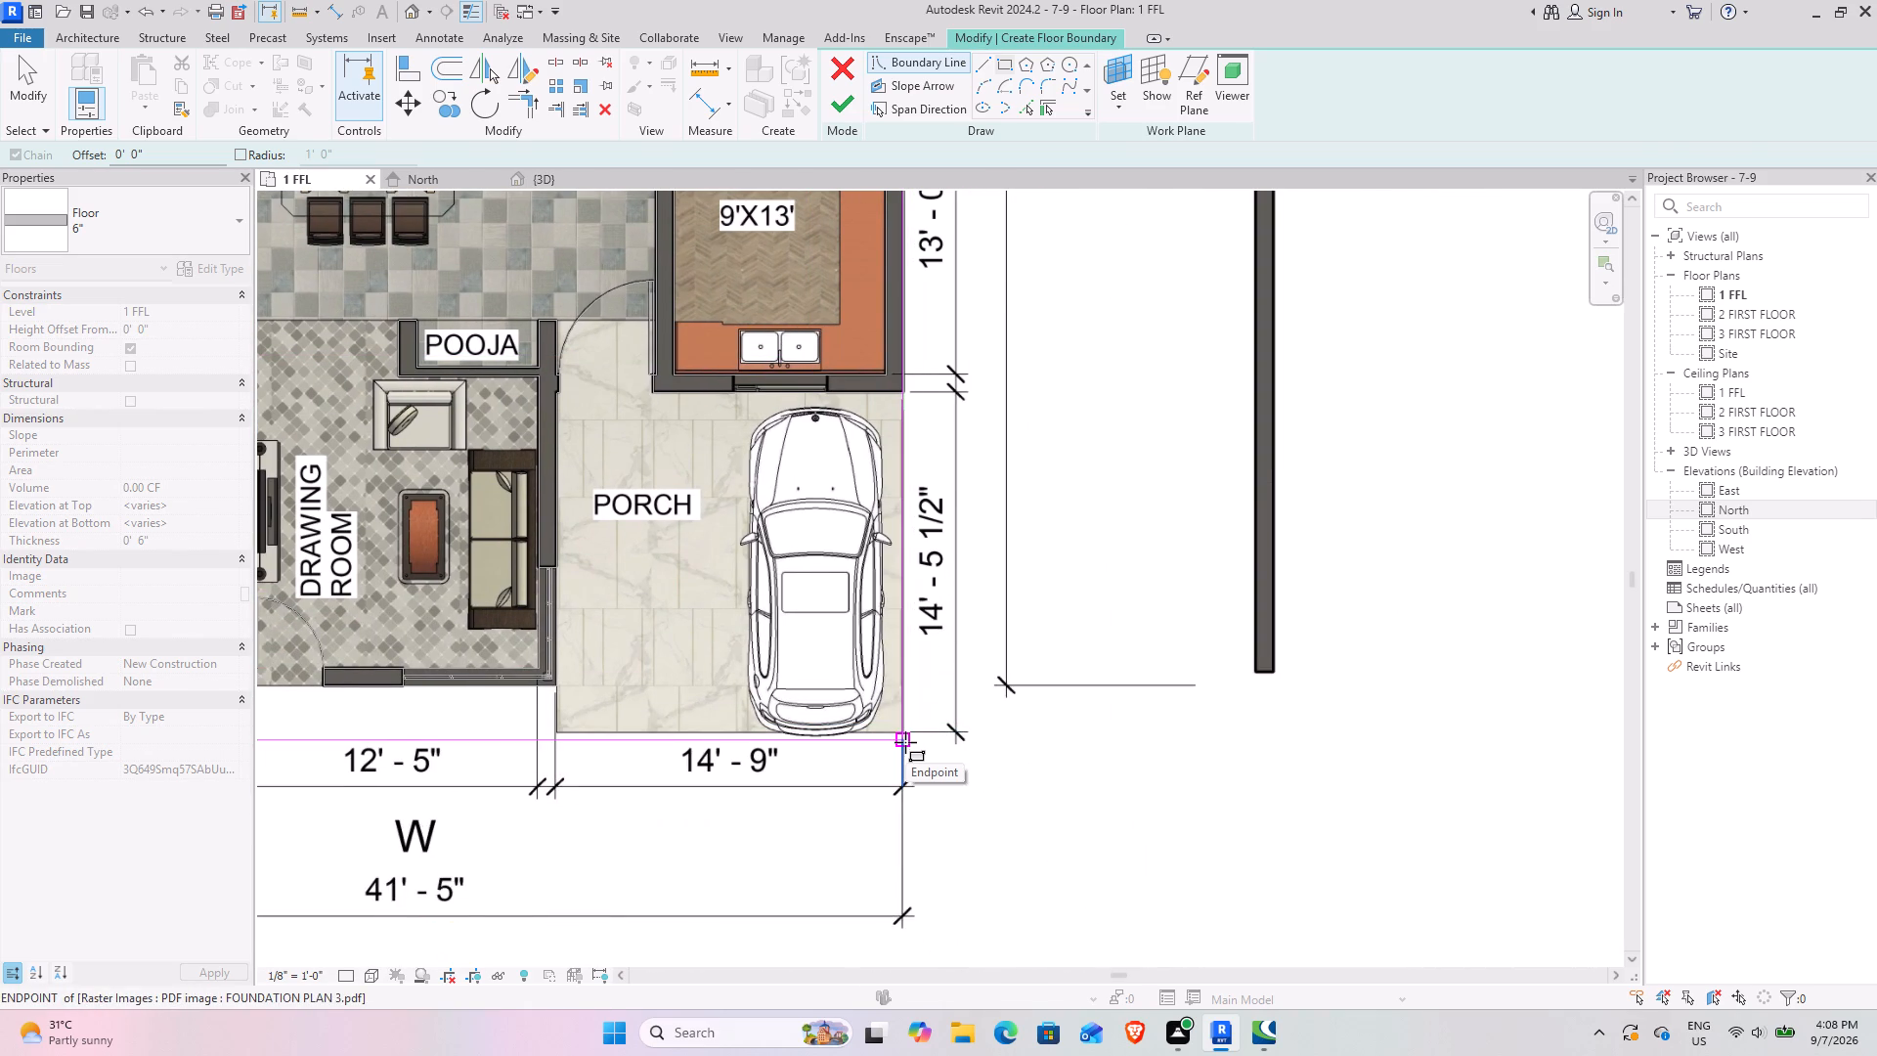
left_click(912, 689)
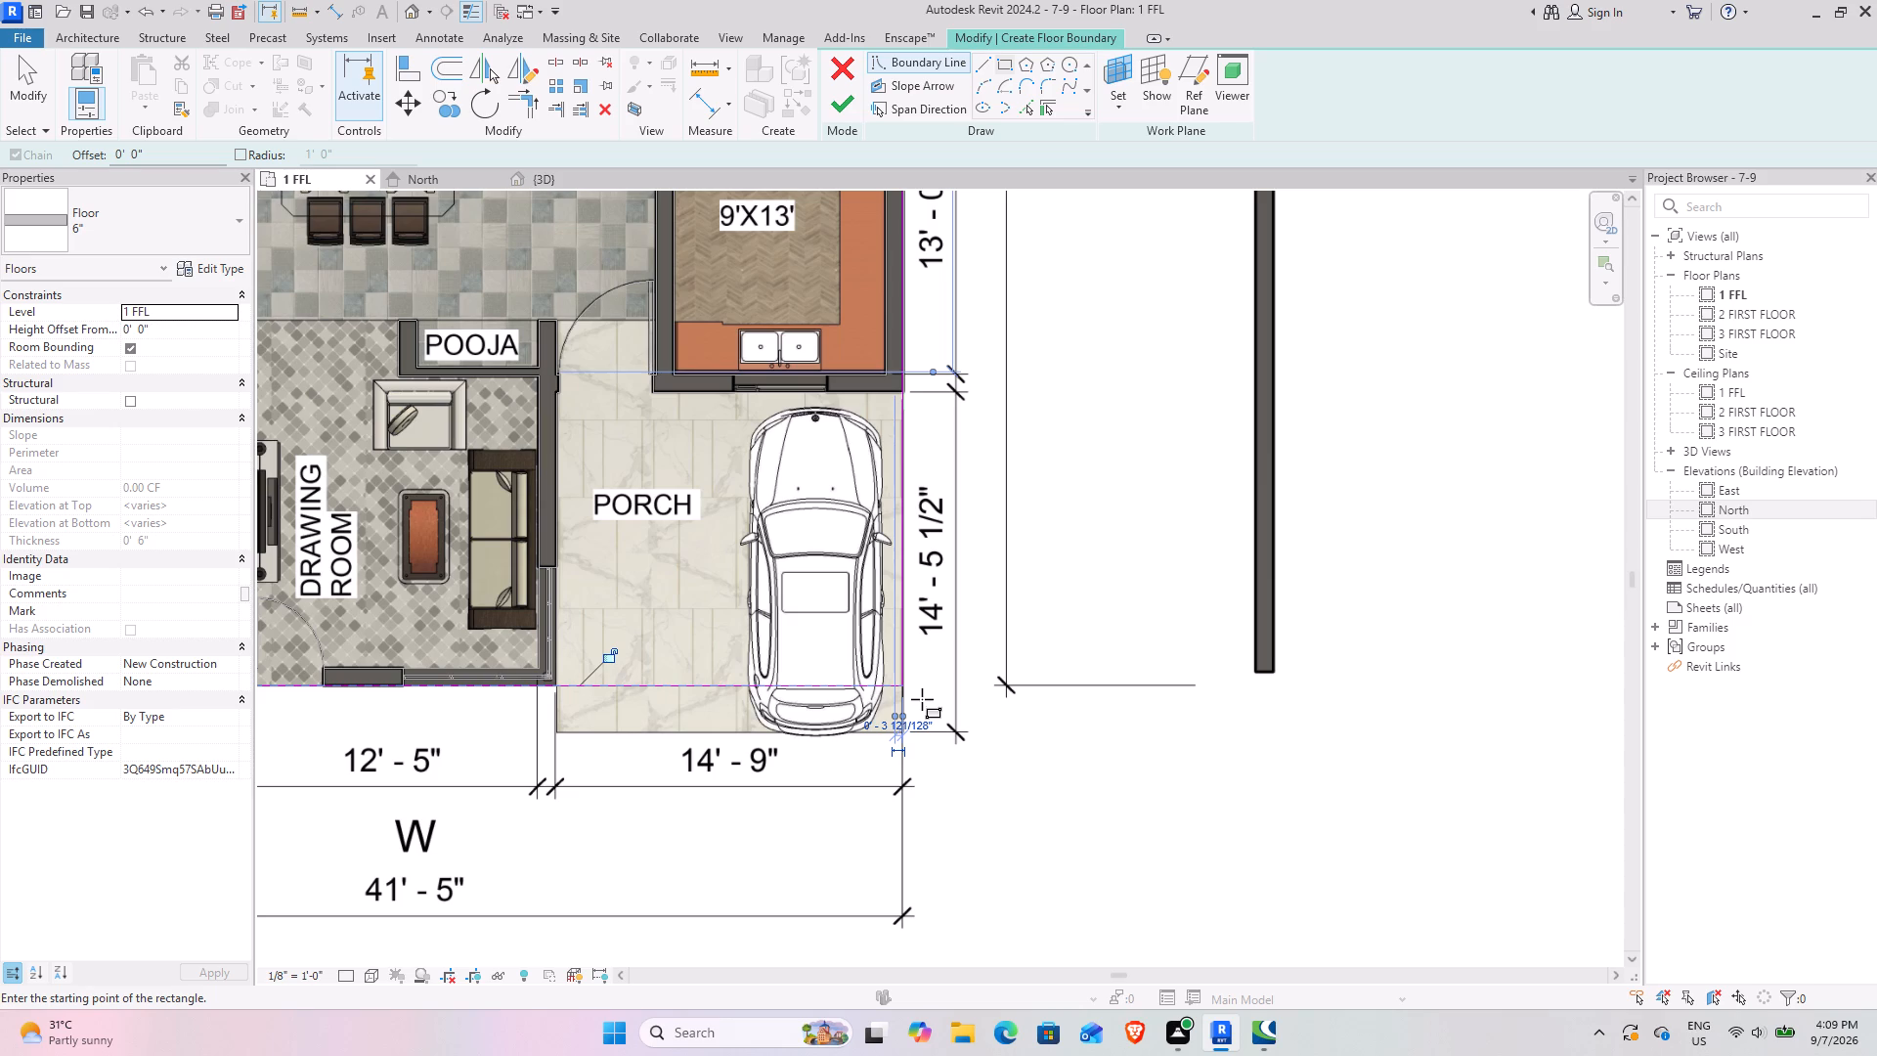
scroll(838, 555, "down", 6)
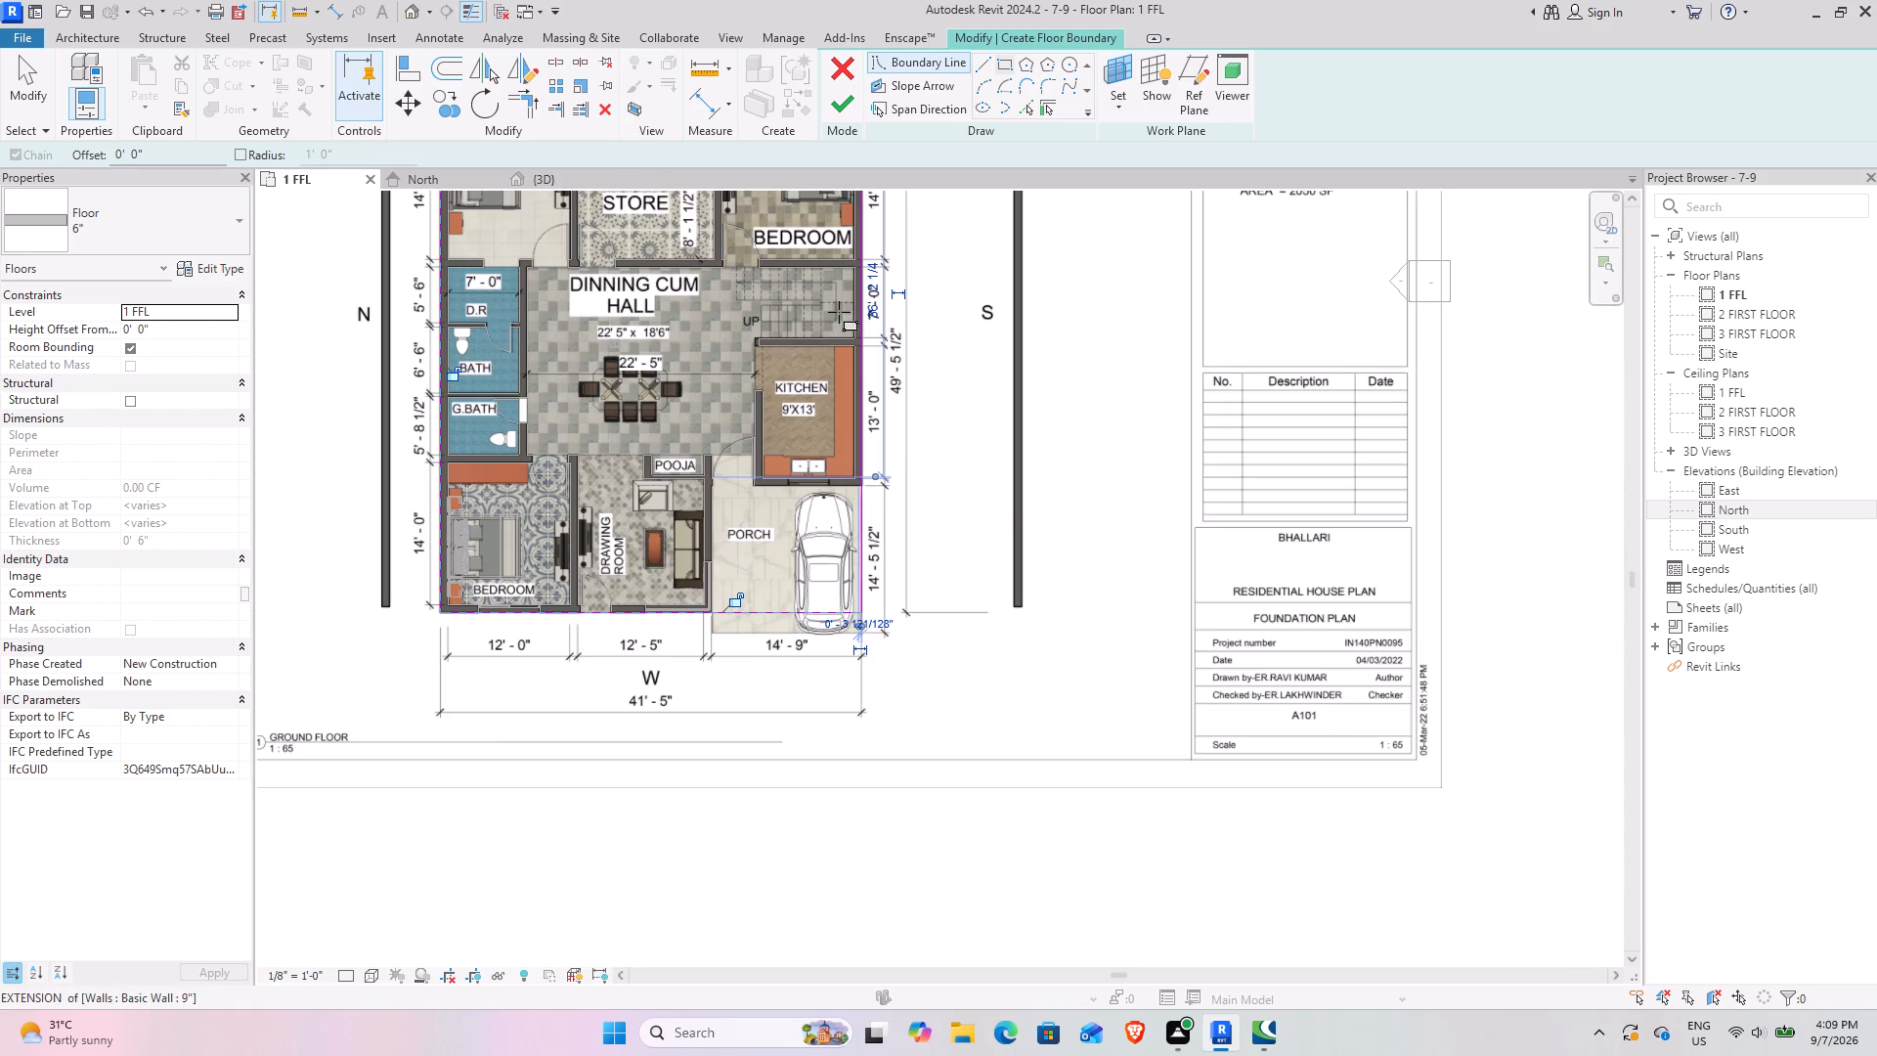
left_click(849, 107)
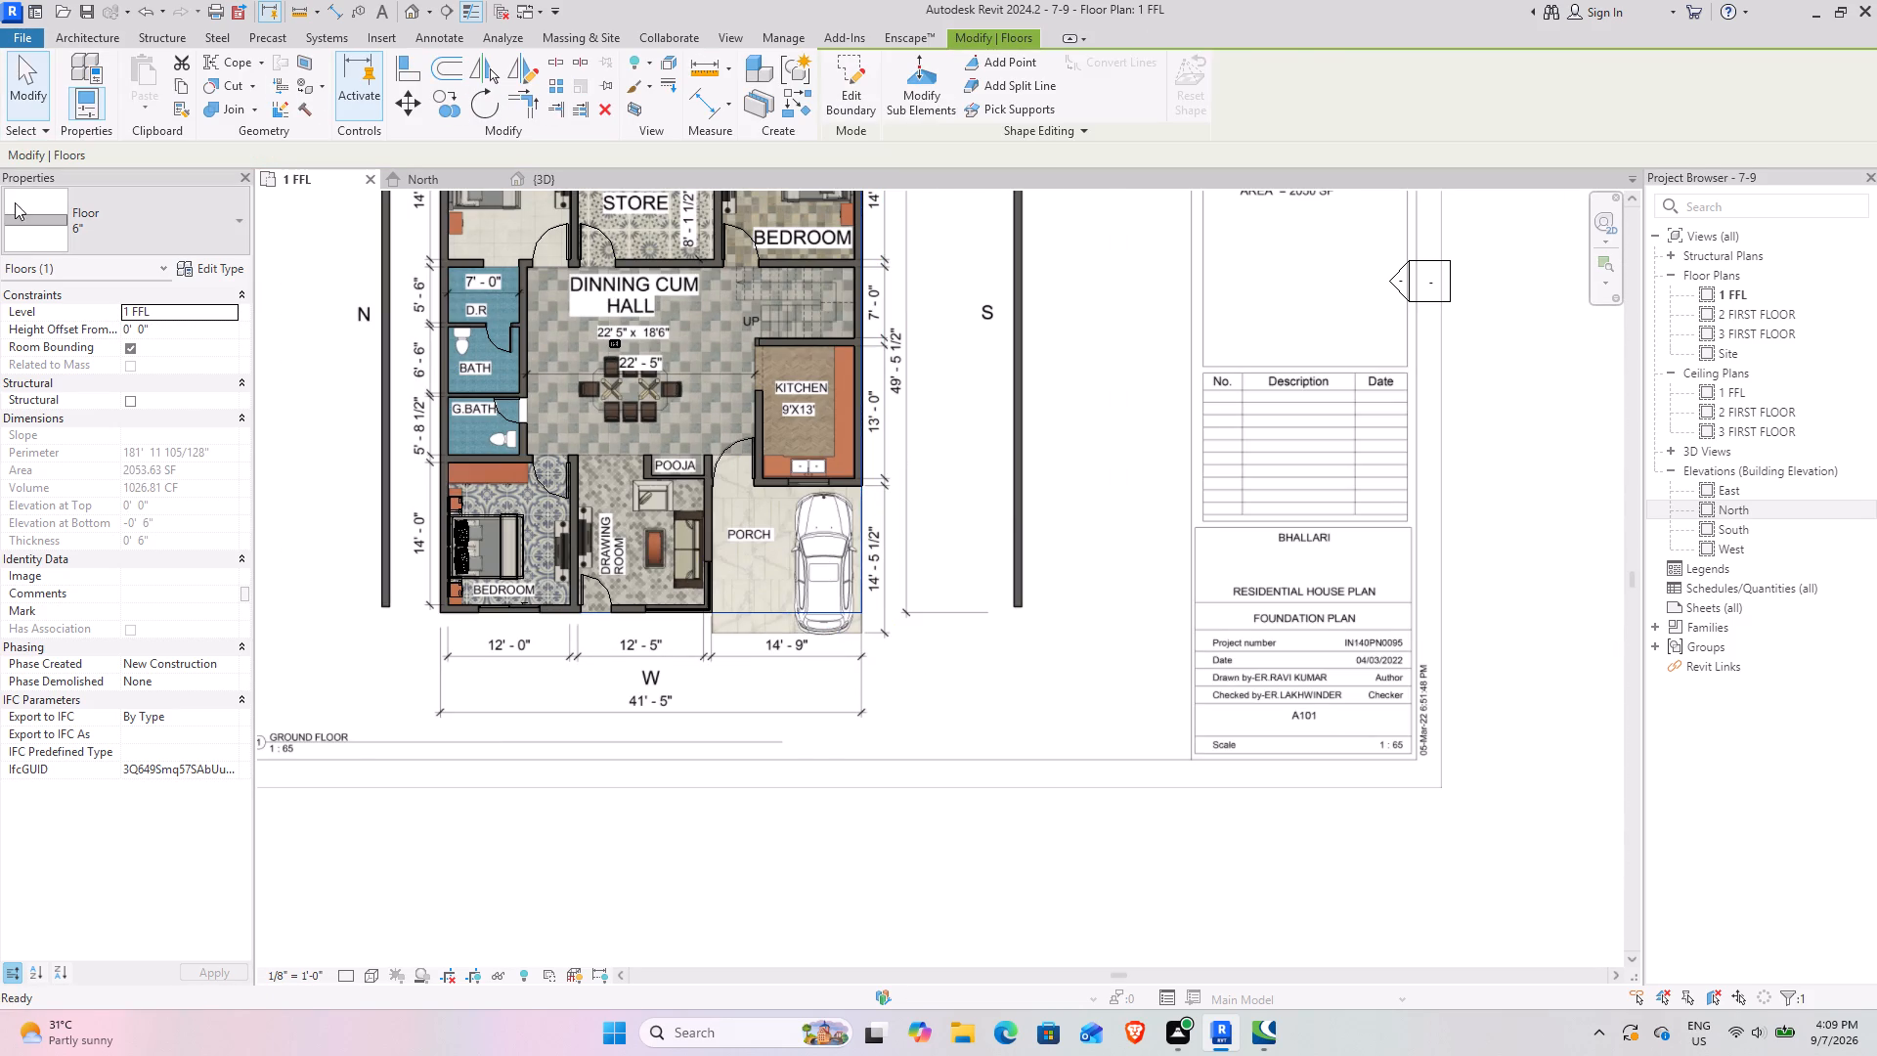
Start another 6" floor and sketch its outer boundary as a large rectangle surrounding the whole plan sheet.
left_click(790, 108)
scroll(702, 559, "down", 4)
middle_click_drag(572, 465, 730, 652)
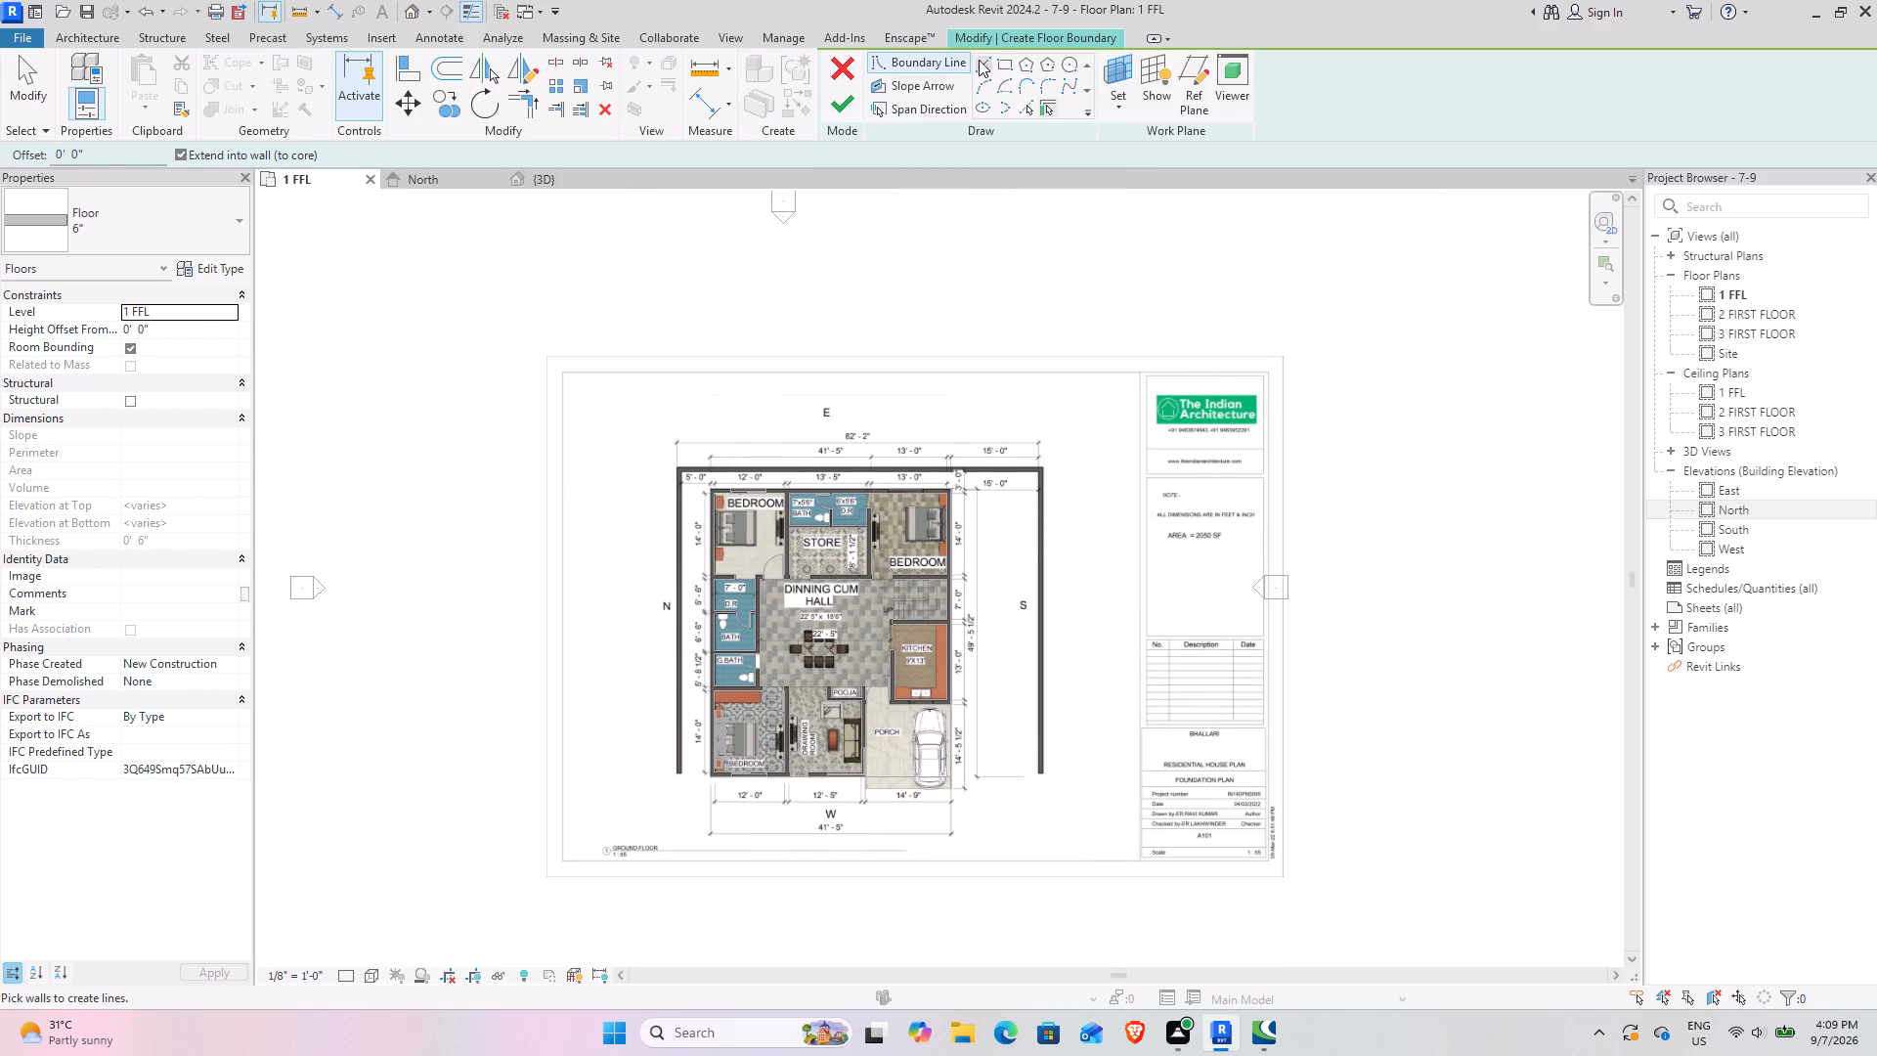
left_click(996, 58)
left_click_drag(459, 287, 480, 312)
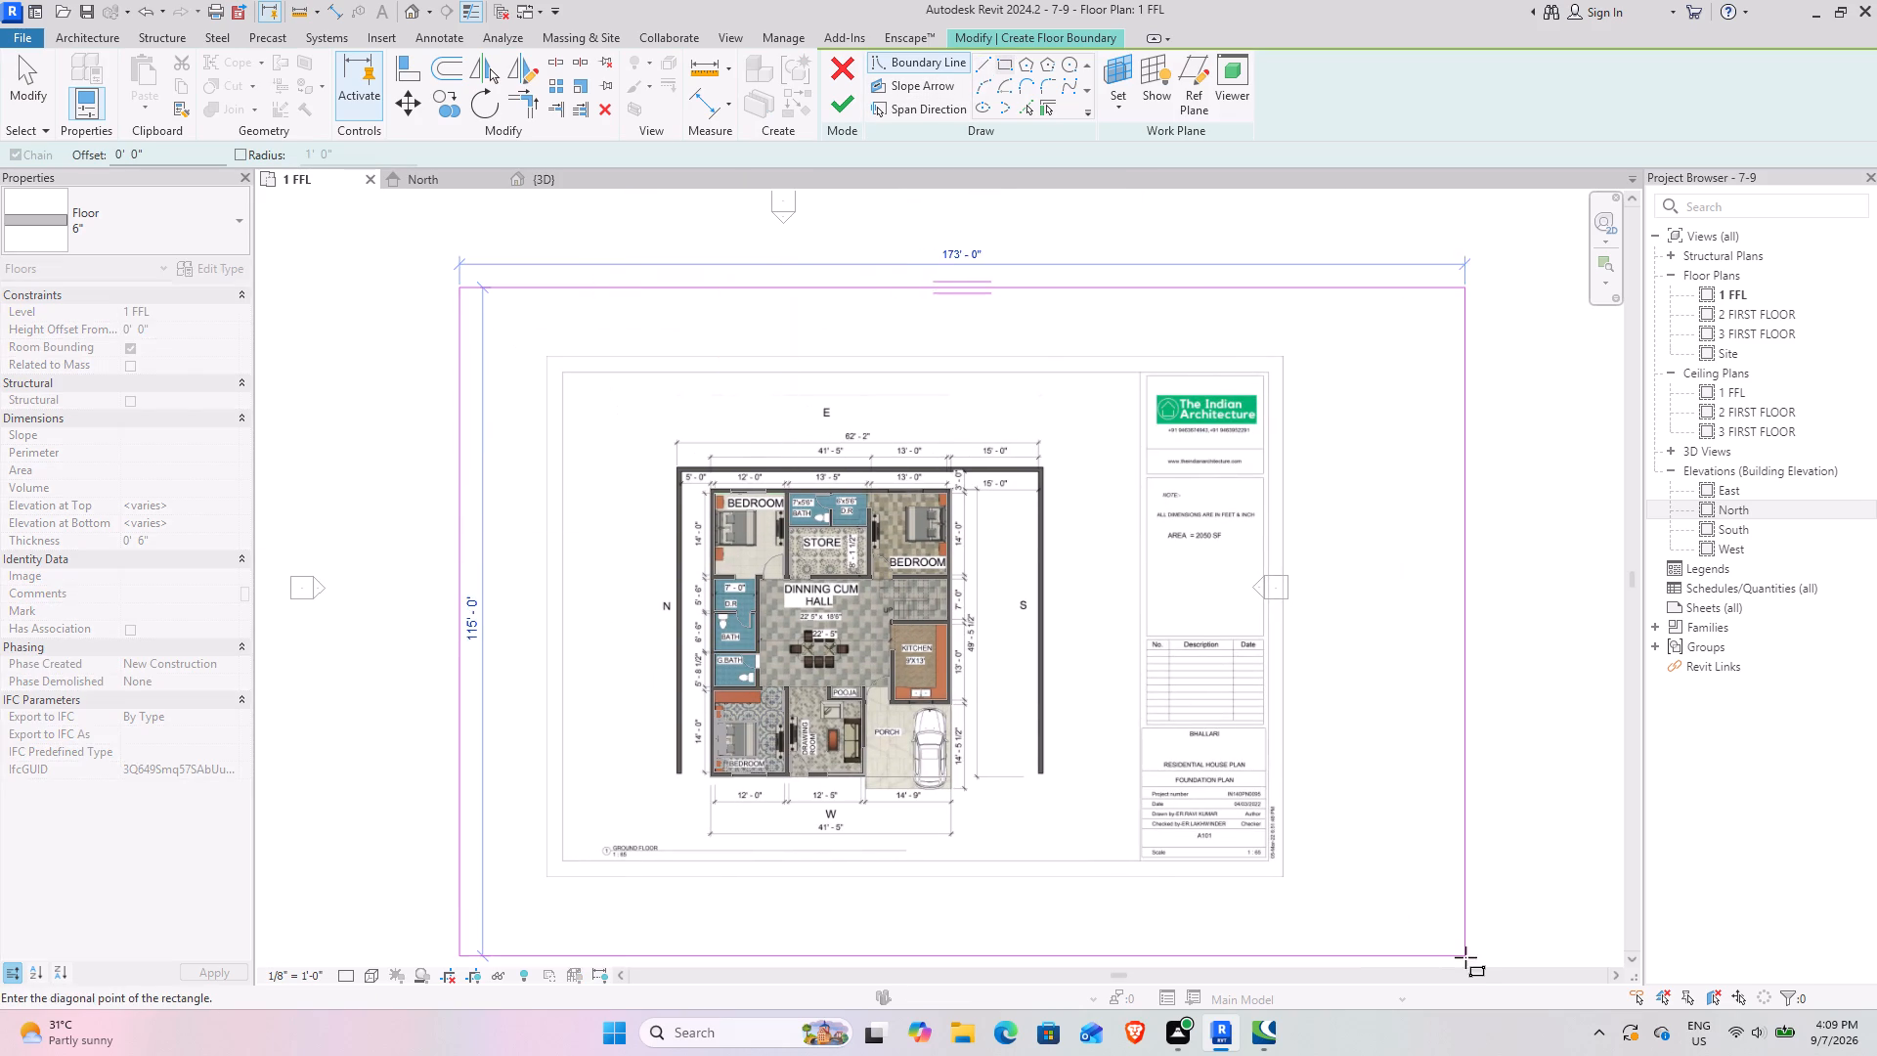
middle_click_drag(1408, 934, 1225, 726)
left_click(1239, 900)
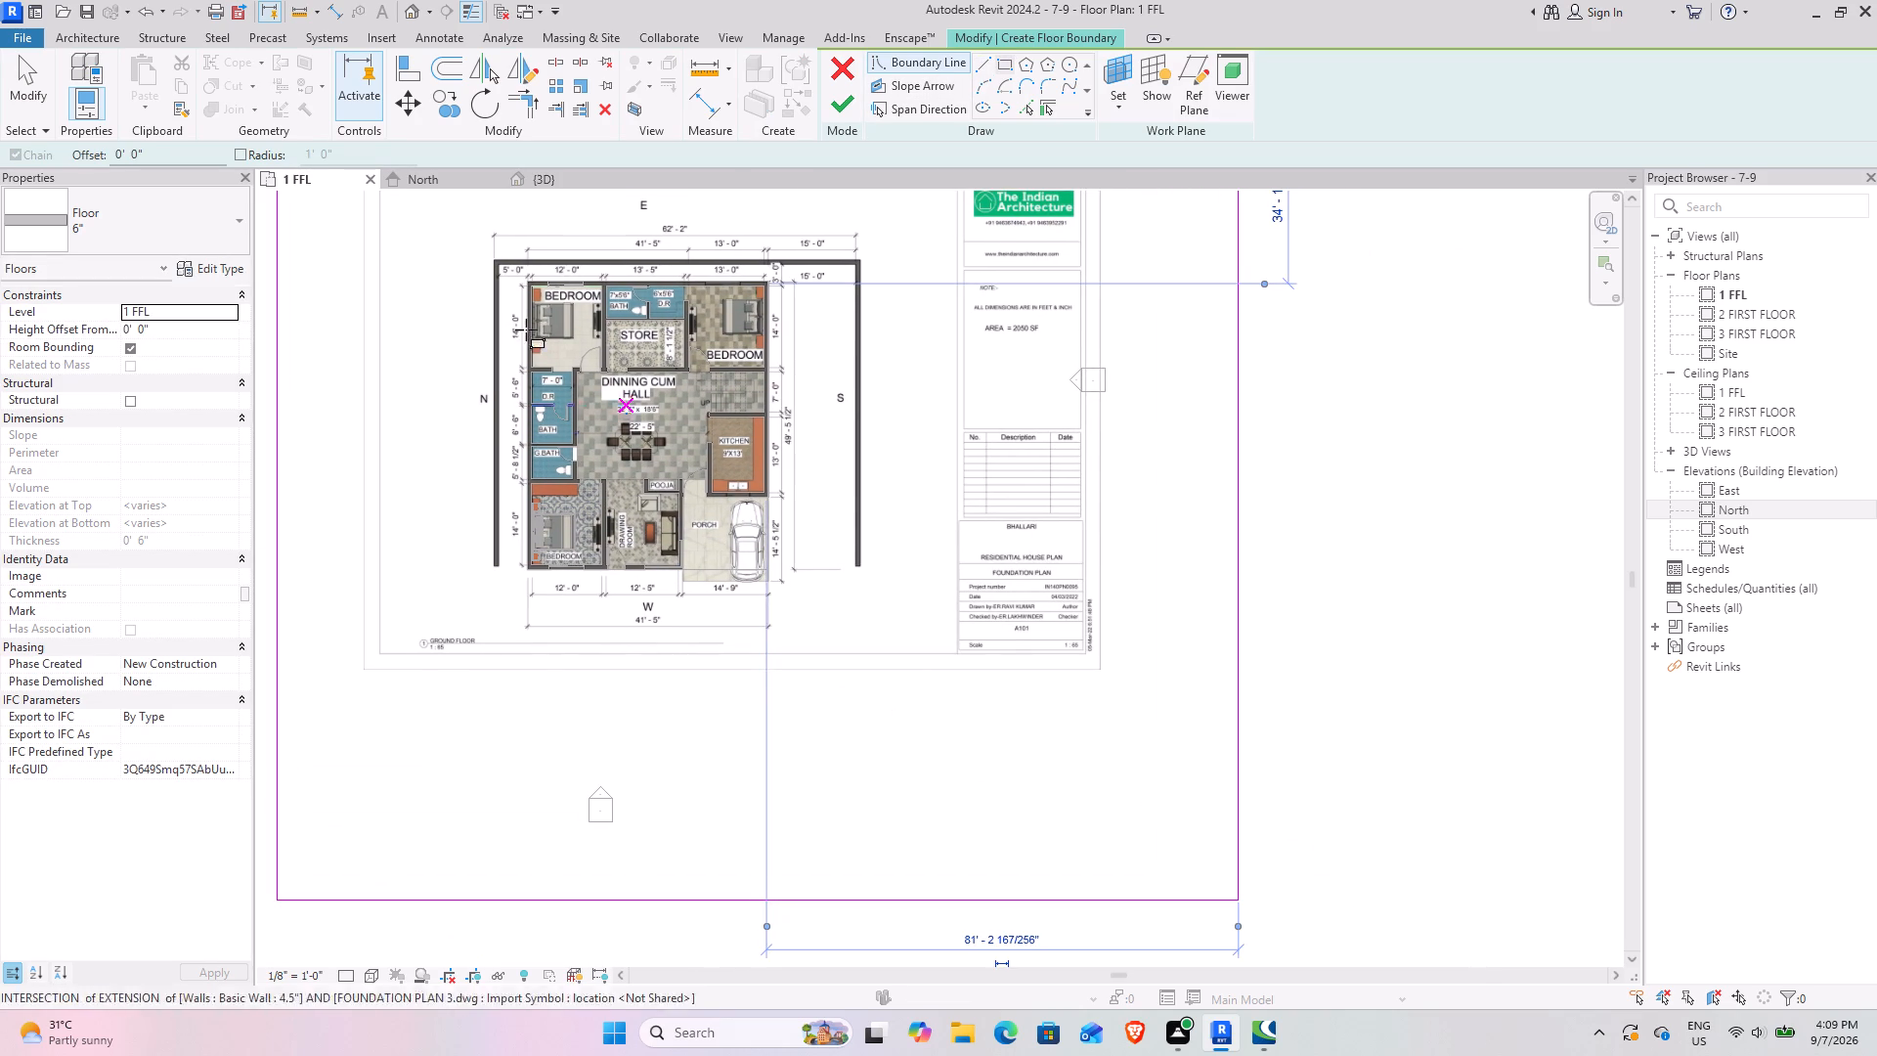
Add an inner rectangle along the house floor's outline, including the porch, as an opening and finish the surrounding ground floor slab.
scroll(498, 268, "up", 11)
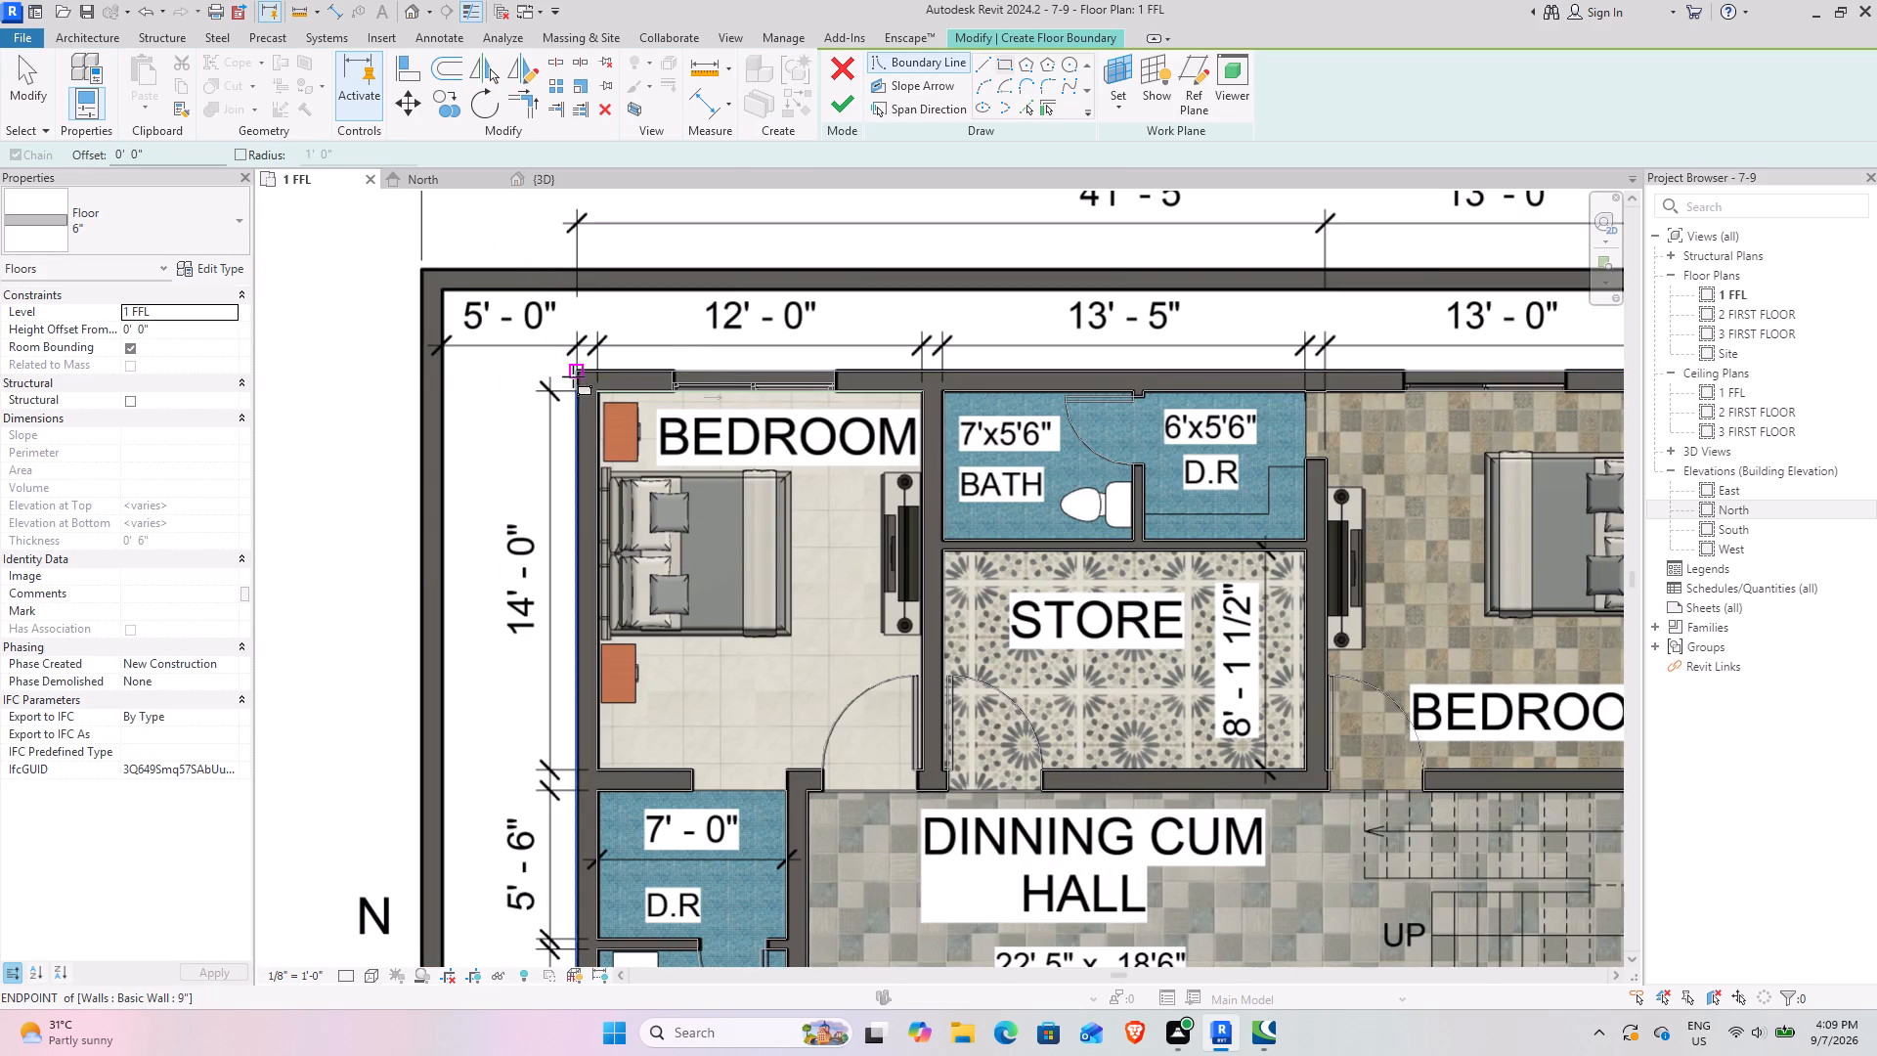
left_click(573, 376)
middle_click_drag(1158, 784, 770, 291)
scroll(964, 581, "down", 5)
middle_click_drag(1072, 655, 899, 507)
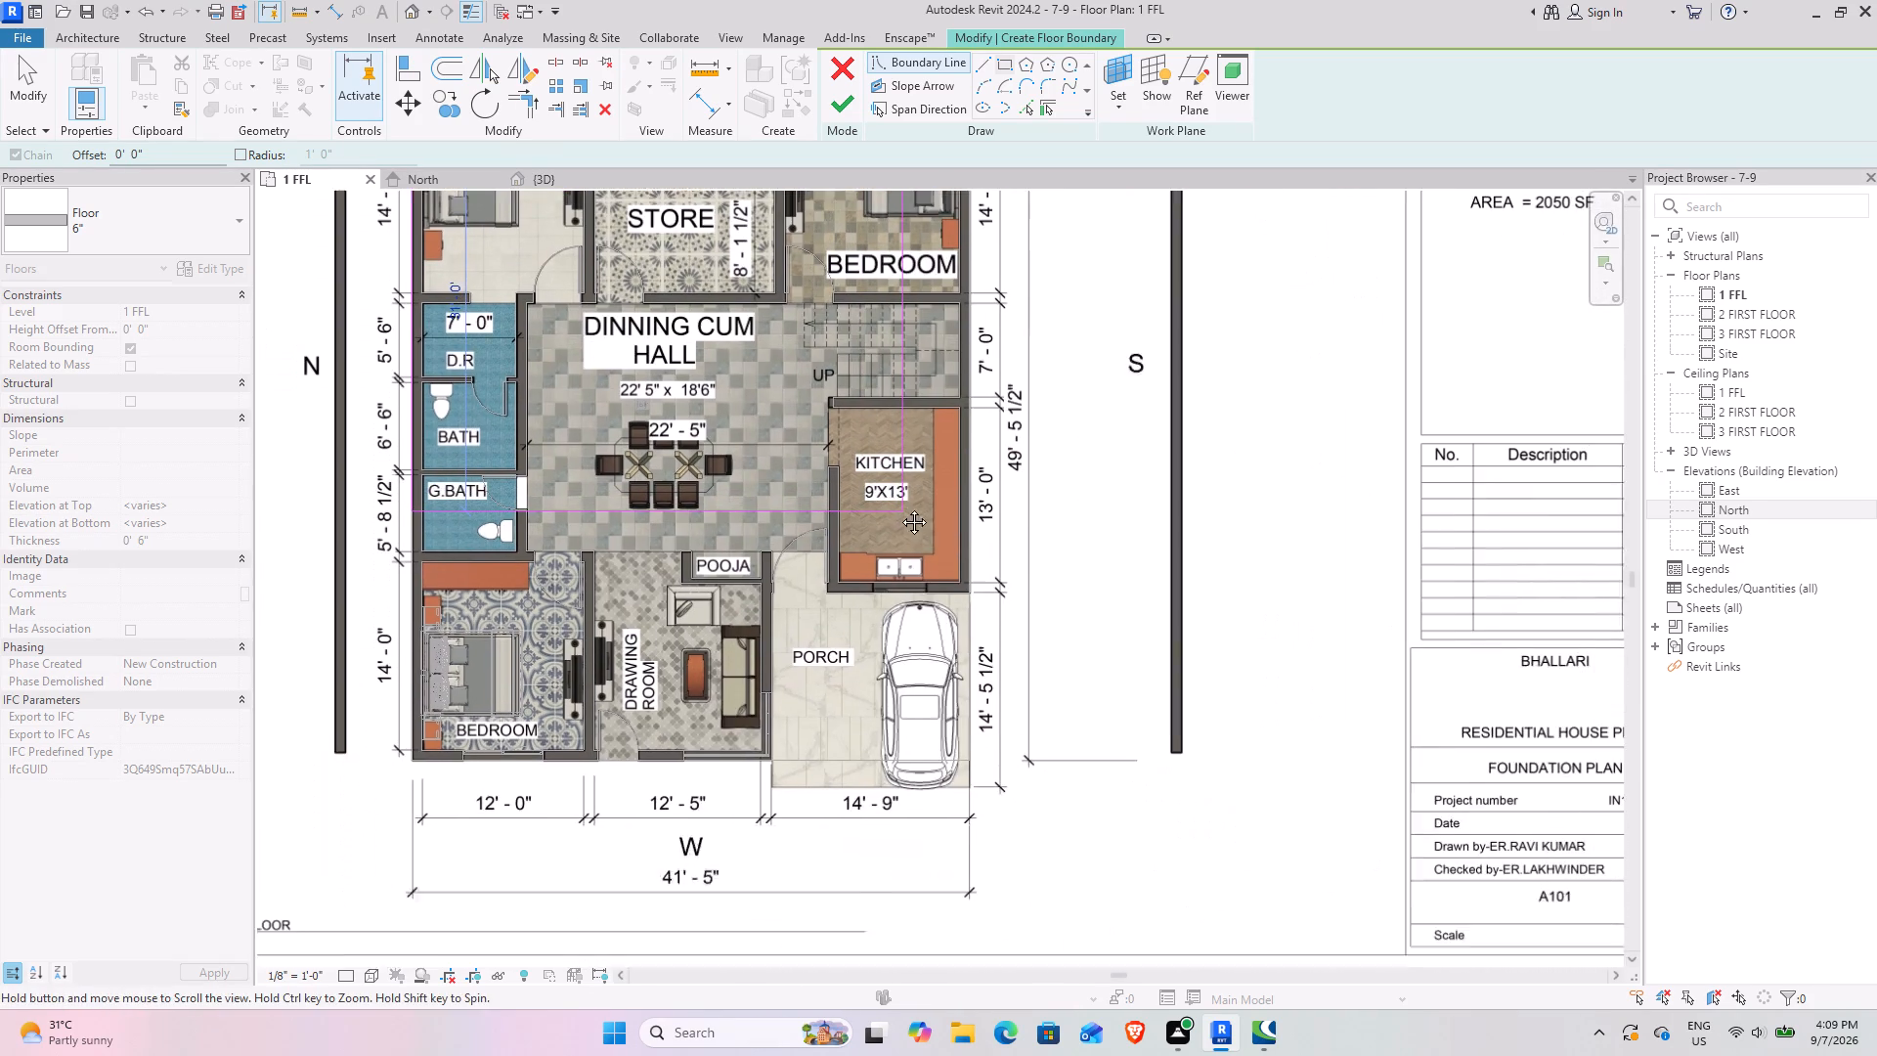
middle_click_drag(899, 507, 895, 506)
scroll(916, 712, "up", 4)
left_click(990, 794)
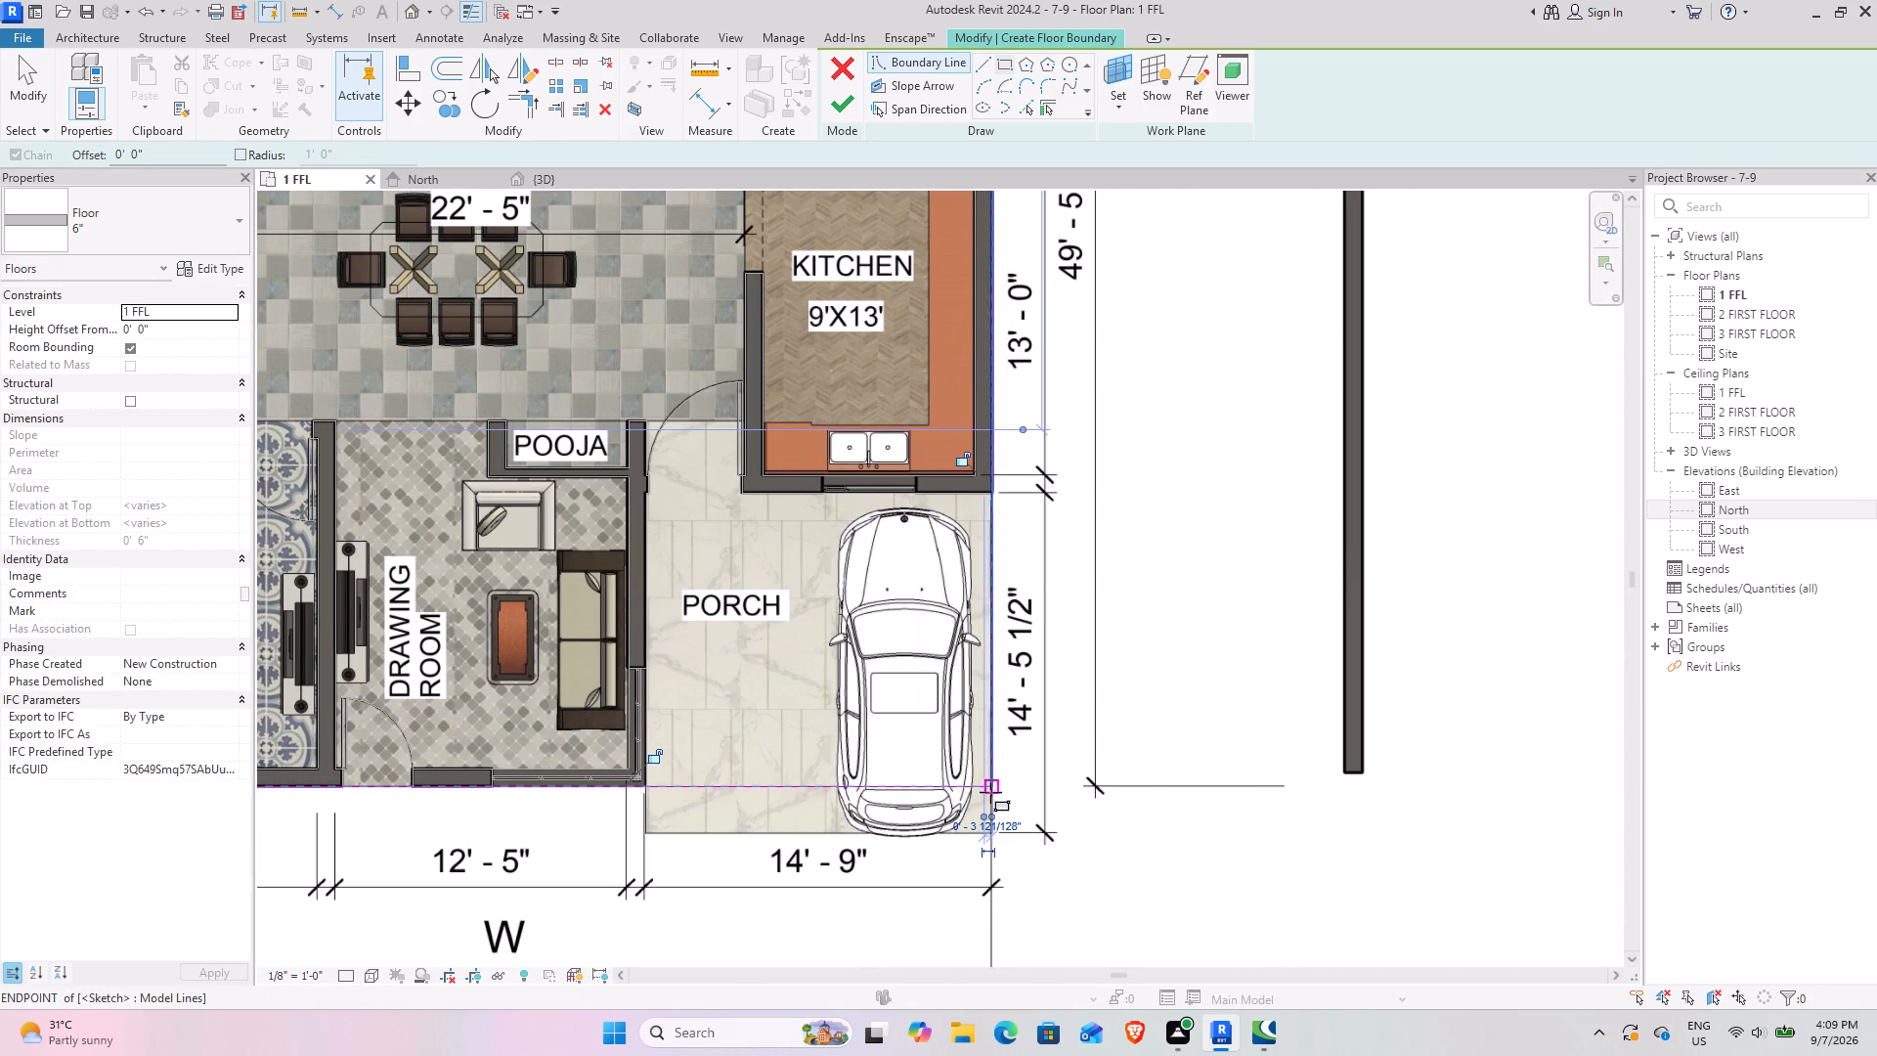
left_click(842, 98)
Examine the house floor, the surrounding slab and the porch area from several angles in the 3D view.
left_click(557, 190)
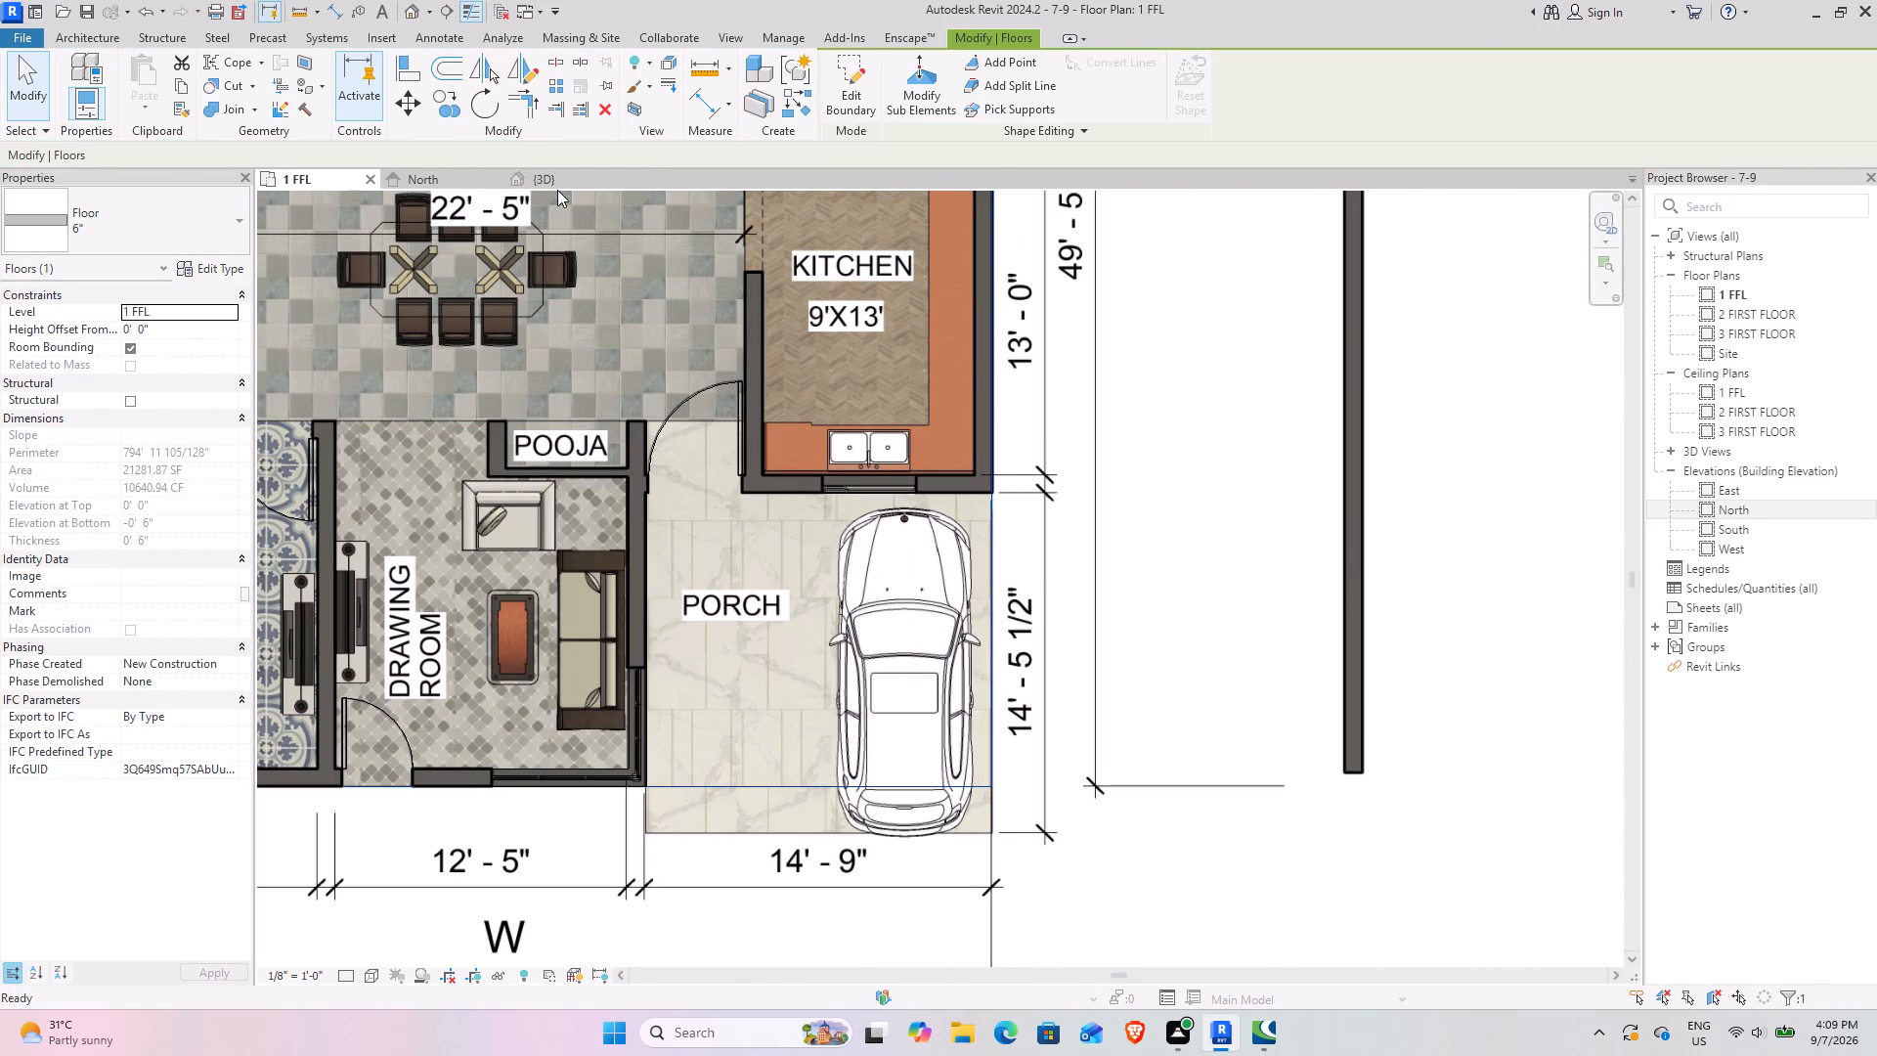
left_click(547, 168)
left_click(549, 176)
scroll(820, 634, "down", 12)
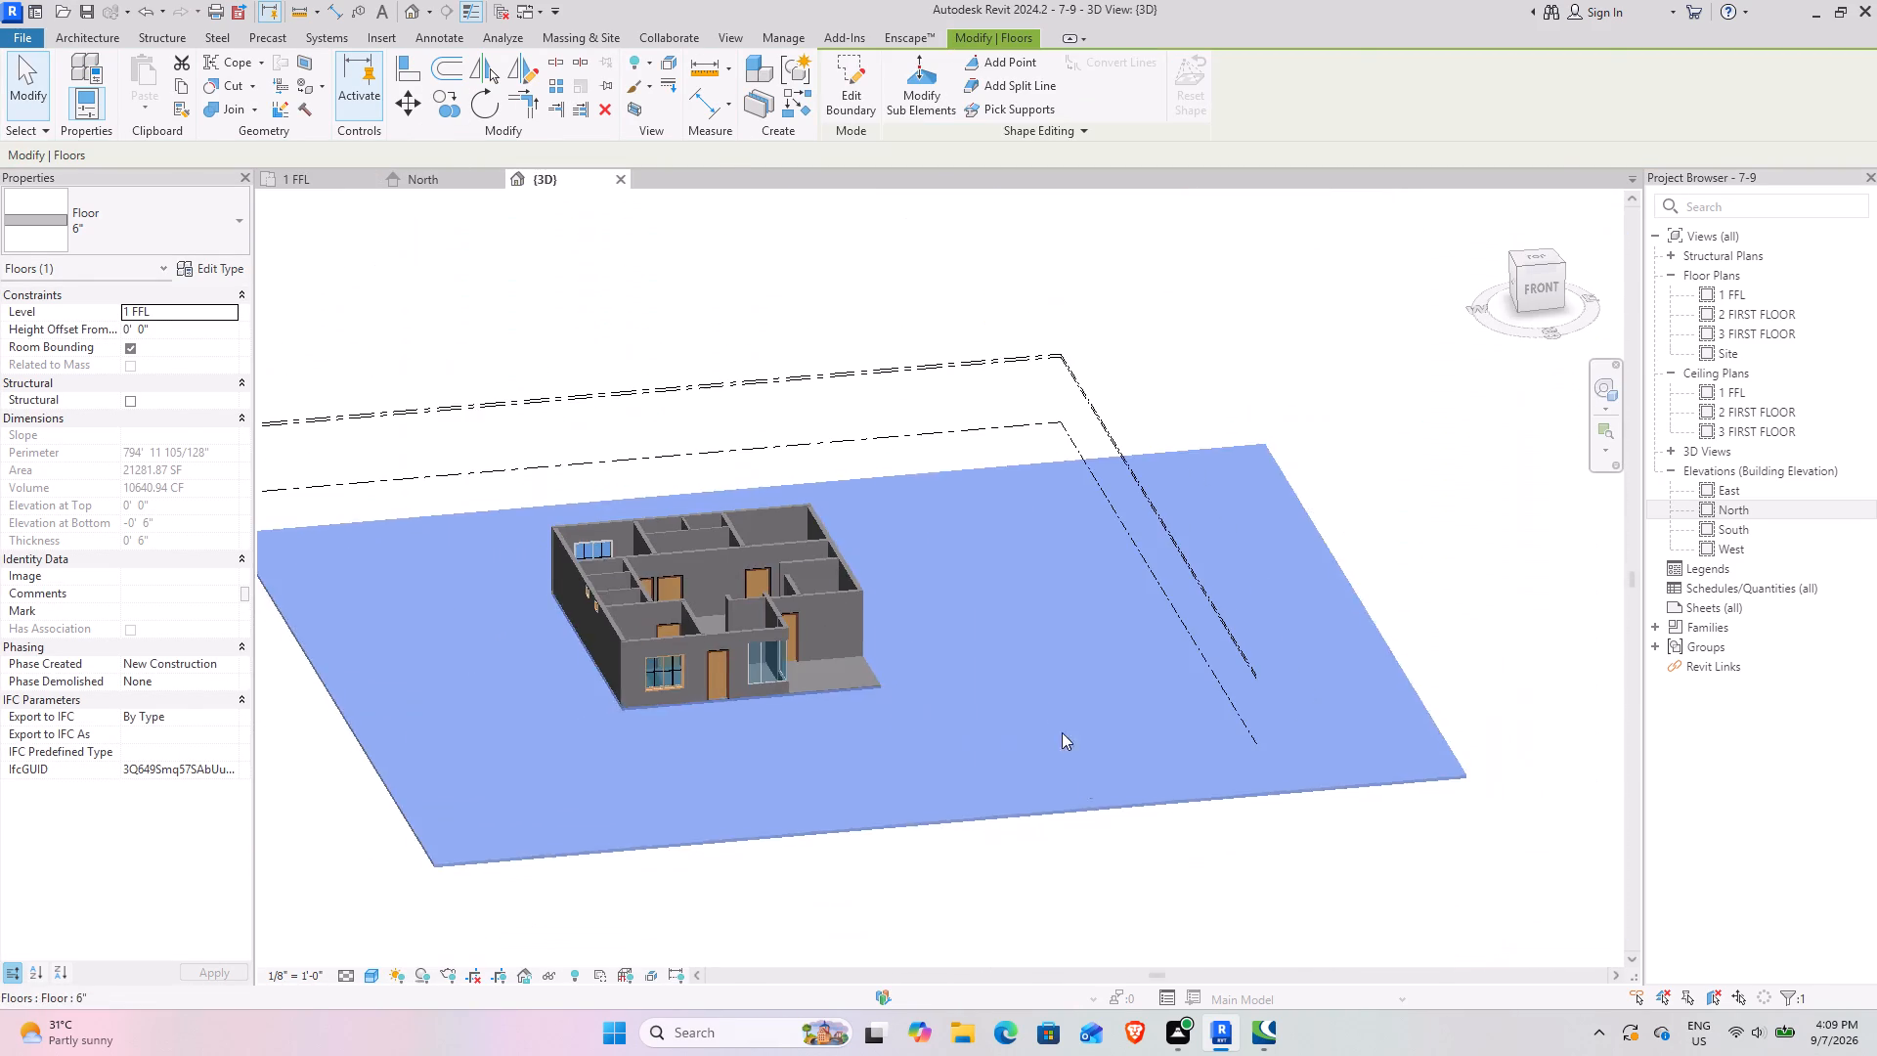
left_click_drag(1102, 920, 1093, 920)
middle_click_drag(1009, 880, 677, 731)
scroll(772, 650, "up", 6)
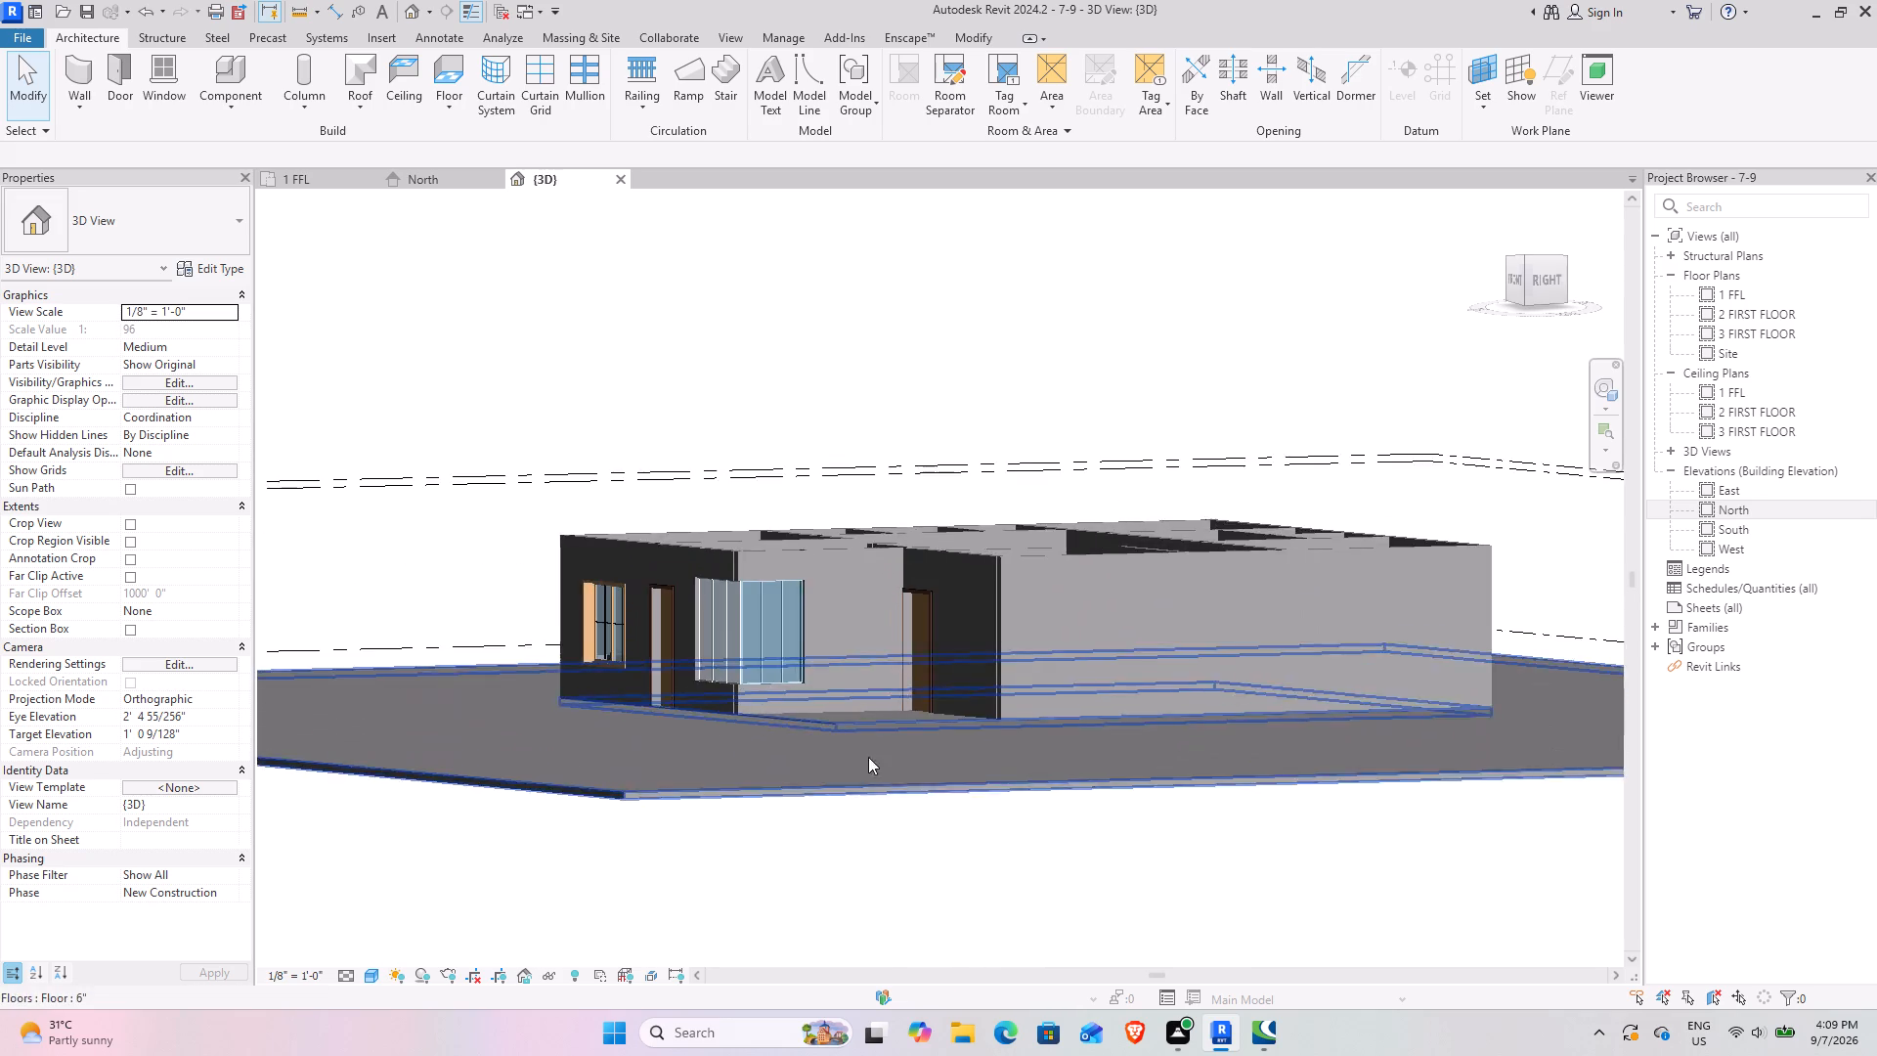
middle_click_drag(865, 719, 971, 823)
middle_click_drag(1001, 730, 1022, 606, "shift")
middle_click_drag(998, 788, 997, 800)
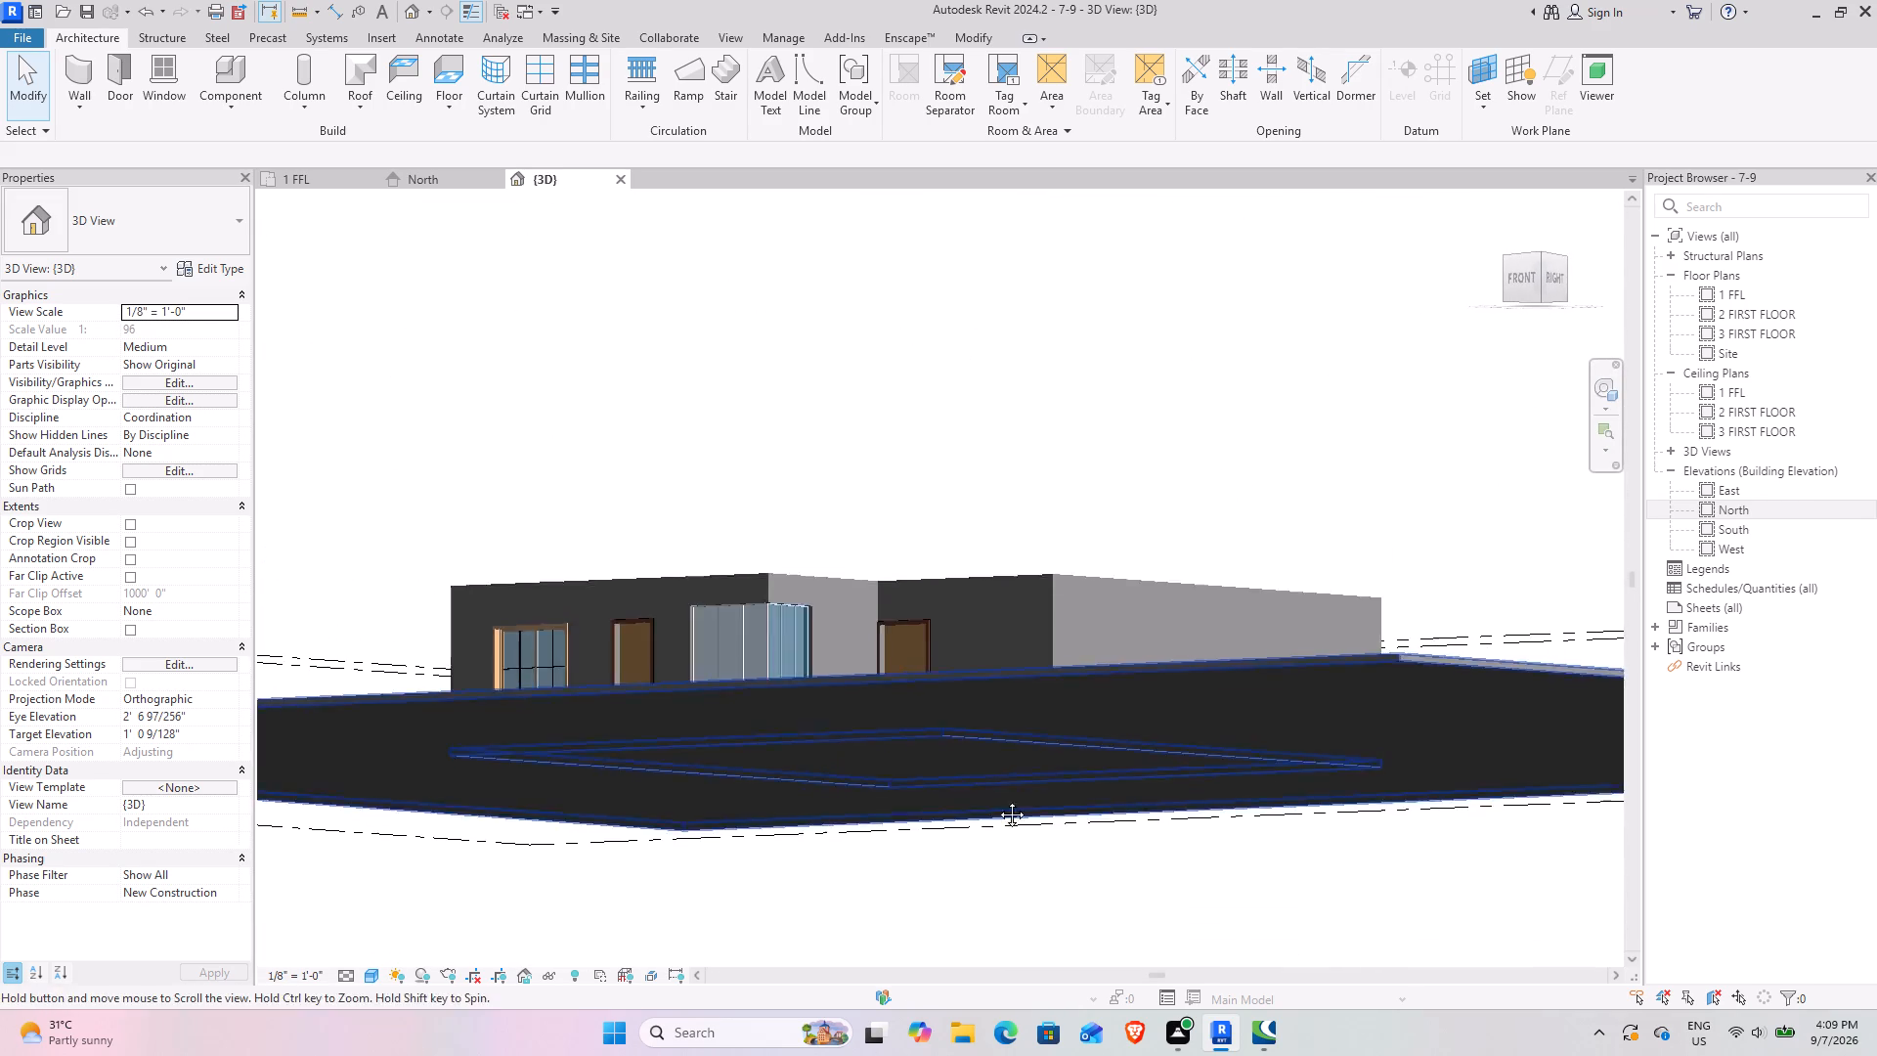
middle_click_drag(997, 800, 1017, 930)
scroll(944, 785, "up", 8)
middle_click_drag(1046, 852, 943, 845)
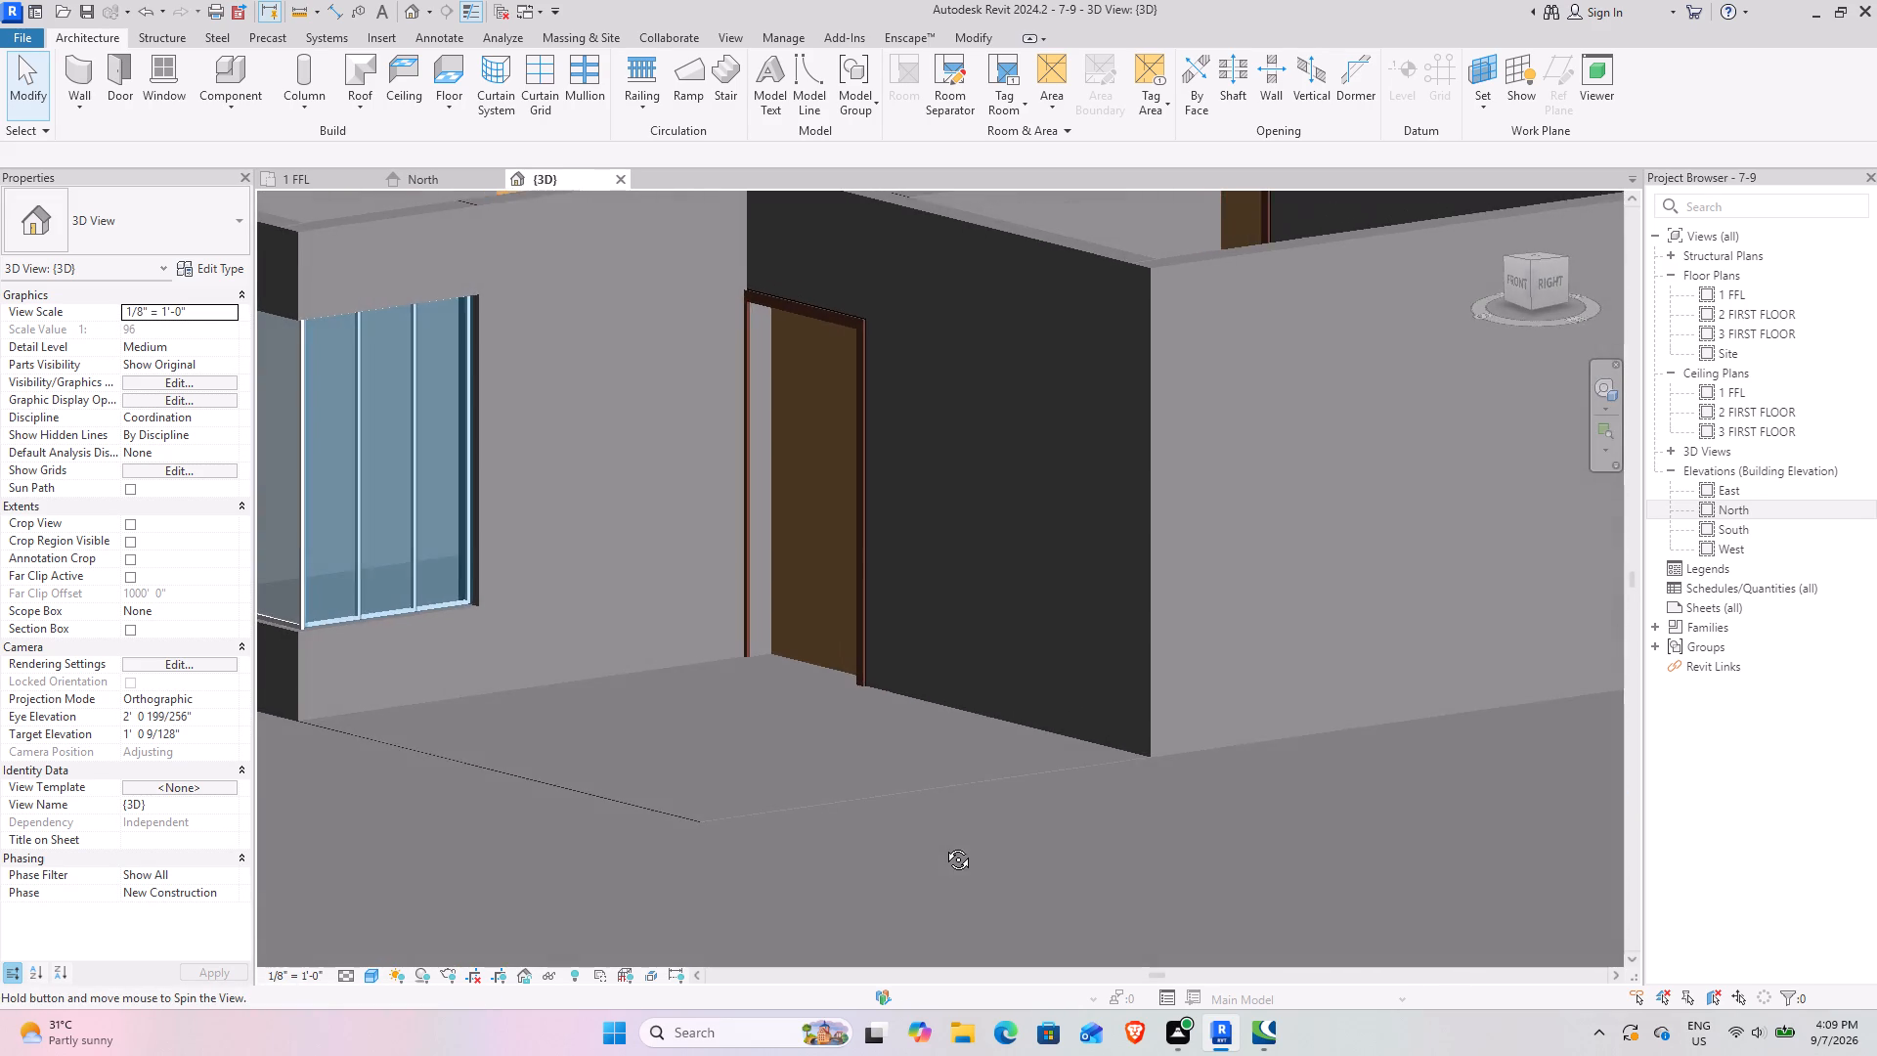
middle_click_drag(943, 845, 1035, 859)
scroll(1041, 862, "down", 8)
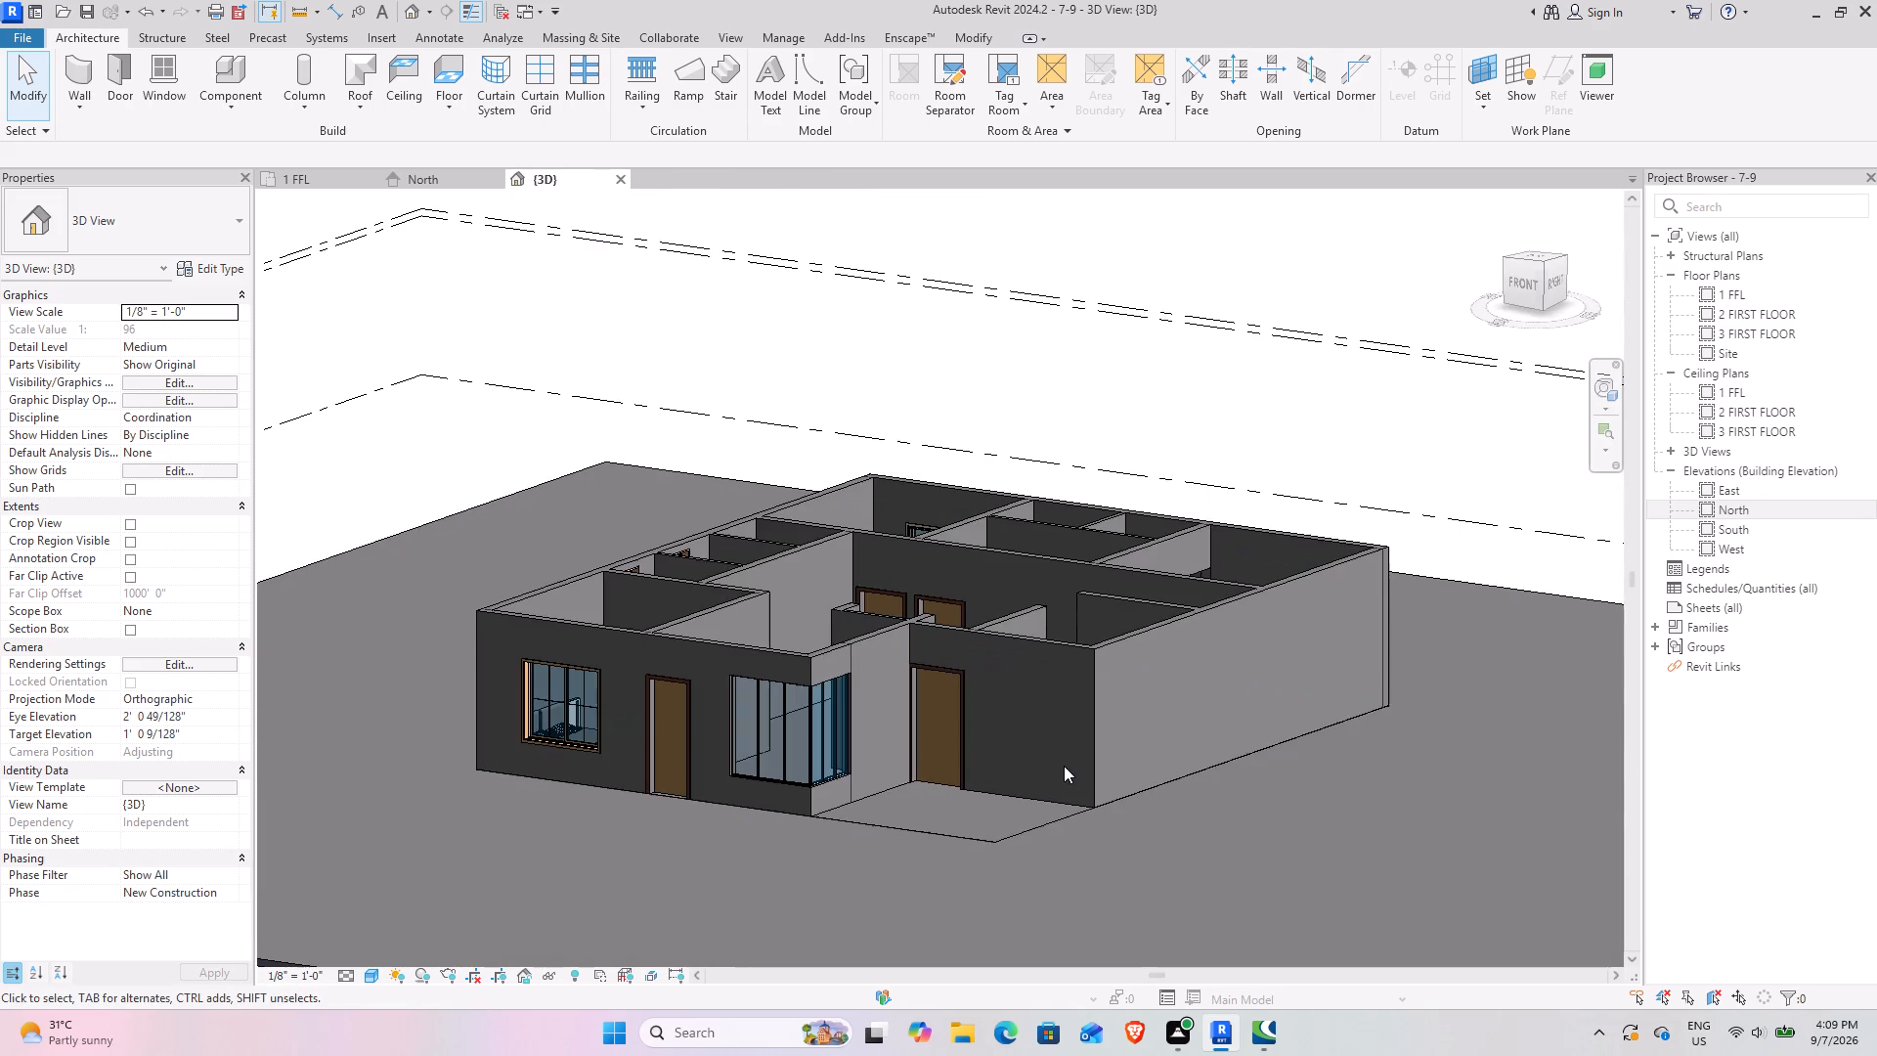
middle_click_drag(1053, 766, 1084, 900, "shift")
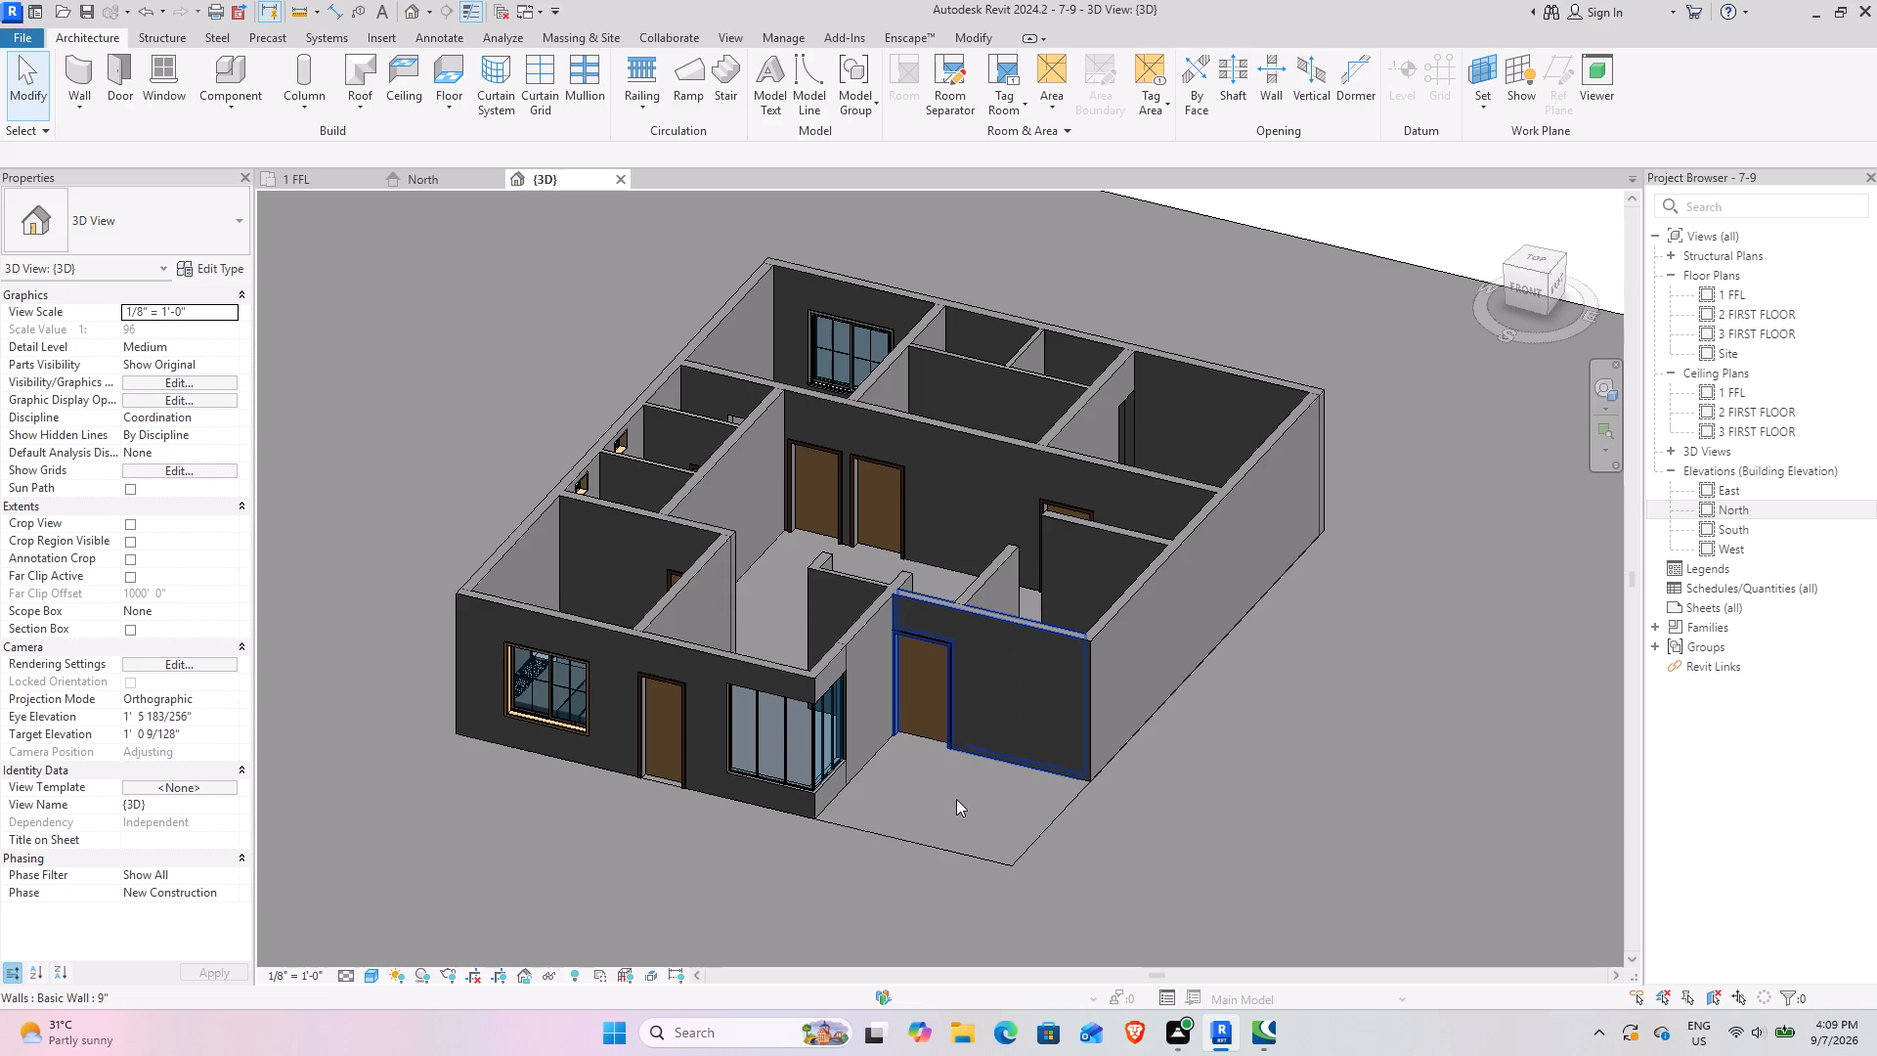
scroll(849, 715, "up", 3)
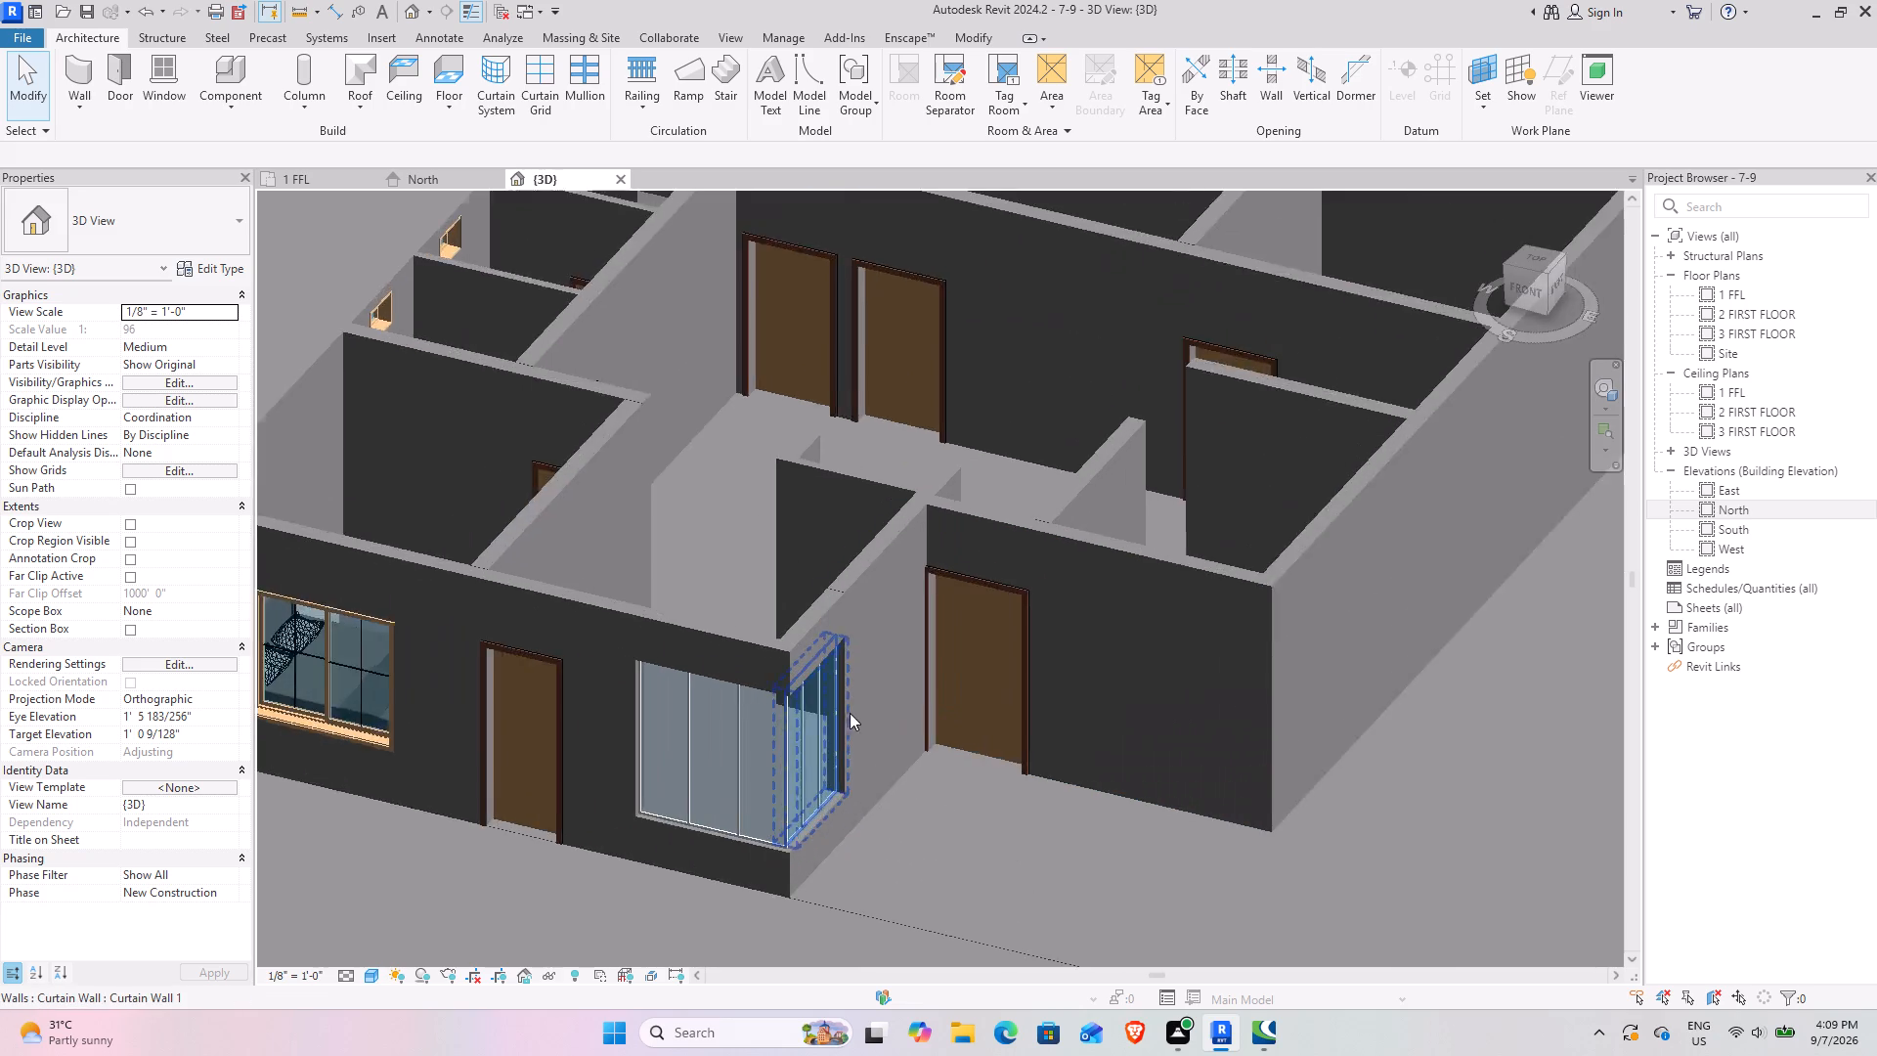
scroll(850, 713, "up", 4)
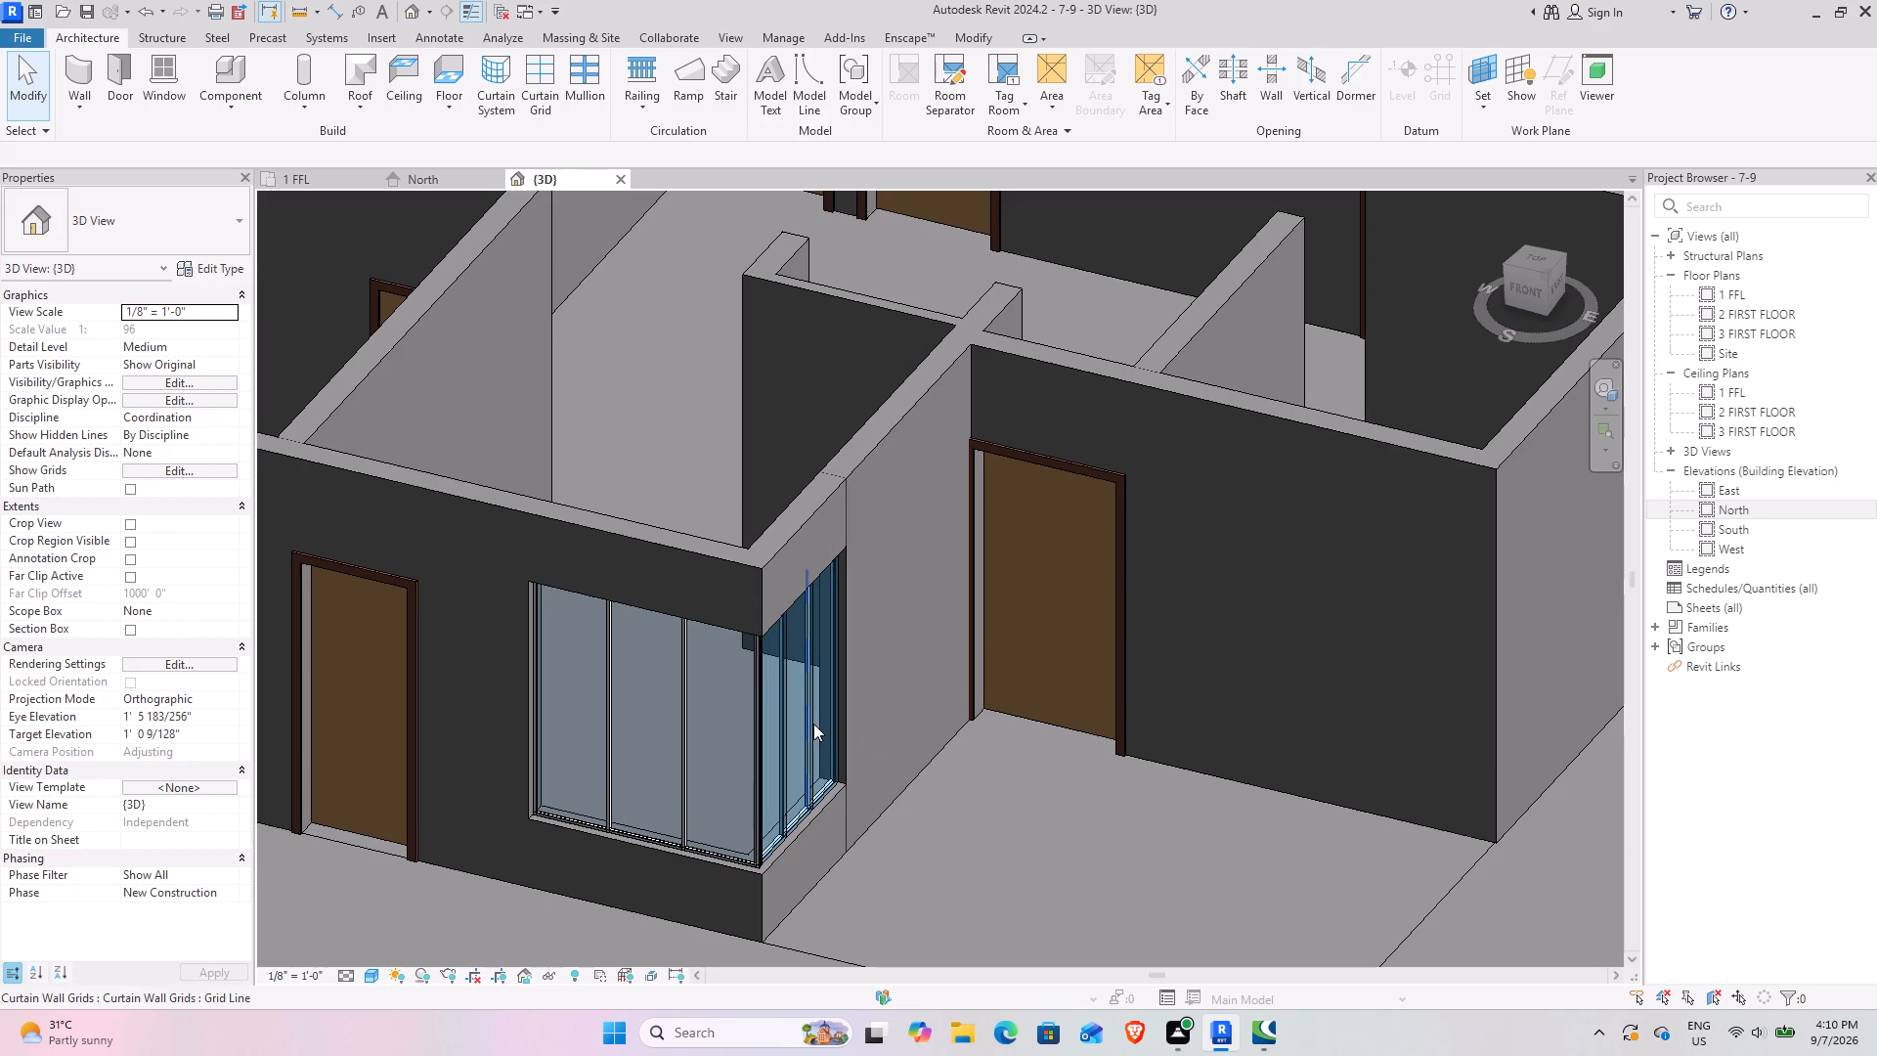
In the North elevation, create a new level offset 1' 6" below the 1 FFL level.
left_click(438, 184)
middle_click_drag(996, 757, 696, 588)
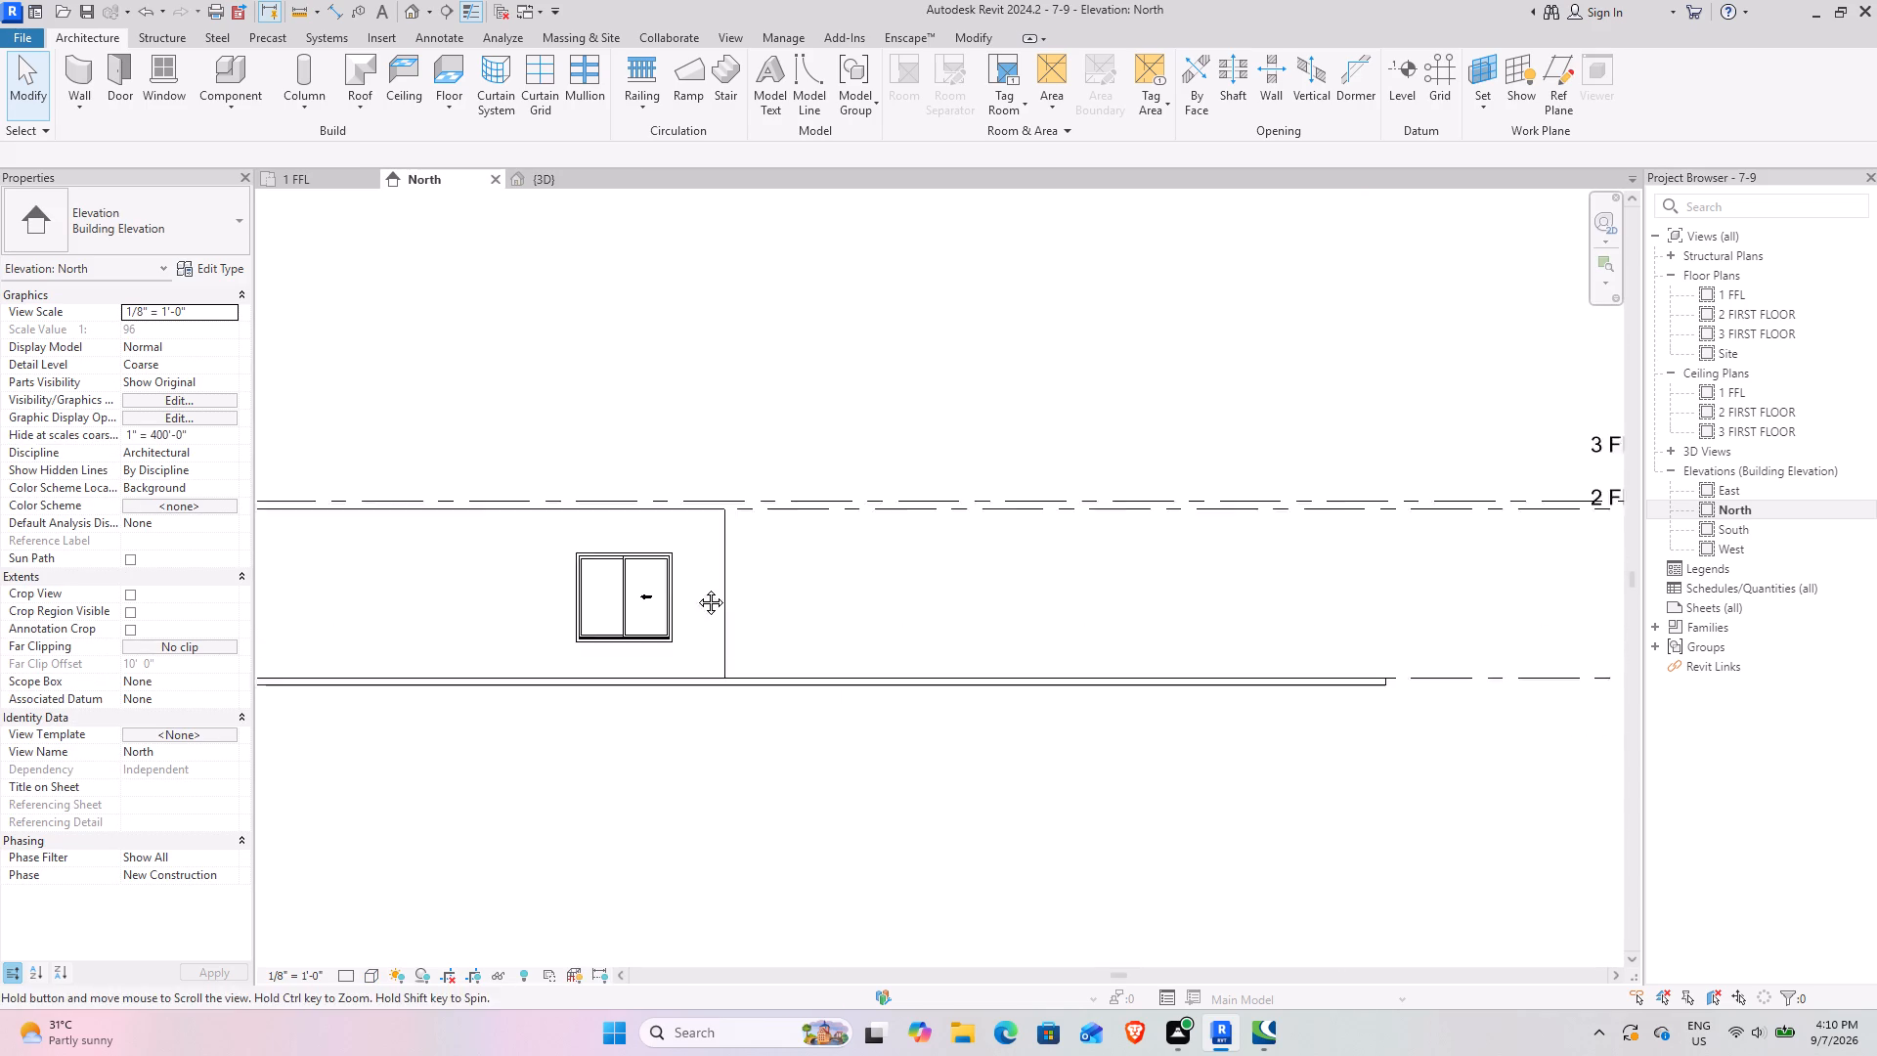
middle_click_drag(696, 588, 674, 579)
scroll(827, 667, "down", 4)
middle_click_drag(1052, 679, 965, 662)
left_click(1081, 643)
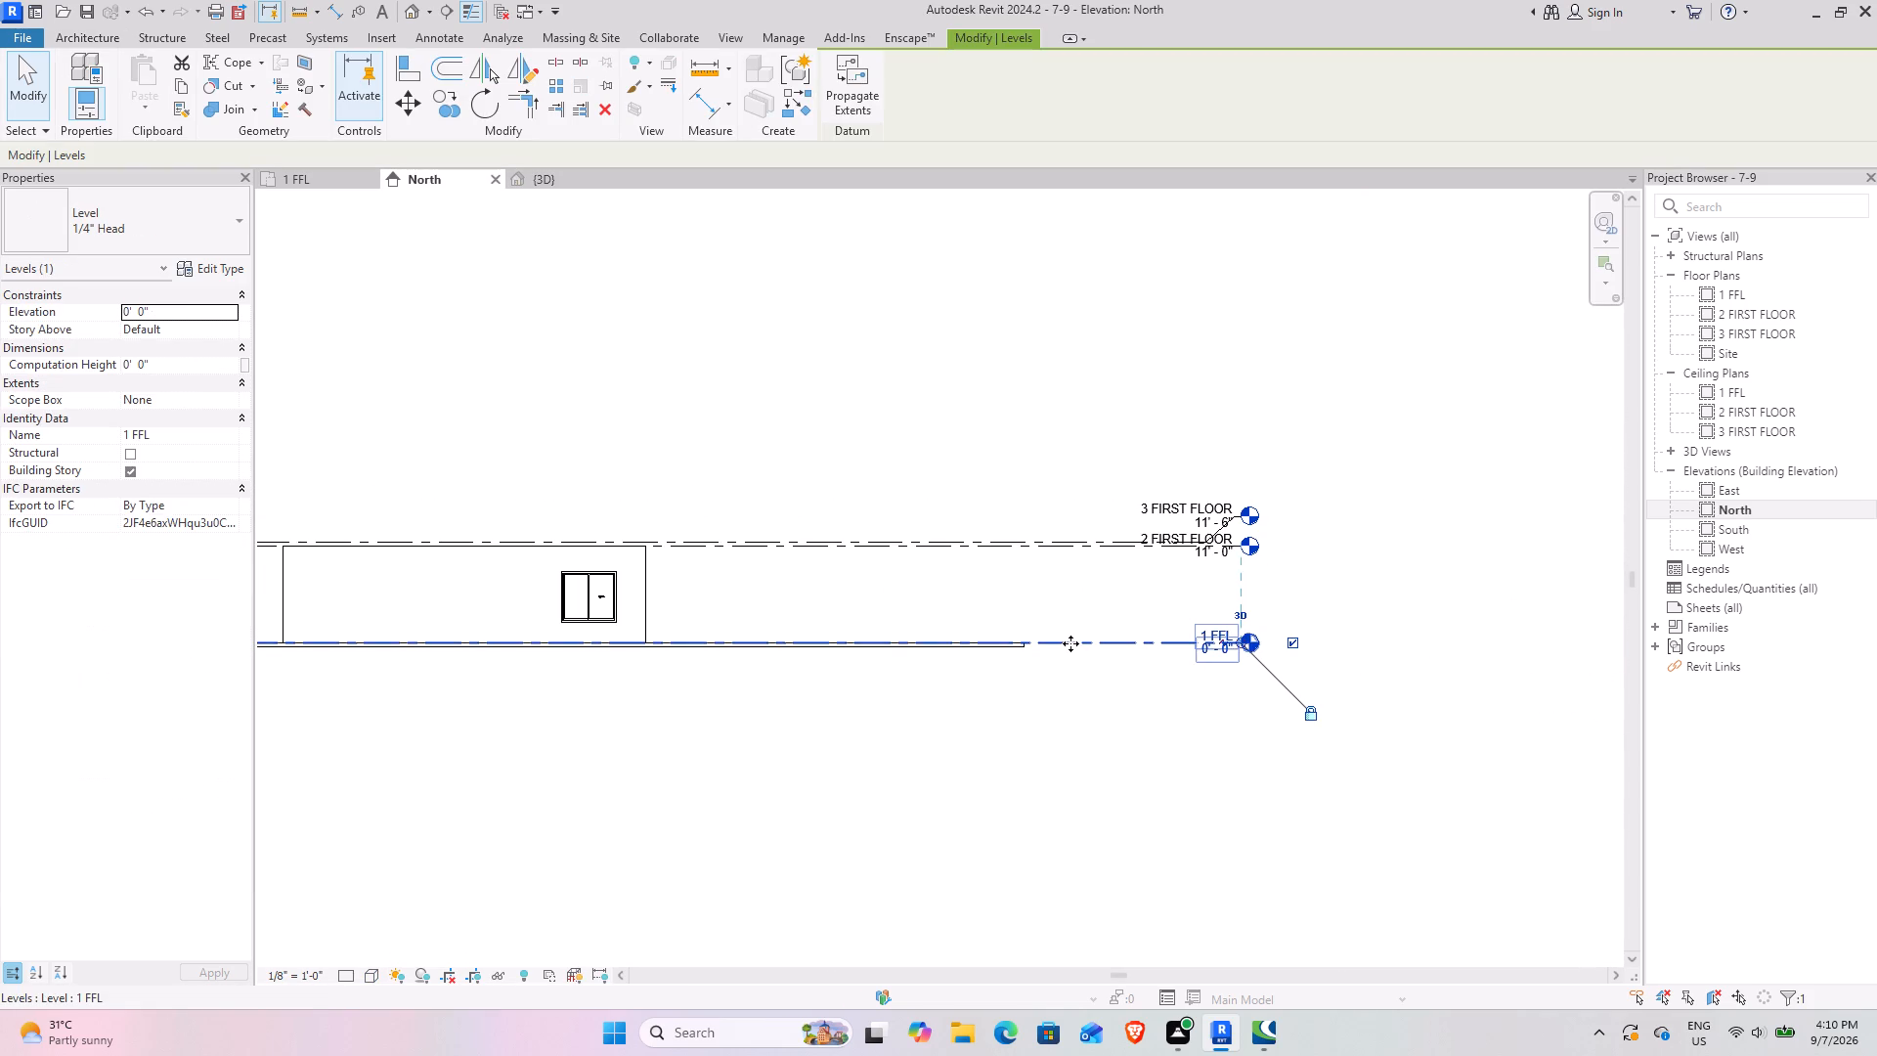
left_click(801, 97)
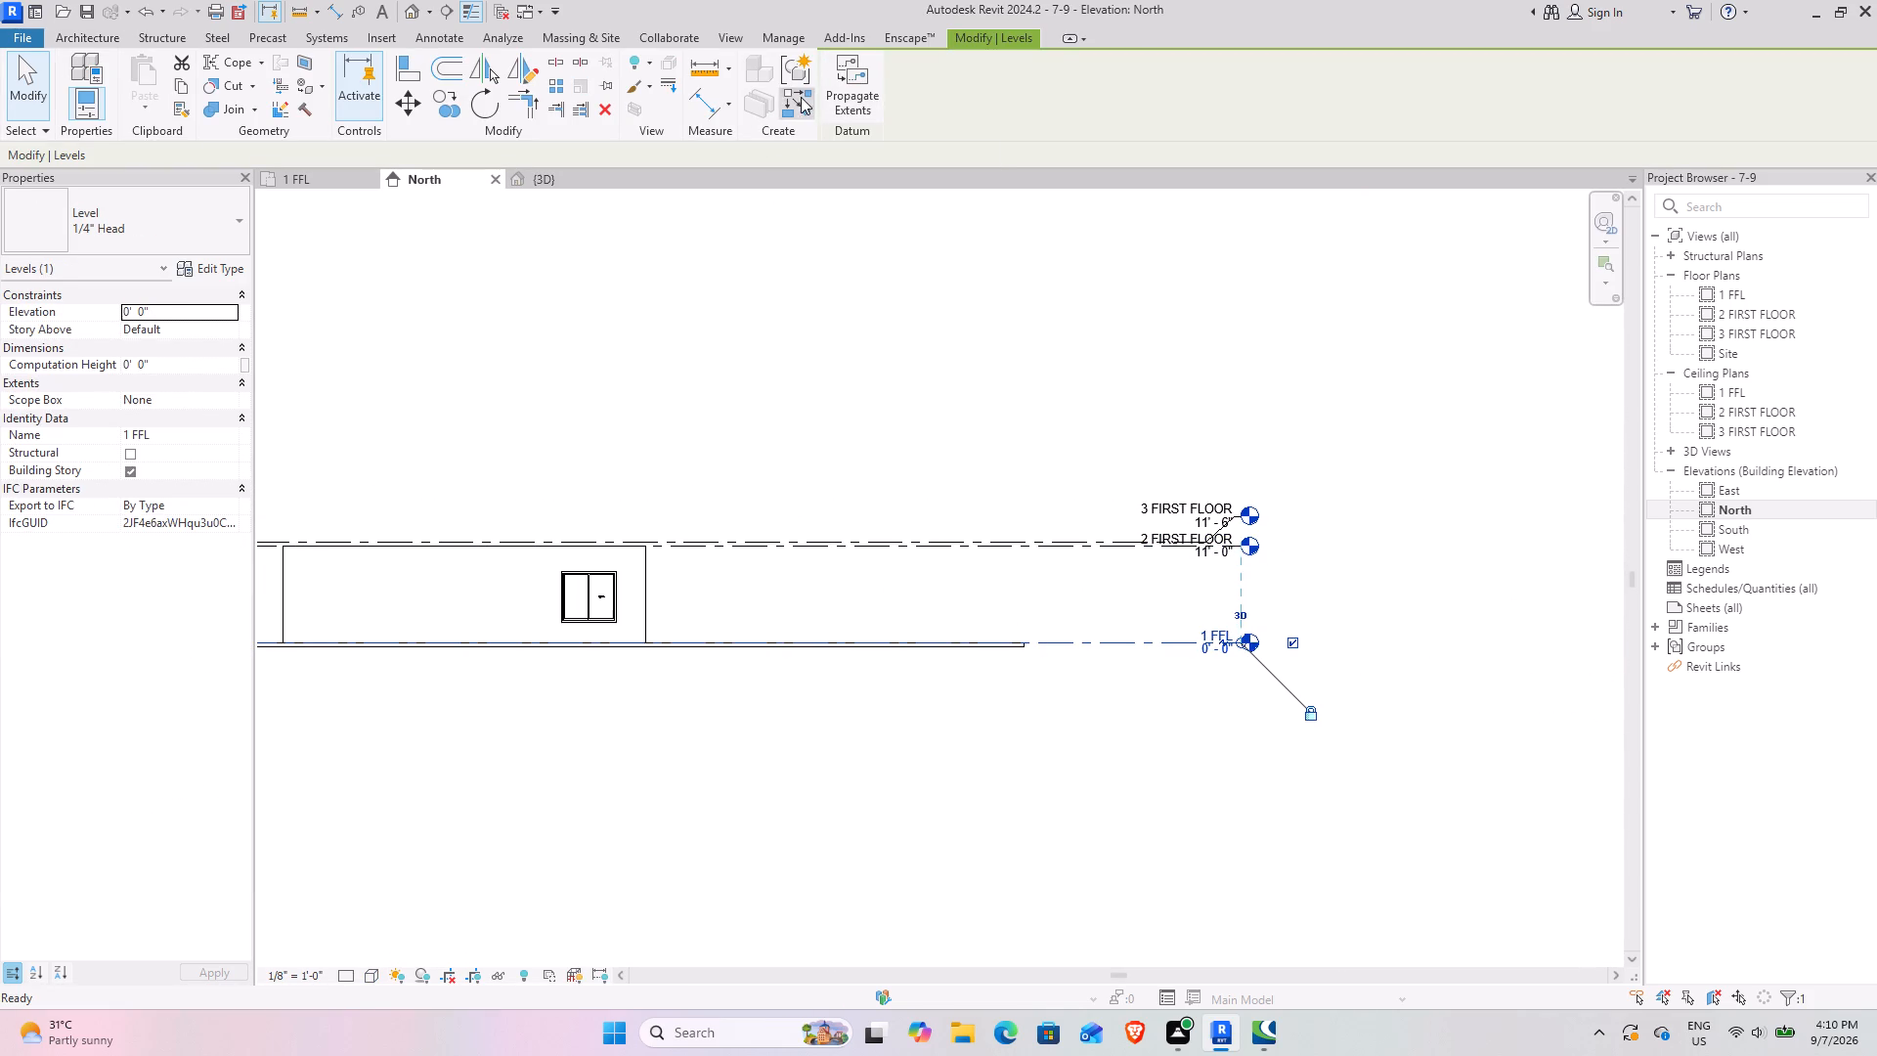
left_click(853, 63)
left_click_drag(479, 160, 357, 161)
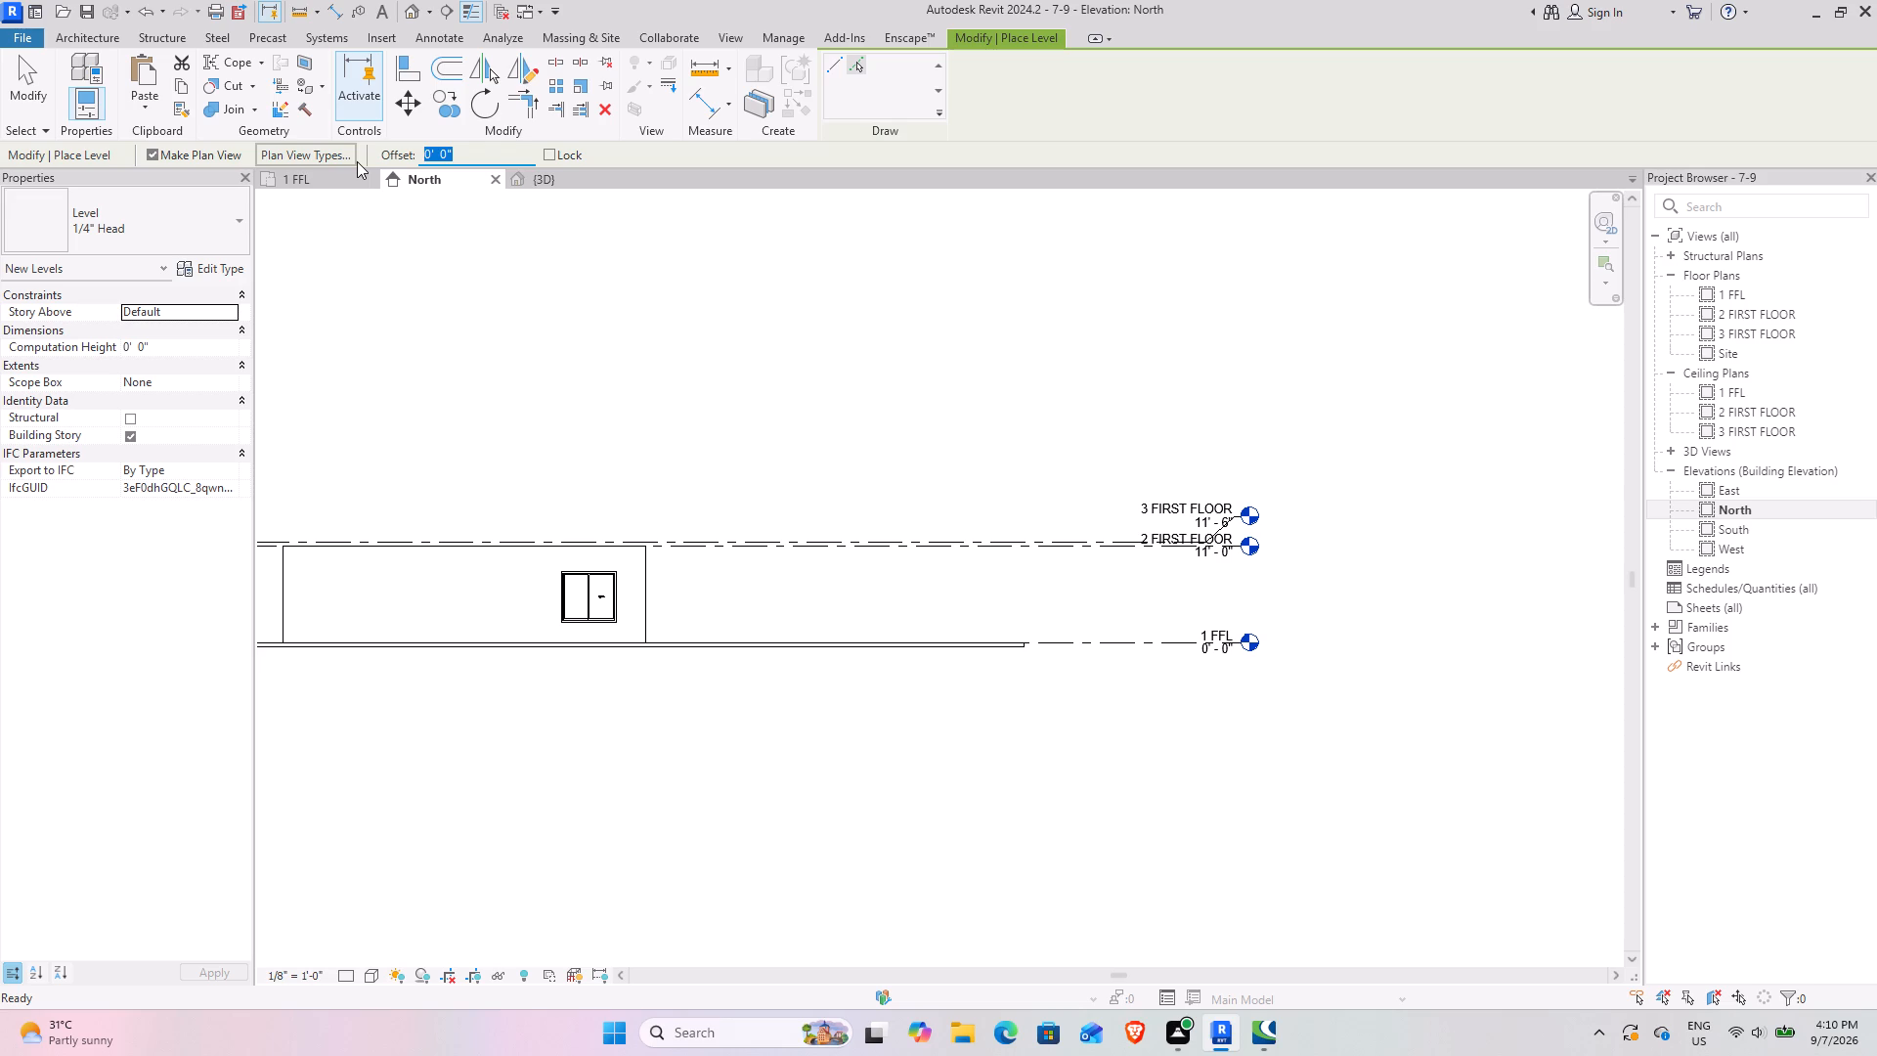
type("1.5")
key("Return")
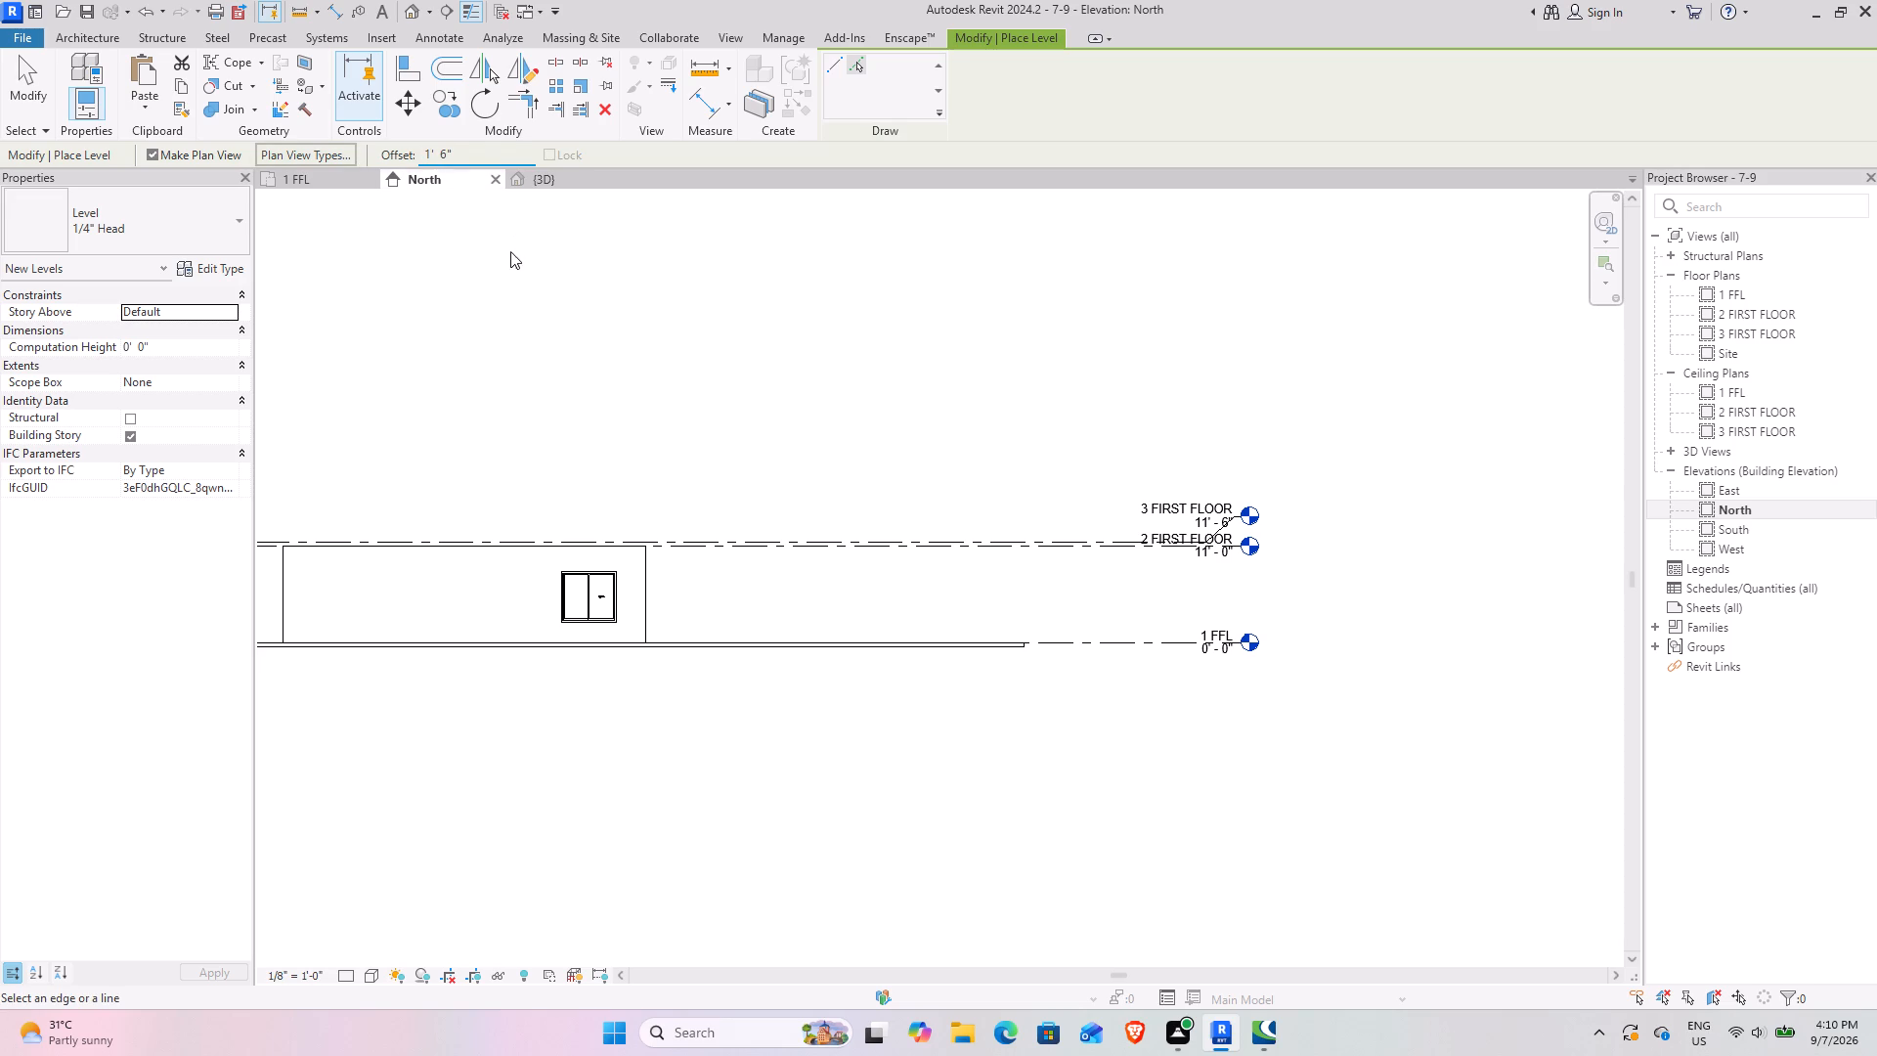
left_click(1108, 649)
Rename the new lower level GL, together with its corresponding plan views.
scroll(1224, 623, "up", 8)
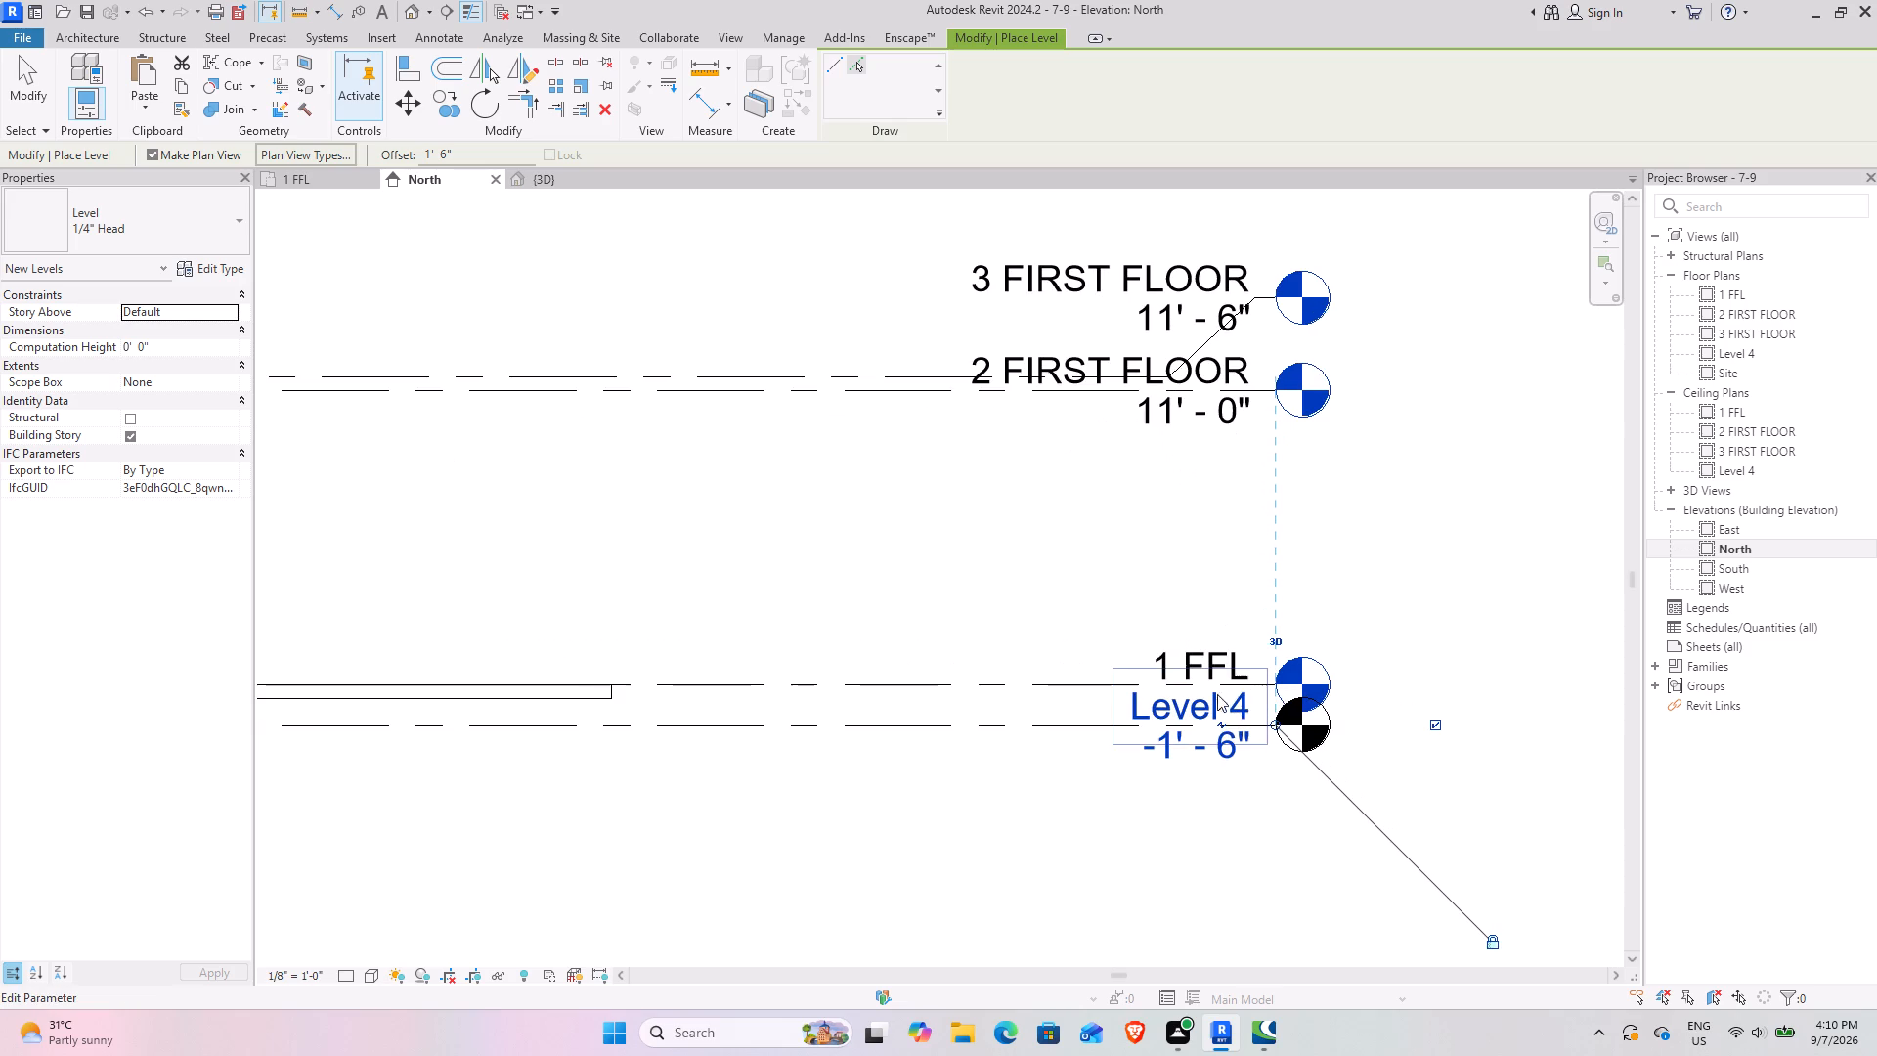
left_click(1213, 705)
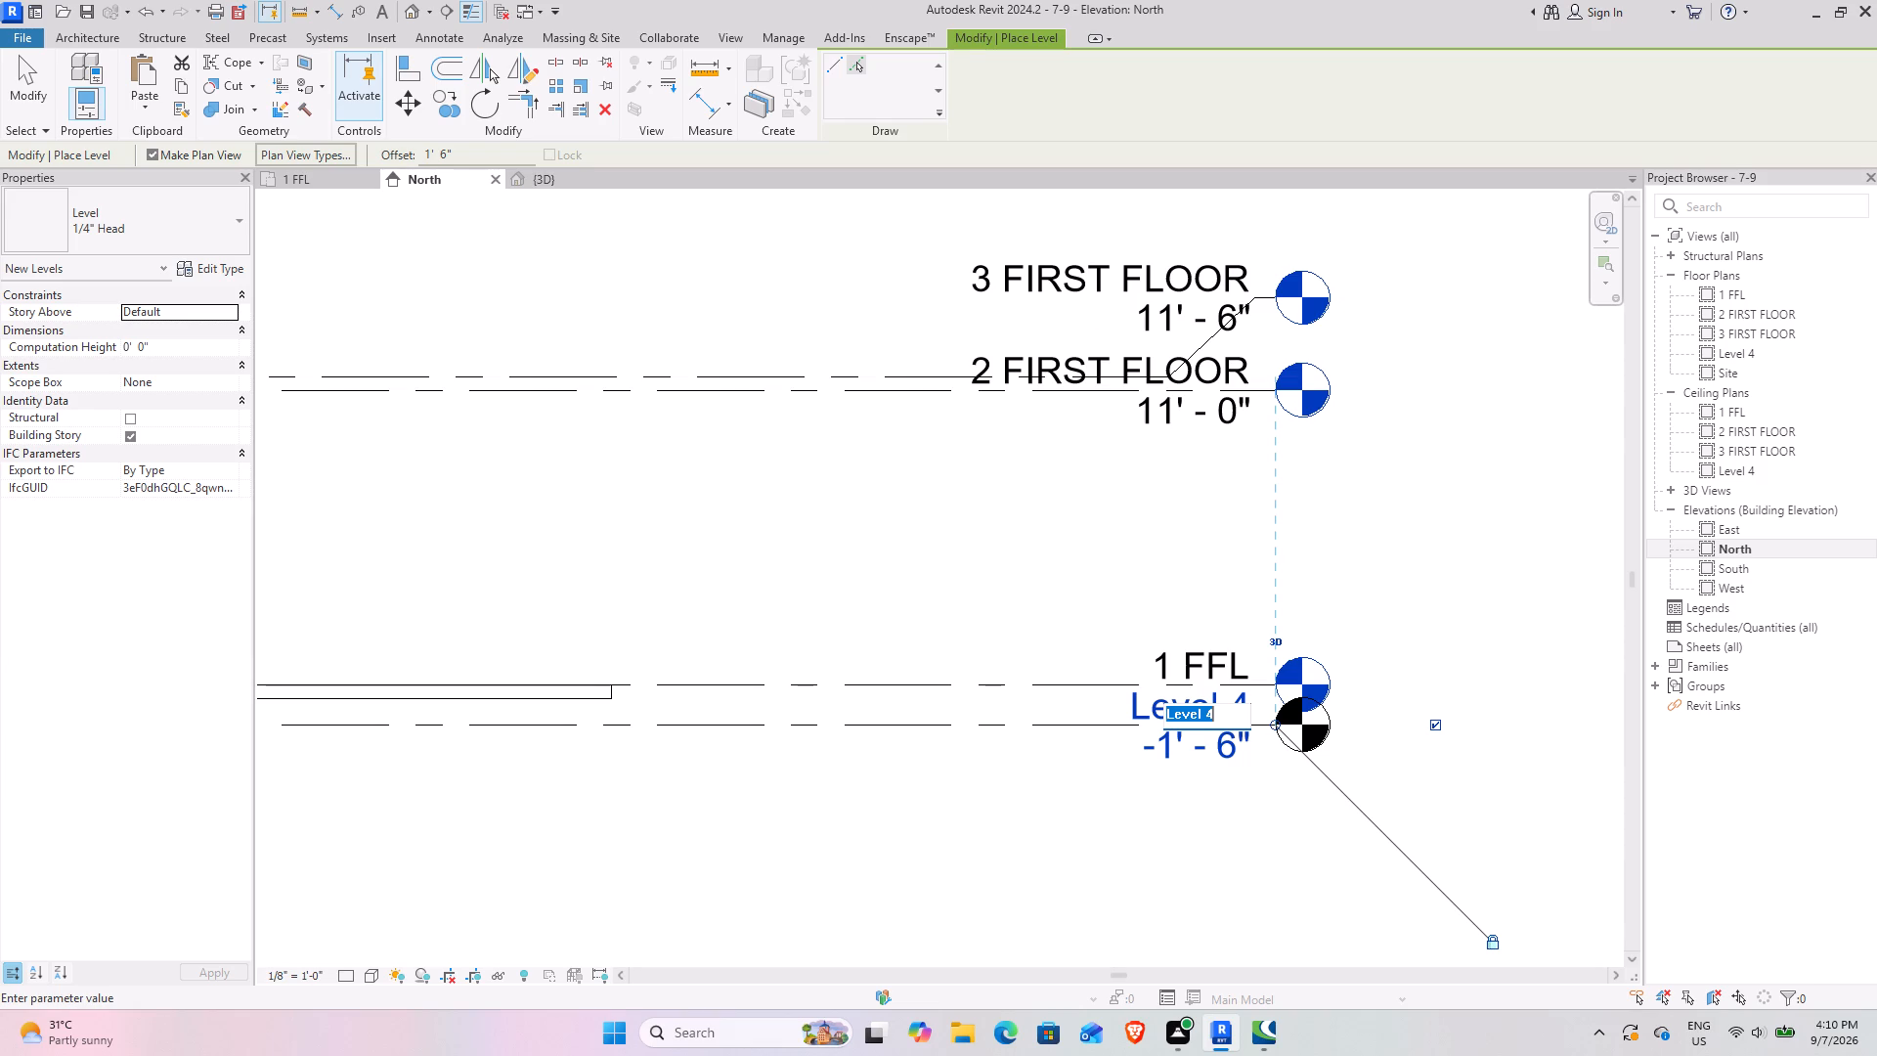
type("GROI")
key("BackSpace")
key("BackSpace")
key("BackSpace")
key("l")
left_click(1424, 587)
left_click(1014, 517)
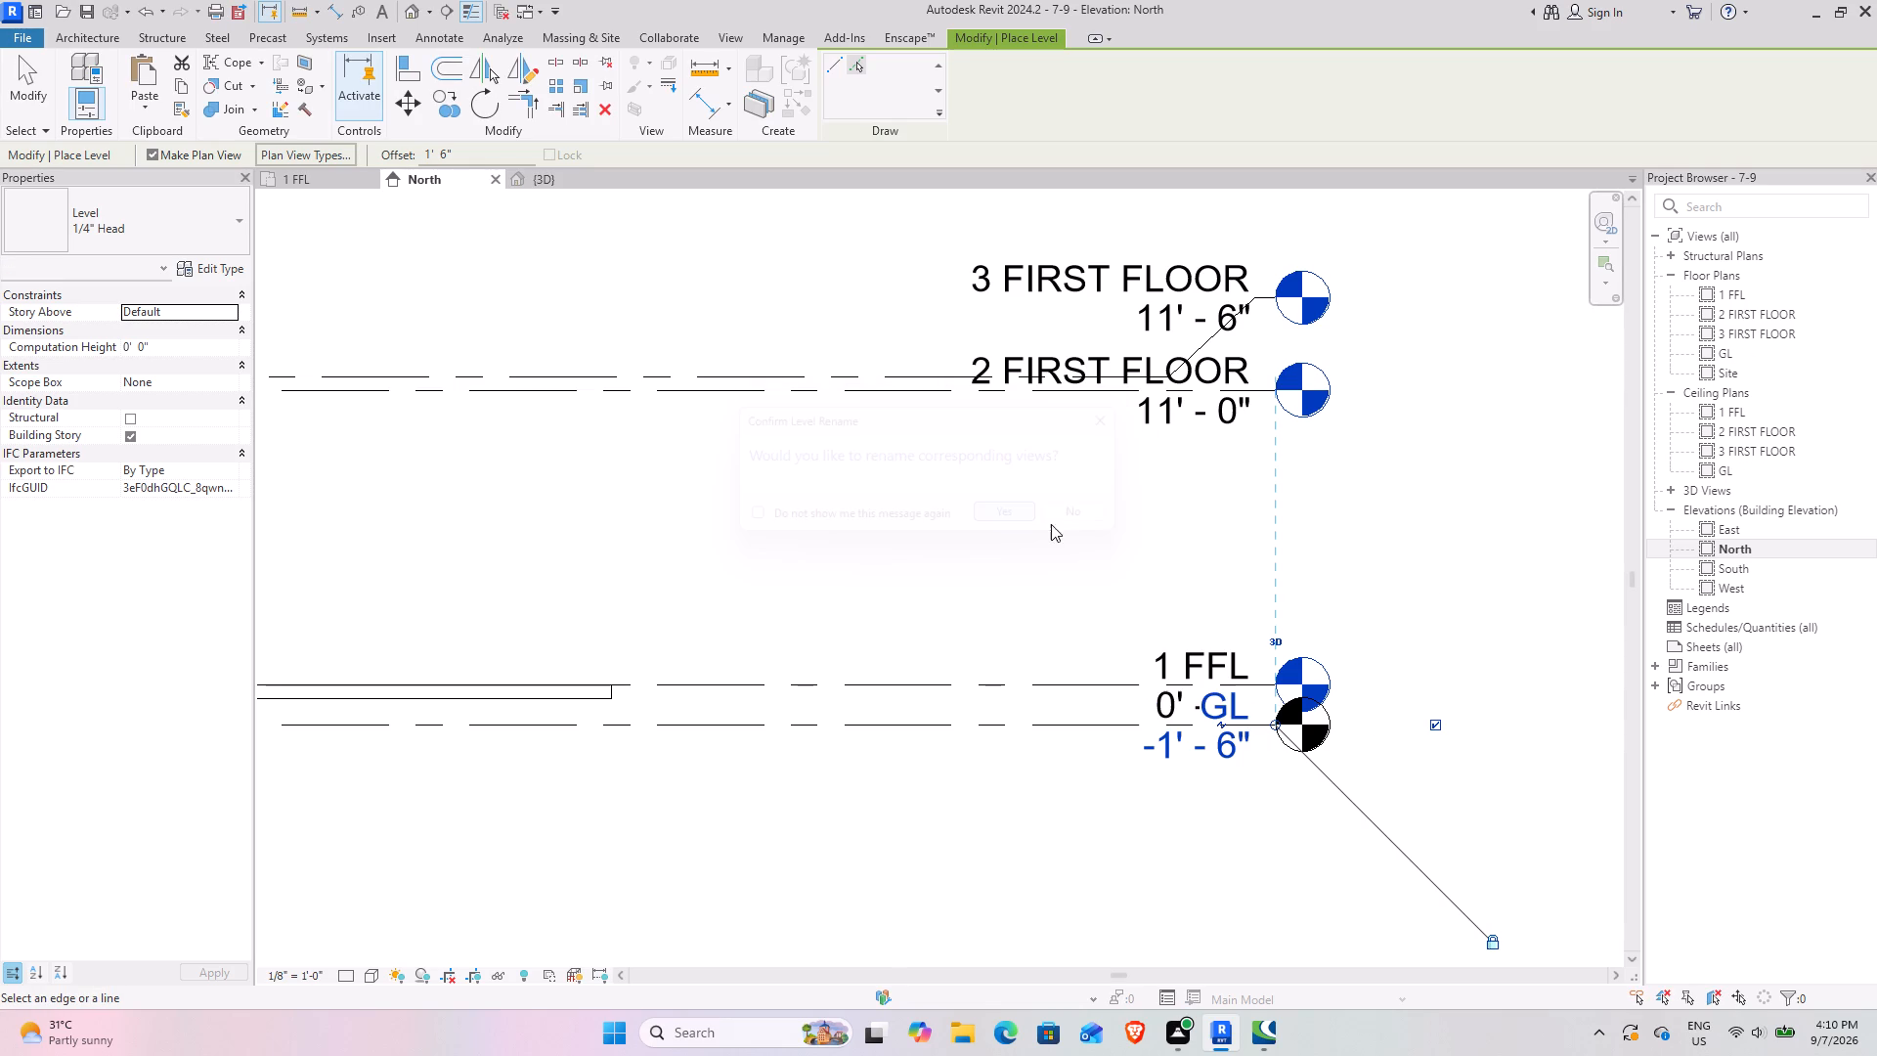
key("Escape")
key("Escape")
key("Escape")
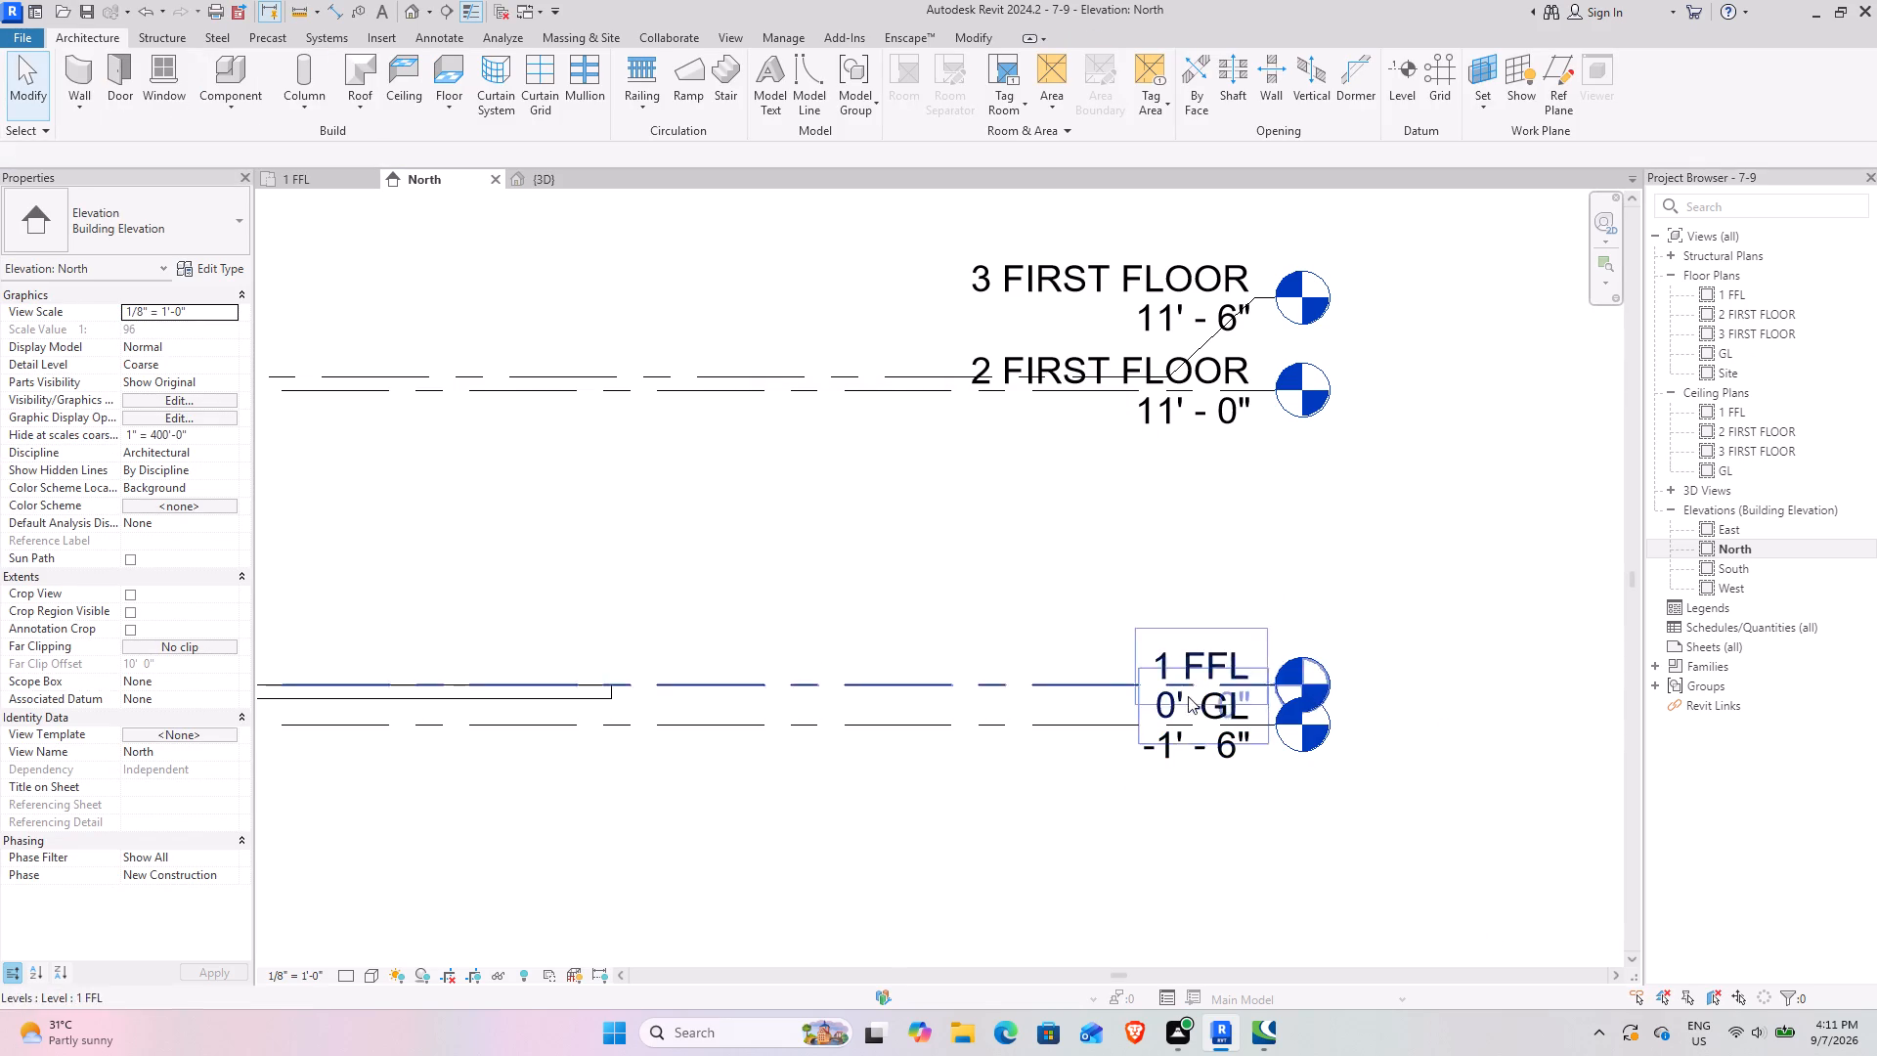
Add an elbow to the GL level line so its head sits clear of the 1 FFL label.
left_click(1168, 725)
left_click(1221, 724)
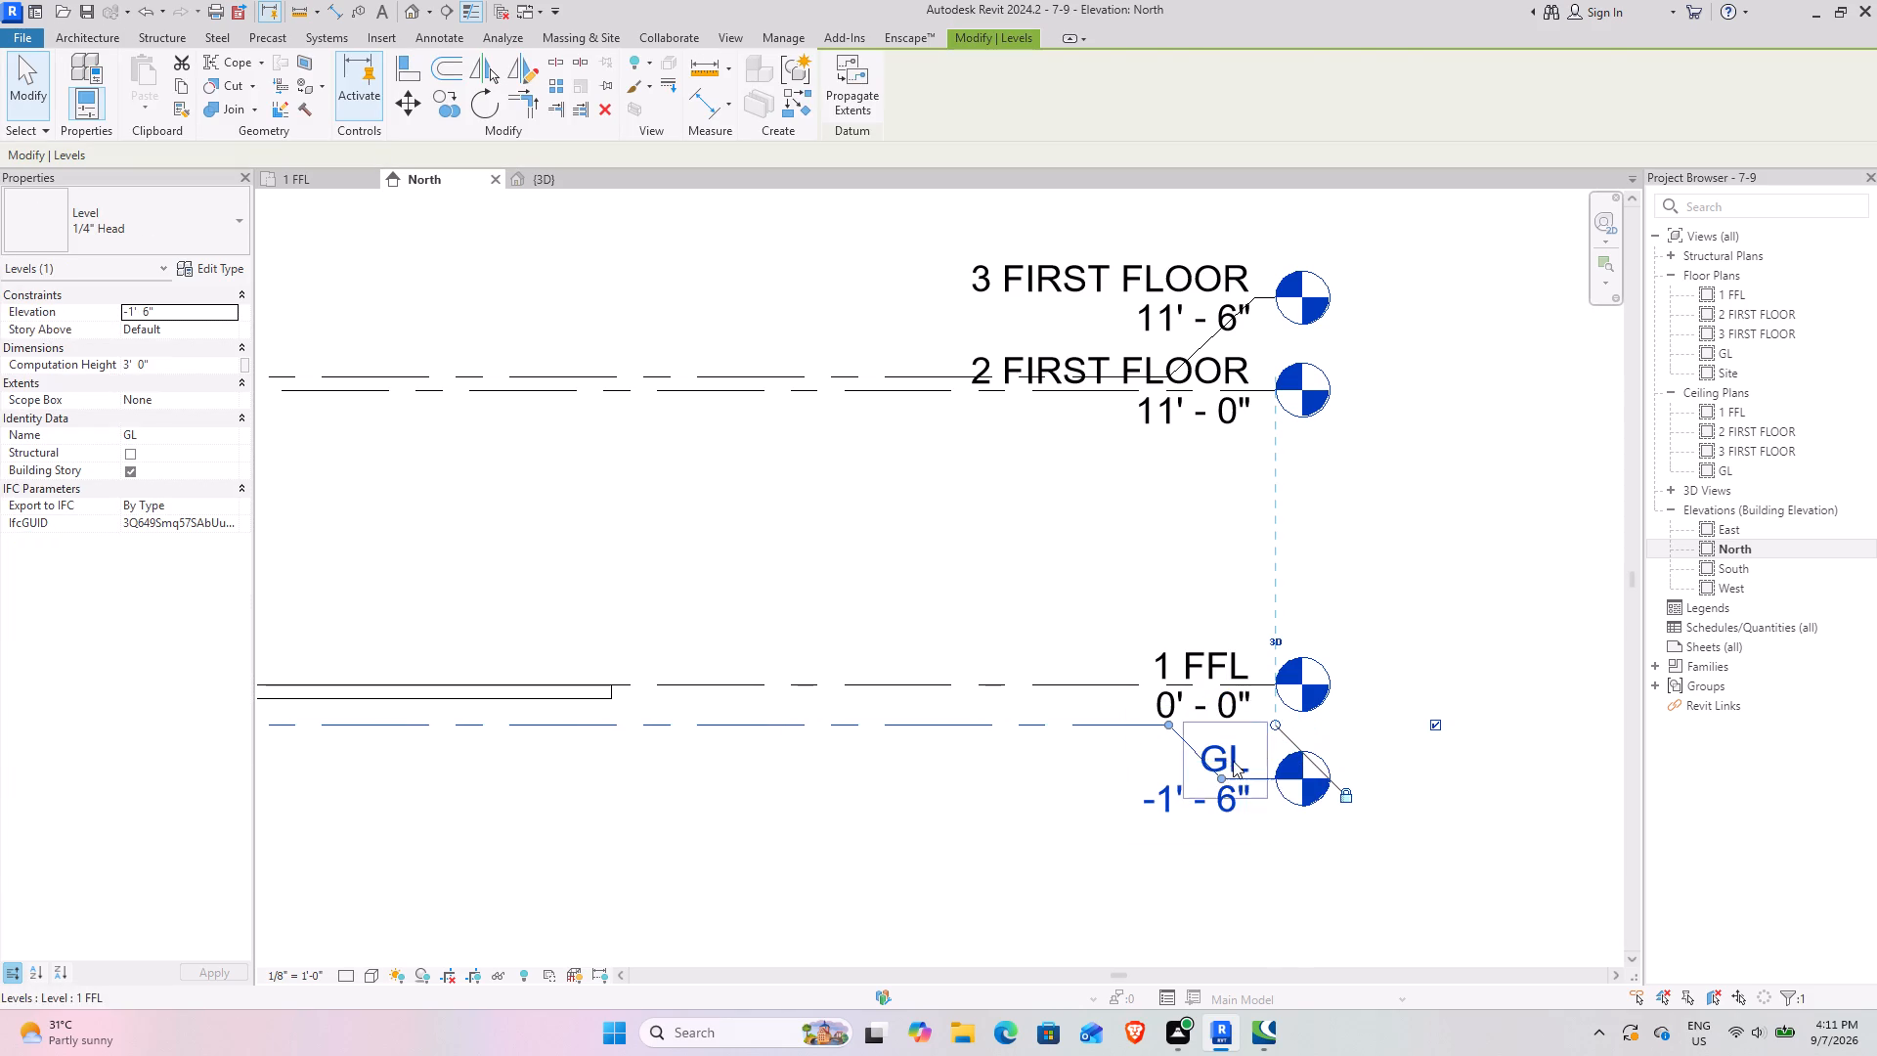
left_click(1249, 885)
Set the surrounding ground slab's level to GL and bring up the 3D view.
scroll(1083, 819, "down", 6)
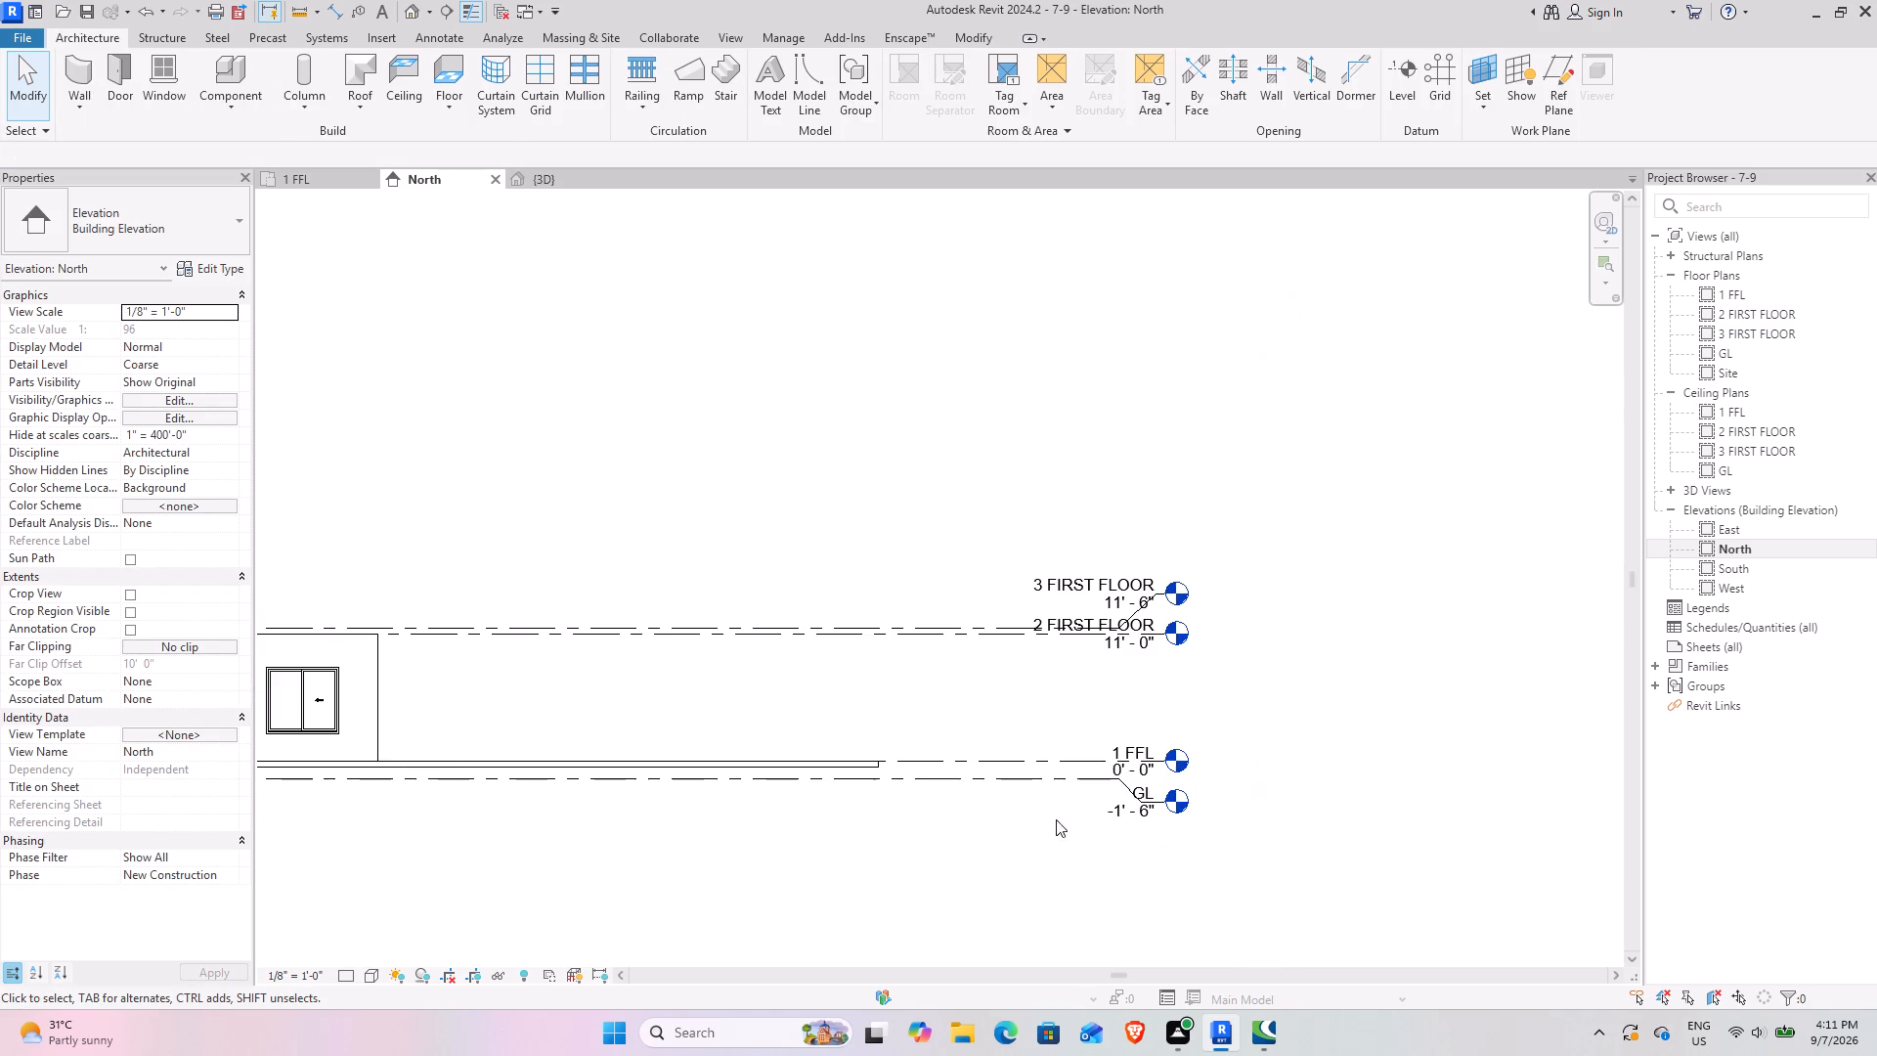
middle_click_drag(1007, 819, 1239, 754)
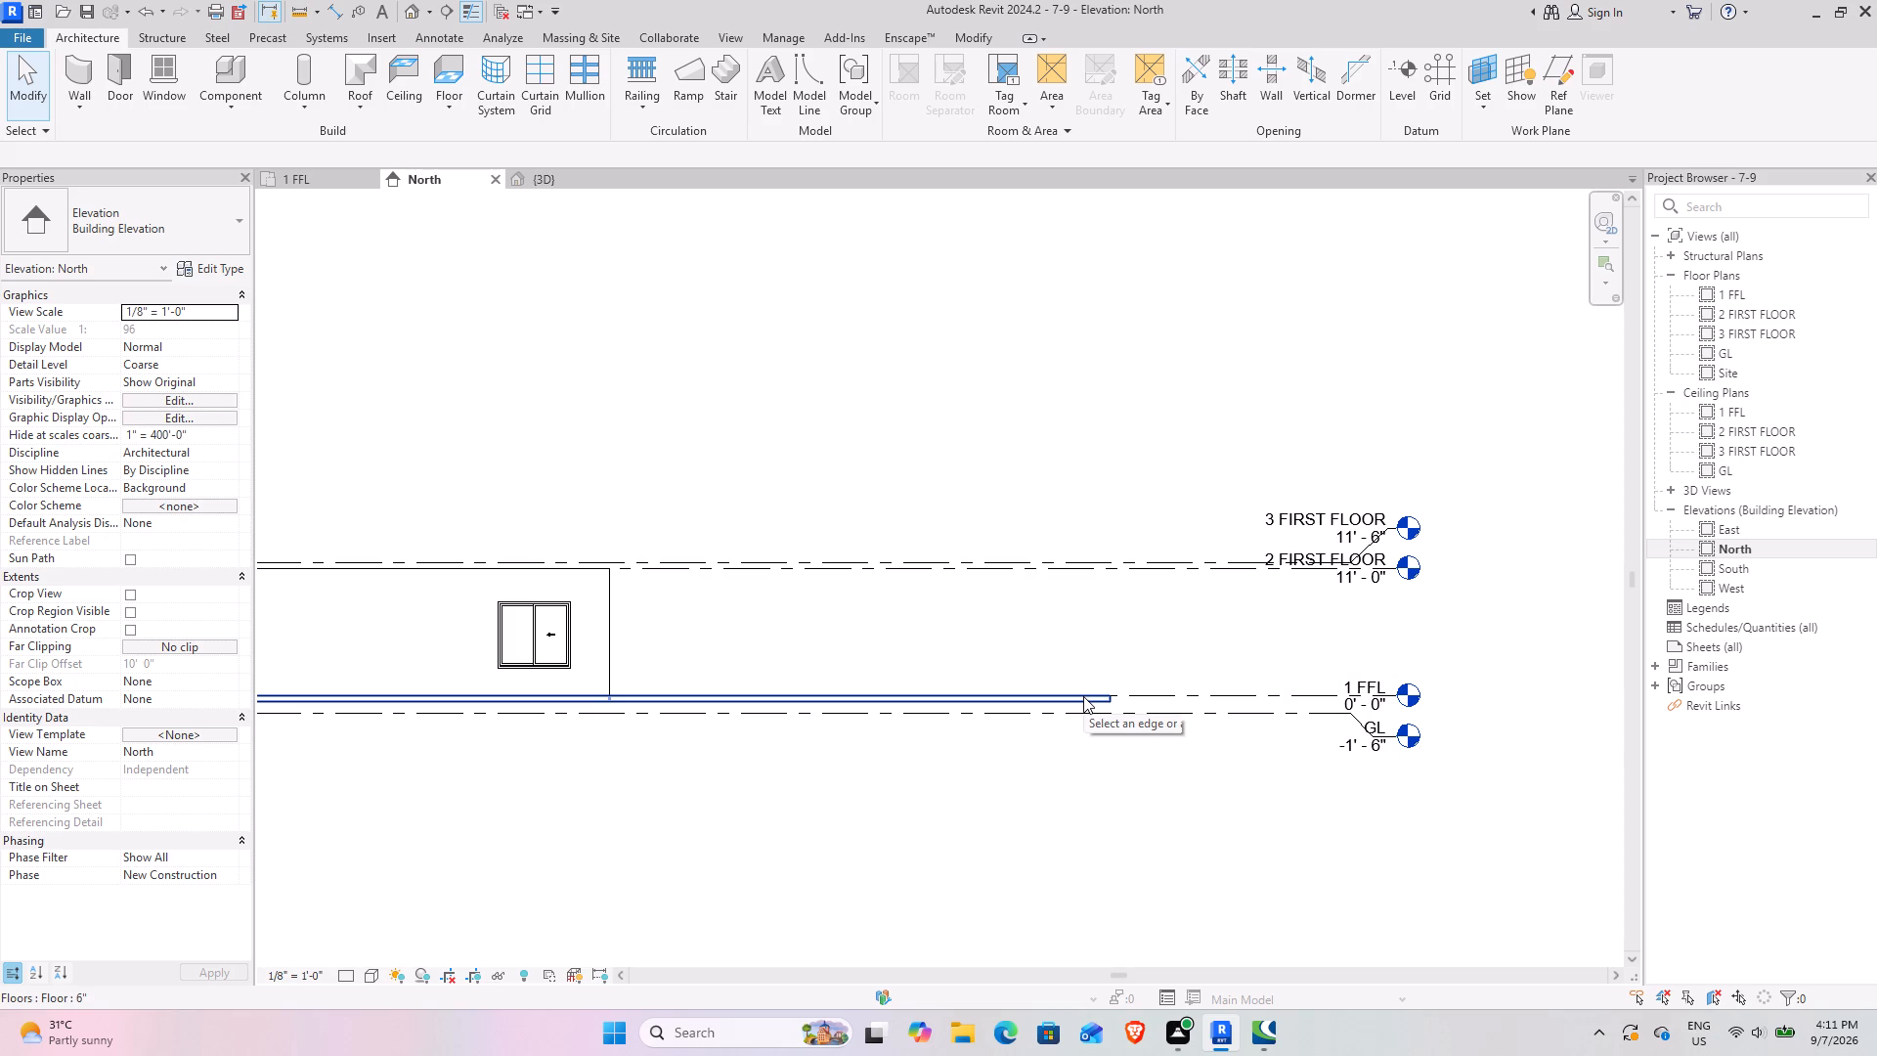
scroll(1083, 696, "down", 4)
middle_click_drag(1060, 717, 1031, 723)
scroll(1085, 711, "up", 7)
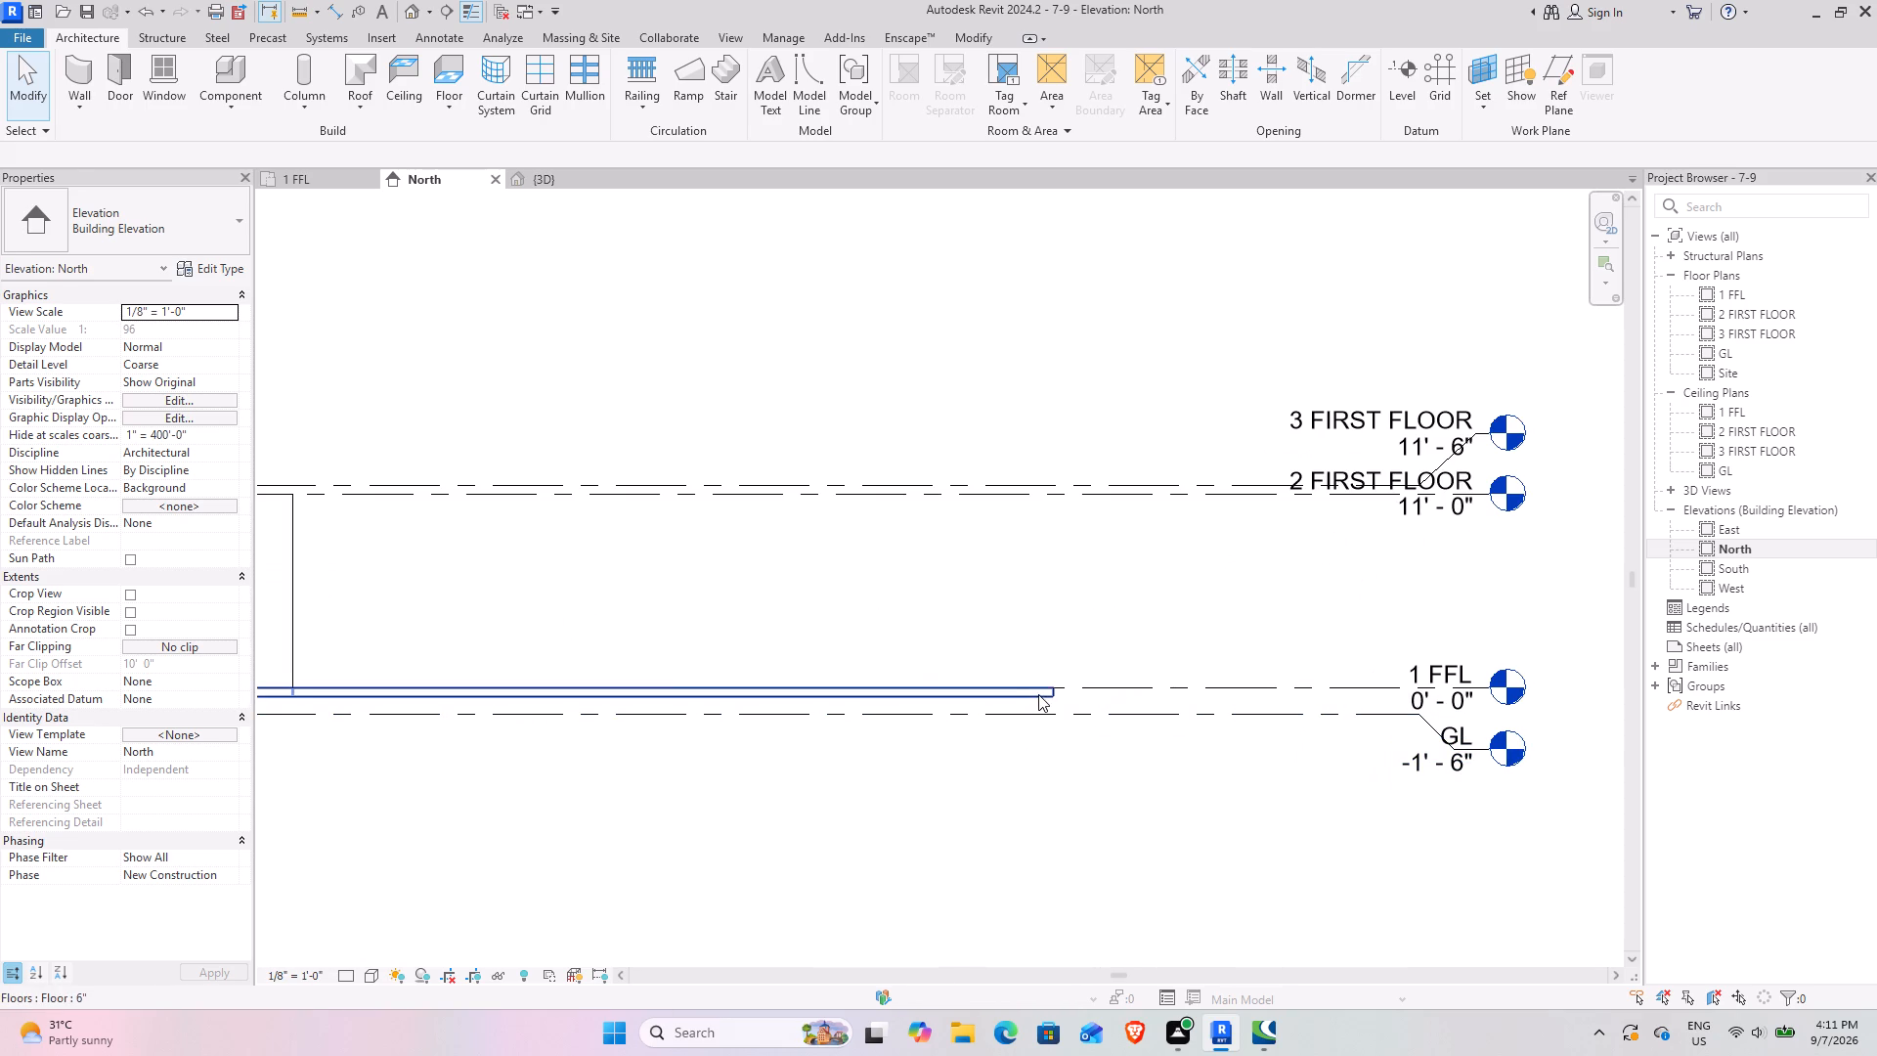
left_click(1038, 694)
scroll(902, 585, "down", 4)
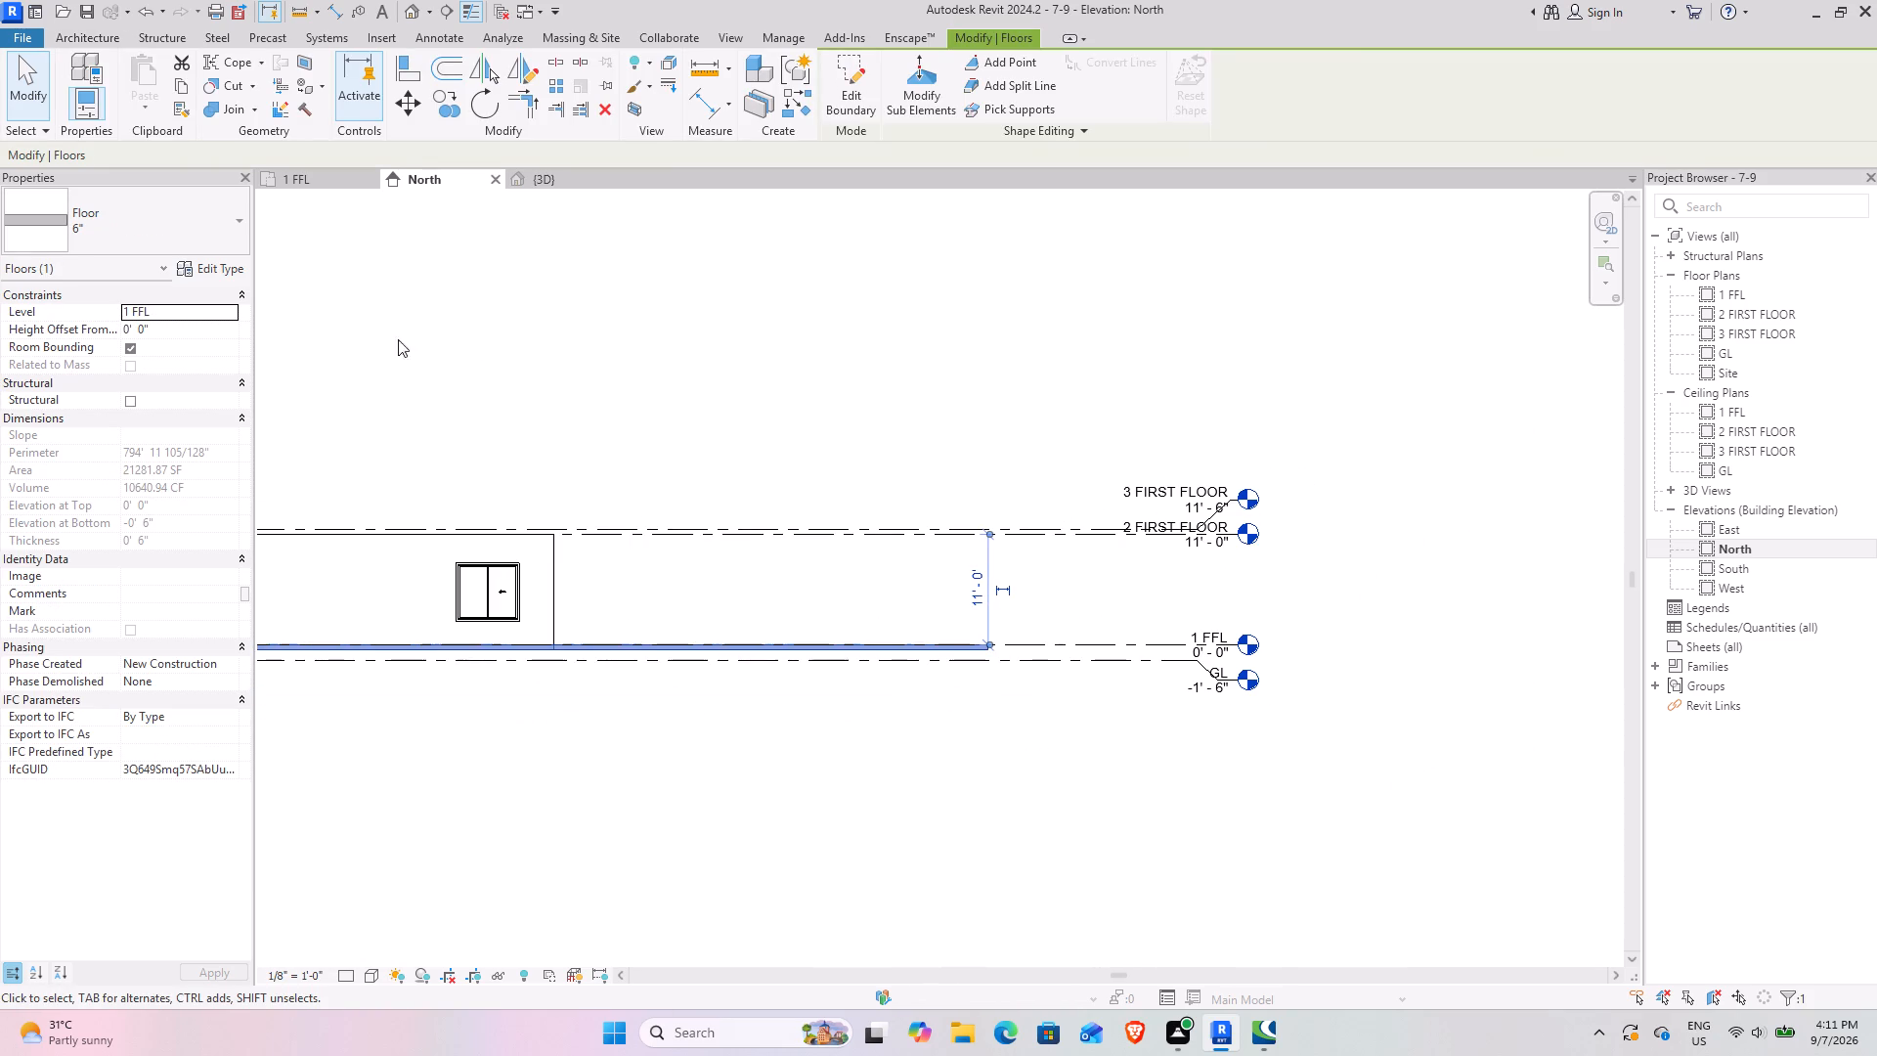
left_click(238, 311)
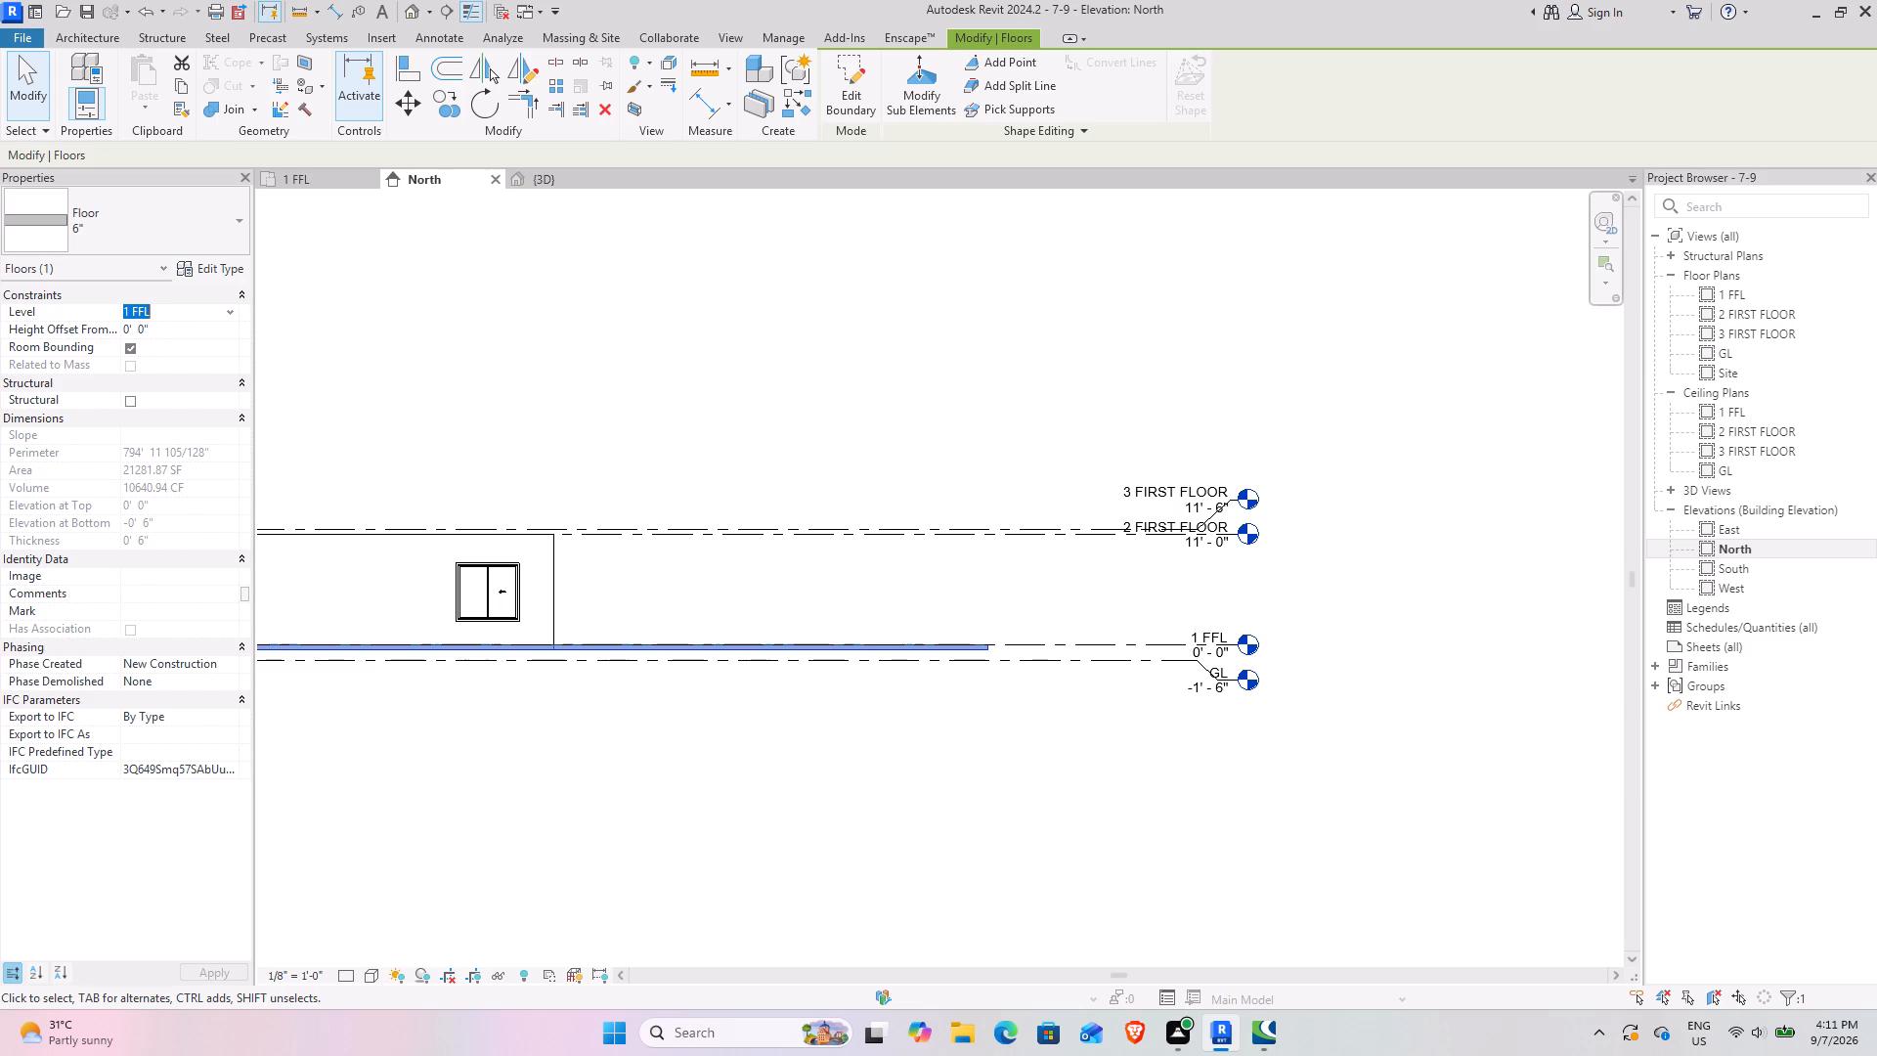
left_click(221, 313)
left_click(232, 313)
left_click(153, 333)
left_click(551, 177)
scroll(873, 680, "down", 4)
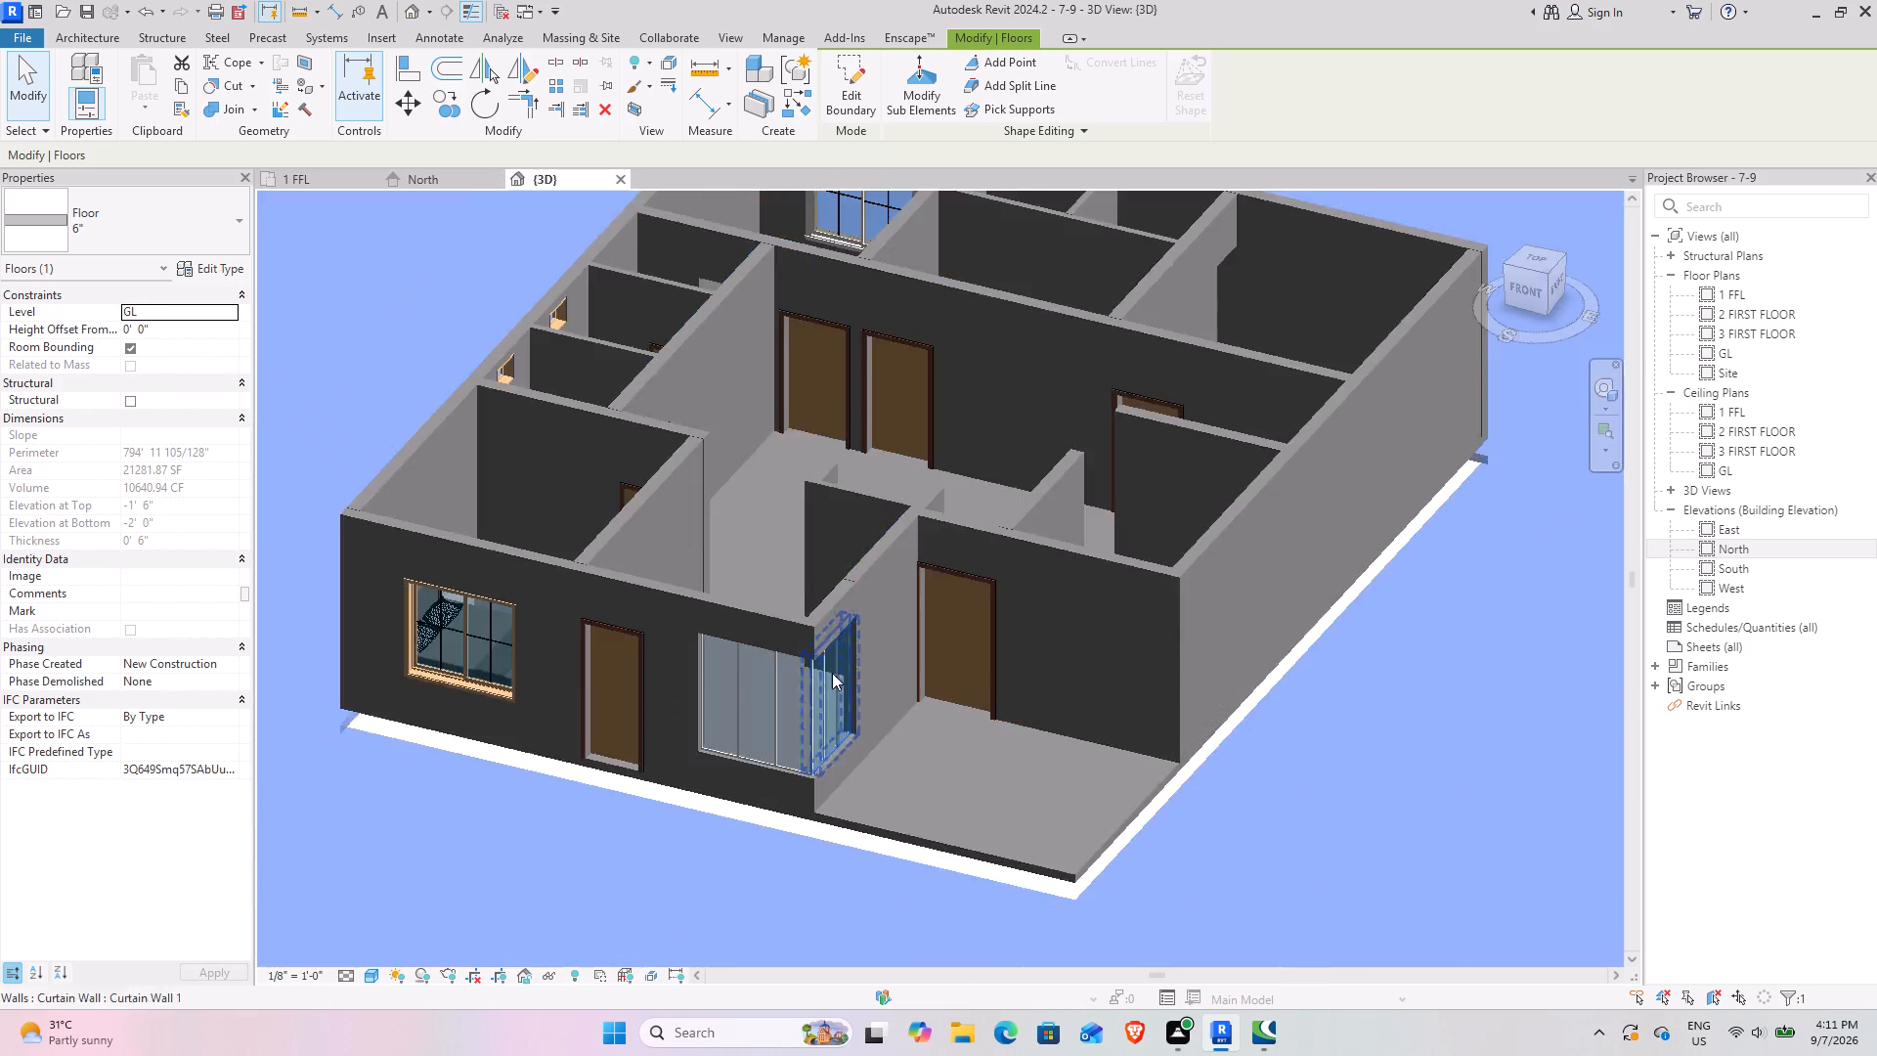
scroll(832, 673, "down", 9)
left_click(922, 415)
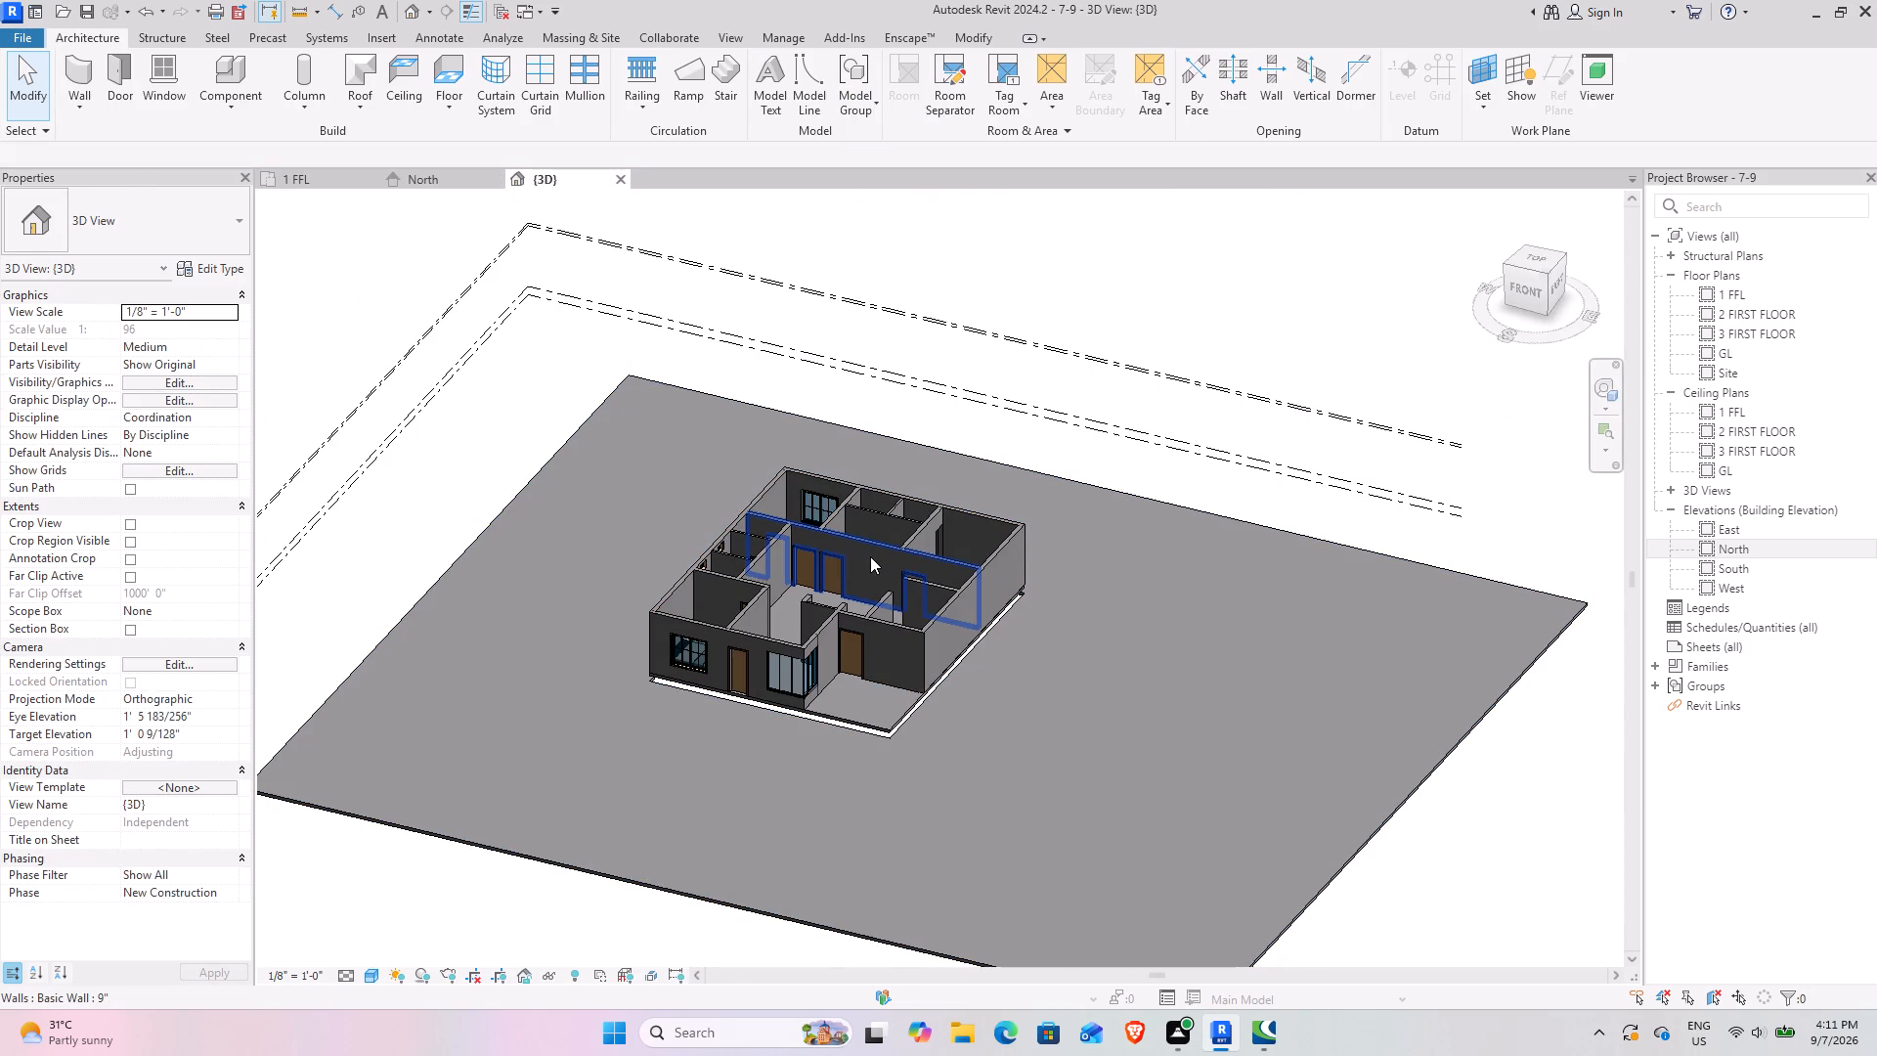
Set the structure layer thickness of the house floor's 6" type to 1' 6" and inspect the porch edge in 3D.
middle_click_drag(868, 556, 711, 462, "shift")
scroll(752, 491, "down", 1)
scroll(862, 698, "up", 2)
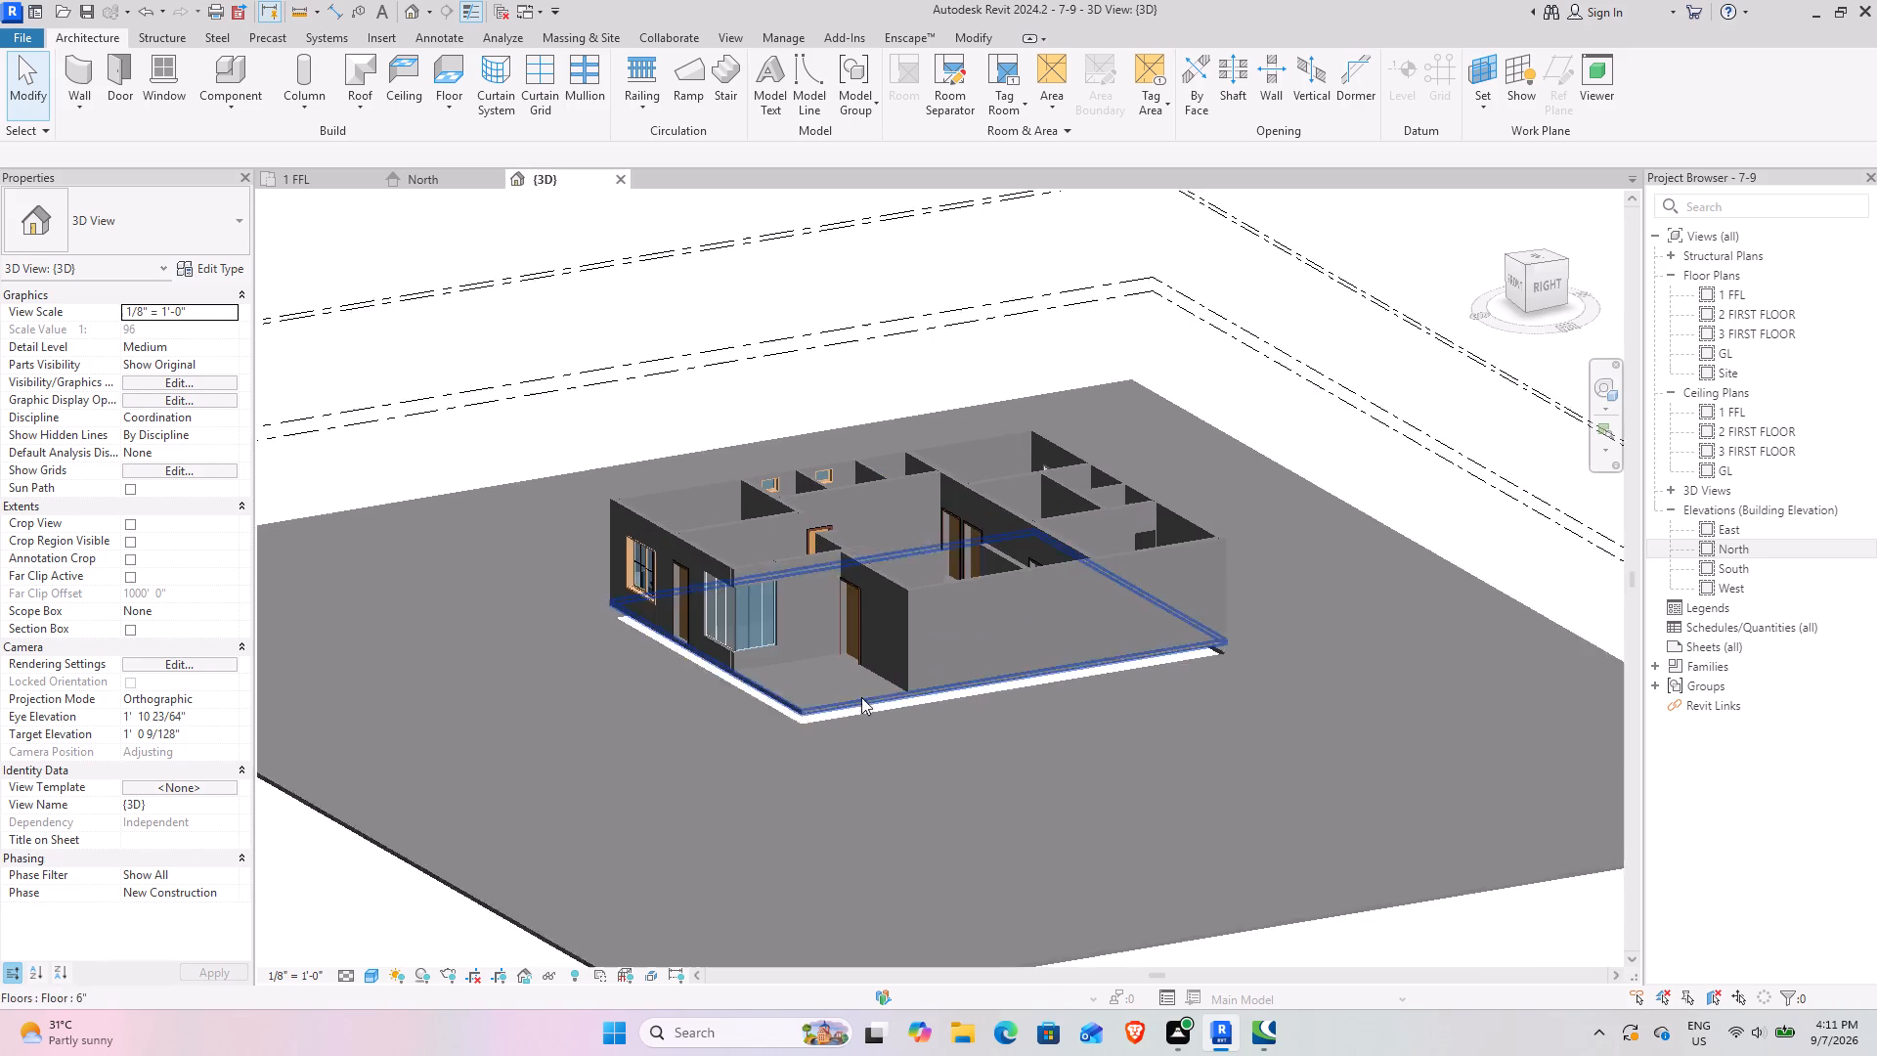
scroll(861, 697, "up", 6)
middle_click_drag(866, 677, 959, 733, "shift")
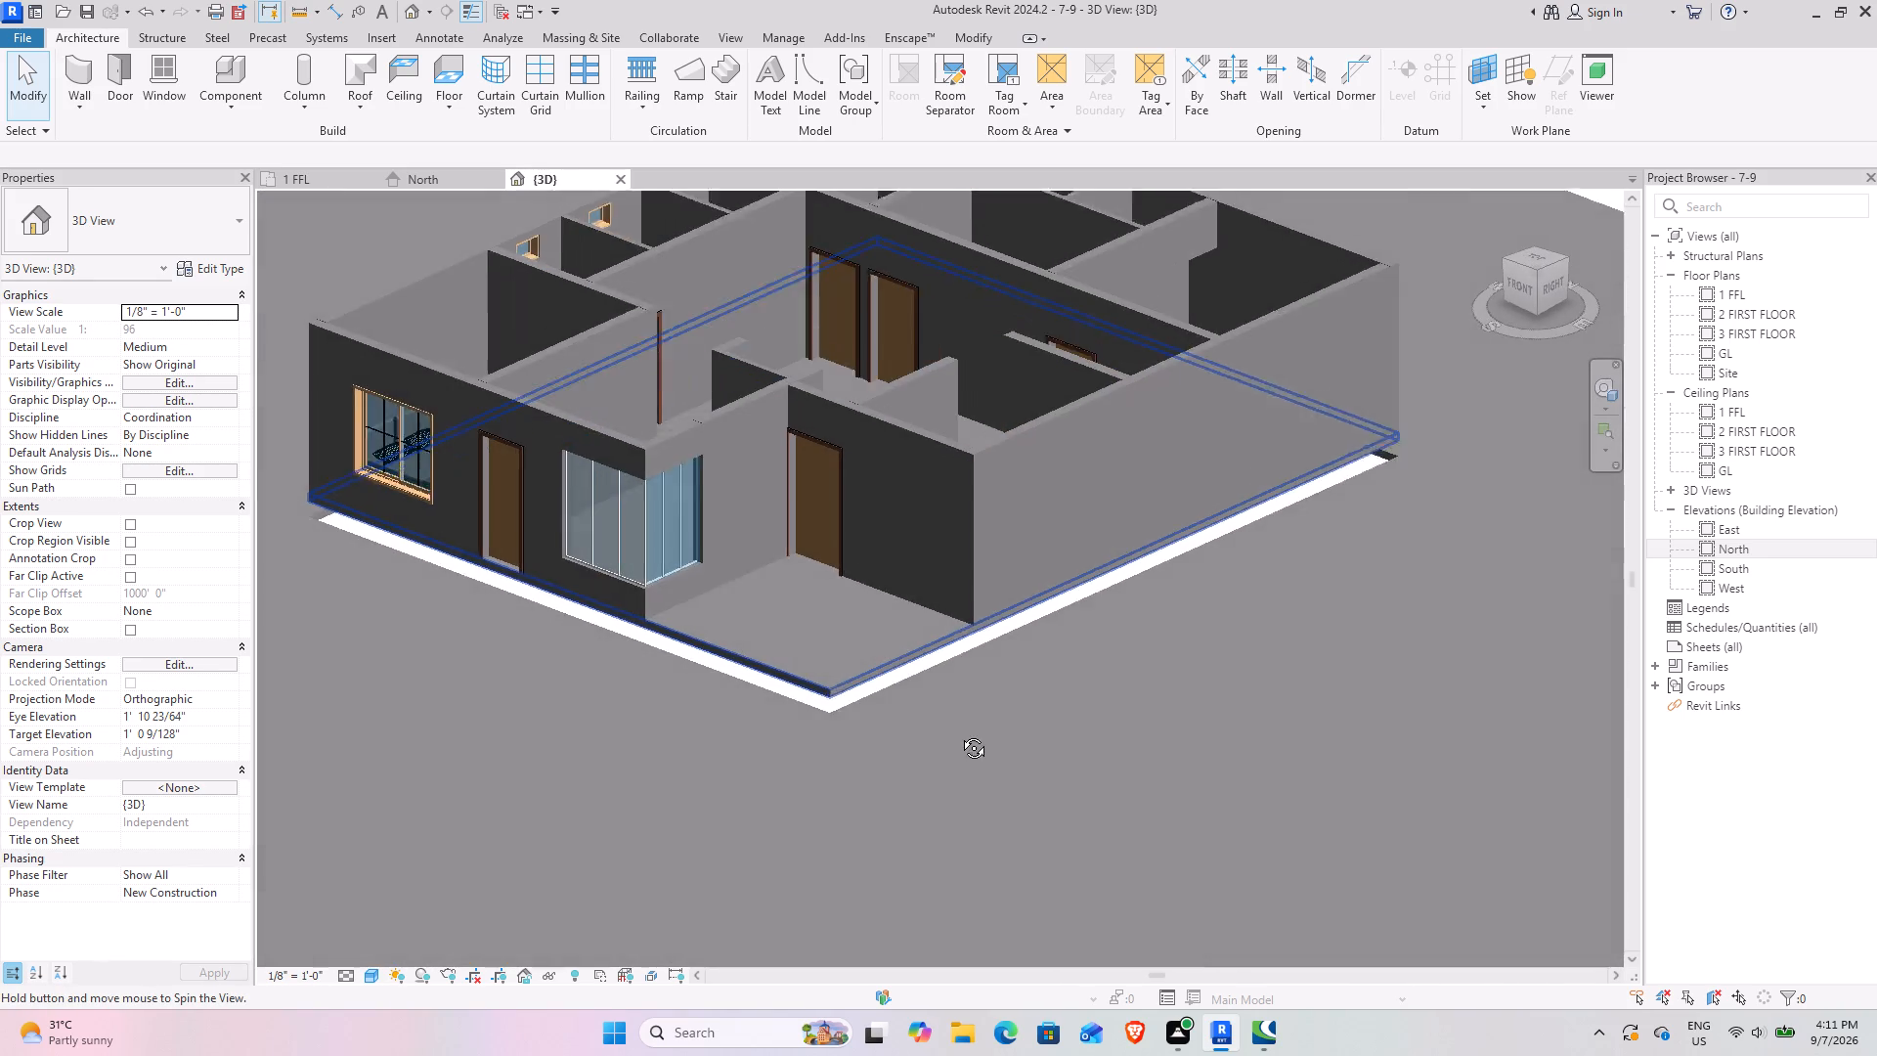
middle_click_drag(959, 733, 964, 735, "shift")
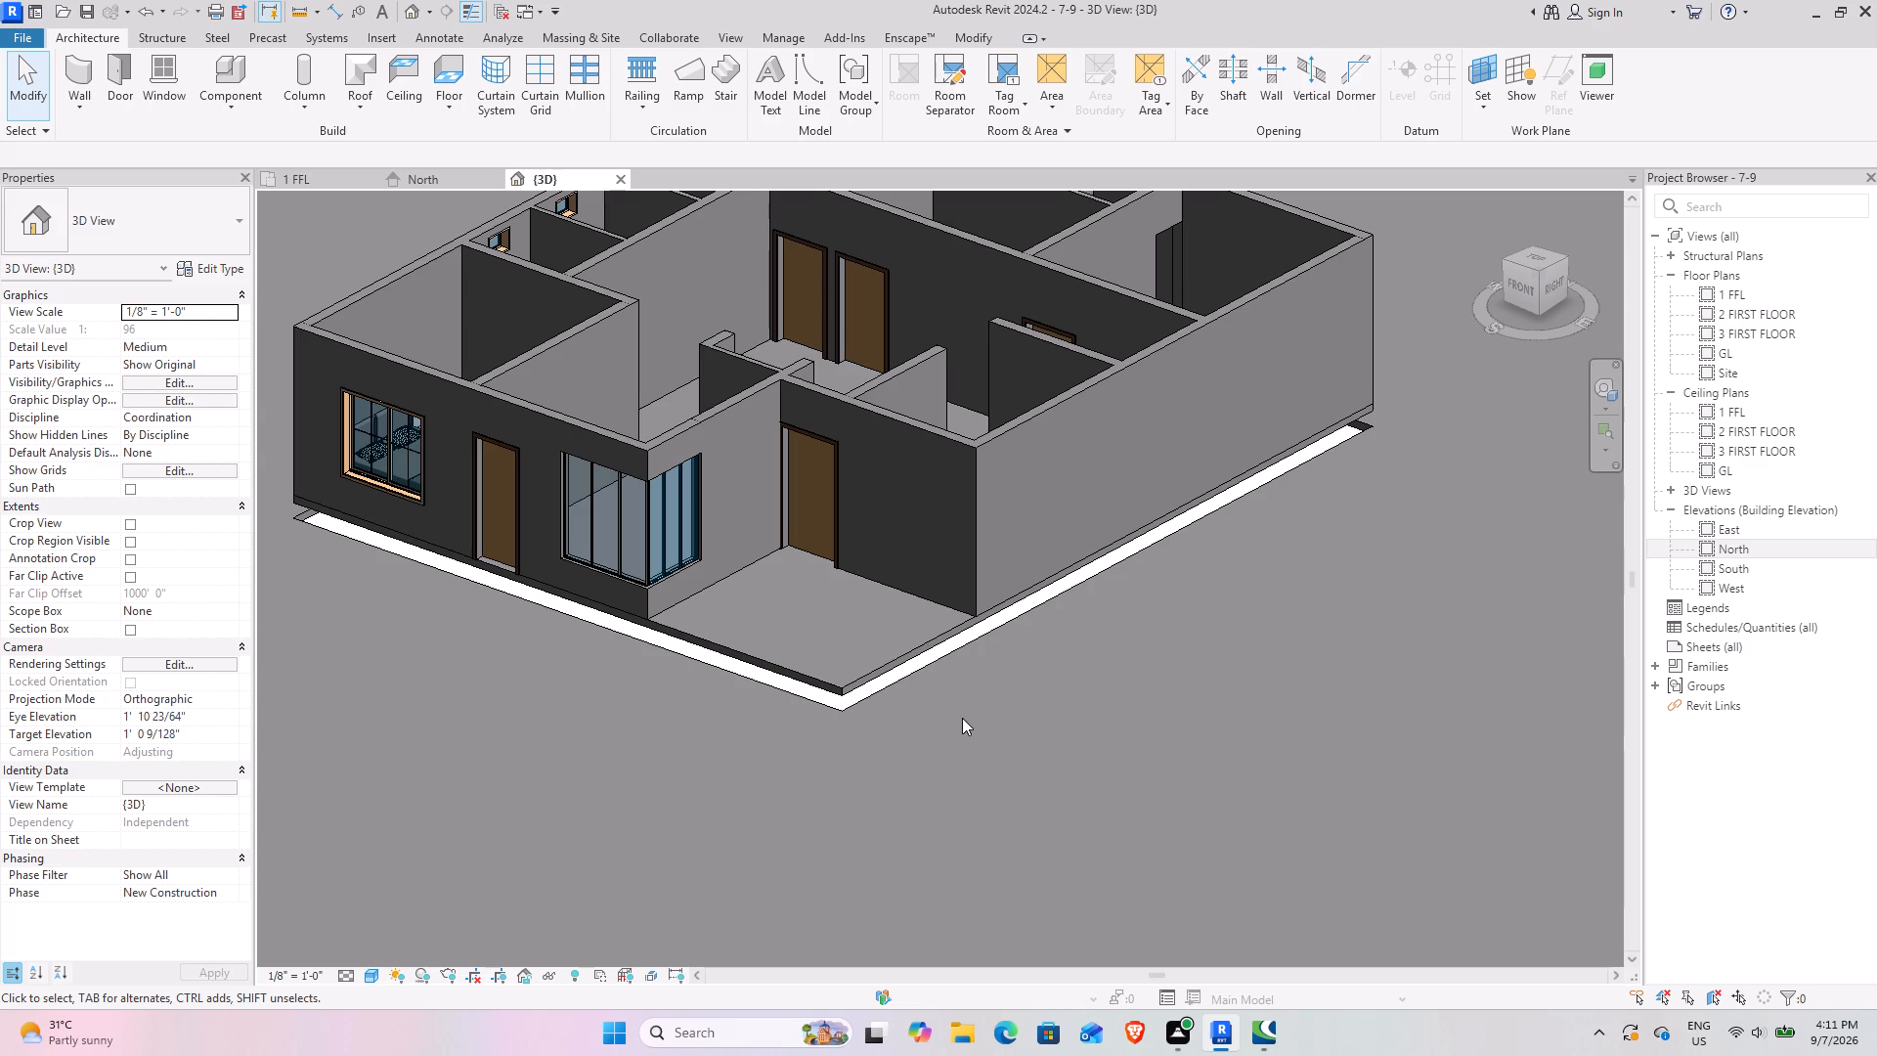
left_click(857, 684)
scroll(916, 654, "down", 6)
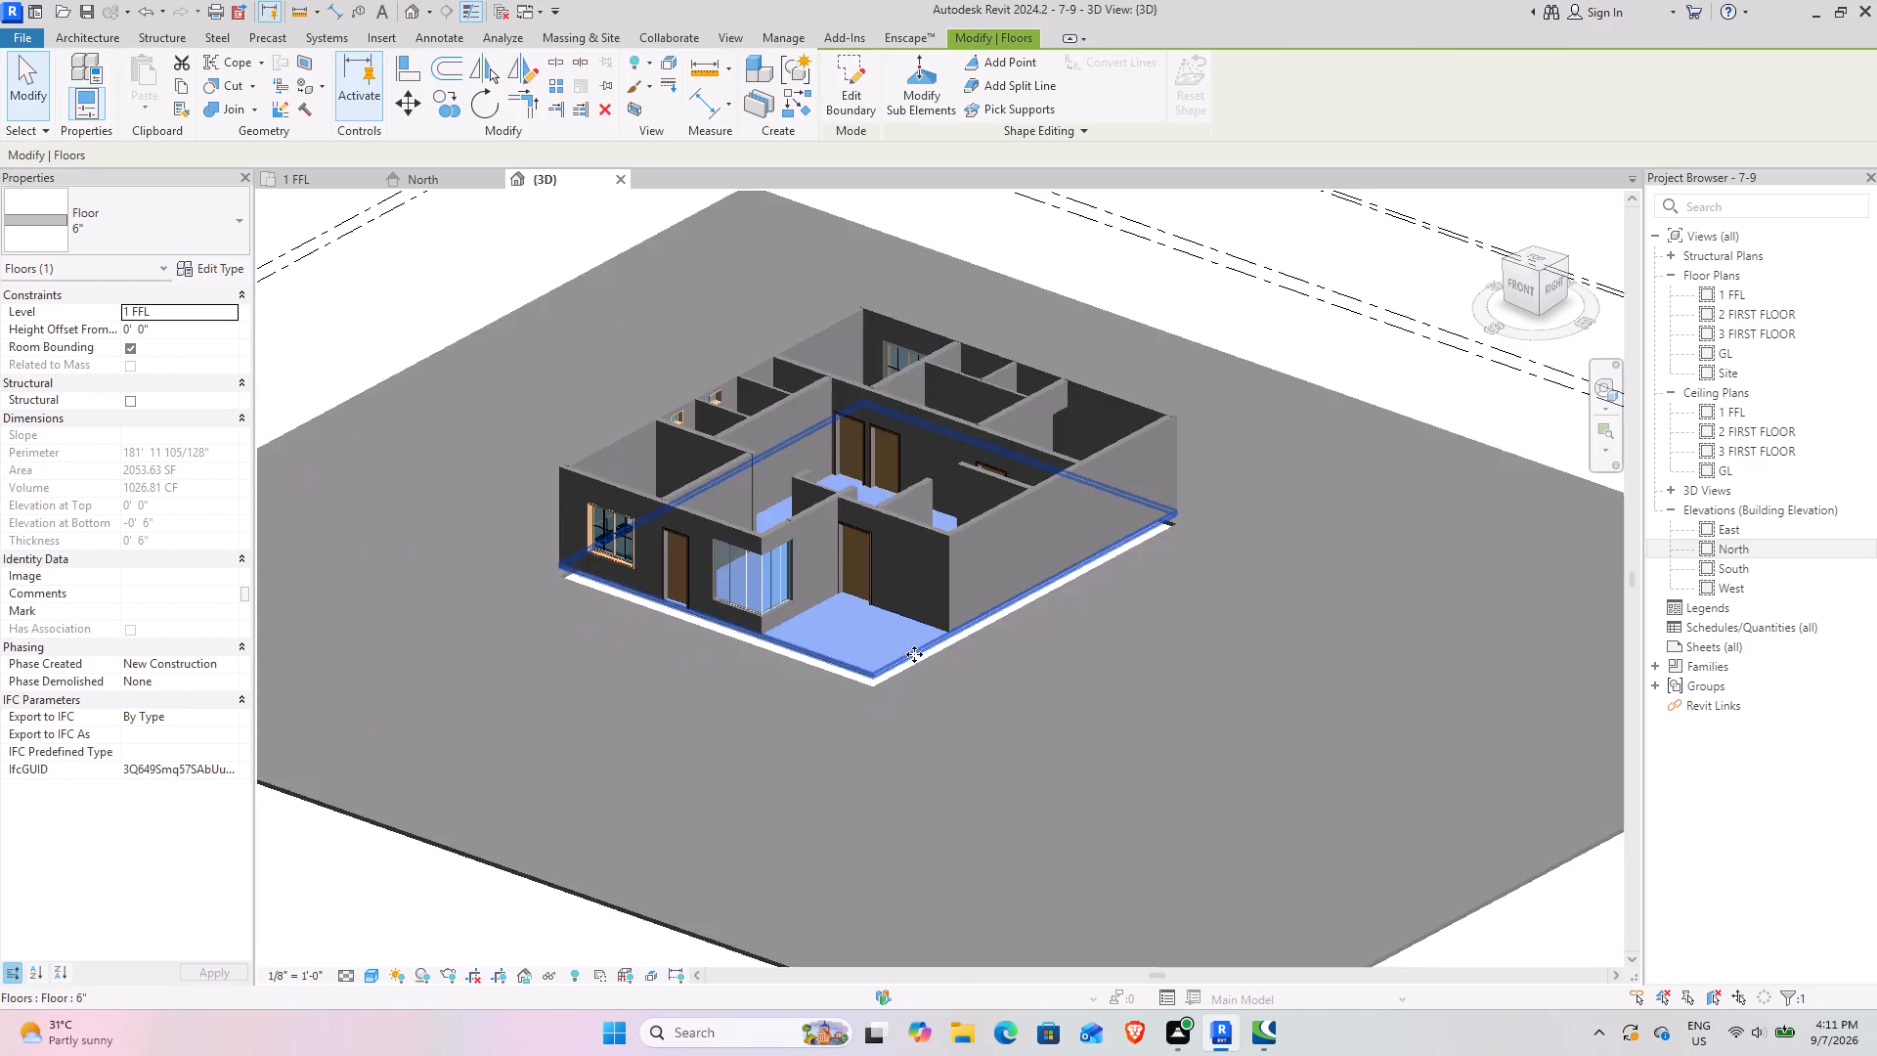
scroll(914, 654, "down", 3)
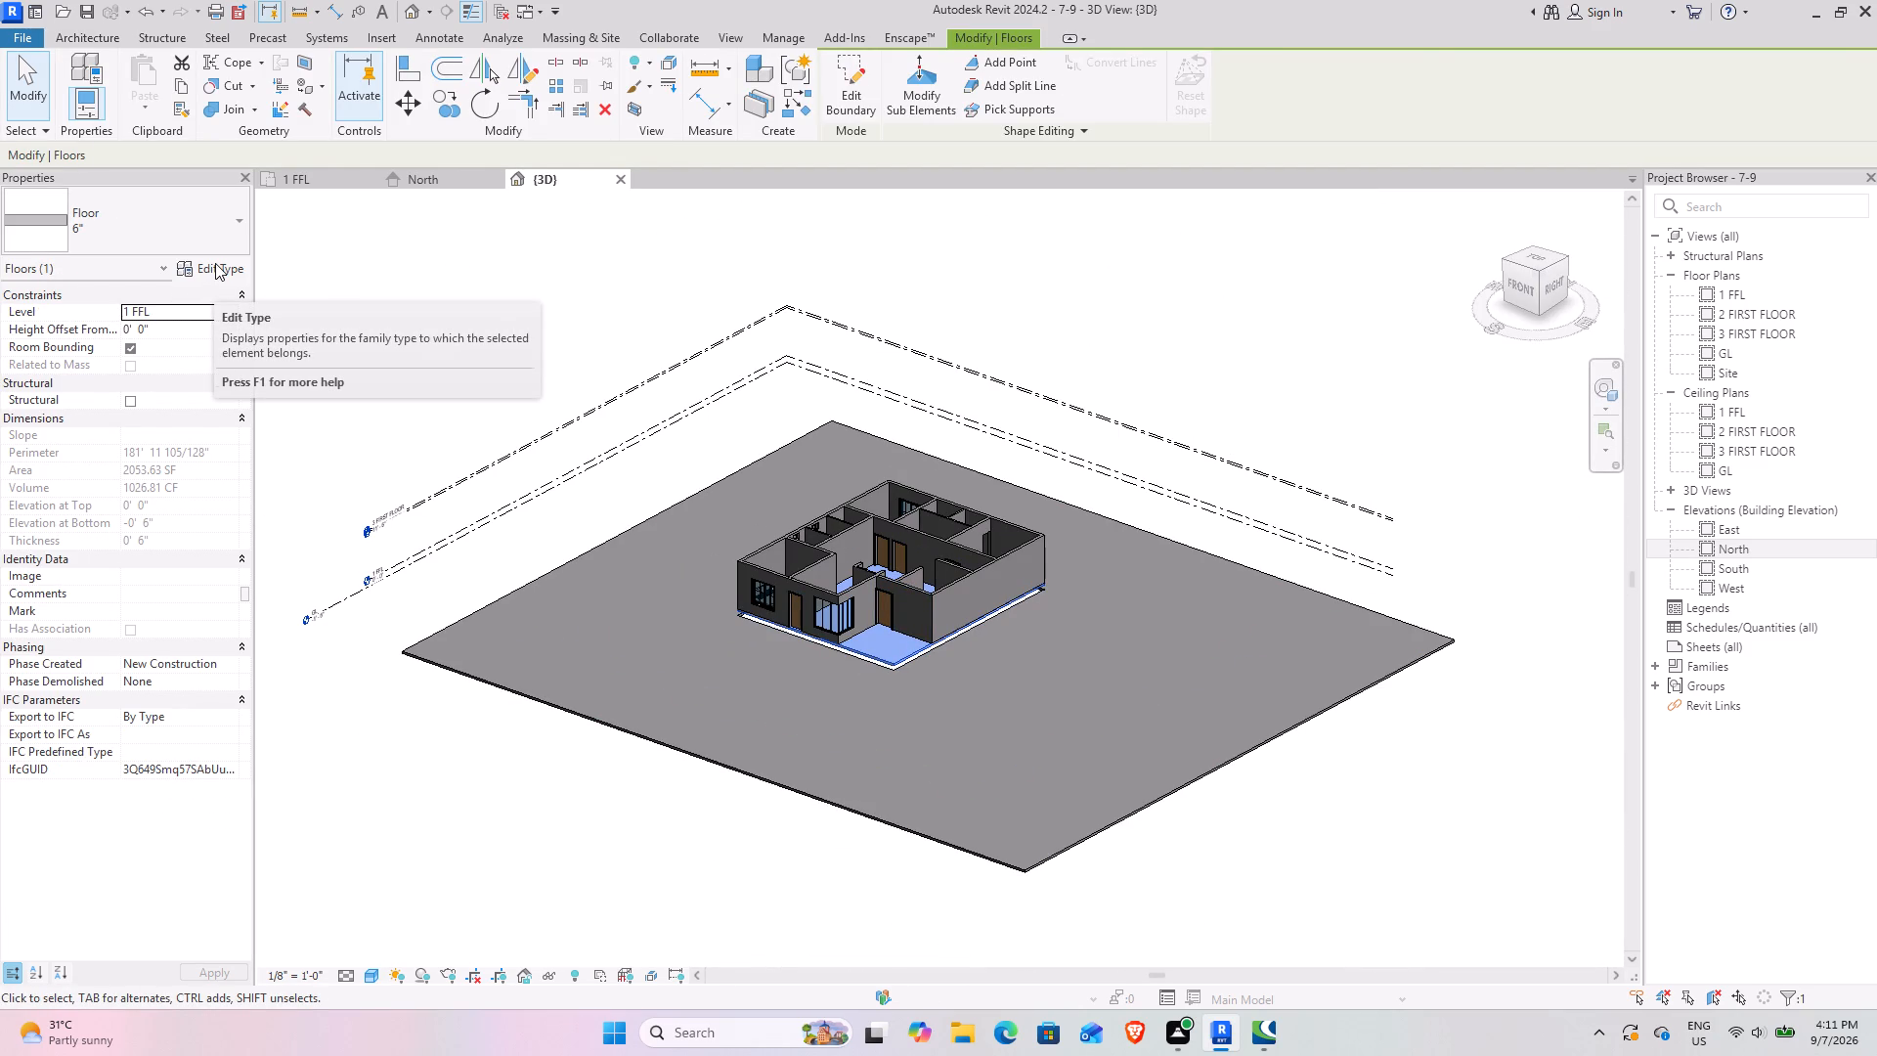
left_click(215, 263)
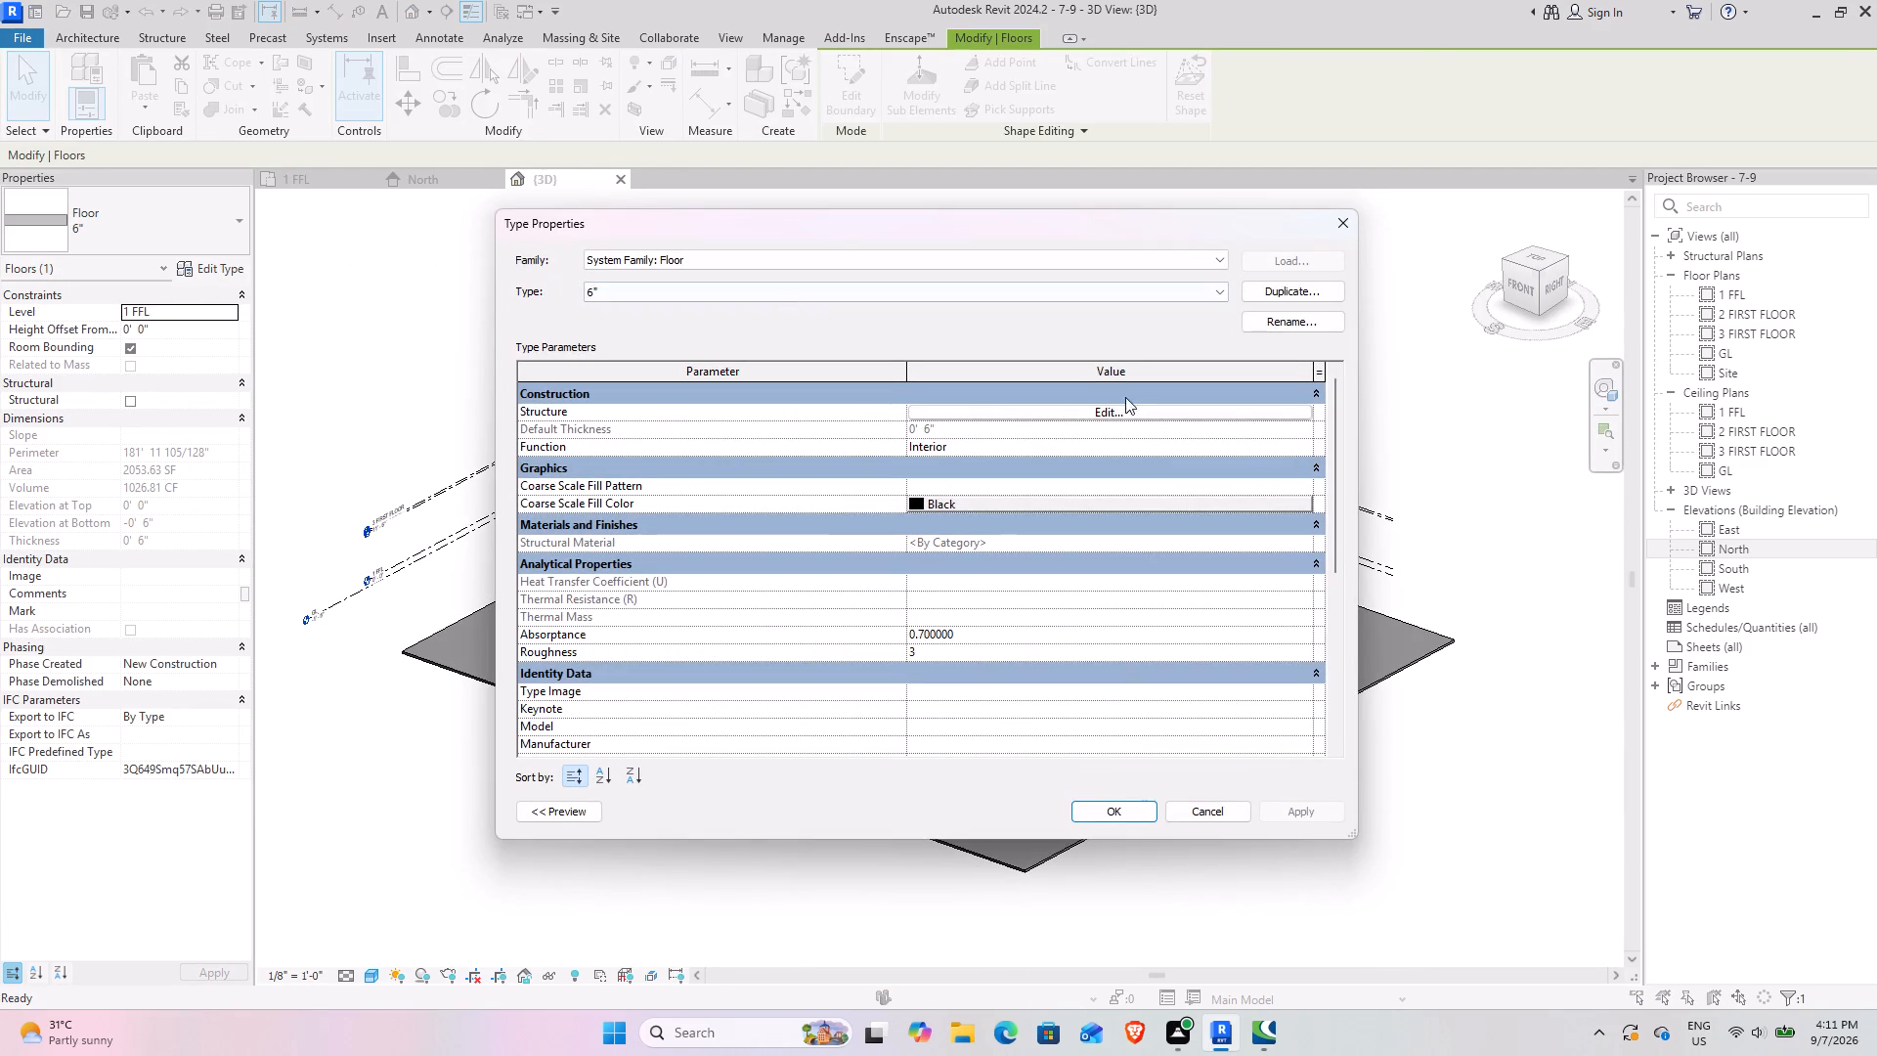
left_click(1108, 414)
left_click(960, 410)
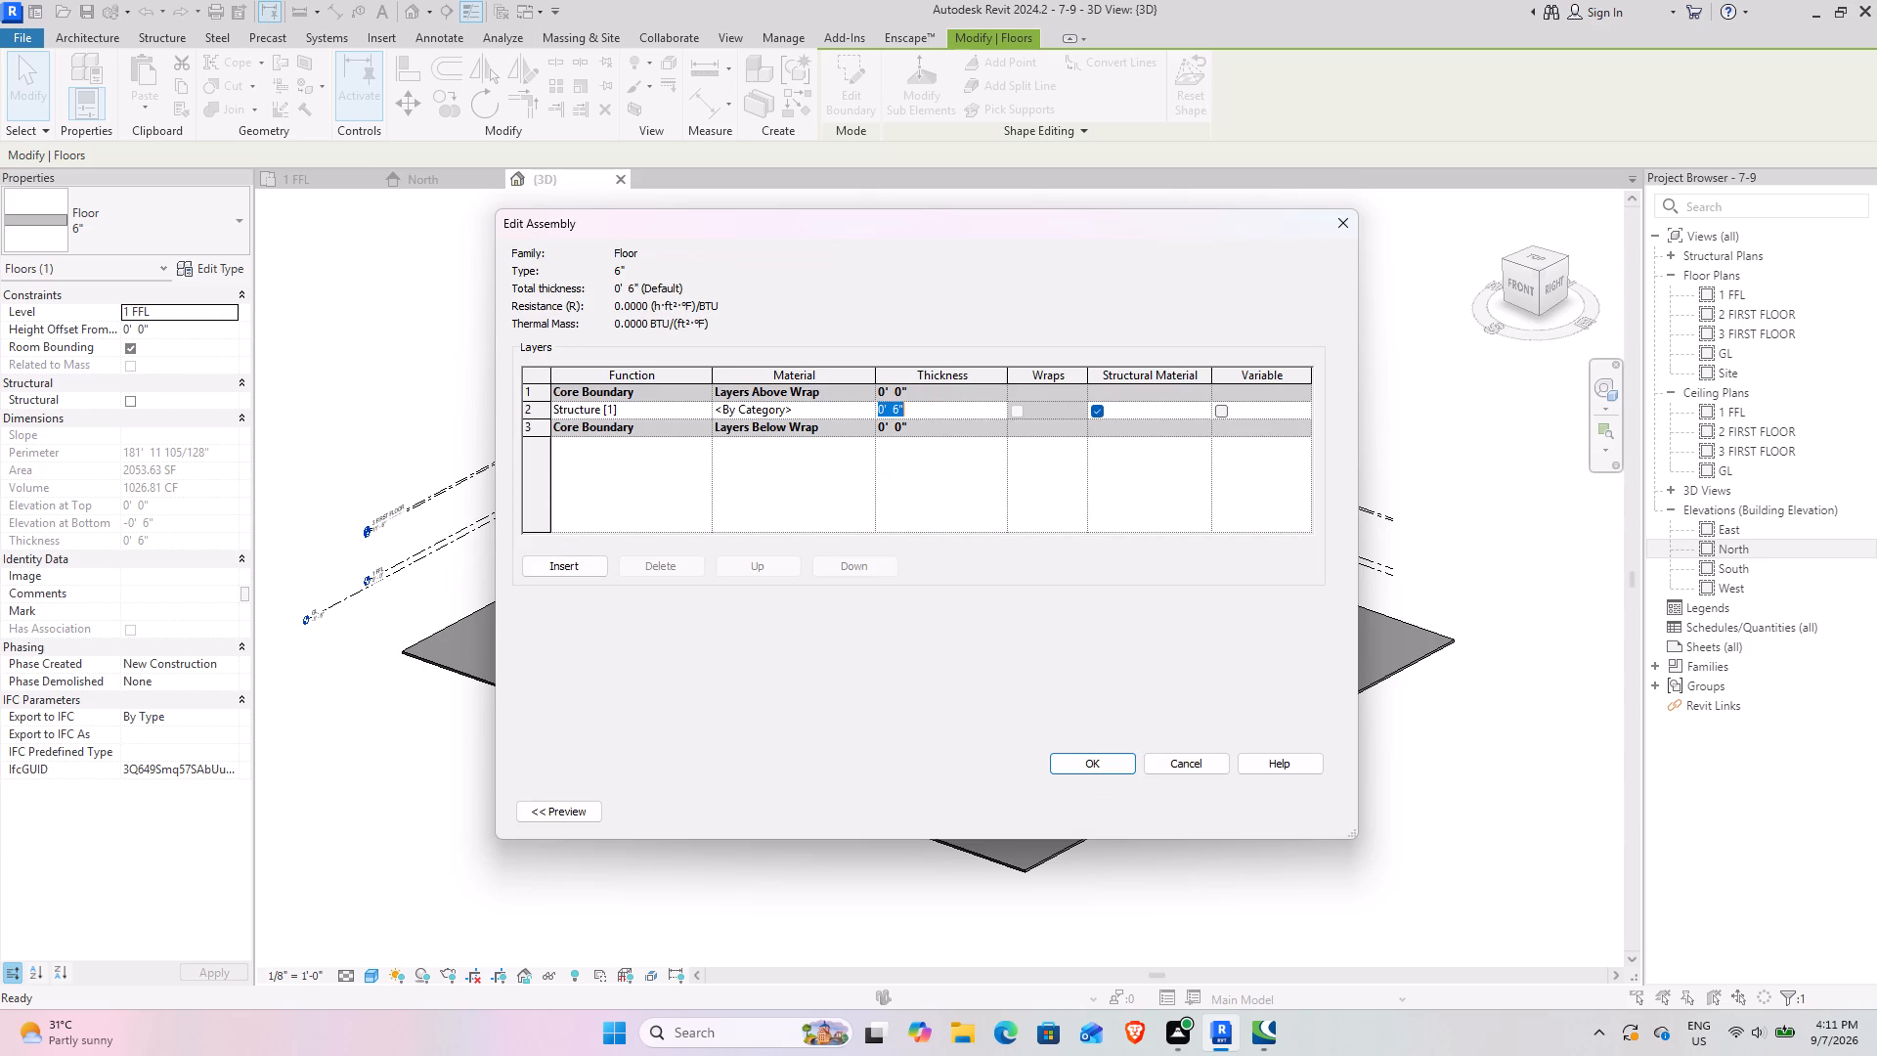
type("1.5")
key("Return")
left_click(1089, 769)
left_click(1304, 825)
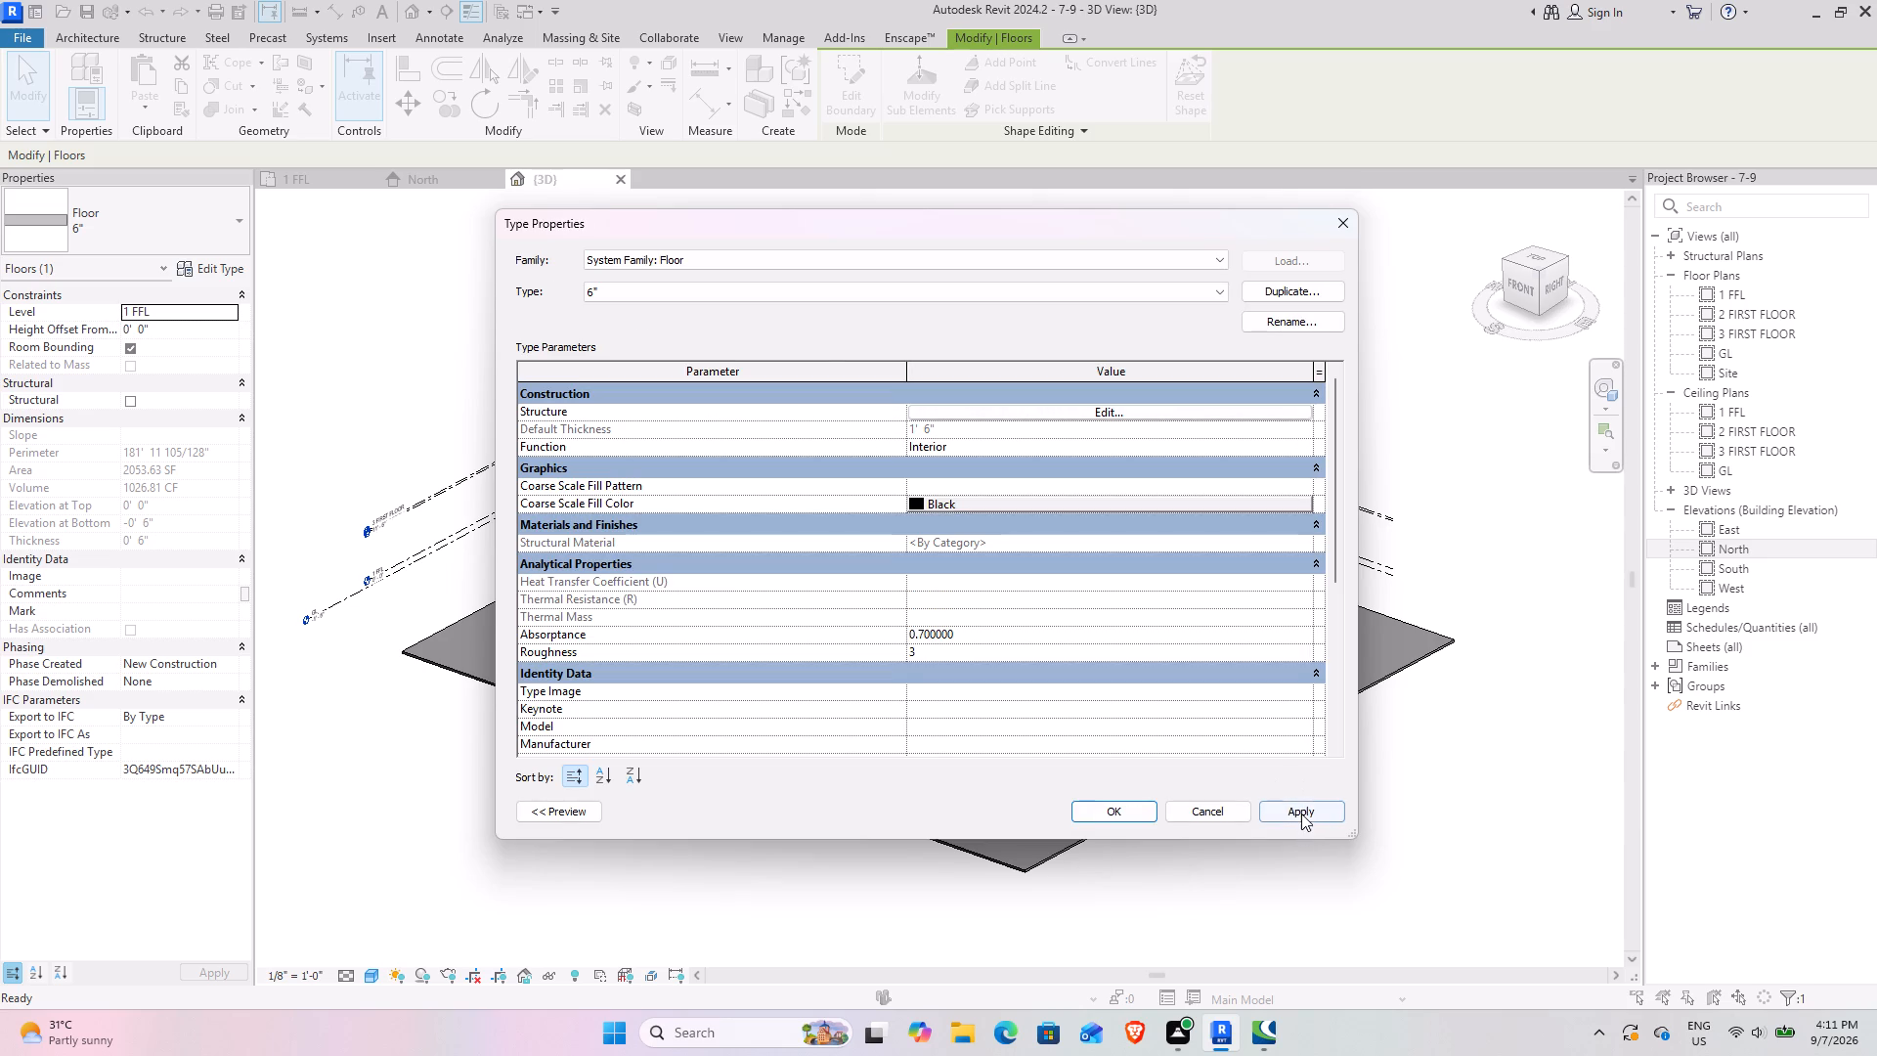
left_click(1301, 814)
left_click(1123, 810)
left_click(1190, 844)
scroll(942, 618, "up", 3)
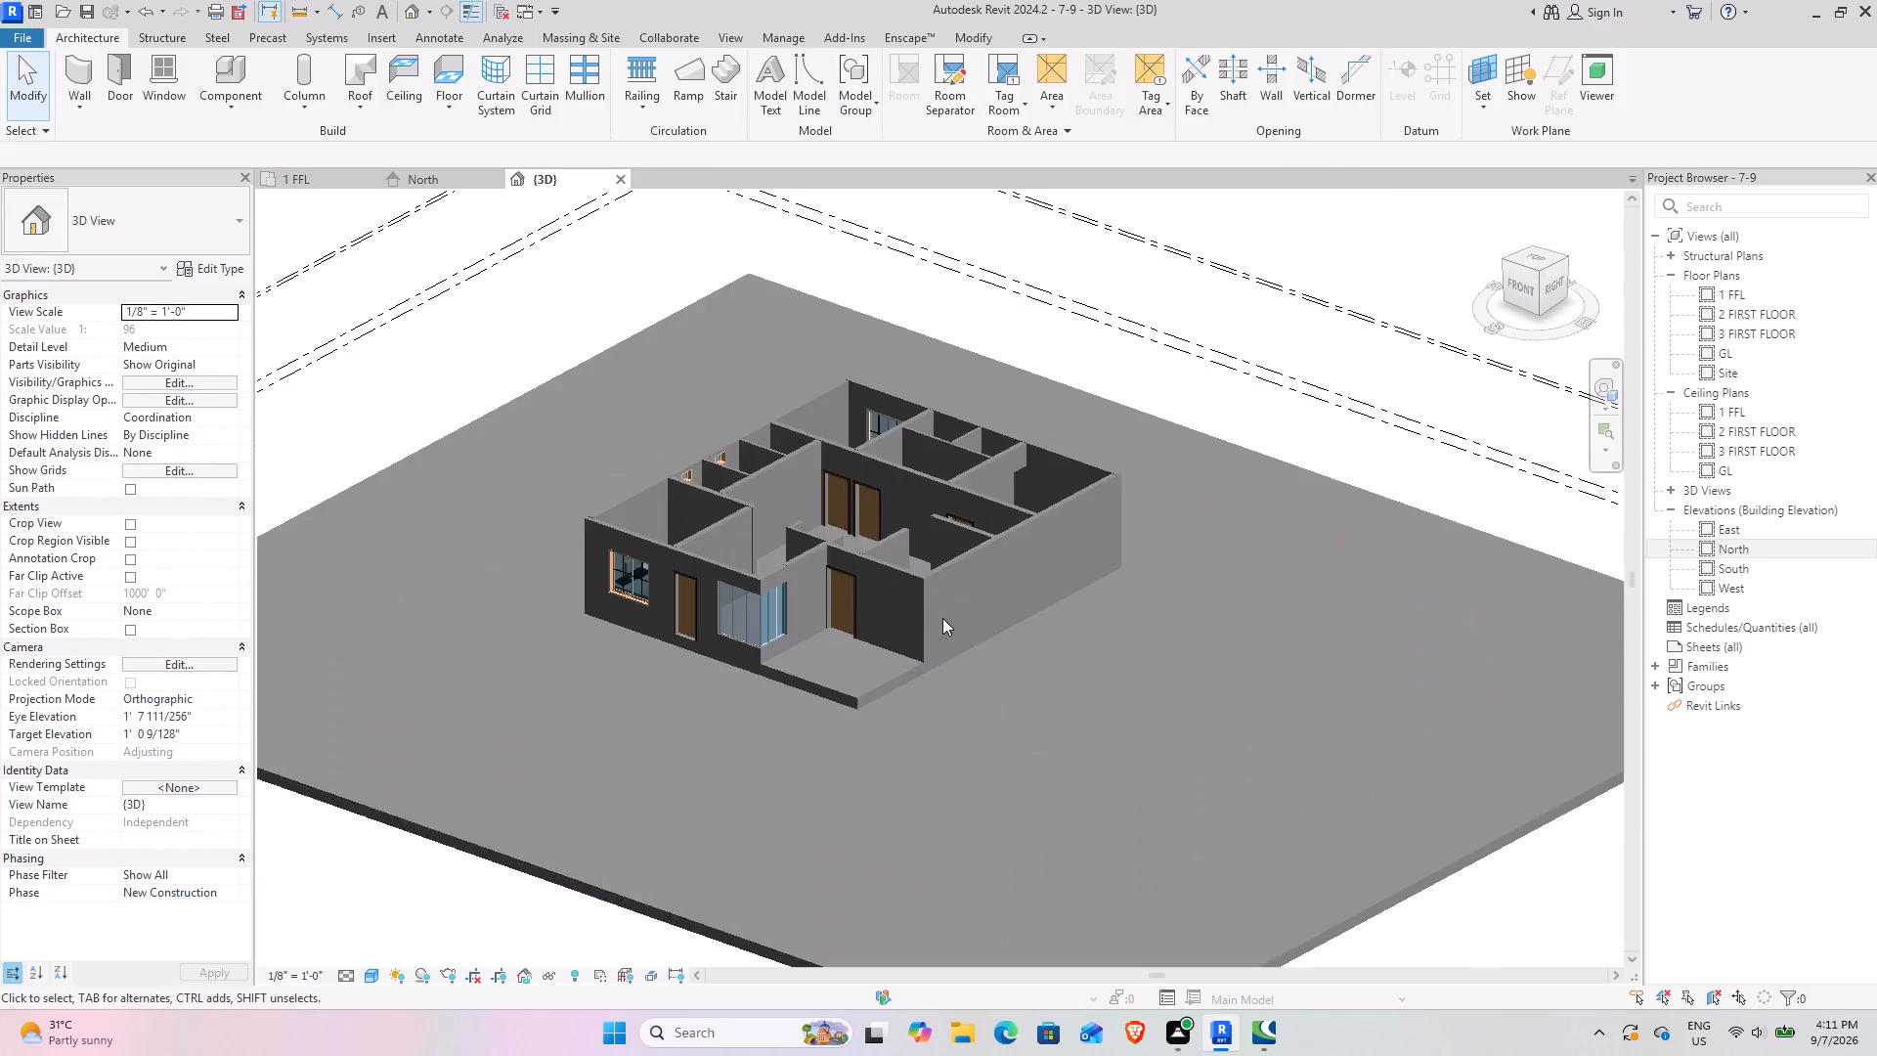
scroll(942, 618, "up", 5)
middle_click_drag(889, 766, 711, 686, "shift")
middle_click_drag(711, 686, 841, 758, "shift")
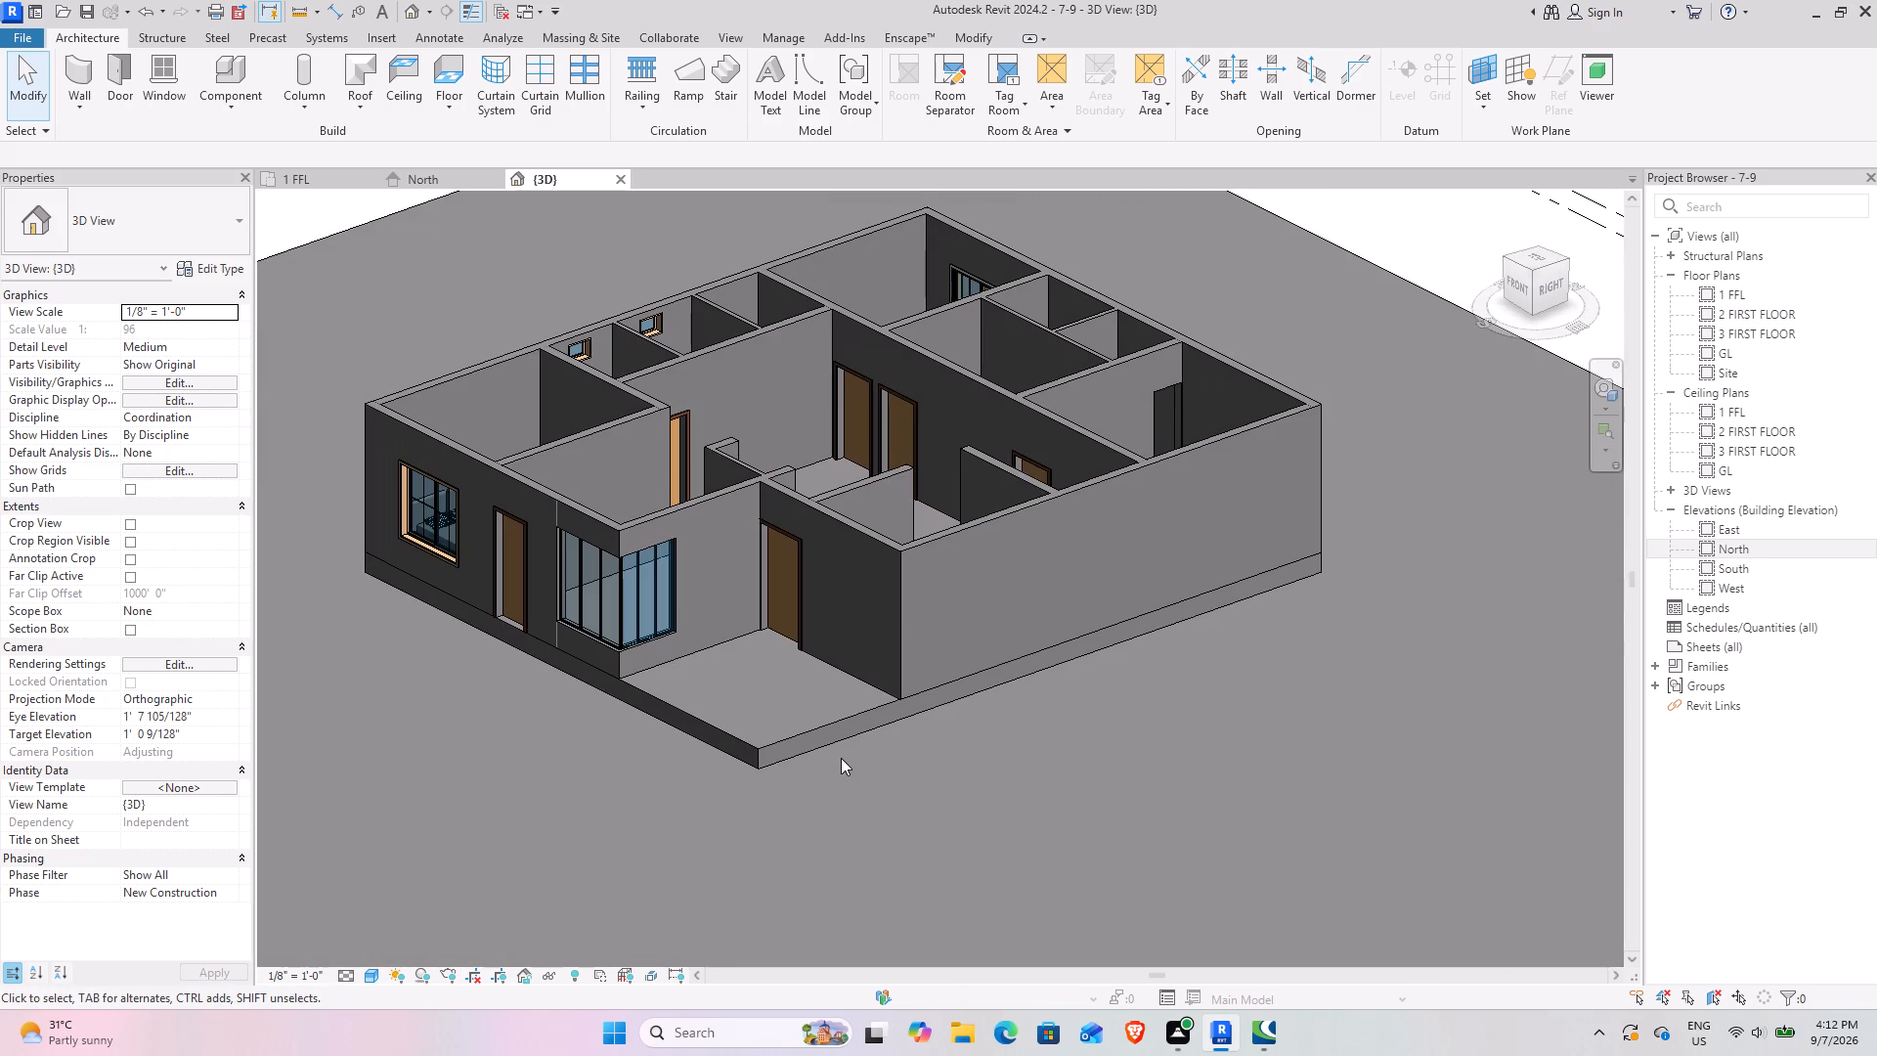
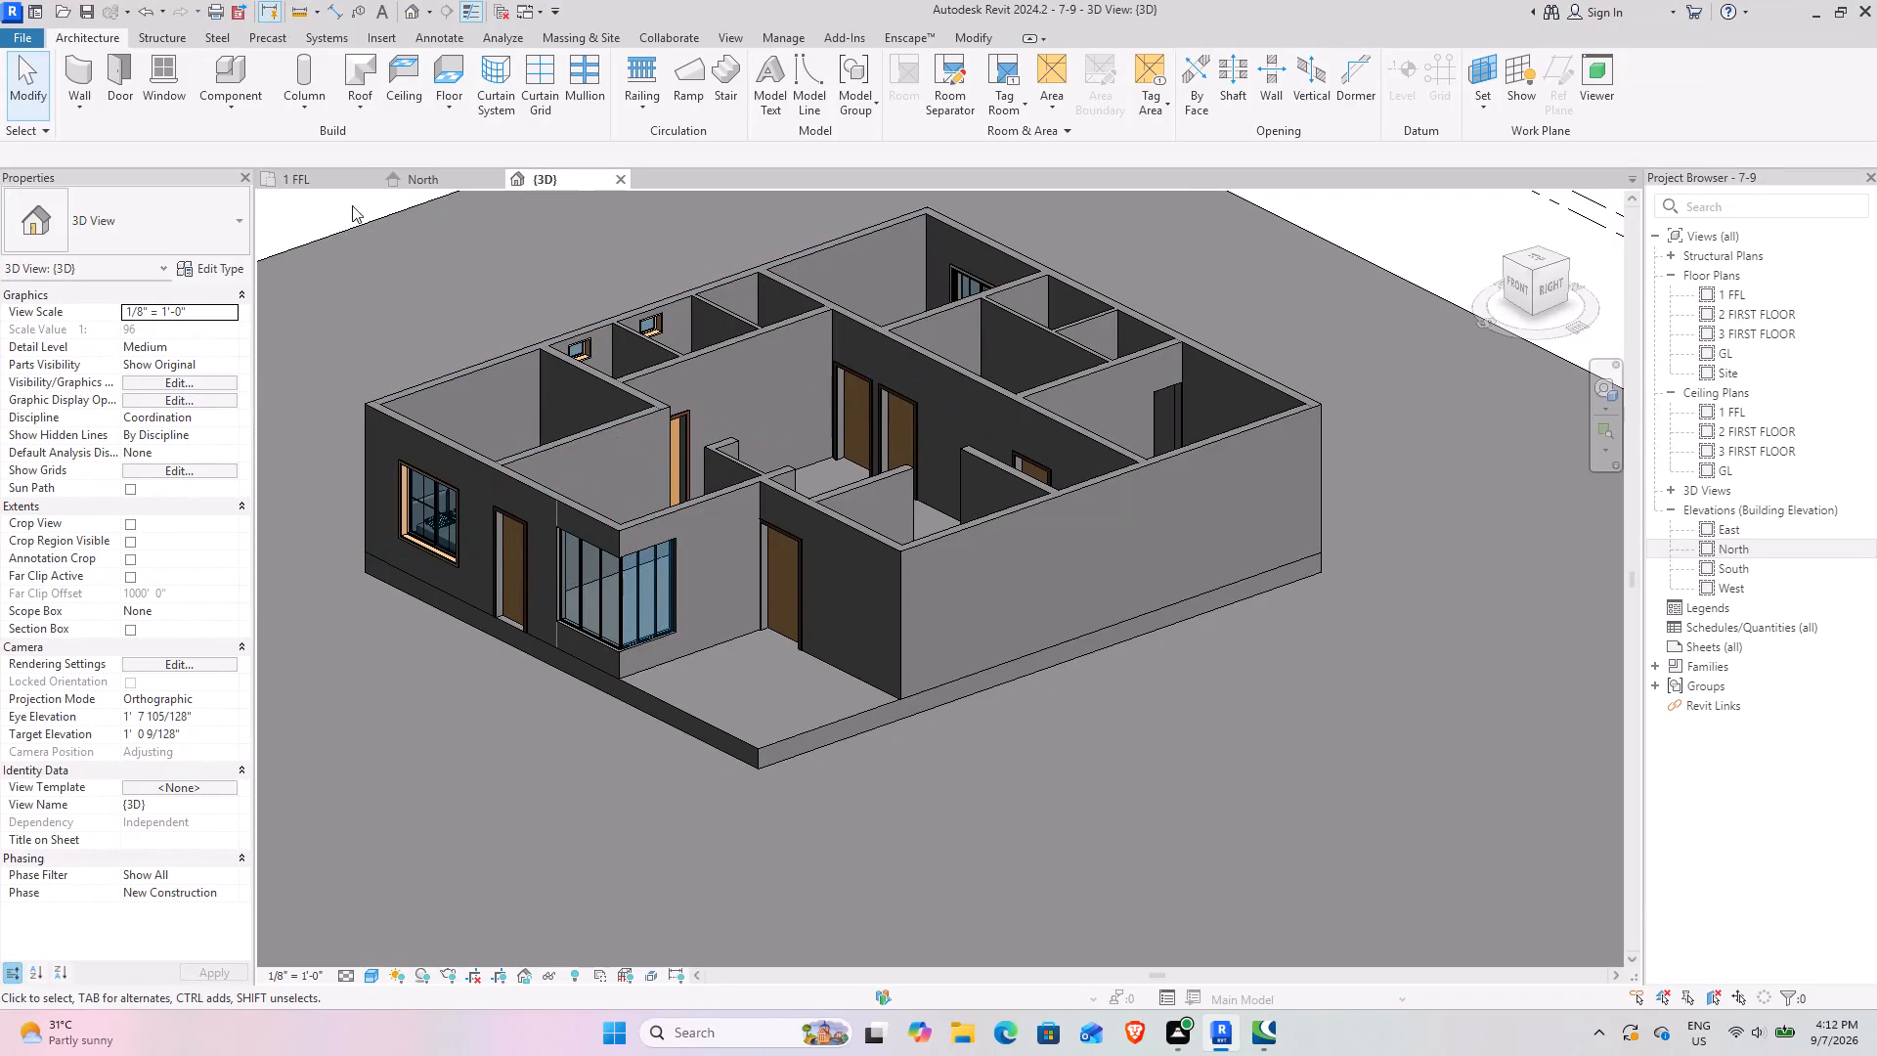
In the North elevation, set the GL level's elevation to -1'.
left_click(308, 179)
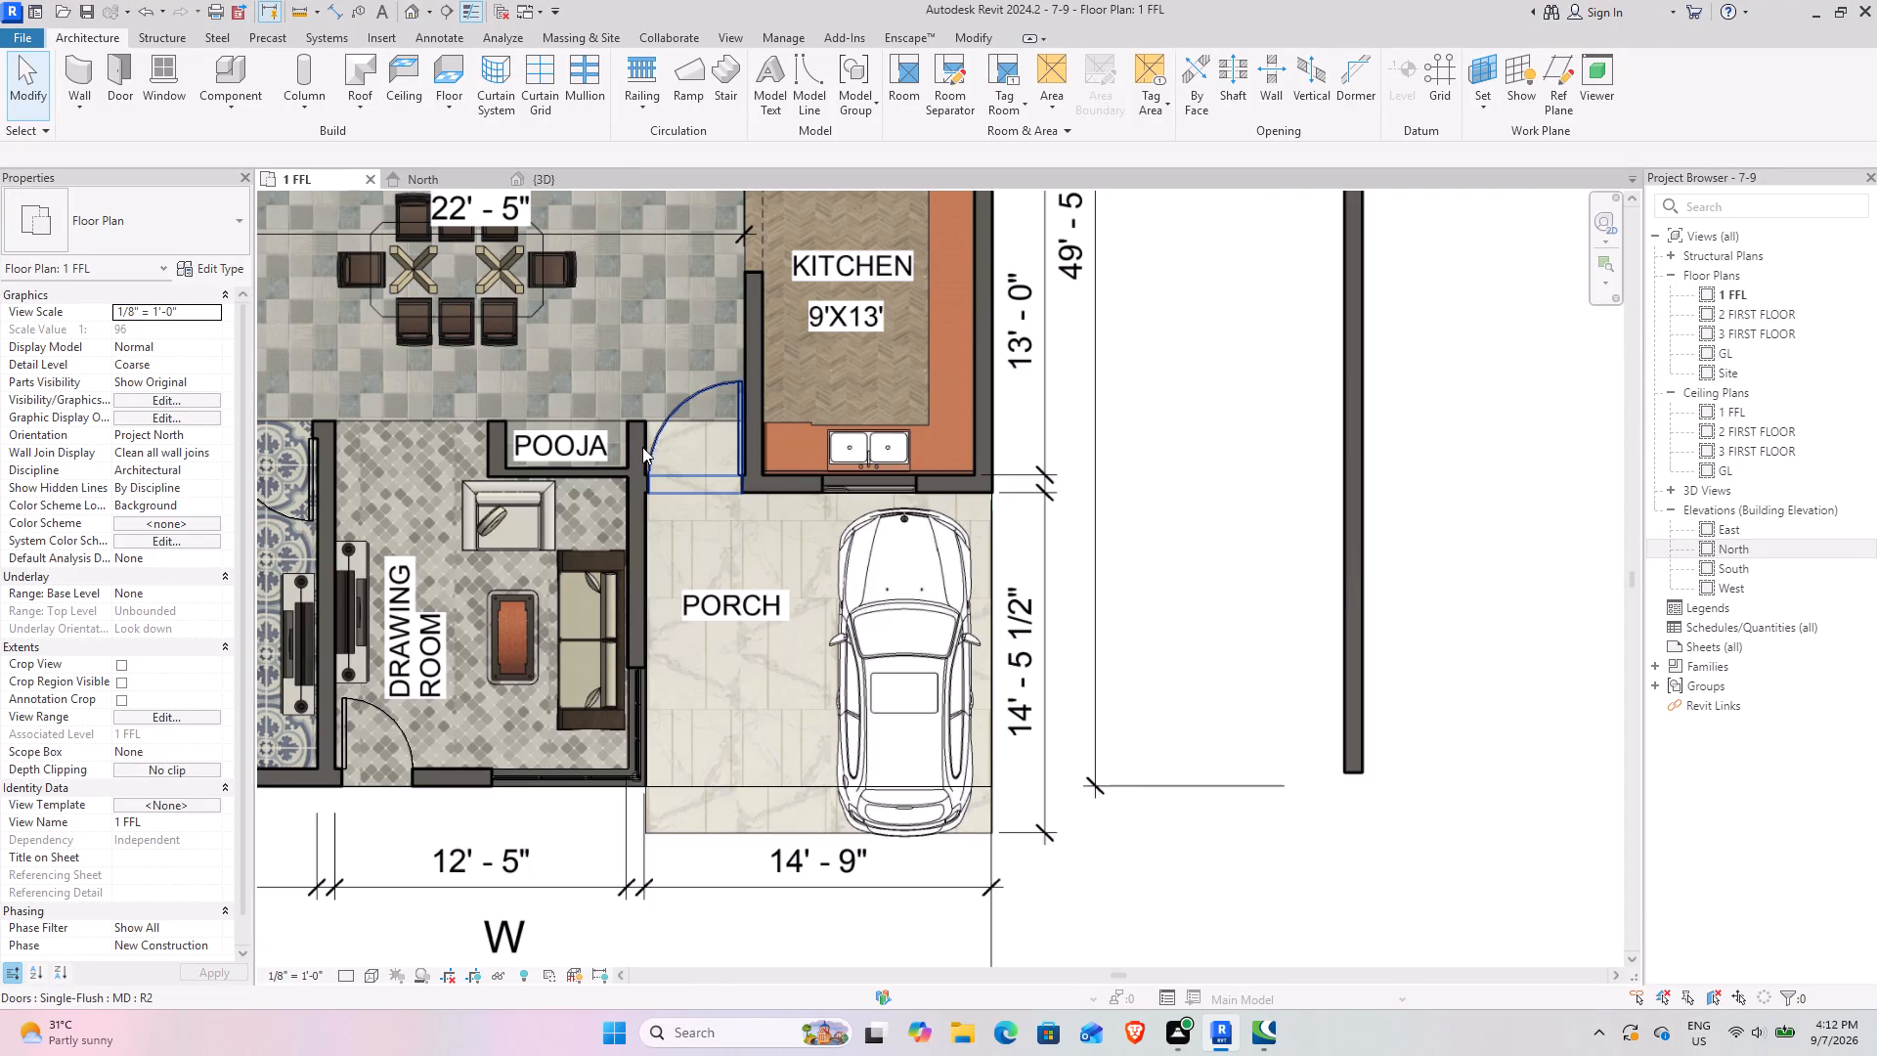
scroll(1024, 731, "down", 3)
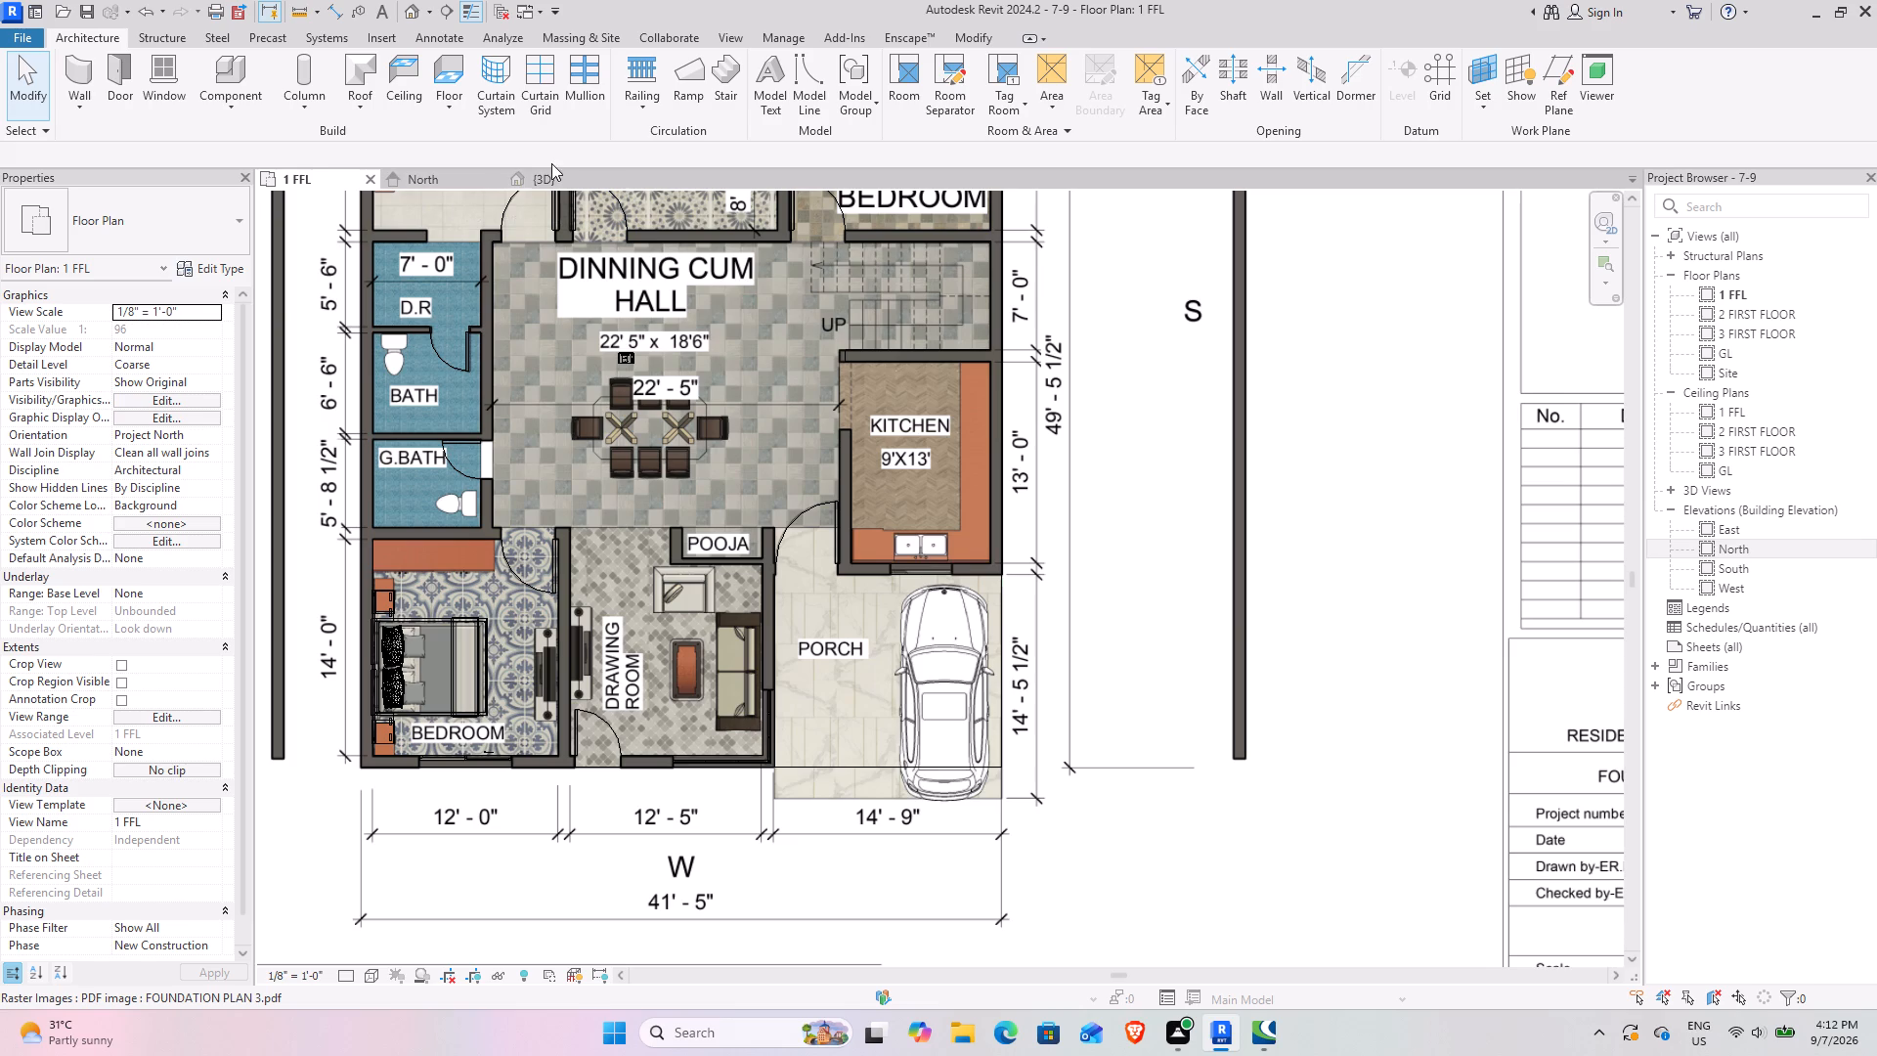
left_click(410, 184)
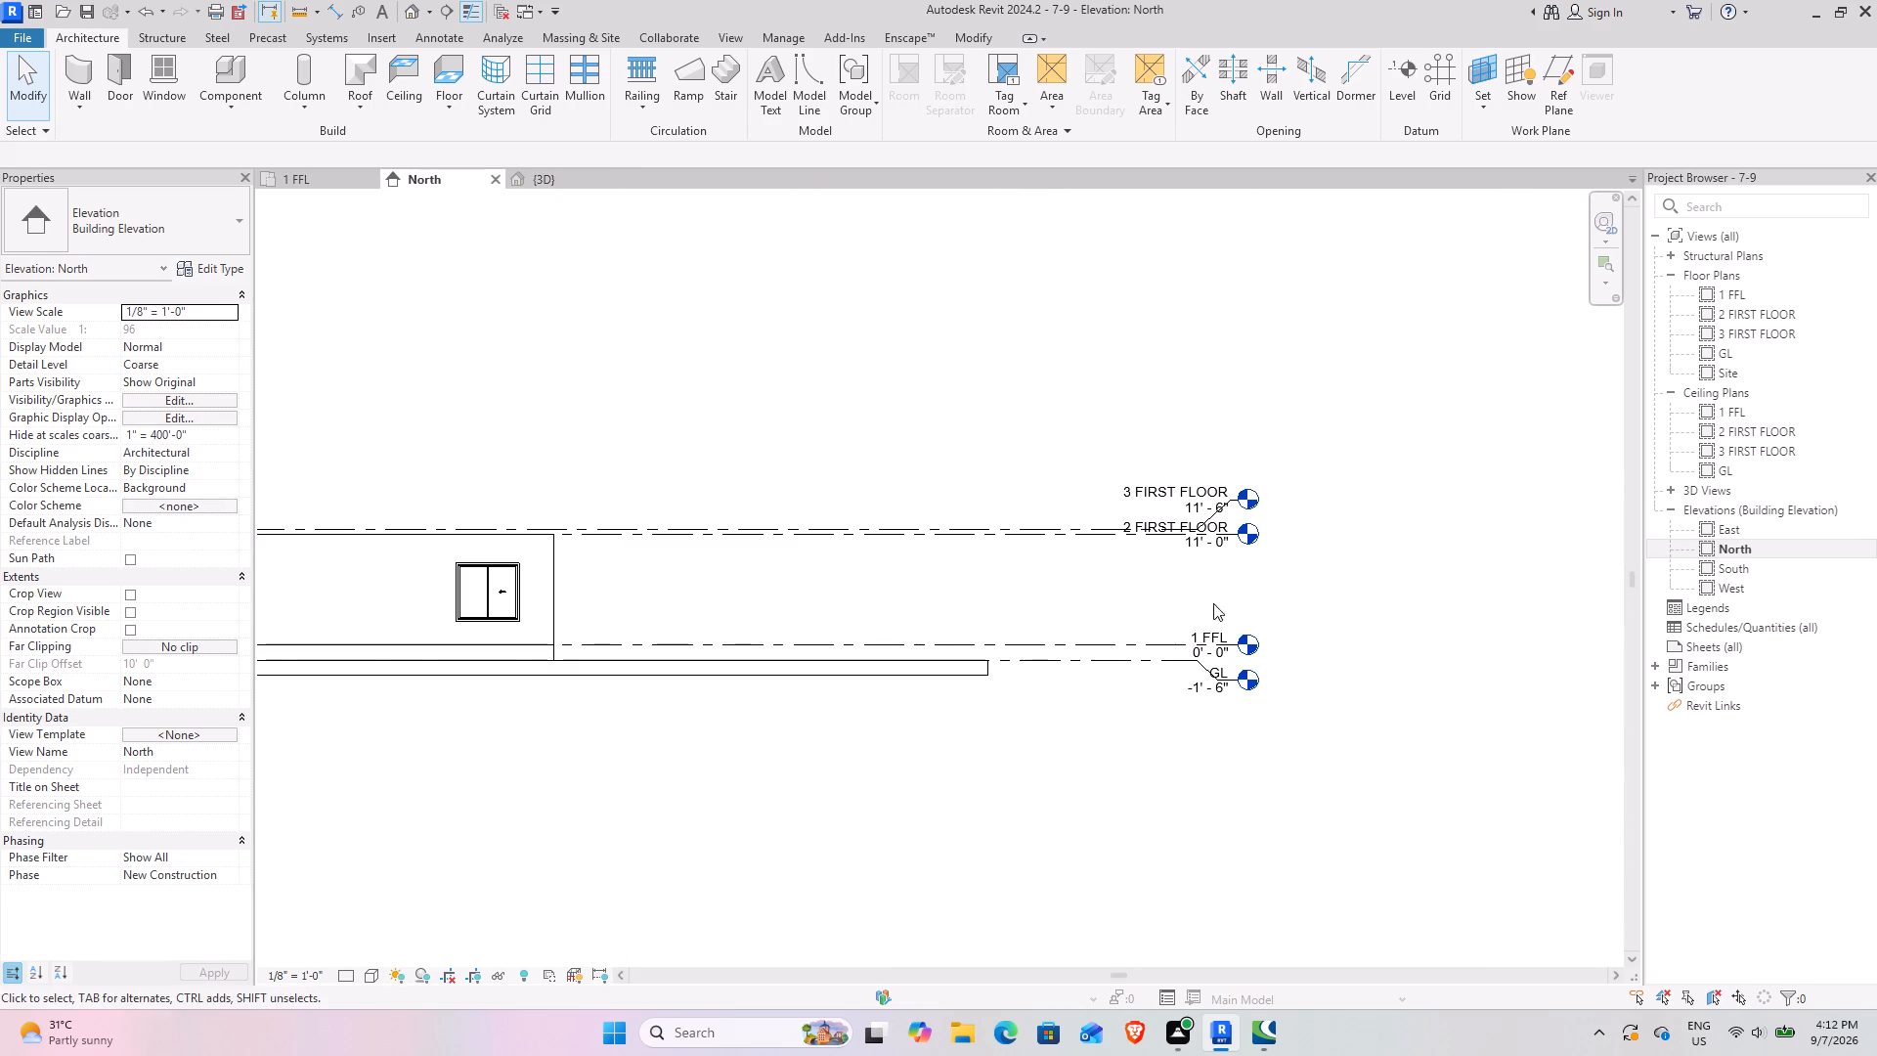
scroll(1187, 699, "up", 8)
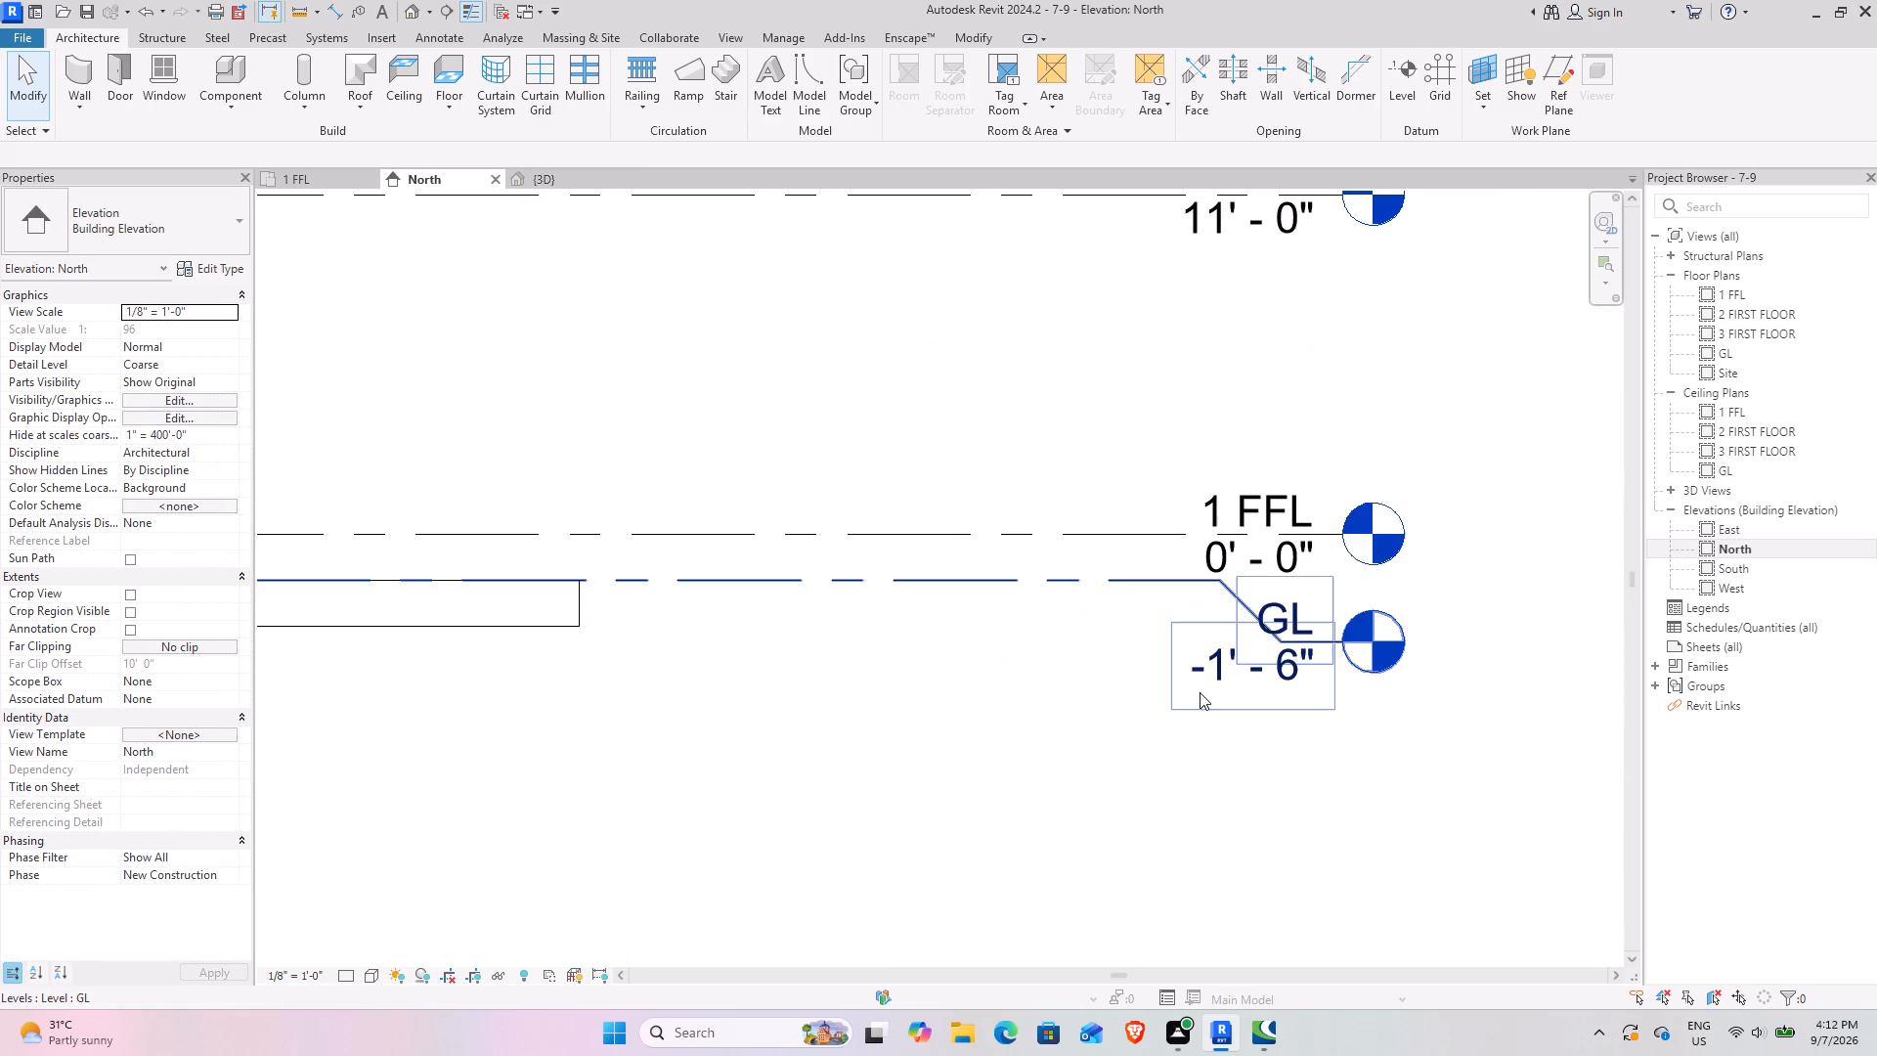
left_click(1220, 689)
left_click(1221, 687)
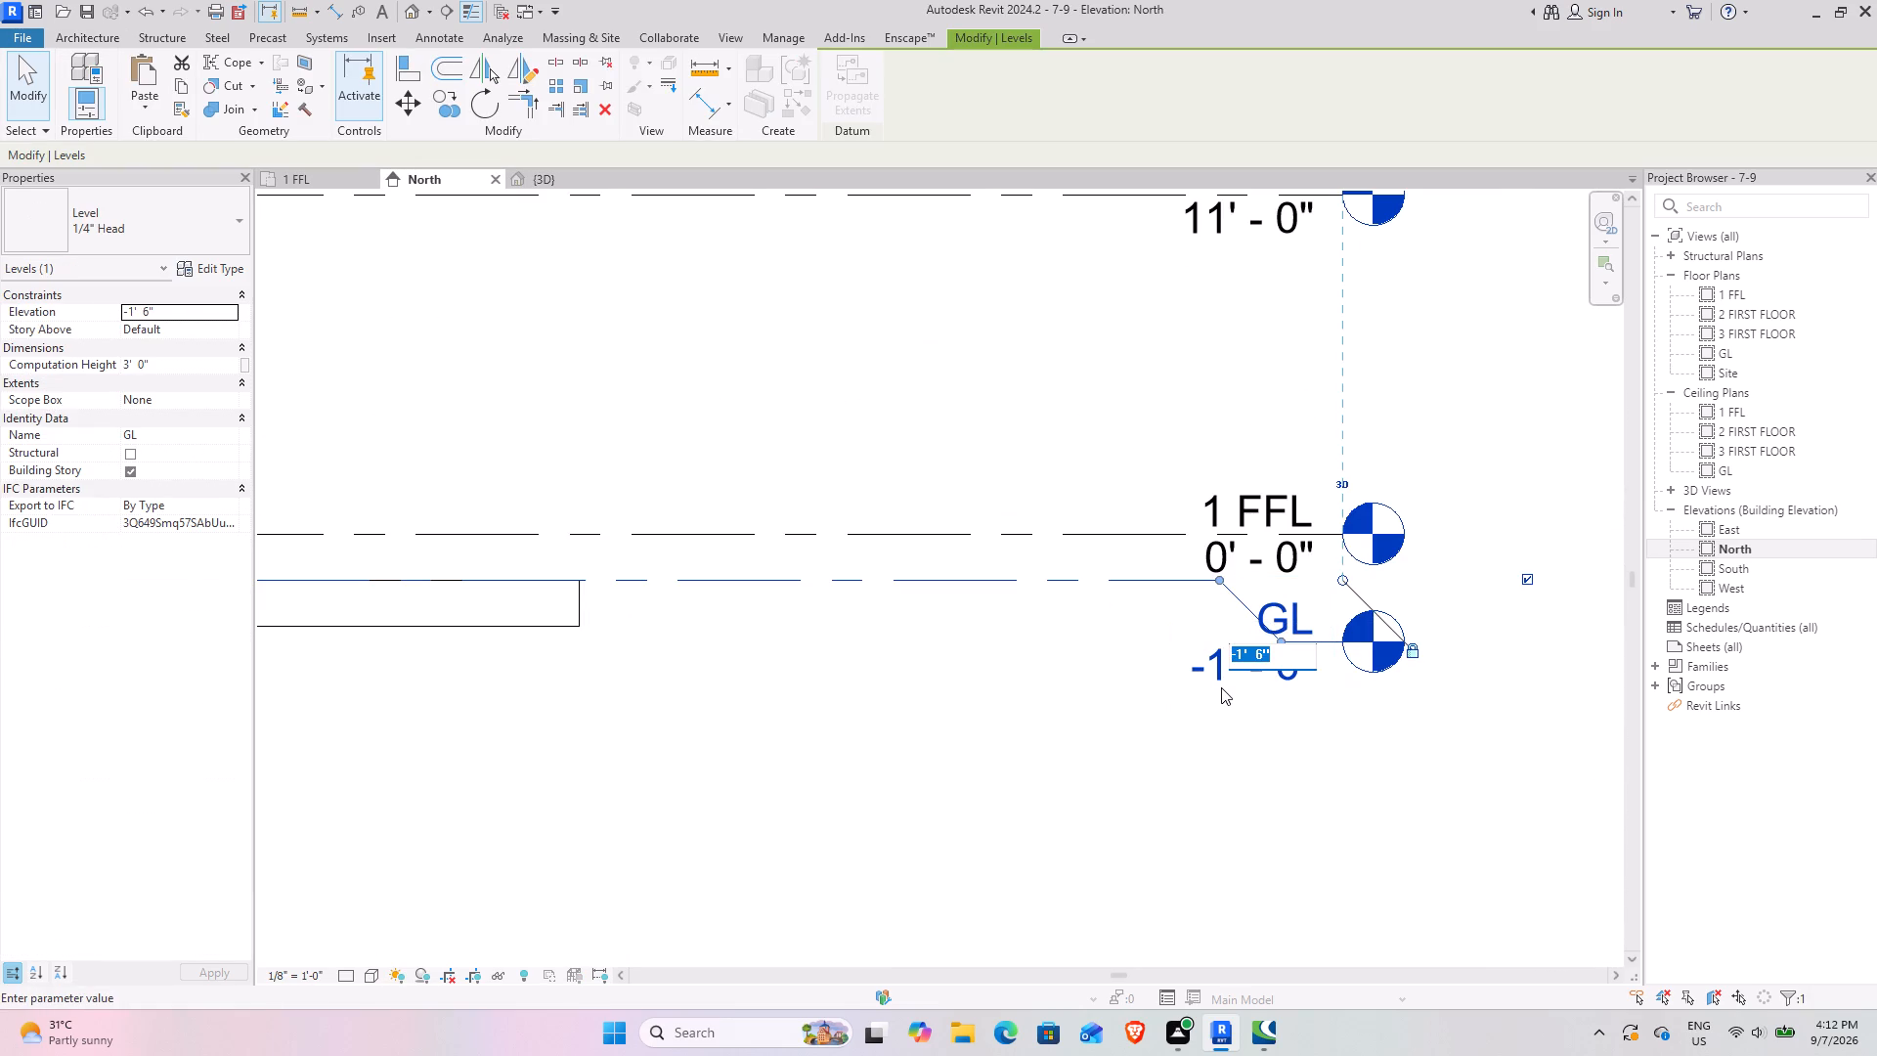
key("minus")
key("1")
key("Return")
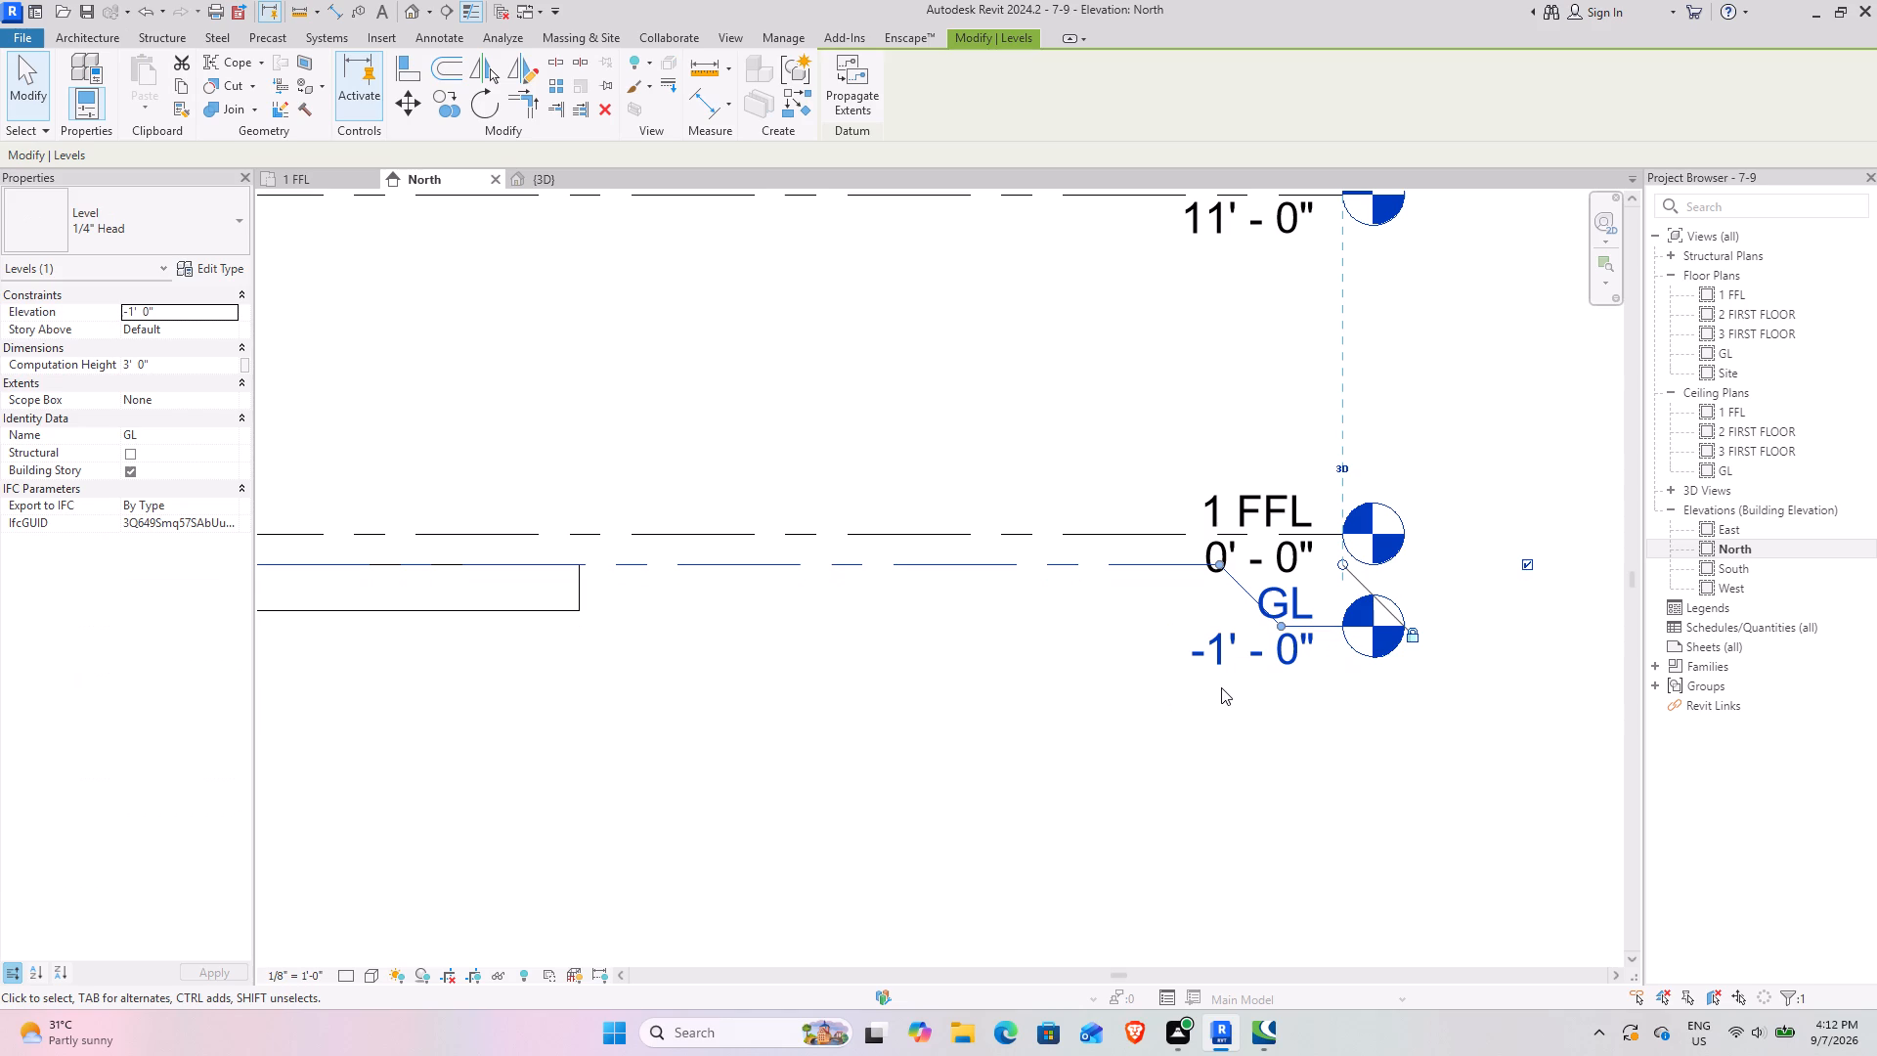
Check the 1 FFL and 3 FIRST FLOOR plans, and open the 2 FIRST FLOOR plan view.
left_click(338, 176)
scroll(743, 699, "down", 2)
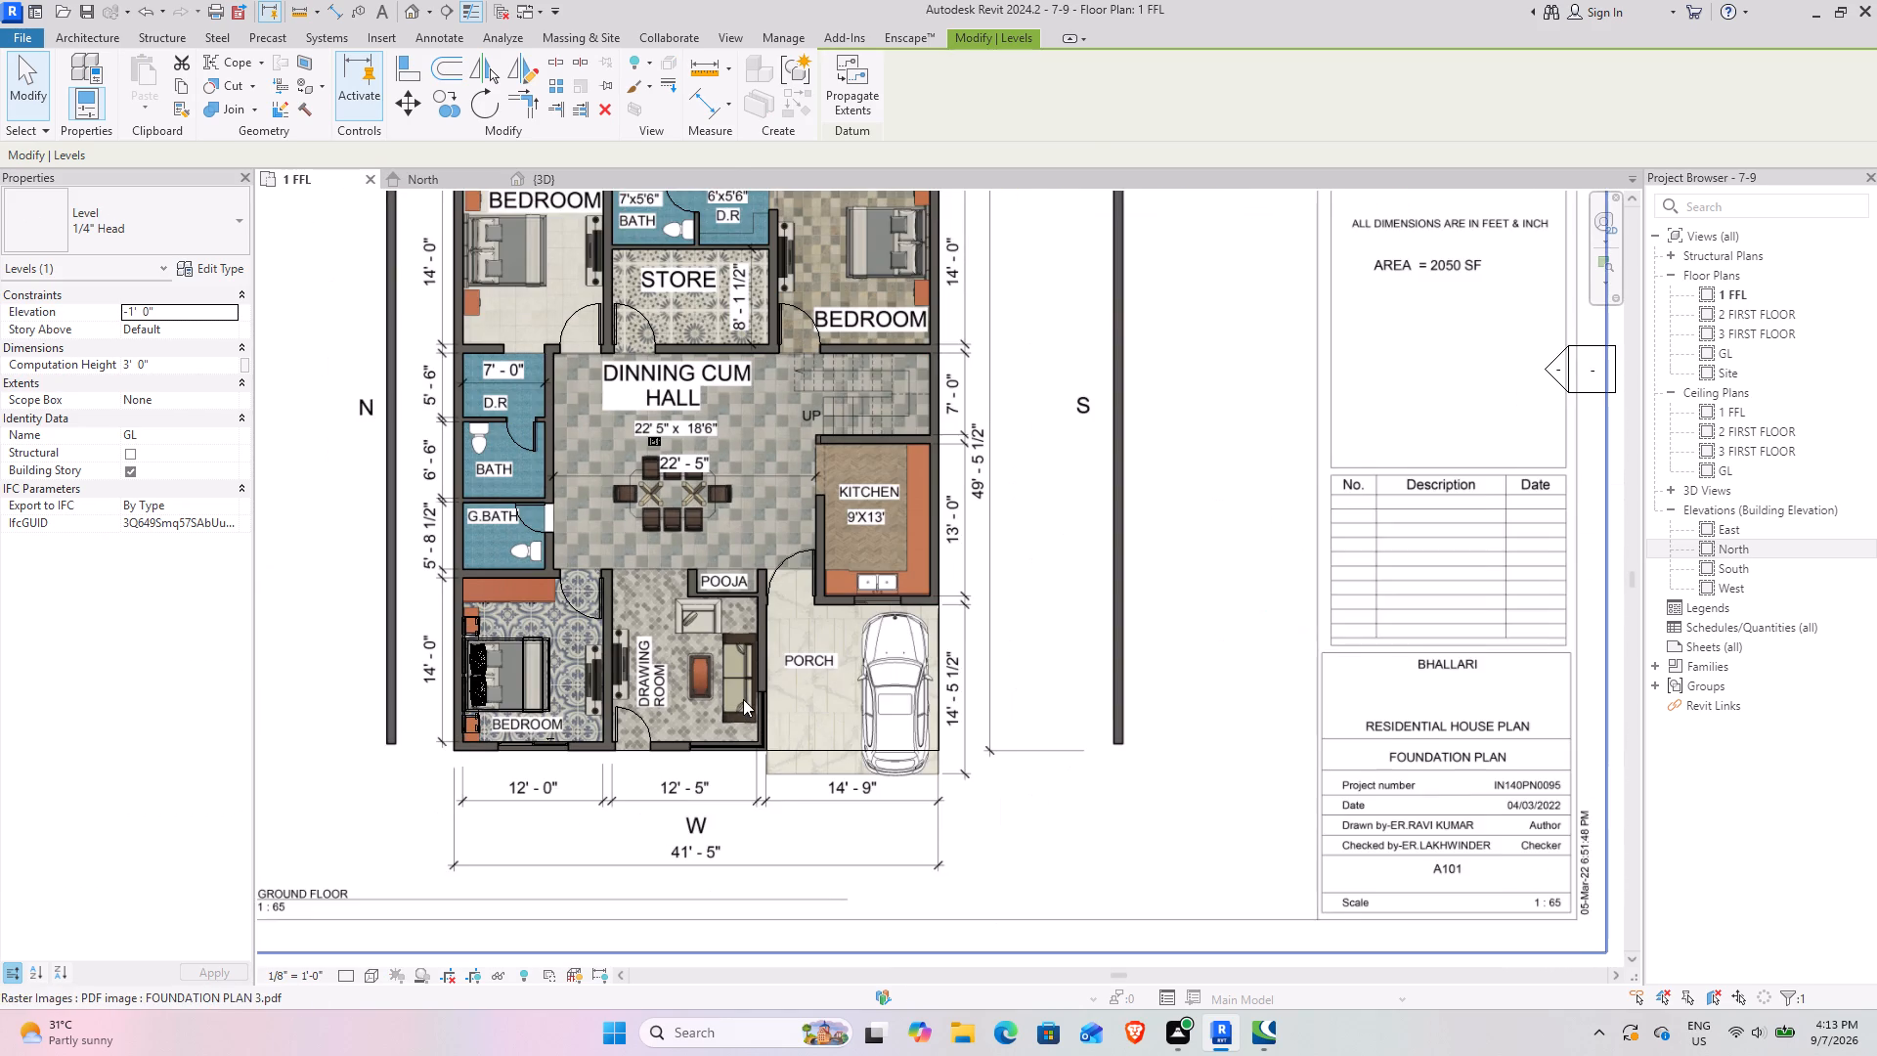
middle_click_drag(744, 701, 777, 748)
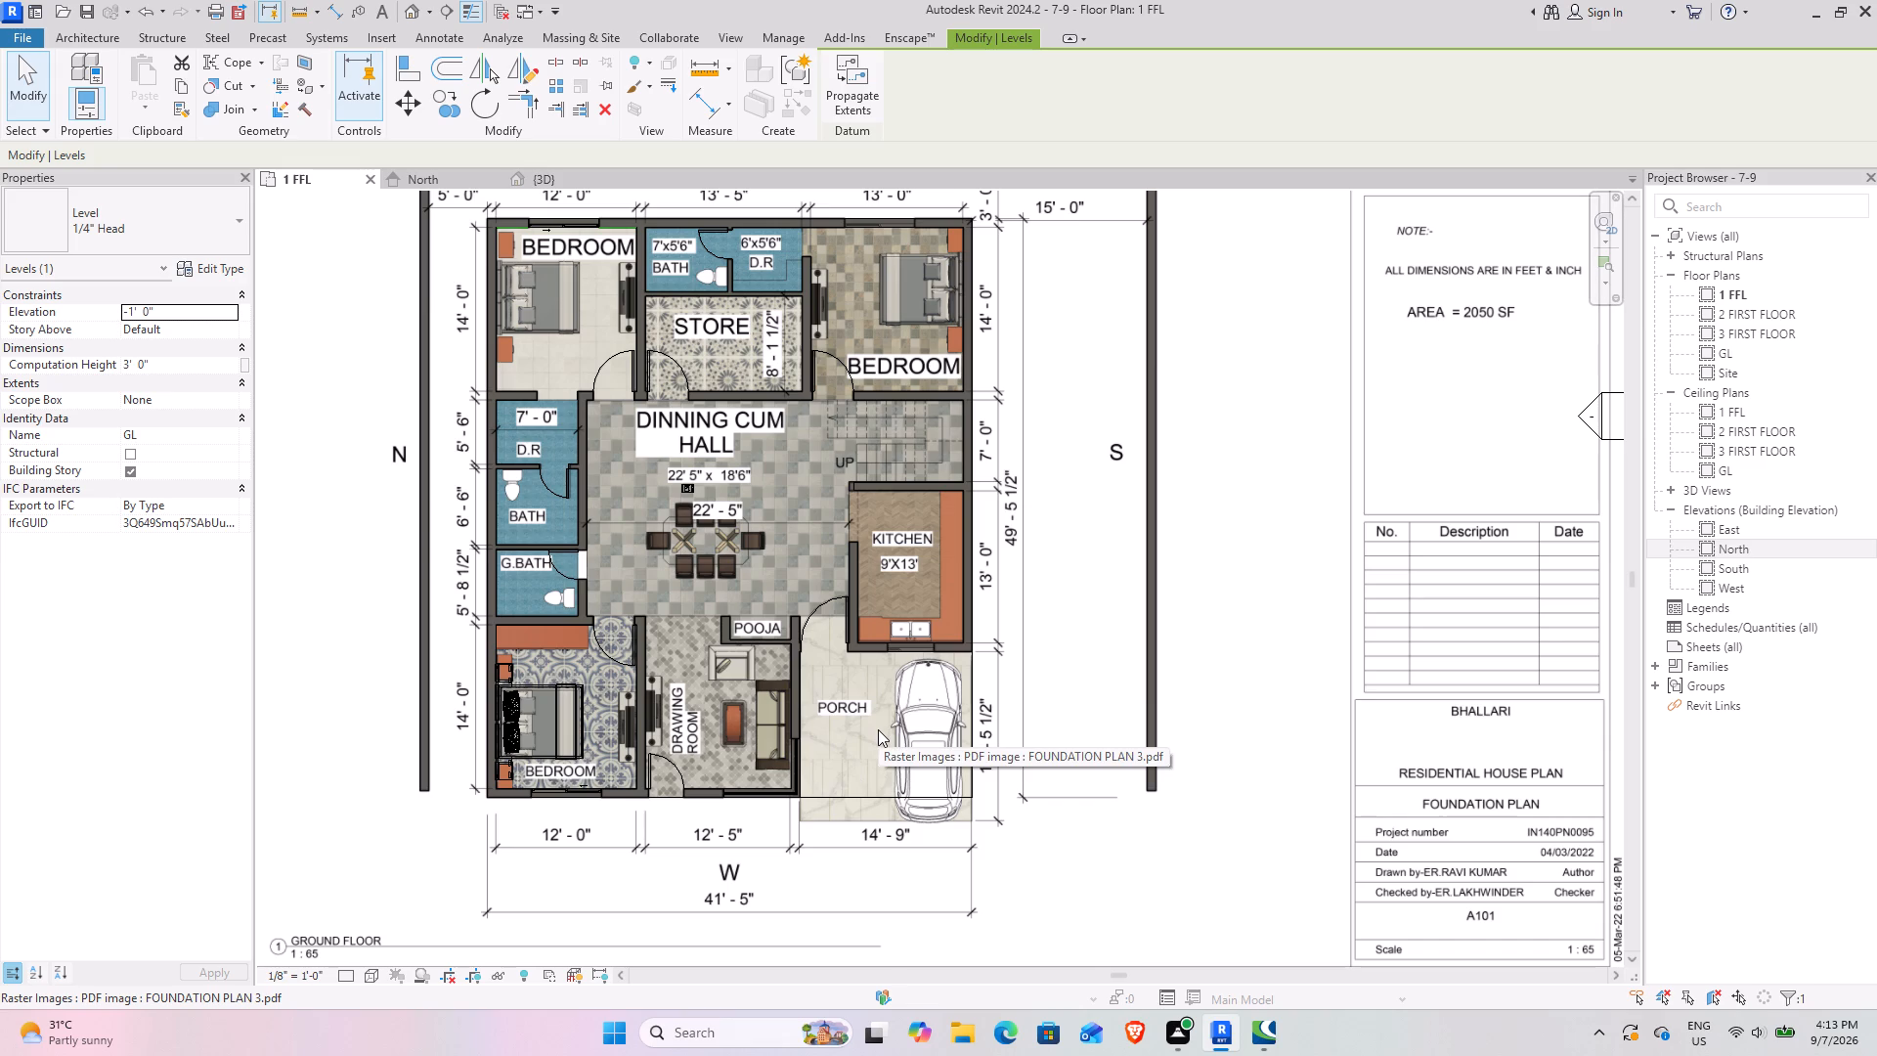
middle_click_drag(859, 729, 1063, 781)
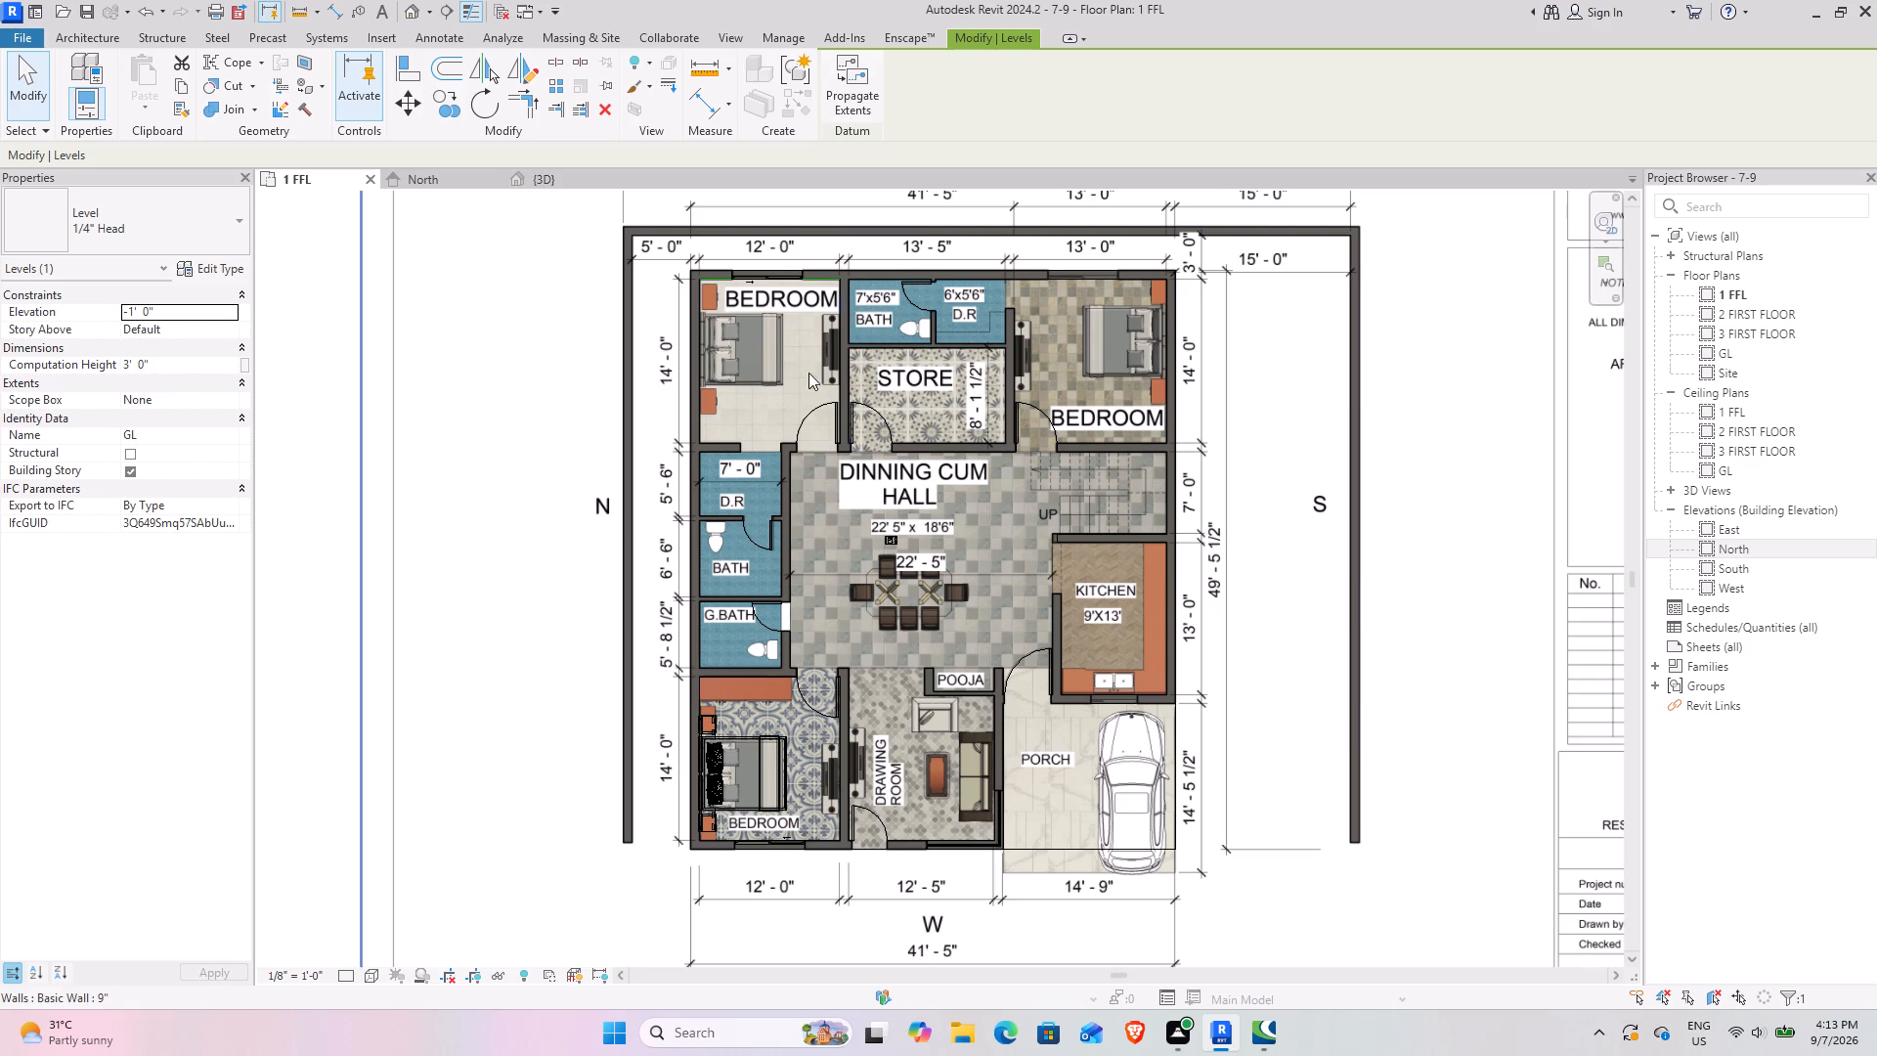
double_click(1774, 338)
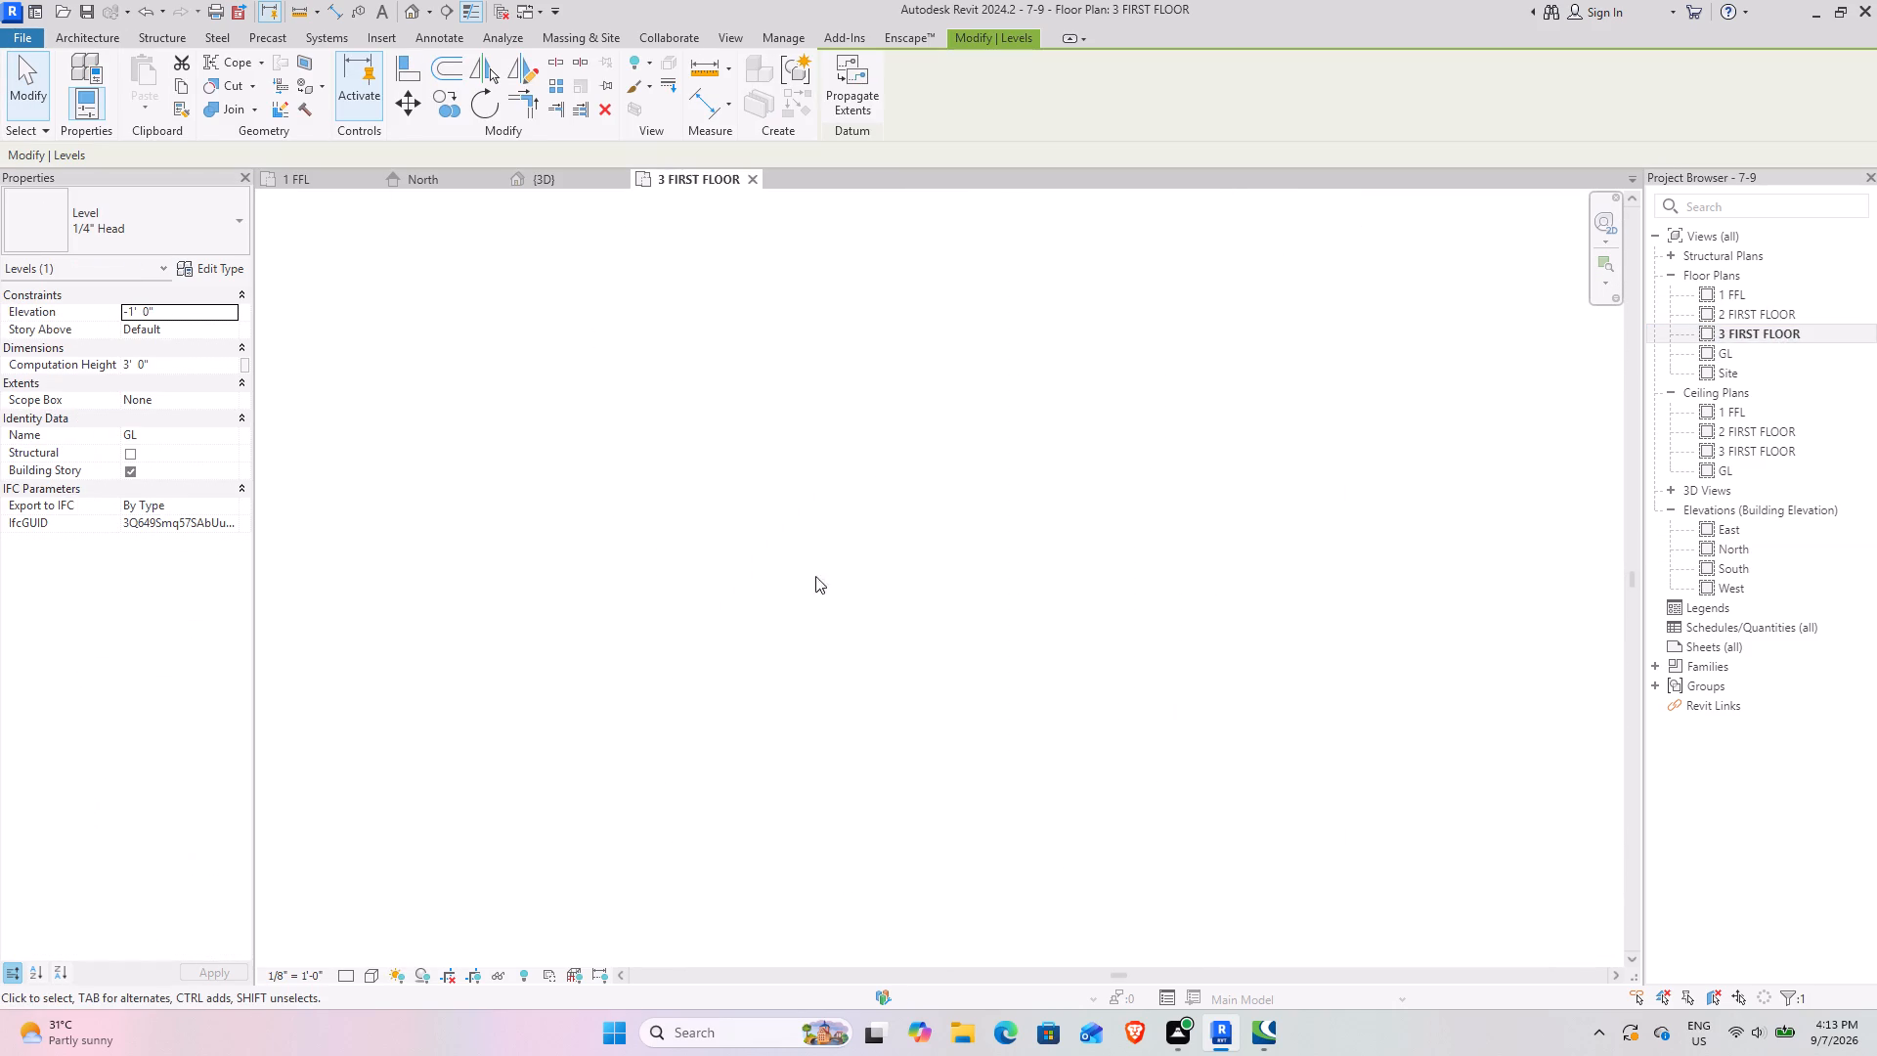
double_click(33, 103)
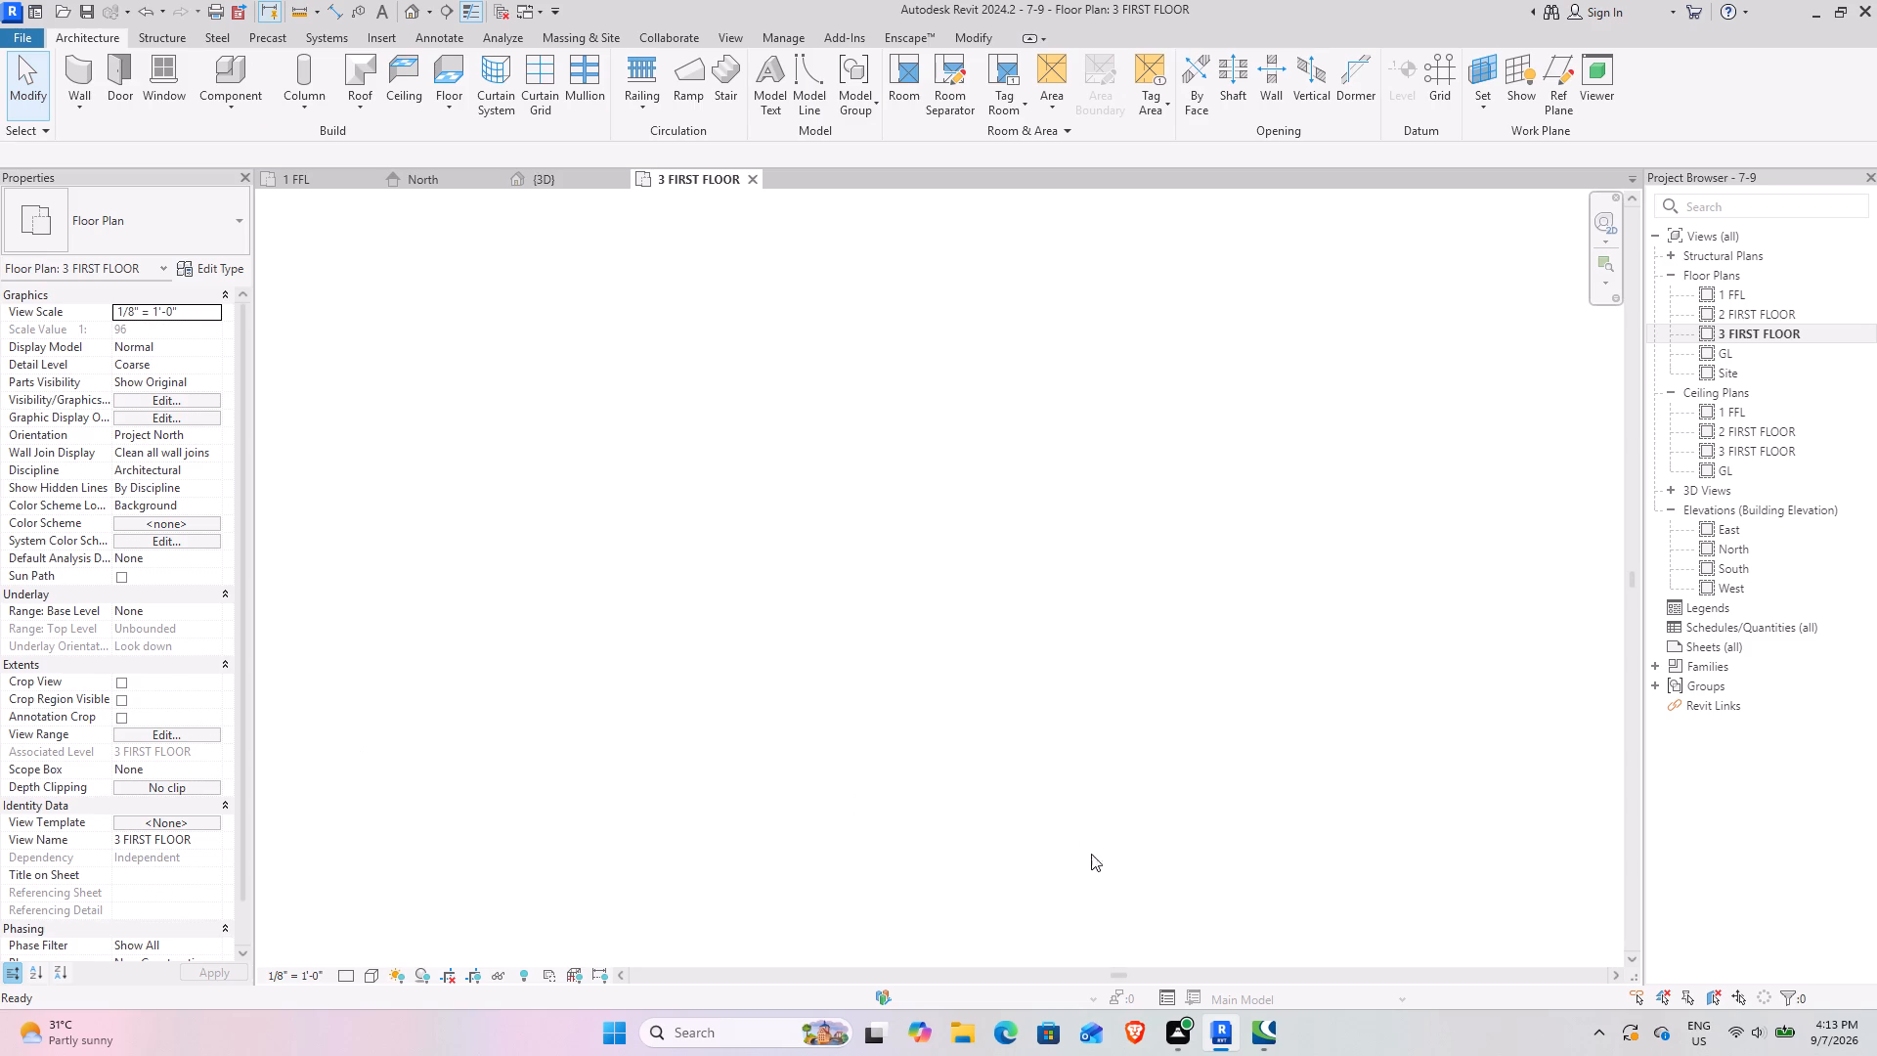
double_click(1810, 305)
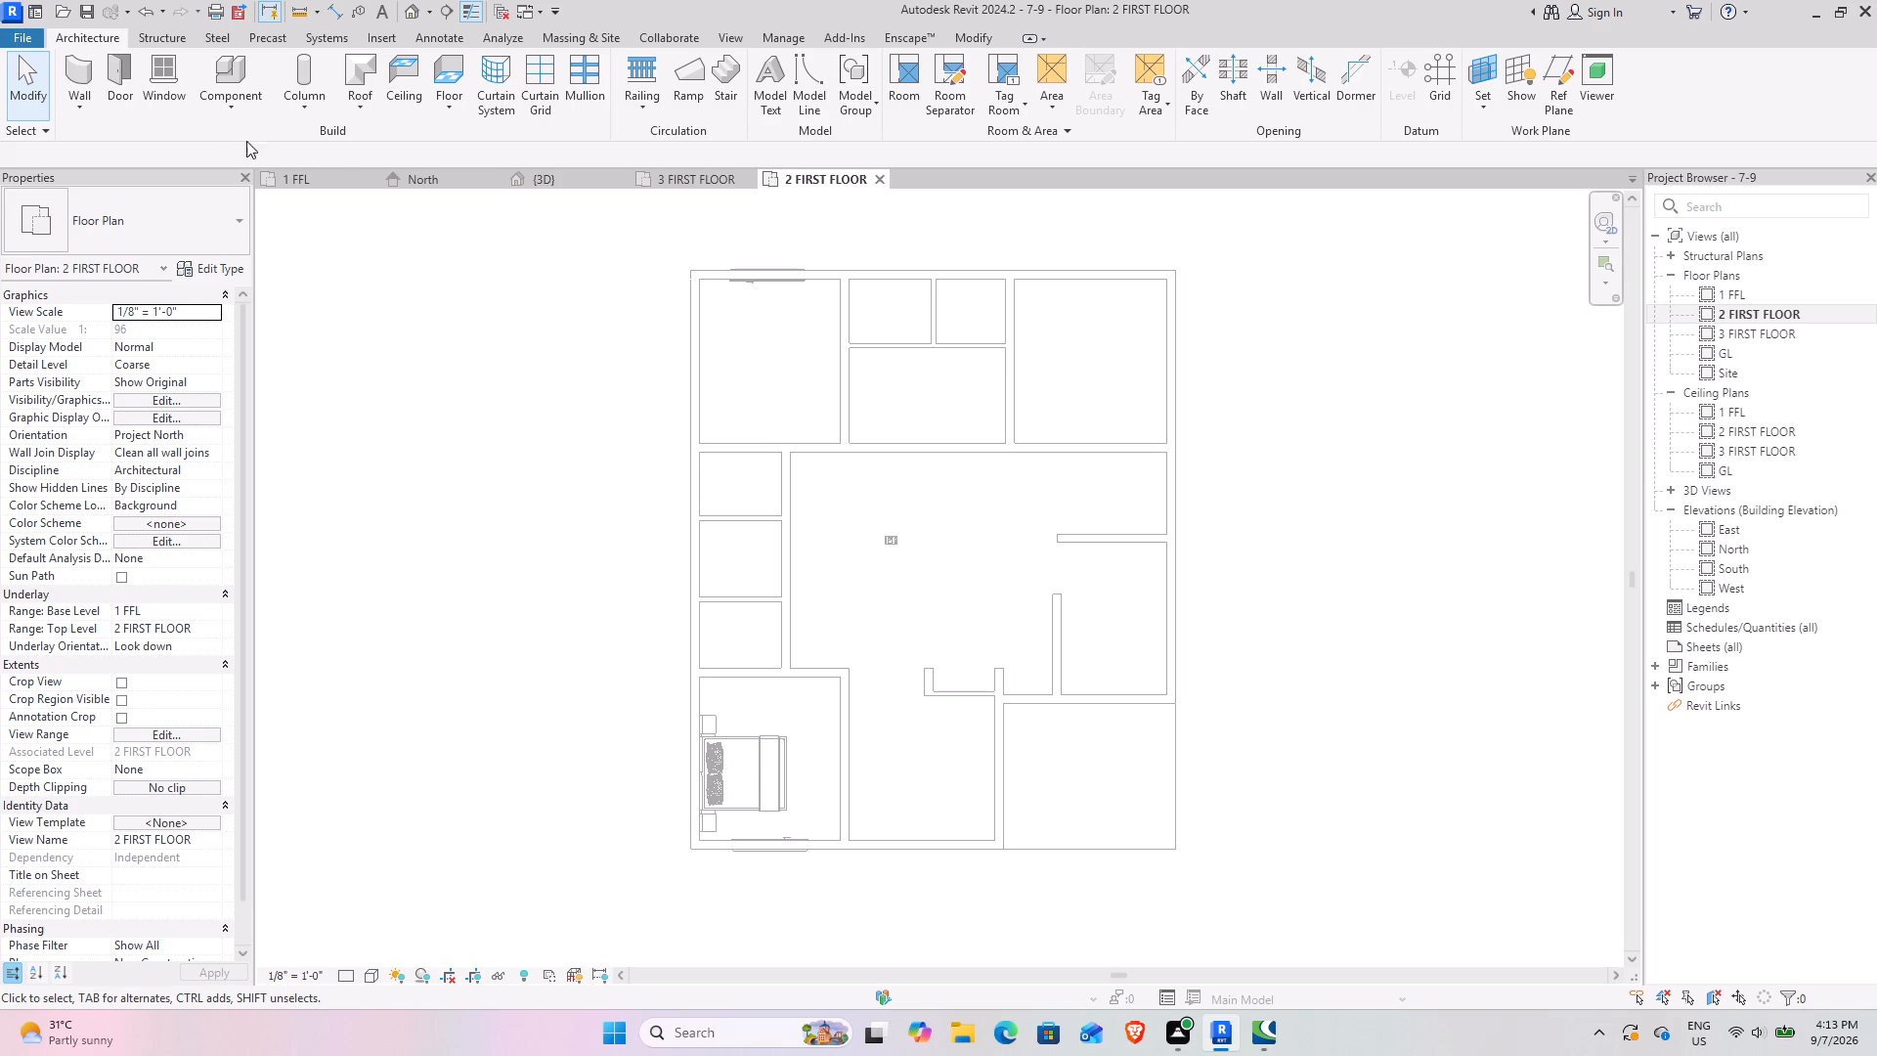
Start a floor on level 2 FIRST FLOOR, using a duplicate type named ROOF with a 6" structure layer.
left_click(451, 68)
left_click(197, 267)
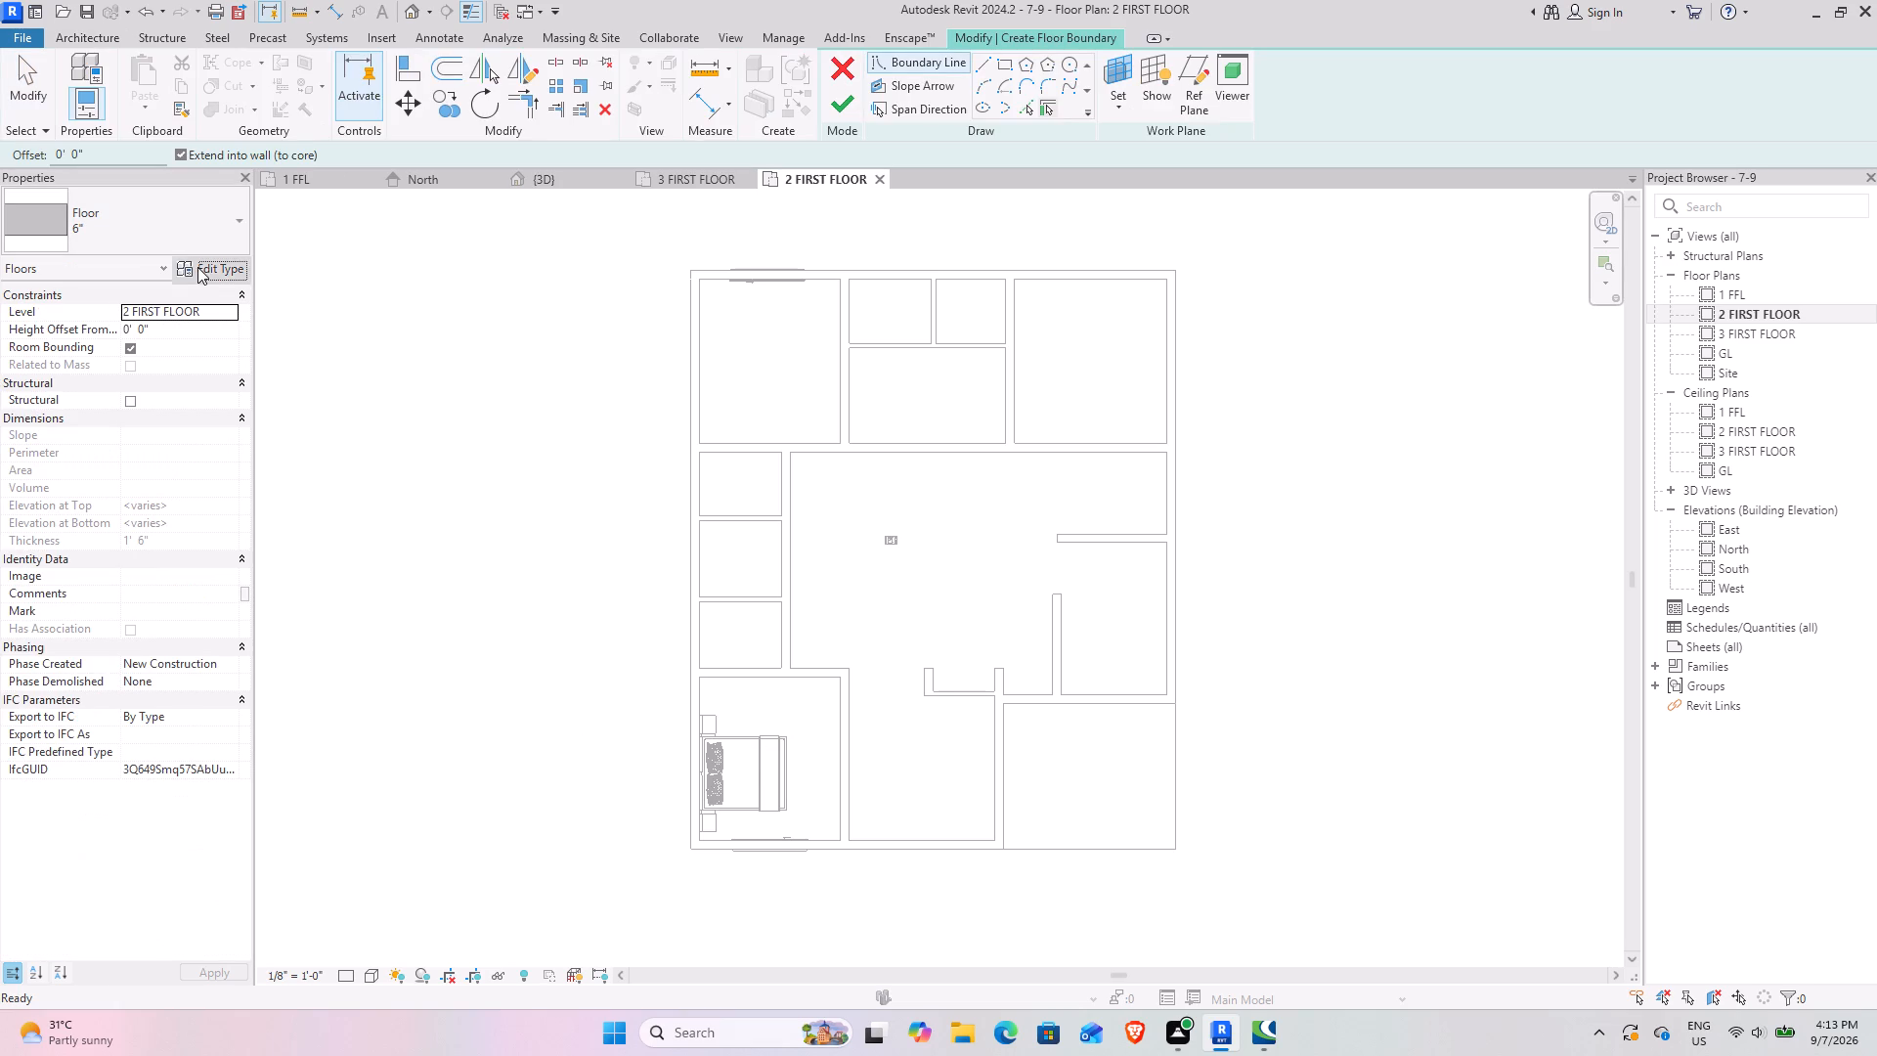
left_click(1309, 291)
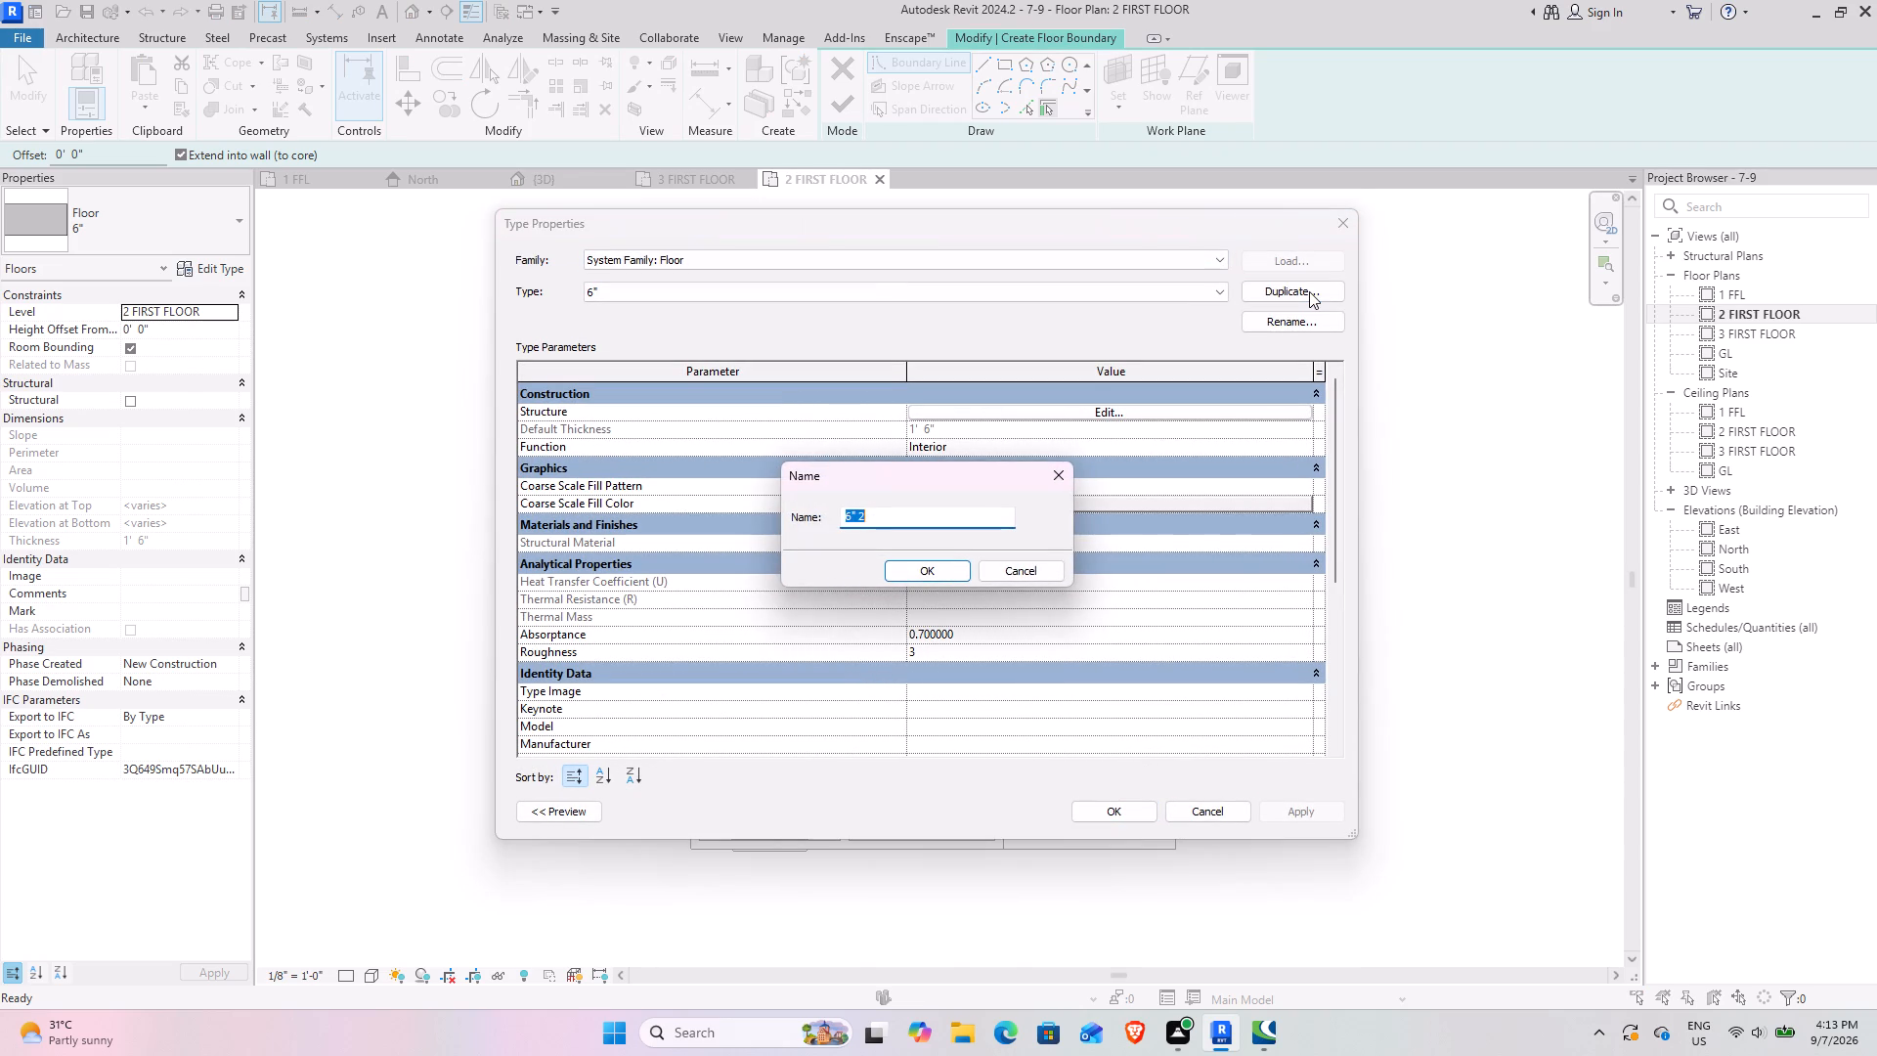
type("ROO")
key("f")
left_click(948, 571)
left_click(1063, 409)
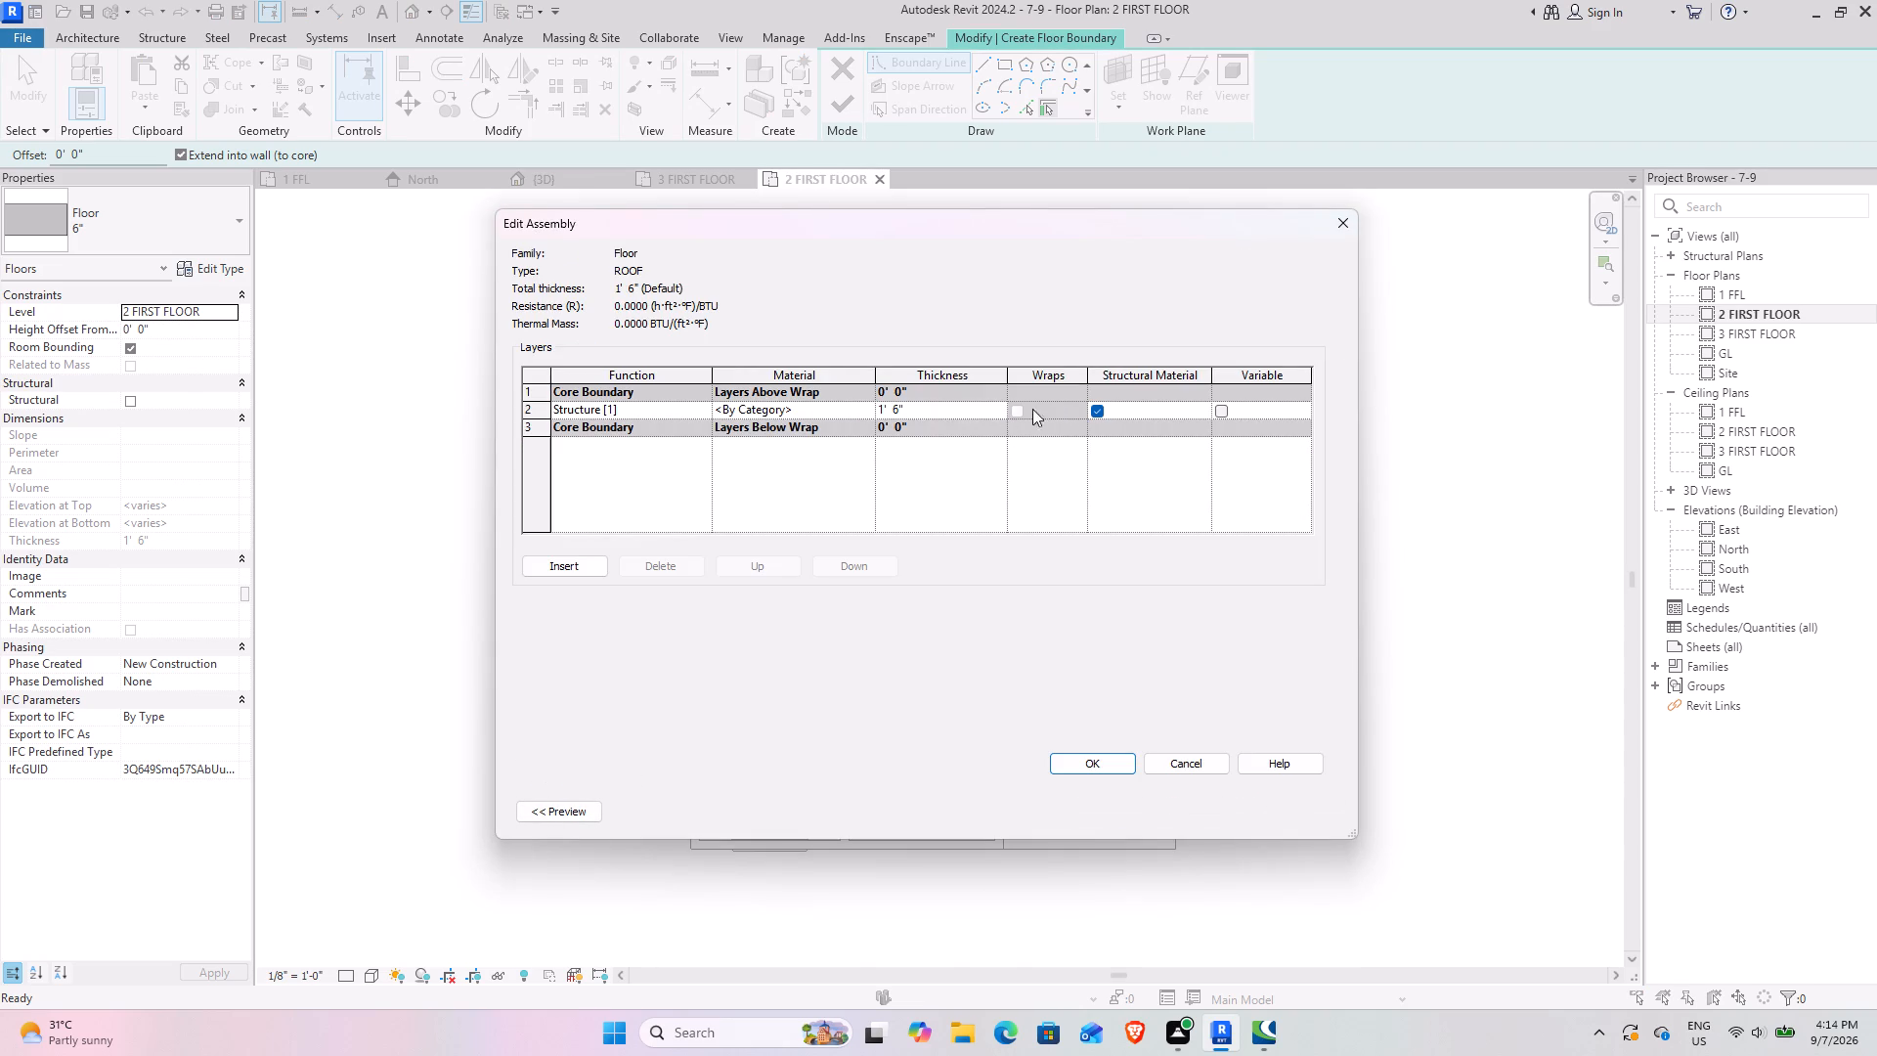
left_click(994, 409)
key("6")
key("shift+quotedbl")
key("Return")
left_click(1100, 766)
left_click(1297, 805)
left_click(1113, 809)
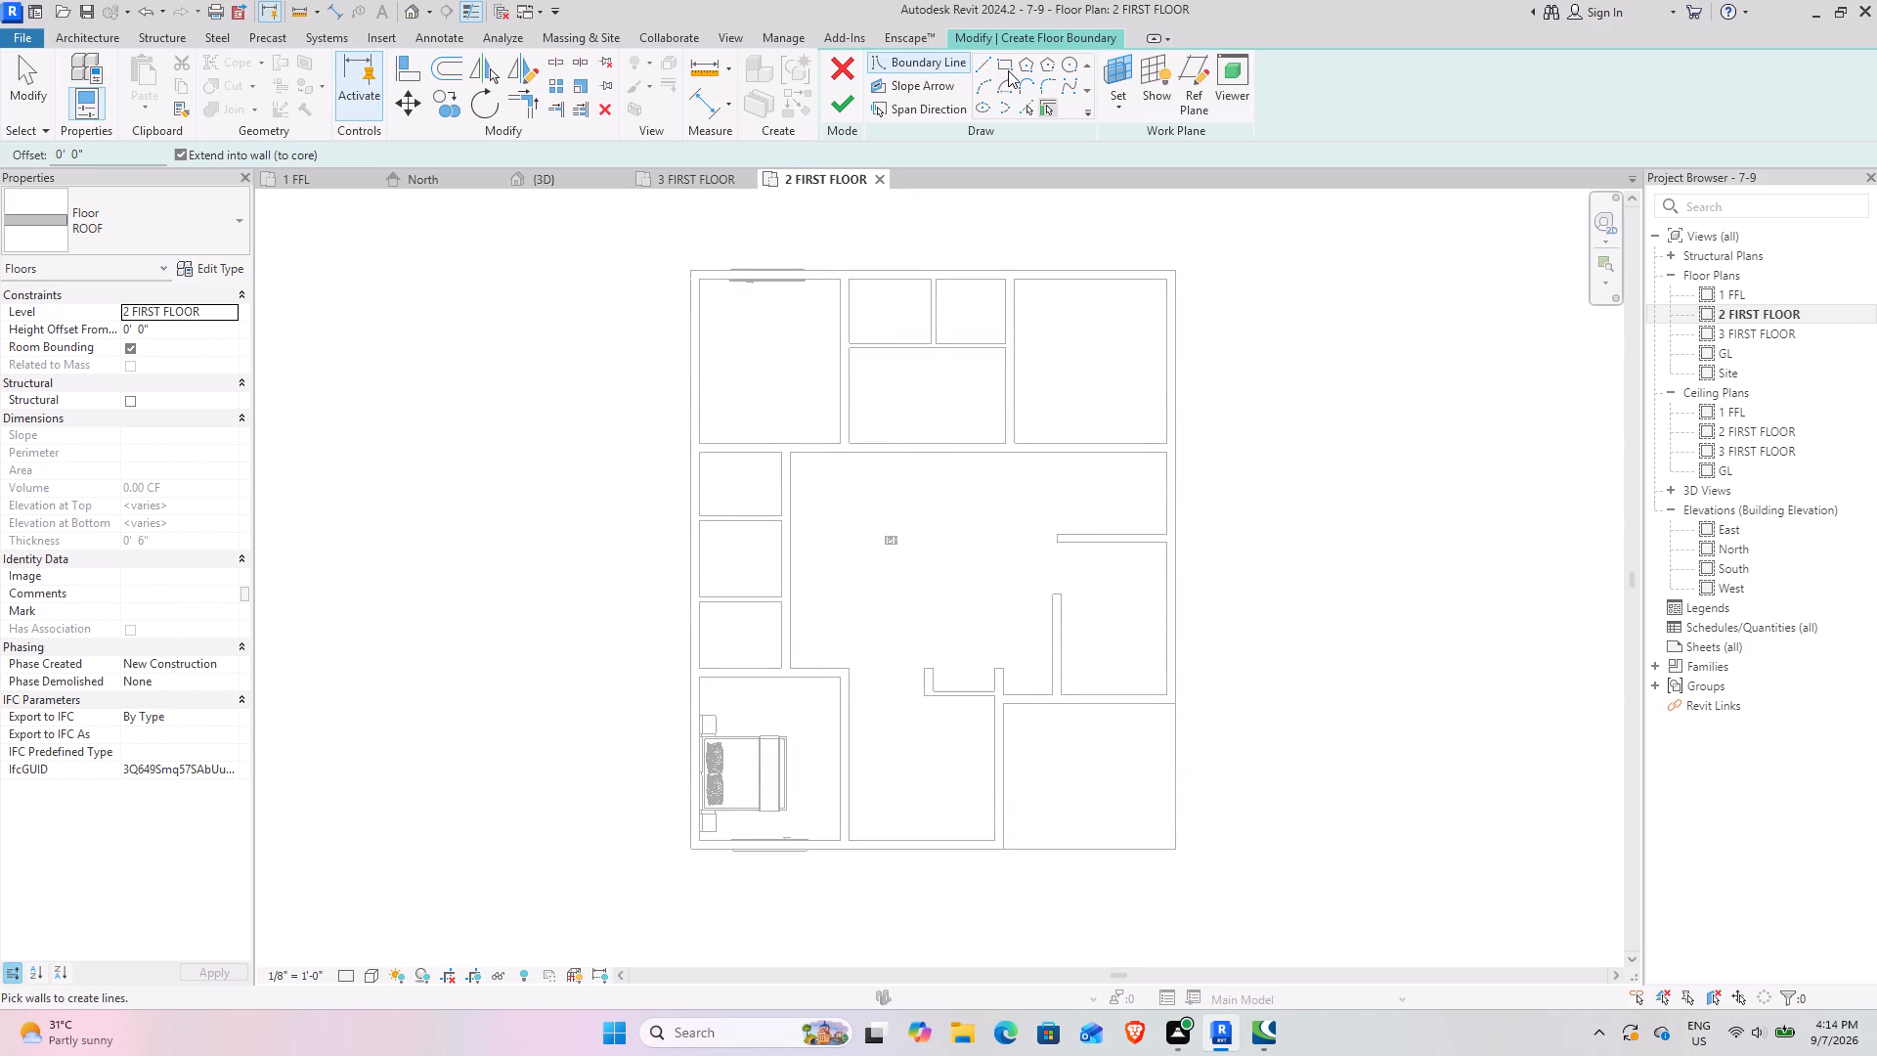
Sketch a rectangular floor boundary around the building's outer edges, including the porch, about 41'-6" by 49'-6".
left_click(1008, 64)
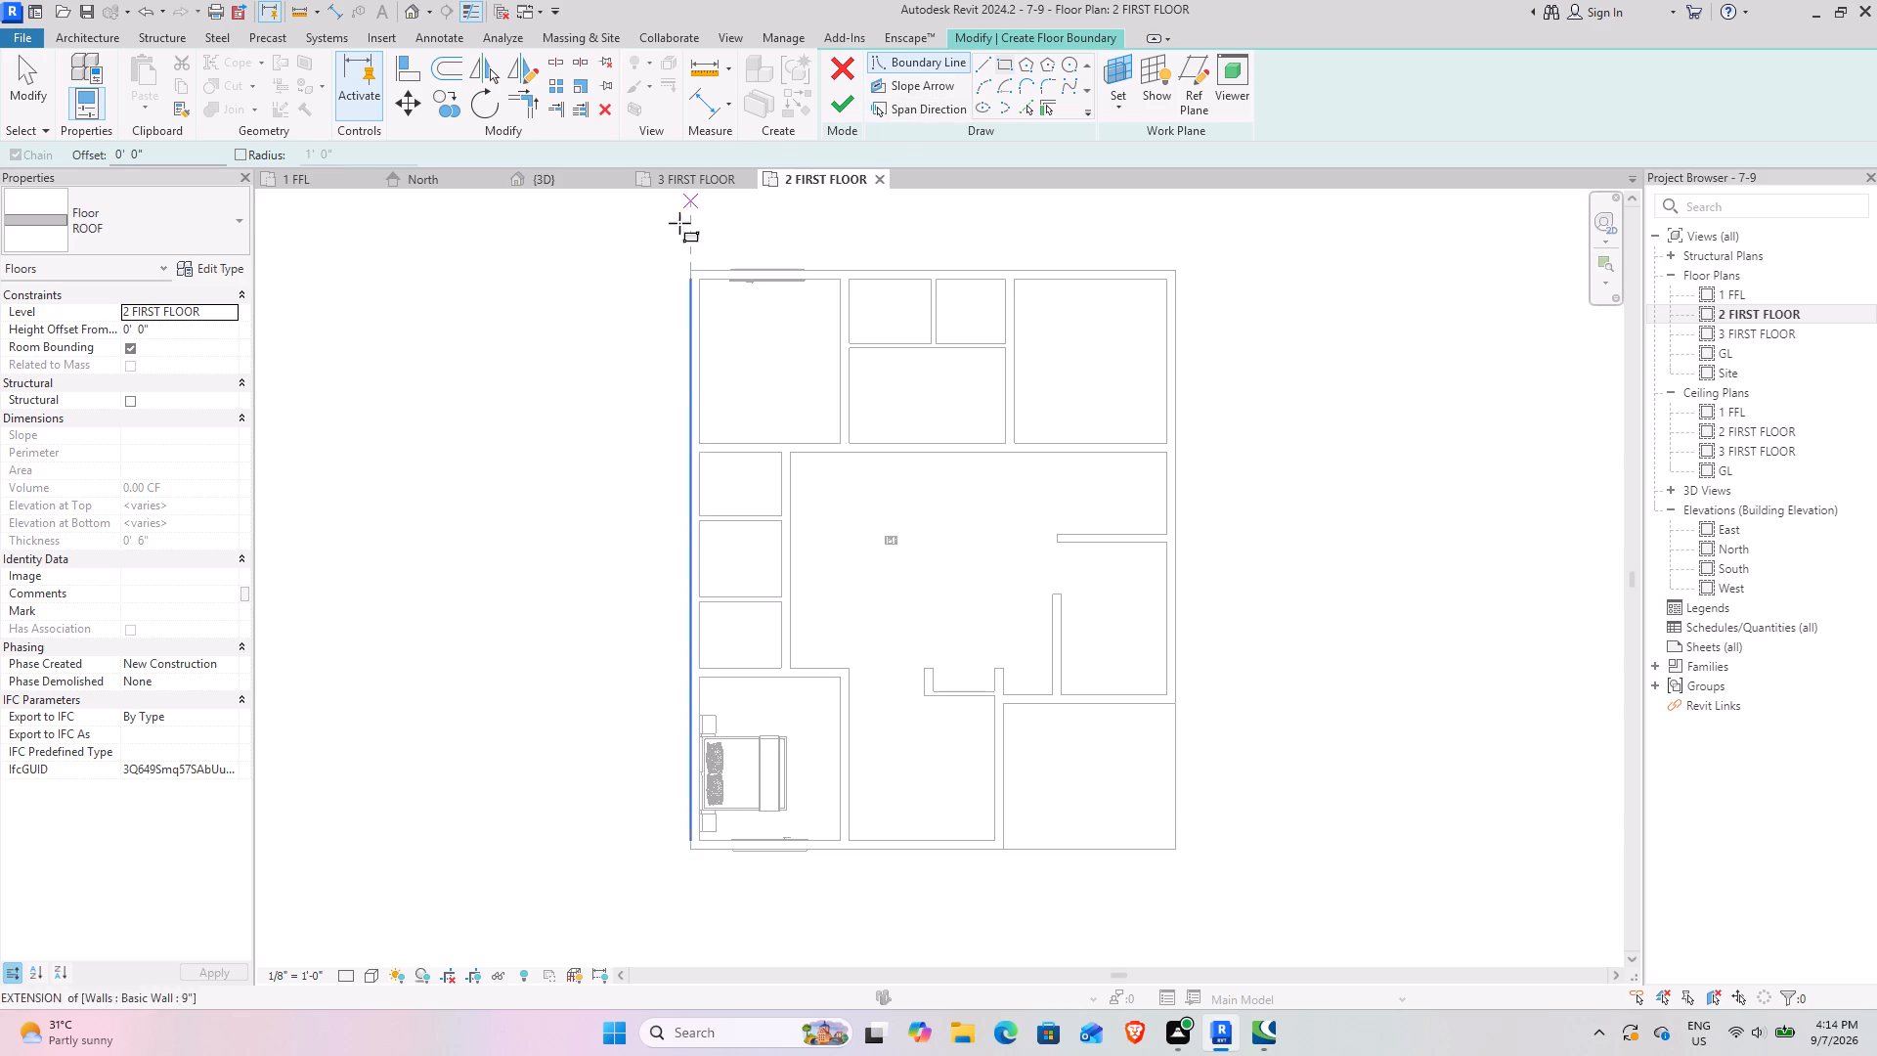
left_click(686, 271)
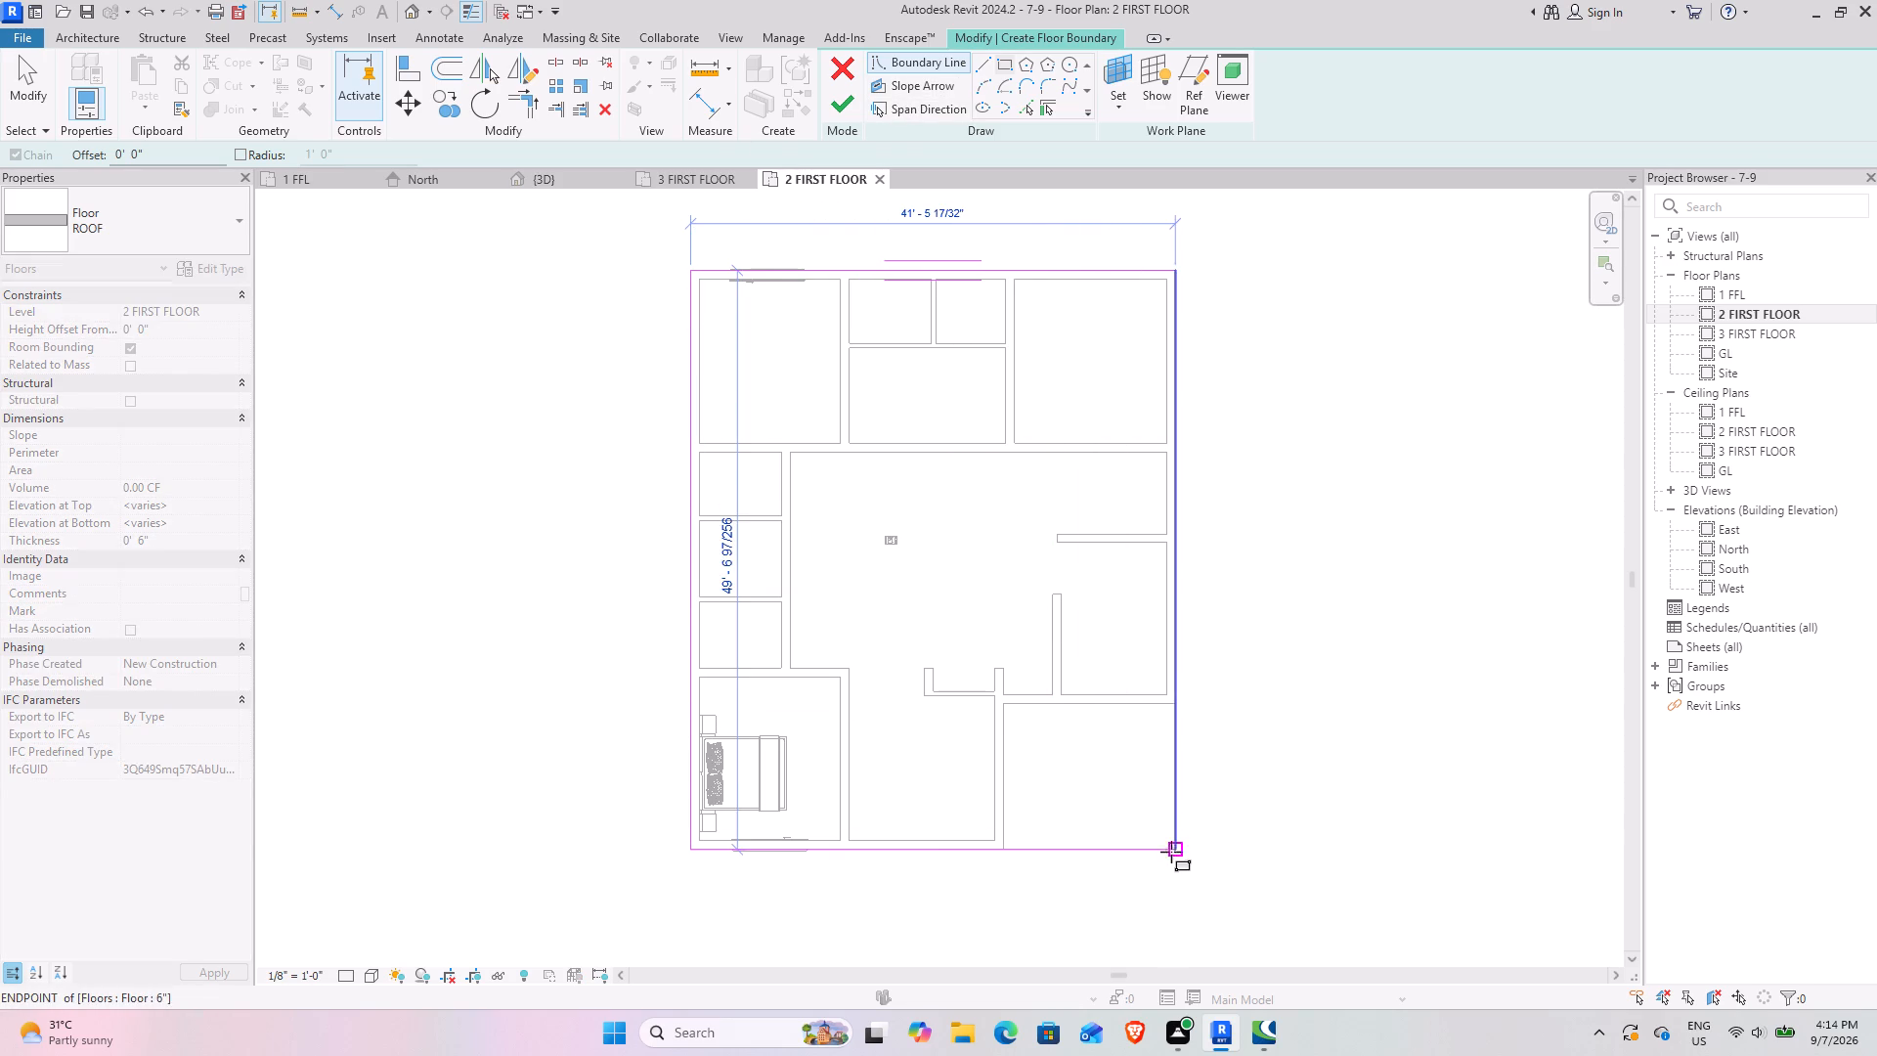
left_click(1172, 851)
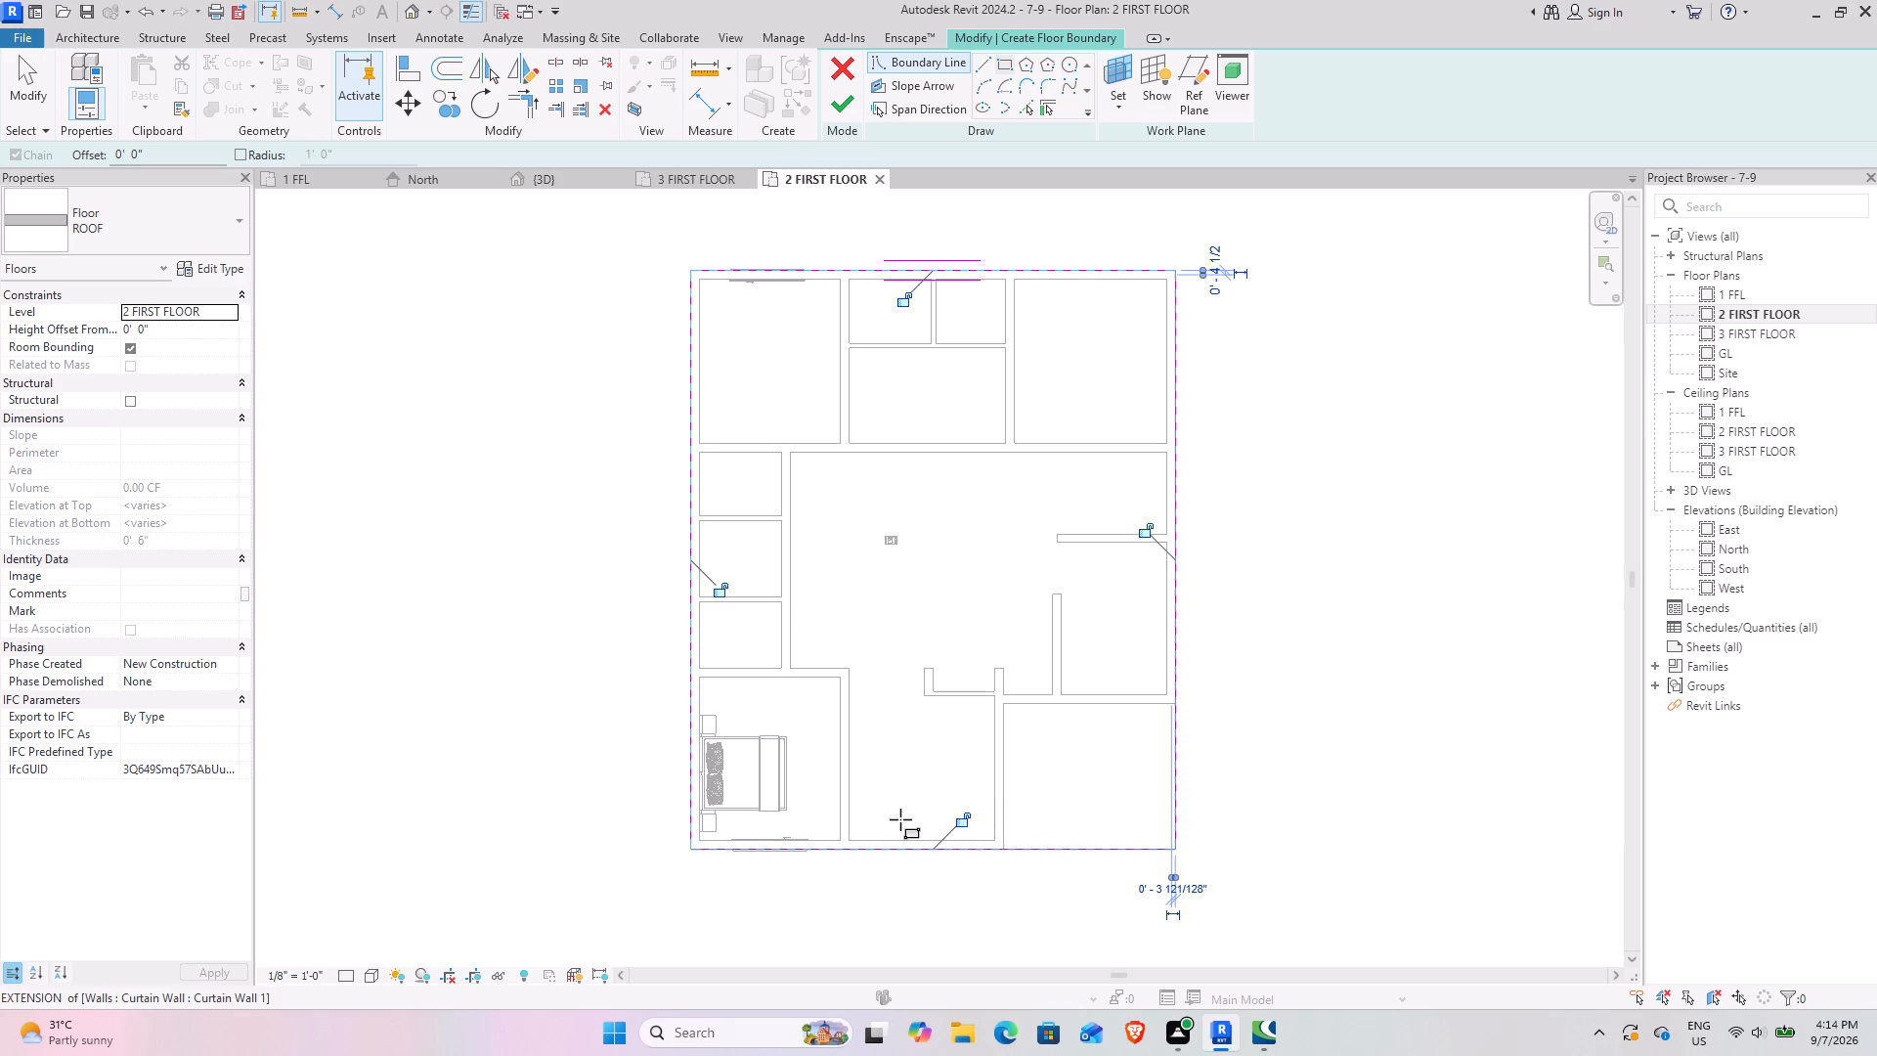
Sketch a 2' deep, about 12'-10" wide boundary projection beyond the front wall of the bedroom containing the bed, ending at the building corner.
middle_click_drag(904, 819, 736, 855)
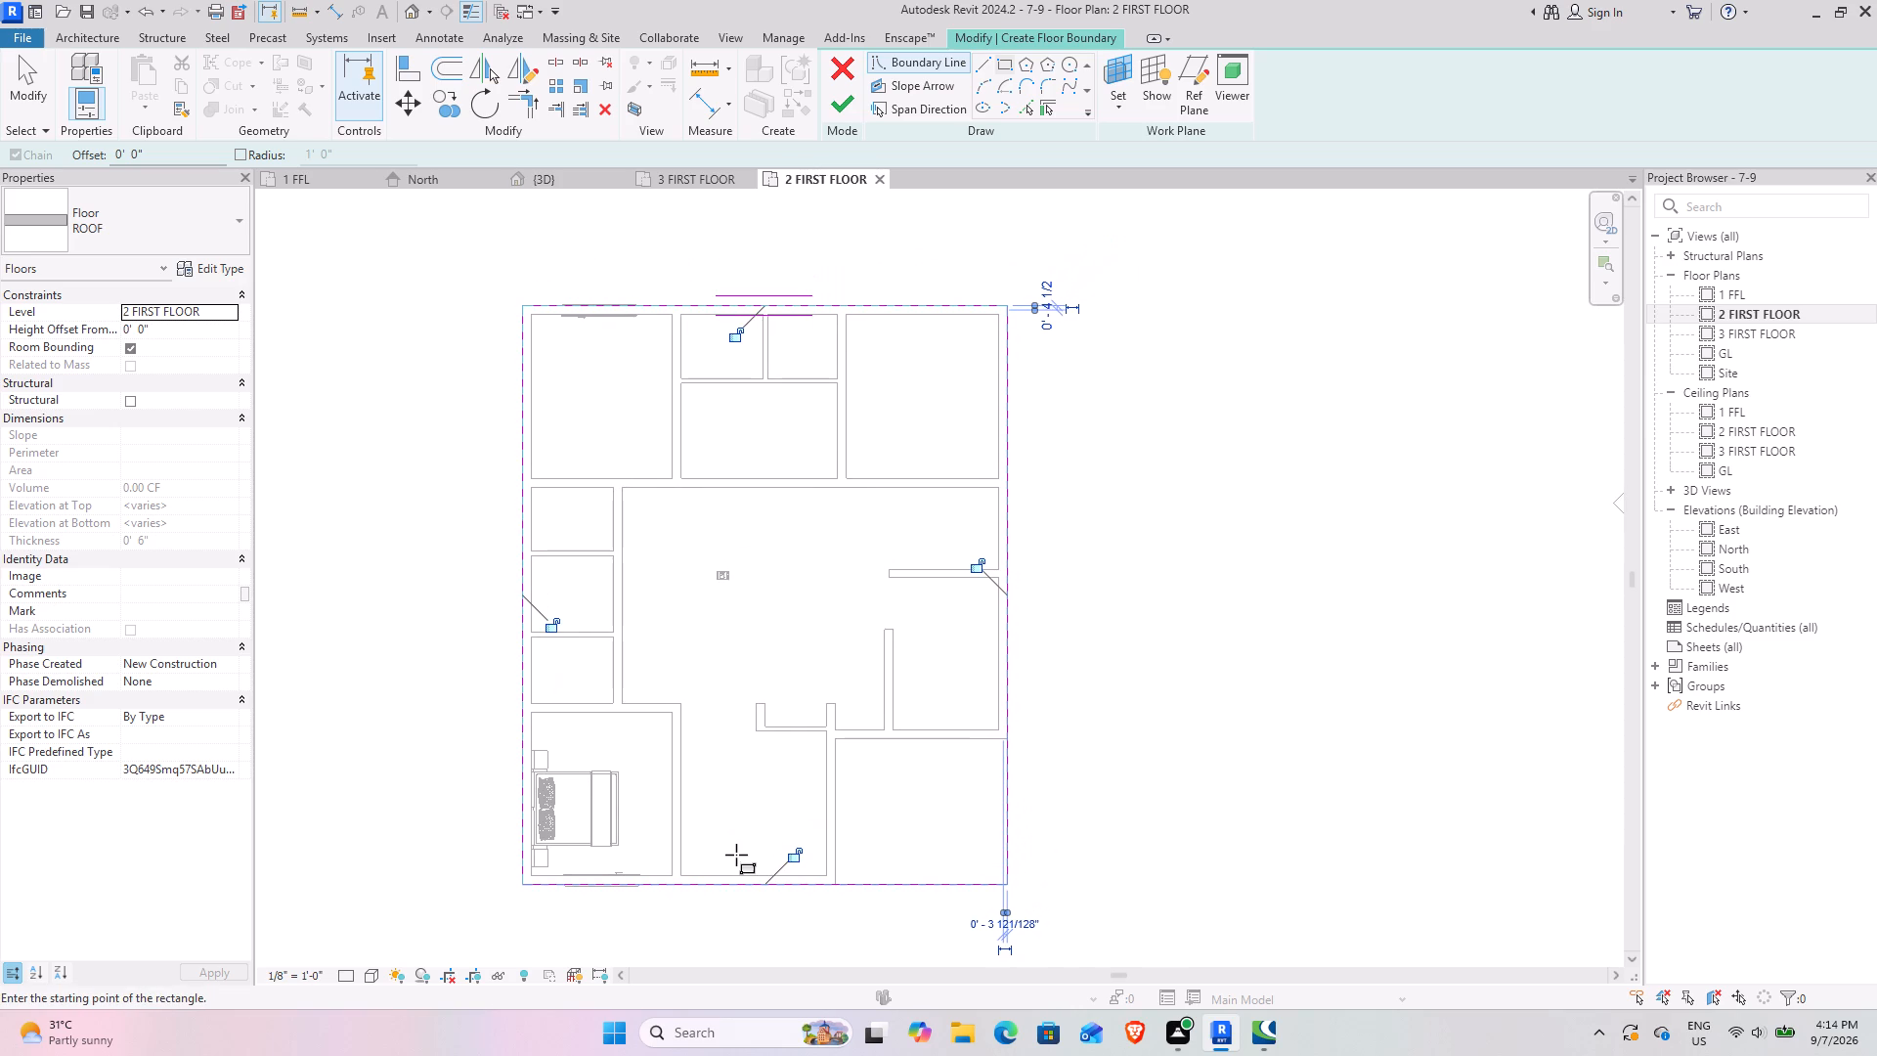
left_click(979, 70)
middle_click_drag(655, 729, 738, 566)
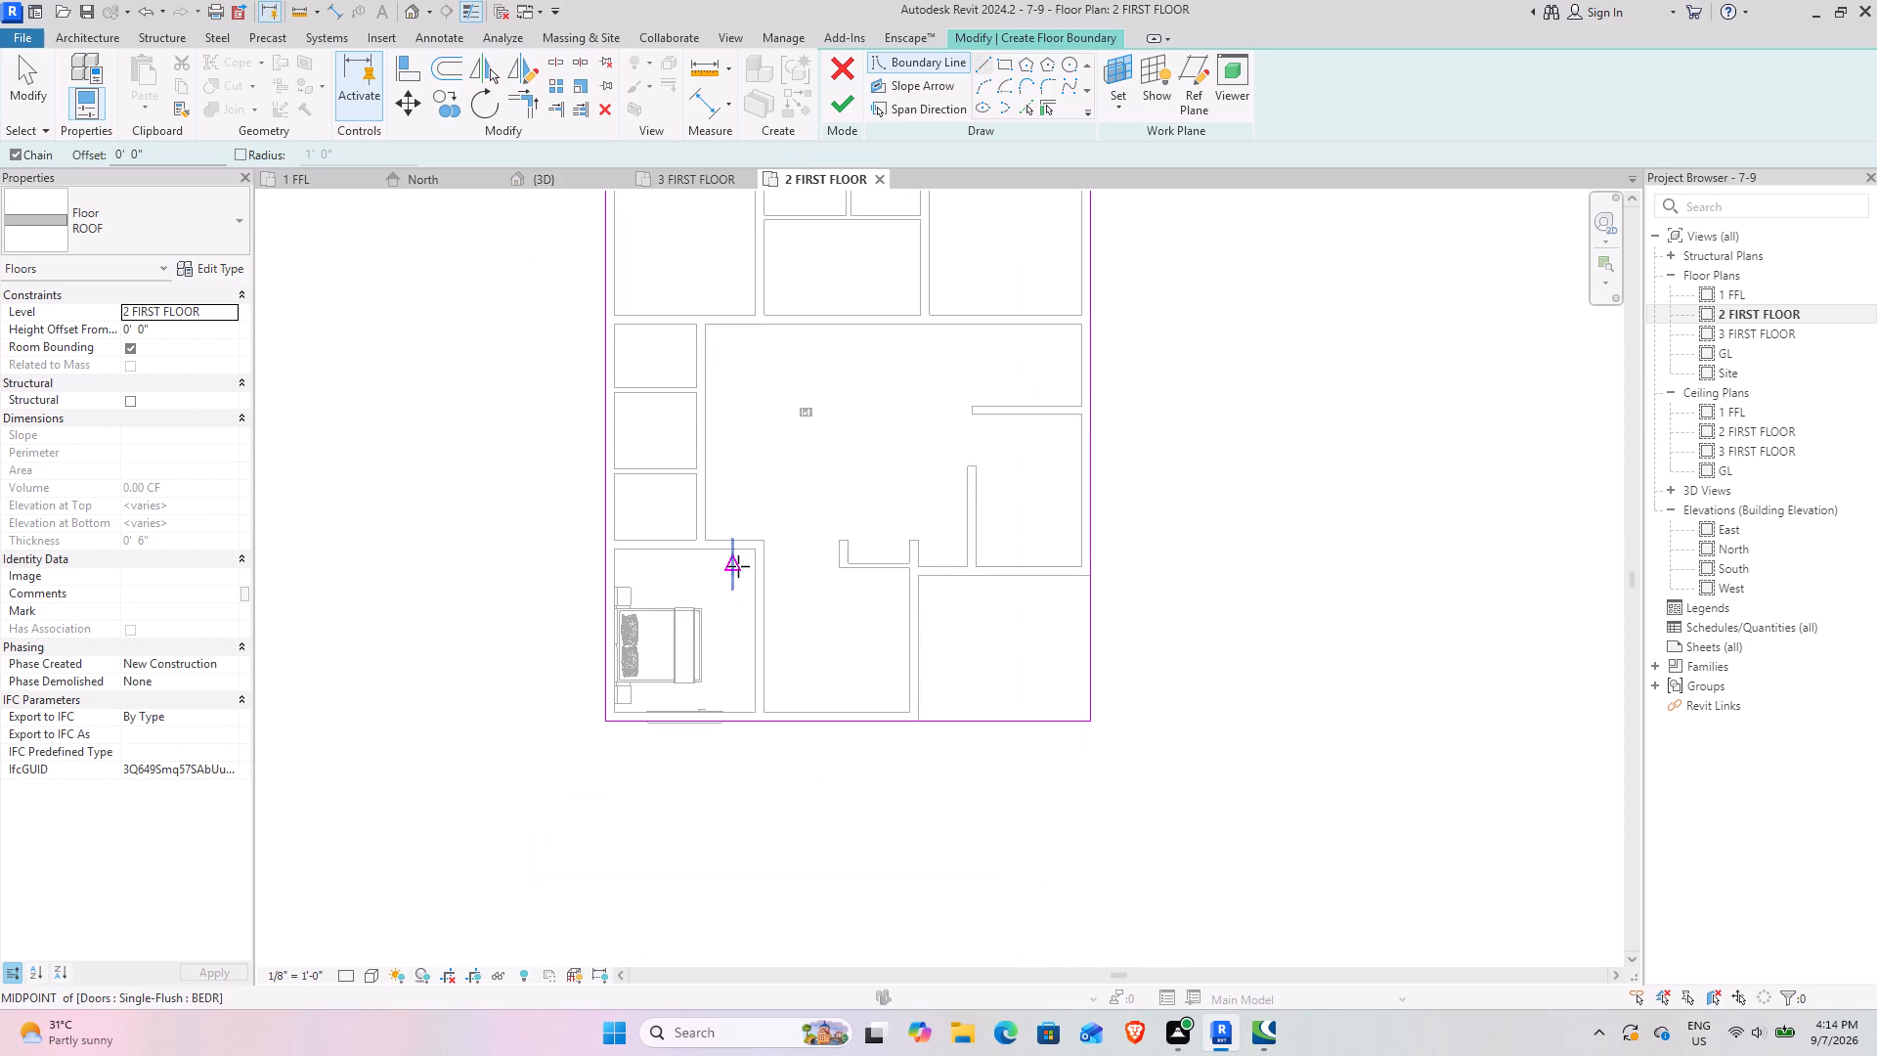
scroll(726, 703, "up", 3)
scroll(786, 757, "up", 7)
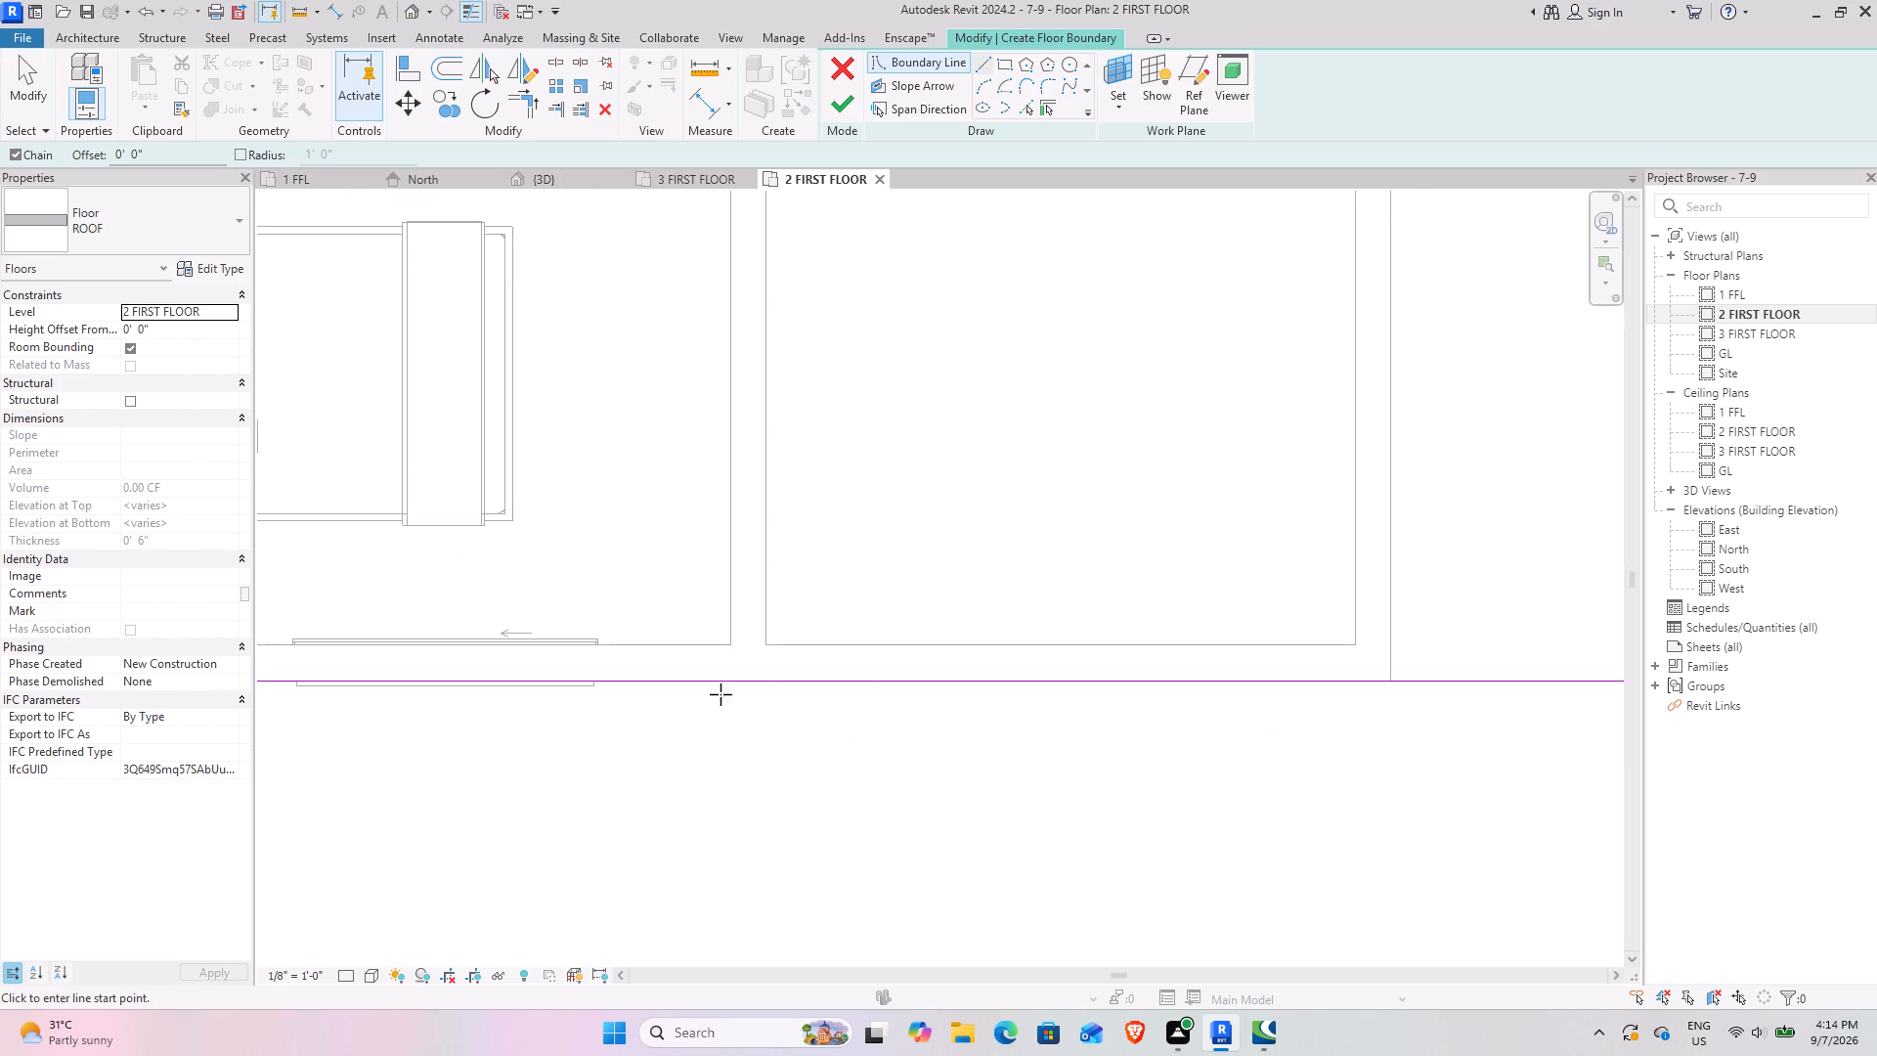
left_click(732, 685)
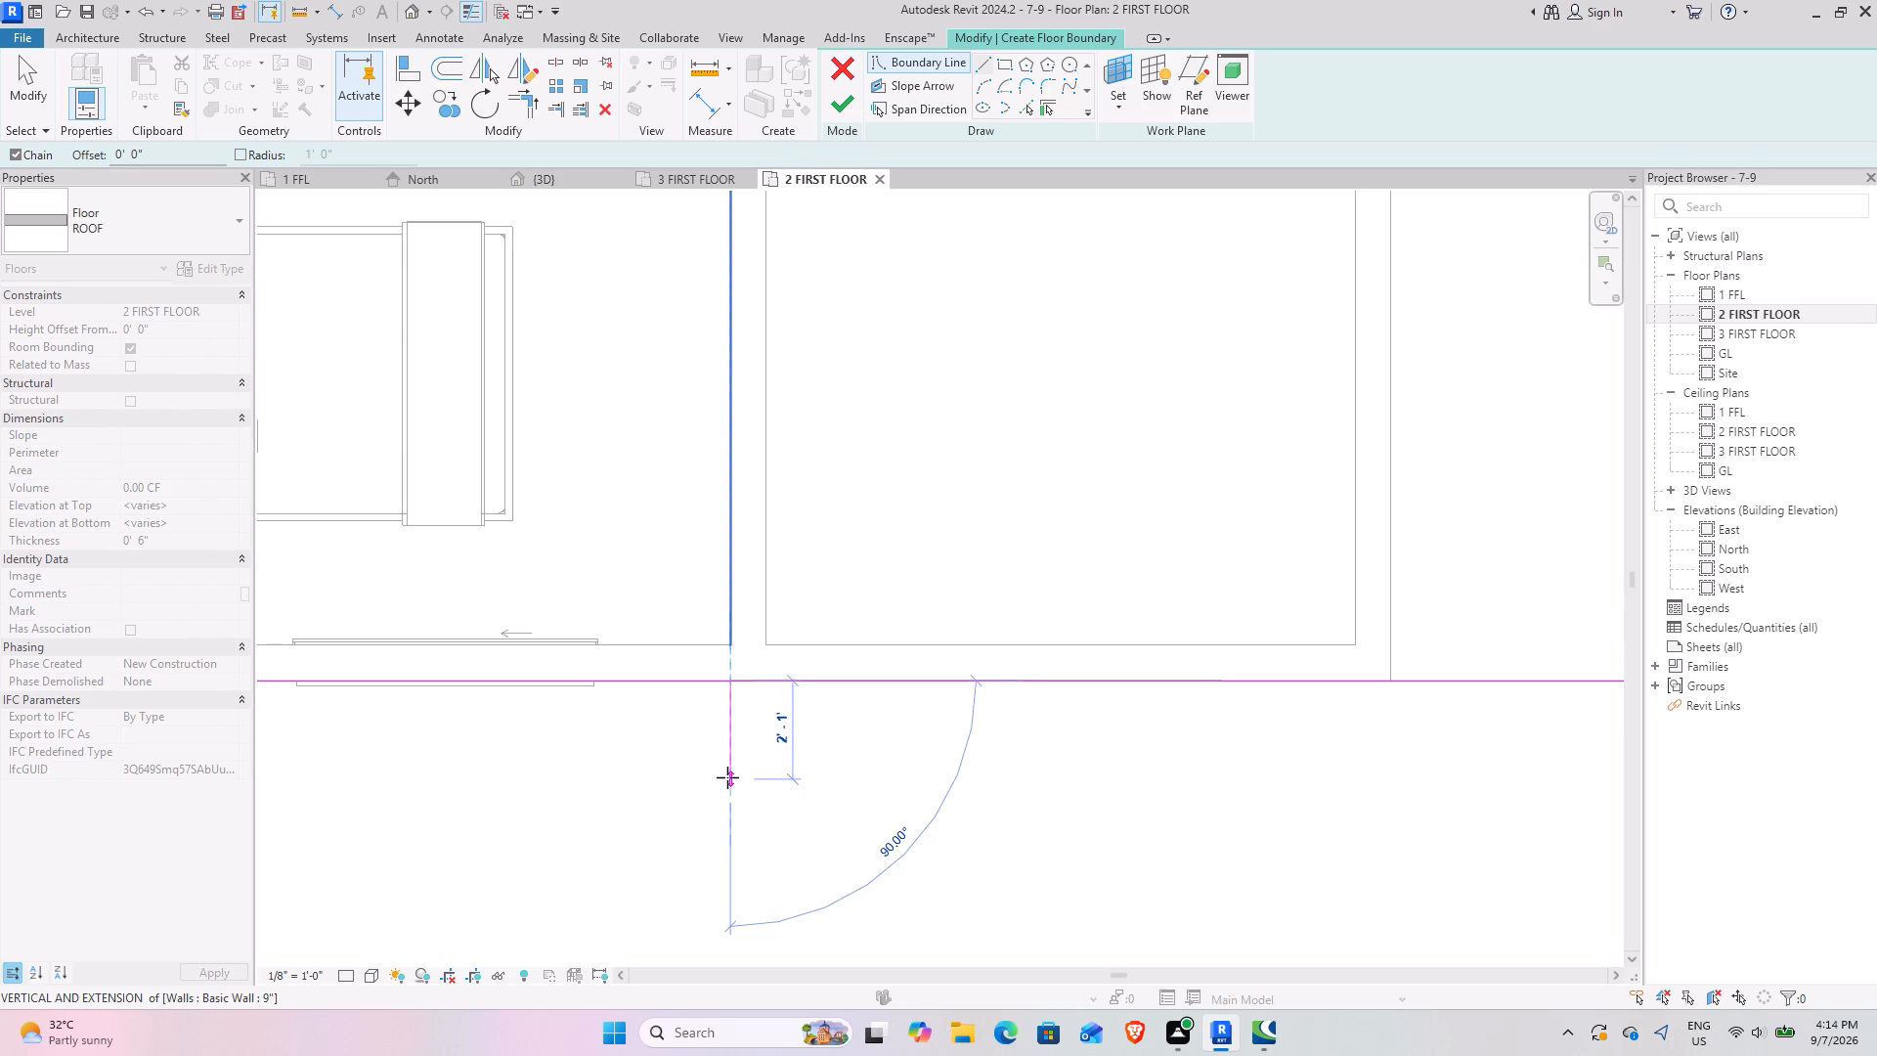
key("2")
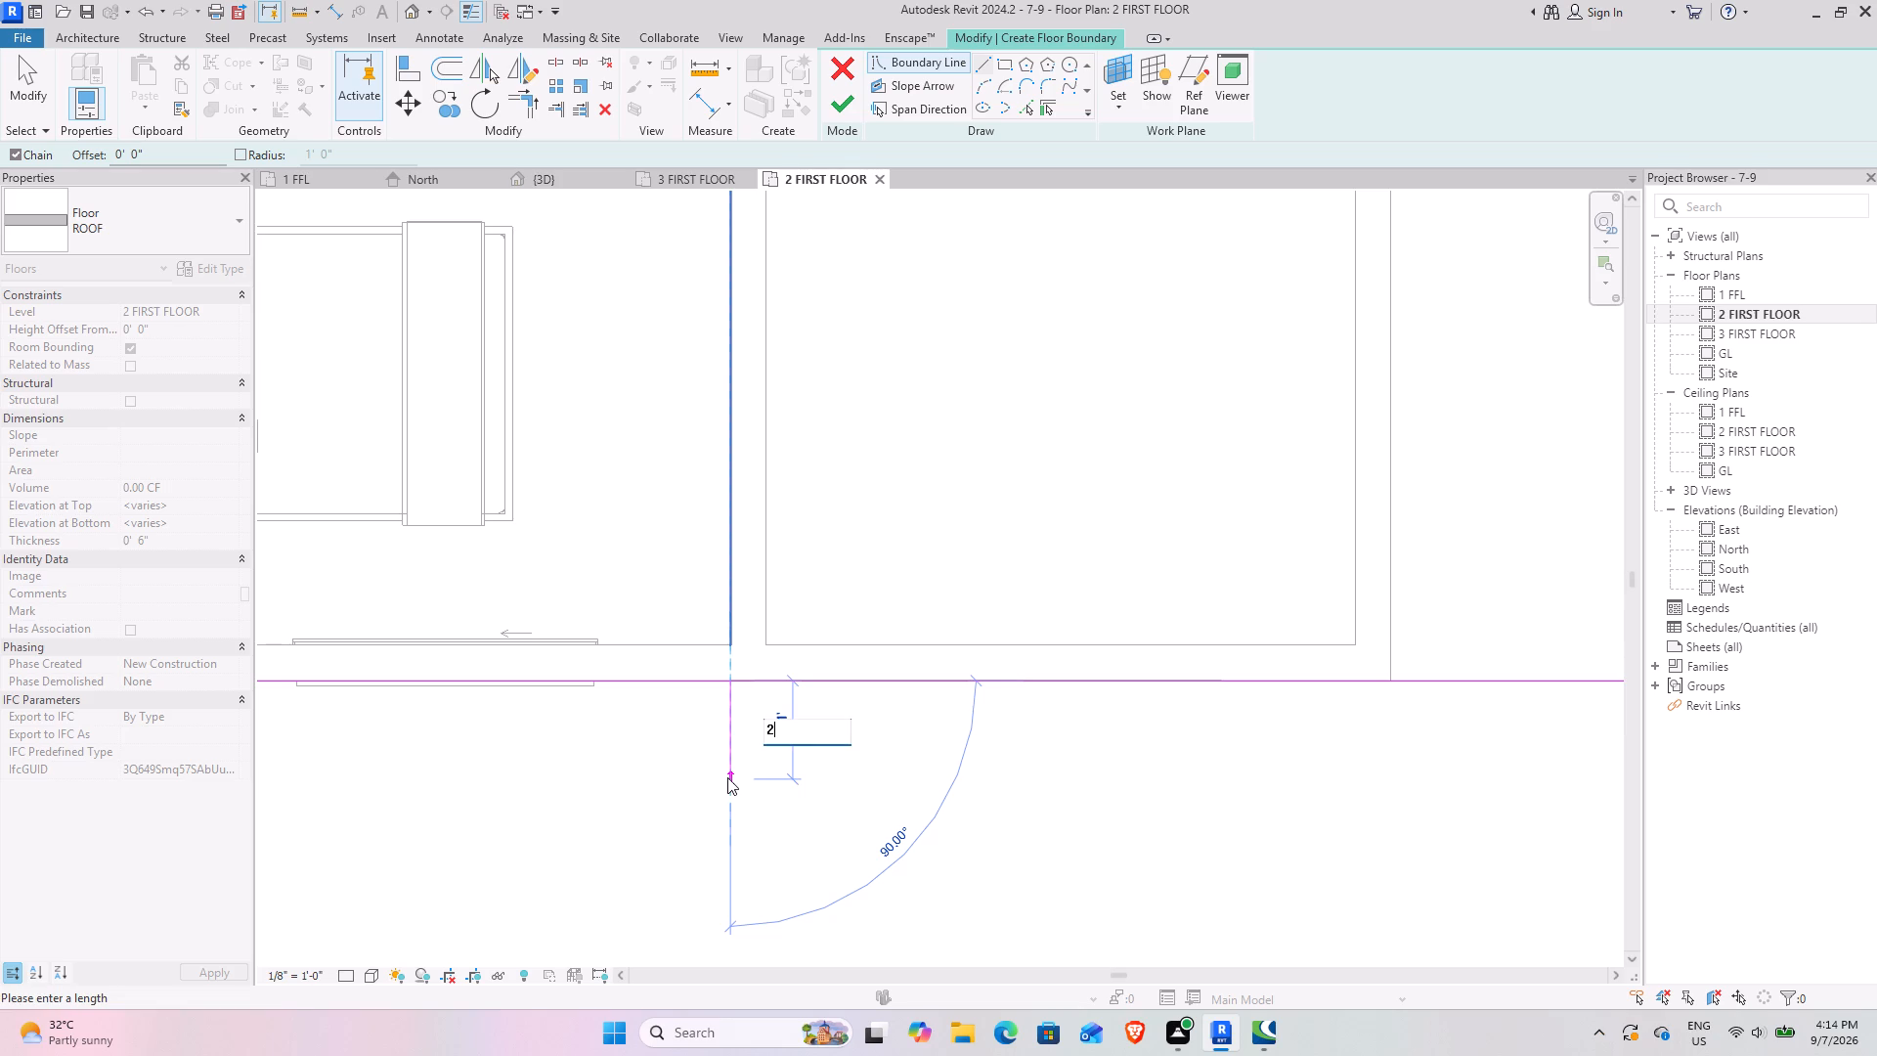
key("Return")
middle_click_drag(543, 773, 801, 770)
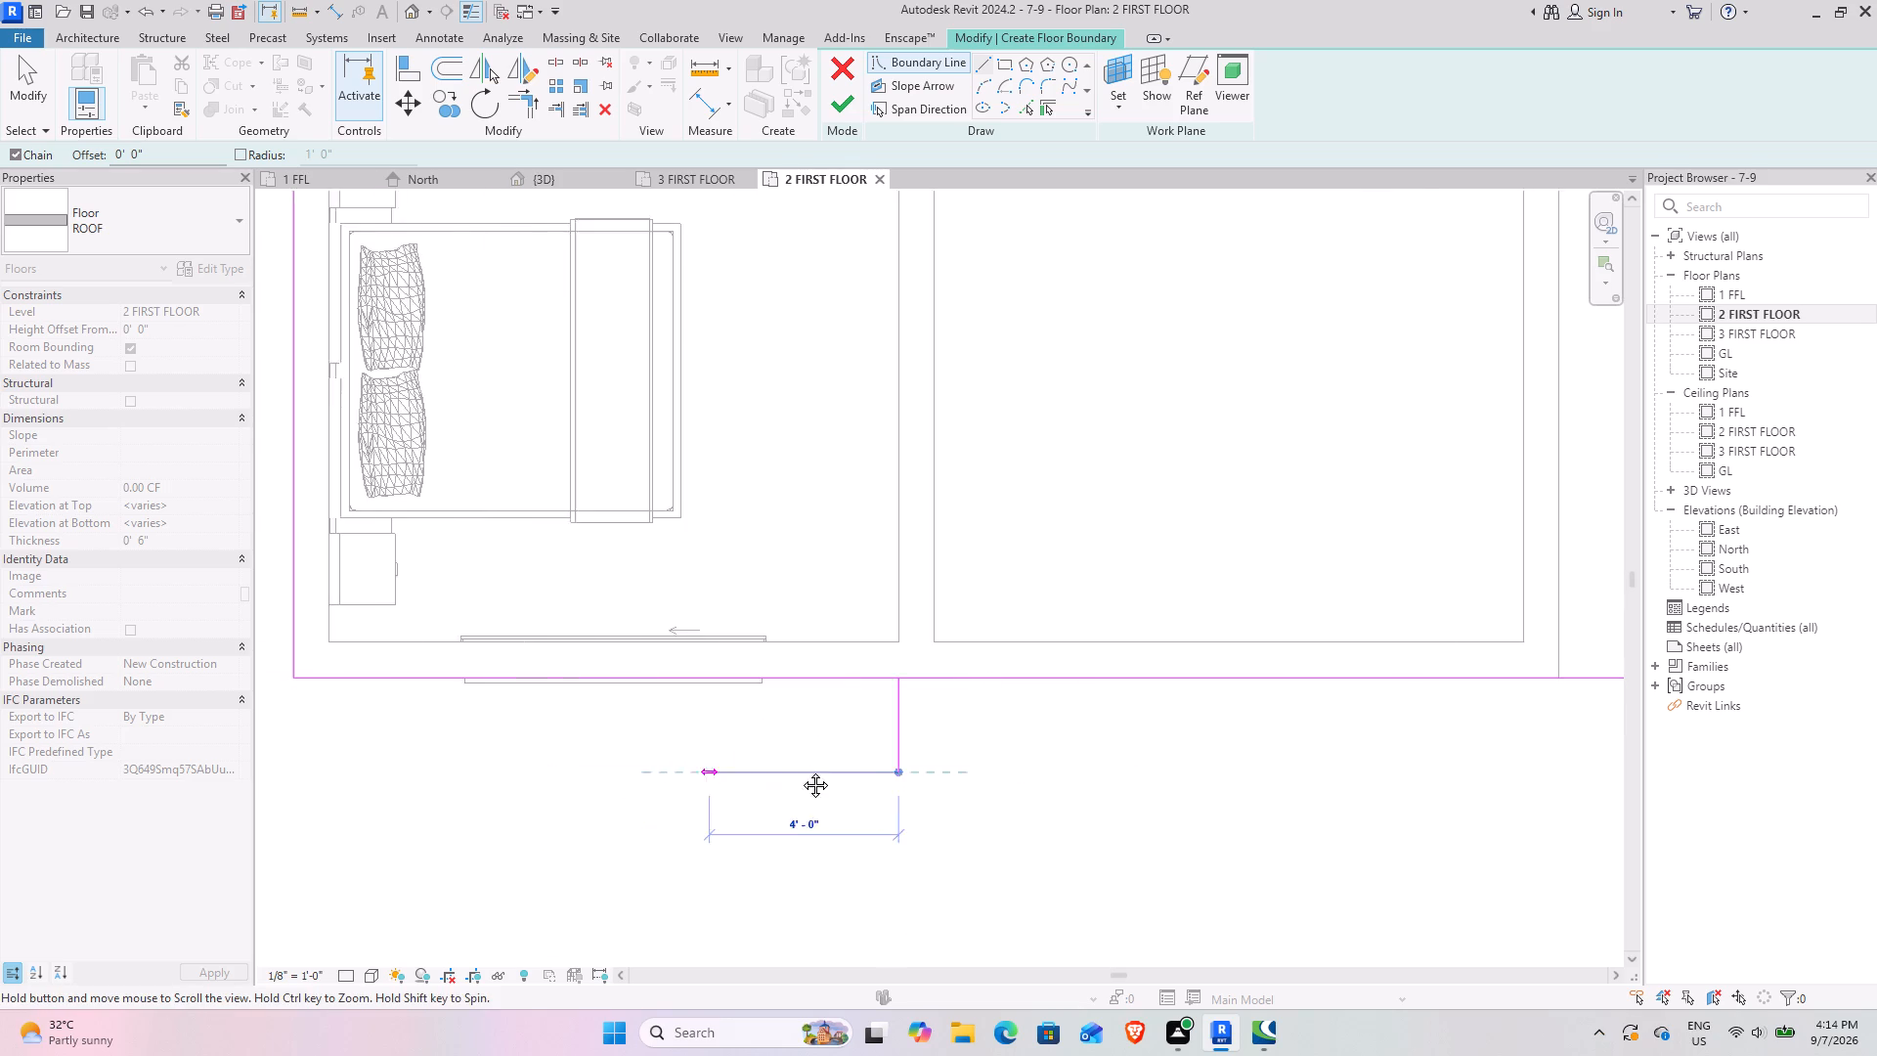
middle_click_drag(801, 770, 1234, 770)
left_click(818, 770)
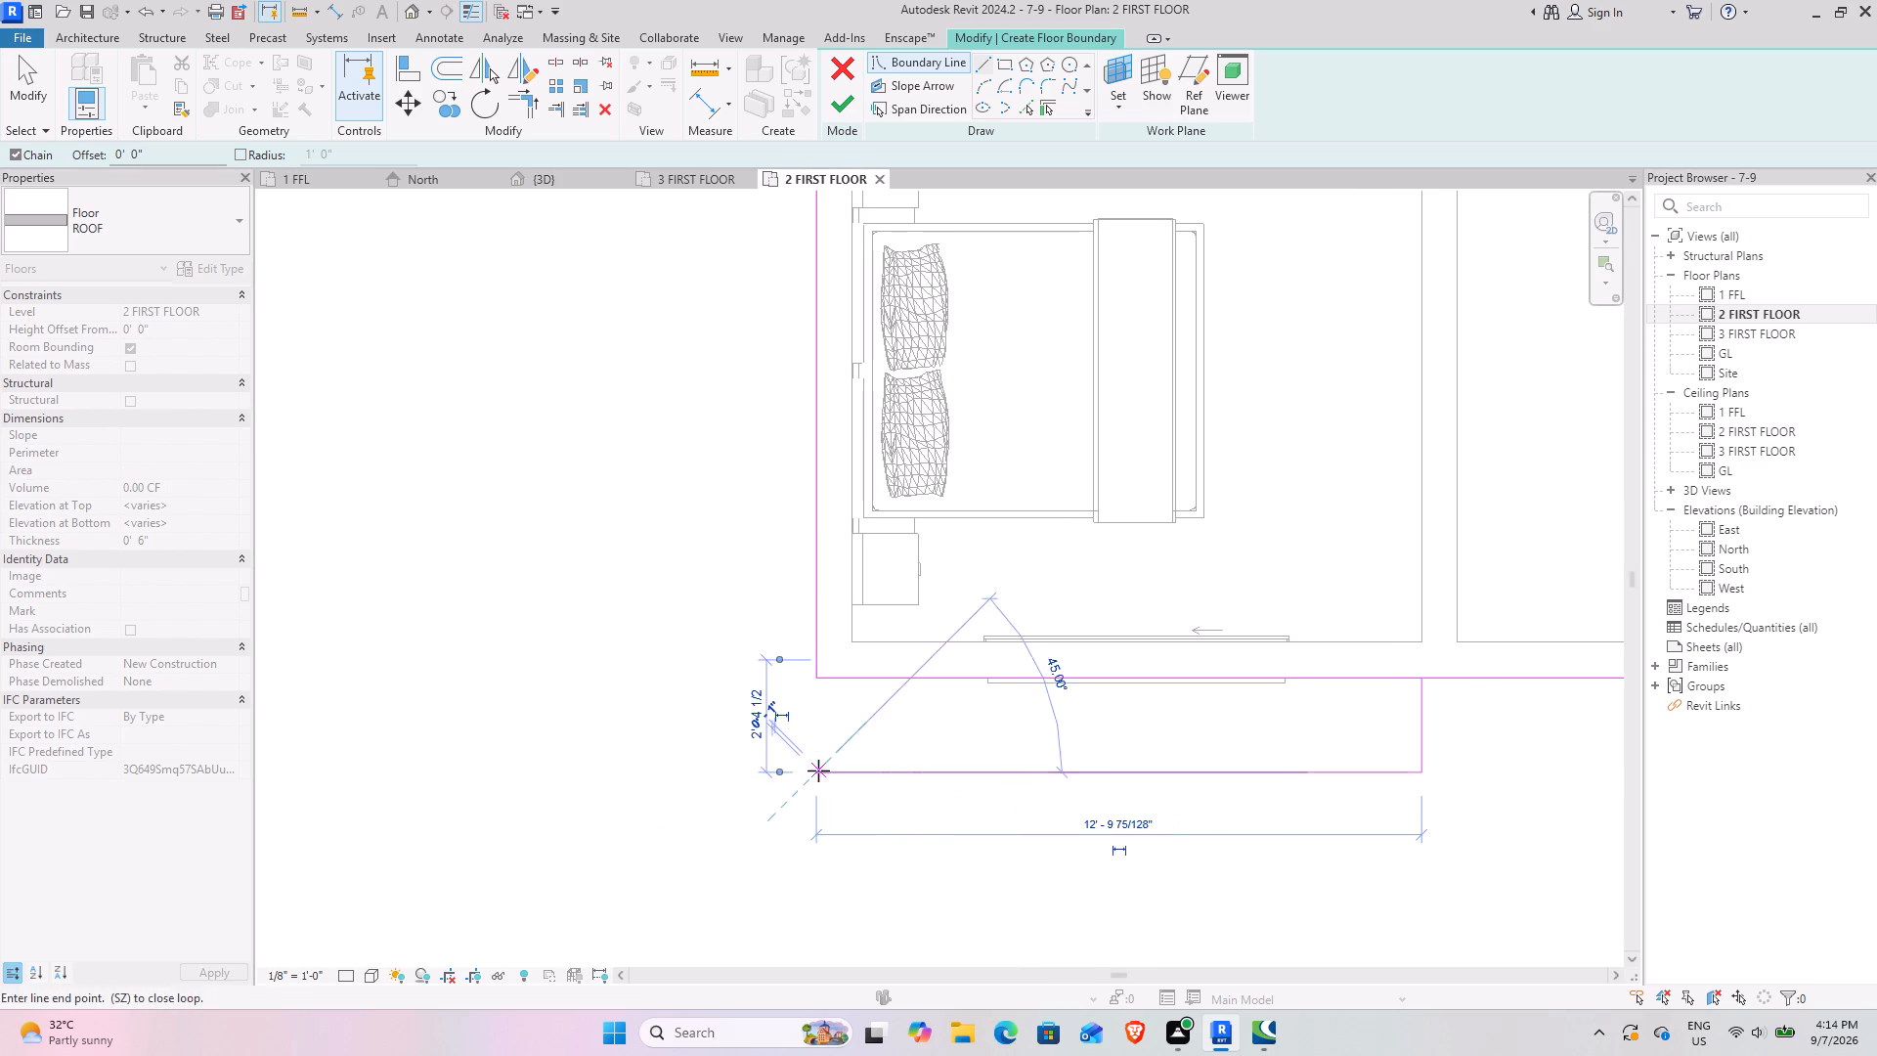
left_click(811, 683)
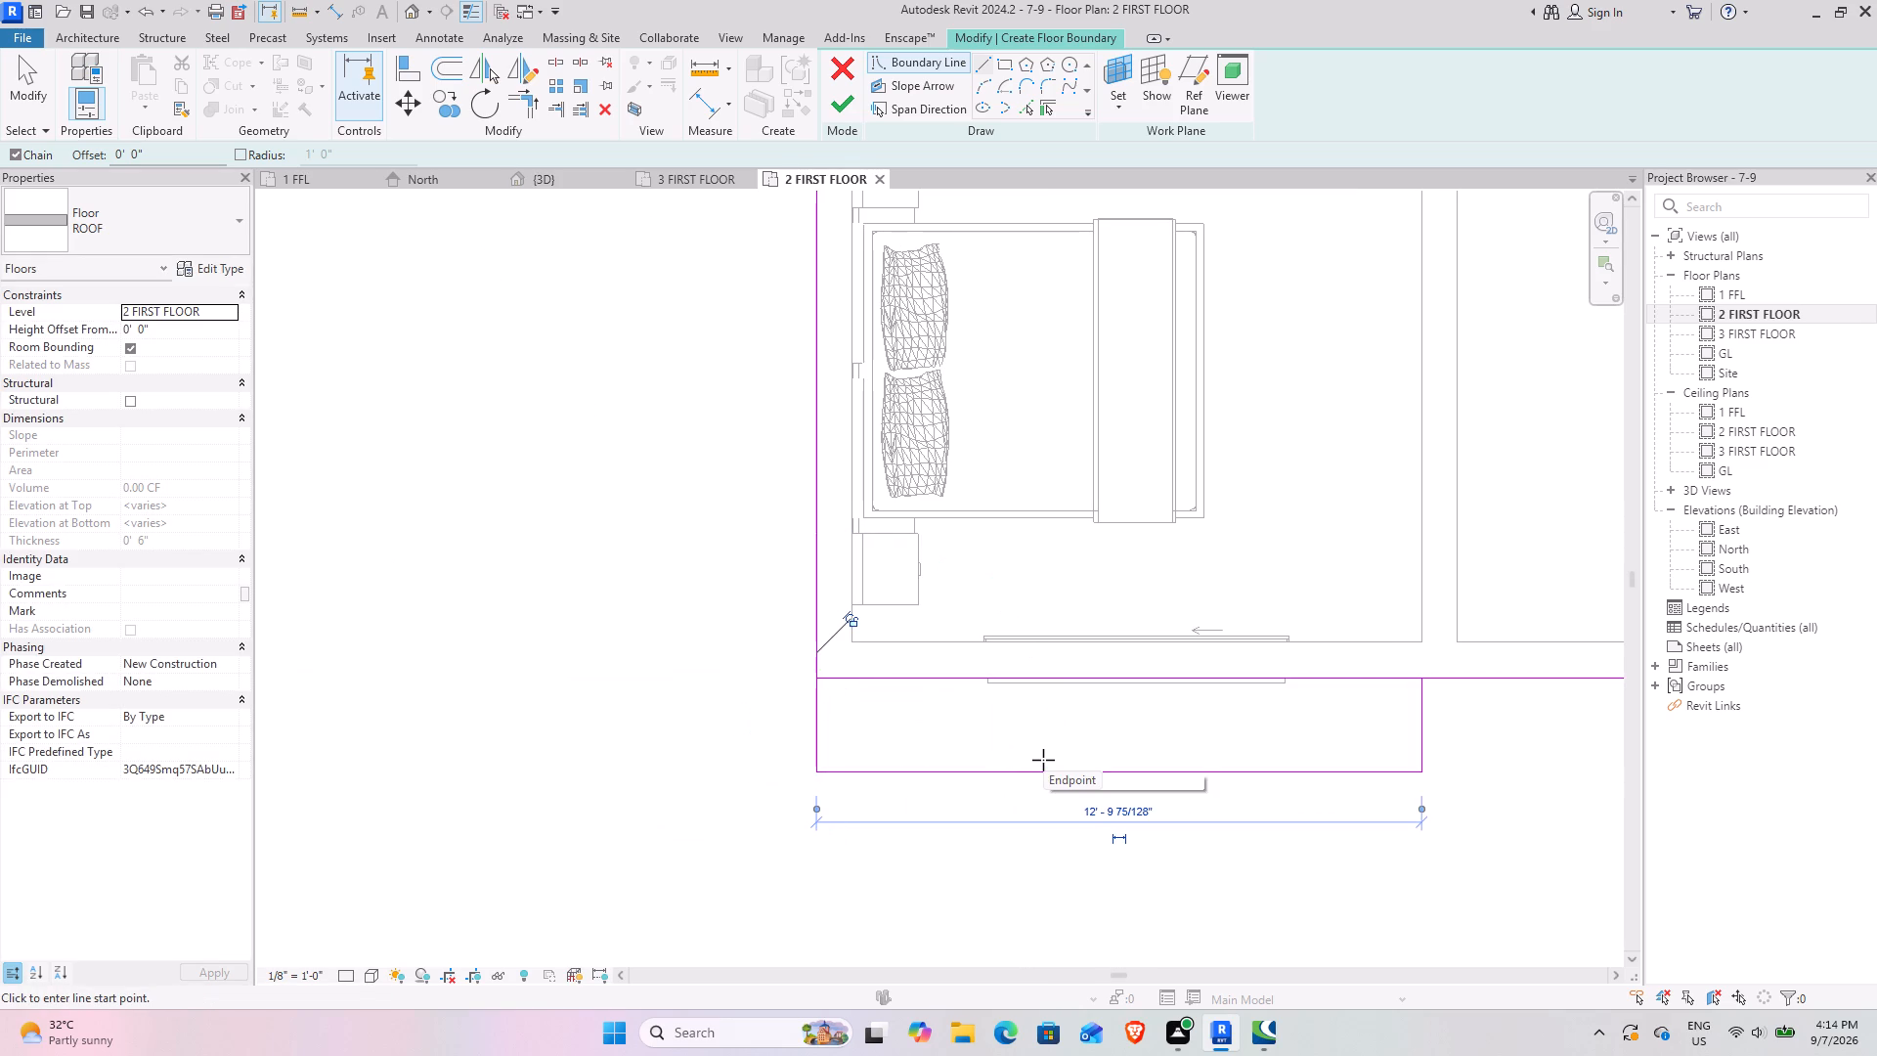
key("Escape")
key("Escape")
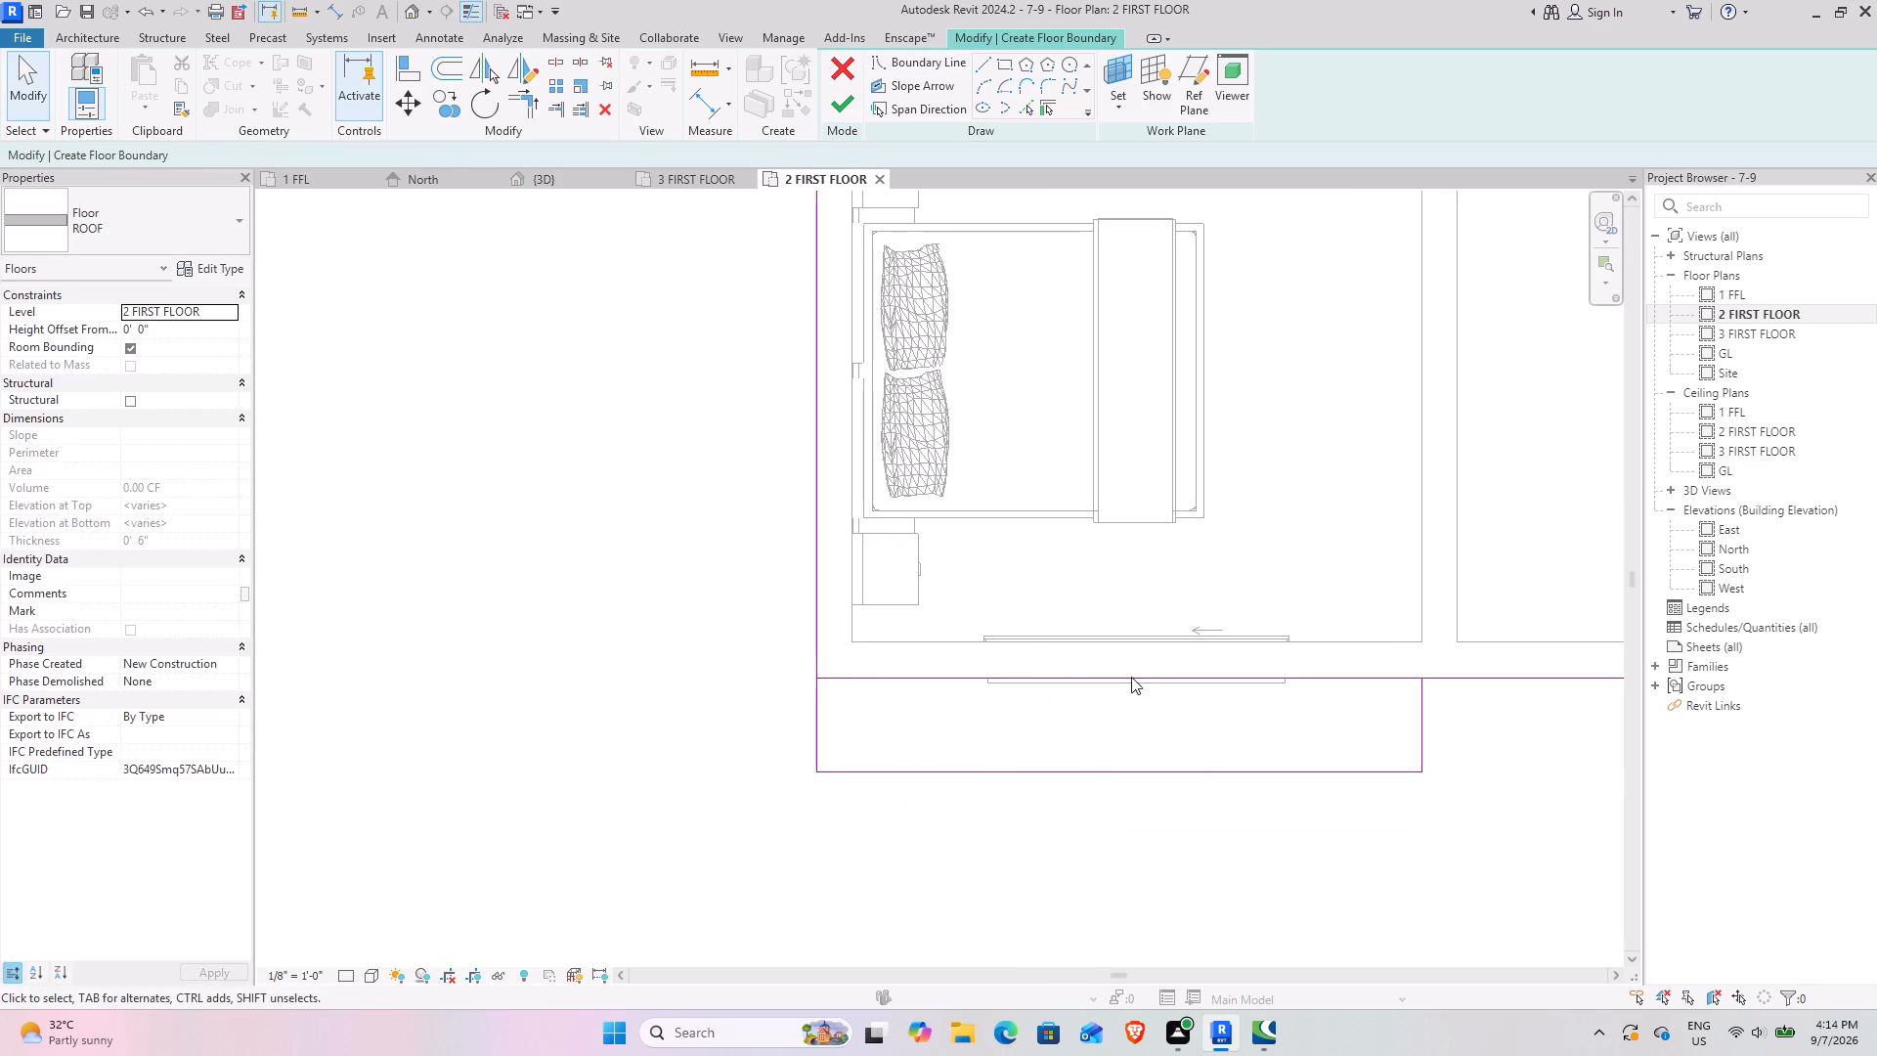
Sketch a 3' deep boundary projection in front of the drawing room, from its bedroom-side wall face to its porch-side outer wall face.
left_click(1131, 677)
middle_click_drag(1204, 675, 835, 654)
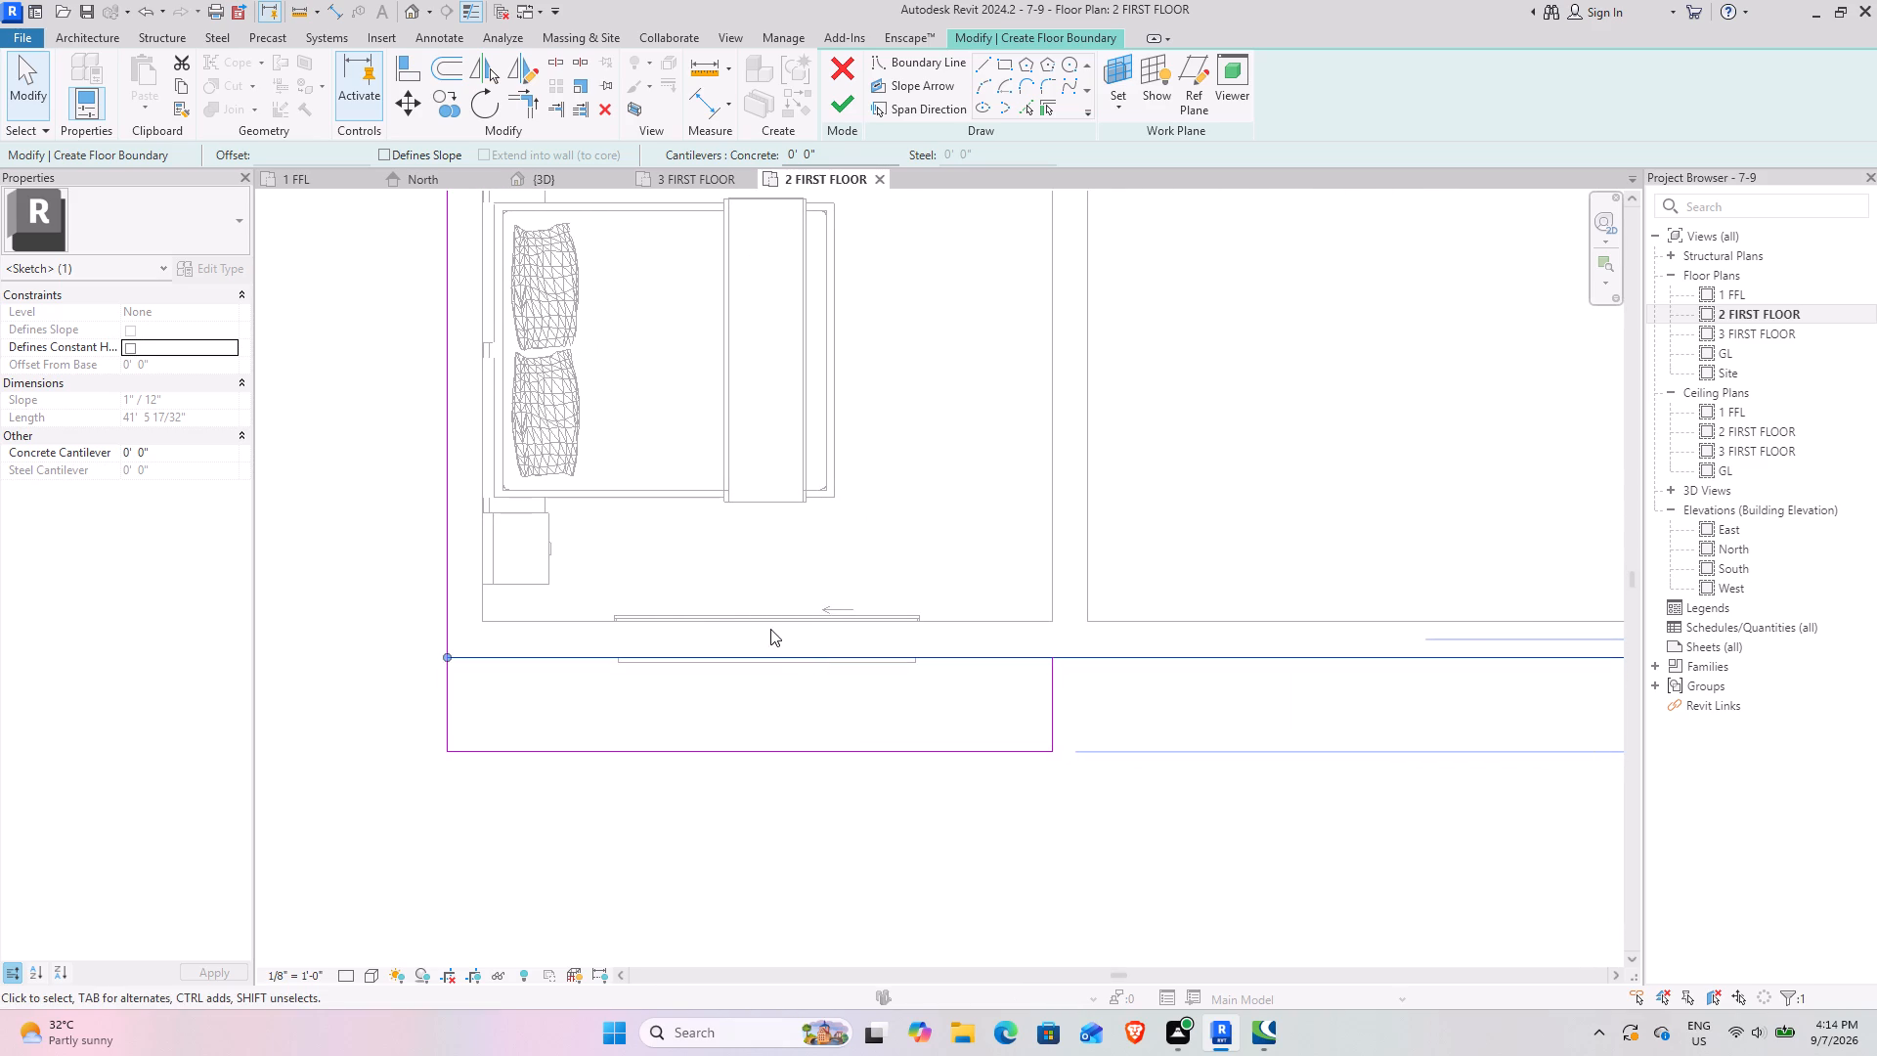
middle_click_drag(1026, 665, 825, 644)
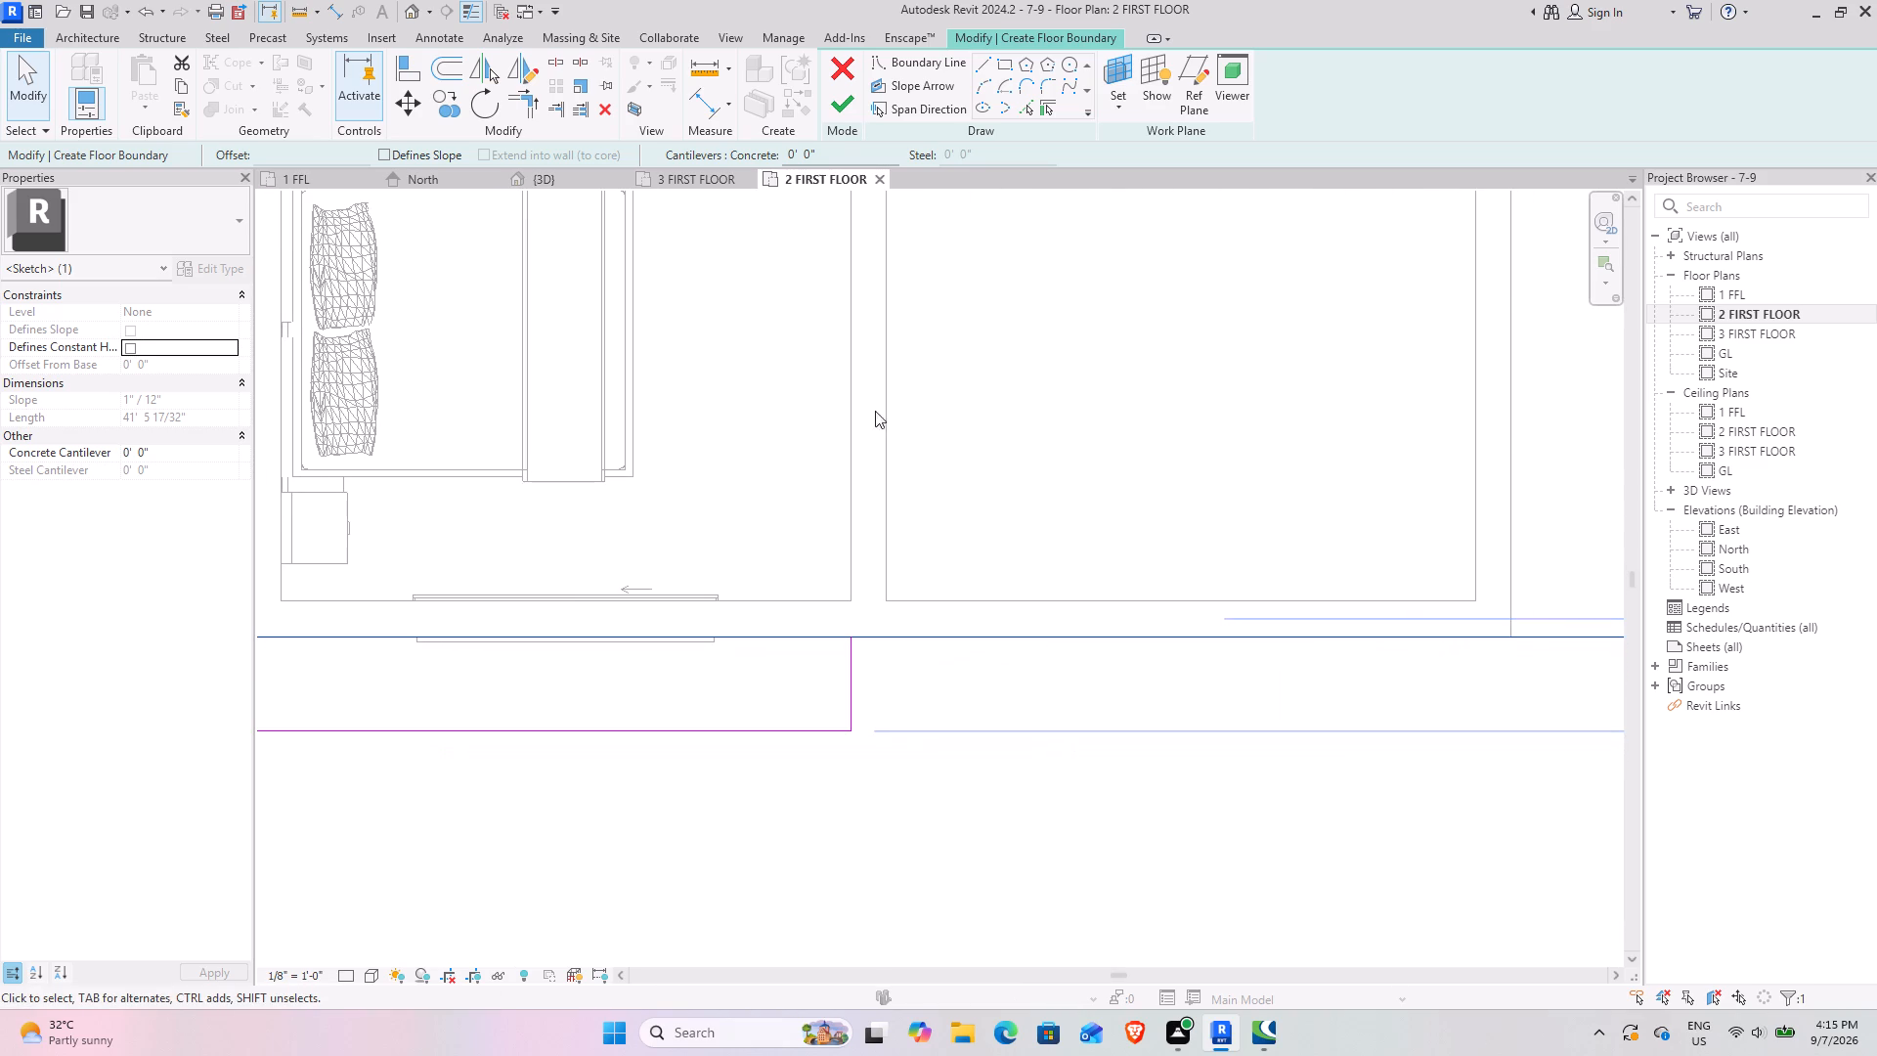
left_click(983, 60)
left_click(880, 639)
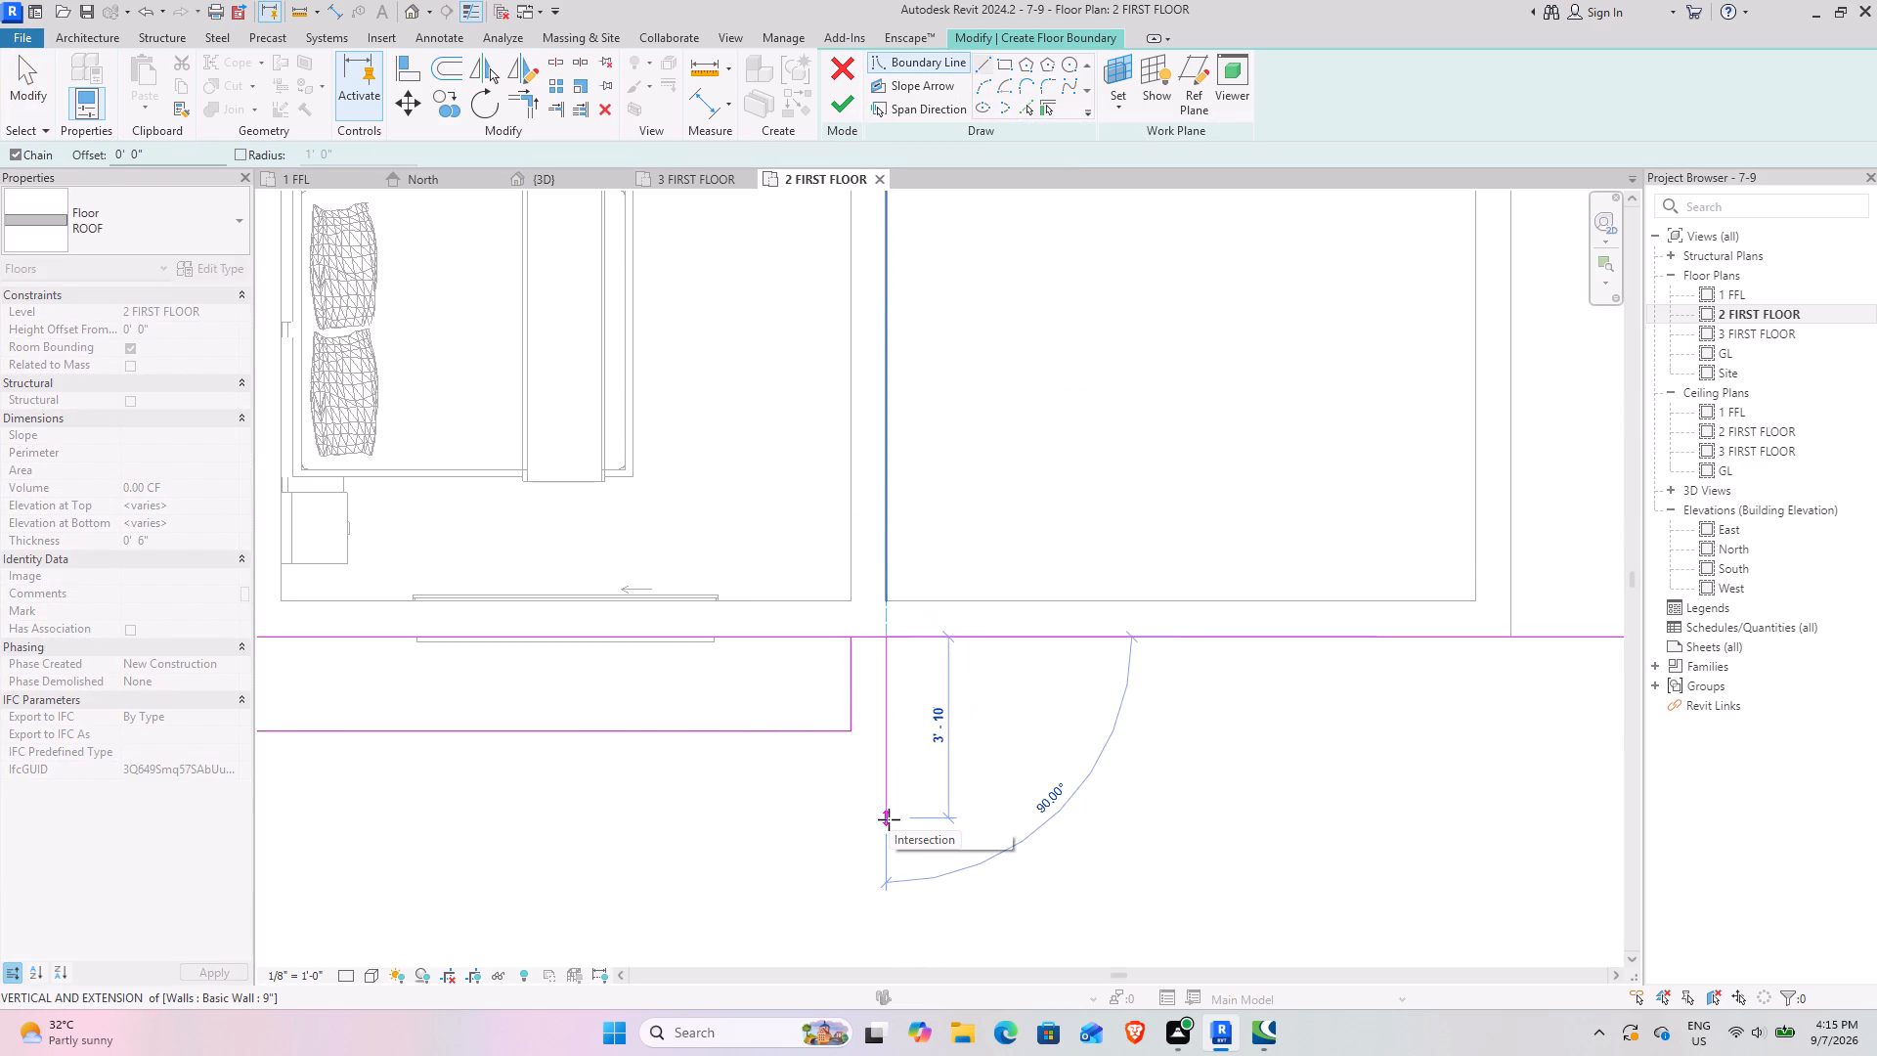
key("3")
key("Return")
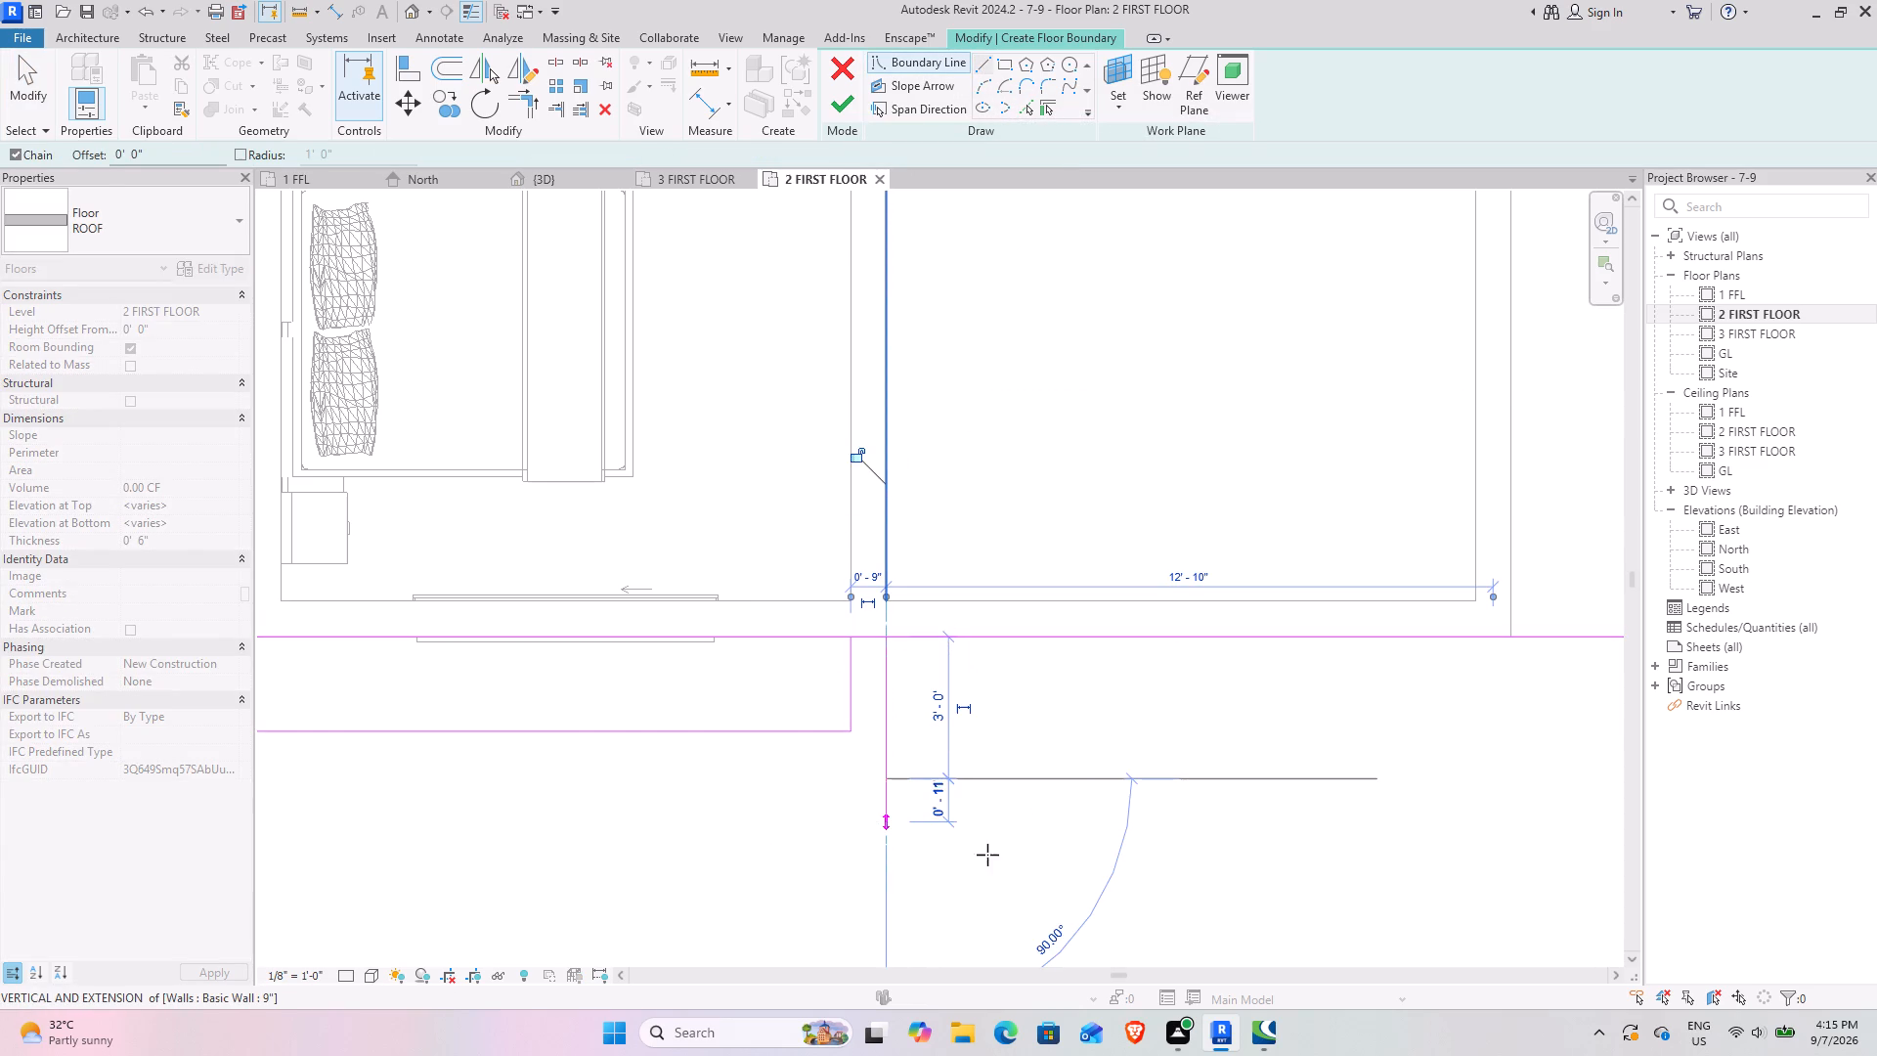
middle_click_drag(1406, 758, 1142, 758)
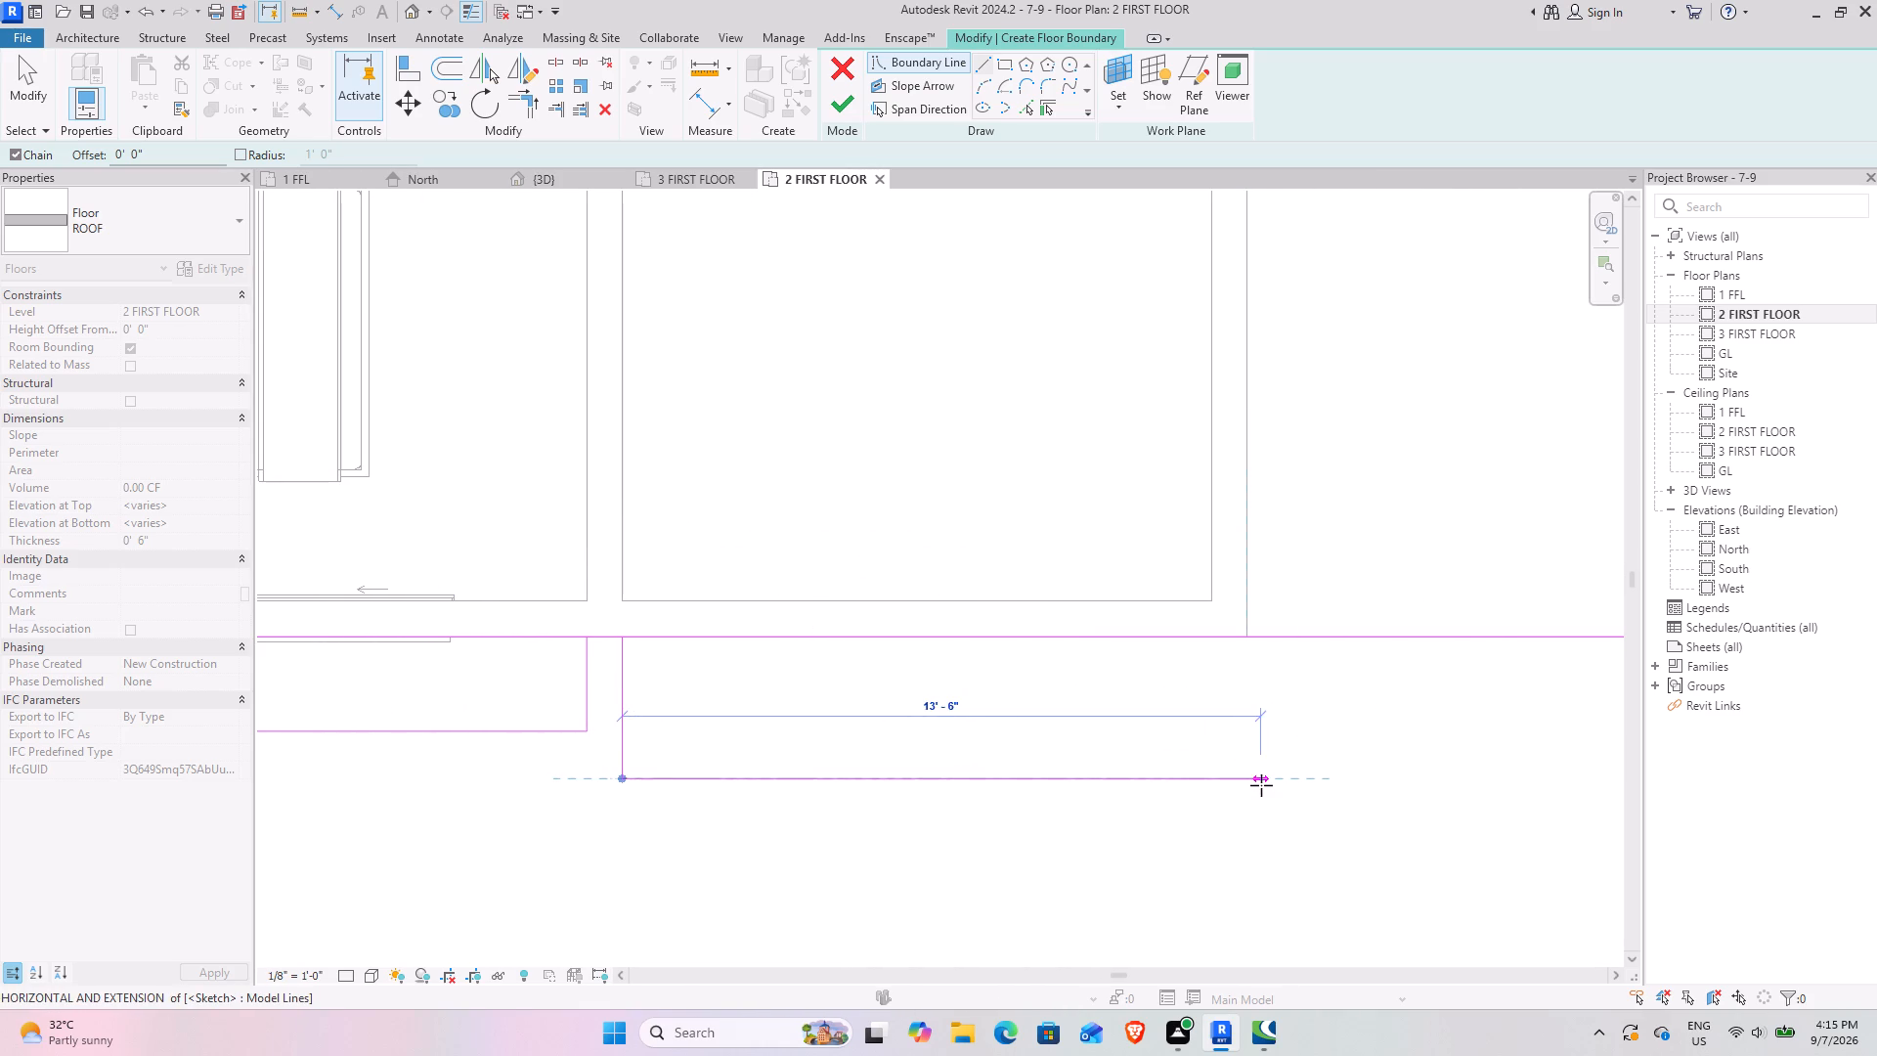
left_click(1251, 785)
left_click(1253, 644)
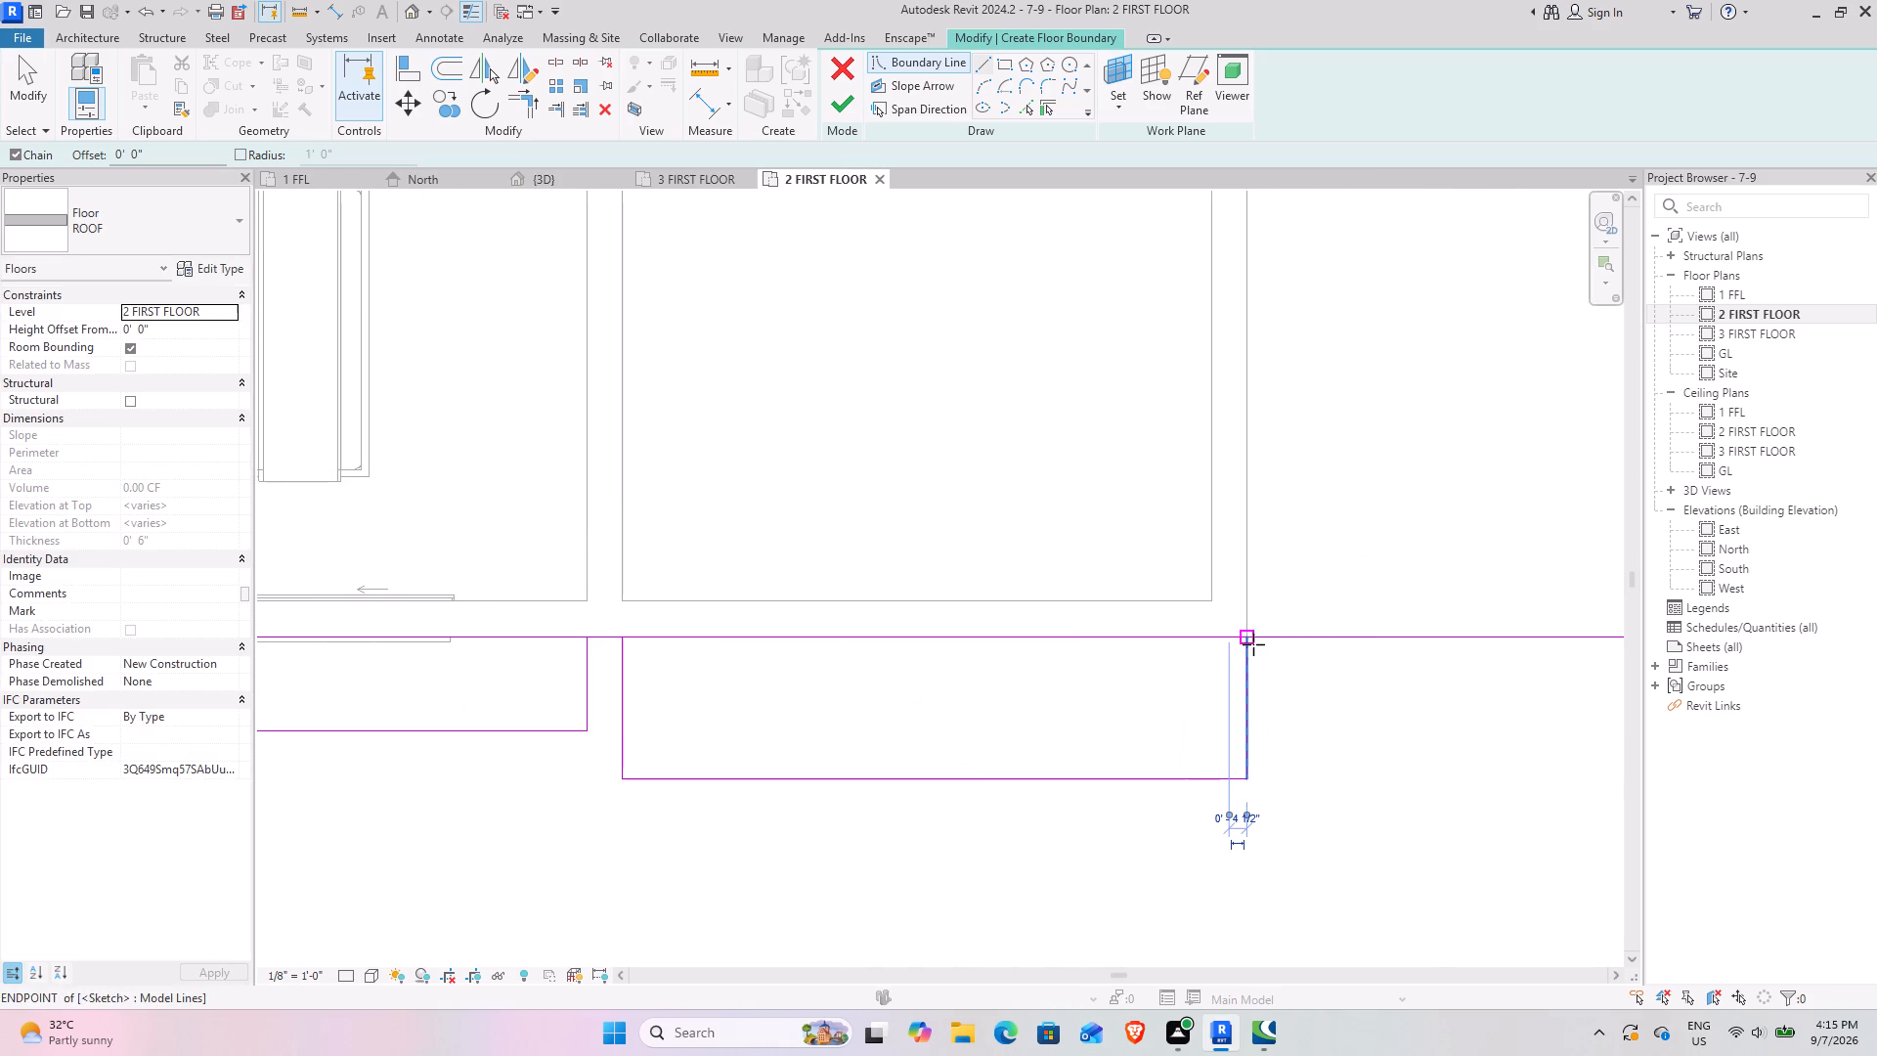
Split the straight front boundary line within each projection and trim its middle piece to the short gap between the two projections.
middle_click_drag(992, 724, 1200, 717)
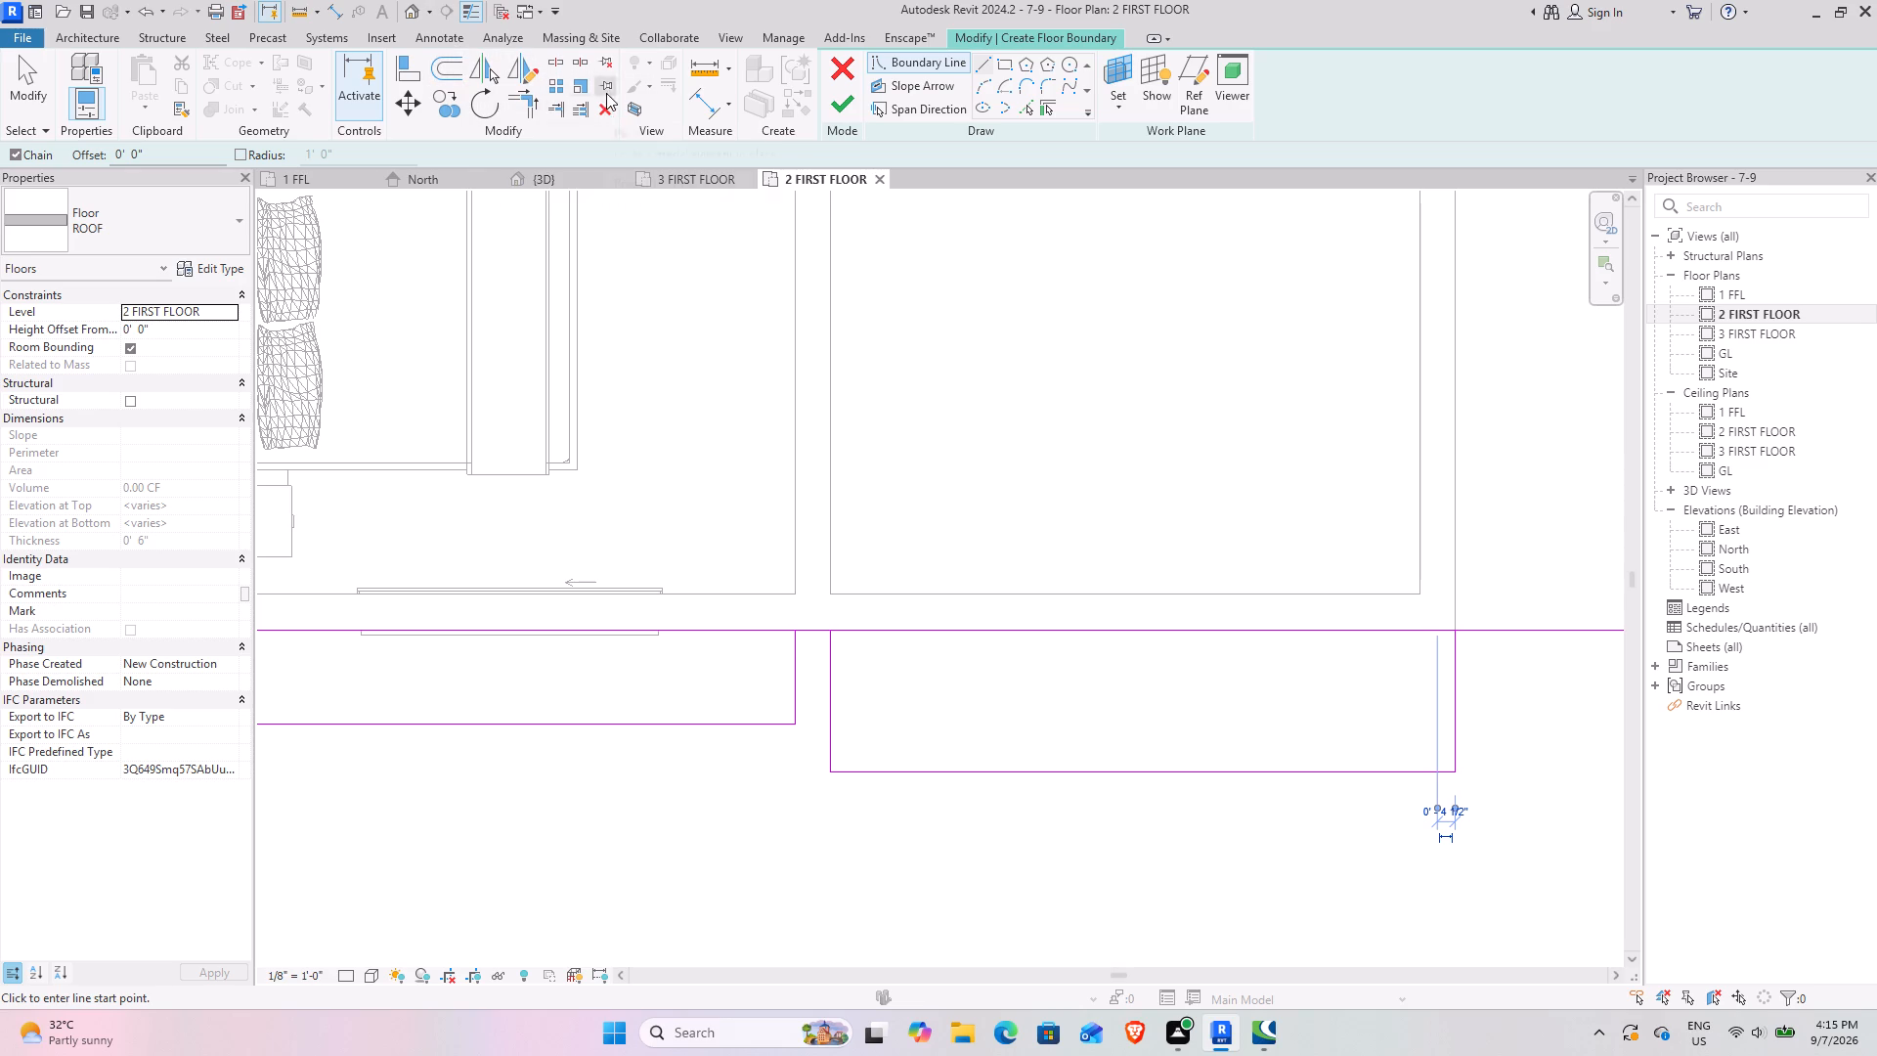
left_click(560, 71)
left_click(598, 623)
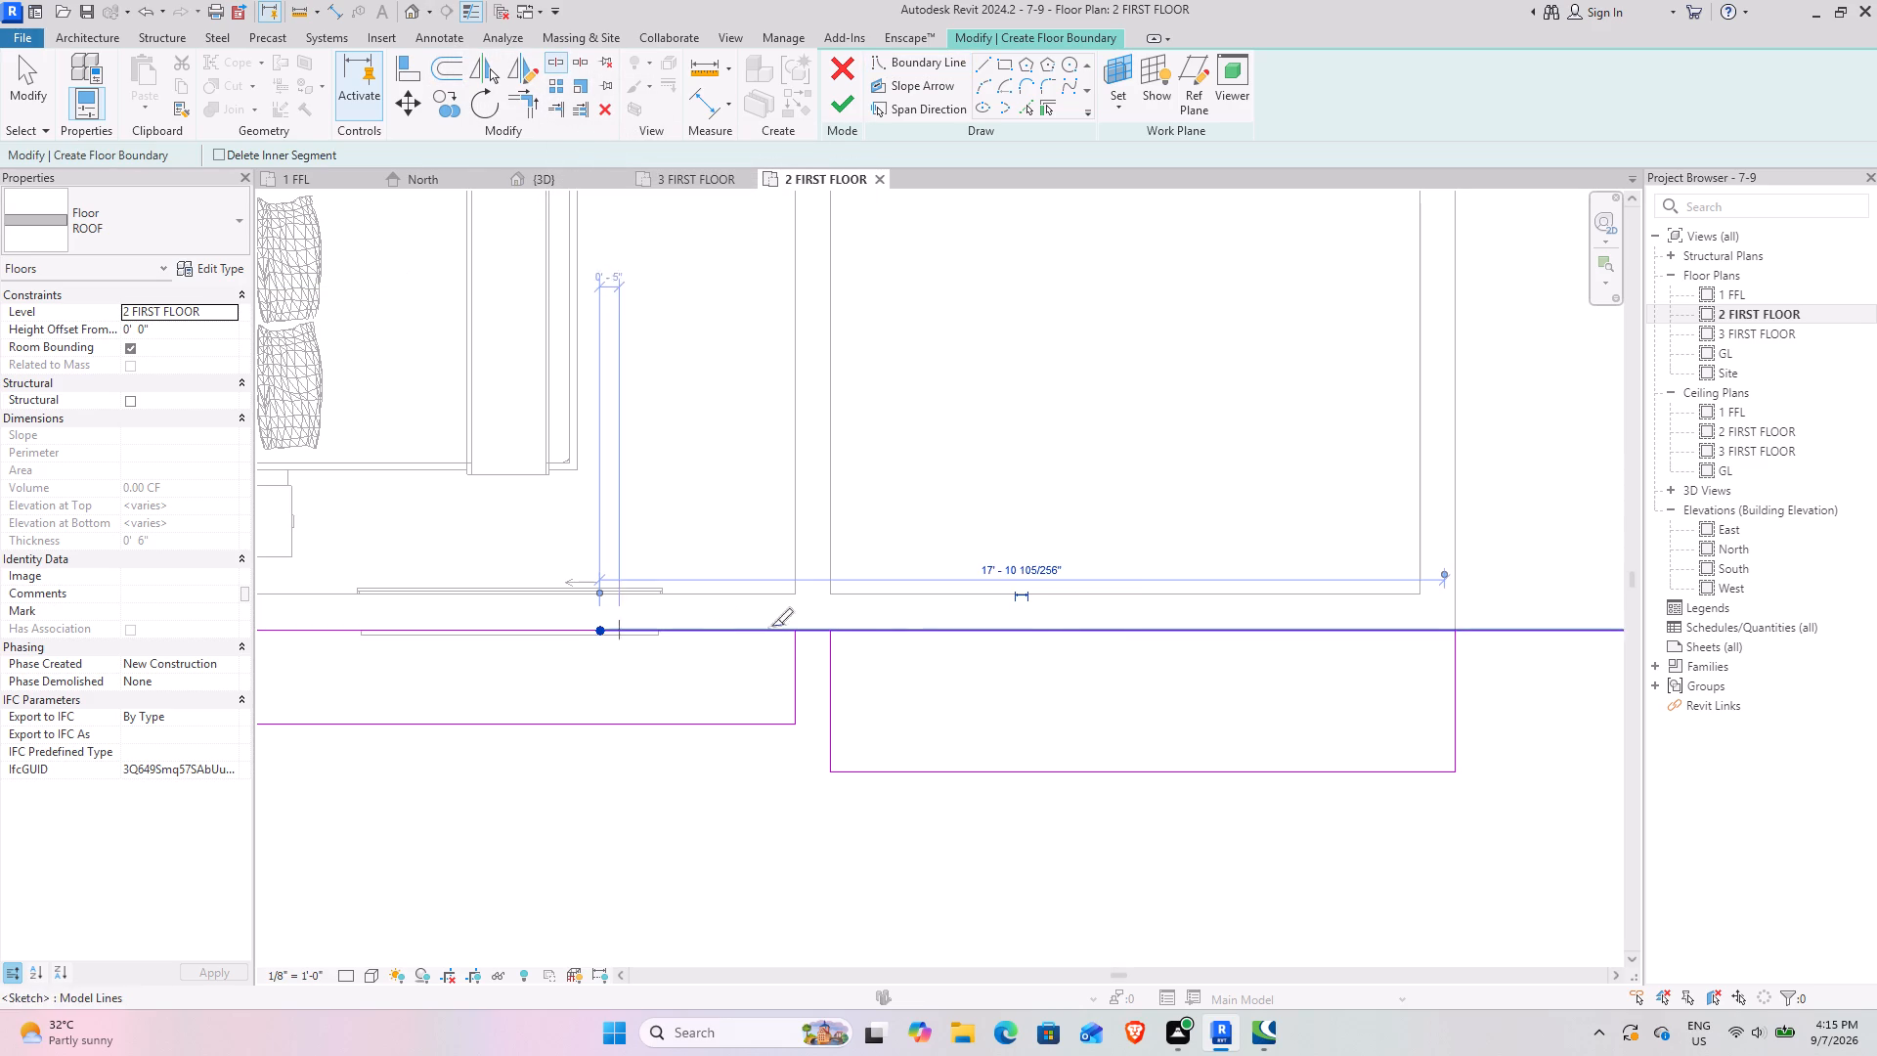
left_click(1143, 626)
left_click(524, 115)
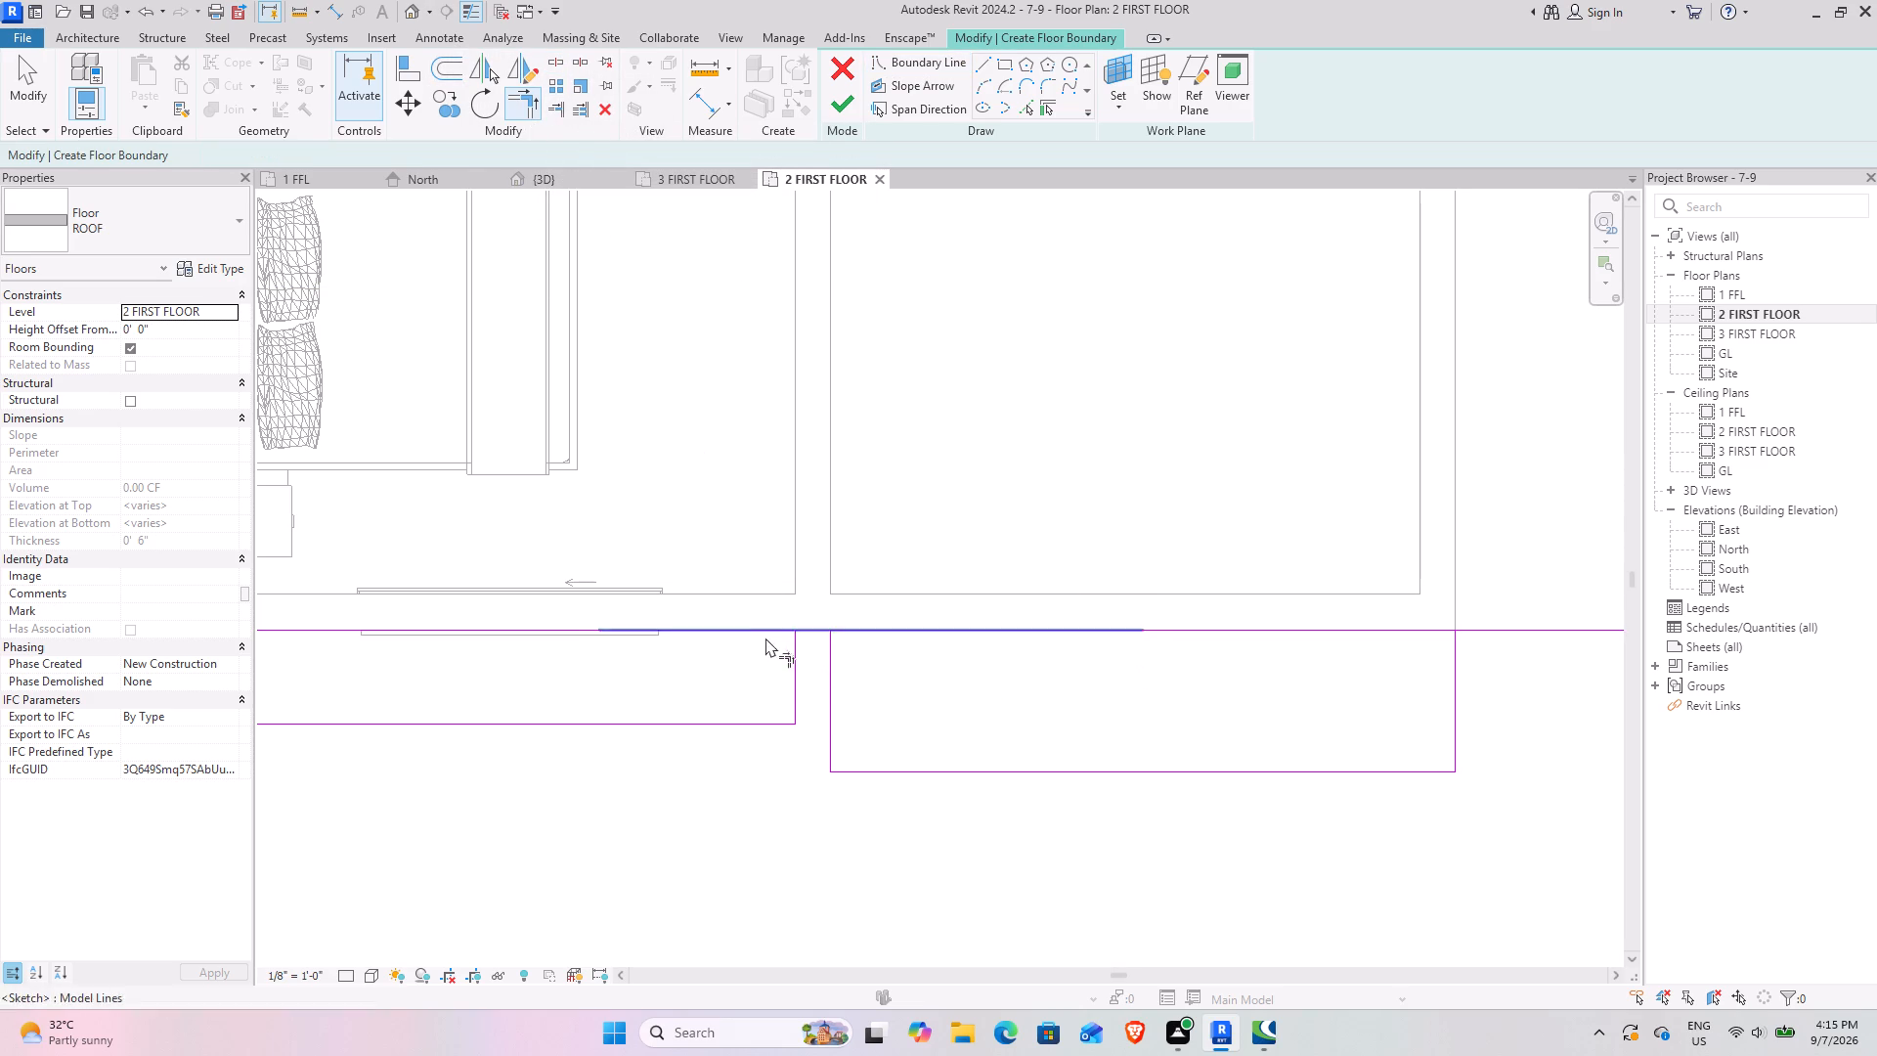
left_click(796, 660)
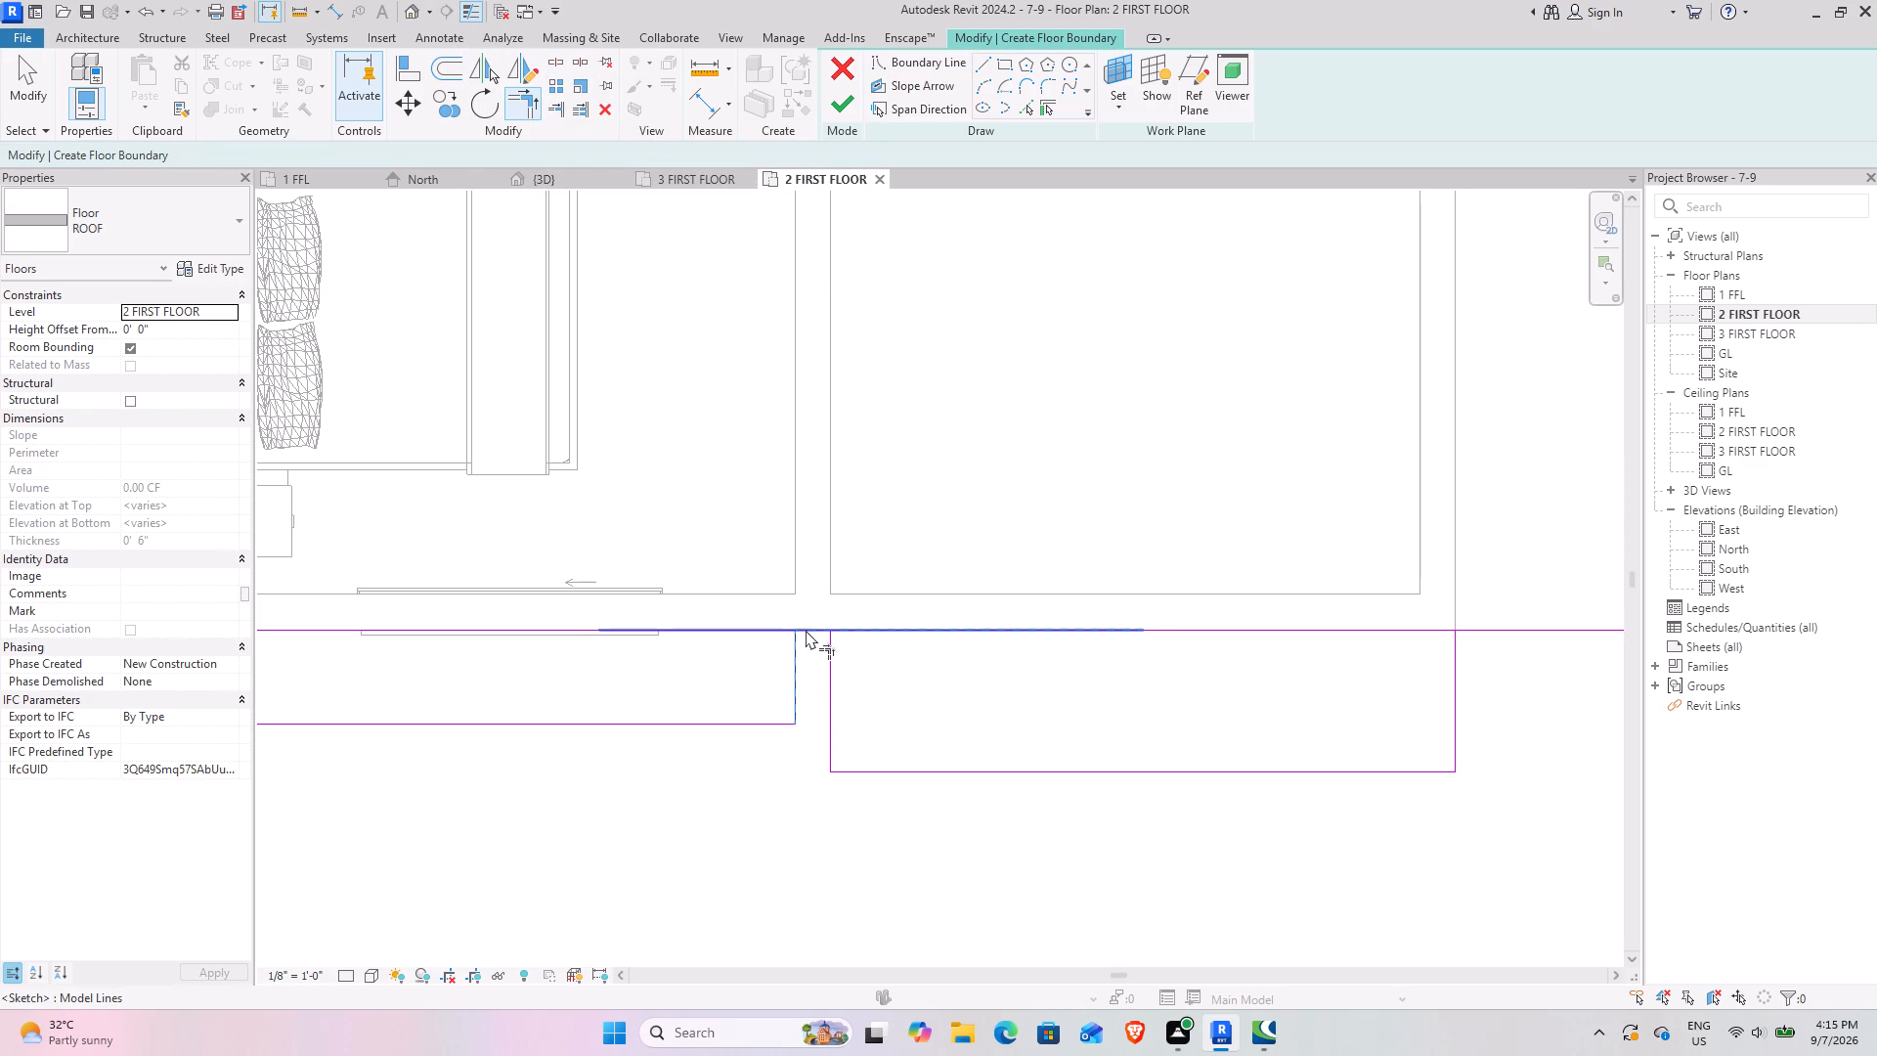
left_click(806, 630)
left_click(809, 628)
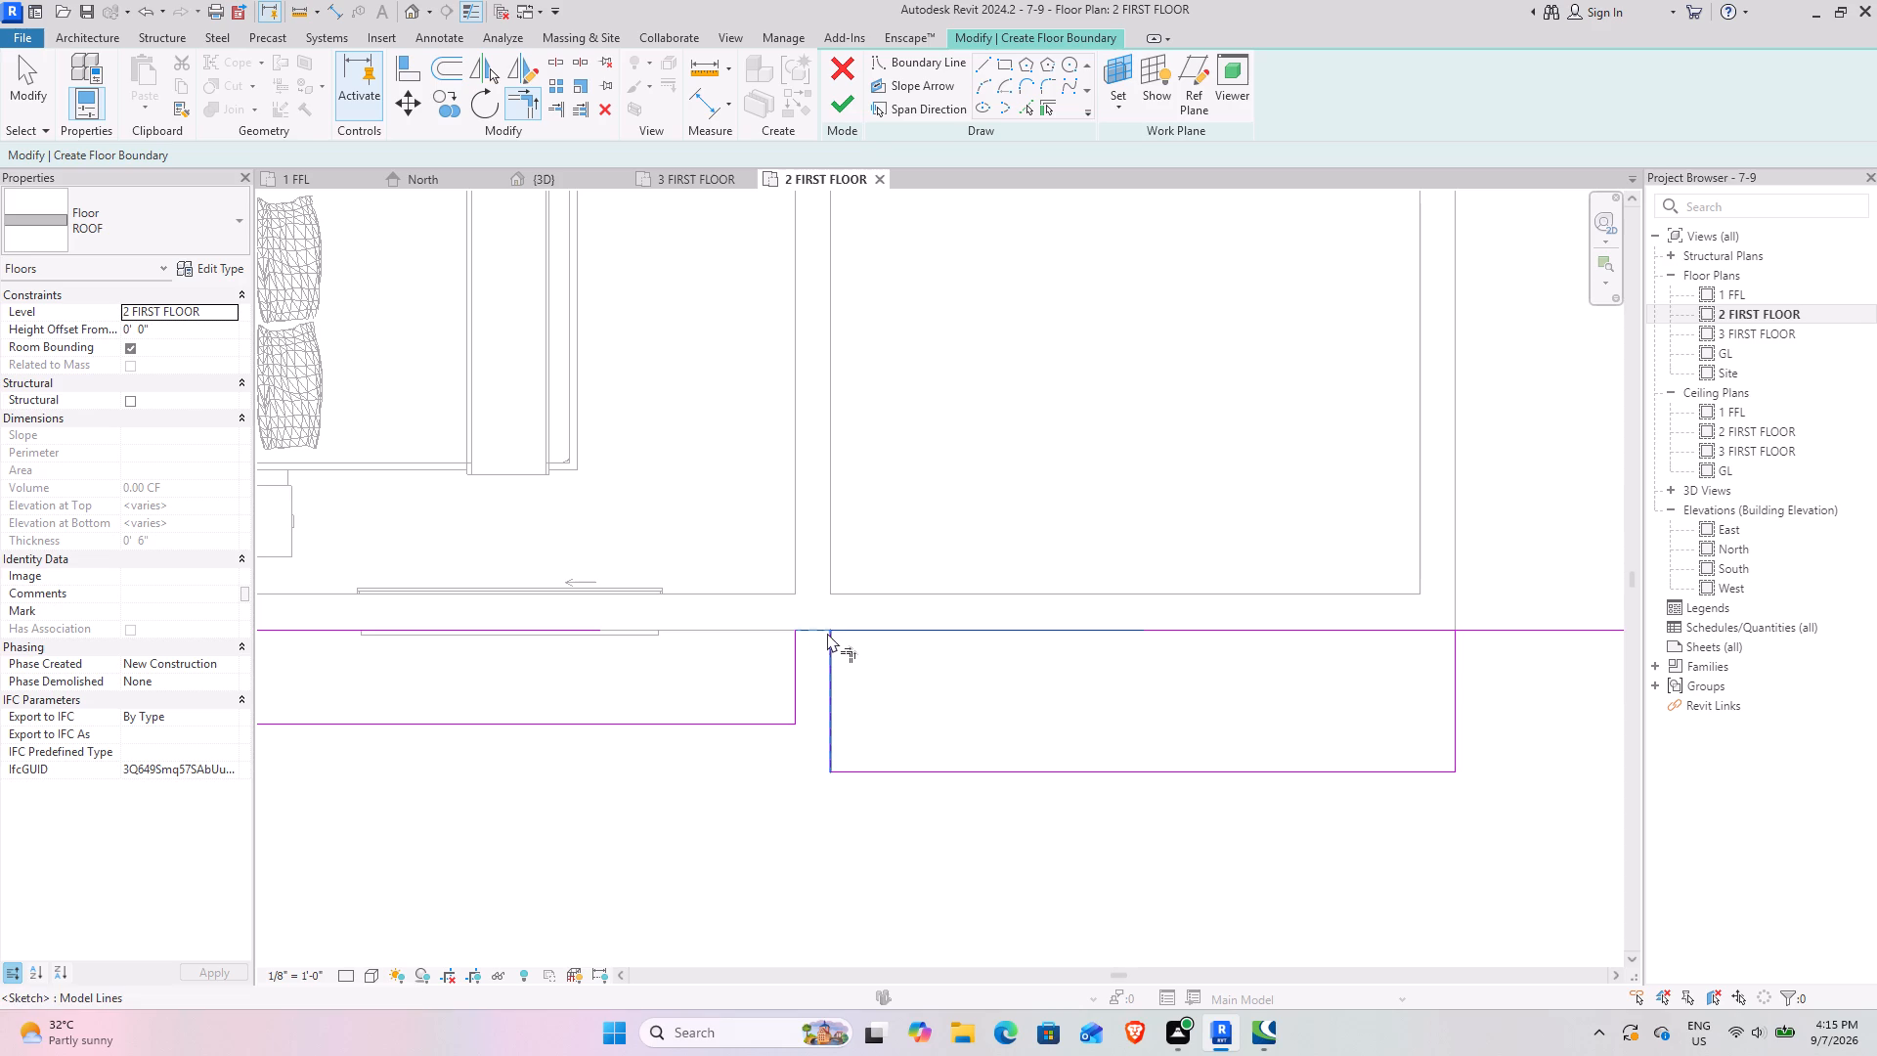
left_click(831, 637)
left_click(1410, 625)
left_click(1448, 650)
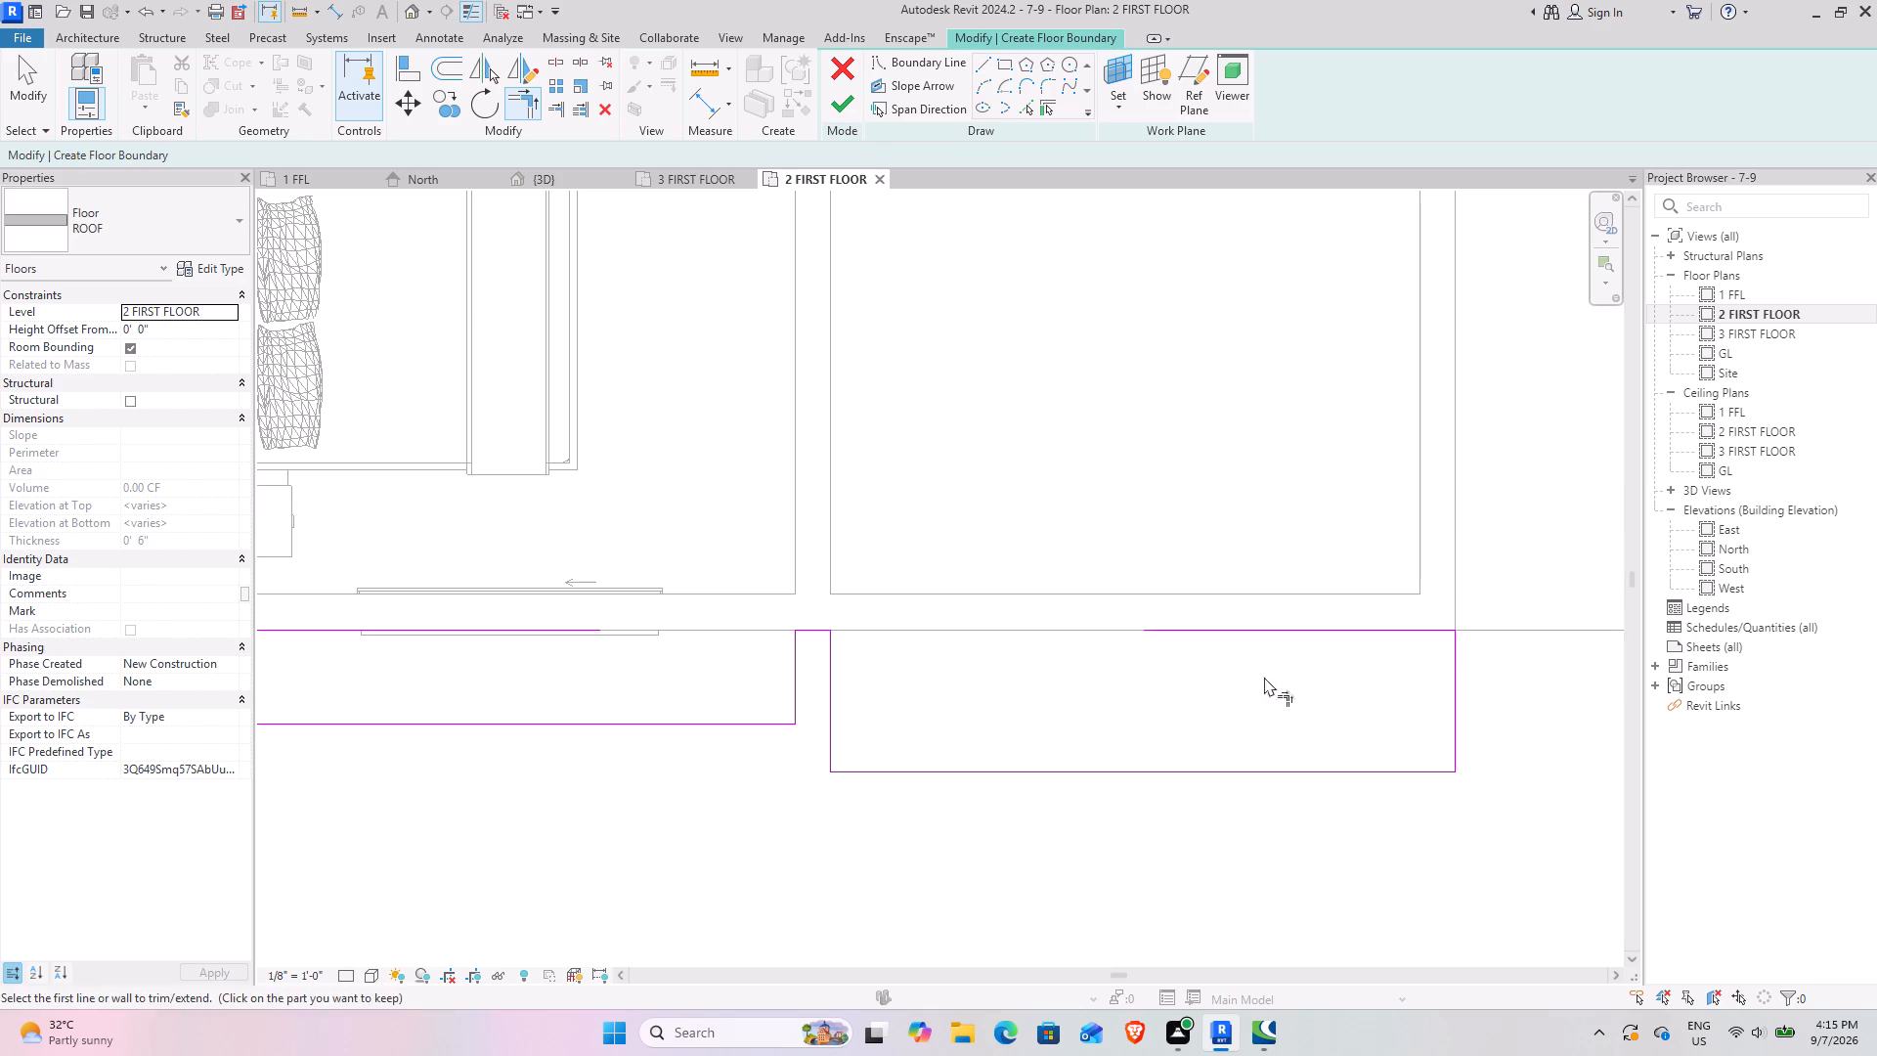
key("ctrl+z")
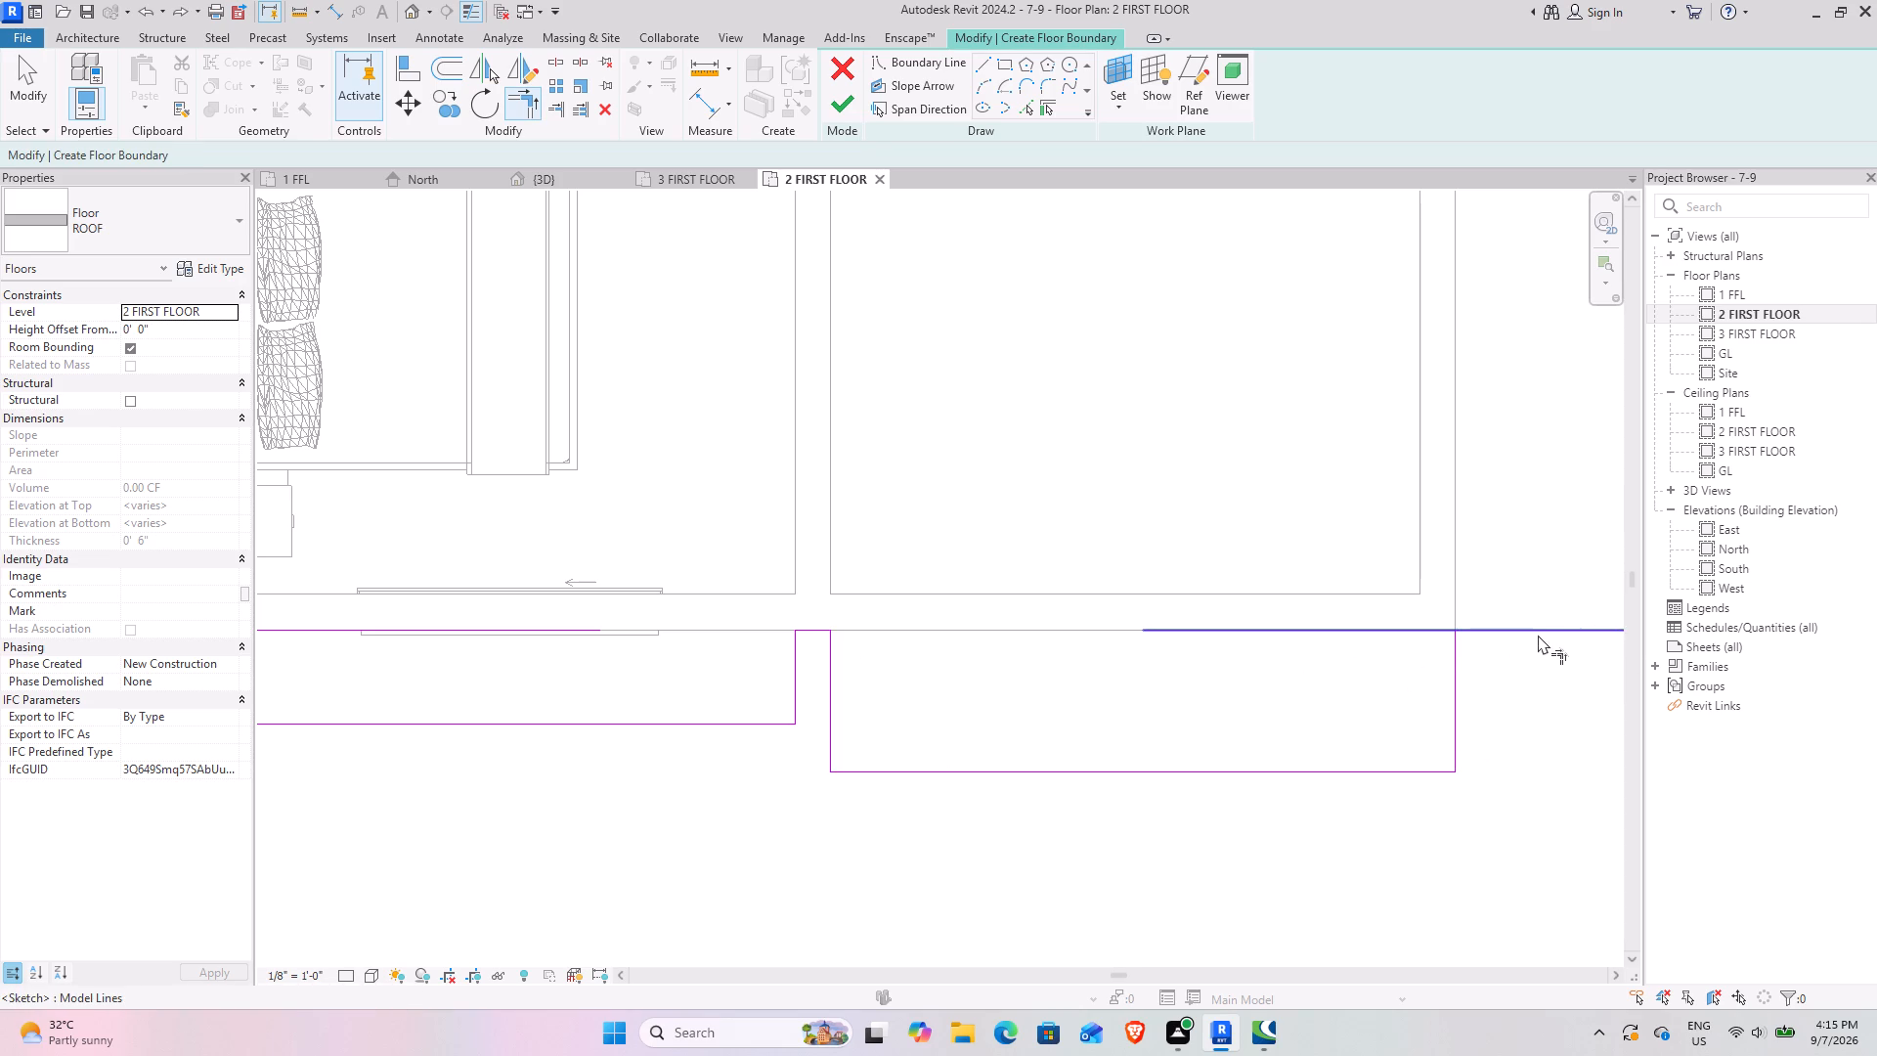
Trim the porch-side front boundary line to the drawing room projection's side line, keeping the part along the porch.
left_click(1538, 635)
left_click(1453, 657)
middle_click_drag(910, 700, 1397, 678)
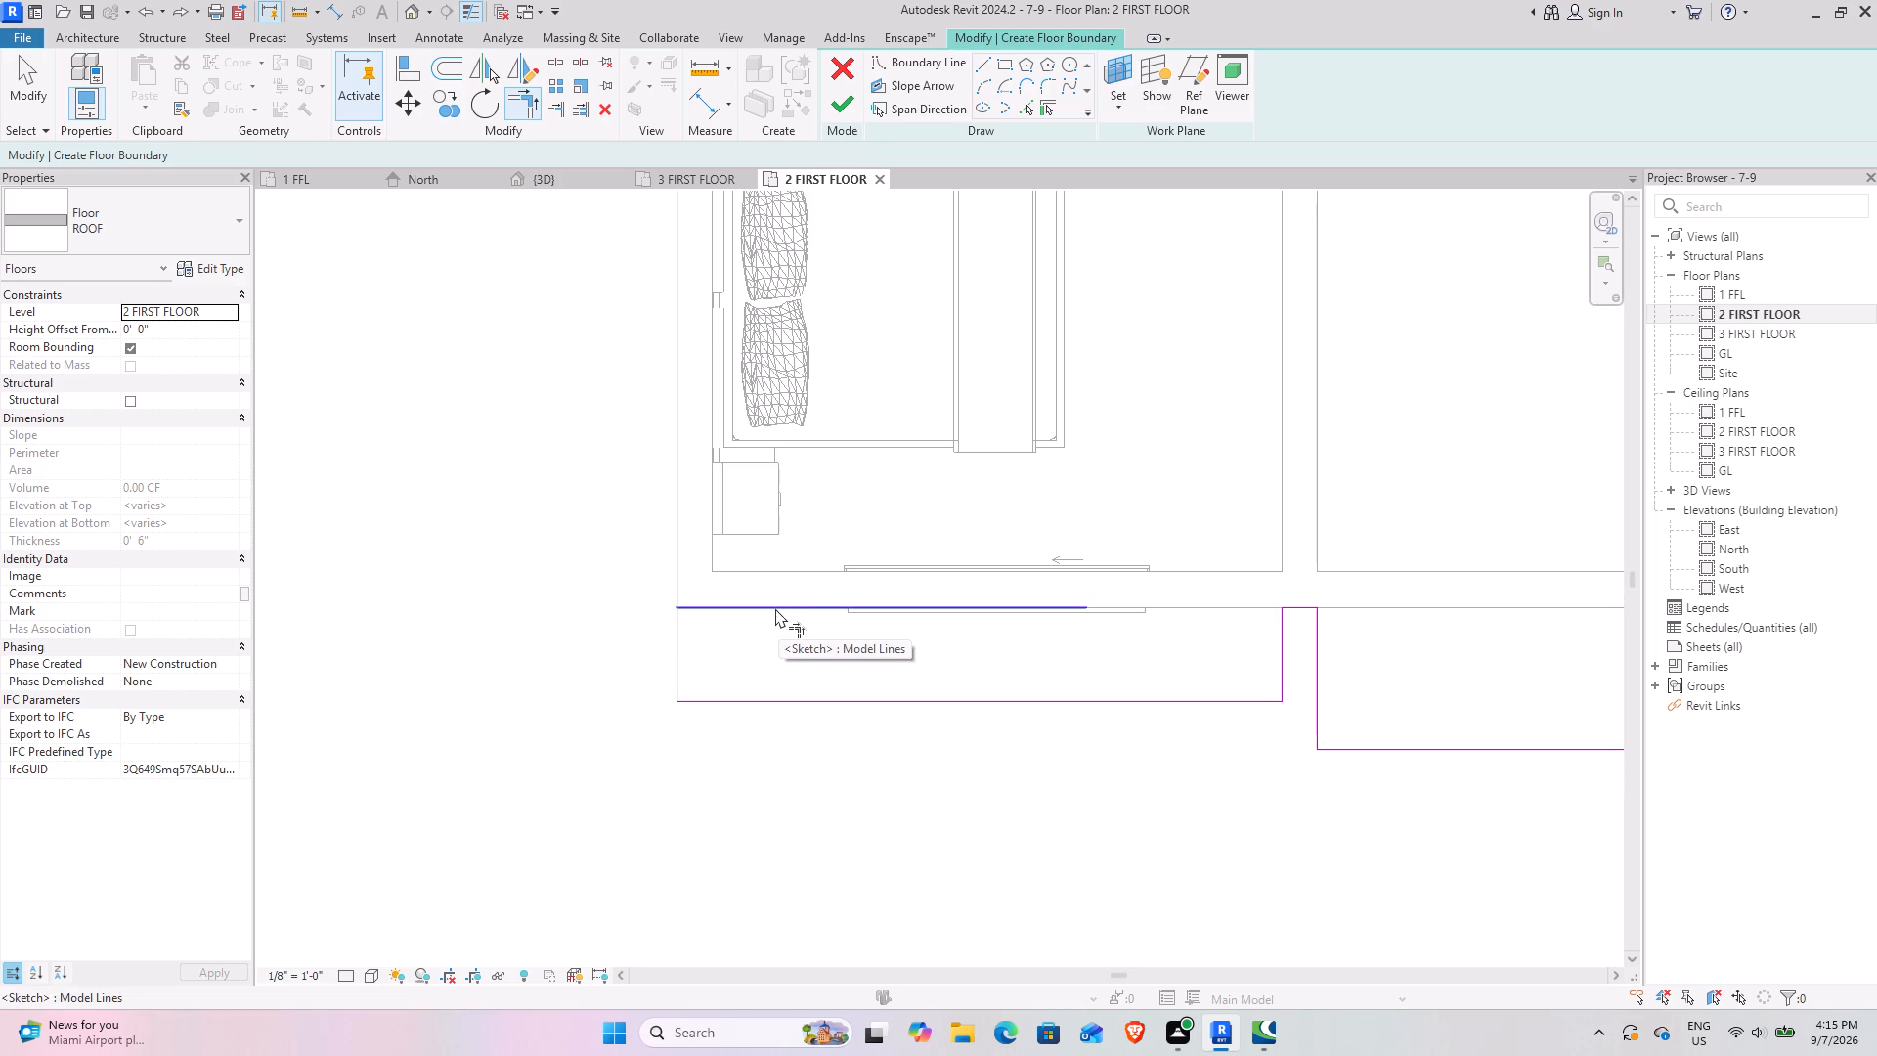
key("Escape")
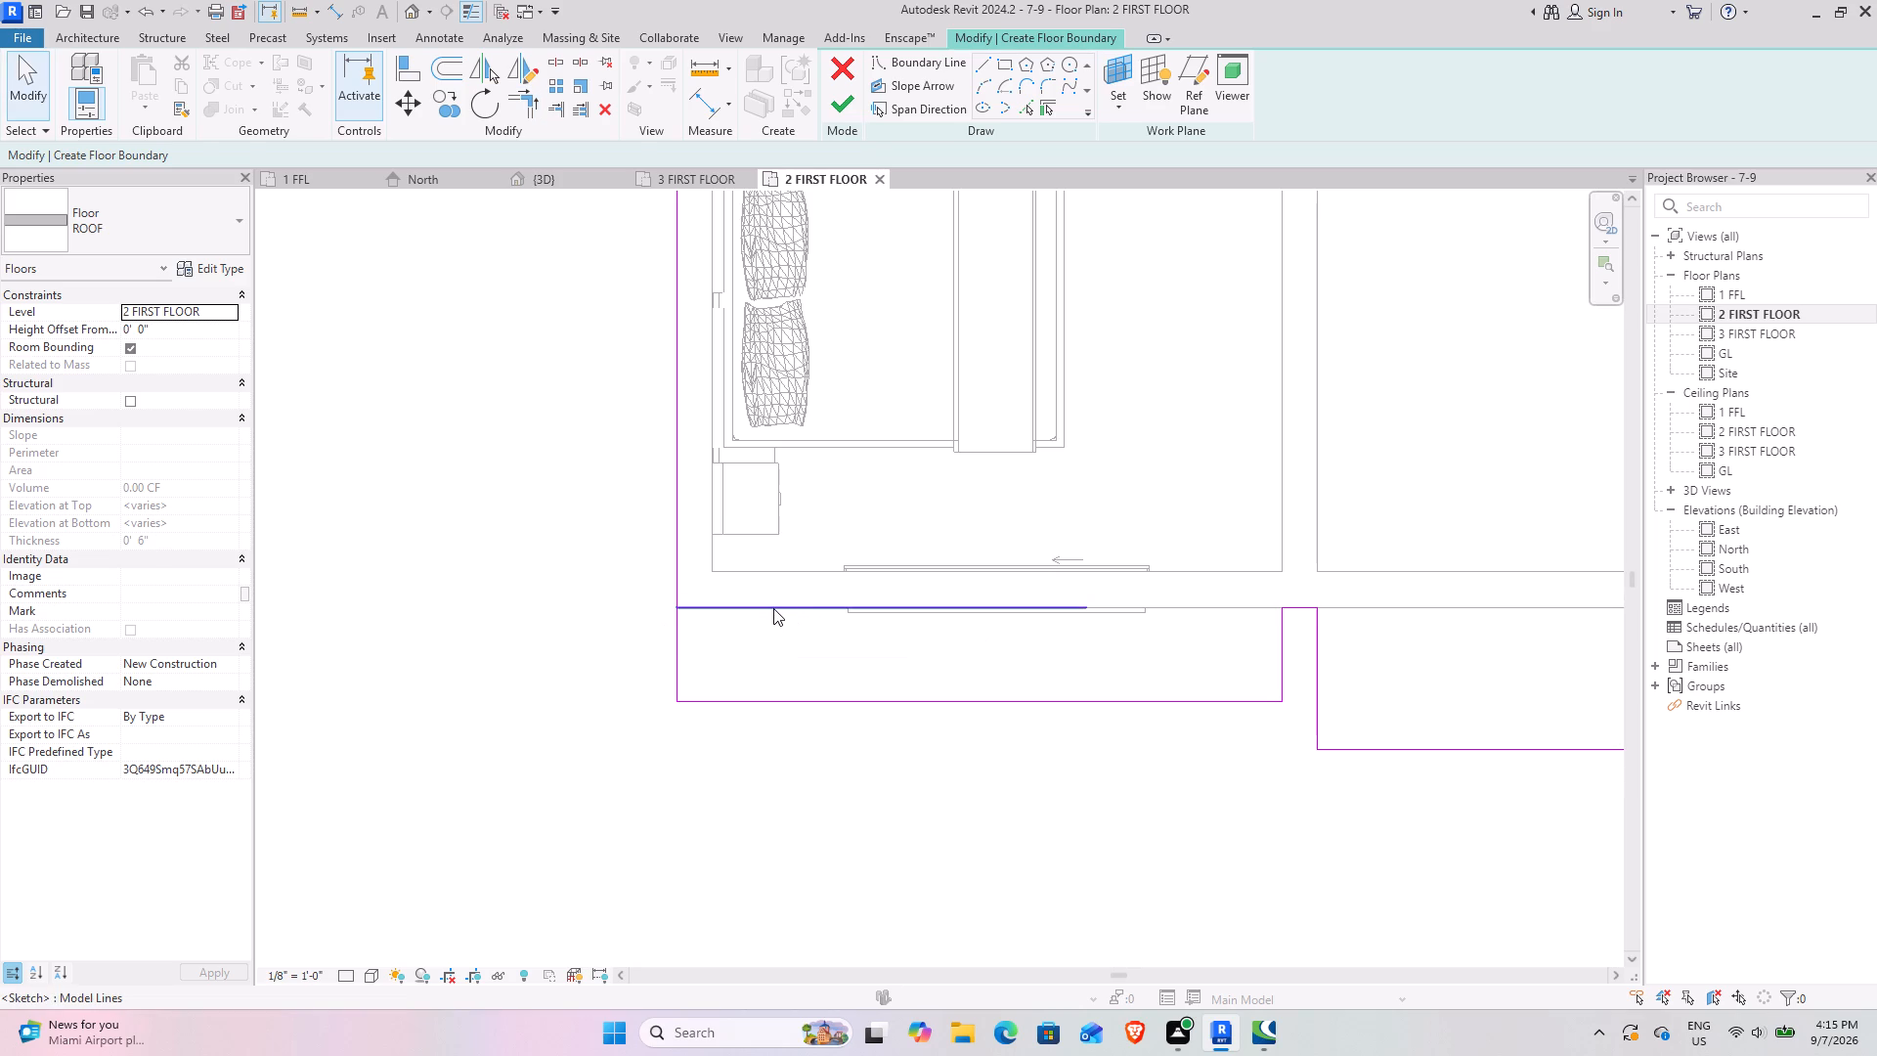
key("Escape")
Delete the leftover front boundary segment along the bedroom wall behind the 2' projection.
left_click(777, 610)
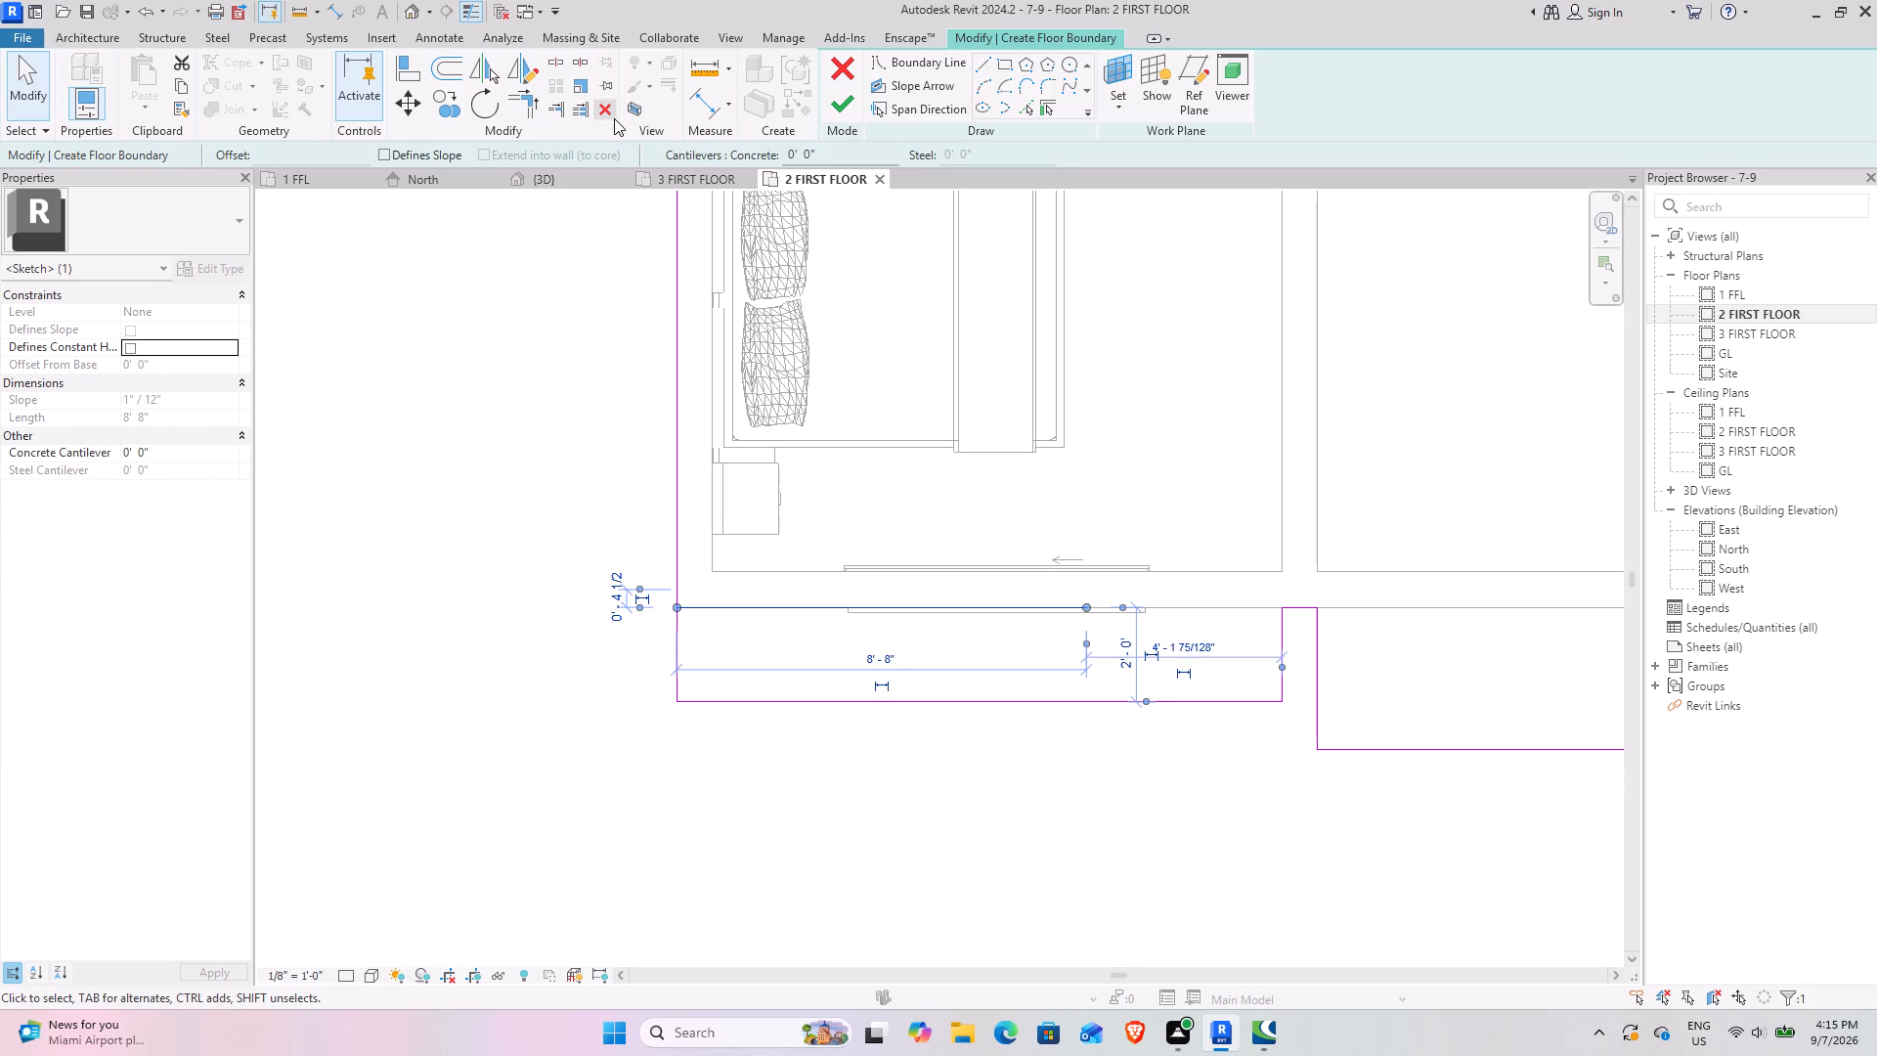
left_click(614, 118)
Finish the ROOF floor sketch without attaching the walls to its bottom.
scroll(1107, 649, "down", 3)
middle_click_drag(1221, 652, 619, 654)
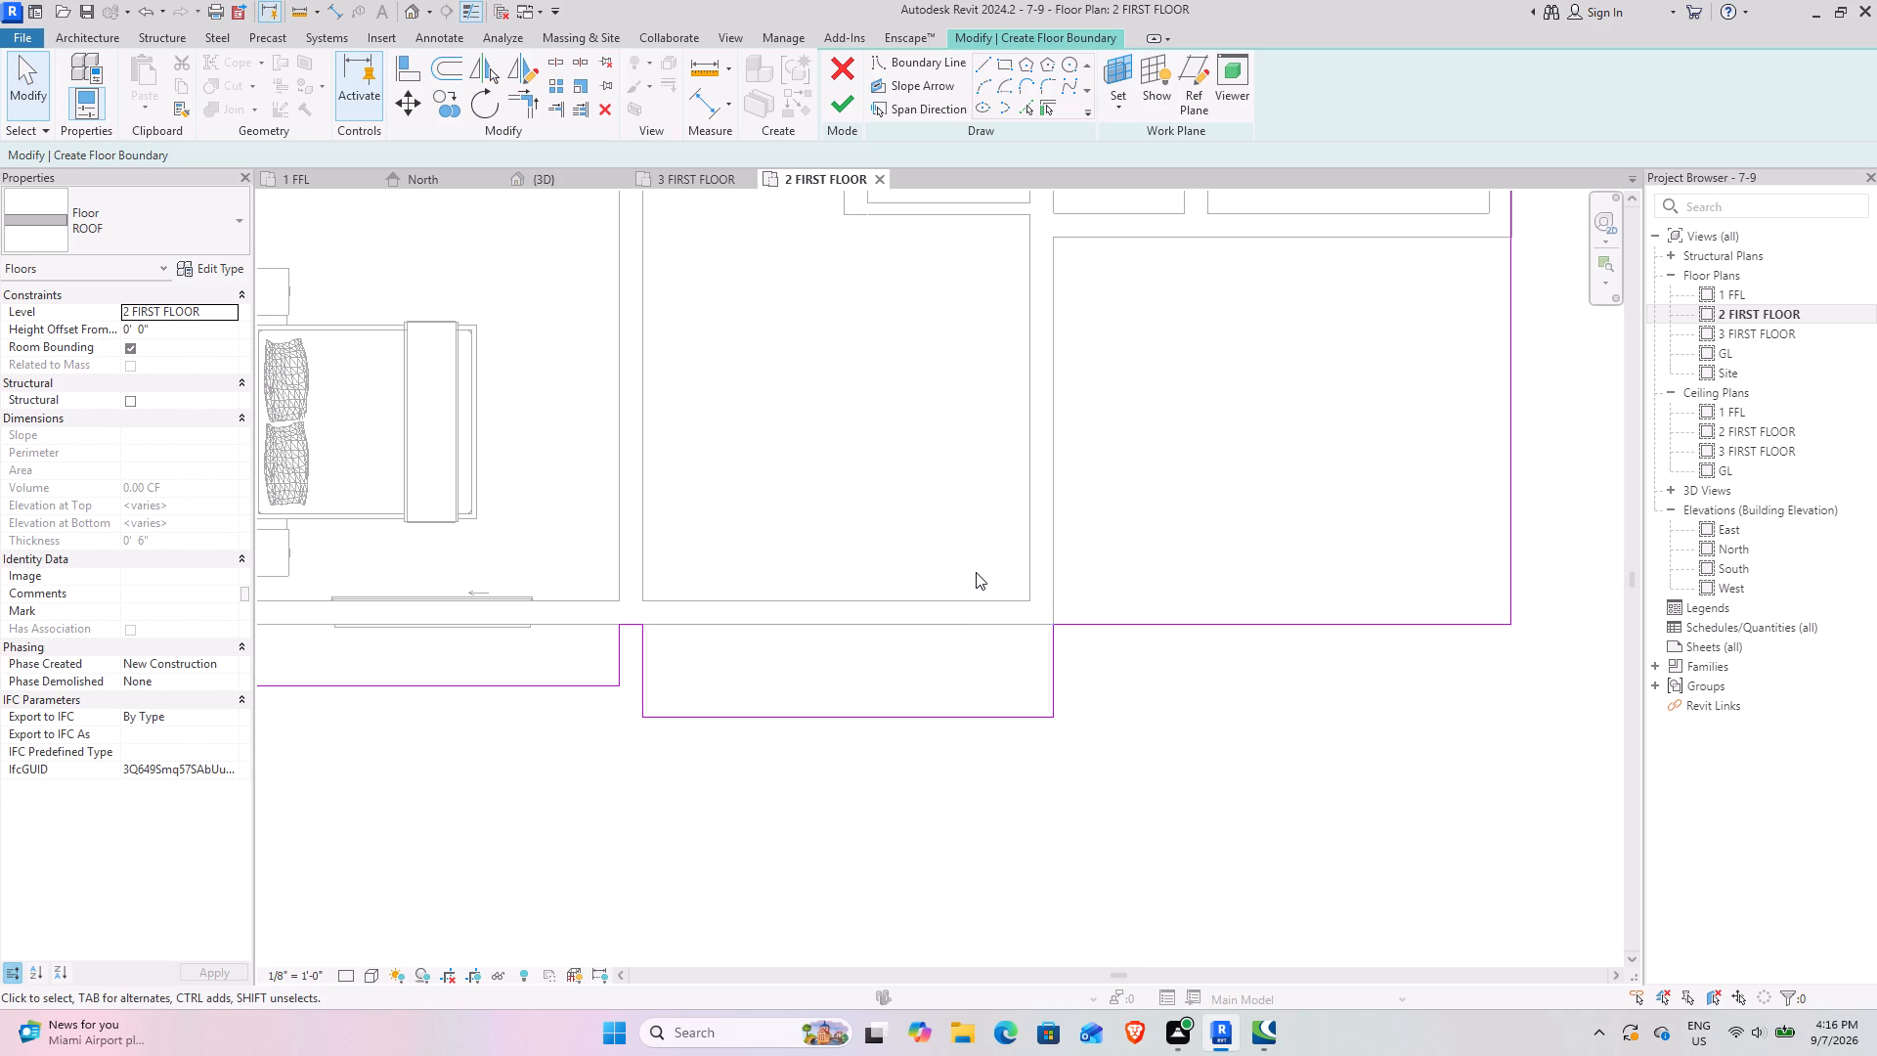
left_click(847, 99)
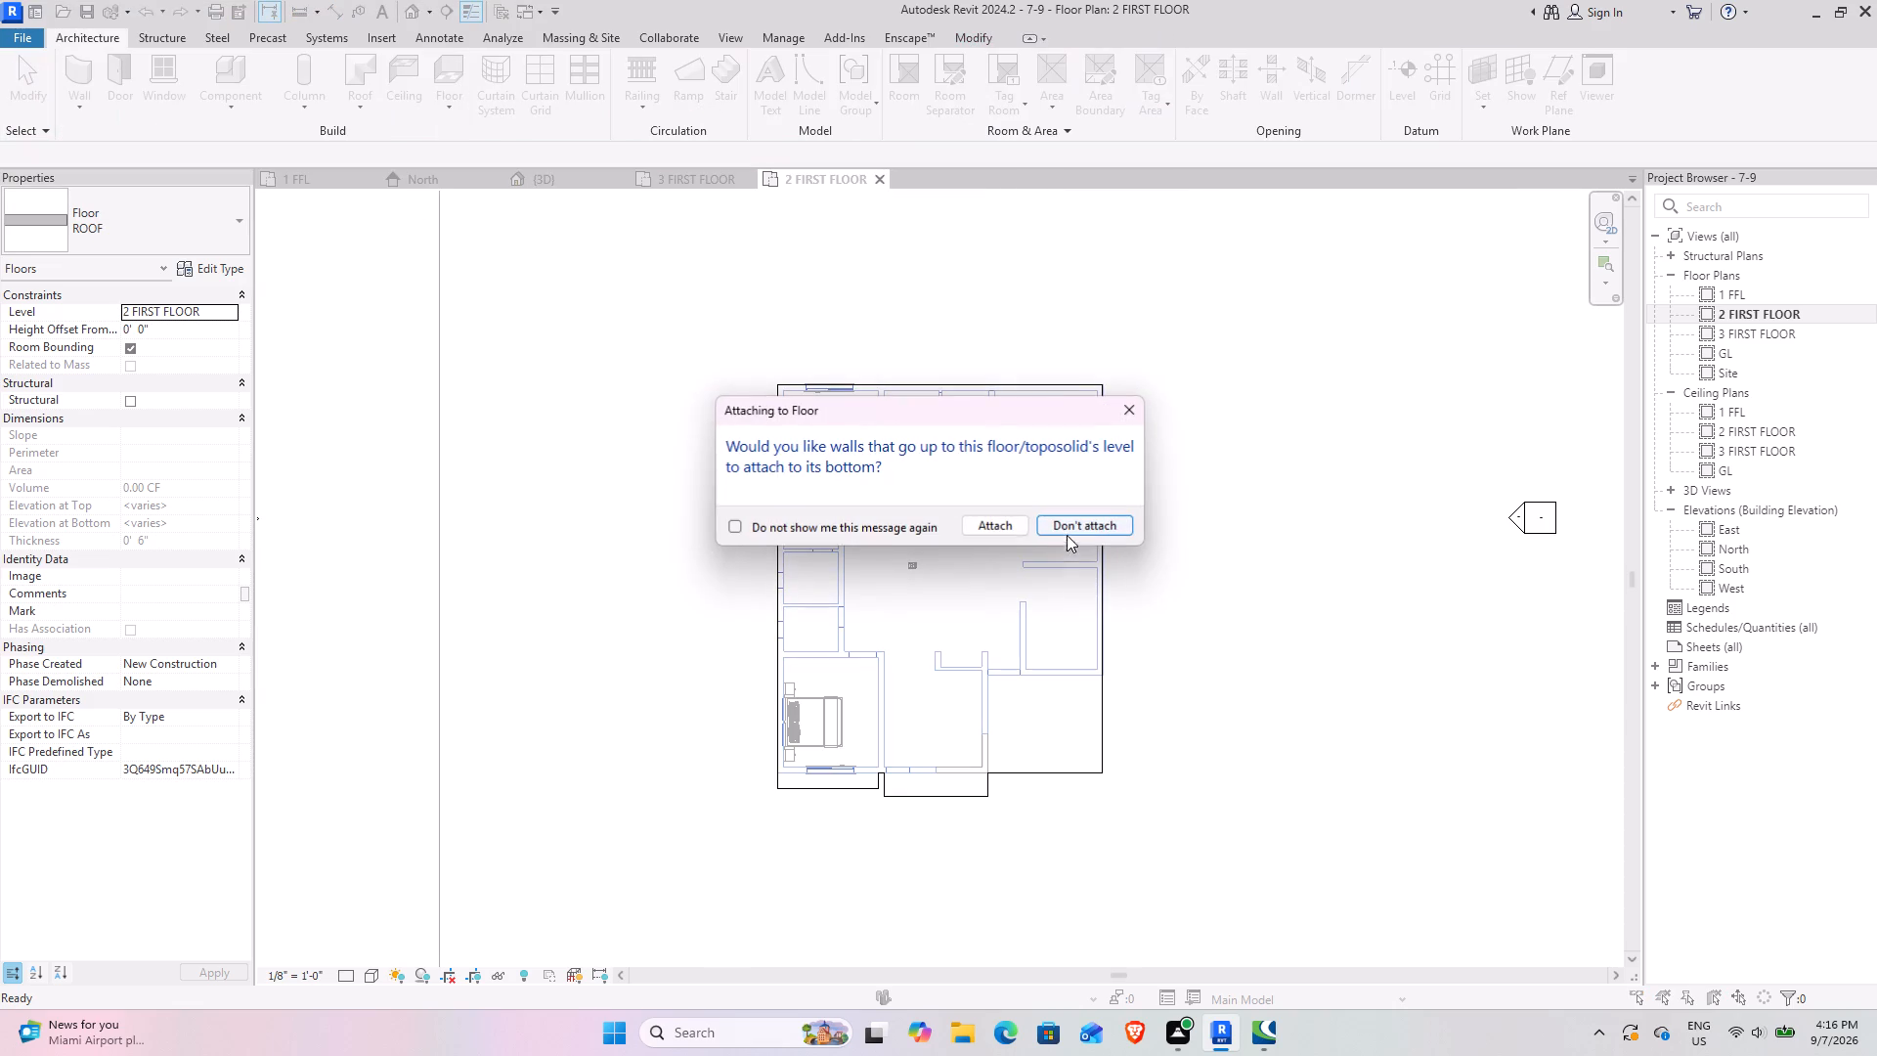
left_click(1099, 520)
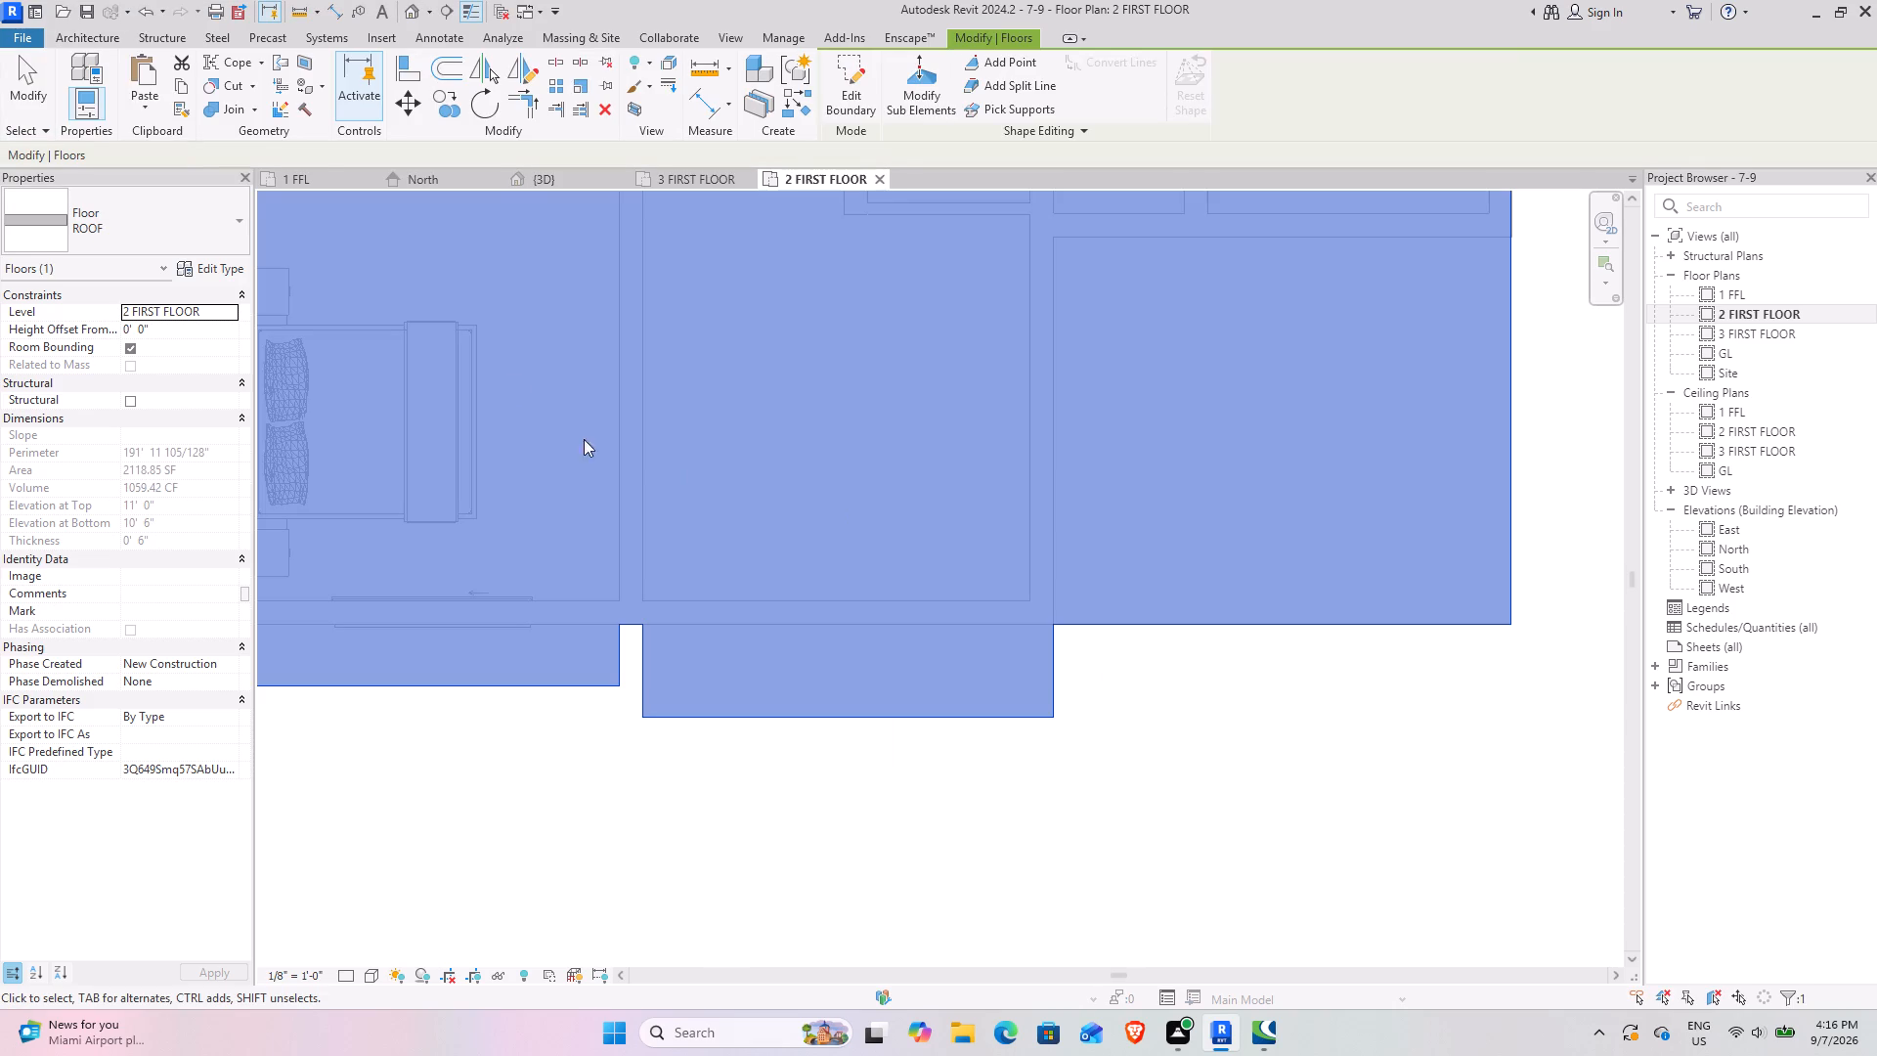
Inspect the new roof slab and its front projections in the 3D view.
double_click(551, 167)
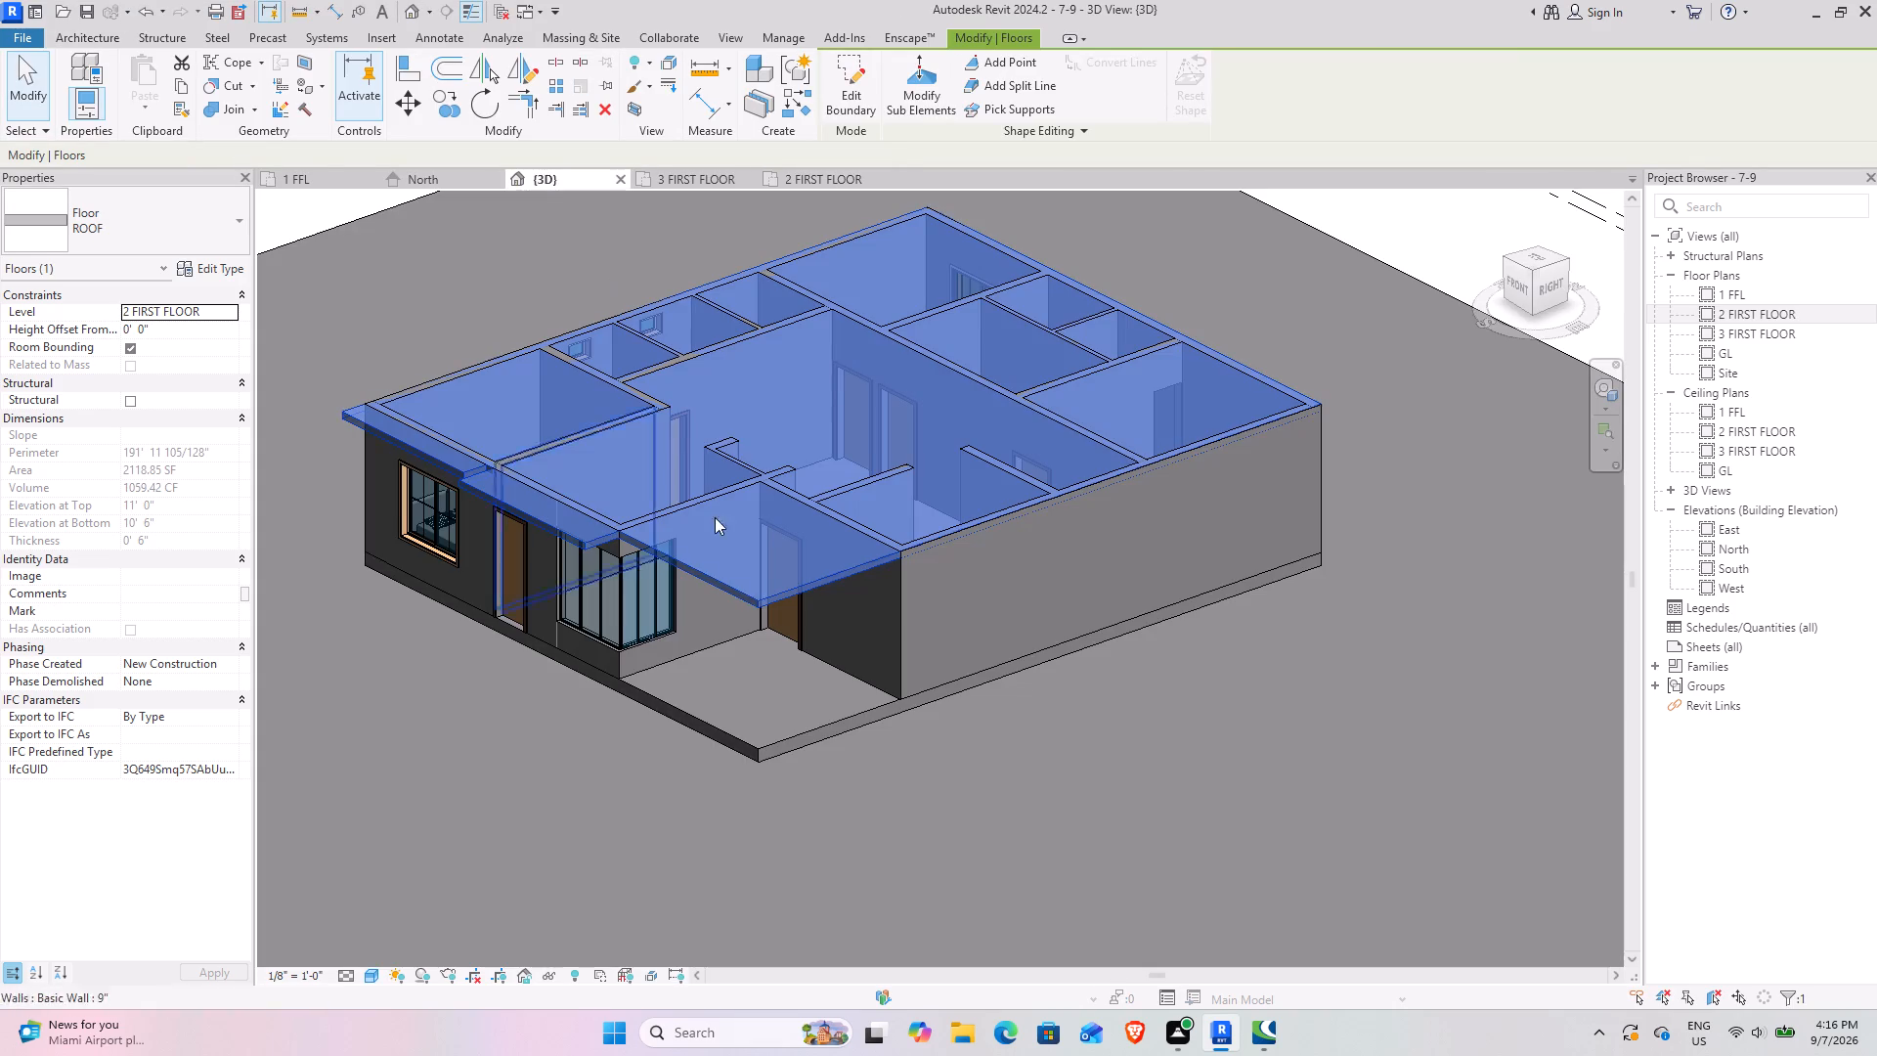
left_click(956, 831)
middle_click_drag(884, 805, 1076, 618, "shift")
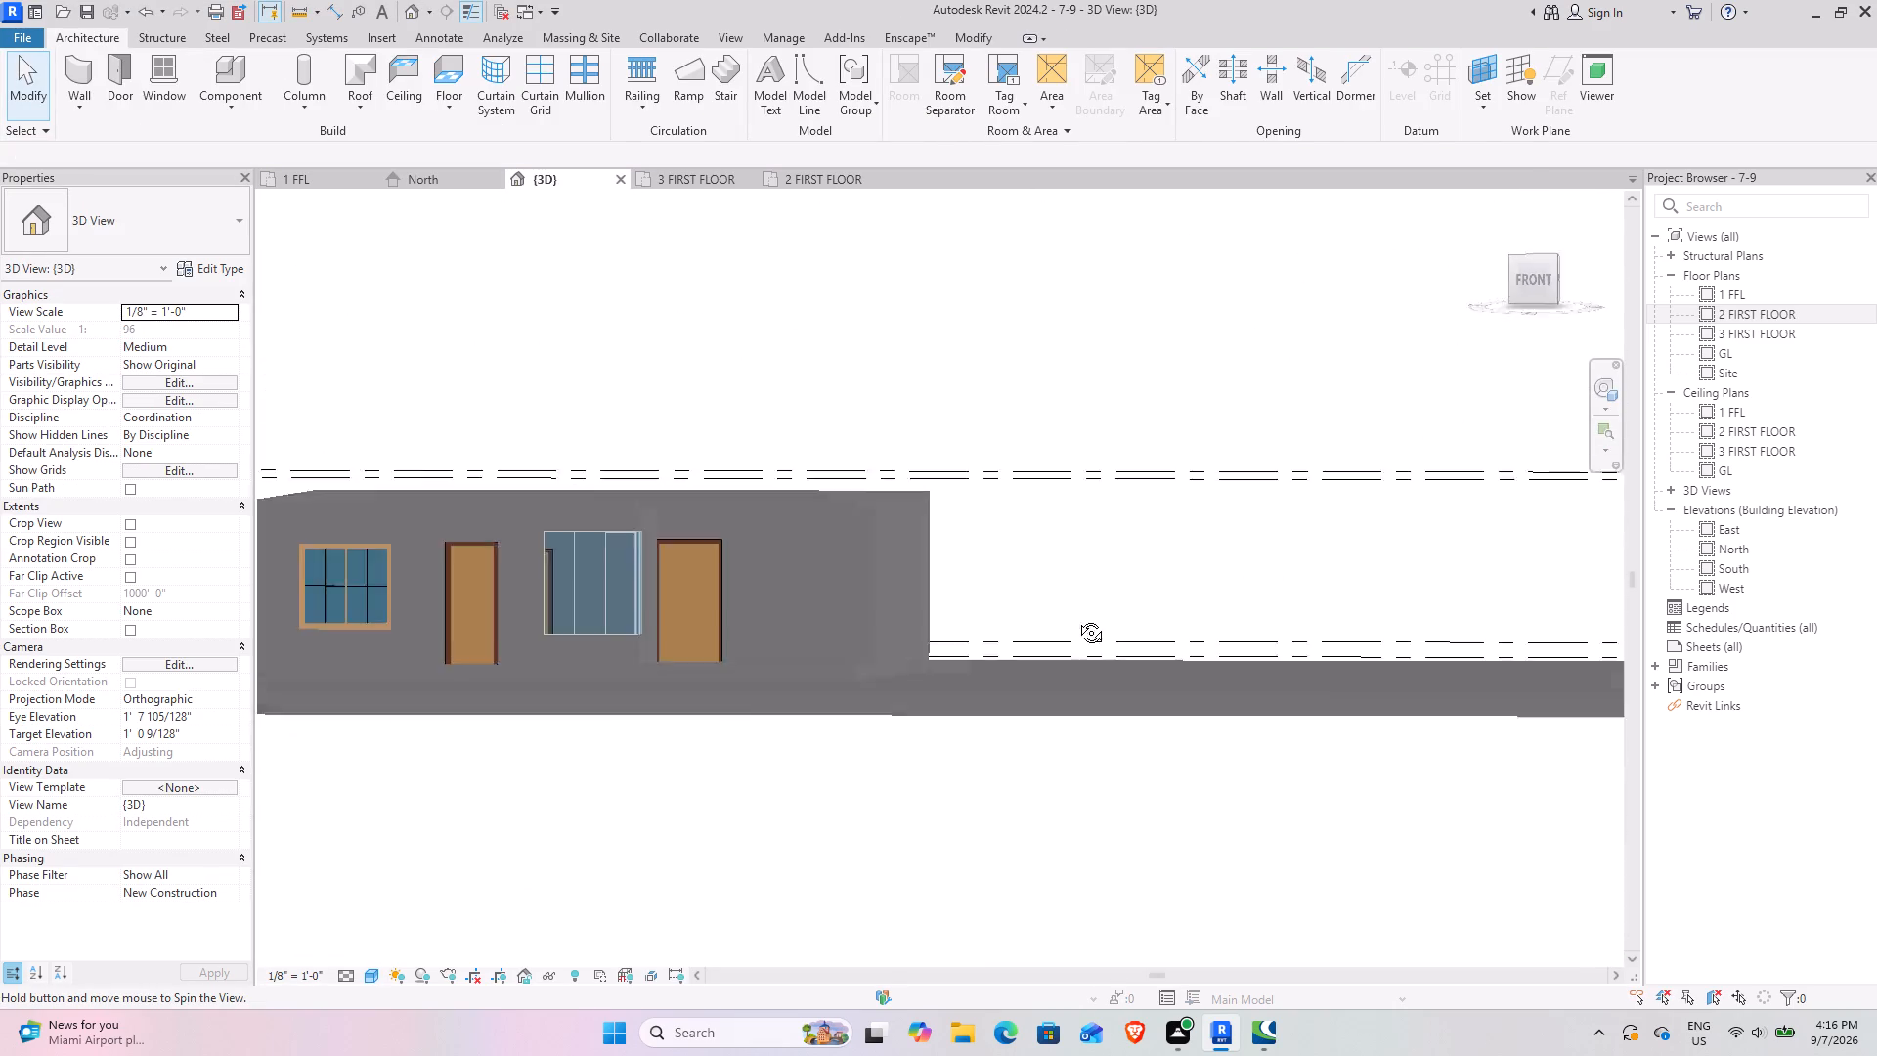
middle_click_drag(1076, 618, 788, 820, "shift")
scroll(776, 802, "down", 1)
scroll(594, 458, "up", 4)
middle_click_drag(626, 778, 718, 735, "shift")
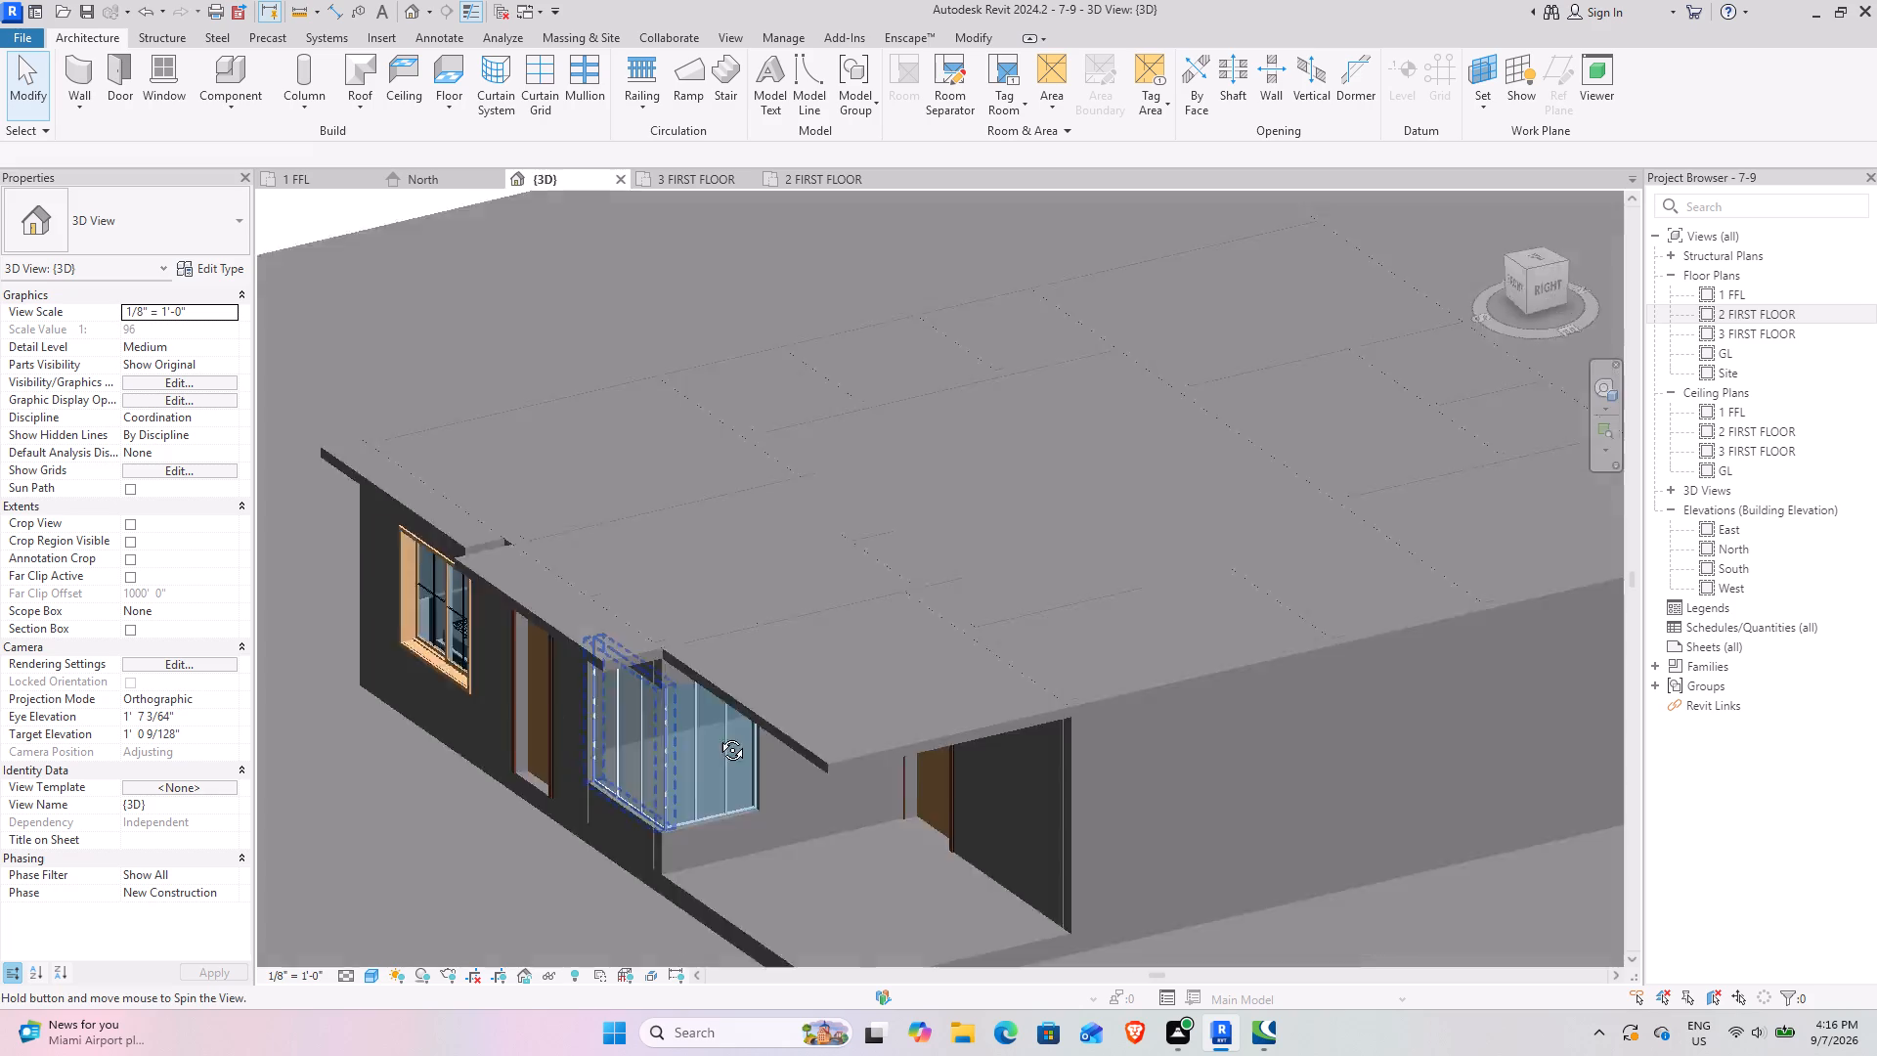
middle_click_drag(718, 735, 758, 697, "shift")
In the North elevation, change the ROOF slab's level to 3 FIRST FLOOR.
left_click(431, 179)
scroll(579, 570, "down", 7)
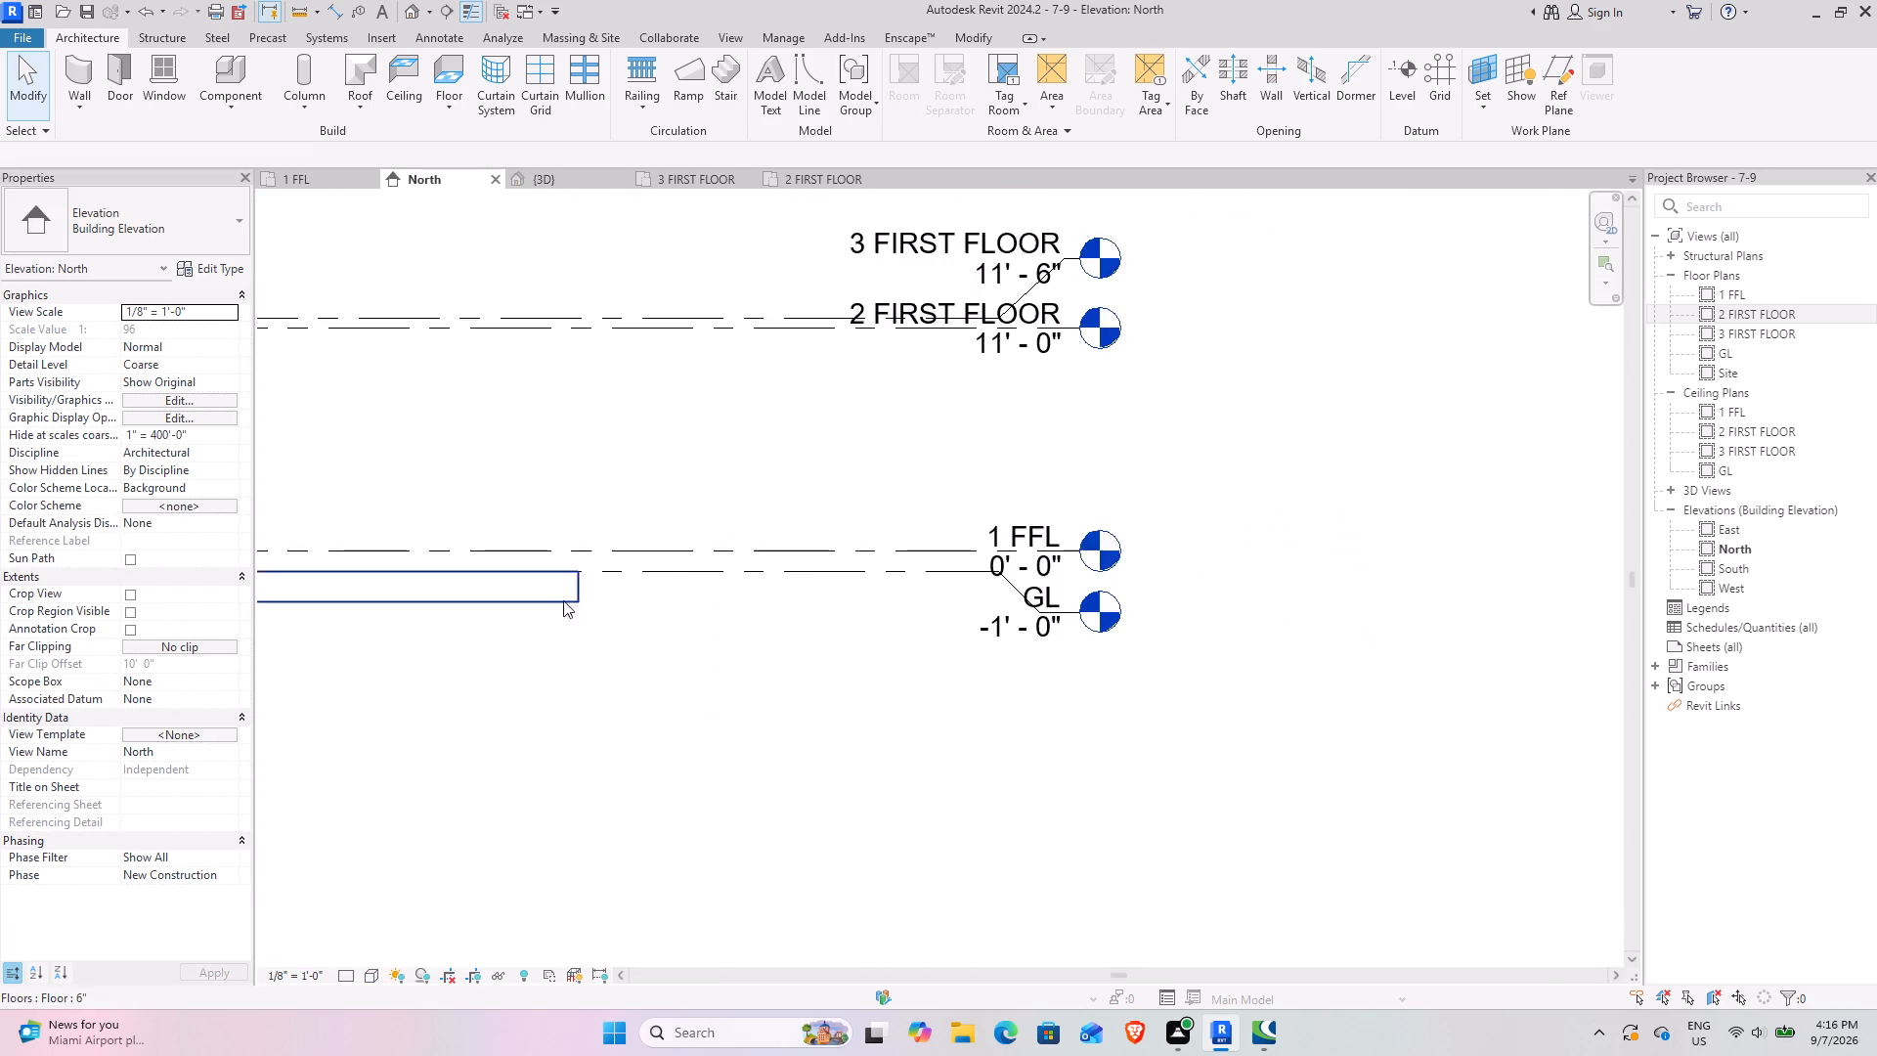
scroll(563, 600, "down", 2)
middle_click_drag(489, 571, 961, 604)
scroll(645, 502, "up", 8)
middle_click_drag(982, 555, 444, 555)
scroll(935, 558, "down", 4)
middle_click_drag(1223, 559, 1075, 559)
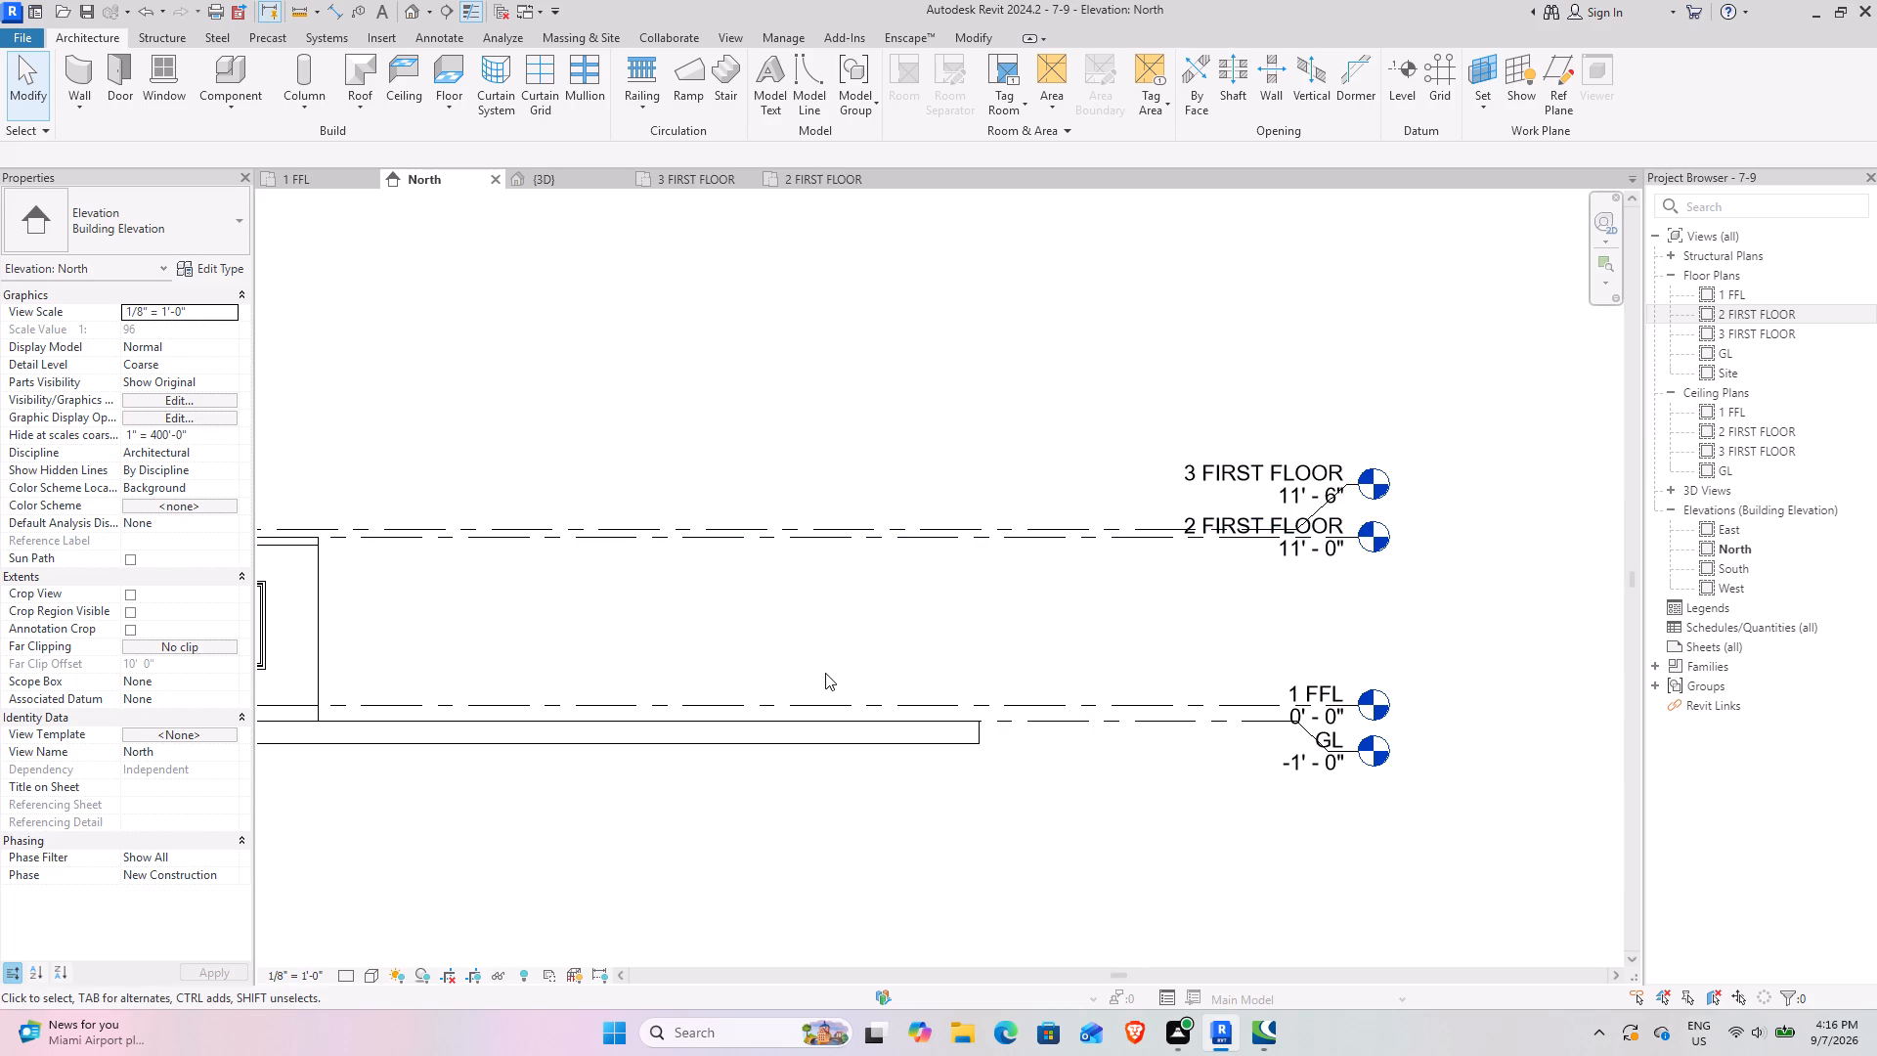
scroll(637, 670, "down", 4)
middle_click_drag(542, 665, 1020, 640)
scroll(727, 568, "up", 3)
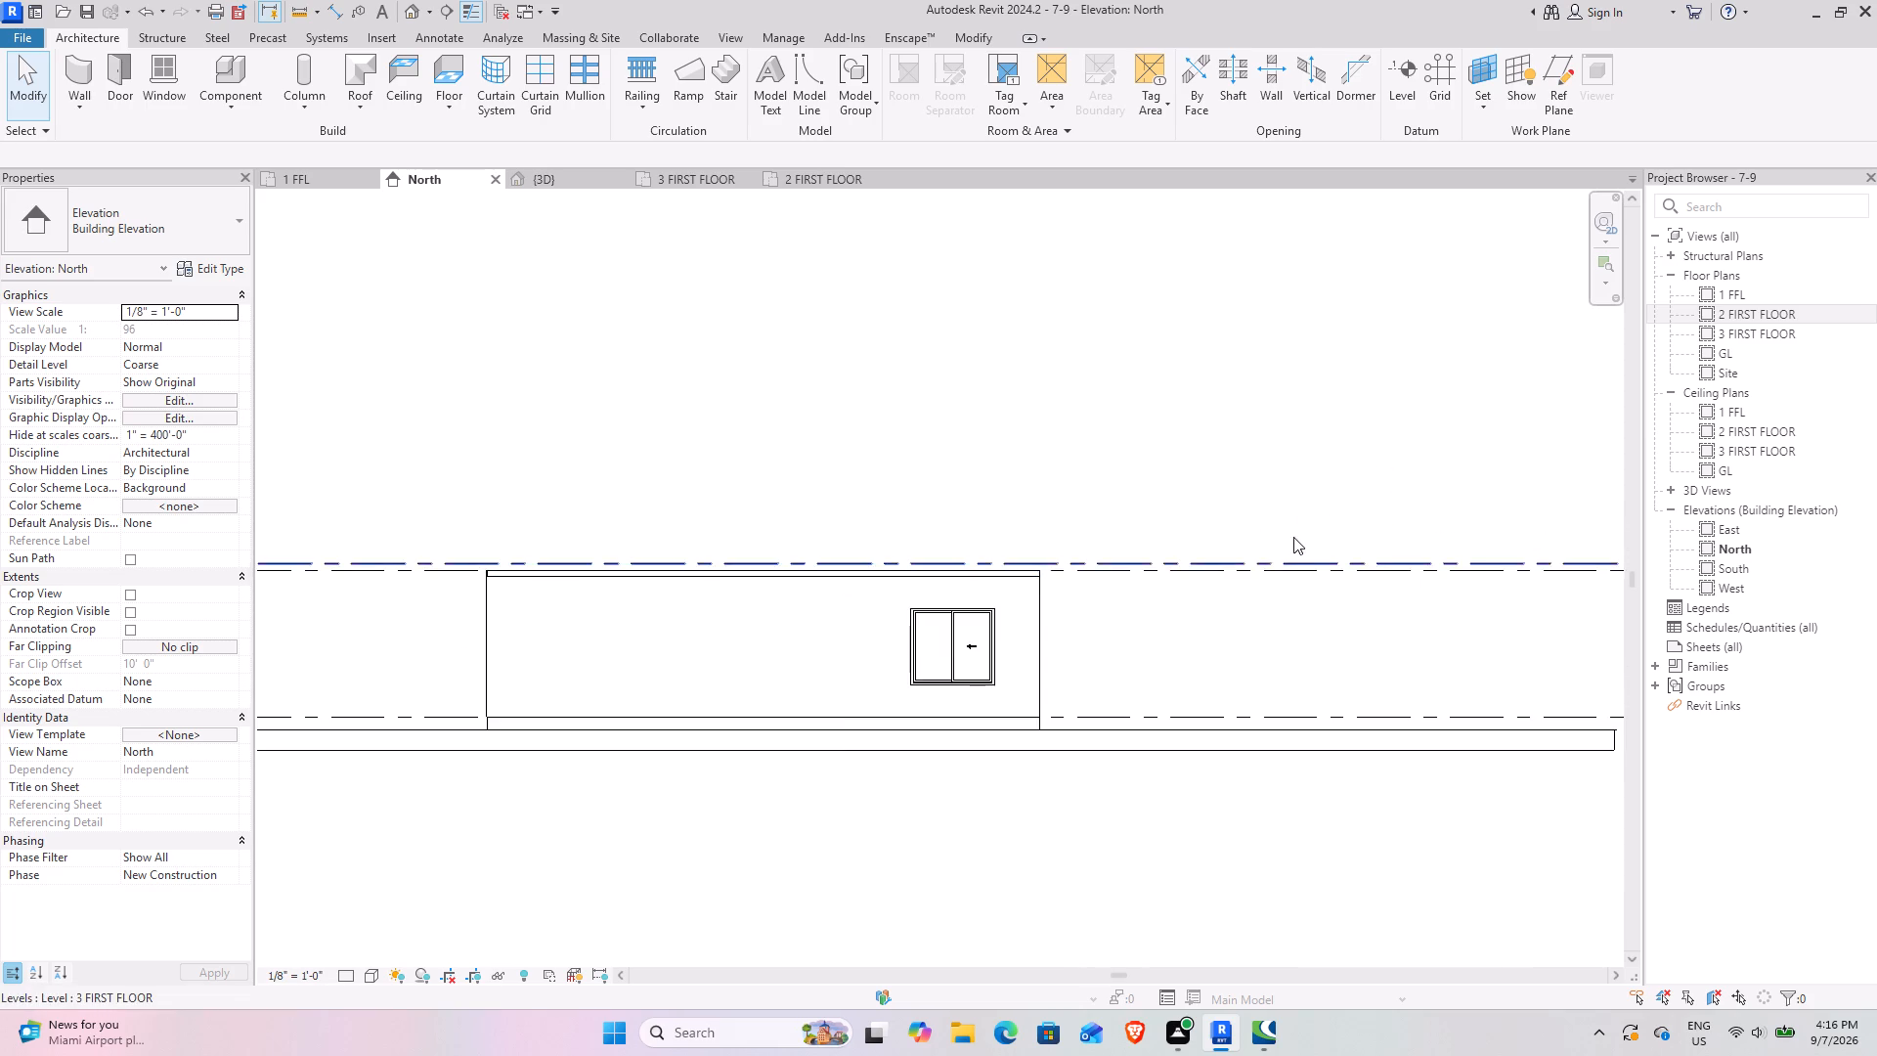
scroll(1293, 537, "up", 7)
left_click(833, 587)
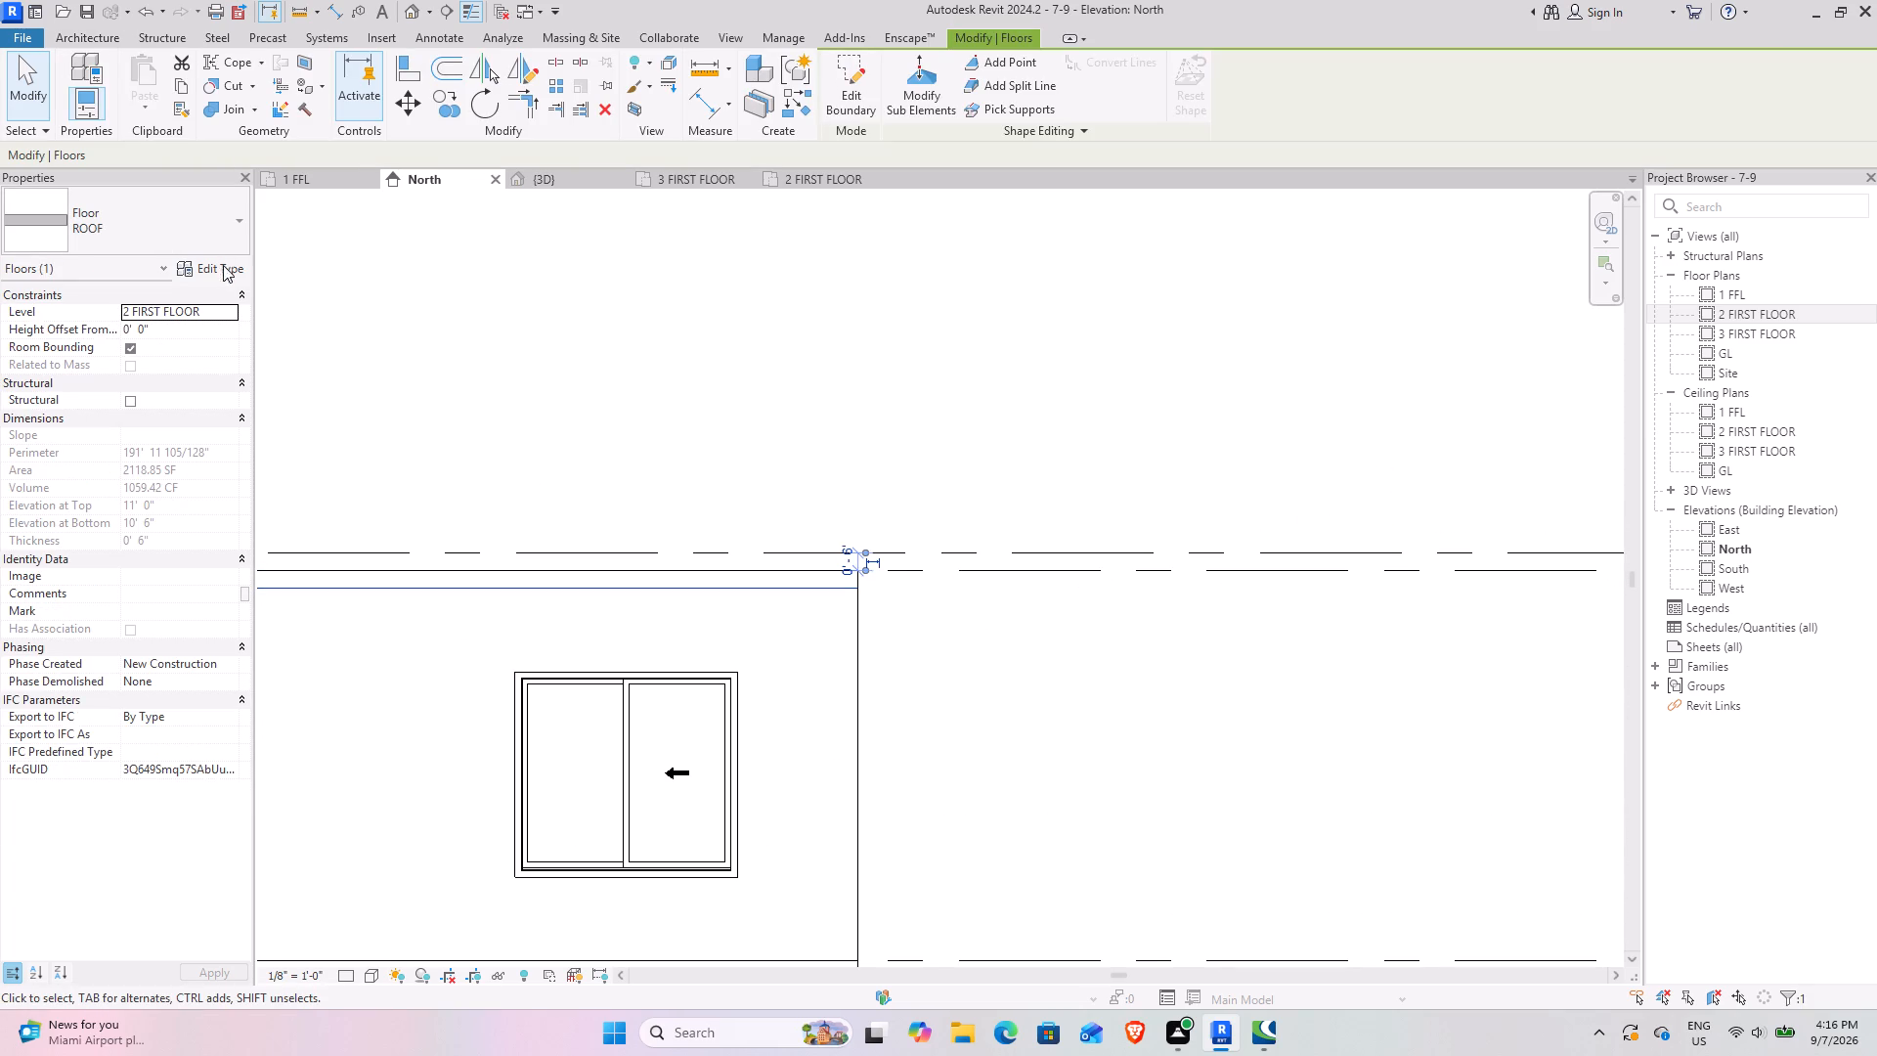
left_click(190, 231)
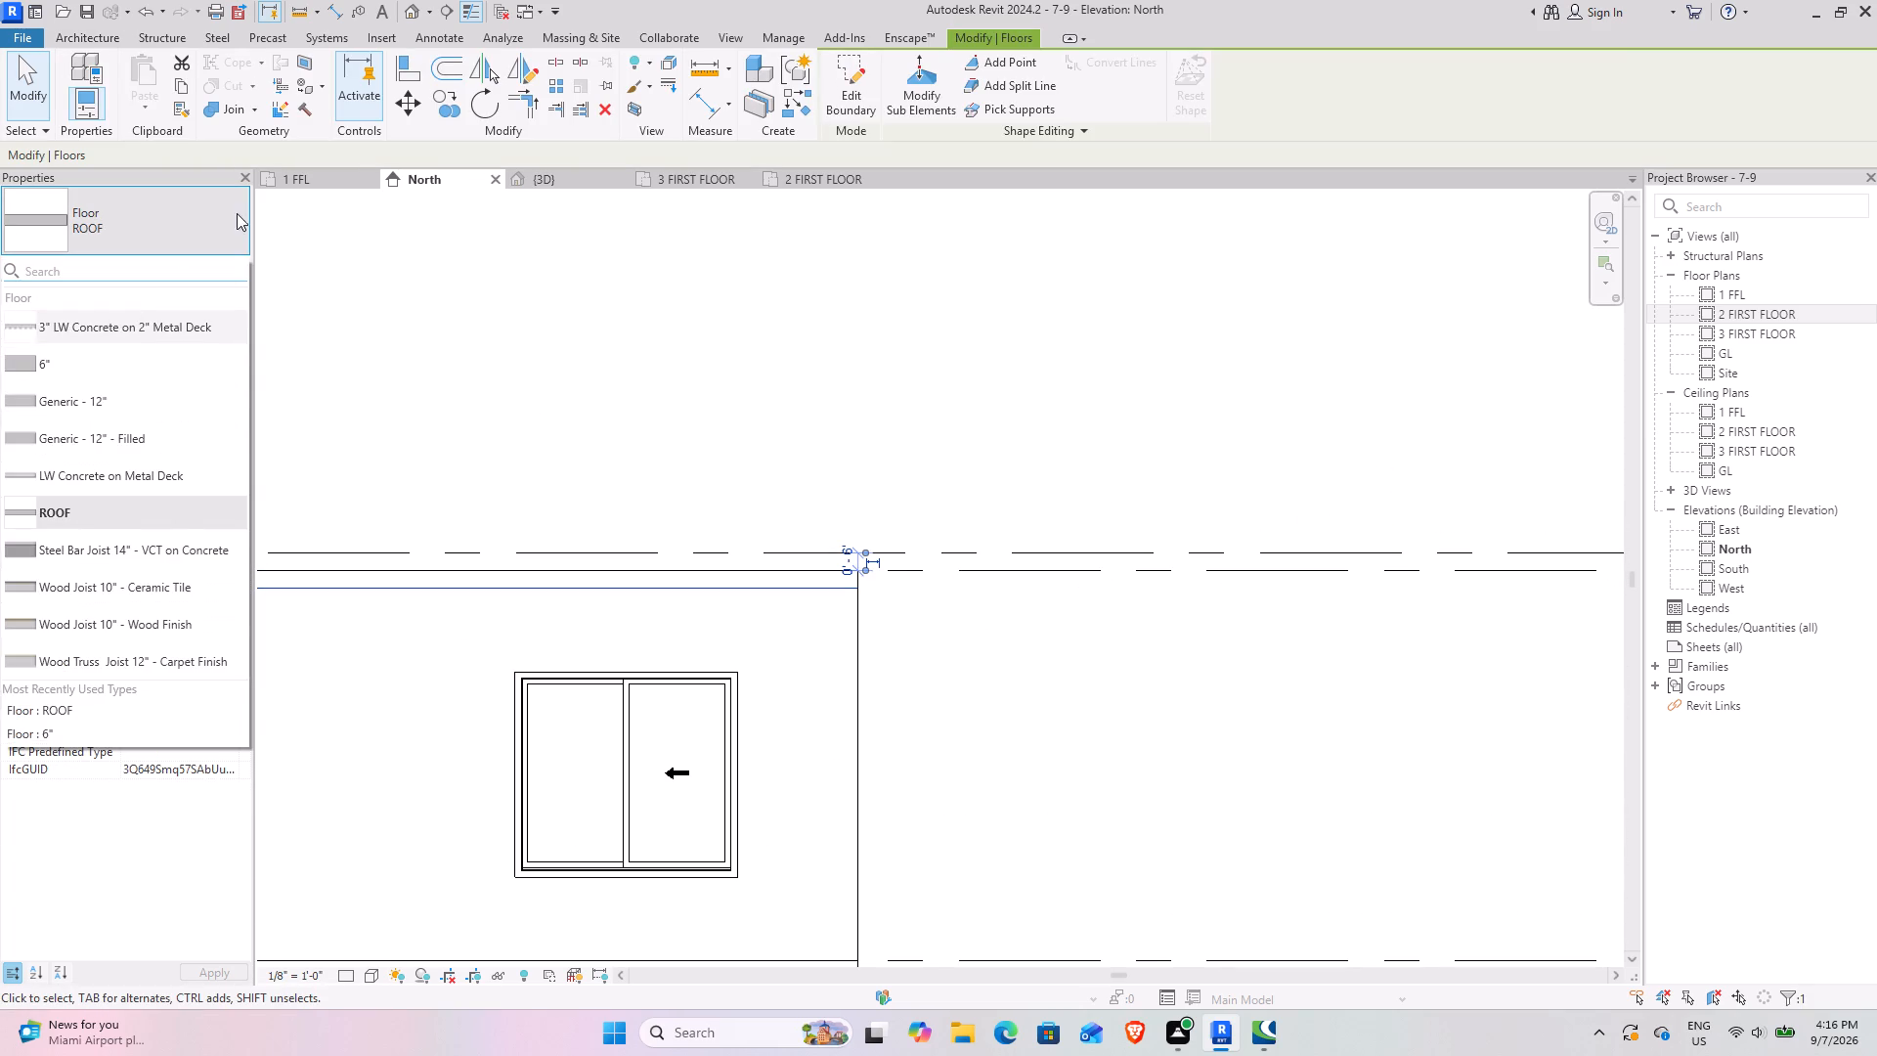
left_click(232, 207)
left_click(229, 307)
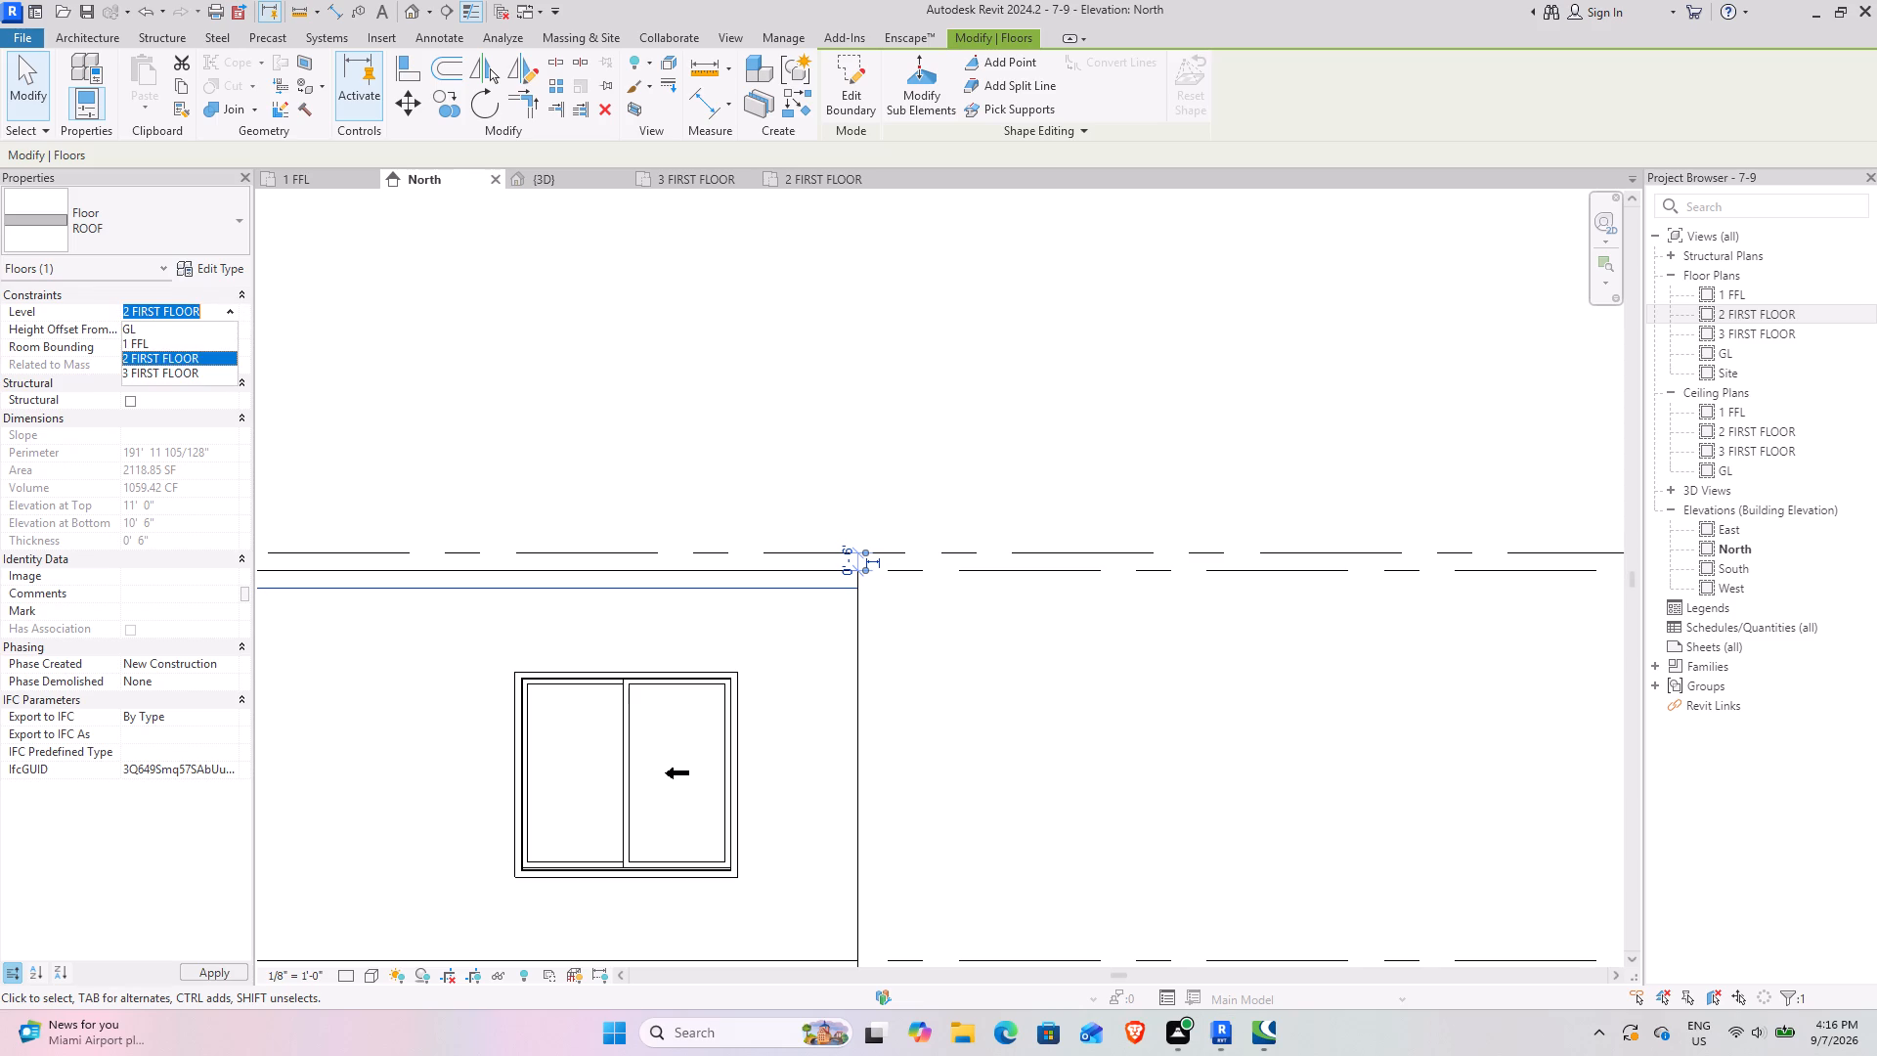
left_click(163, 374)
left_click(939, 675)
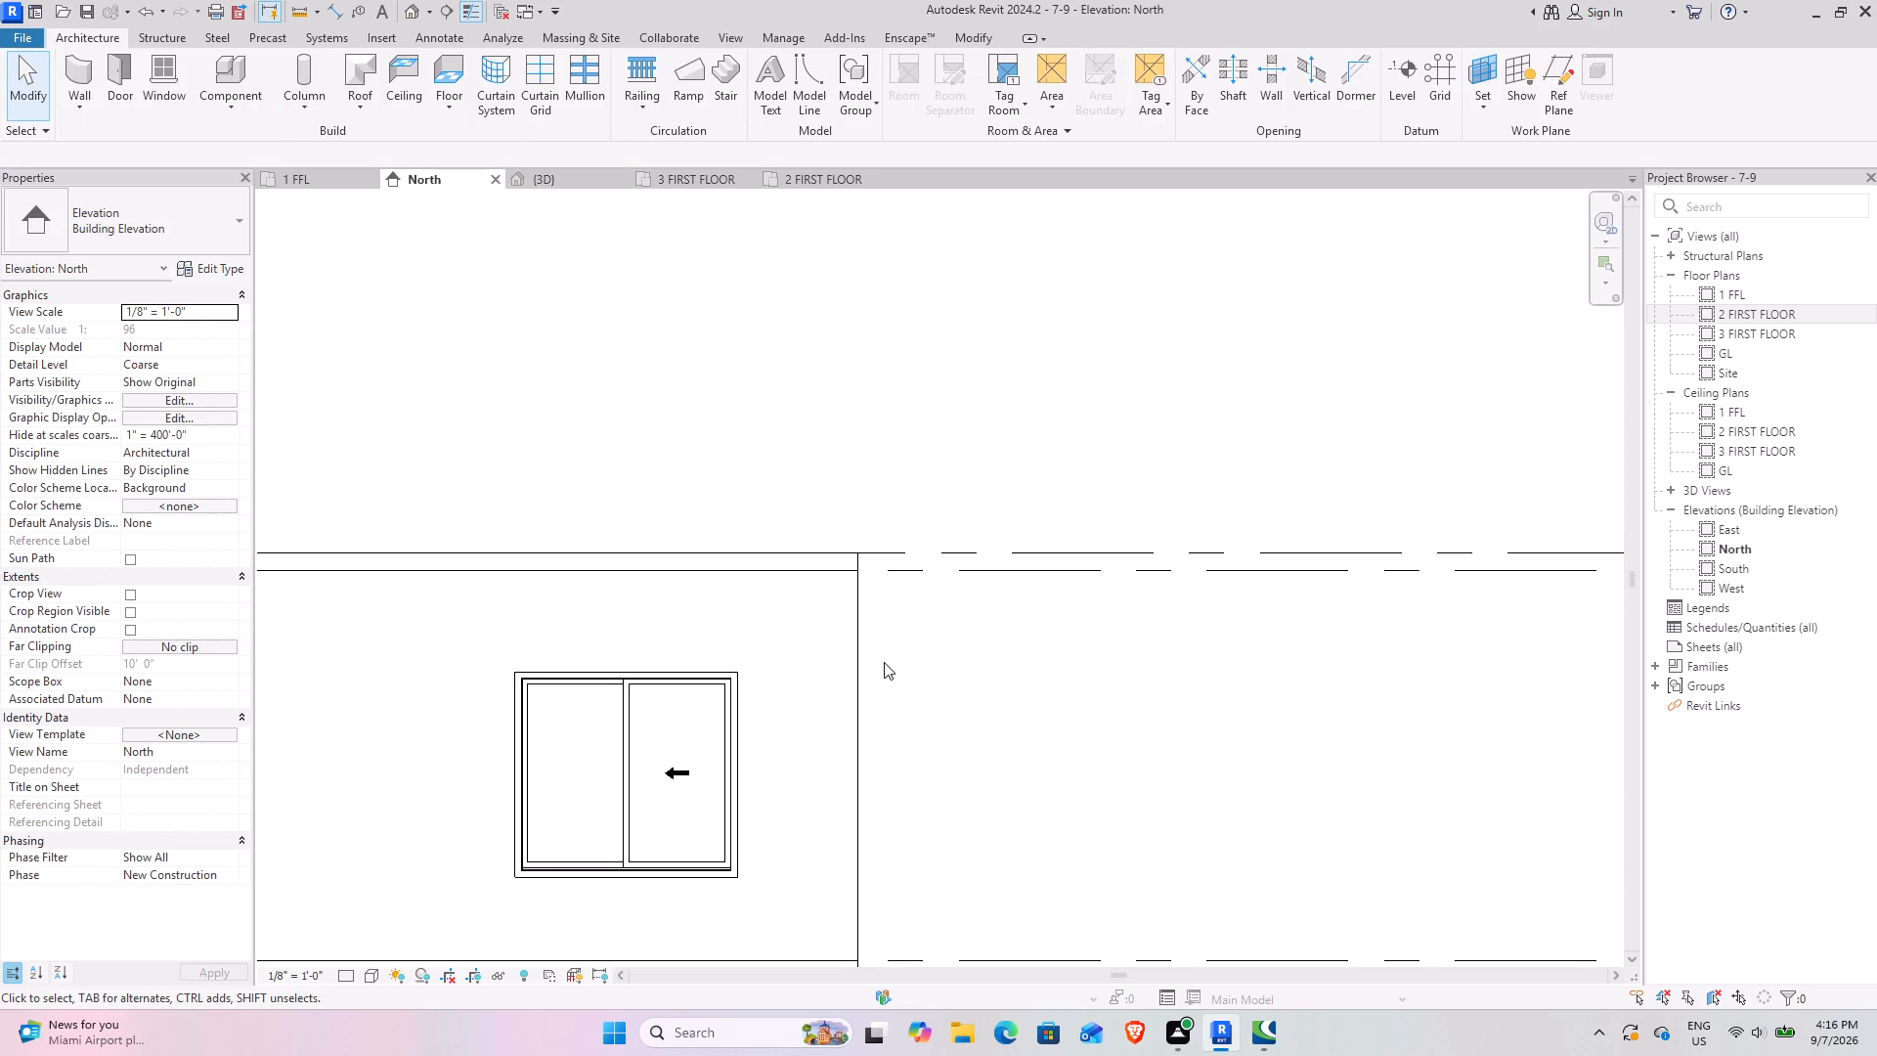
Check the raised roof slab against the walls and porch in the 3D view.
scroll(884, 662, "down", 4)
middle_click_drag(874, 627, 688, 817)
left_click(554, 188)
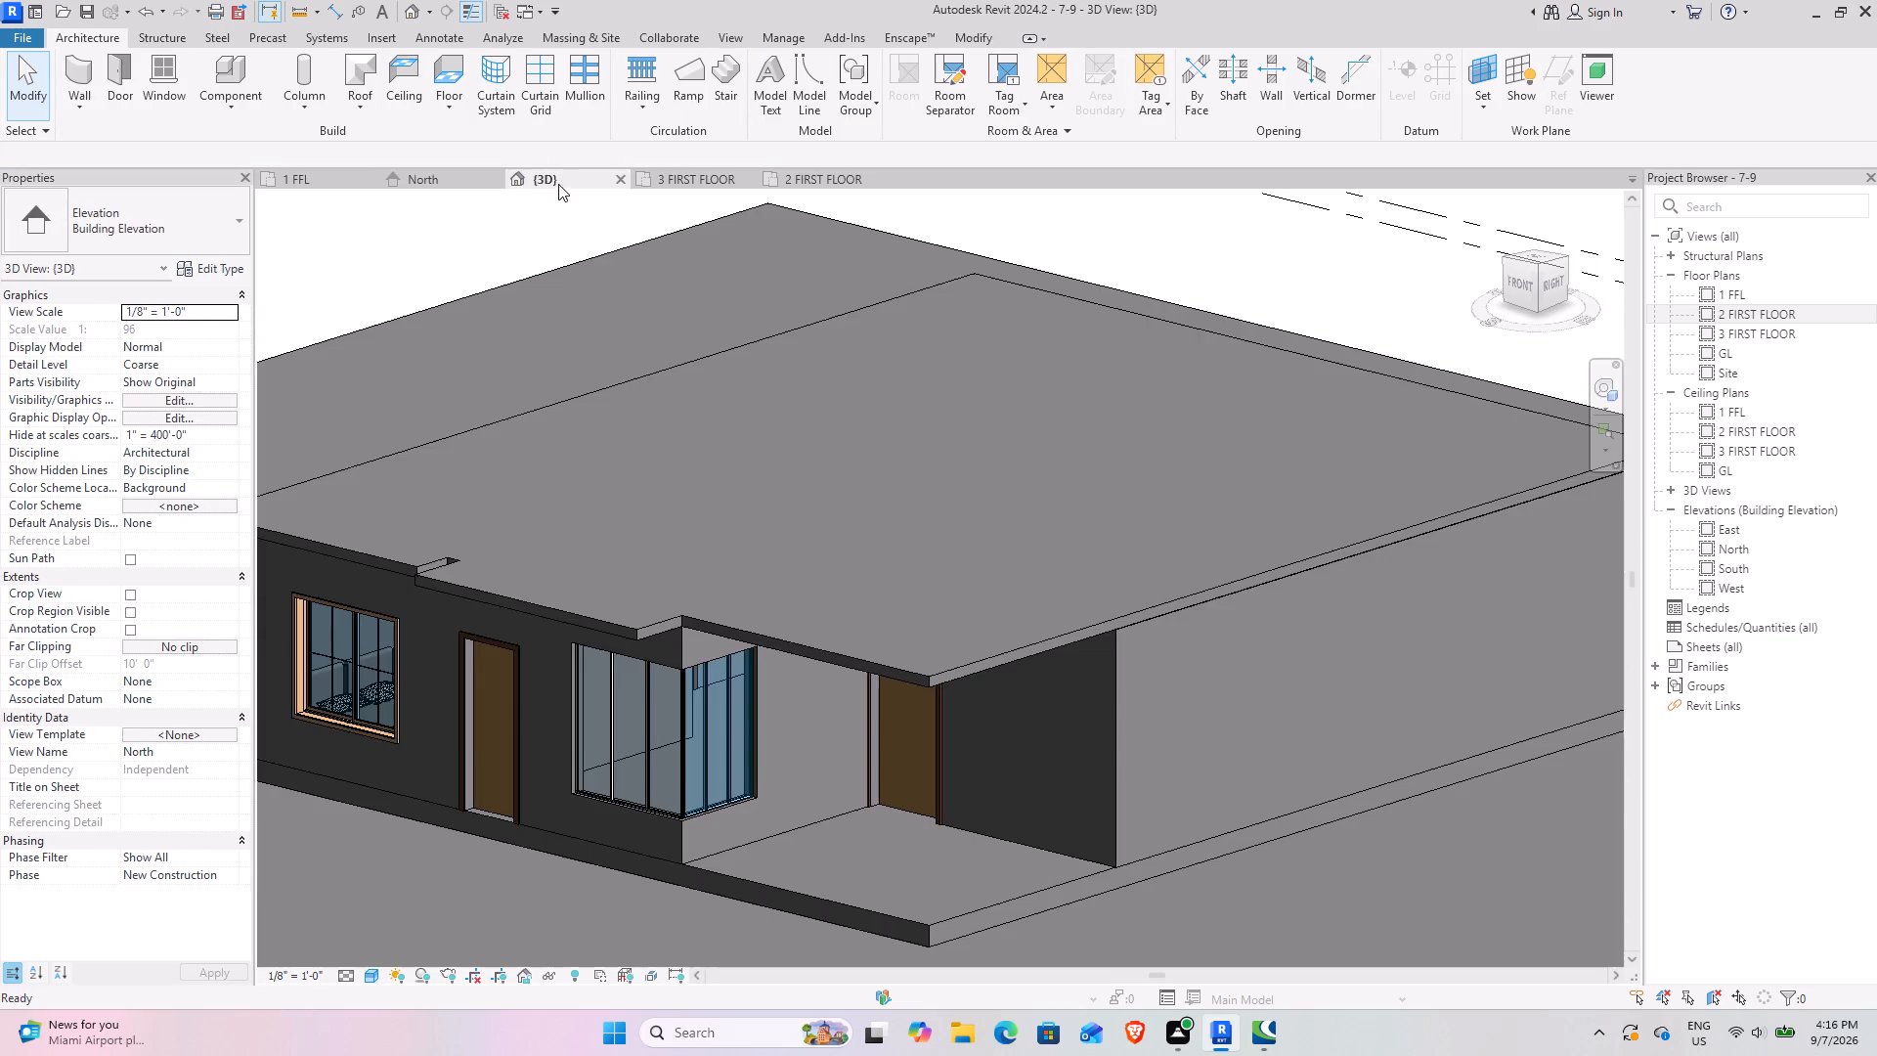
middle_click_drag(713, 806, 969, 844, "shift")
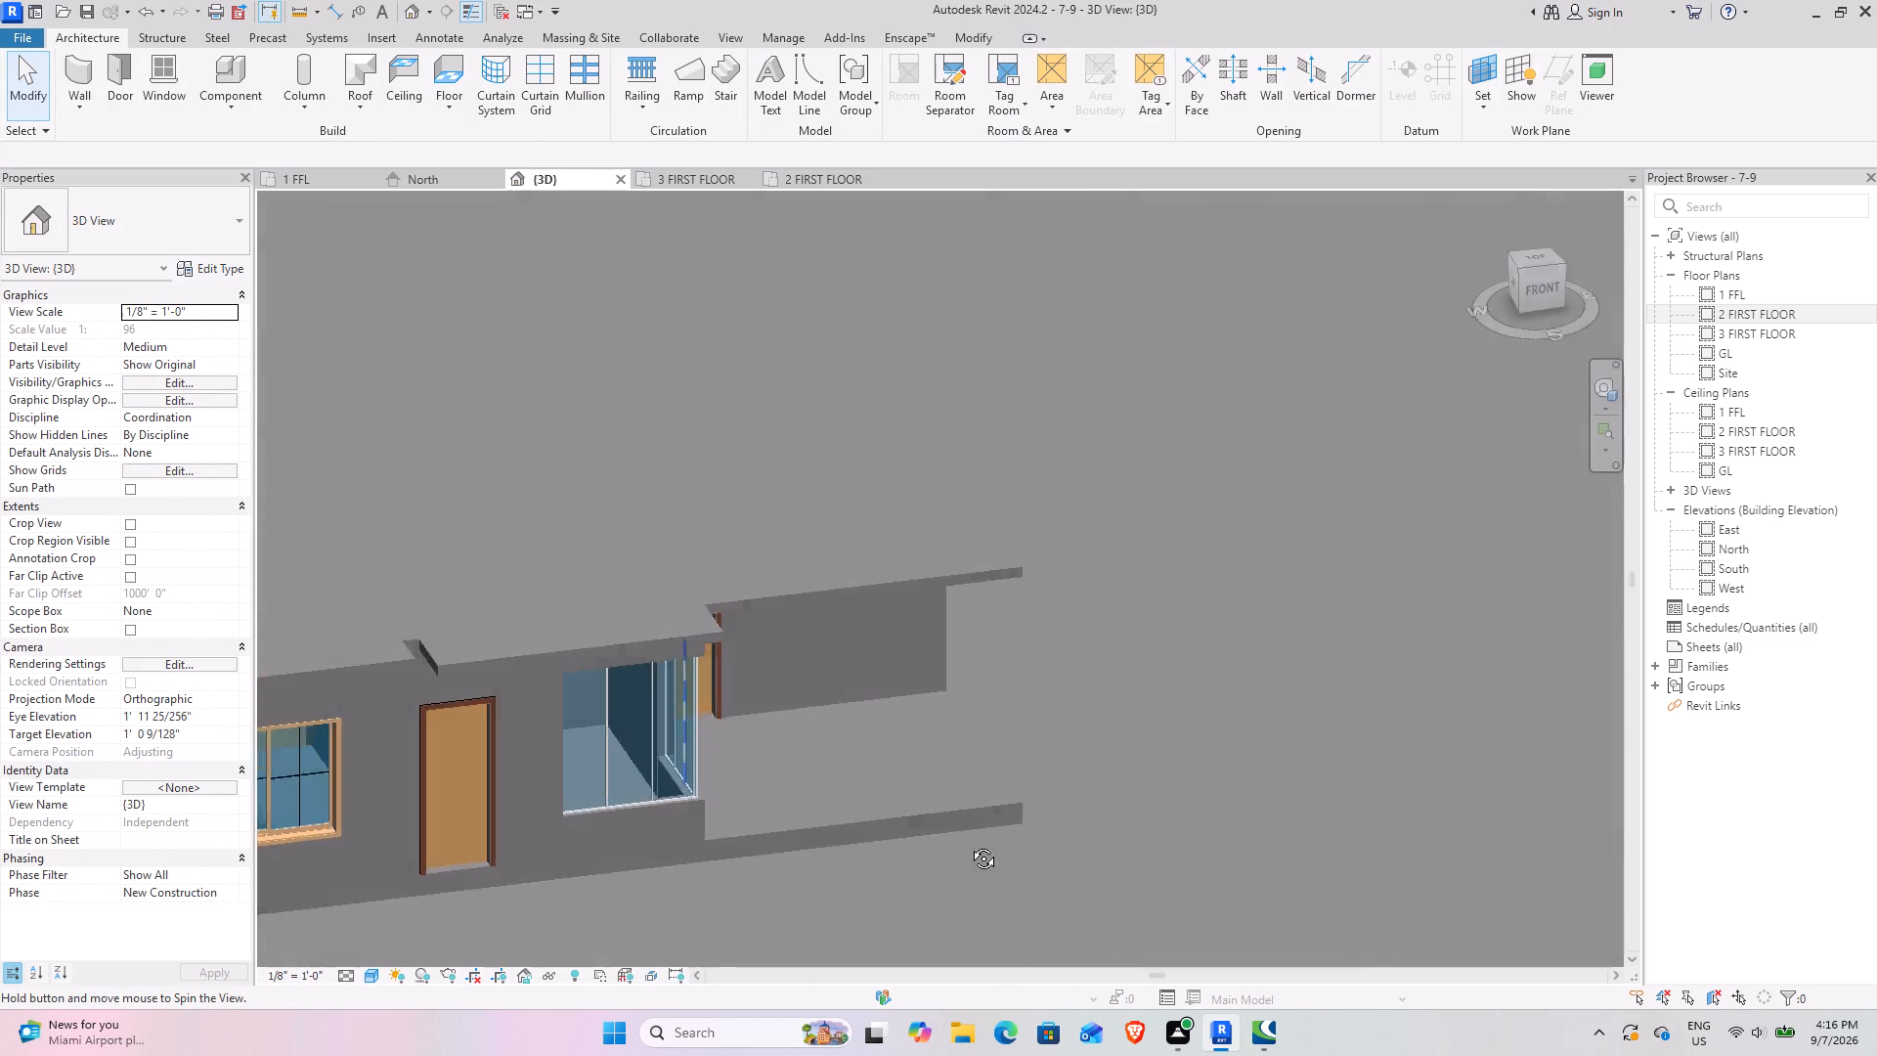
middle_click_drag(969, 844, 973, 831, "shift")
scroll(869, 822, "down", 4)
middle_click_drag(813, 854, 554, 838, "shift")
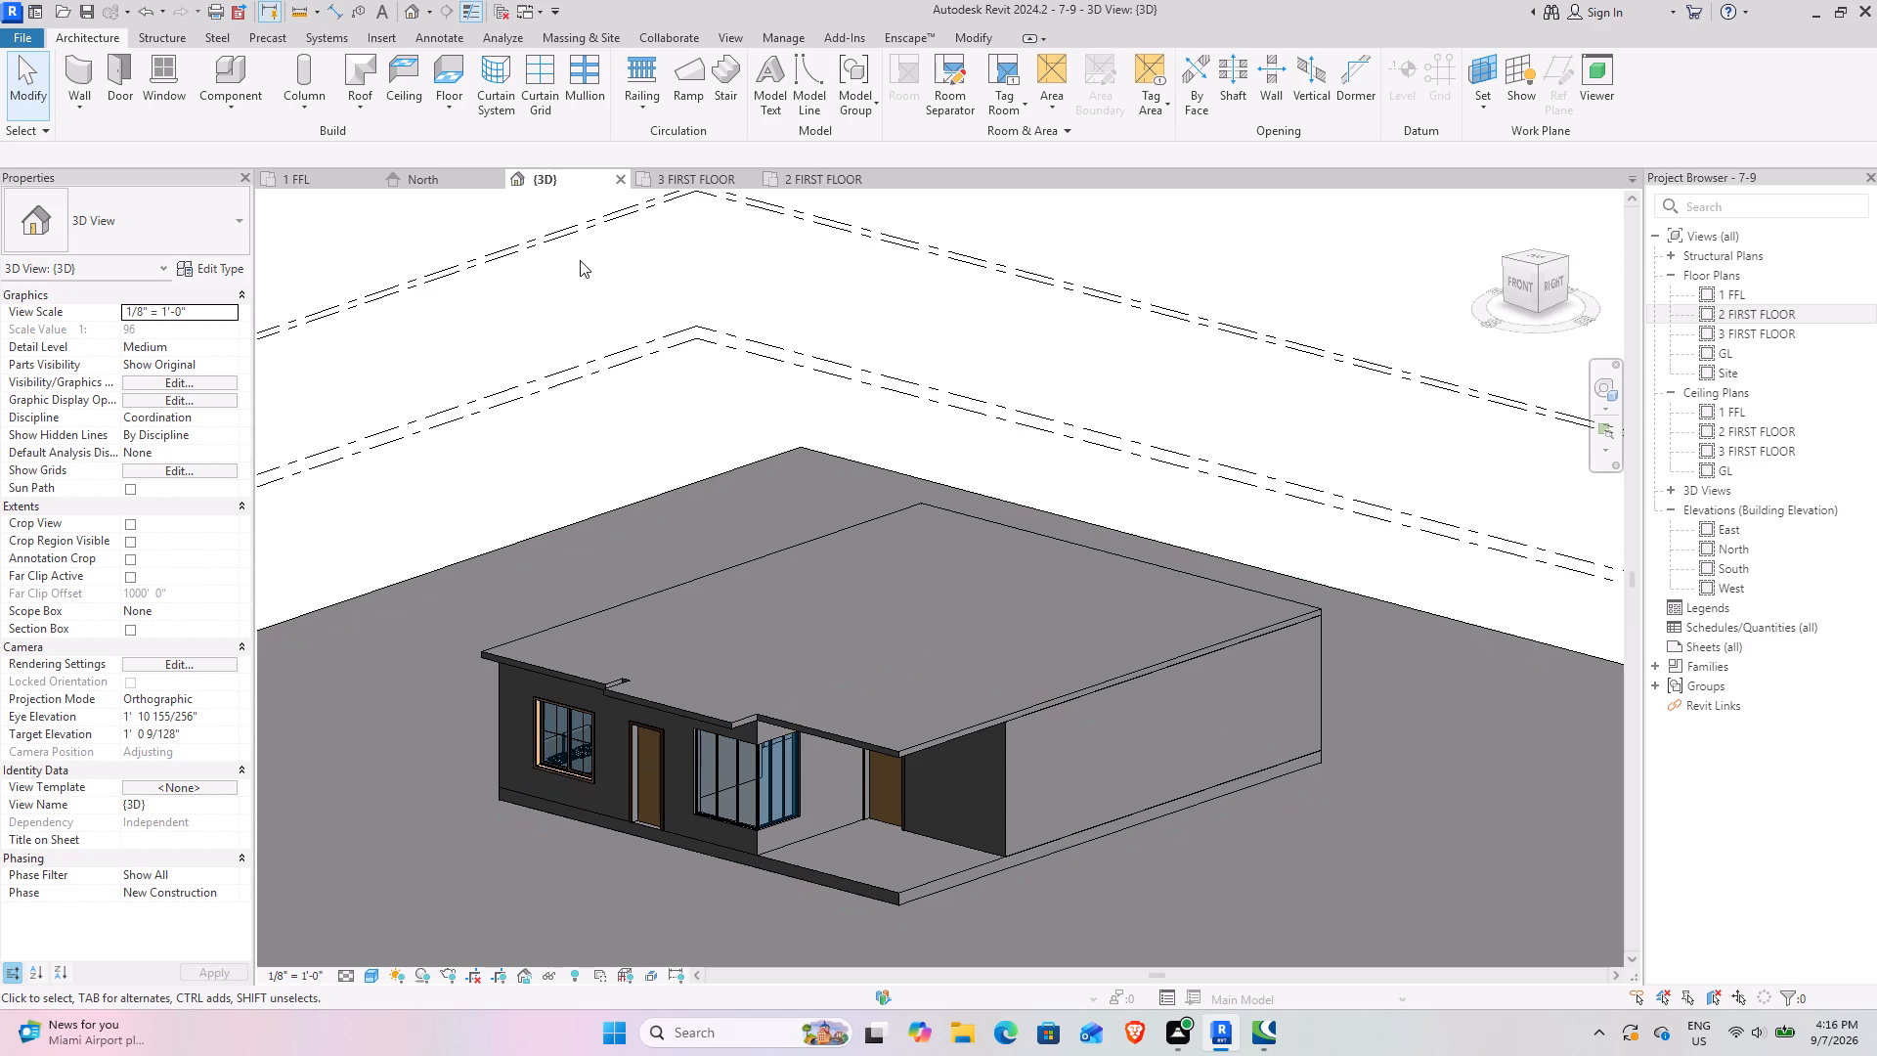
In the 1 FFL plan, draw a 9" wall 2.5 ft outward from the front wall, in line with the bedroom–drawing room partition.
left_click(312, 181)
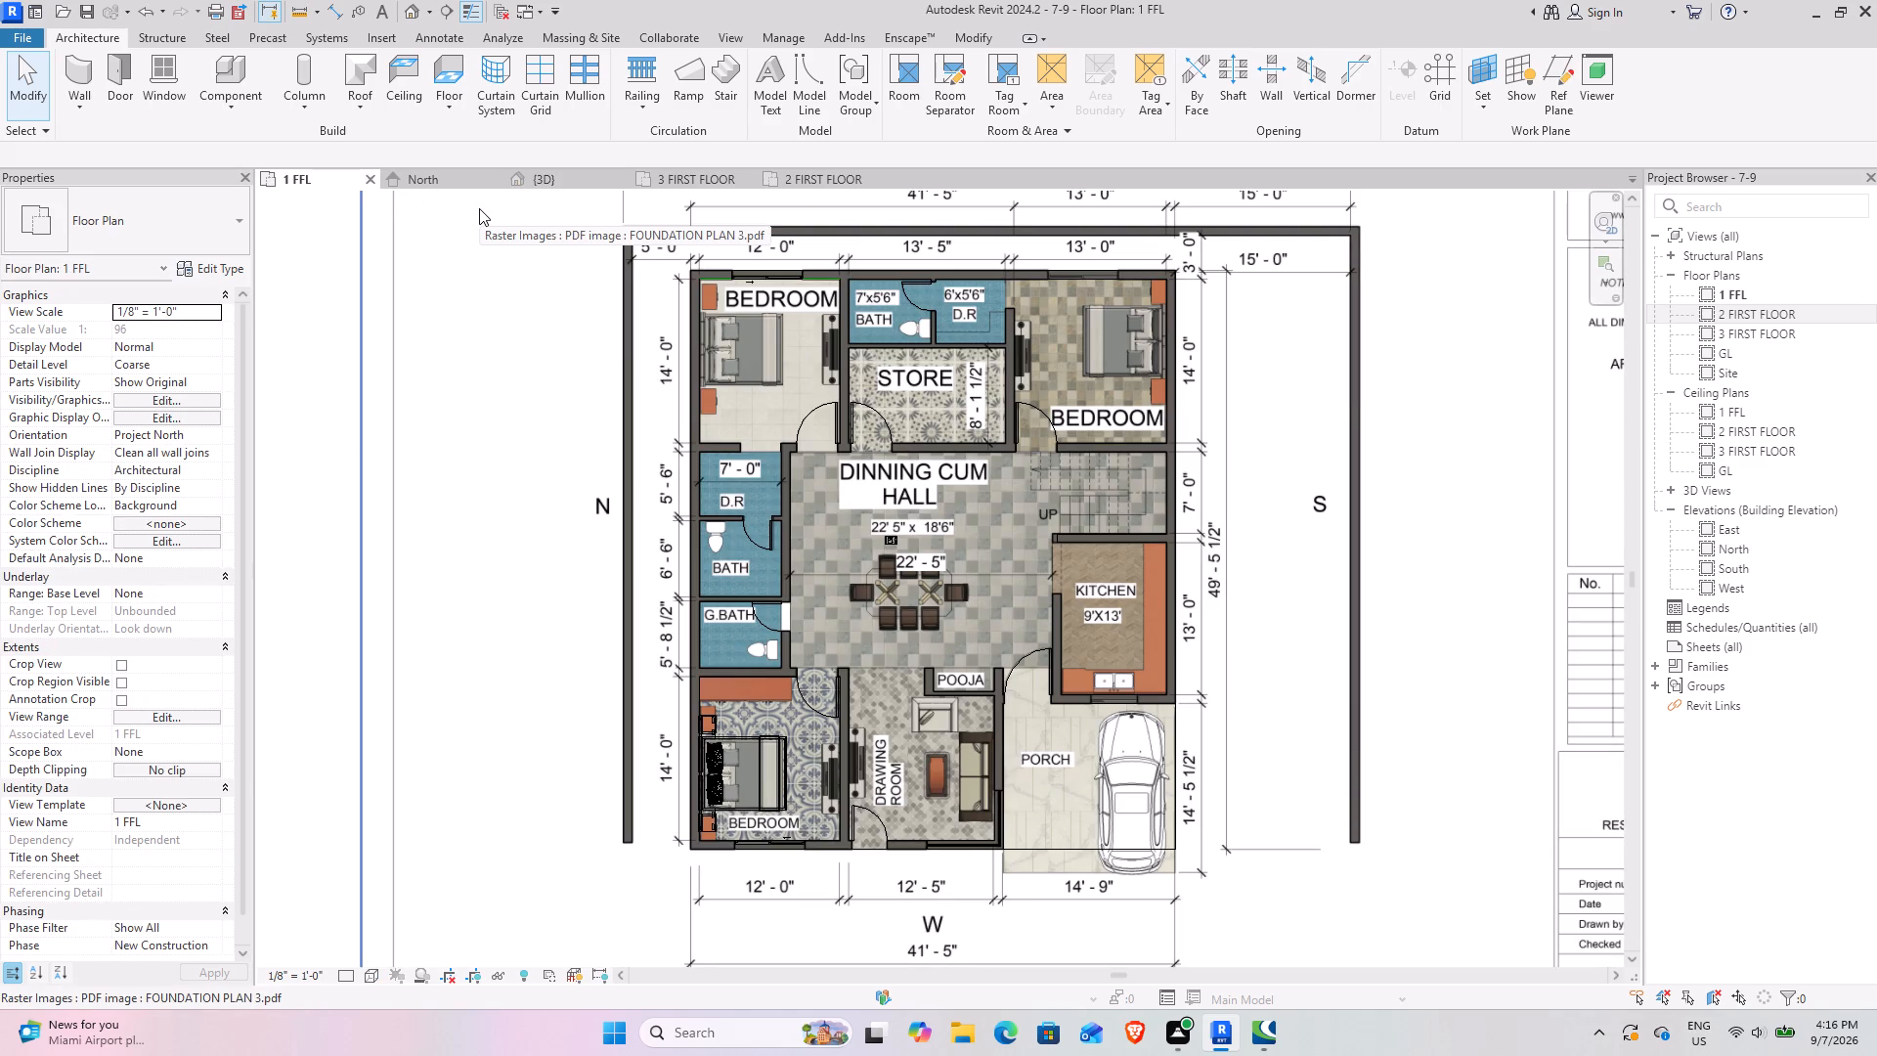
type("WA")
middle_click_drag(821, 334, 756, 182)
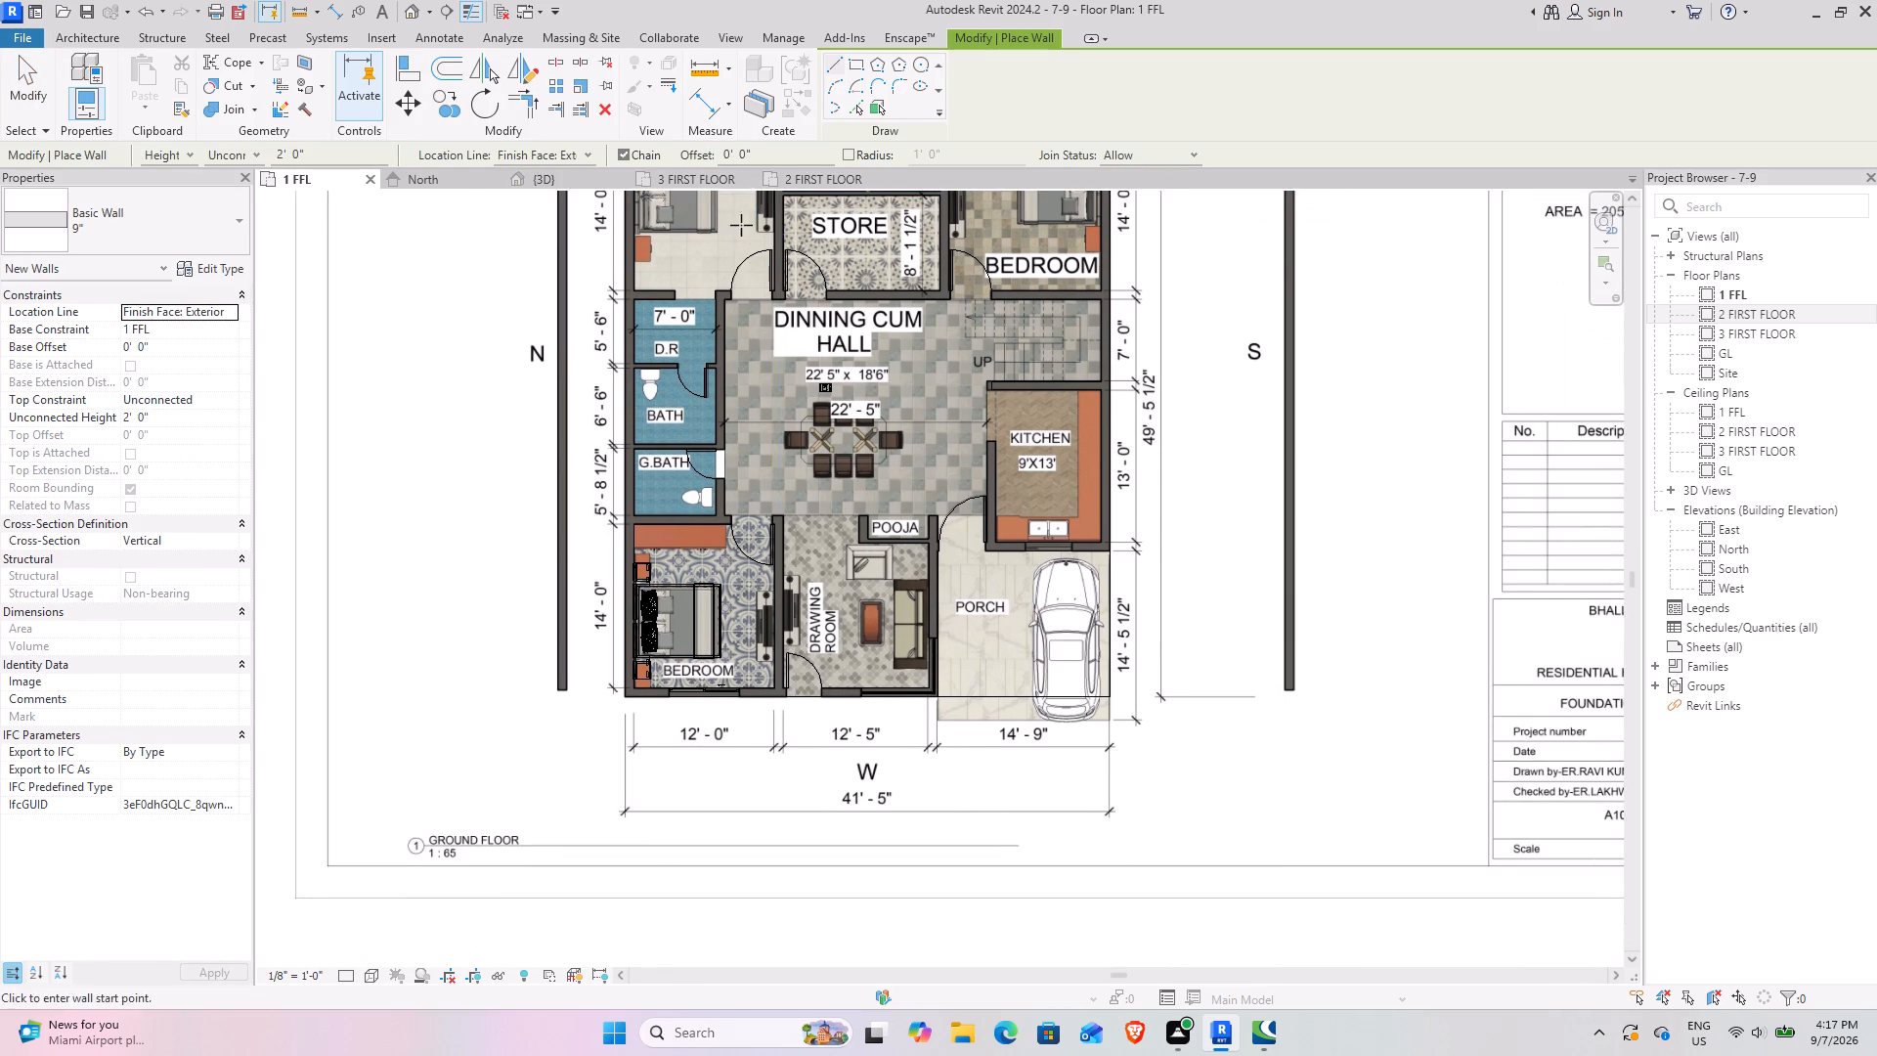
scroll(768, 700, "up", 6)
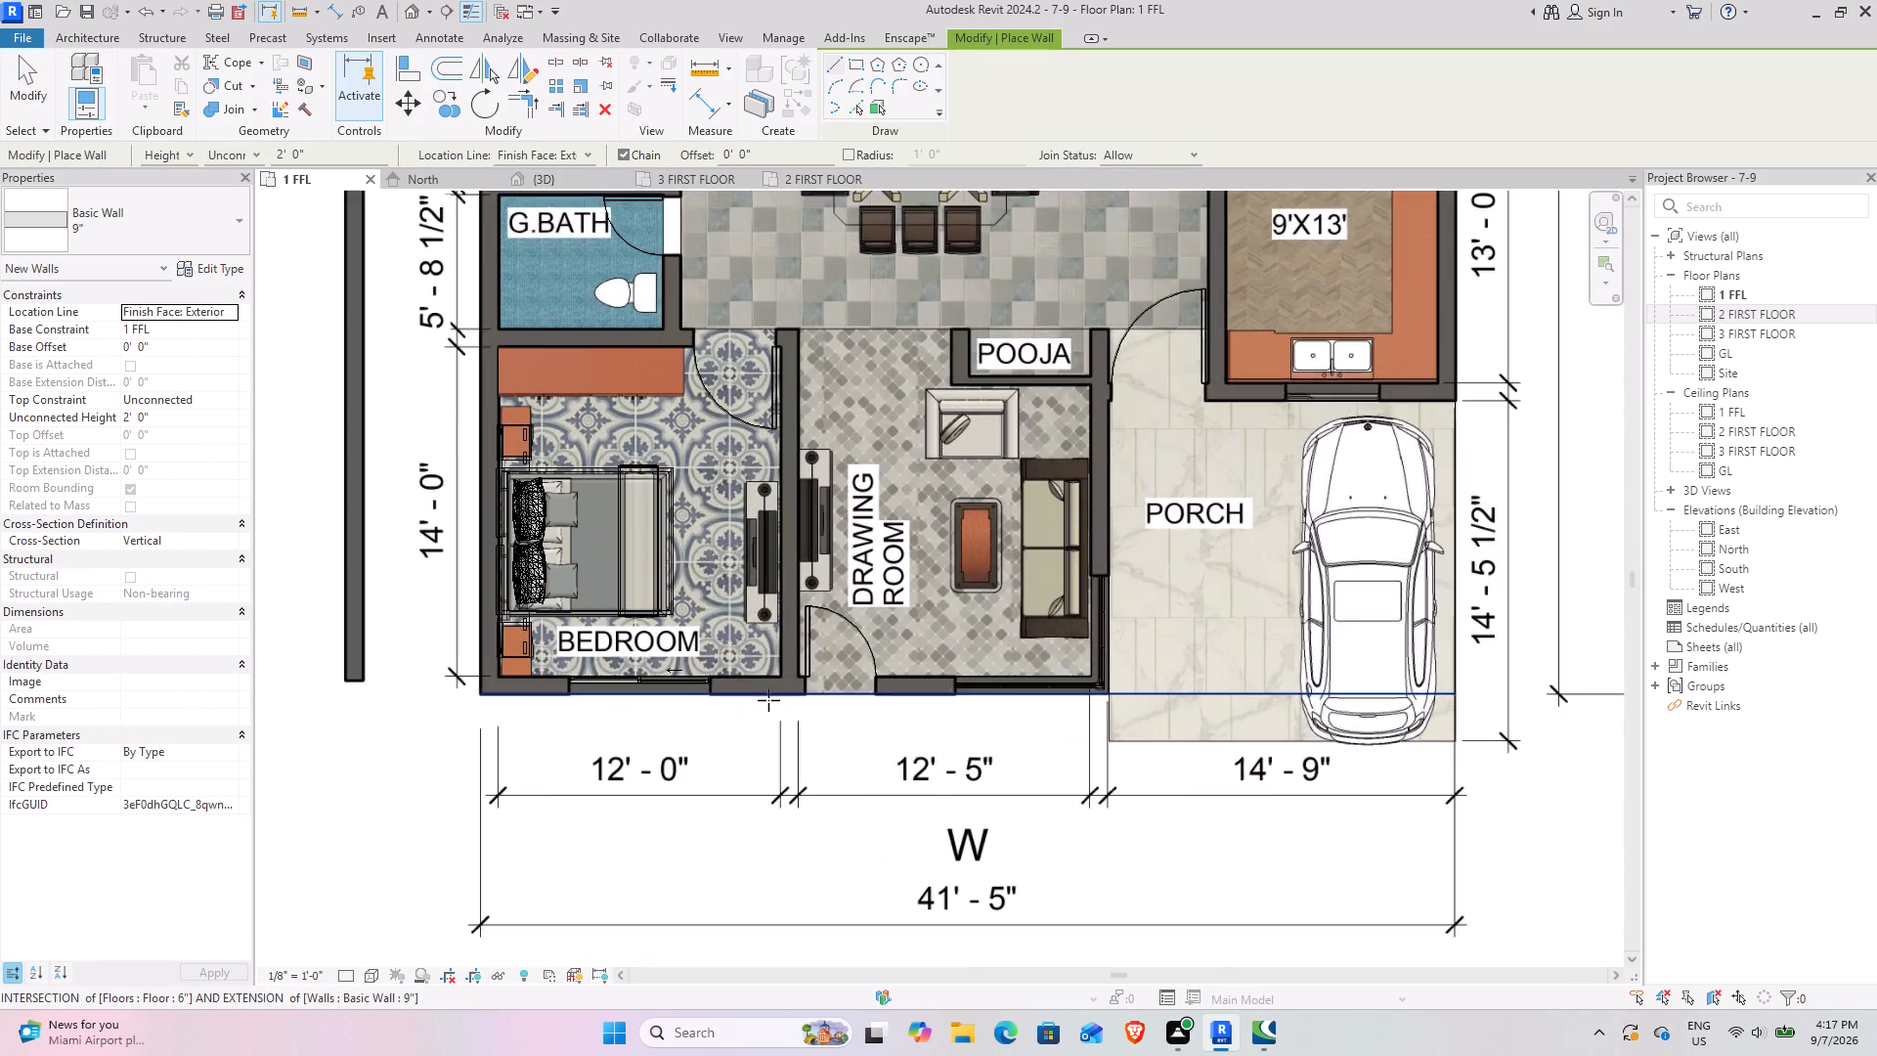
scroll(768, 700, "up", 1)
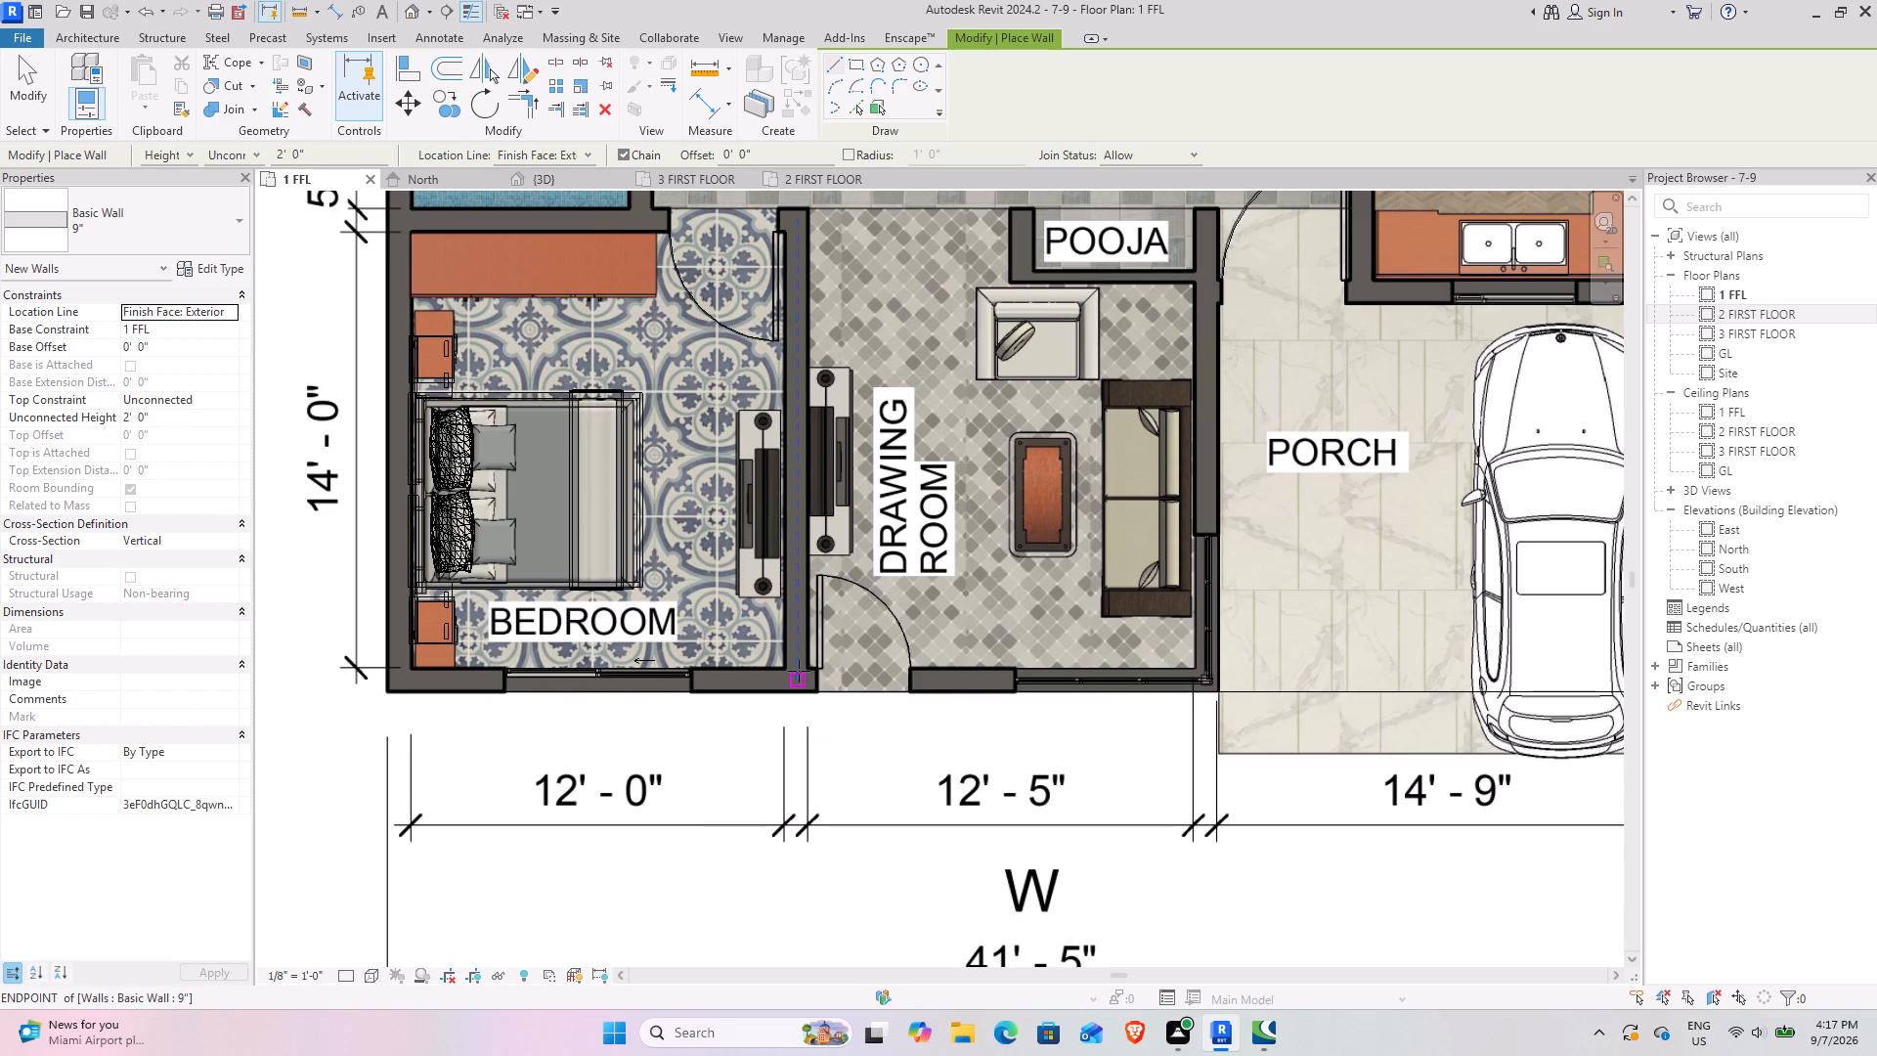
scroll(810, 700, "up", 8)
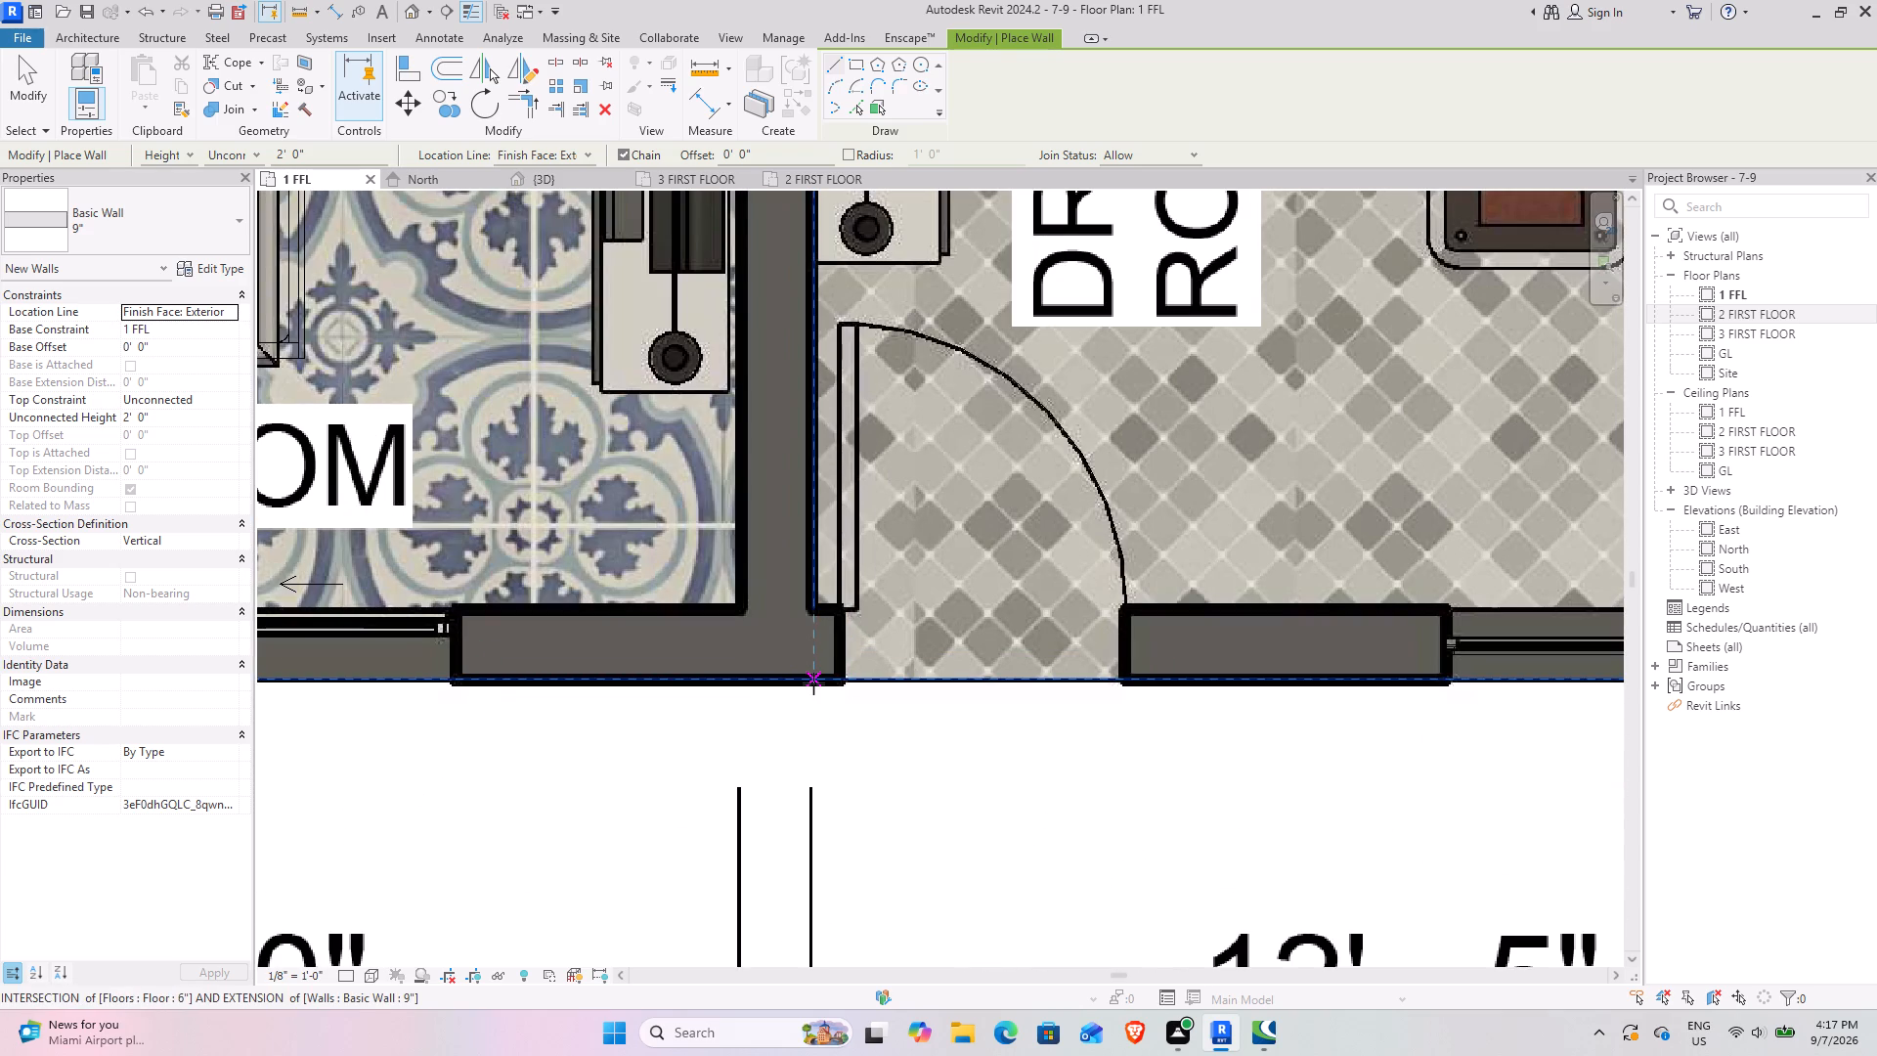
left_click(813, 683)
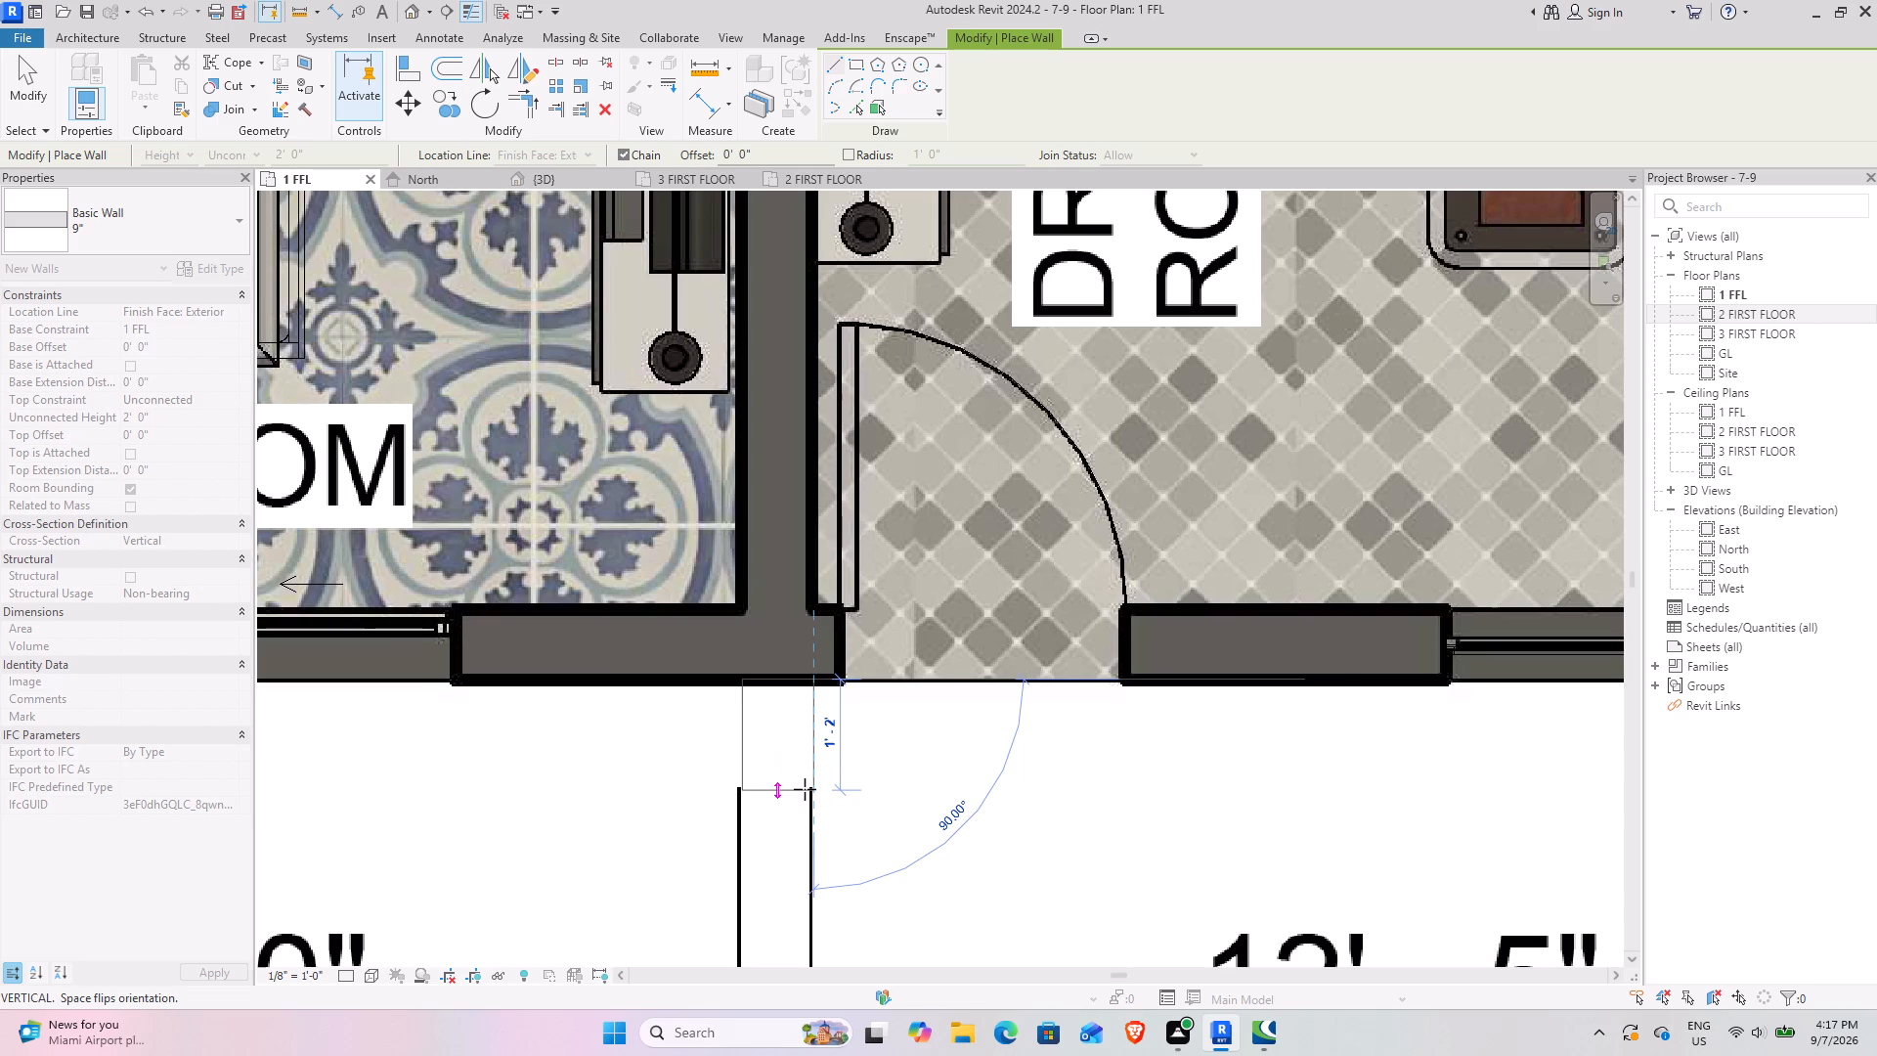
type("25")
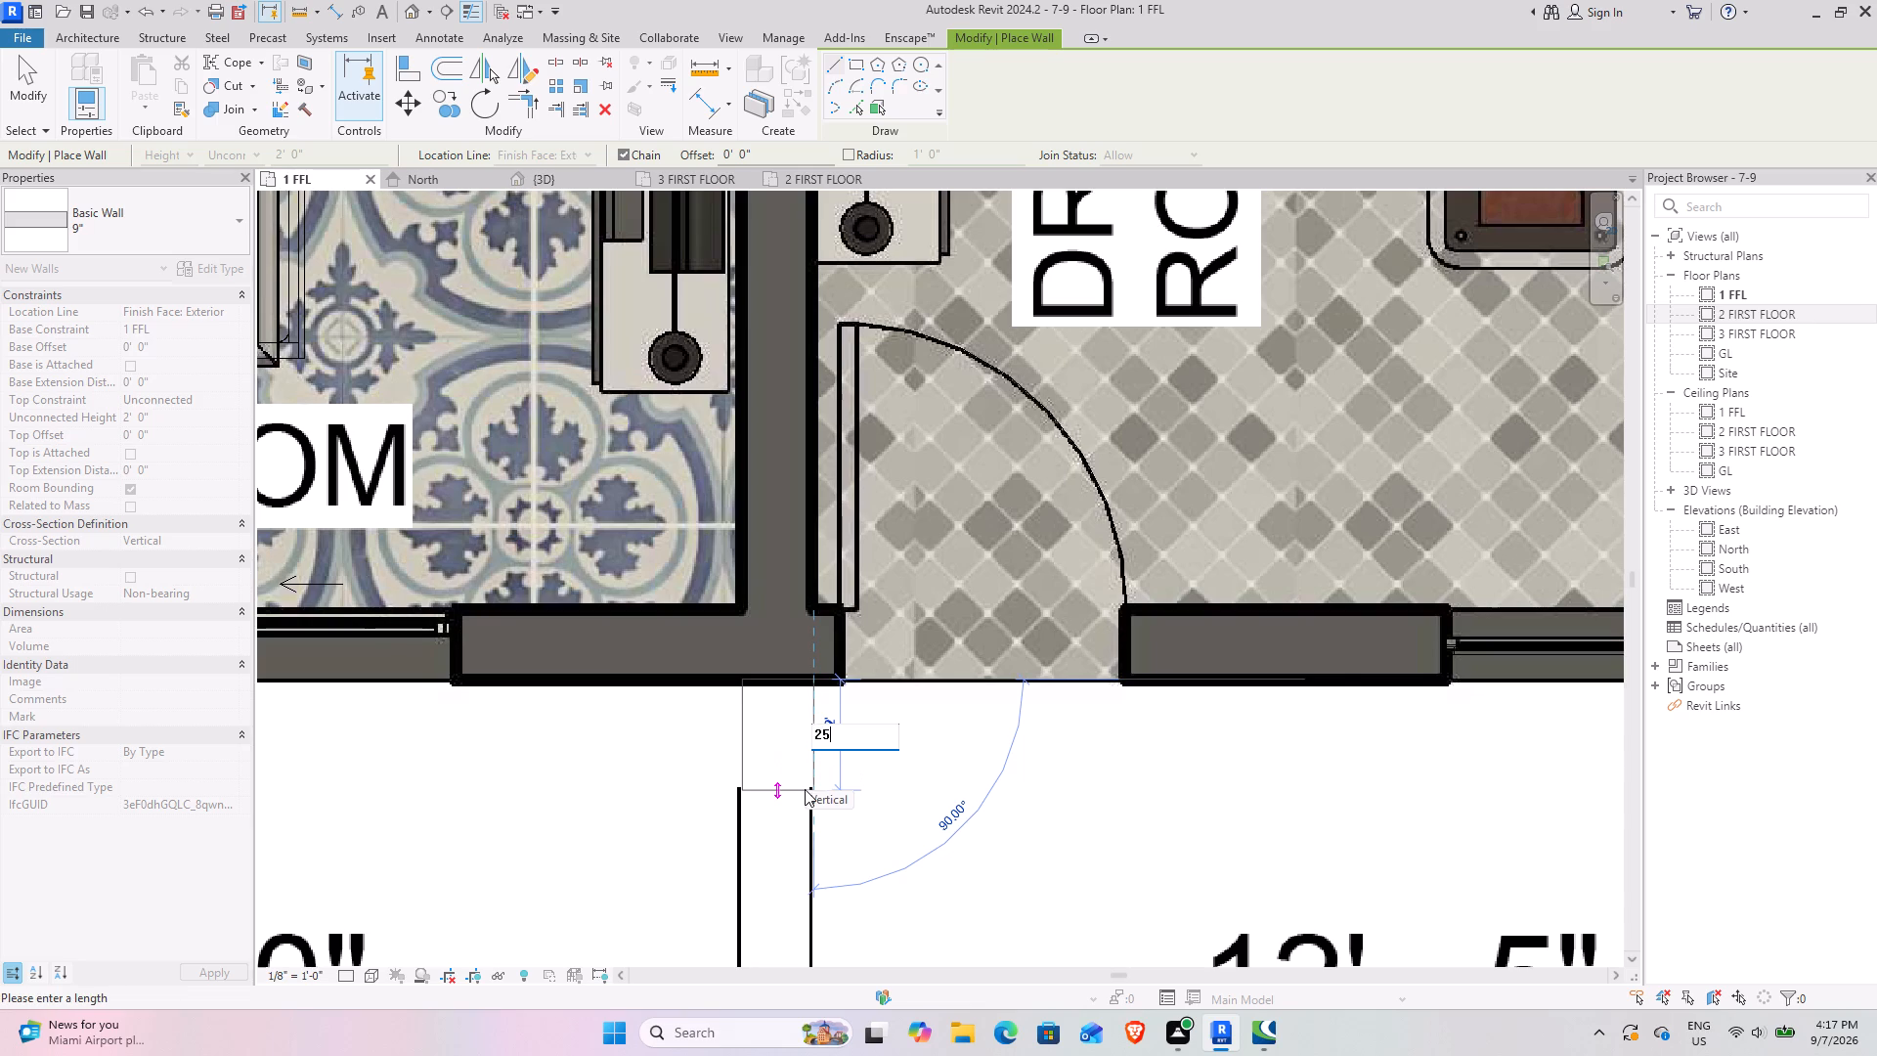
key("BackSpace")
type(".5")
key("Return")
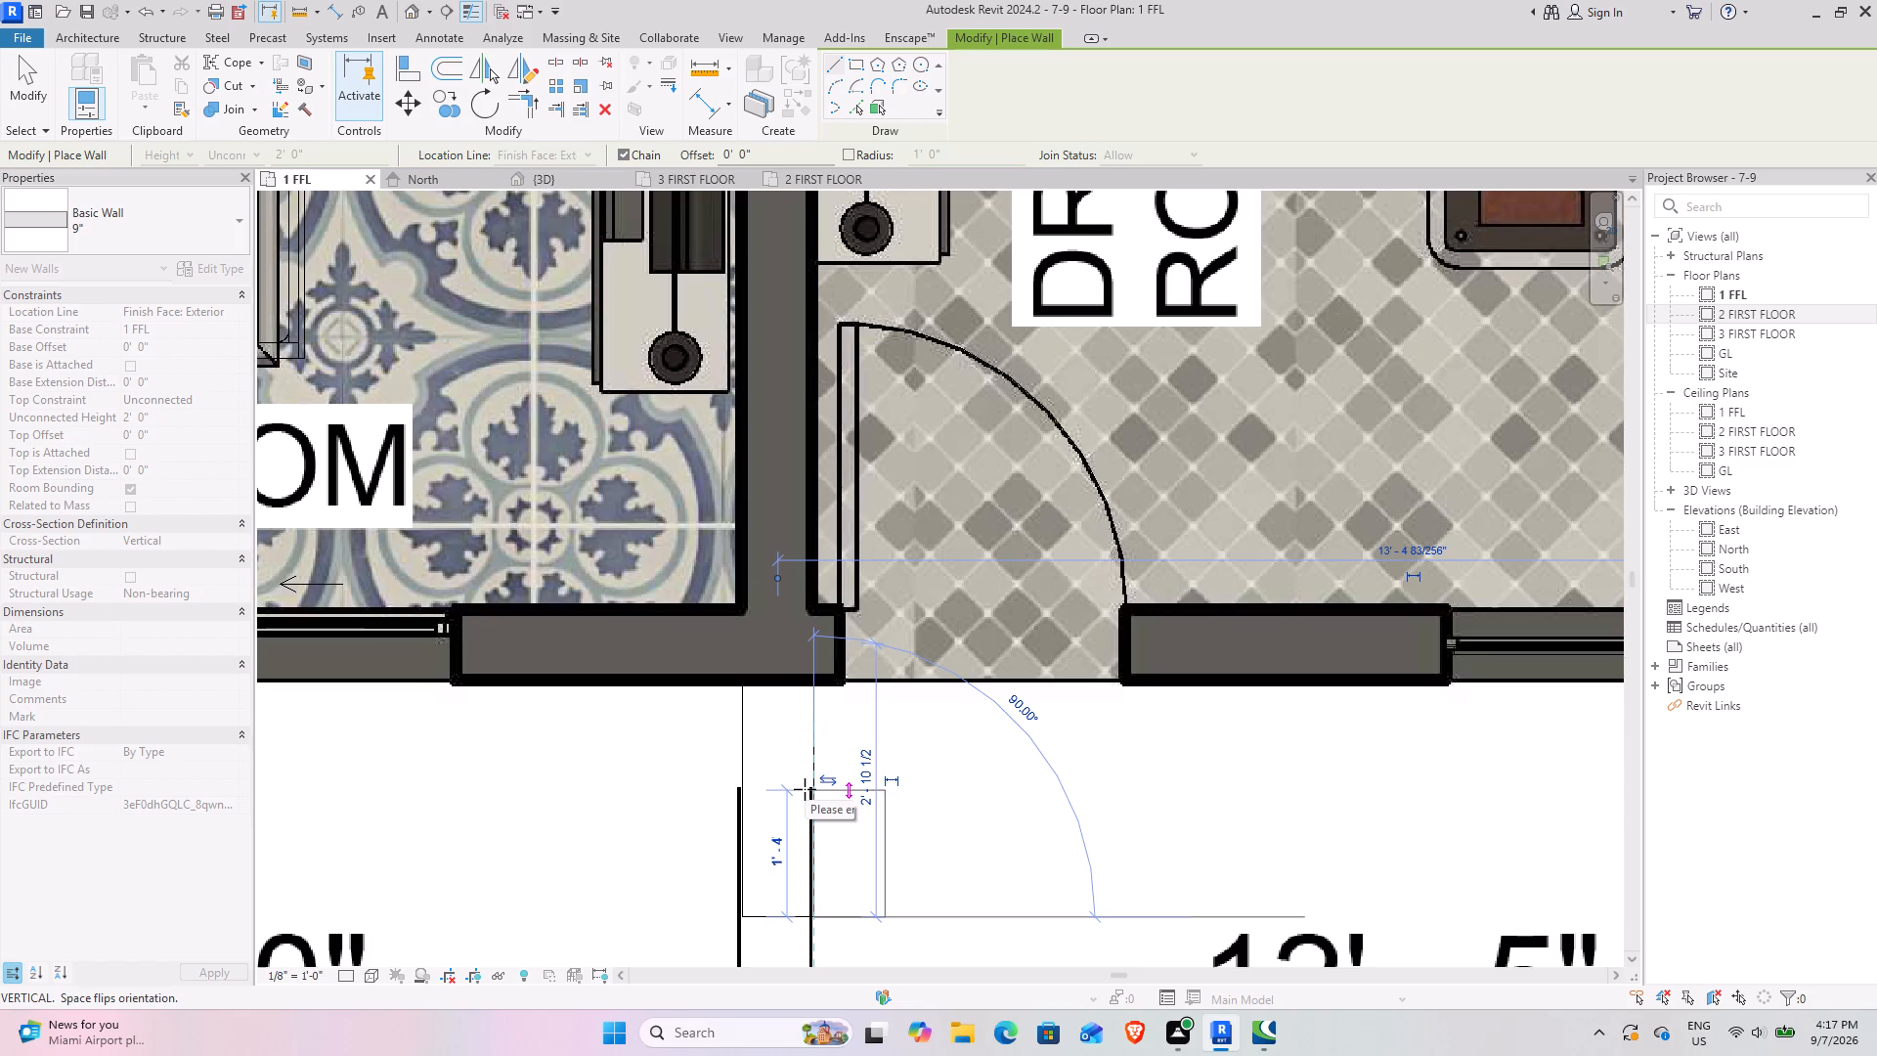
key("Escape")
middle_click_drag(754, 800, 809, 694)
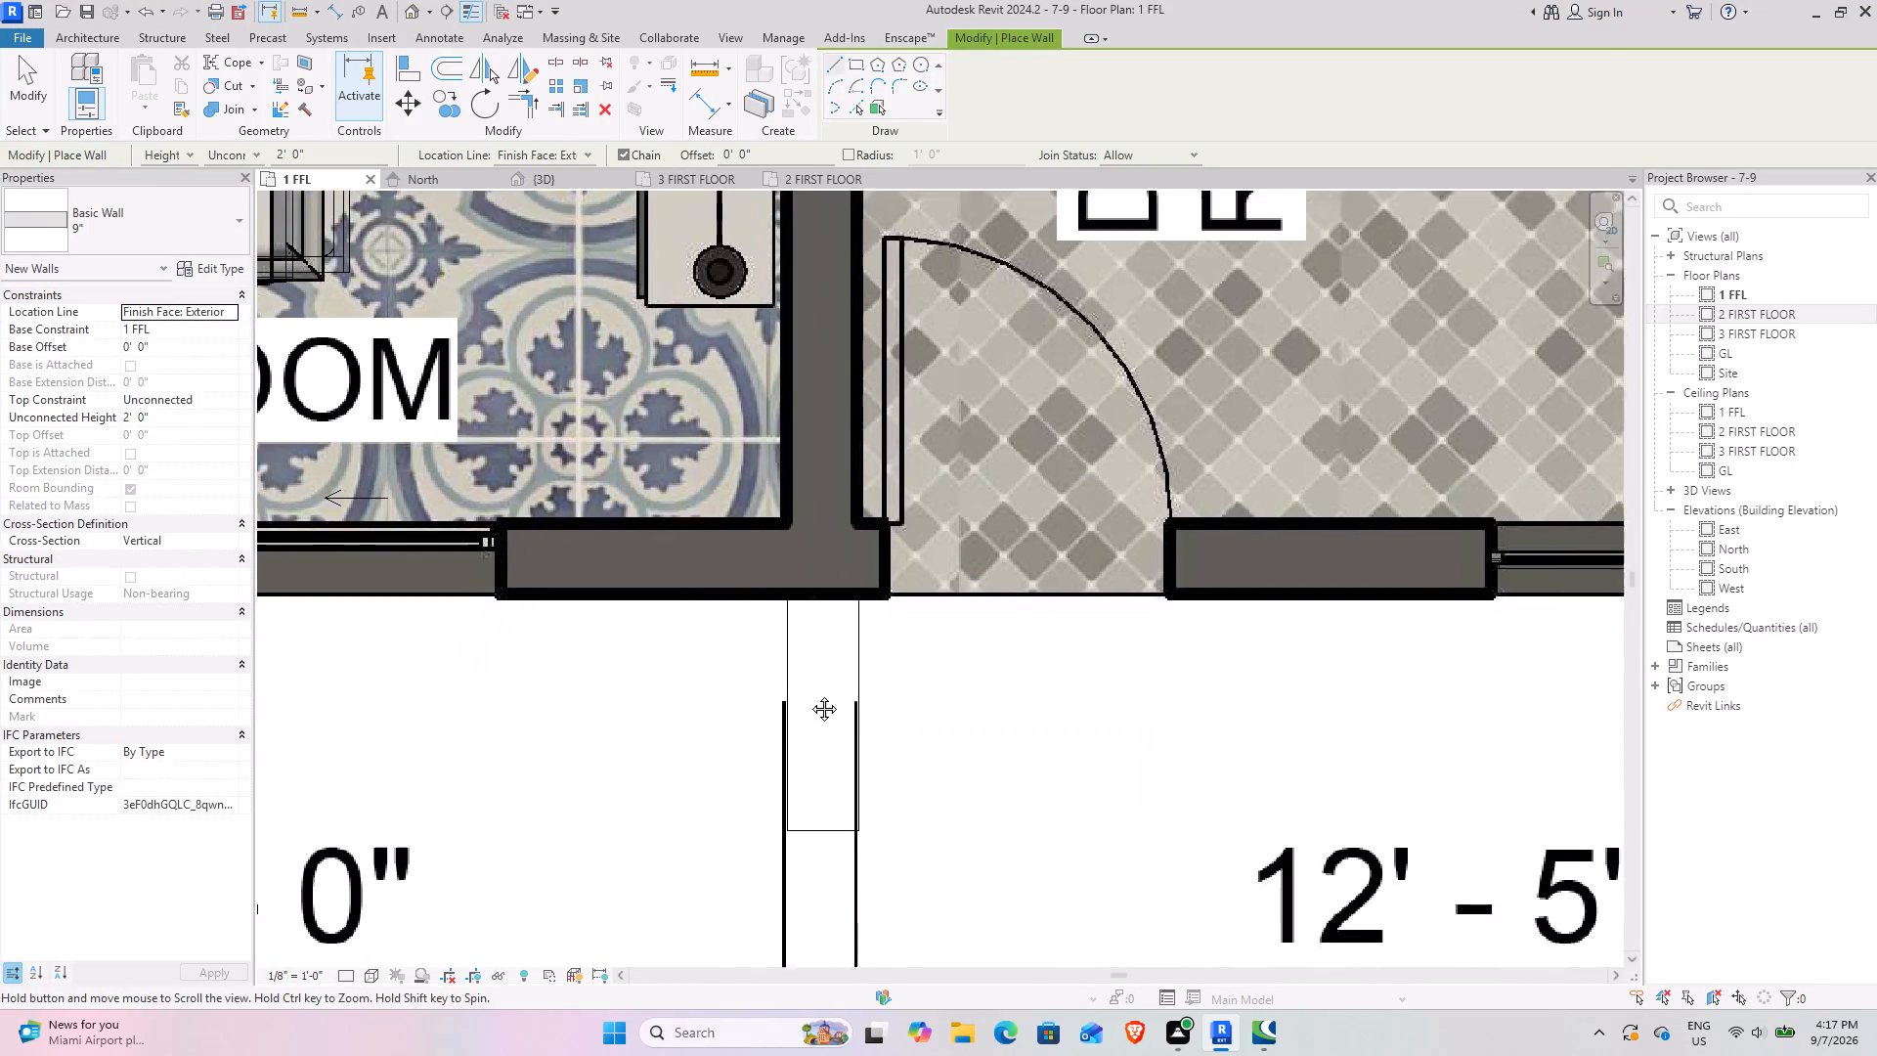
middle_click_drag(809, 694, 823, 665)
key("Escape")
key("Escape")
Offset a copy of the projecting front wall 1' 3" toward the bedroom side.
left_click(818, 629)
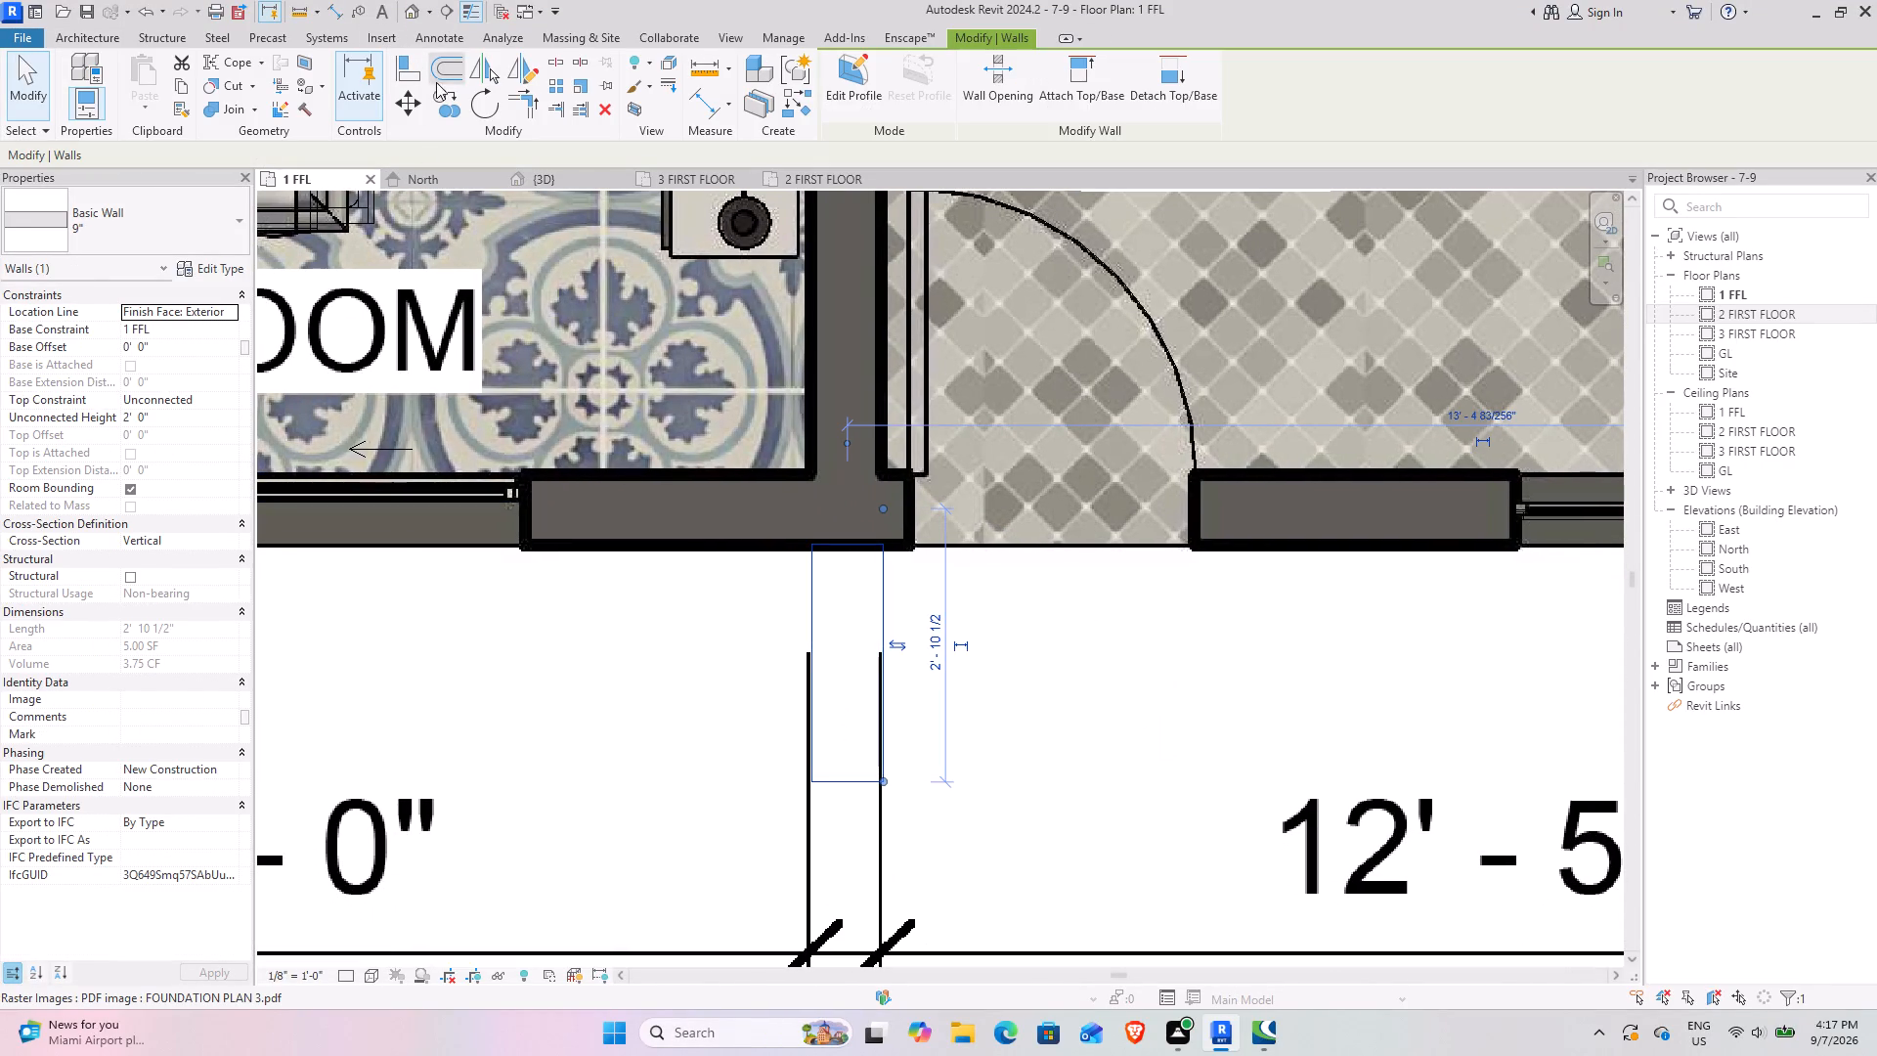
left_click(449, 72)
left_click_drag(278, 155, 170, 164)
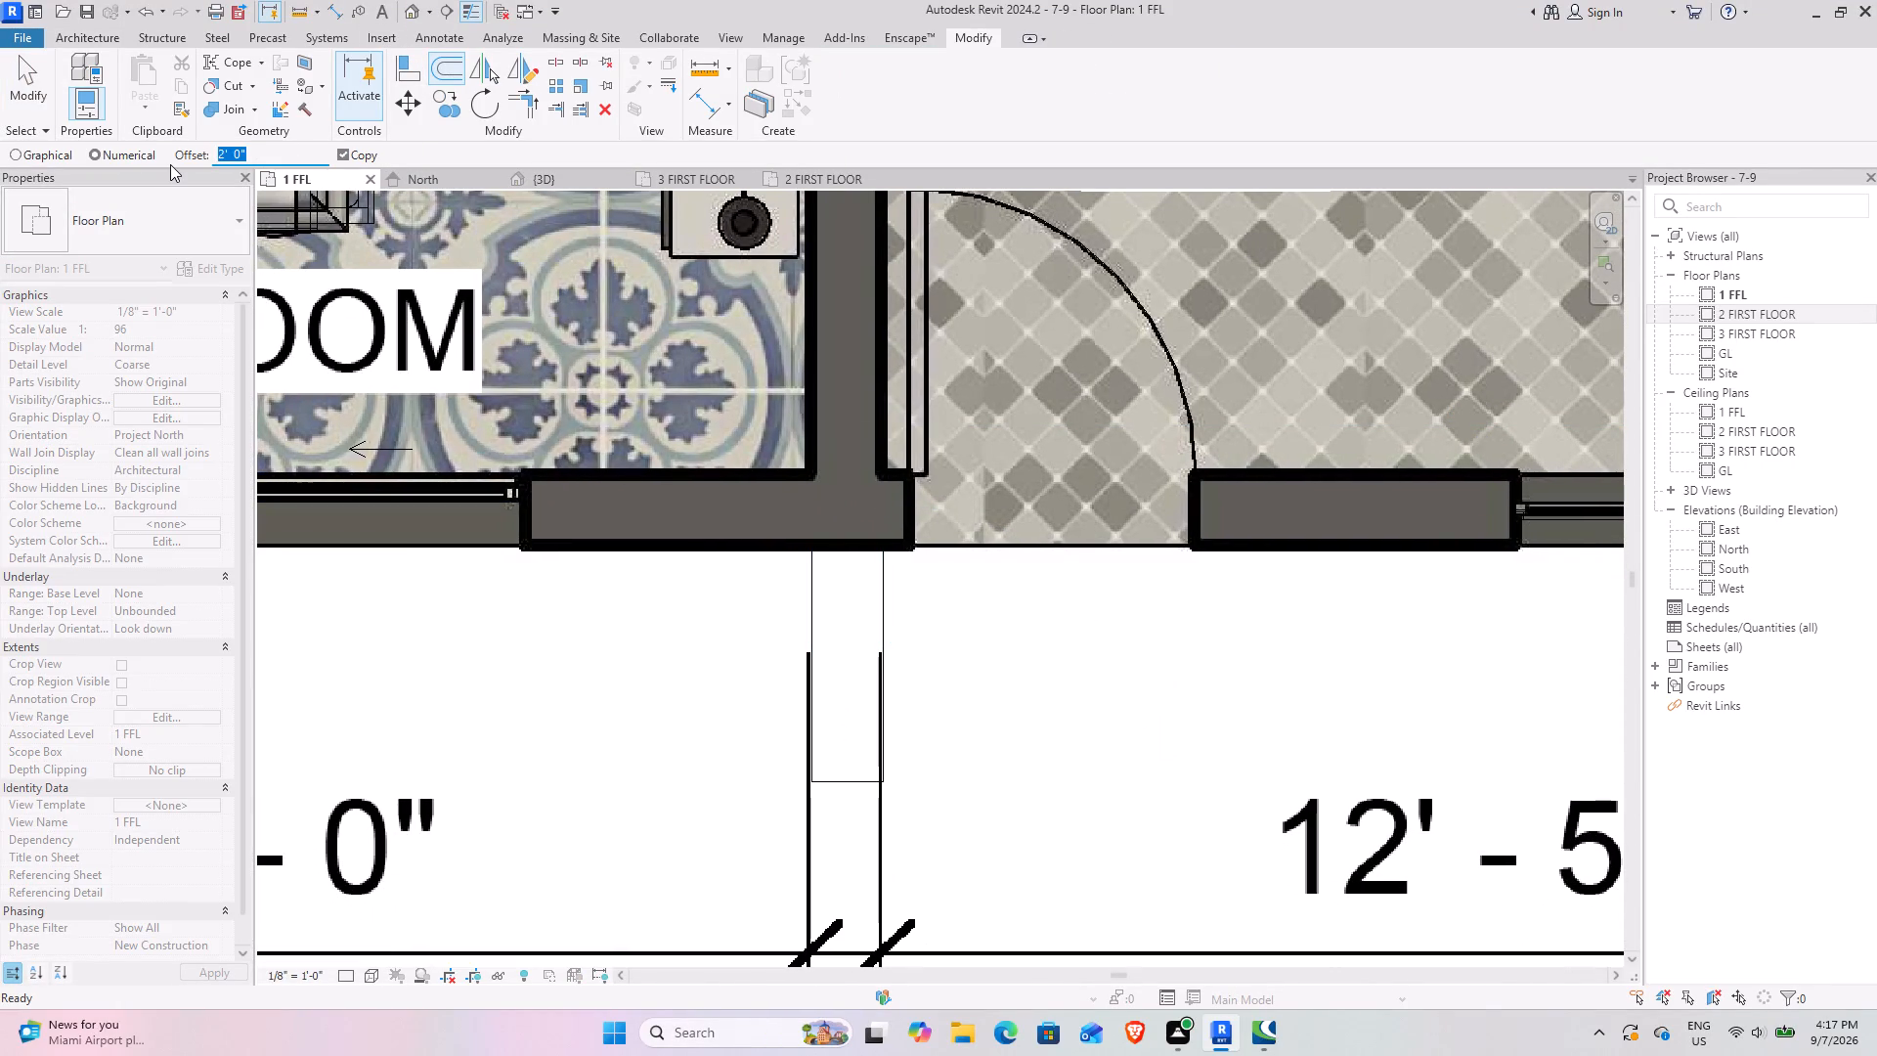
type("1'3")
key("Return")
left_click(812, 670)
key("Escape")
scroll(640, 748, "down", 4)
middle_click_drag(701, 746, 656, 746)
key("Escape")
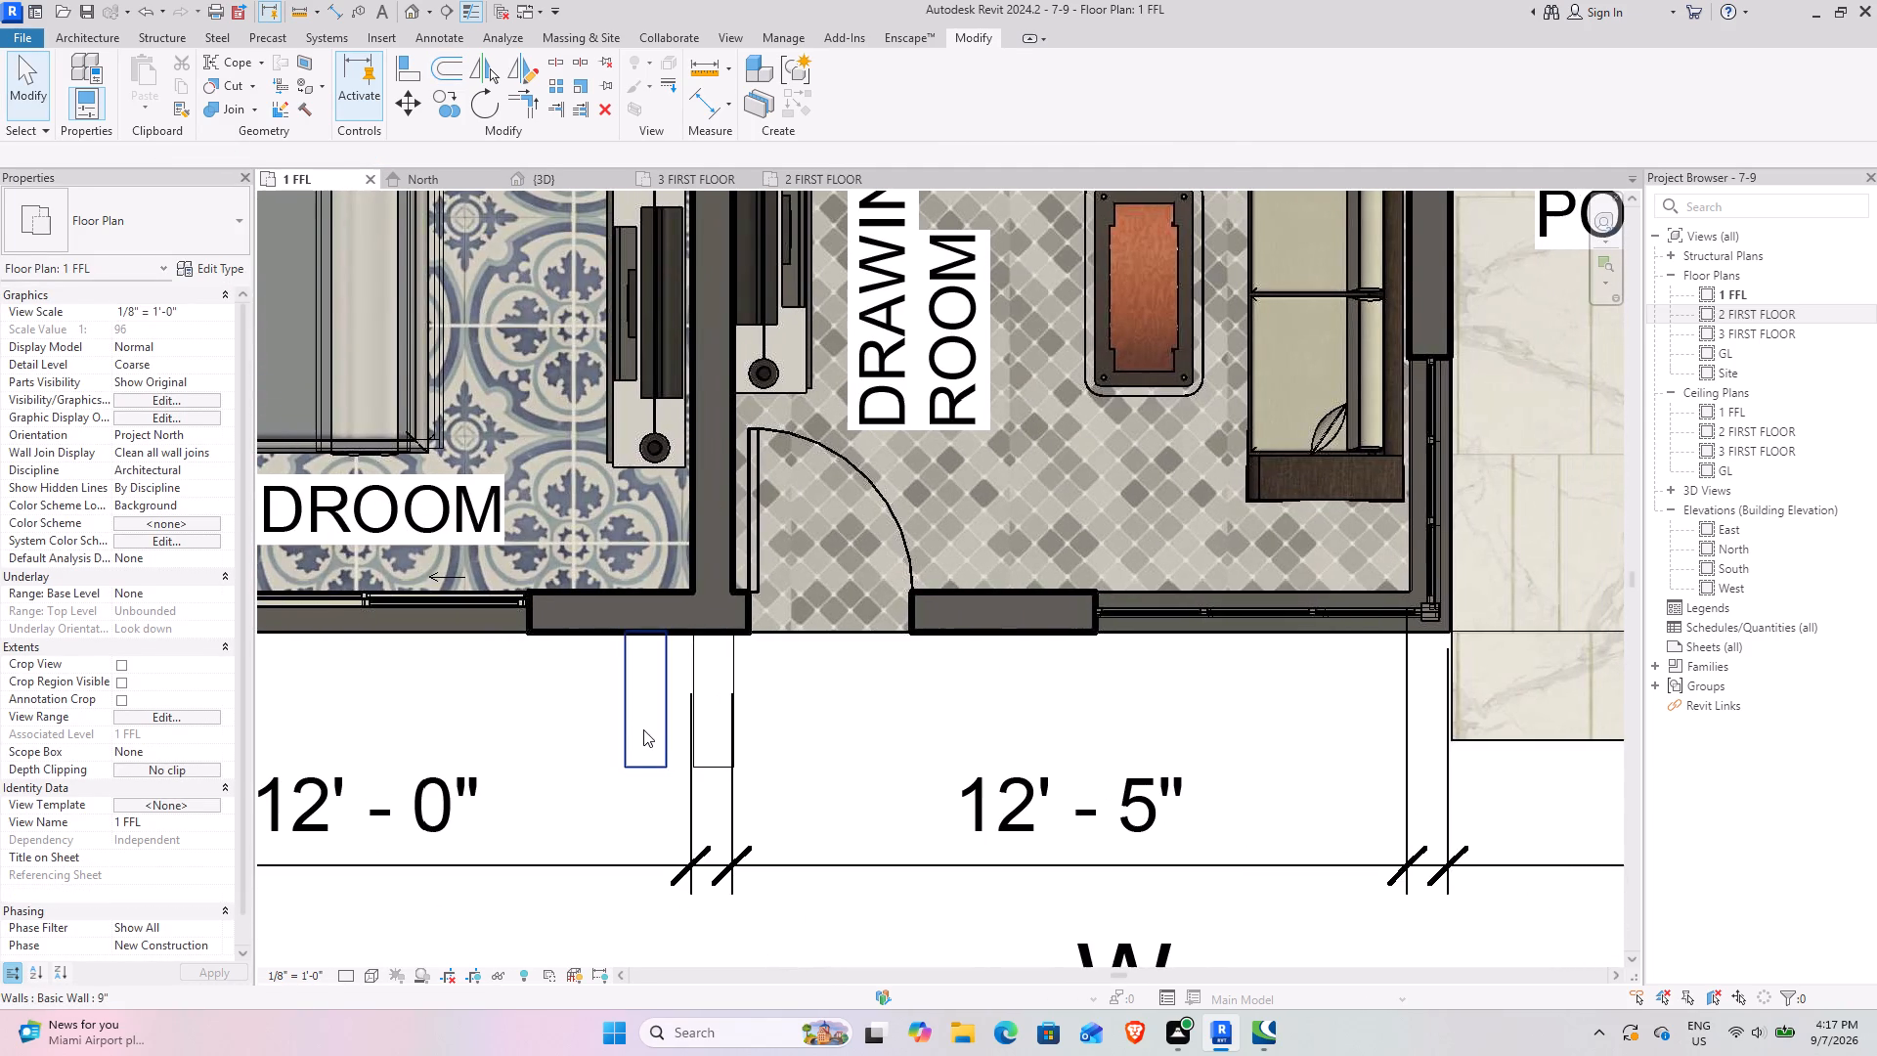
Set the clear gap between the copied fin wall and the original to 1' 3", measured between their facing sides.
left_click(643, 719)
scroll(684, 624, "up", 4)
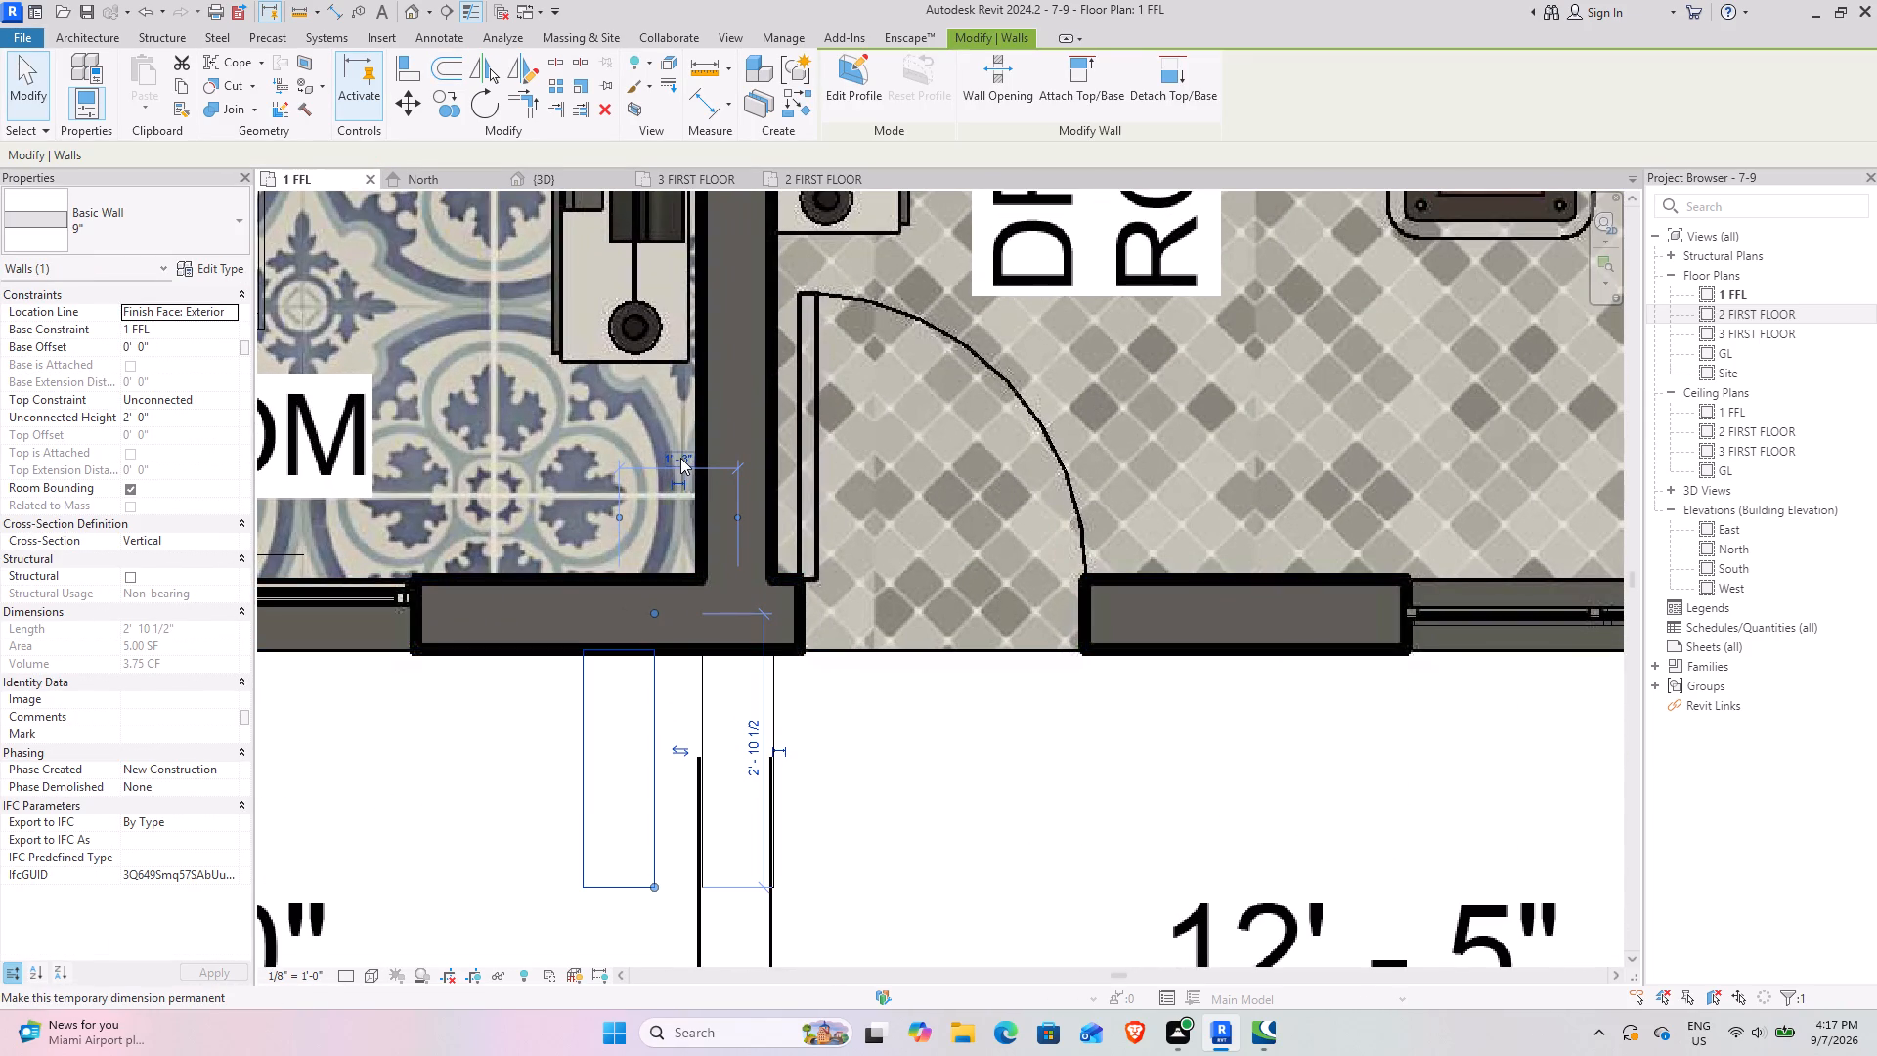
left_click(732, 517)
left_click(622, 523)
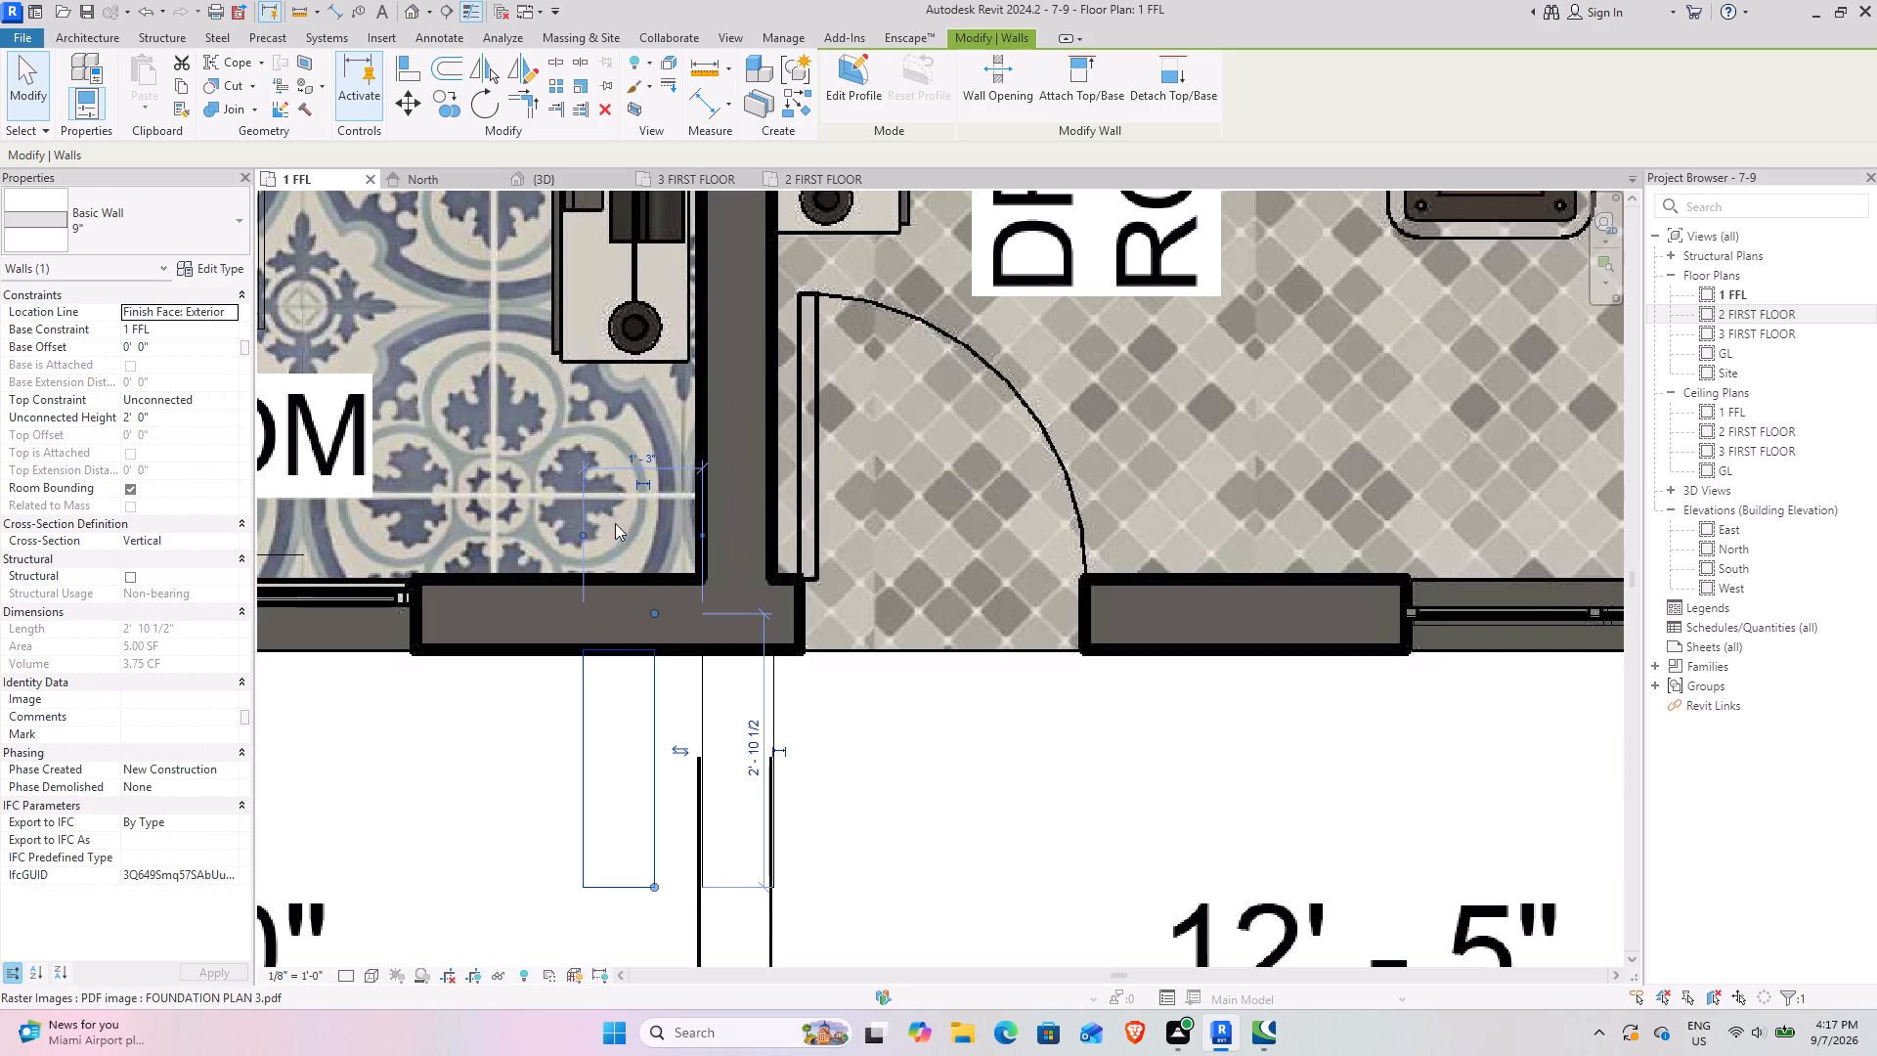
left_click(582, 538)
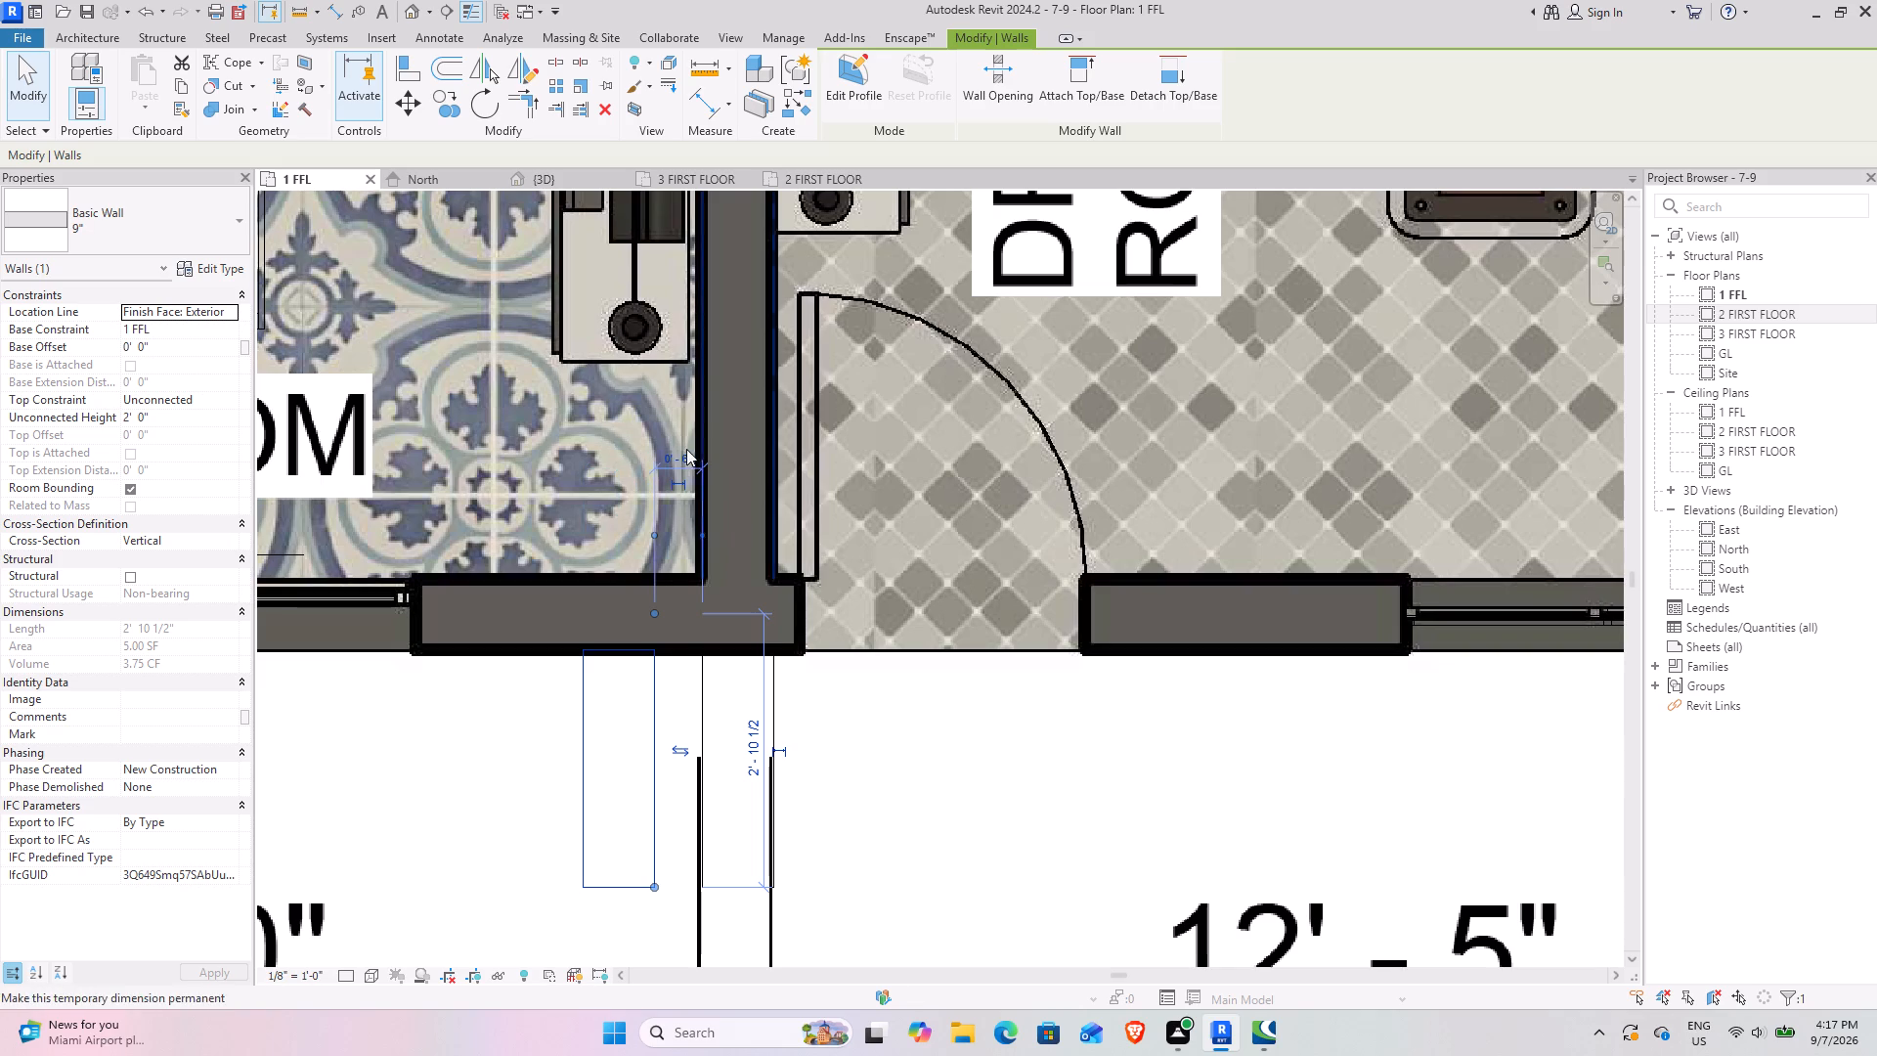
left_click(685, 450)
type("1'3")
key("Return")
left_click(930, 730)
scroll(868, 719, "down", 4)
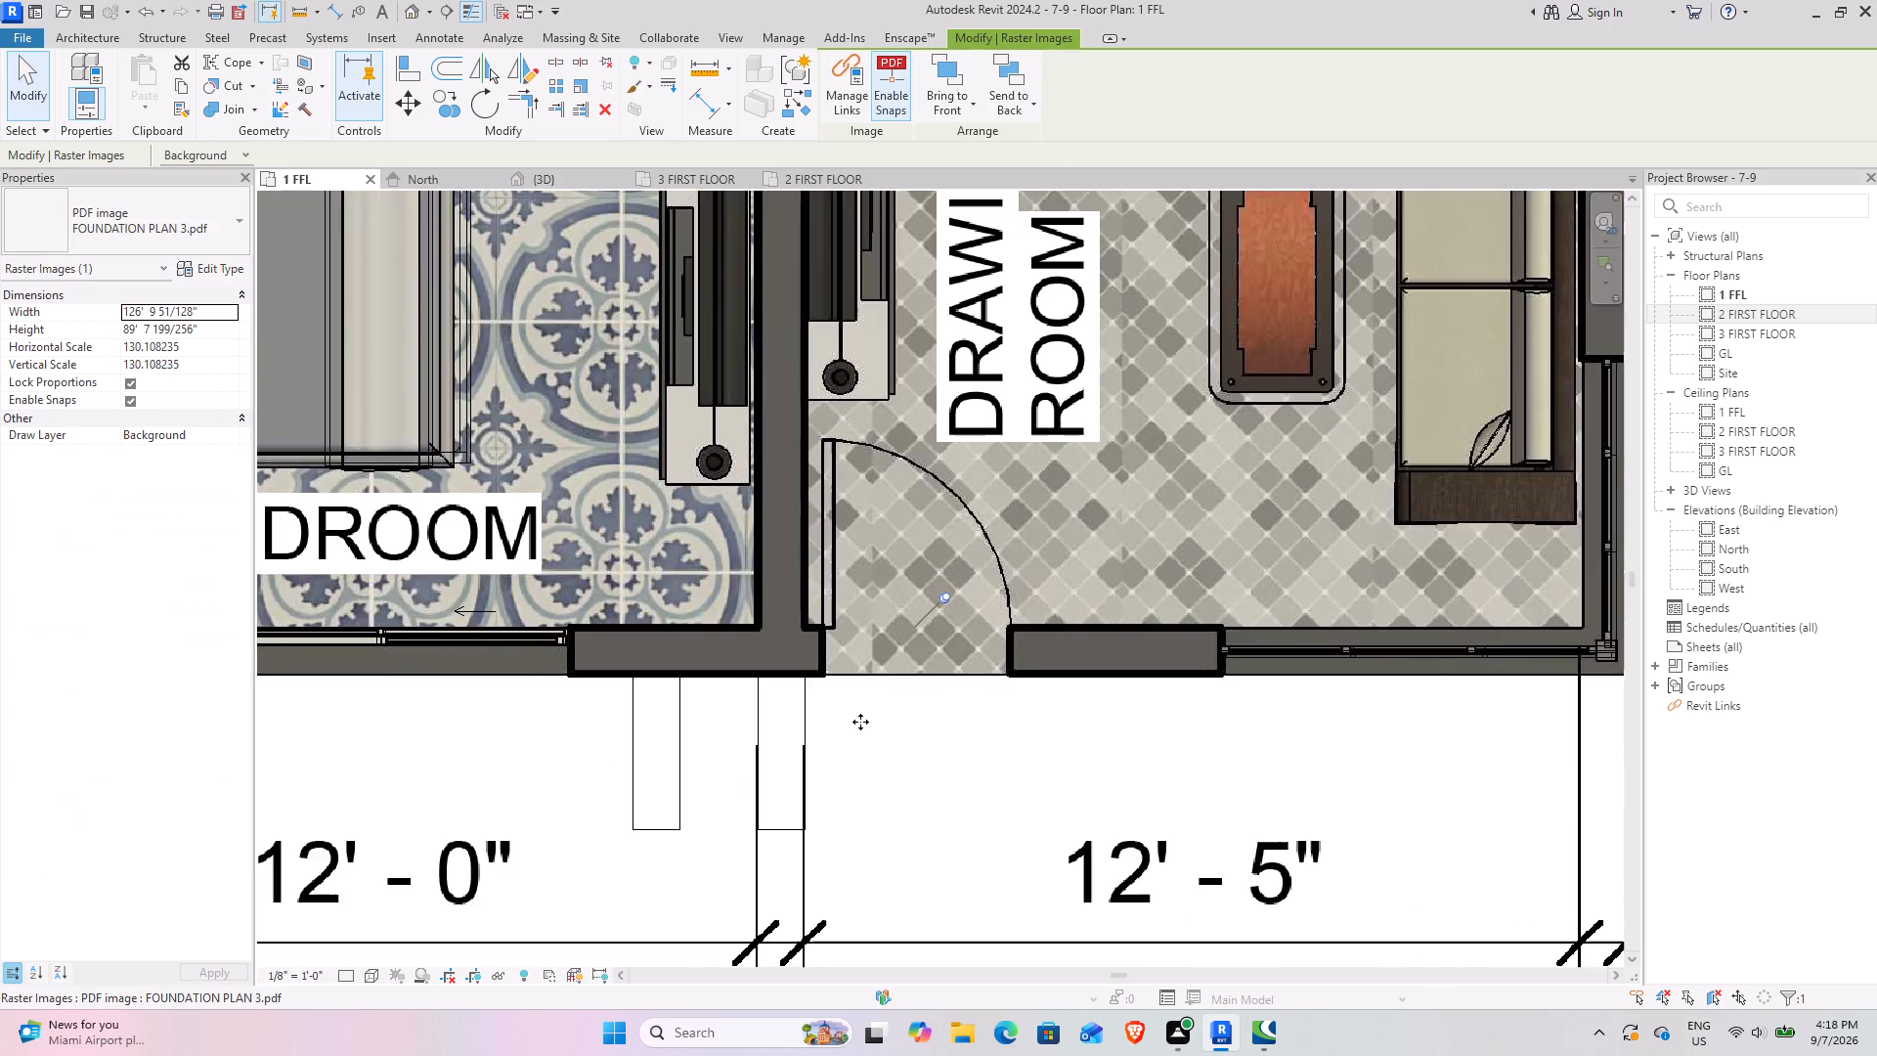
middle_click_drag(822, 716, 785, 662)
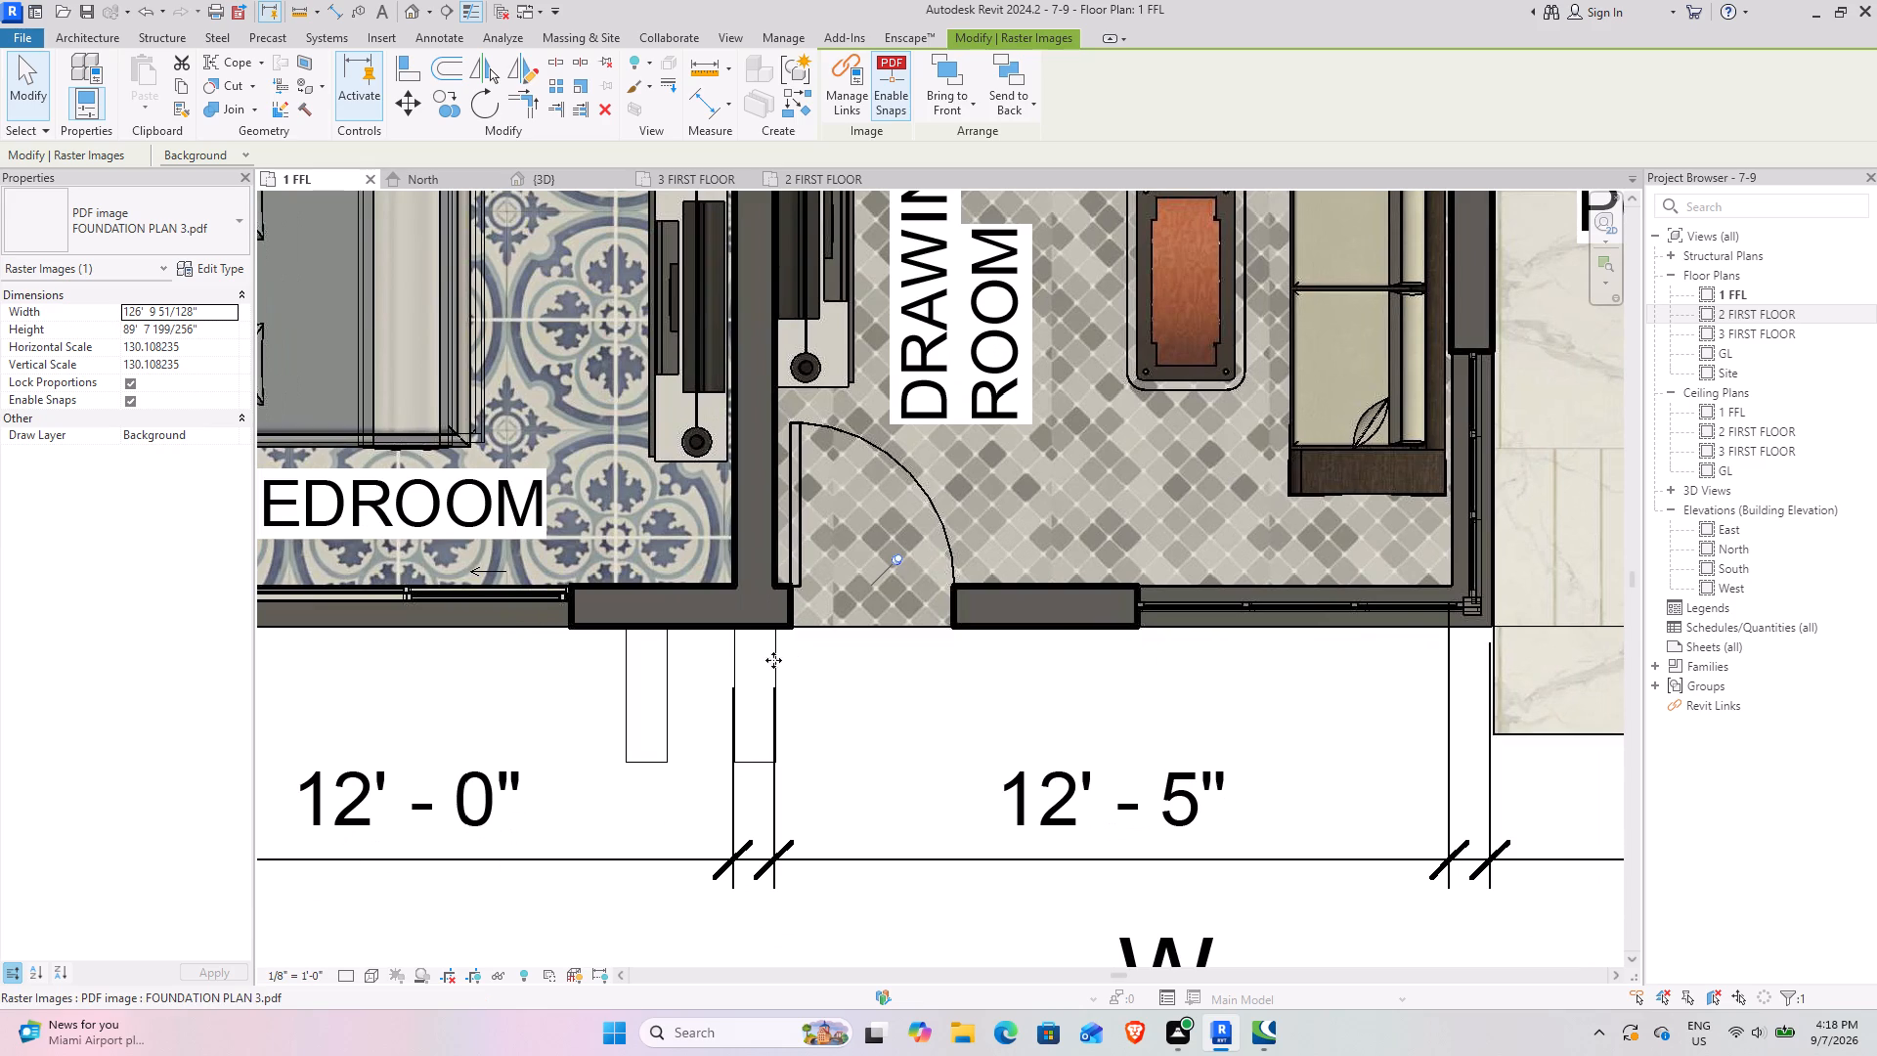
In the 3D view, set the base constraint of both front fin walls to GL.
left_click(541, 180)
scroll(611, 842, "up", 4)
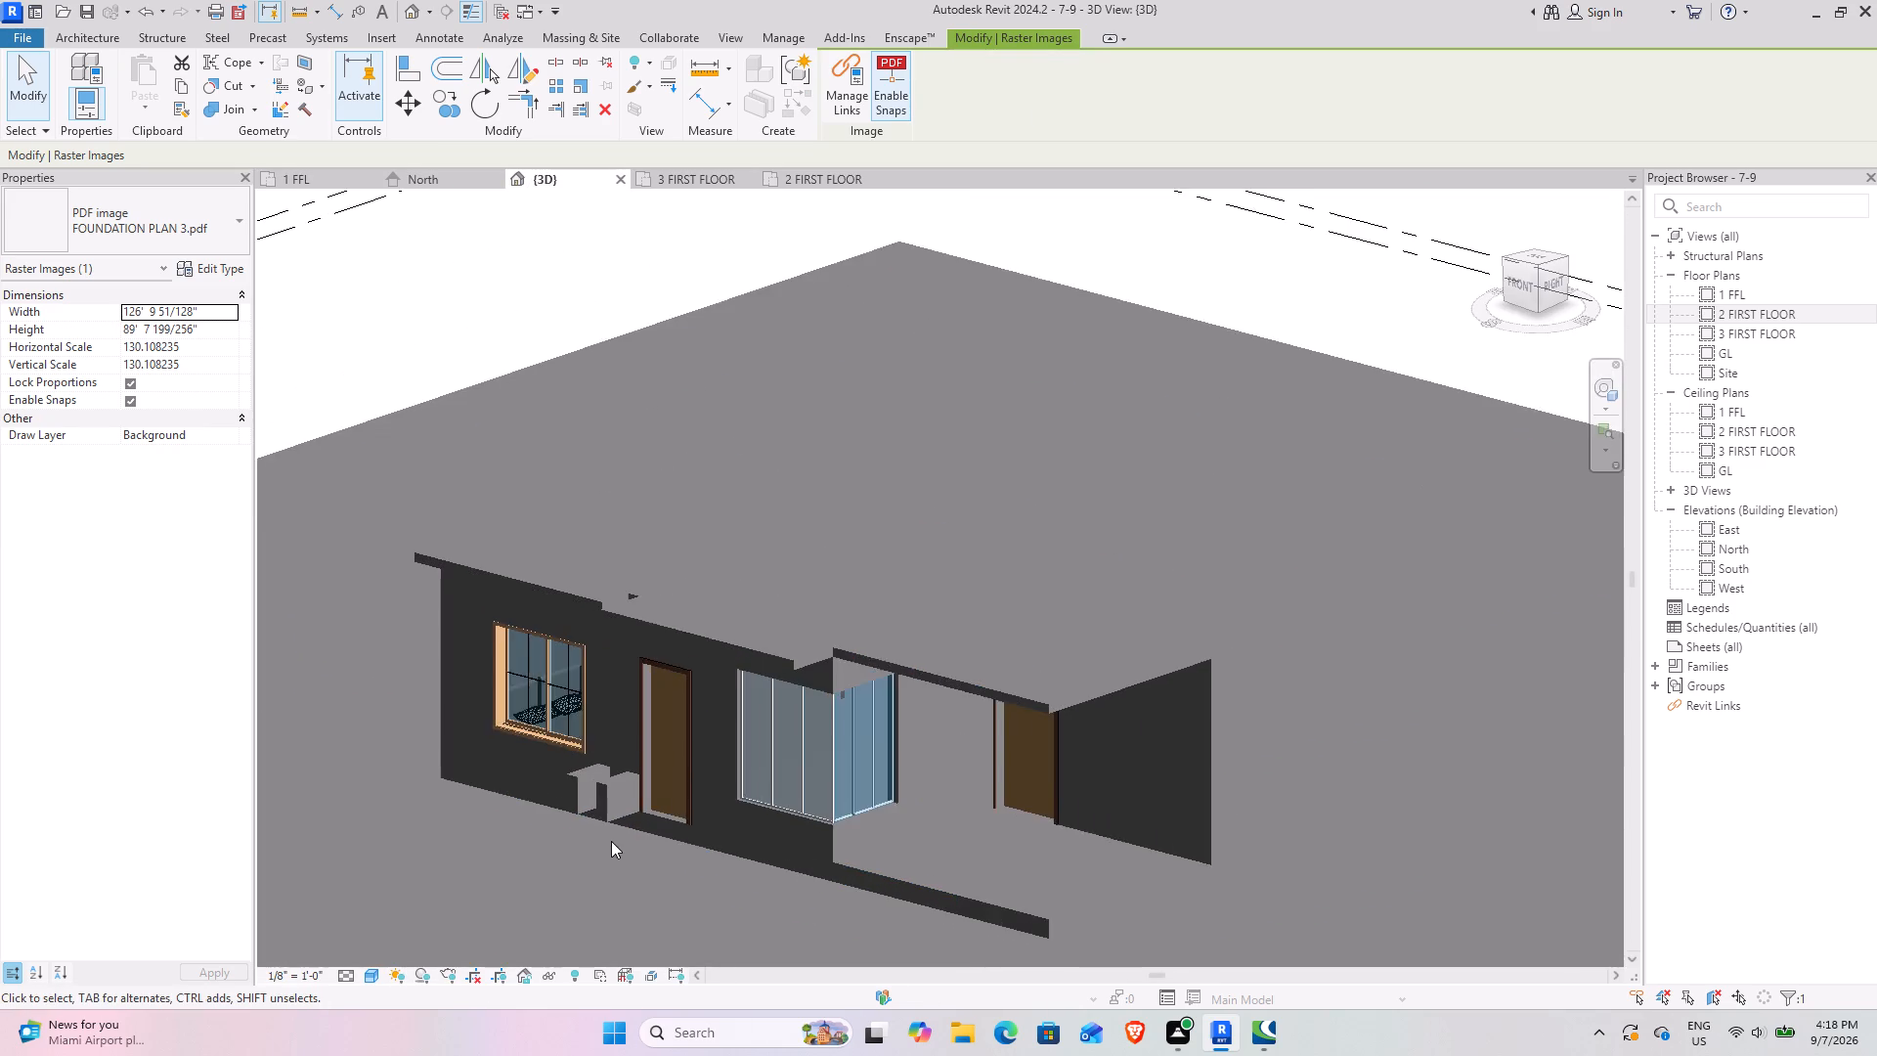
middle_click_drag(642, 820, 638, 856, "shift")
scroll(620, 849, "up", 4)
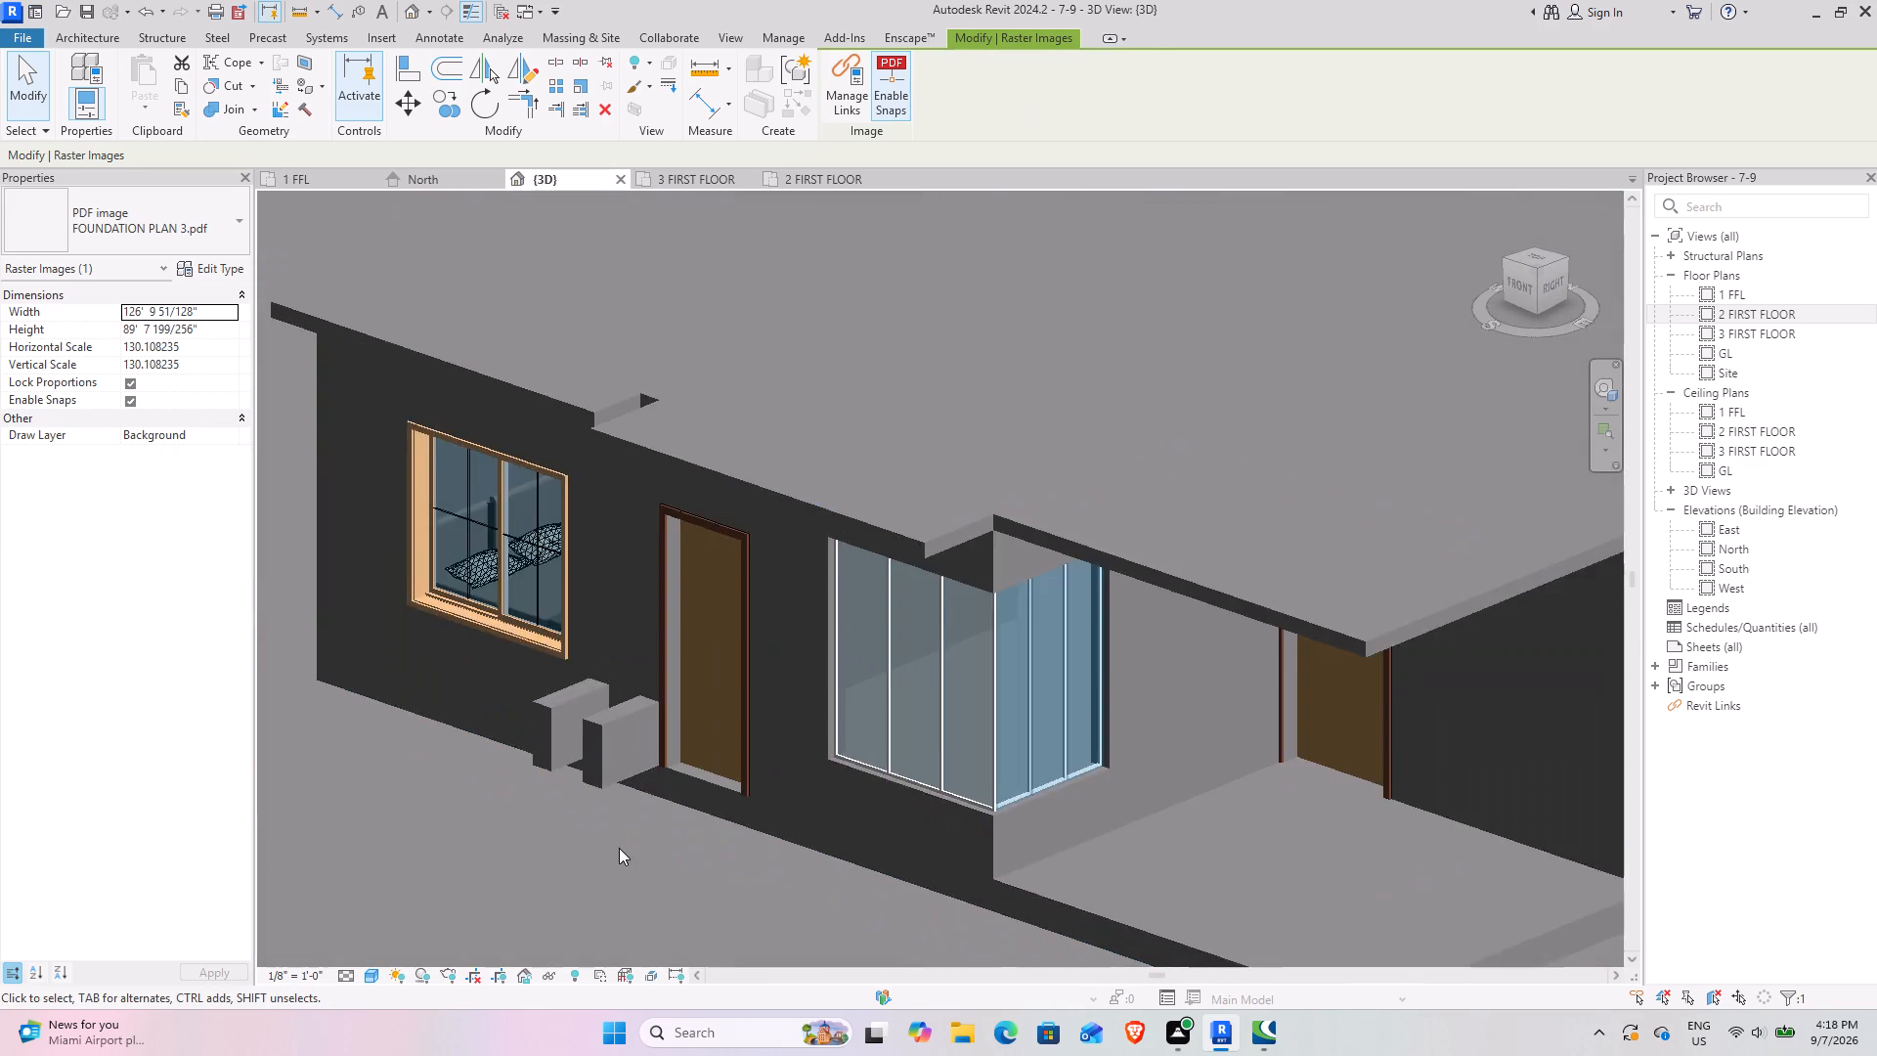
middle_click_drag(566, 864, 652, 823, "shift")
middle_click_drag(653, 802, 727, 513)
middle_click_drag(715, 741, 669, 708, "shift")
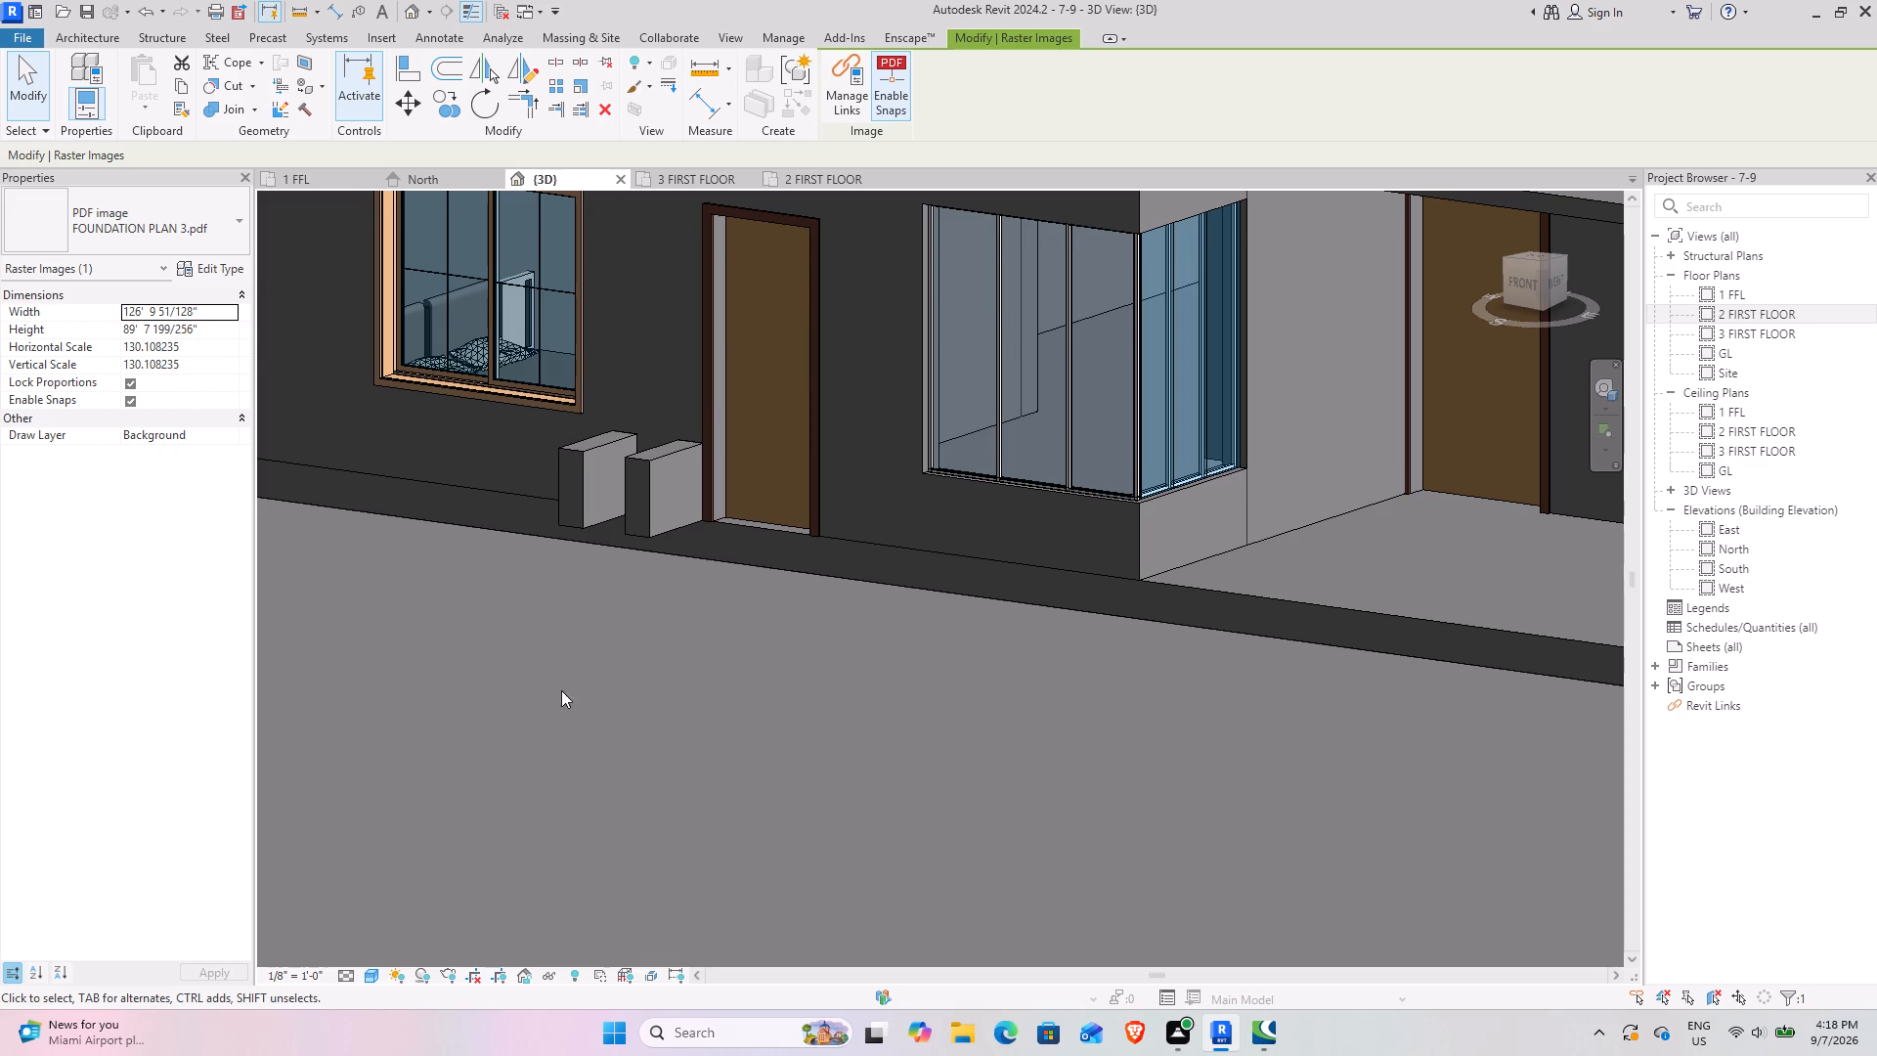
left_click(655, 497)
left_click(574, 491, "ctrl")
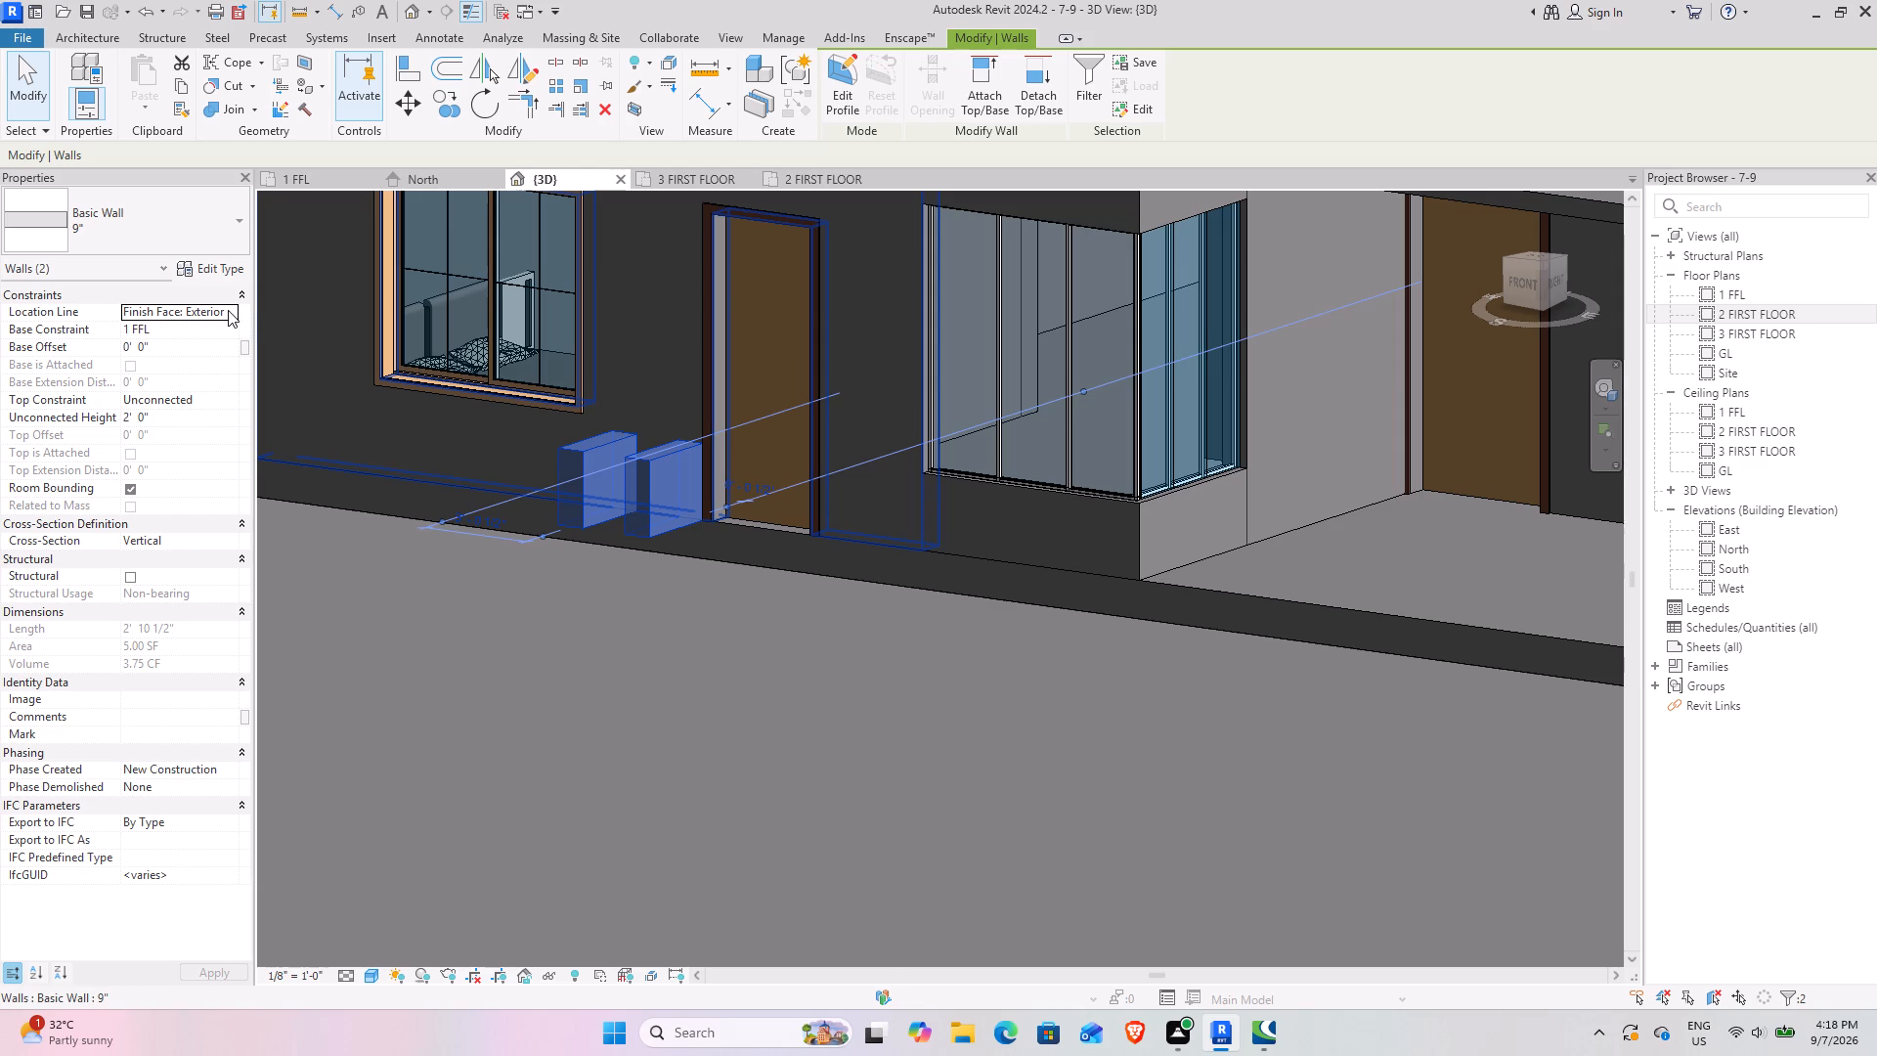
left_click(229, 331)
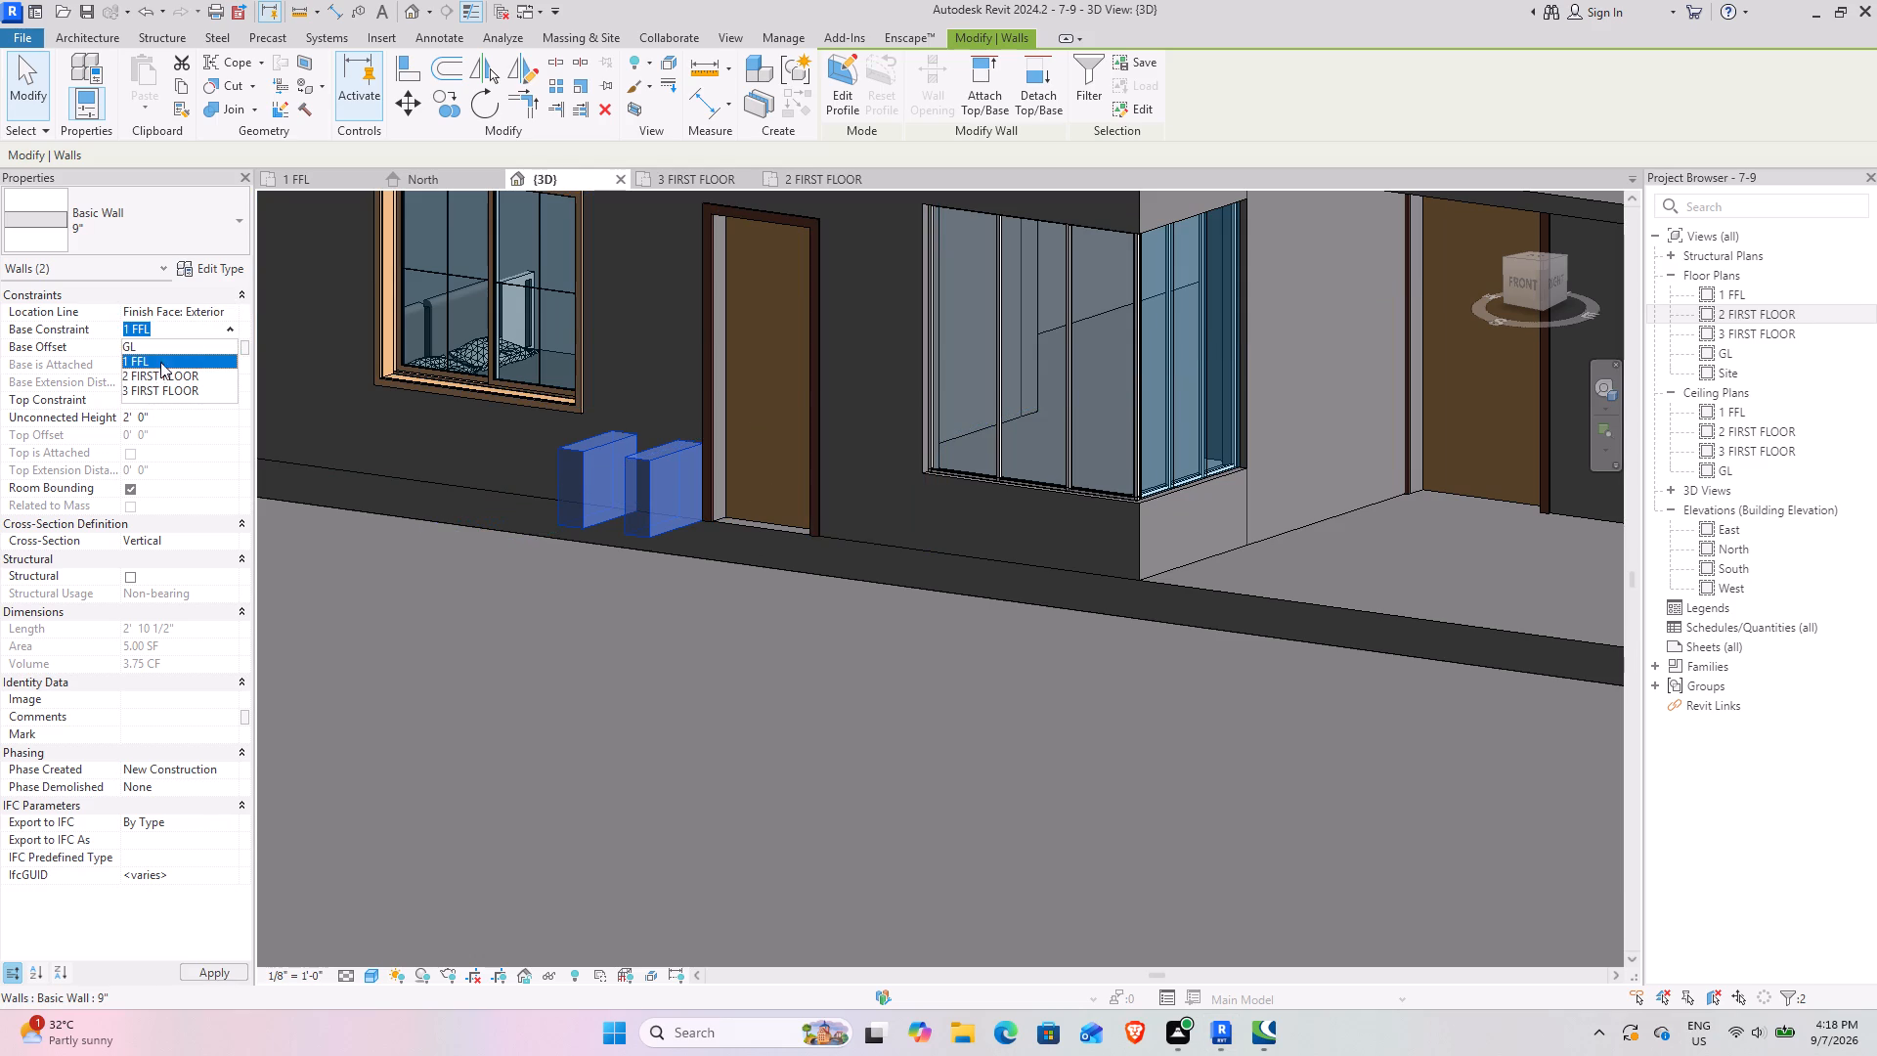
left_click(161, 346)
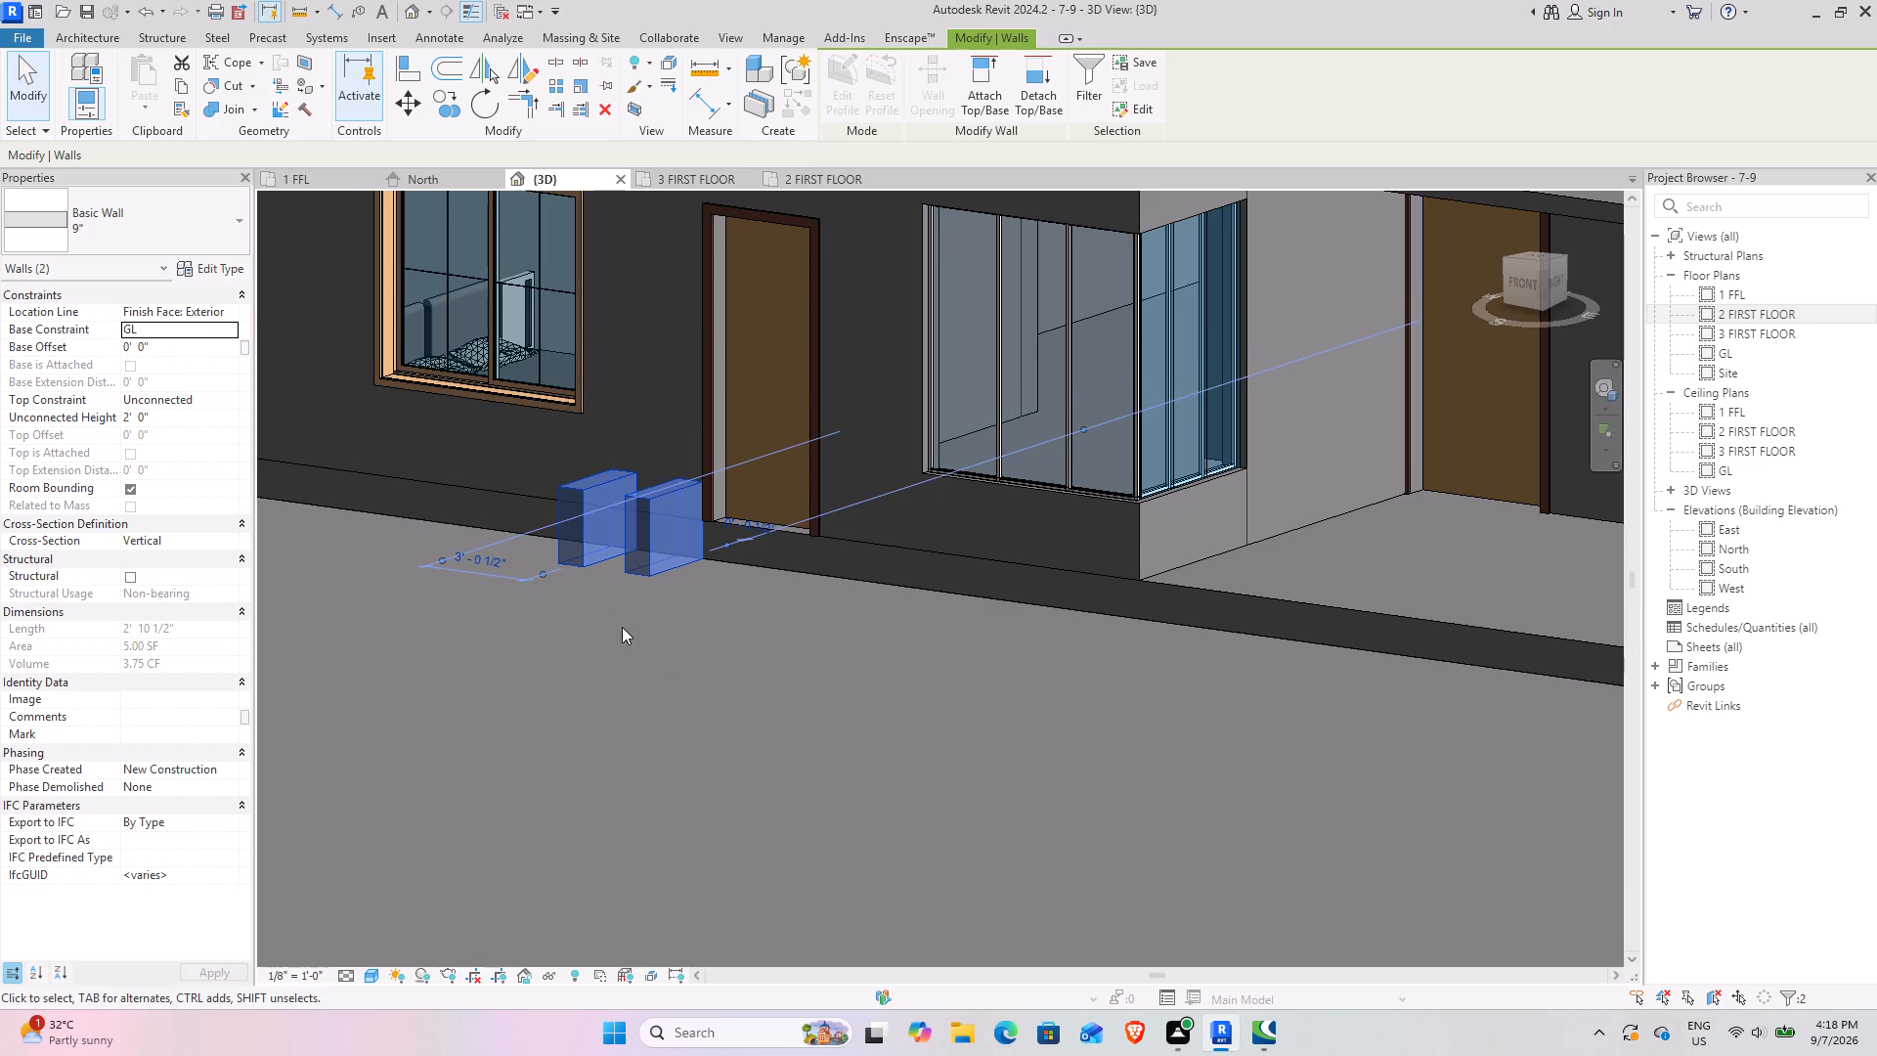
Set the unconnected height of both front fin walls to 20'.
left_click(201, 422)
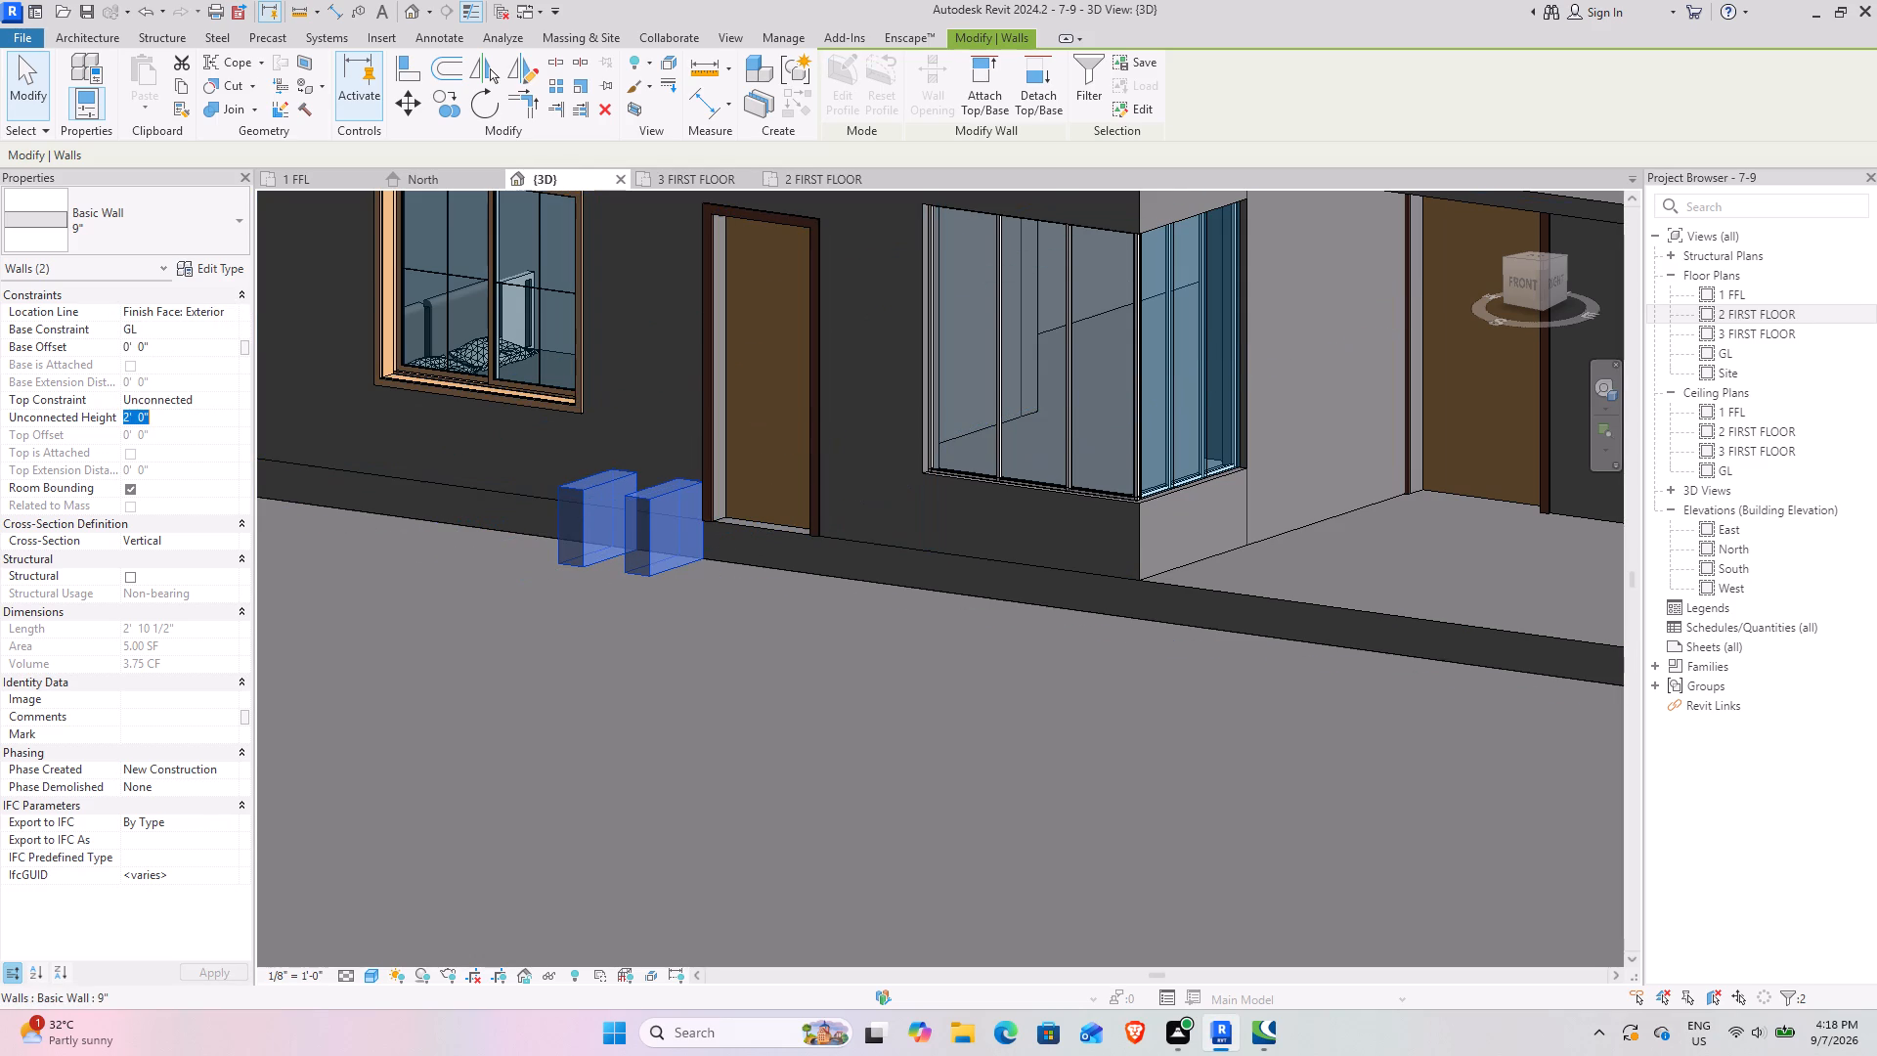
type("20")
key("Return")
left_click(715, 645)
scroll(683, 636, "down", 5)
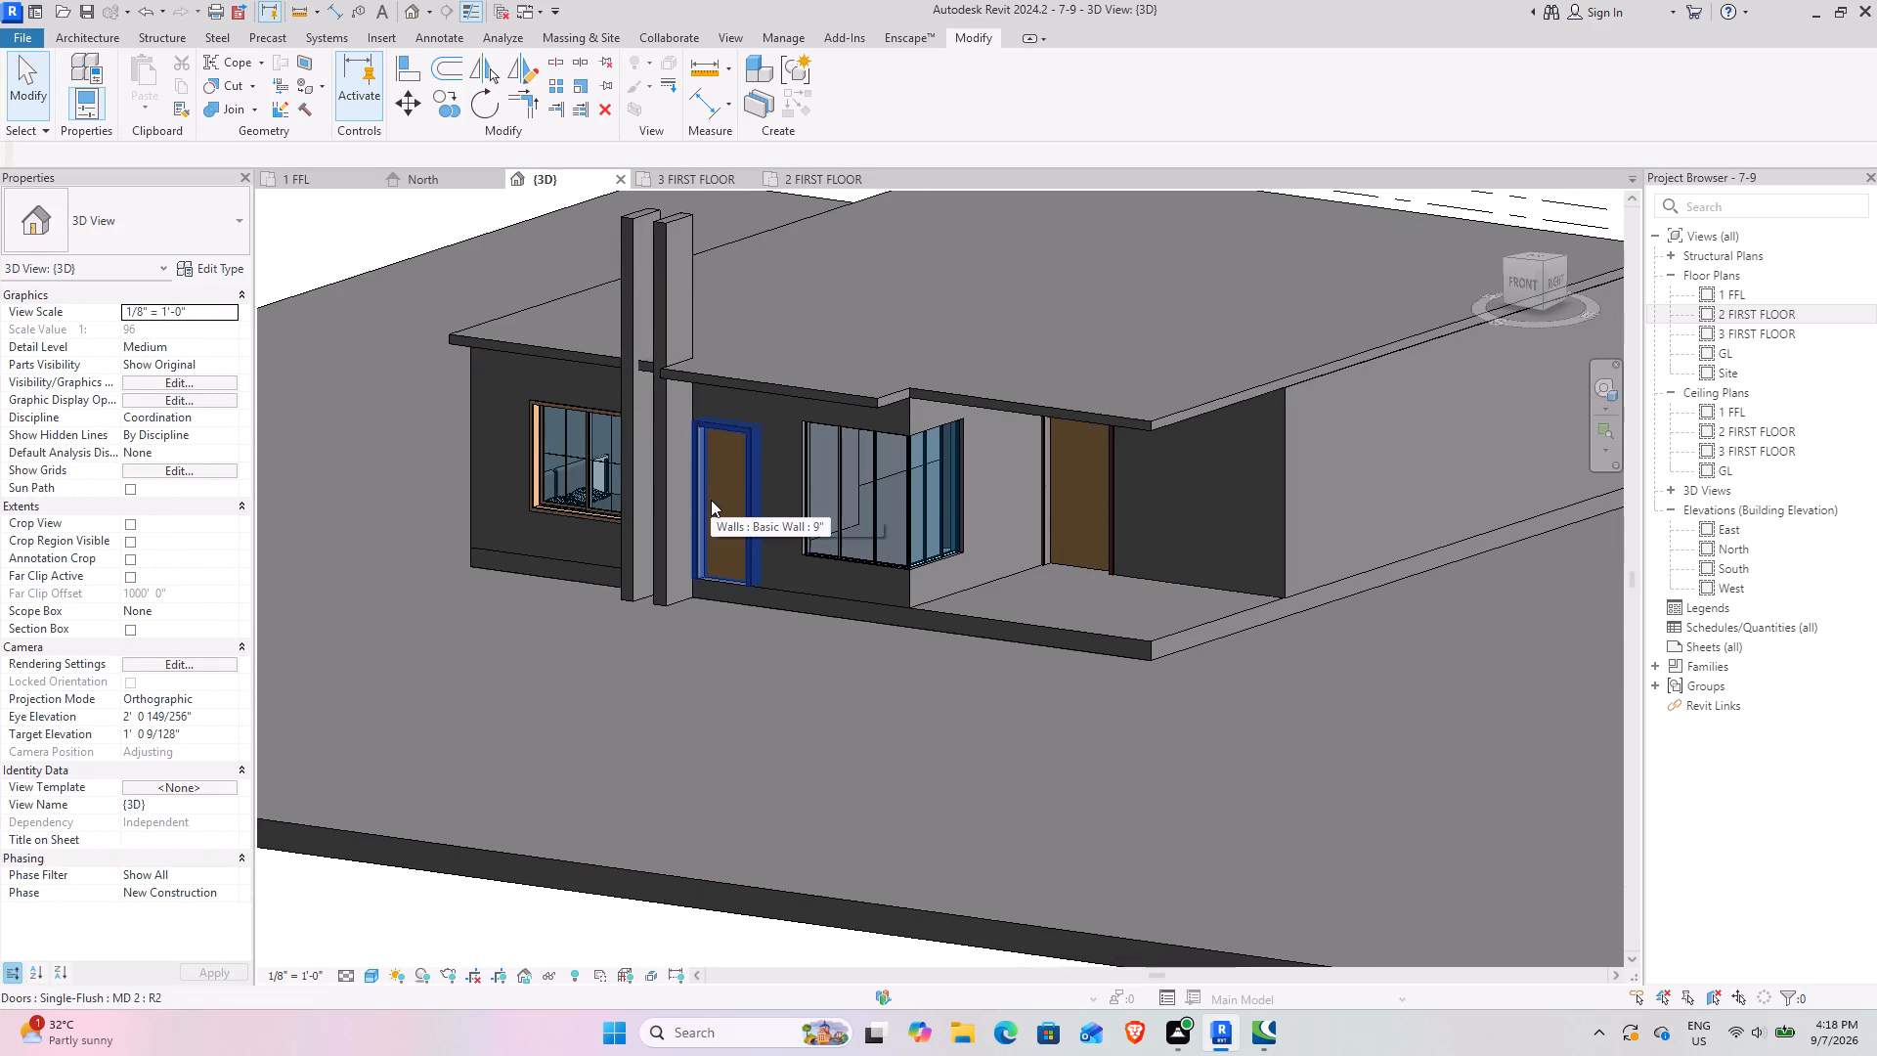
Edit the ROOF slab boundary in the 3 FIRST FLOOR plan, aligning the notch's bedroom-side edge to the second fin wall's outer face, and finish the sketch.
left_click(784, 385)
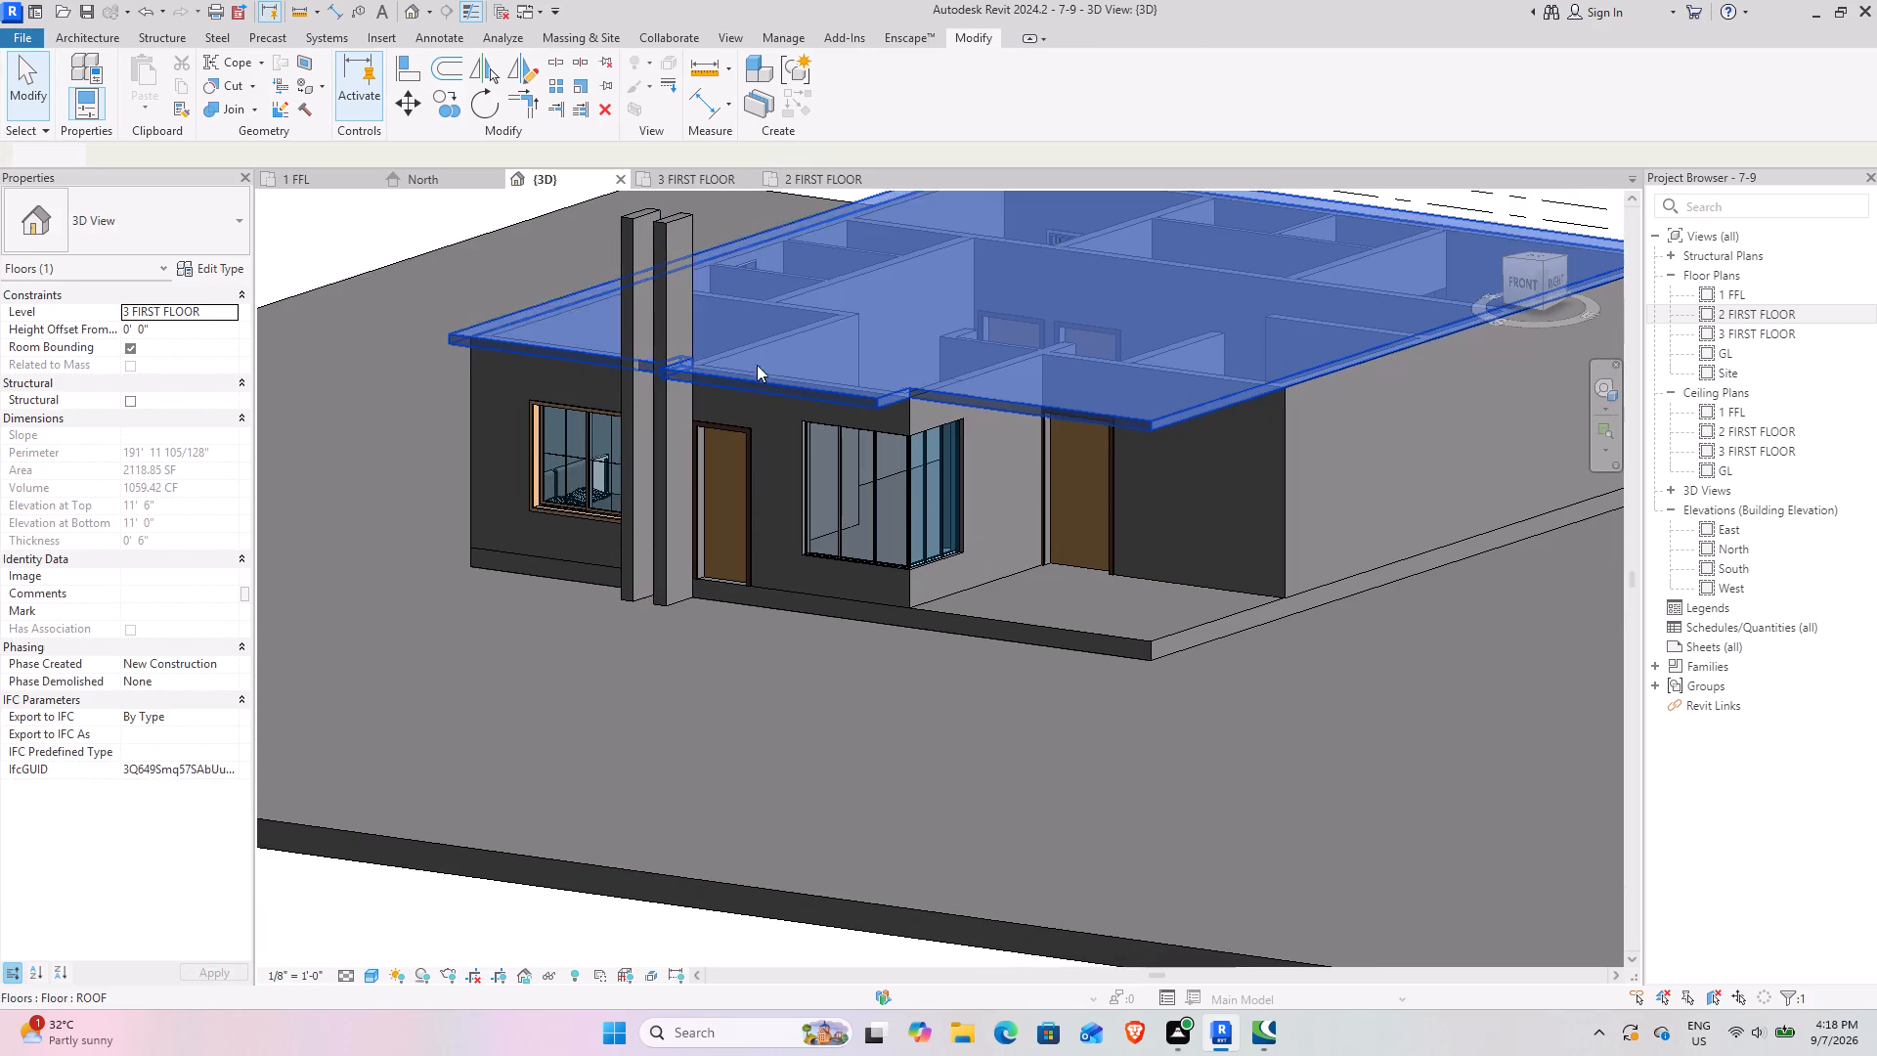
left_click(851, 102)
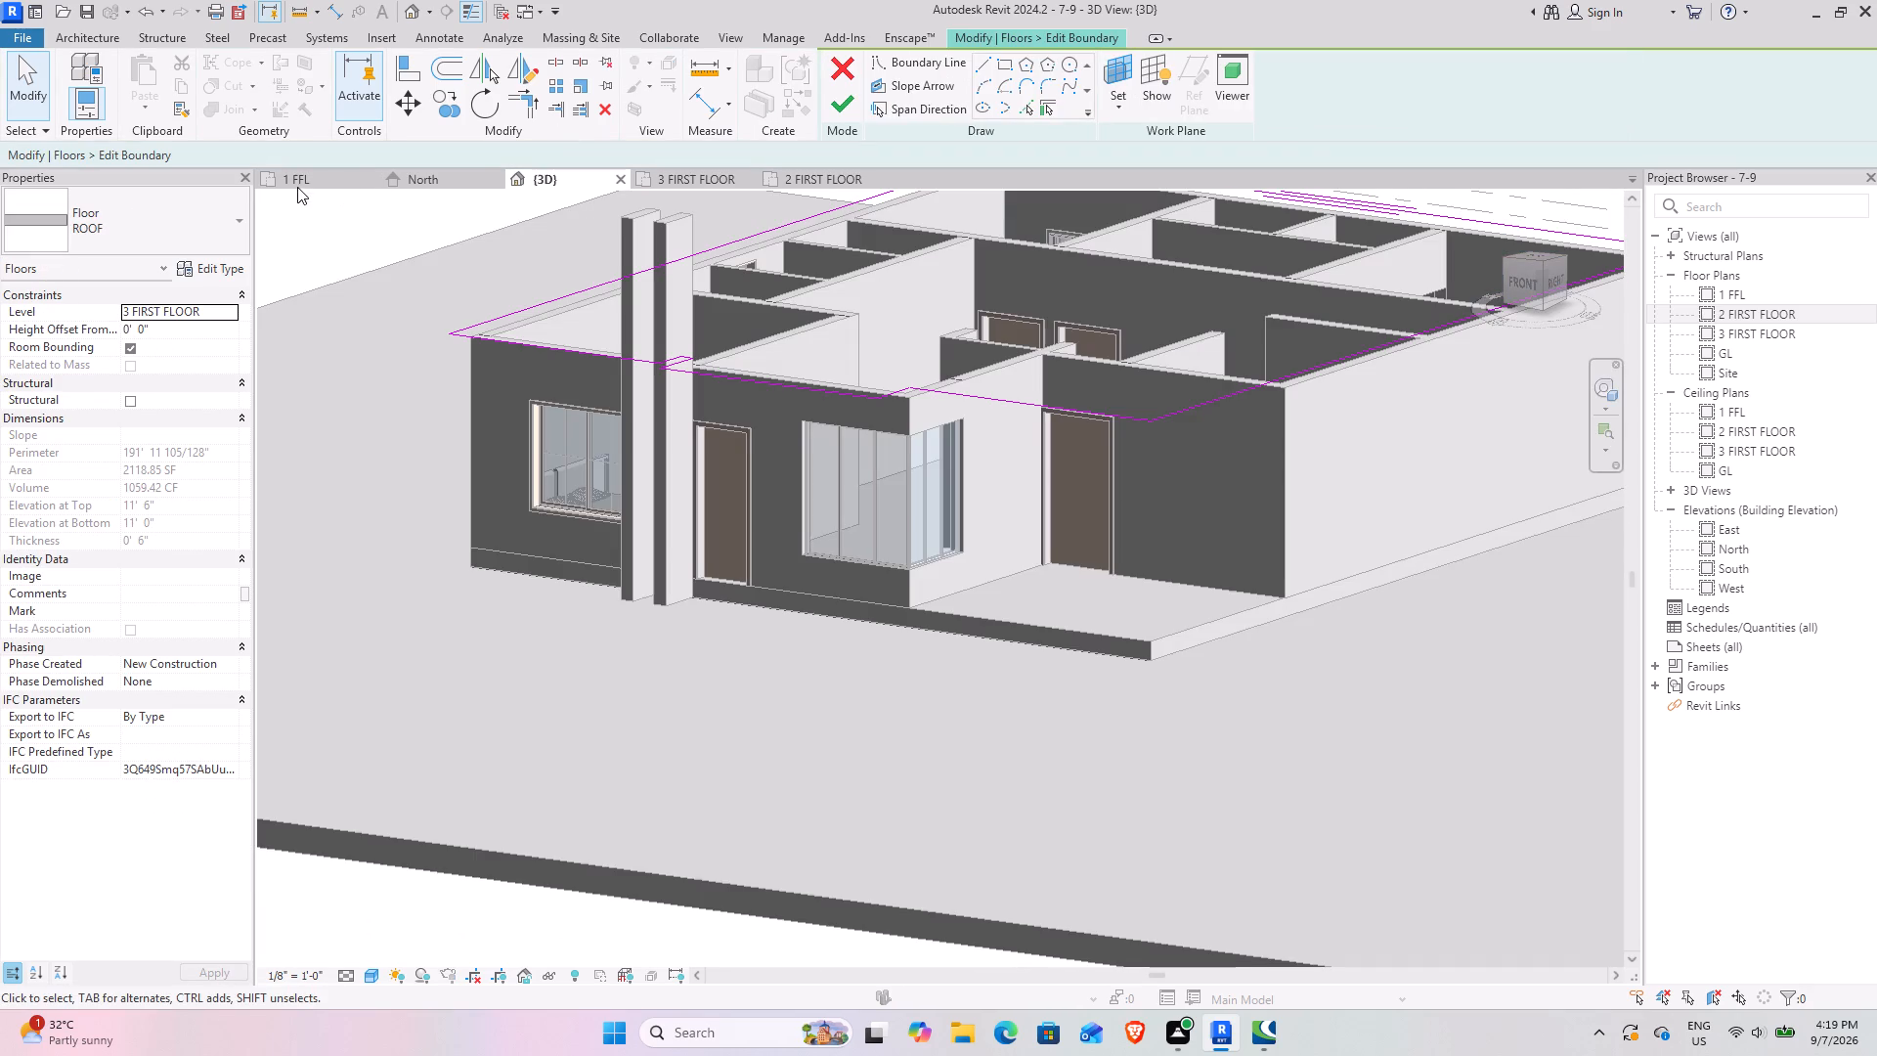
left_click(677, 173)
scroll(811, 846, "up", 6)
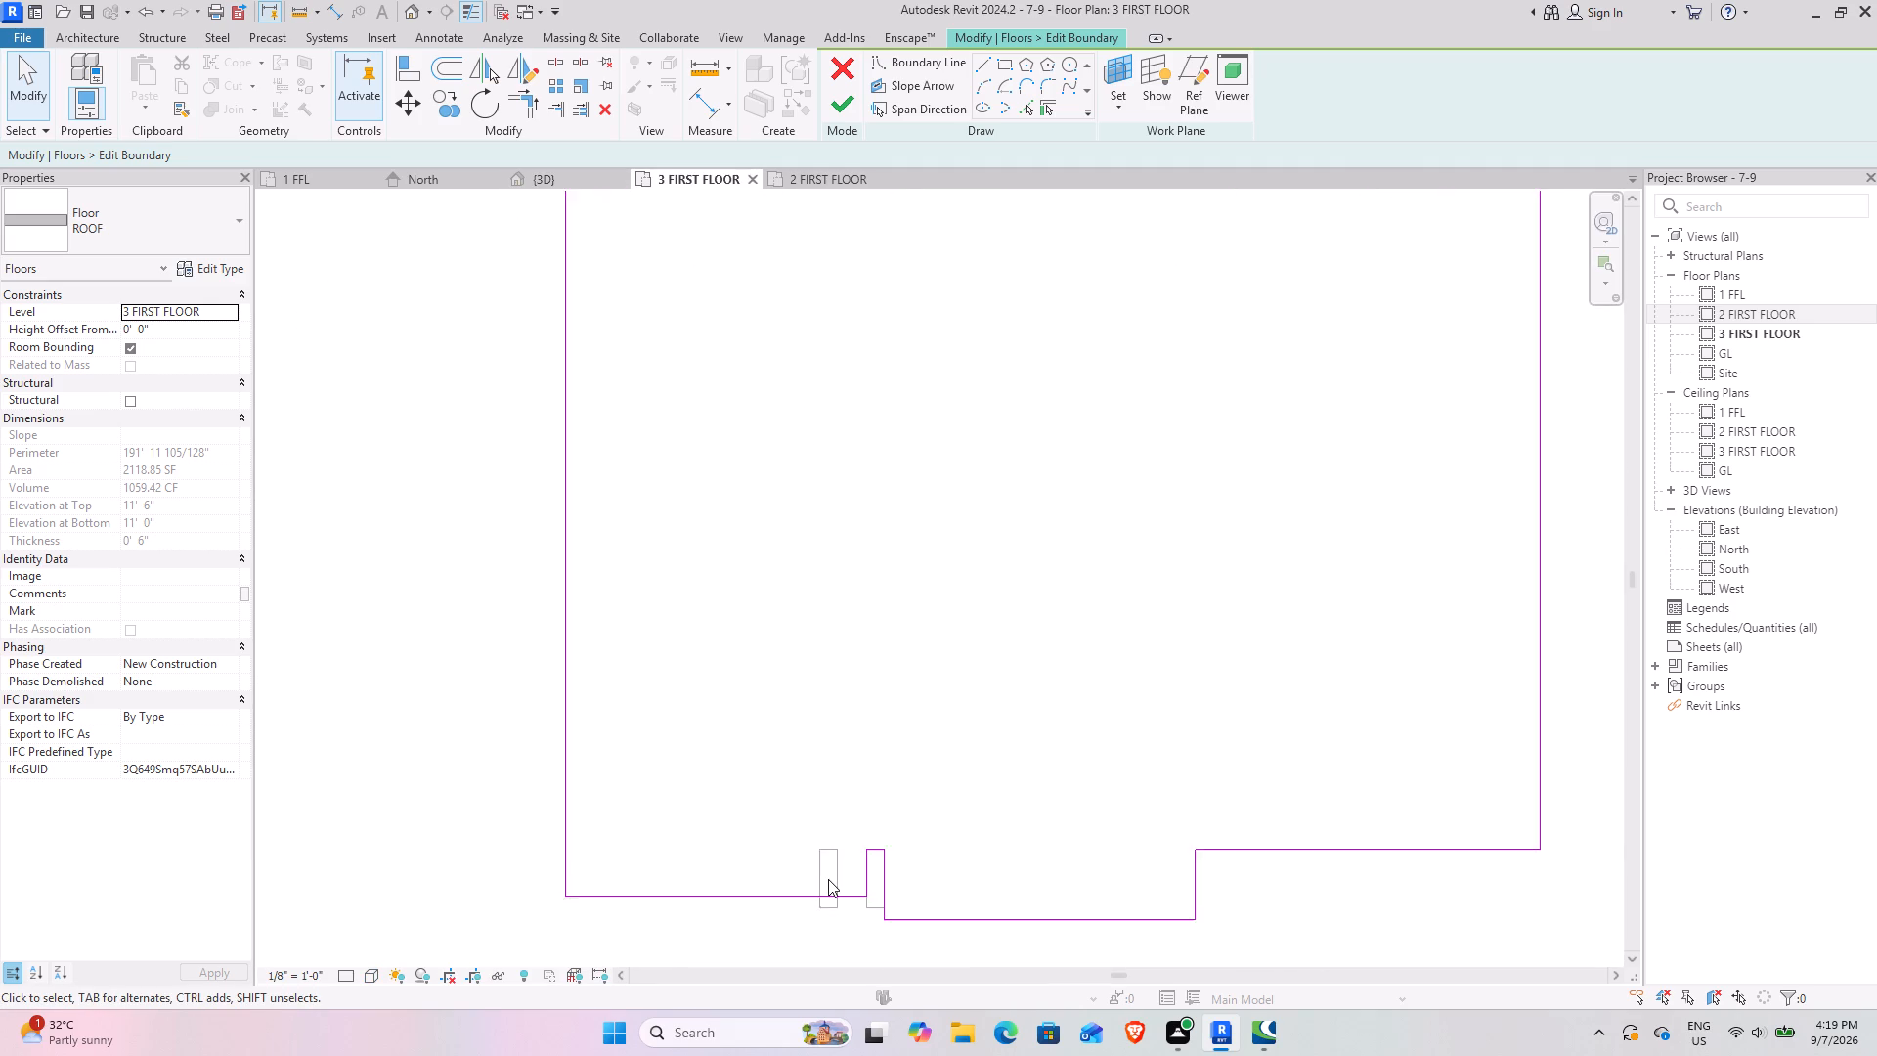
scroll(828, 879, "up", 5)
middle_click_drag(829, 815, 633, 629)
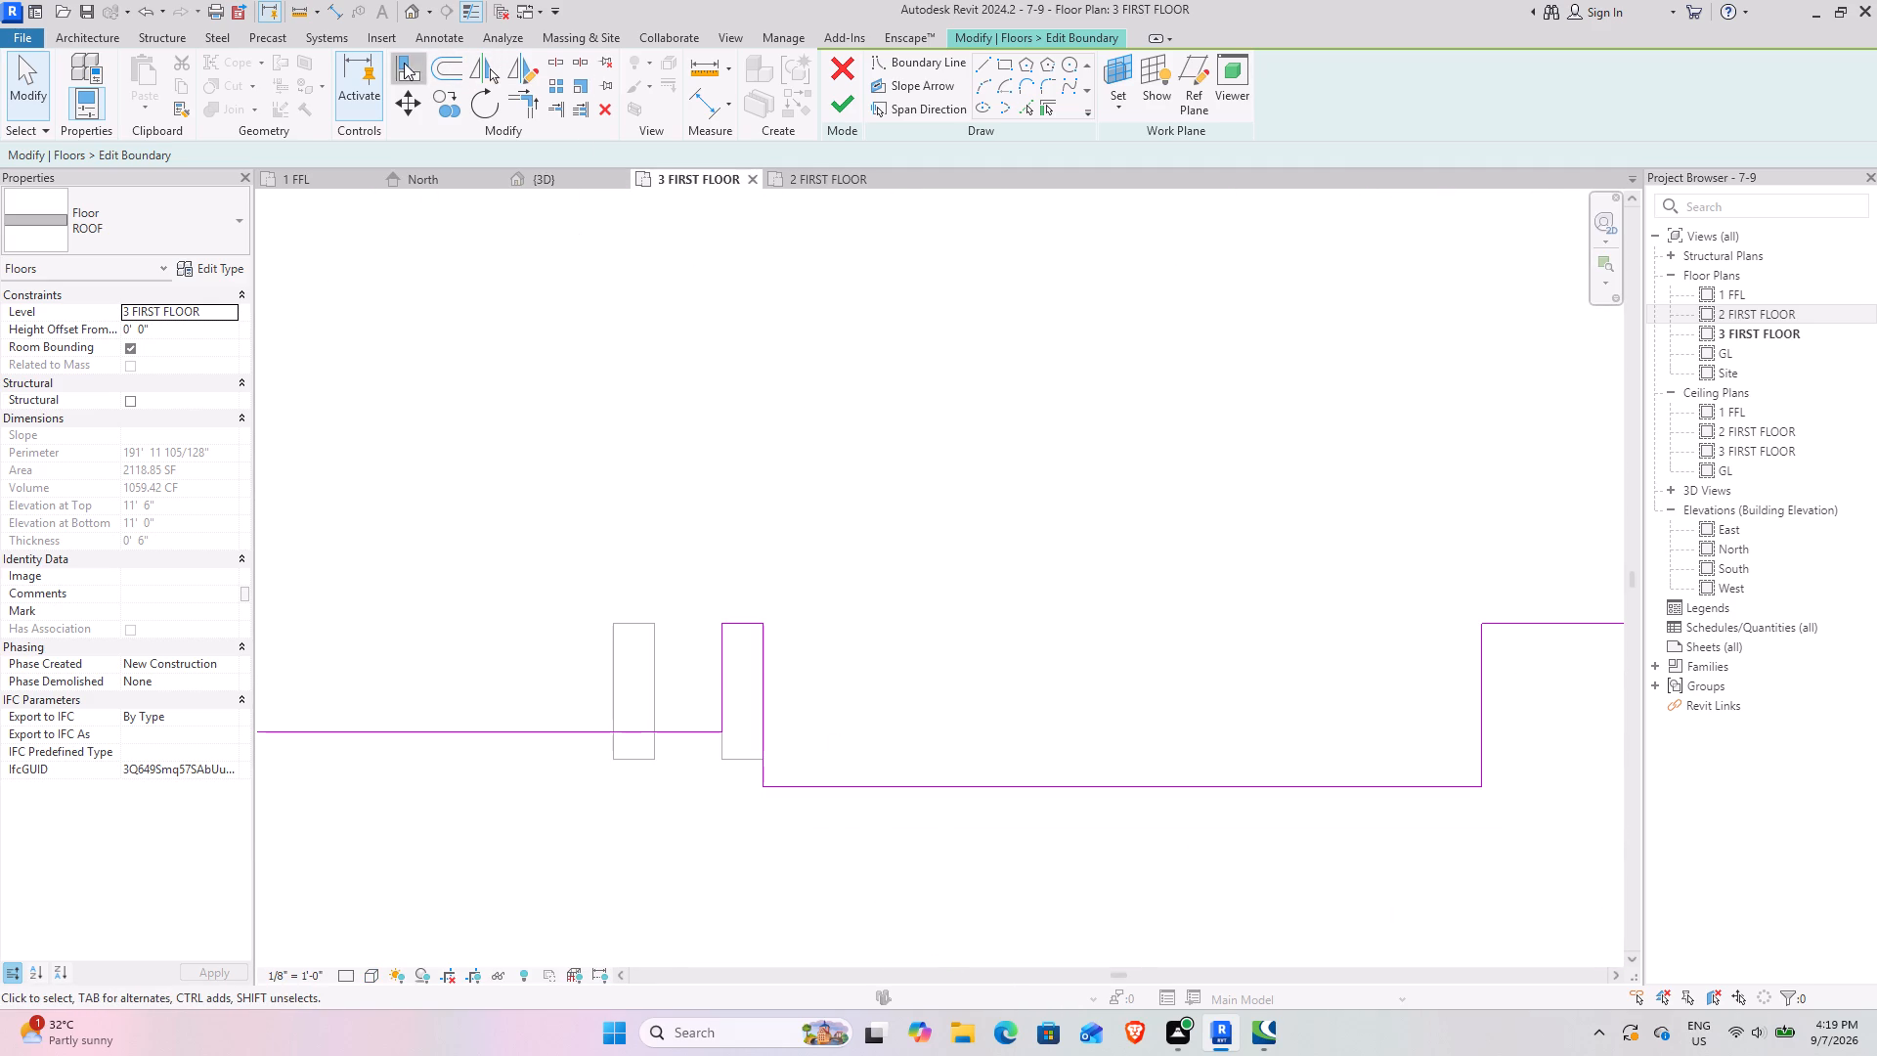
left_click(404, 63)
left_click(606, 689)
left_click(713, 697)
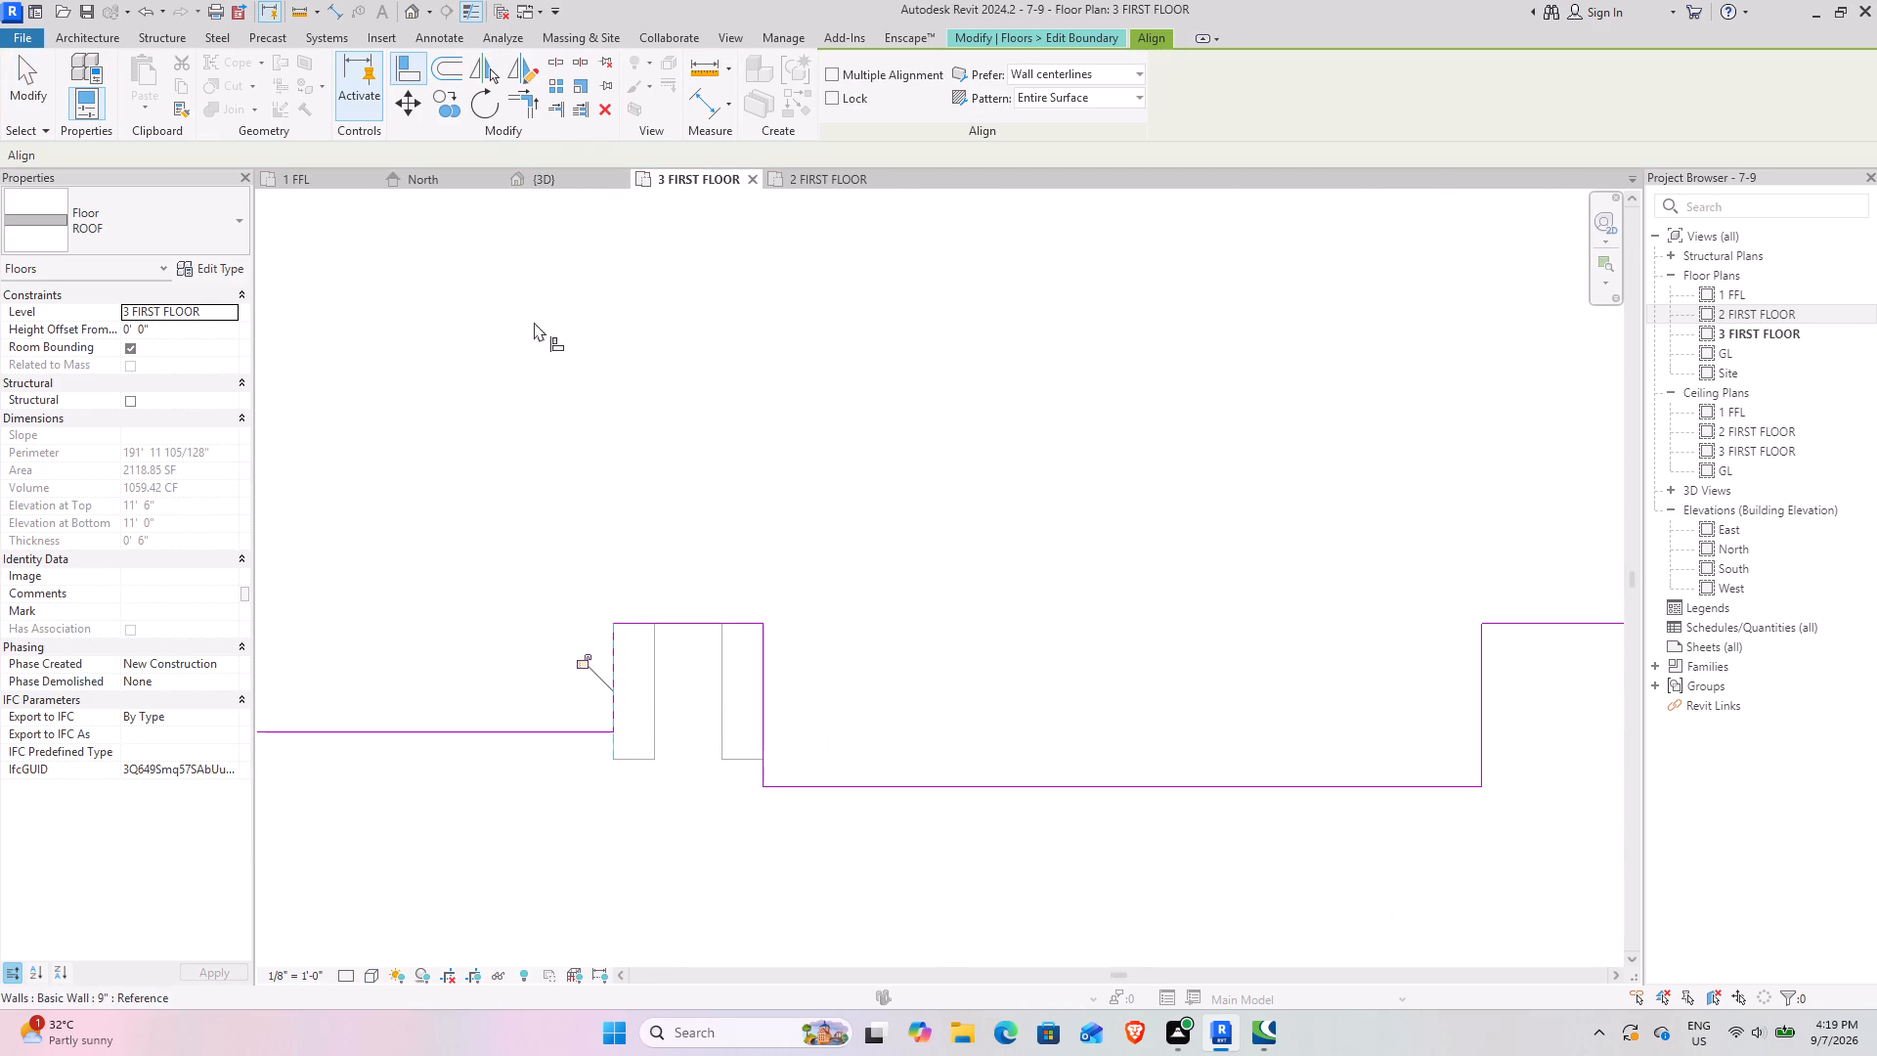
left_click(35, 75)
left_click(856, 96)
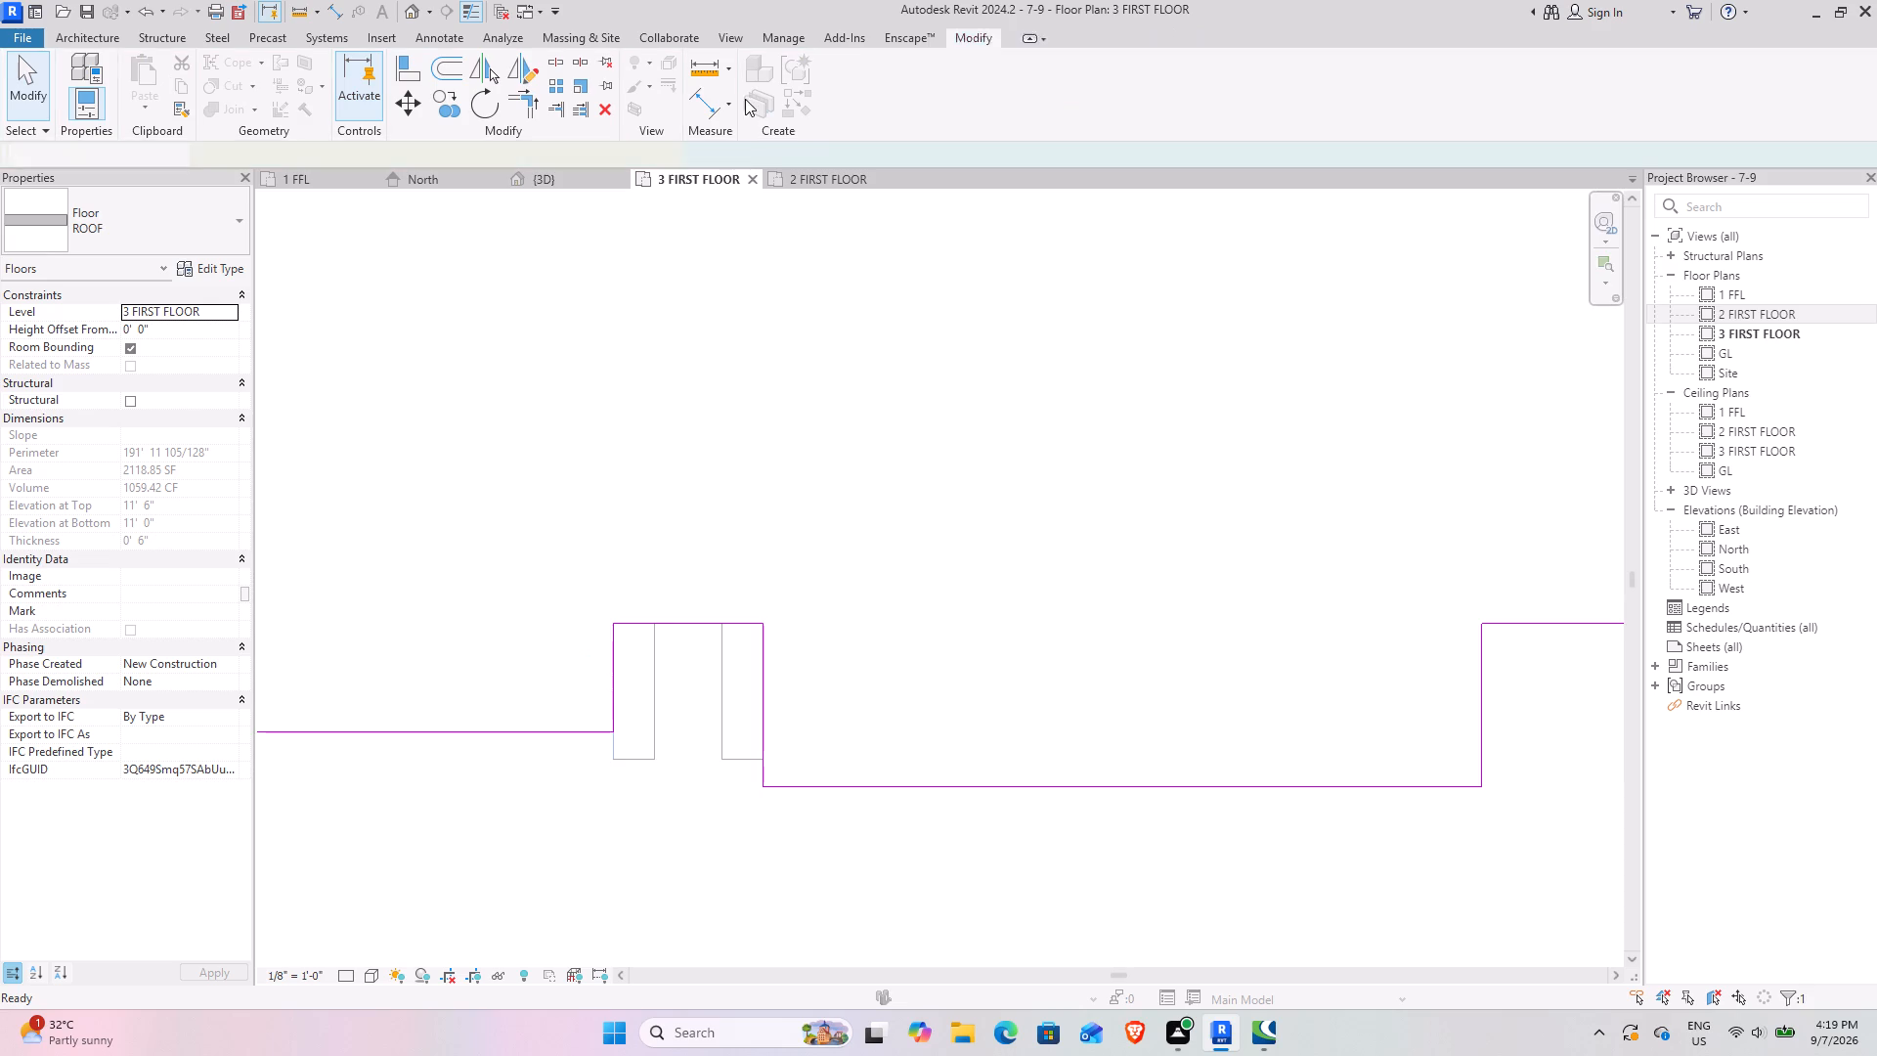
left_click(533, 188)
left_click(750, 675)
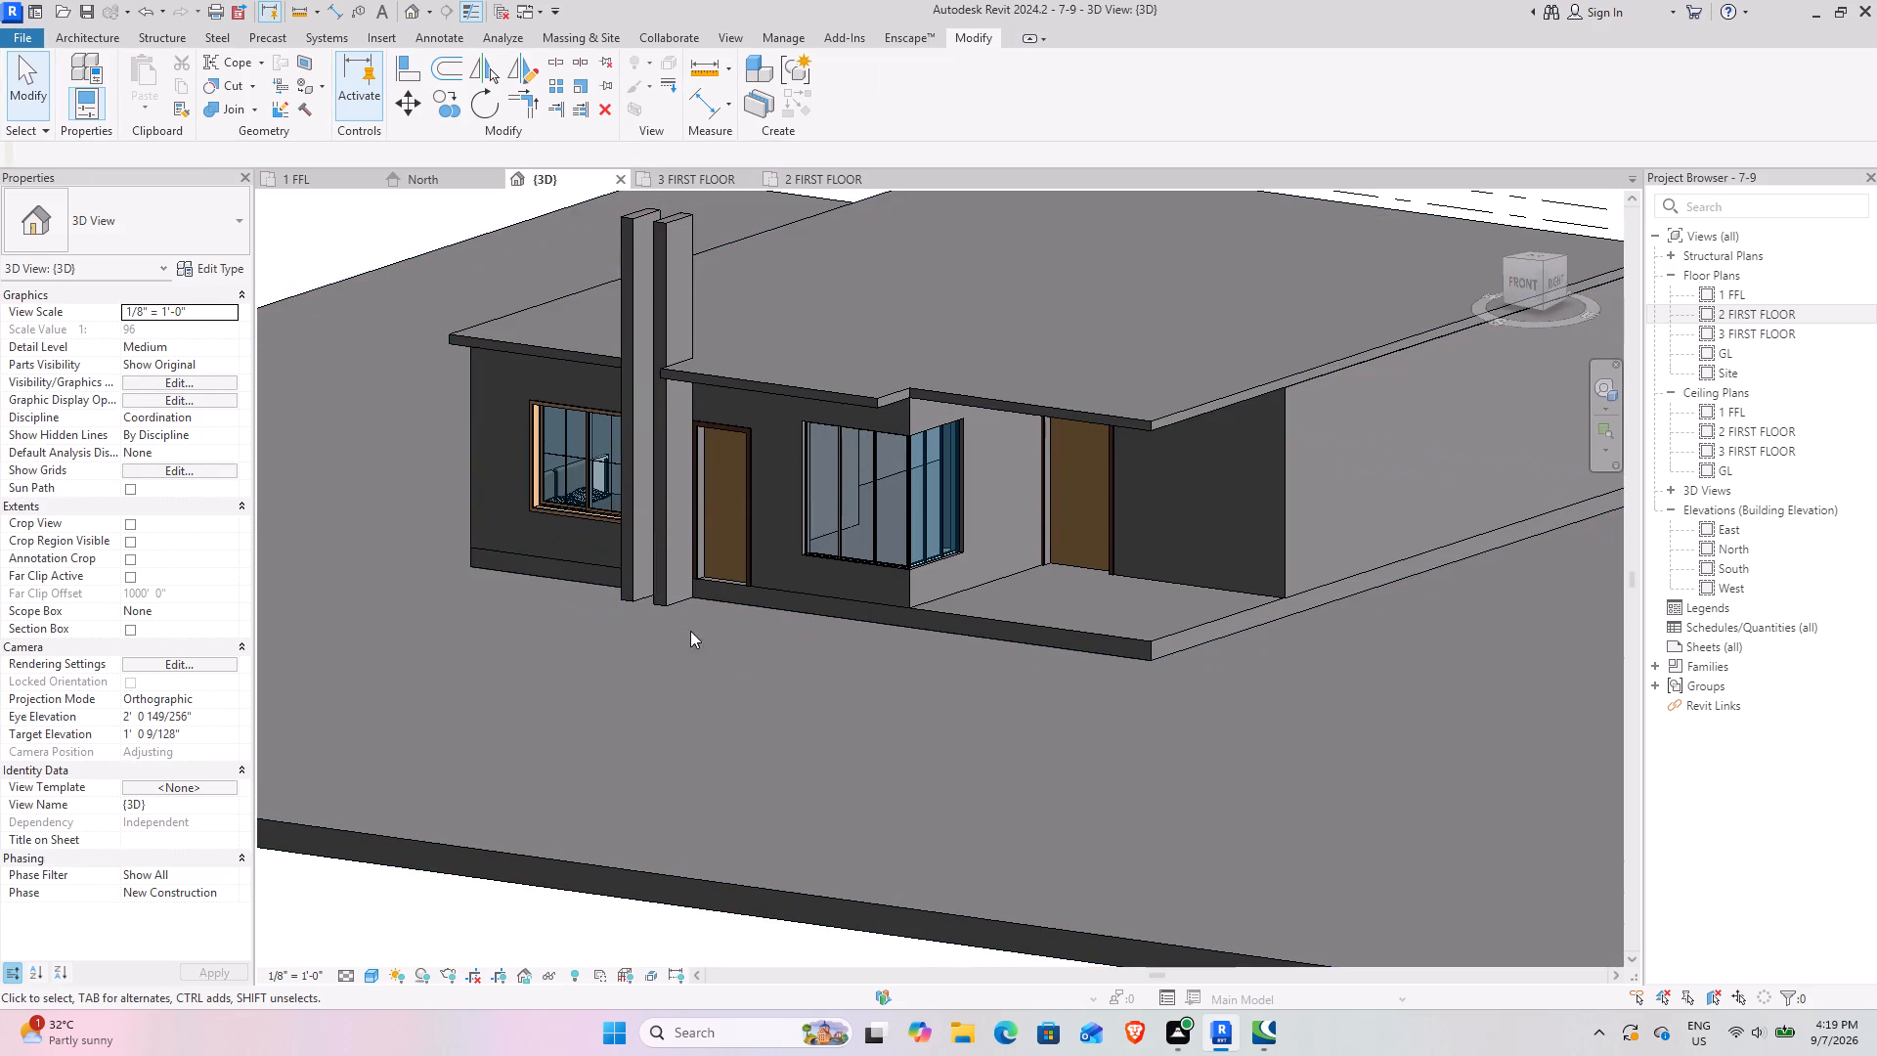
In the North elevation, add a level offset 10' 6" above the 3 FIRST FLOOR level by picking its line.
middle_click_drag(690, 631, 667, 684, "shift")
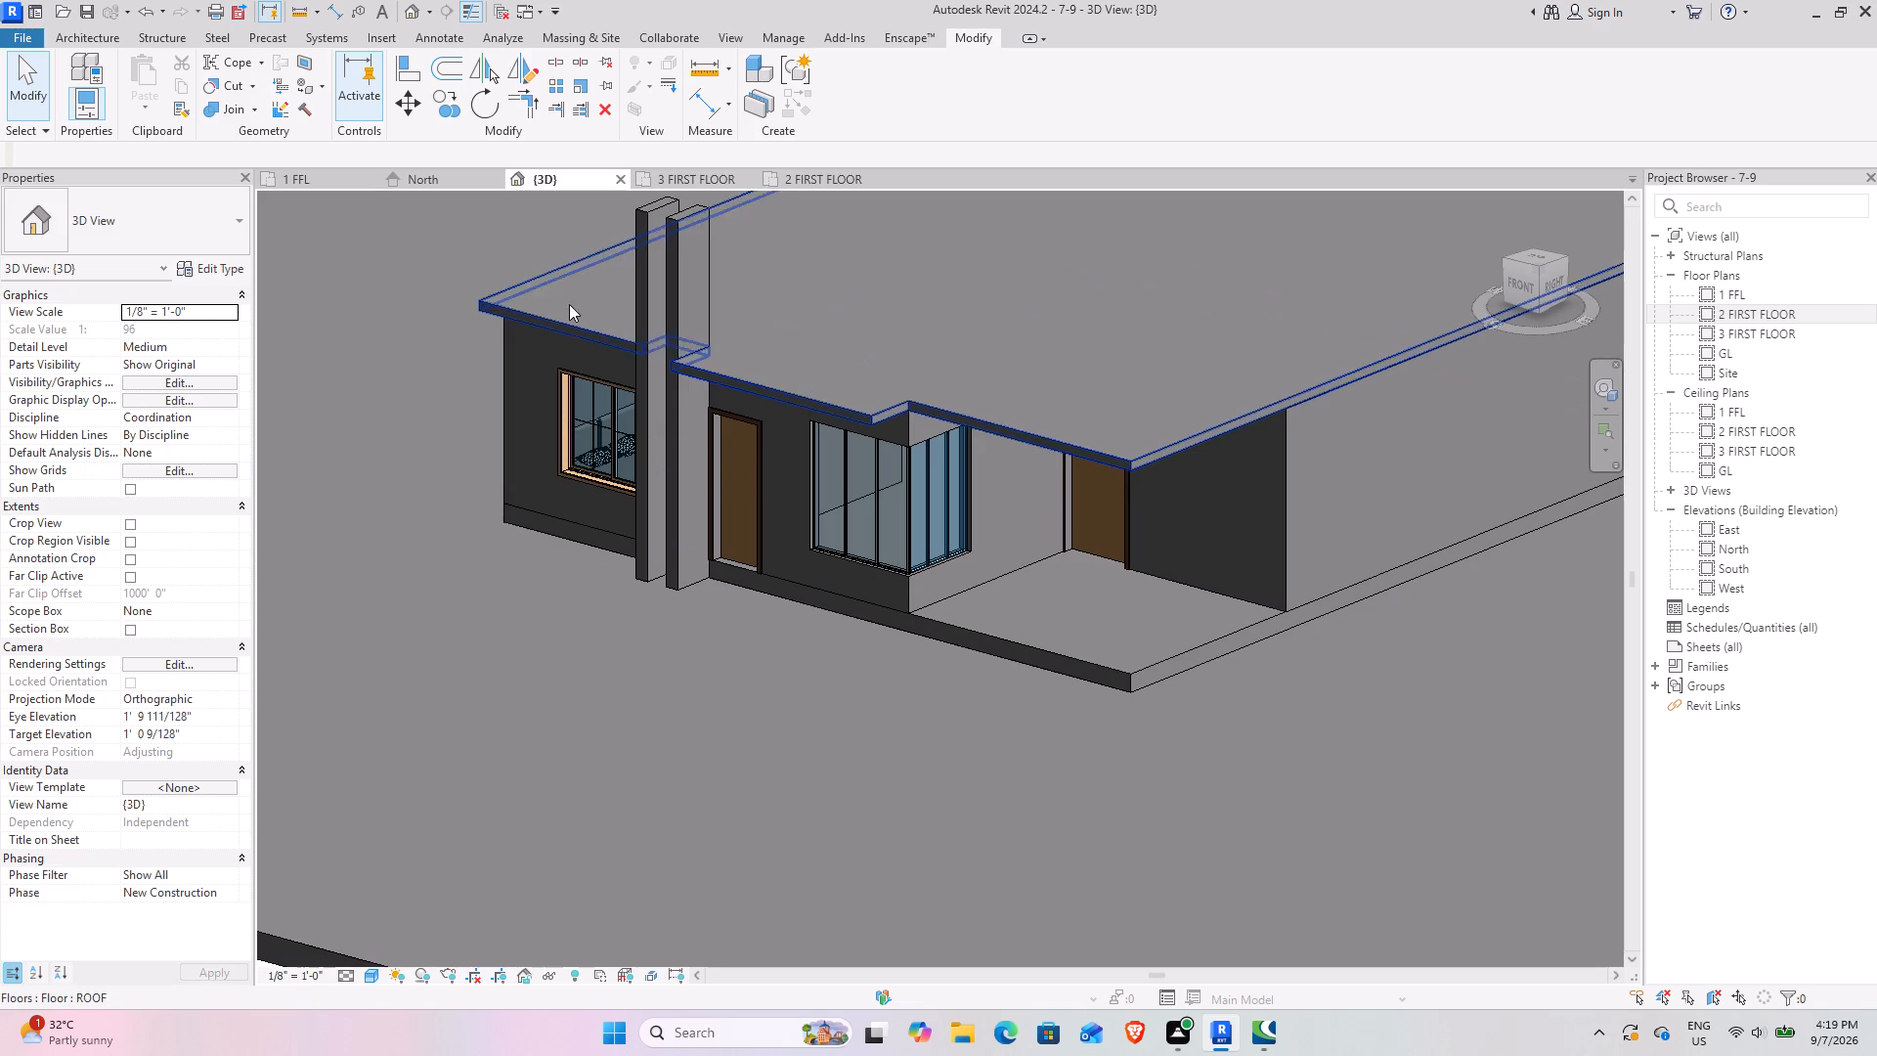
left_click(417, 179)
scroll(756, 558, "down", 3)
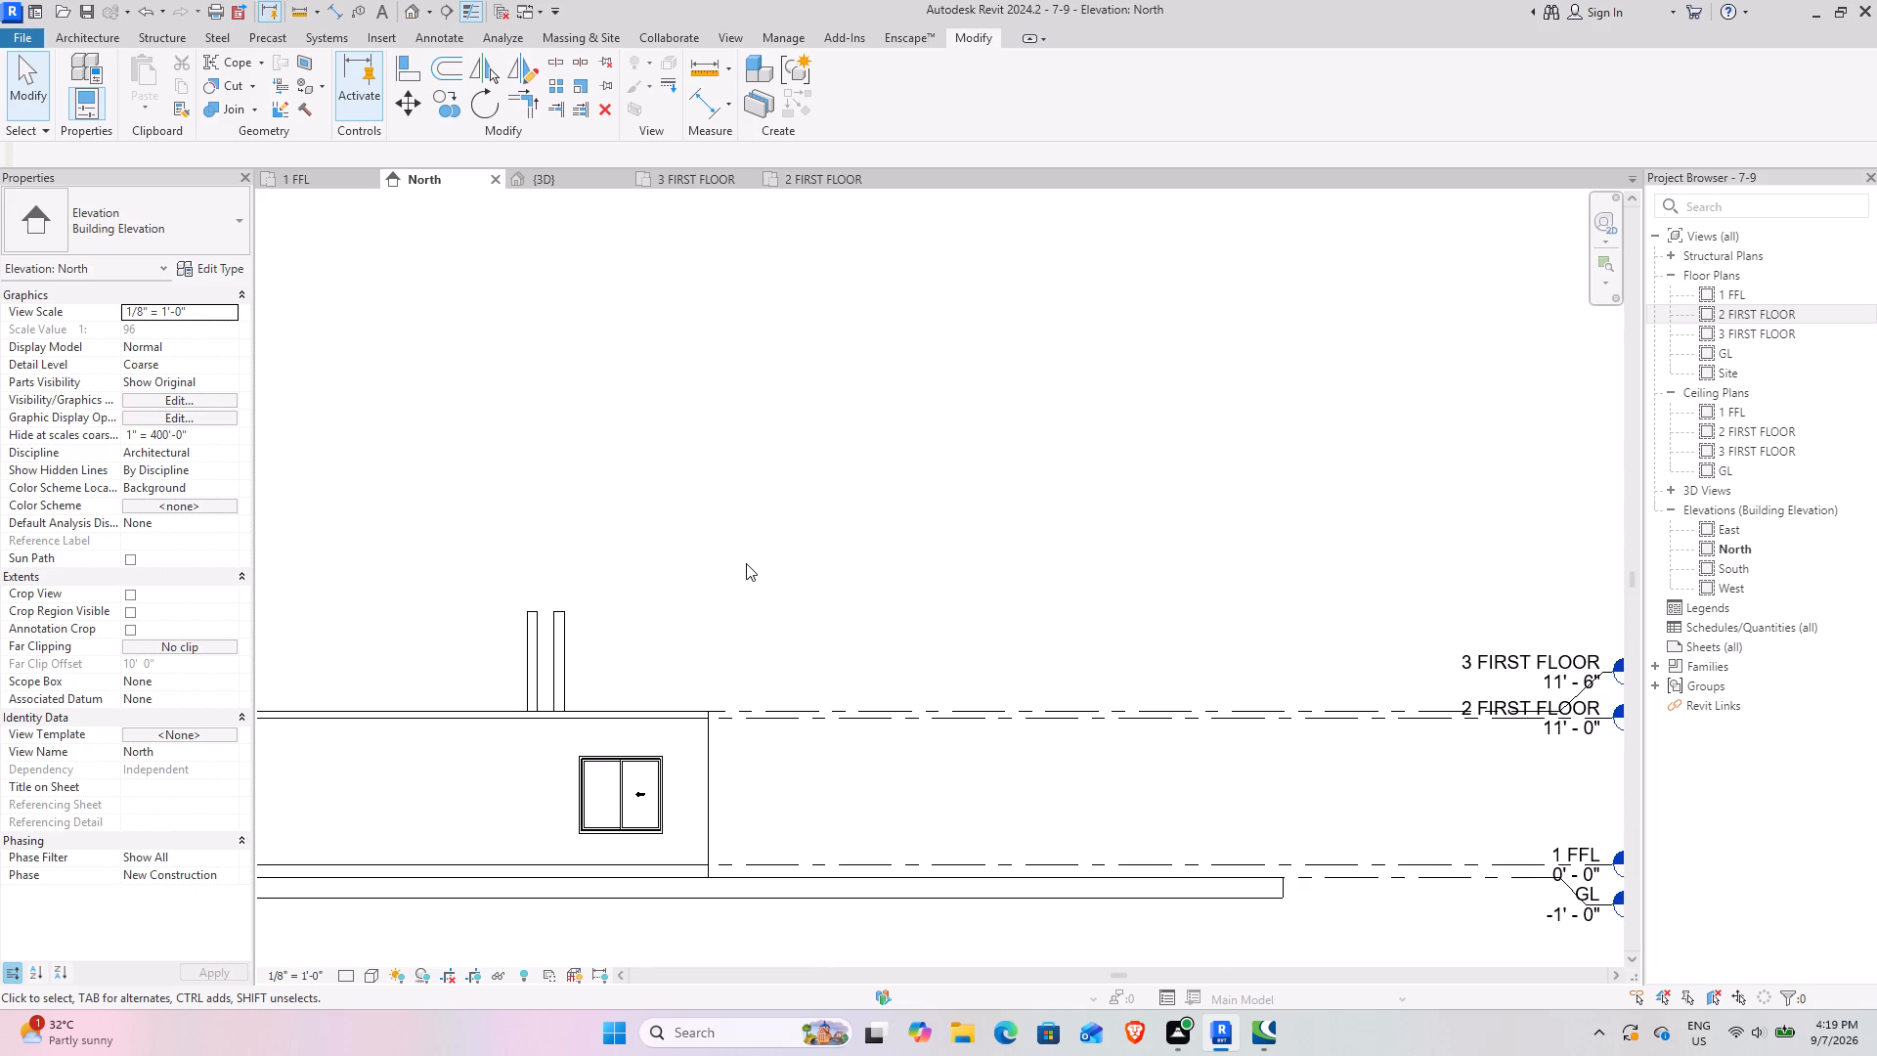
scroll(944, 639, "down", 3)
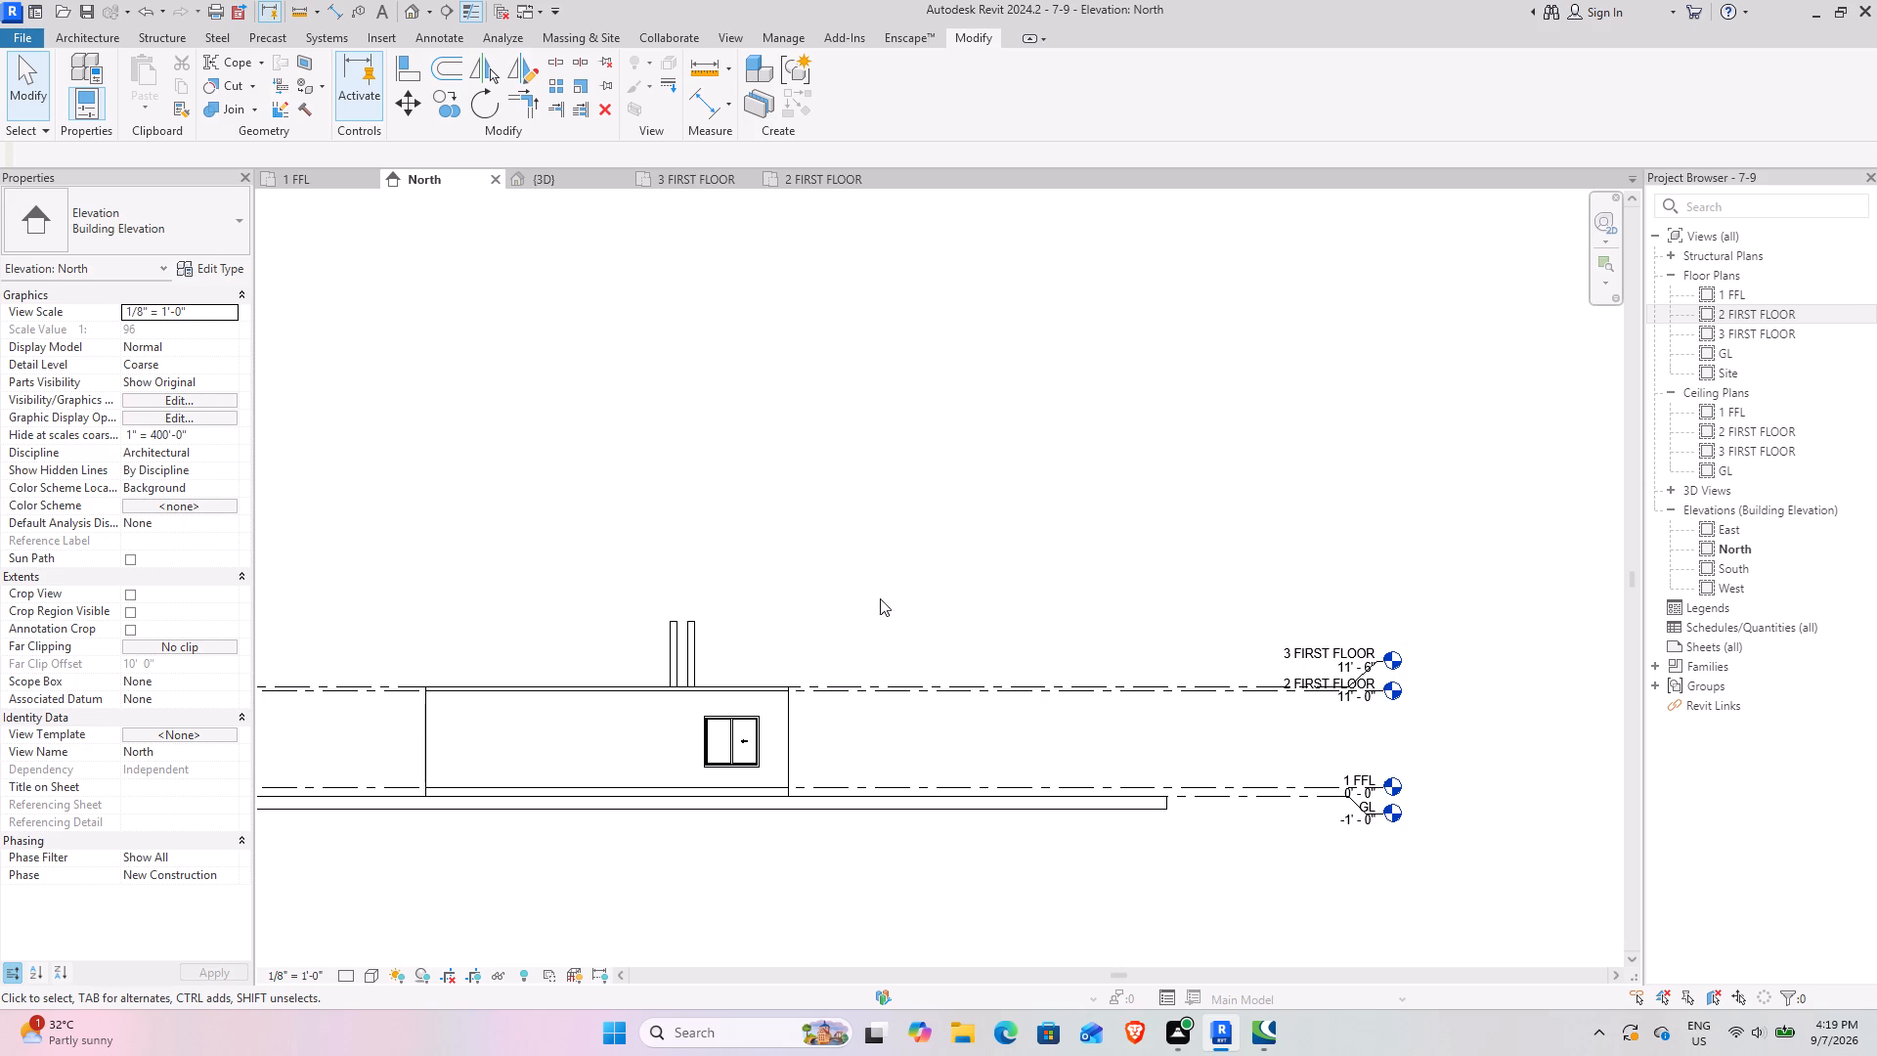
middle_click_drag(878, 598, 845, 538)
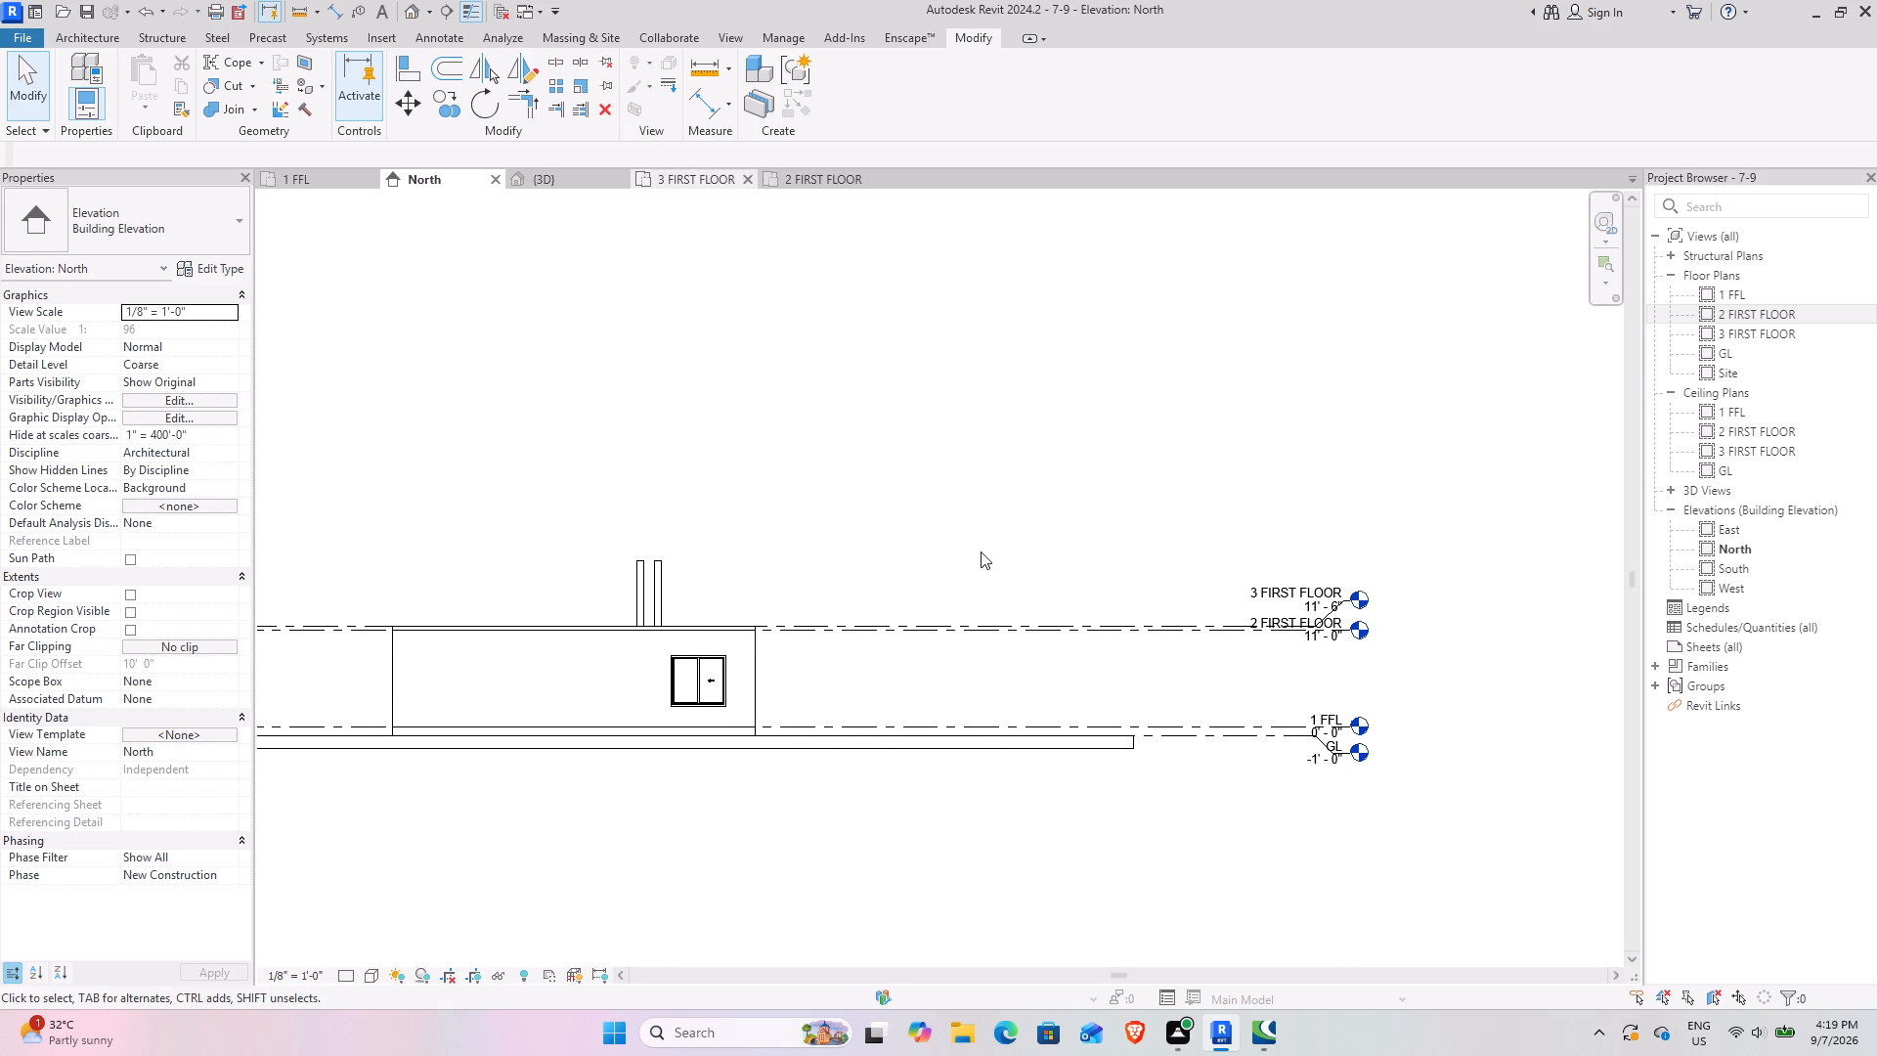
left_click(978, 627)
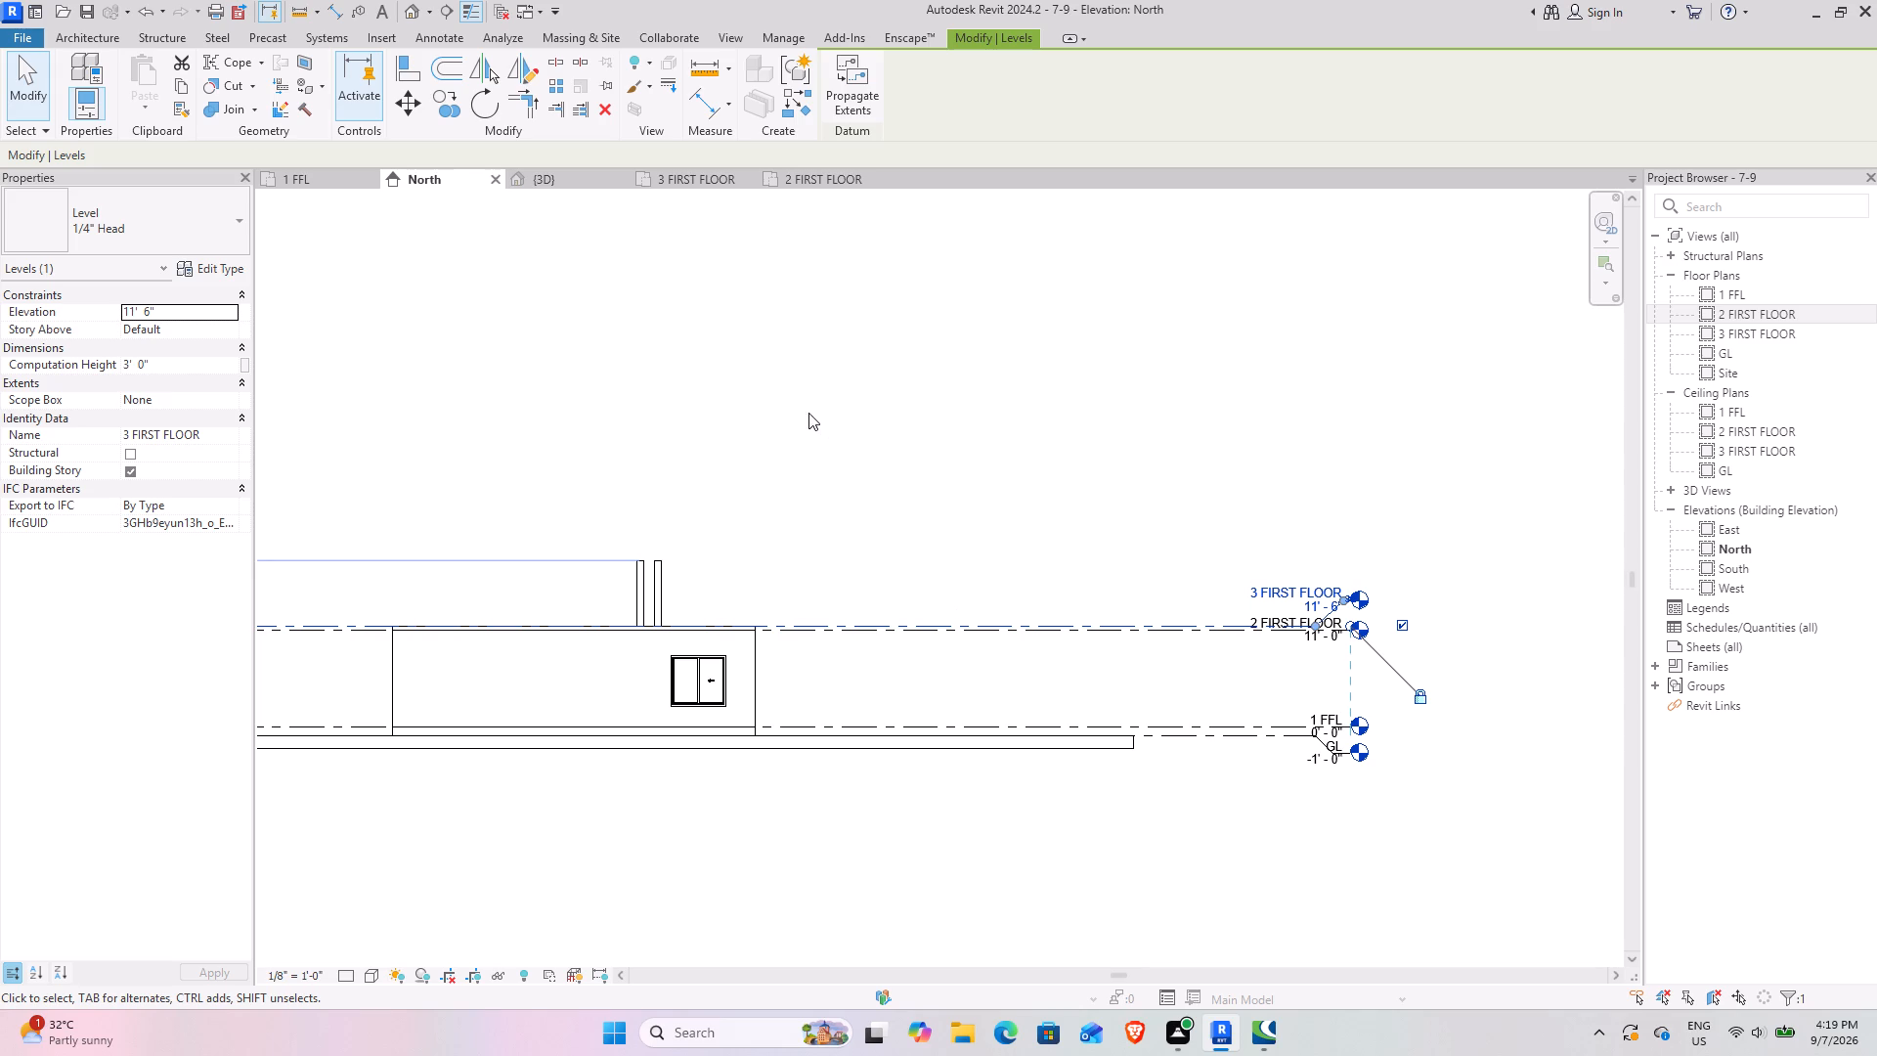
left_click(797, 116)
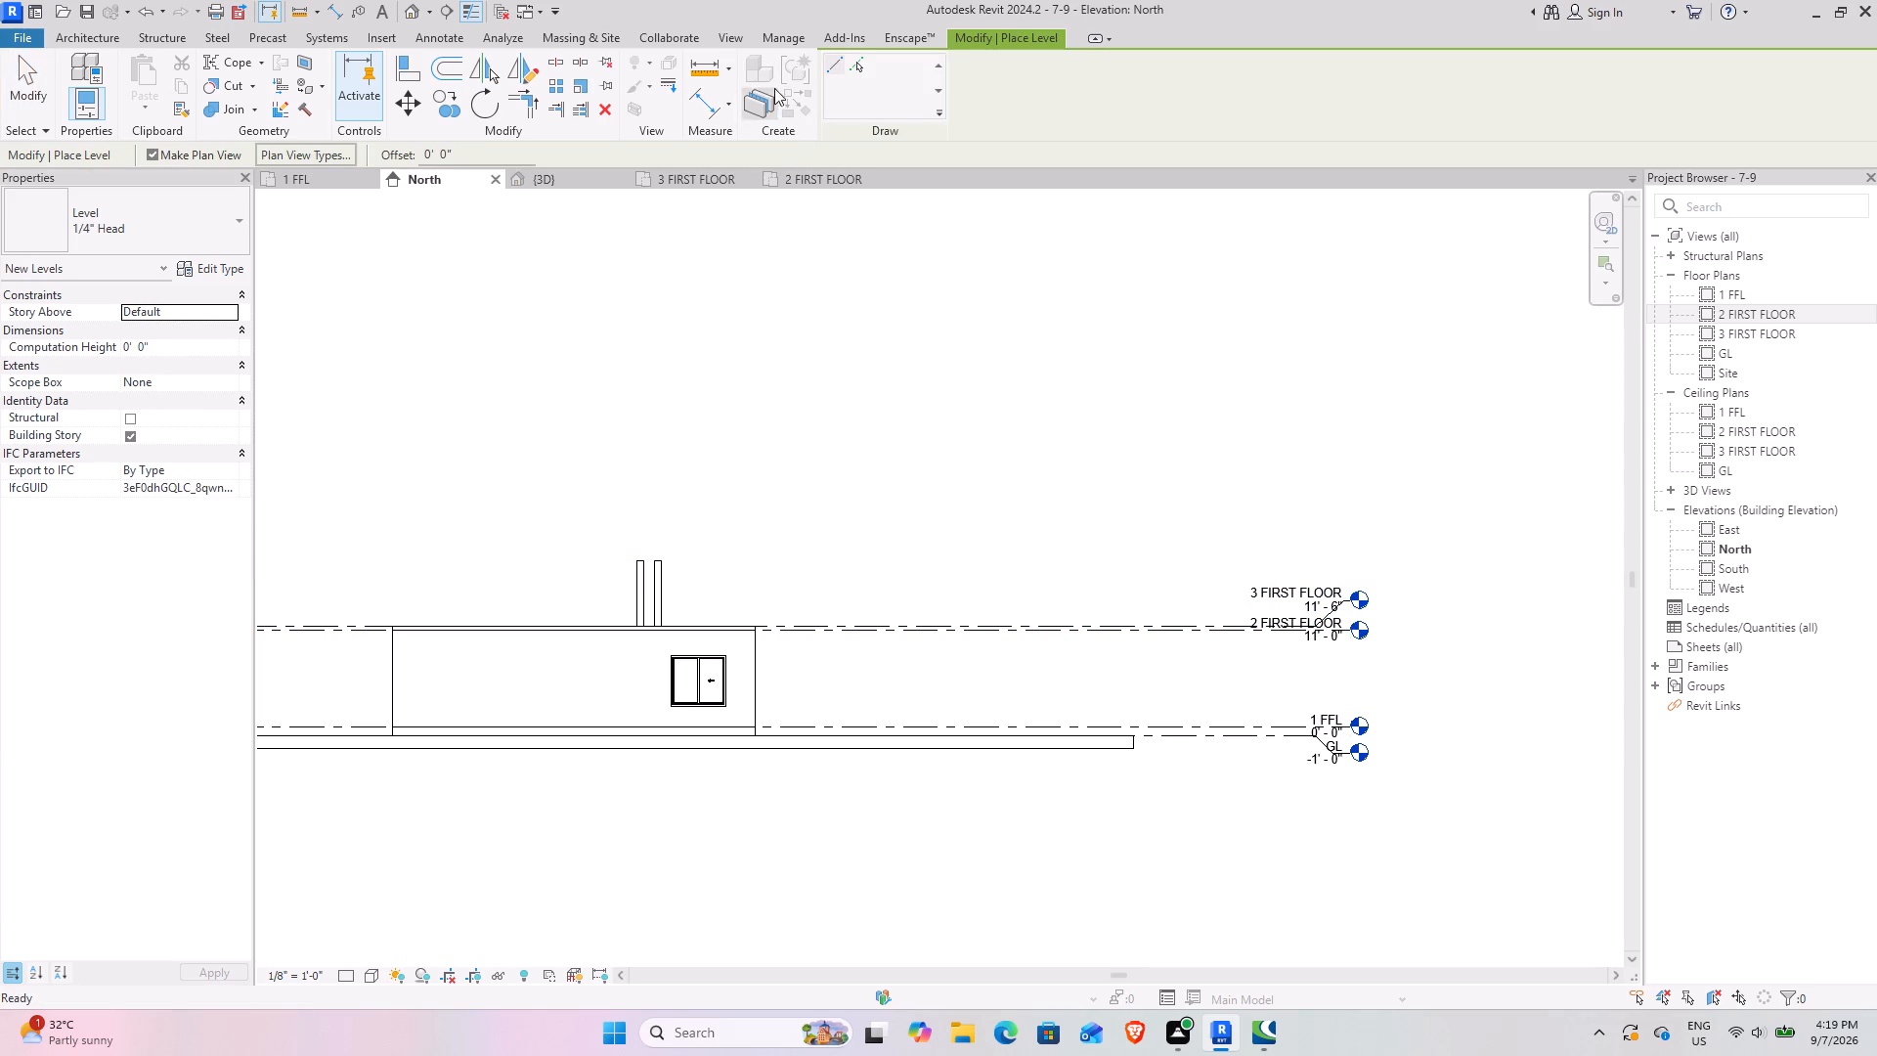
left_click(860, 65)
left_click_drag(464, 162, 331, 162)
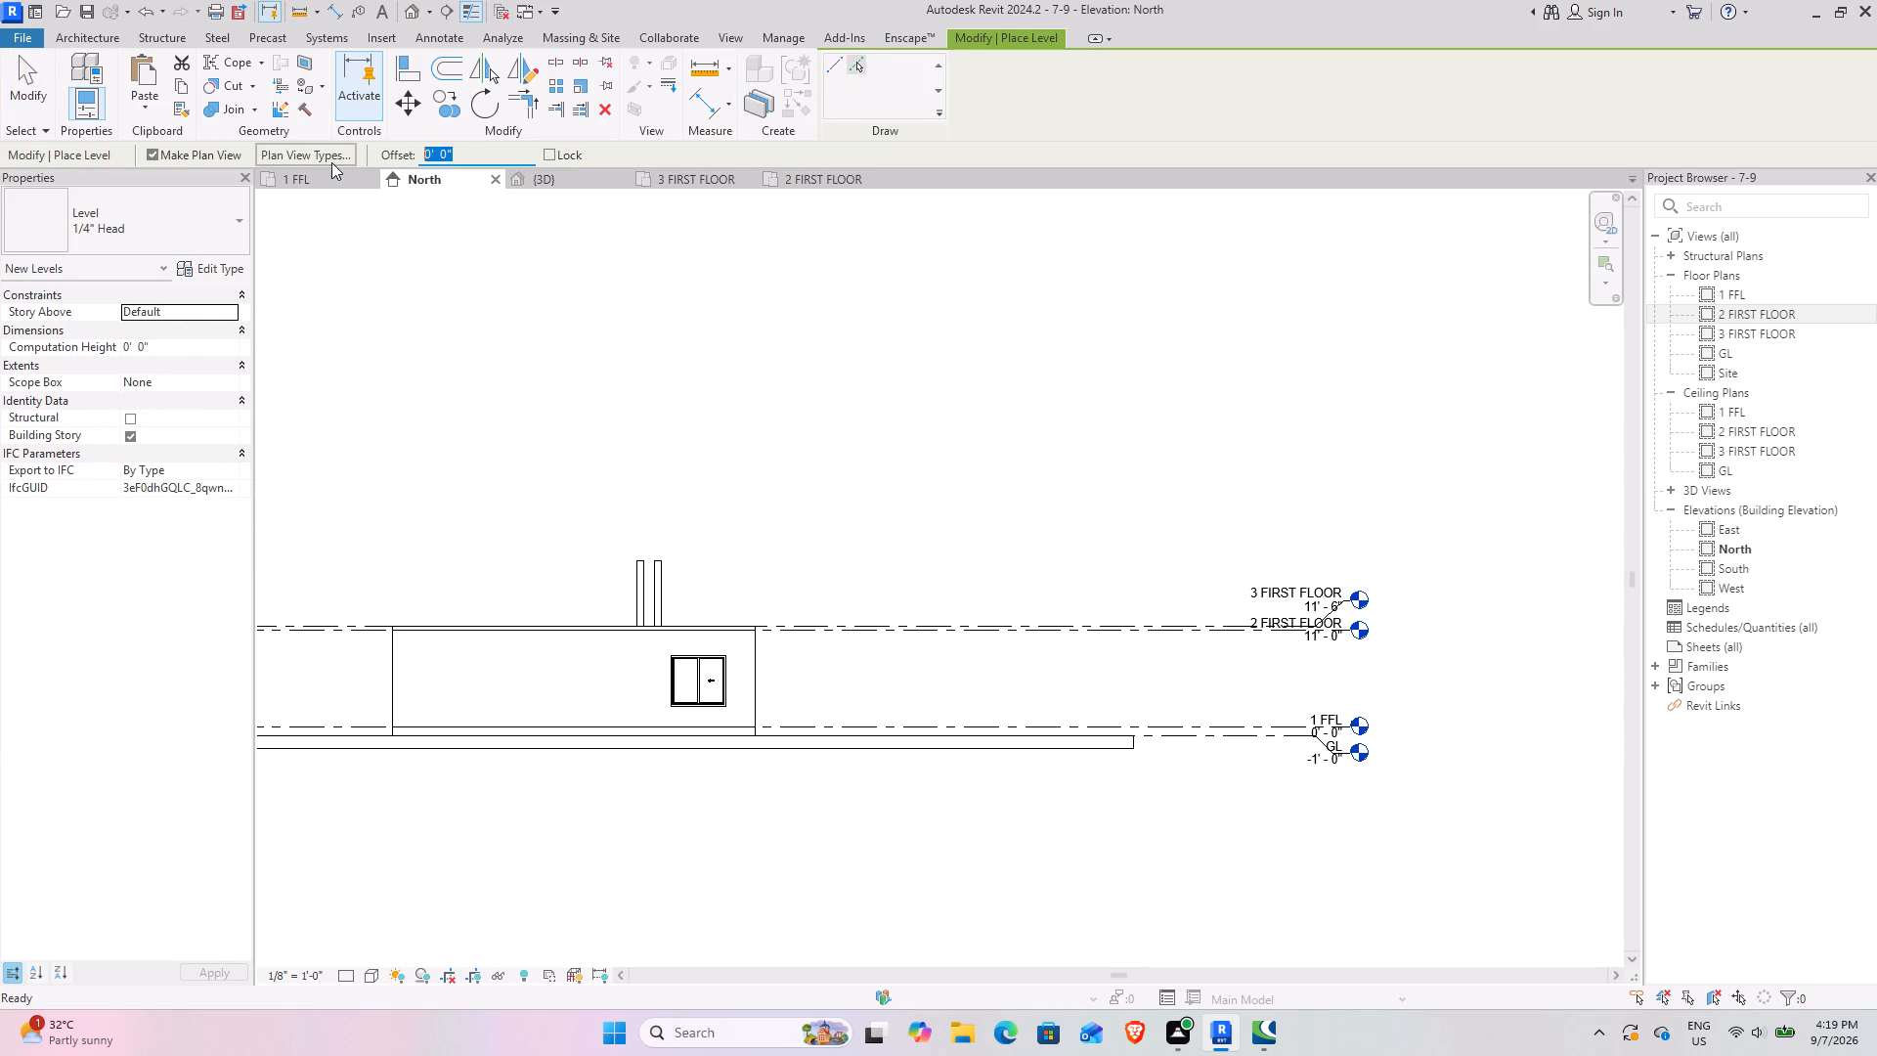
type("10'6")
key("Return")
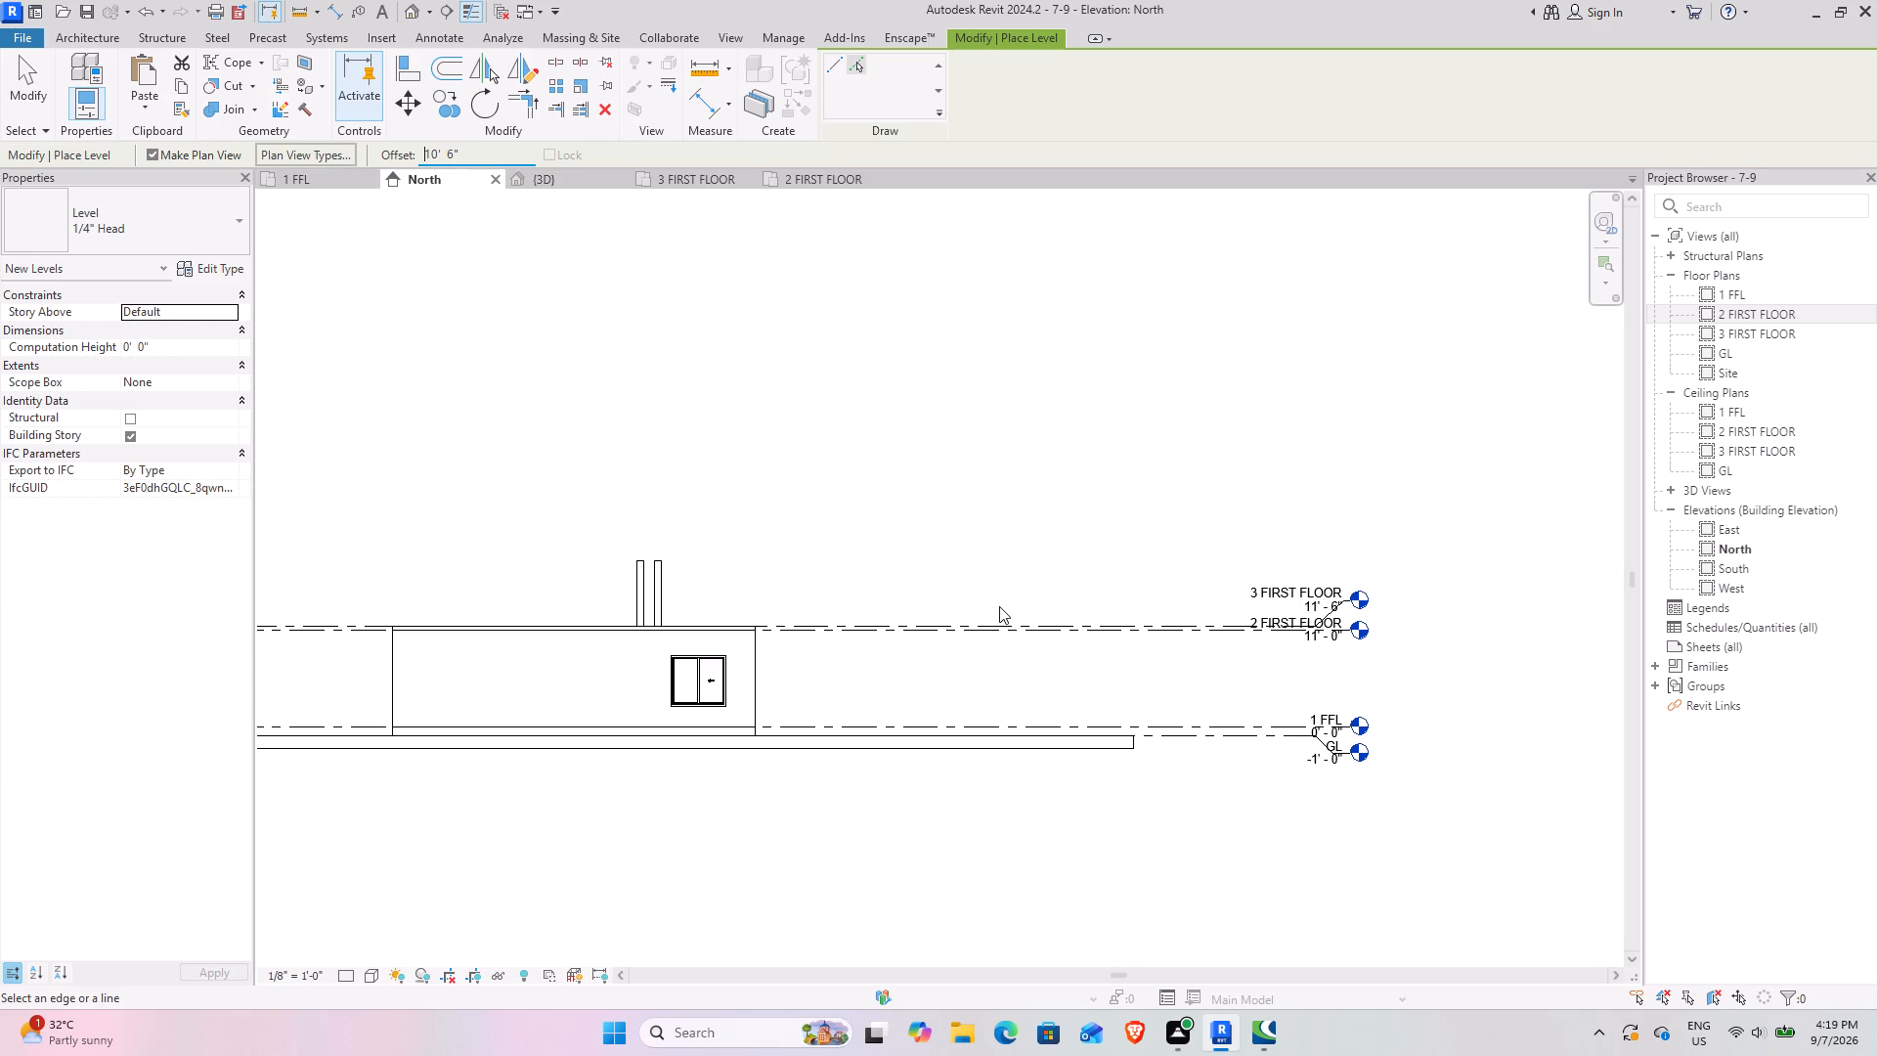
left_click(999, 620)
middle_click_drag(1127, 557, 920, 554)
scroll(1109, 506, "up", 7)
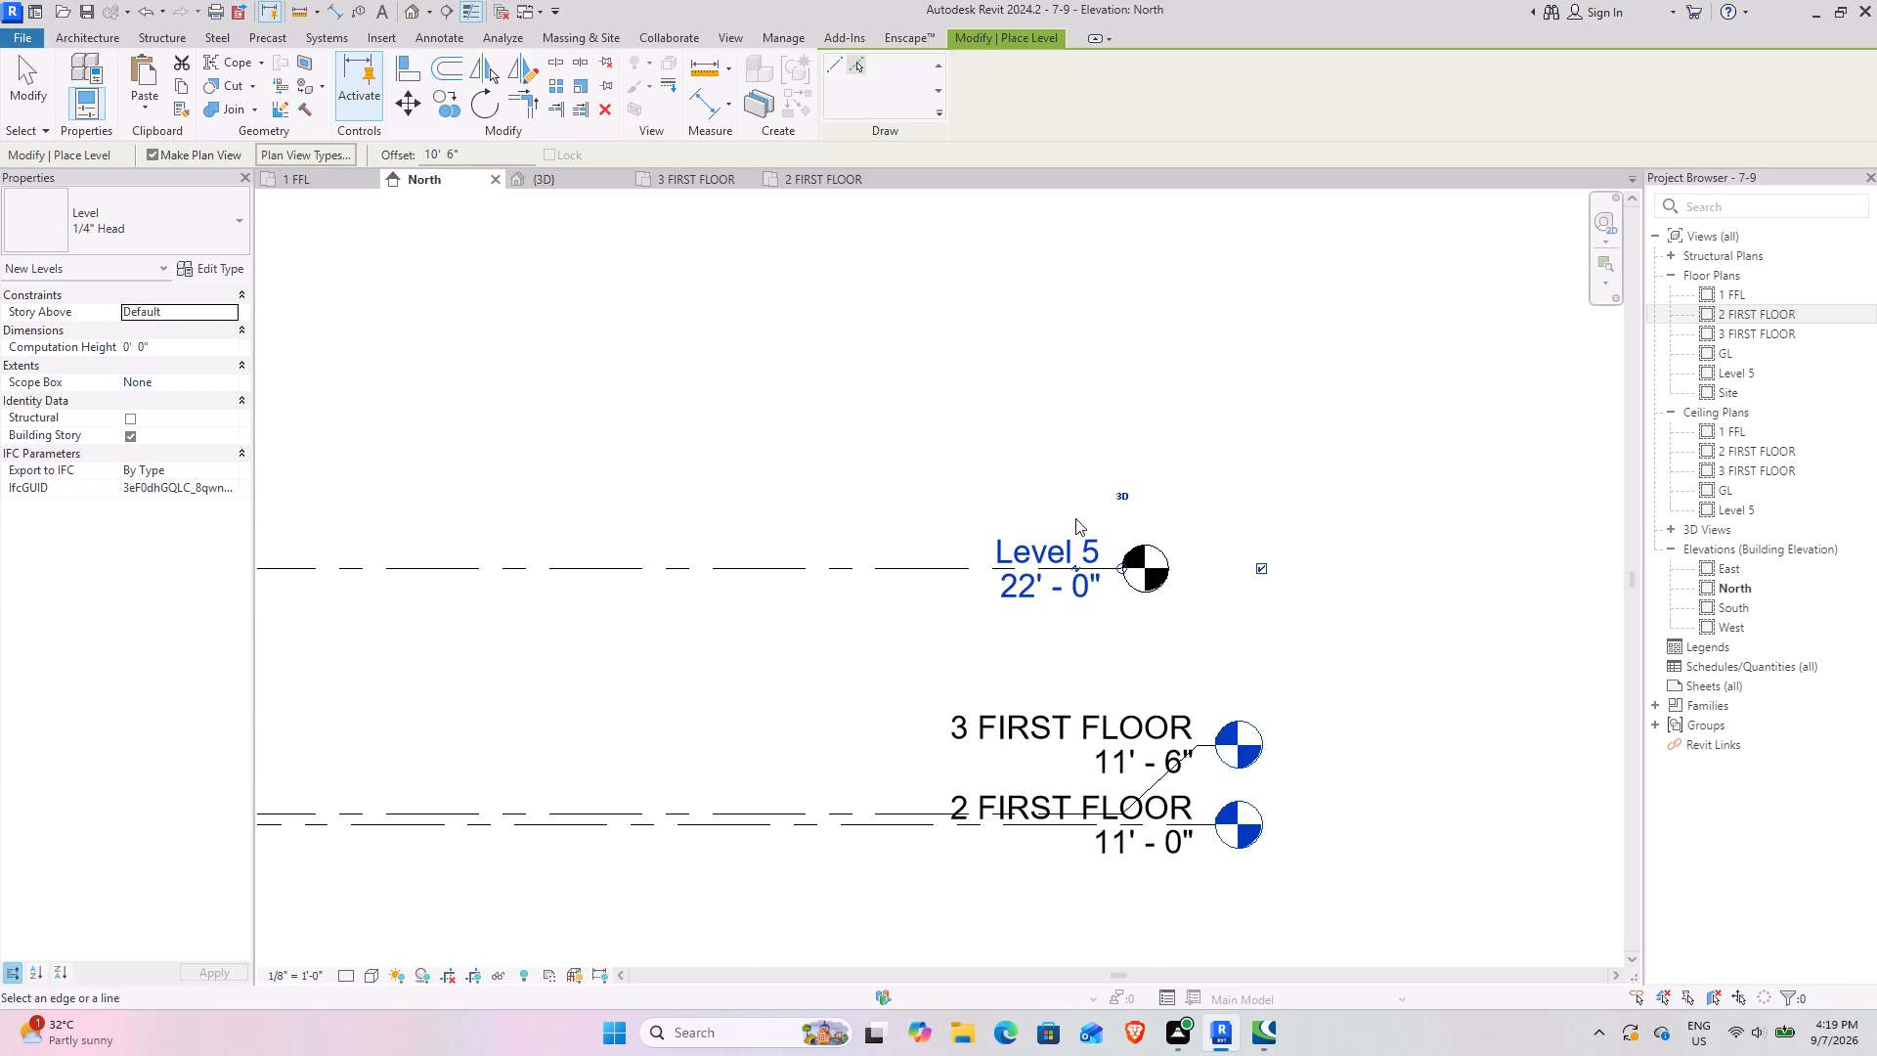
Rename the new 22' level as 4 SECOND FLOOR BASE, renaming the corresponding views too.
left_click(1051, 544)
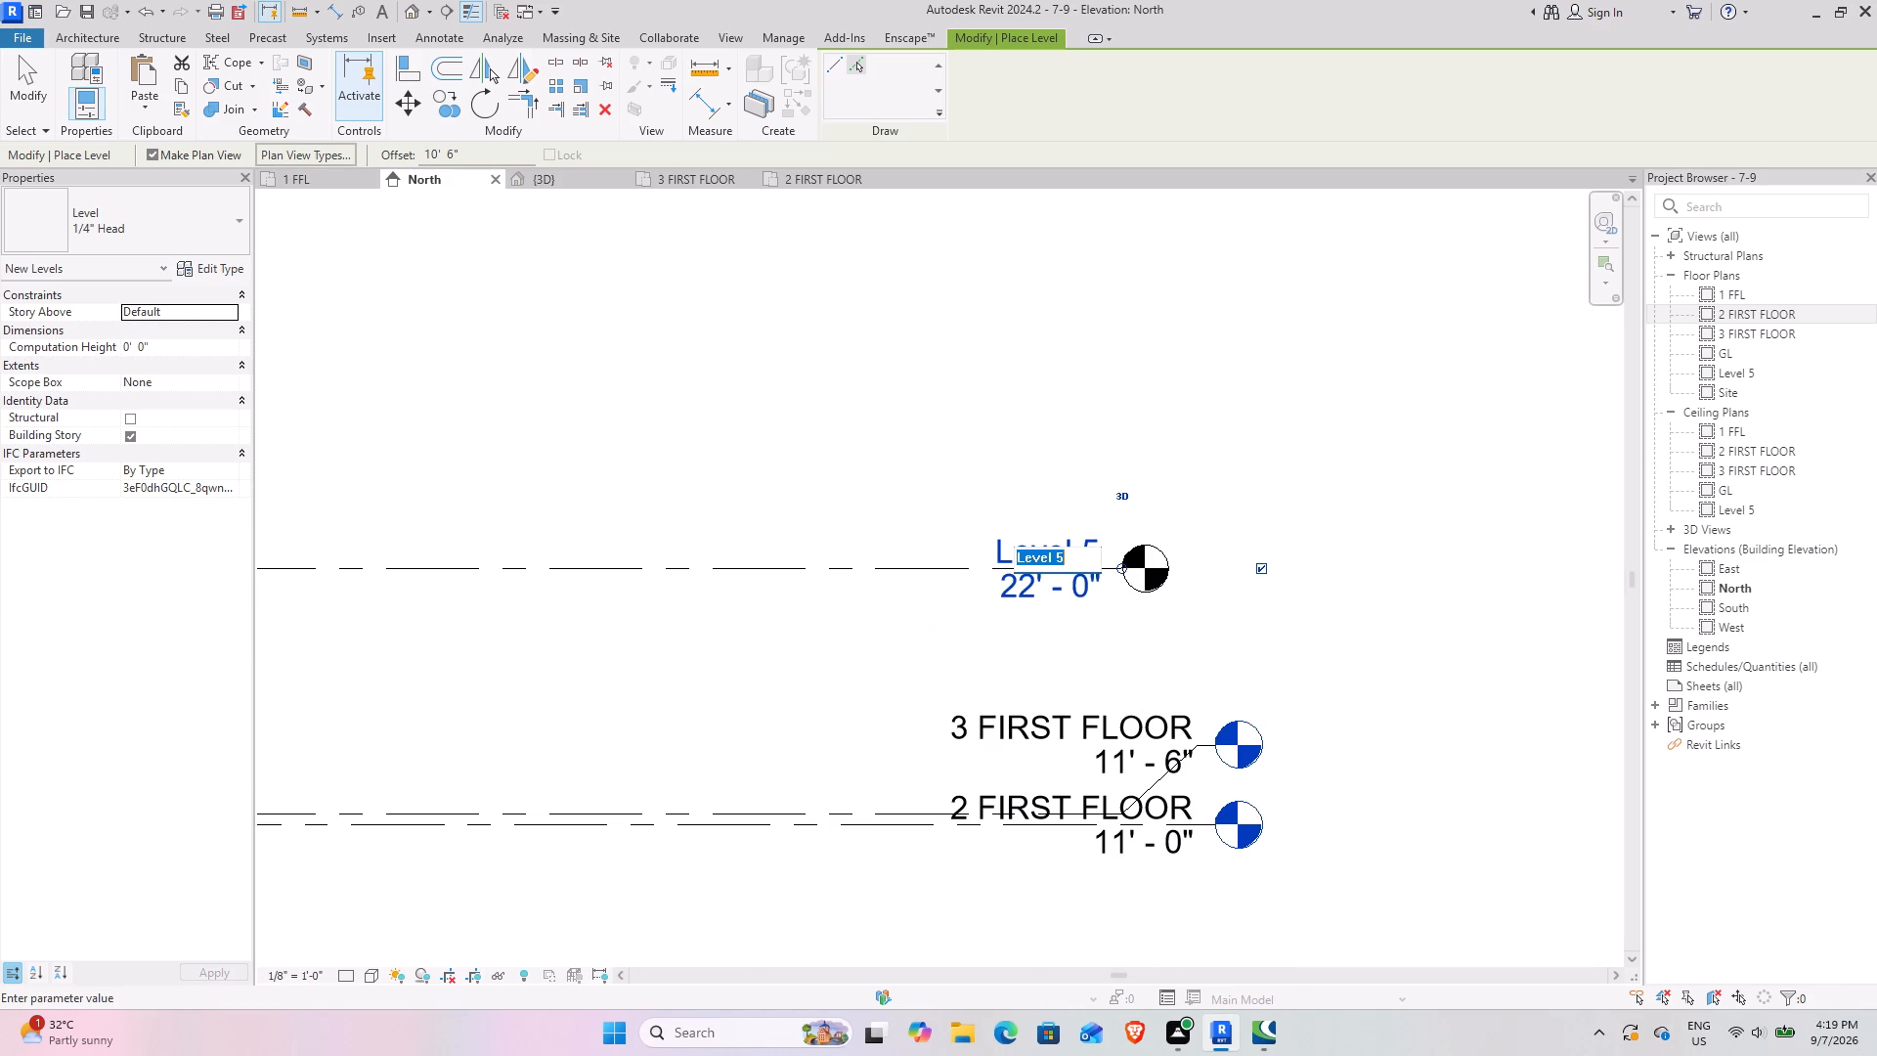
type("4")
key("space")
key("s")
type("ECOND FLOOR")
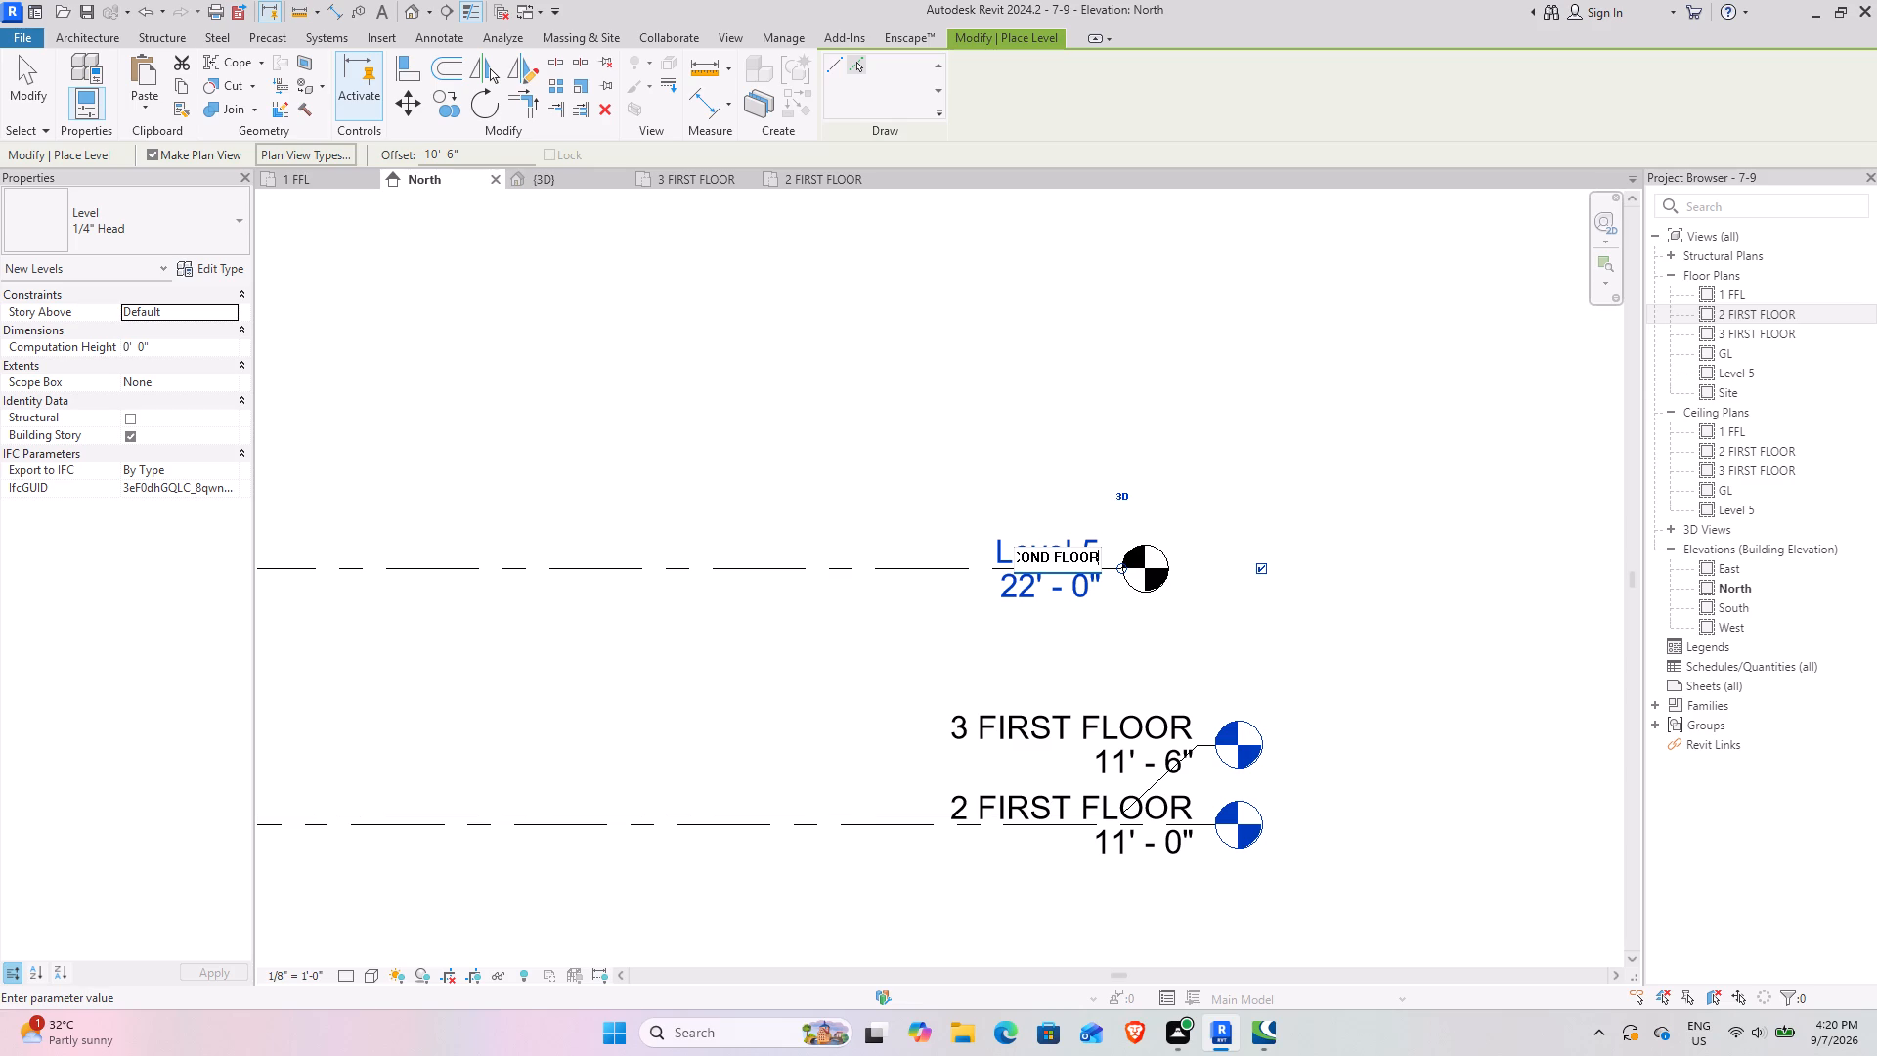
key("space")
type("BASE")
left_click(1316, 470)
left_click(1018, 522)
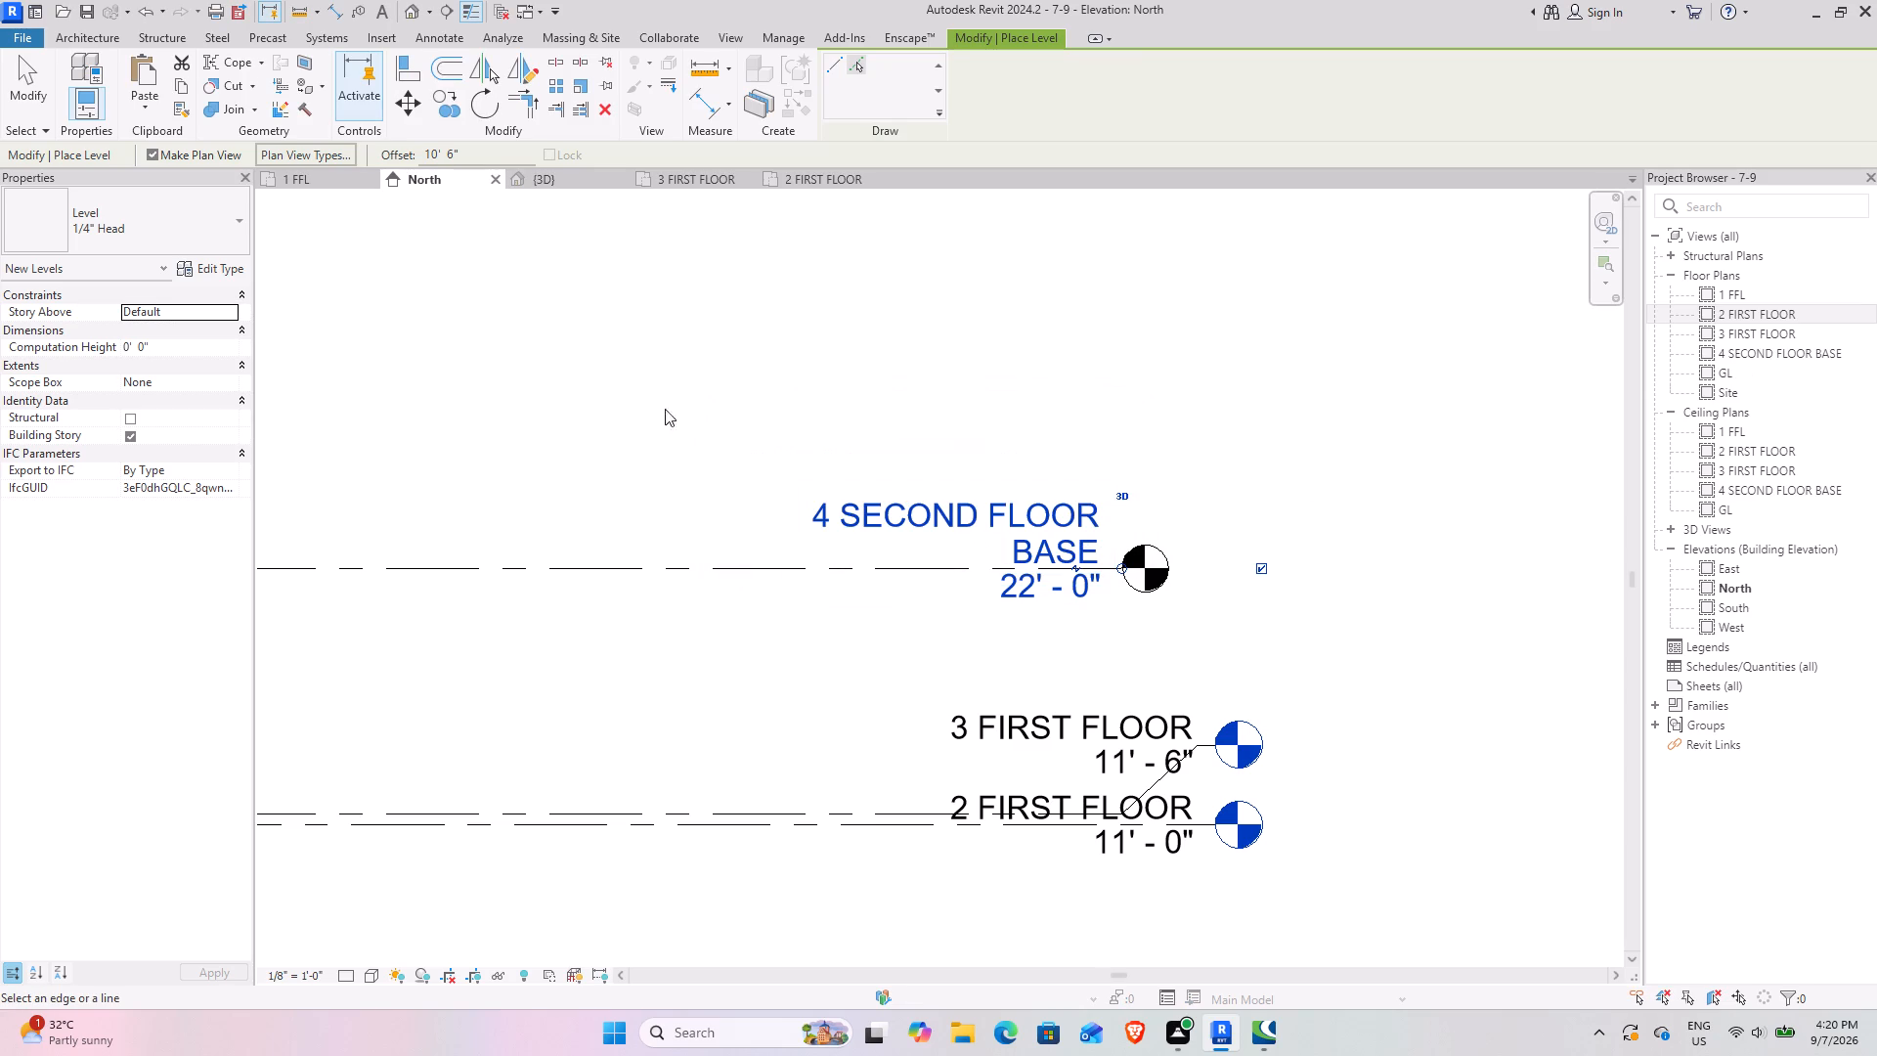
Add another level offset 6" above the 4 SECOND FLOOR BASE level by picking its line.
left_click_drag(483, 159, 297, 159)
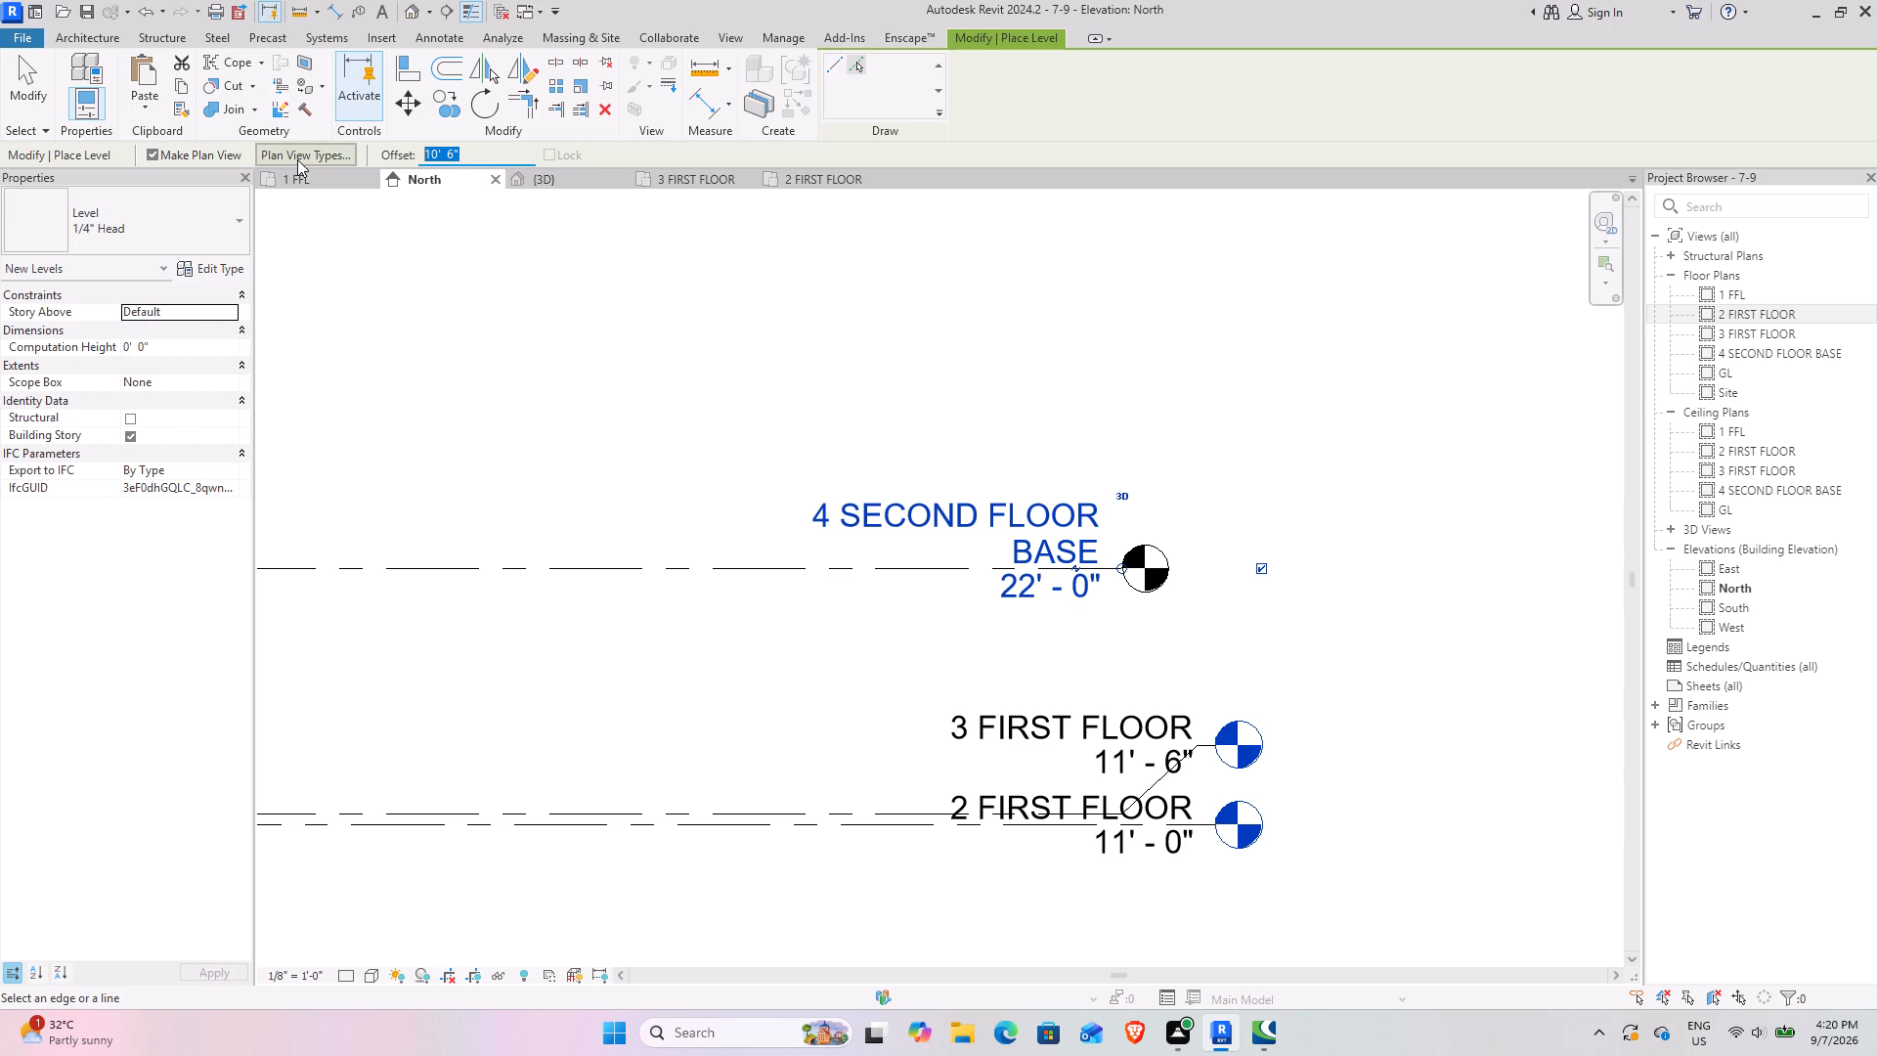
key("6")
key("apostrophe")
key("BackSpace")
key("shift+quotedbl")
key("Return")
left_click(725, 564)
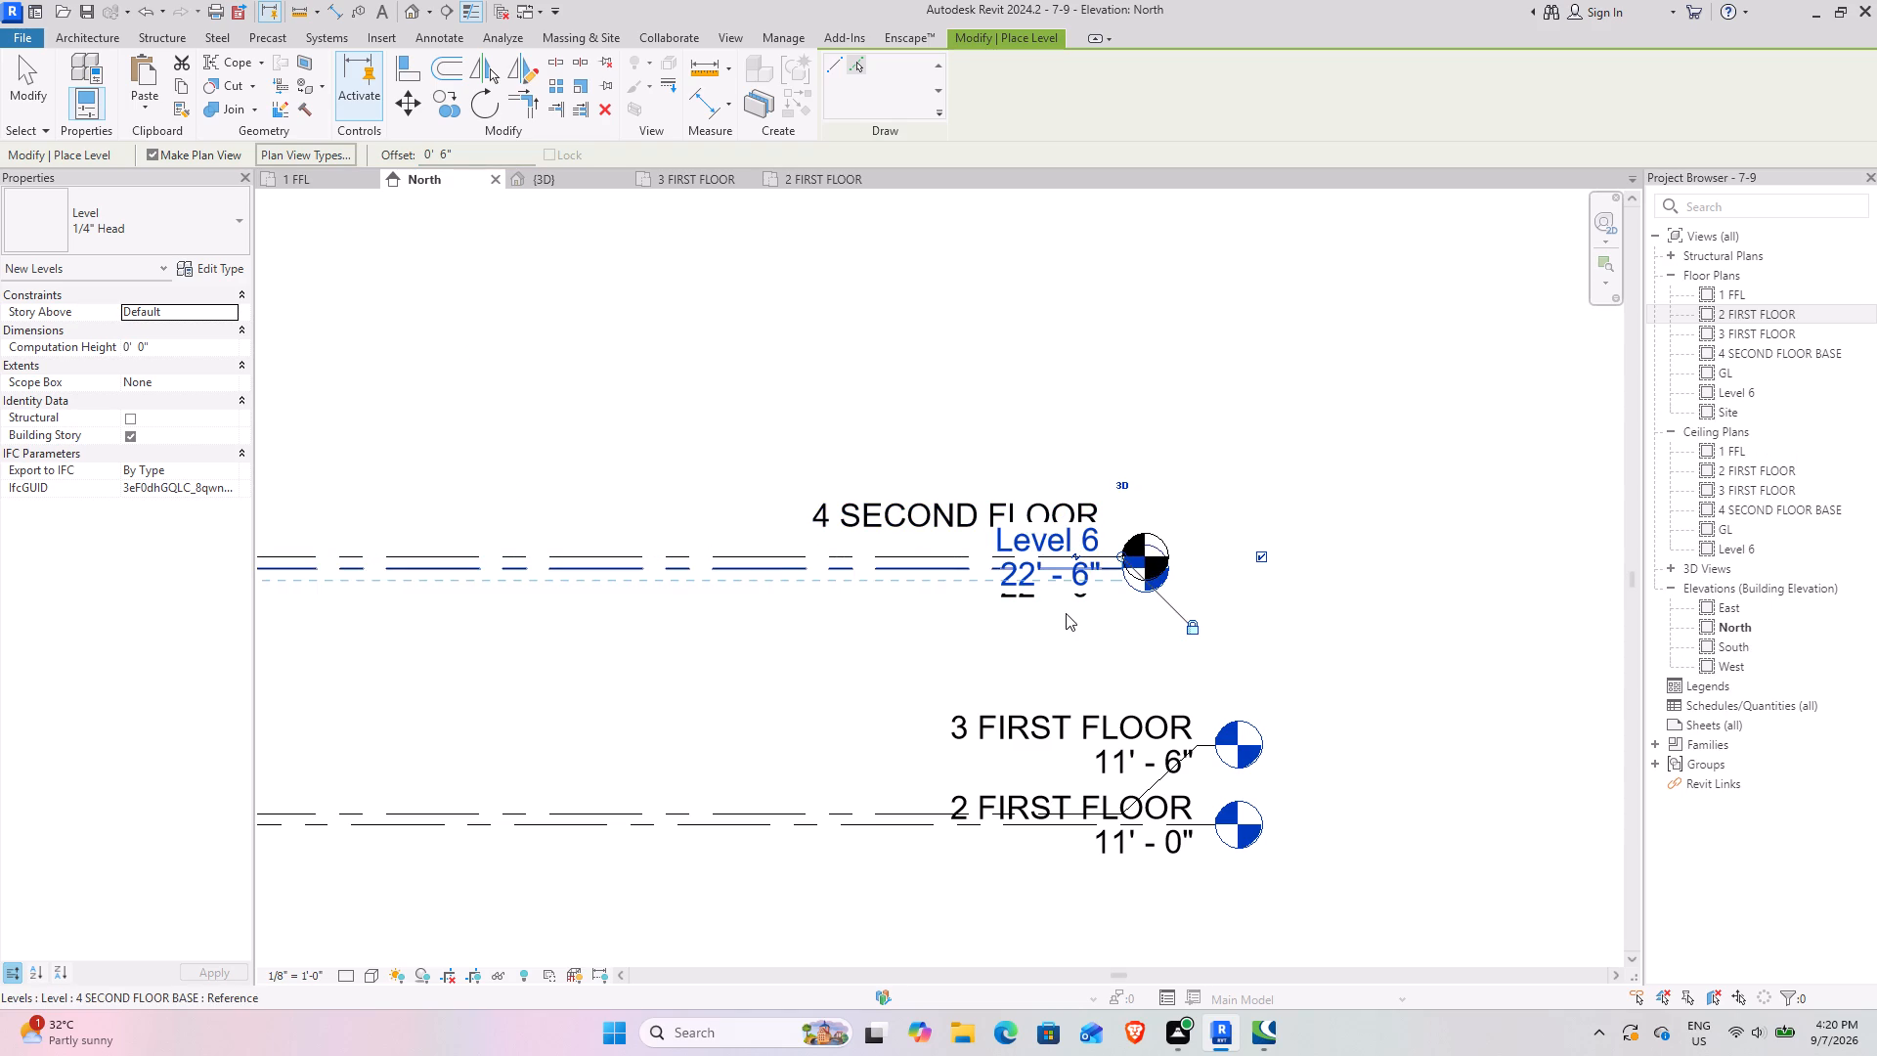
Rename the new 22' 6" level as 5 SECOND FLOOR, renaming the corresponding views too.
left_click(1062, 524)
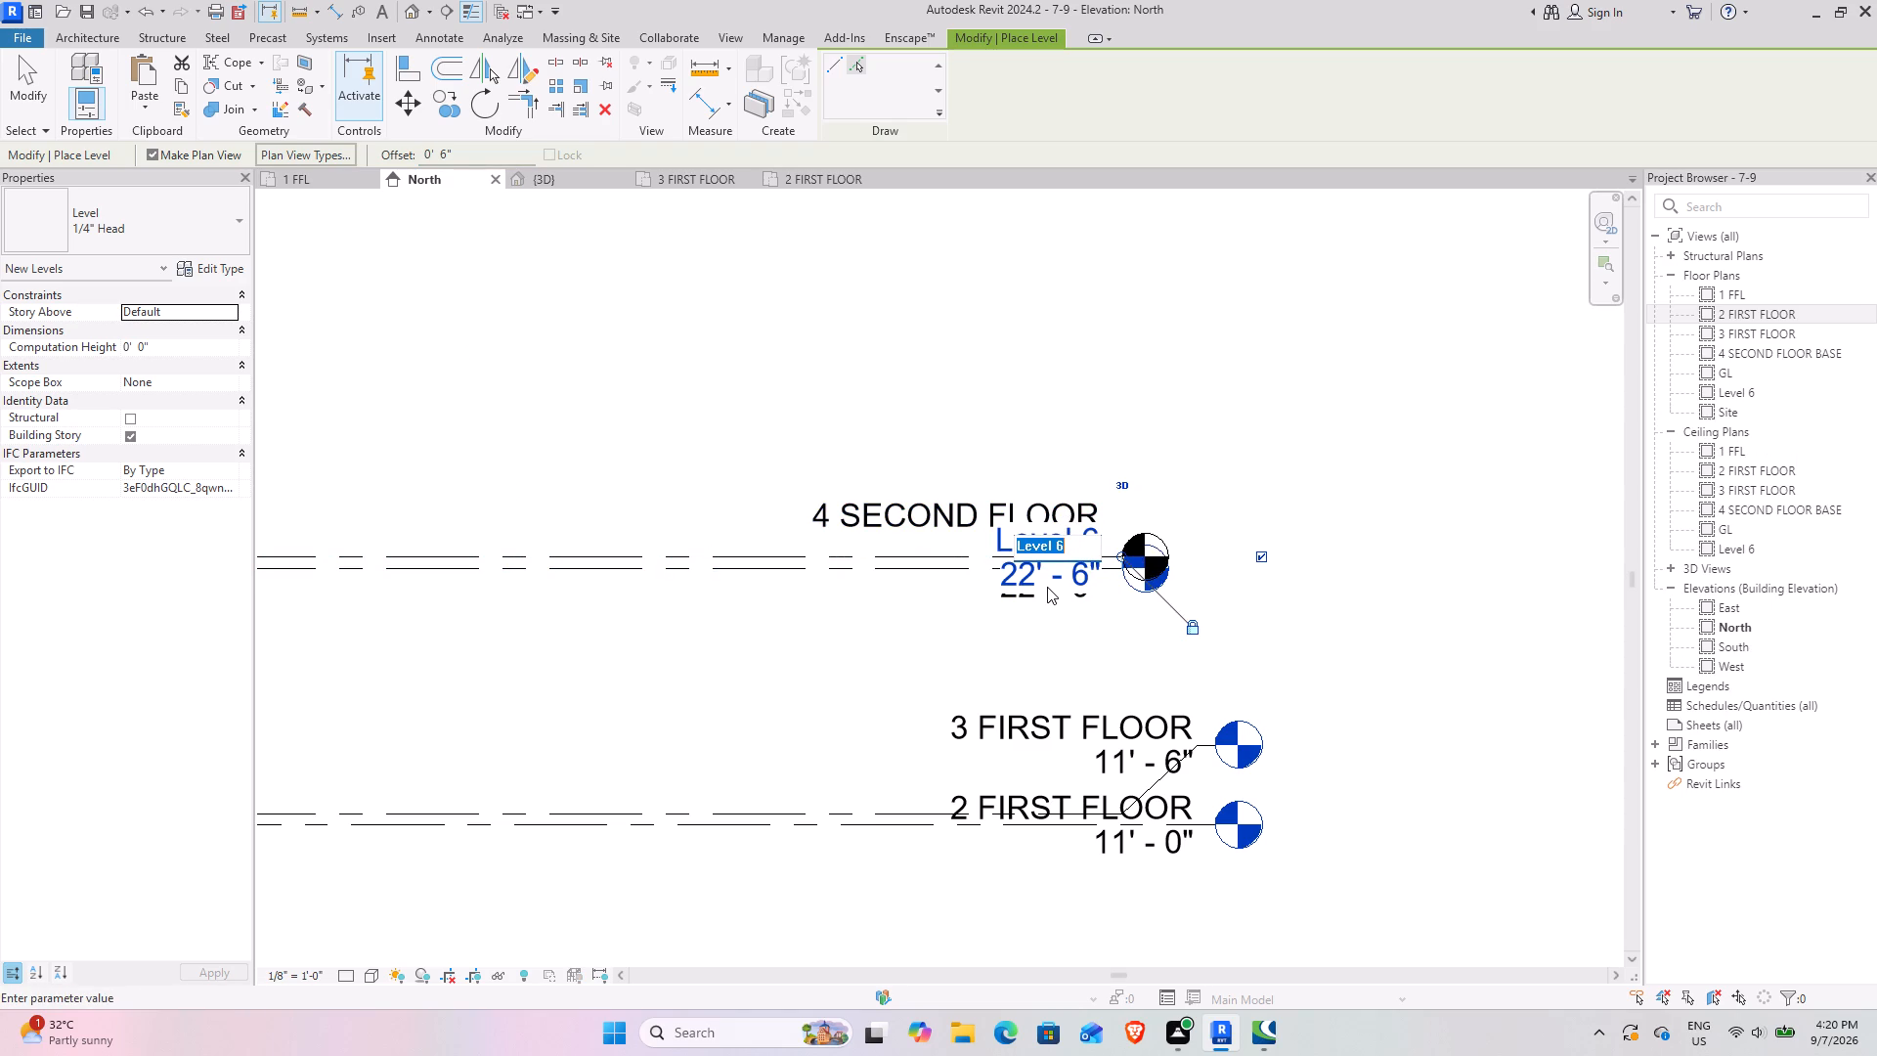
type("5")
key("space")
type("SECOND FLOOR")
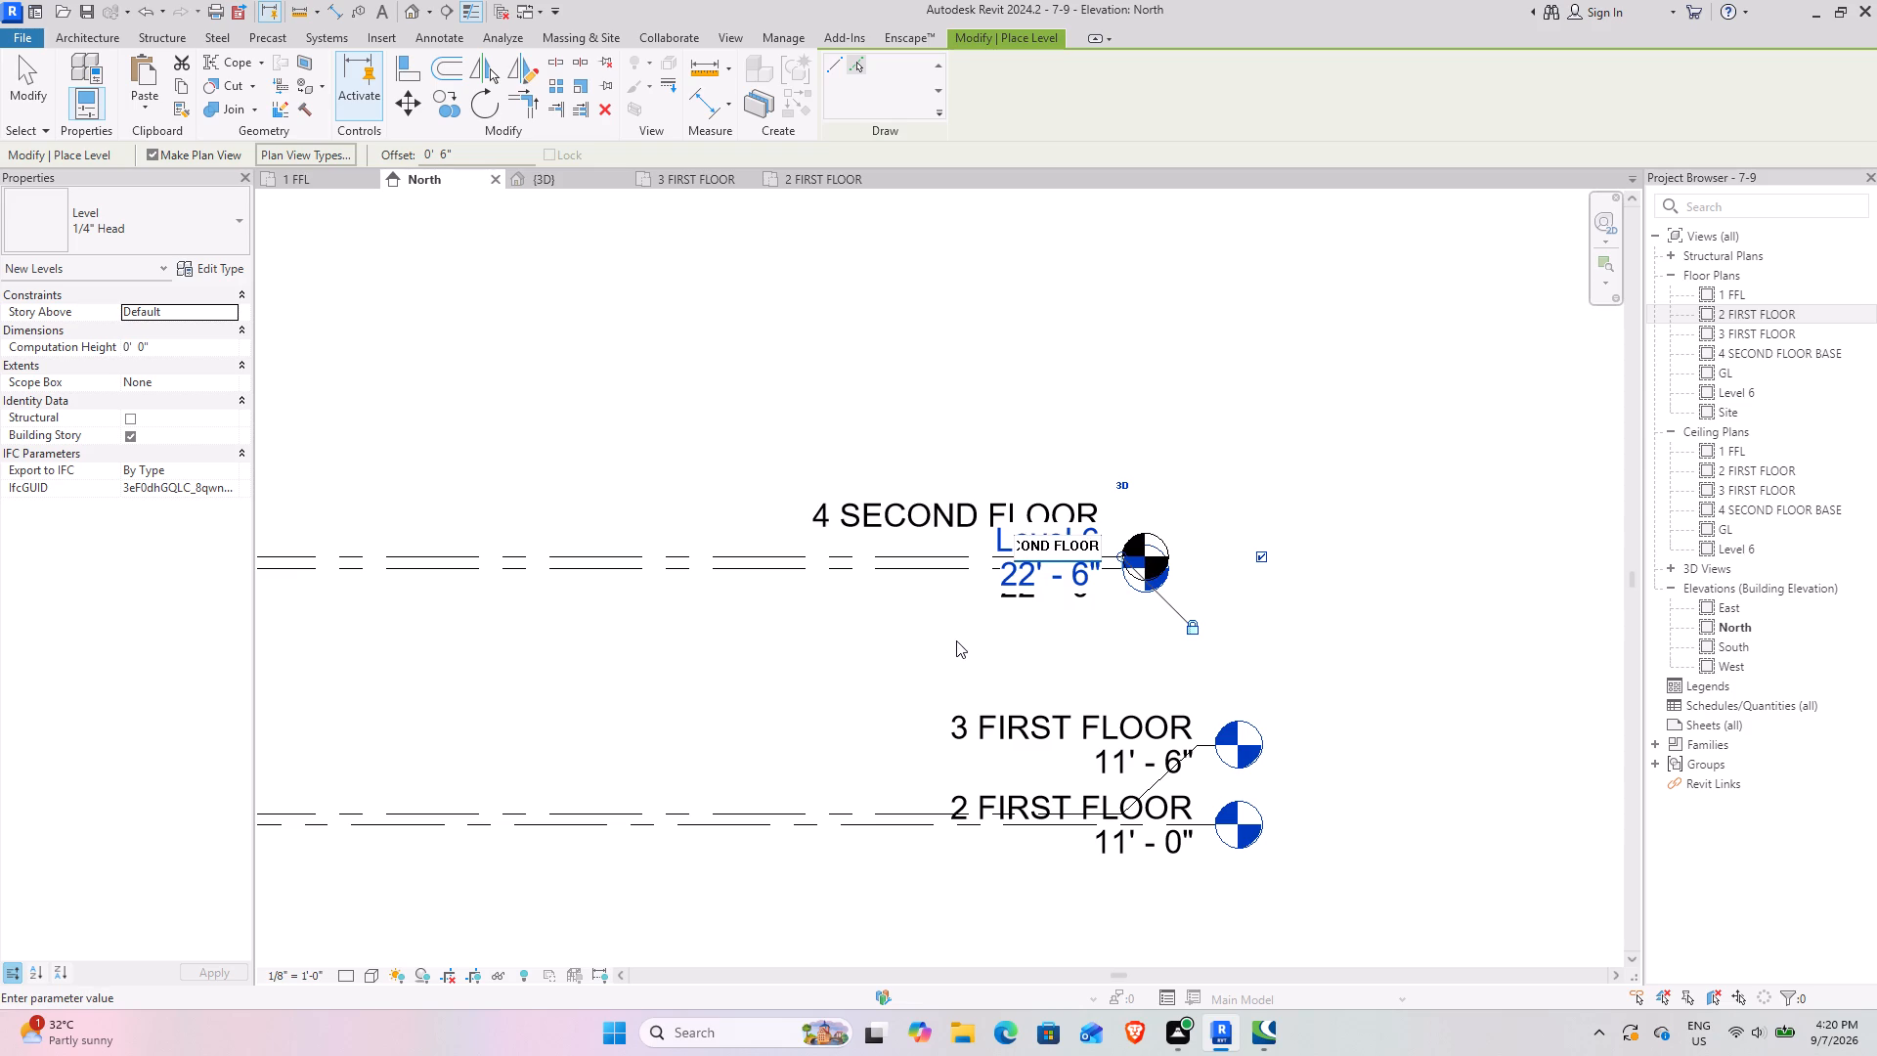
left_click(956, 640)
left_click(1016, 524)
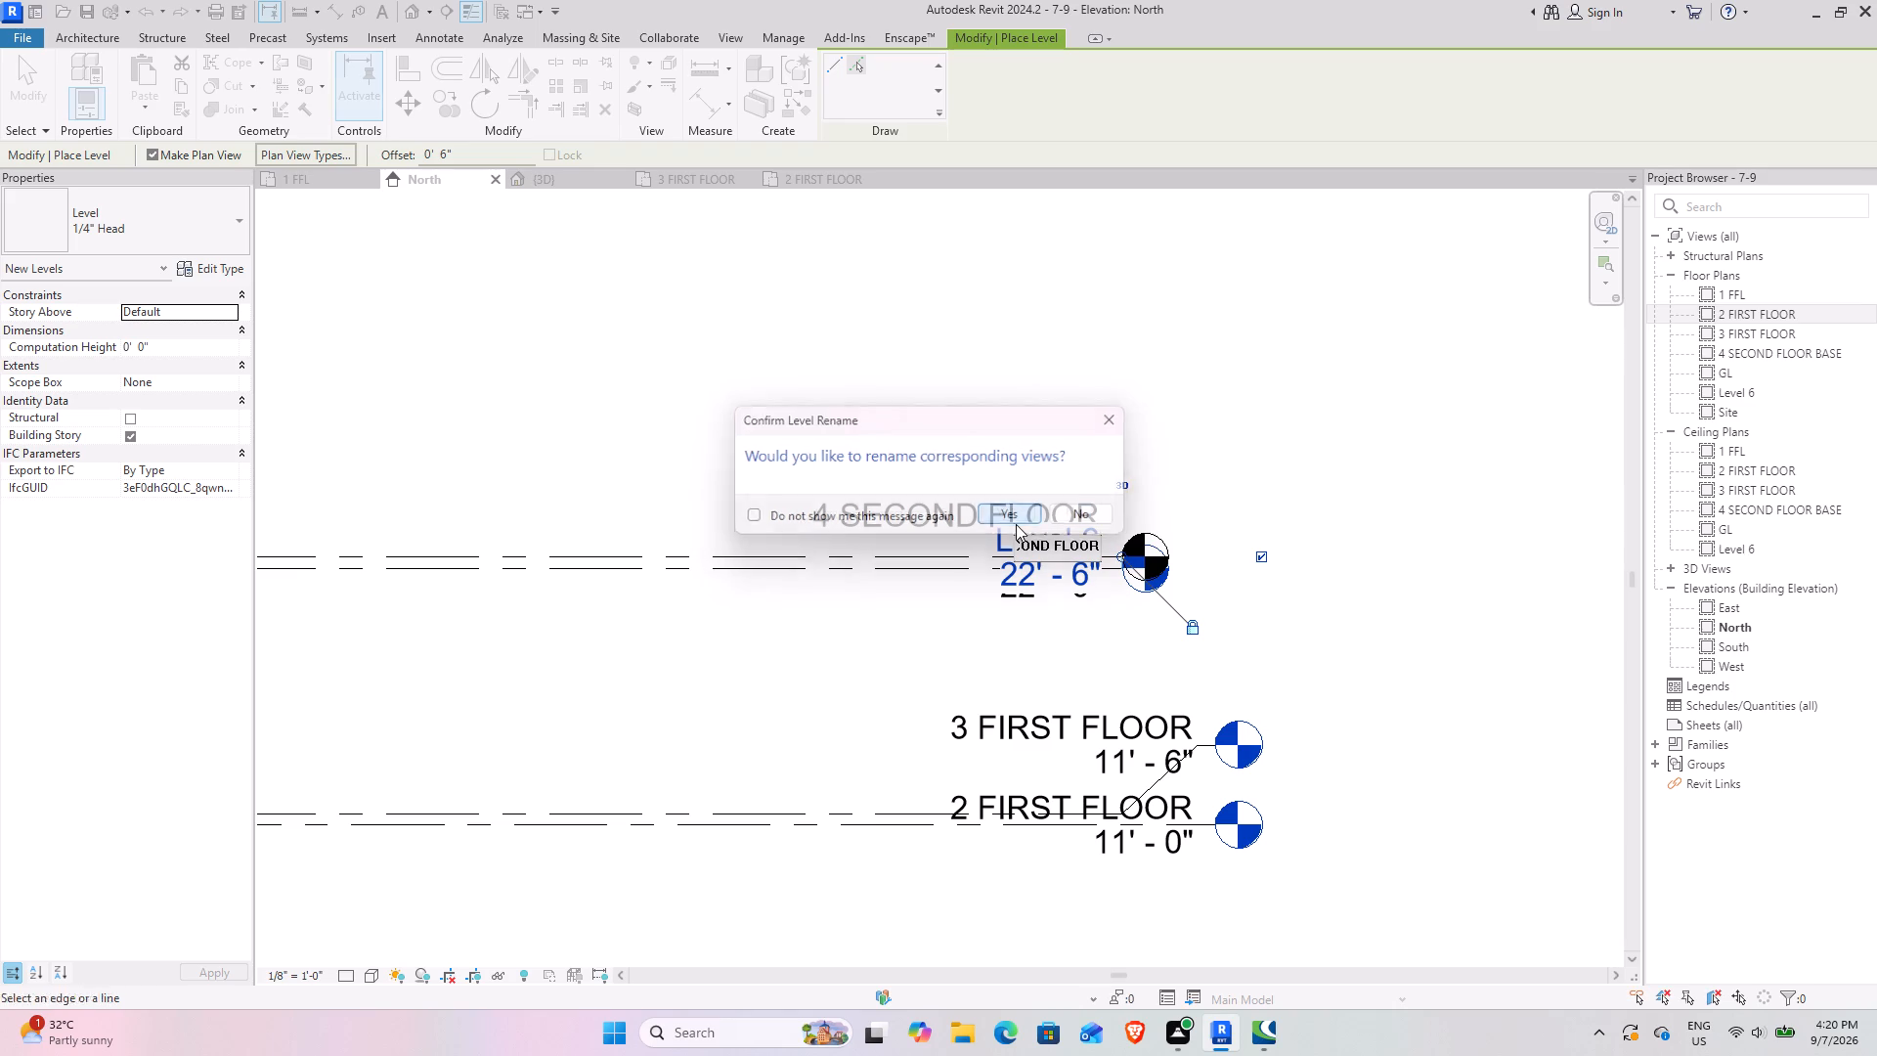
Add an elbow to the 5 SECOND FLOOR level line and move its head up, clear of the 4 SECOND FLOOR BASE label.
left_click(1077, 560)
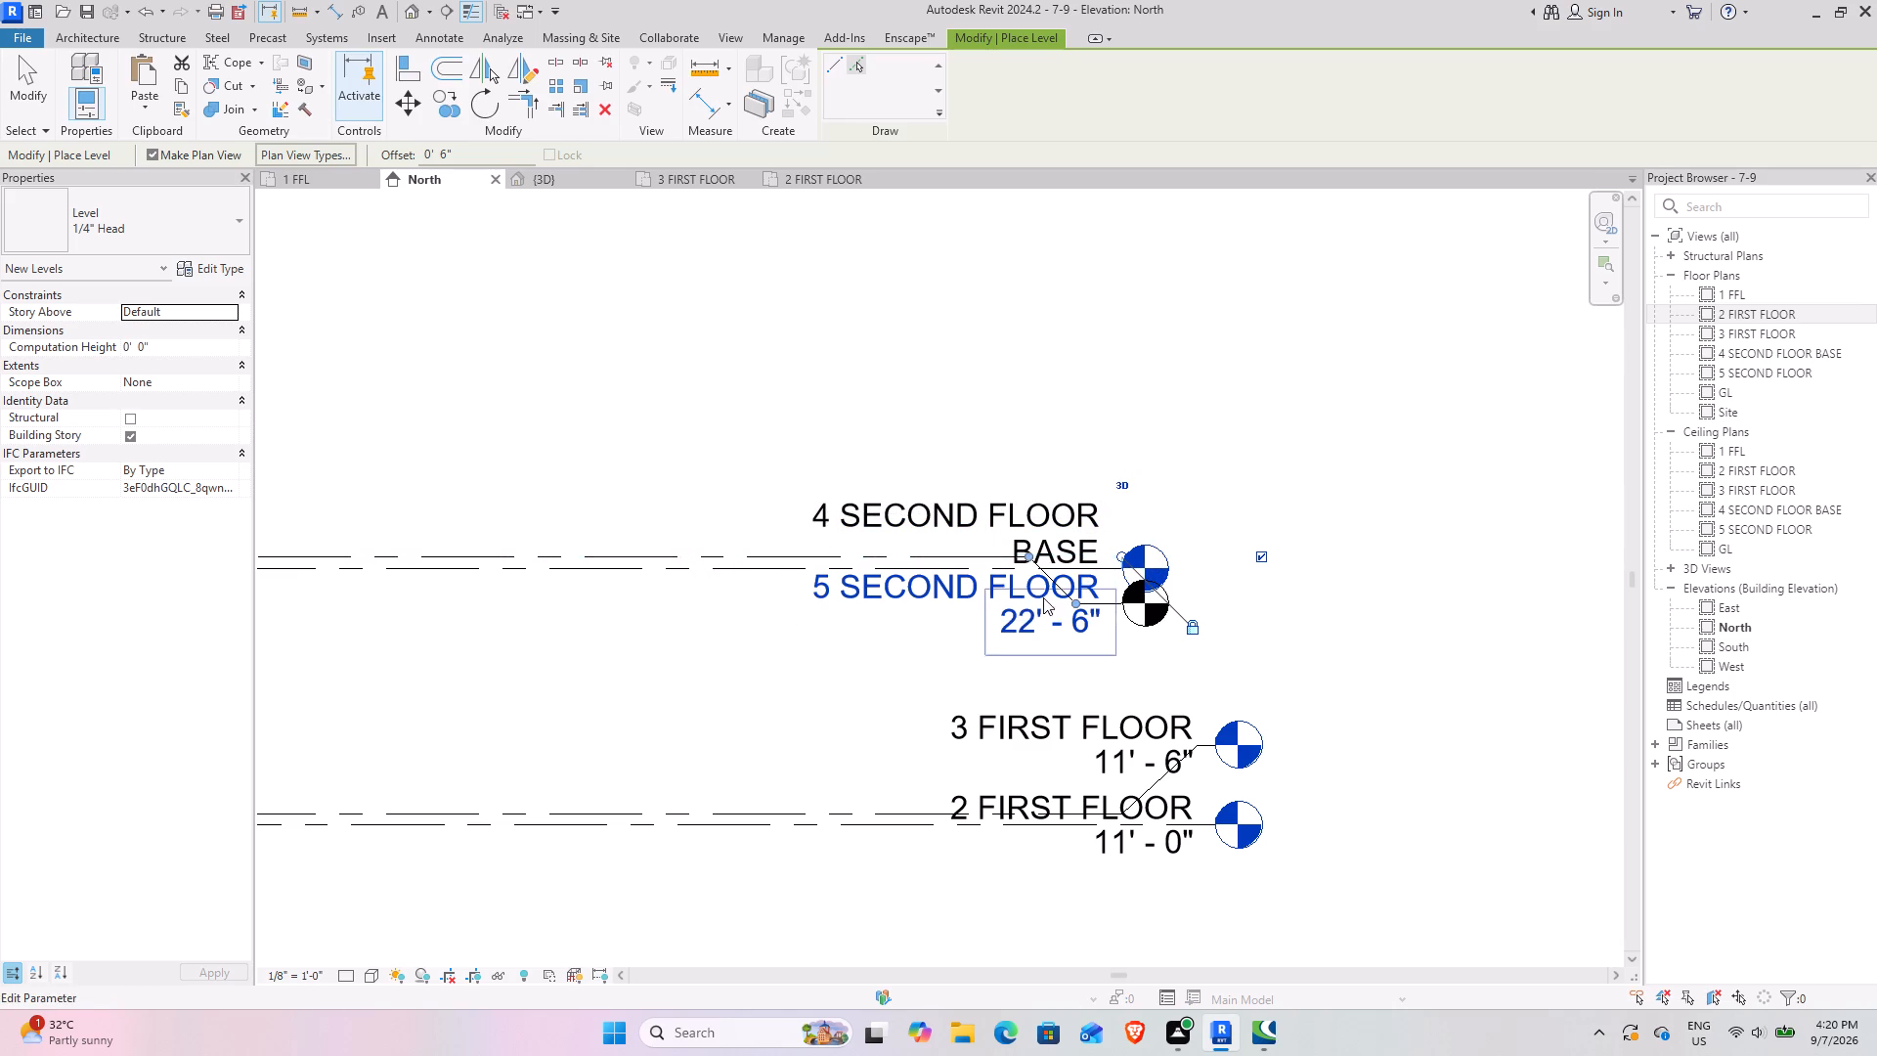
left_click_drag(1074, 600, 1095, 446)
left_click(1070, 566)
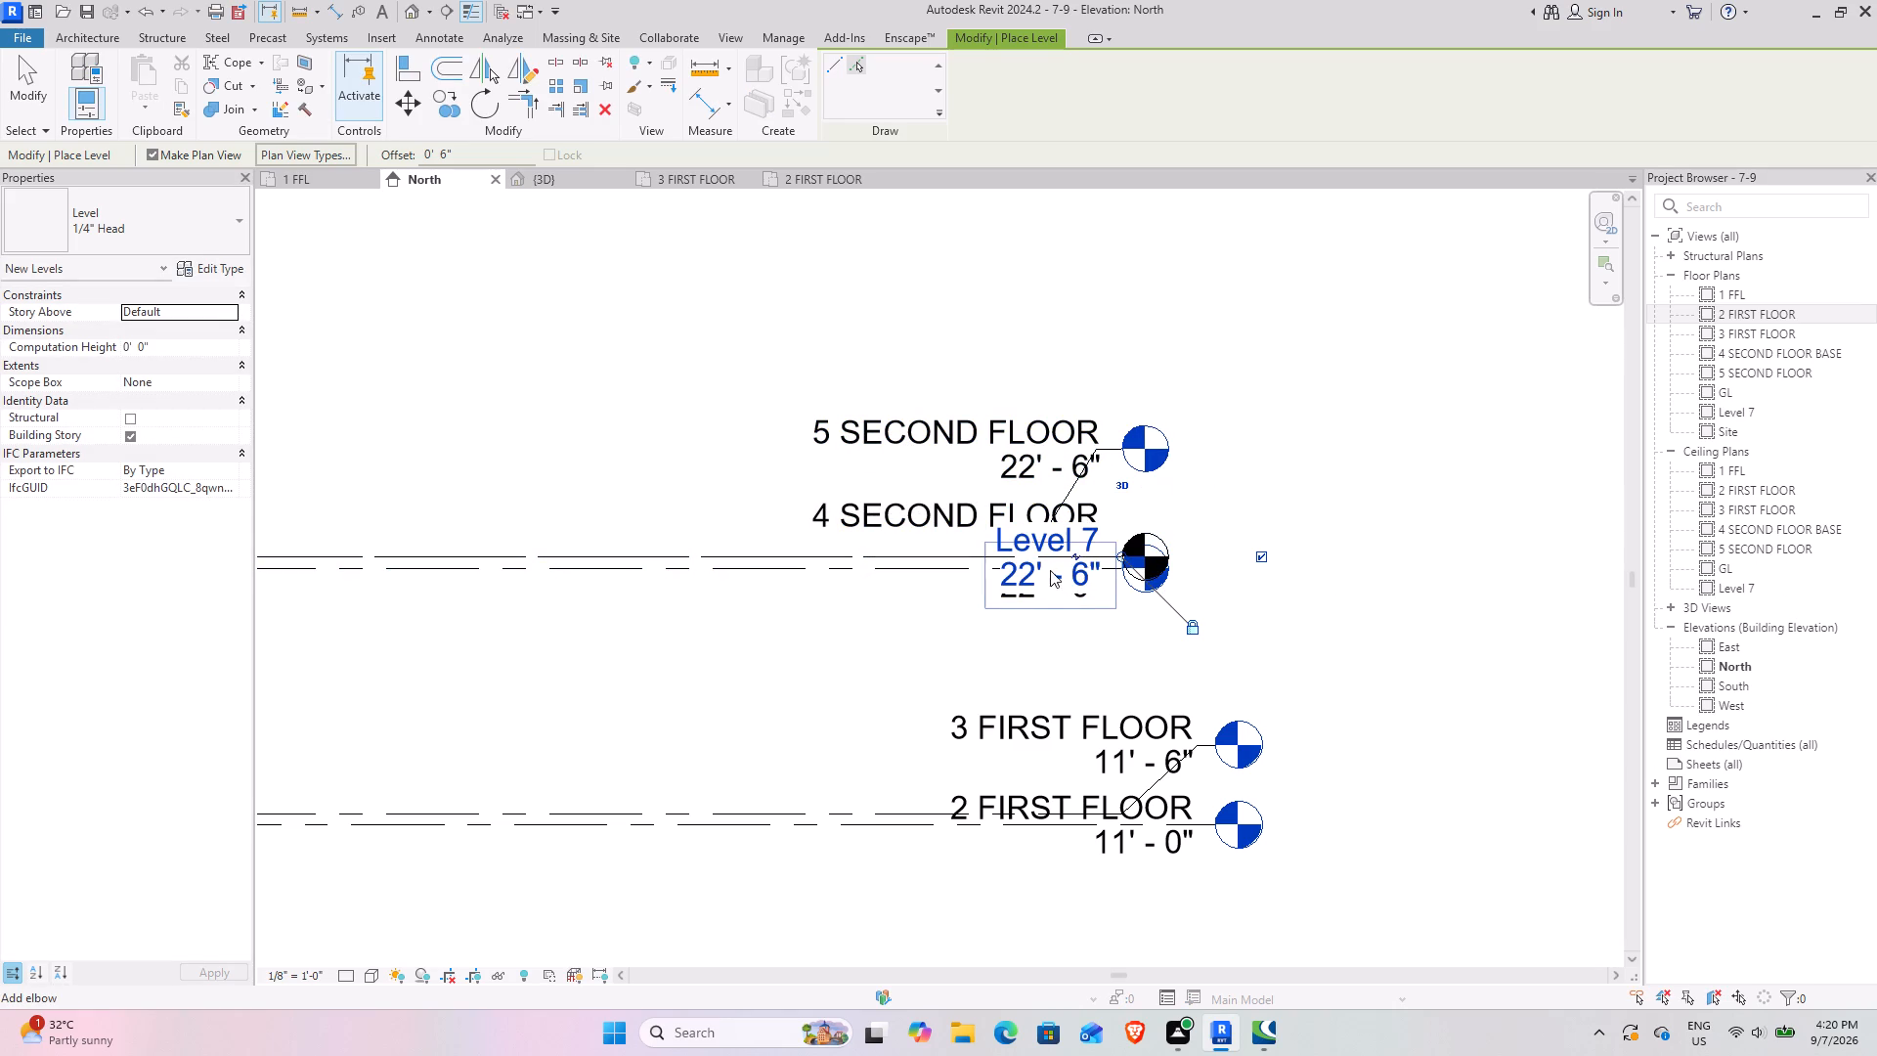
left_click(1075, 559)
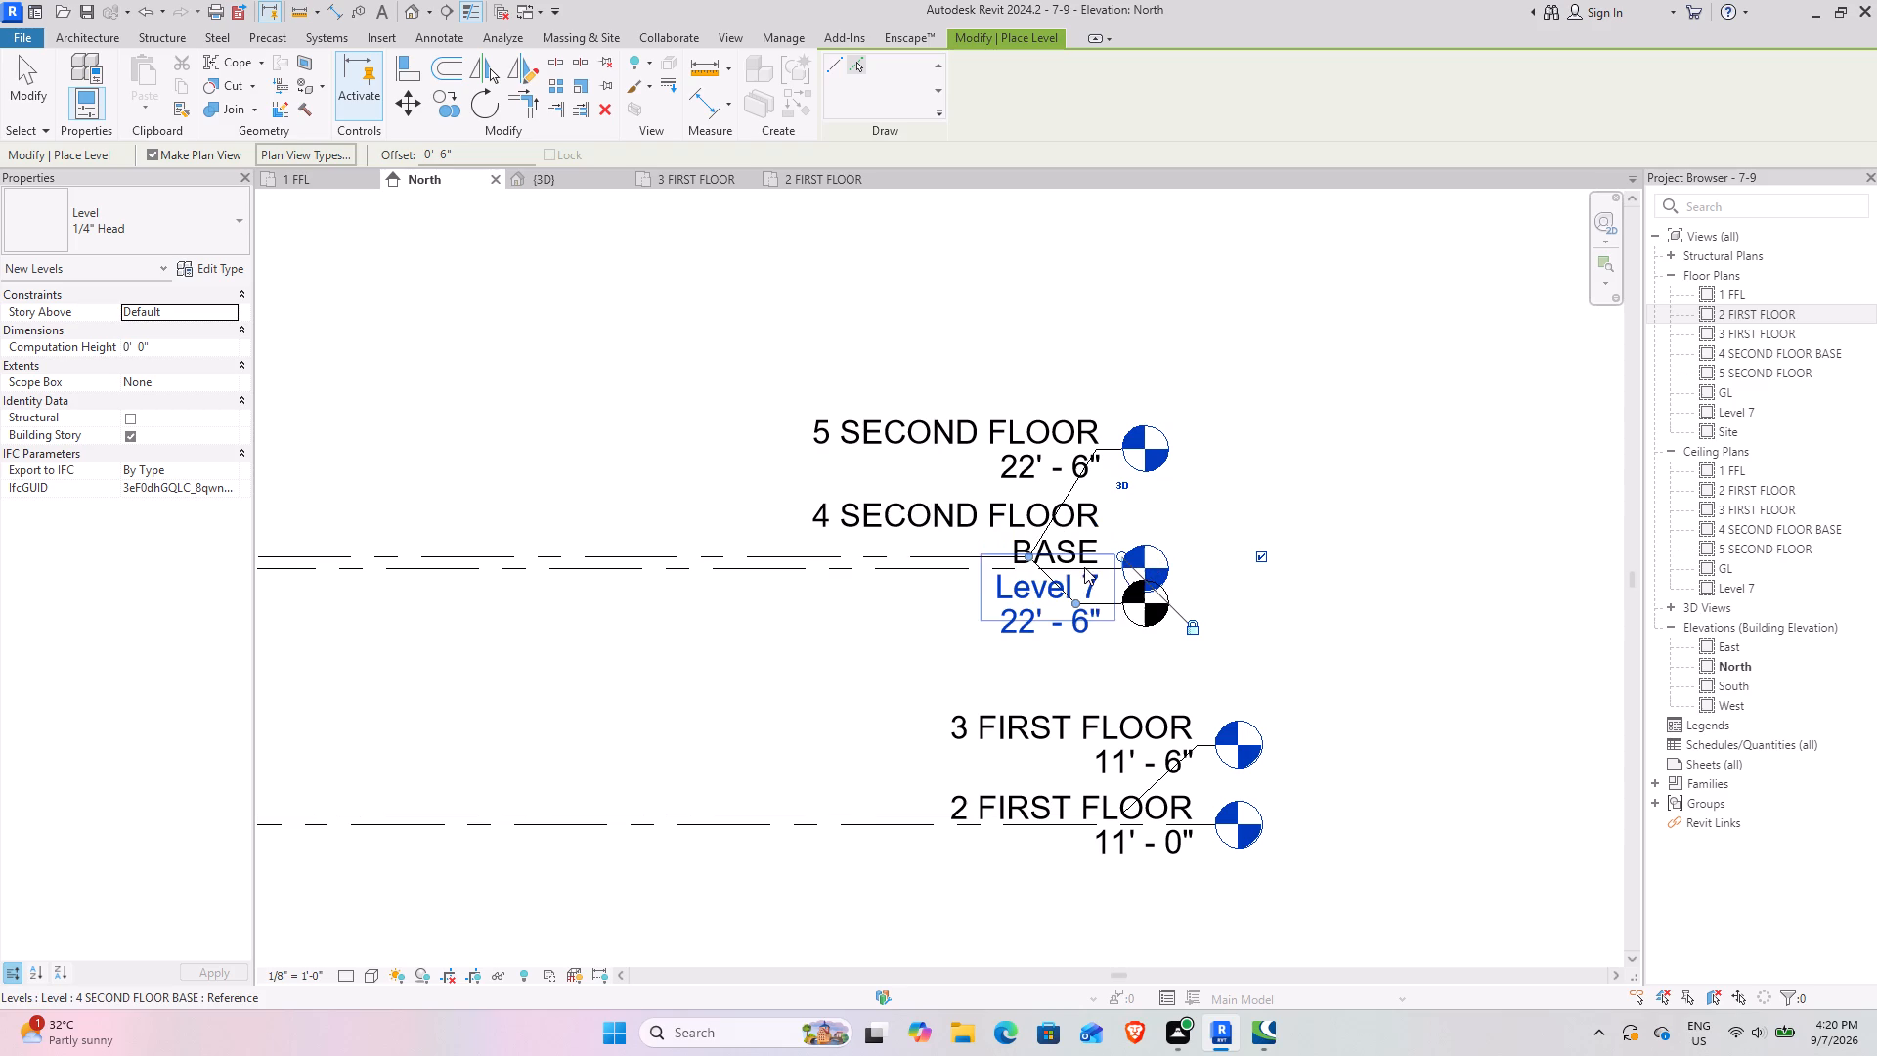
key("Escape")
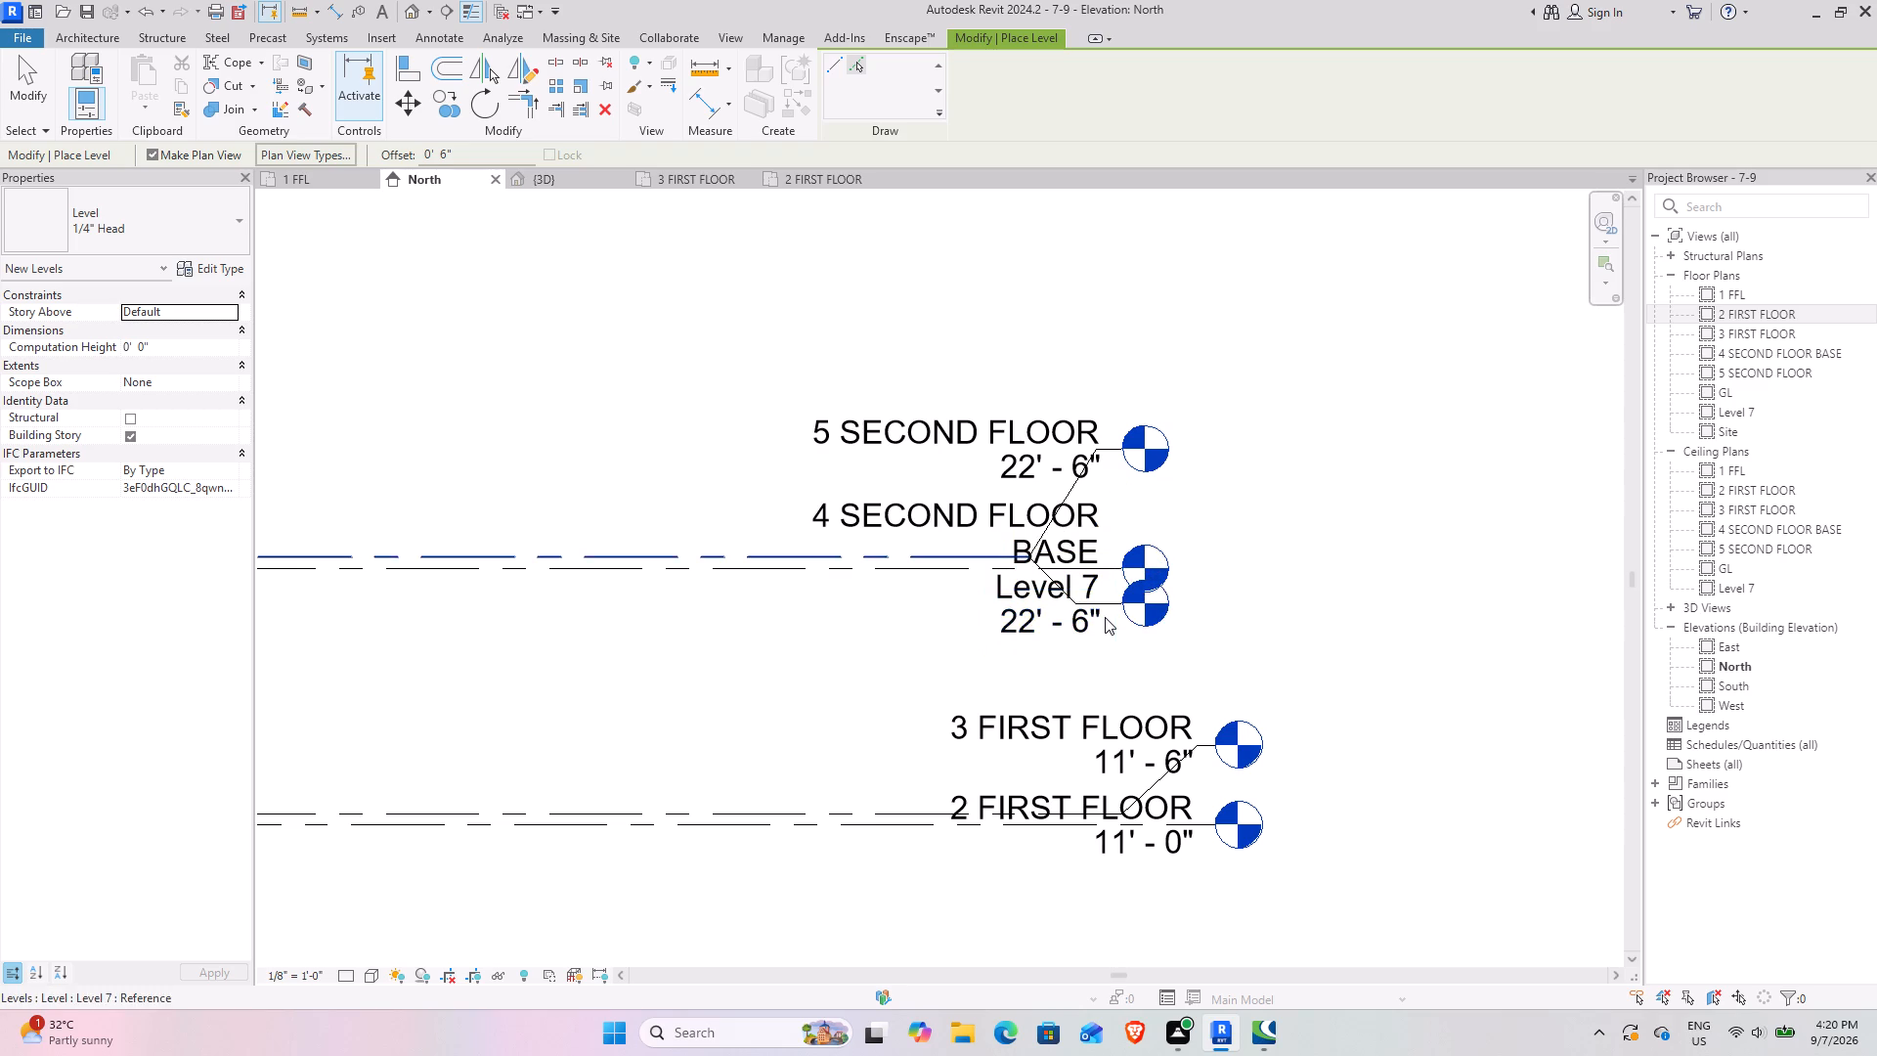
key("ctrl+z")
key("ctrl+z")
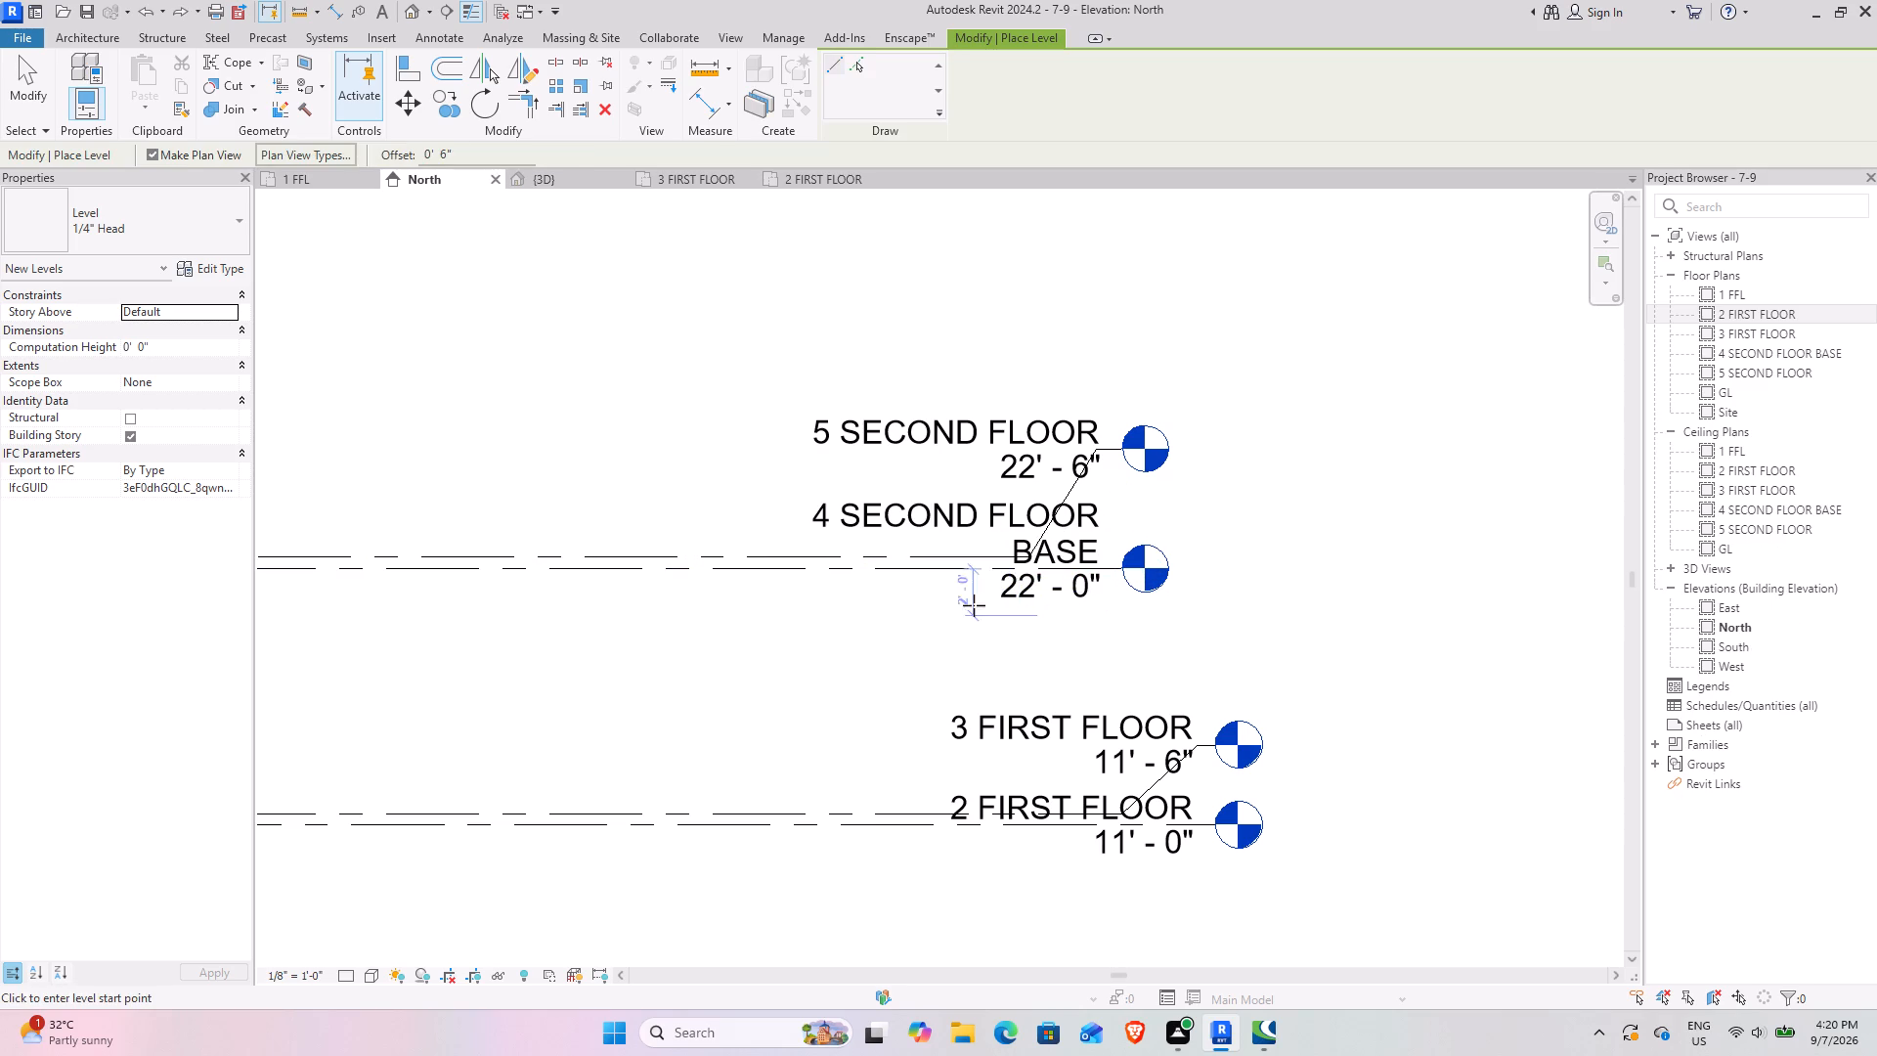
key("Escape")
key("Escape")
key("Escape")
Add an elbow to the 4 SECOND FLOOR BASE level line and move its head down, away from the 5 SECOND FLOOR label.
left_click(1080, 569)
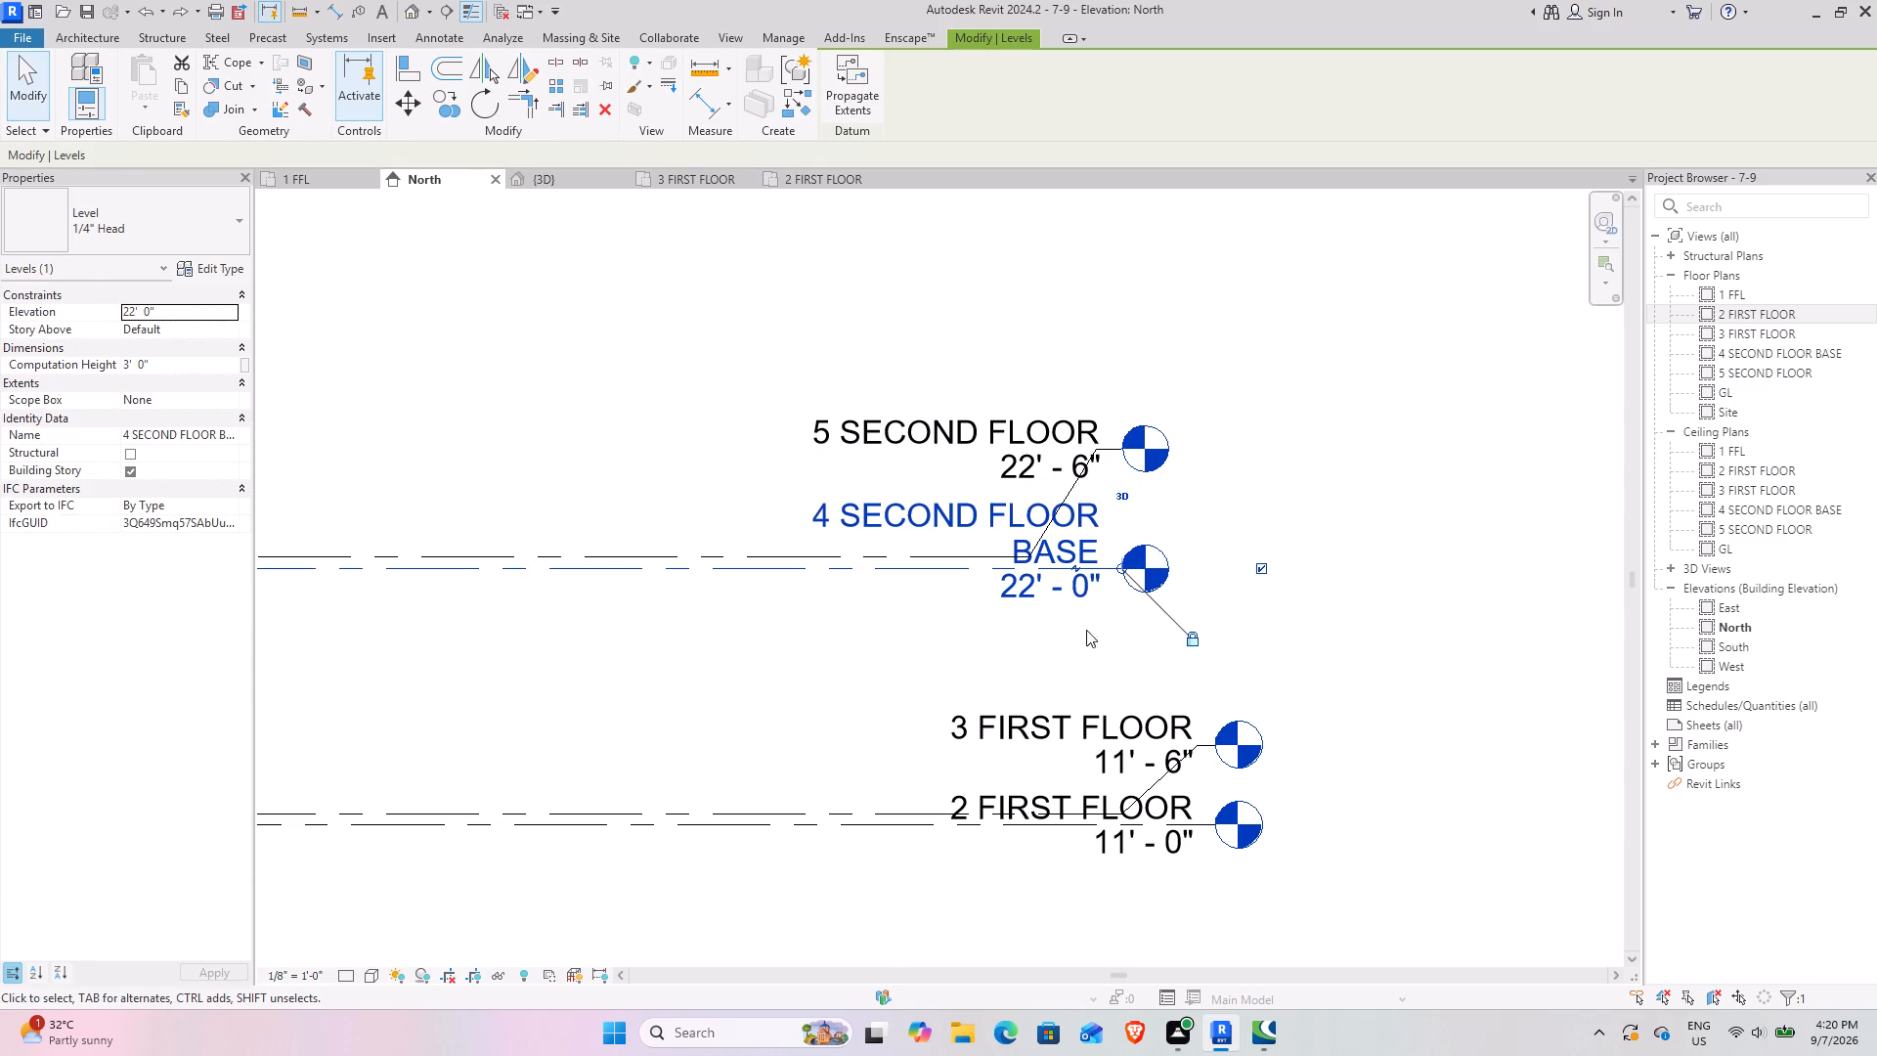
left_click(1080, 568)
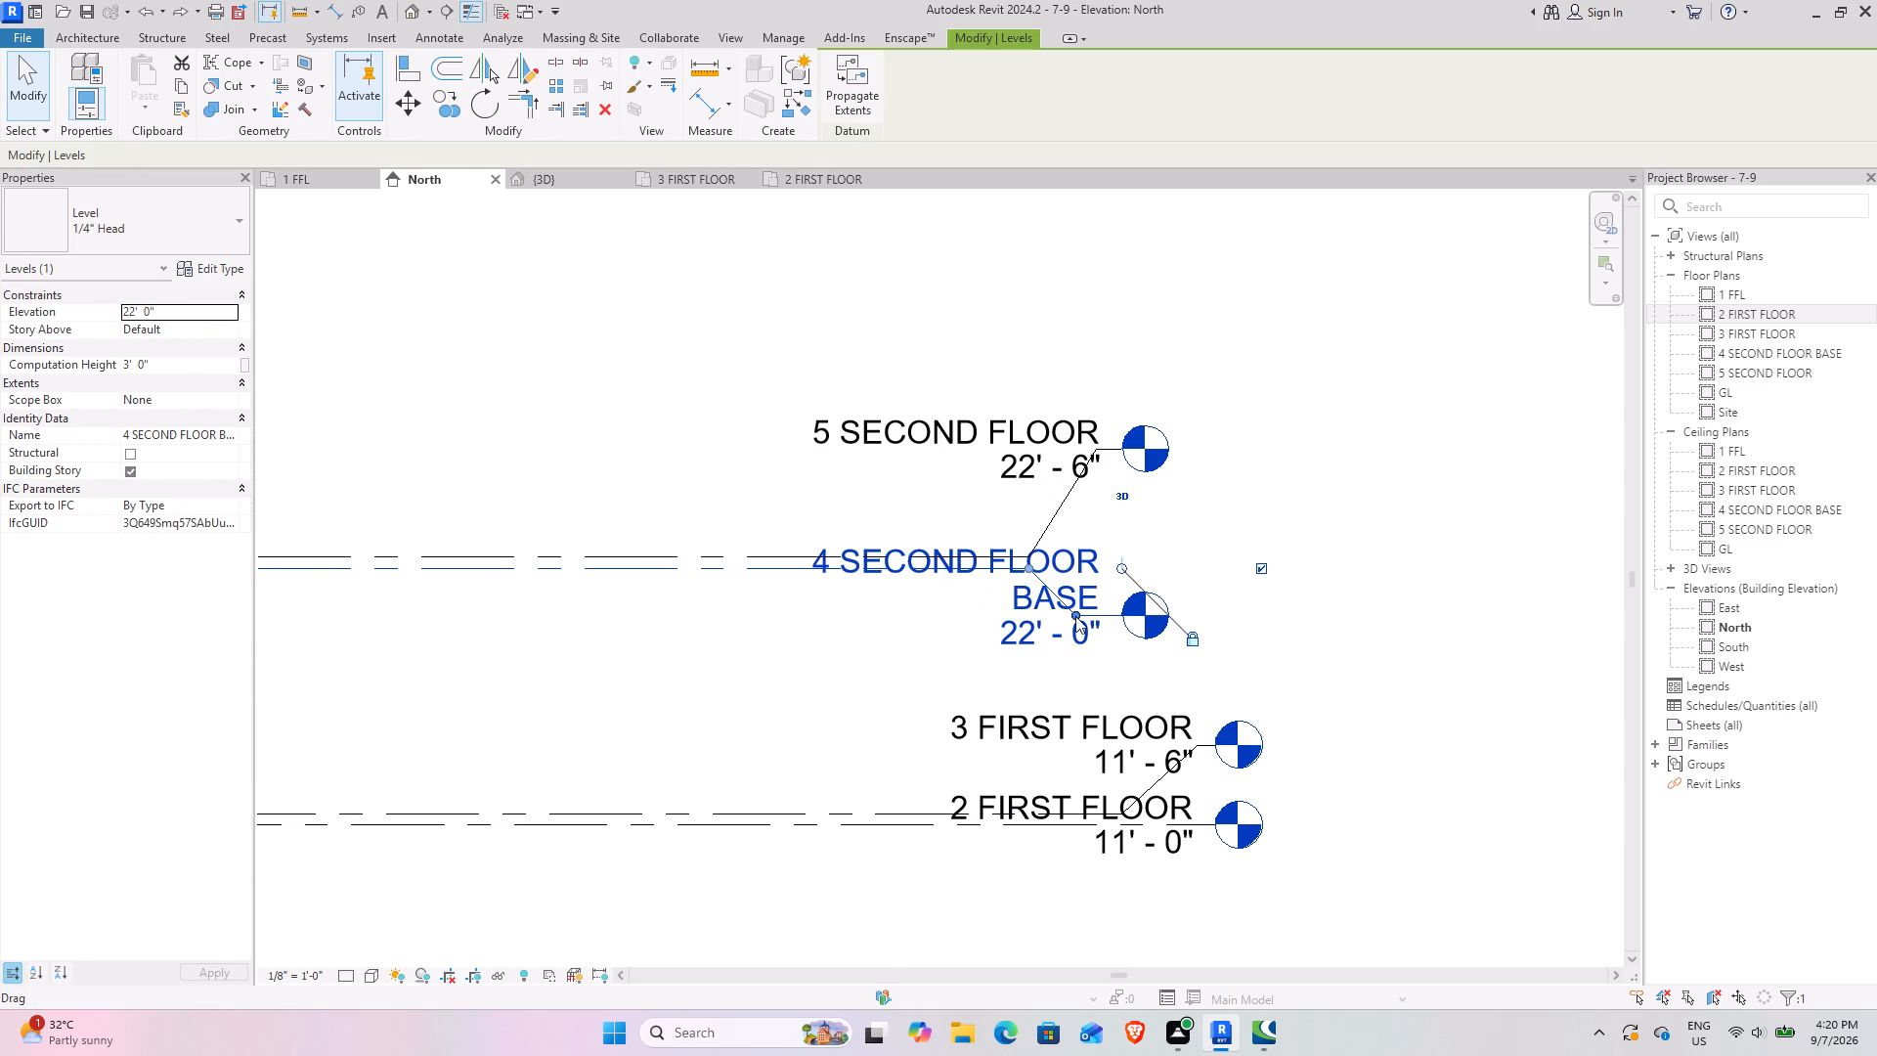
left_click_drag(1073, 611, 1144, 639)
key("Escape")
scroll(905, 537, "down", 8)
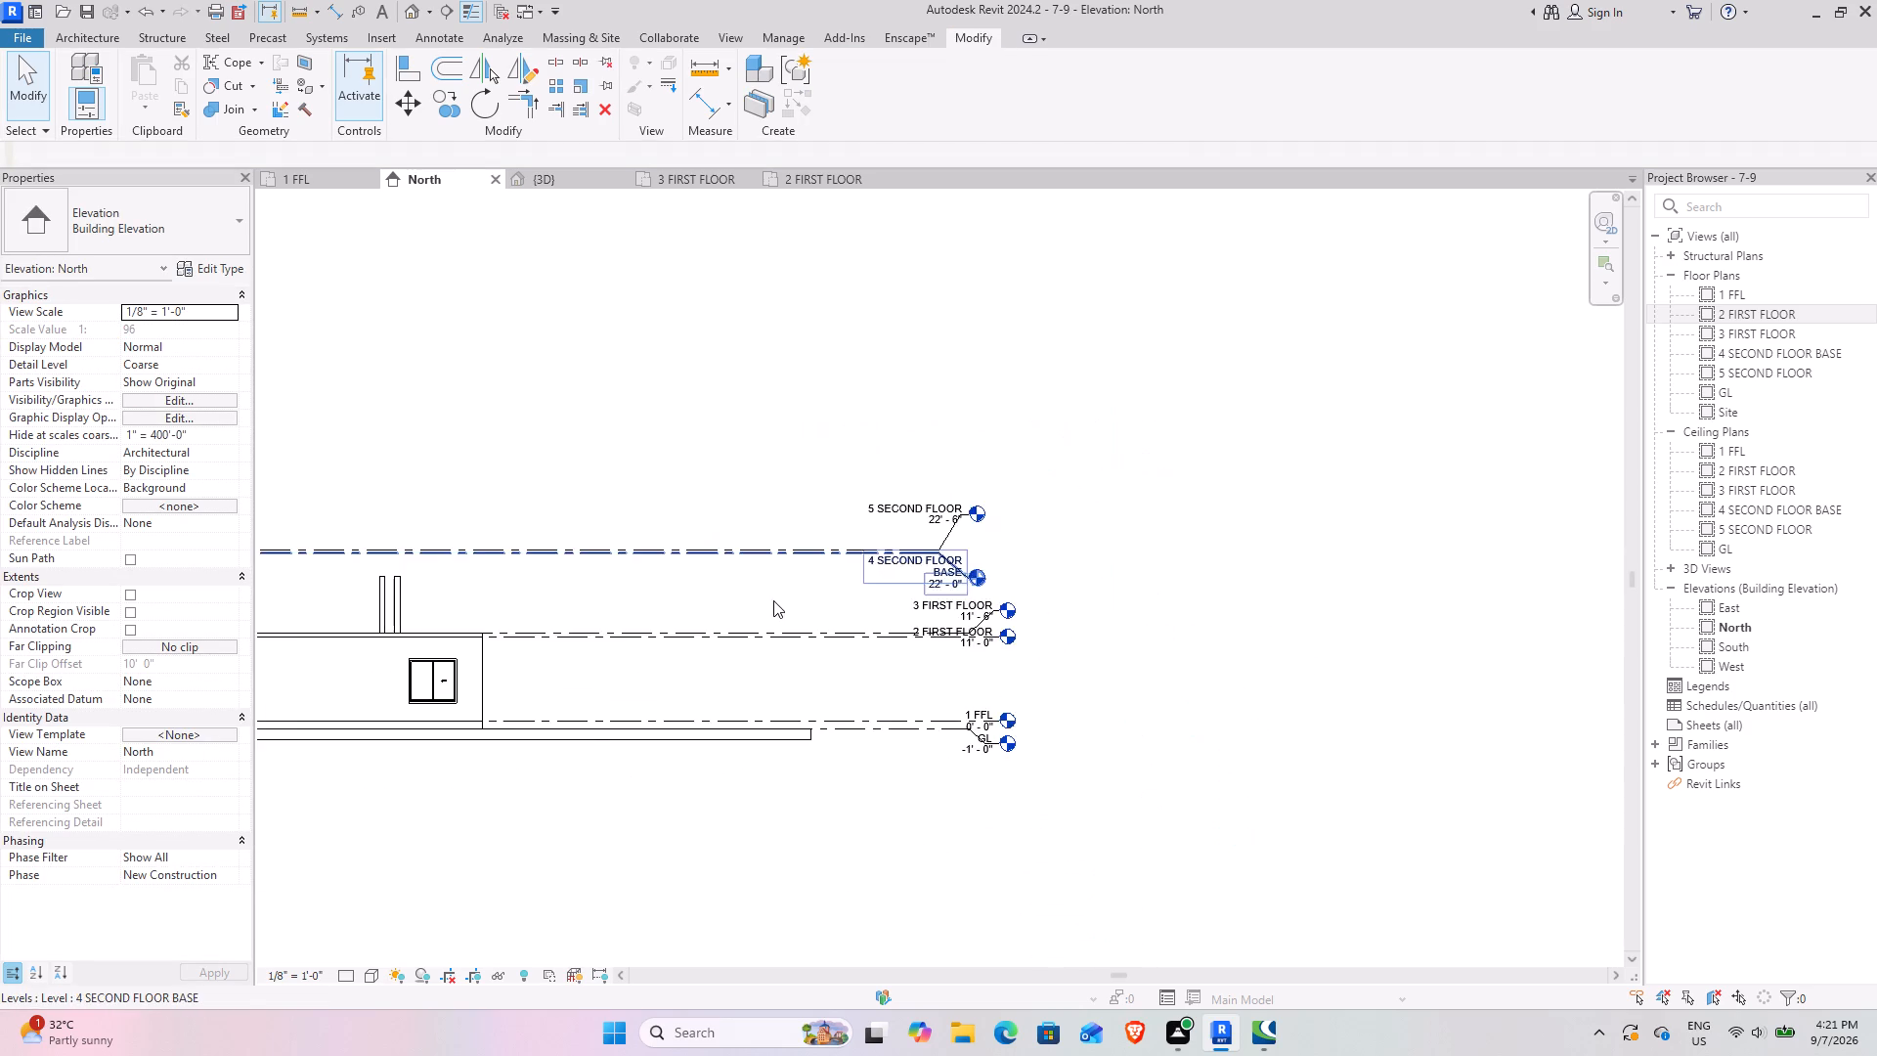
middle_click_drag(774, 600, 907, 600)
scroll(979, 542, "up", 3)
middle_click_drag(821, 566, 920, 546)
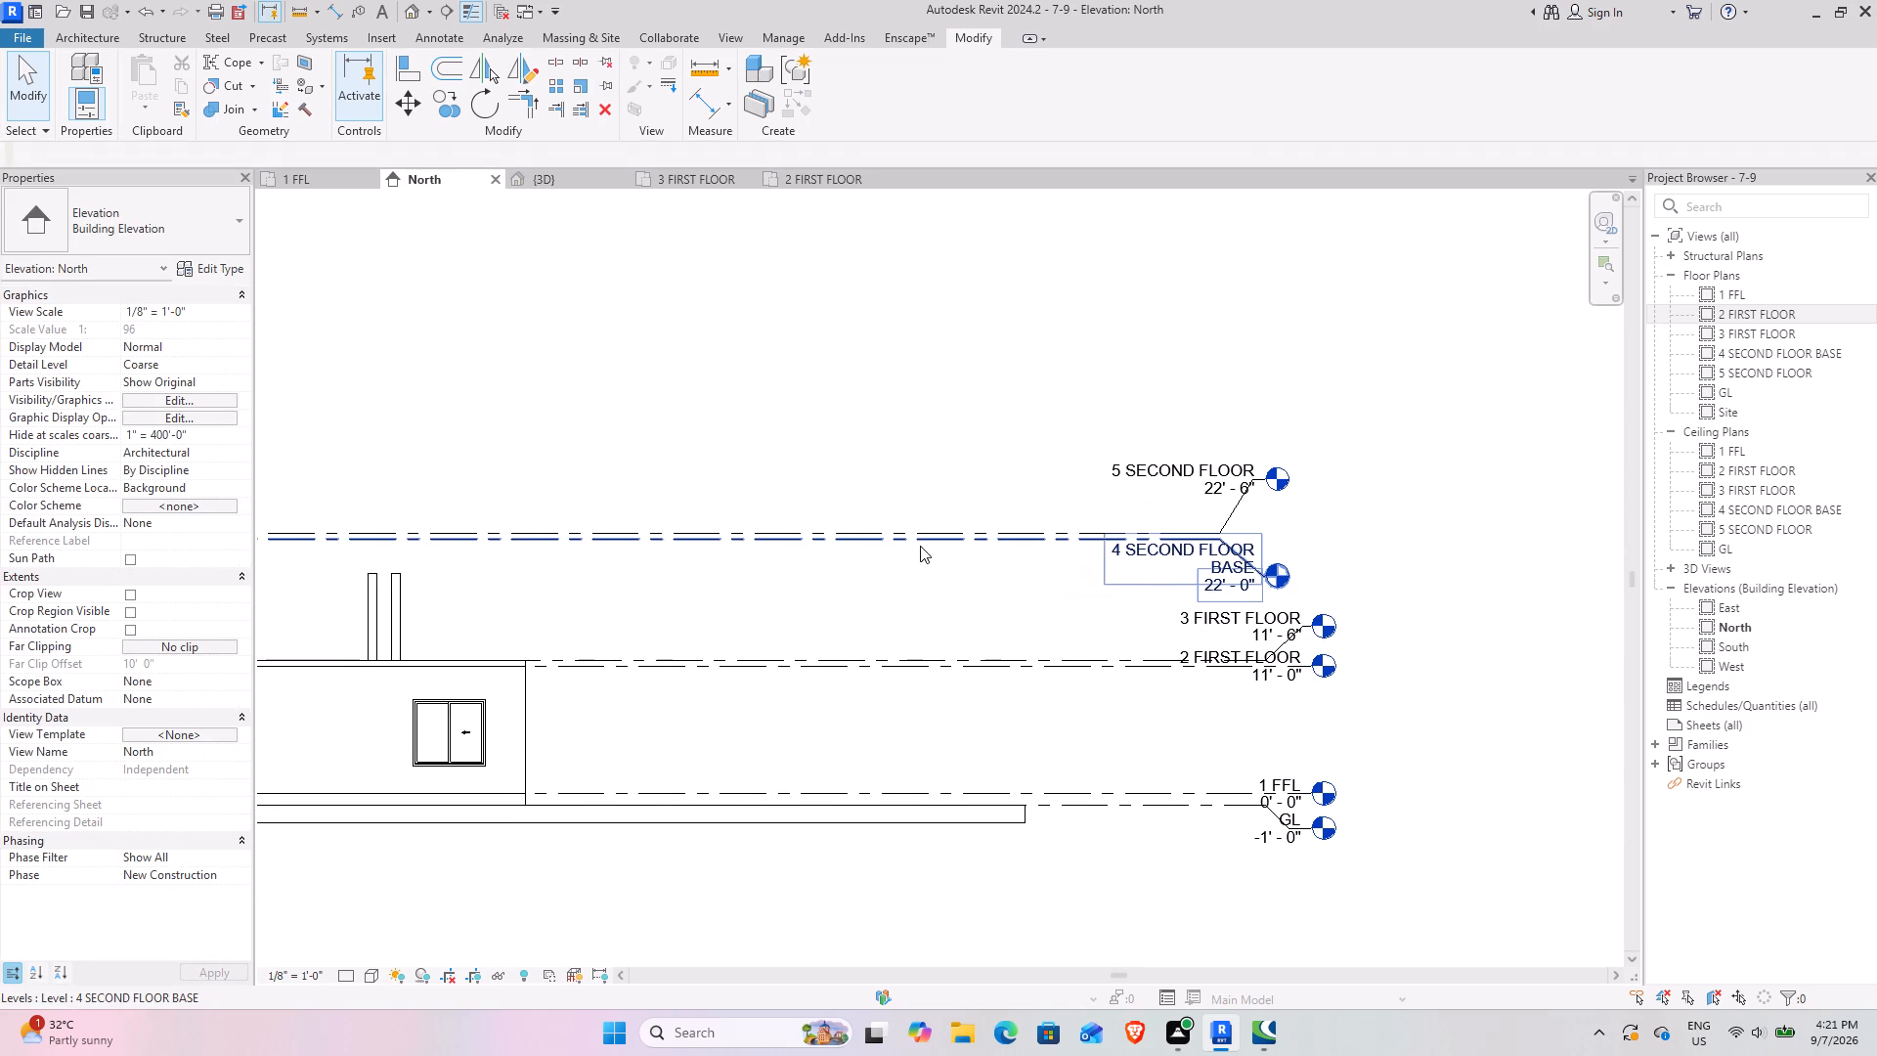
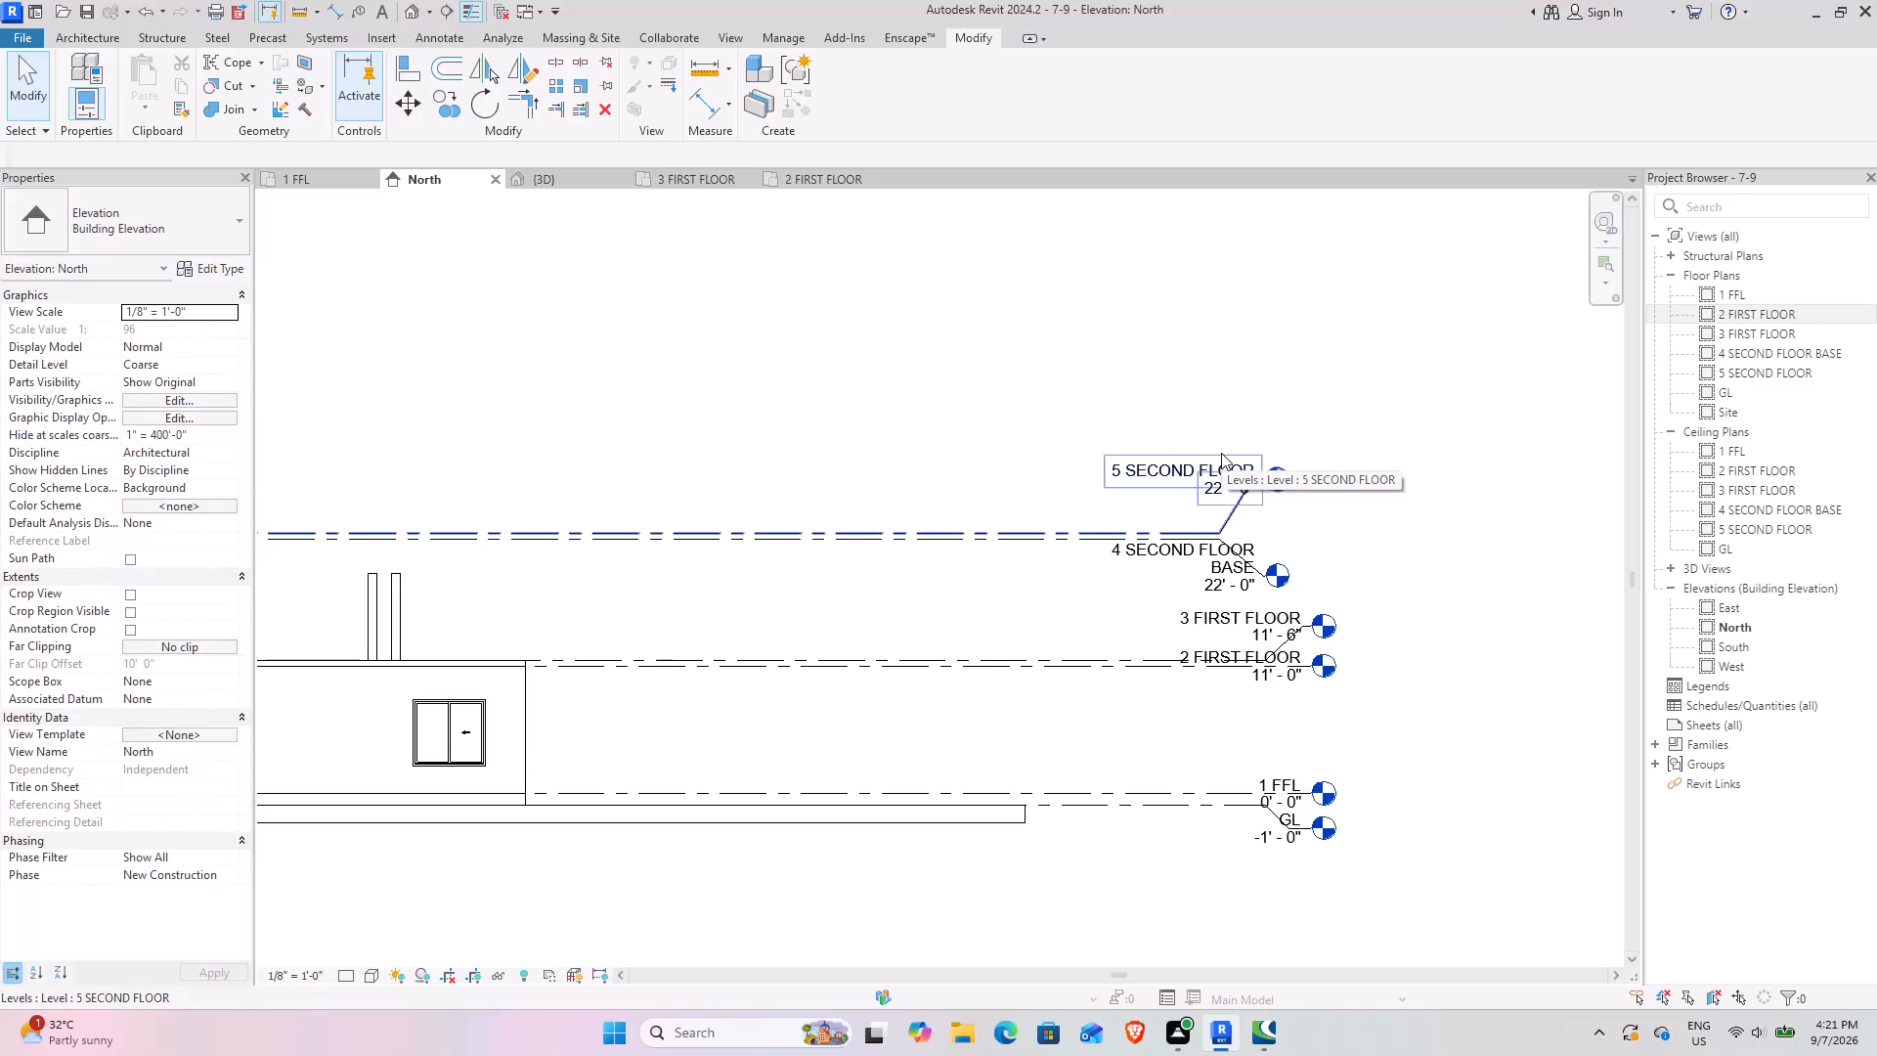
Examine the height constraints of the front entrance fin wall in the 3D view.
left_click(549, 171)
scroll(803, 482, "down", 3)
middle_click(662, 517, "shift")
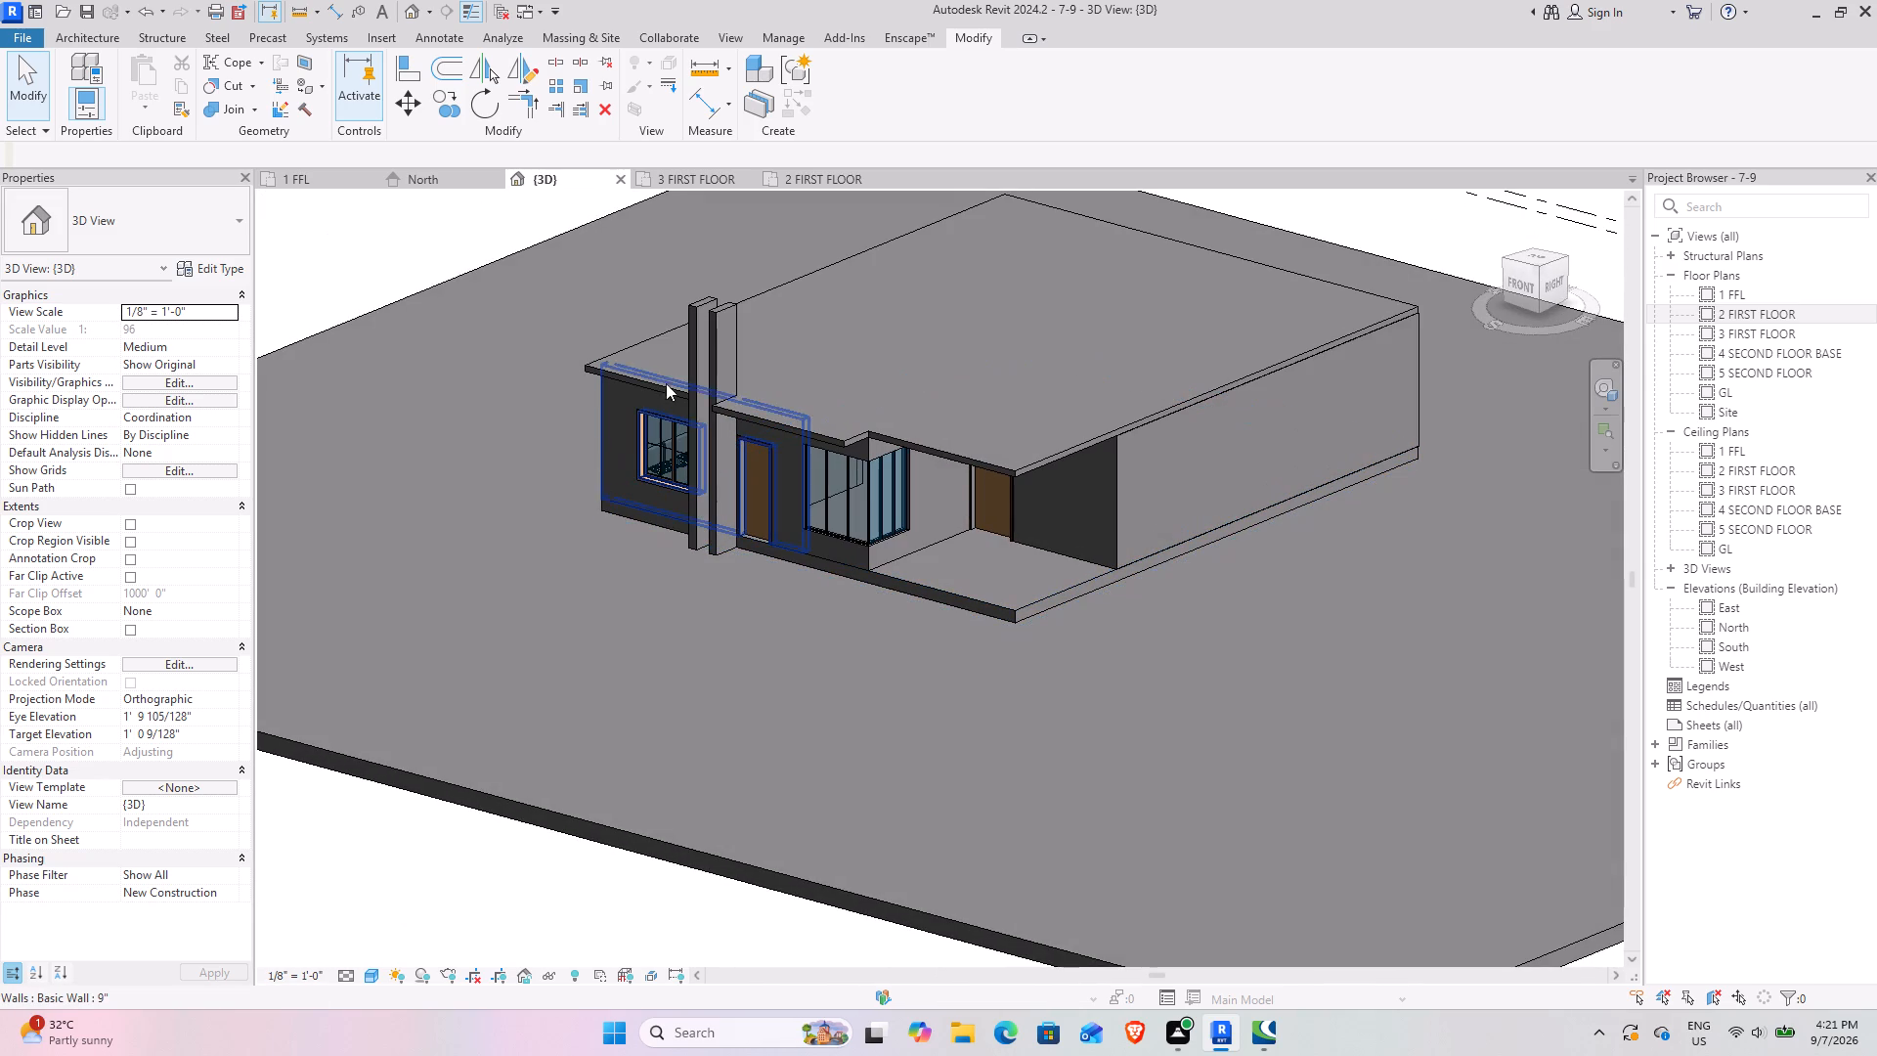
left_click(703, 330)
left_click(230, 403)
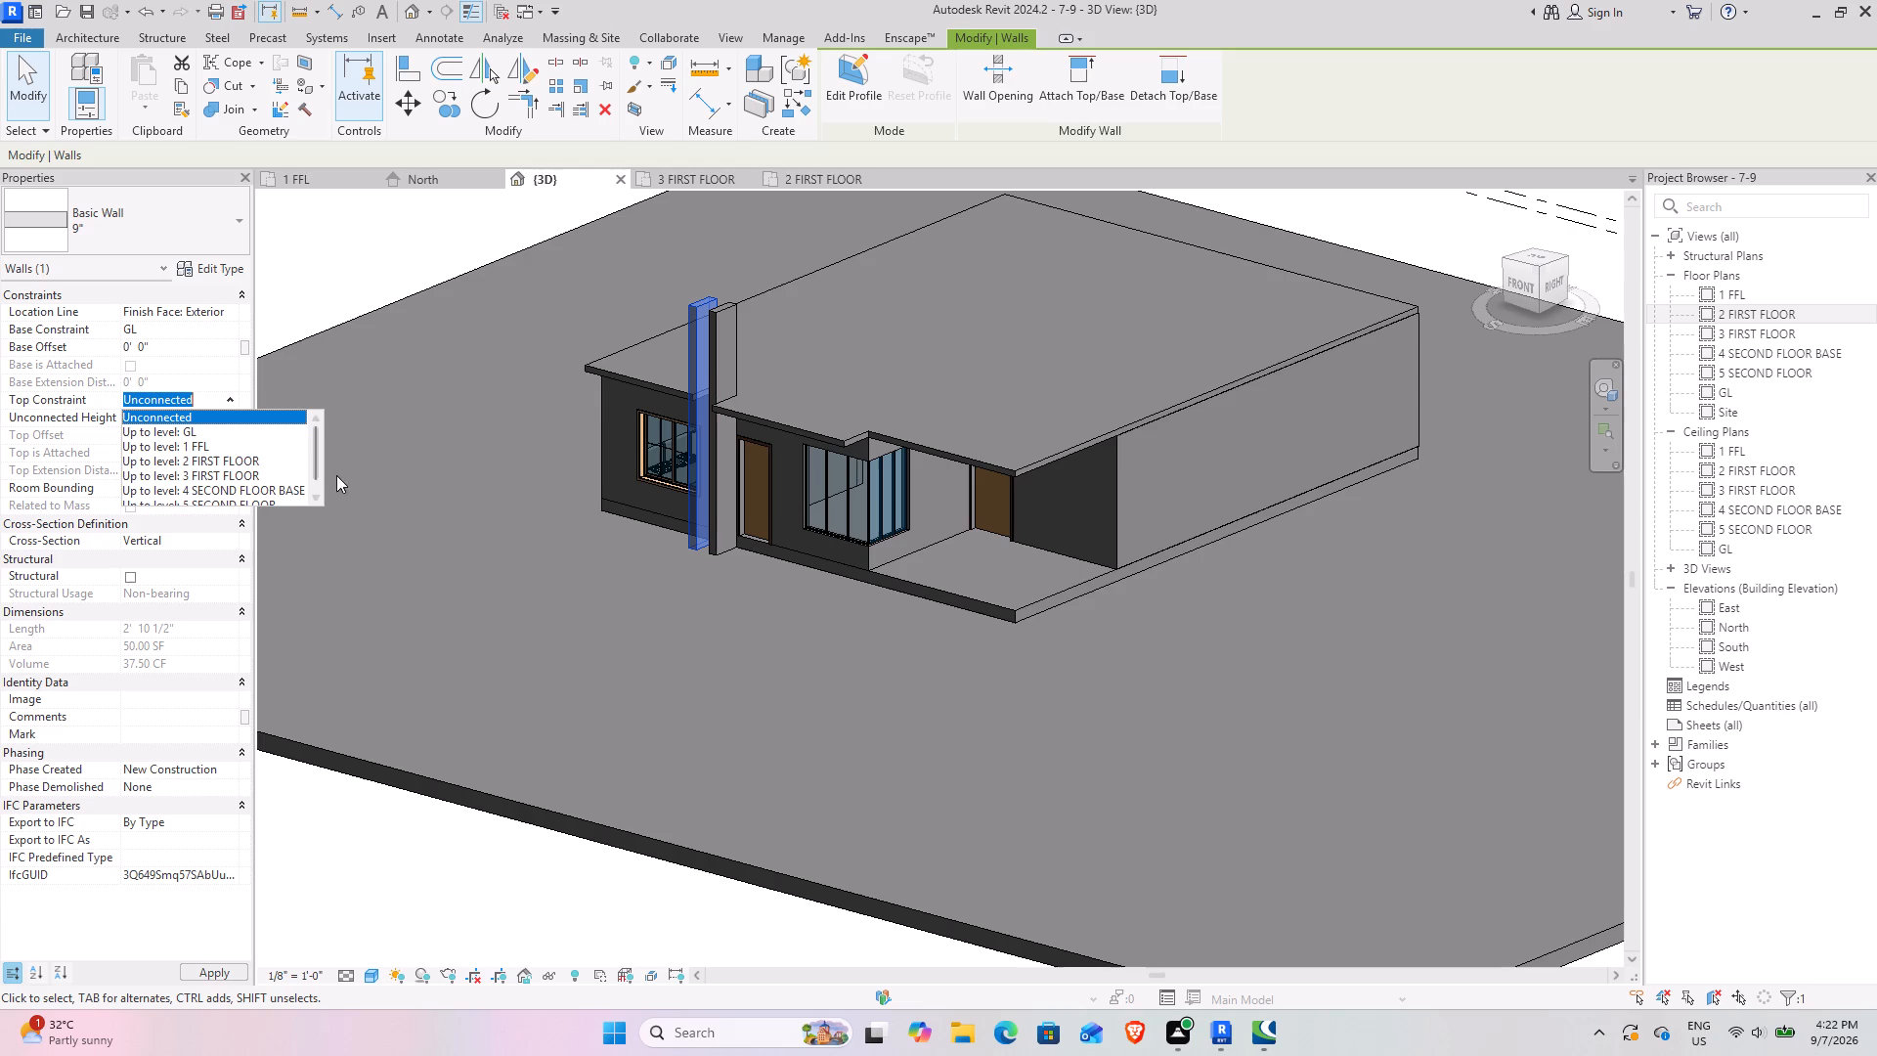
key("Escape")
key("Escape")
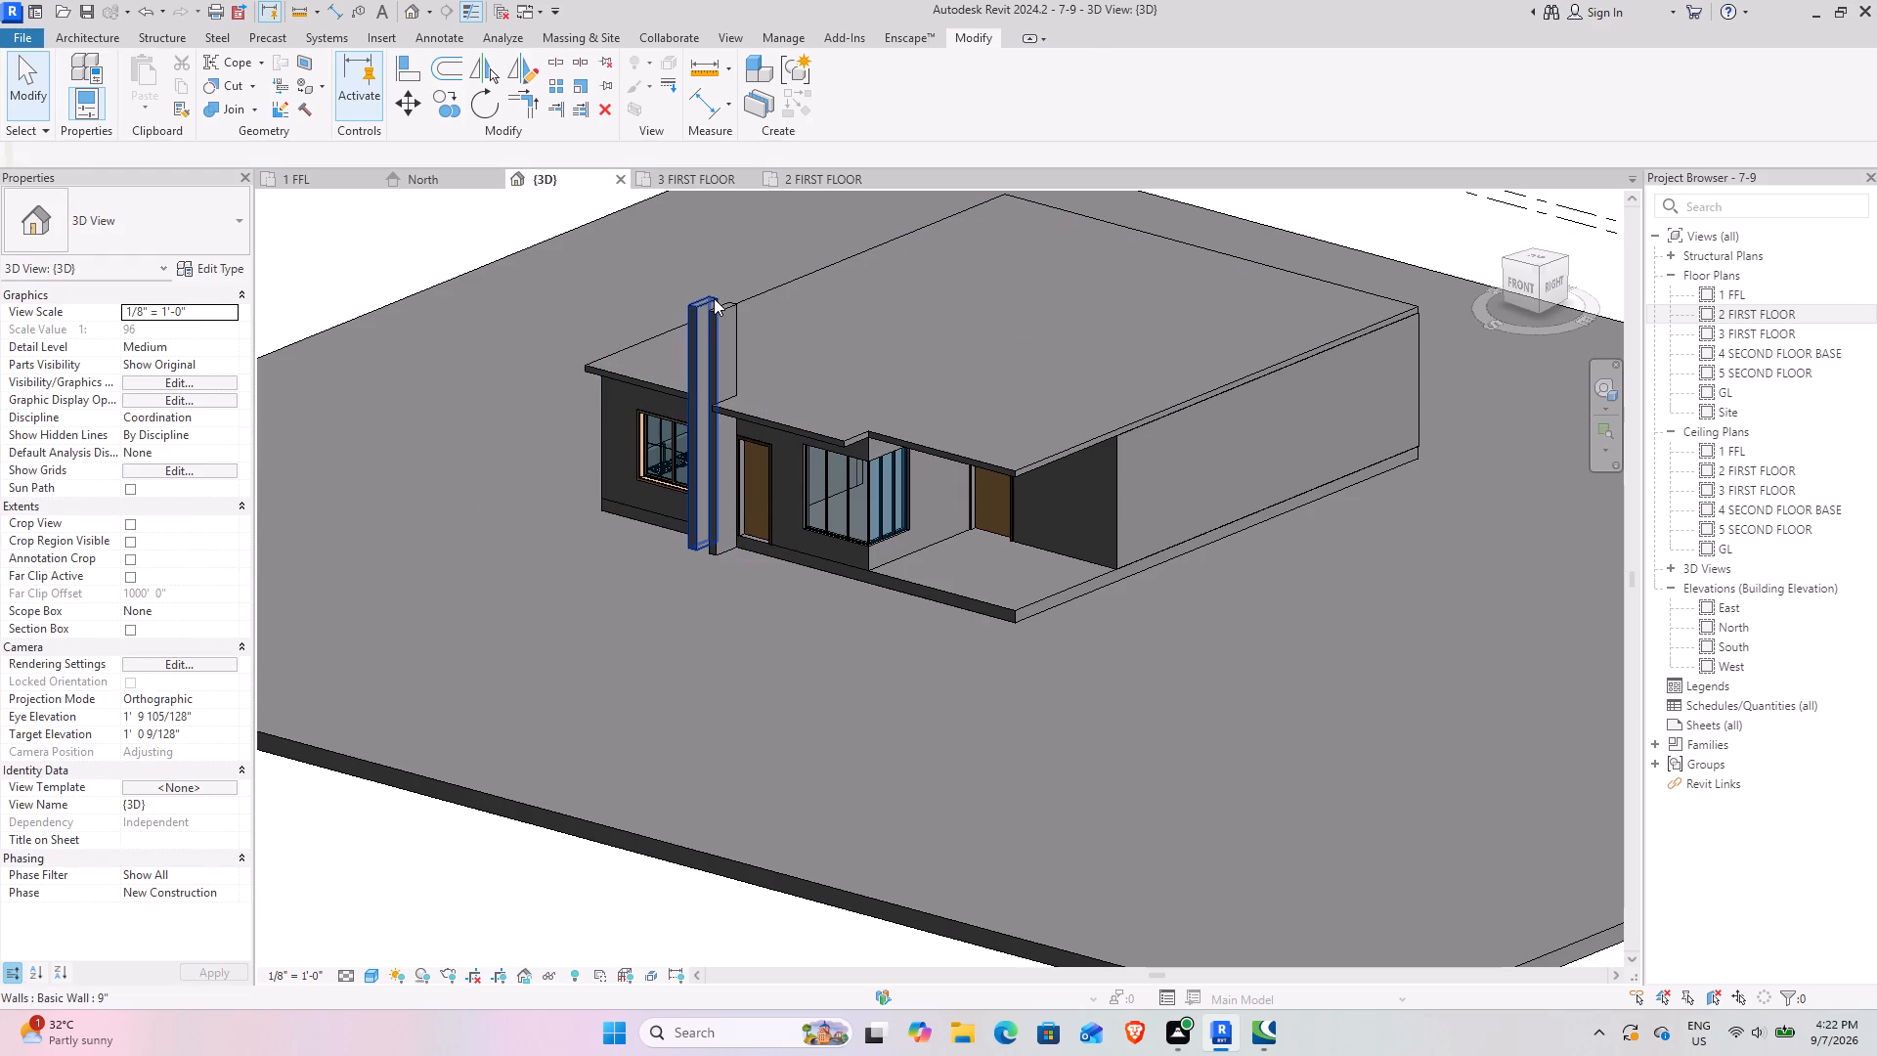
left_click(714, 298)
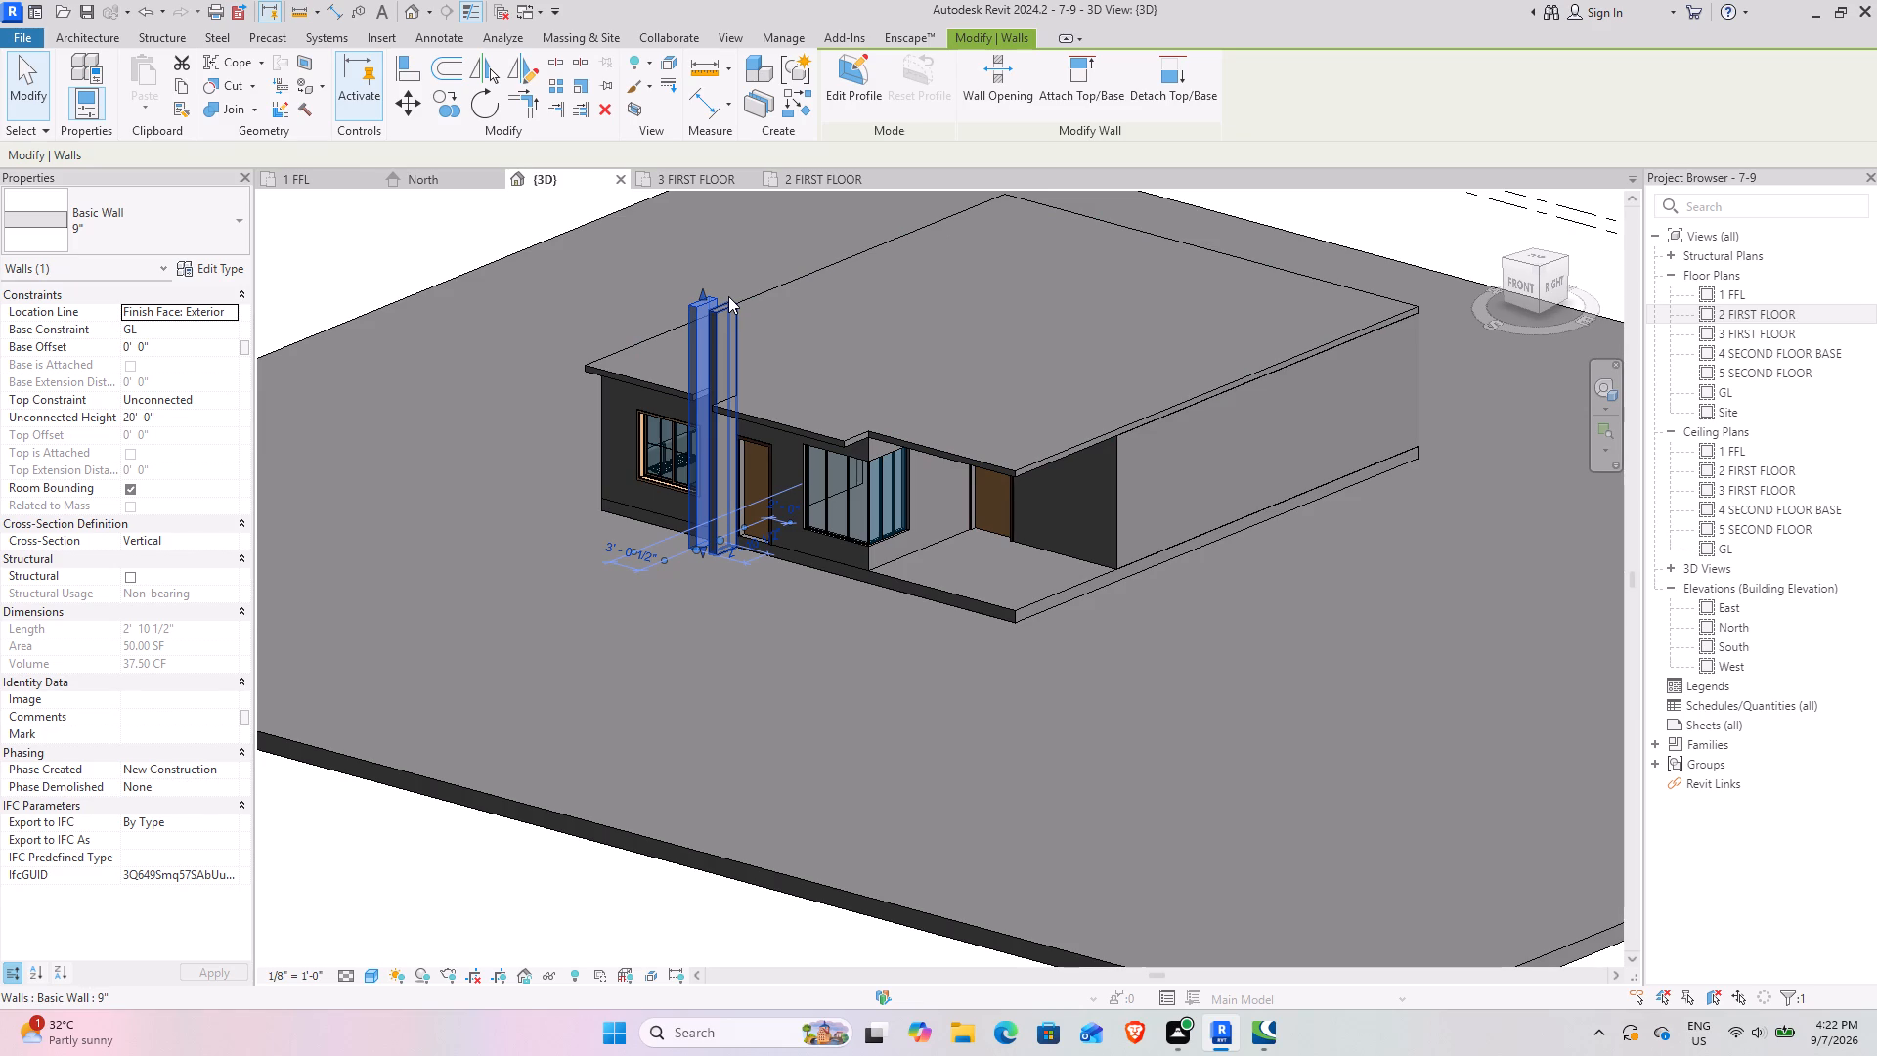
Set the underlay base level of the 3 FIRST FLOOR plan to 1 FFL.
left_click(678, 176)
key("Escape")
scroll(820, 668, "down", 14)
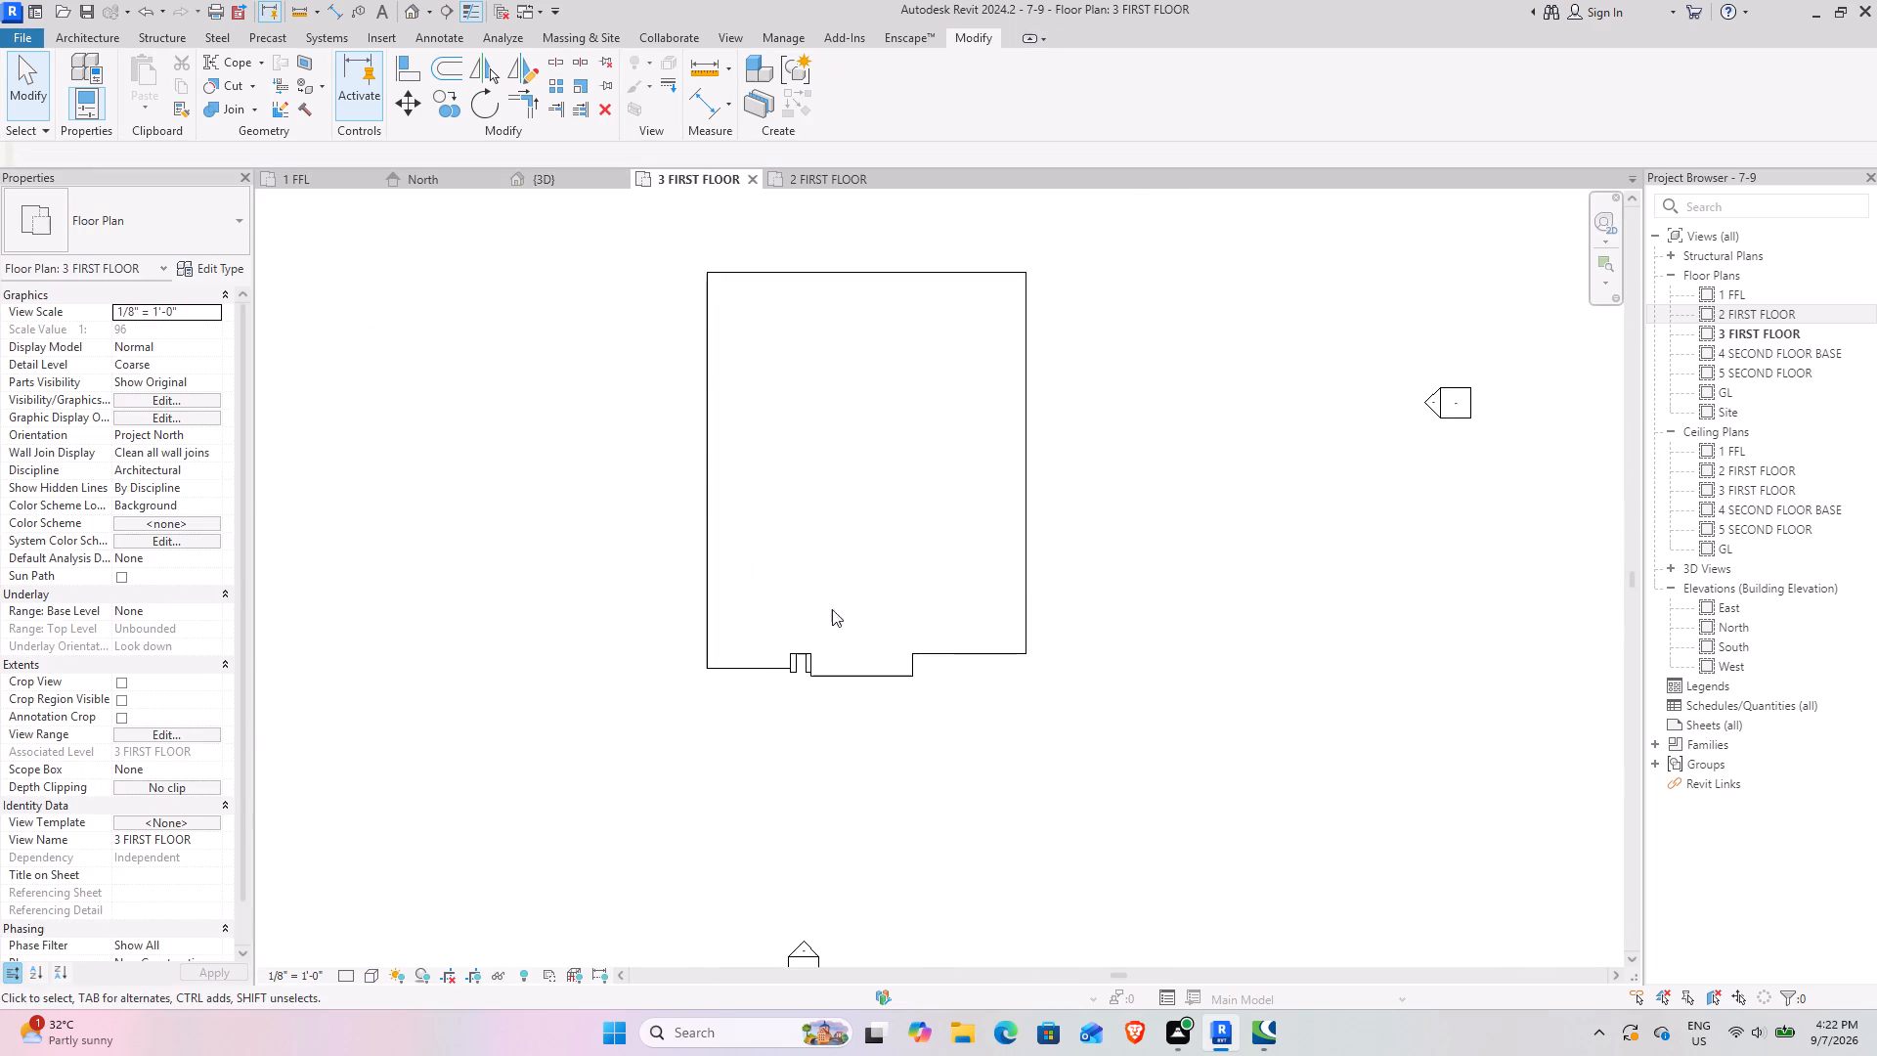
middle_click_drag(843, 564, 716, 627)
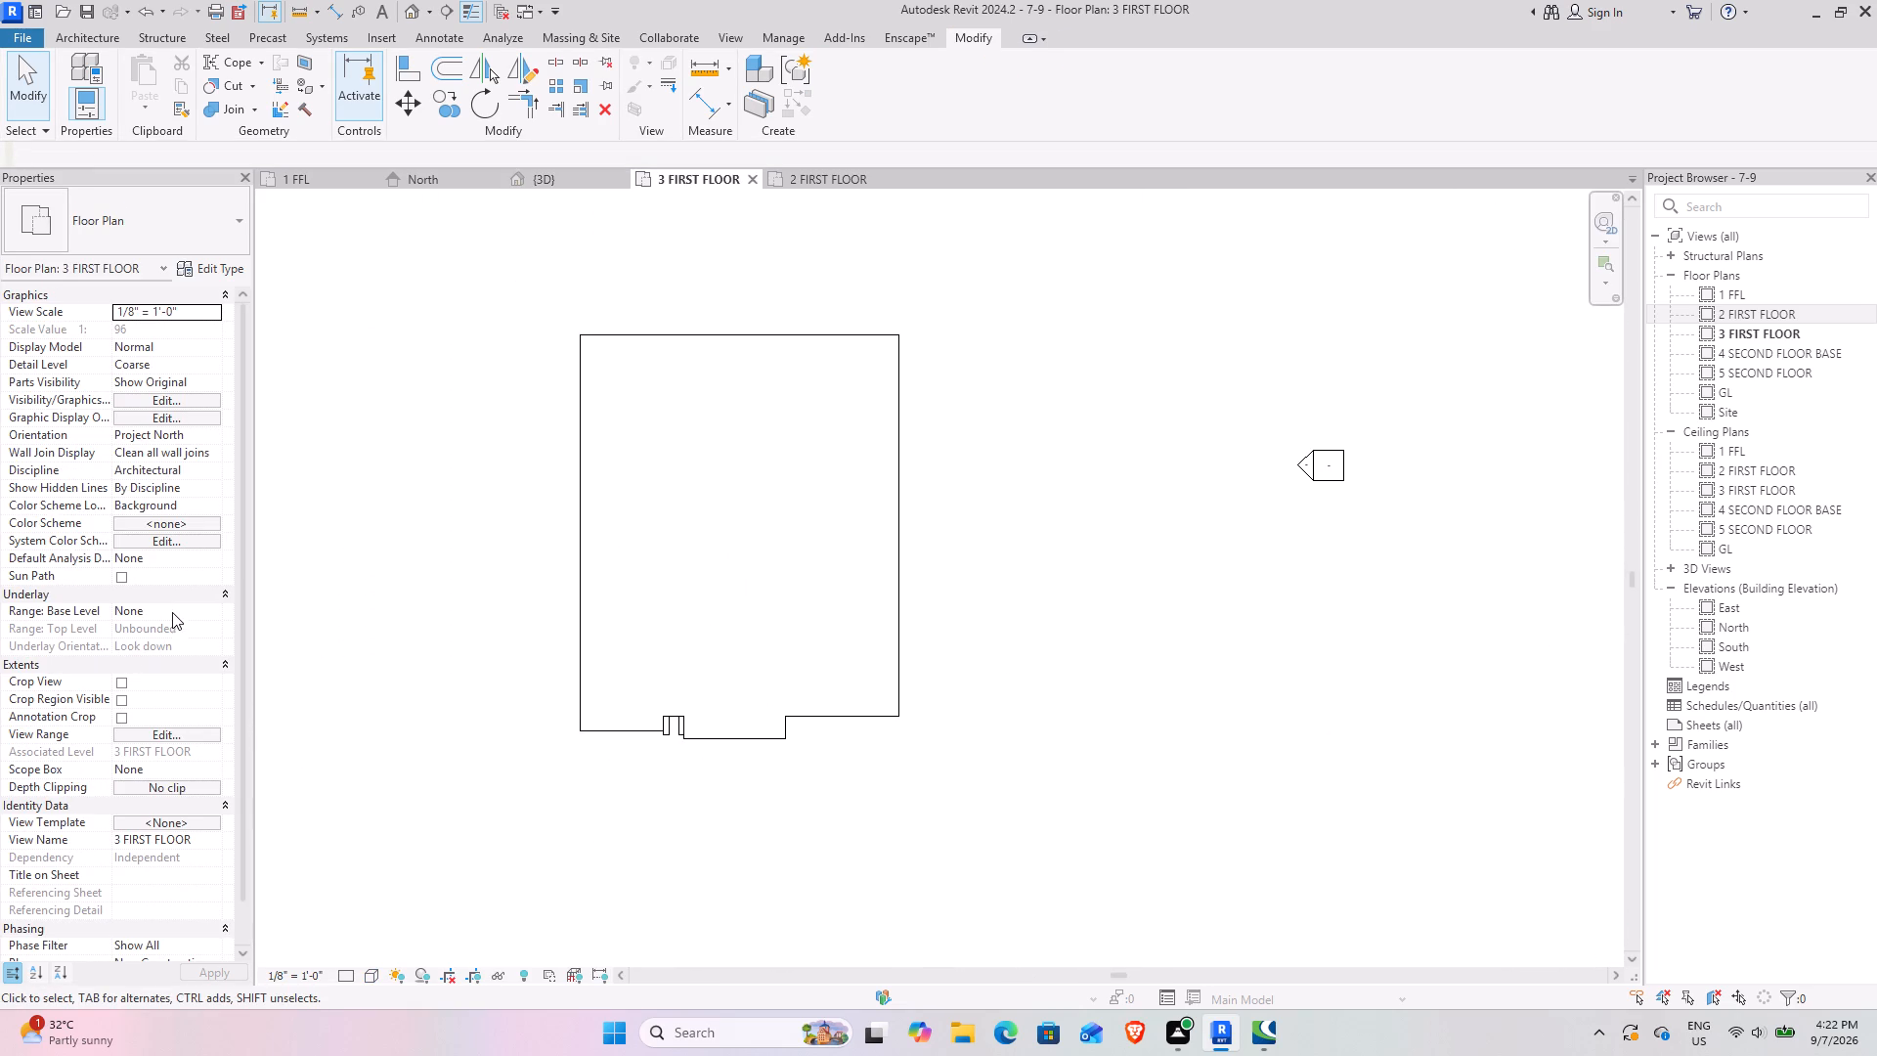
left_click(171, 609)
left_click(218, 610)
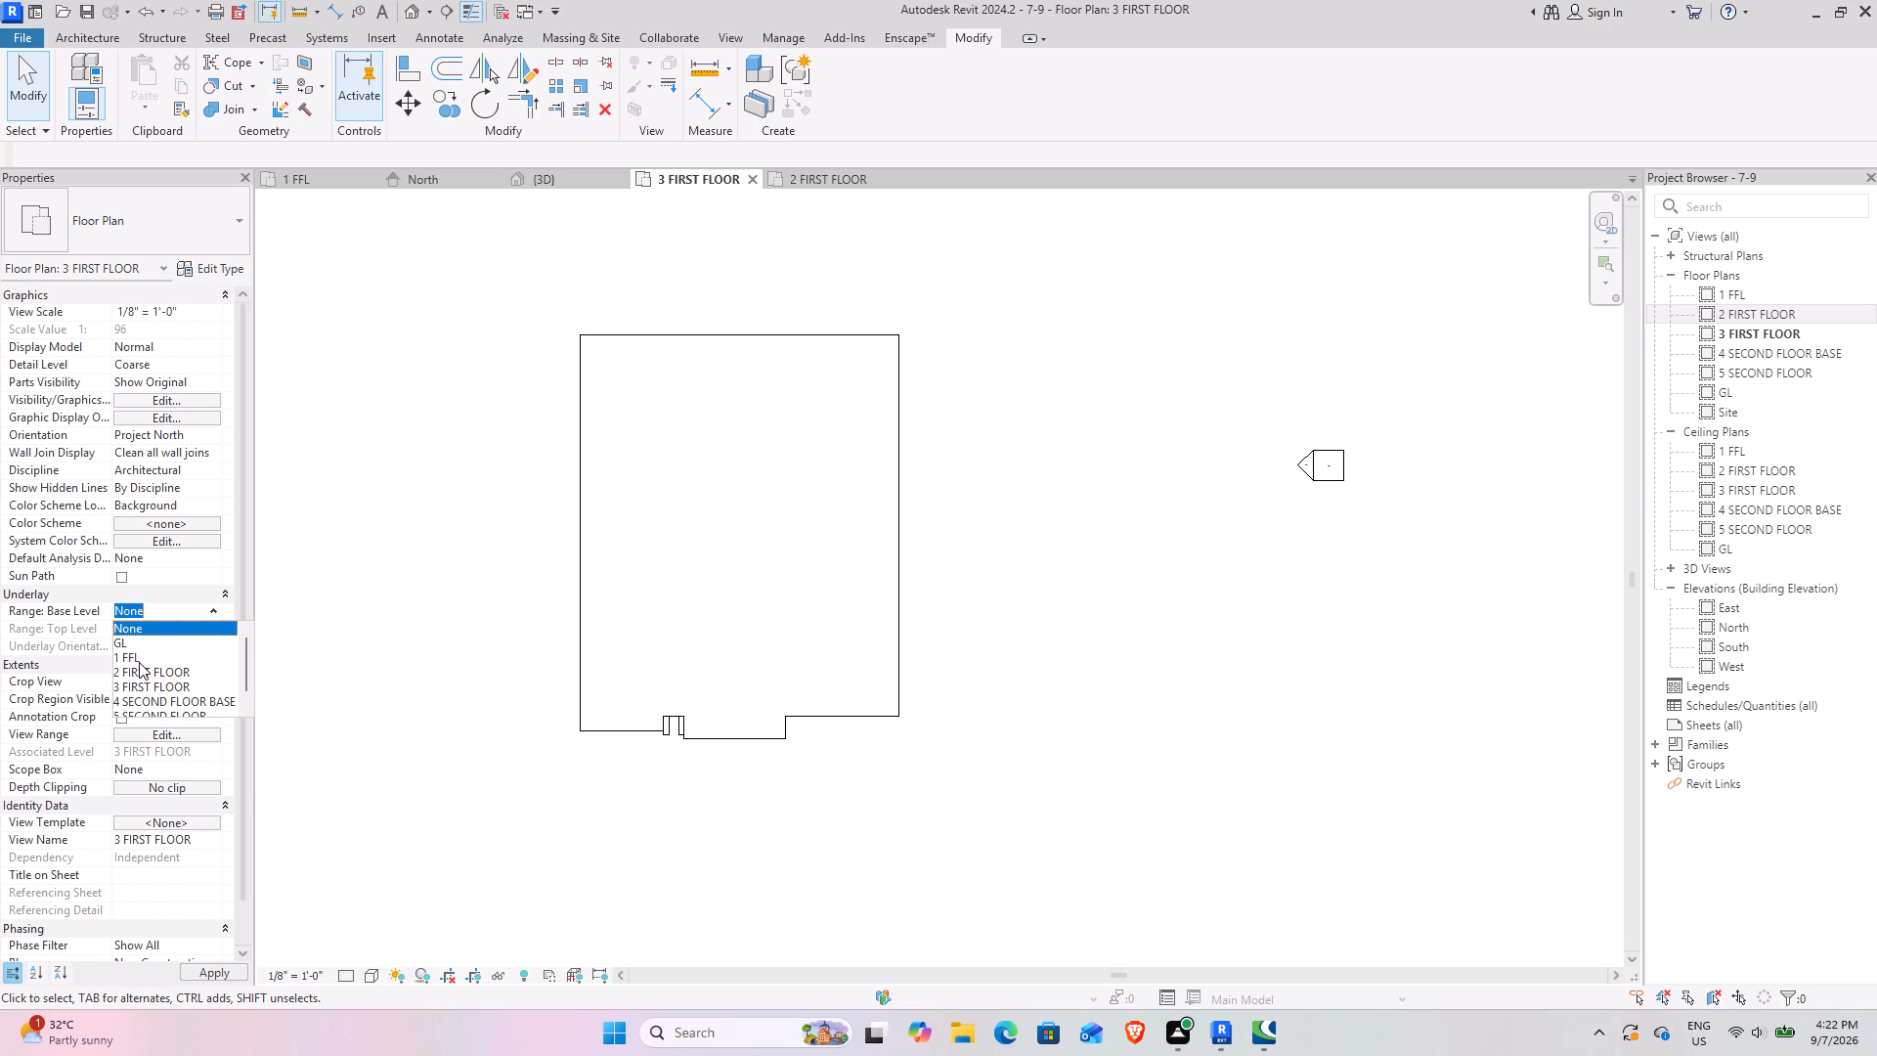
left_click(139, 662)
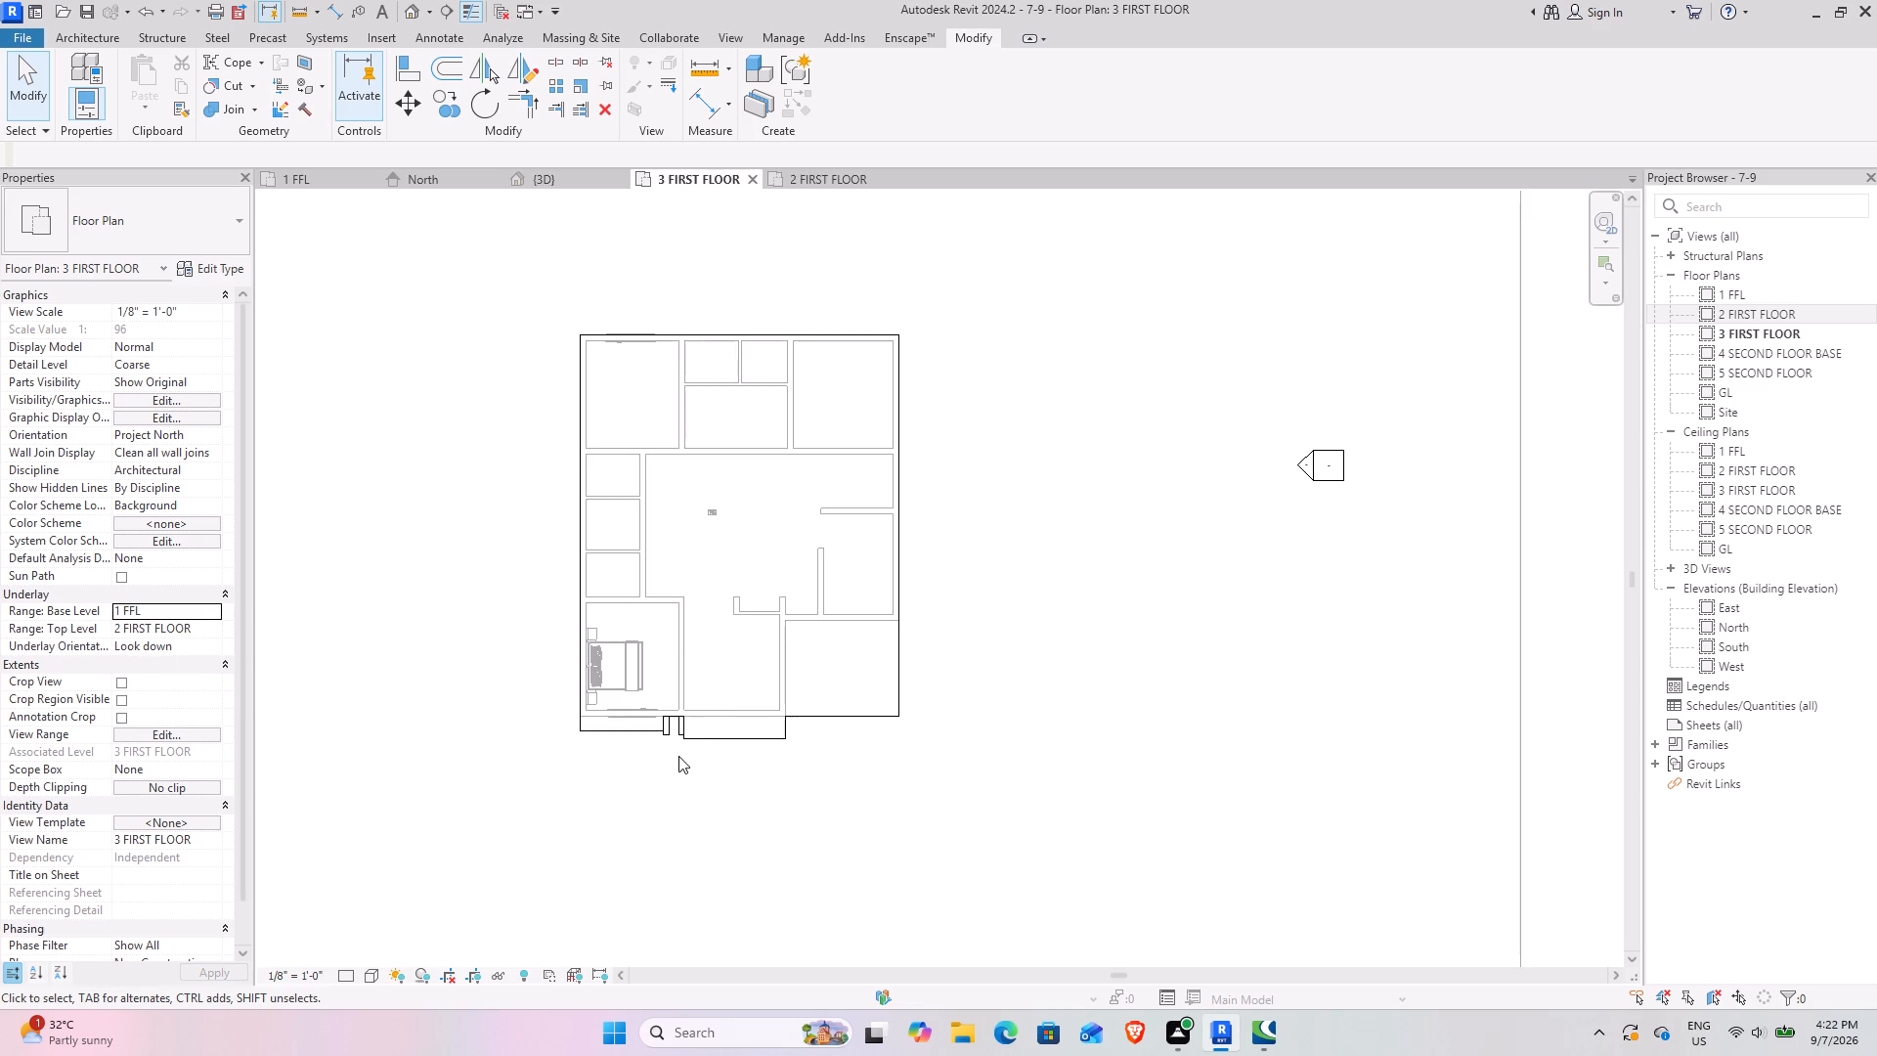
key("Escape")
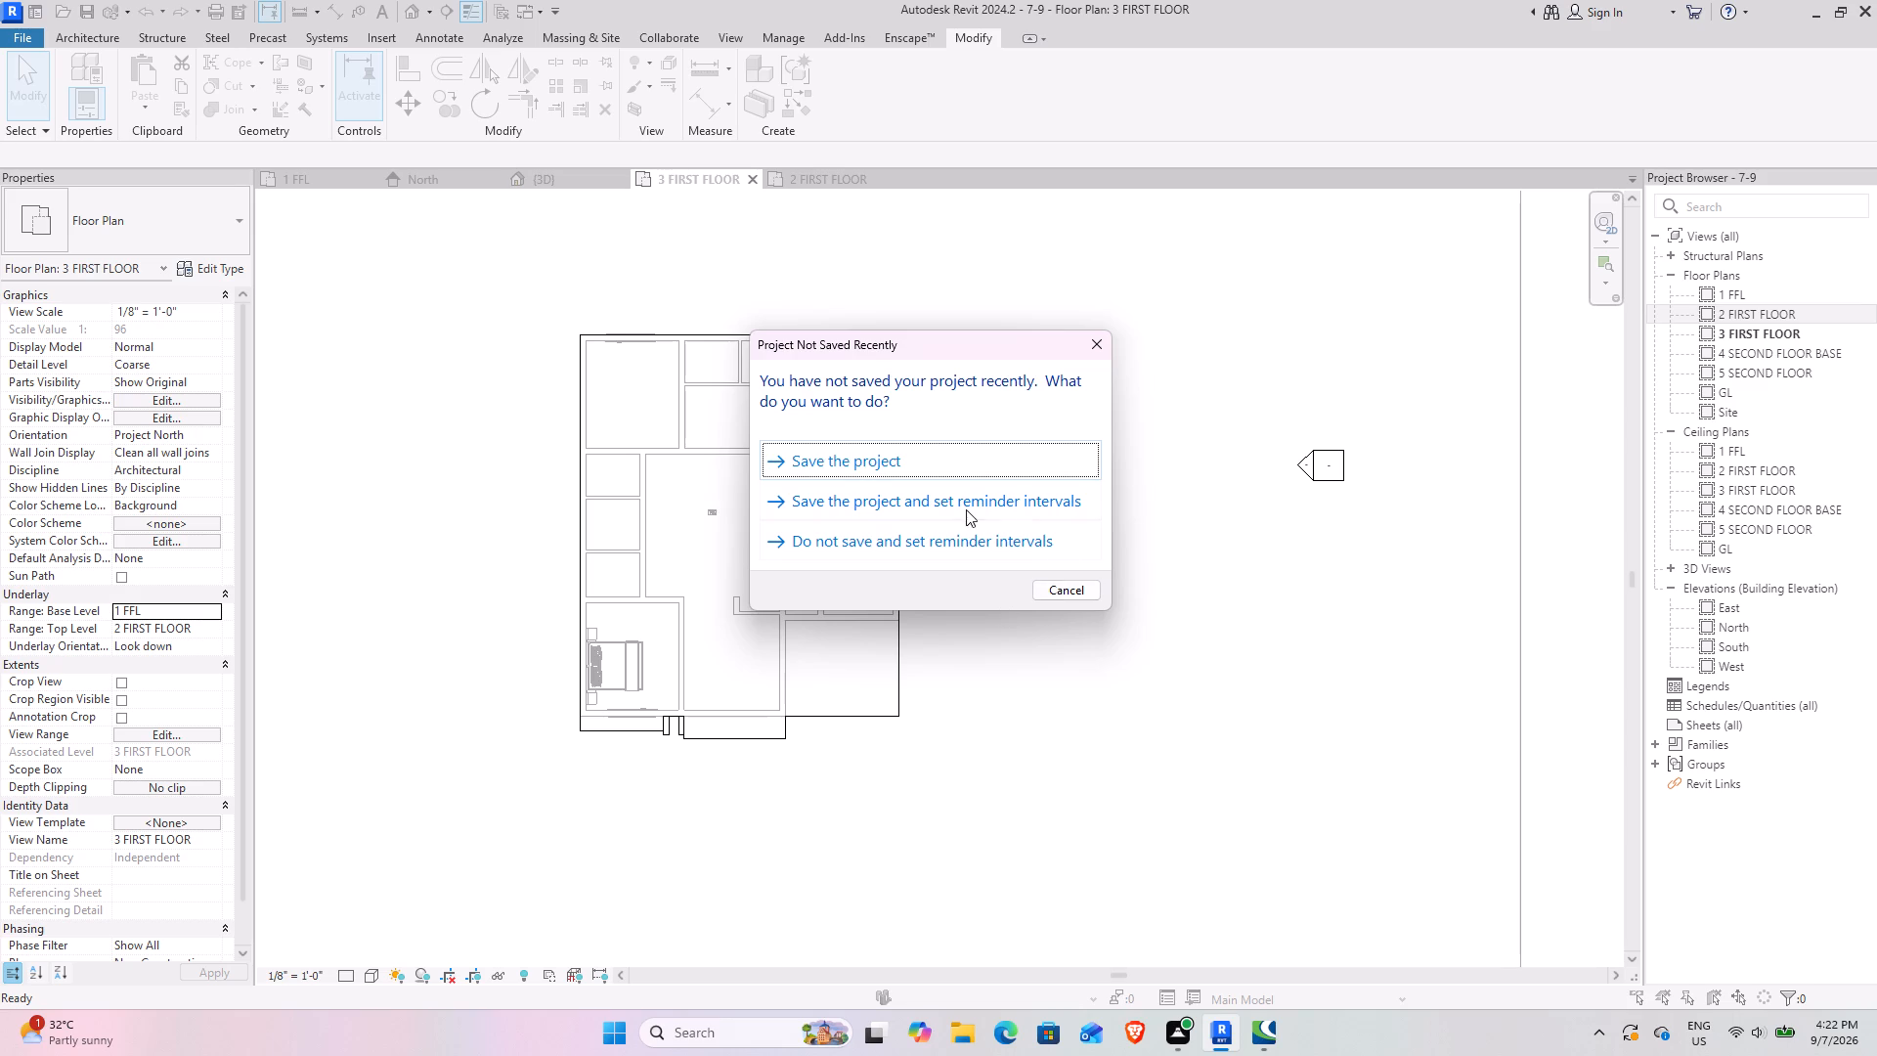
Save the project.
left_click(819, 467)
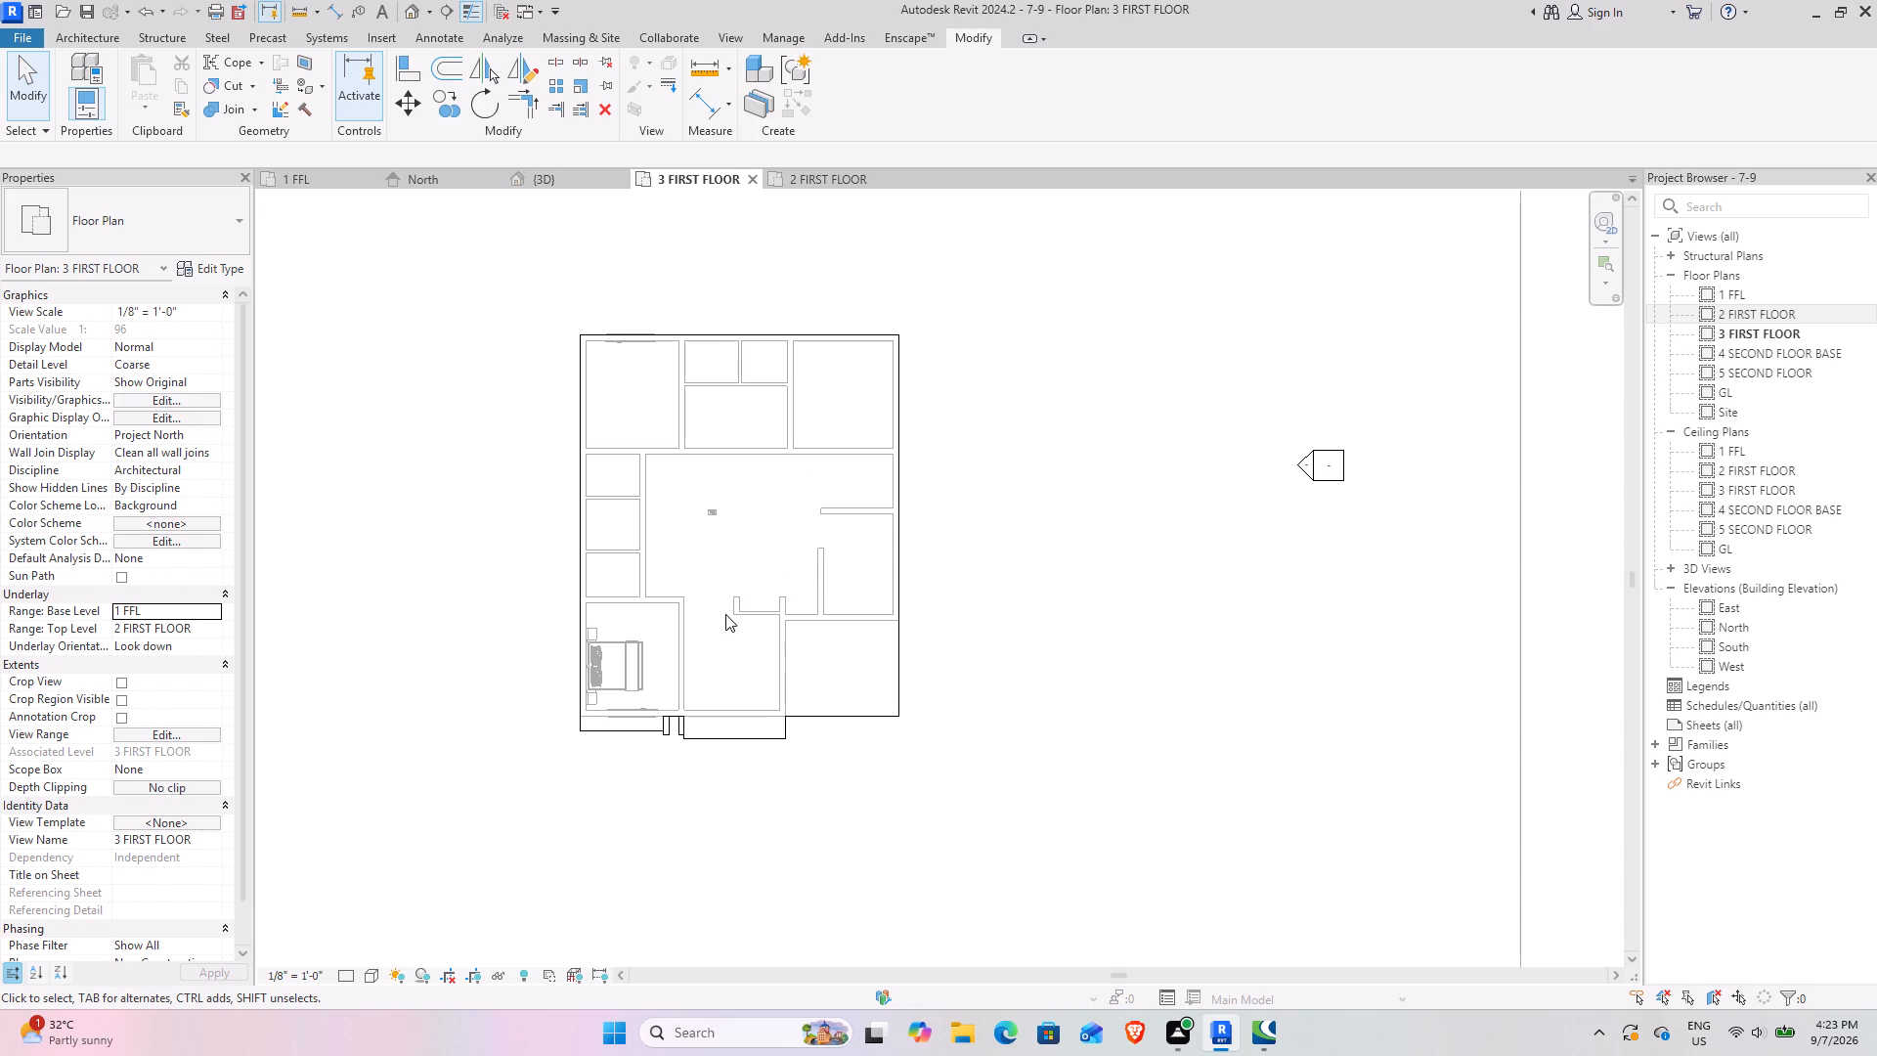
Draw 9" walls on 3 FIRST FLOOR: the front wall about 26' 9" long and its return about 15' 2" along the drawing room.
scroll(646, 771, "up", 5)
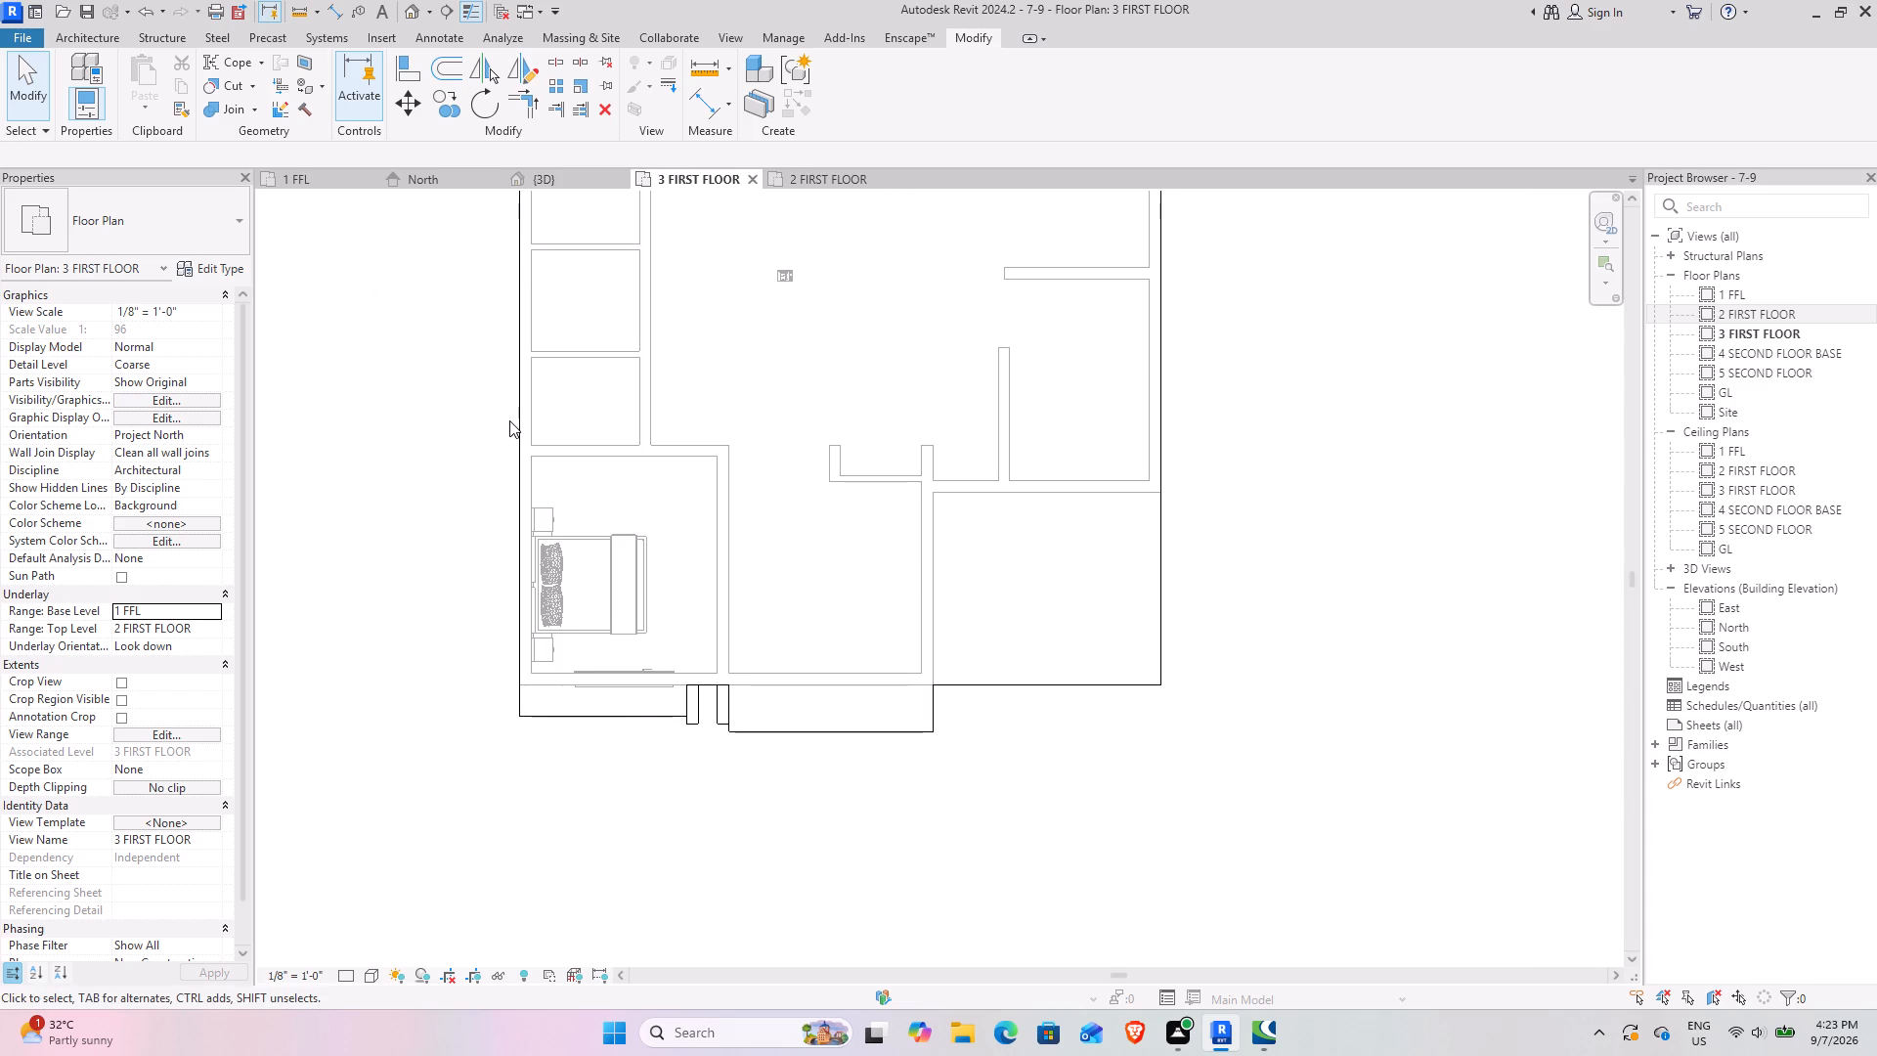
type("WA")
scroll(516, 685, "up", 3)
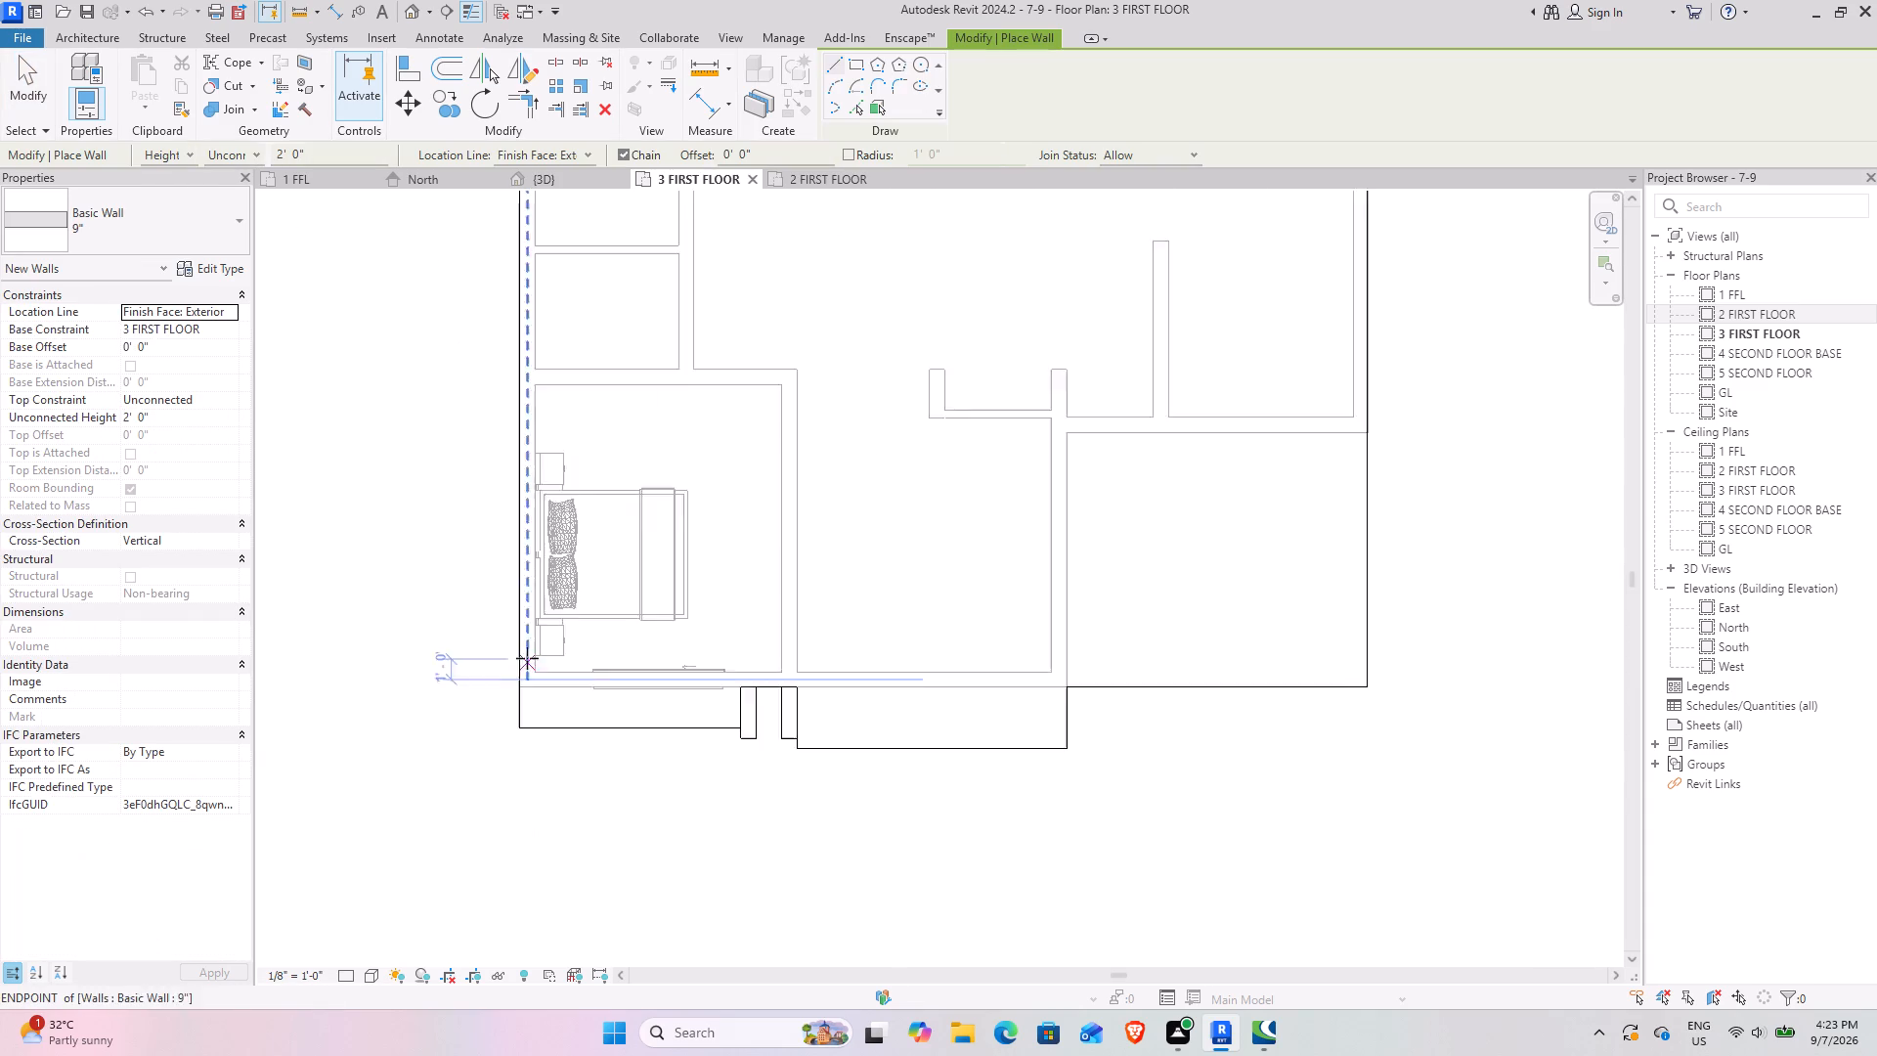
scroll(527, 658, "up", 1)
left_click(518, 699)
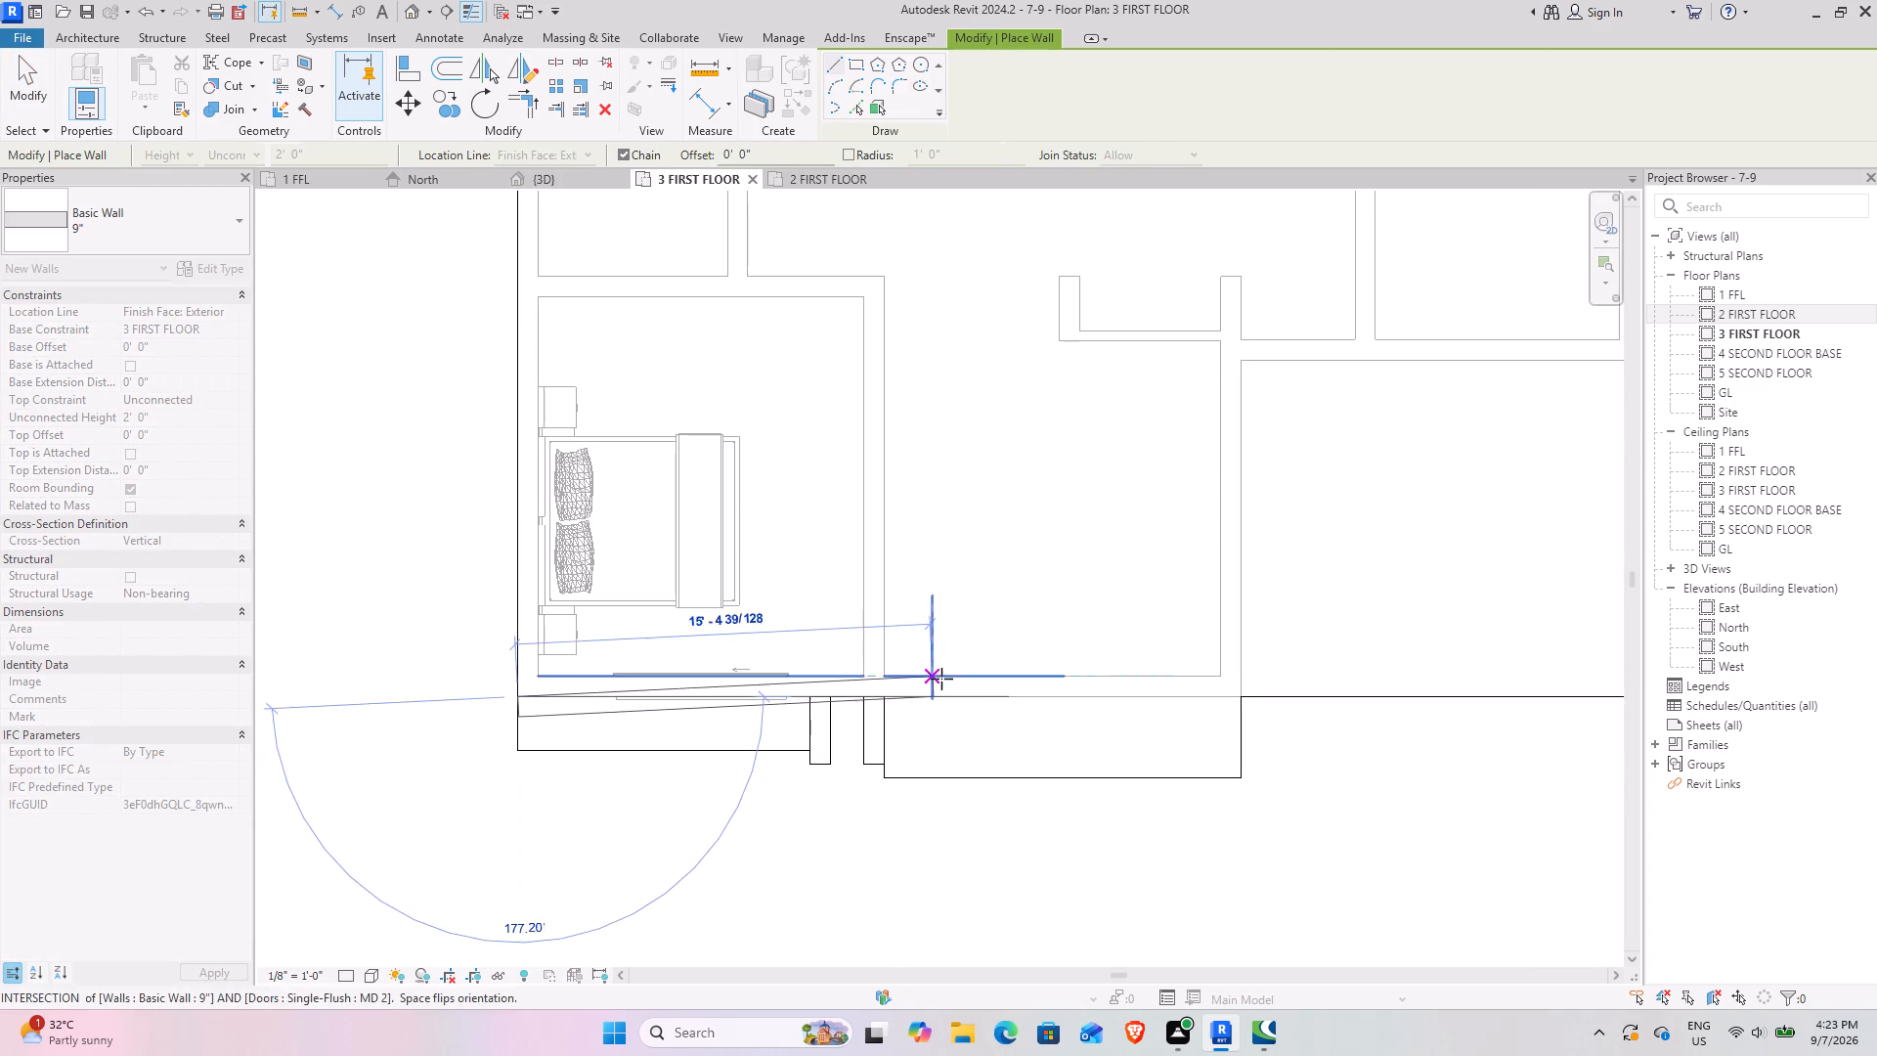
key("space")
middle_click_drag(1069, 701, 546, 807)
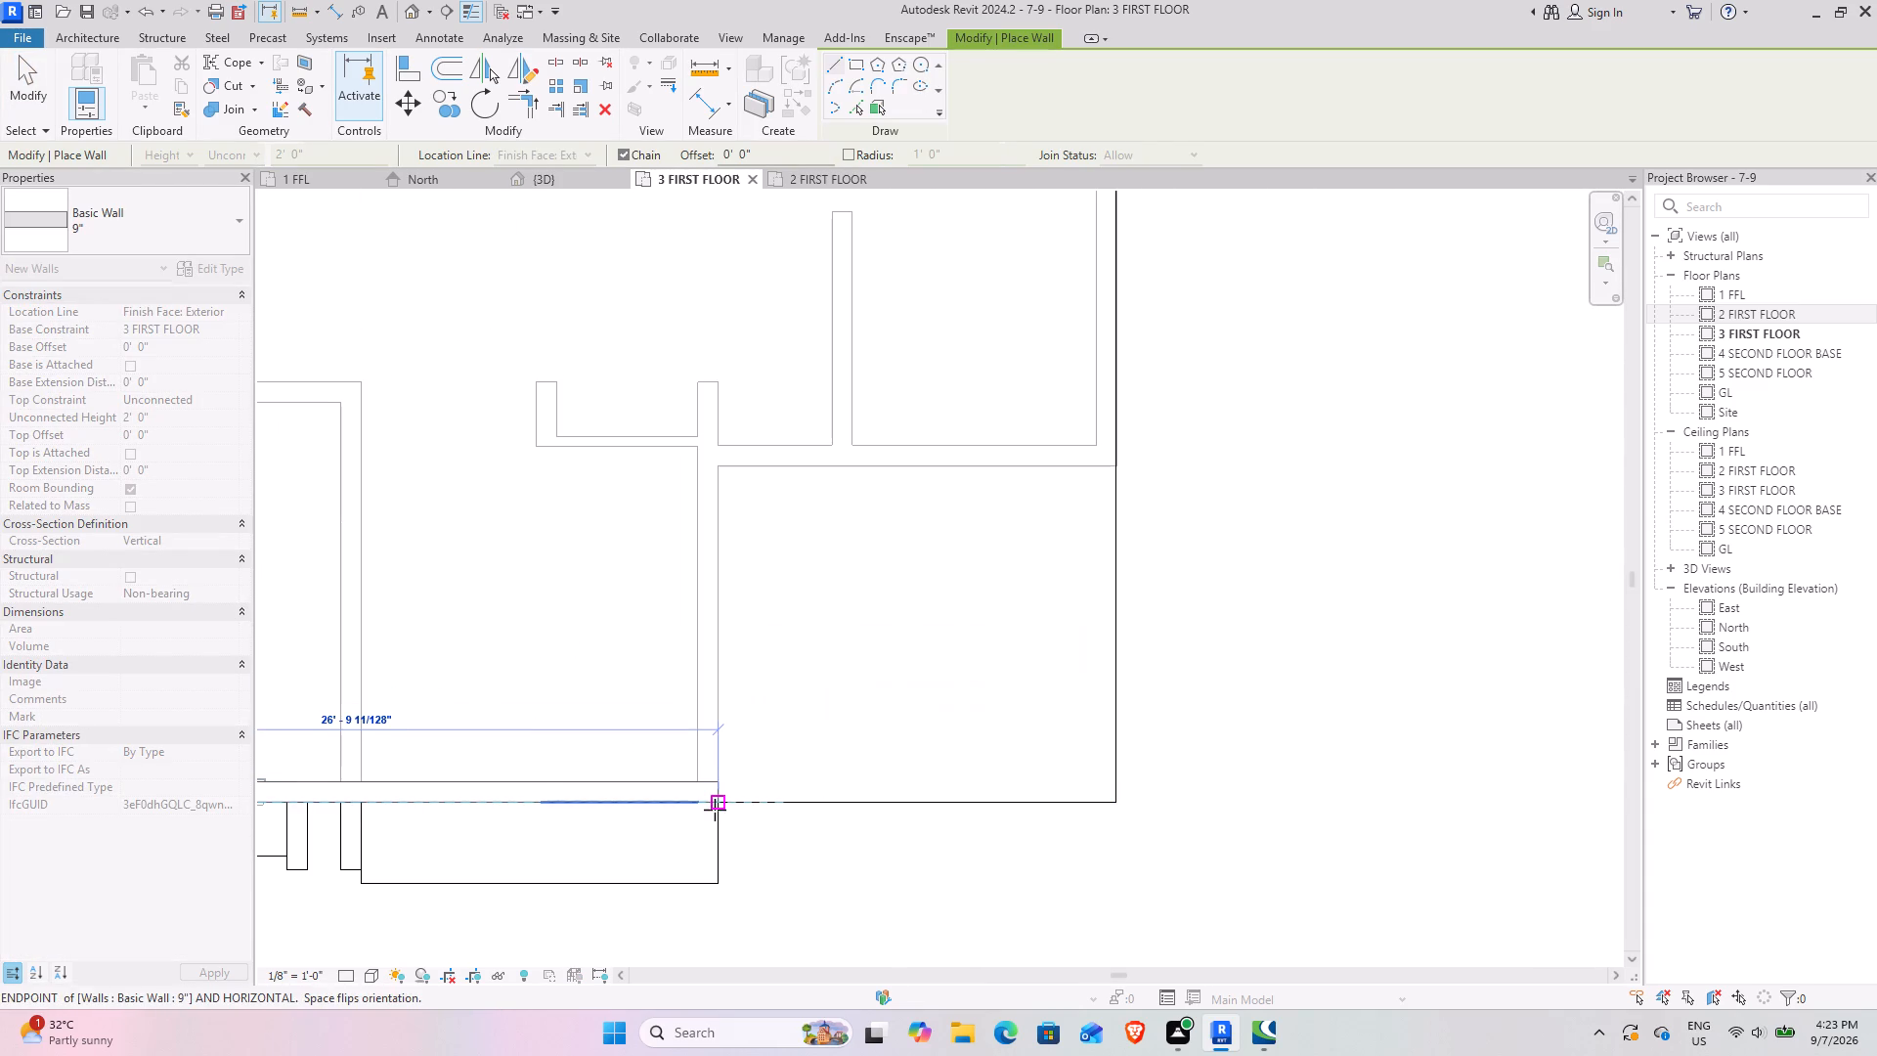
left_click(719, 805)
left_click(720, 389)
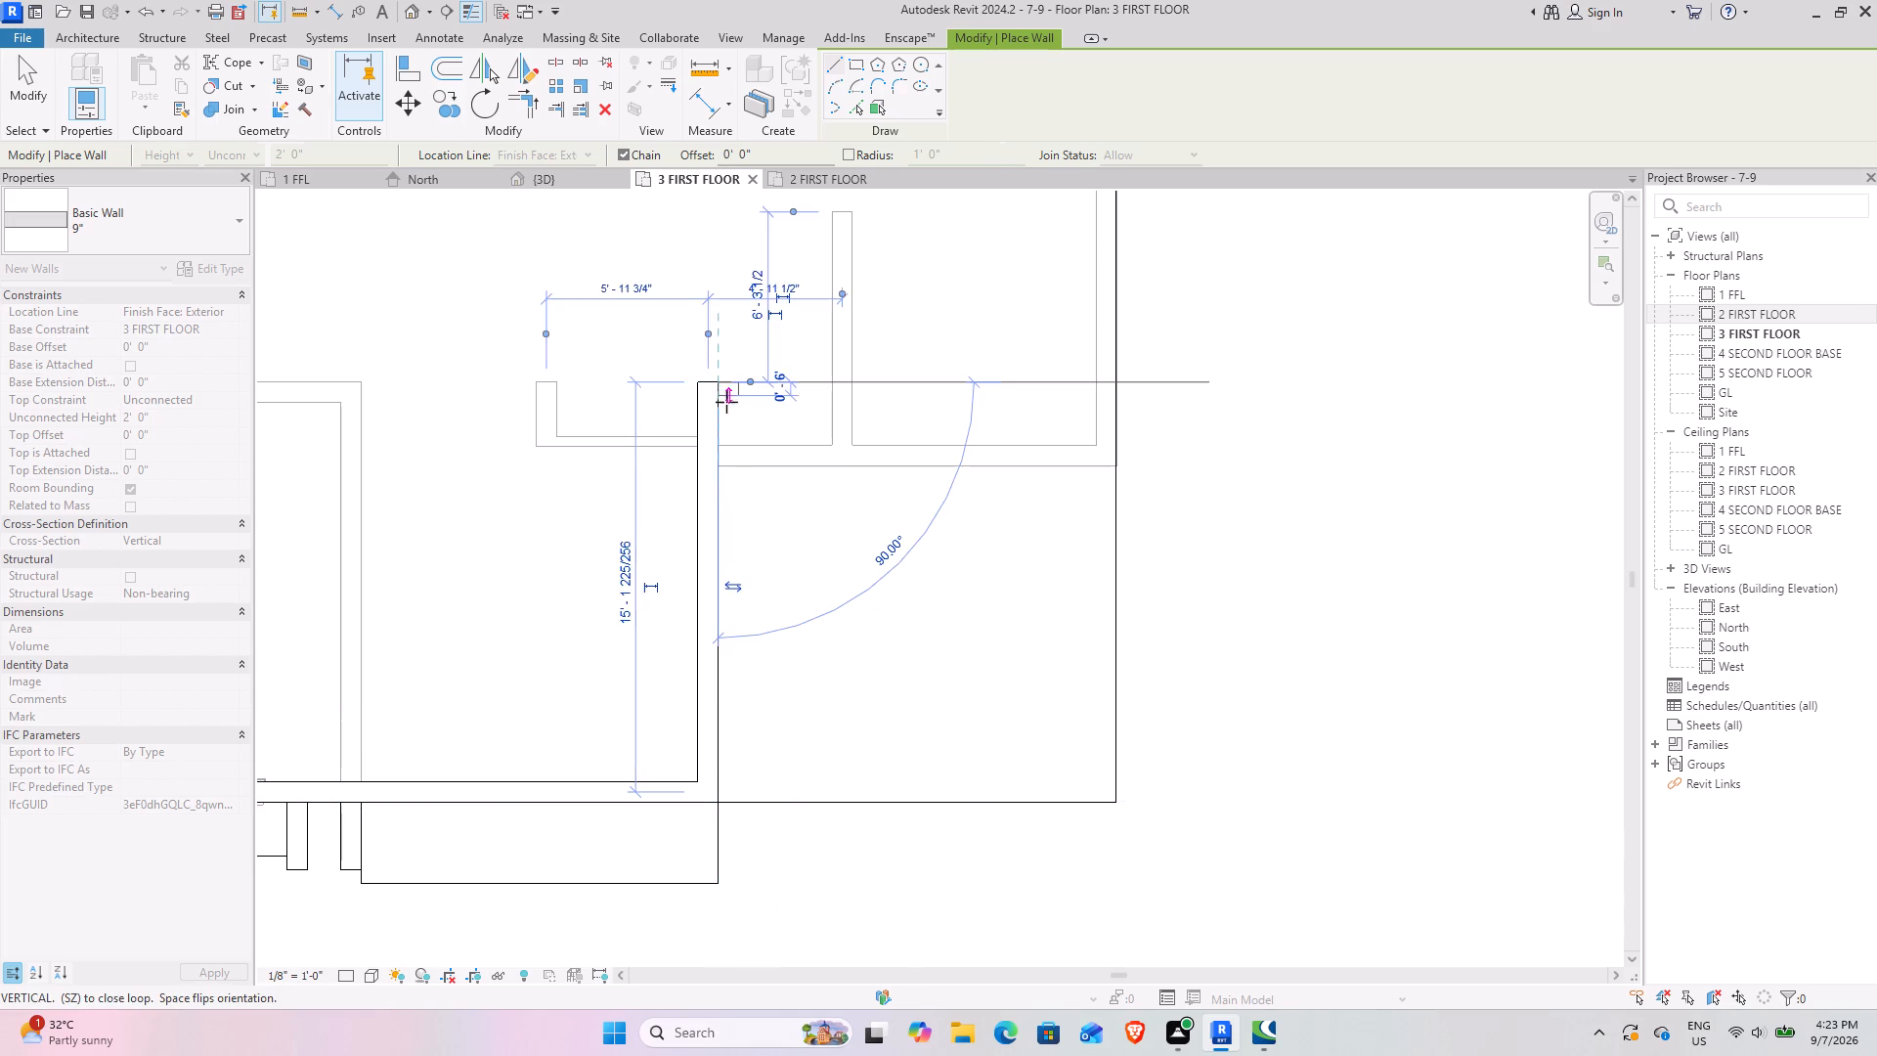
key("Escape")
Draw 9" walls from the return wall across to the slab's right edge and 37' up that edge to the back corner.
left_click(714, 461)
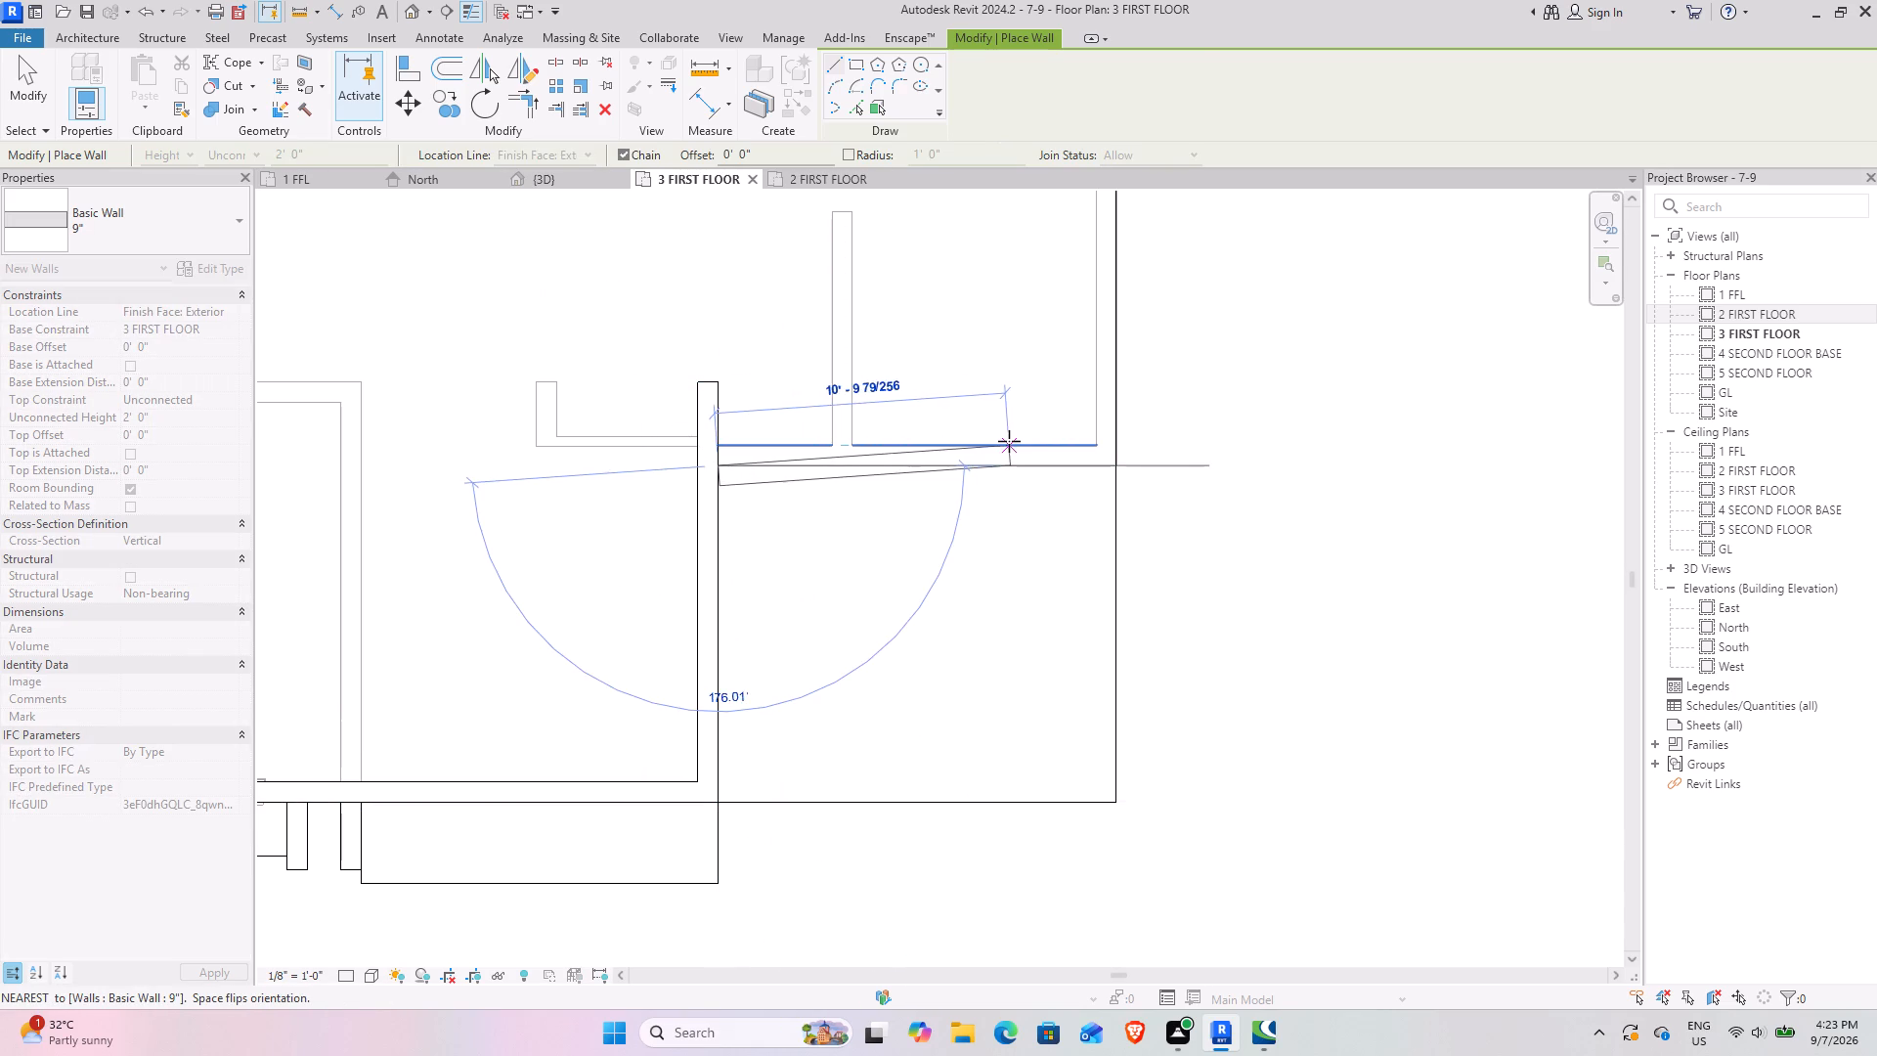
key("space")
left_click(1119, 462)
middle_click_drag(1140, 393, 1160, 736)
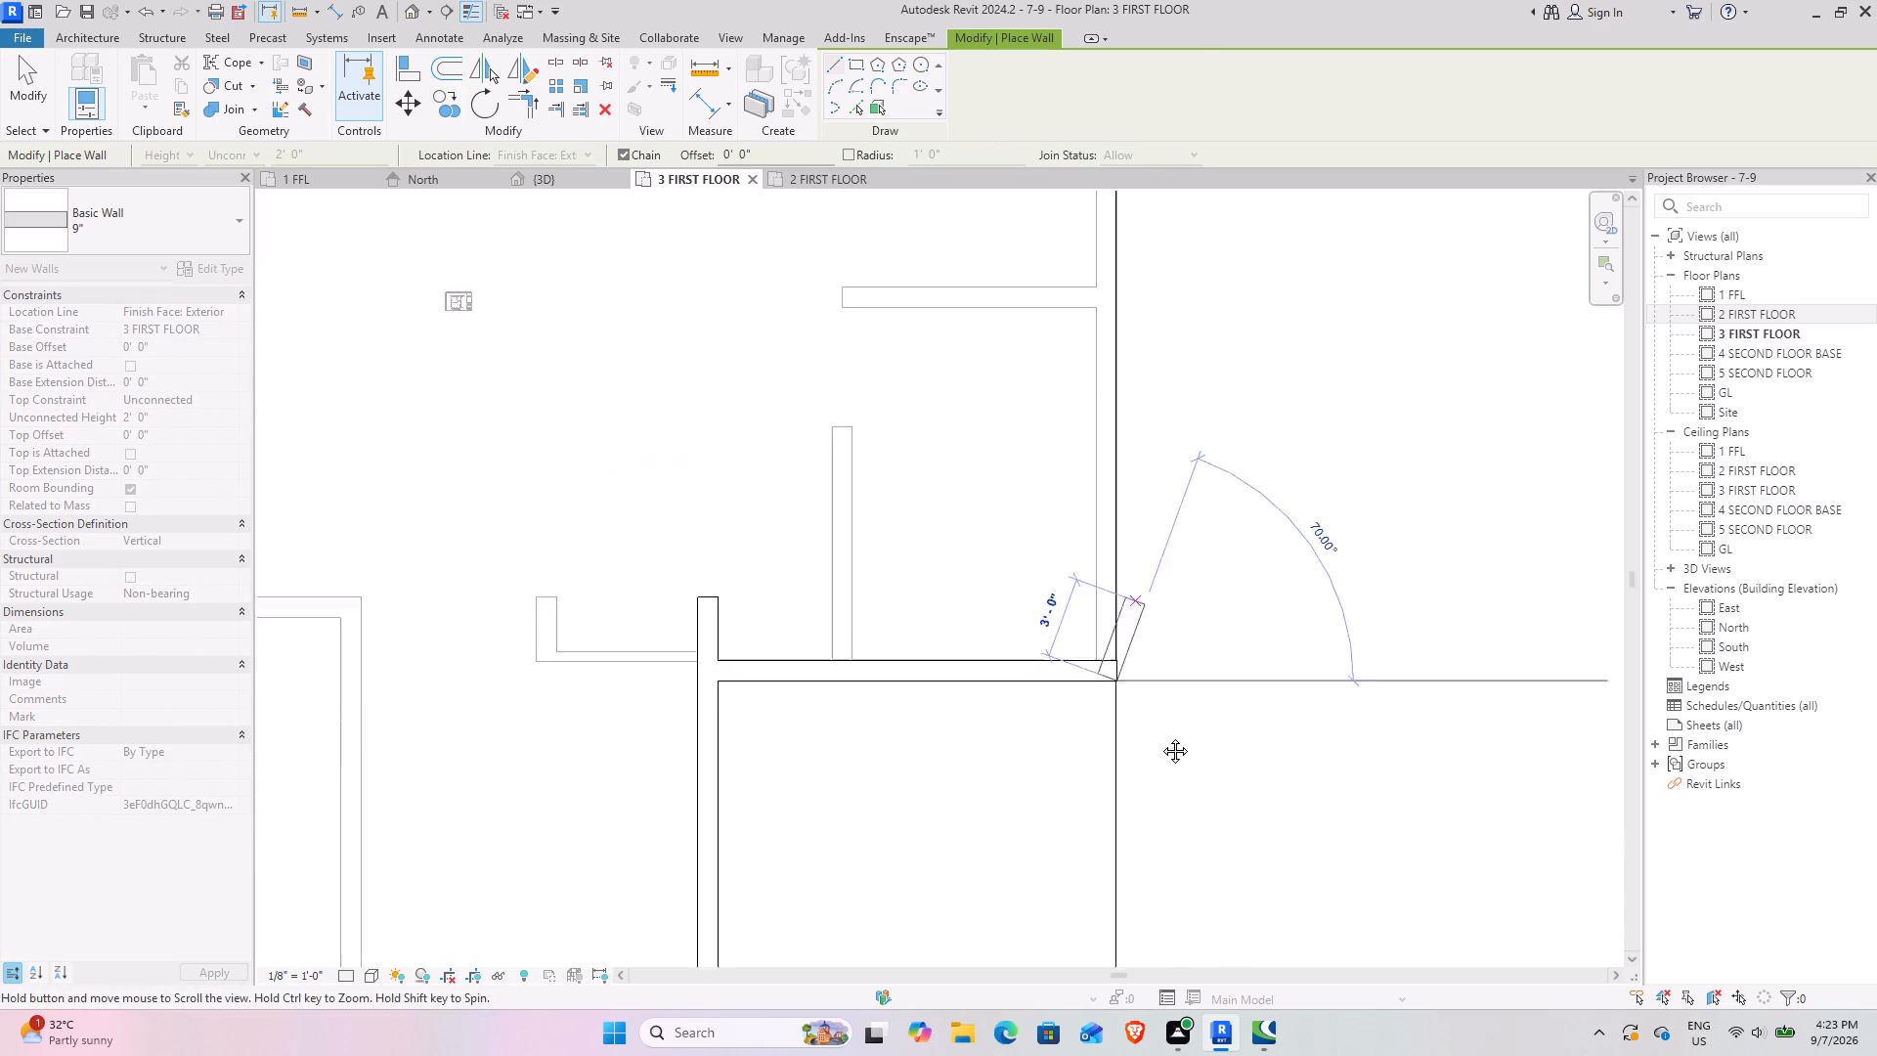
middle_click_drag(1160, 736, 1194, 979)
scroll(1200, 516, "down", 4)
middle_click_drag(1181, 430, 1166, 538)
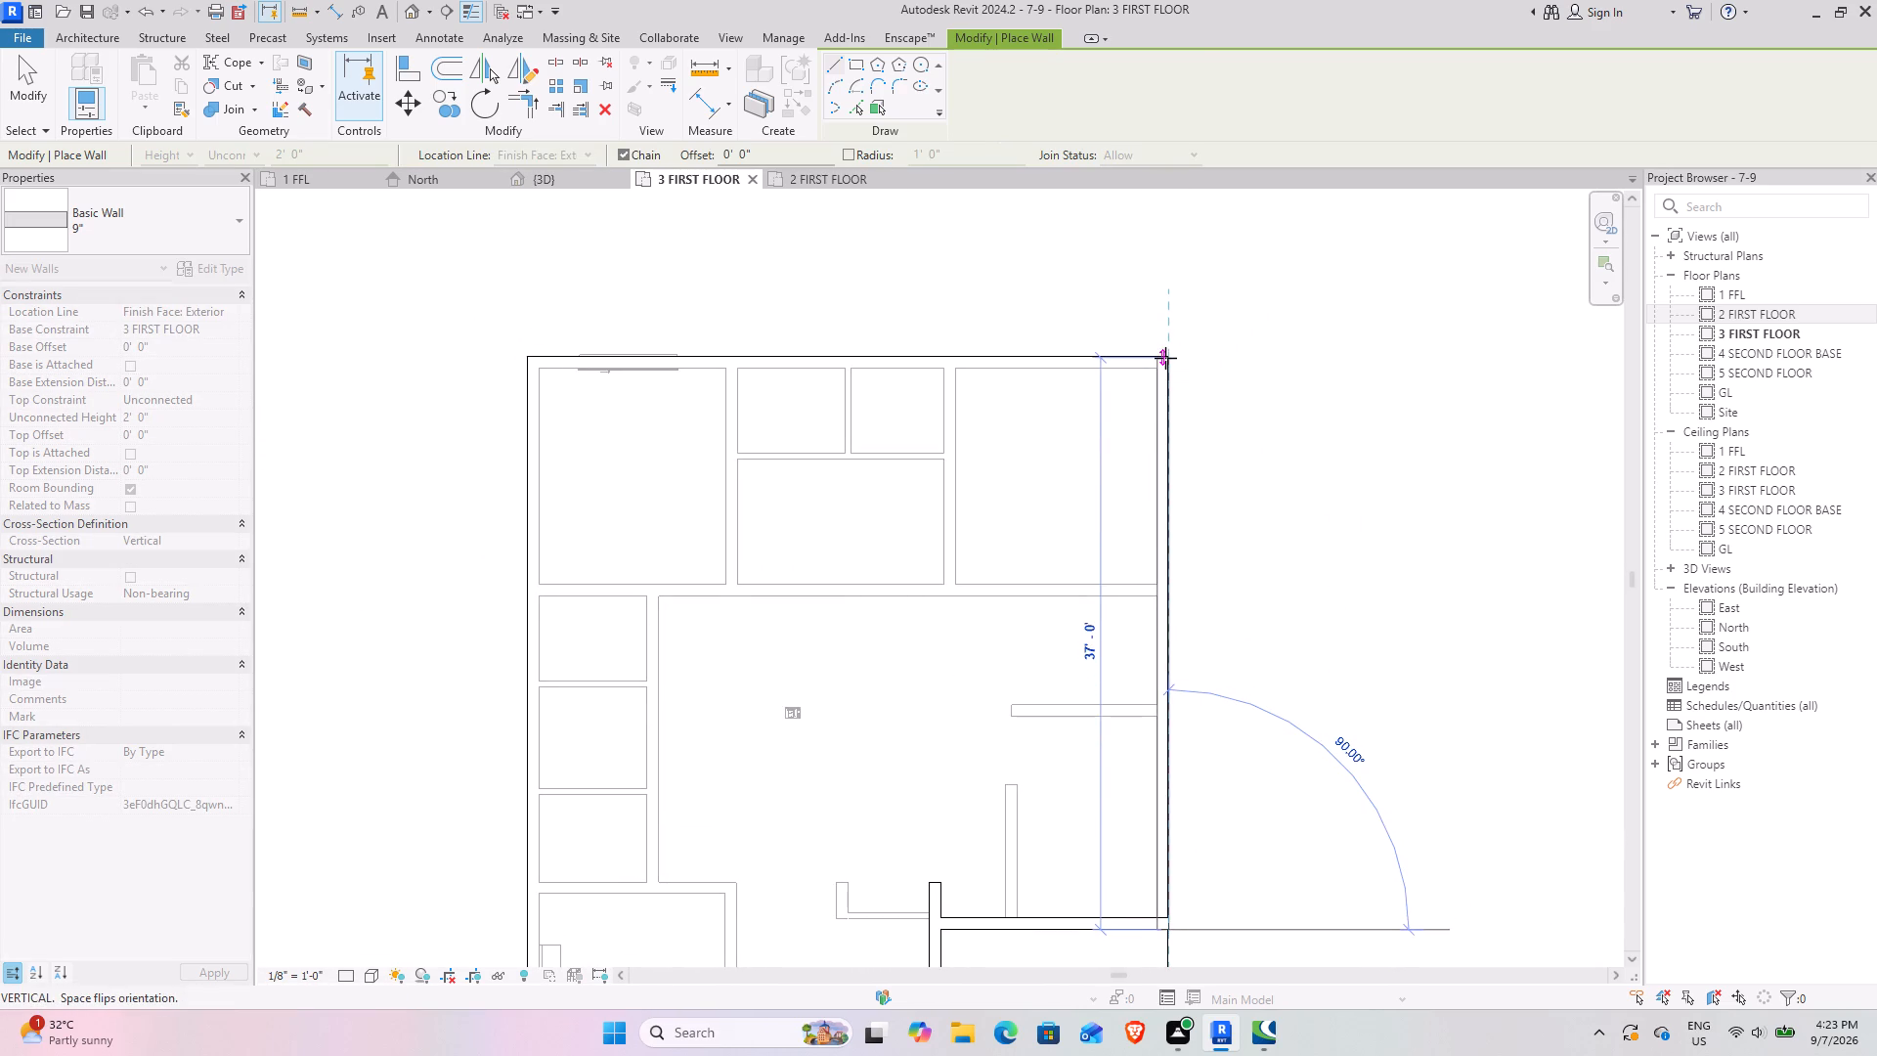
left_click(1170, 356)
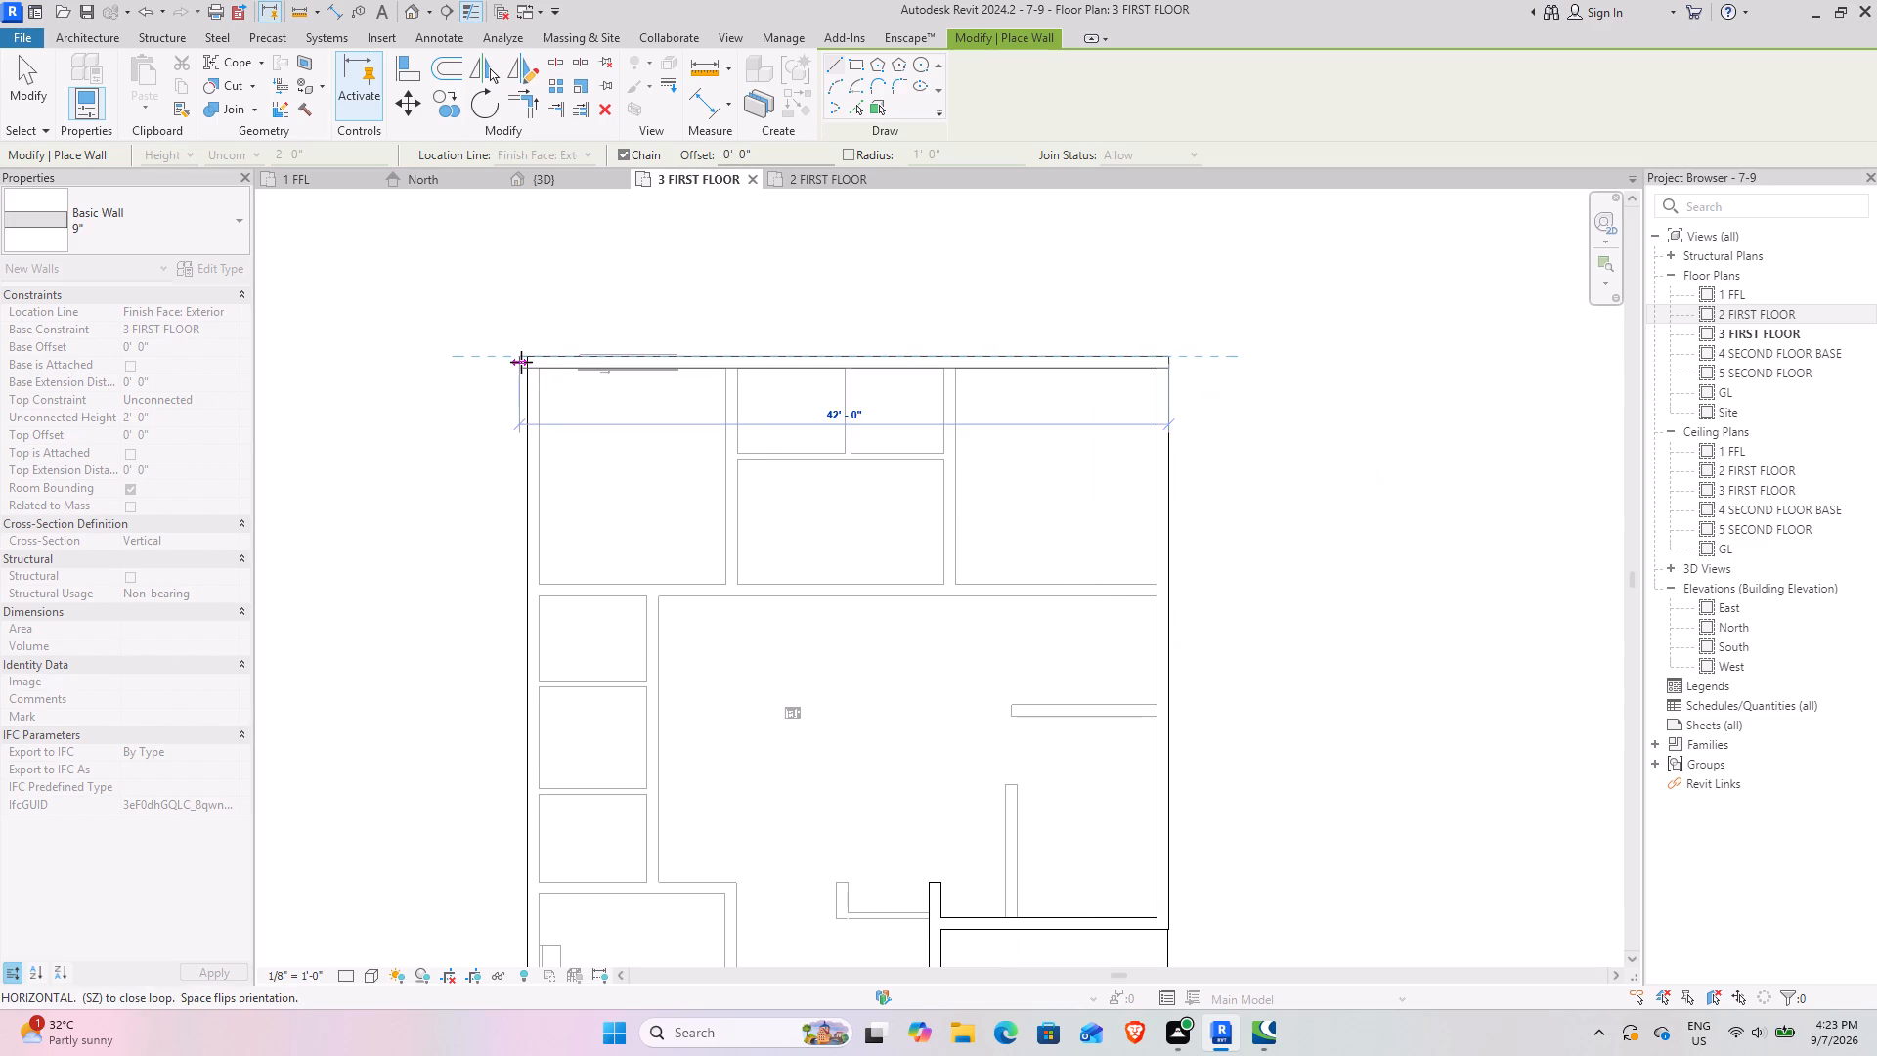
Draw the 42' long back wall and the left side wall down to the front wall, closing the upper-storey perimeter.
left_click(521, 362)
middle_click_drag(558, 738, 583, 446)
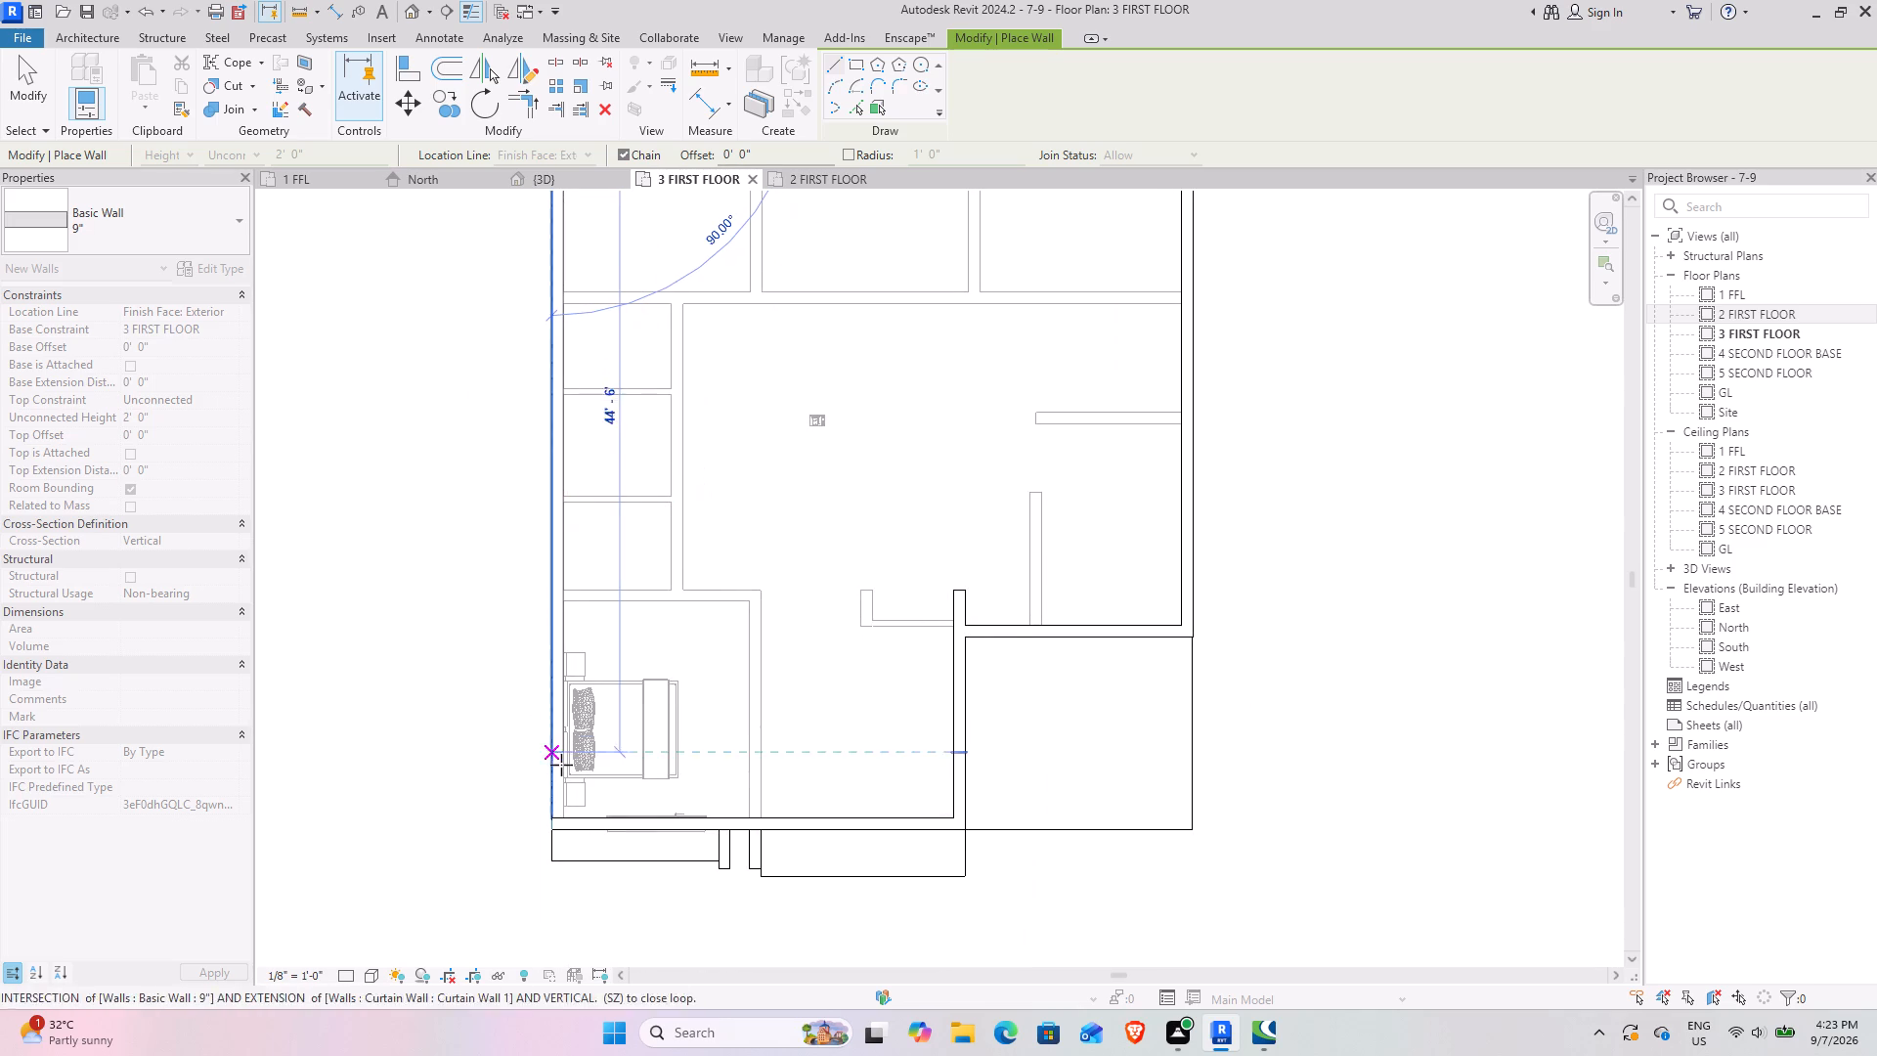
scroll(560, 816, "up", 3)
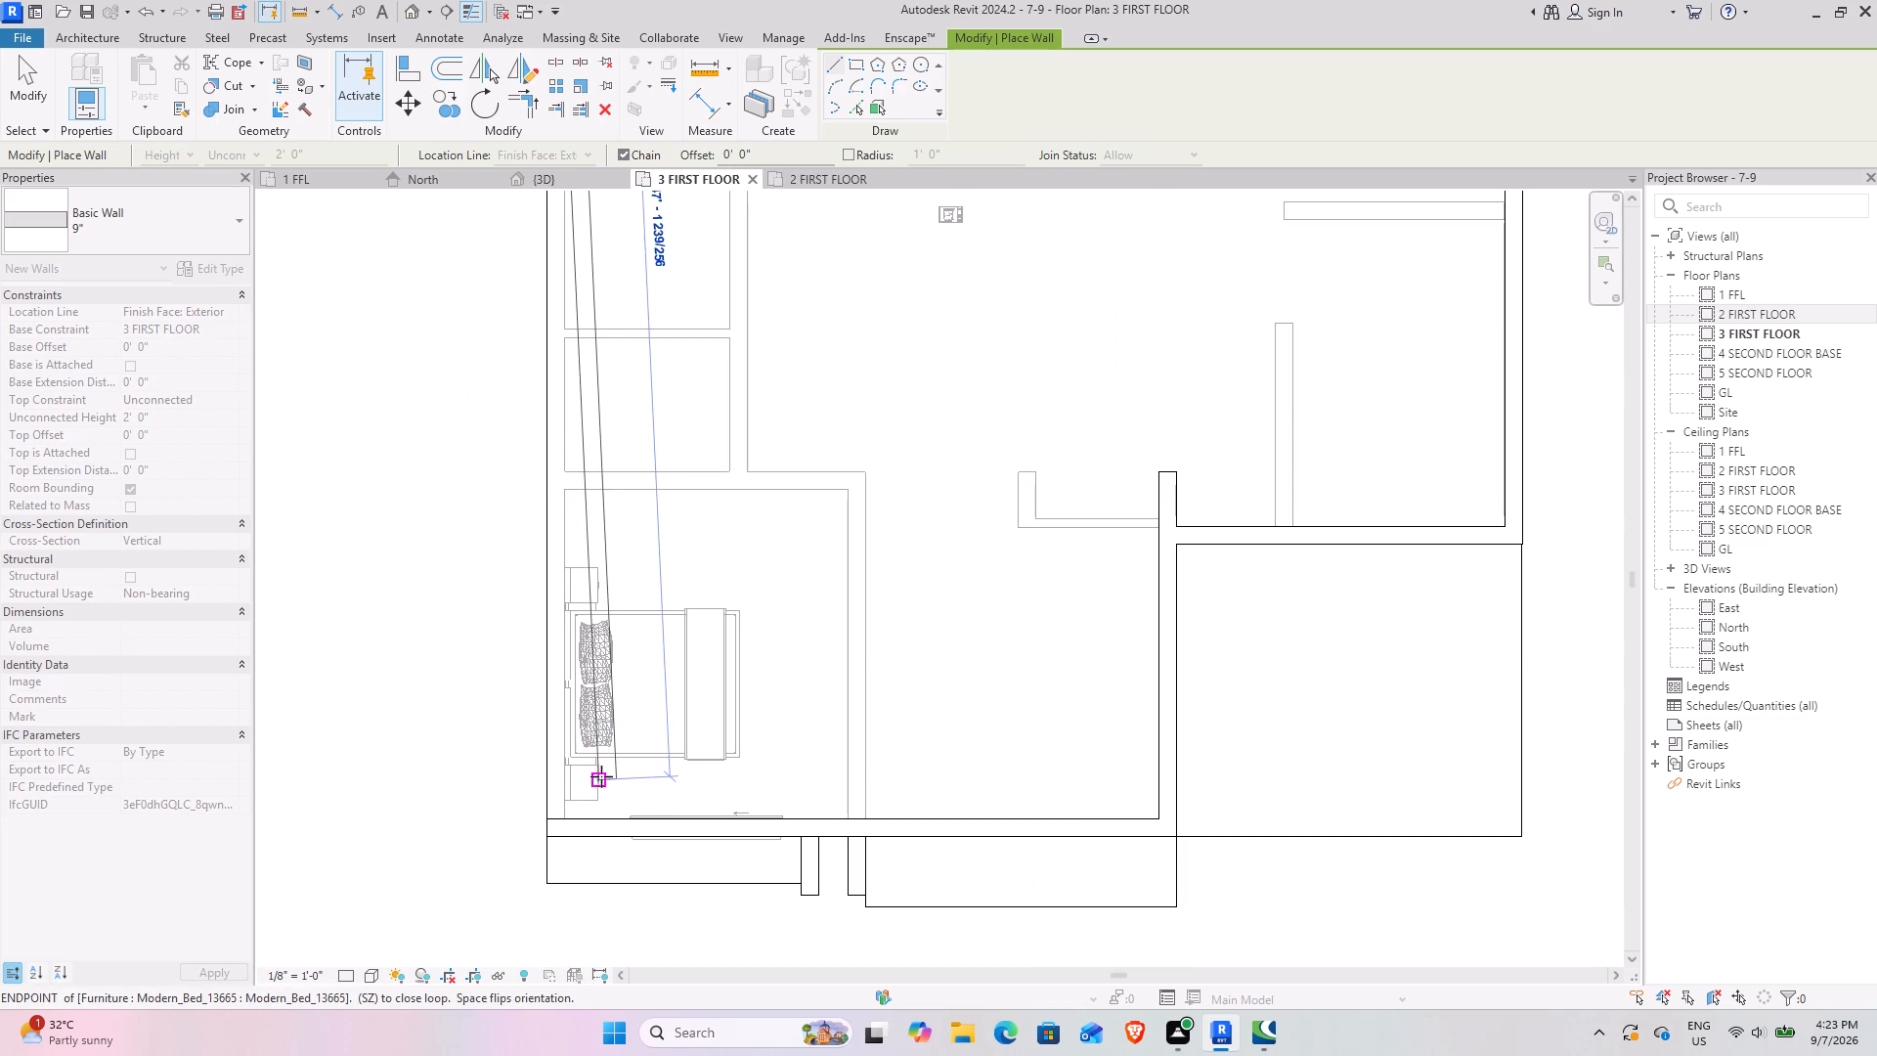
left_click(546, 817)
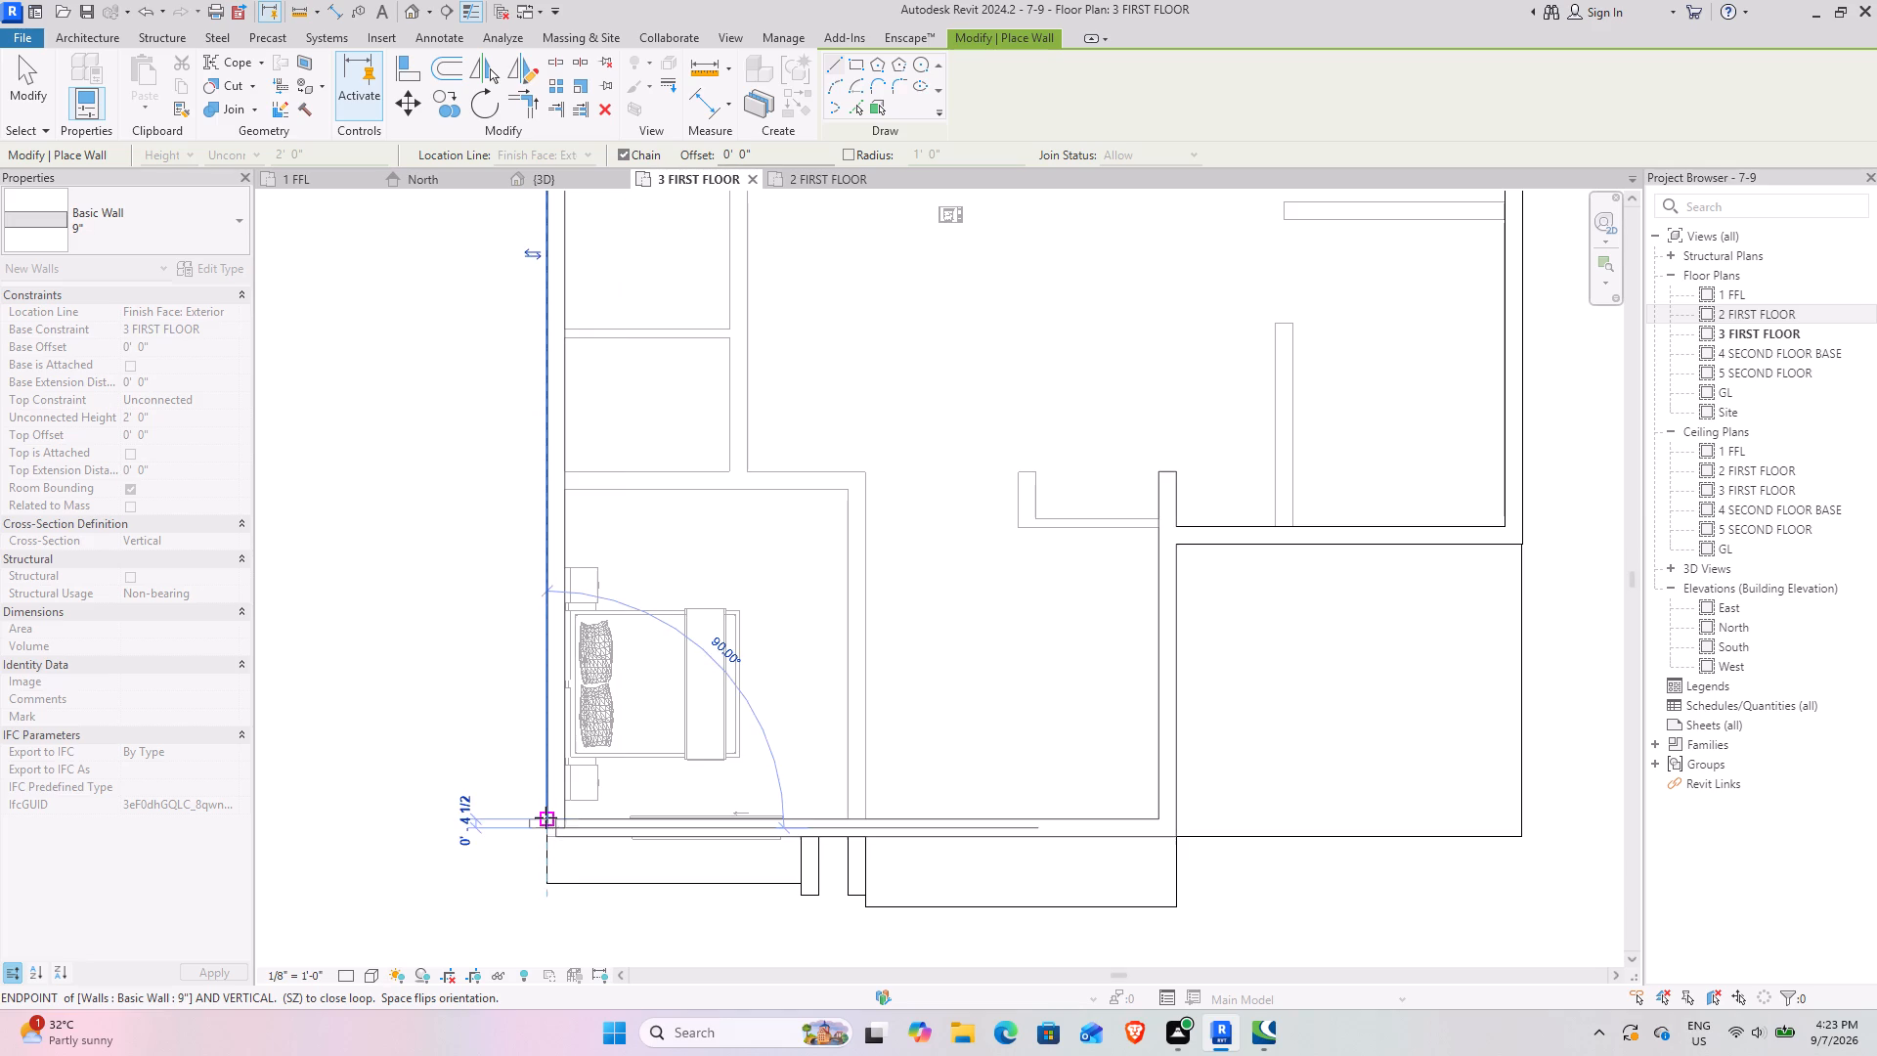
middle_click_drag(661, 521, 559, 617)
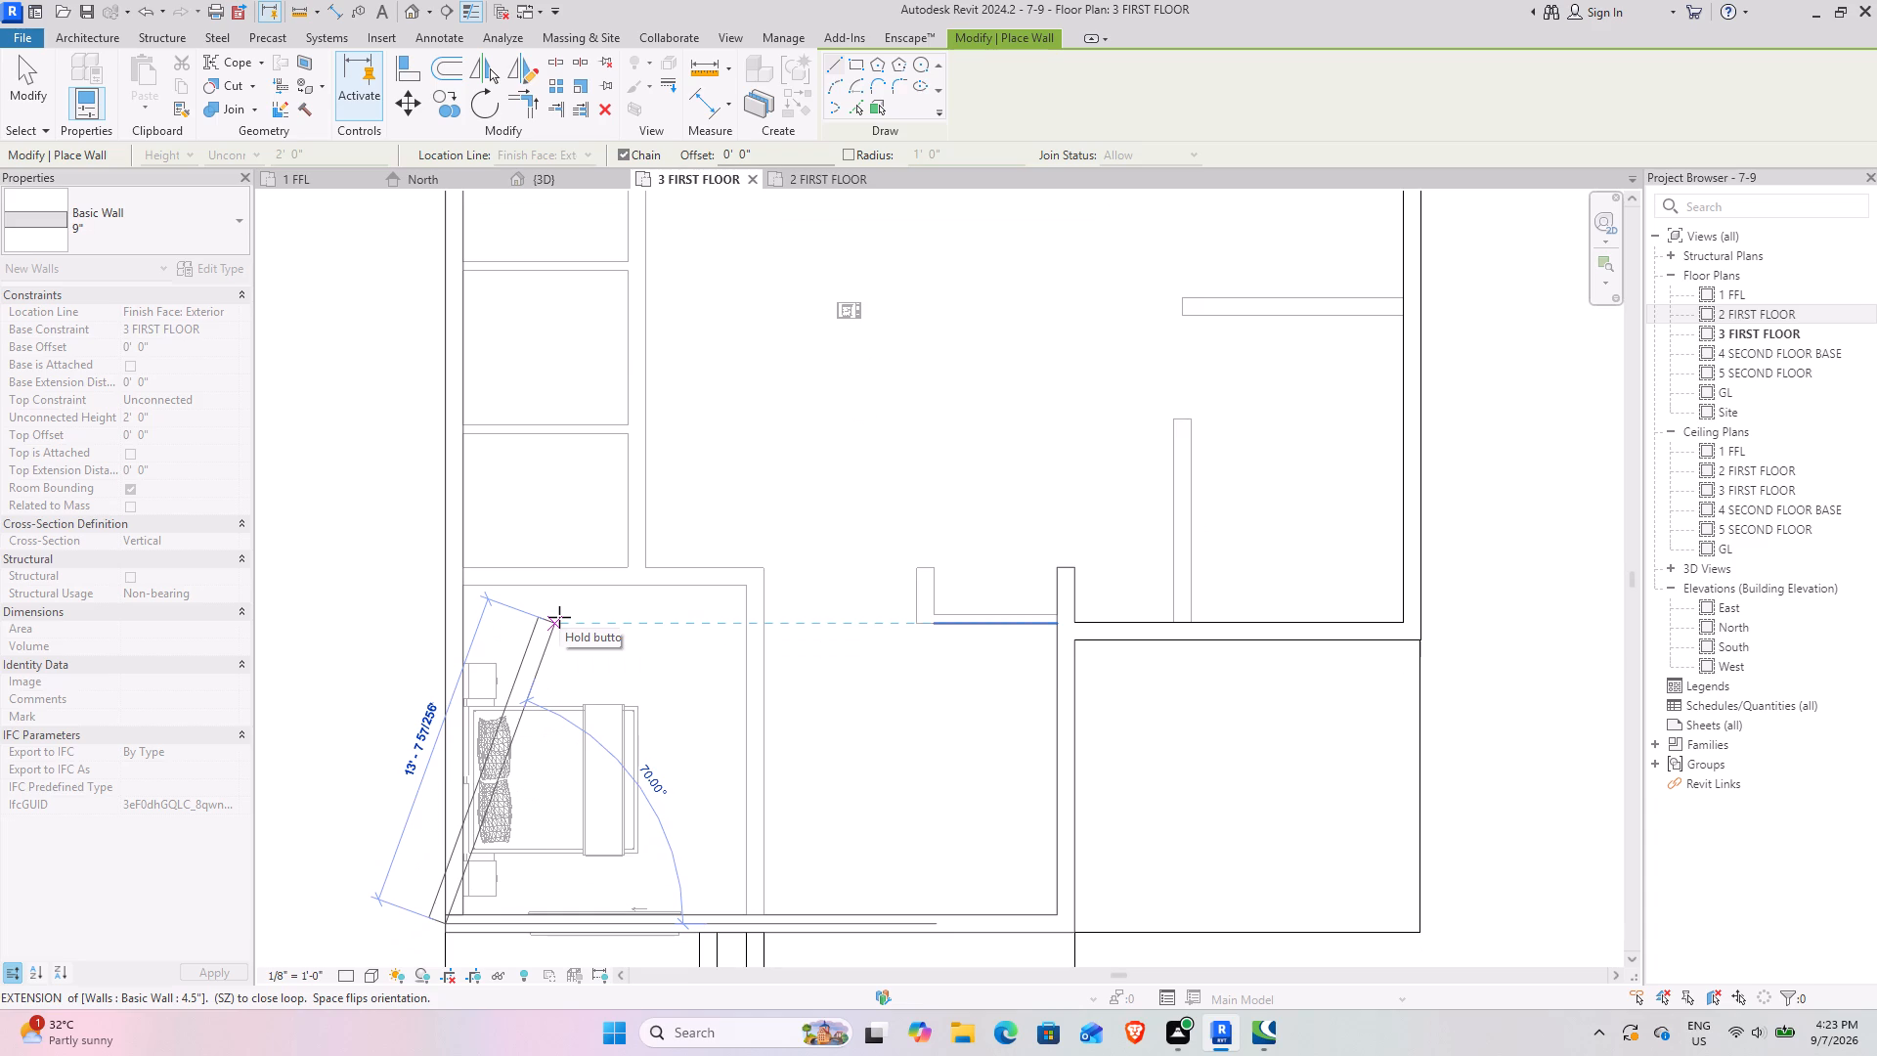
key("Escape")
key("Escape")
In the North elevation, set the top constraint of all the new upper-storey walls to level 4 SECOND FLOOR BASE.
left_click(422, 179)
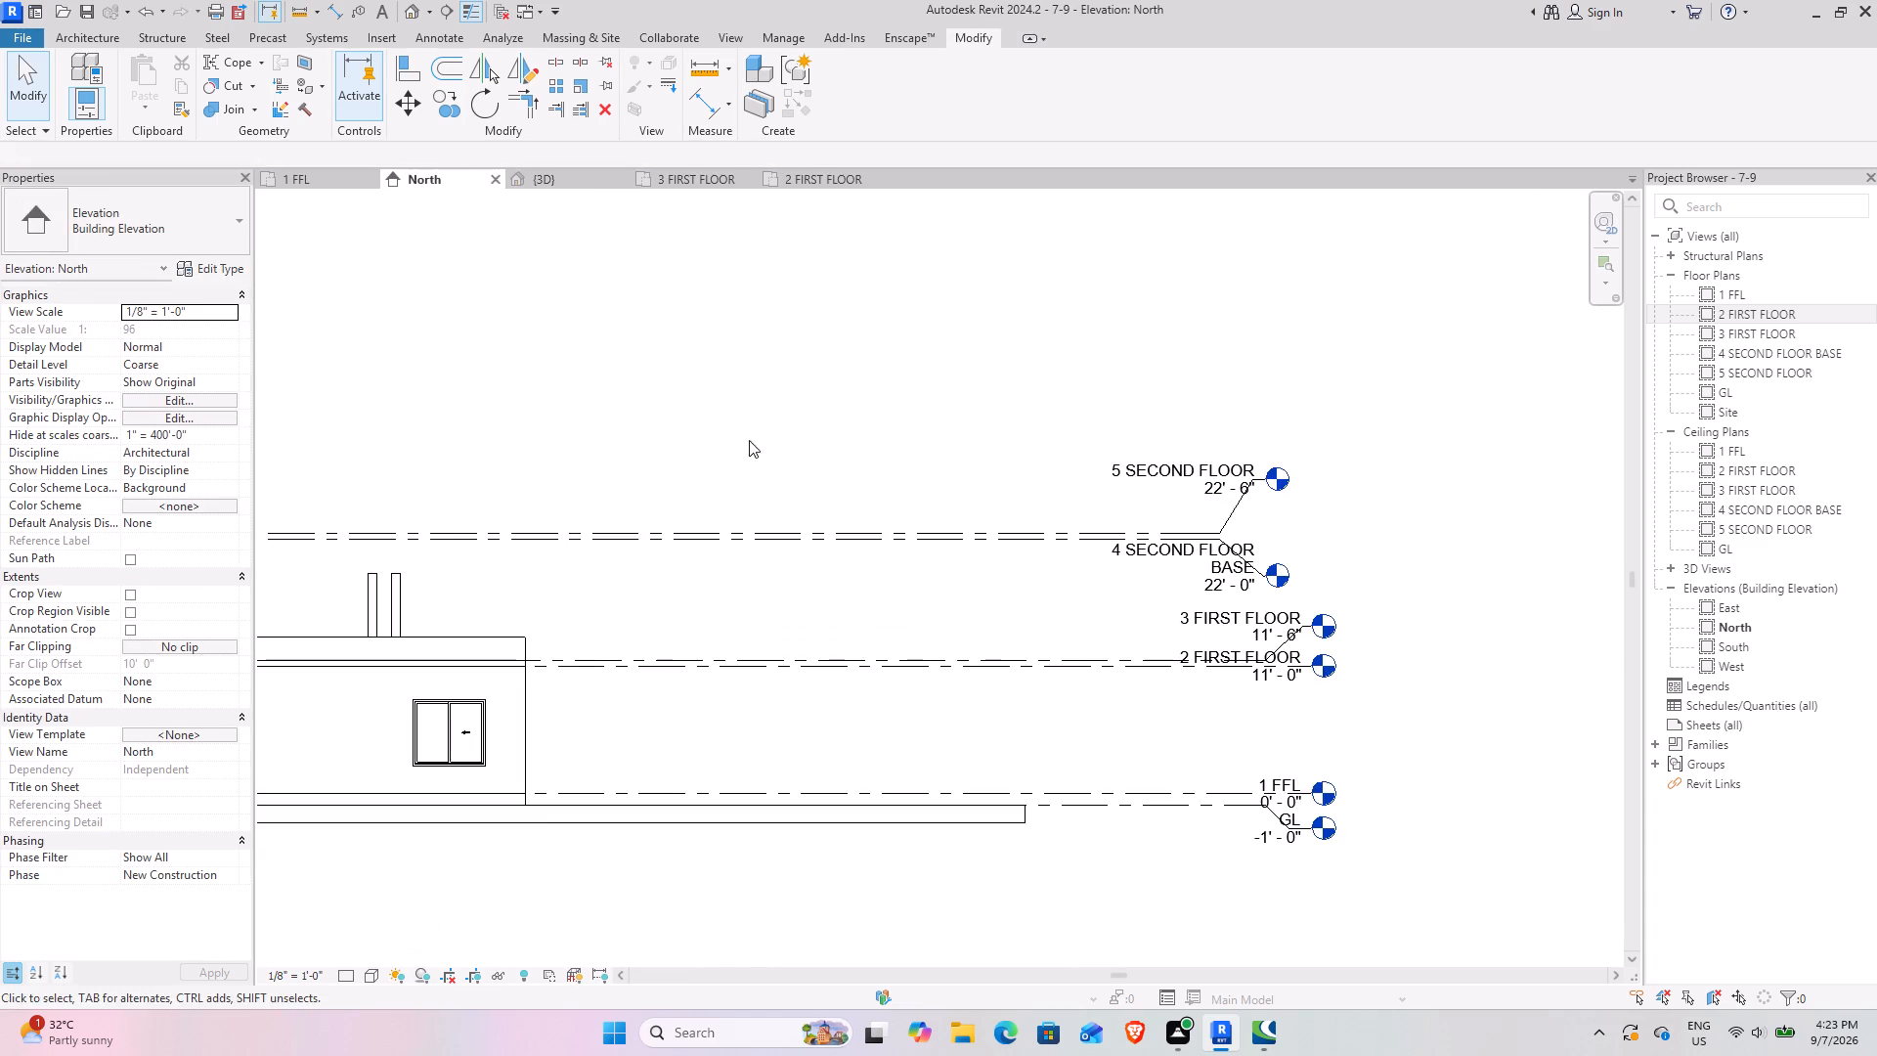
scroll(522, 581, "down", 4)
middle_click_drag(500, 591, 925, 501)
scroll(863, 510, "up", 8)
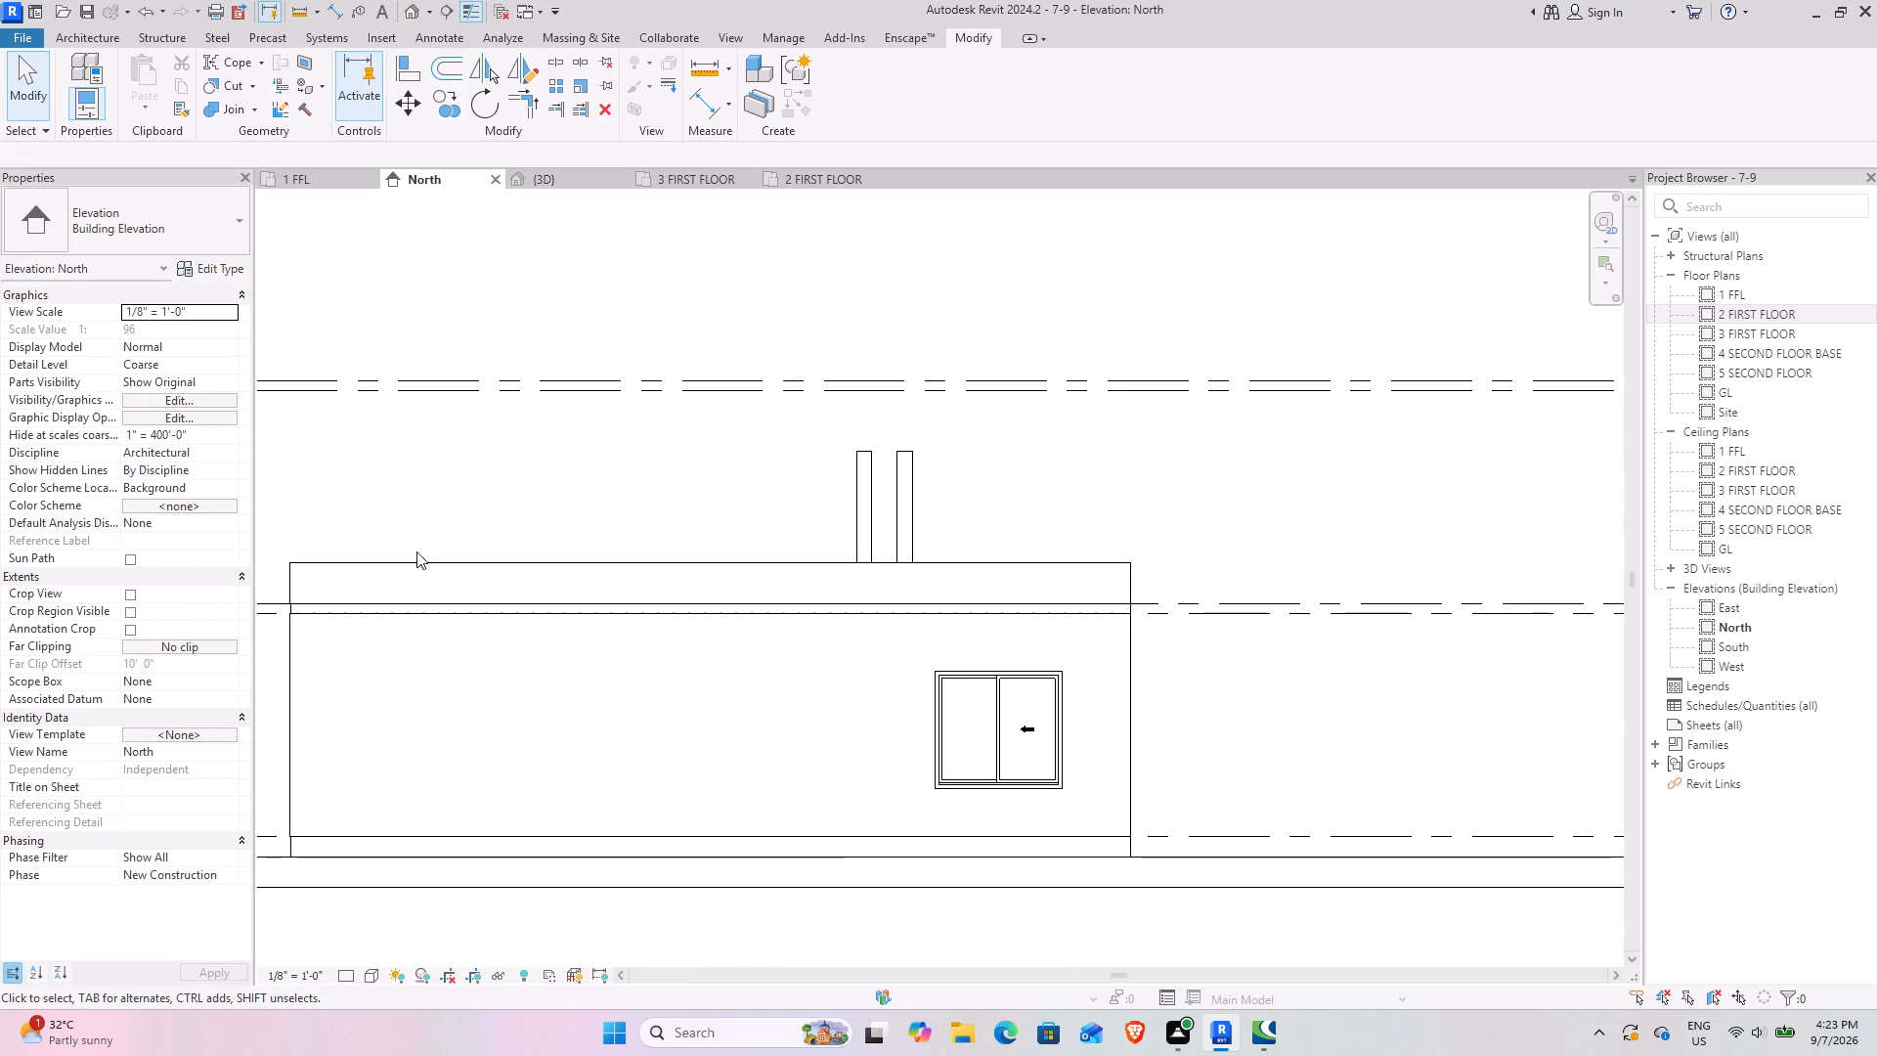
middle_click_drag(493, 503, 581, 480)
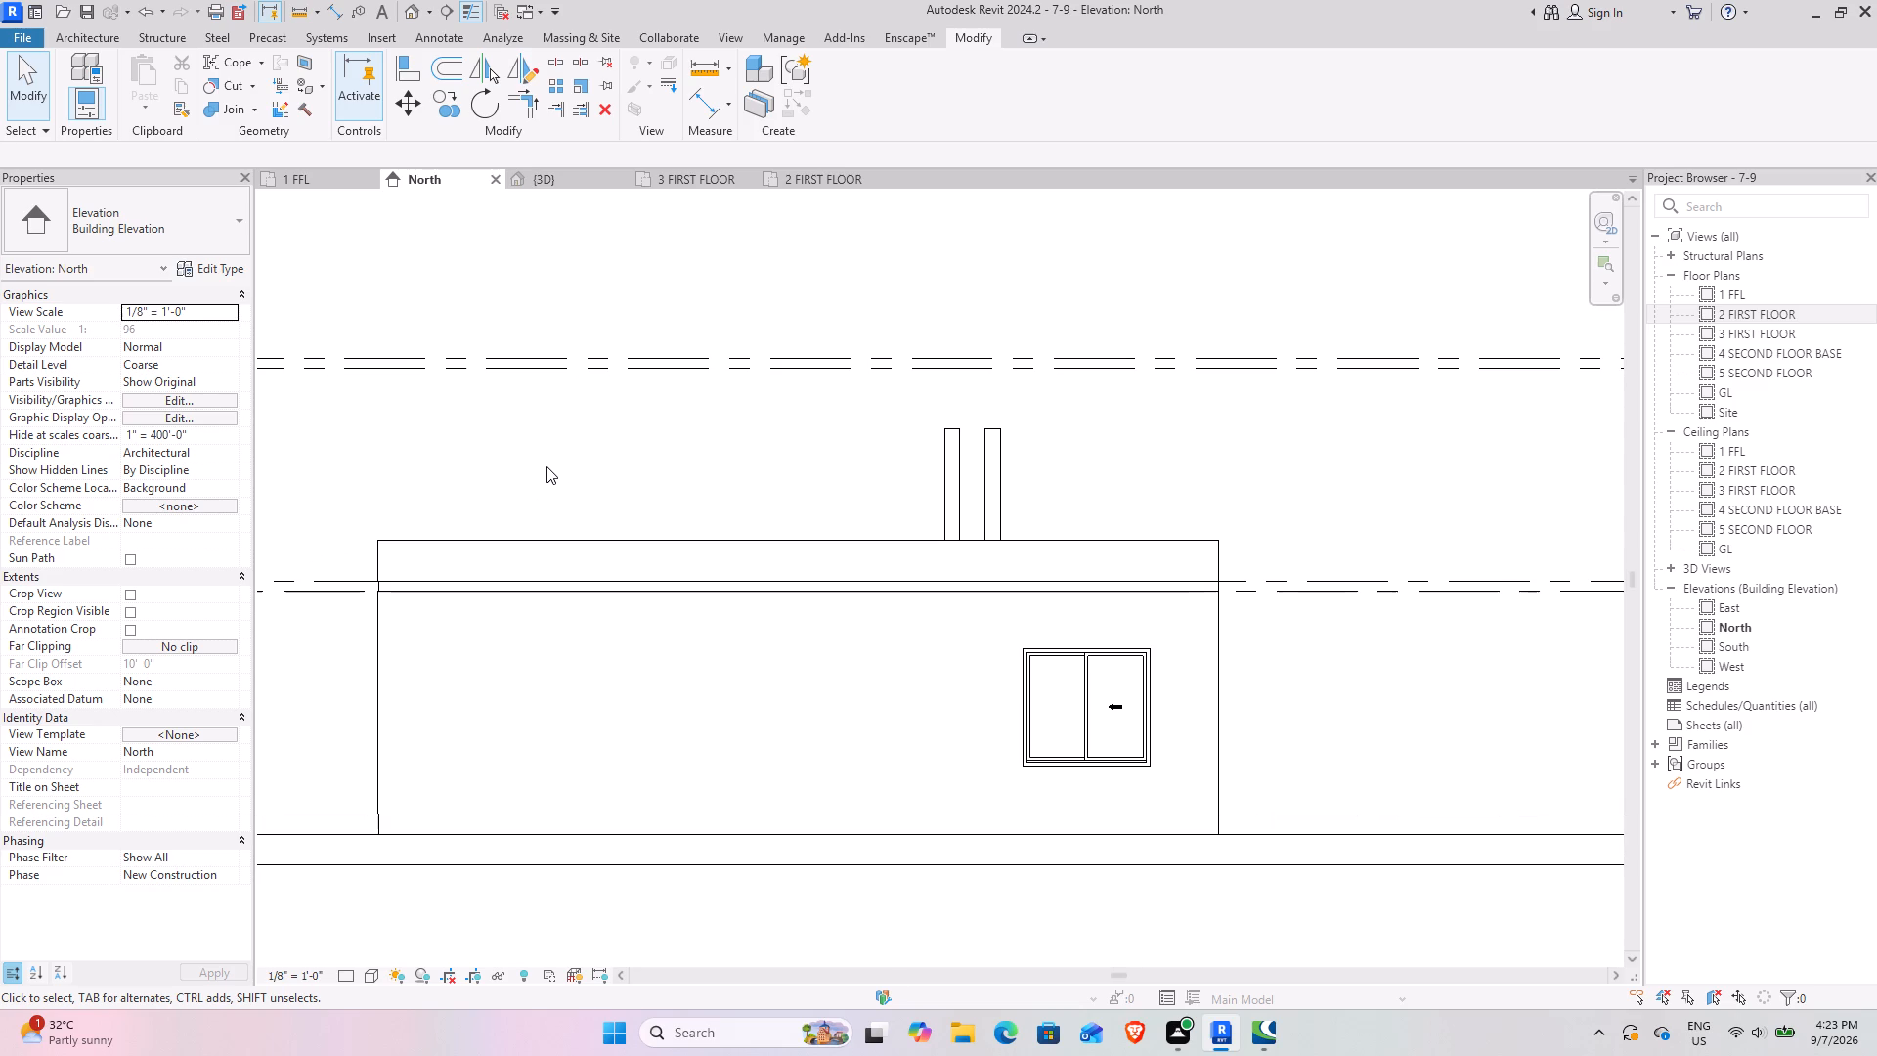
left_click_drag(327, 472, 902, 565)
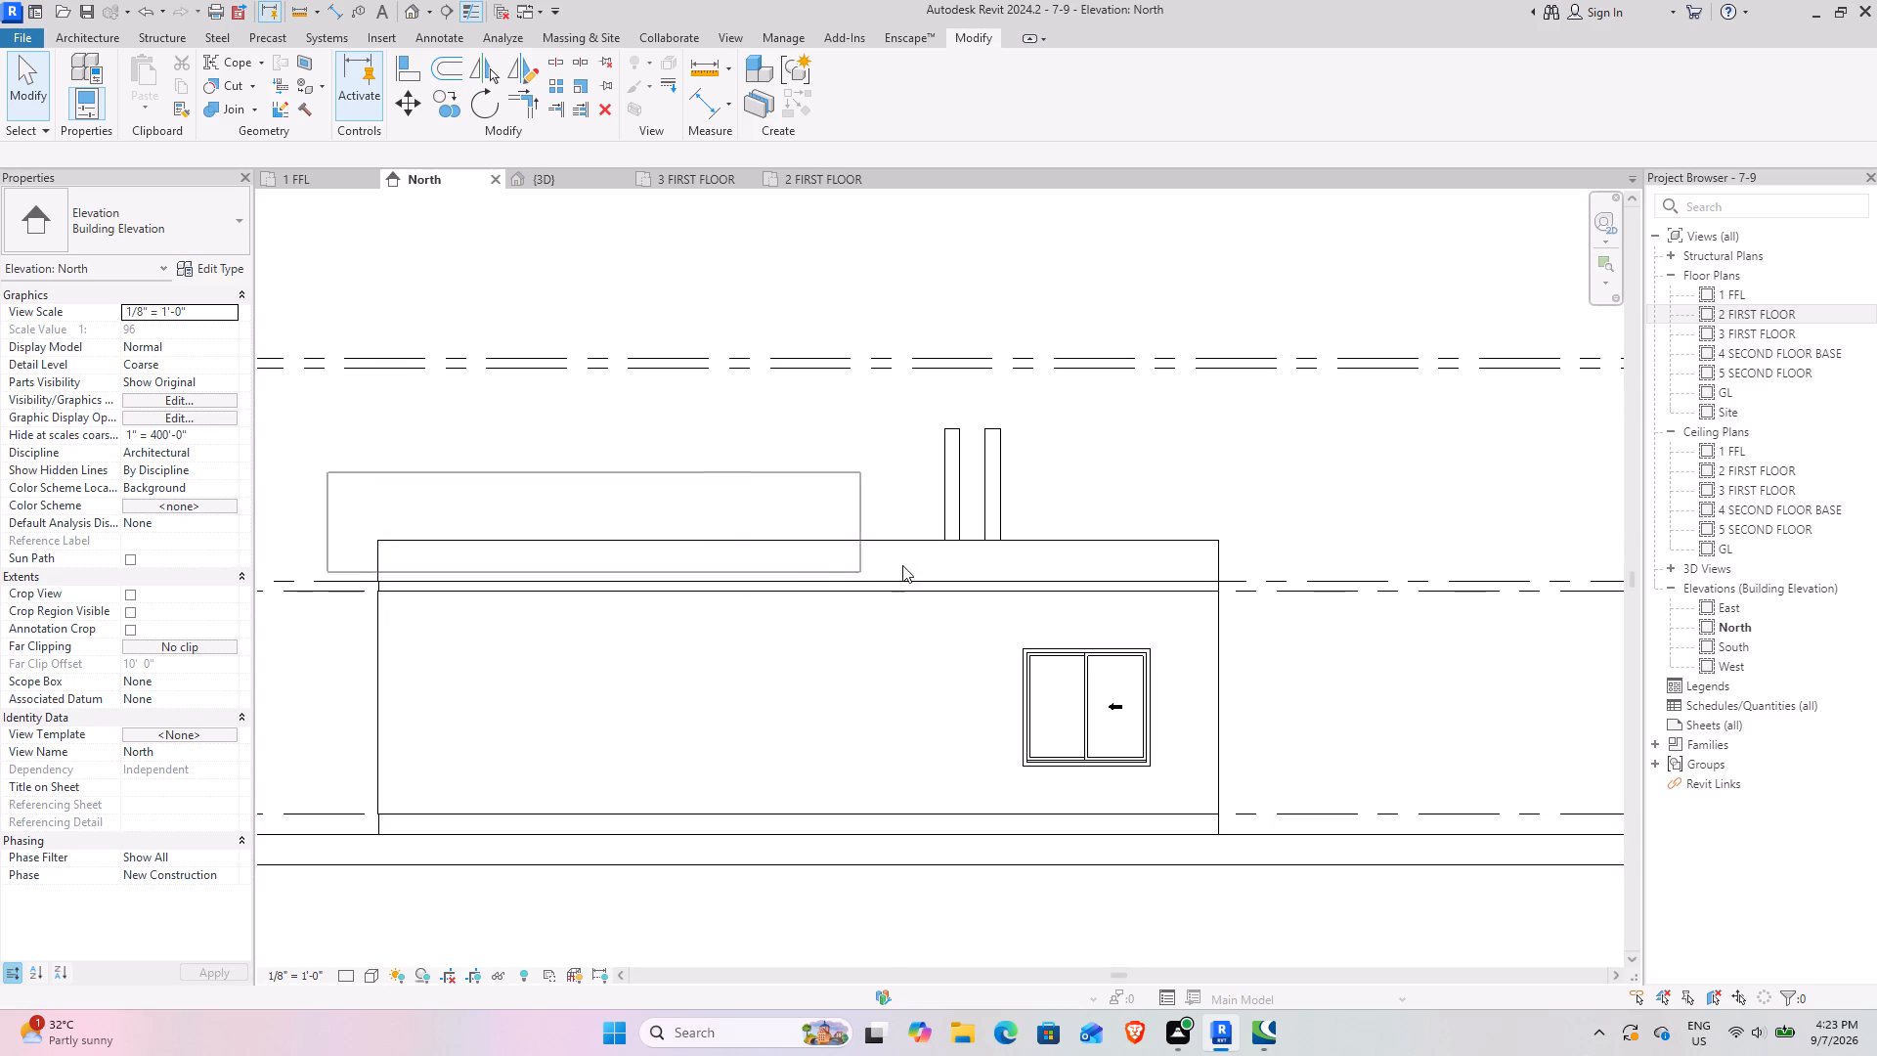
left_click_drag(902, 565, 1292, 583)
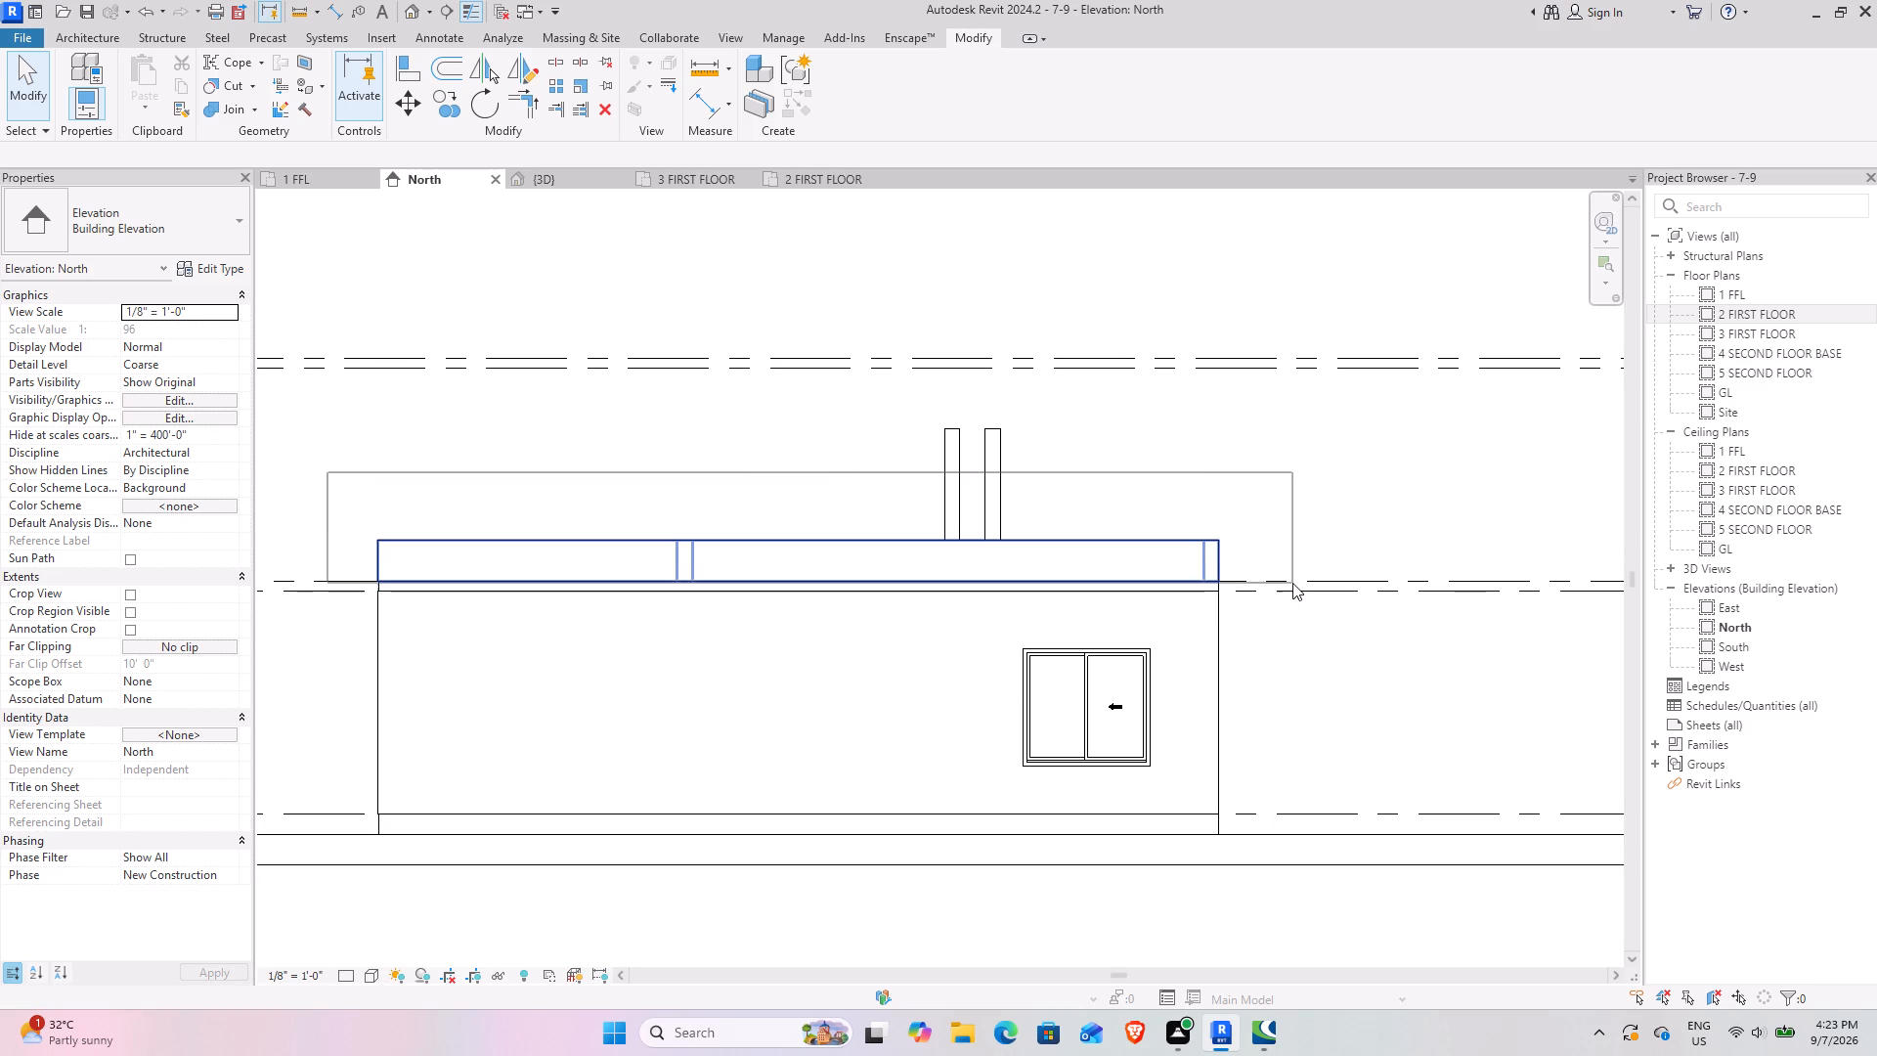
left_click_drag(1292, 583, 1293, 589)
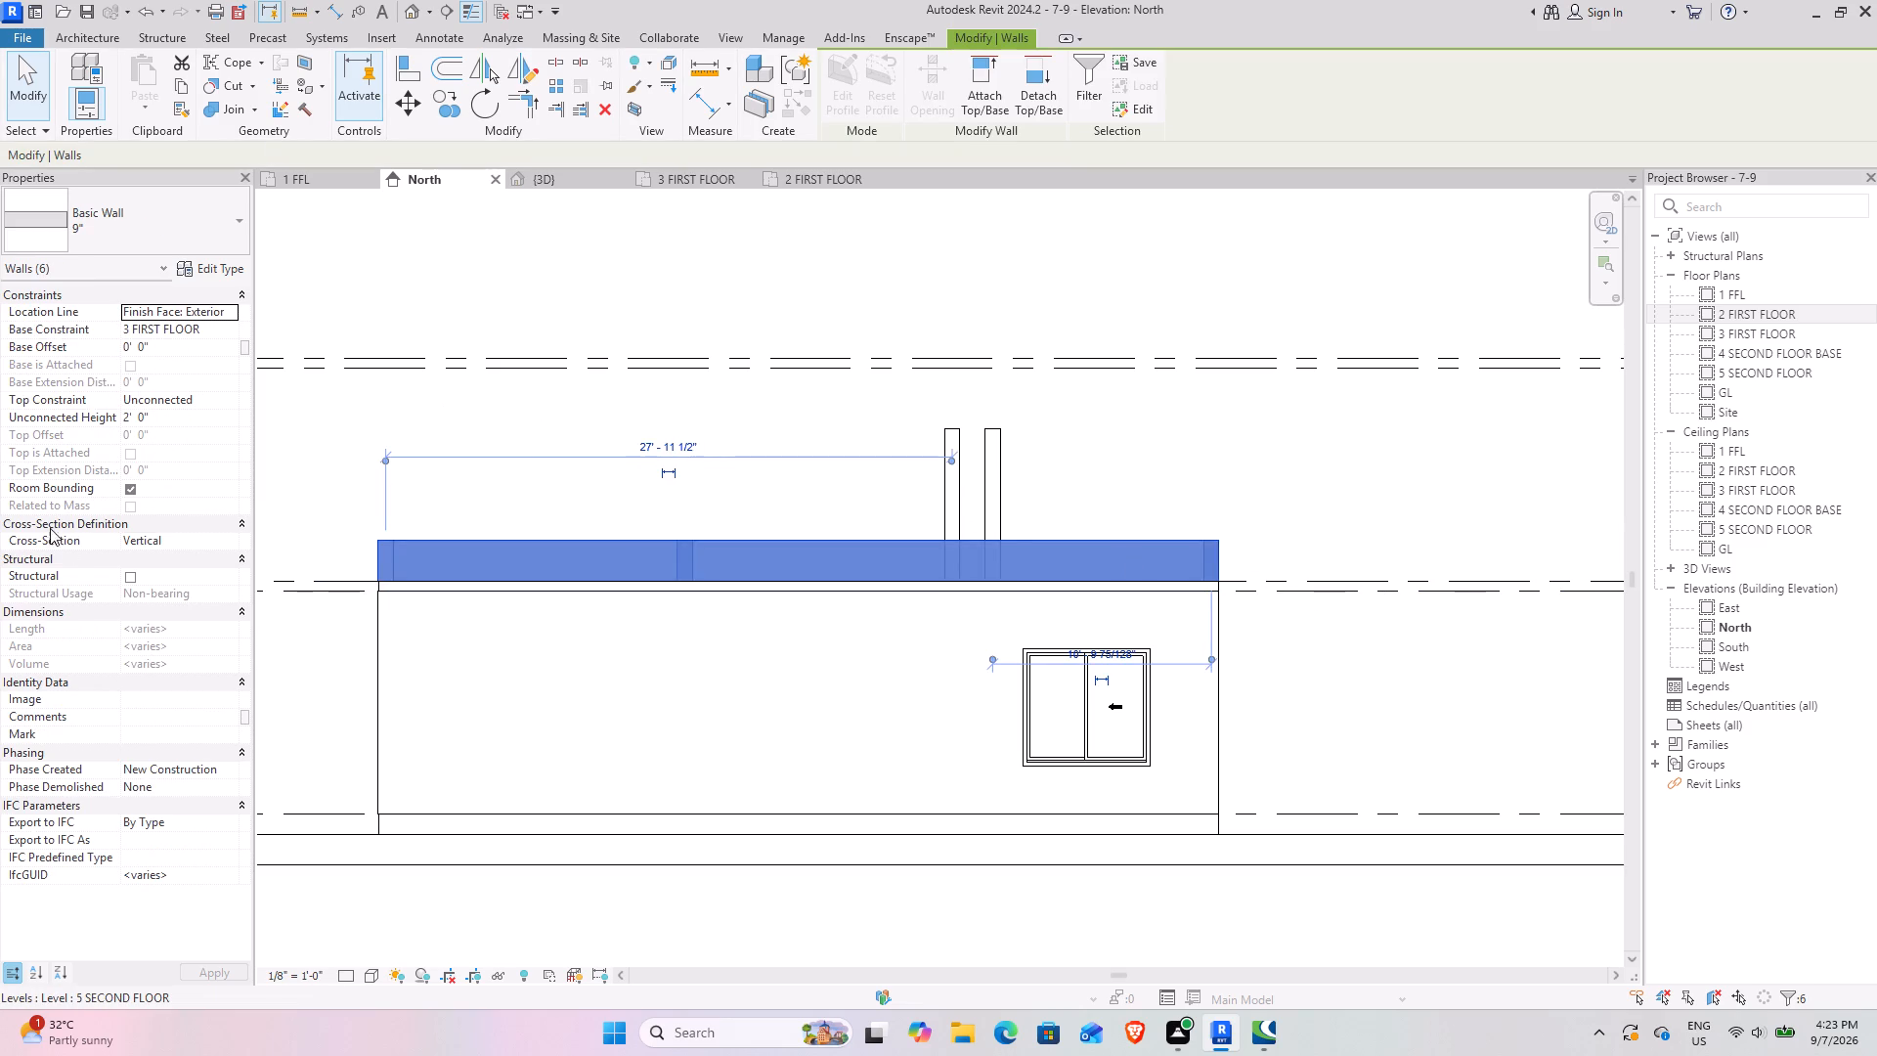
left_click(231, 399)
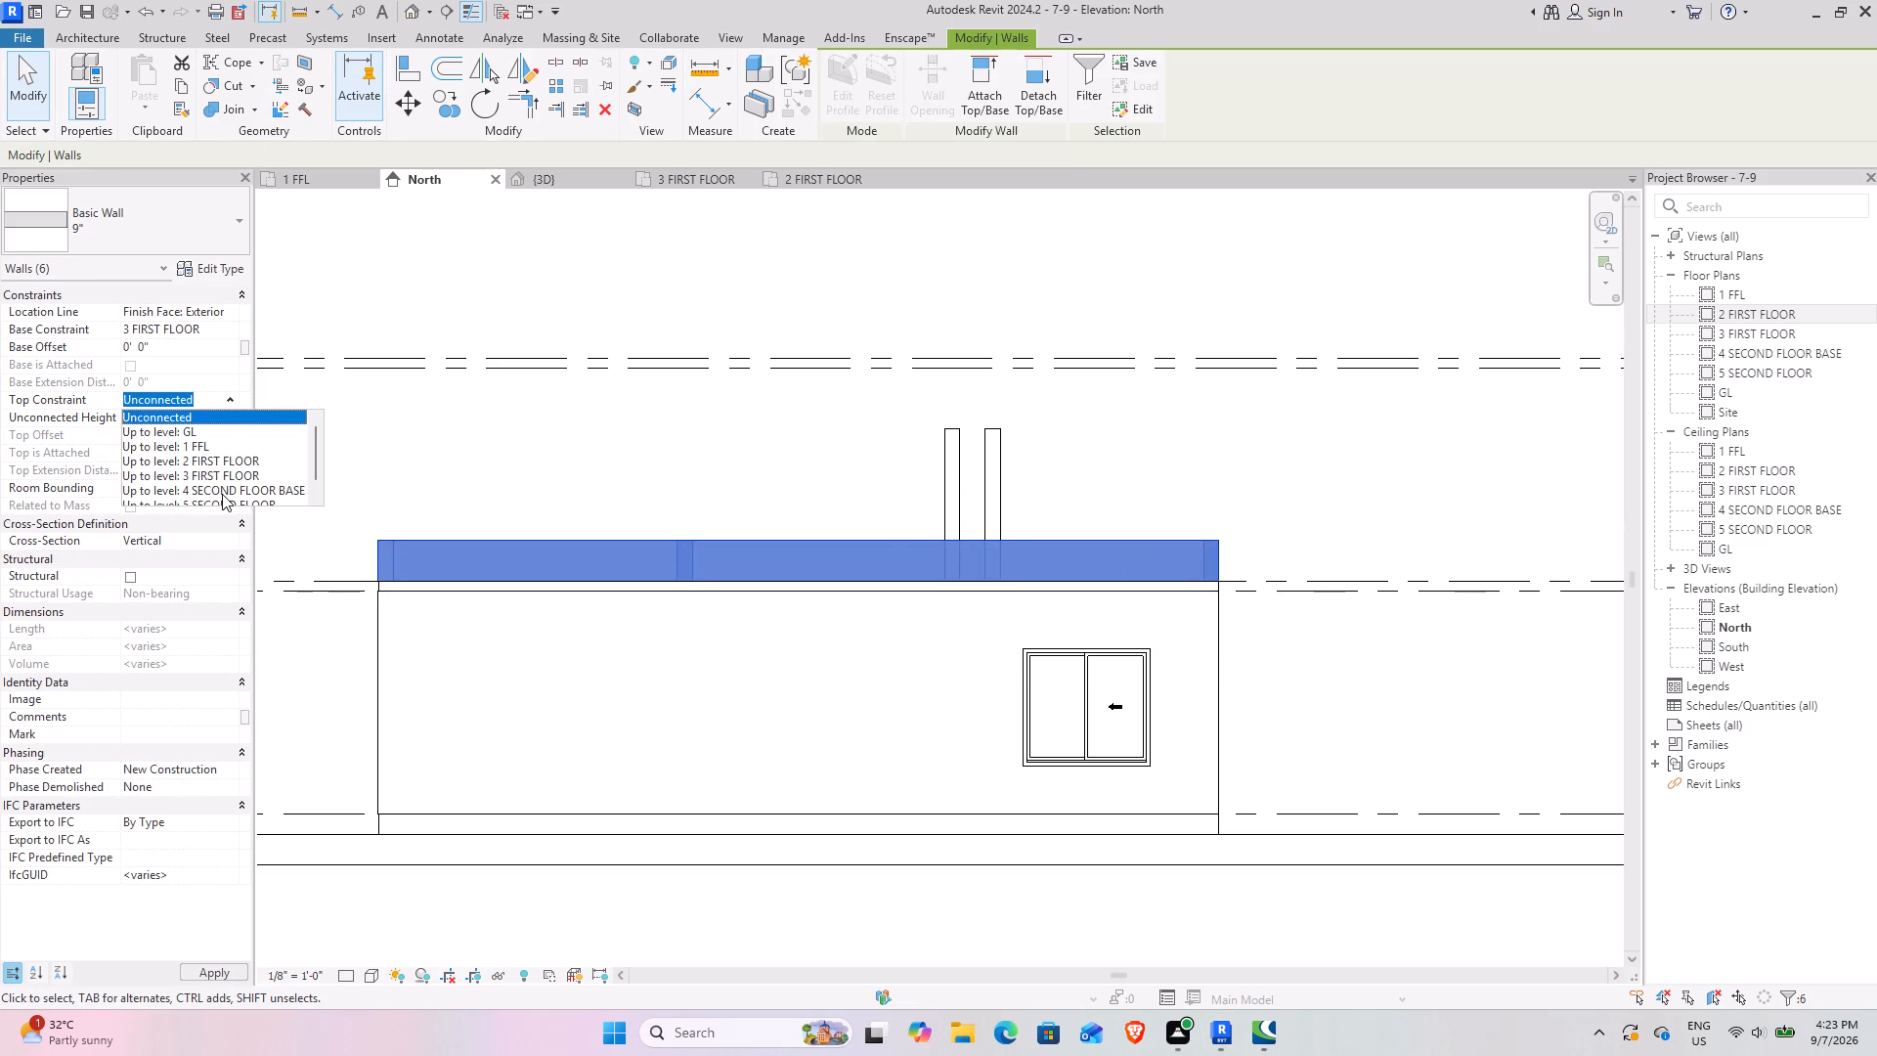
left_click(222, 494)
left_click(1273, 487)
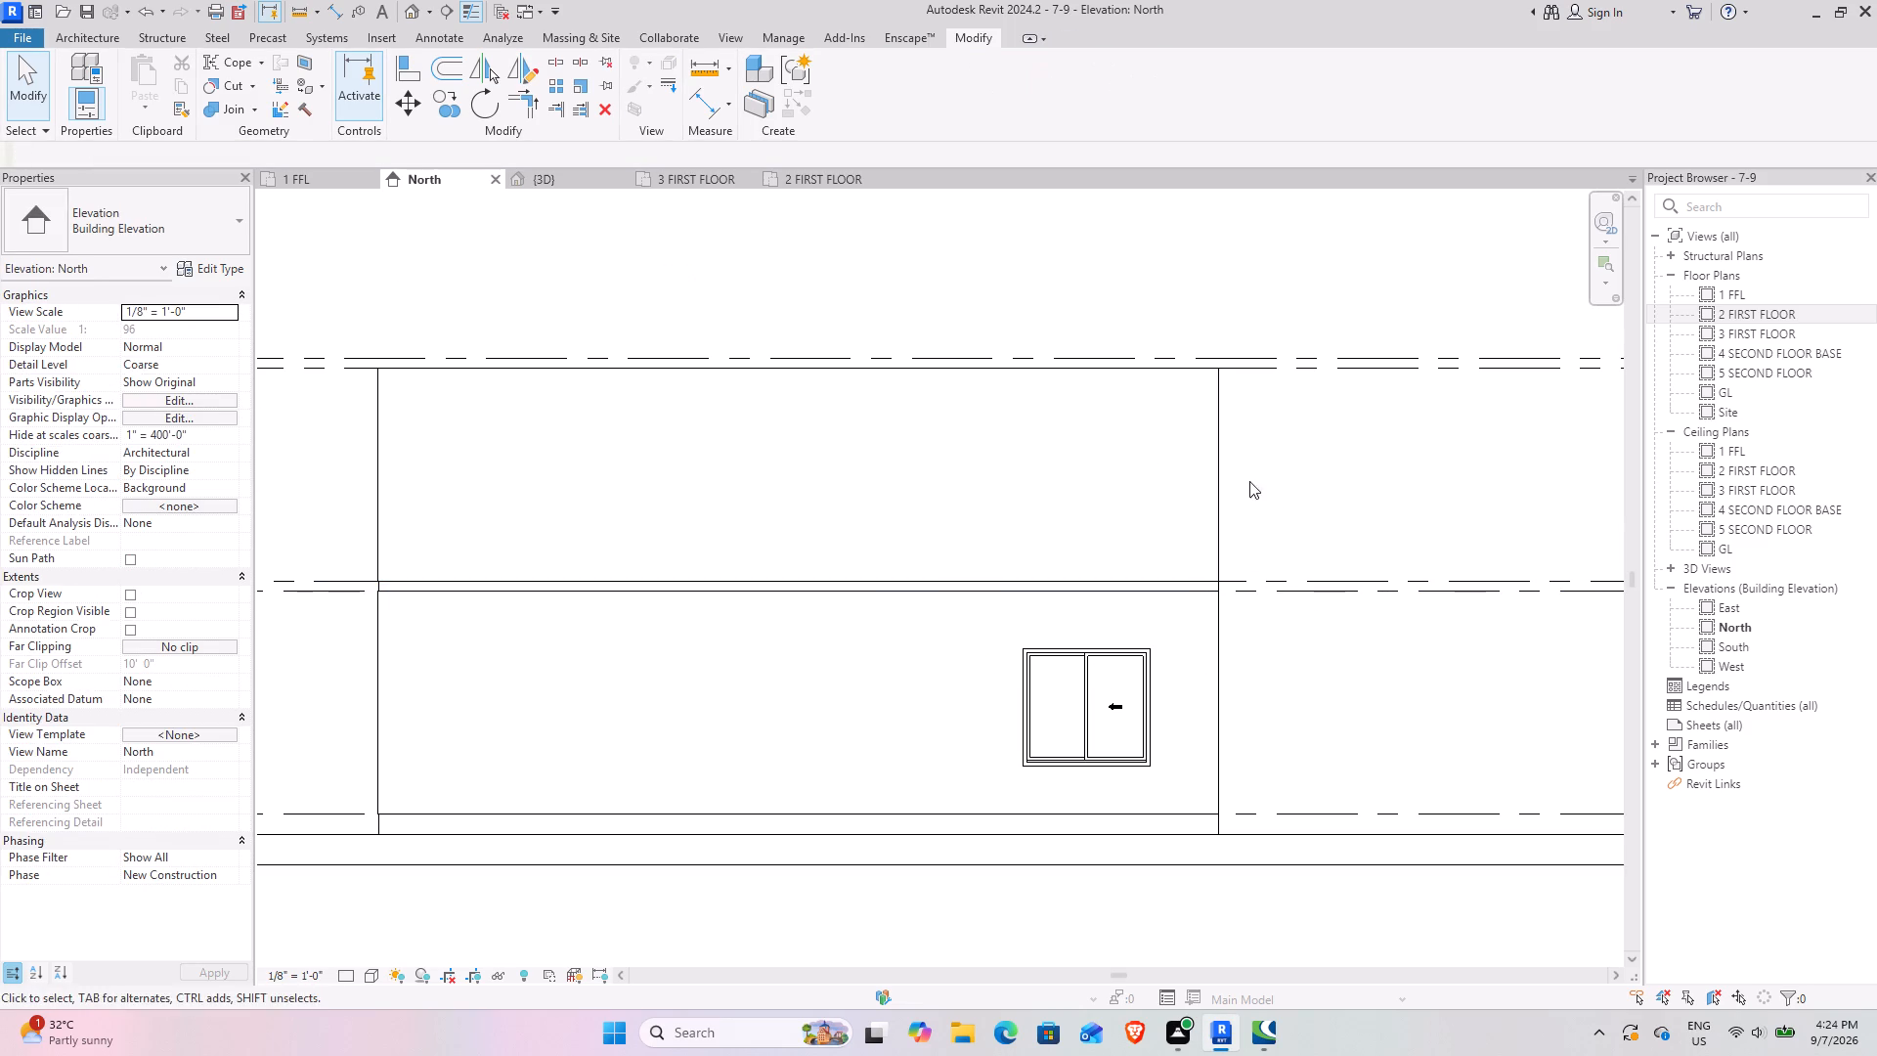
Rename the 2 FIRST FLOOR plan as 2 FIRST FLOOR BASE, applying the new name to its level and corresponding views.
left_click(324, 178)
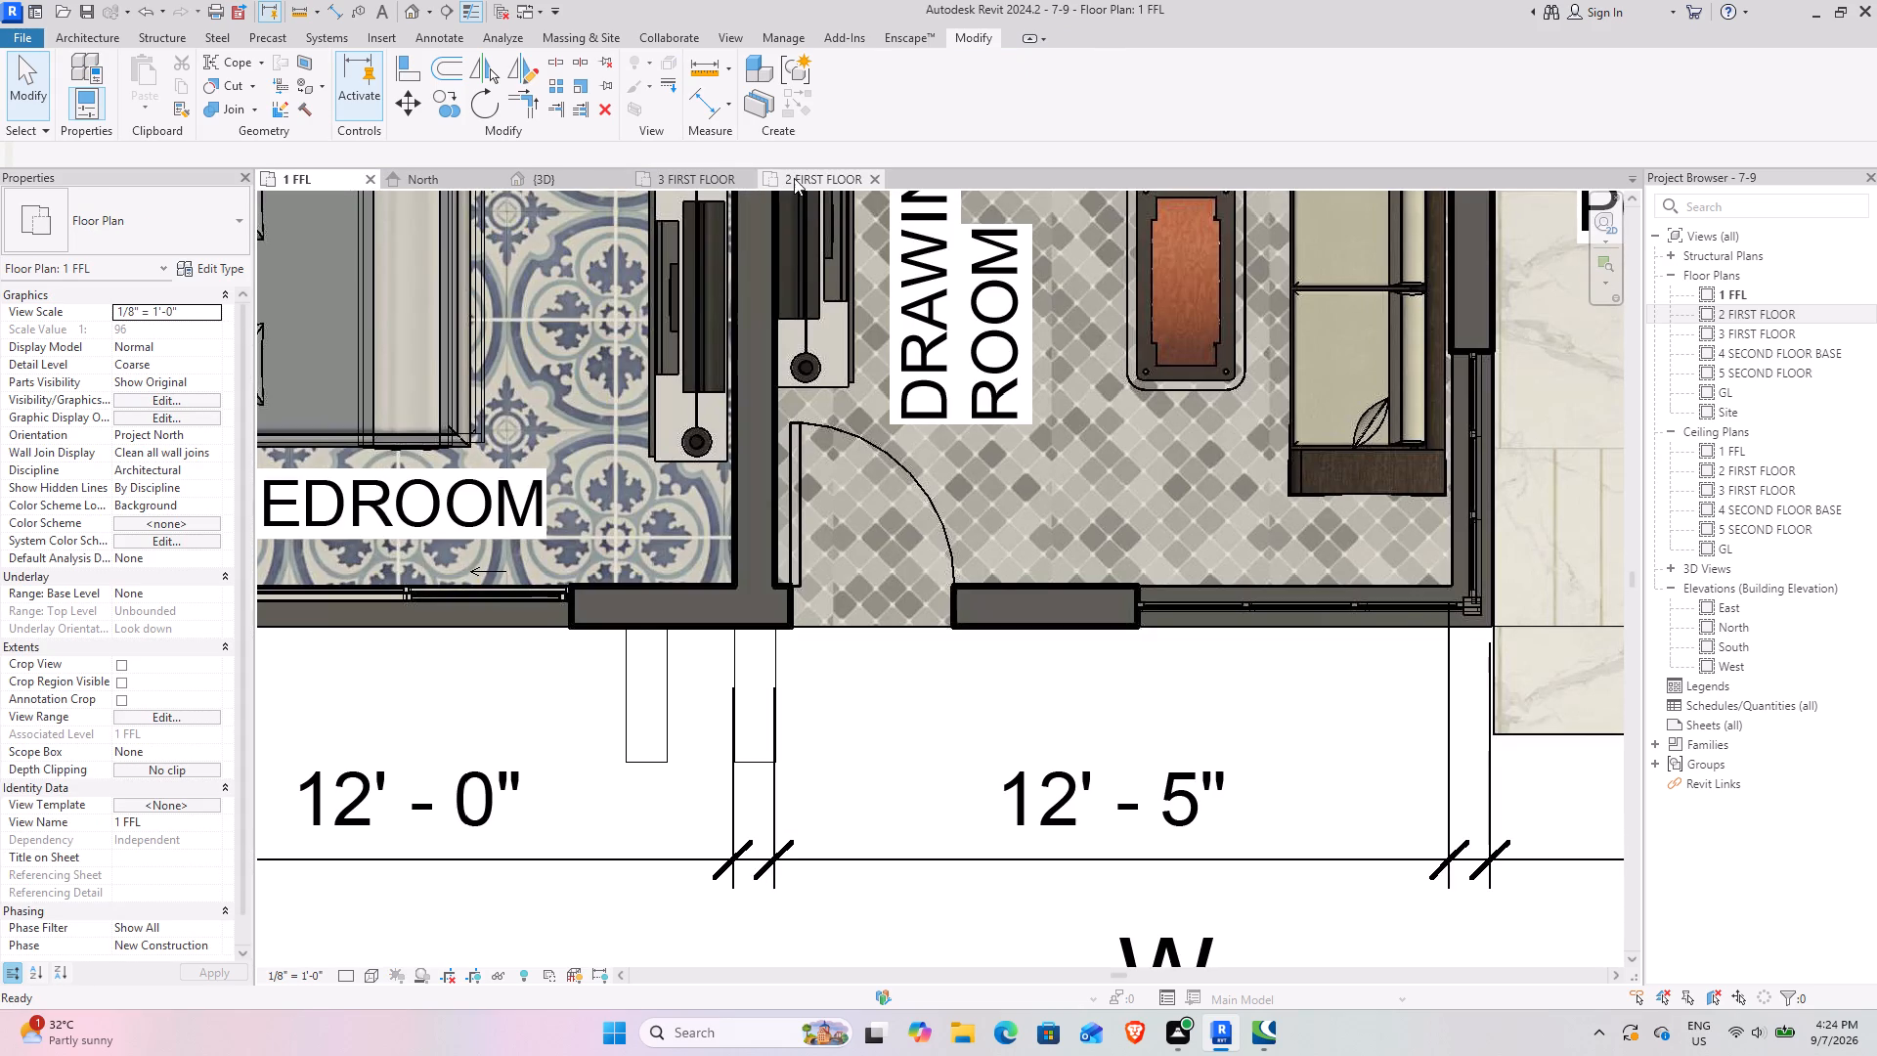
left_click(709, 178)
scroll(792, 550, "down", 4)
middle_click_drag(755, 541, 464, 577)
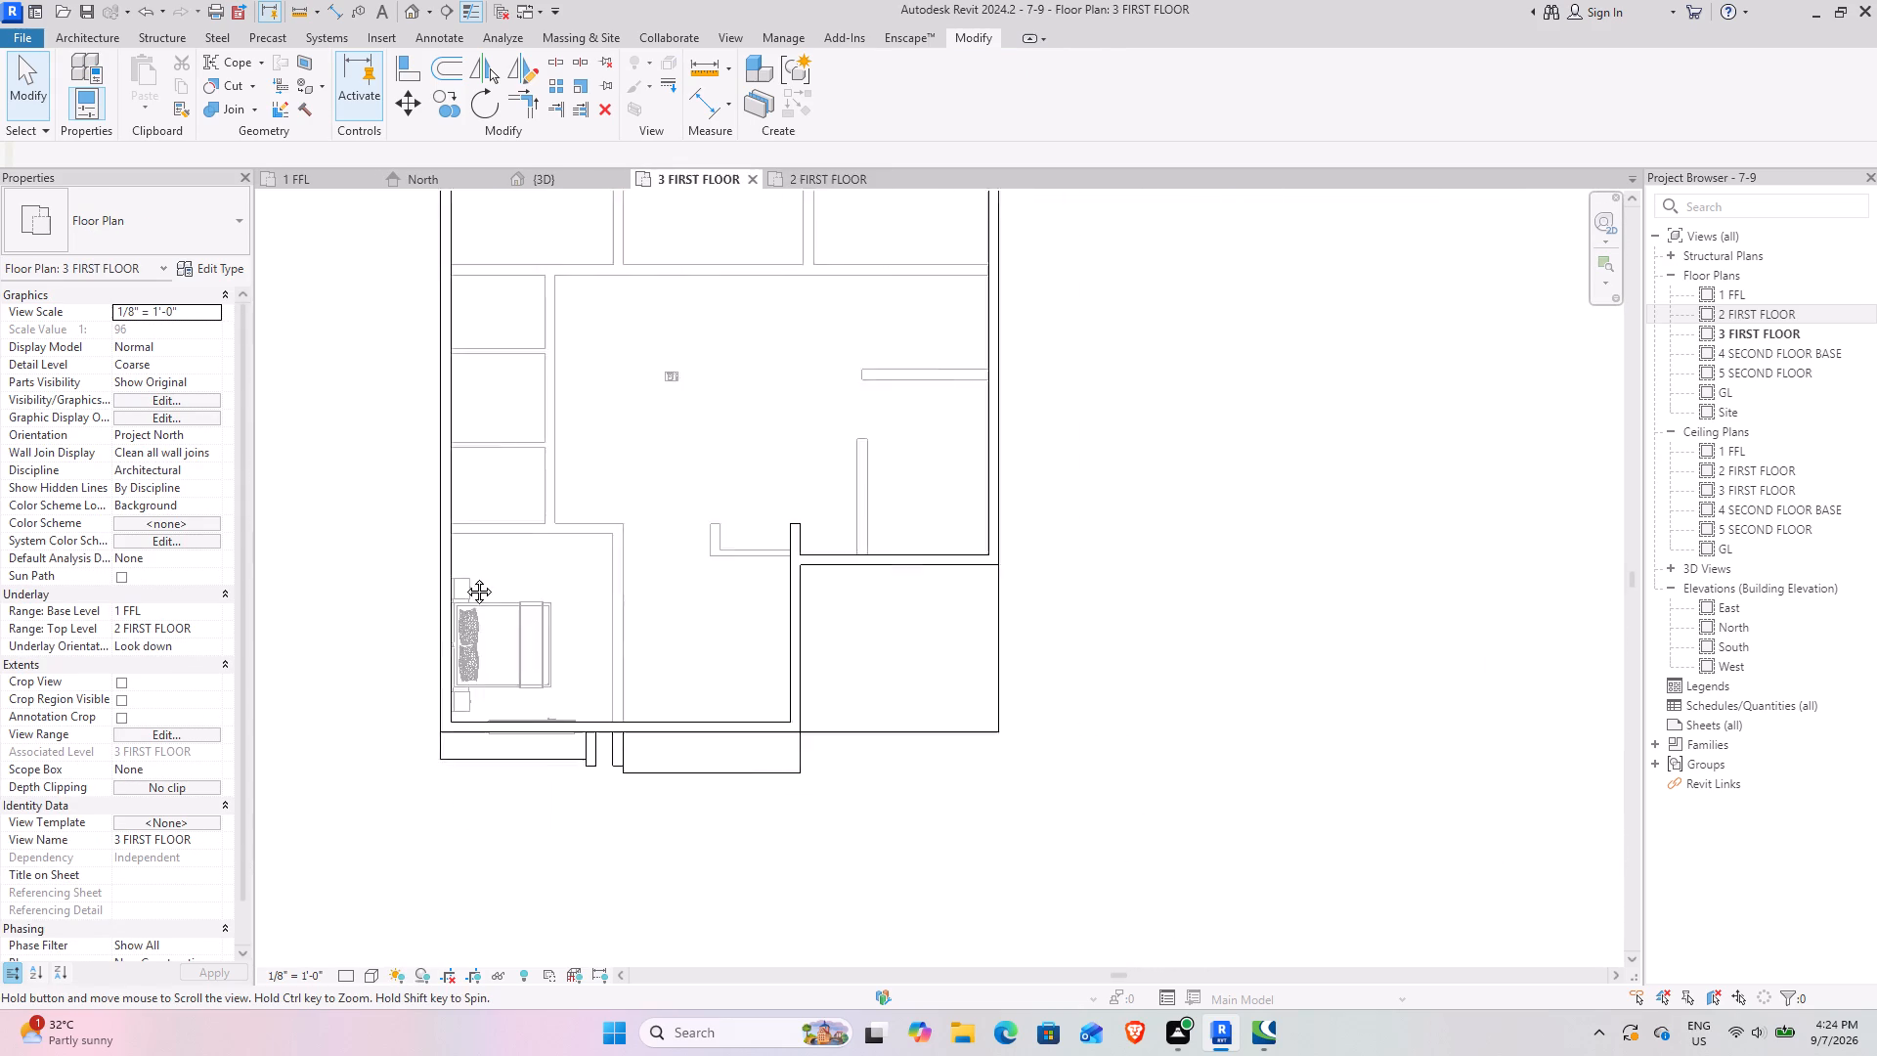
middle_click_drag(464, 577, 523, 603)
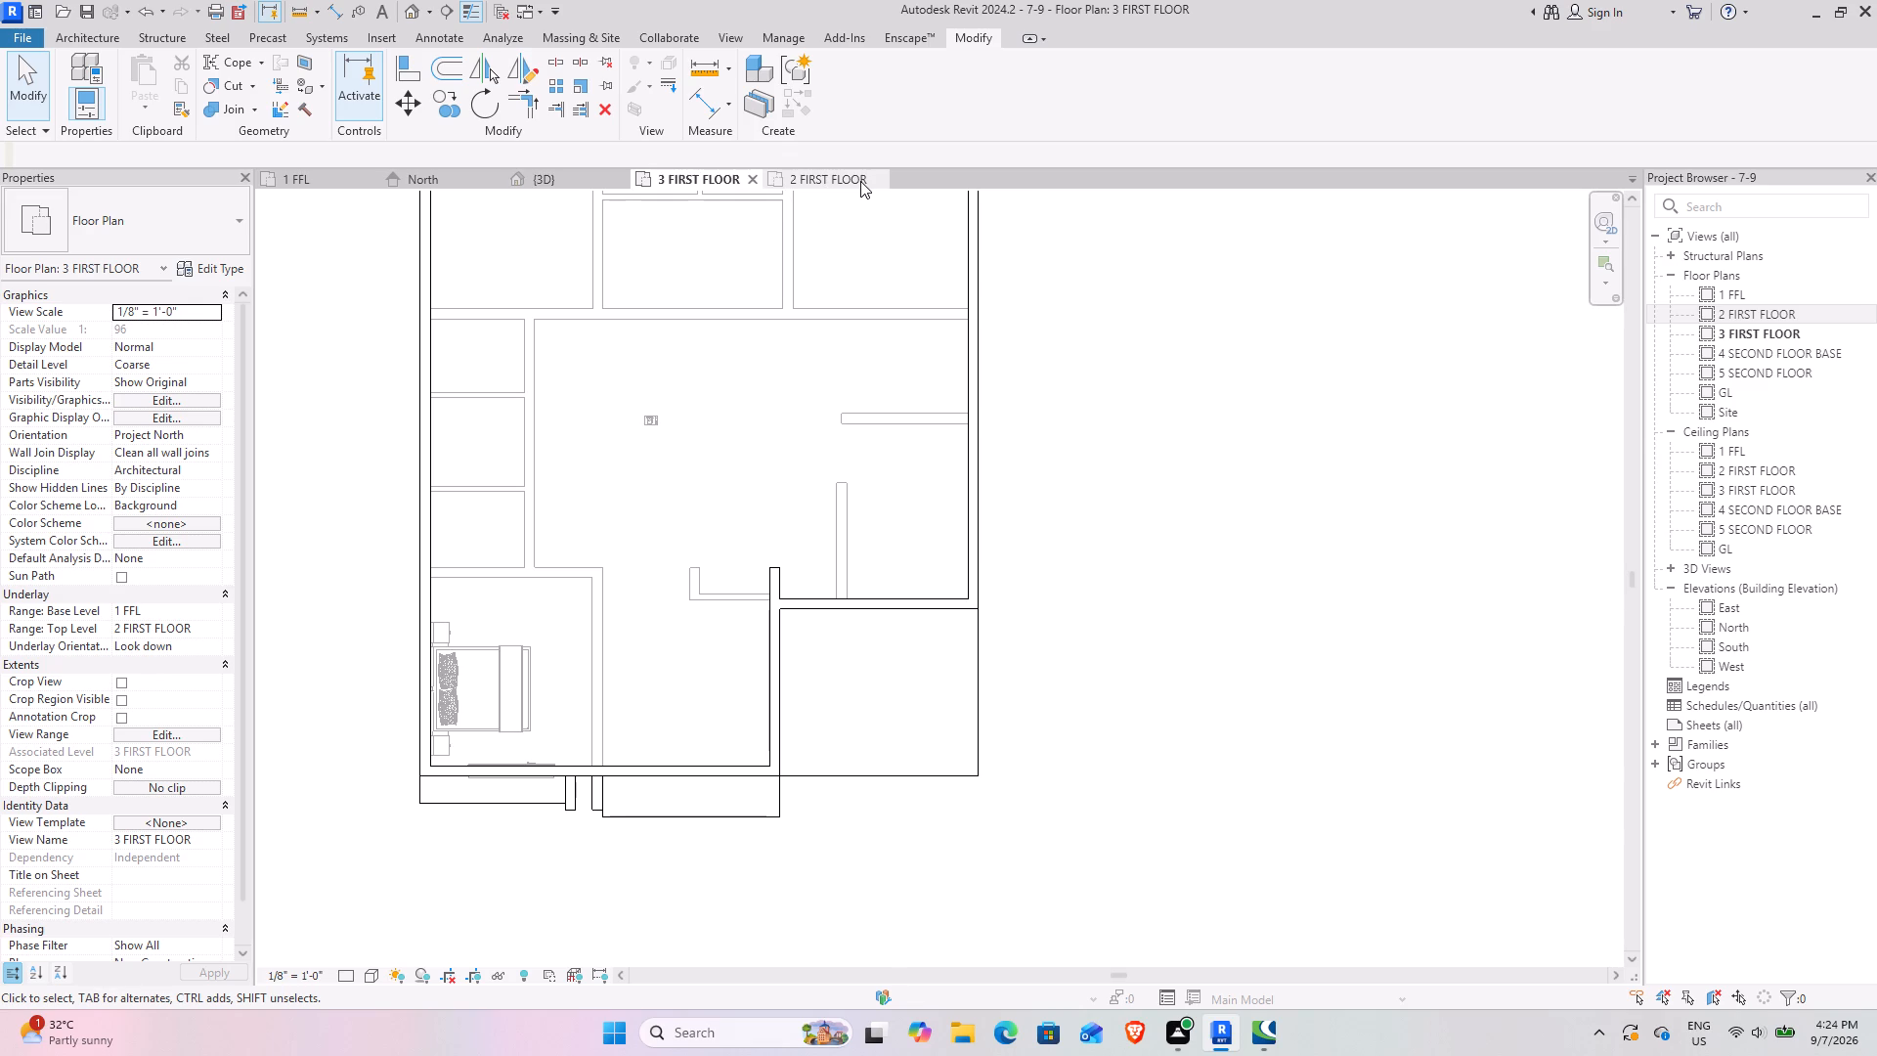
right_click(1777, 311)
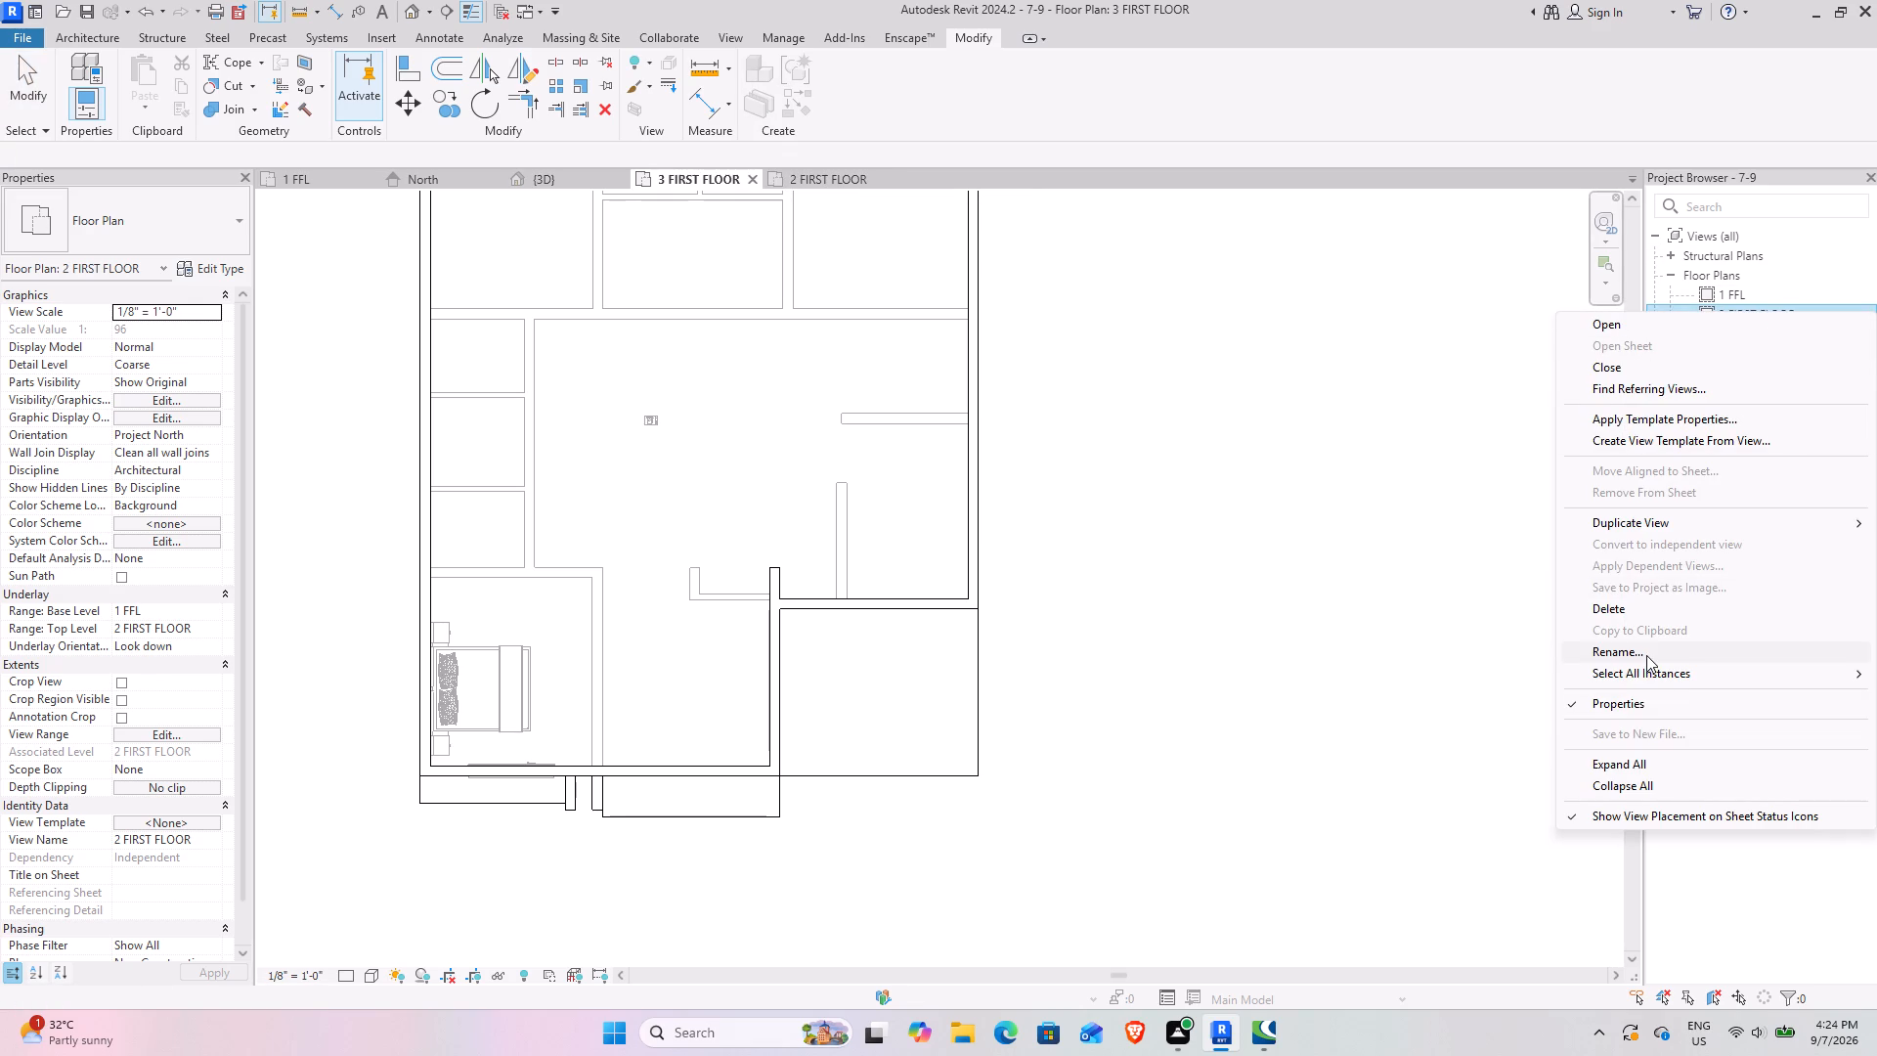
left_click(1646, 655)
left_click(1828, 310)
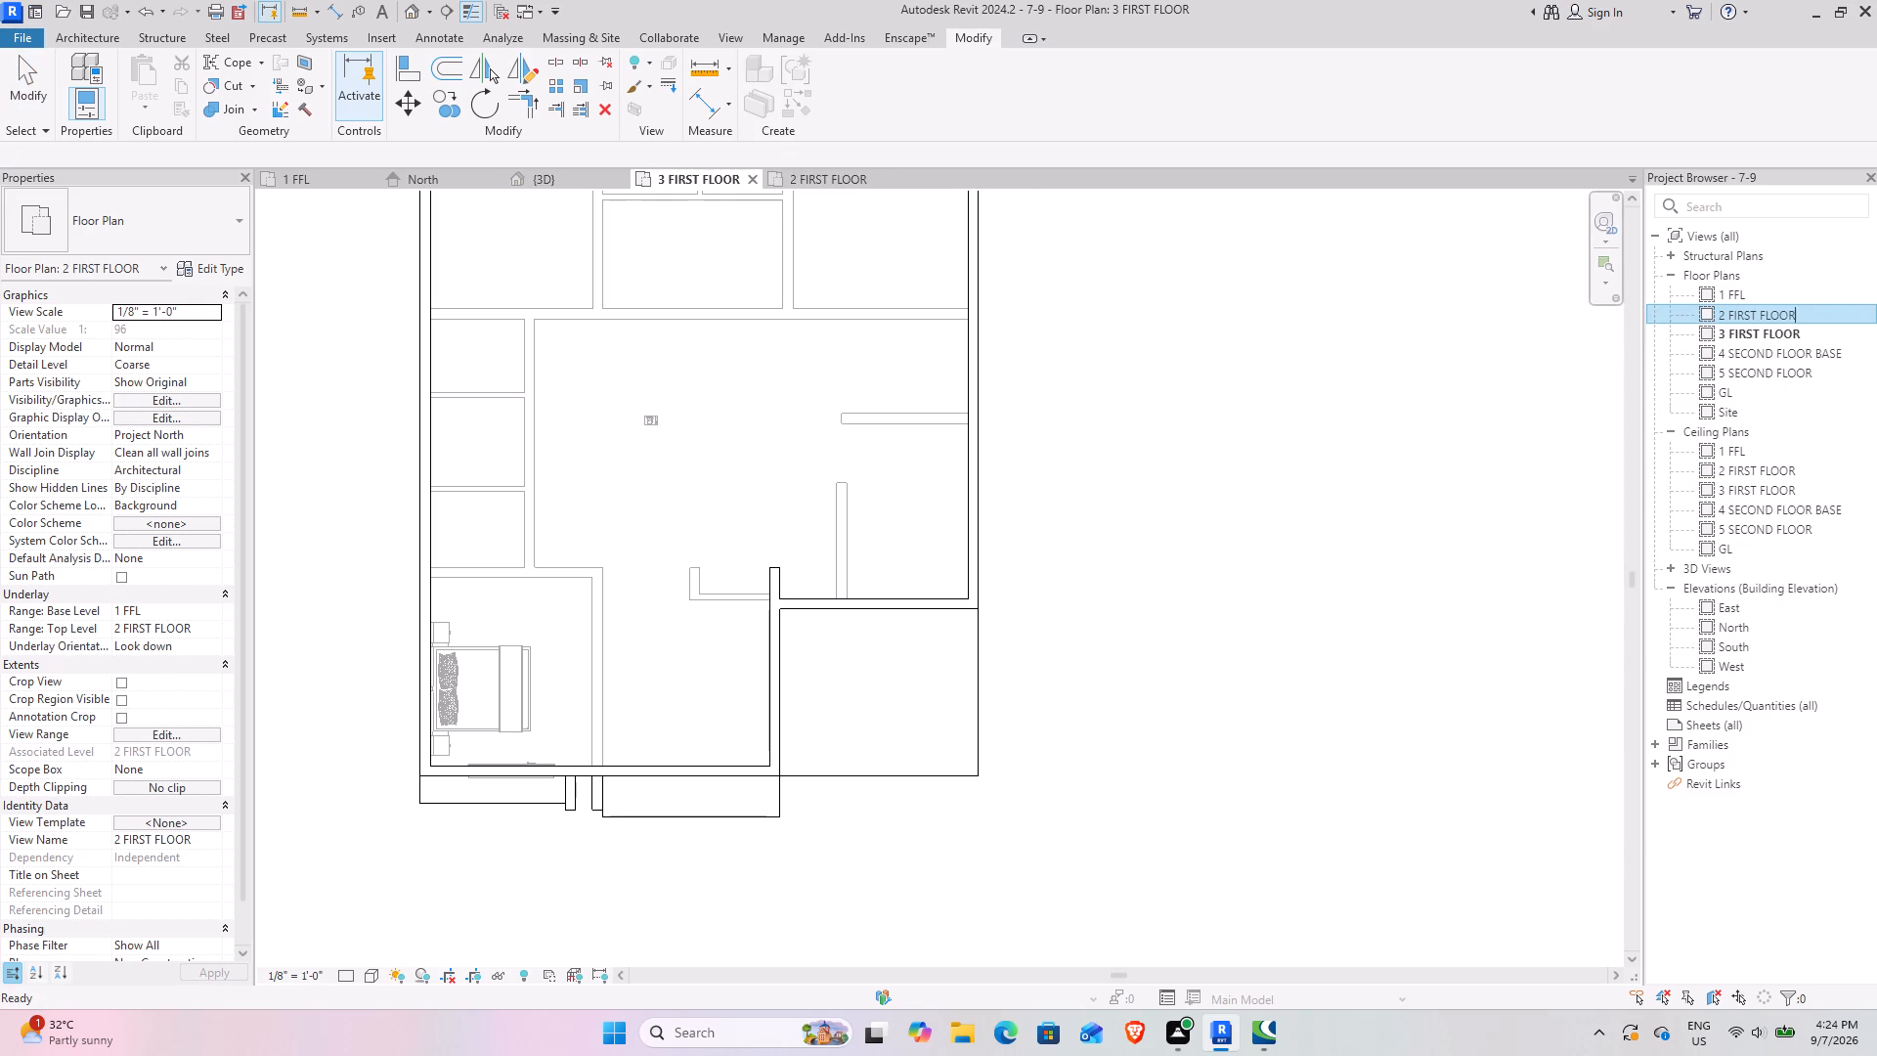
double_click(1828, 310)
key("space")
type("BASE")
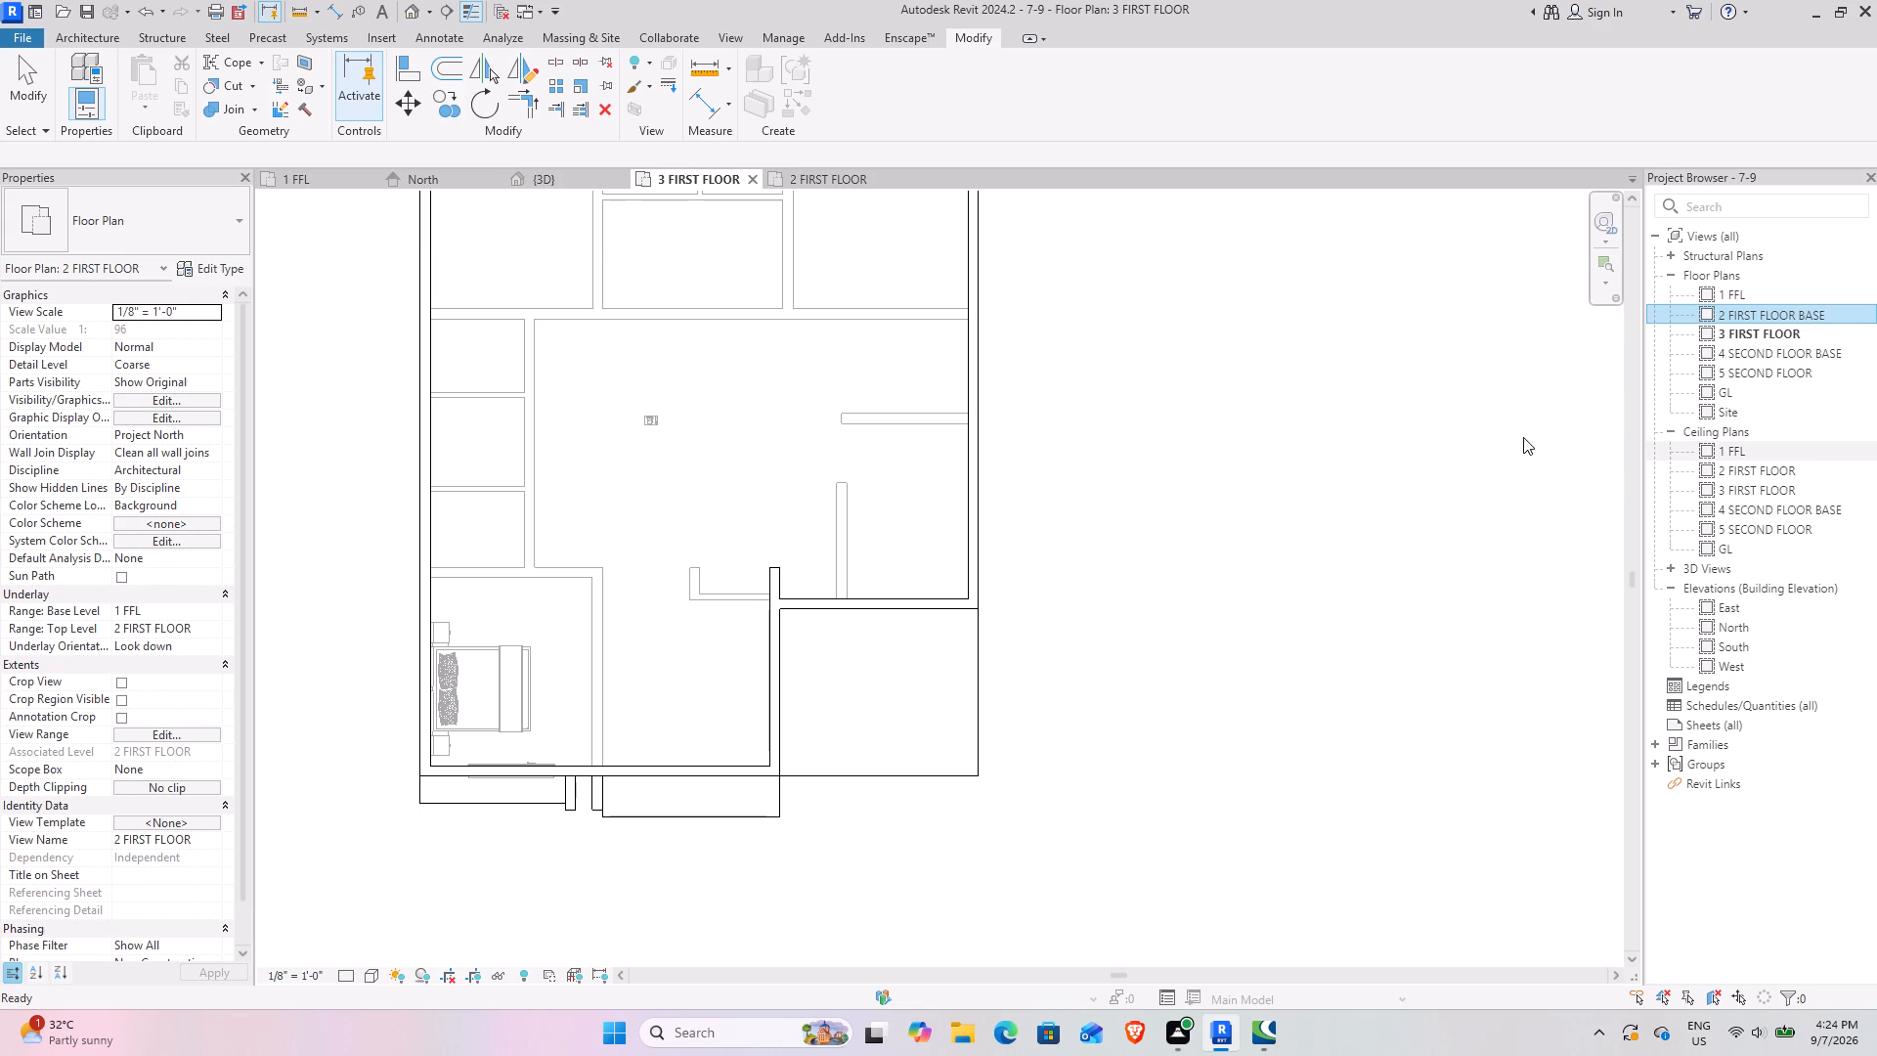
left_click(1523, 437)
left_click(1002, 521)
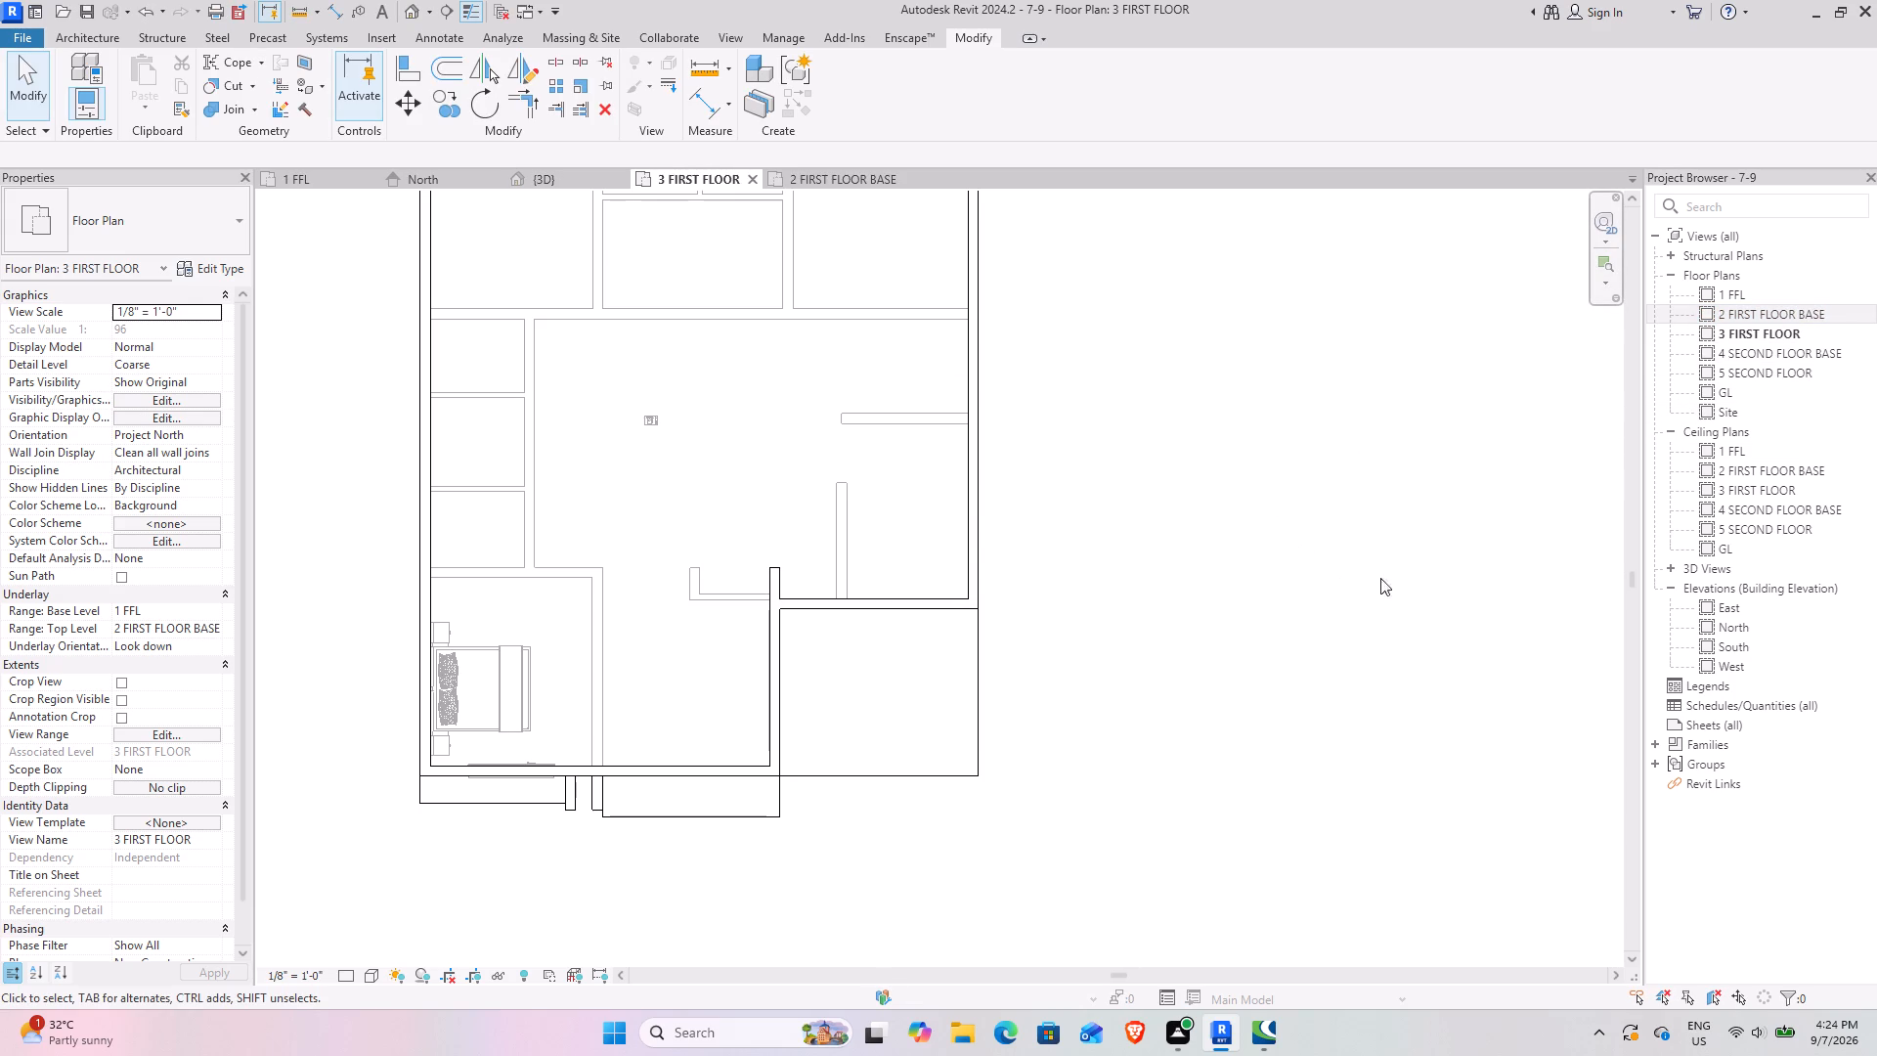
Draw 9" walls on 3 FIRST FLOOR, up to level 4 SECOND FLOOR BASE, enclosing the front bedroom: about 14' 9" deep, returning to the left side wall.
scroll(823, 582, "down", 2)
middle_click_drag(778, 570, 810, 637)
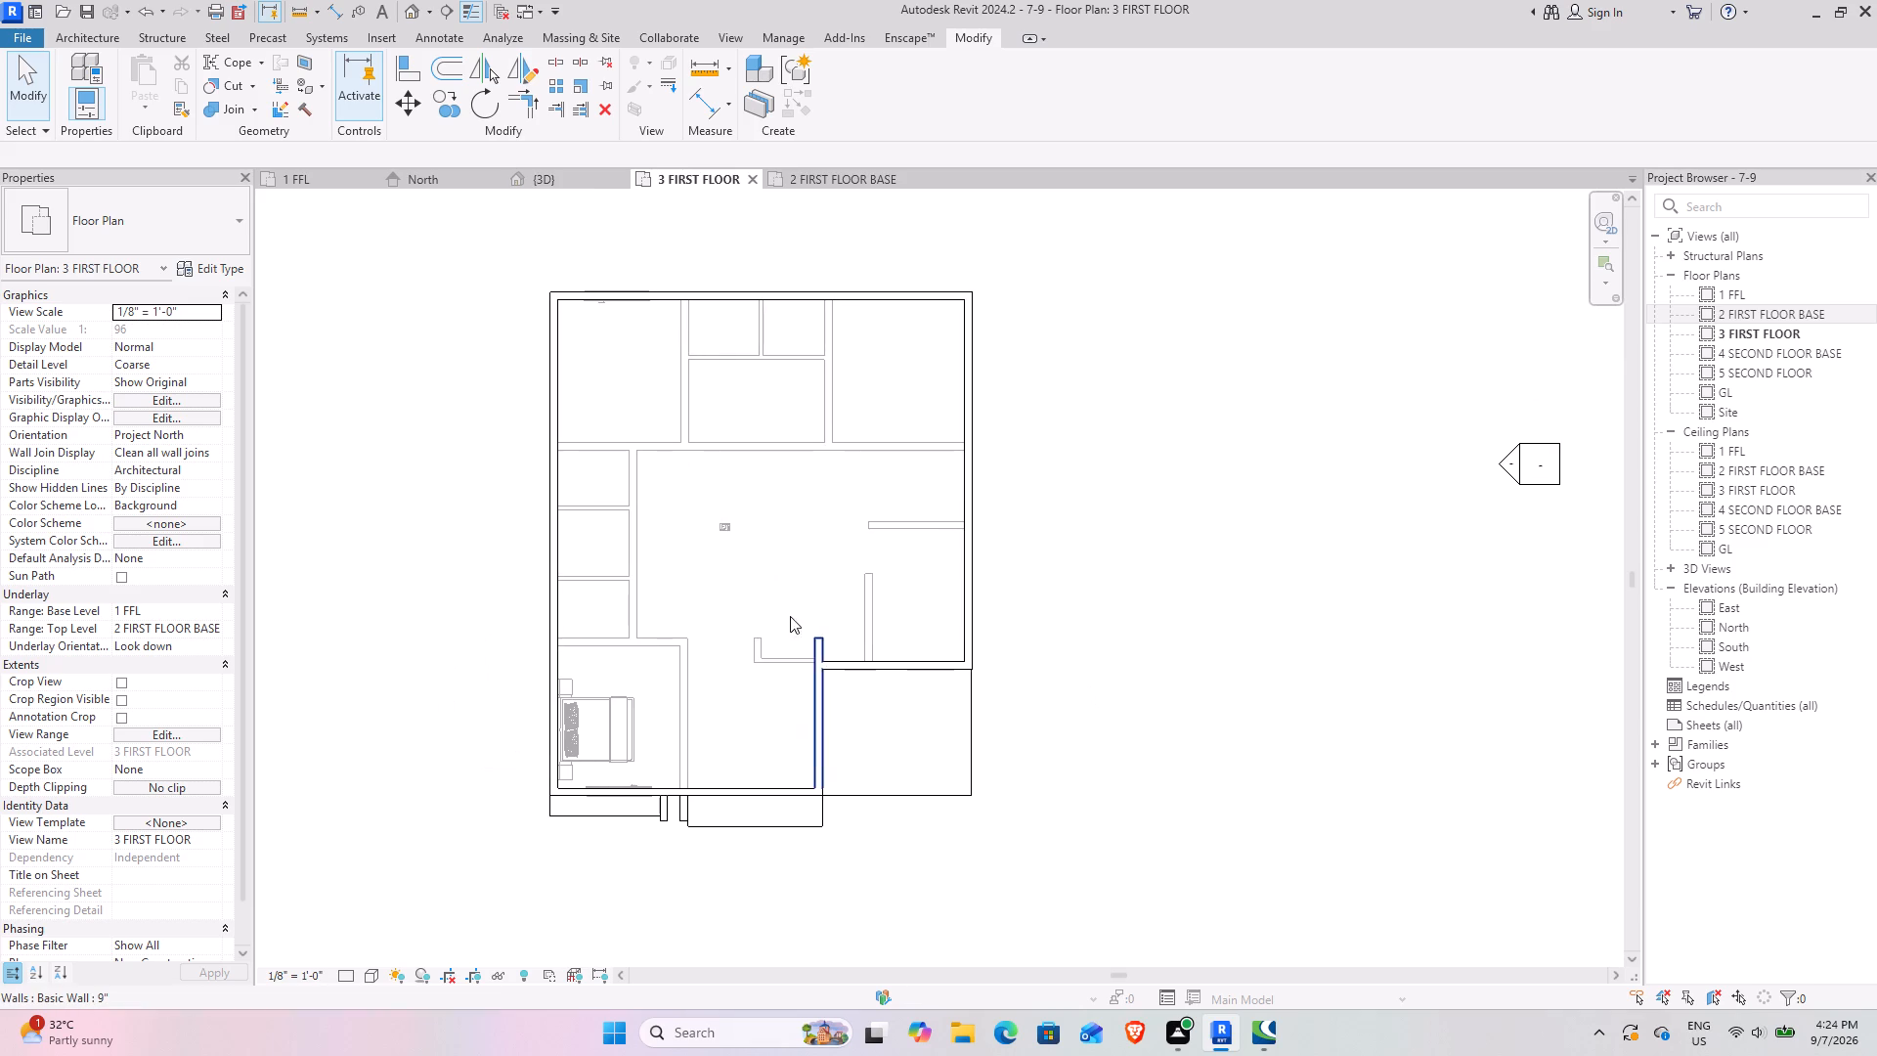
scroll(764, 488, "up", 3)
middle_click_drag(772, 566, 799, 490)
scroll(808, 499, "down", 2)
middle_click_drag(808, 494, 782, 515)
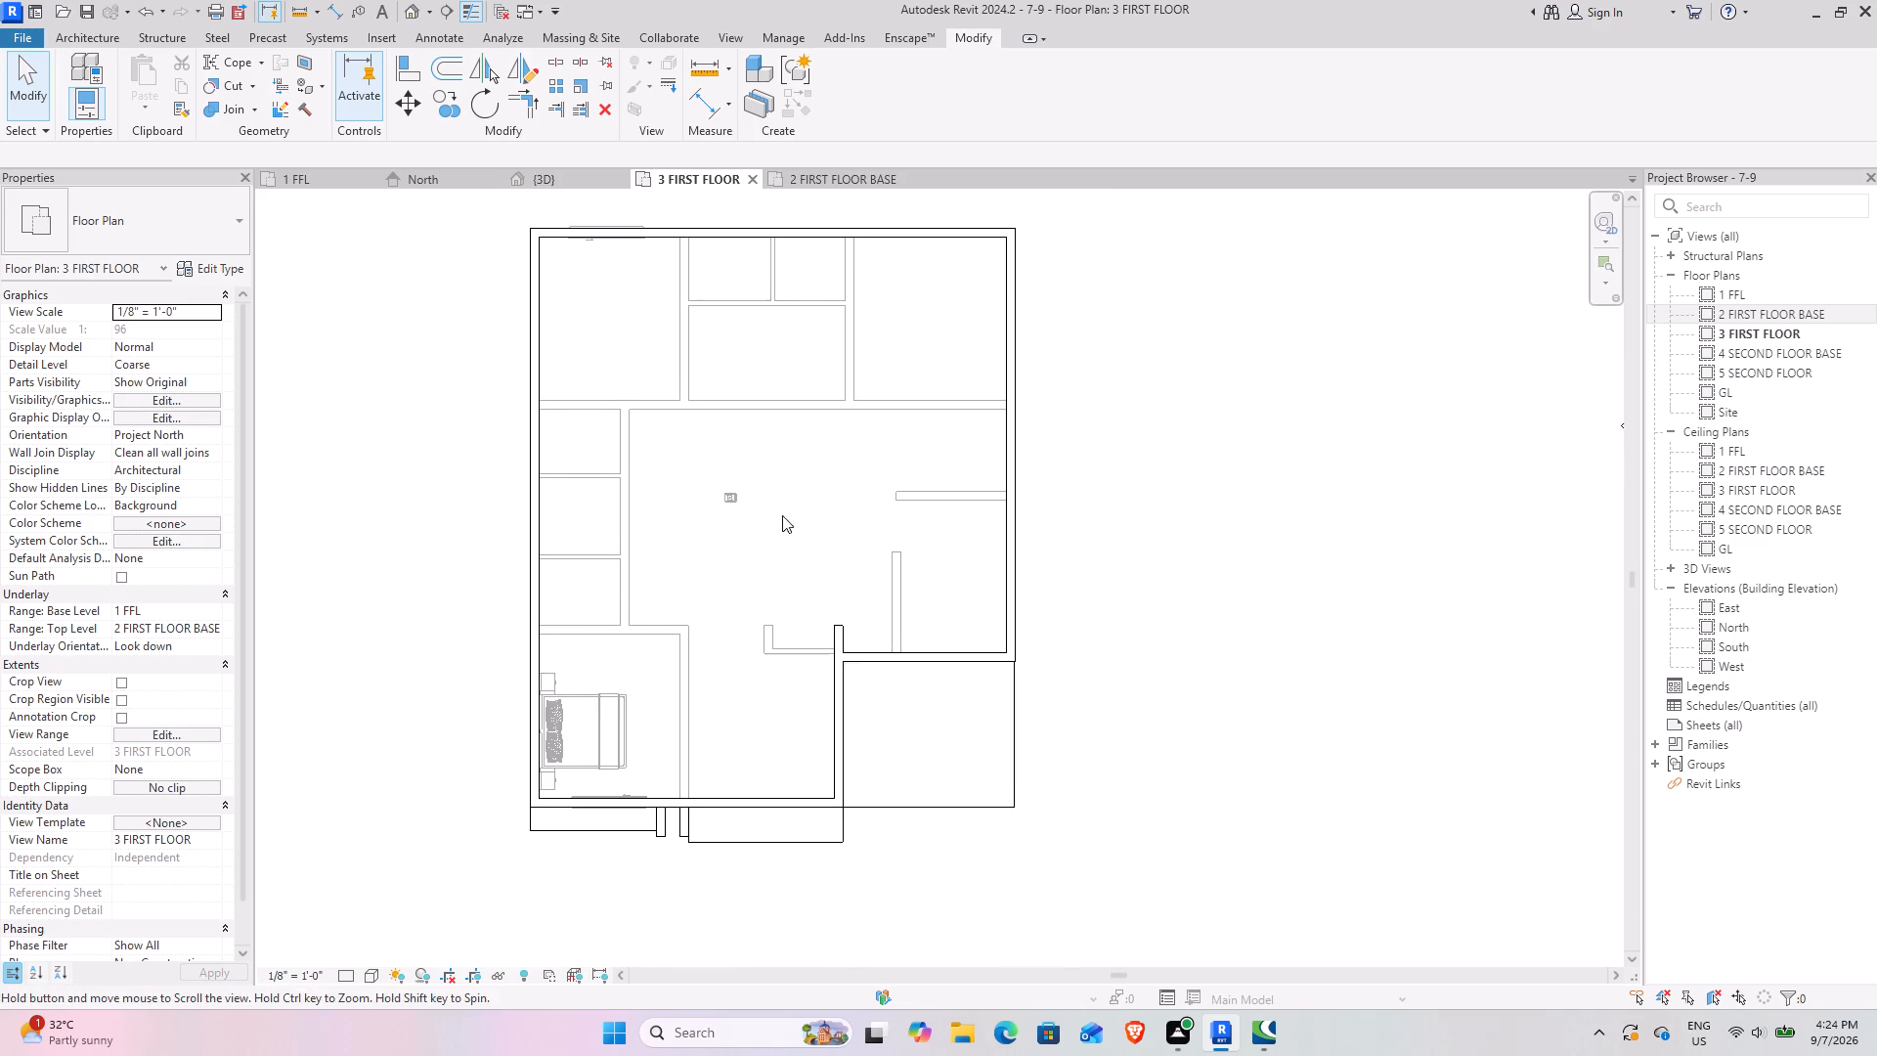
middle_click_drag(782, 515, 786, 515)
type("WA")
left_click(228, 399)
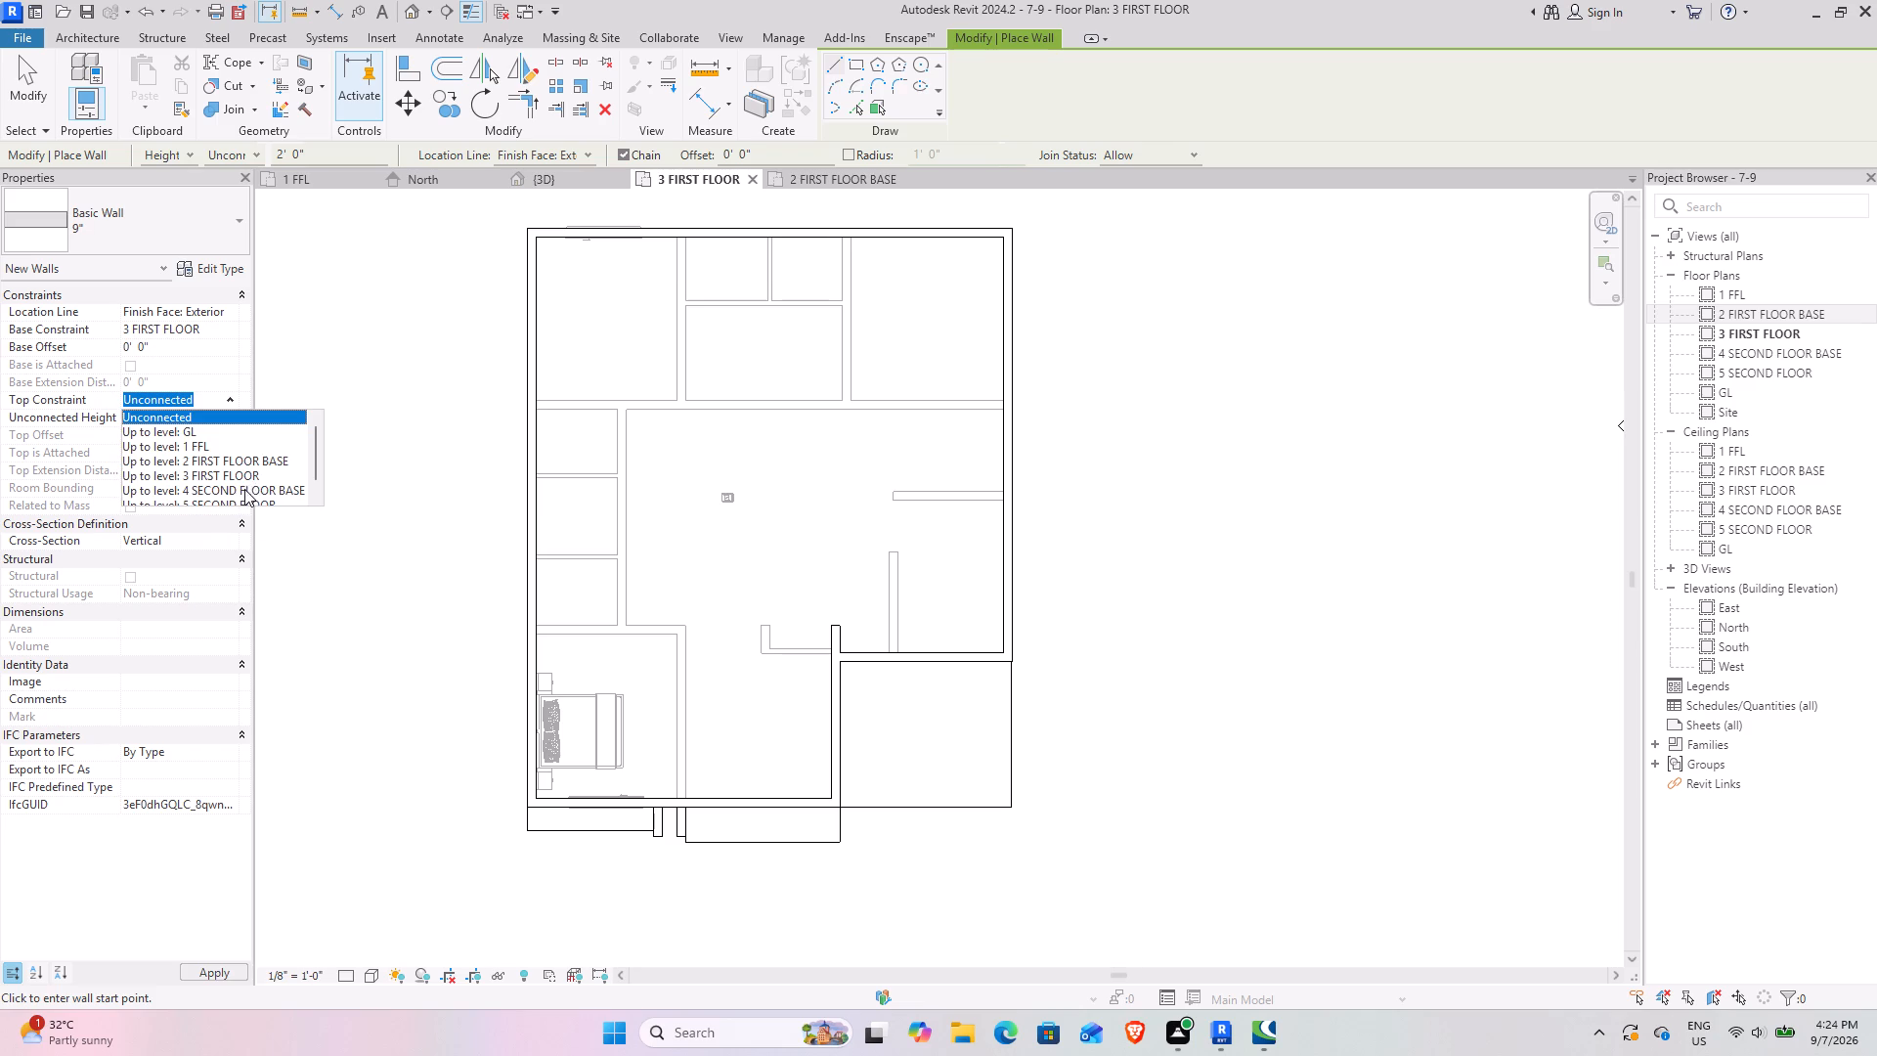
left_click(244, 489)
scroll(708, 760, "up", 3)
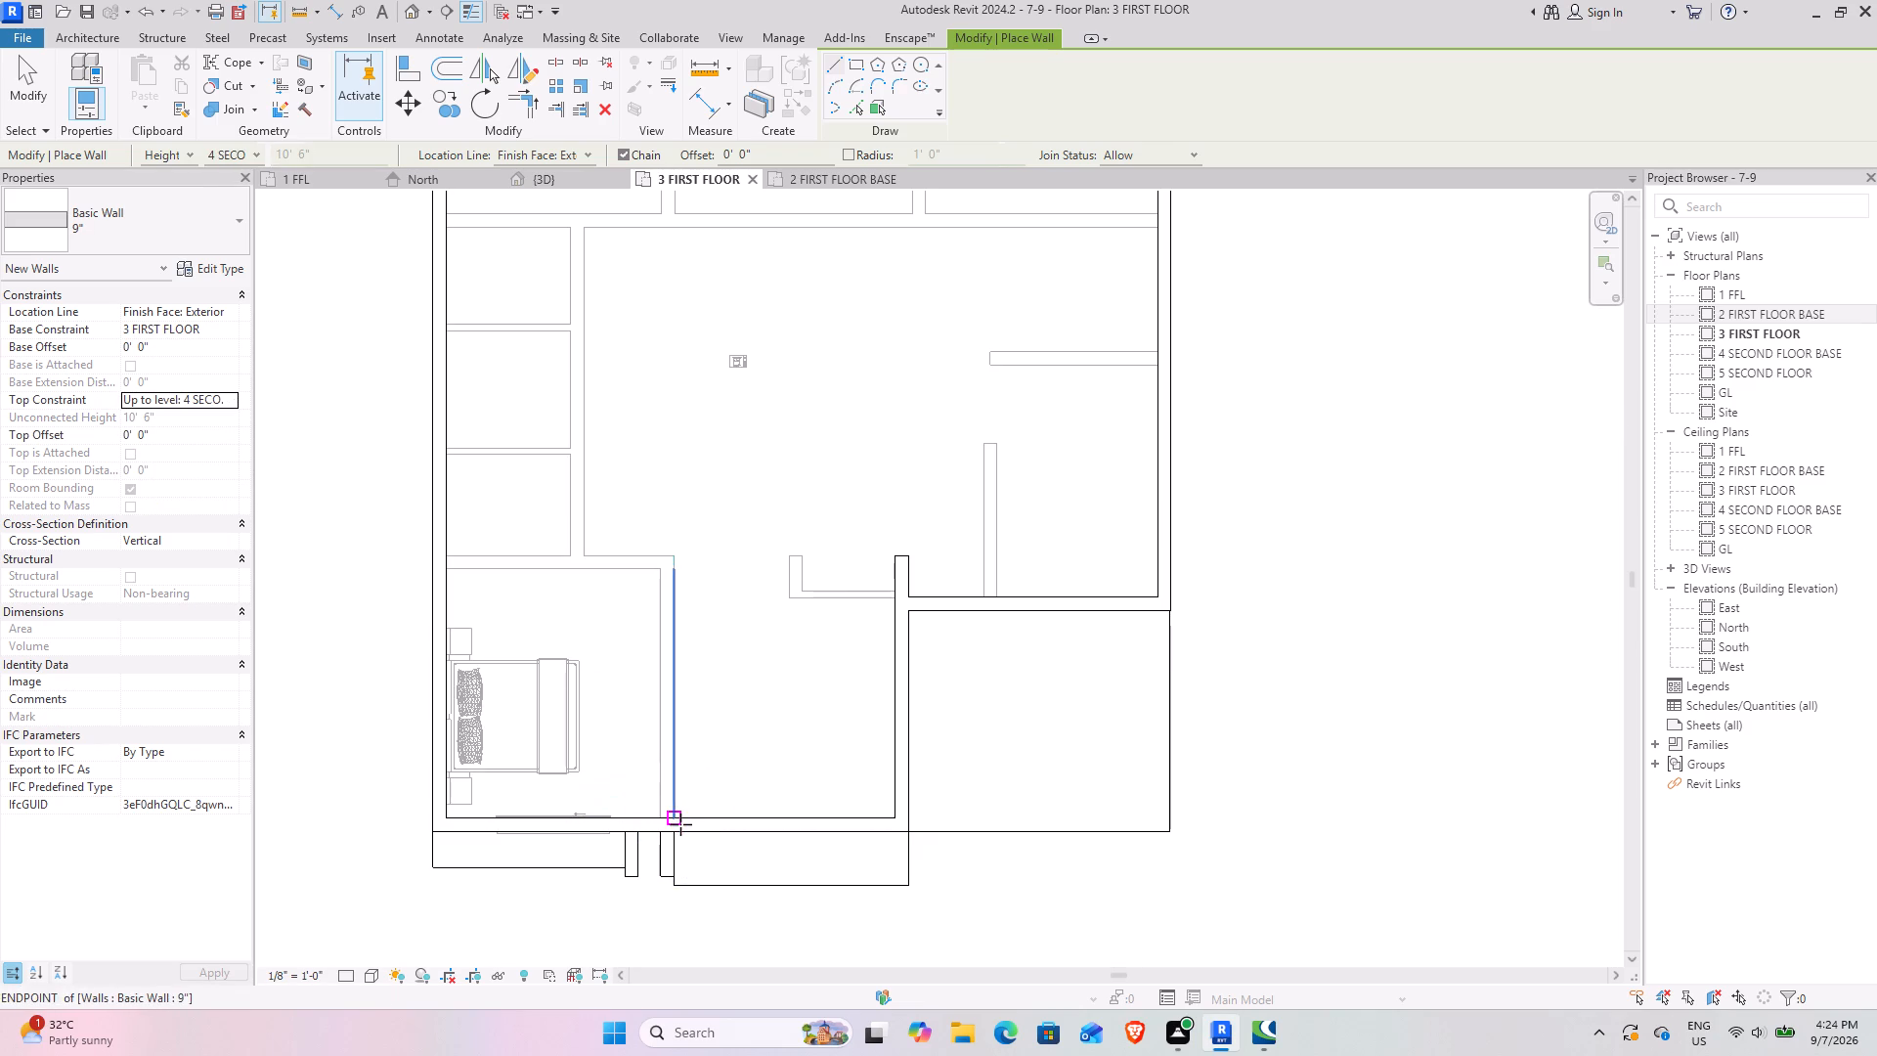
left_click(679, 824)
key("space")
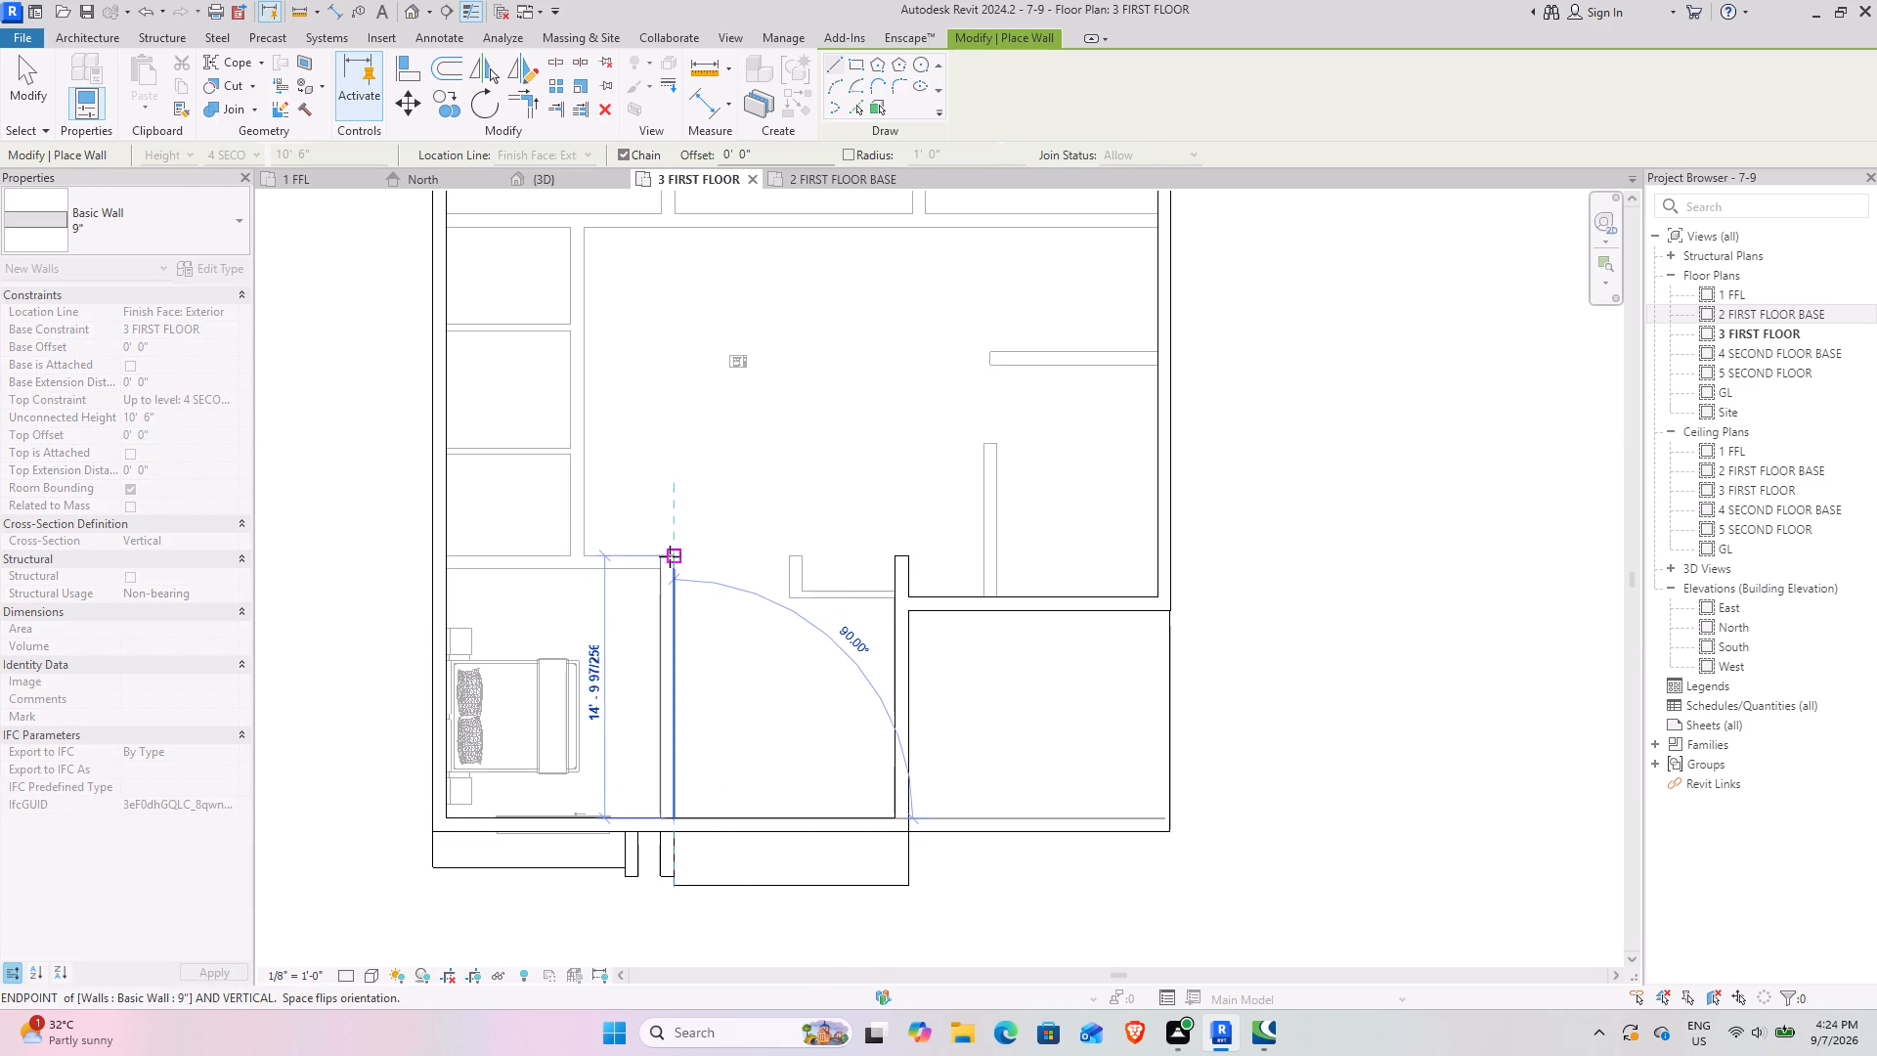
left_click(674, 559)
left_click(450, 558)
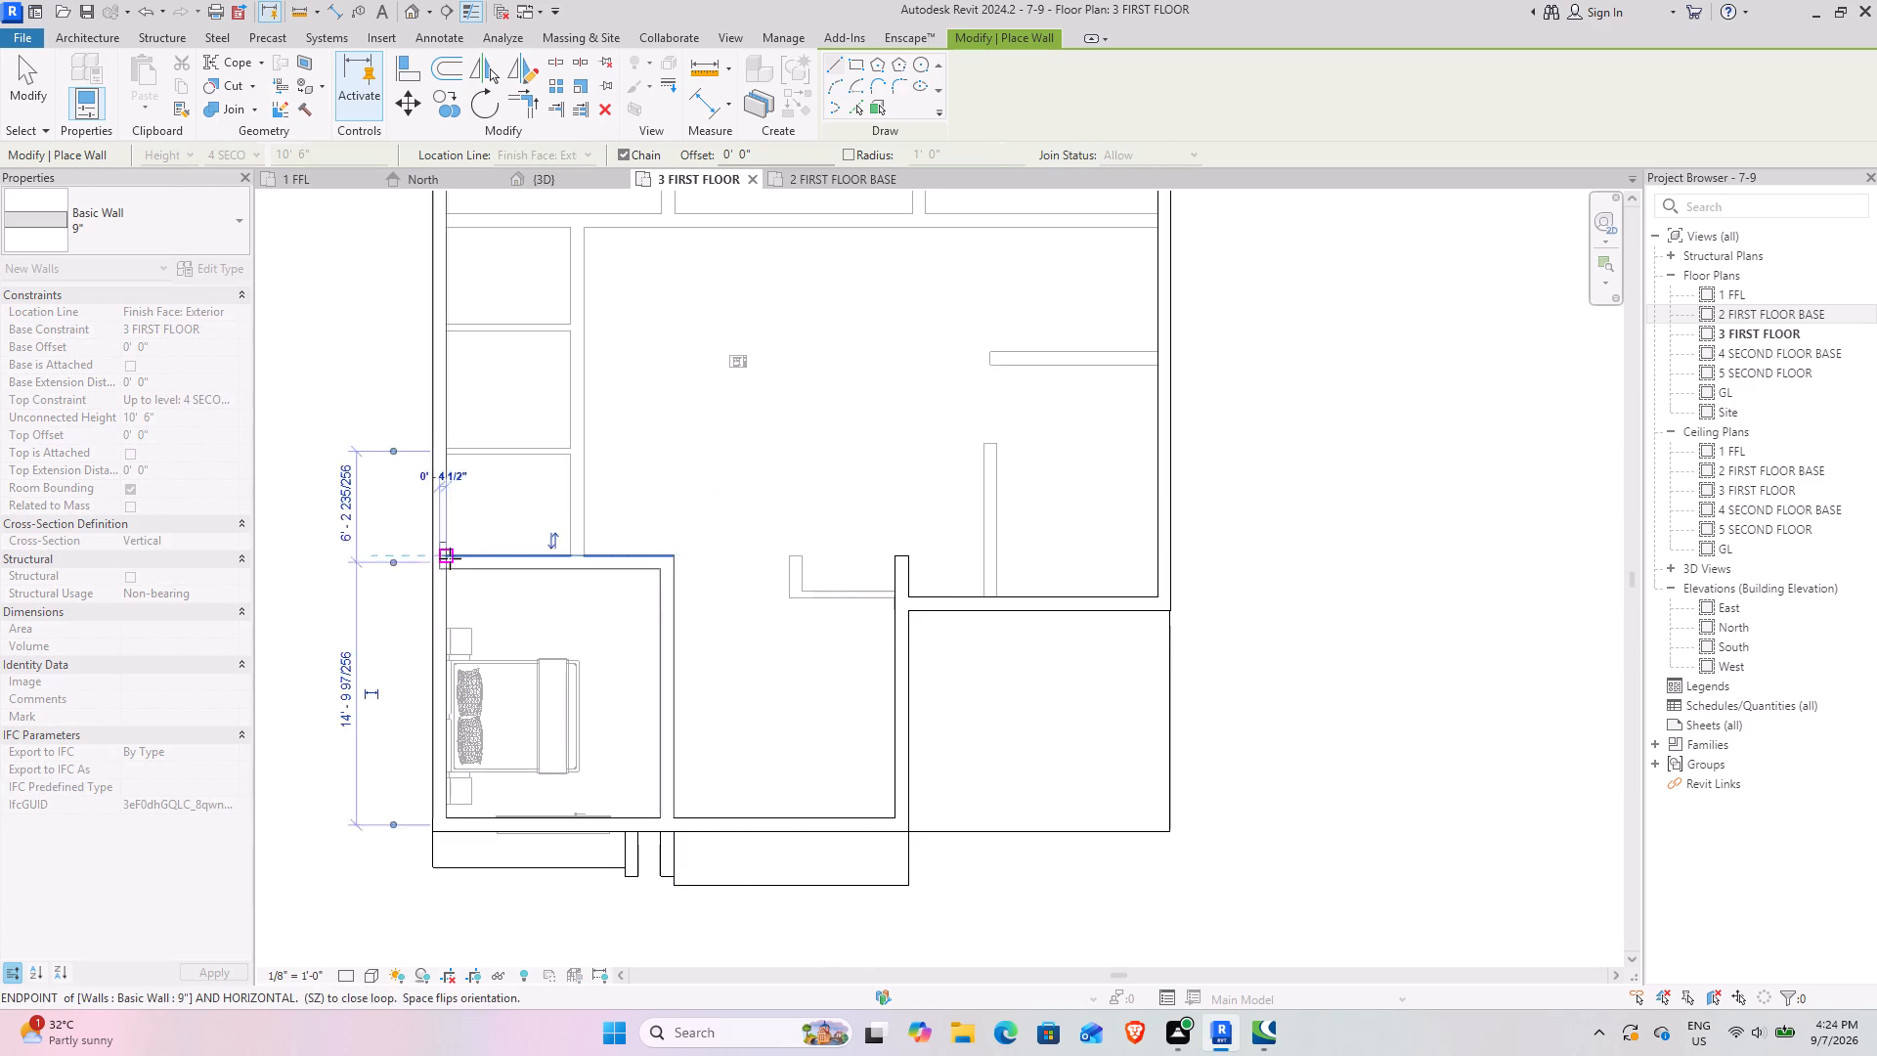
key("Escape")
Draw a 9" wall about 18' 10" long from the bedroom's back wall along the small left rooms, returning to the left side wall.
left_click(588, 555)
middle_click_drag(620, 453, 598, 620)
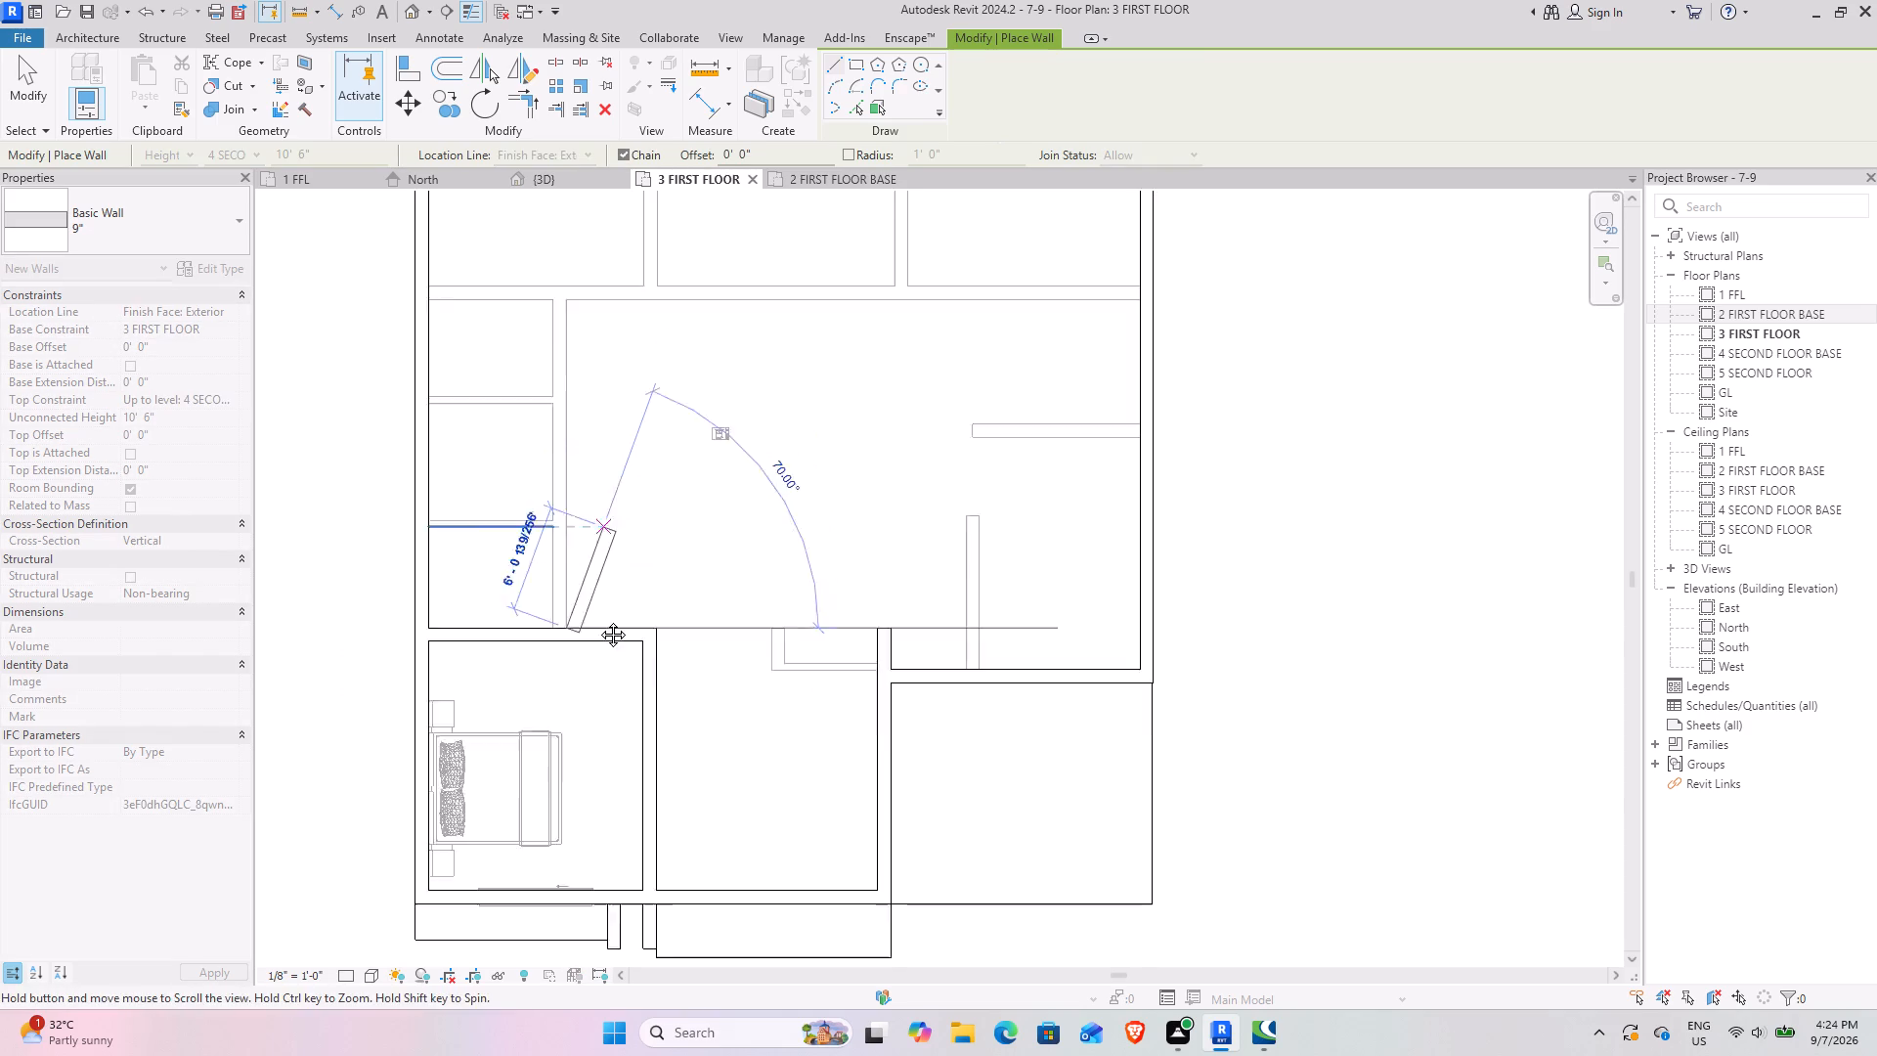
middle_click_drag(598, 620, 602, 713)
key("space")
left_click(567, 494)
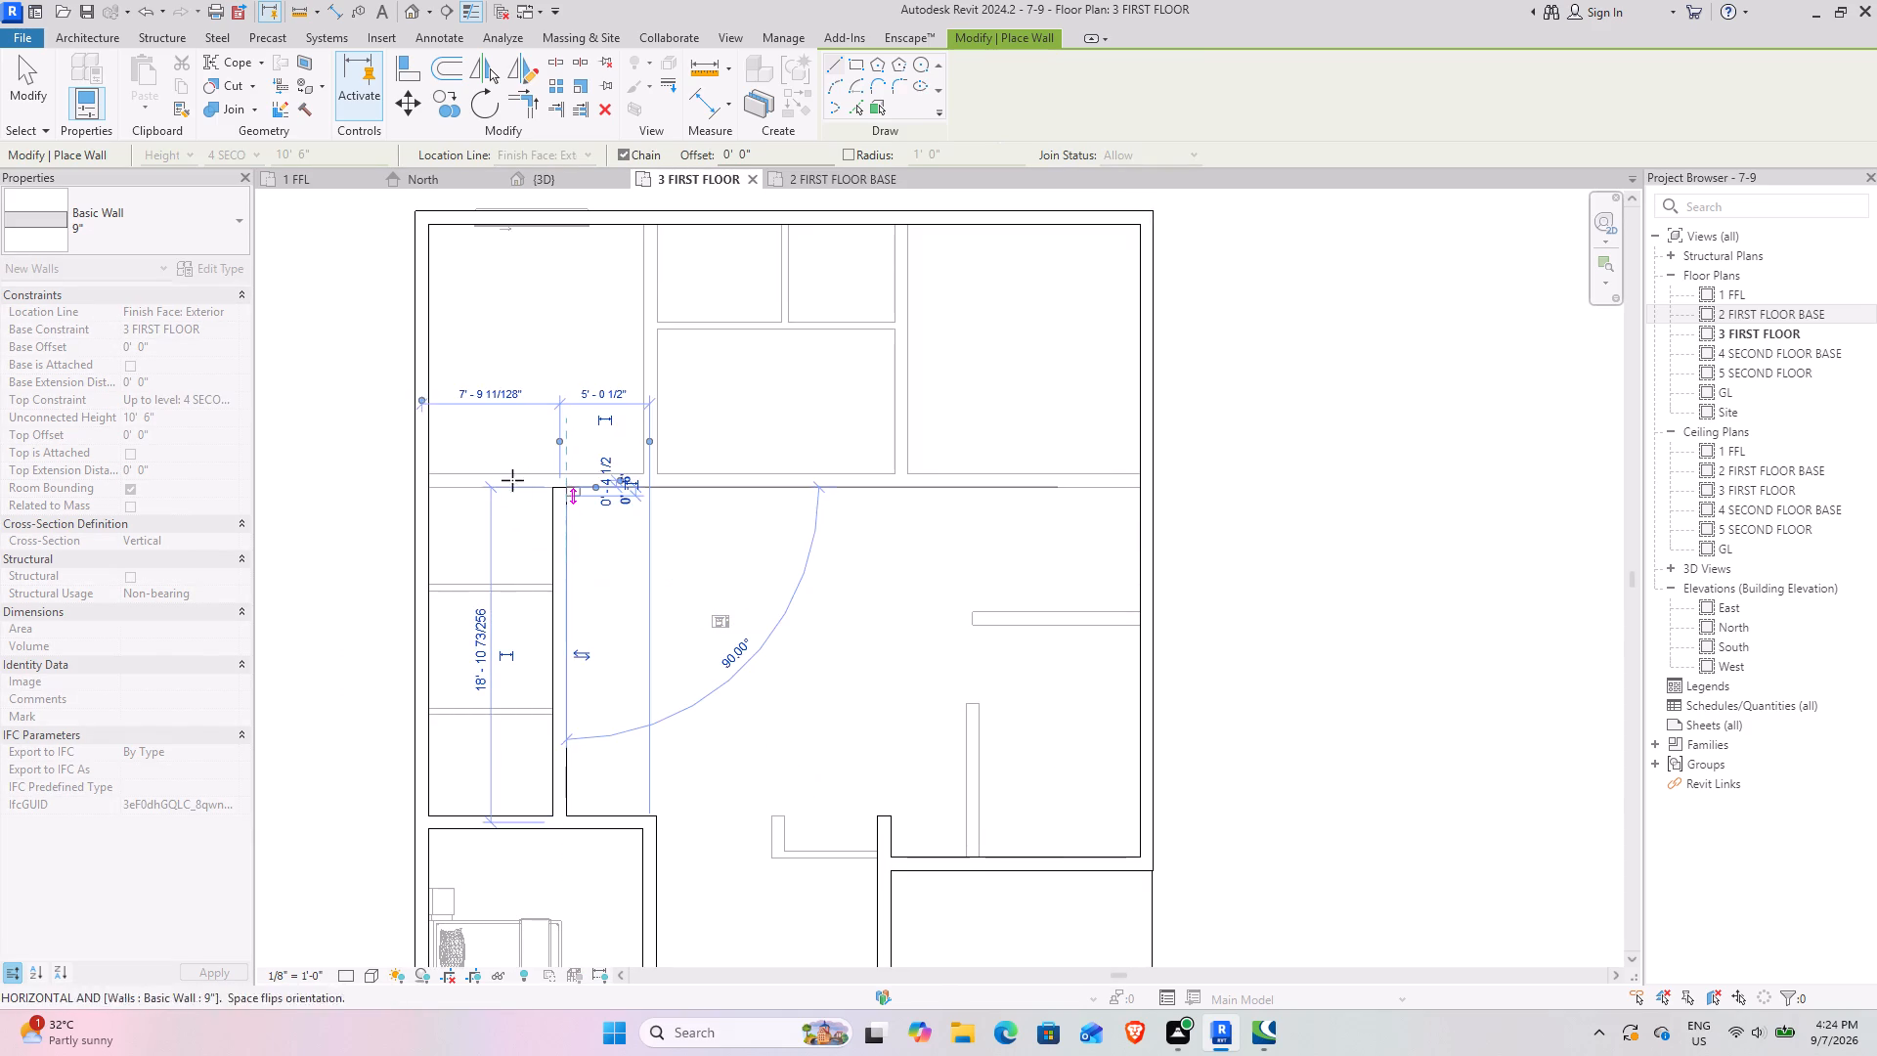
key("space")
left_click(427, 485)
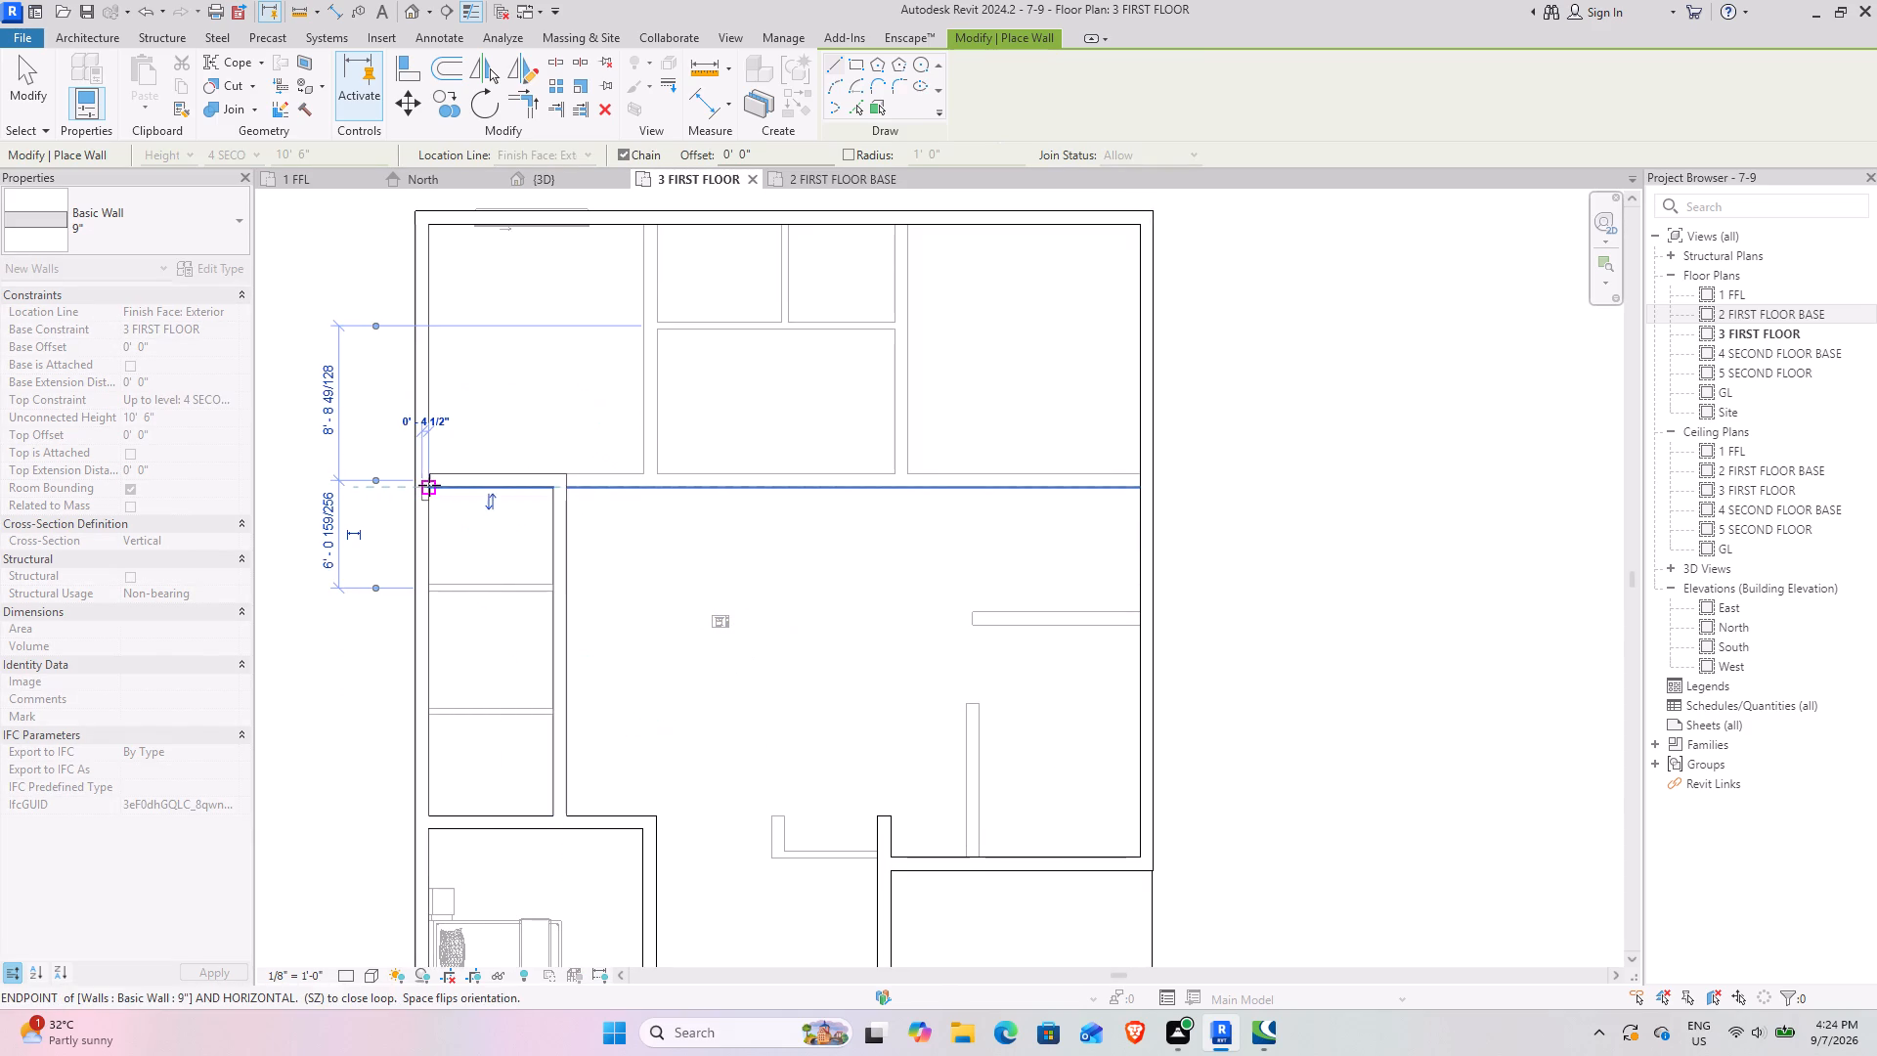
key("Escape")
Extend the cross wall line with a 9" wall from the small rooms' back corner to the right side wall.
left_click(569, 481)
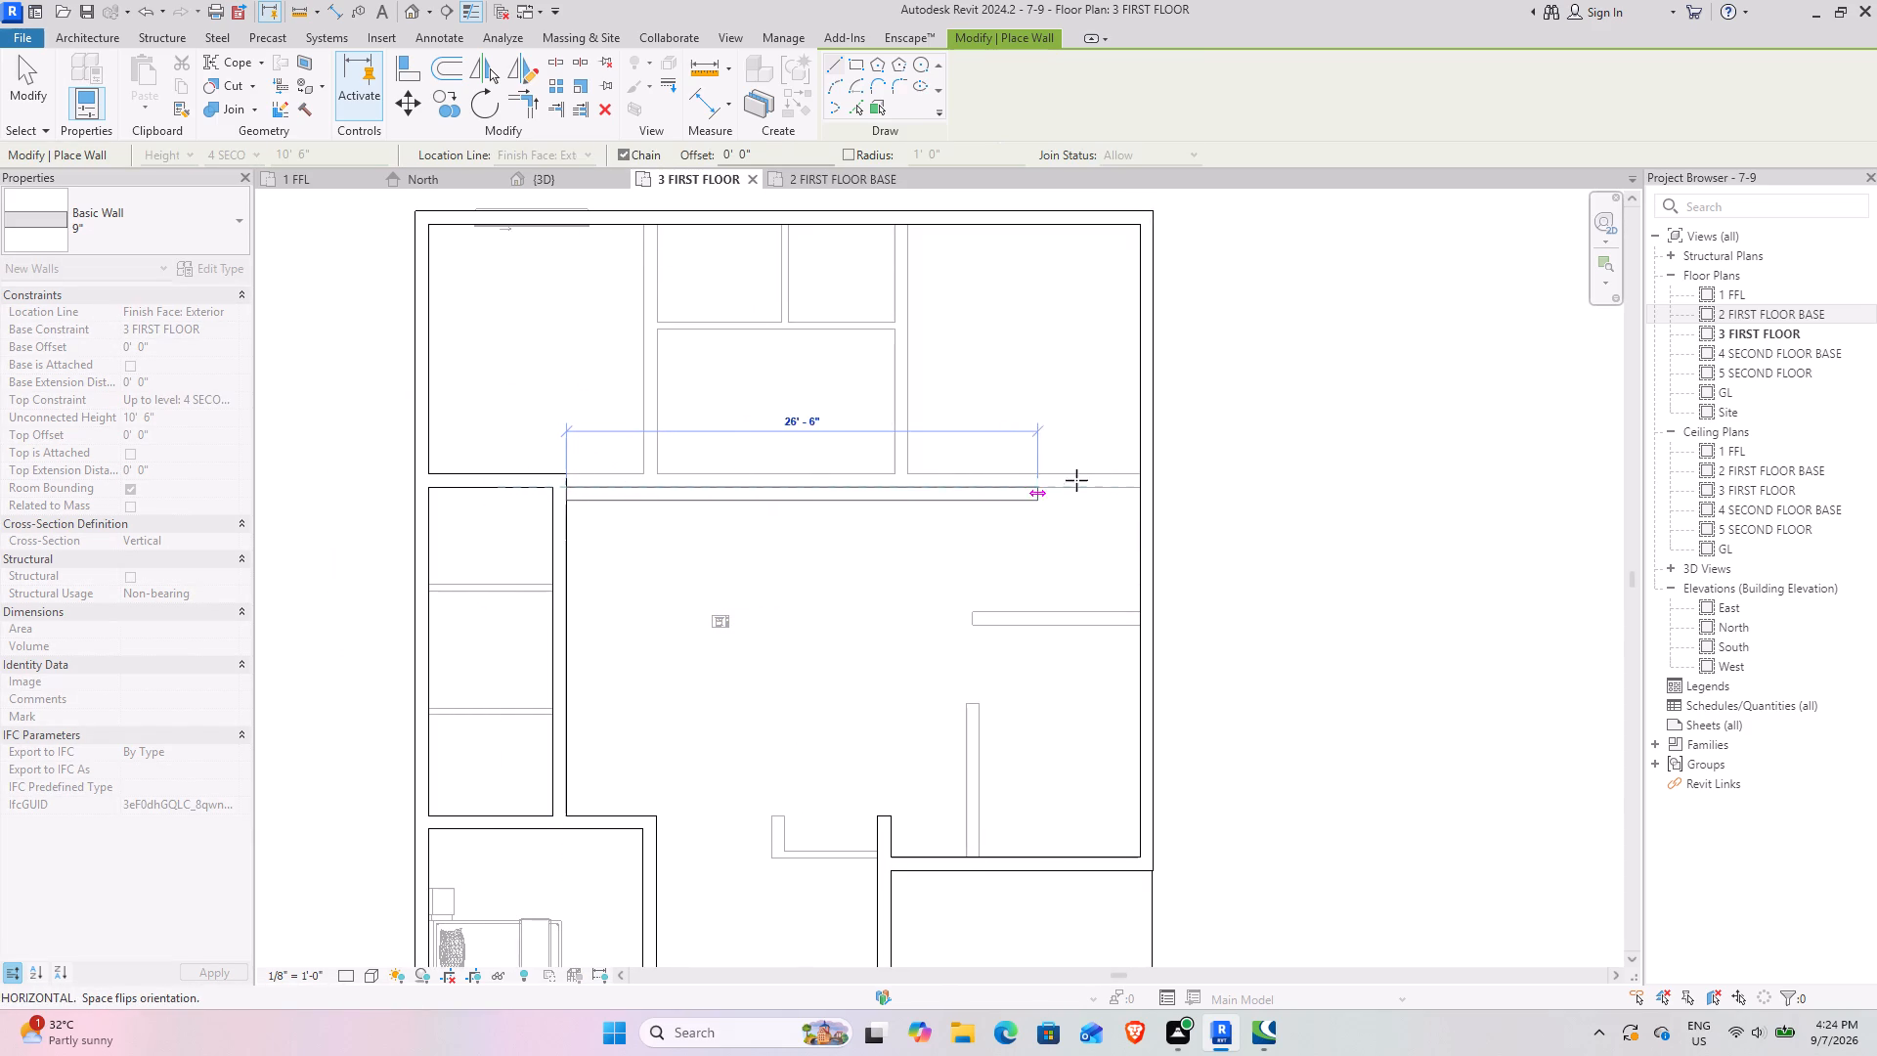
key("space")
left_click(1147, 493)
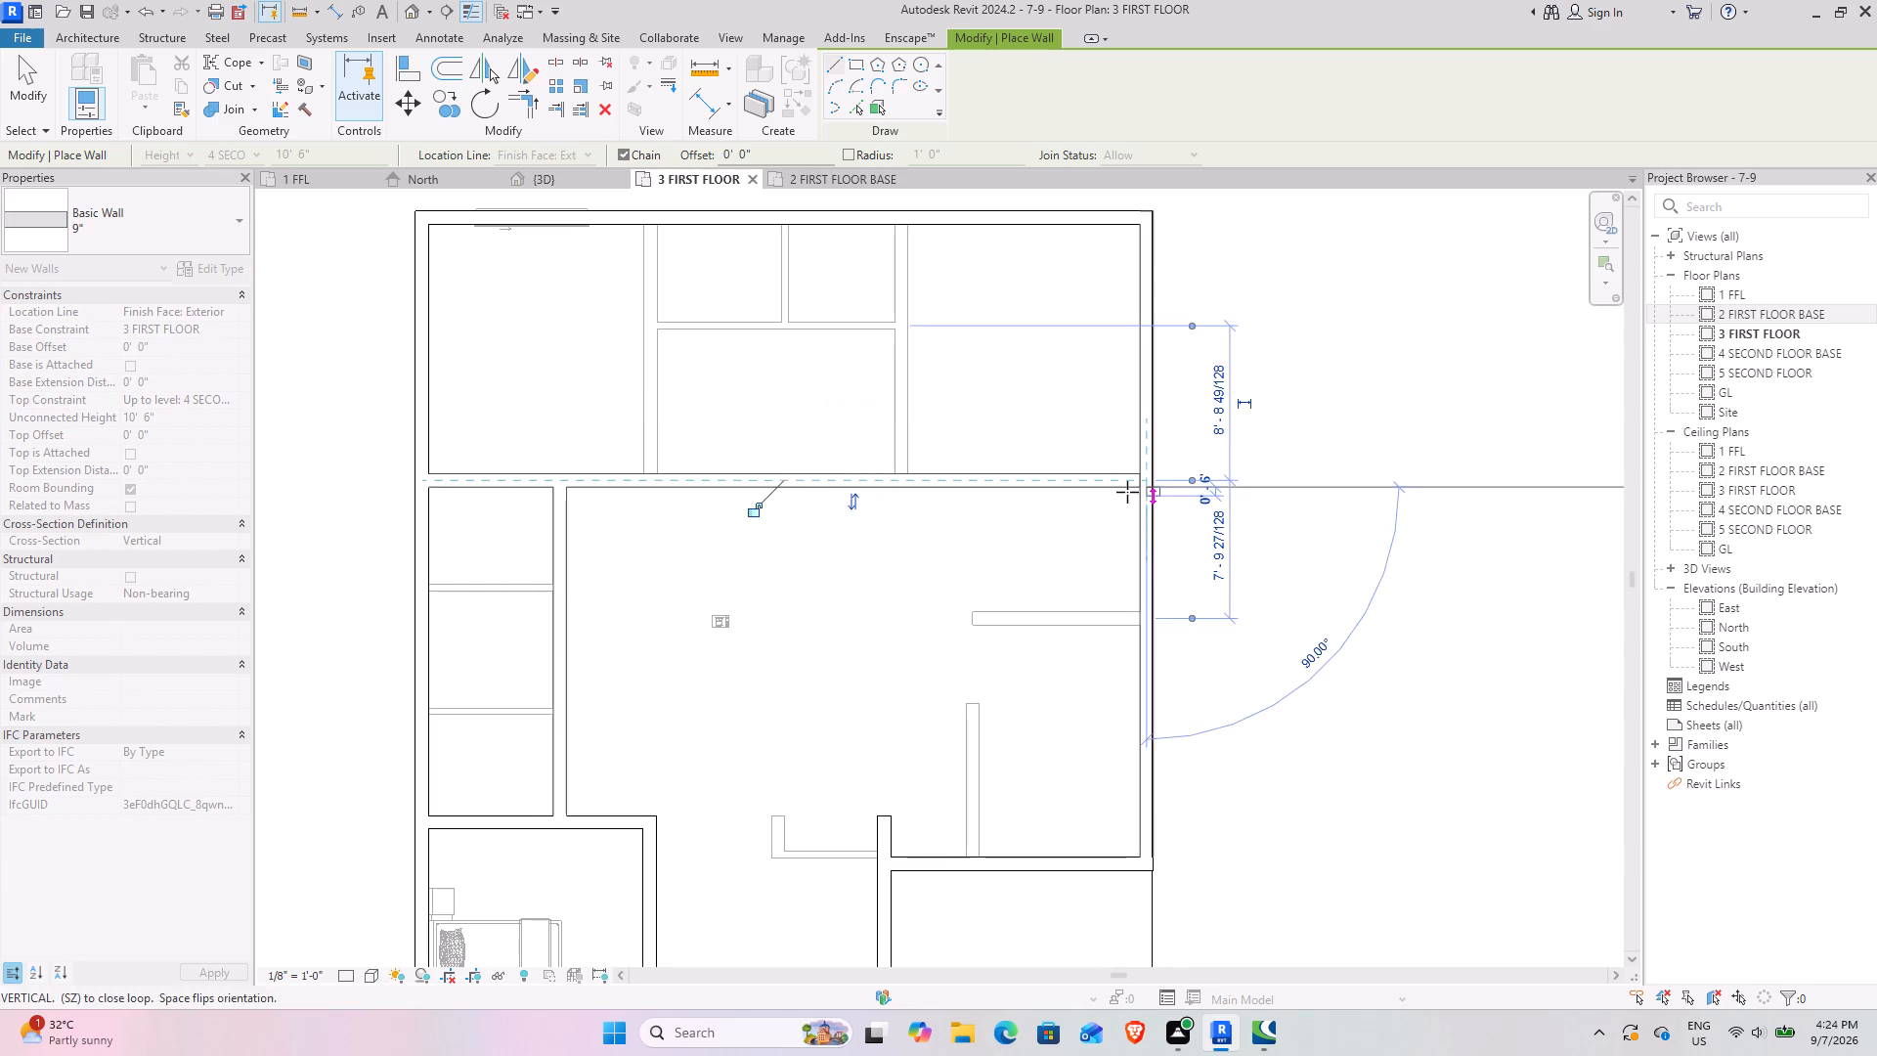
key("Escape")
Draw two 9" partition walls between the cross wall and the back wall, each 14' long, following the underlay walls.
middle_click_drag(728, 562, 631, 786)
left_click(807, 693)
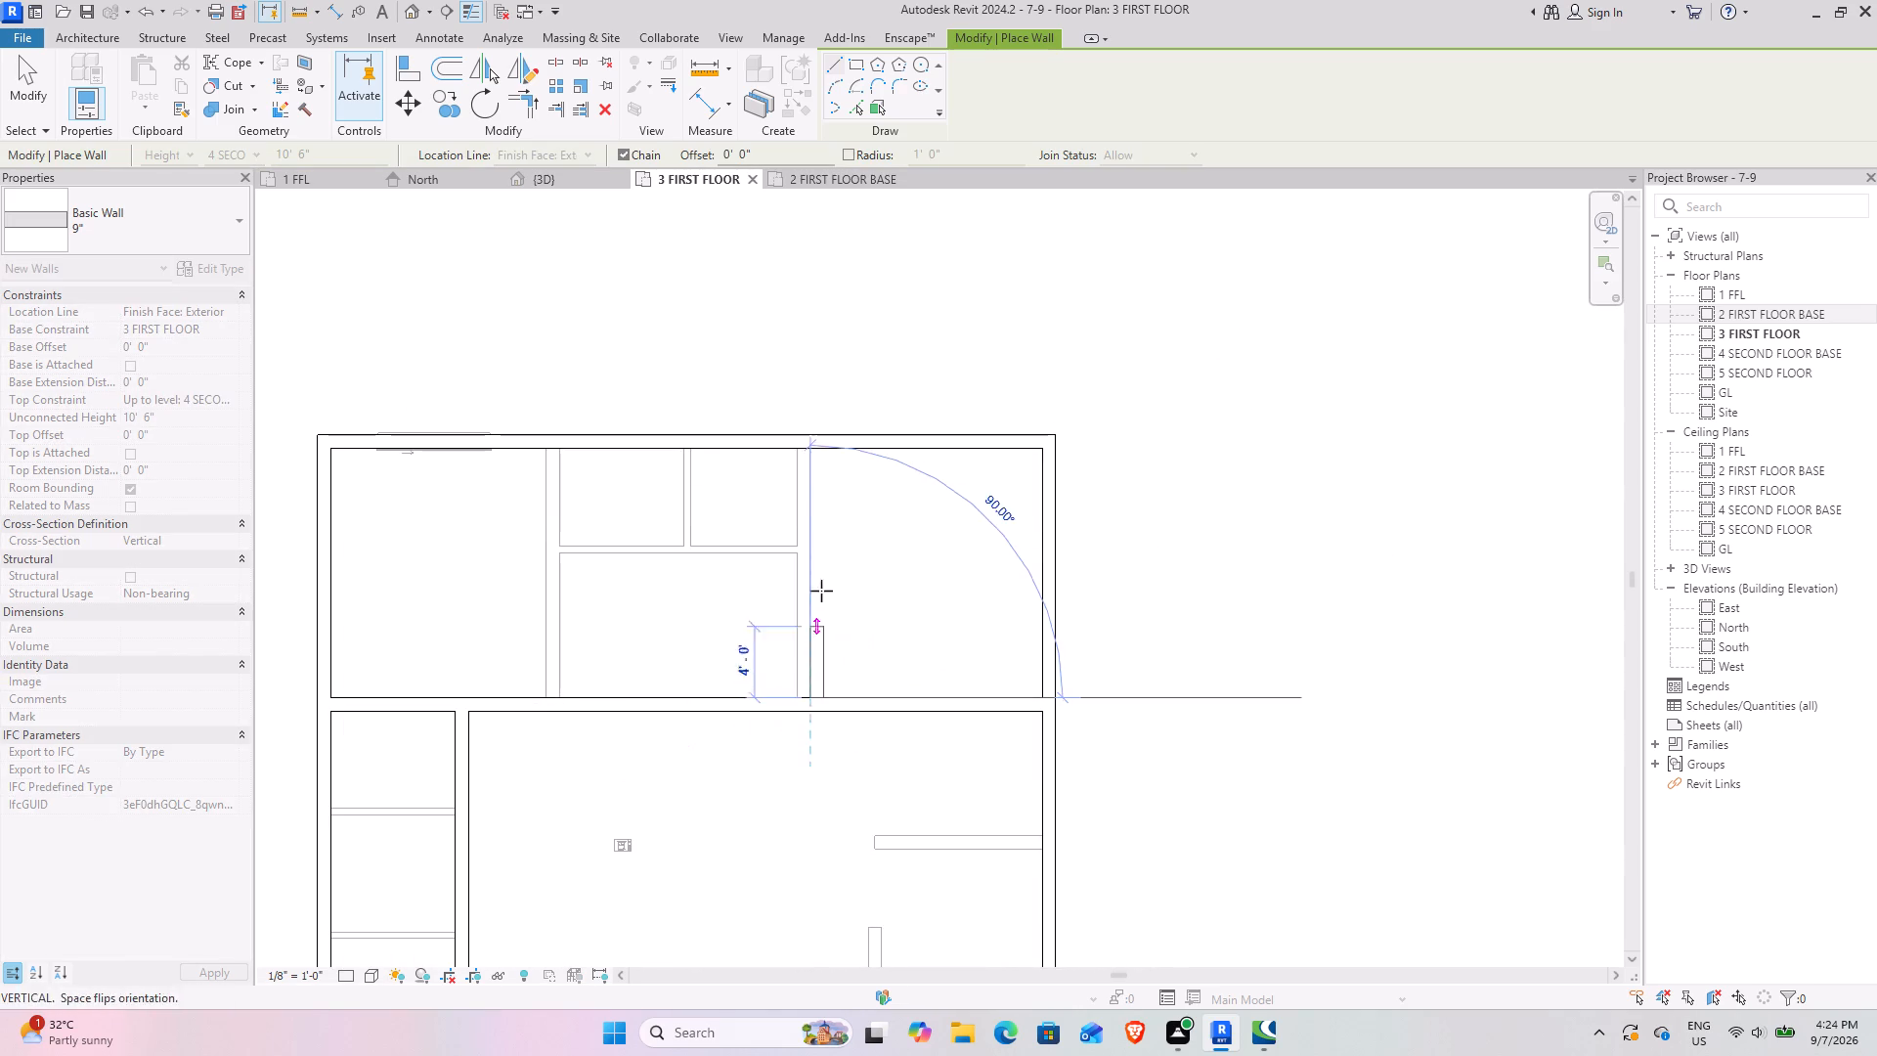
key("space")
left_click(806, 453)
key("Escape")
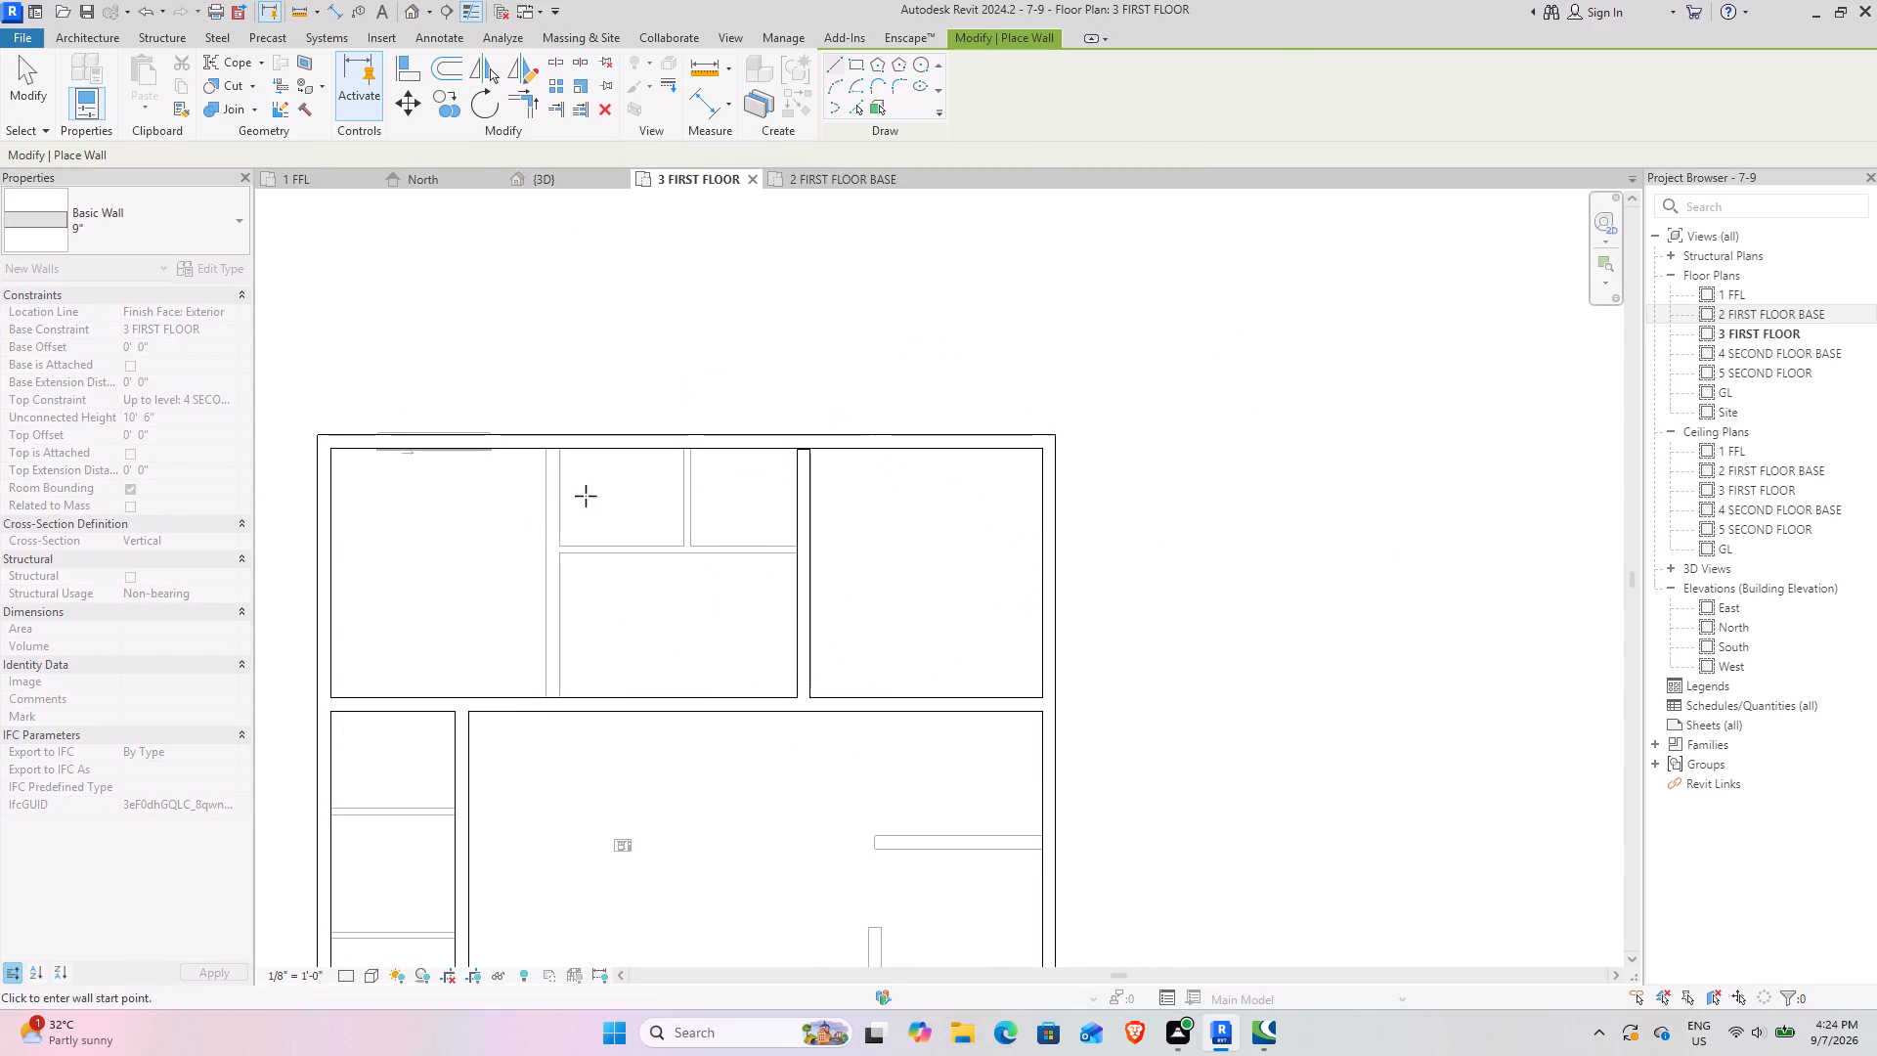
left_click(536, 449)
key("space")
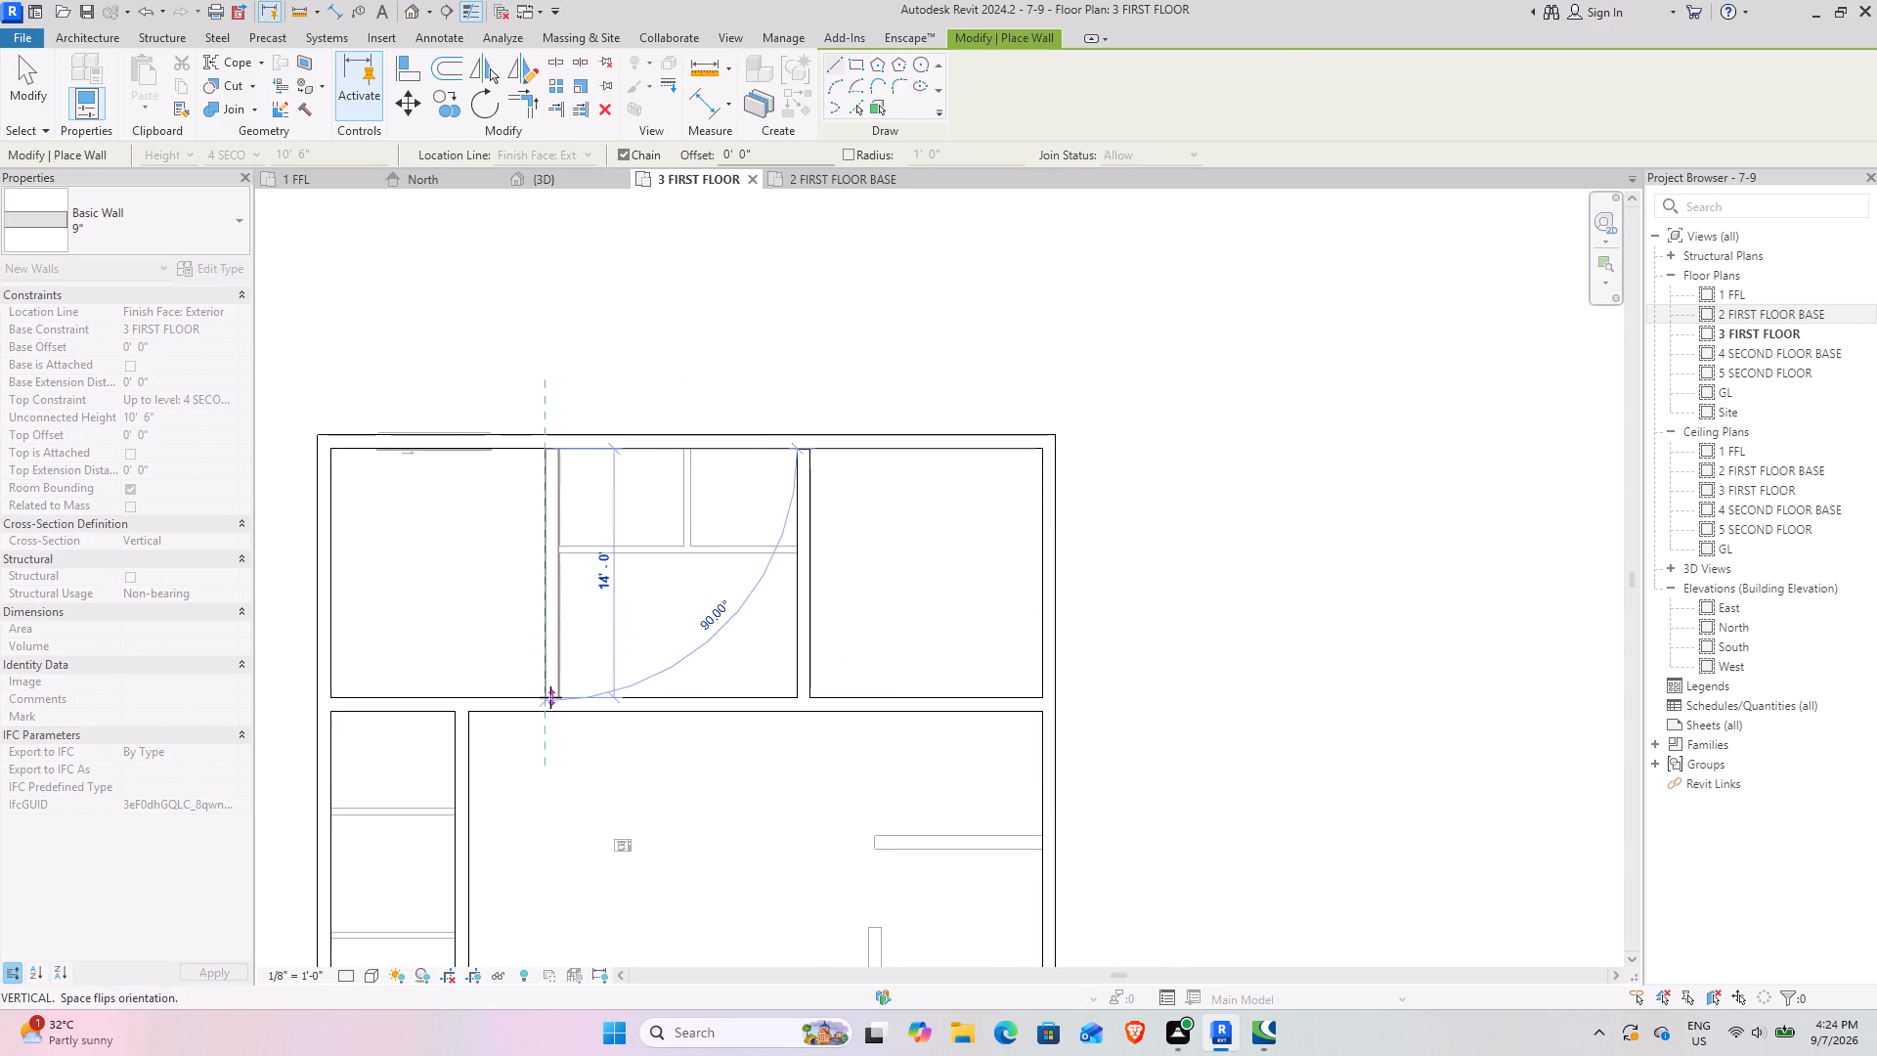
left_click(550, 697)
key("Escape")
Draw two 9" stub walls over the underlay: about 10' inward from the right side wall and about 9' back from the recessed front wall.
middle_click_drag(660, 769, 543, 464)
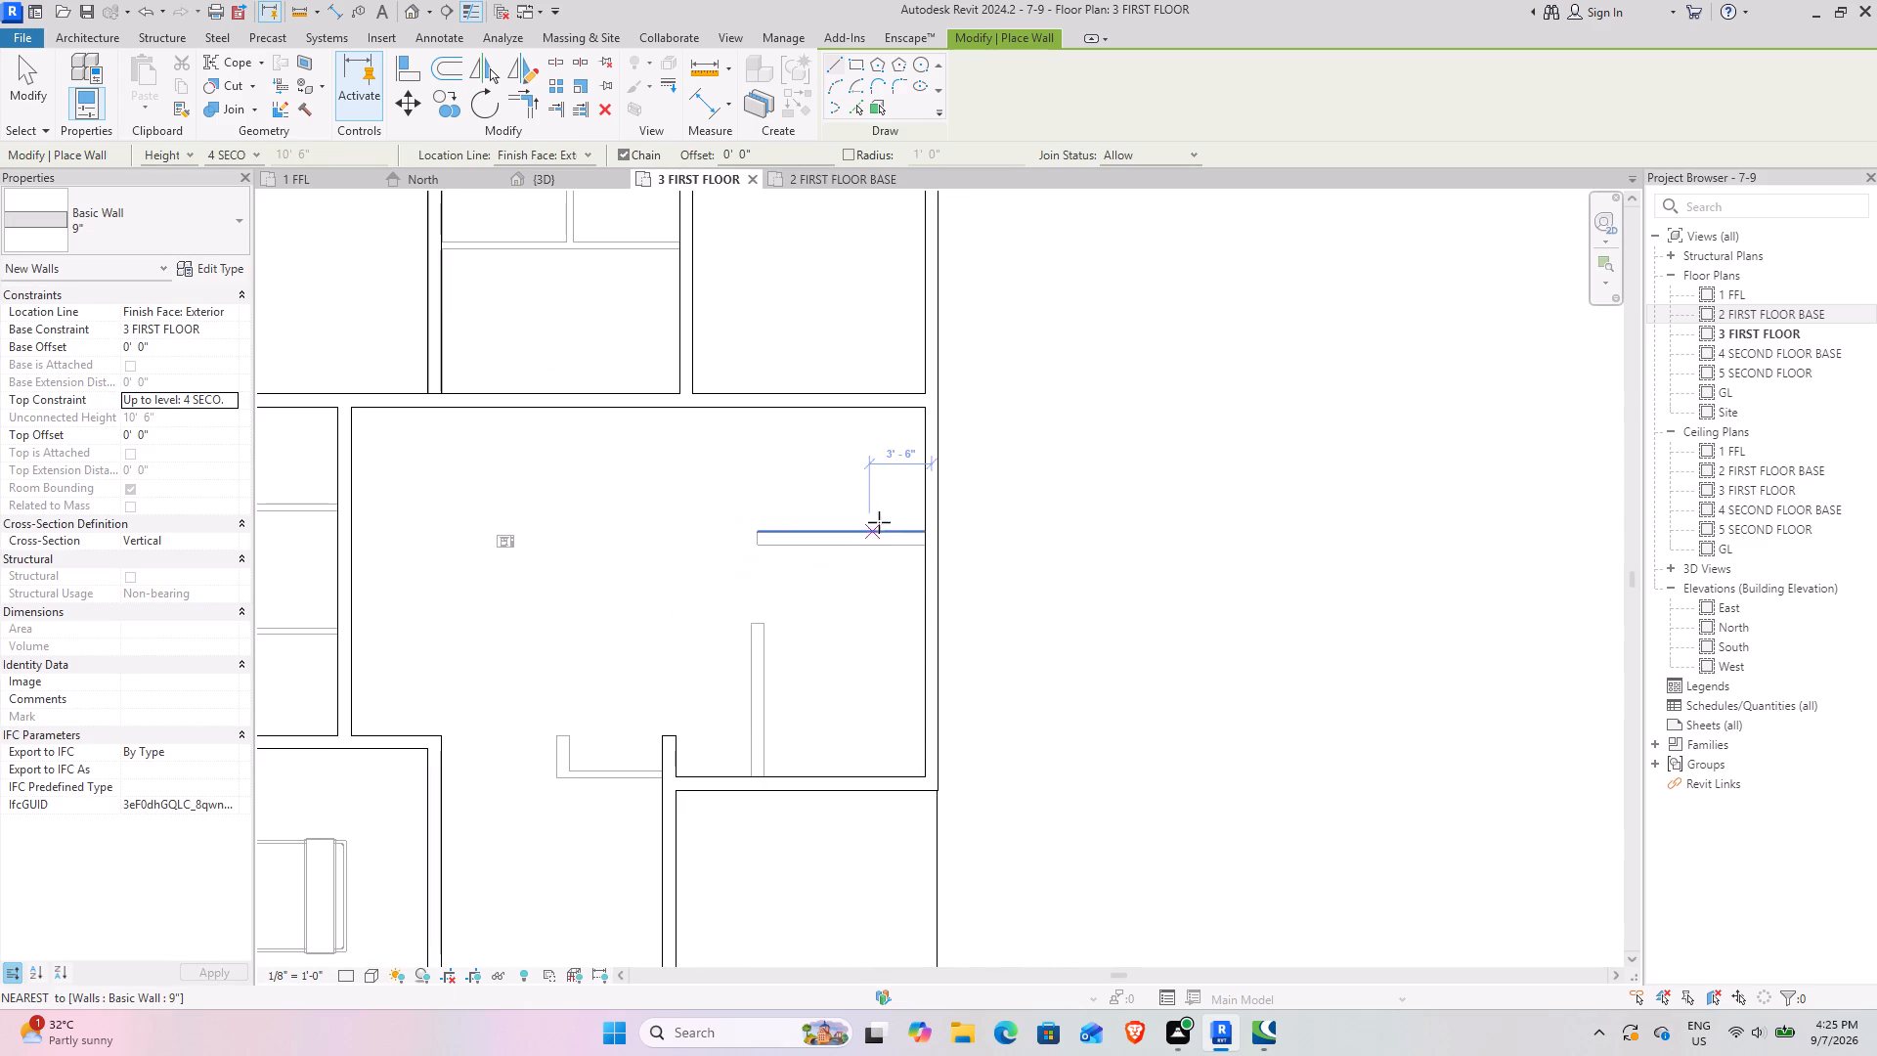
left_click(931, 546)
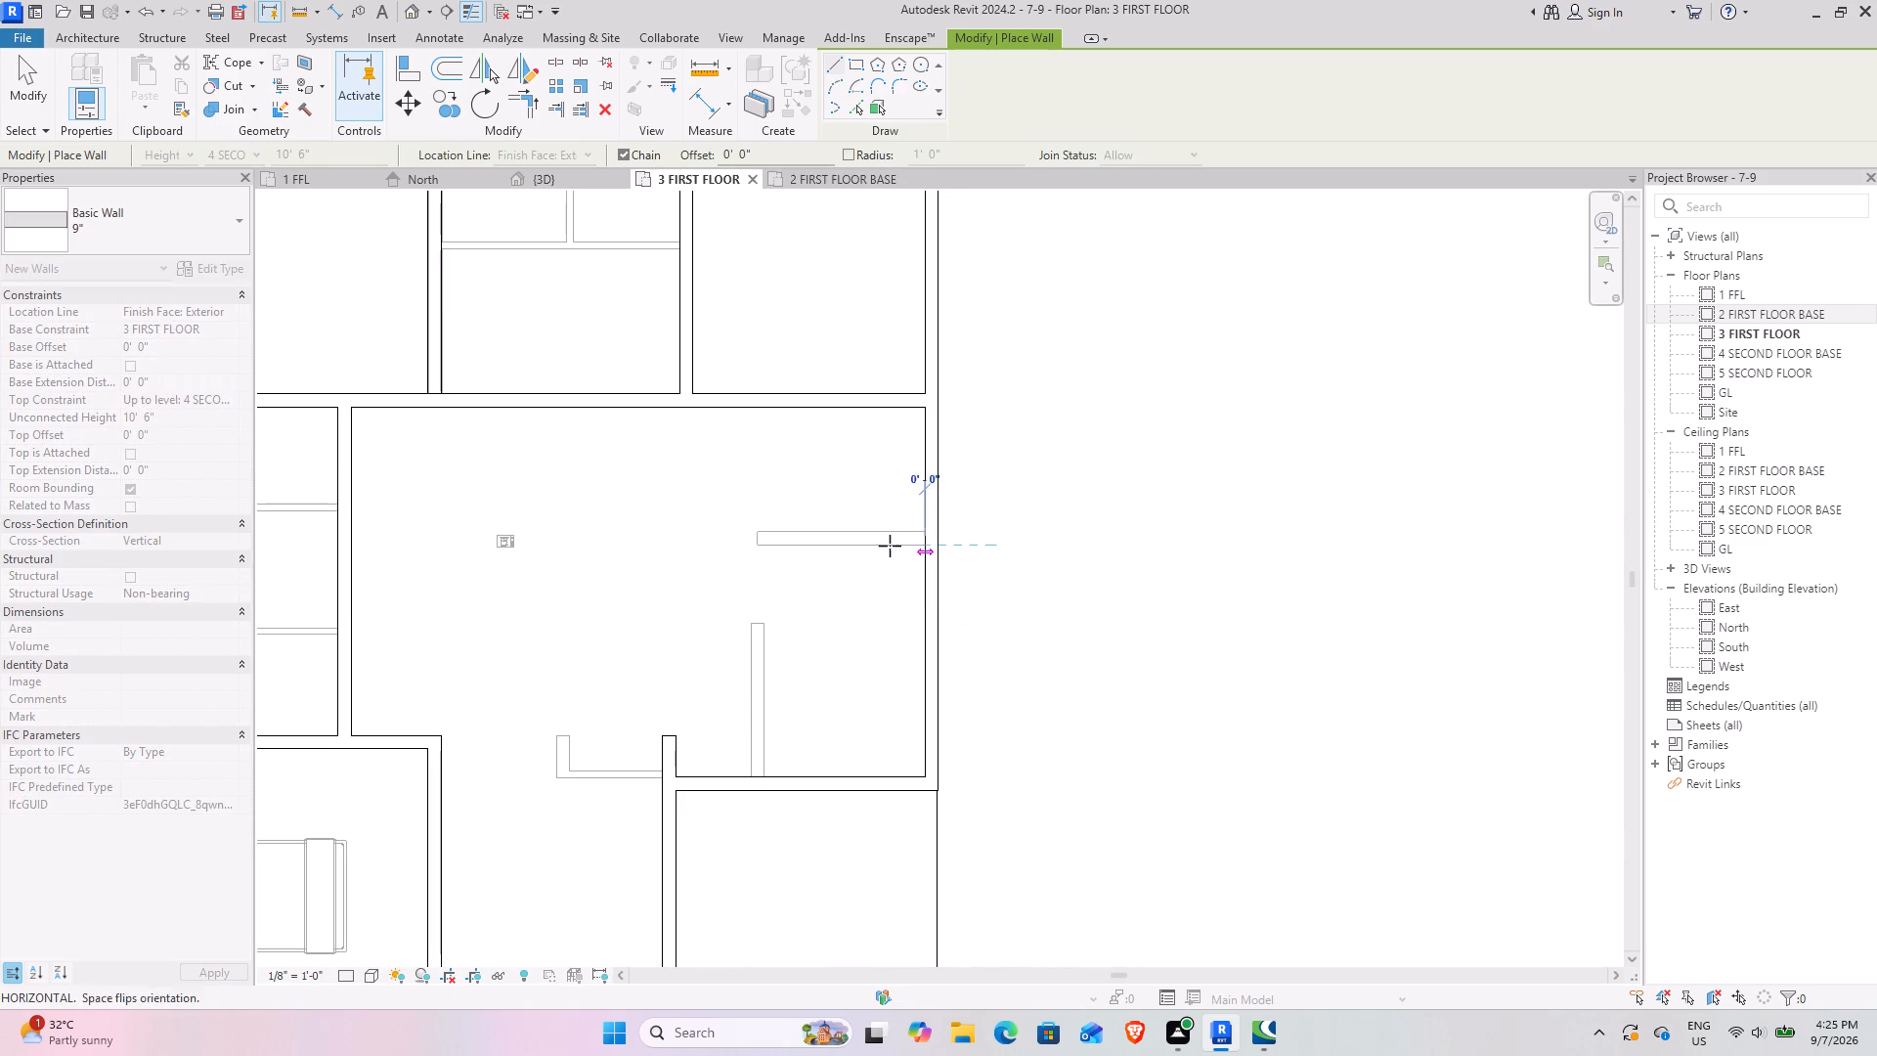
left_click(745, 551)
key("Escape")
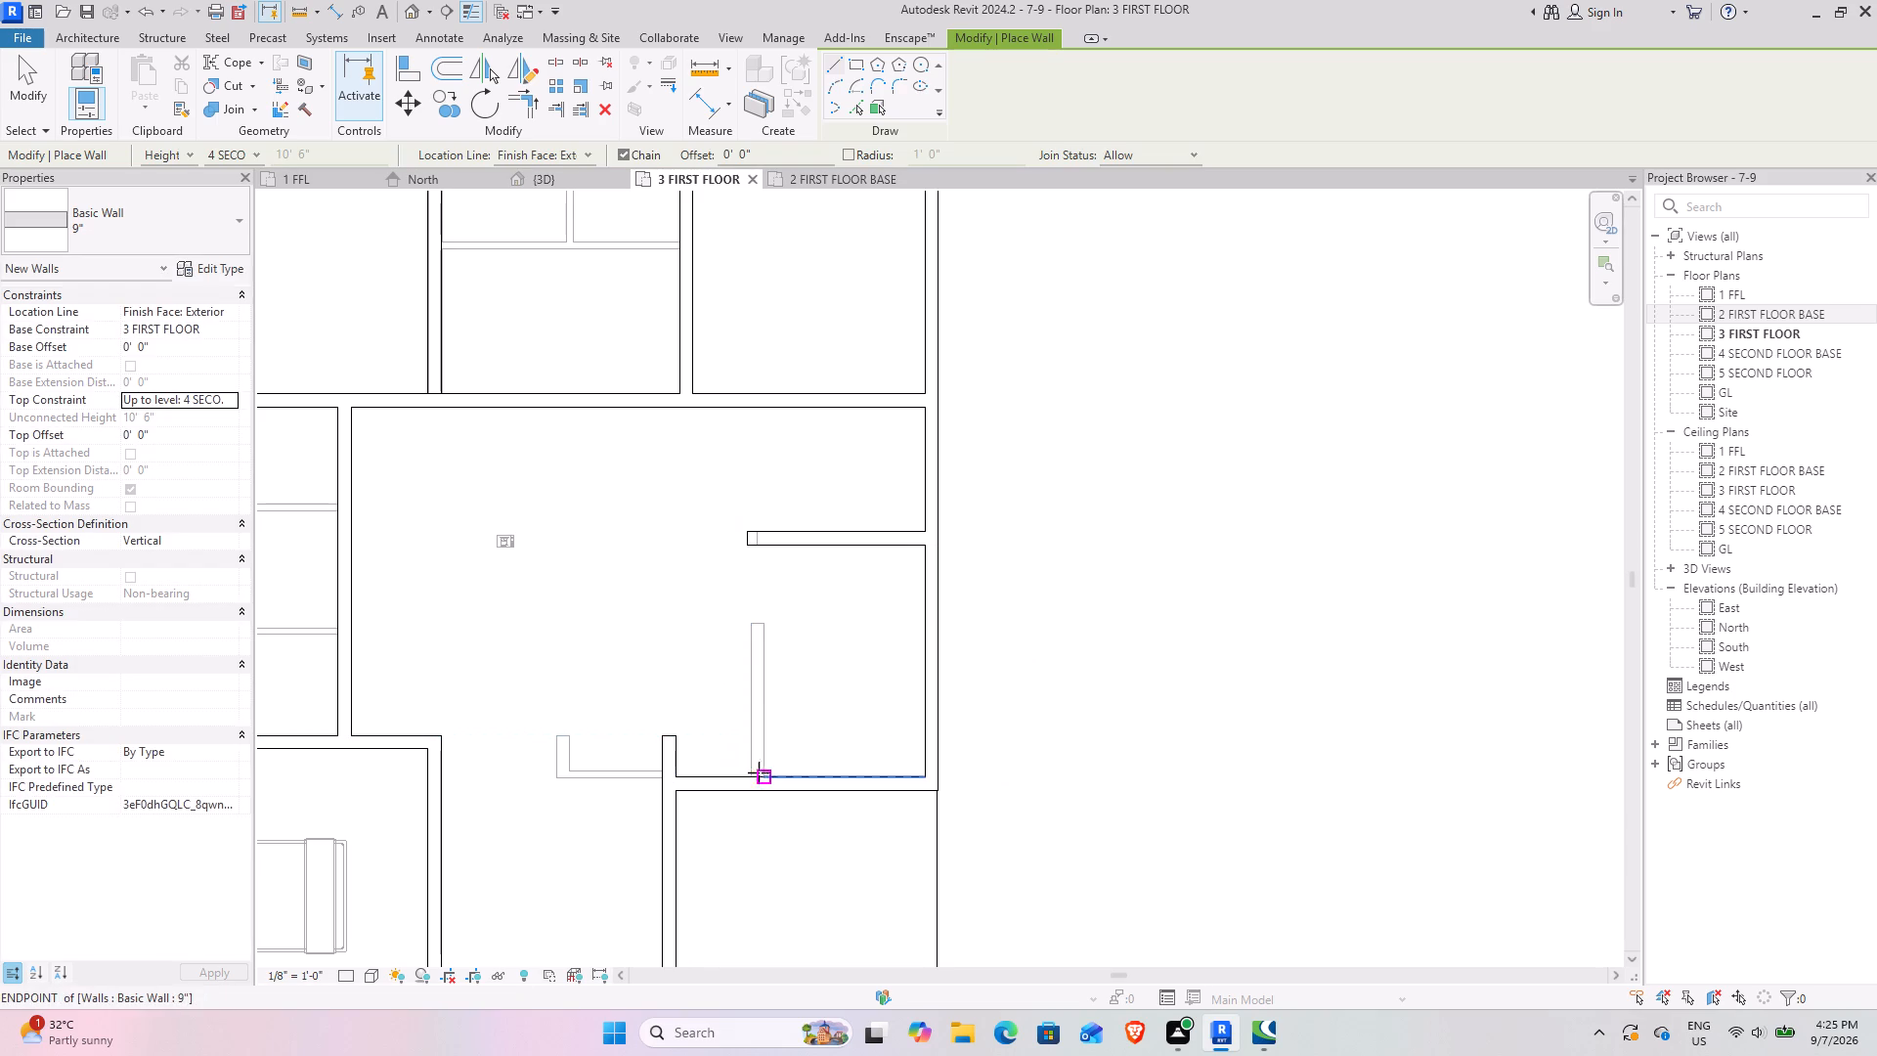
left_click(755, 774)
left_click(749, 619)
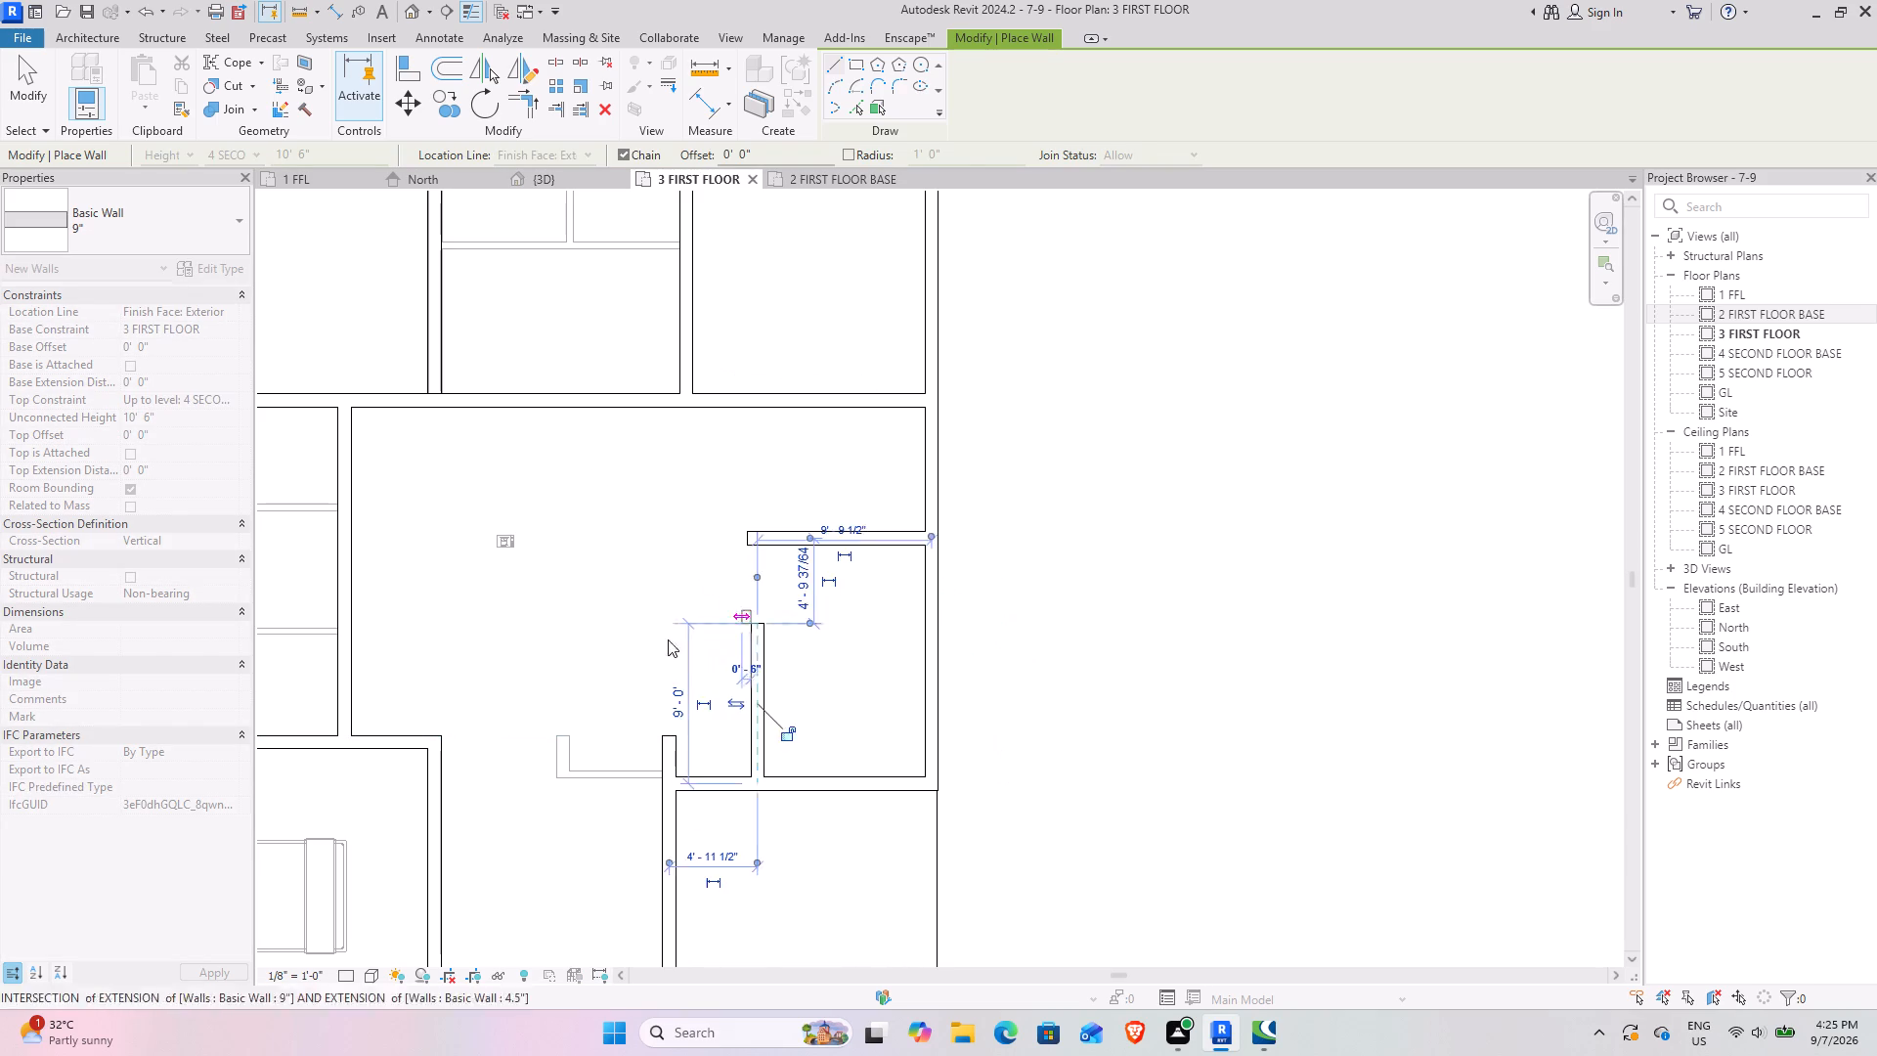
key("Escape")
middle_click_drag(591, 742, 589, 679)
key("Escape")
Align the free end of the horizontal stub wall with the outer face of the vertical stub wall.
scroll(765, 460, "up", 5)
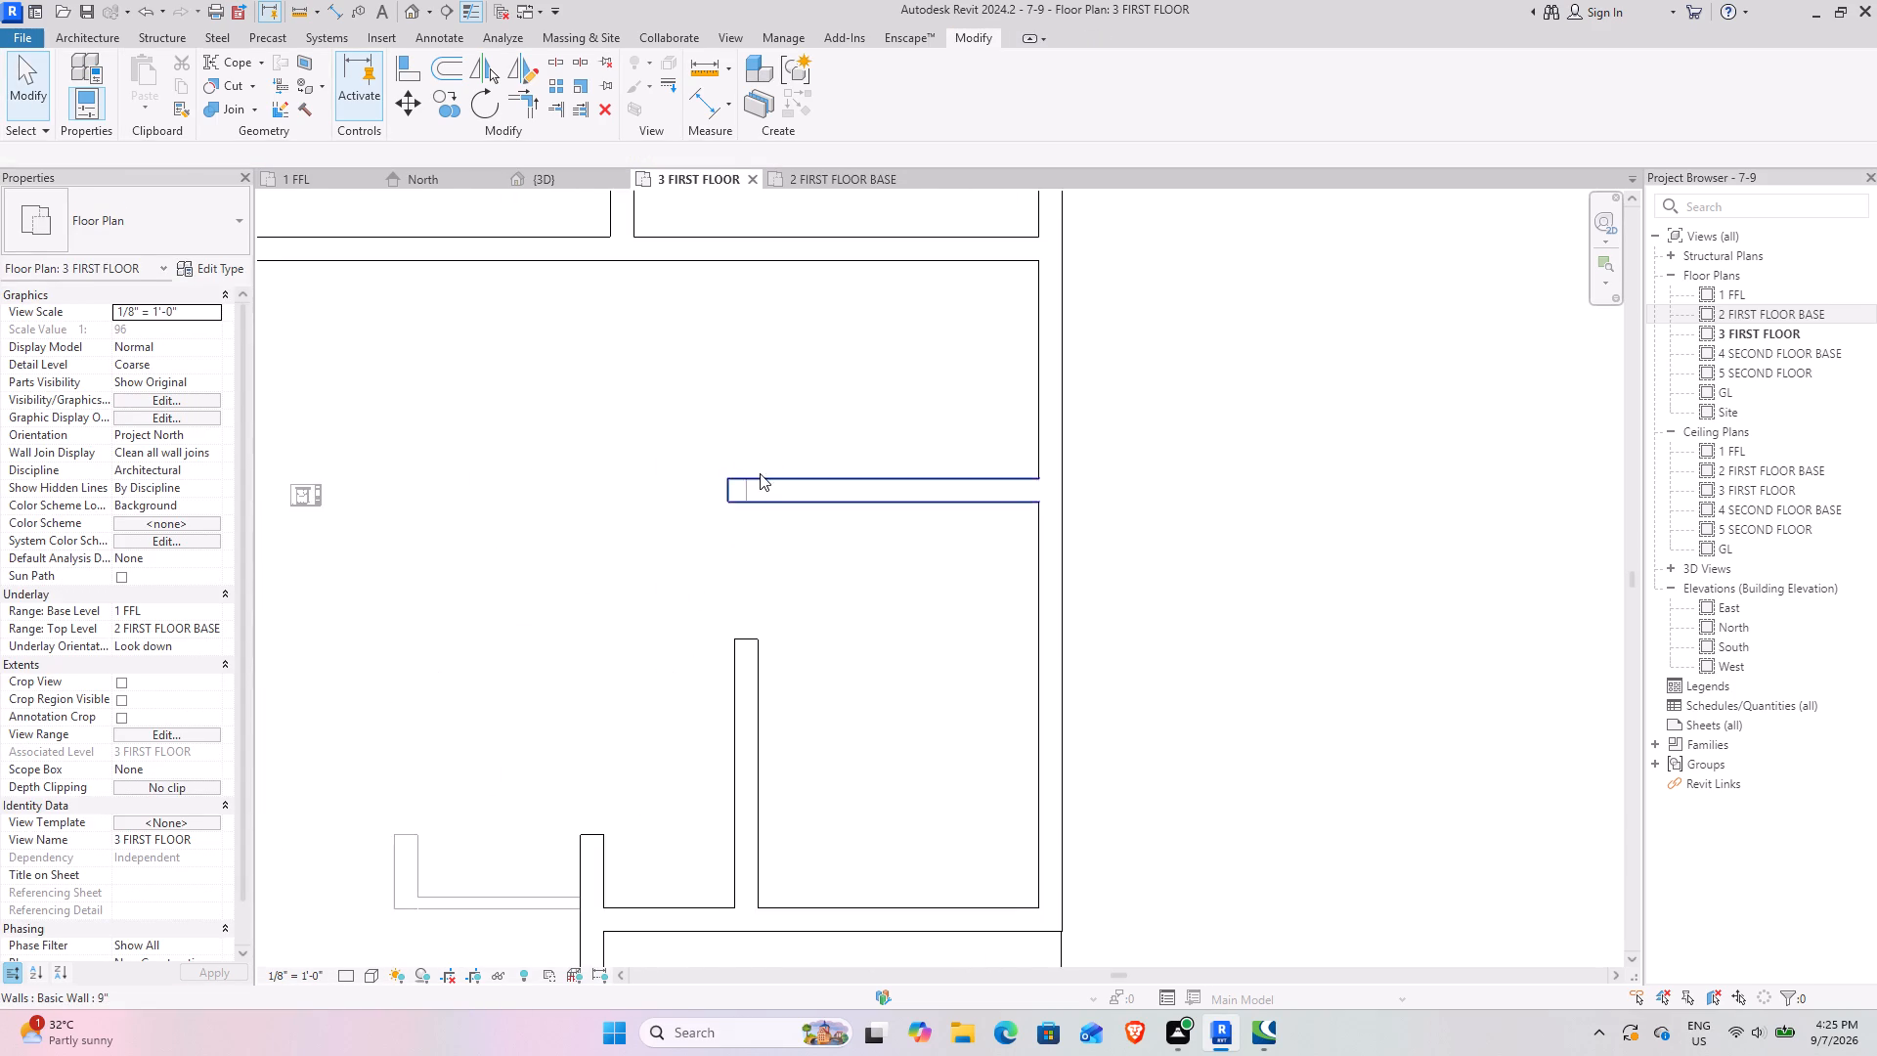
scroll(760, 473, "up", 3)
left_click(769, 526)
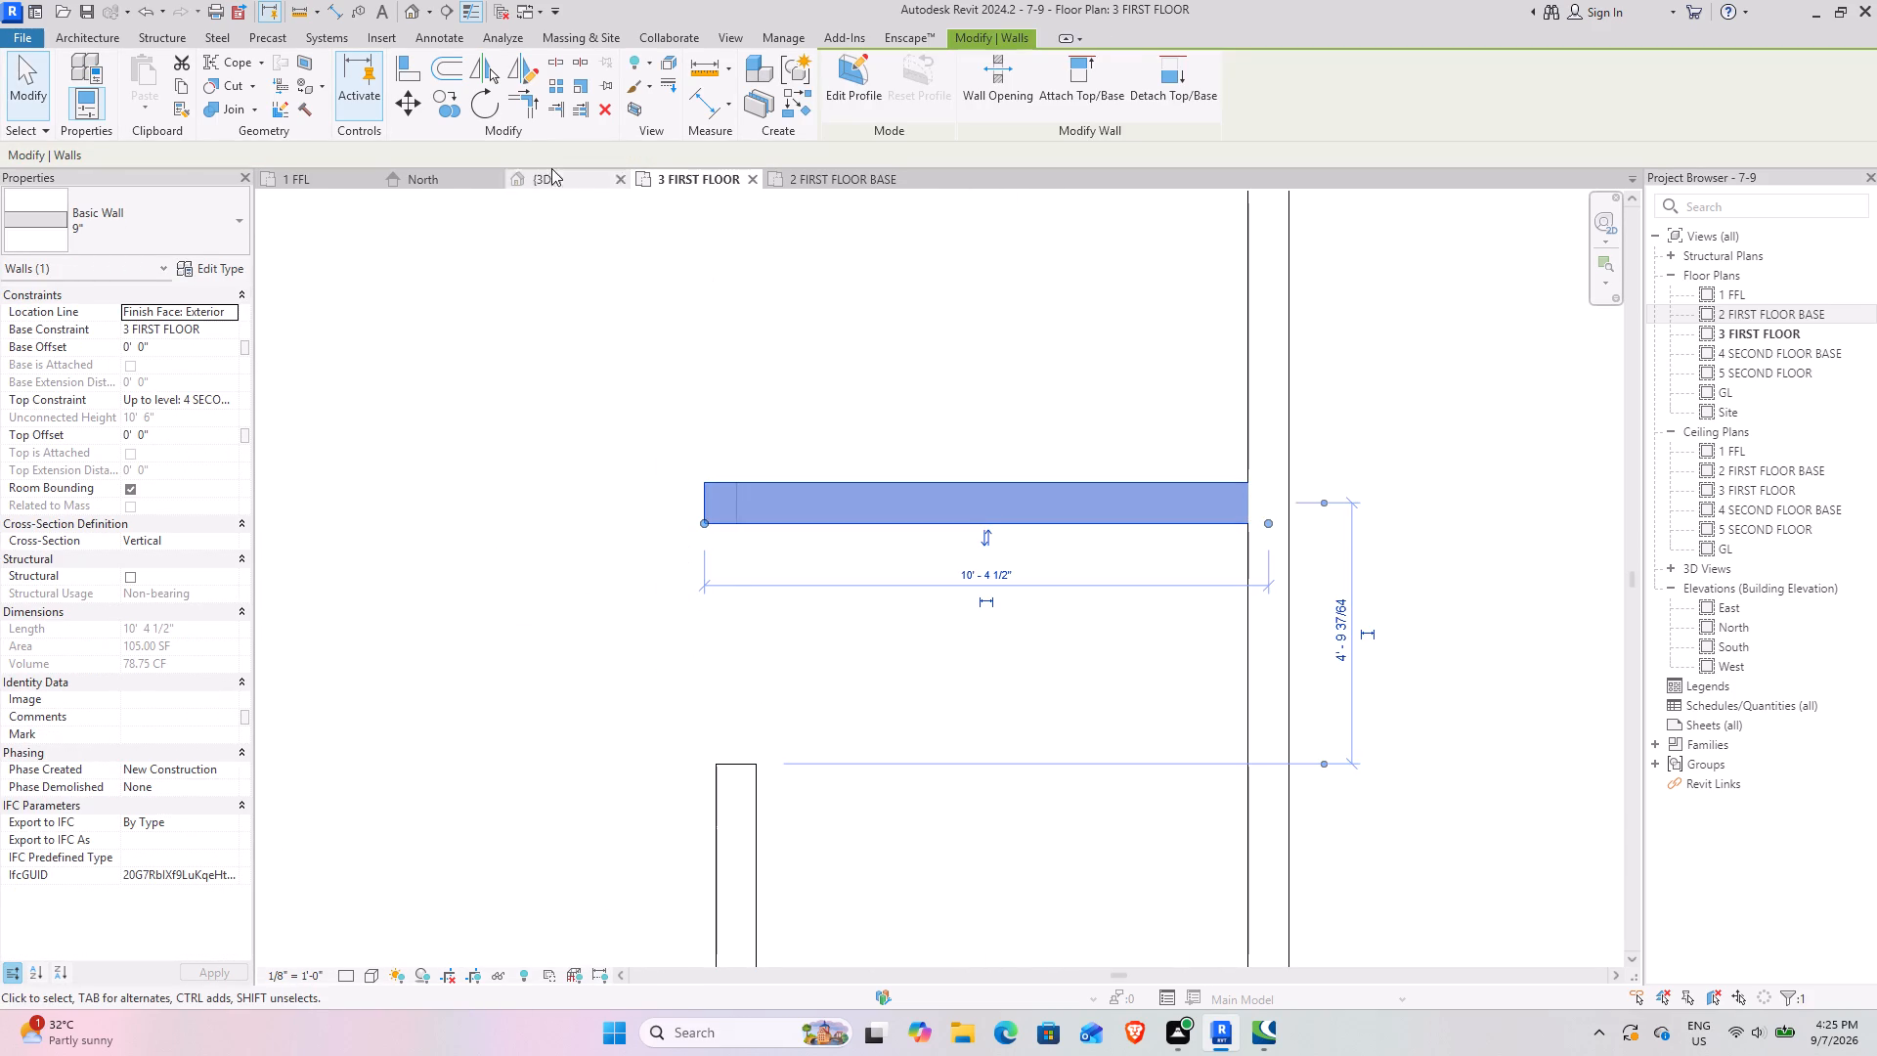
key("Escape")
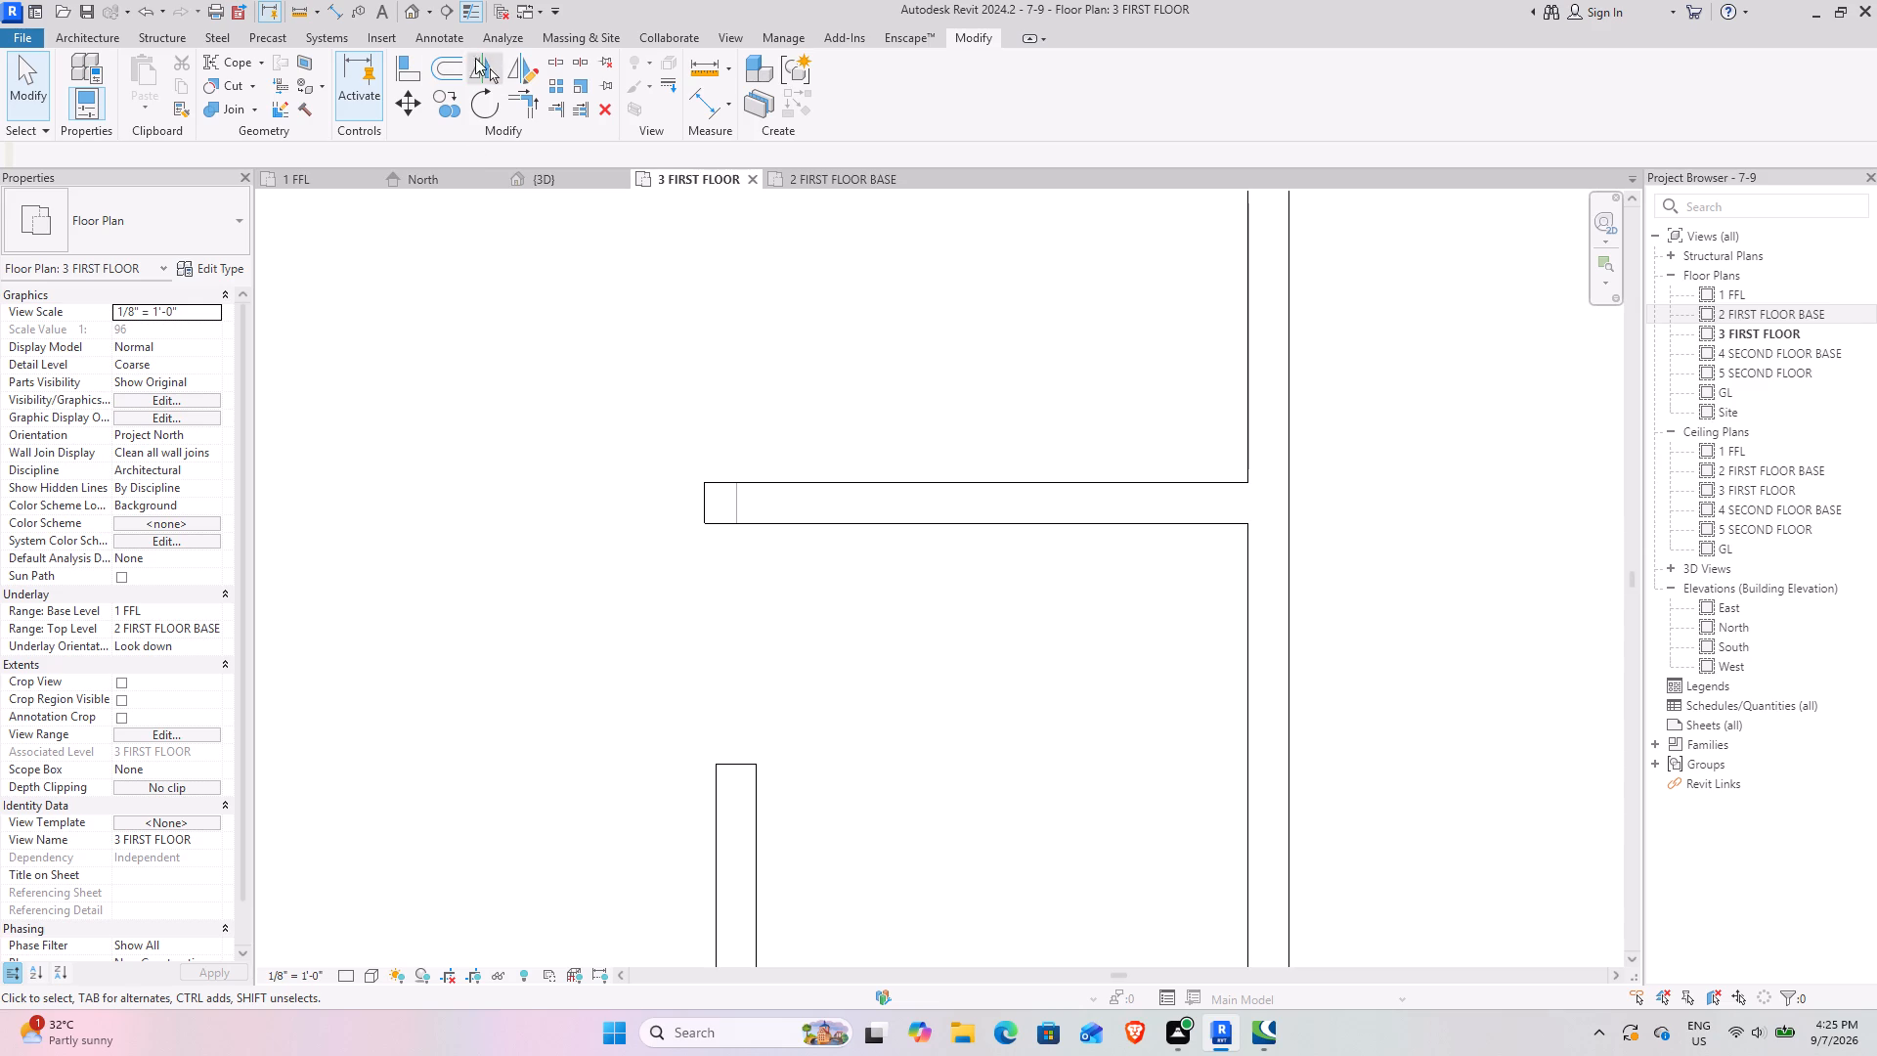
left_click(401, 66)
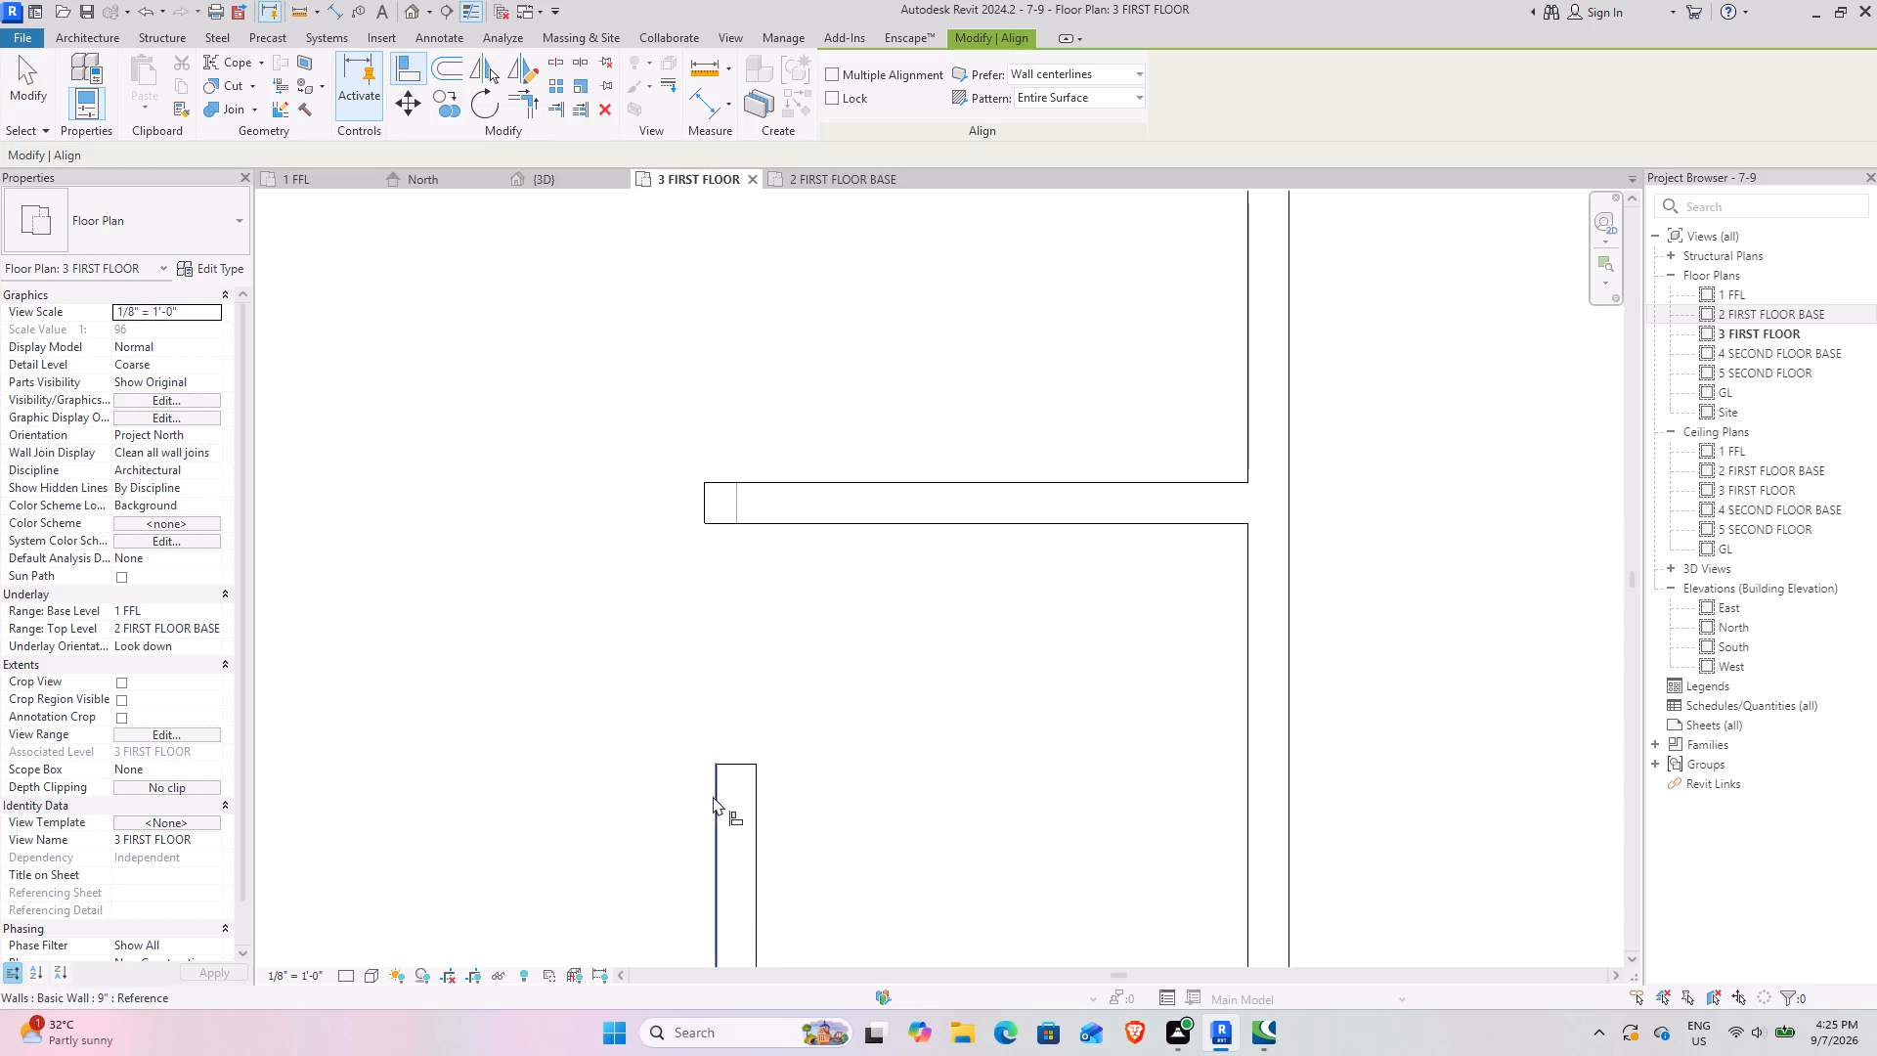
left_click(710, 800)
left_click(703, 511)
key("Escape")
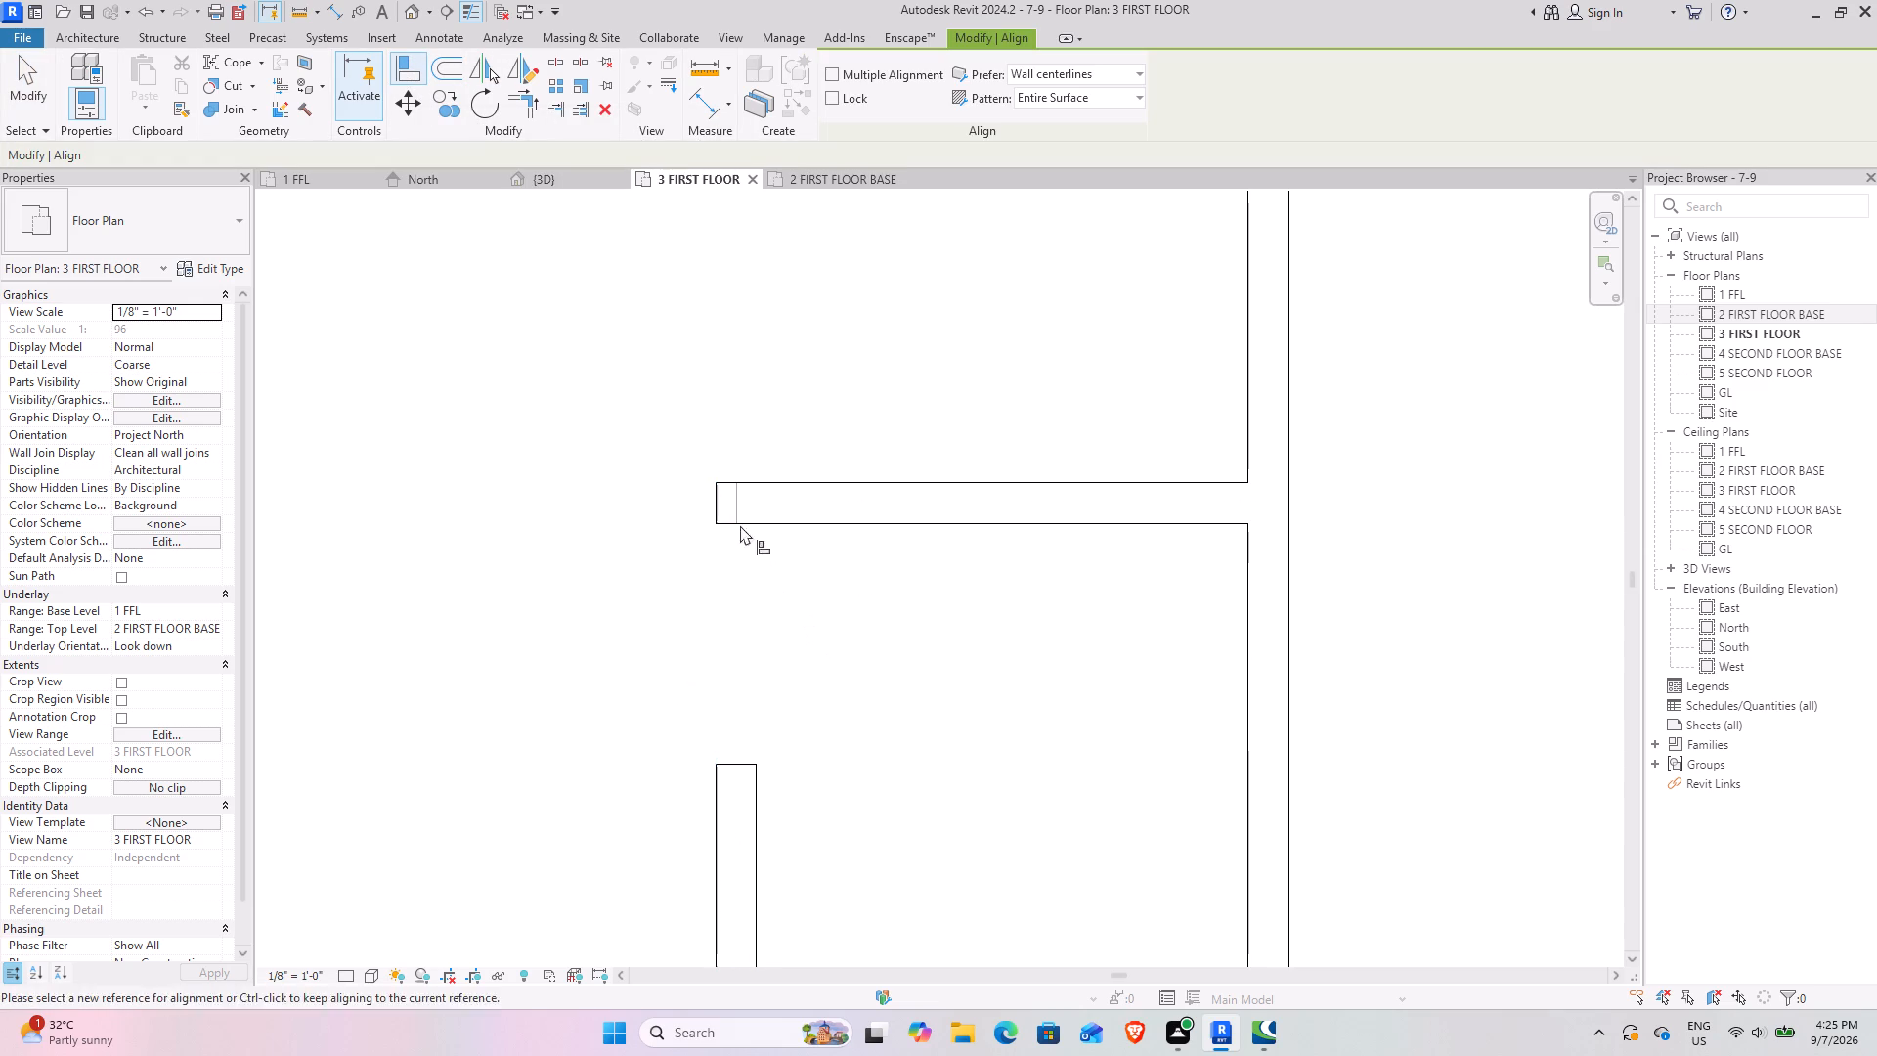
key("Escape")
Draw a short 9" wall, matching the existing stub wall's type and levels, over the underlay stub beside the drawing room's return wall.
scroll(632, 619, "down", 8)
middle_click_drag(627, 667, 745, 575)
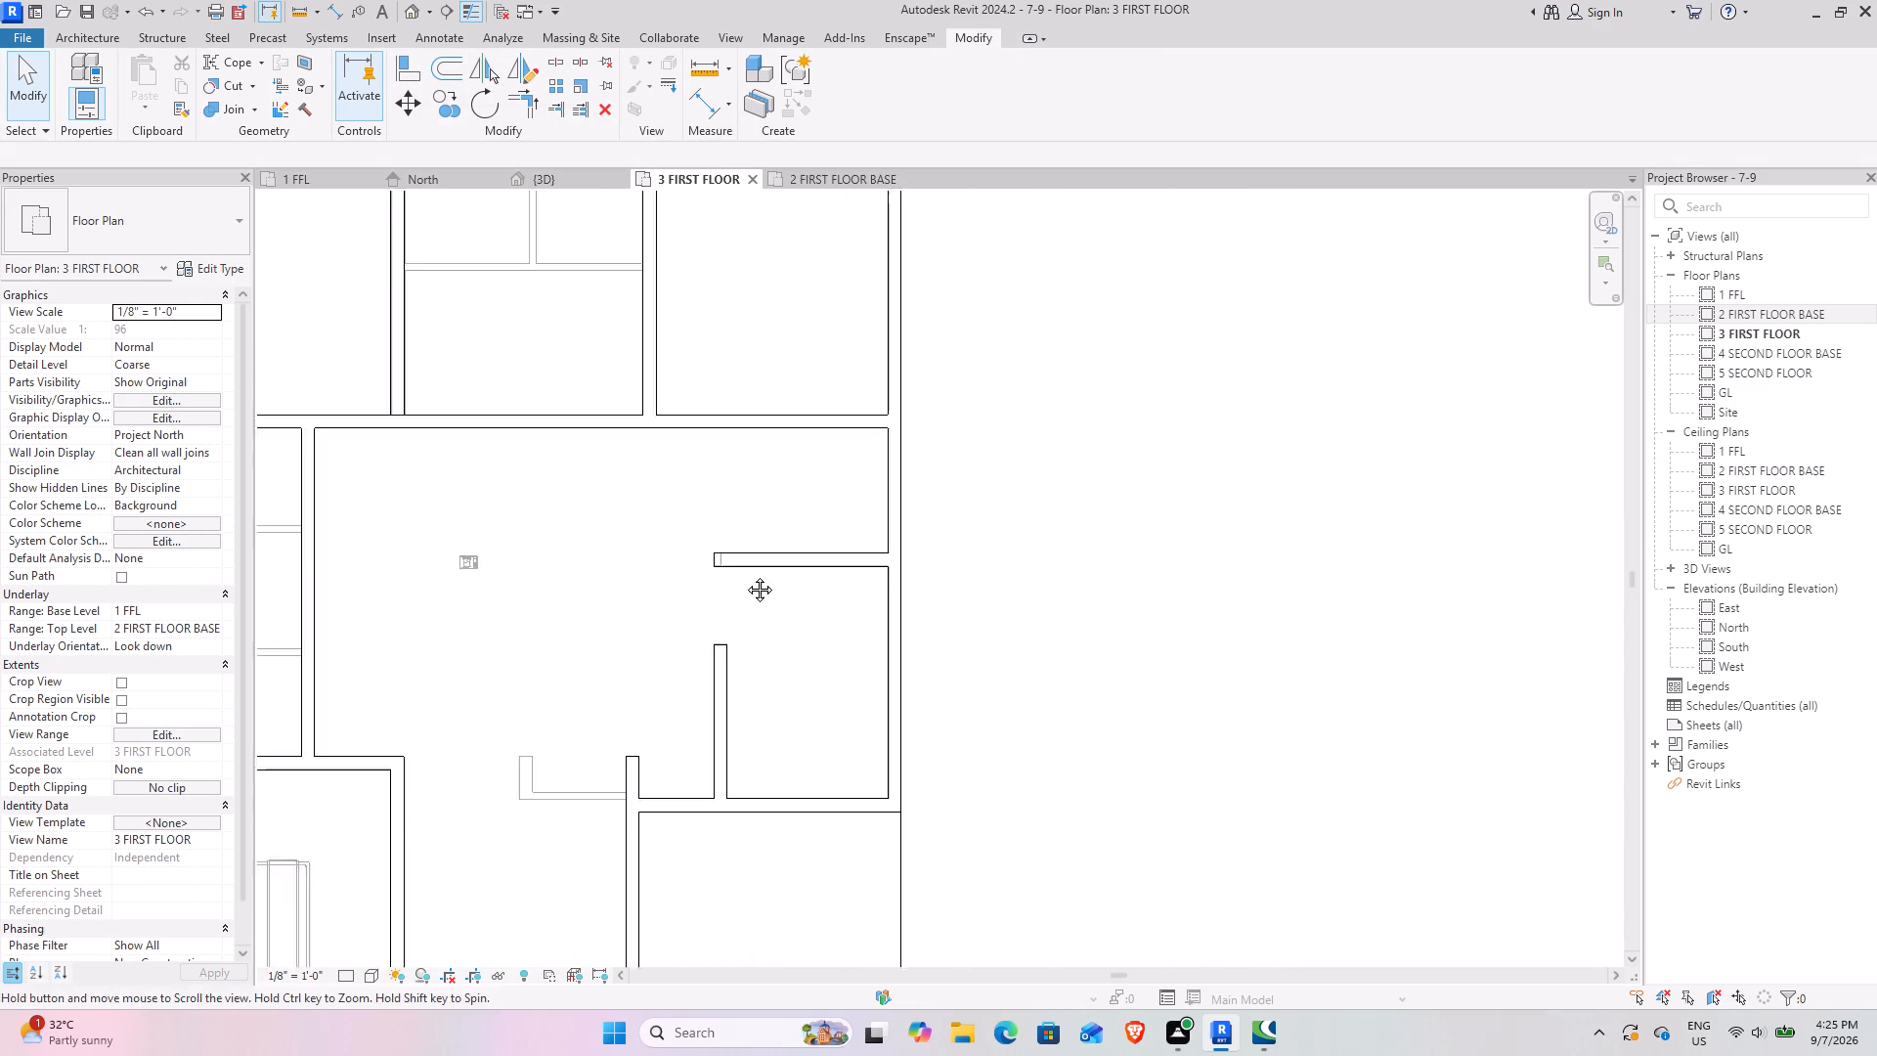
middle_click_drag(745, 575, 792, 495)
scroll(612, 682, "up", 1)
middle_click_drag(637, 664, 704, 663)
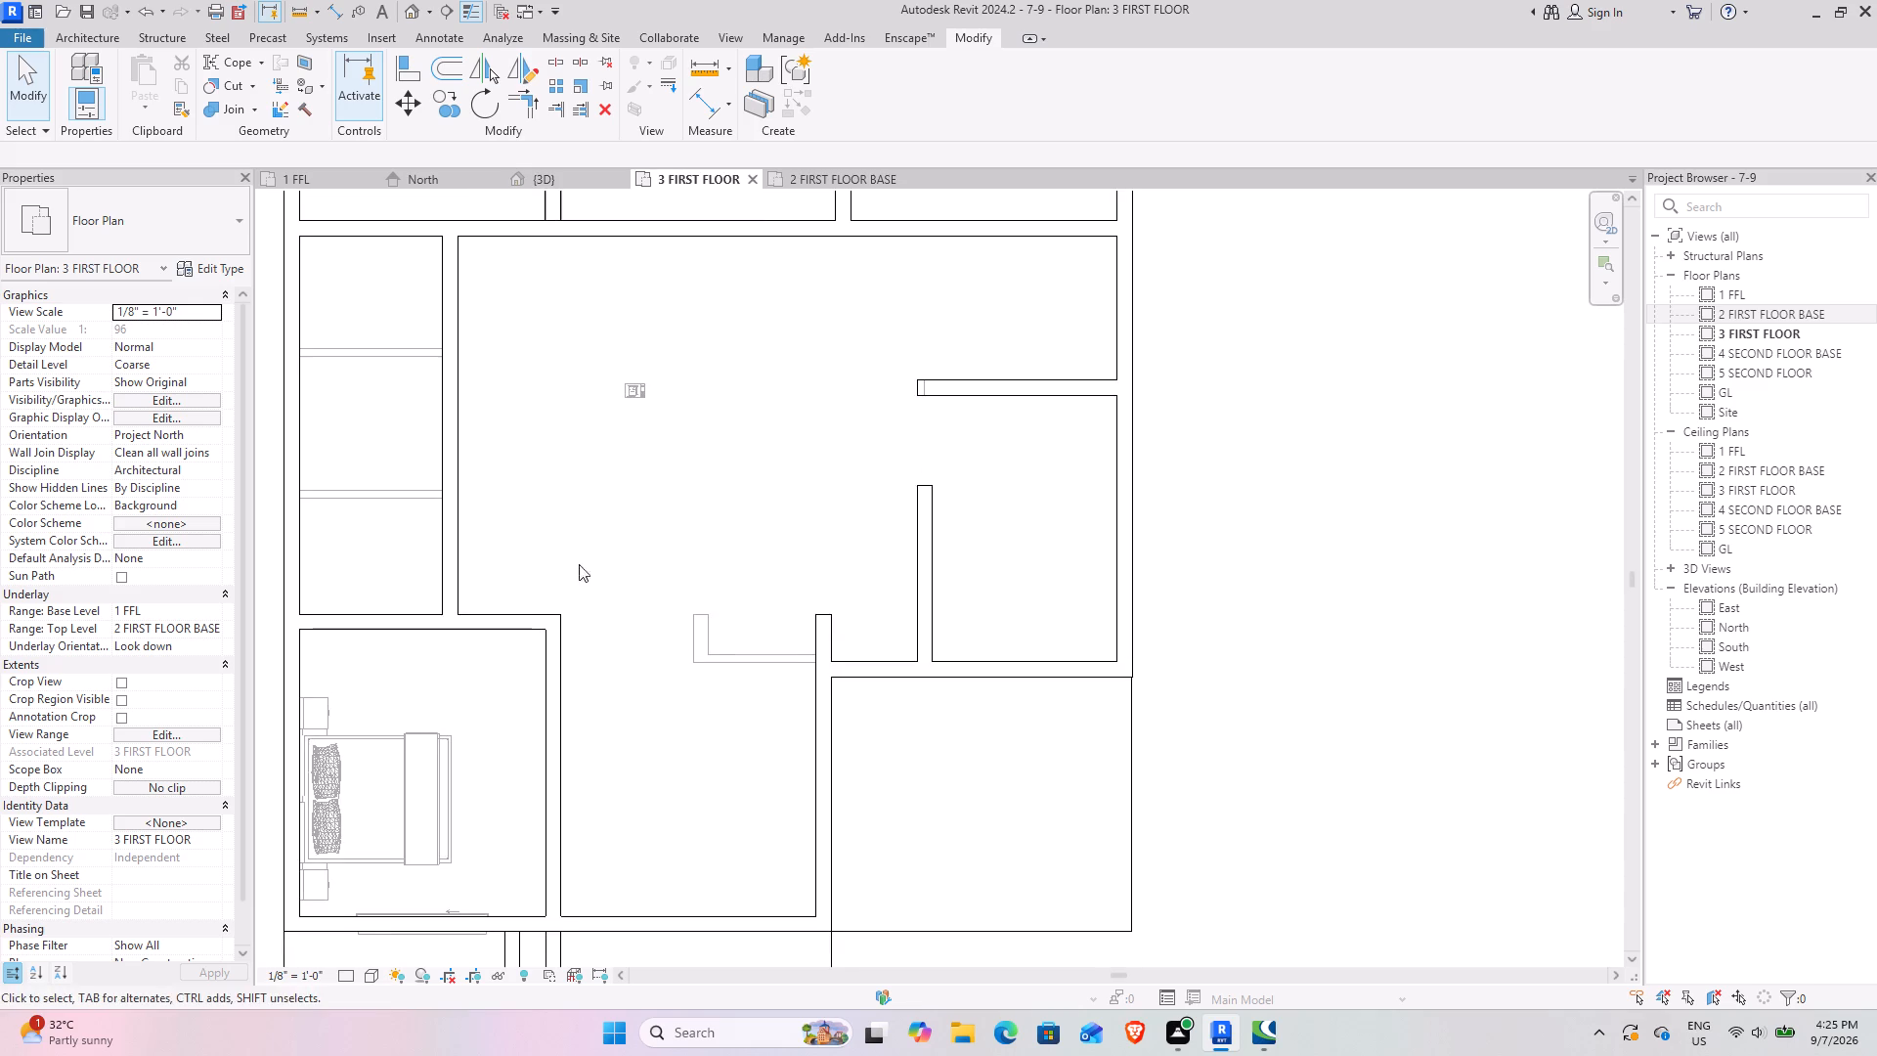
left_click(989, 393)
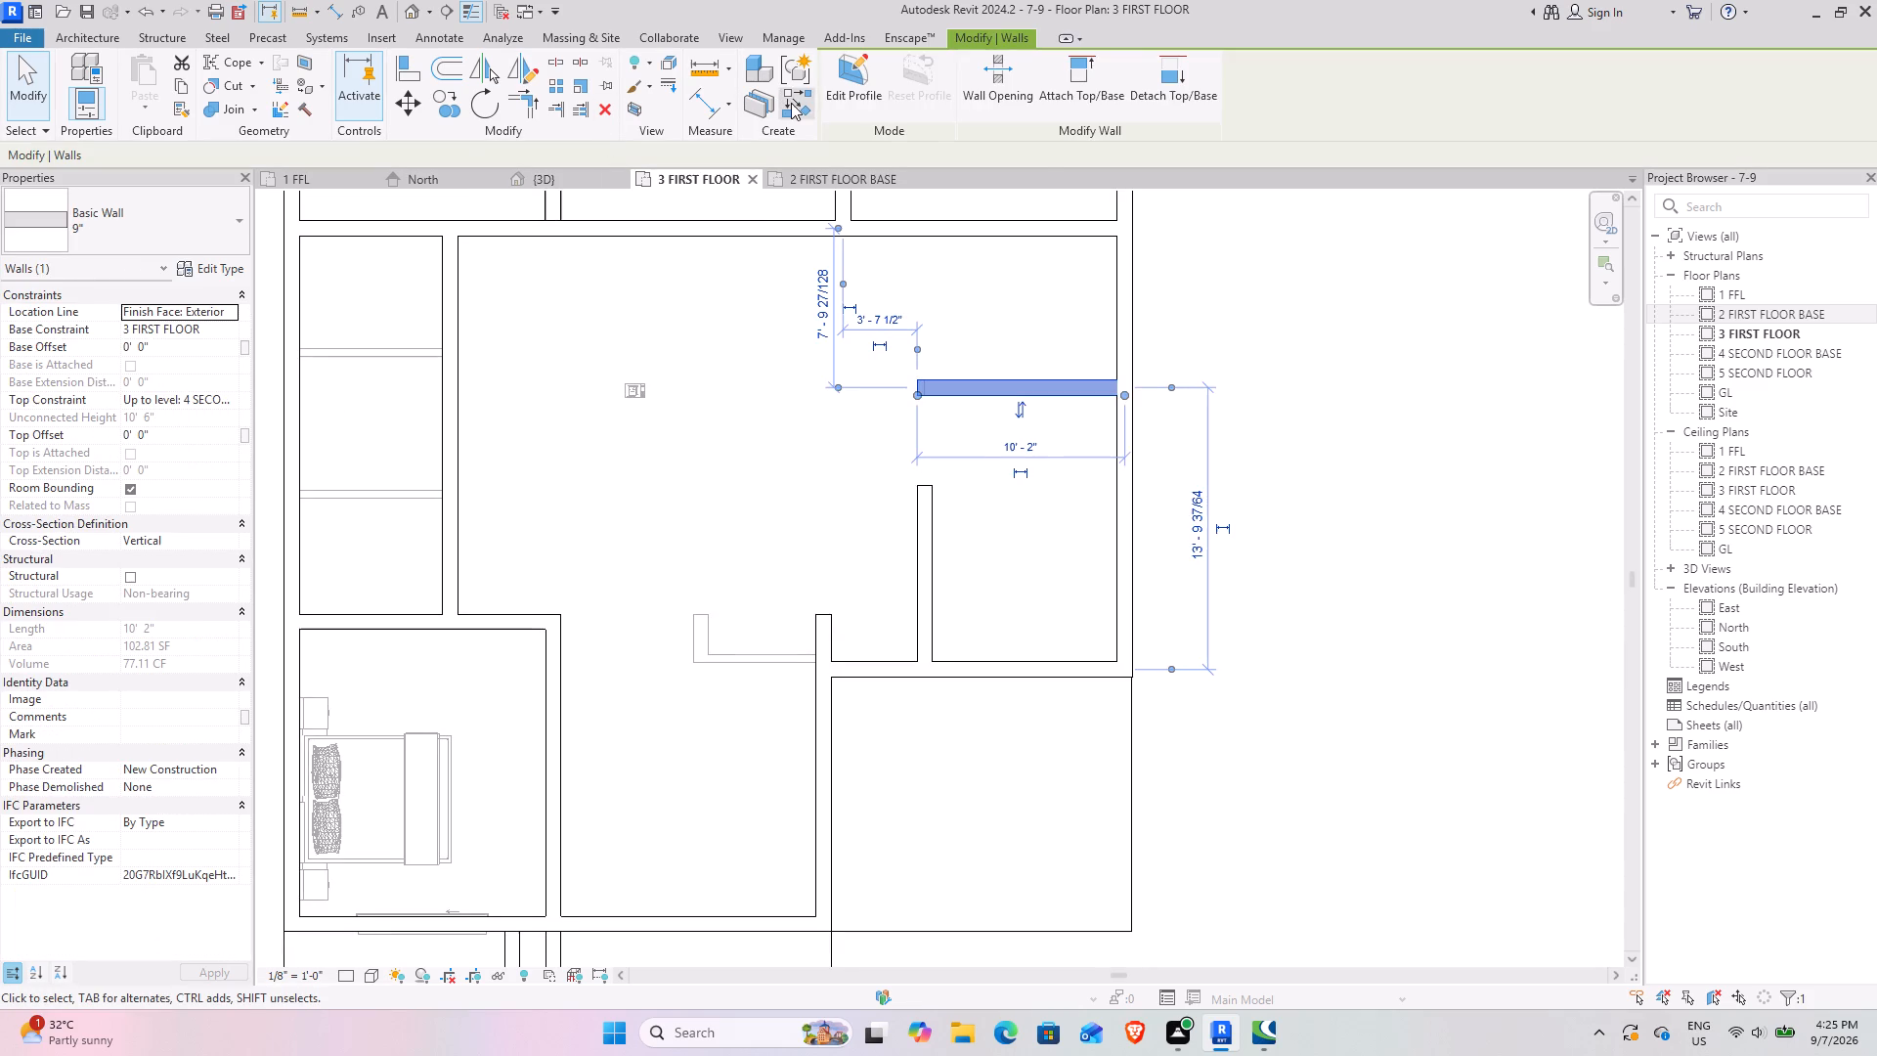
left_click(791, 103)
left_click(693, 610)
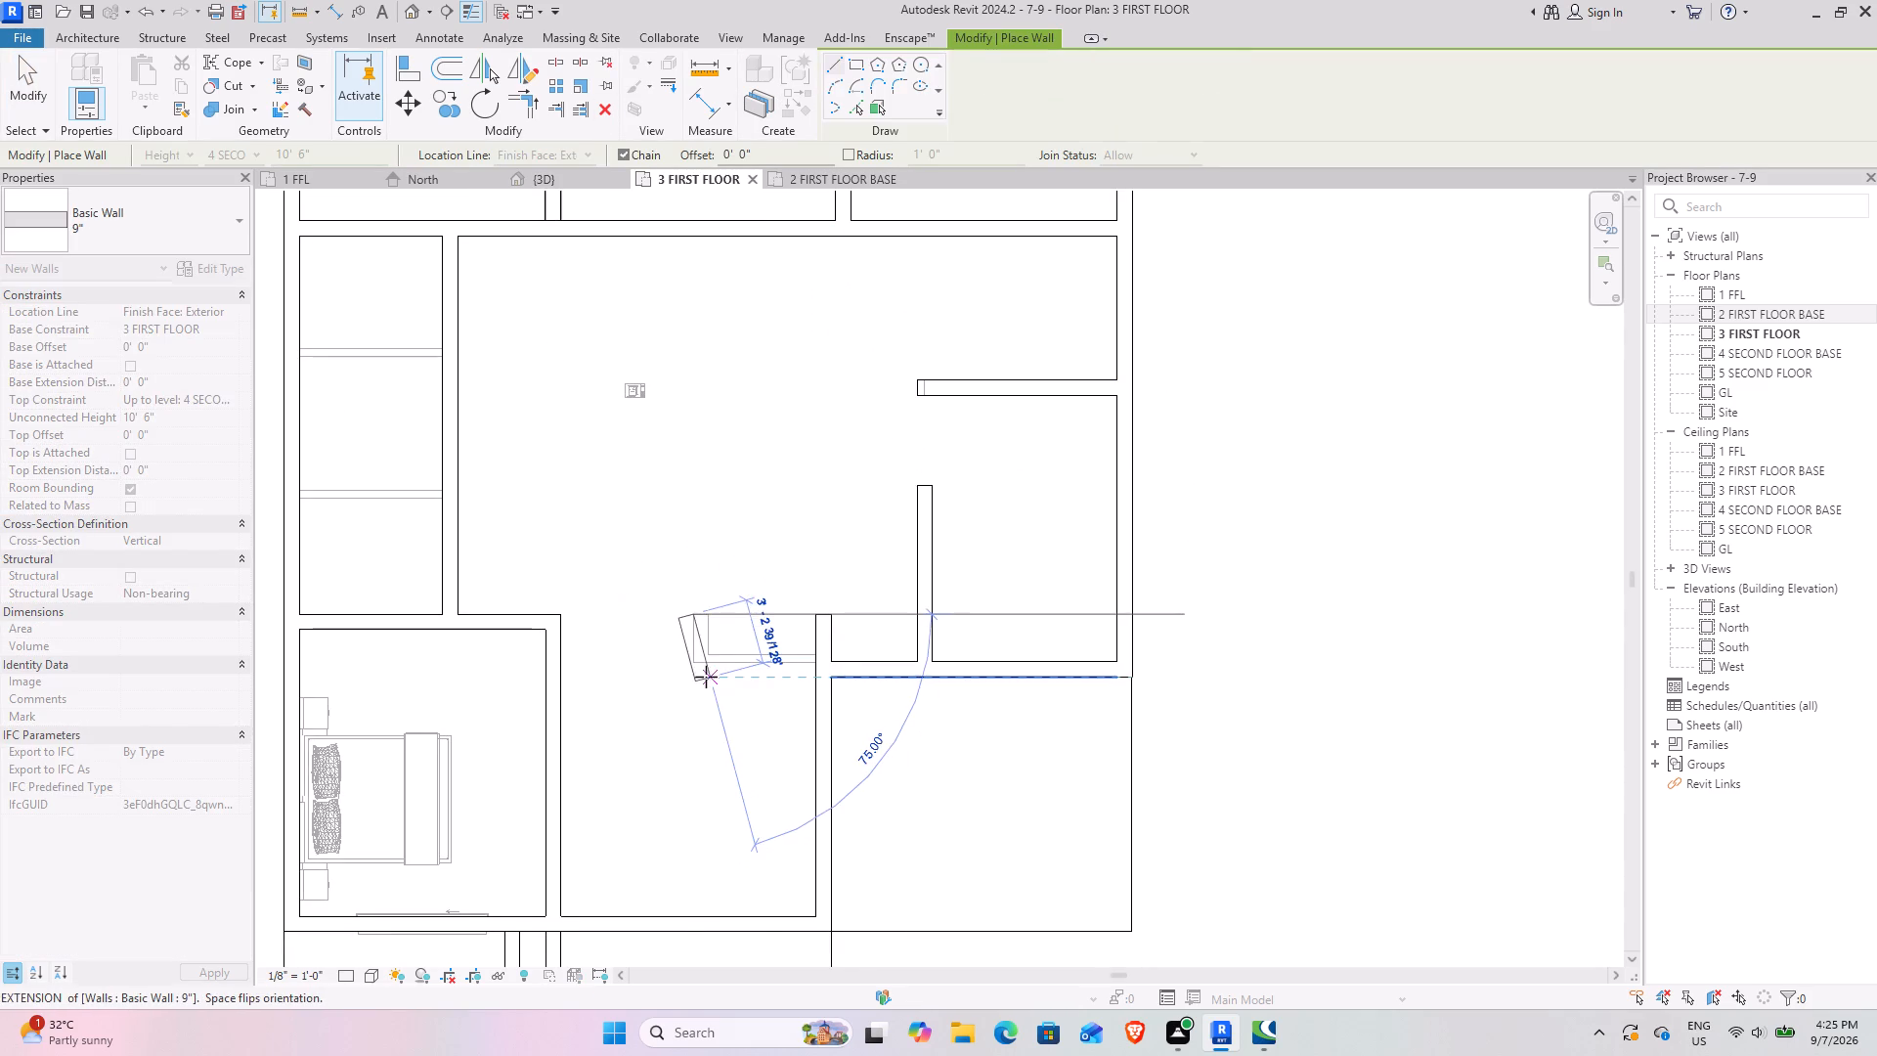
key("space")
left_click(698, 668)
key("Escape")
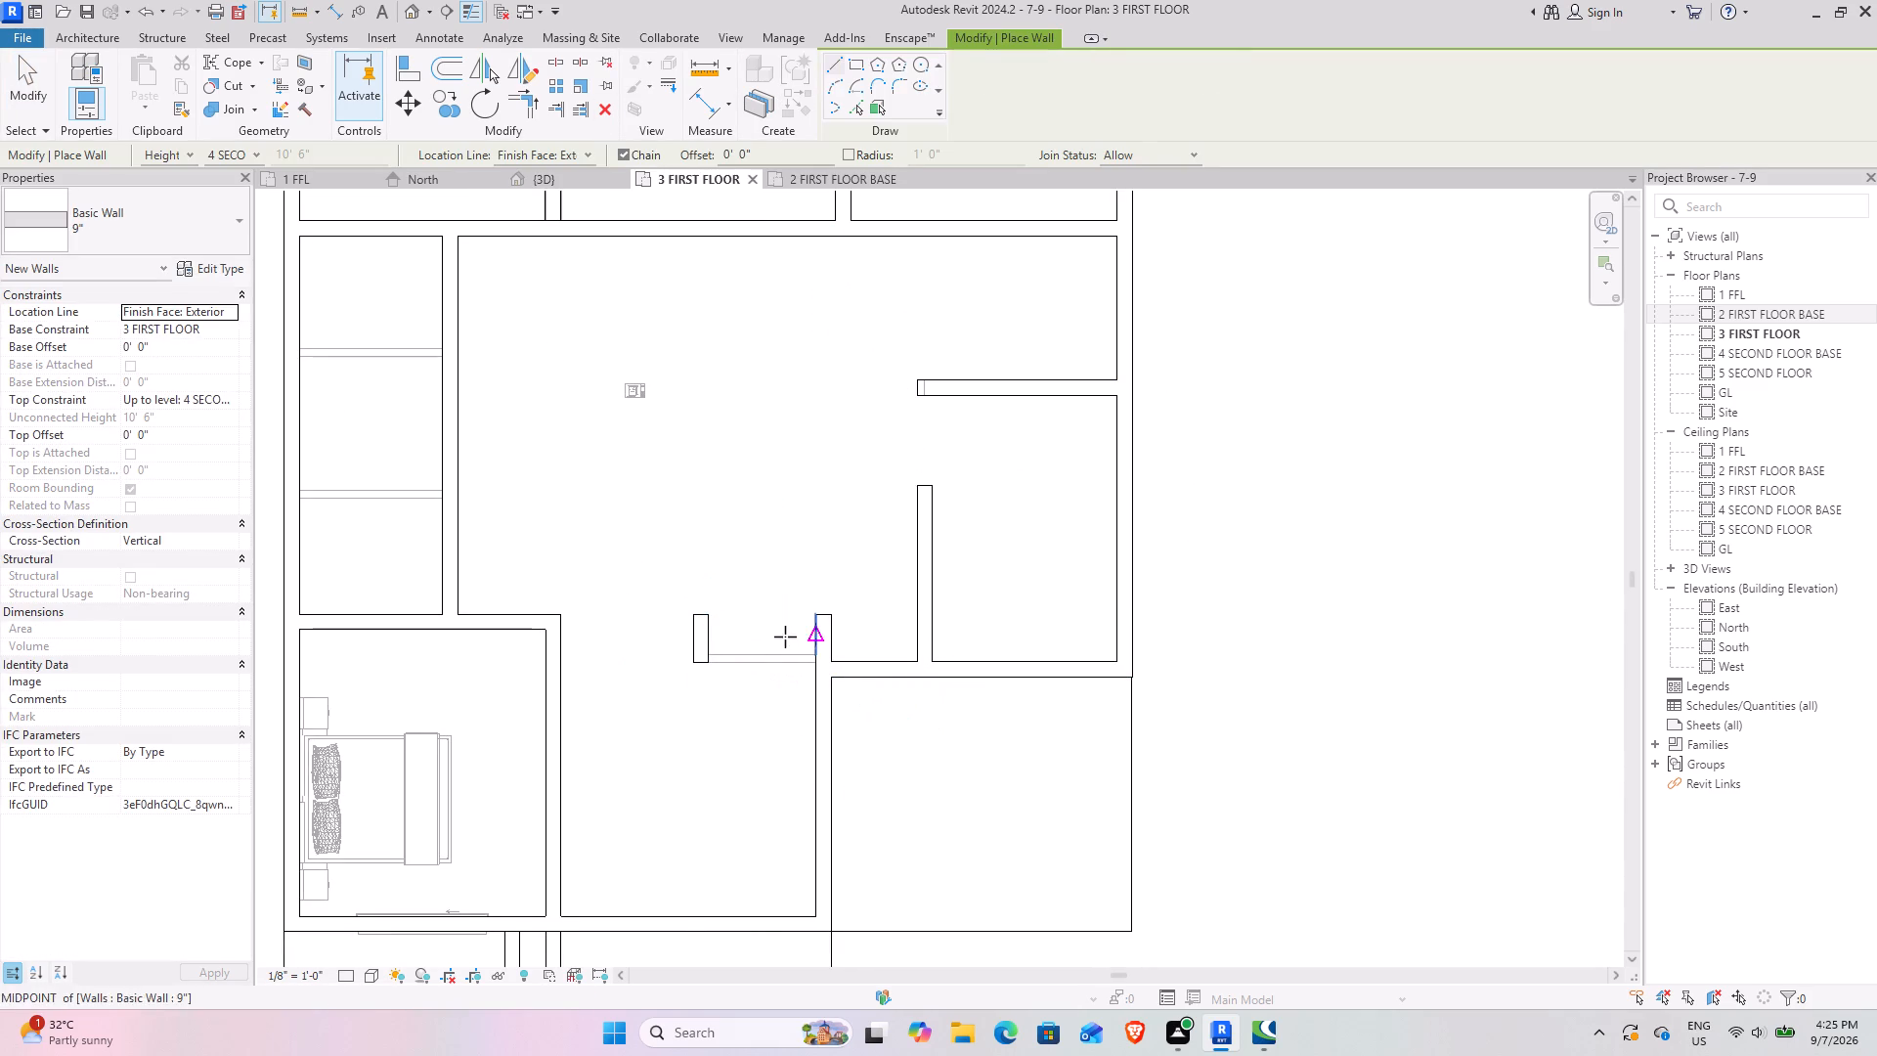
Using the 4.5" wall type, draw a partition about 13' 4 1/2" across the middle back room and a divider about 5' 6" to the back wall.
middle_click_drag(548, 584, 592, 921)
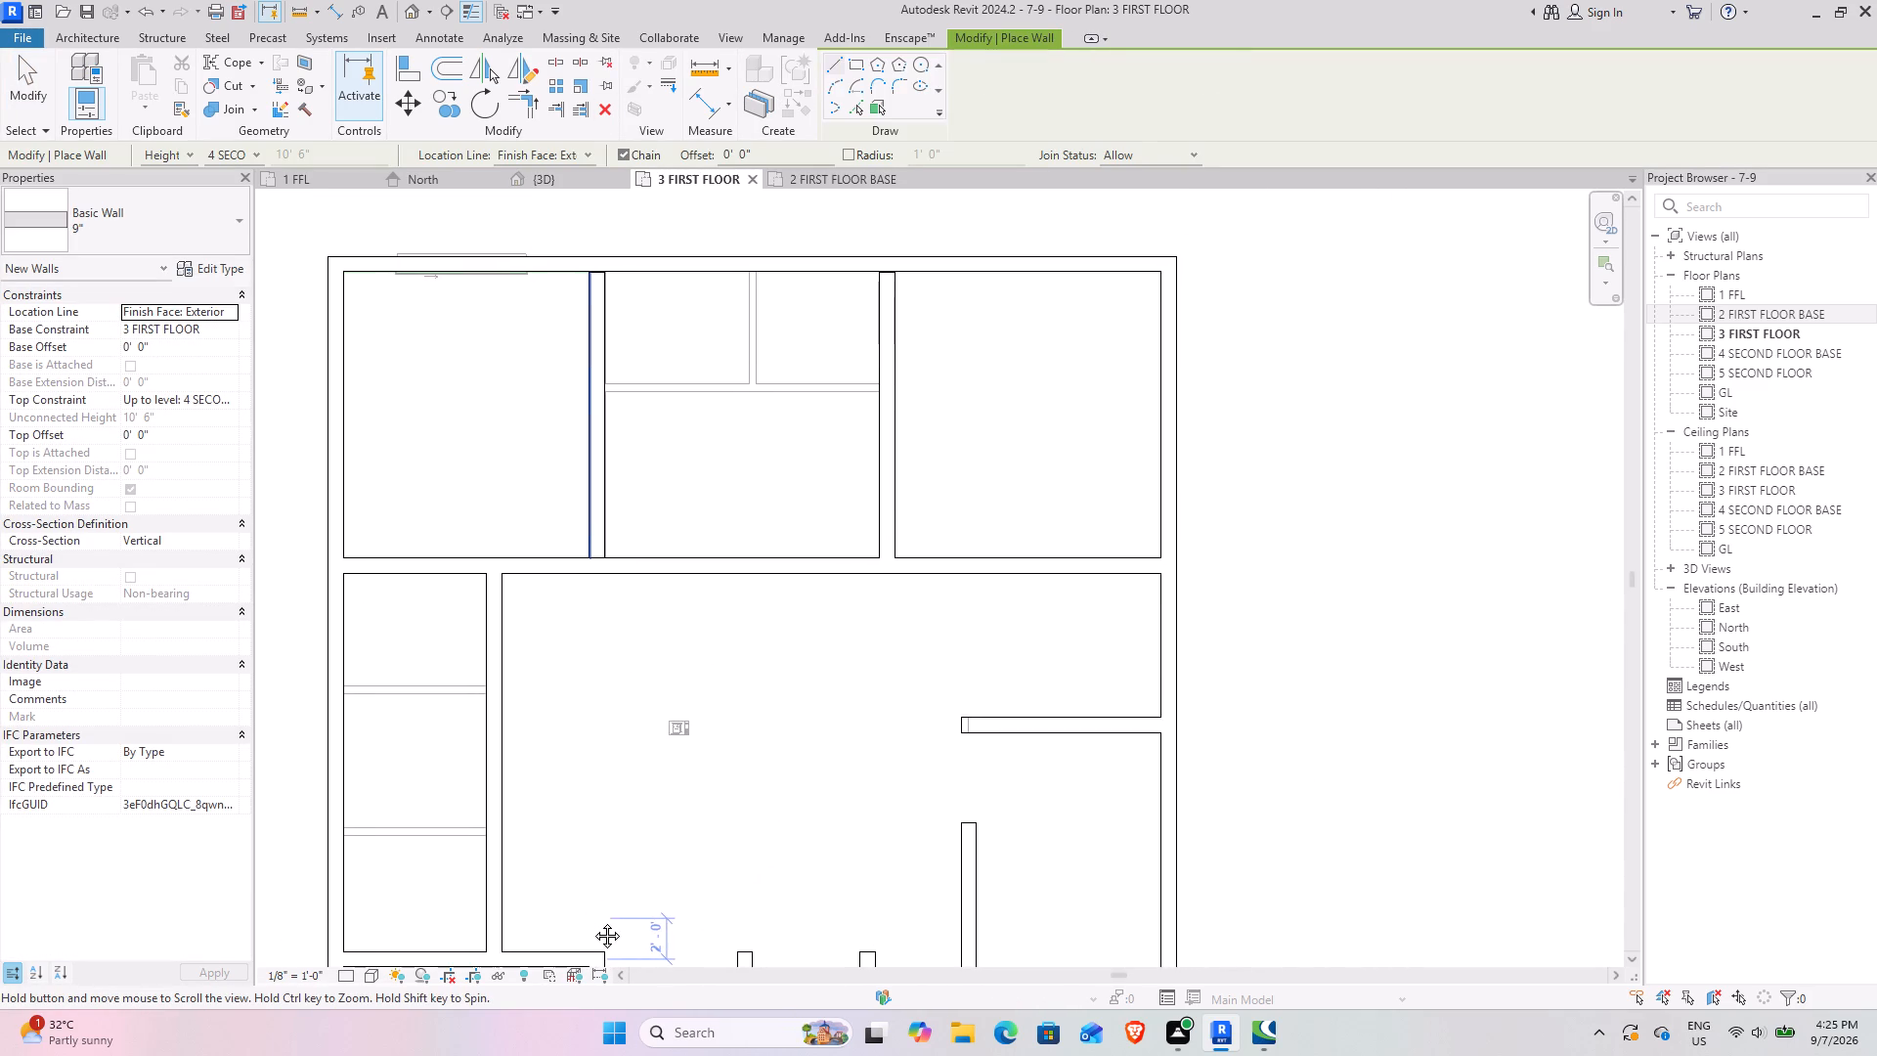
middle_click_drag(592, 921, 656, 772)
left_click(203, 229)
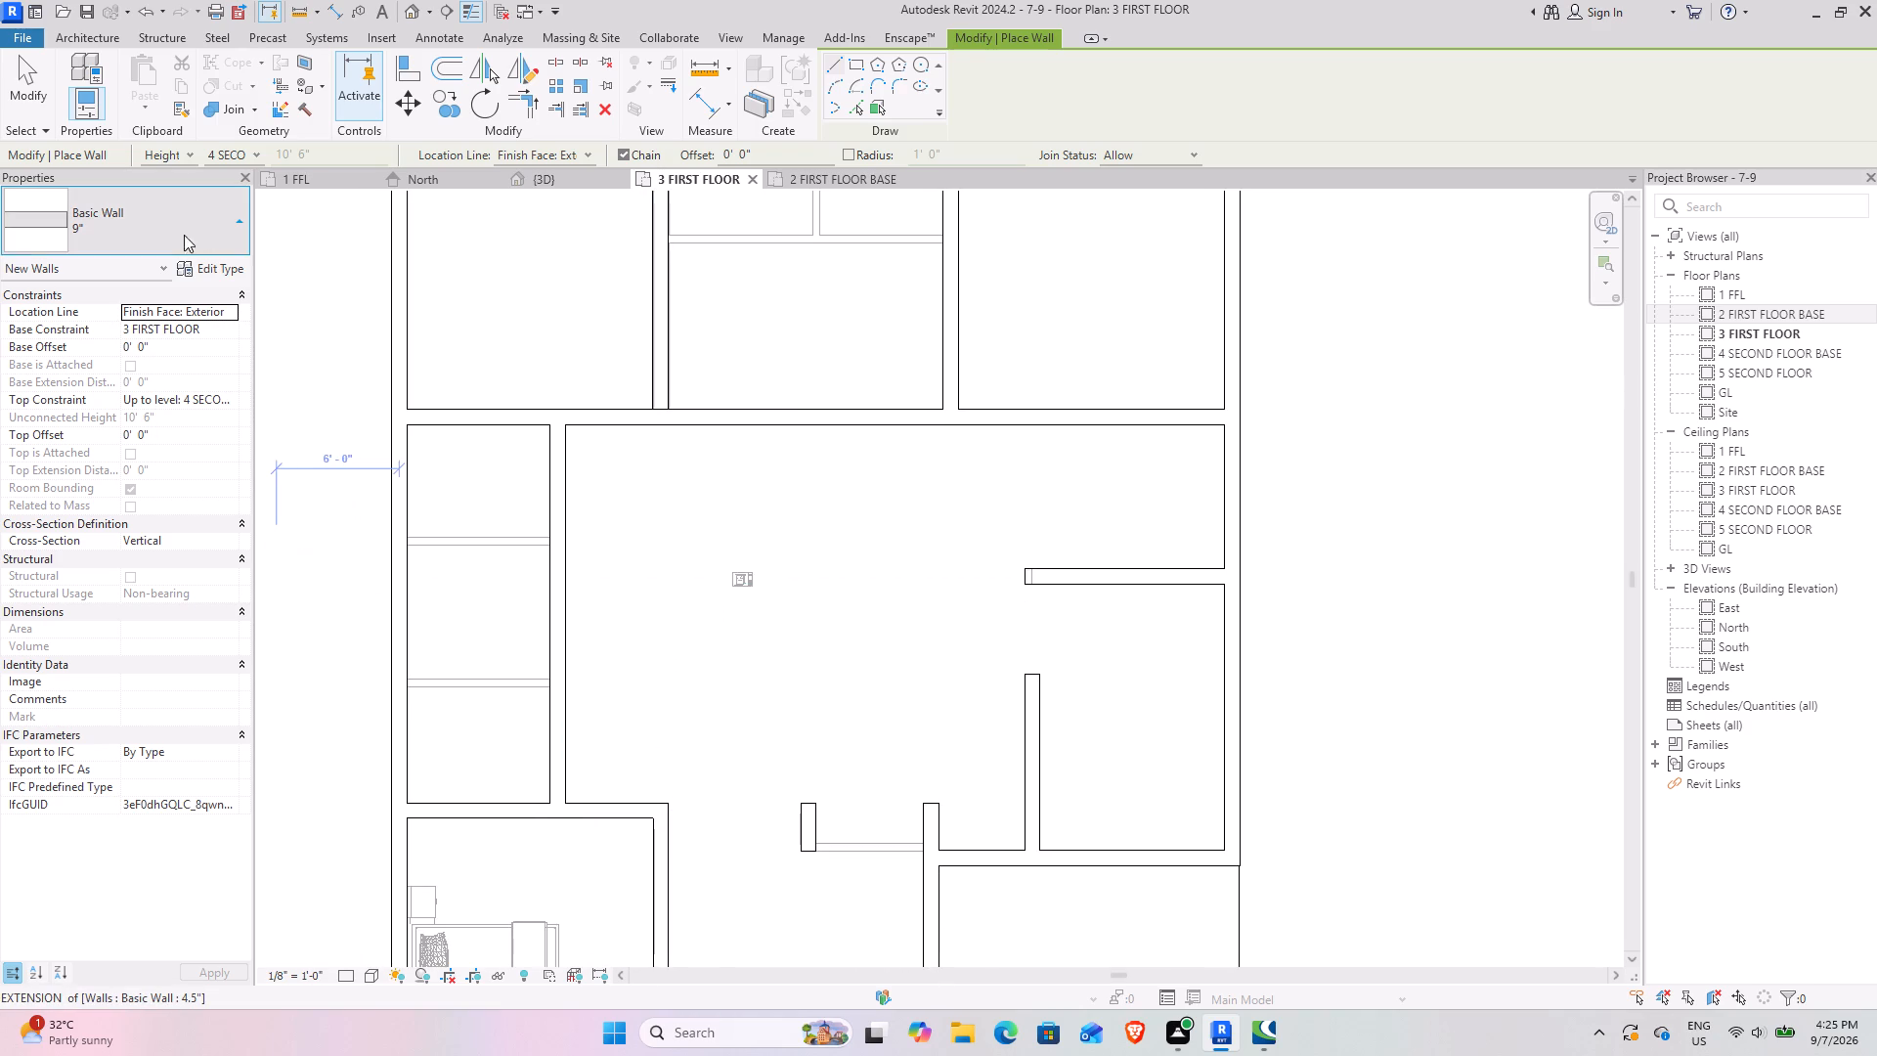
scroll(91, 299, "up", 3)
left_click(63, 327)
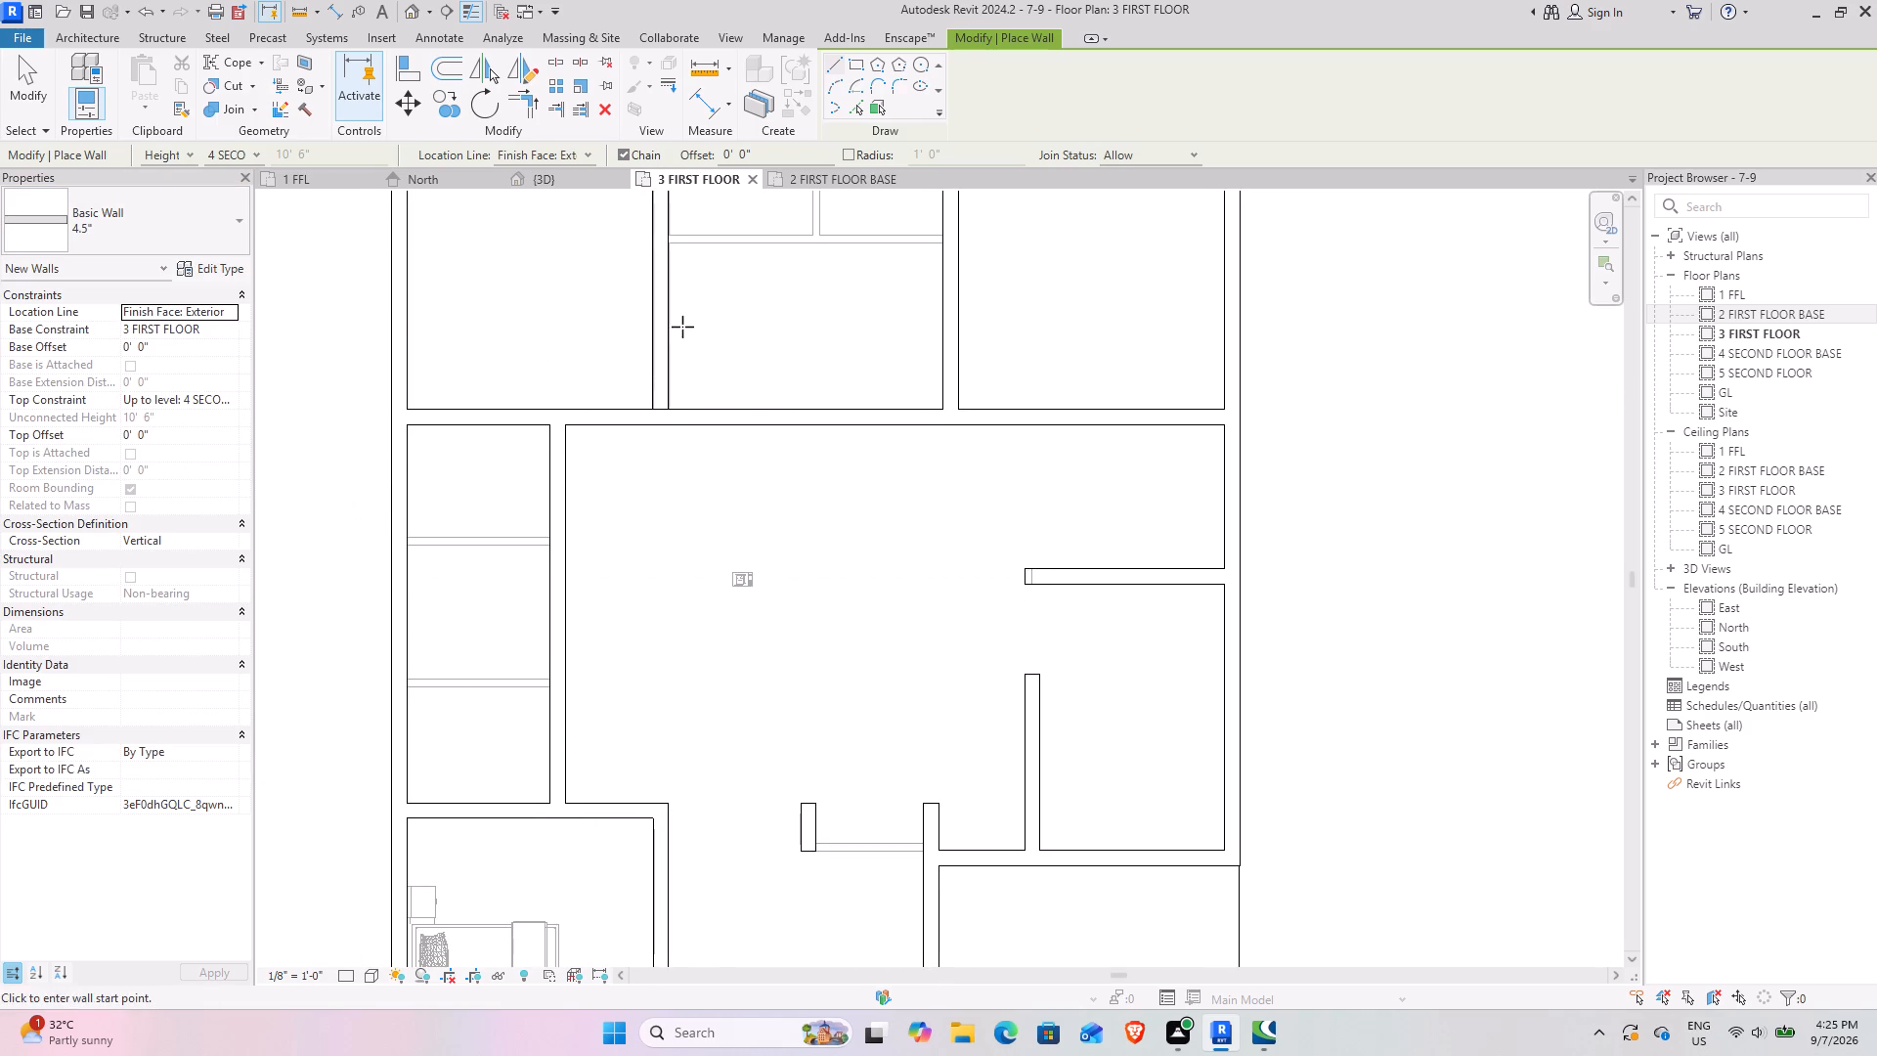
middle_click_drag(665, 355, 484, 649)
left_click(490, 536)
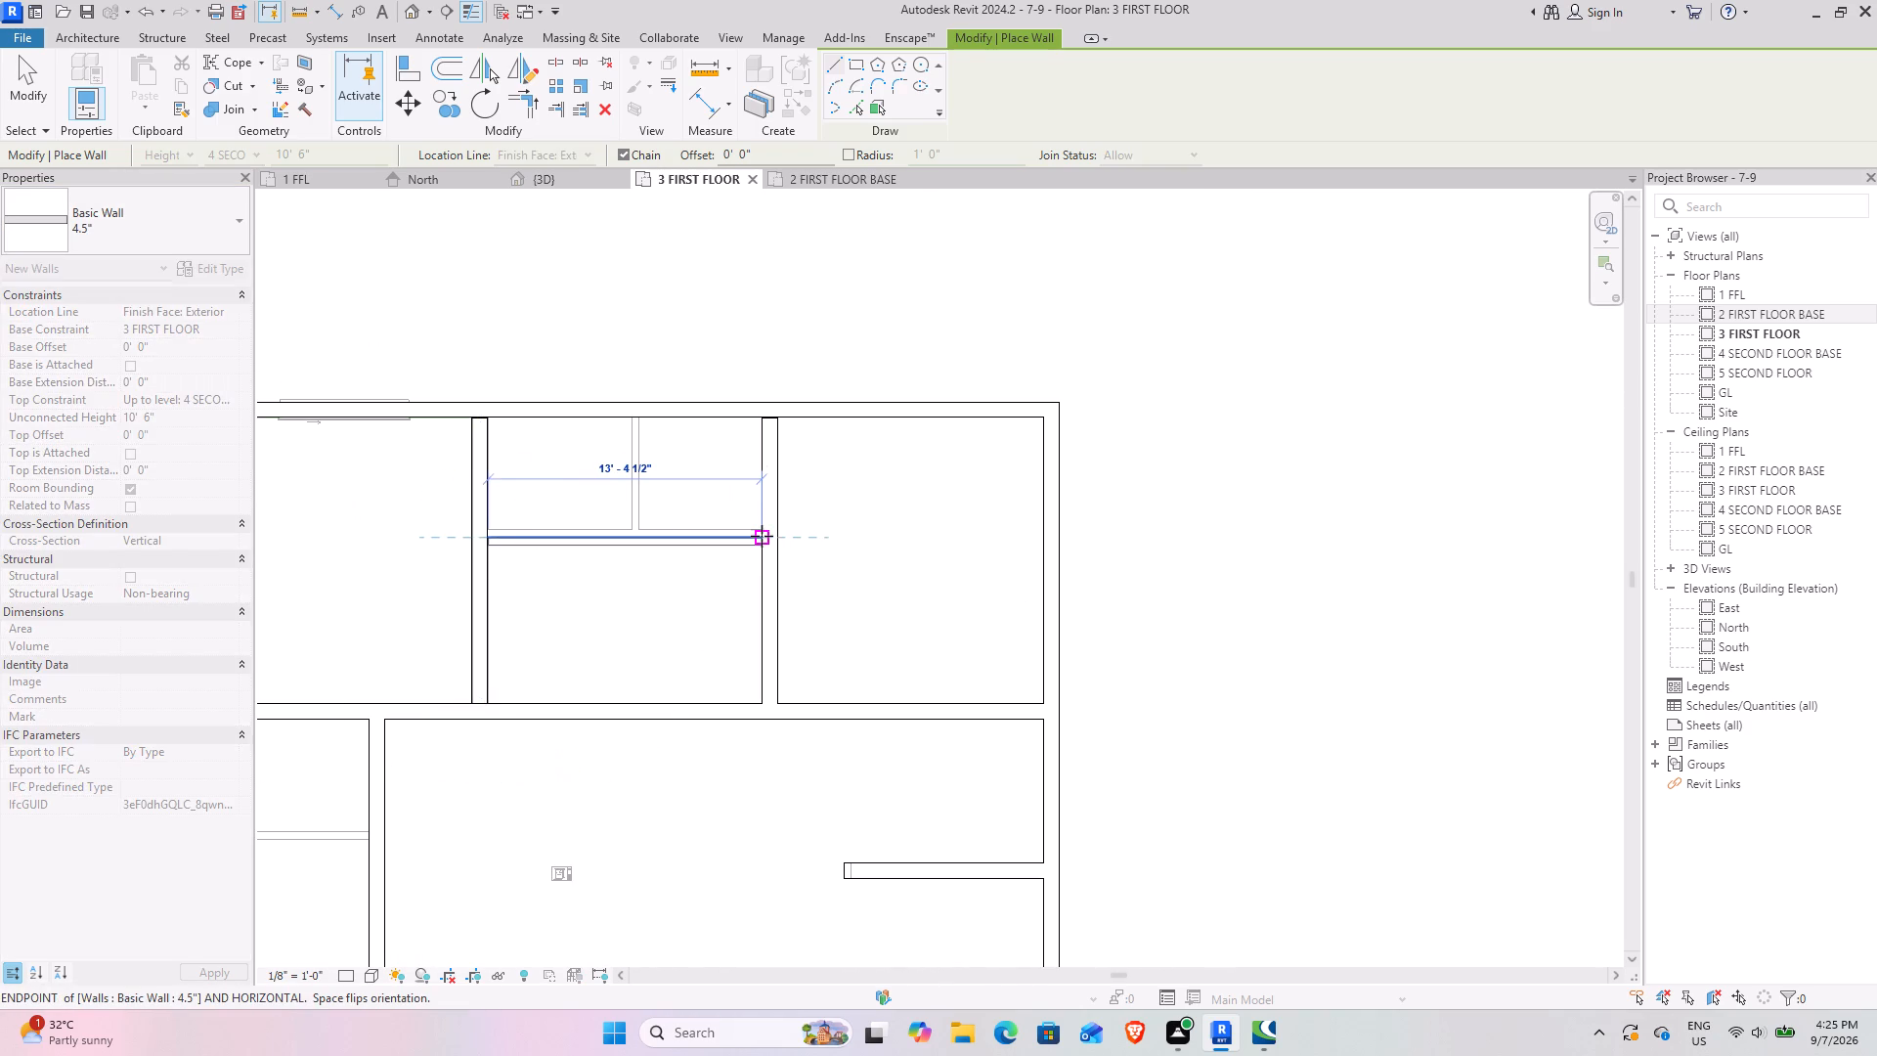
key("space")
left_click(757, 540)
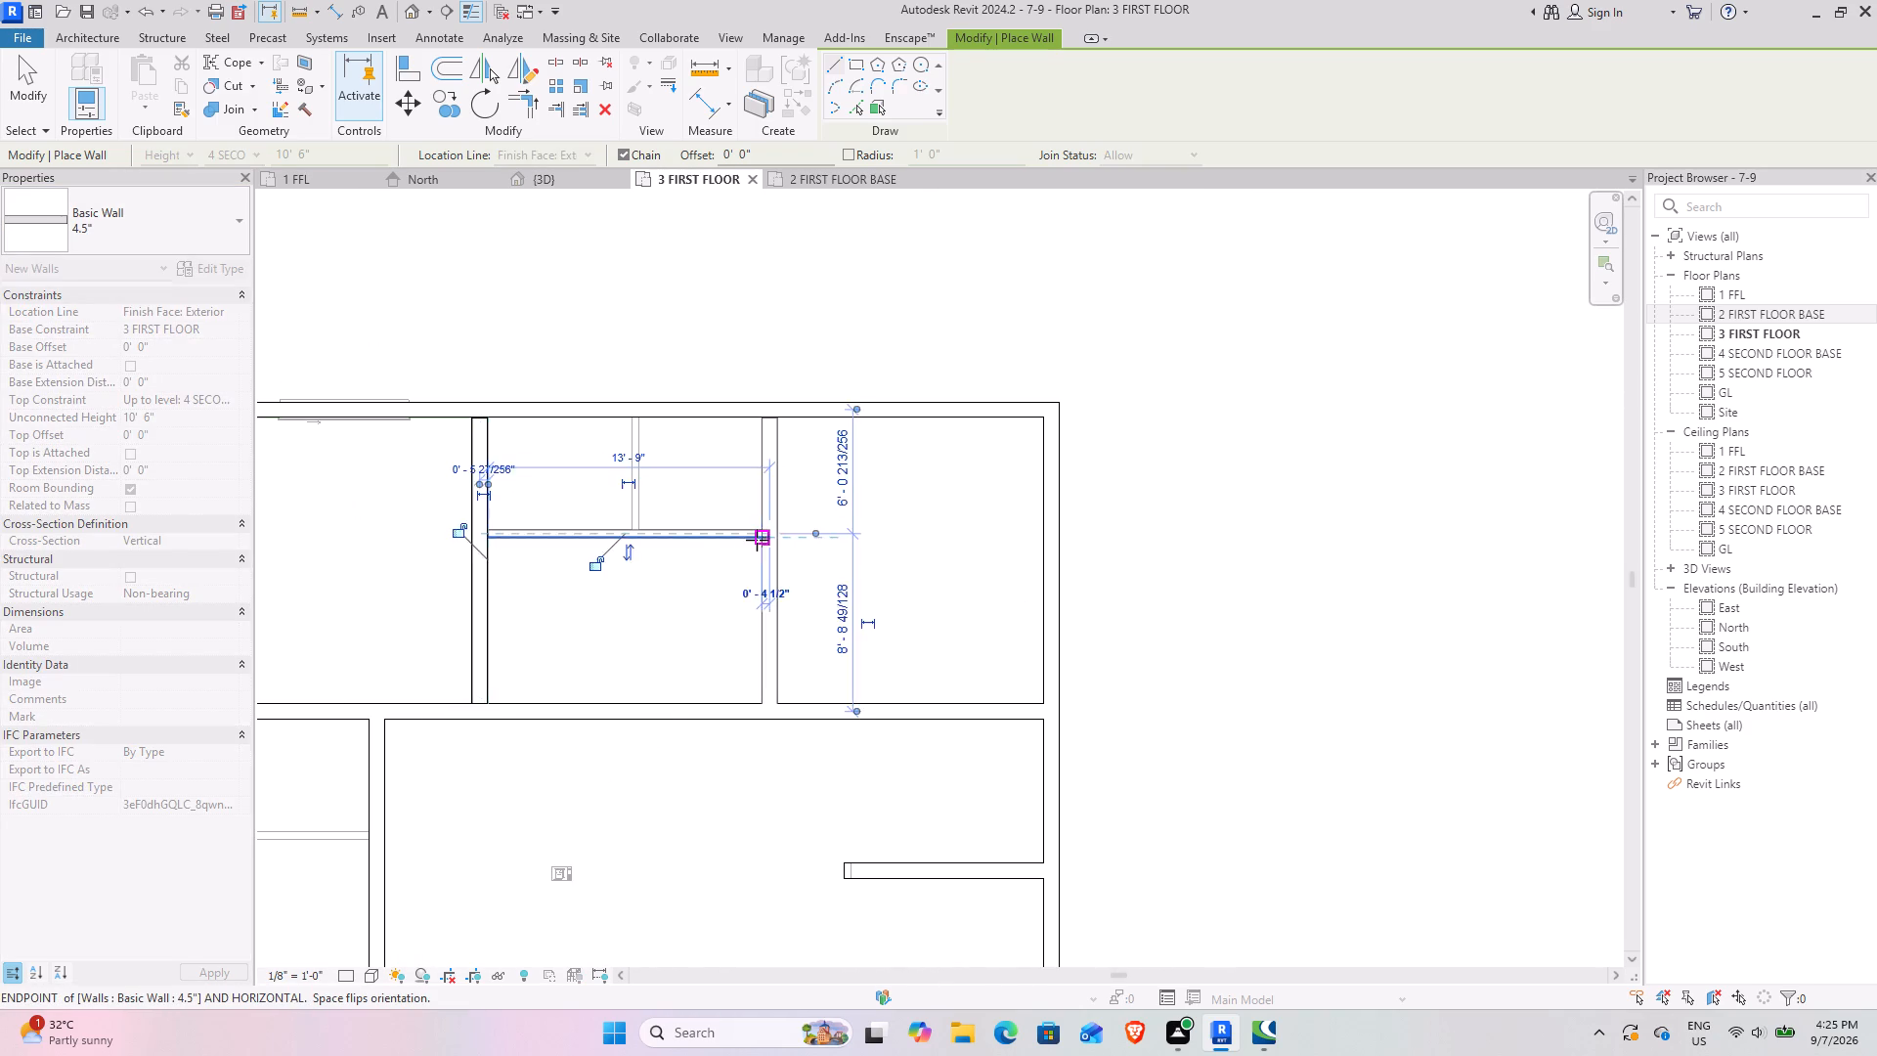
key("Escape")
left_click(644, 525)
key("space")
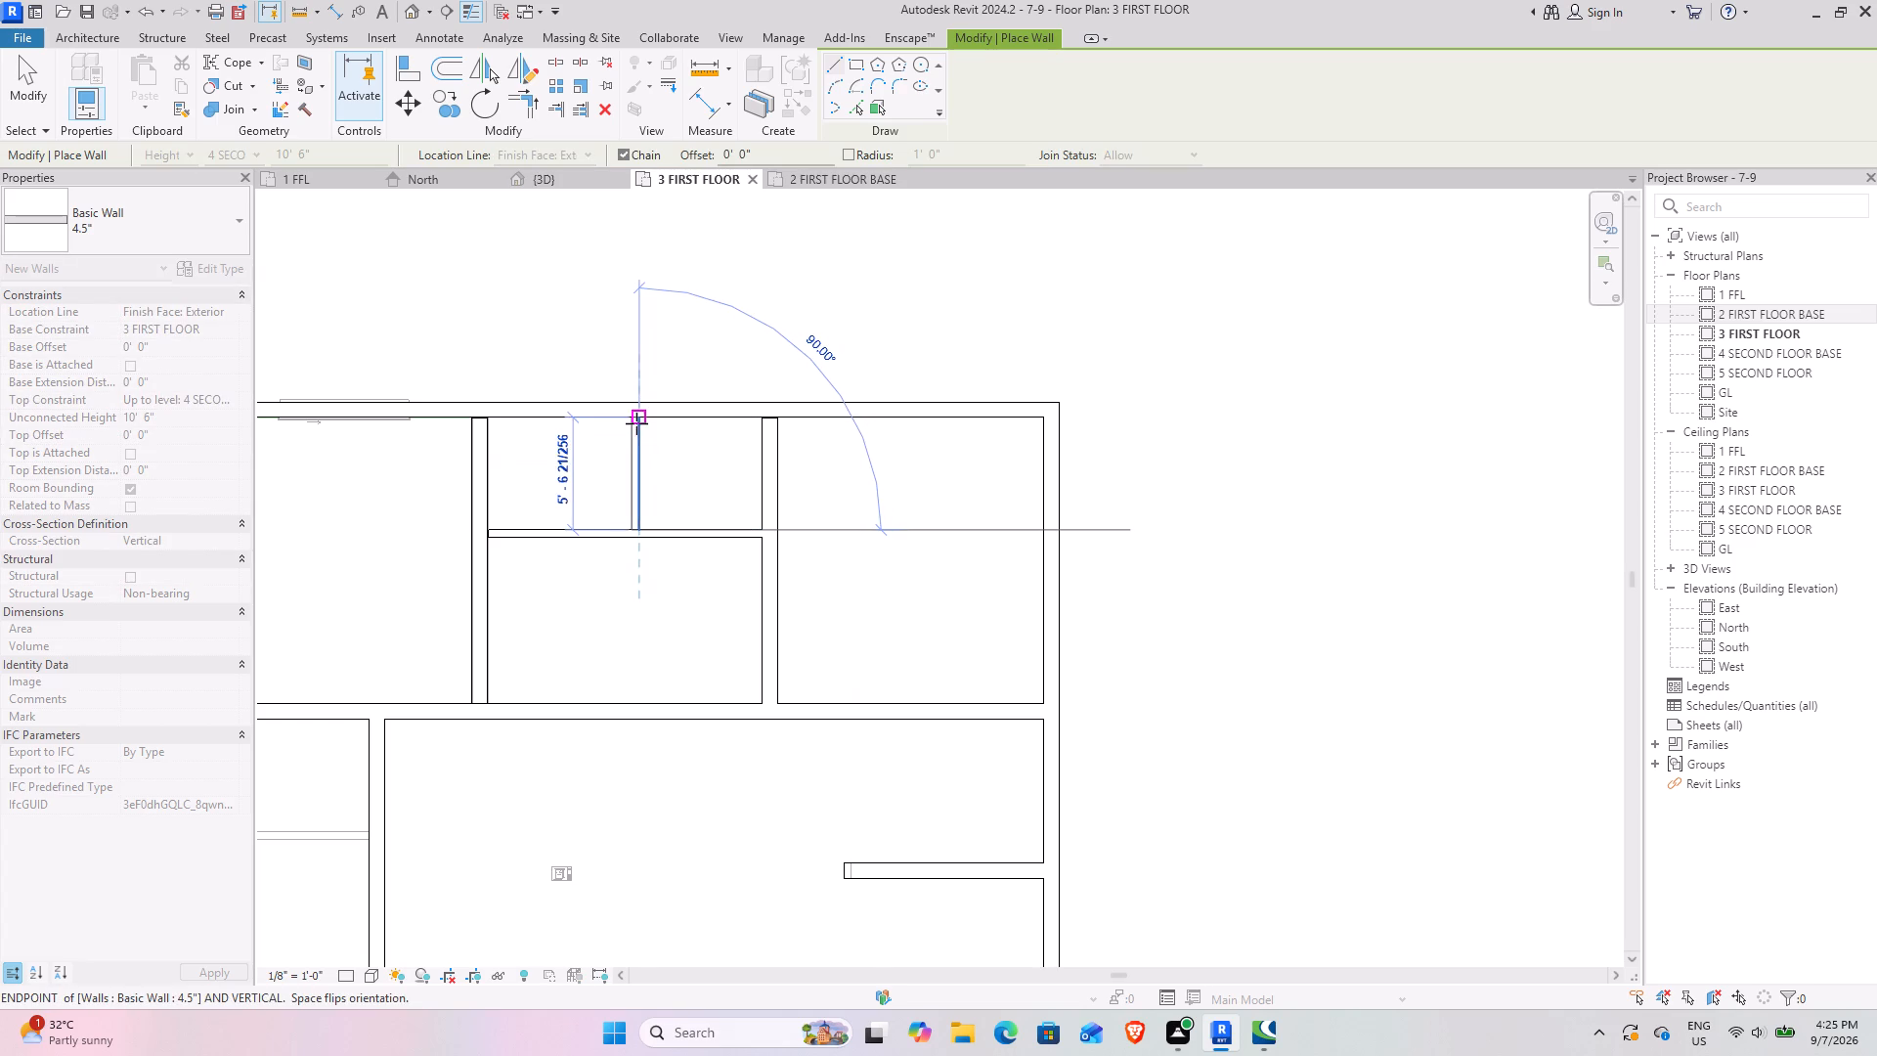
left_click(636, 419)
key("Escape")
Draw two 4.5" partition walls across the narrow room strip beside the left side wall, following the underlay partitions.
middle_click_drag(665, 765, 694, 368)
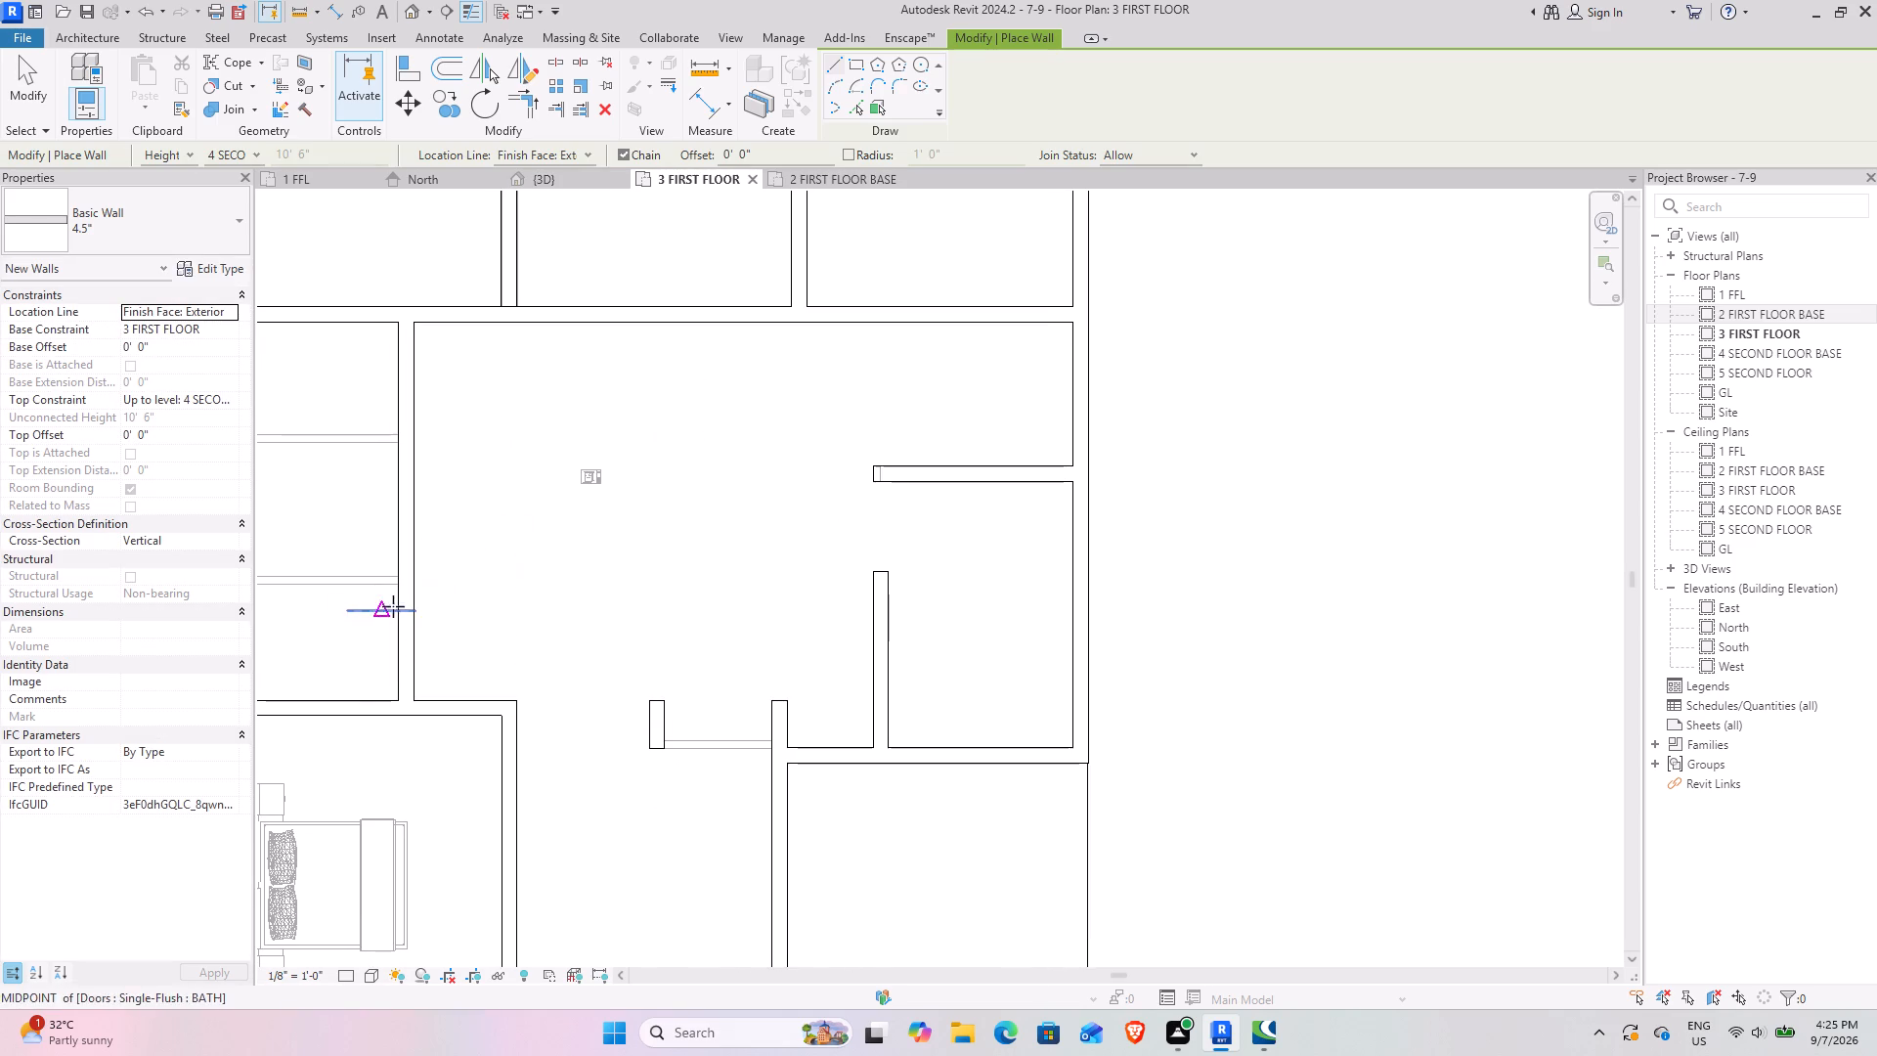
left_click(395, 590)
middle_click_drag(468, 580, 873, 537)
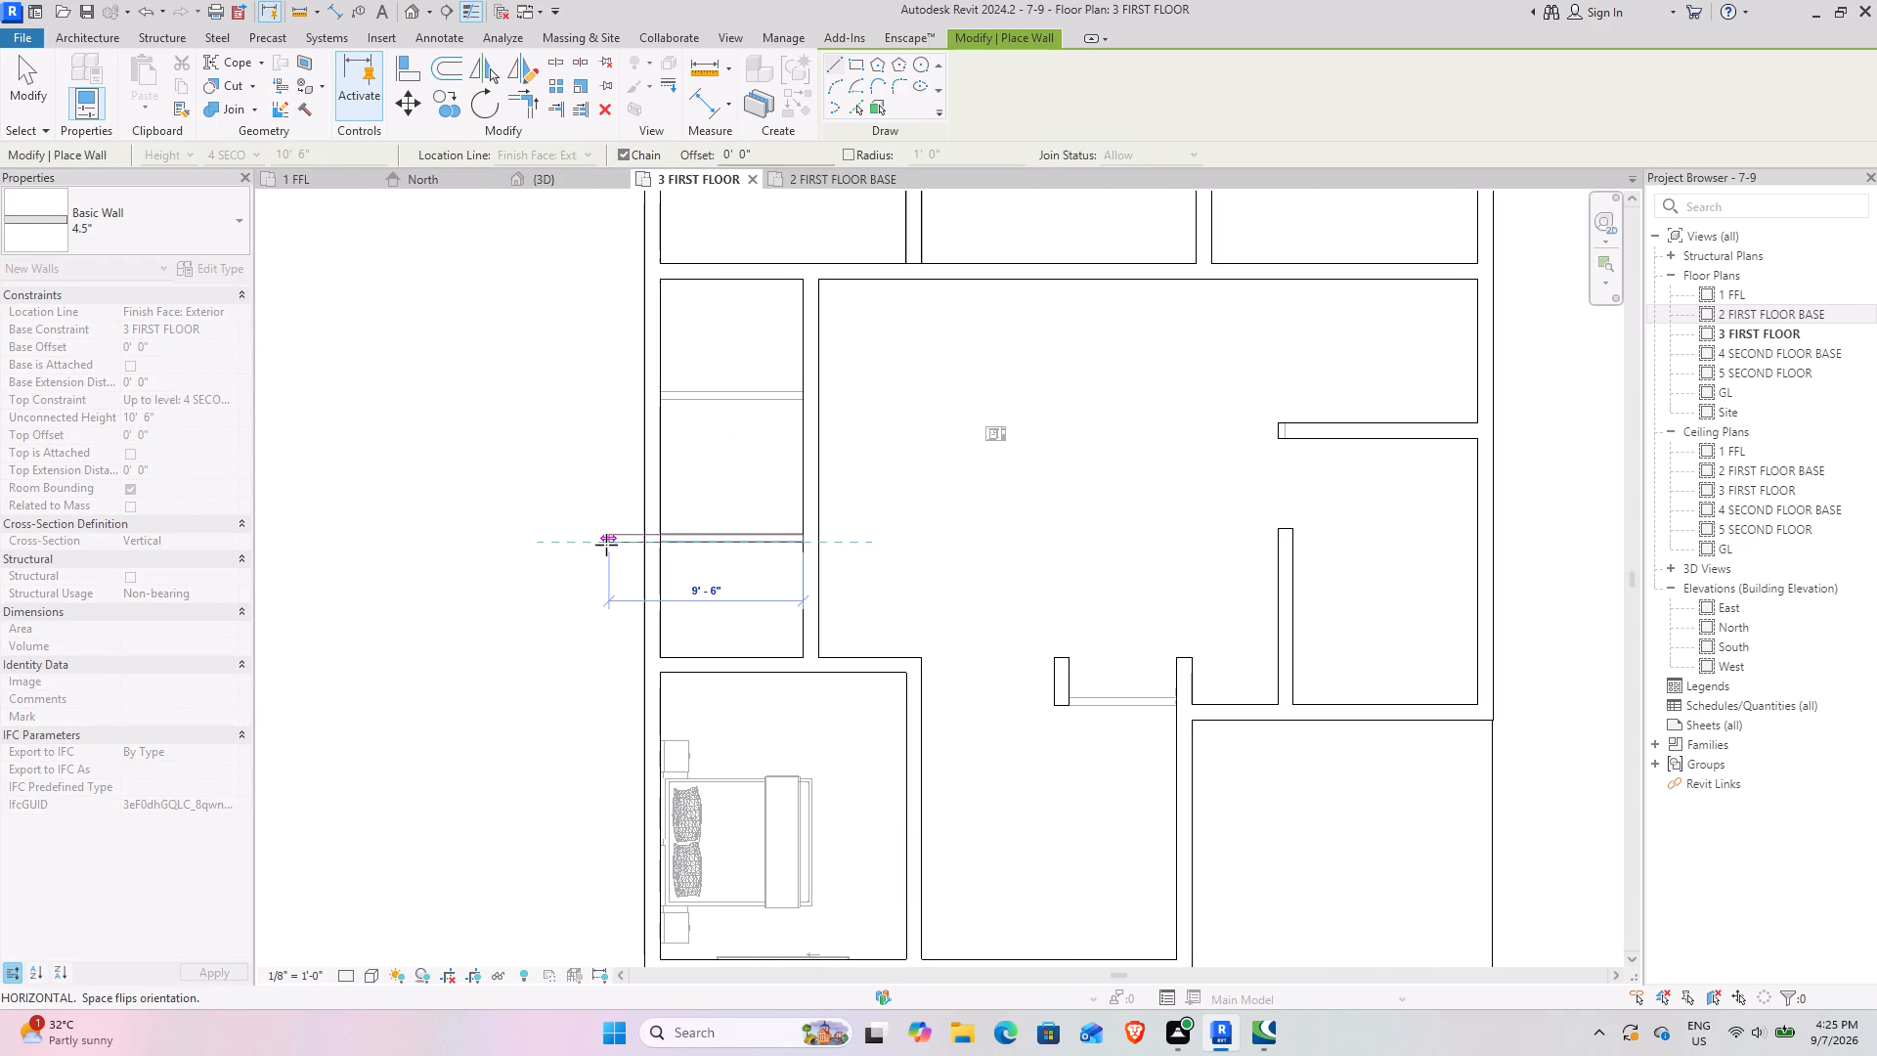
left_click(664, 545)
middle_click_drag(720, 483, 660, 644)
key("Escape")
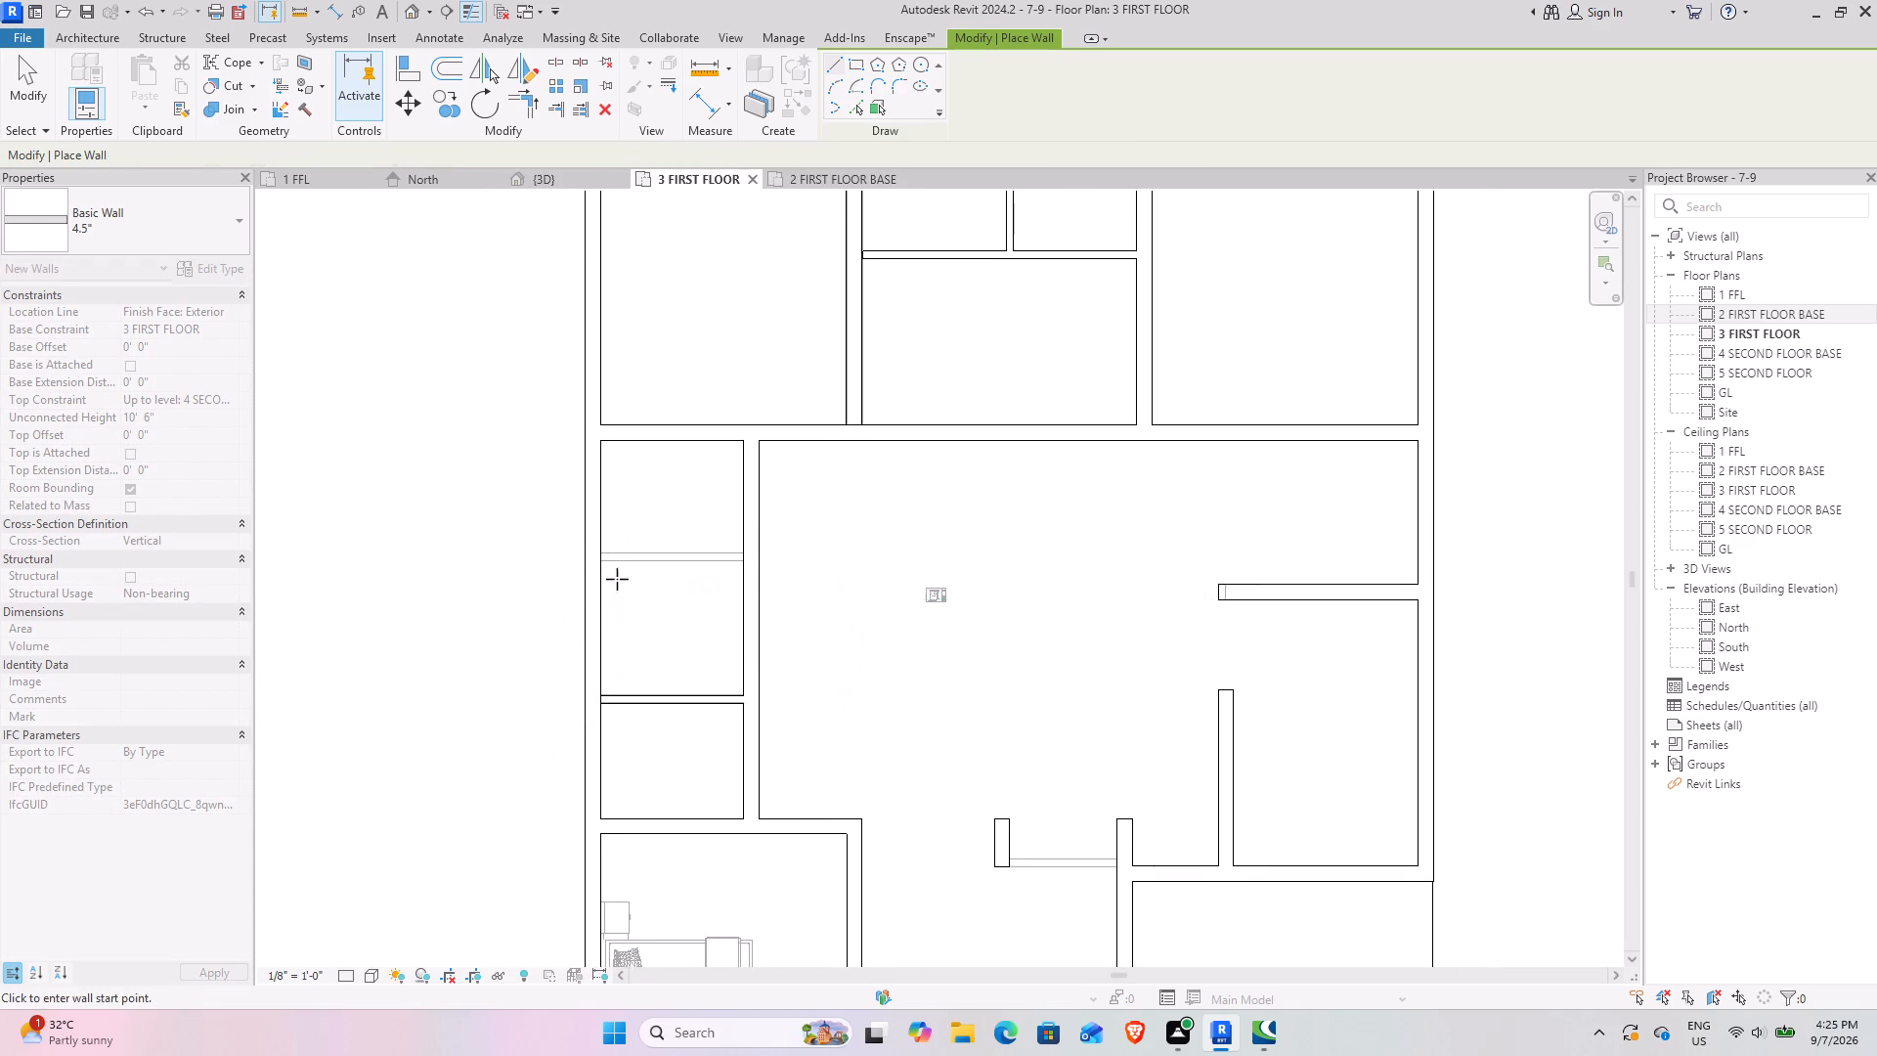
left_click(608, 568)
key("space")
left_click(739, 561)
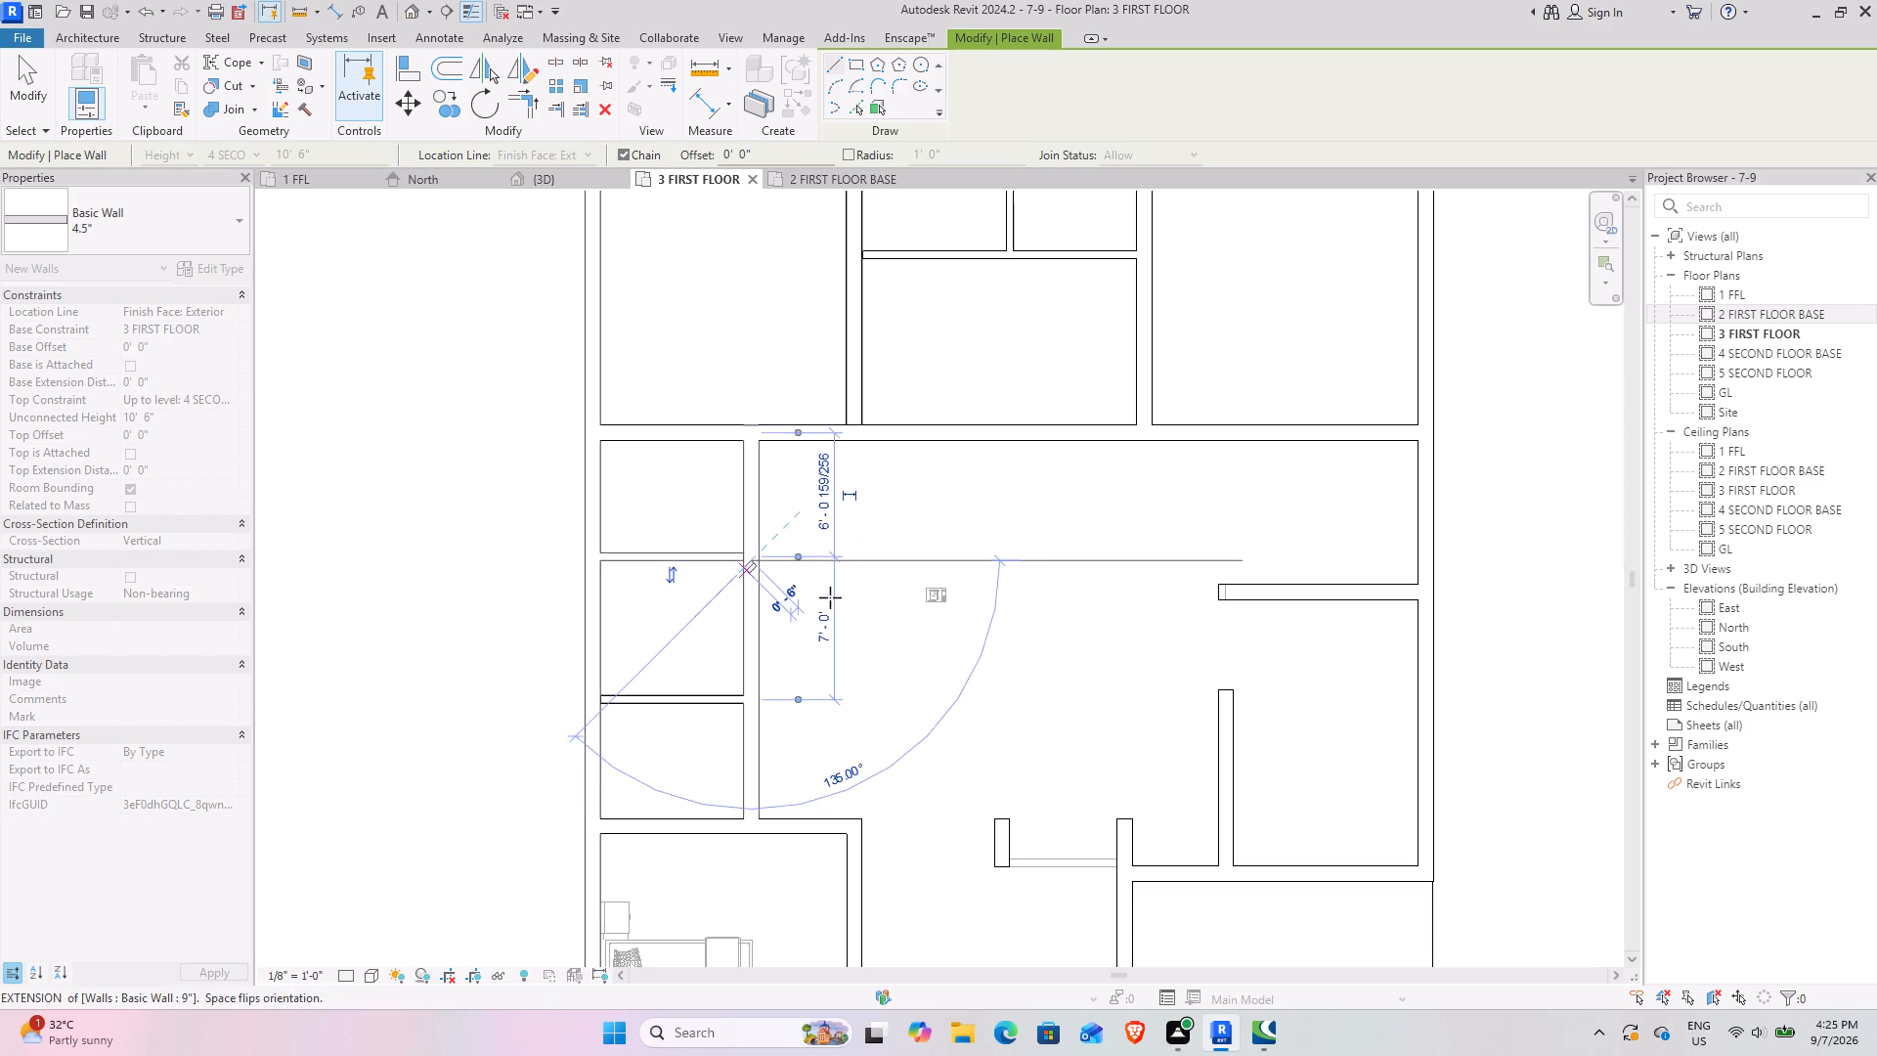
key("Escape")
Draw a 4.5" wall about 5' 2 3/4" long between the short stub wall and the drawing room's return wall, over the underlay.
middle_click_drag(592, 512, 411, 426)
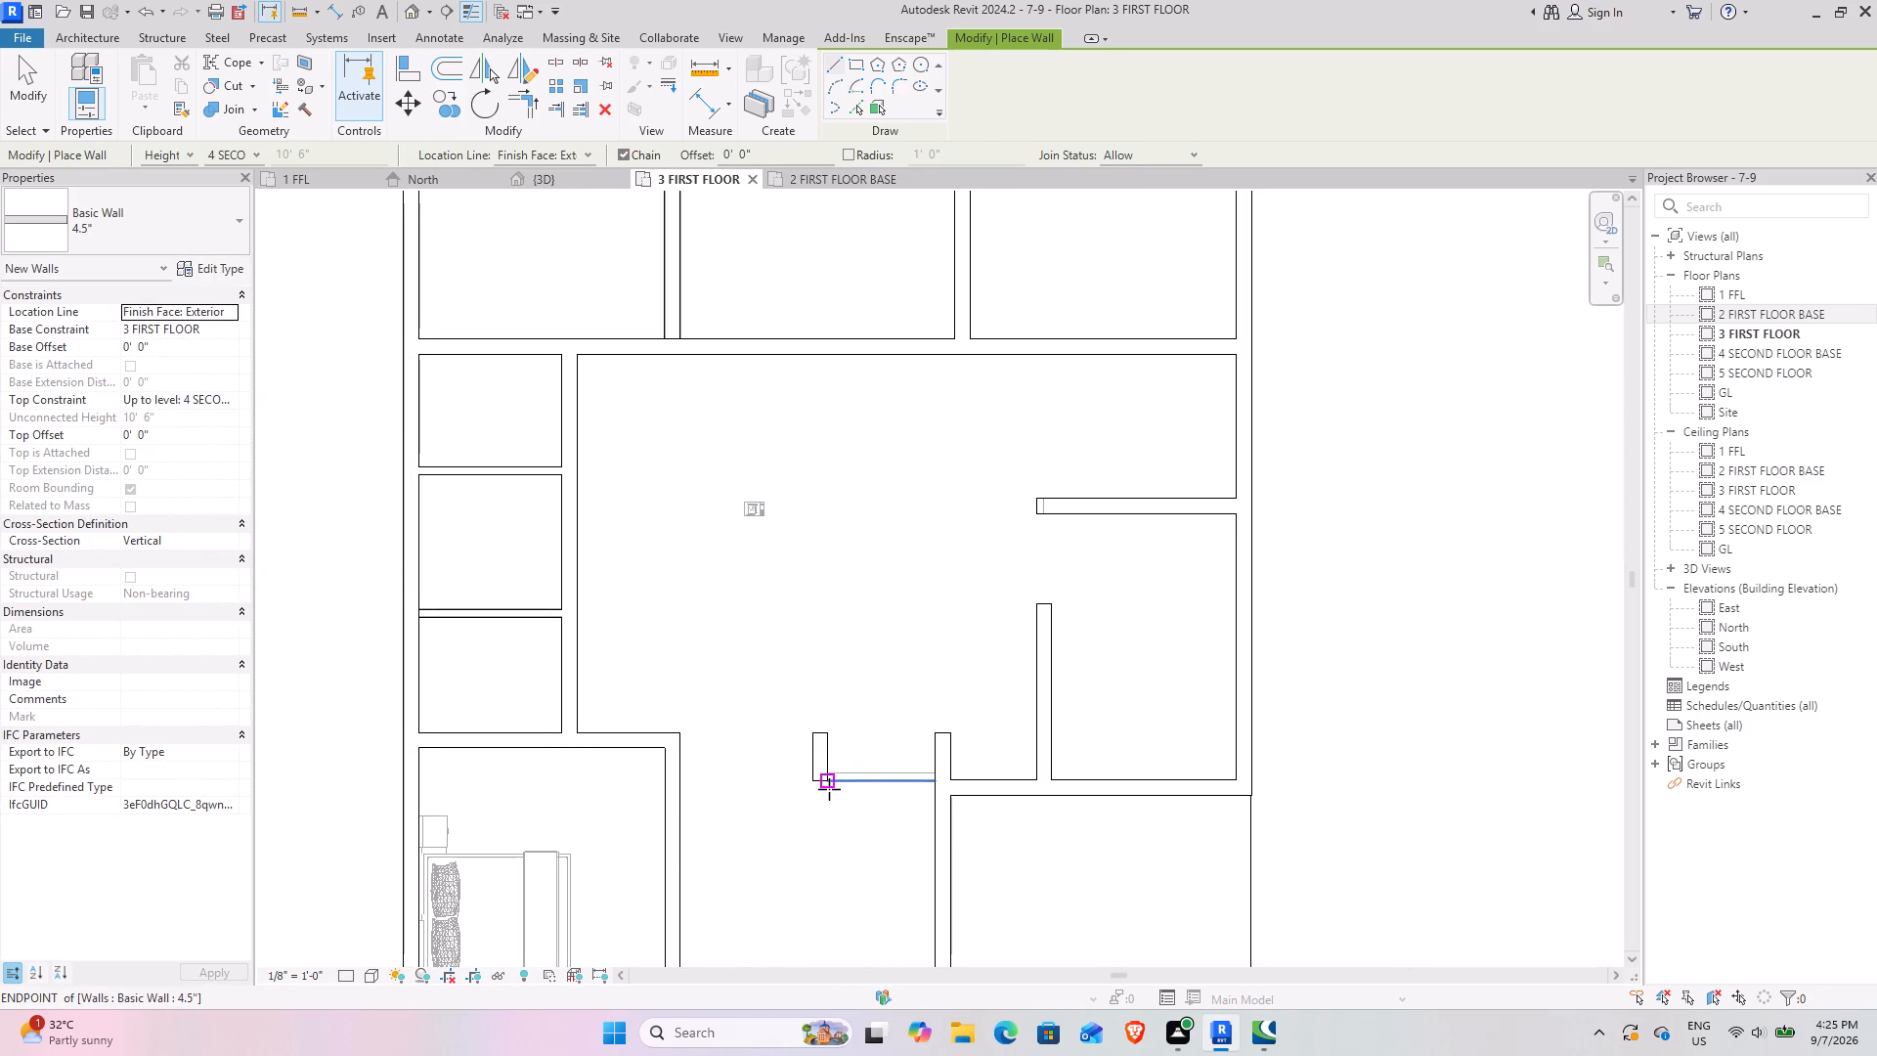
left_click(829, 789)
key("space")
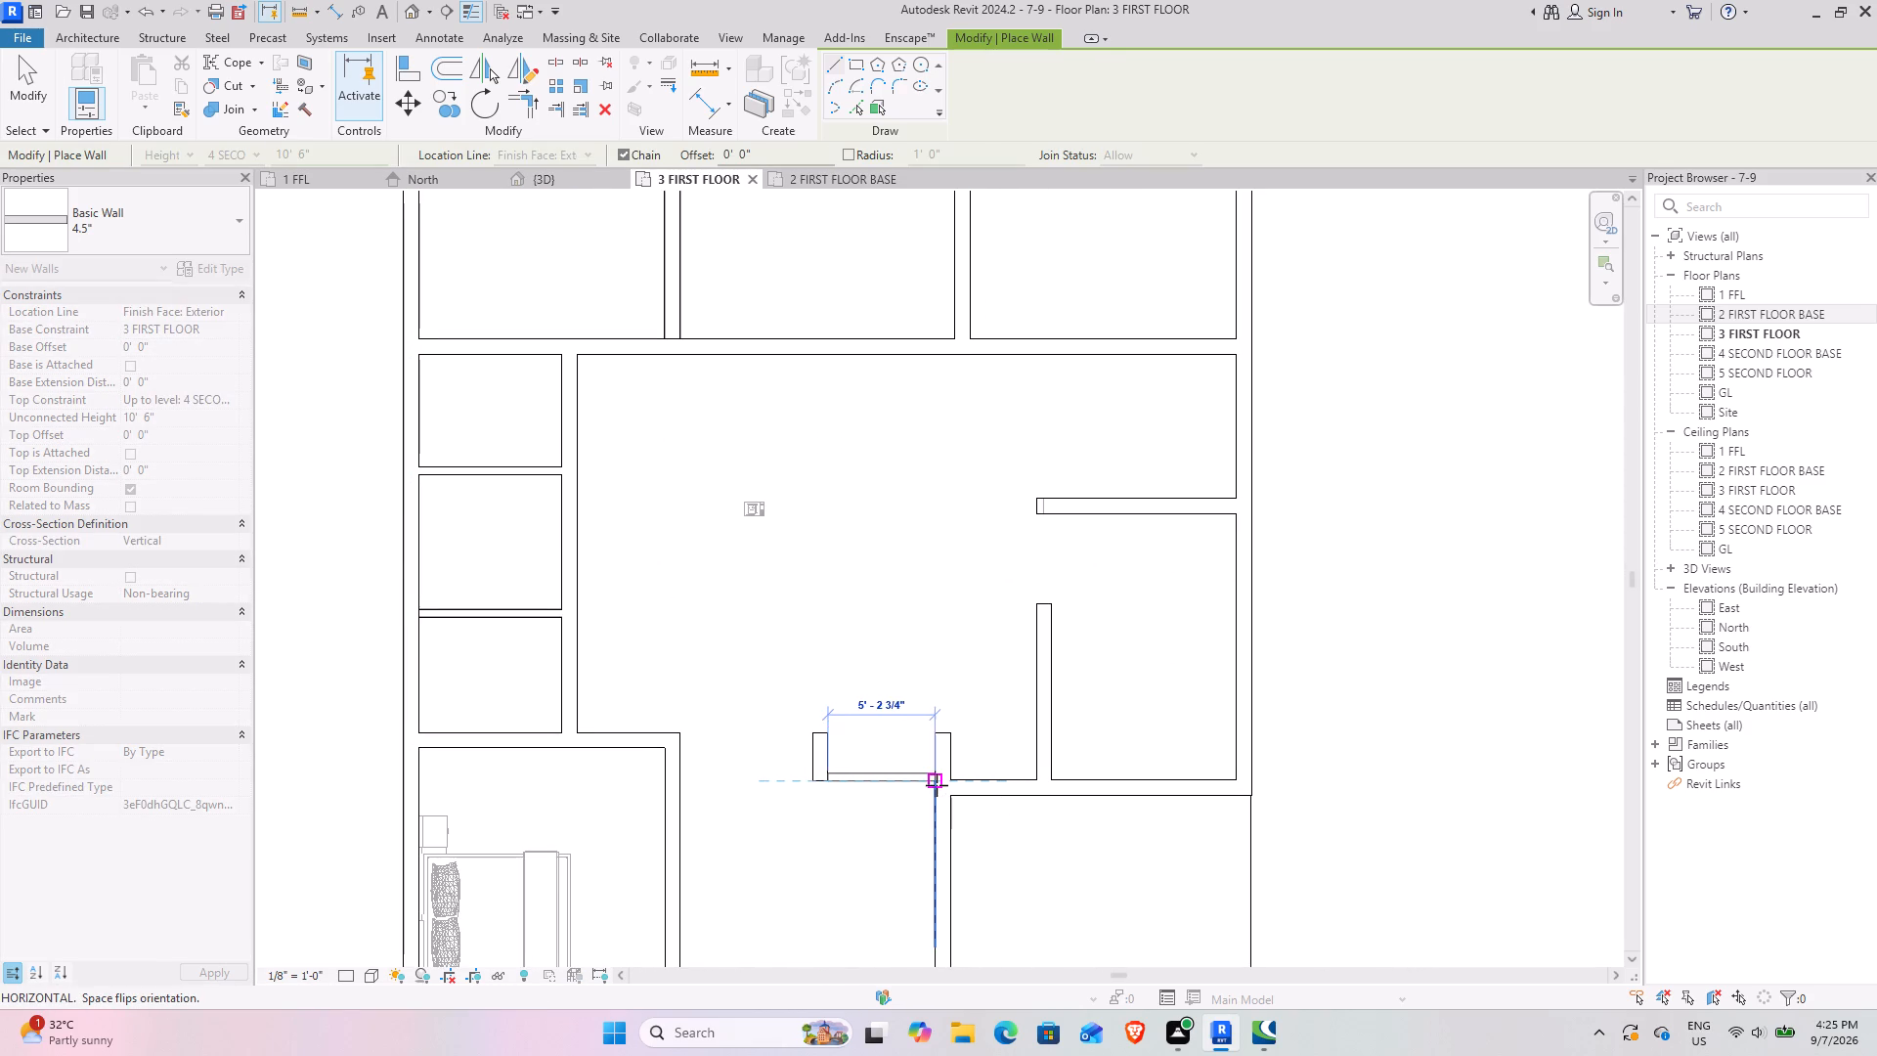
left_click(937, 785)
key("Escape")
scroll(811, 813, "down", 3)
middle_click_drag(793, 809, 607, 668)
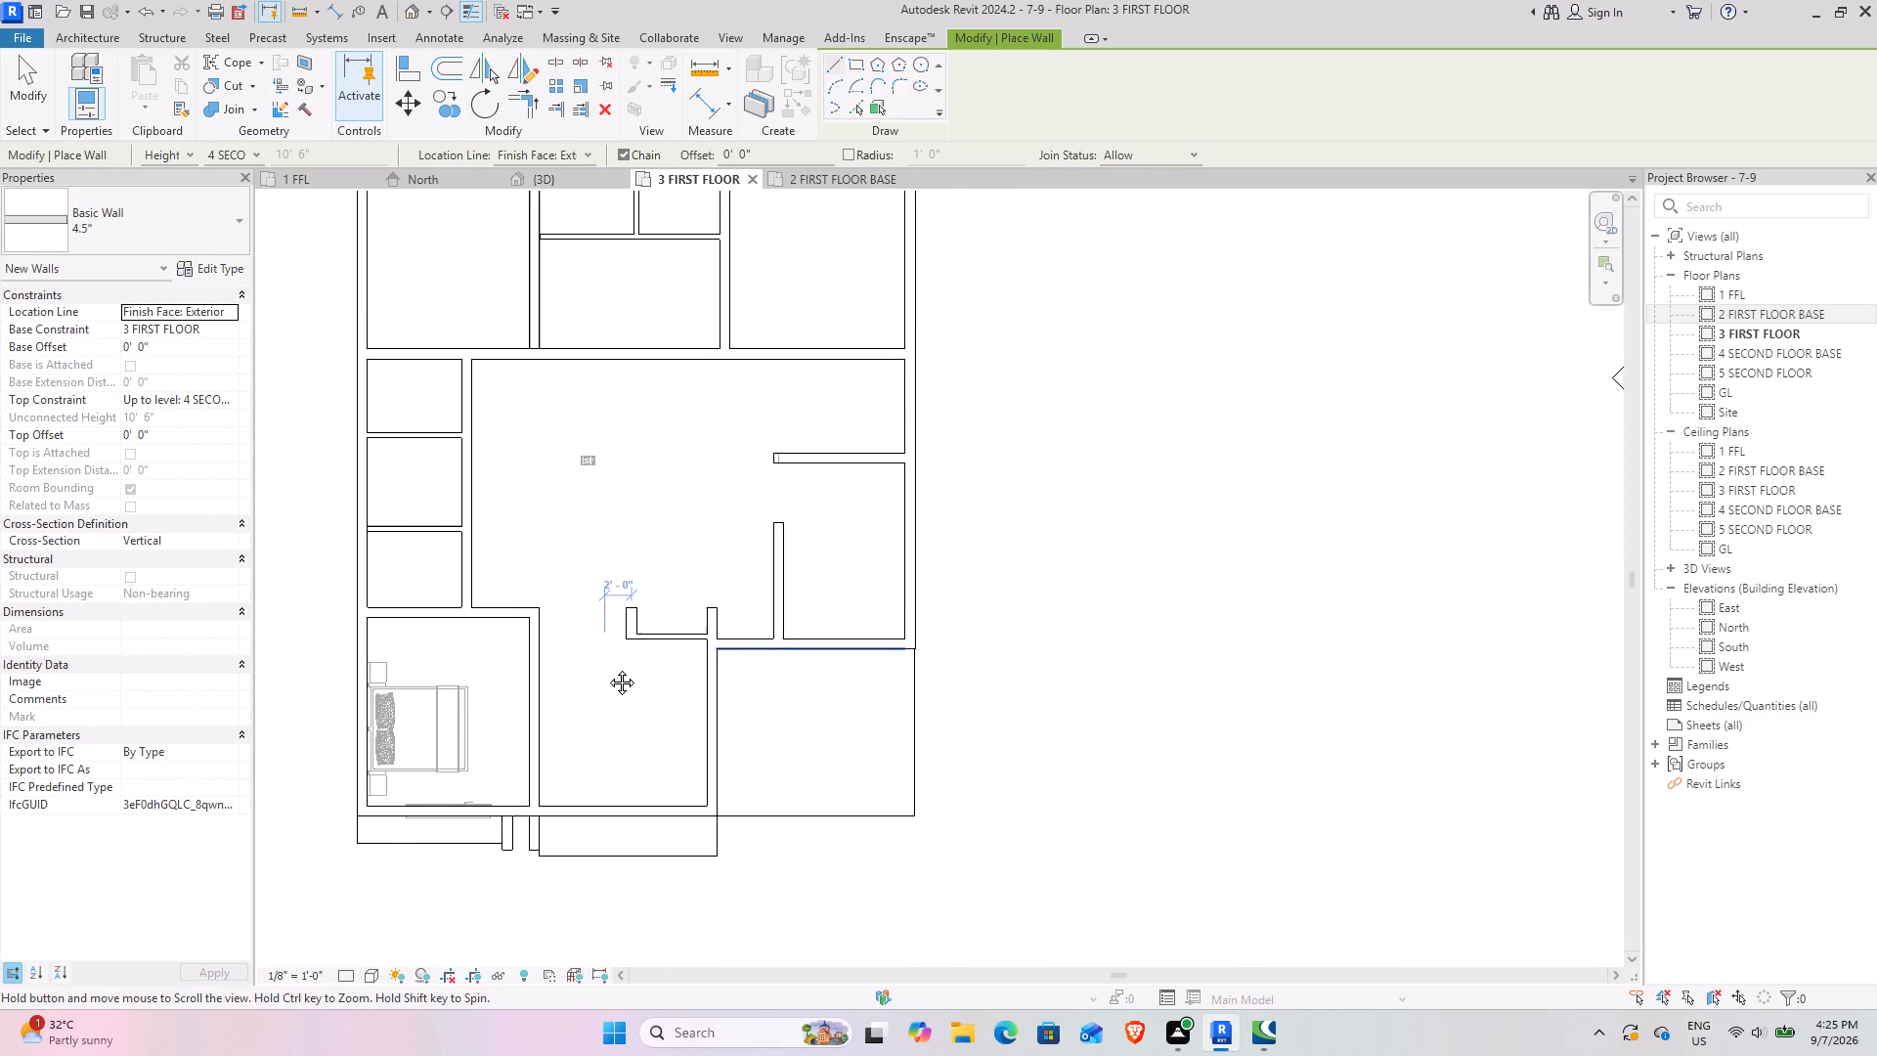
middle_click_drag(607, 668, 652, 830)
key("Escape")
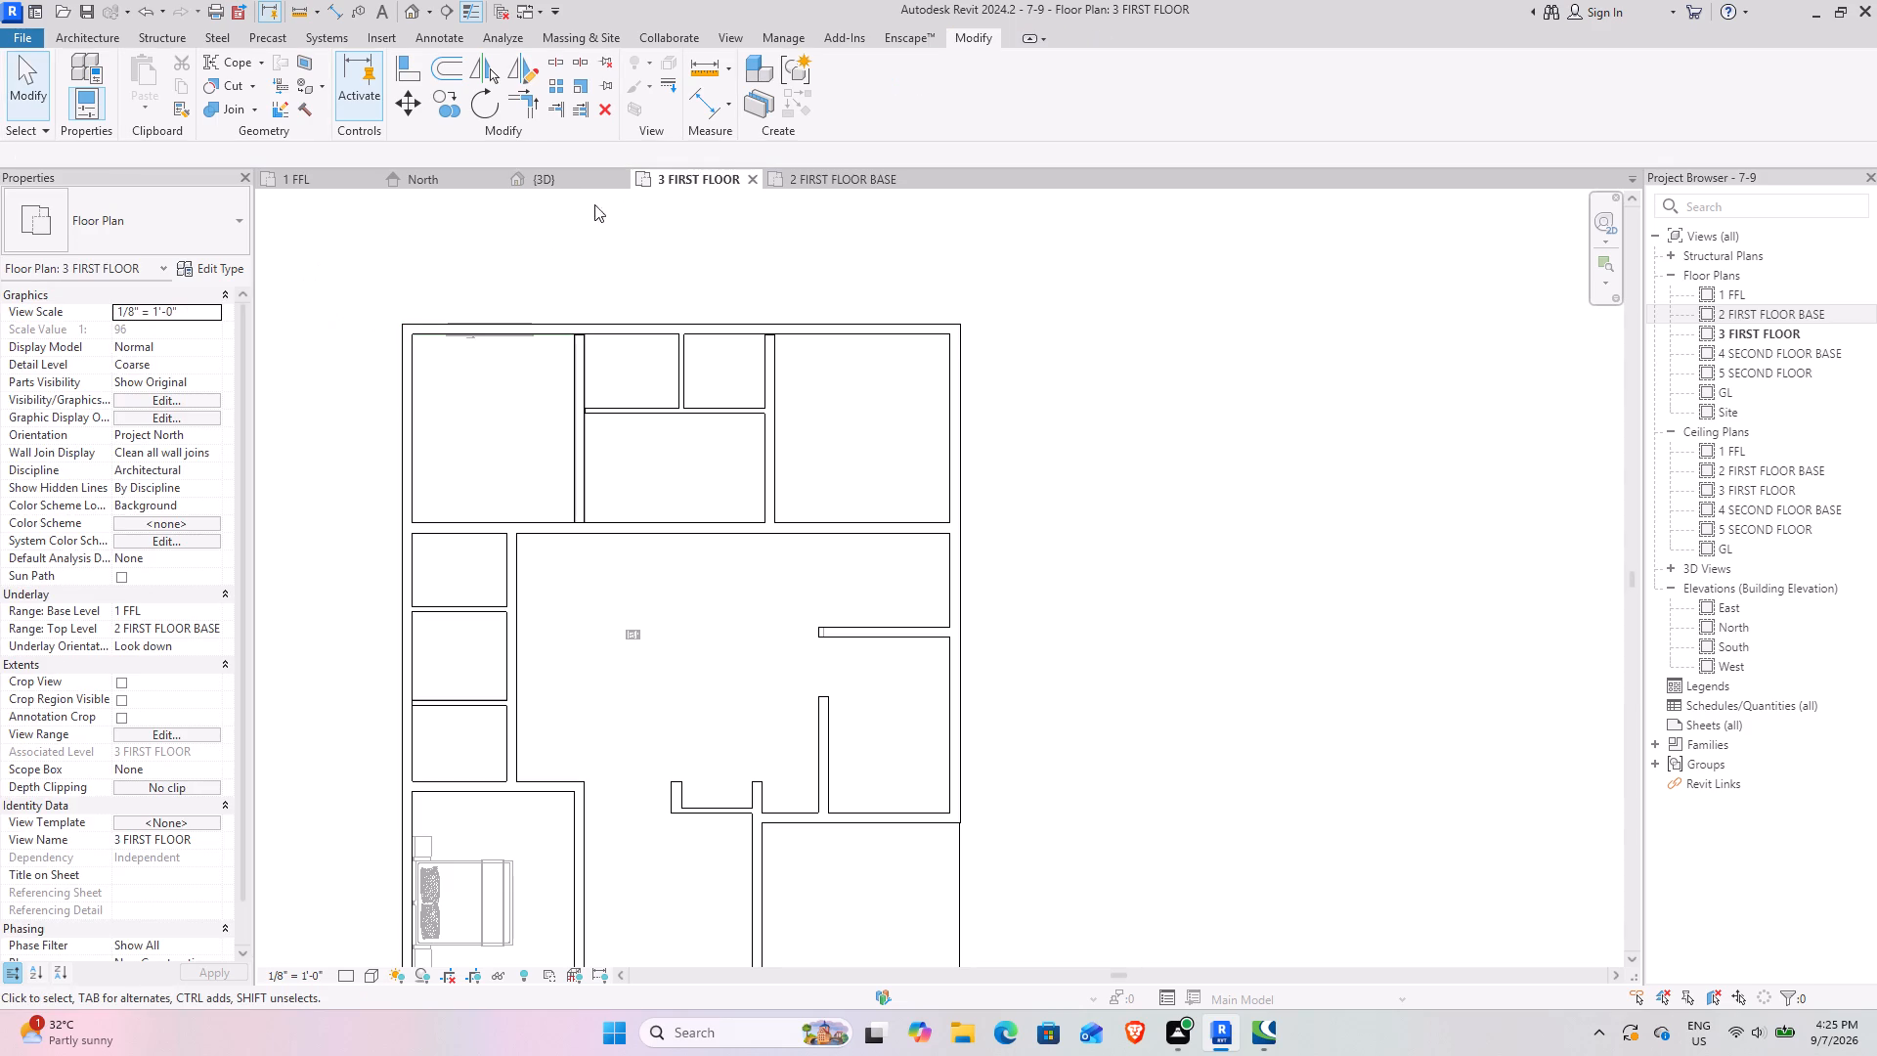
Review the upper-storey walls in the 3D view and on the 2 FIRST FLOOR BASE floor plan.
left_click(562, 183)
scroll(806, 589, "down", 5)
middle_click_drag(805, 550, 633, 771)
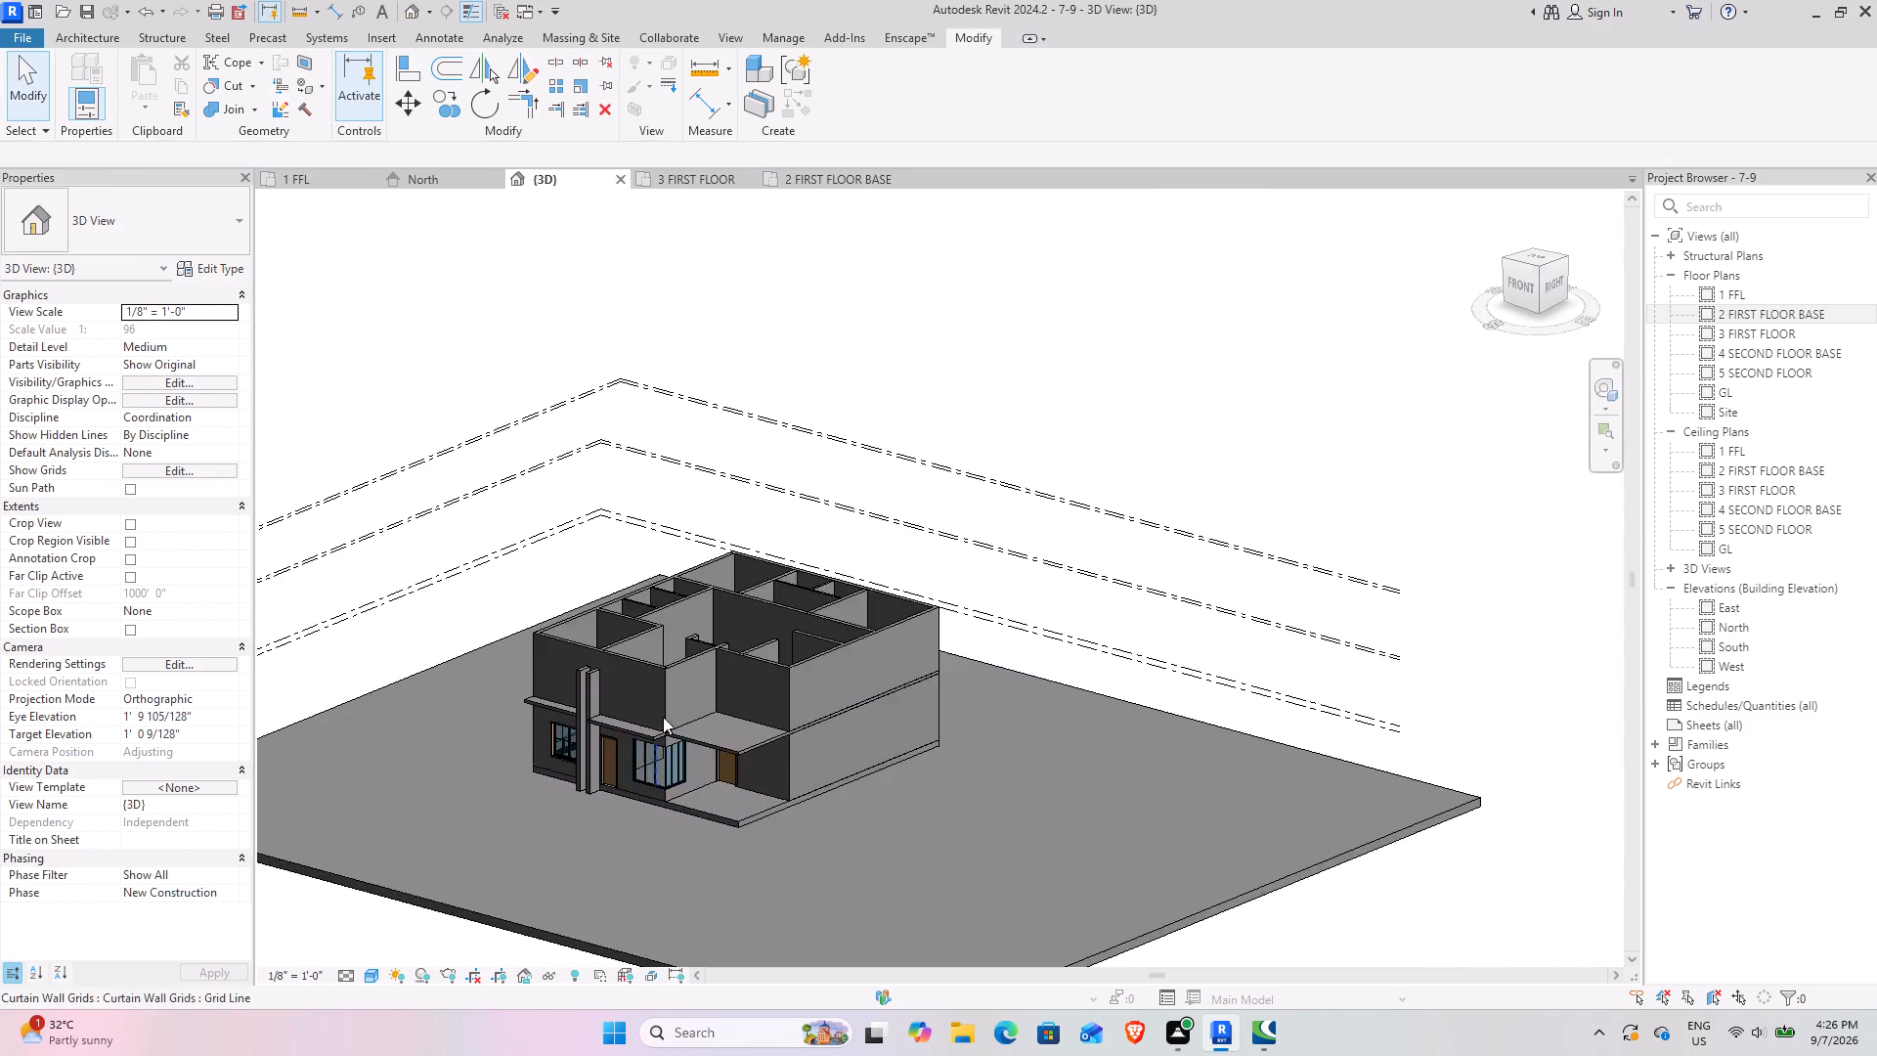
scroll(680, 665, "up", 4)
middle_click_drag(676, 743, 670, 771, "shift")
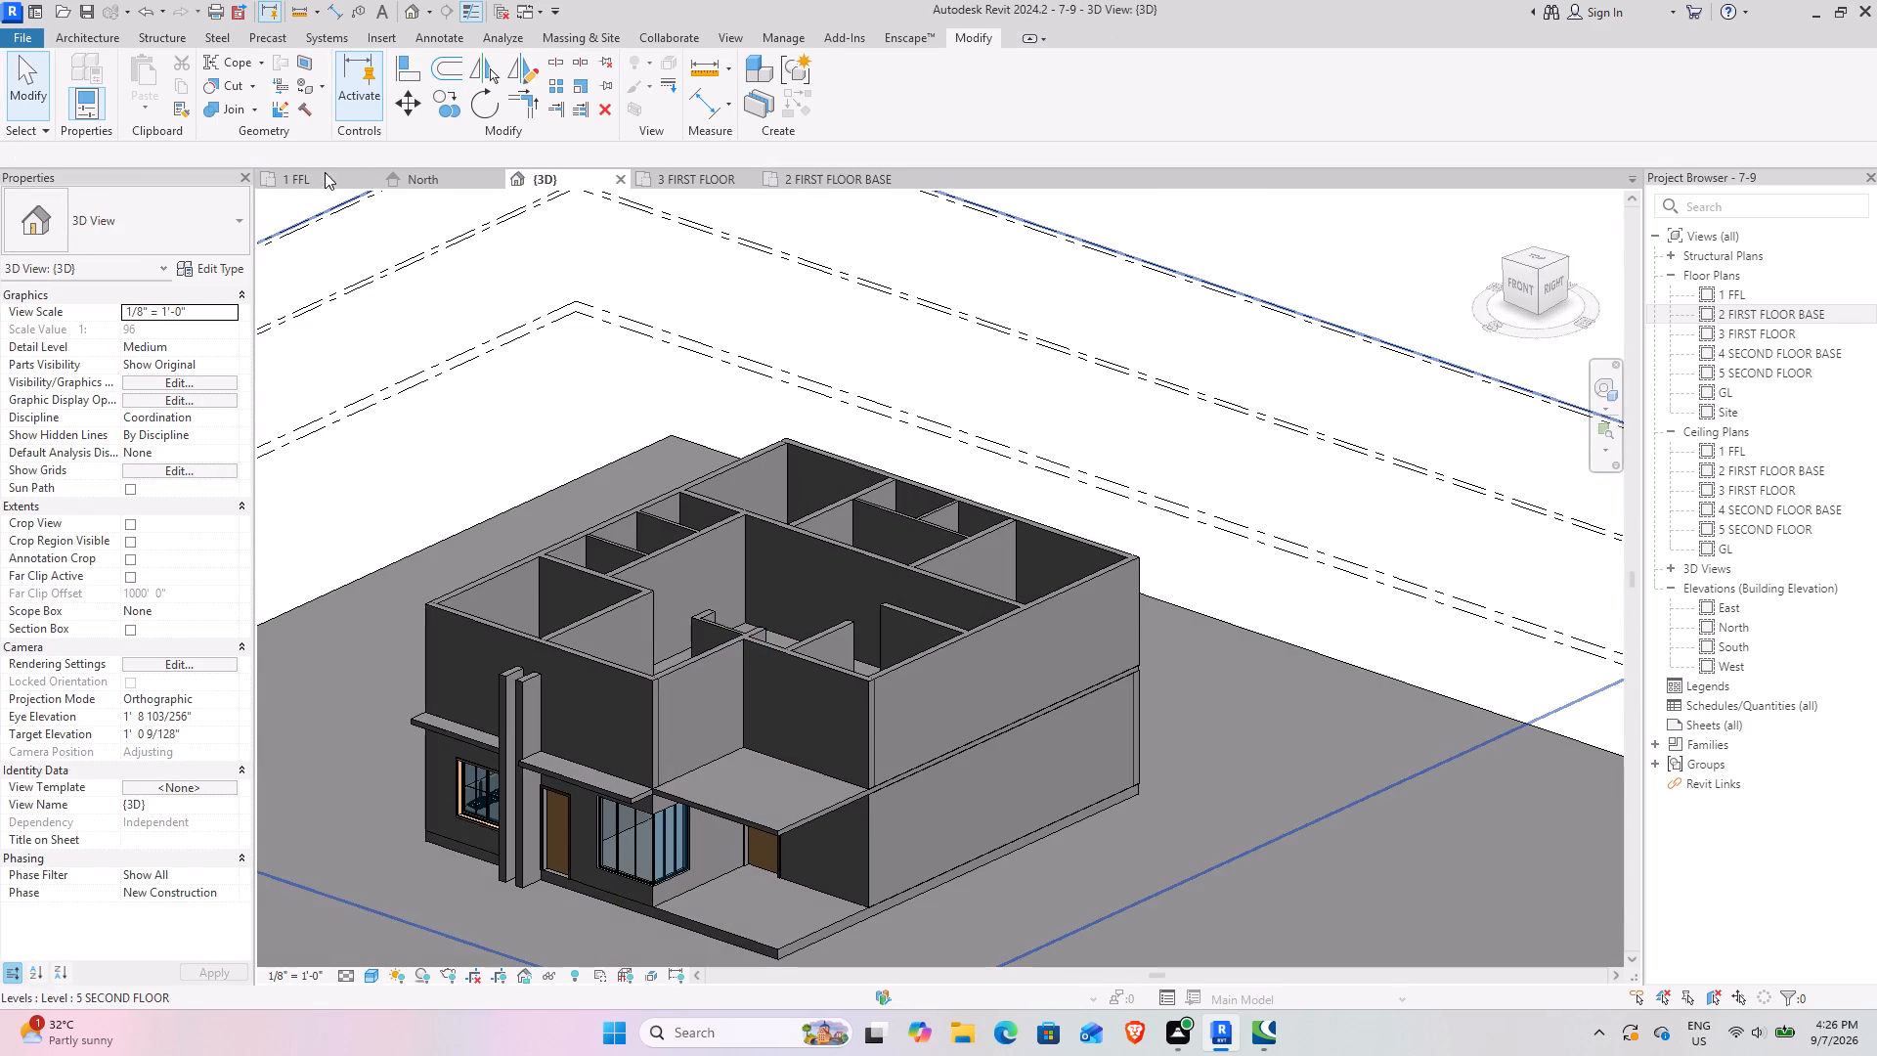
left_click(805, 171)
scroll(735, 407, "down", 6)
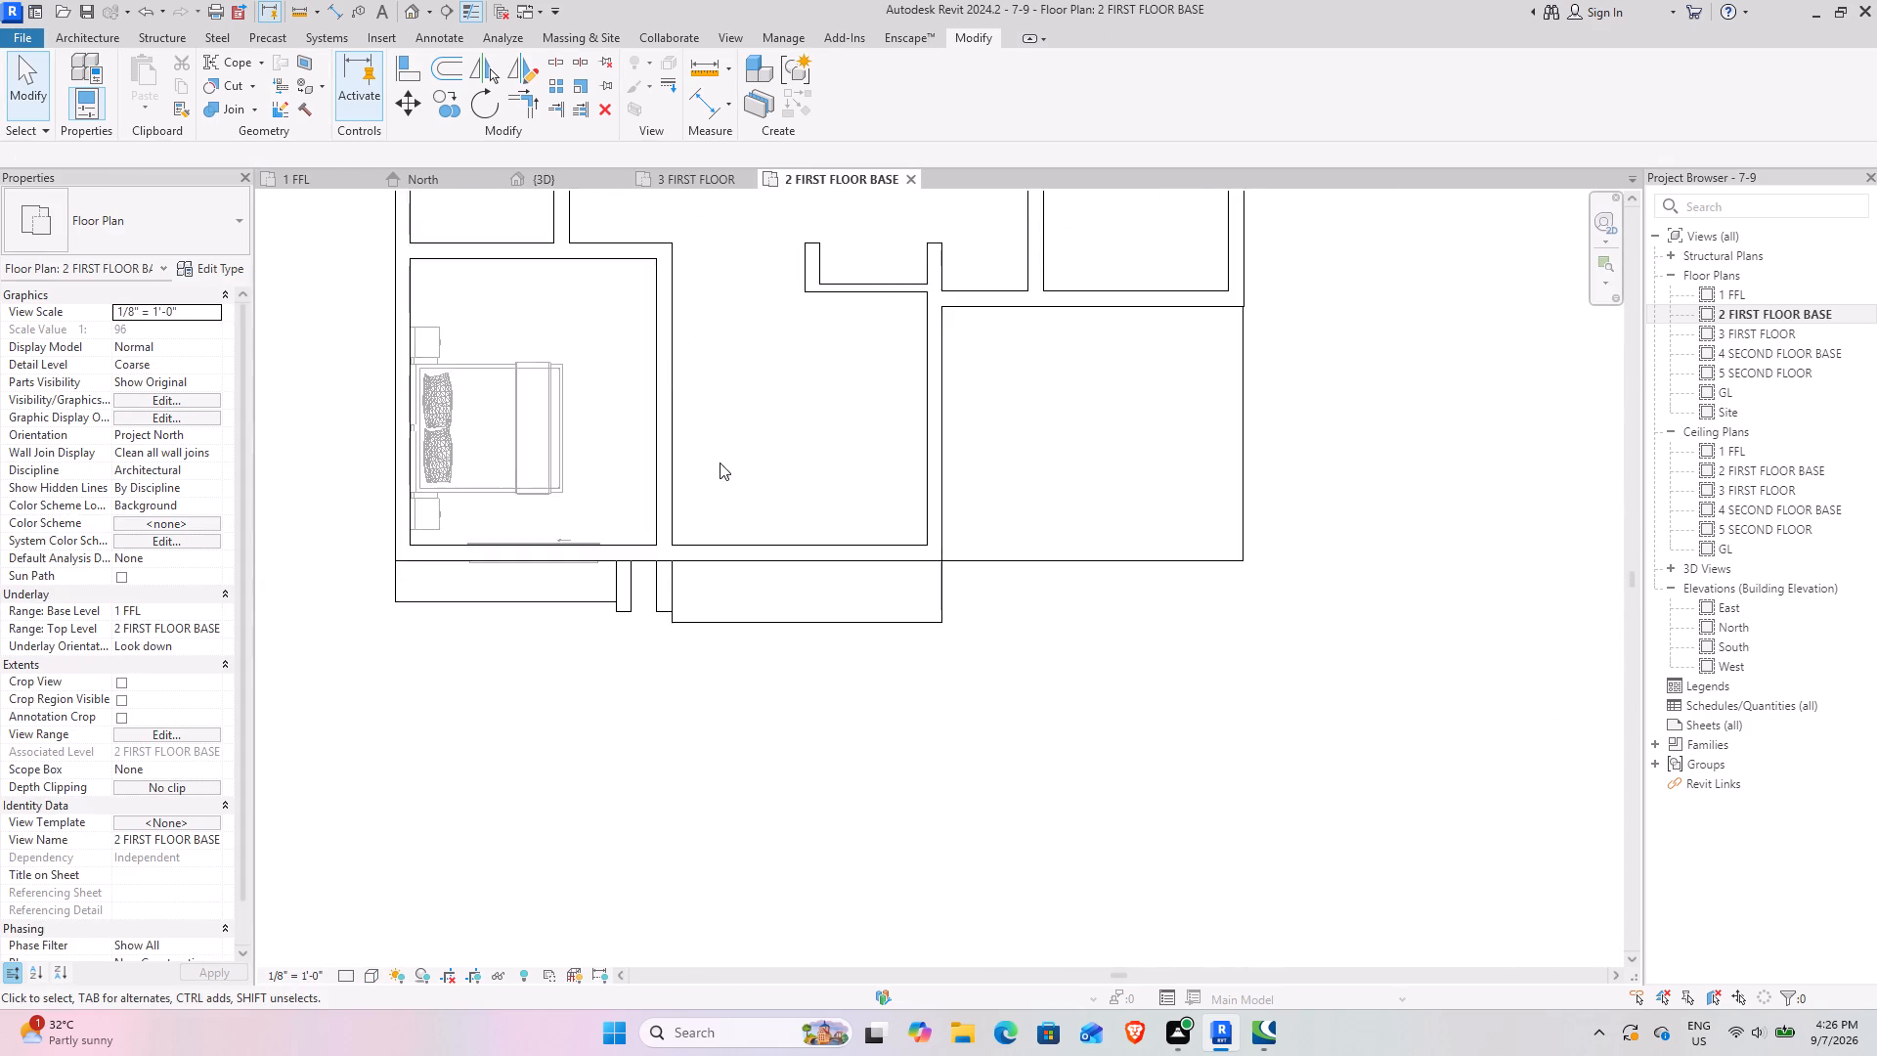
scroll(720, 462, "down", 2)
middle_click_drag(719, 404, 580, 638)
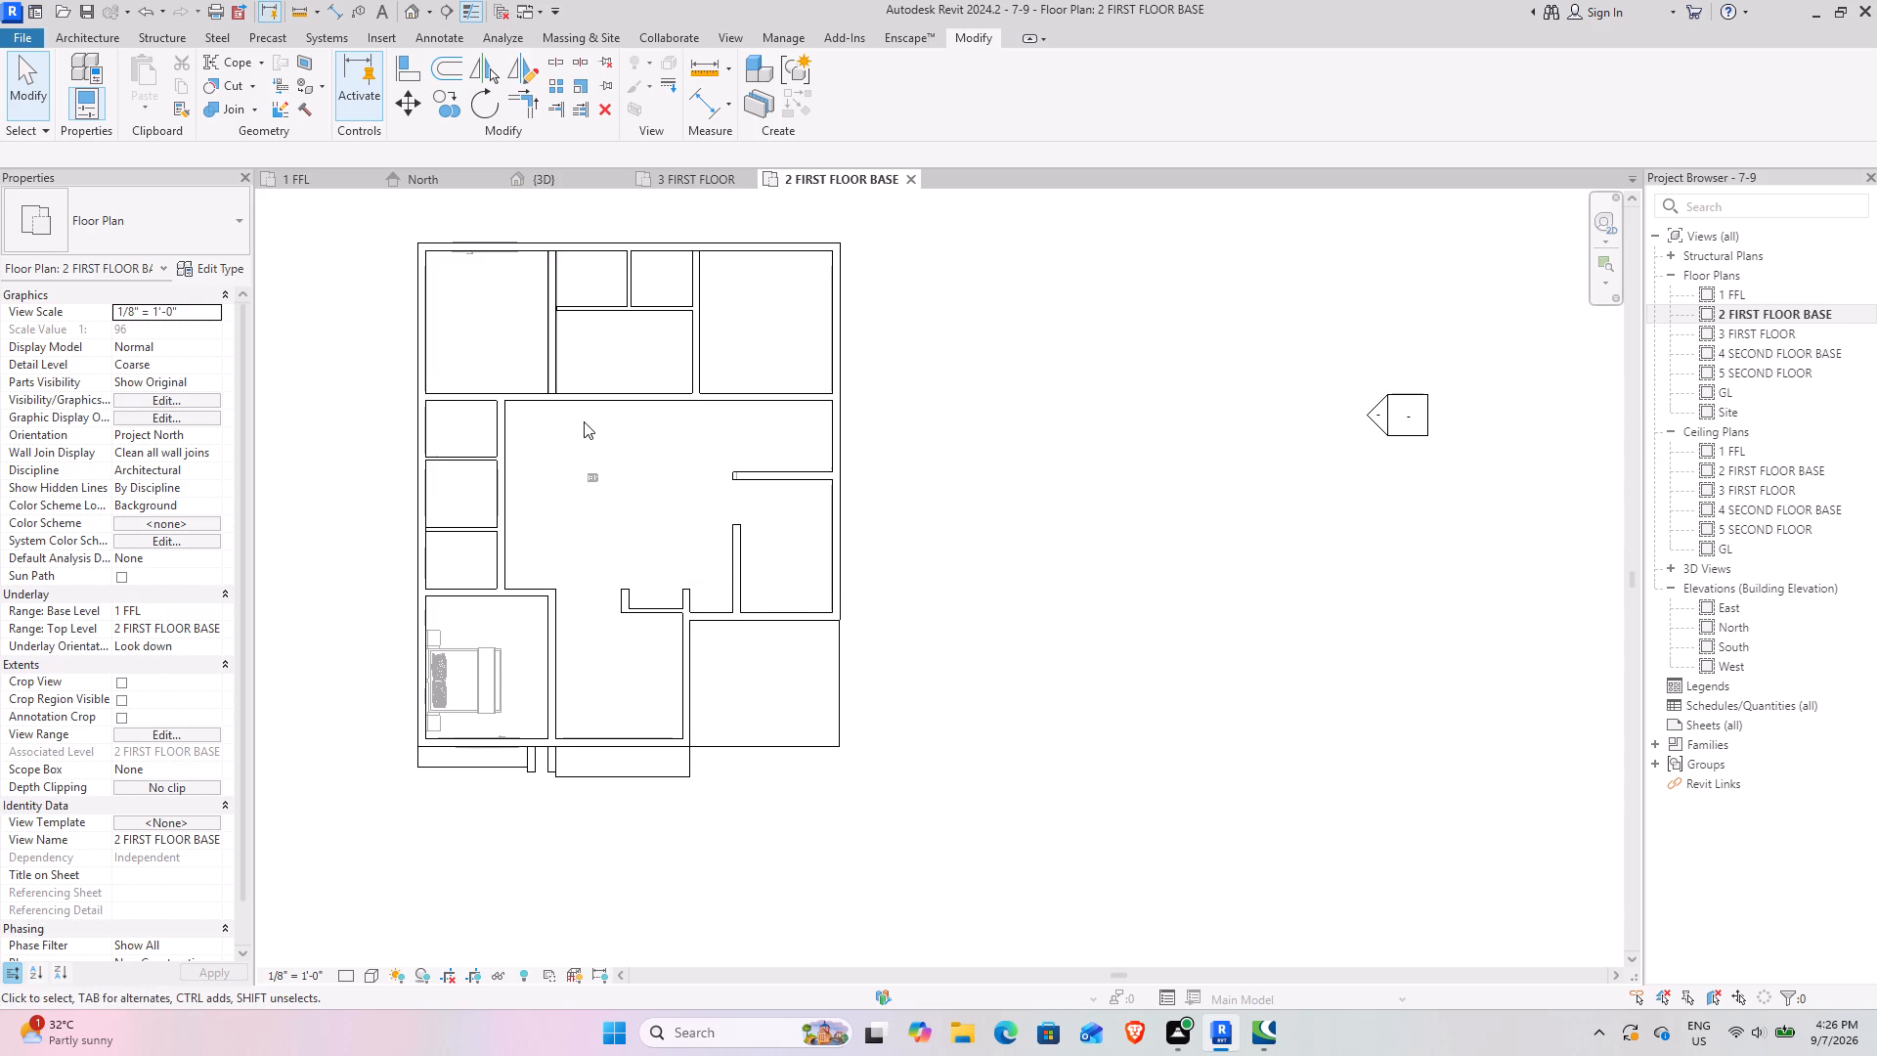
middle_click_drag(584, 421, 607, 403)
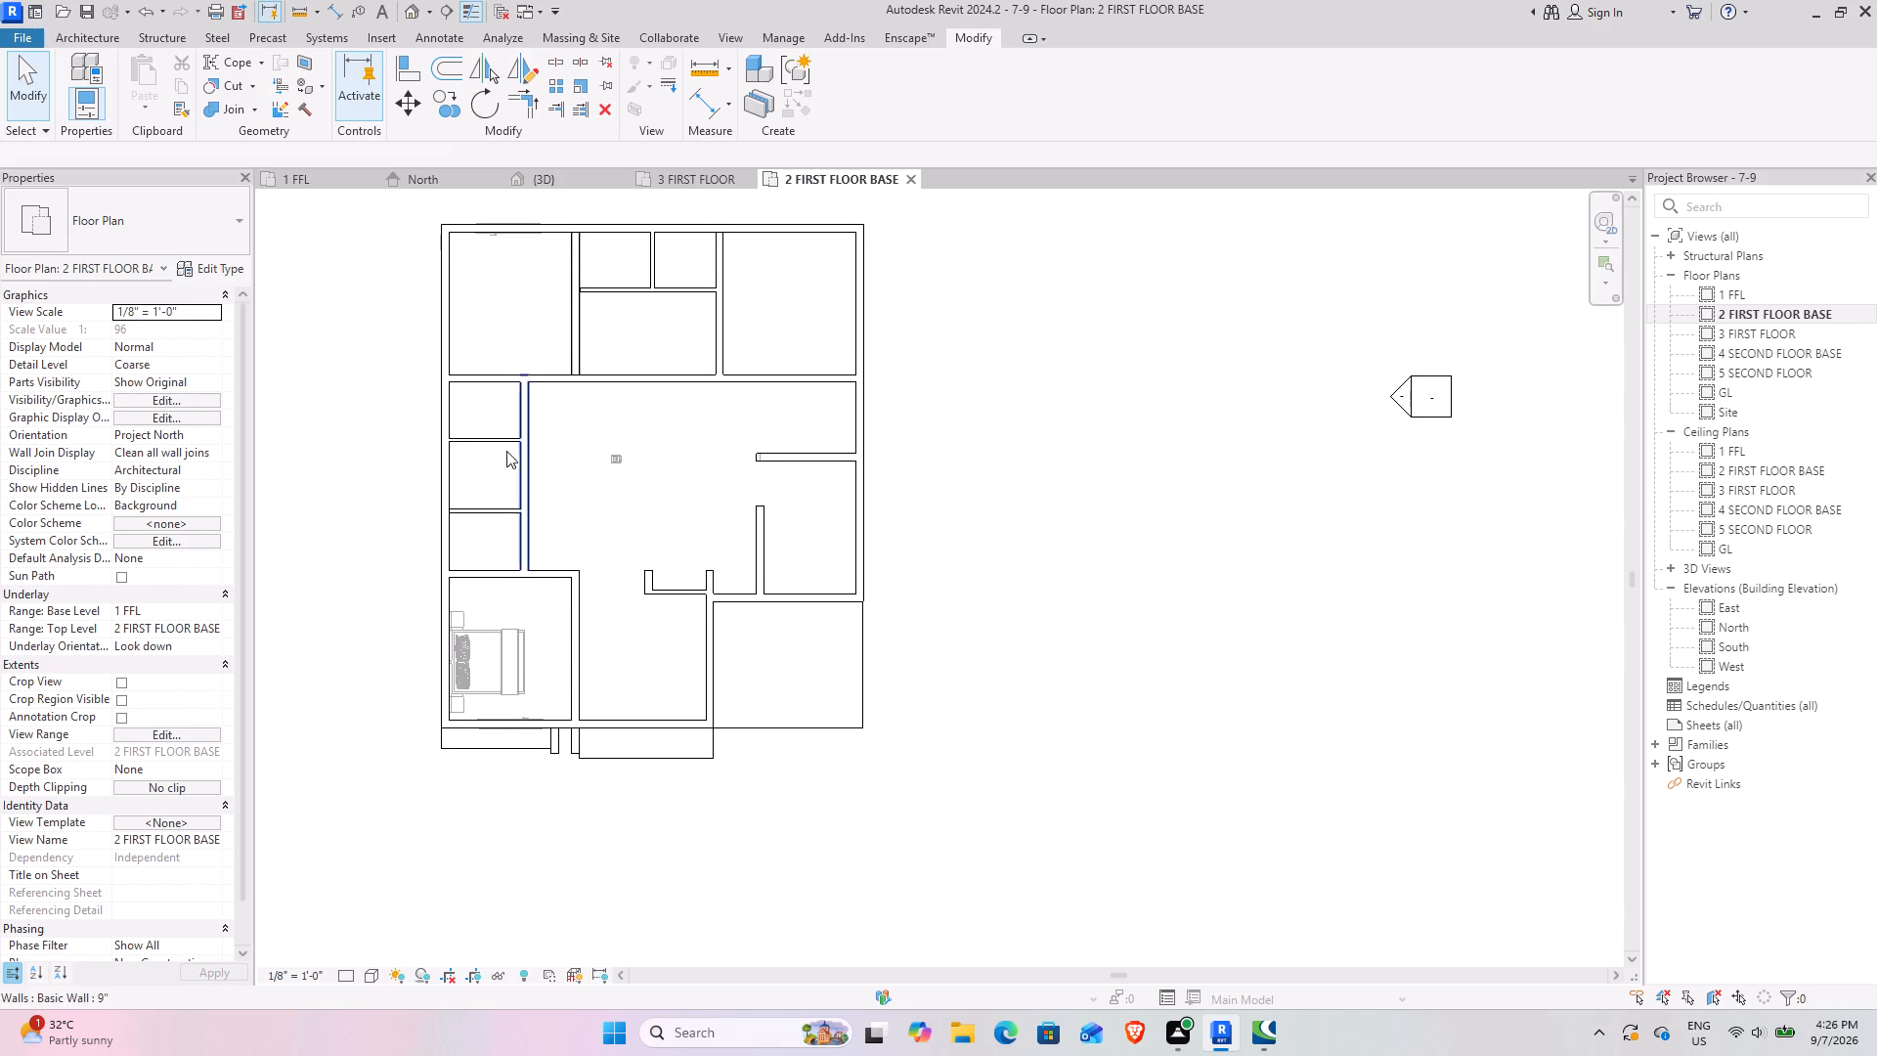
On the 2 FIRST FLOOR BASE plan, delete the 4.5" wall between the short stub and the drawing room's return wall.
scroll(600, 619, "up", 4)
left_click(758, 570)
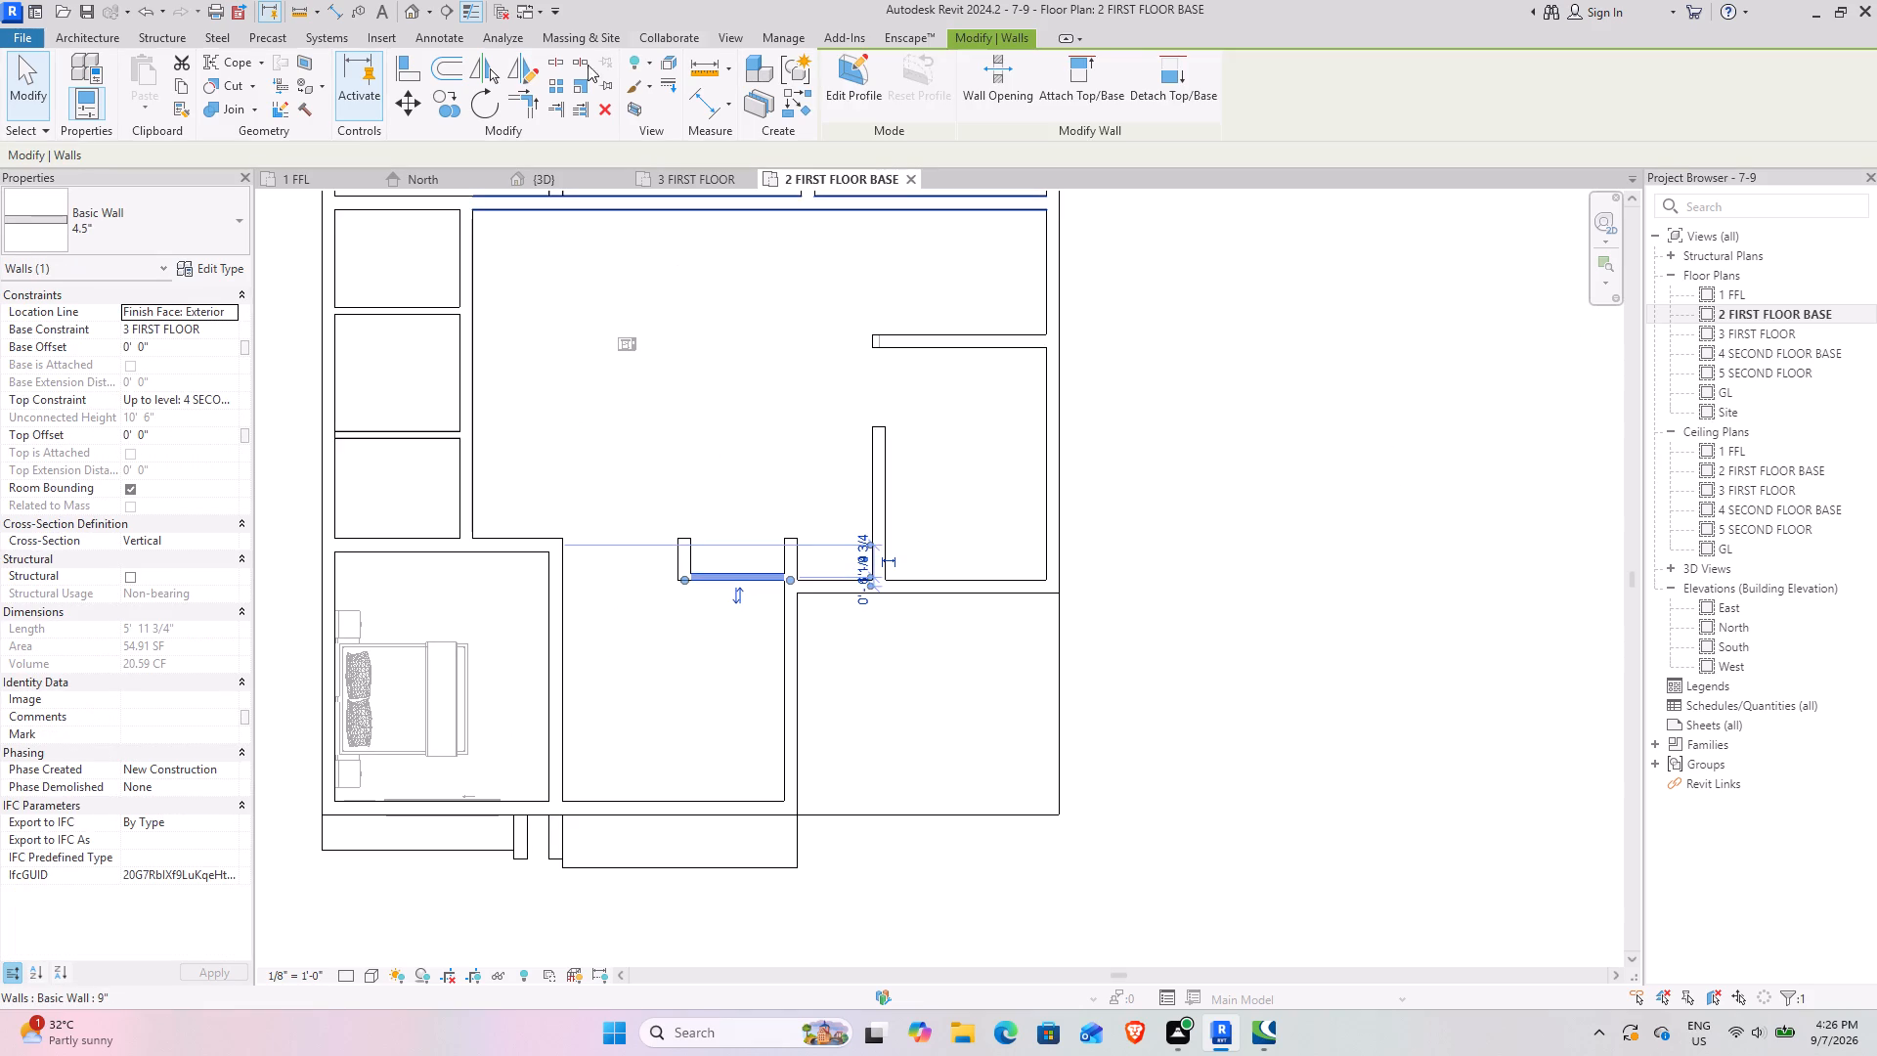
left_click(608, 116)
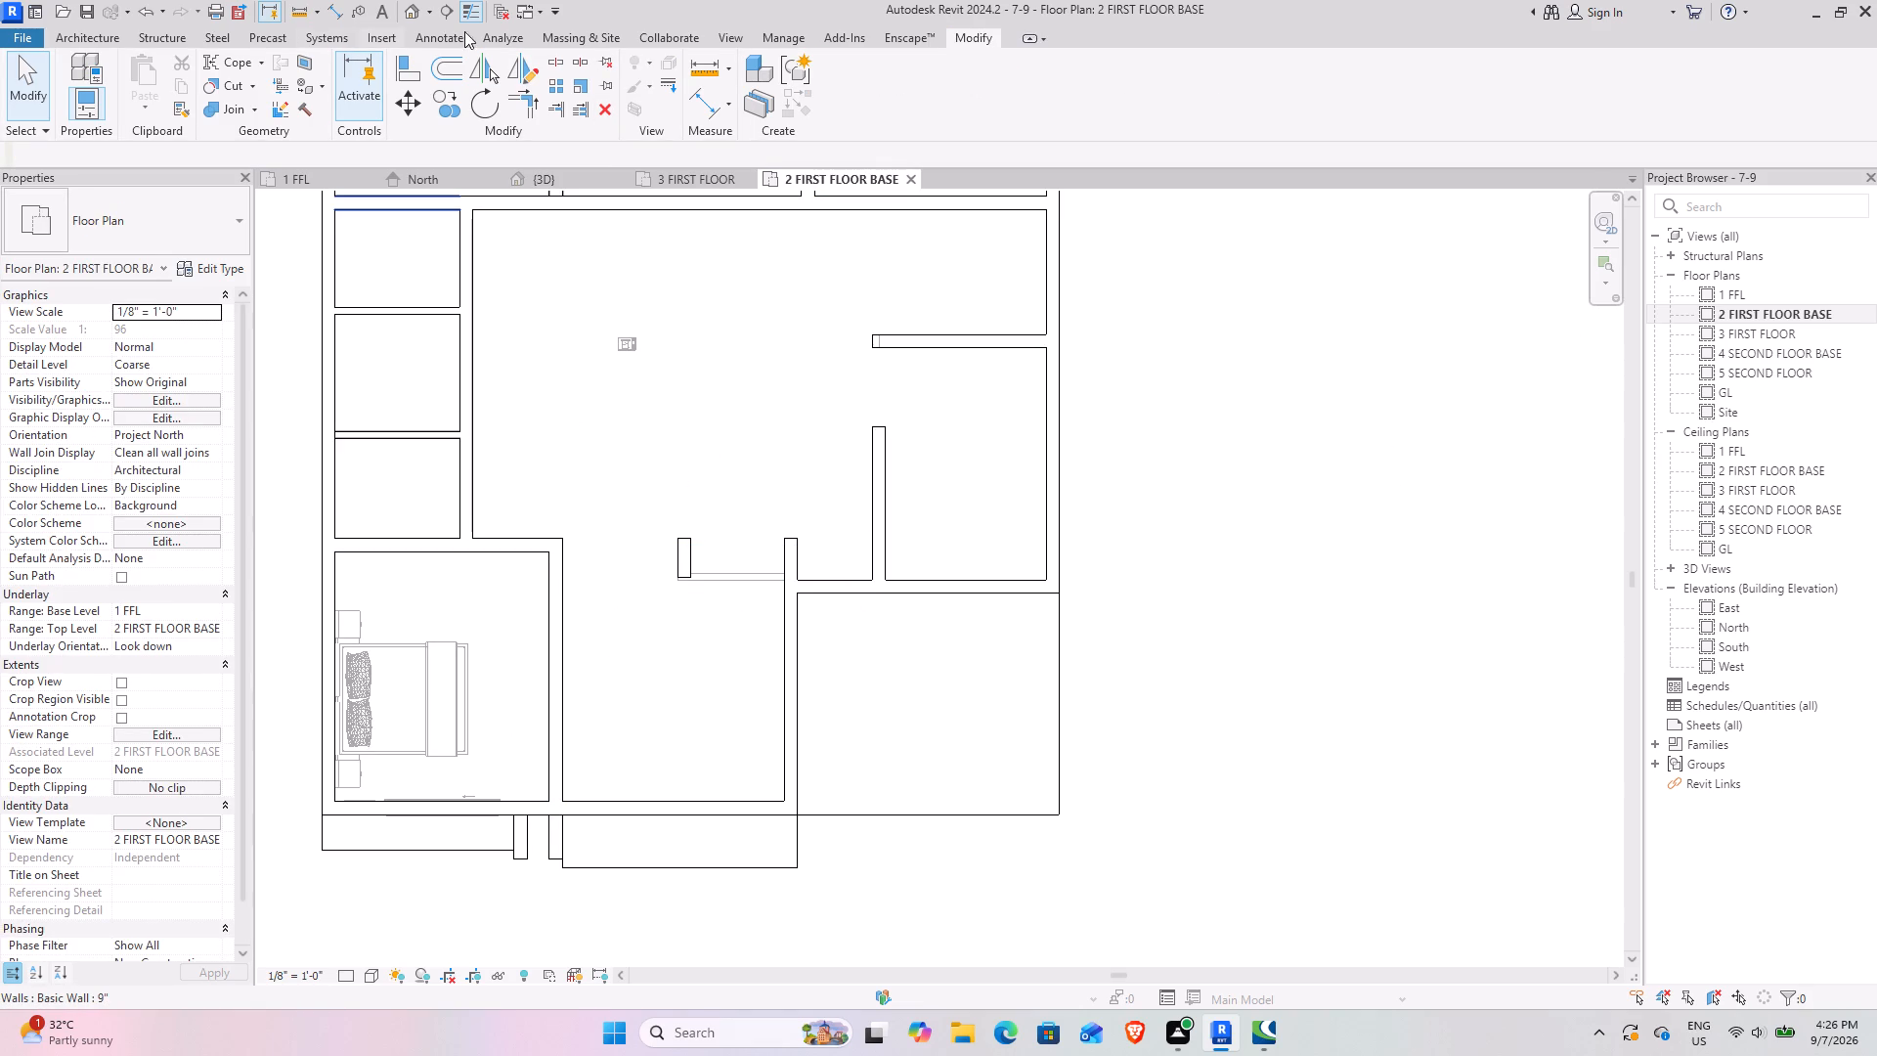
Trim/extend the front bedroom's rear wall across the drawing room to form a corner with the return wall.
left_click(511, 109)
left_click(502, 555)
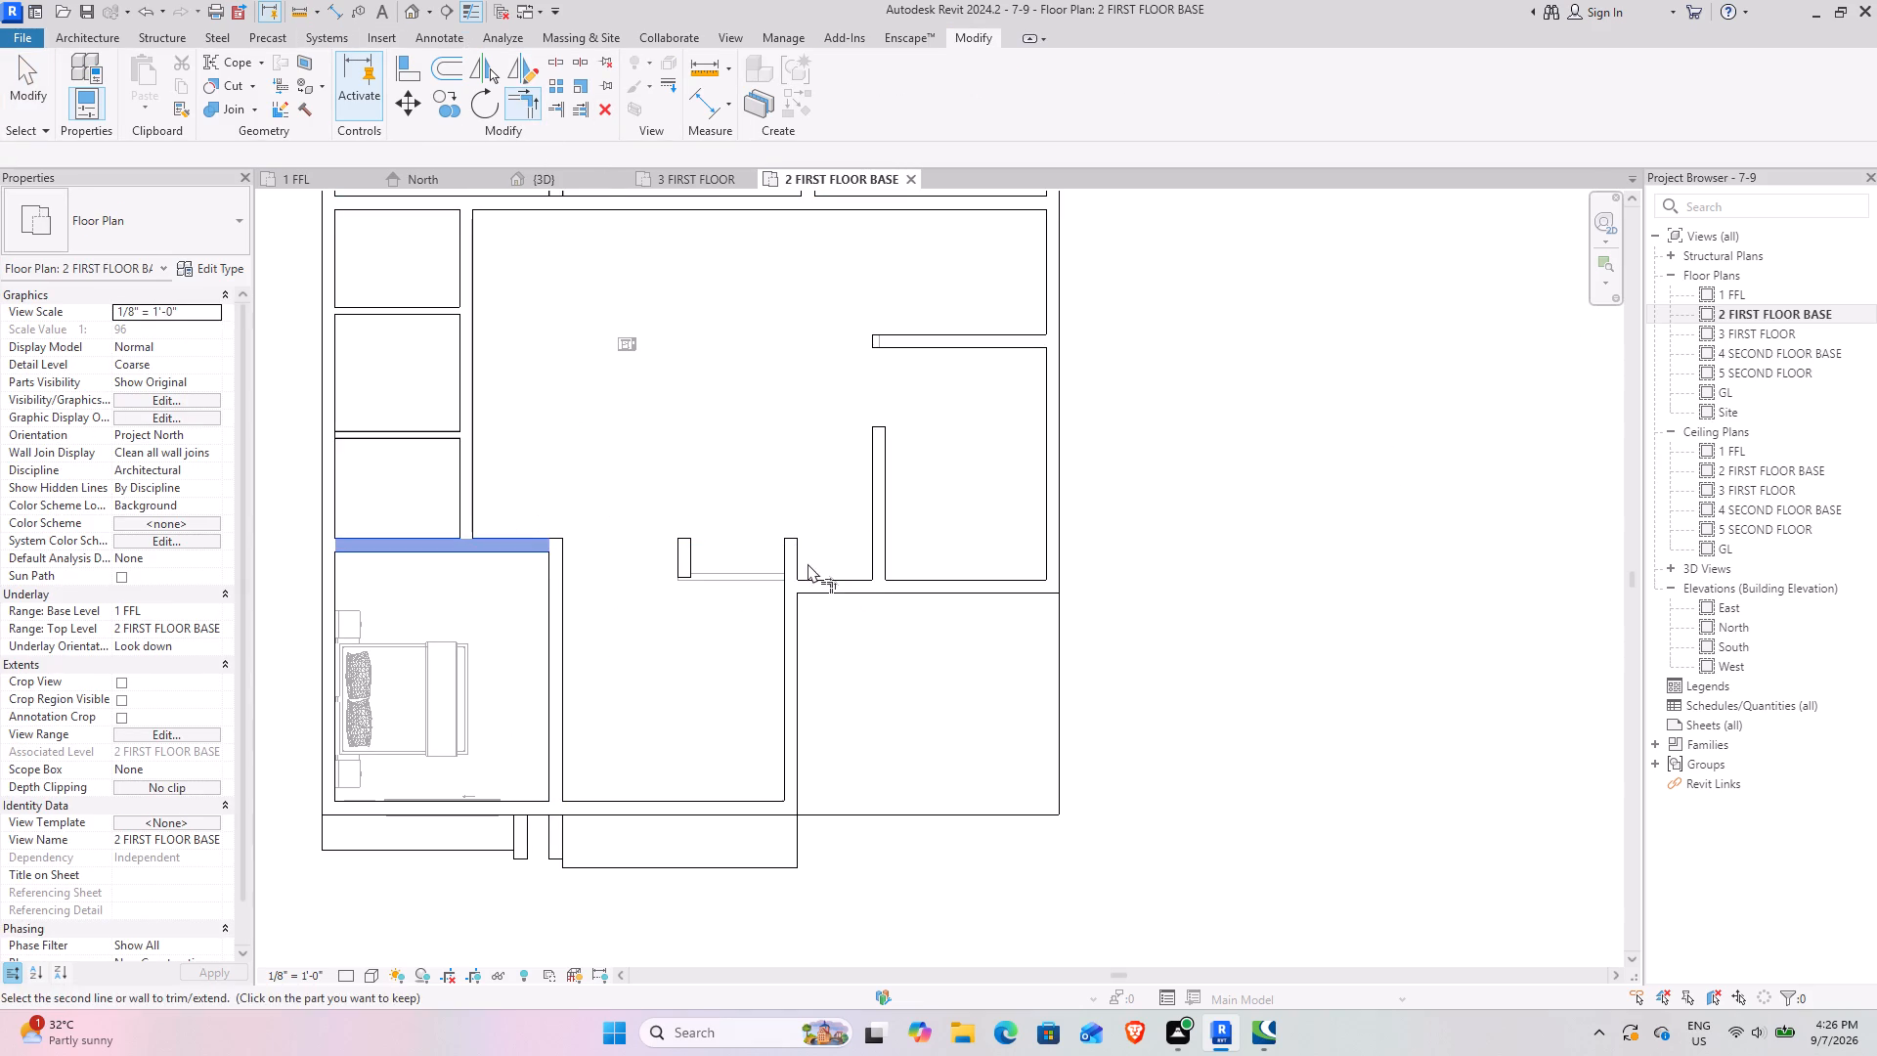
left_click(776, 556)
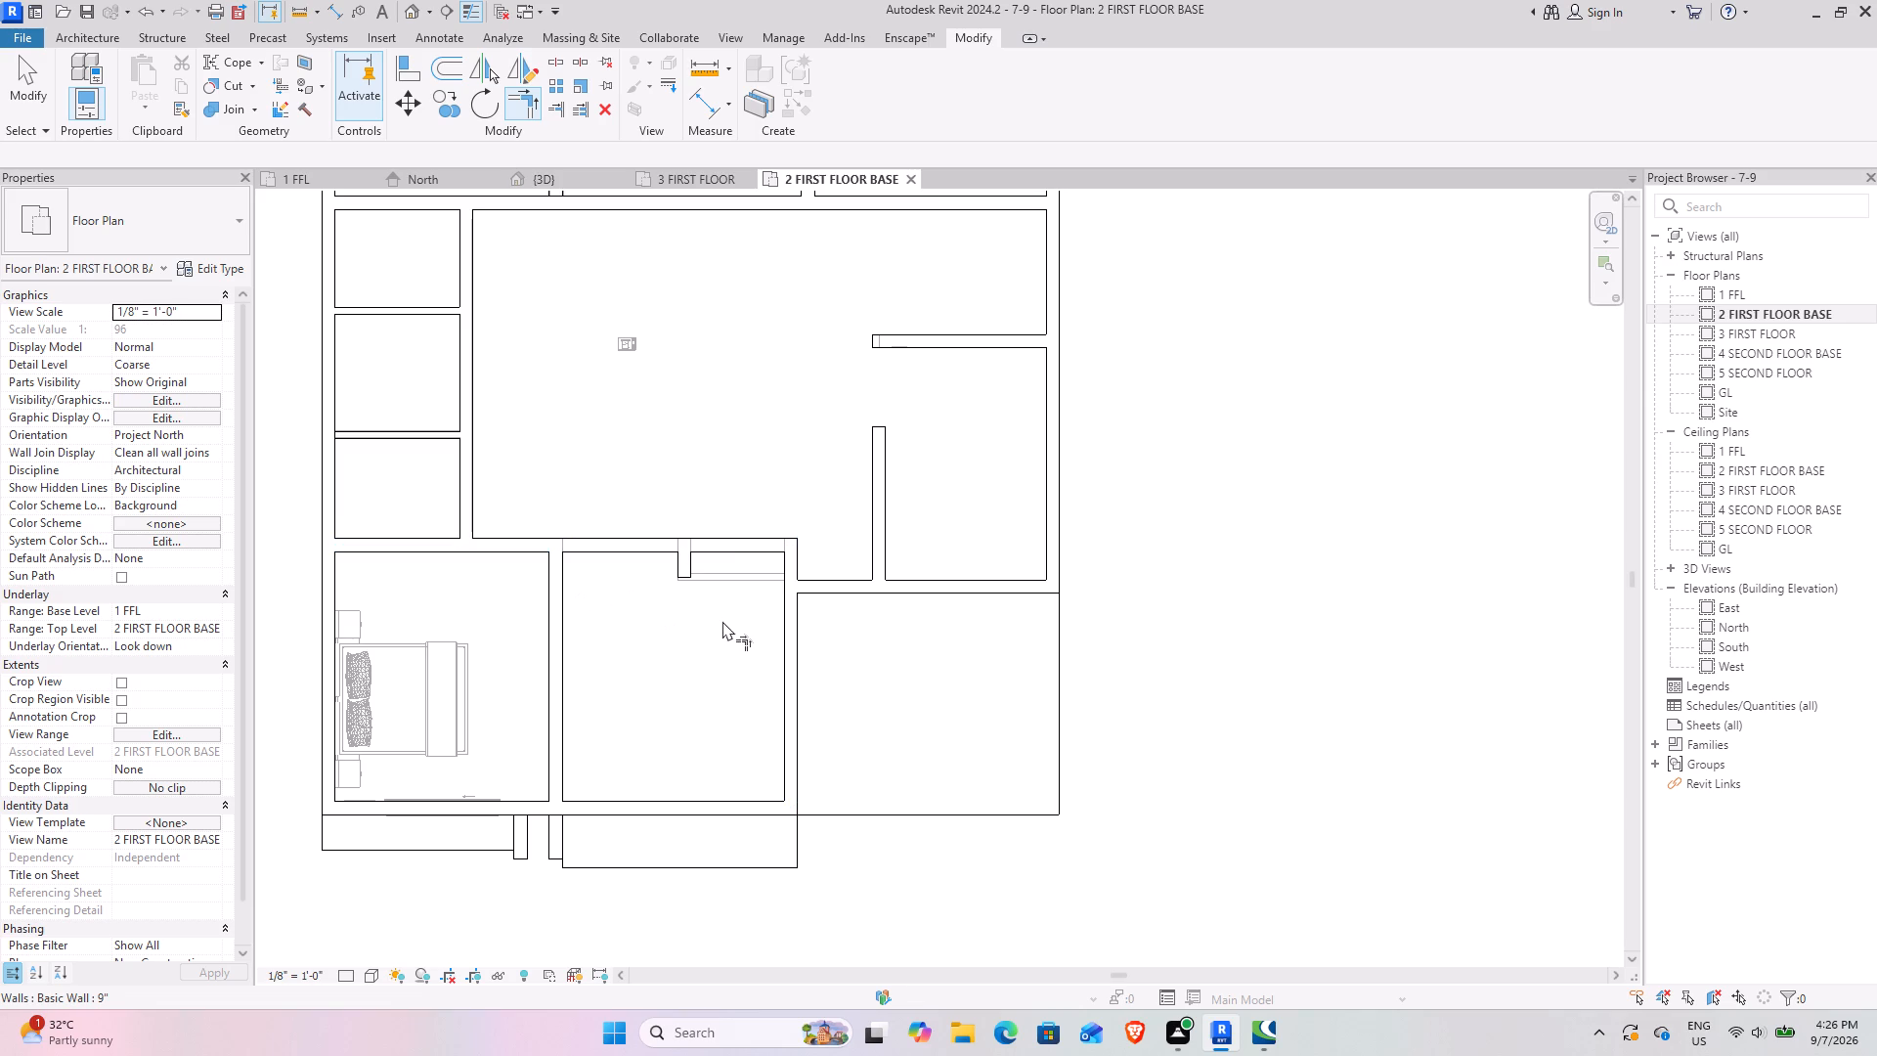
key("Escape")
Delete the short 9" stub wall left inside the drawing room below its new rear wall.
left_click(687, 566)
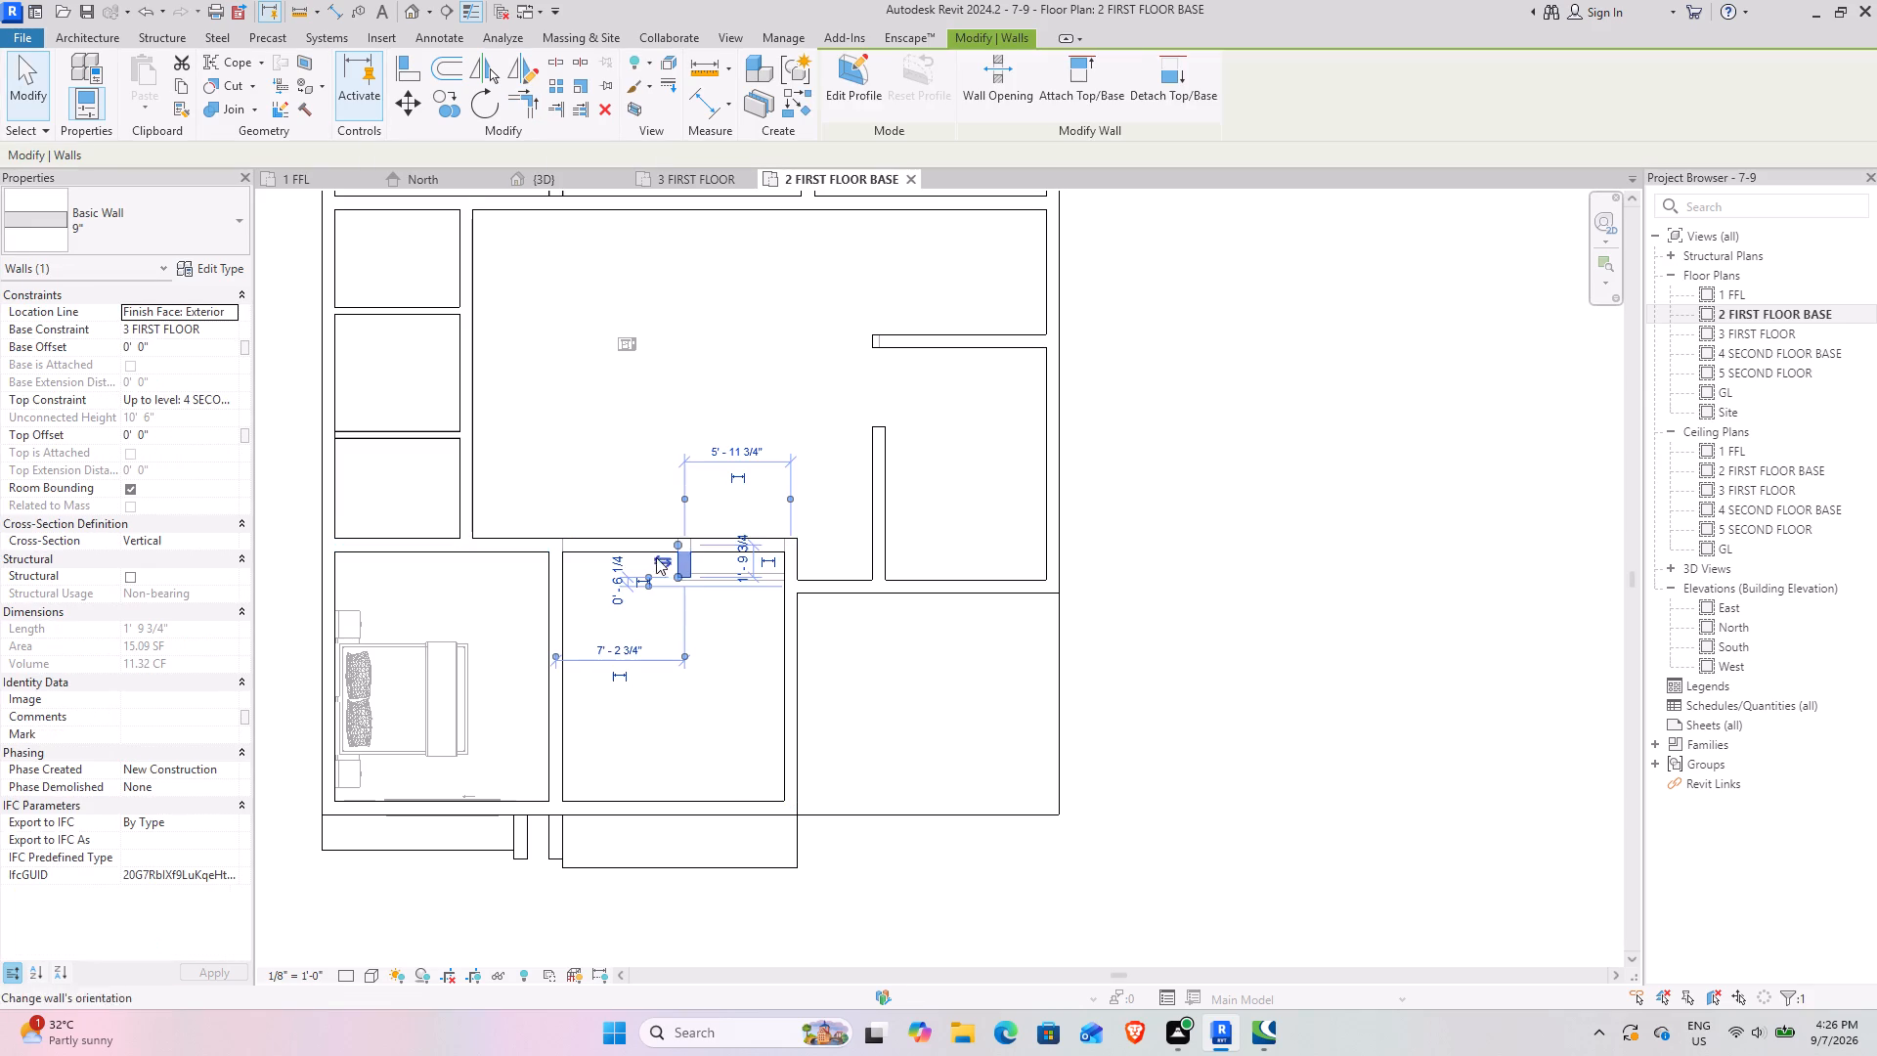
left_click(607, 110)
scroll(713, 572, "up", 3)
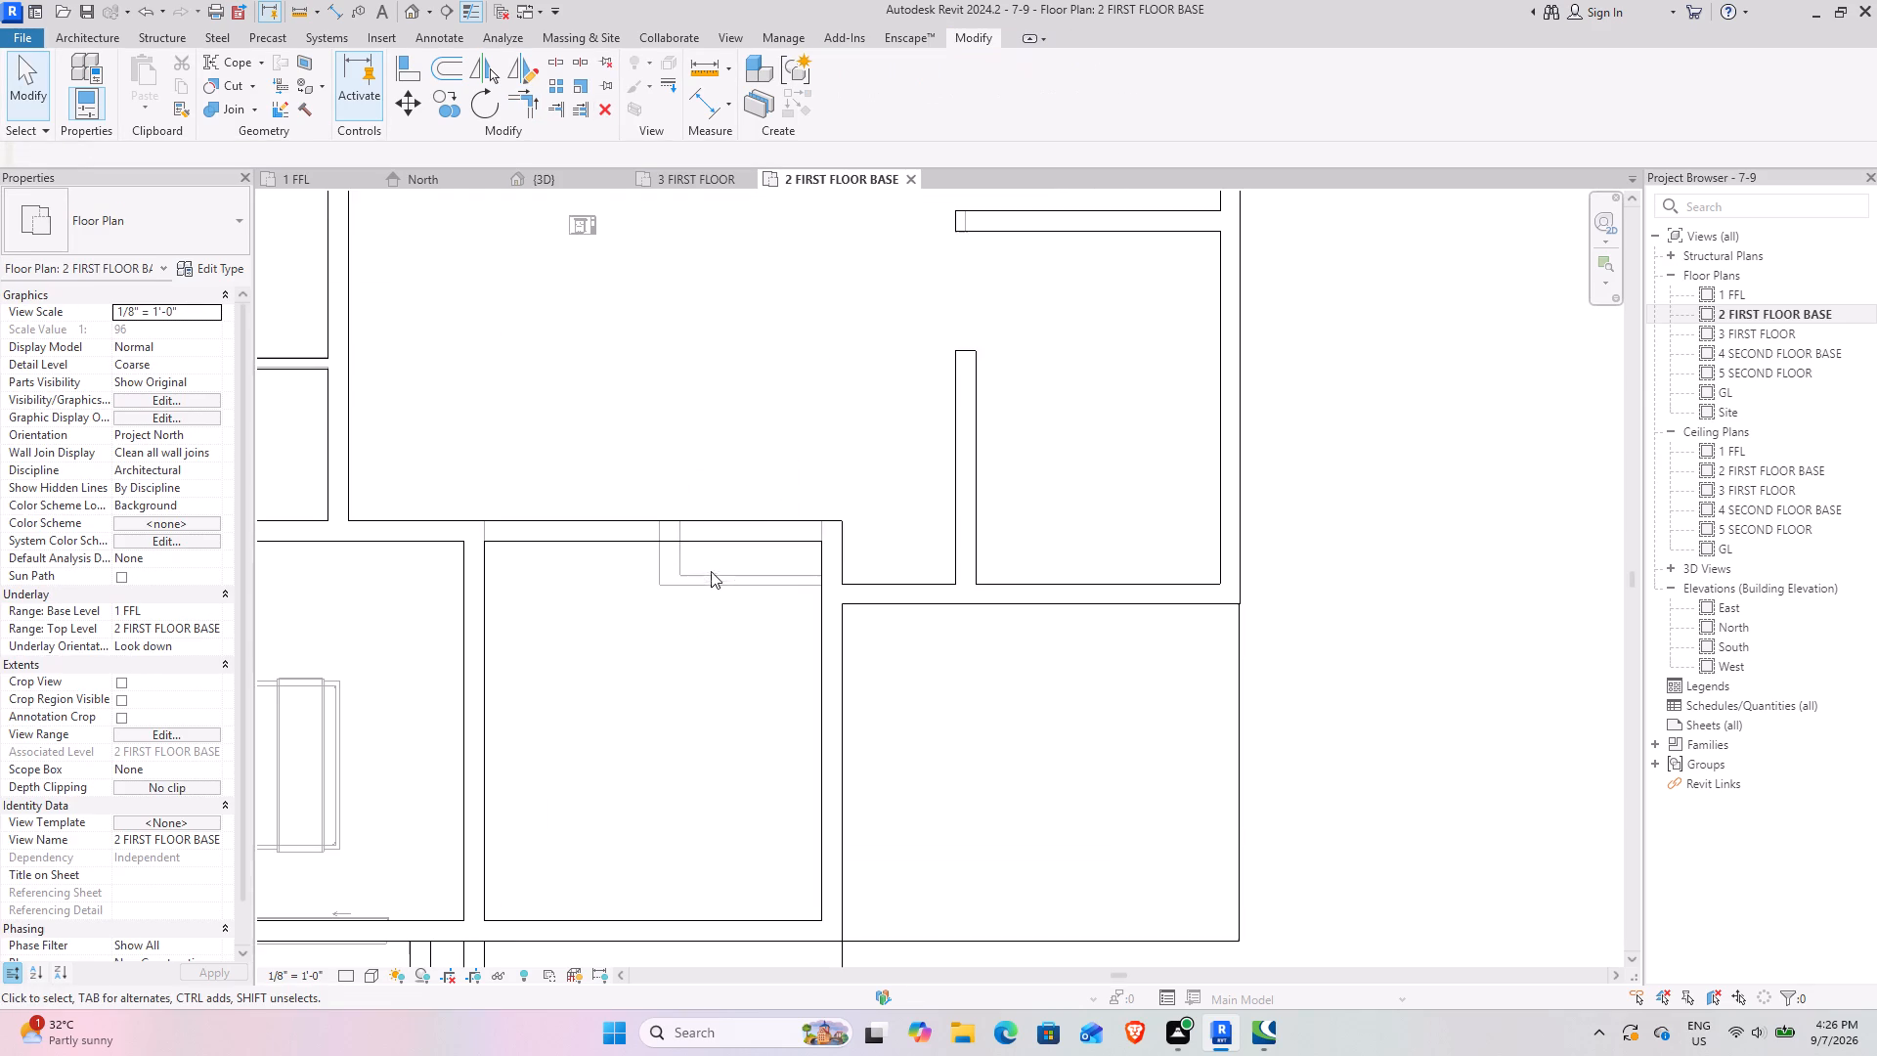
middle_click_drag(739, 386, 741, 427)
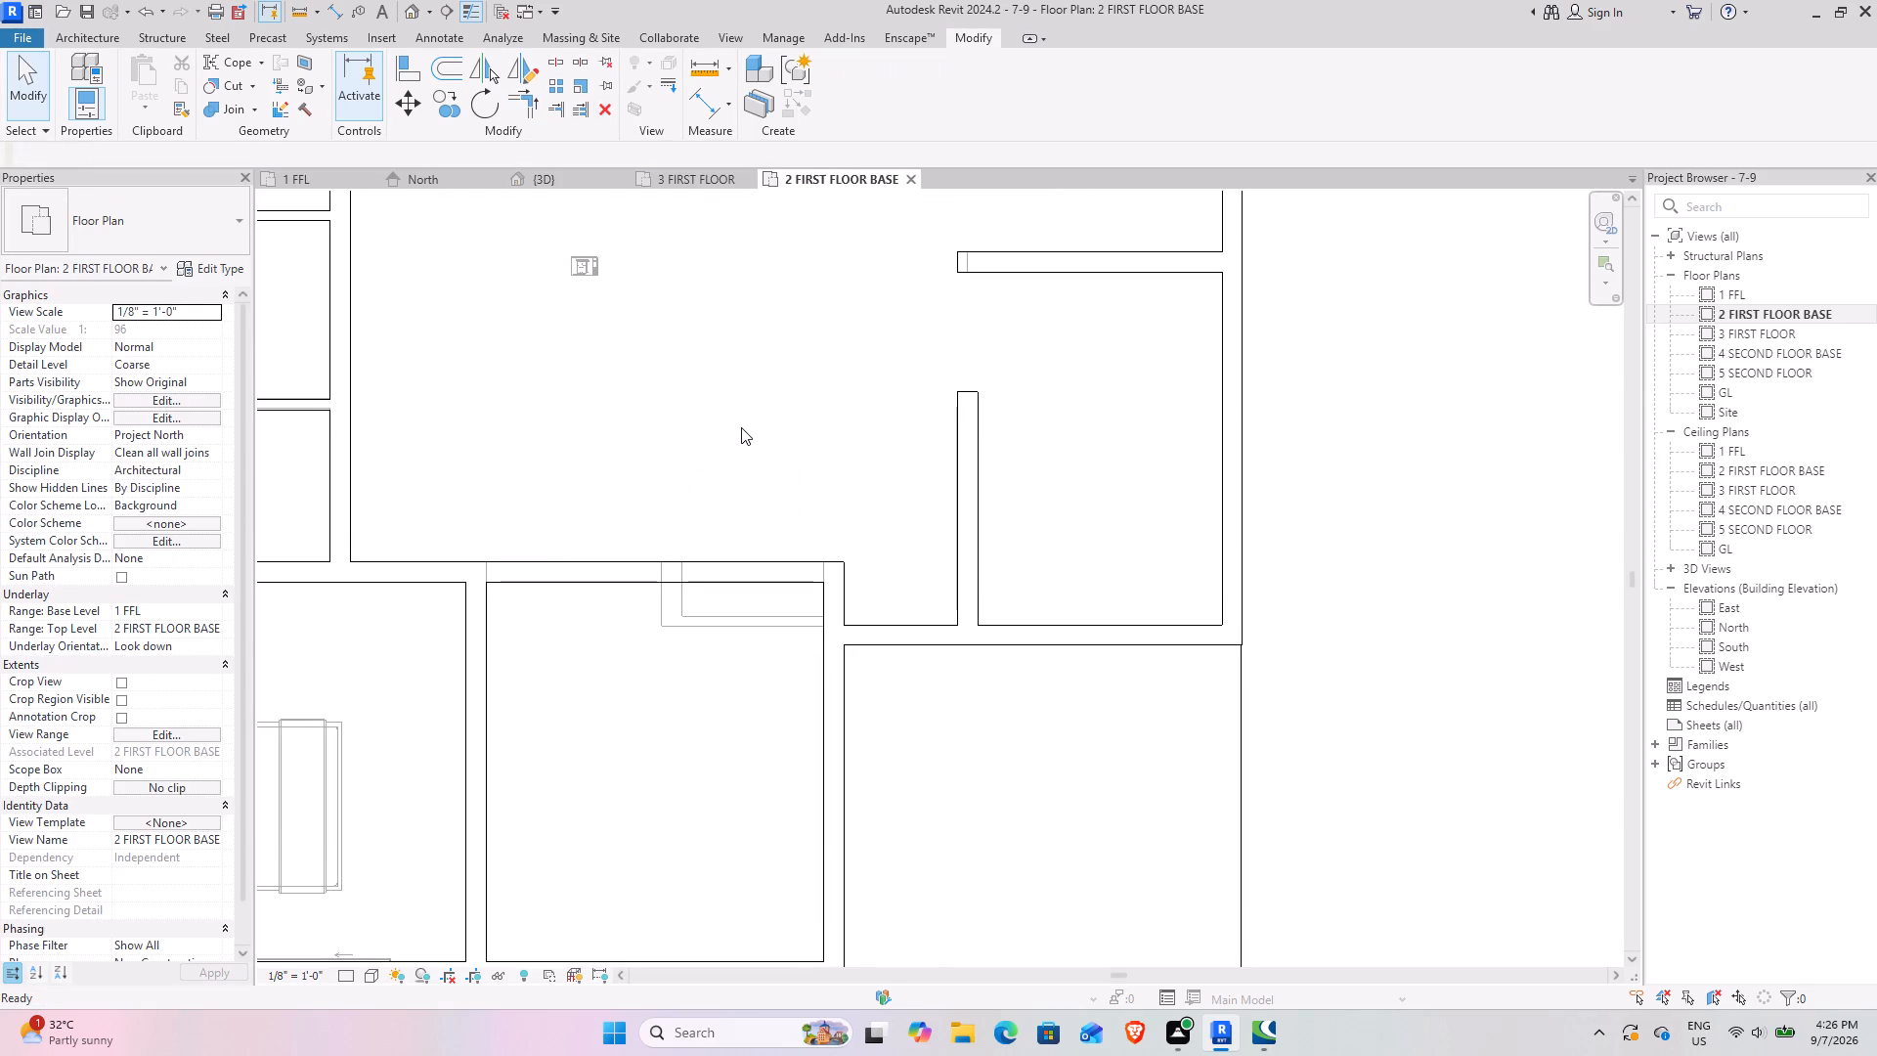
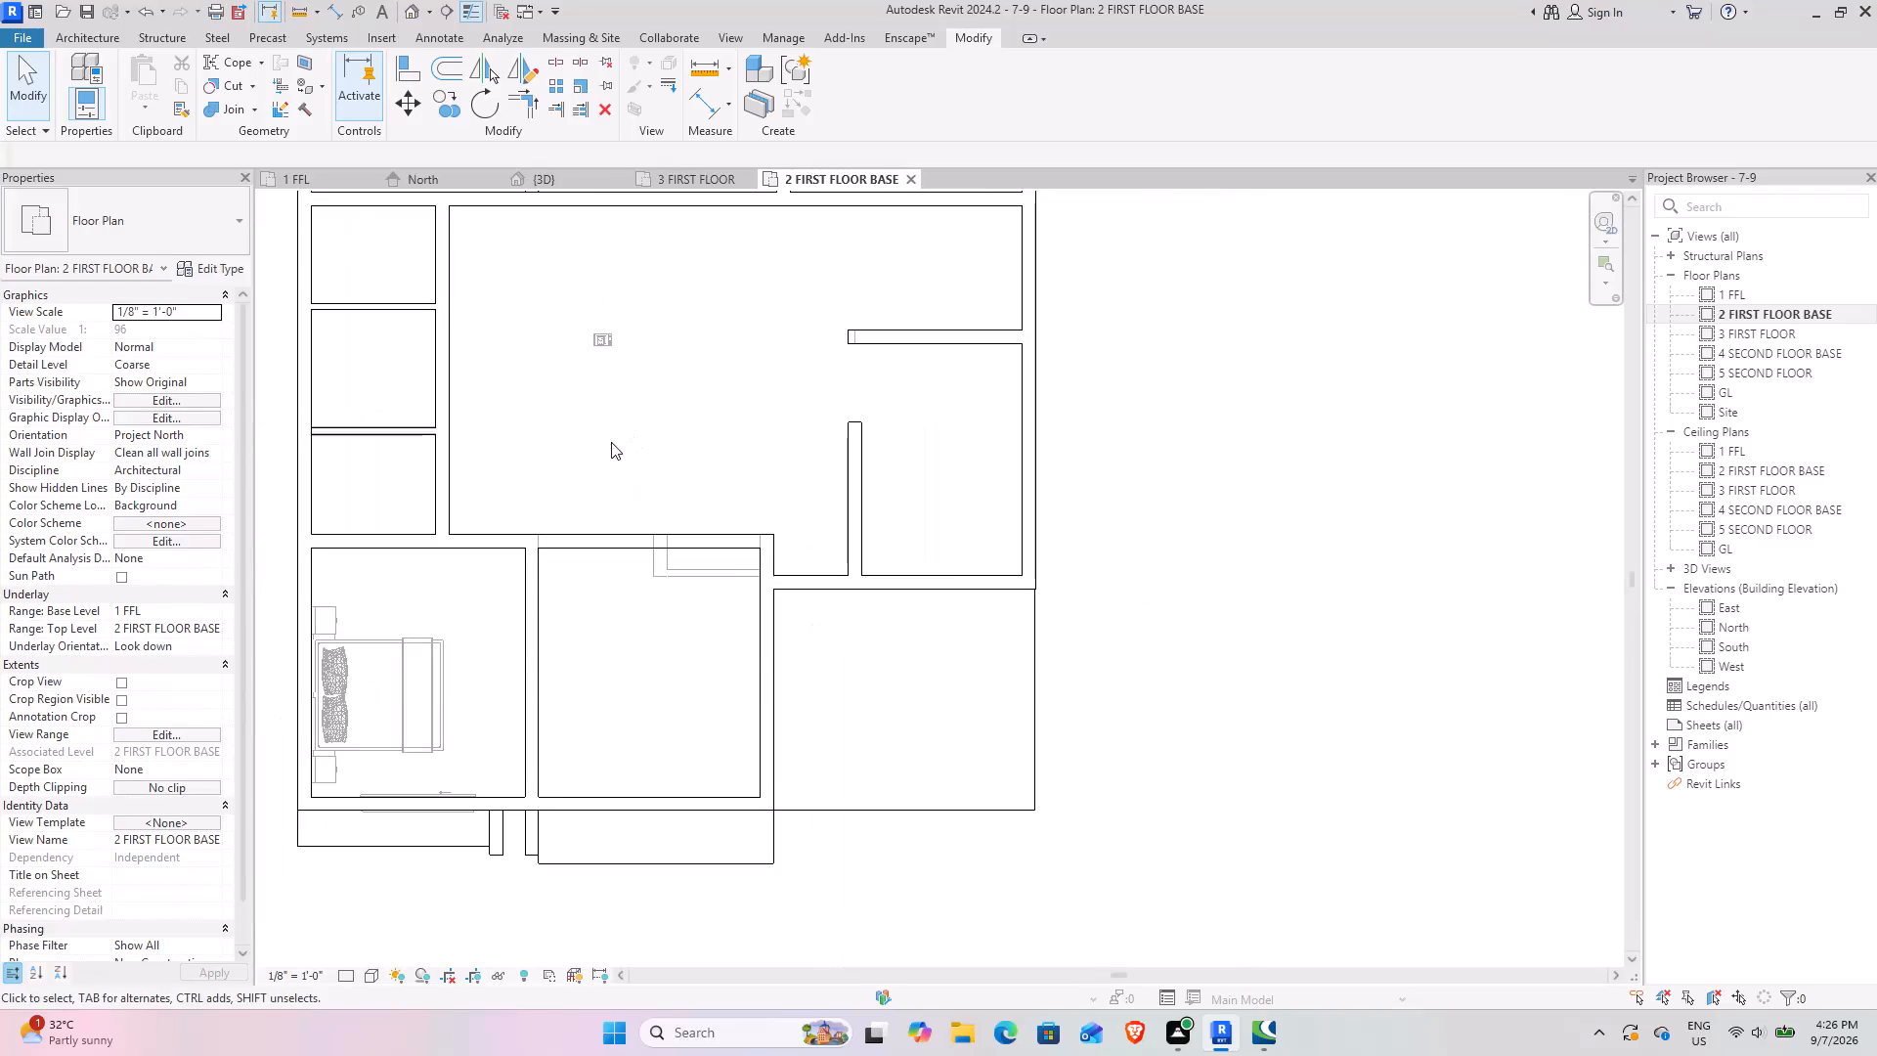
Delete the four partition walls, 9" and 4.5", that divide the rear of the upper storey.
middle_click_drag(611, 442, 693, 572)
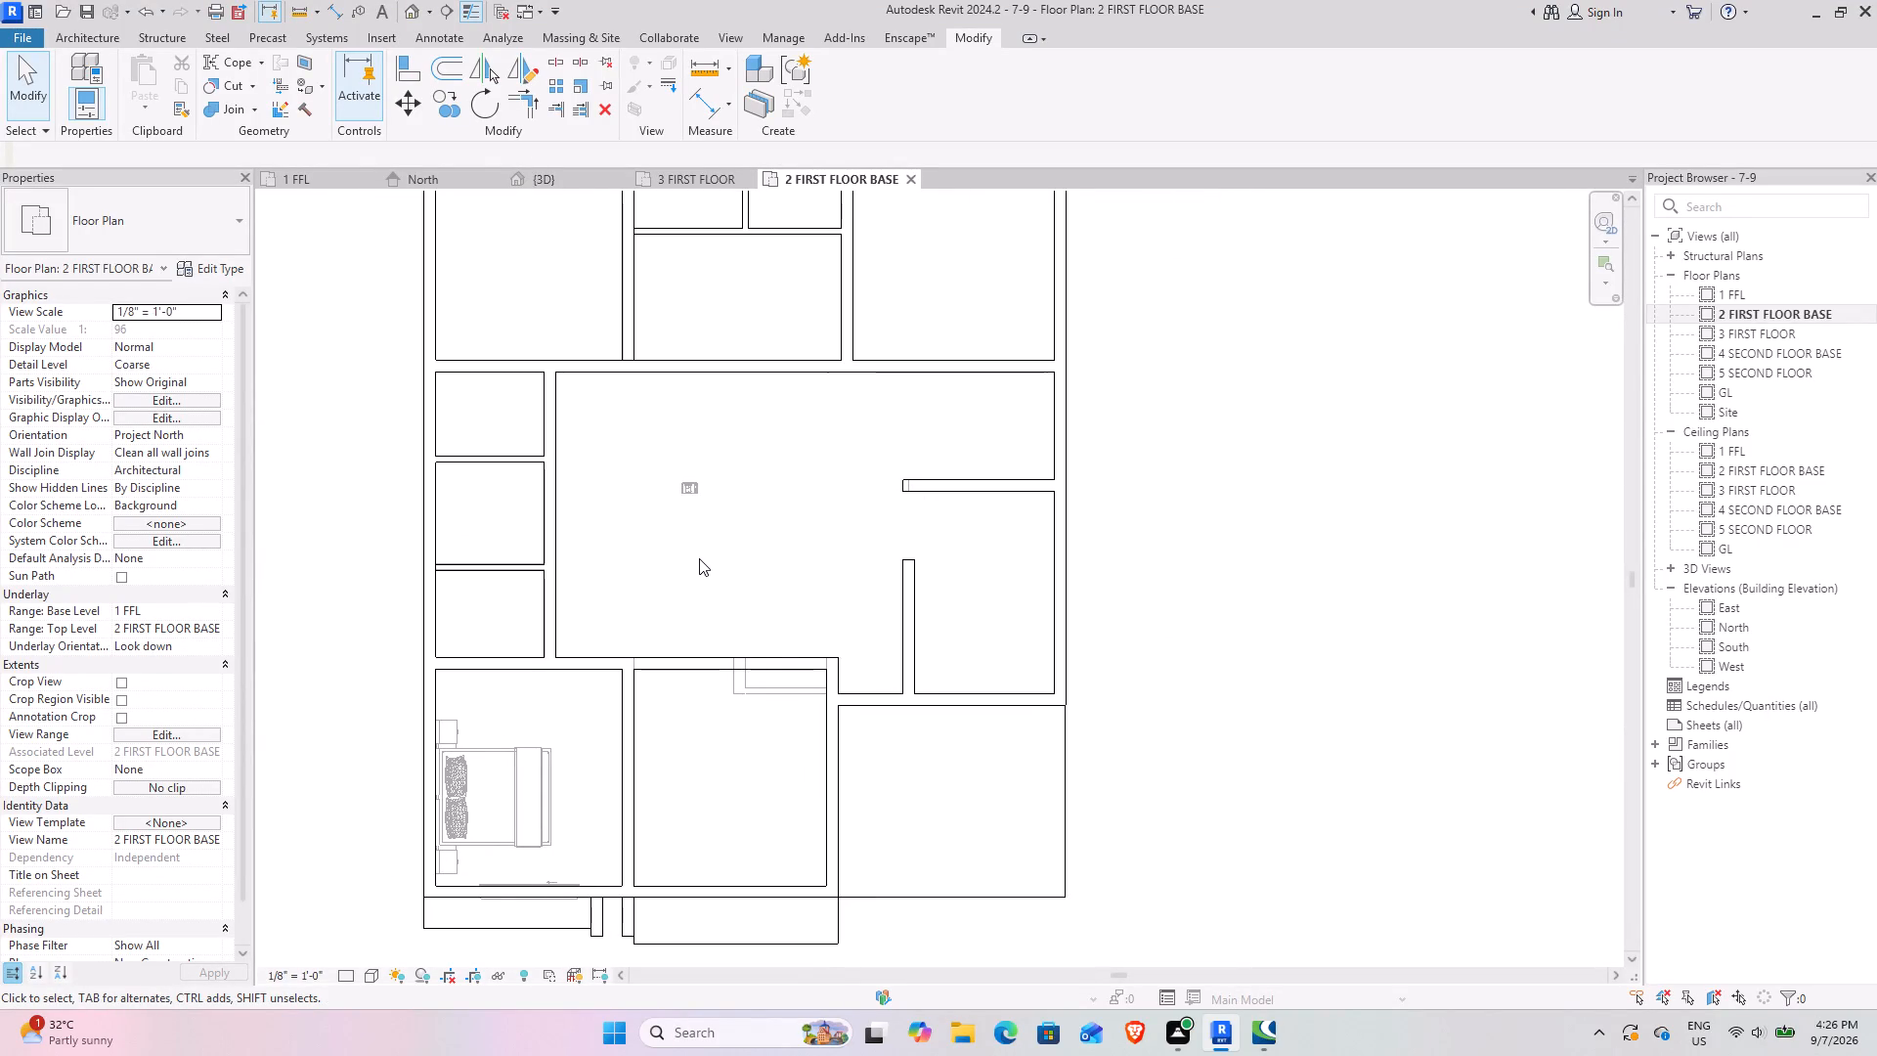
scroll(639, 432, "down", 1)
middle_click_drag(647, 449, 655, 494)
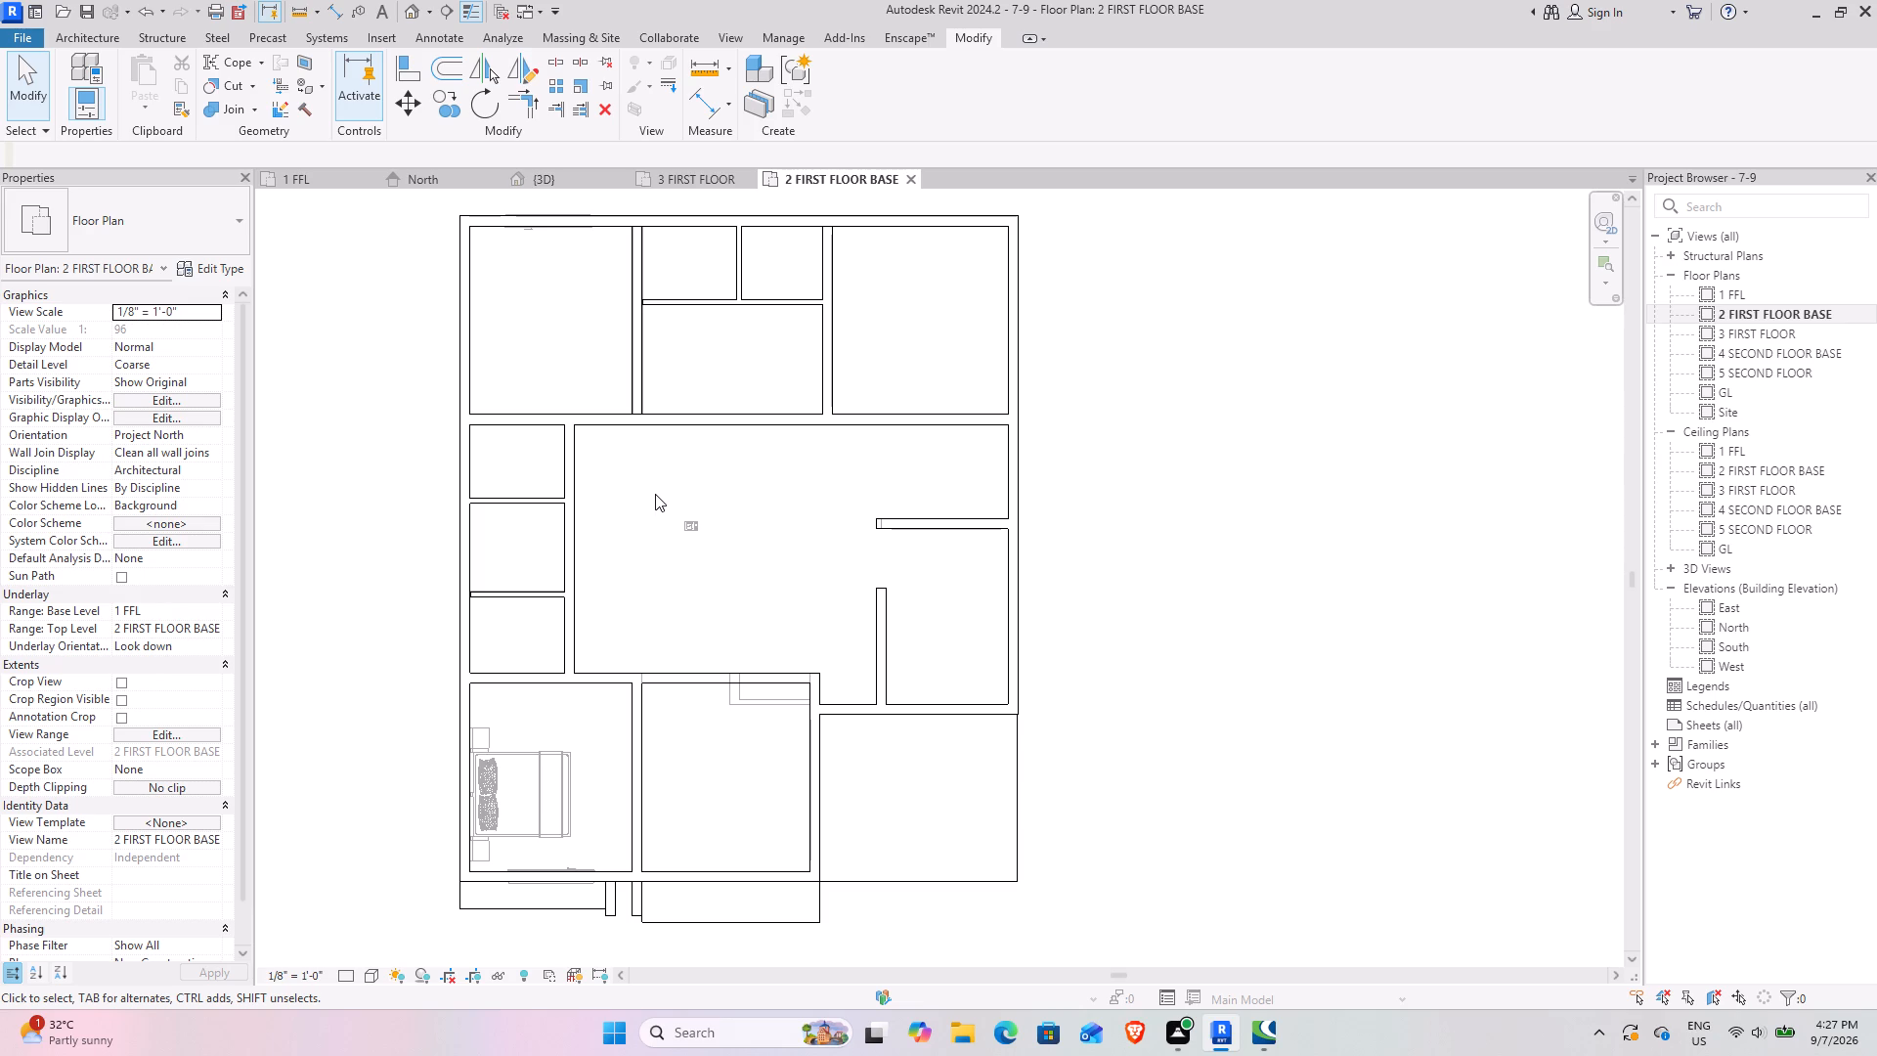
middle_click_drag(565, 349, 555, 524)
left_click_drag(902, 511, 531, 462)
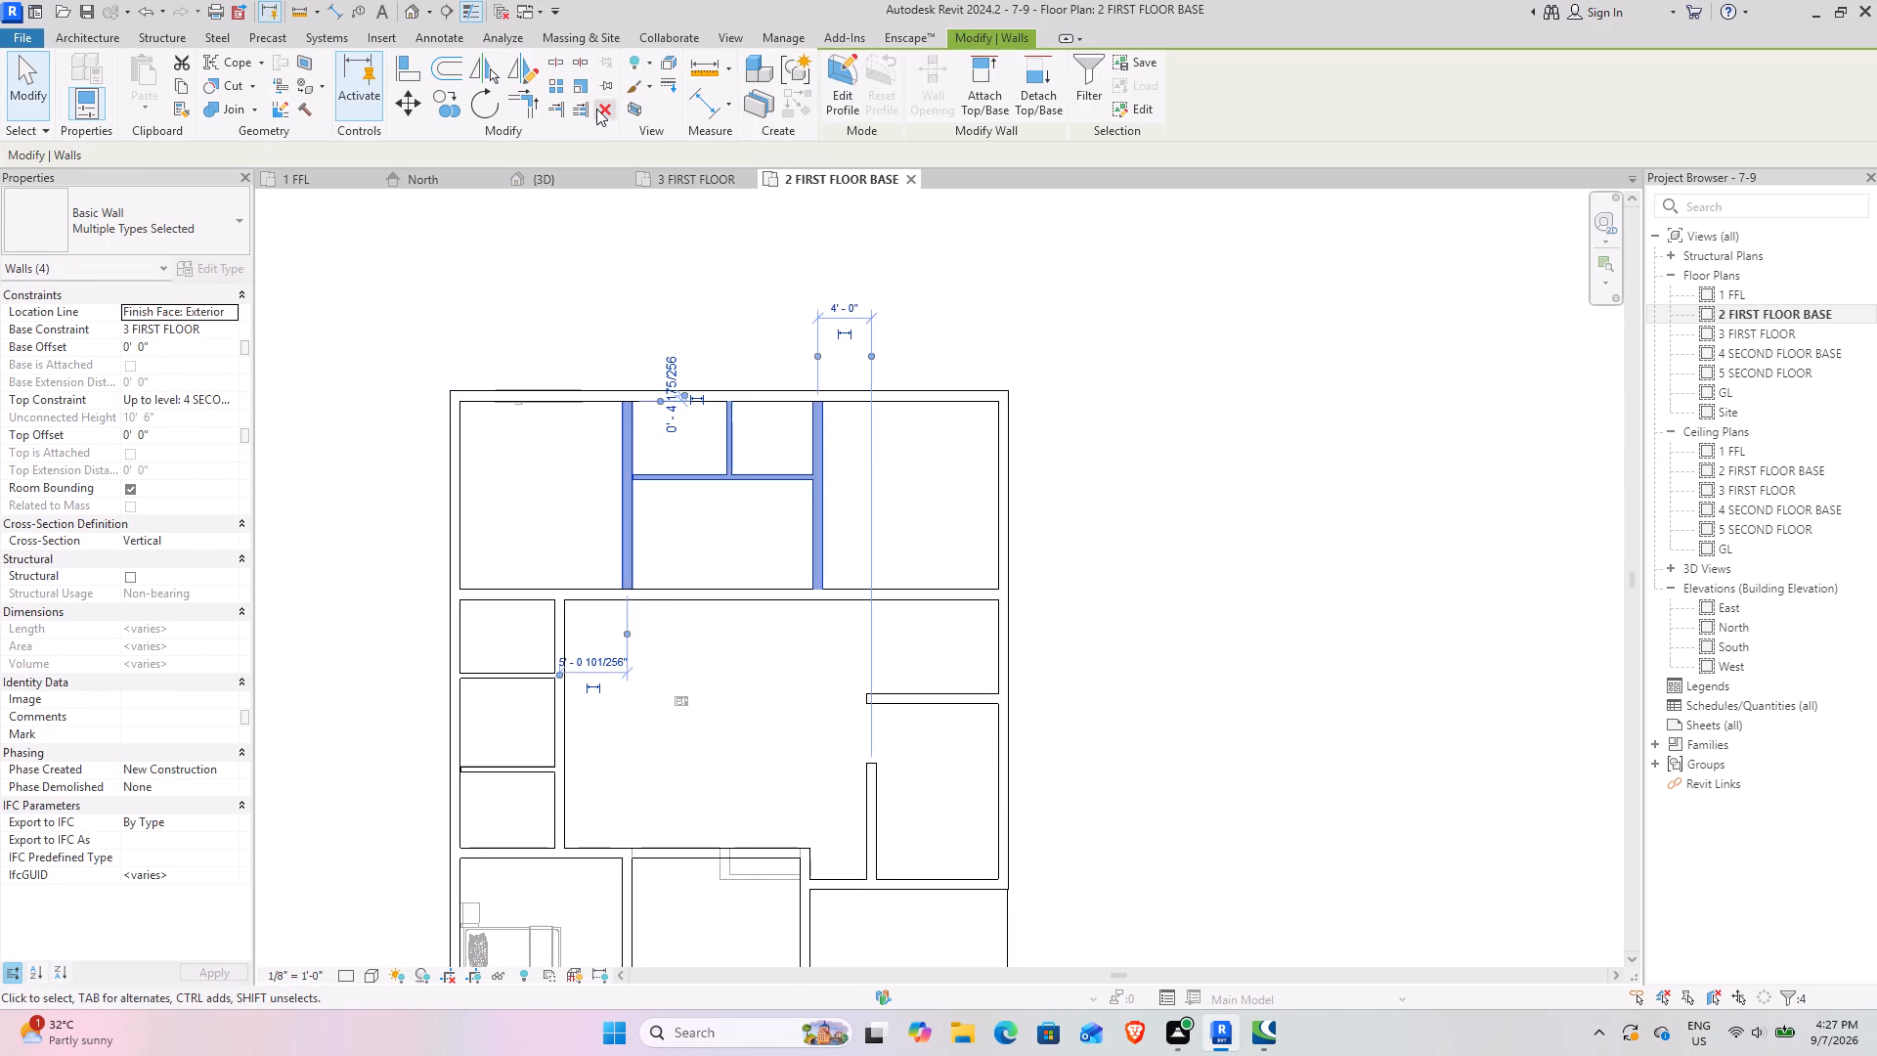
left_click(596, 109)
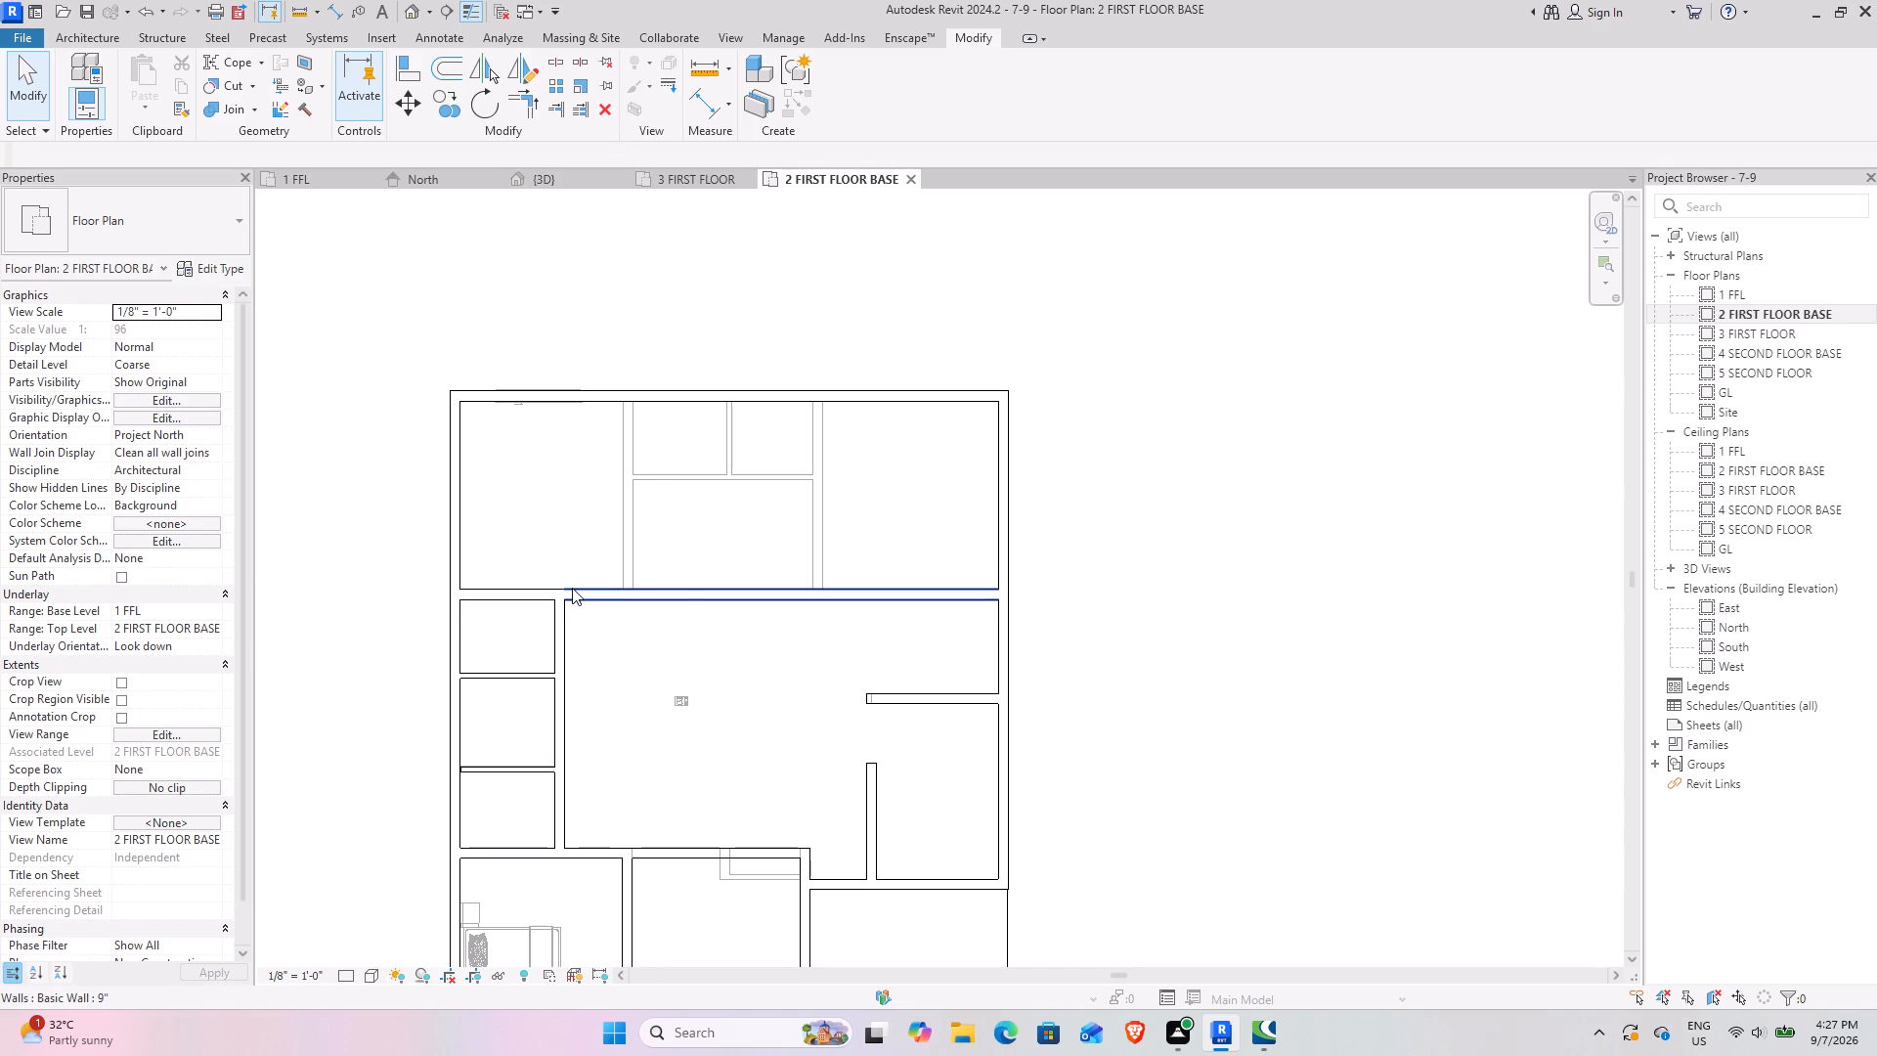
Delete the short 9" wall separating the open rear area from the small room on the west side.
left_click(494, 596)
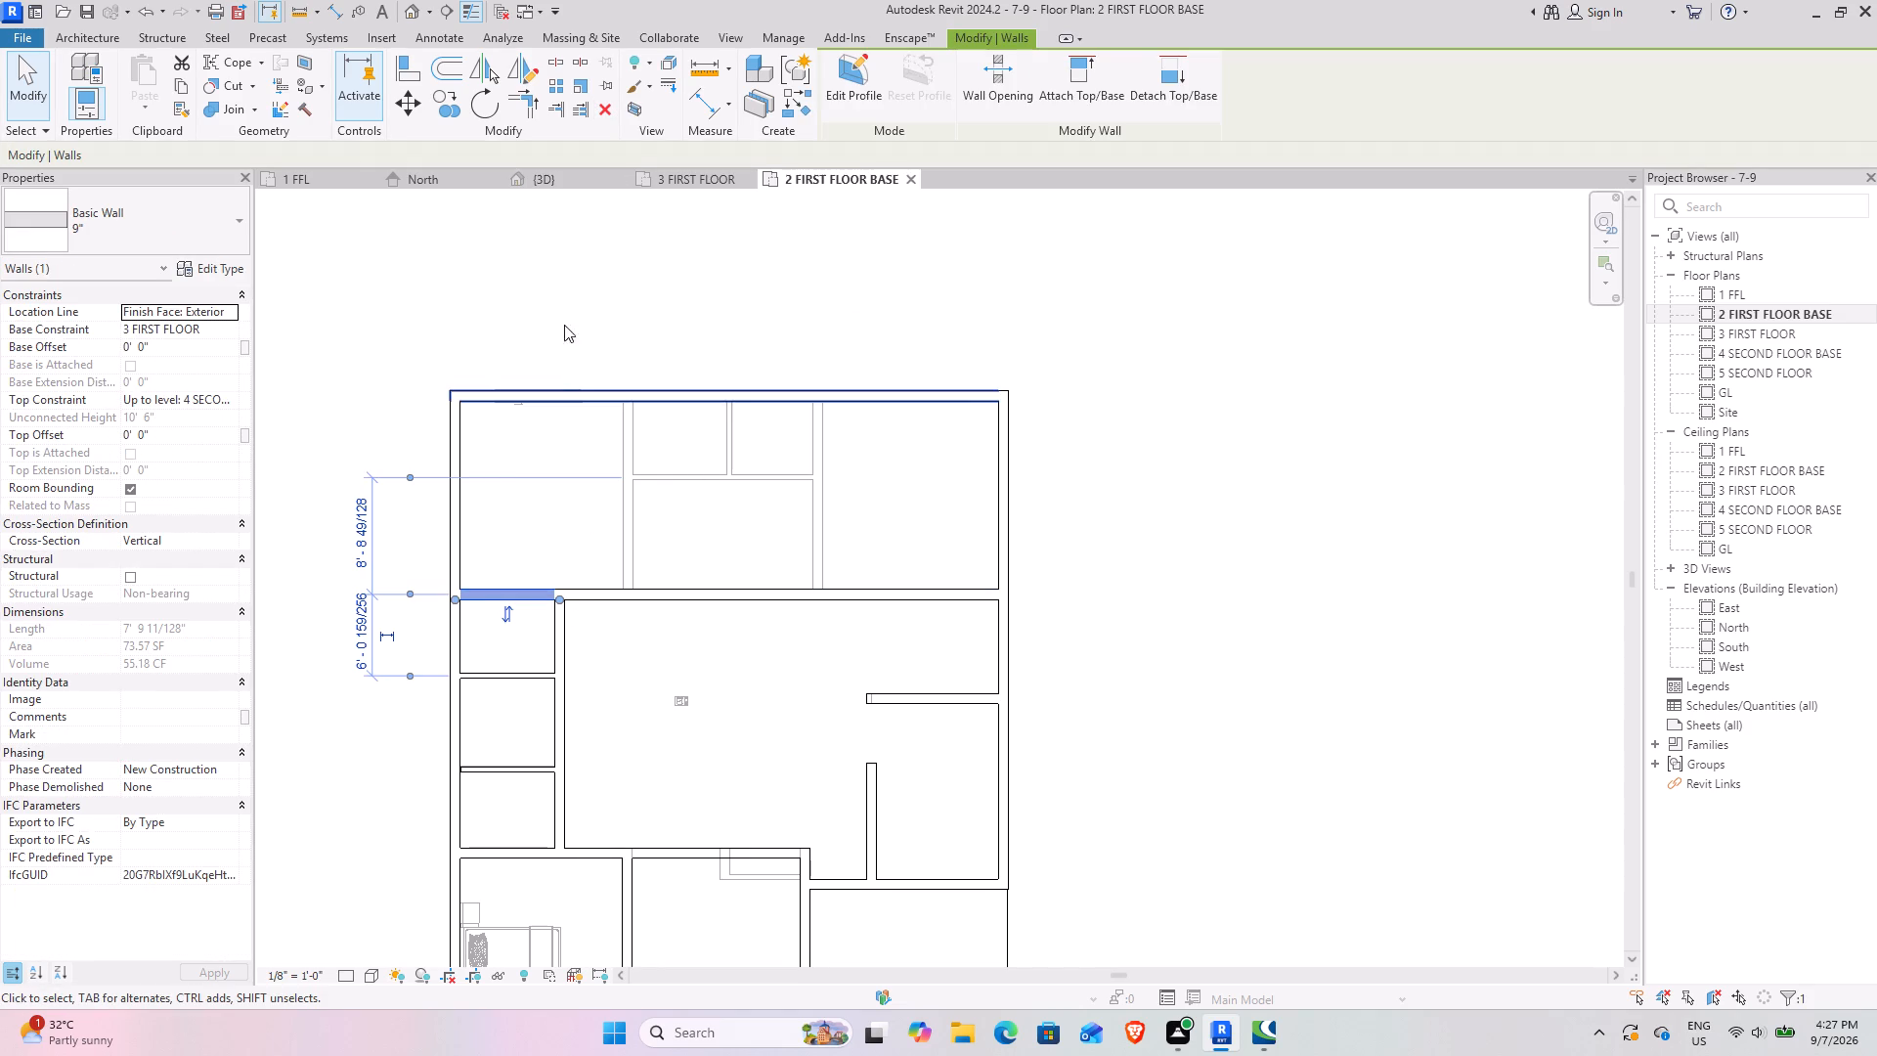
left_click(603, 110)
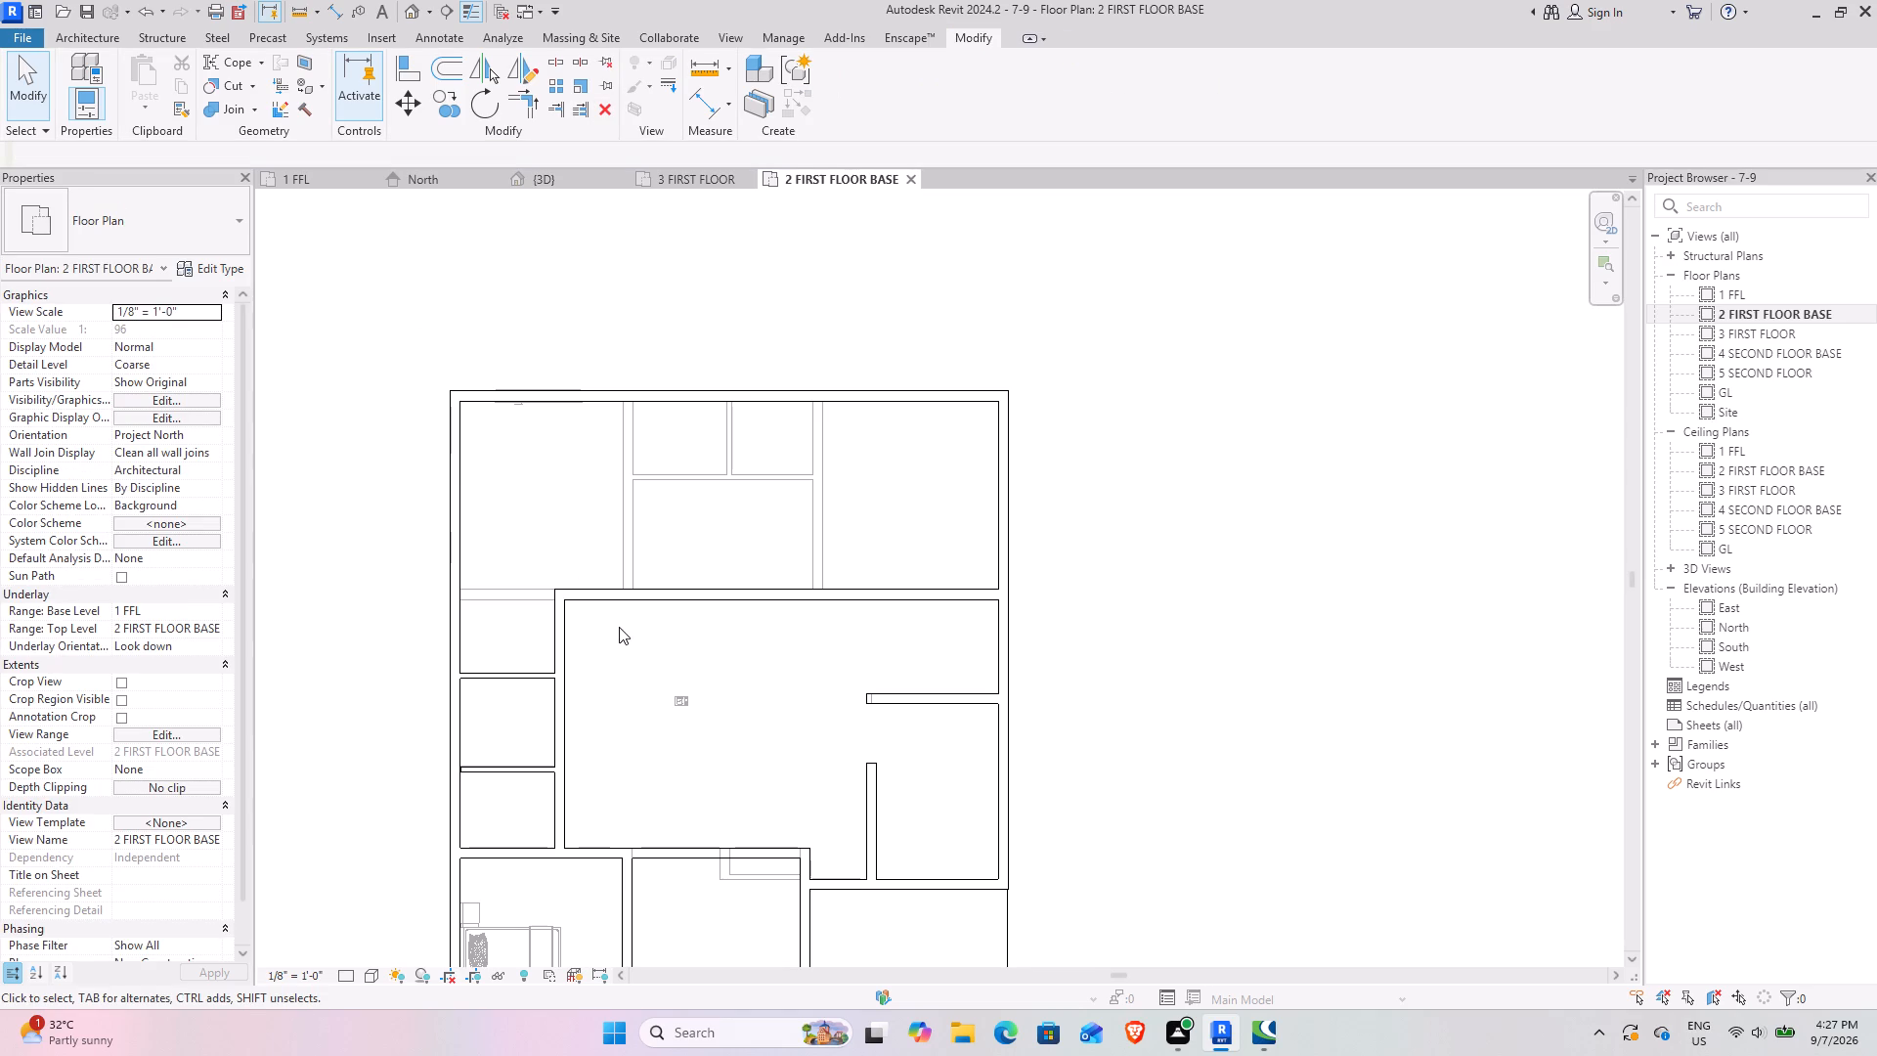
Delete the 4.5" wall between the two southern small rooms along the west exterior wall.
middle_click_drag(694, 665, 717, 585)
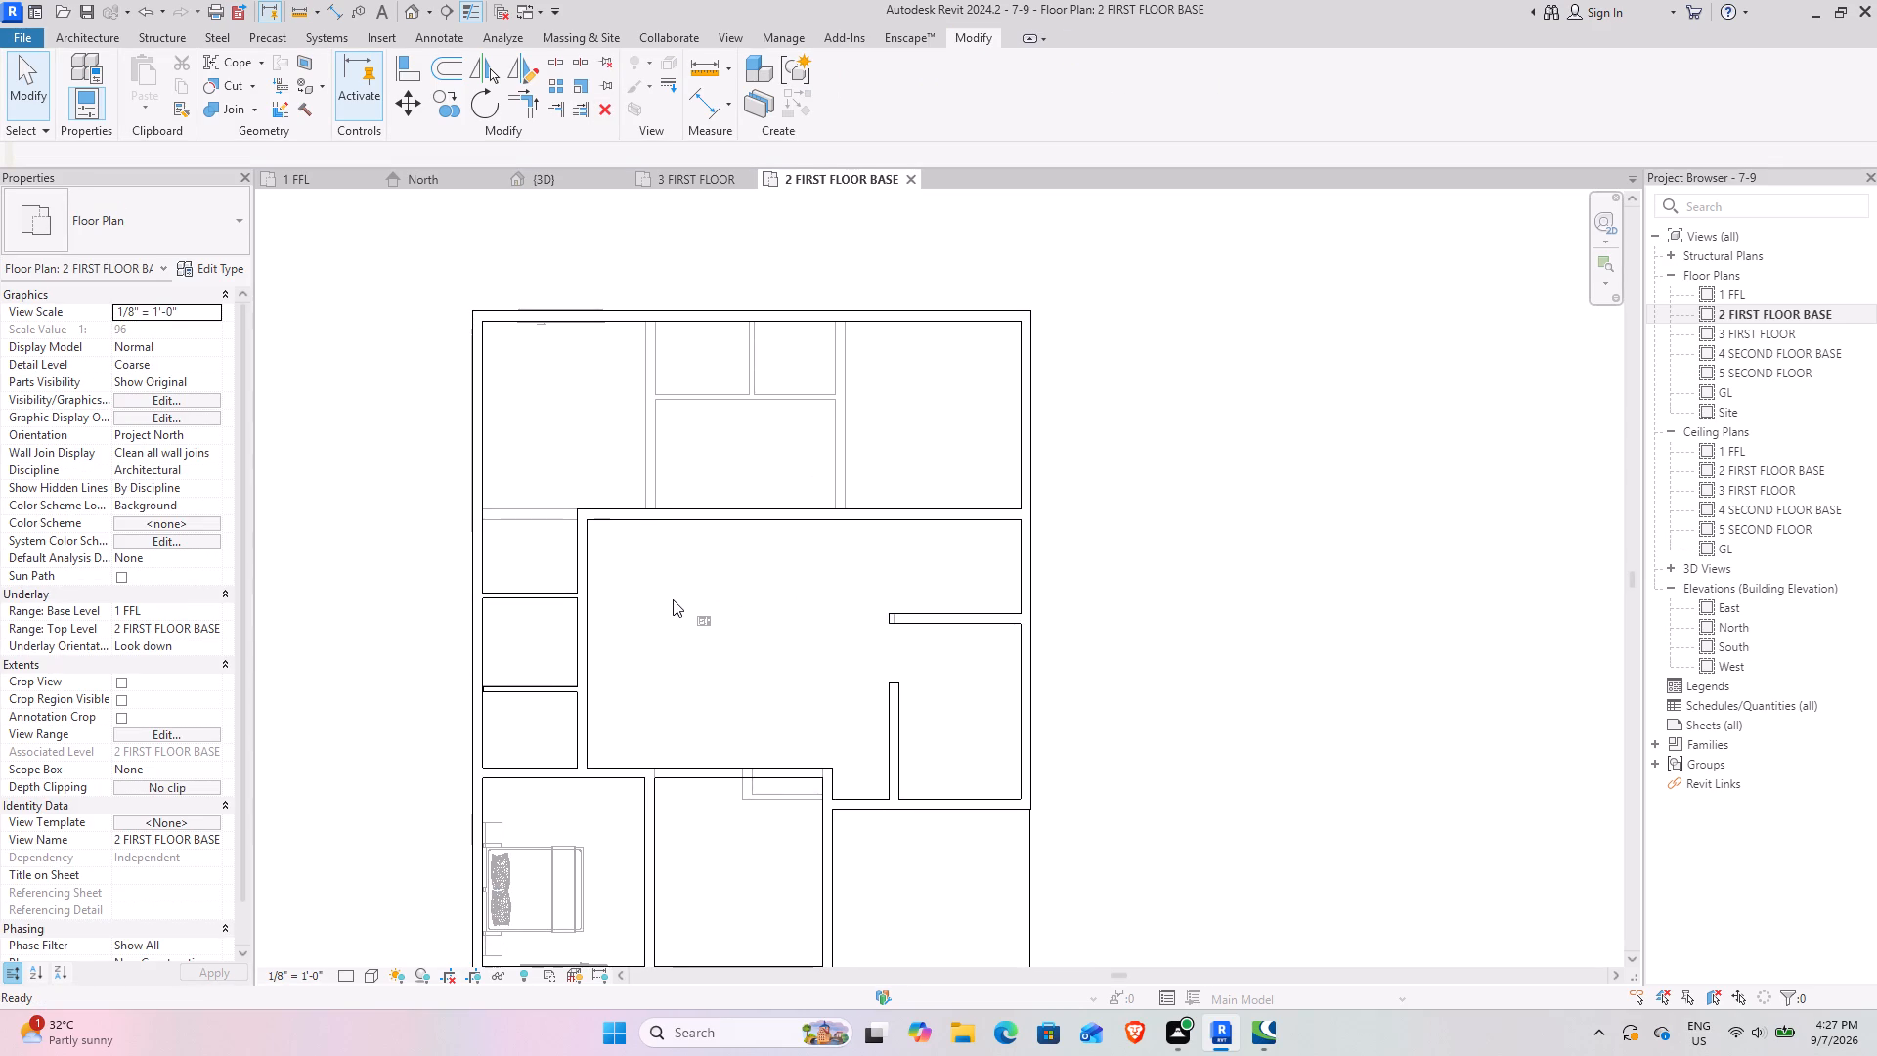
scroll(570, 700, "up", 2)
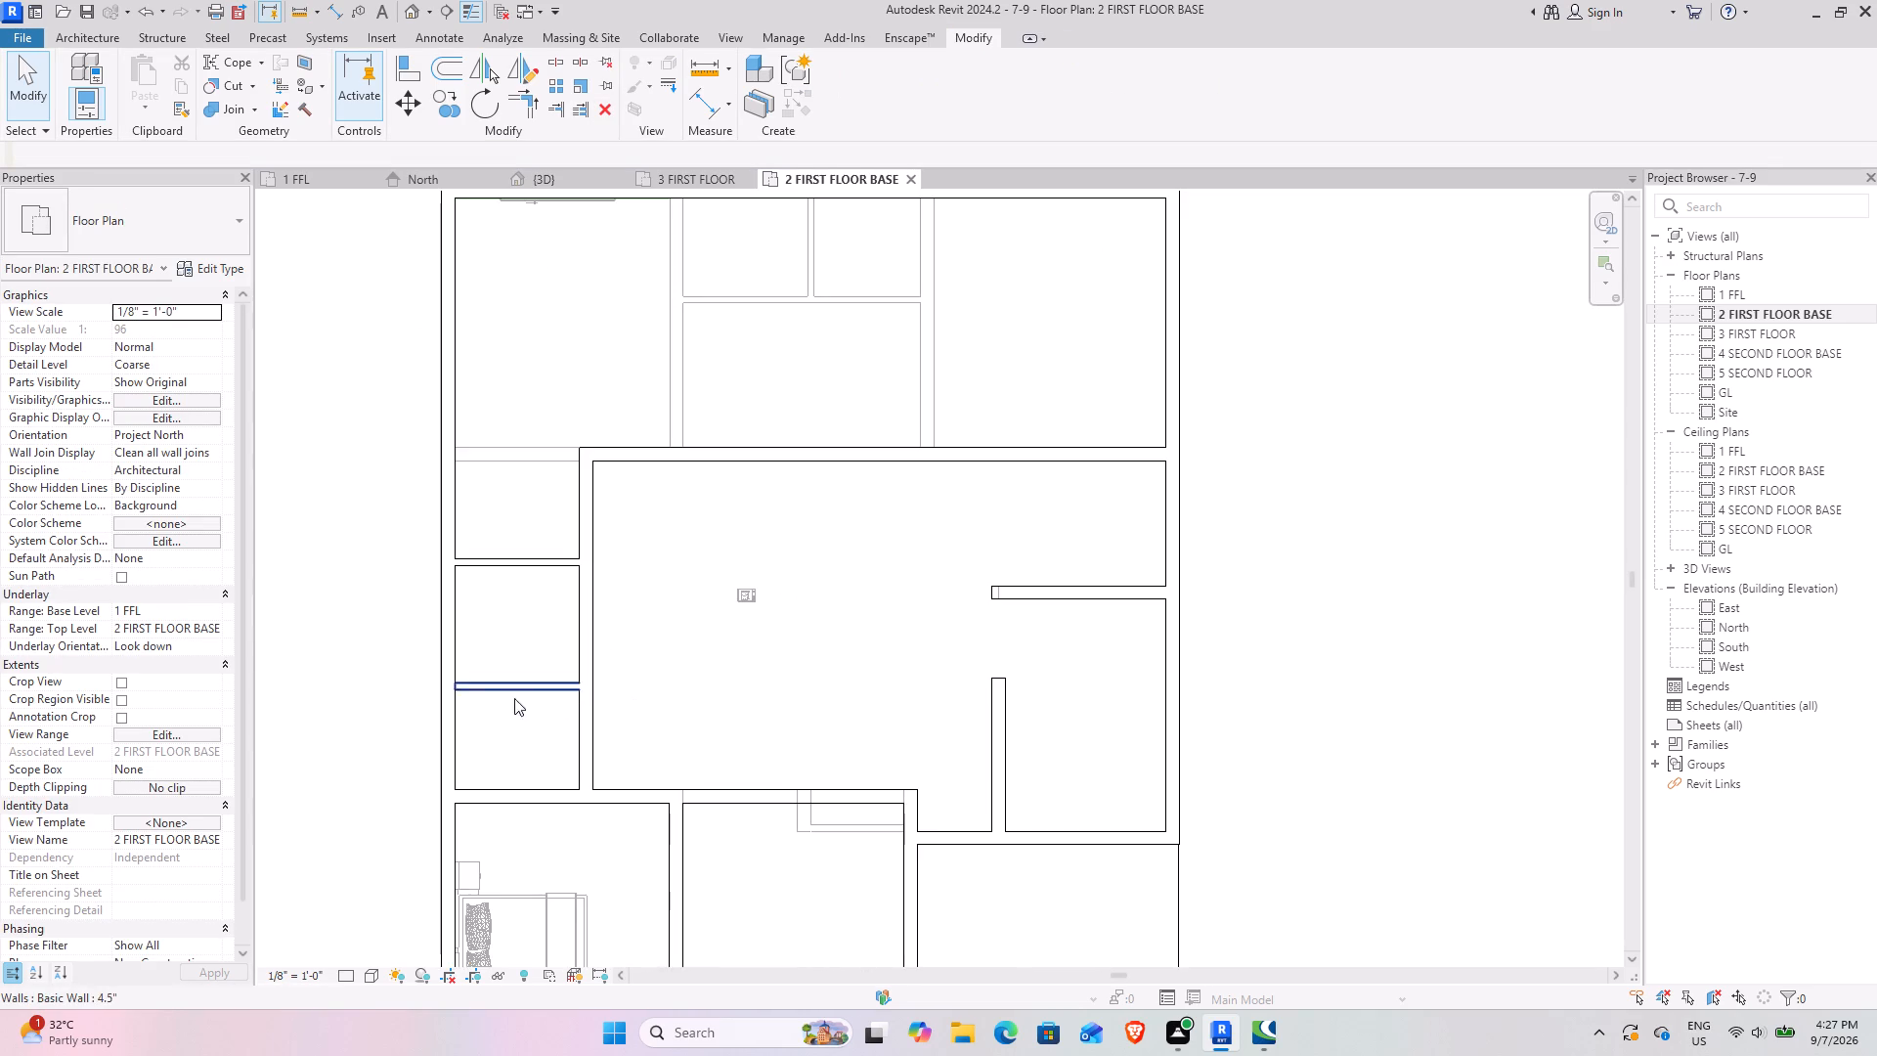
middle_click_drag(460, 703, 426, 607)
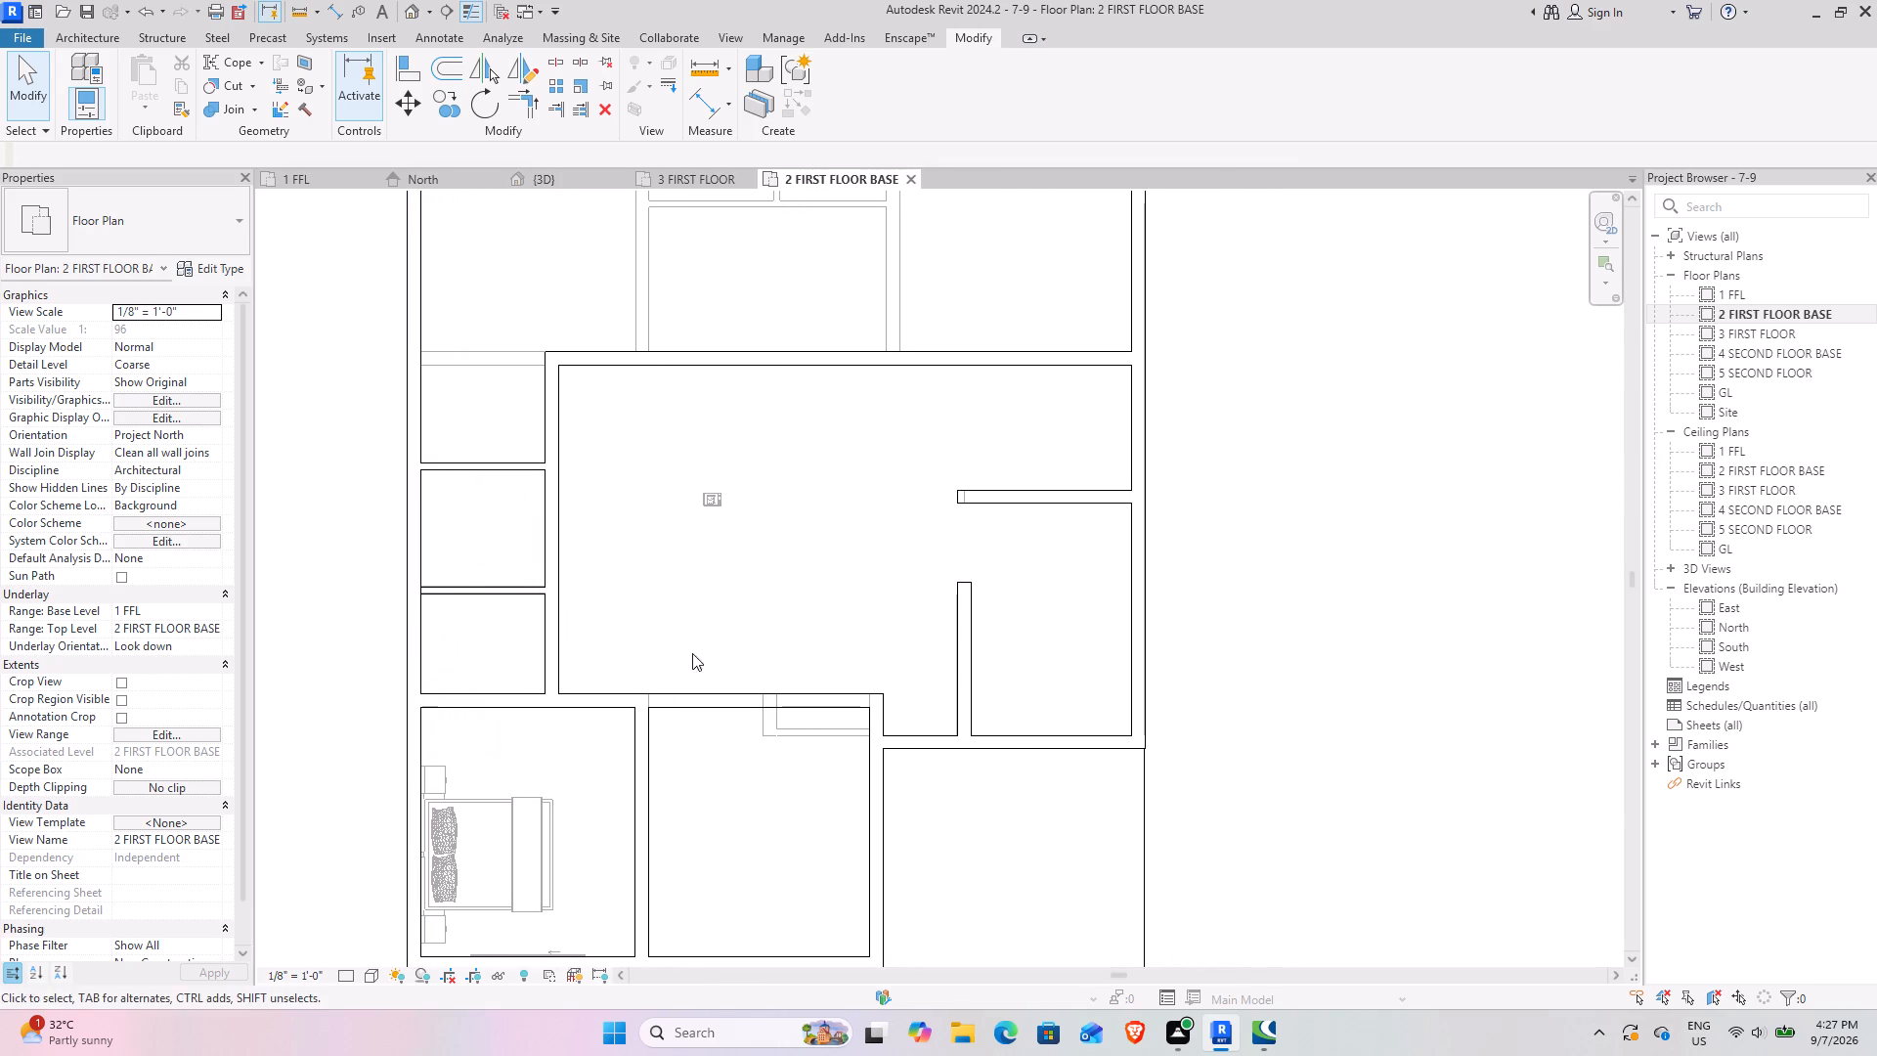
left_click(465, 589)
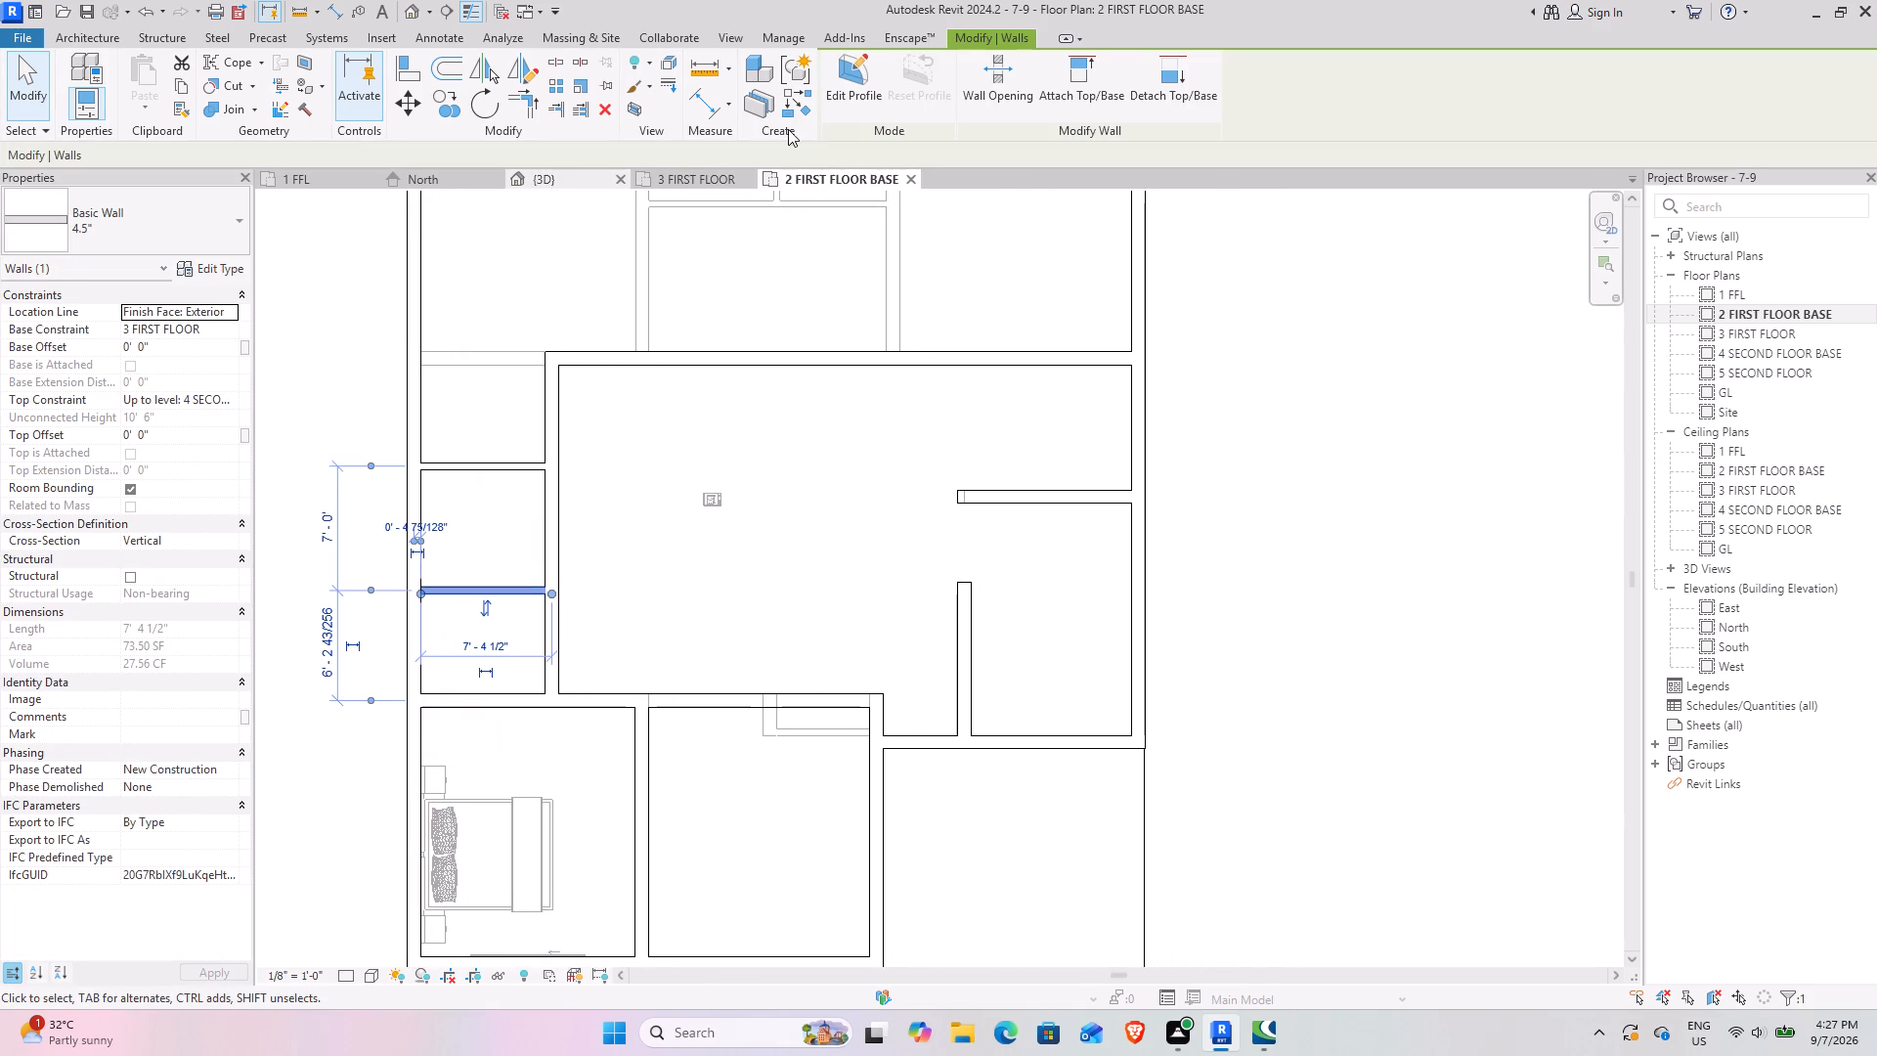
left_click(599, 113)
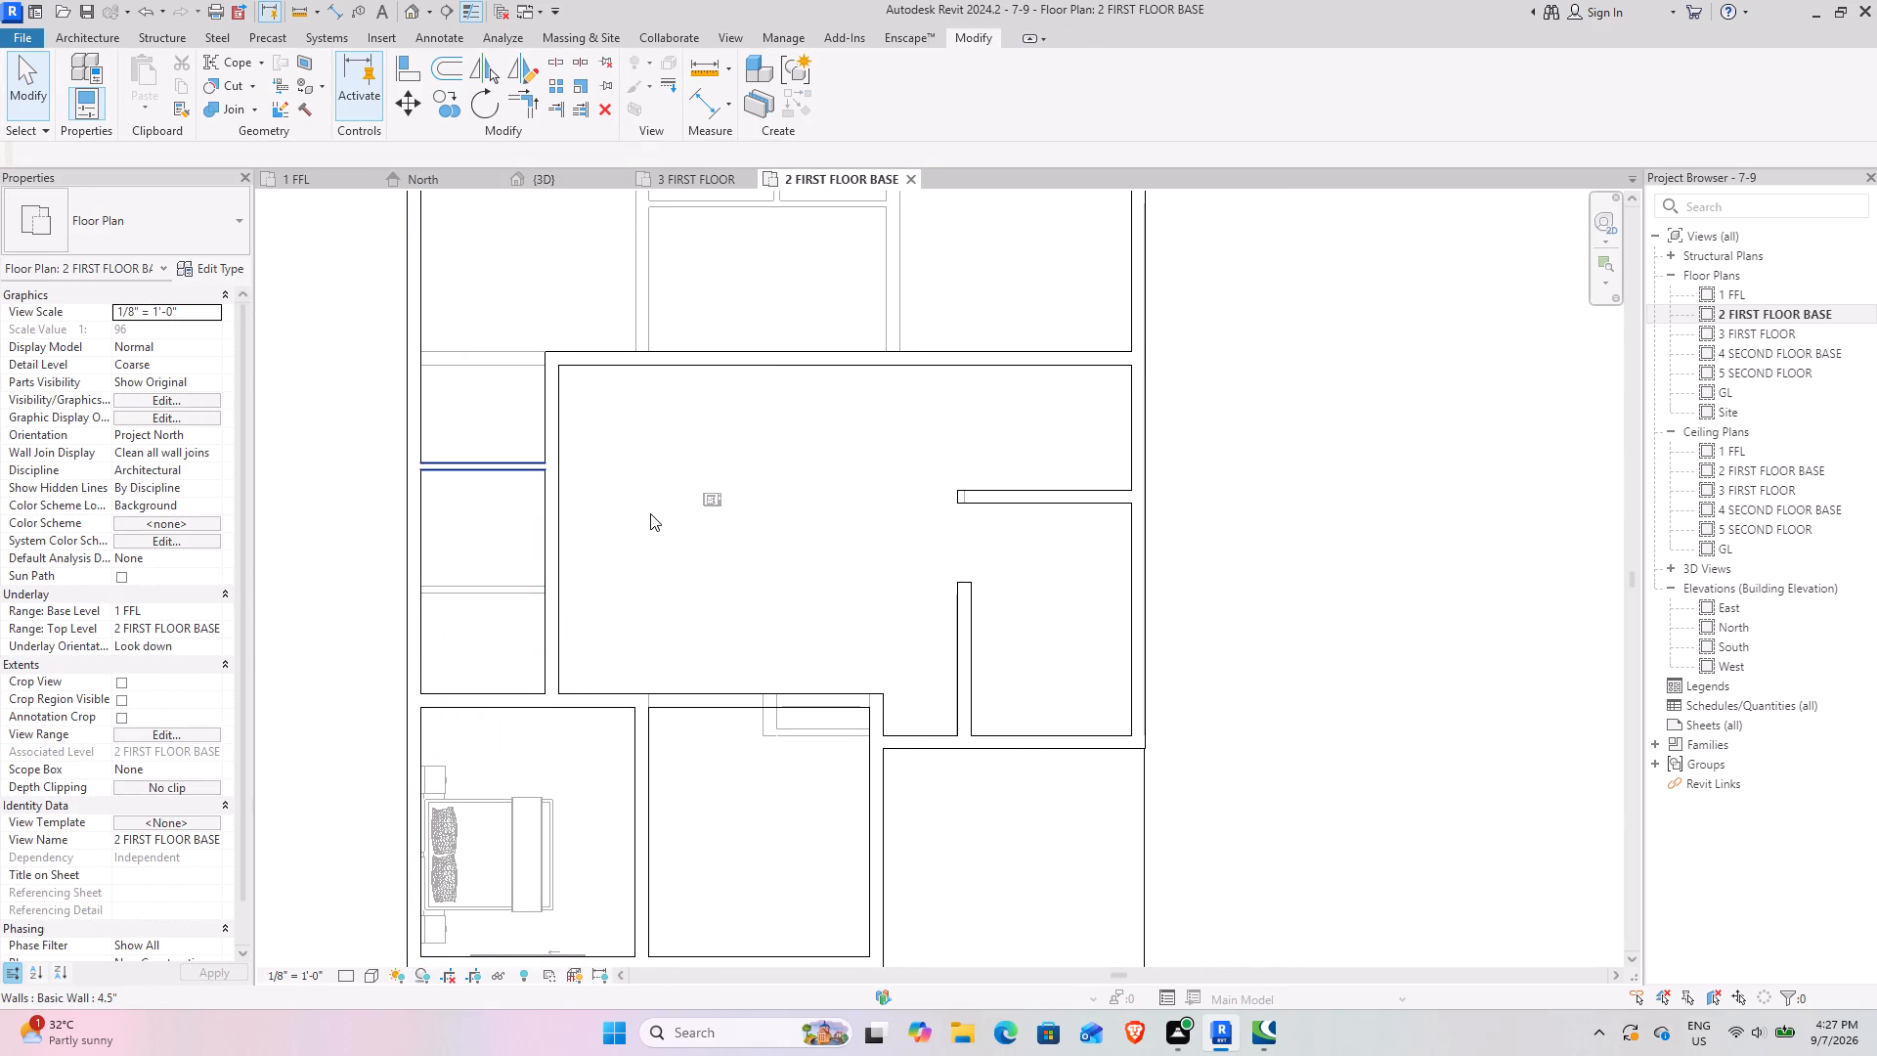
Draw a 9" wall 3'6" long projecting forward from the front west corner, in line with the west exterior wall.
middle_click_drag(642, 511, 582, 493)
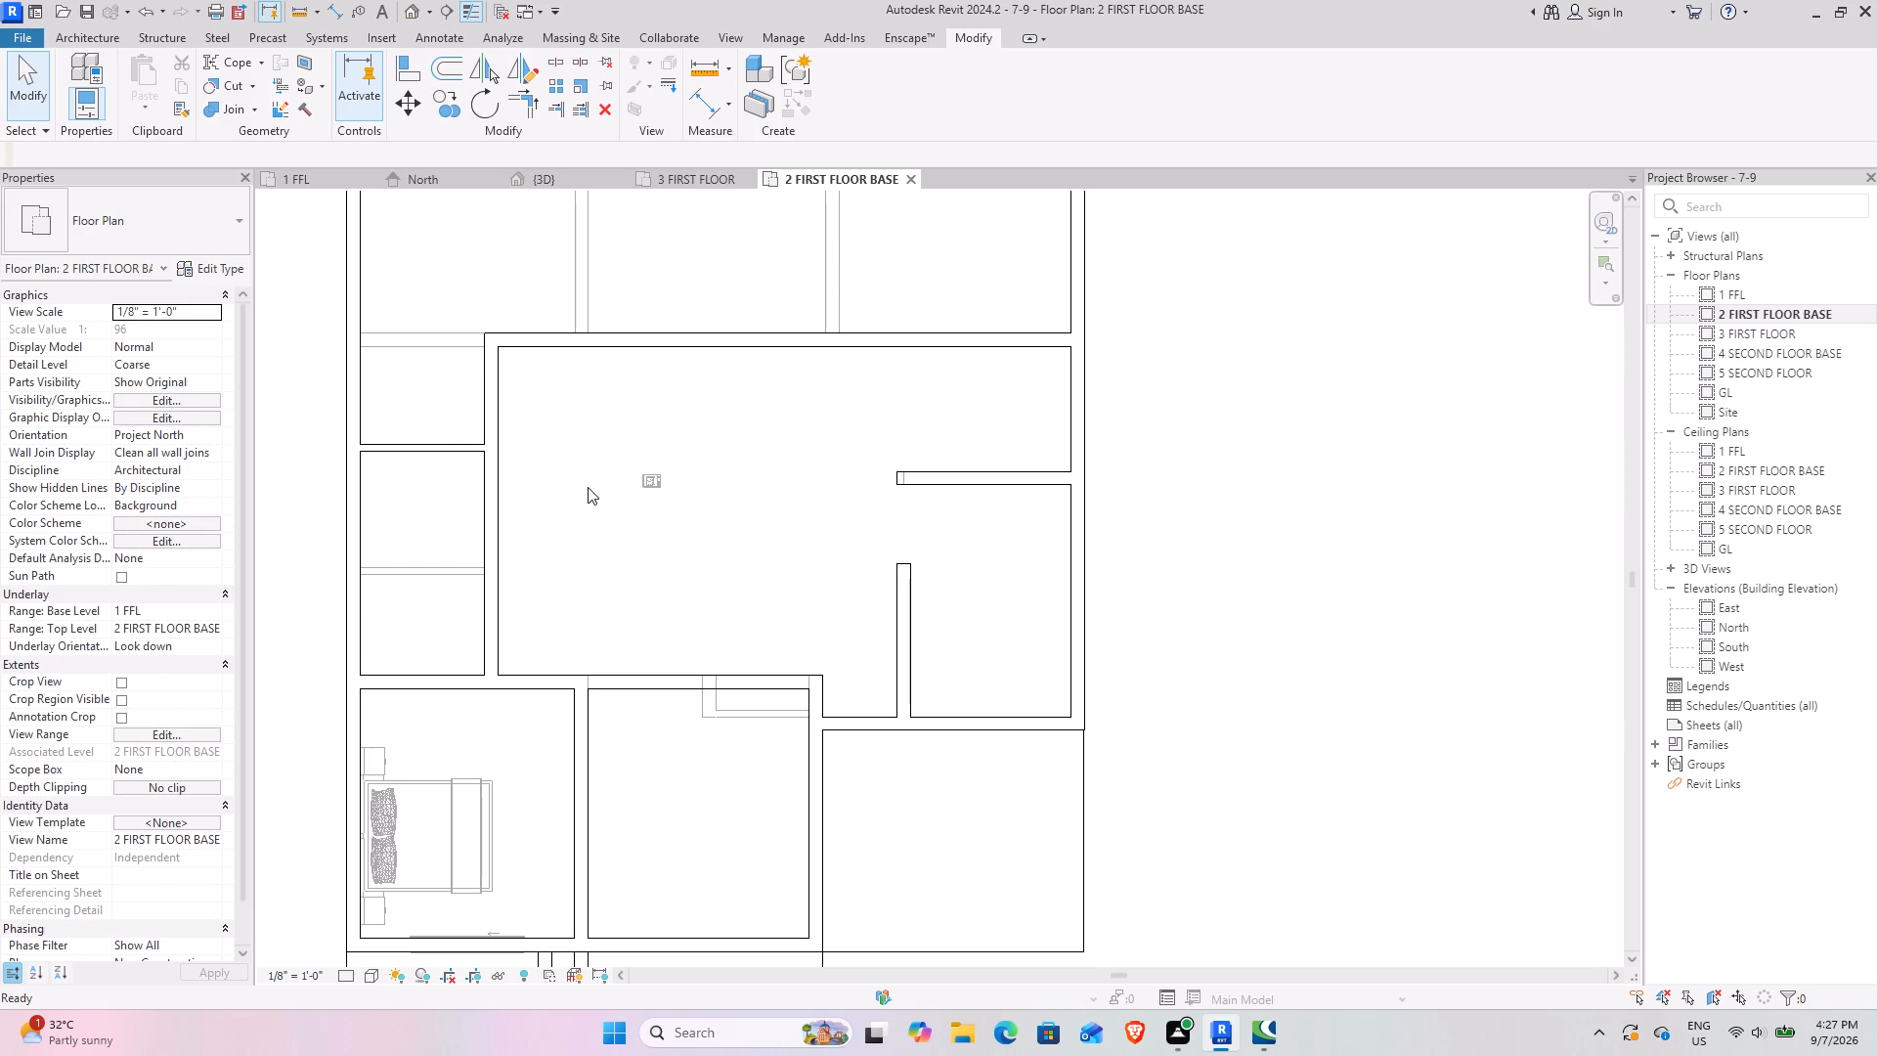
middle_click_drag(338, 673, 352, 430)
left_click(347, 640)
left_click(360, 633)
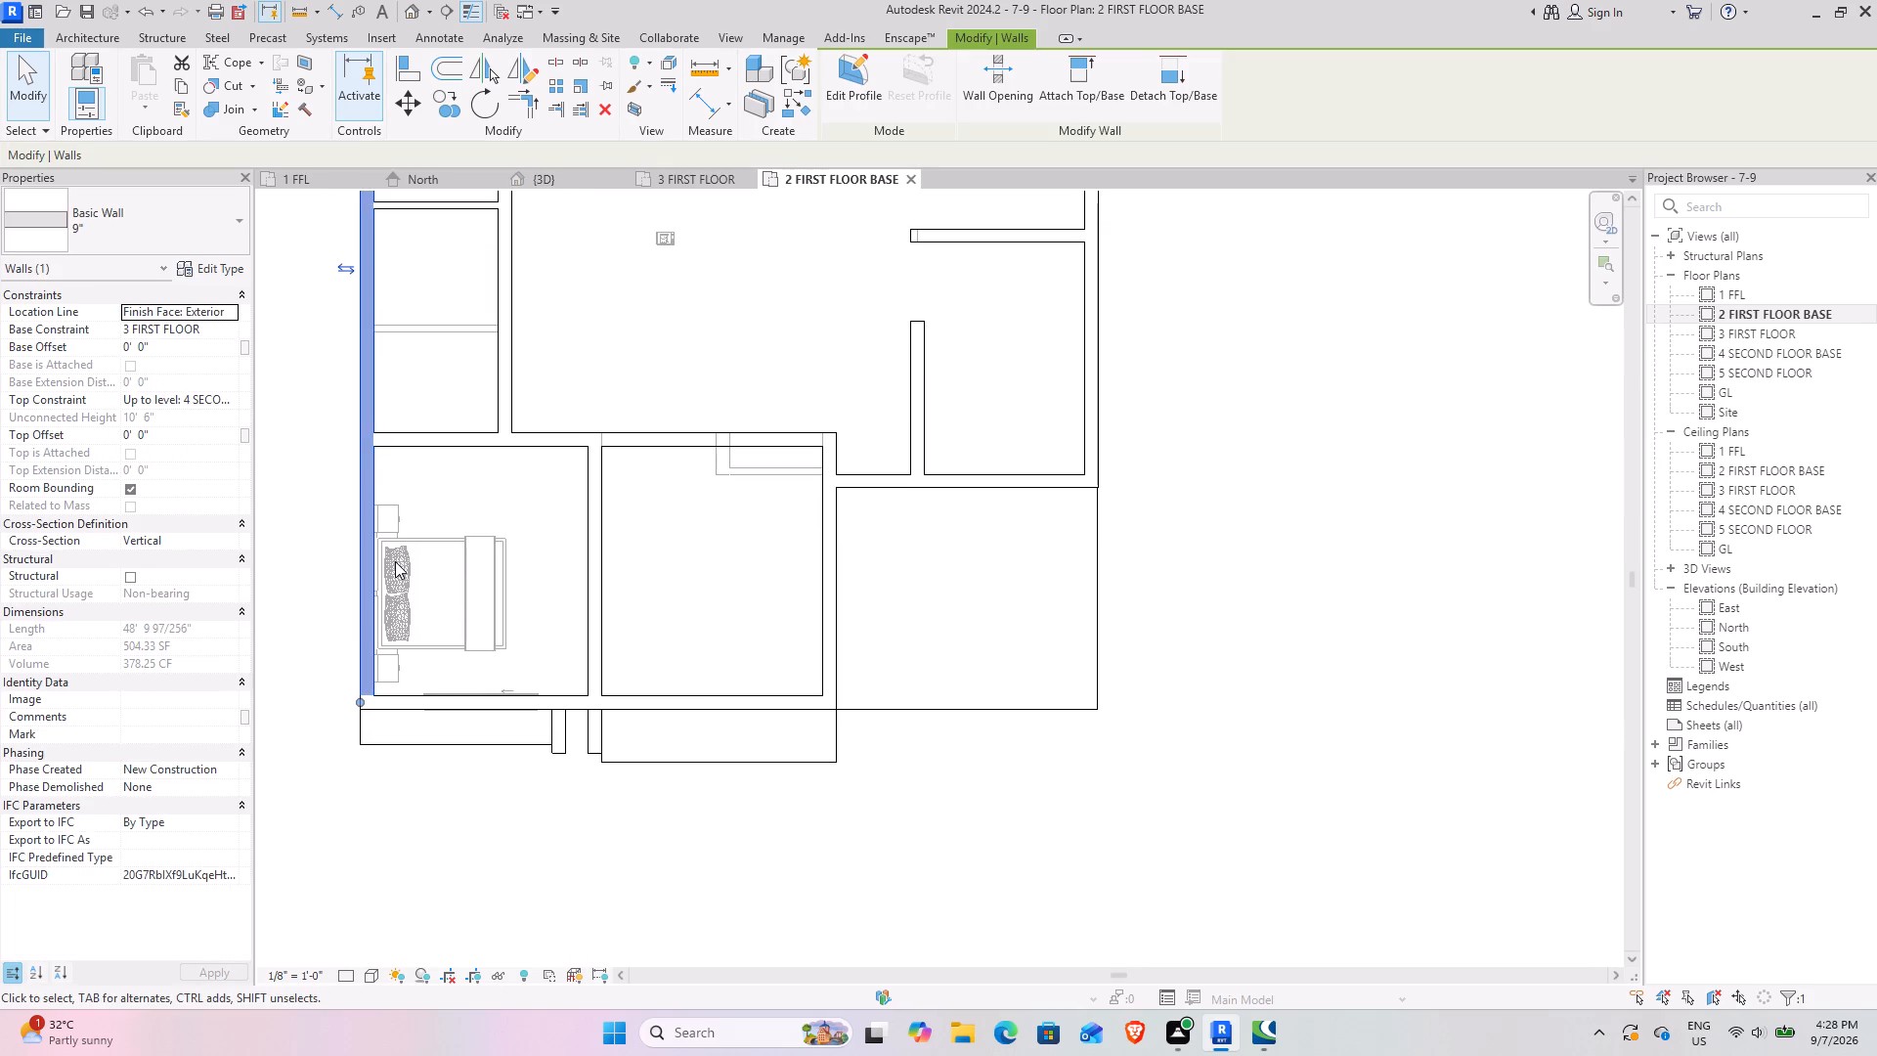
type("CS")
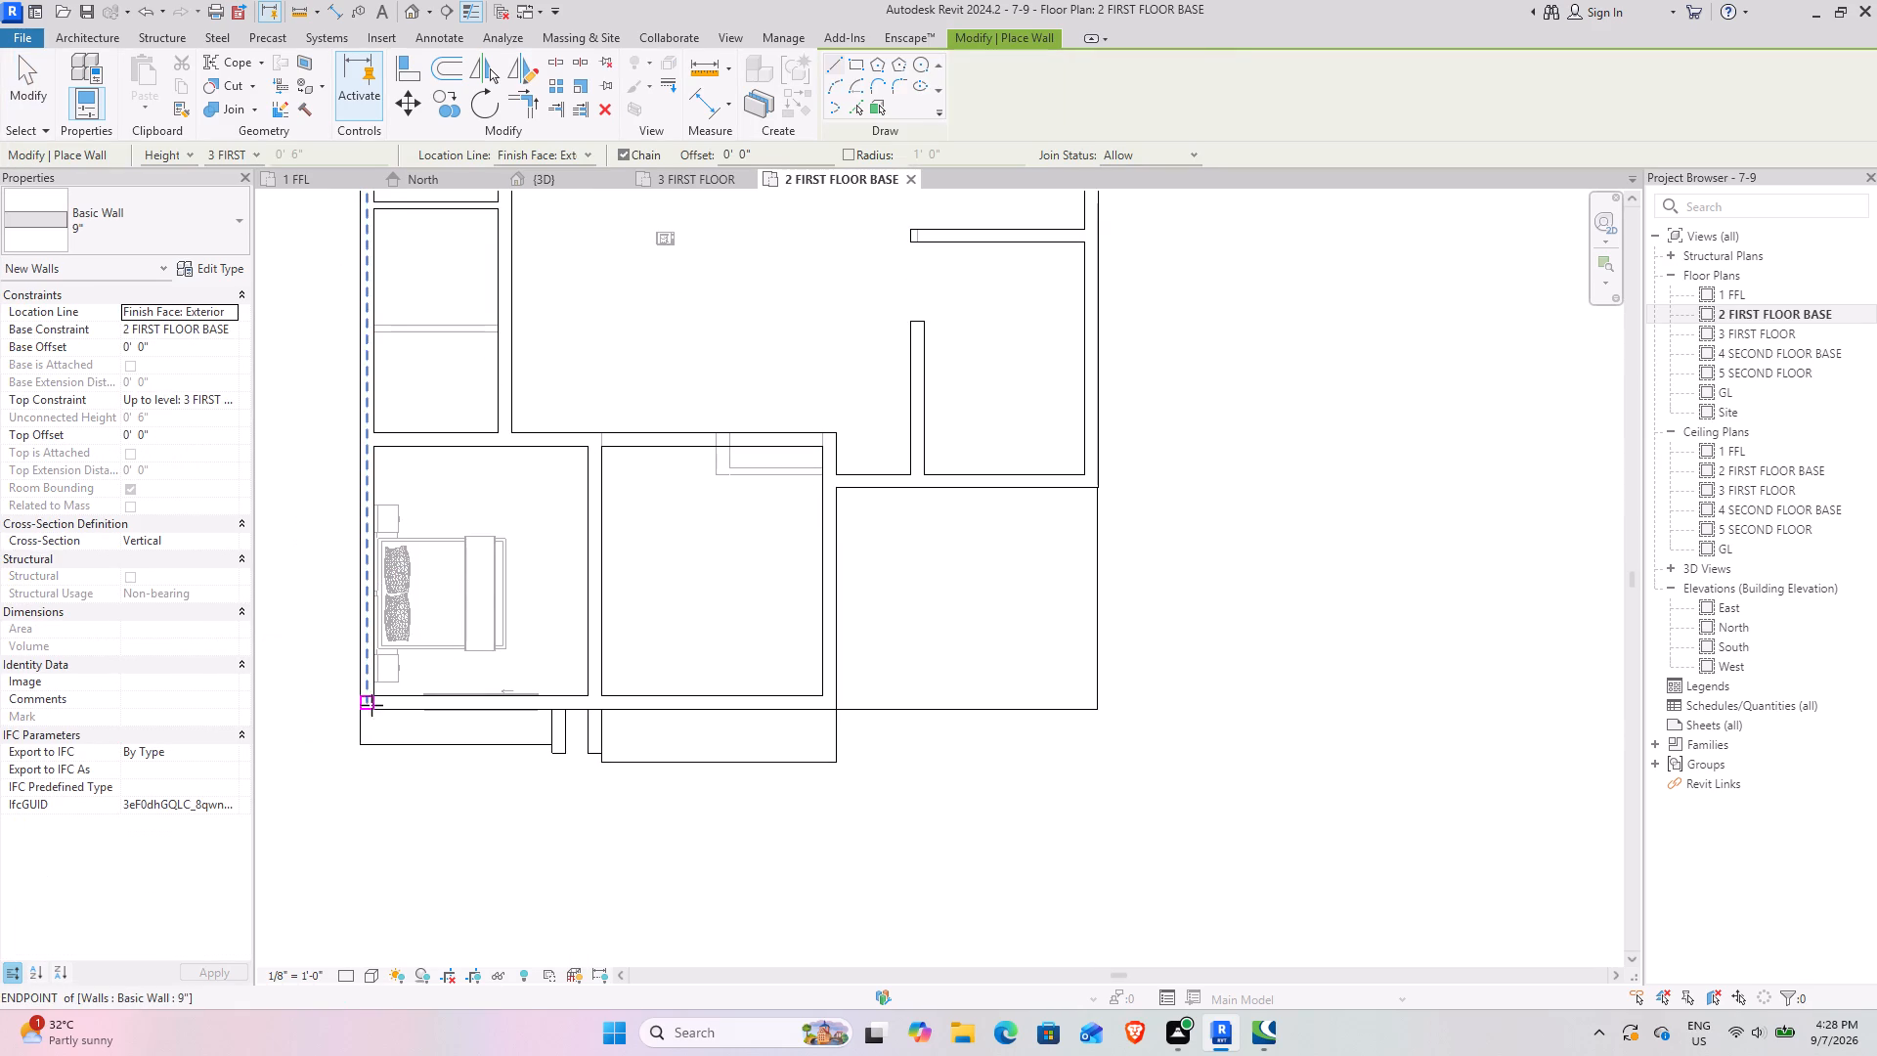
left_click(360, 715)
key("space")
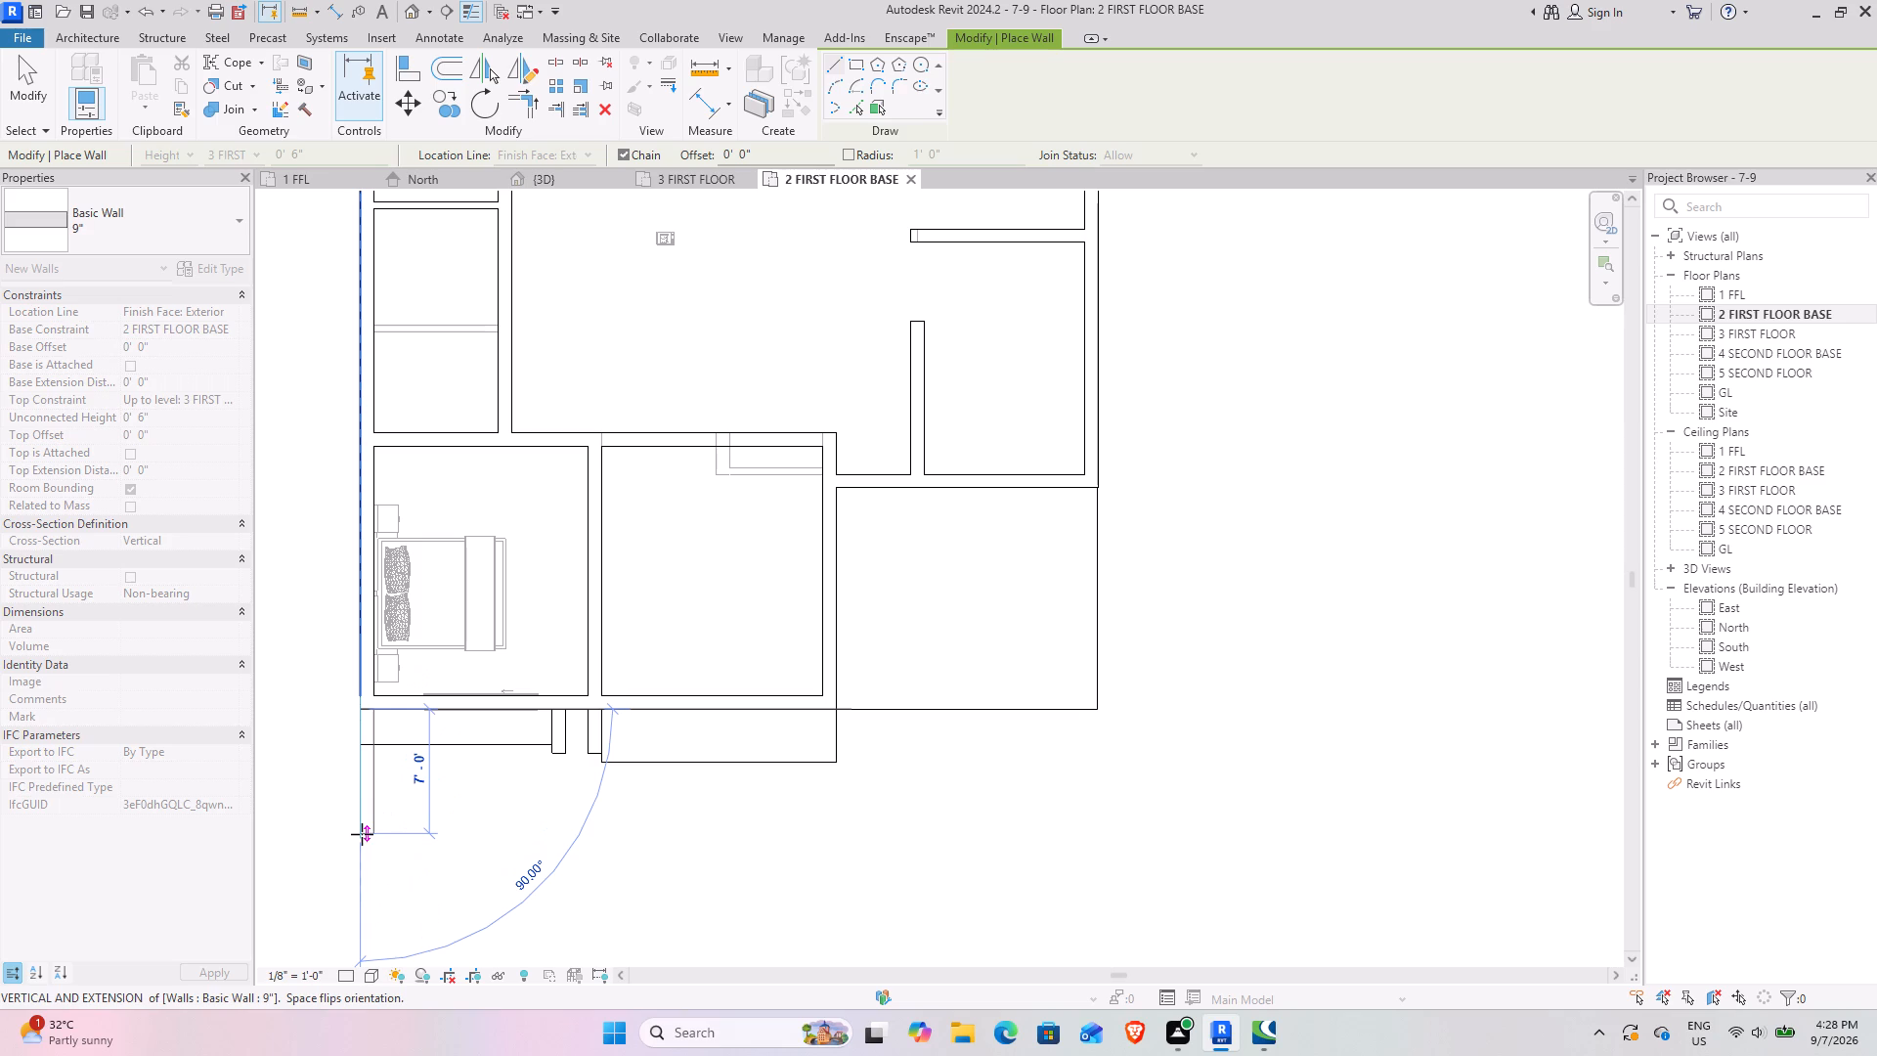
key("3")
type("'6")
key("Return")
key("Escape")
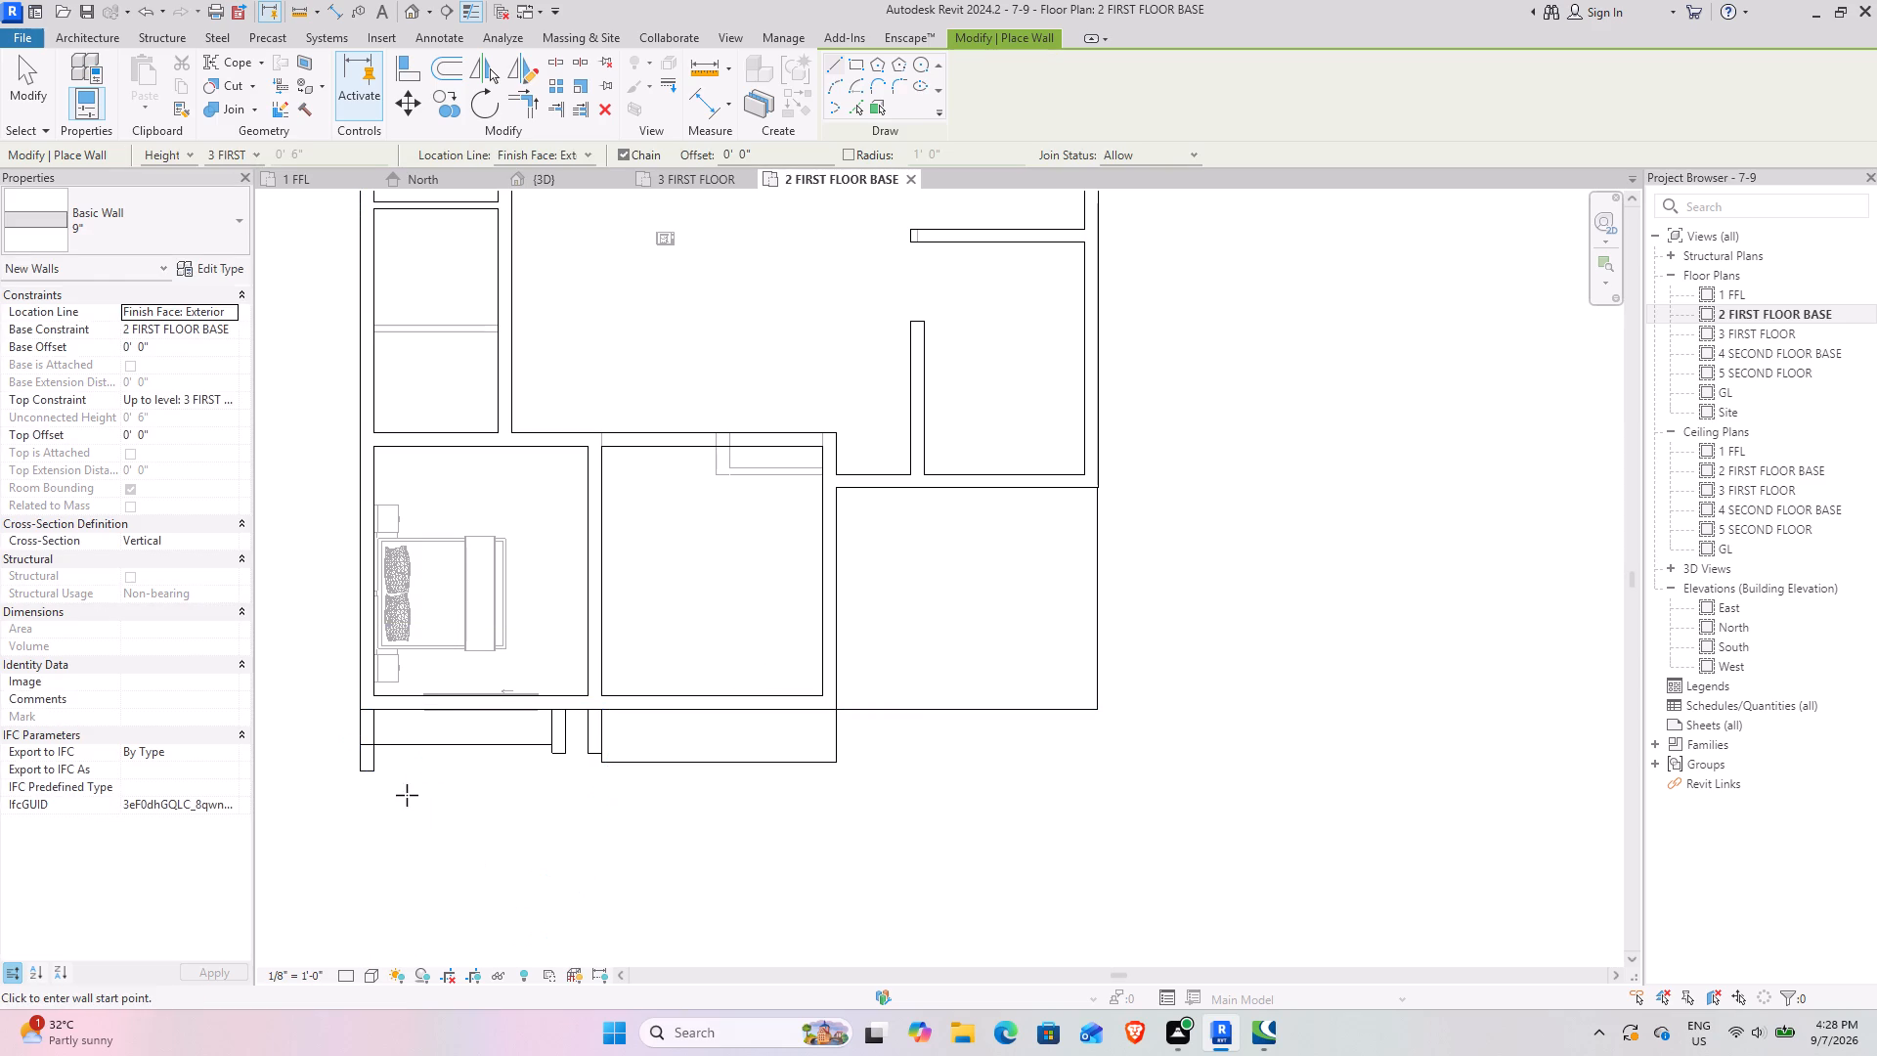
key("Escape")
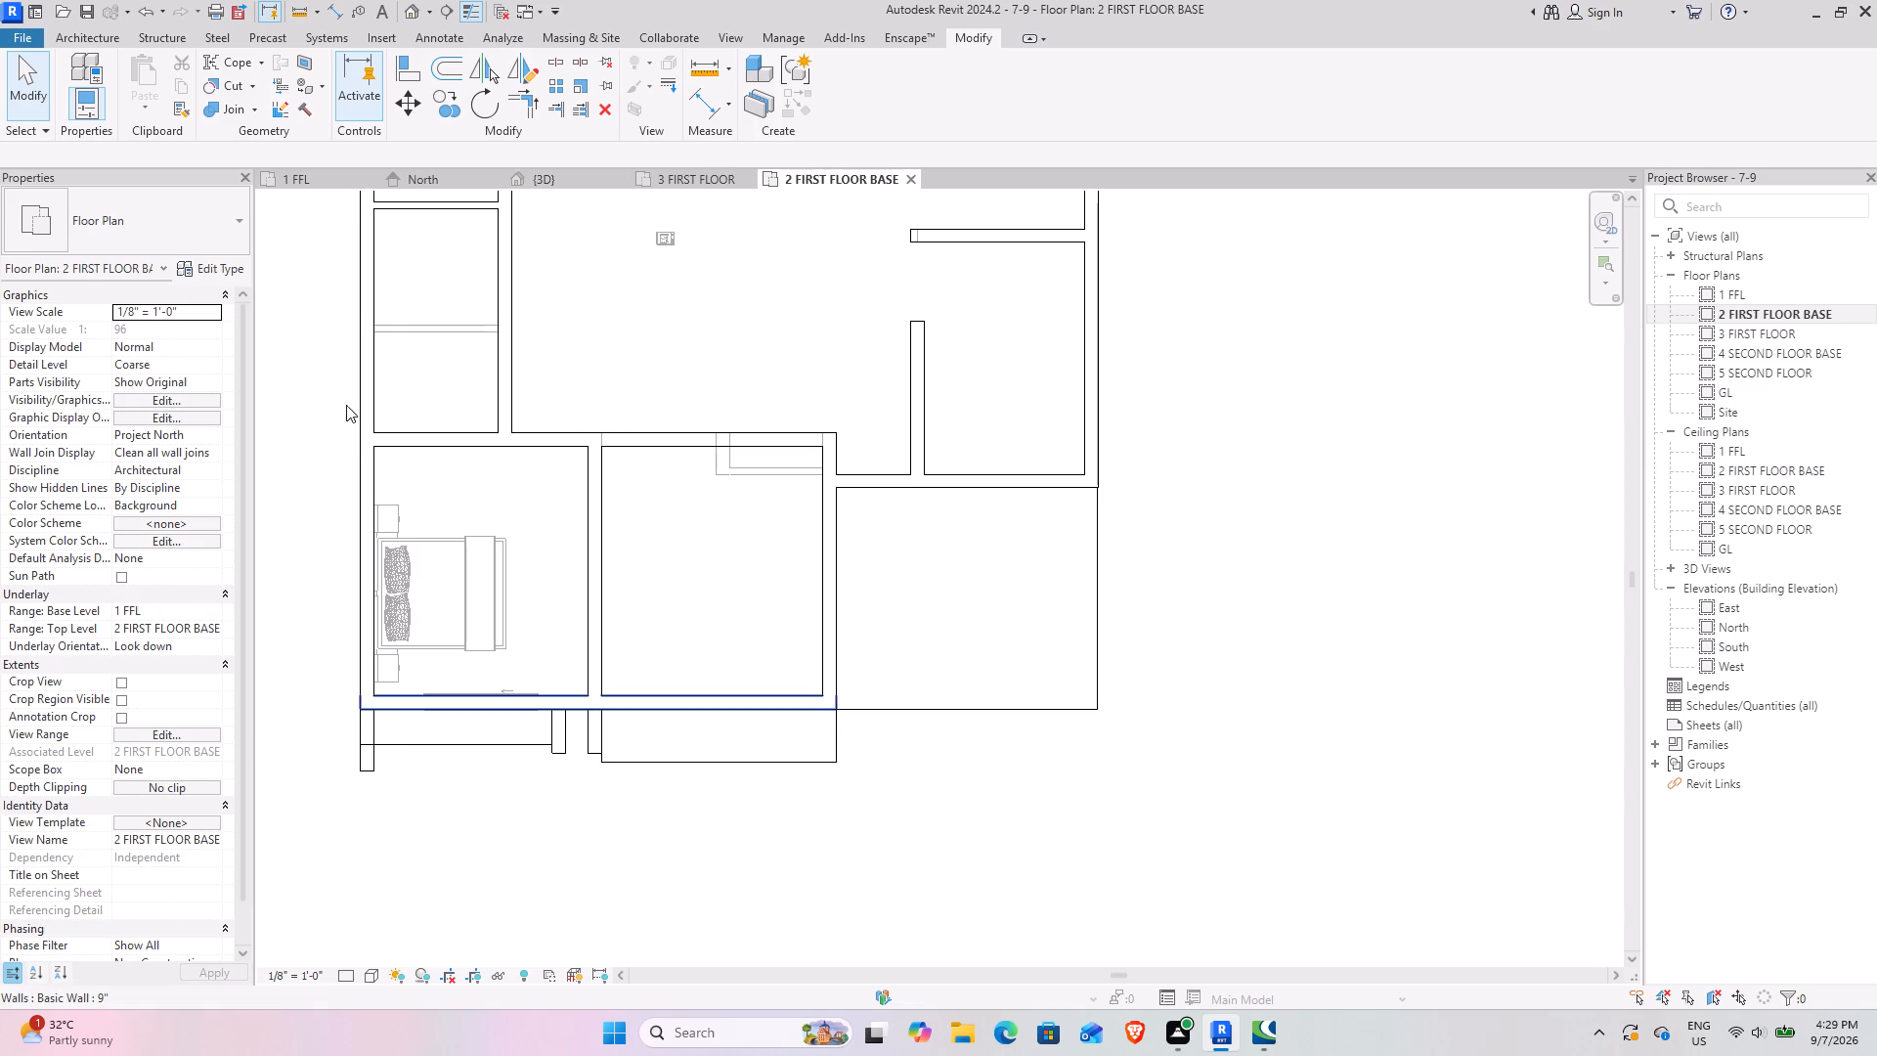
Edit the ROOF floor's boundary, sketching lines across the new wall's rear end and along its inner face to the slab's front edge.
left_click(502, 754)
scroll(538, 634, "up", 2)
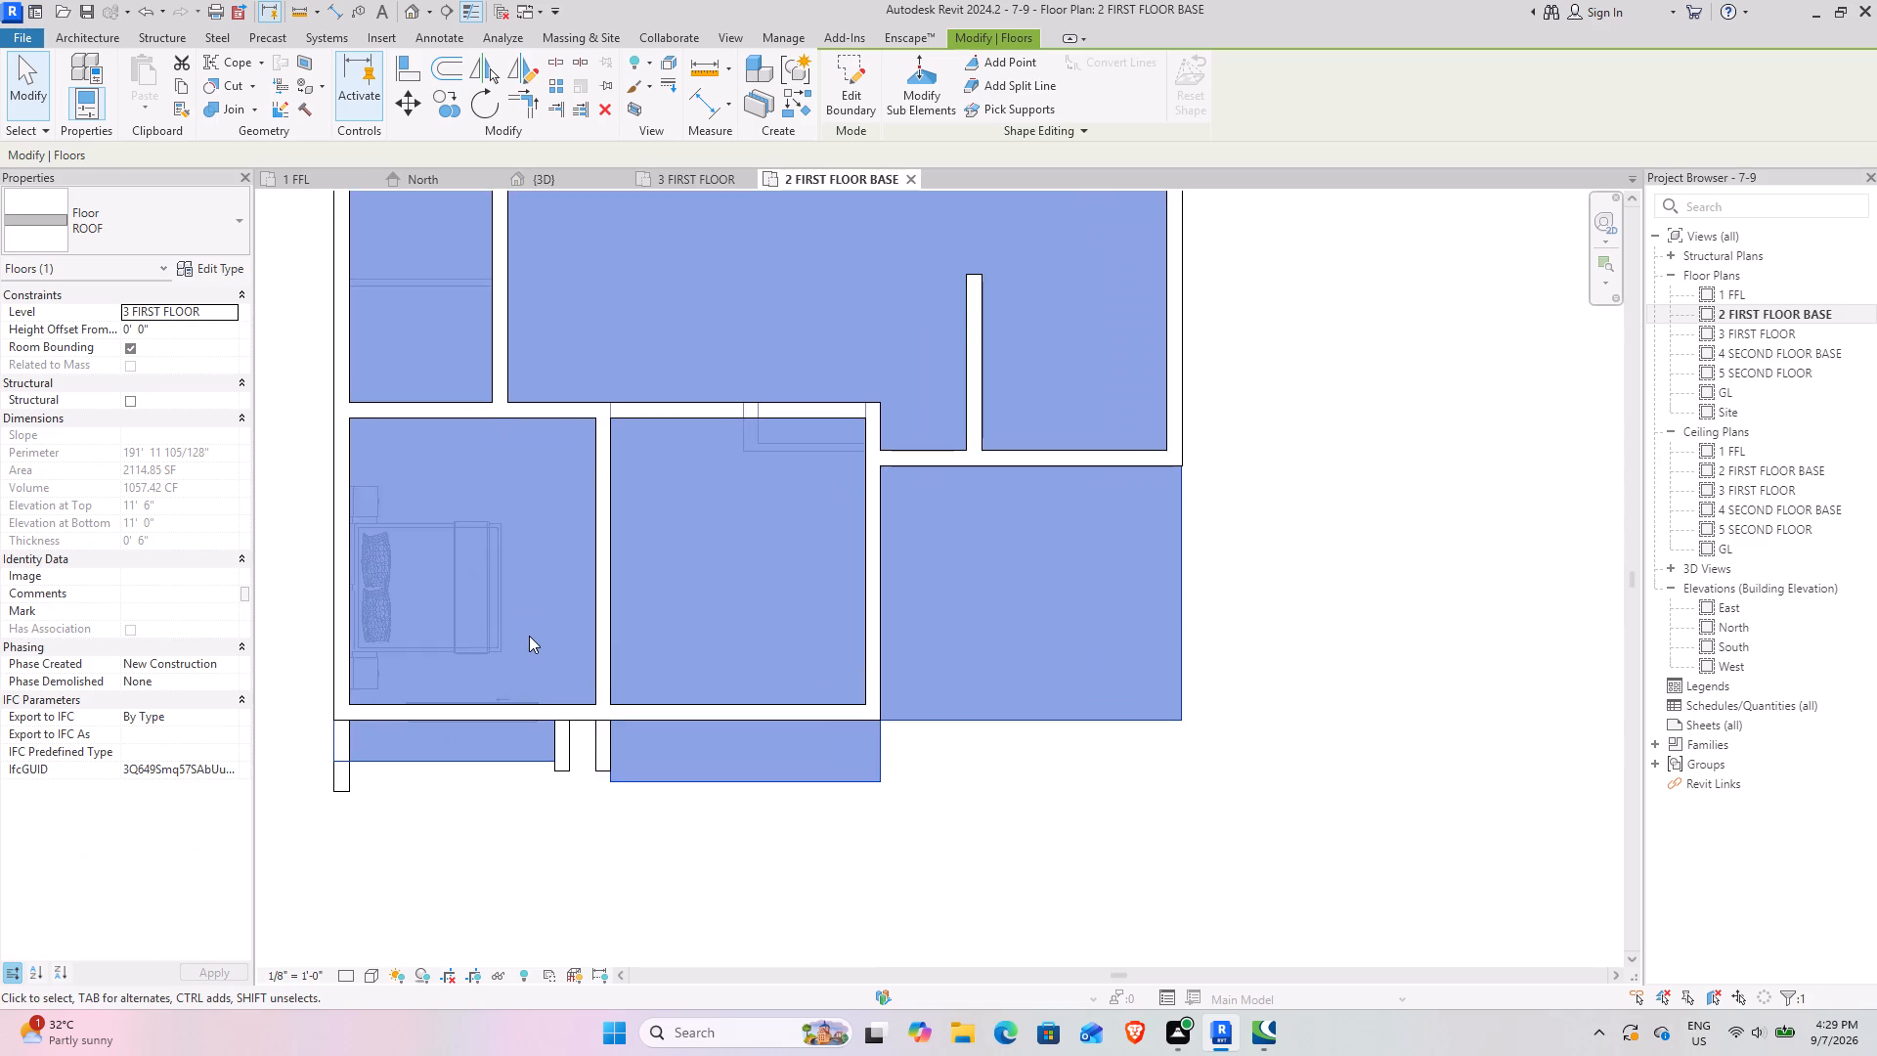
middle_click_drag(530, 636, 733, 597)
left_click(866, 87)
scroll(535, 687, "up", 4)
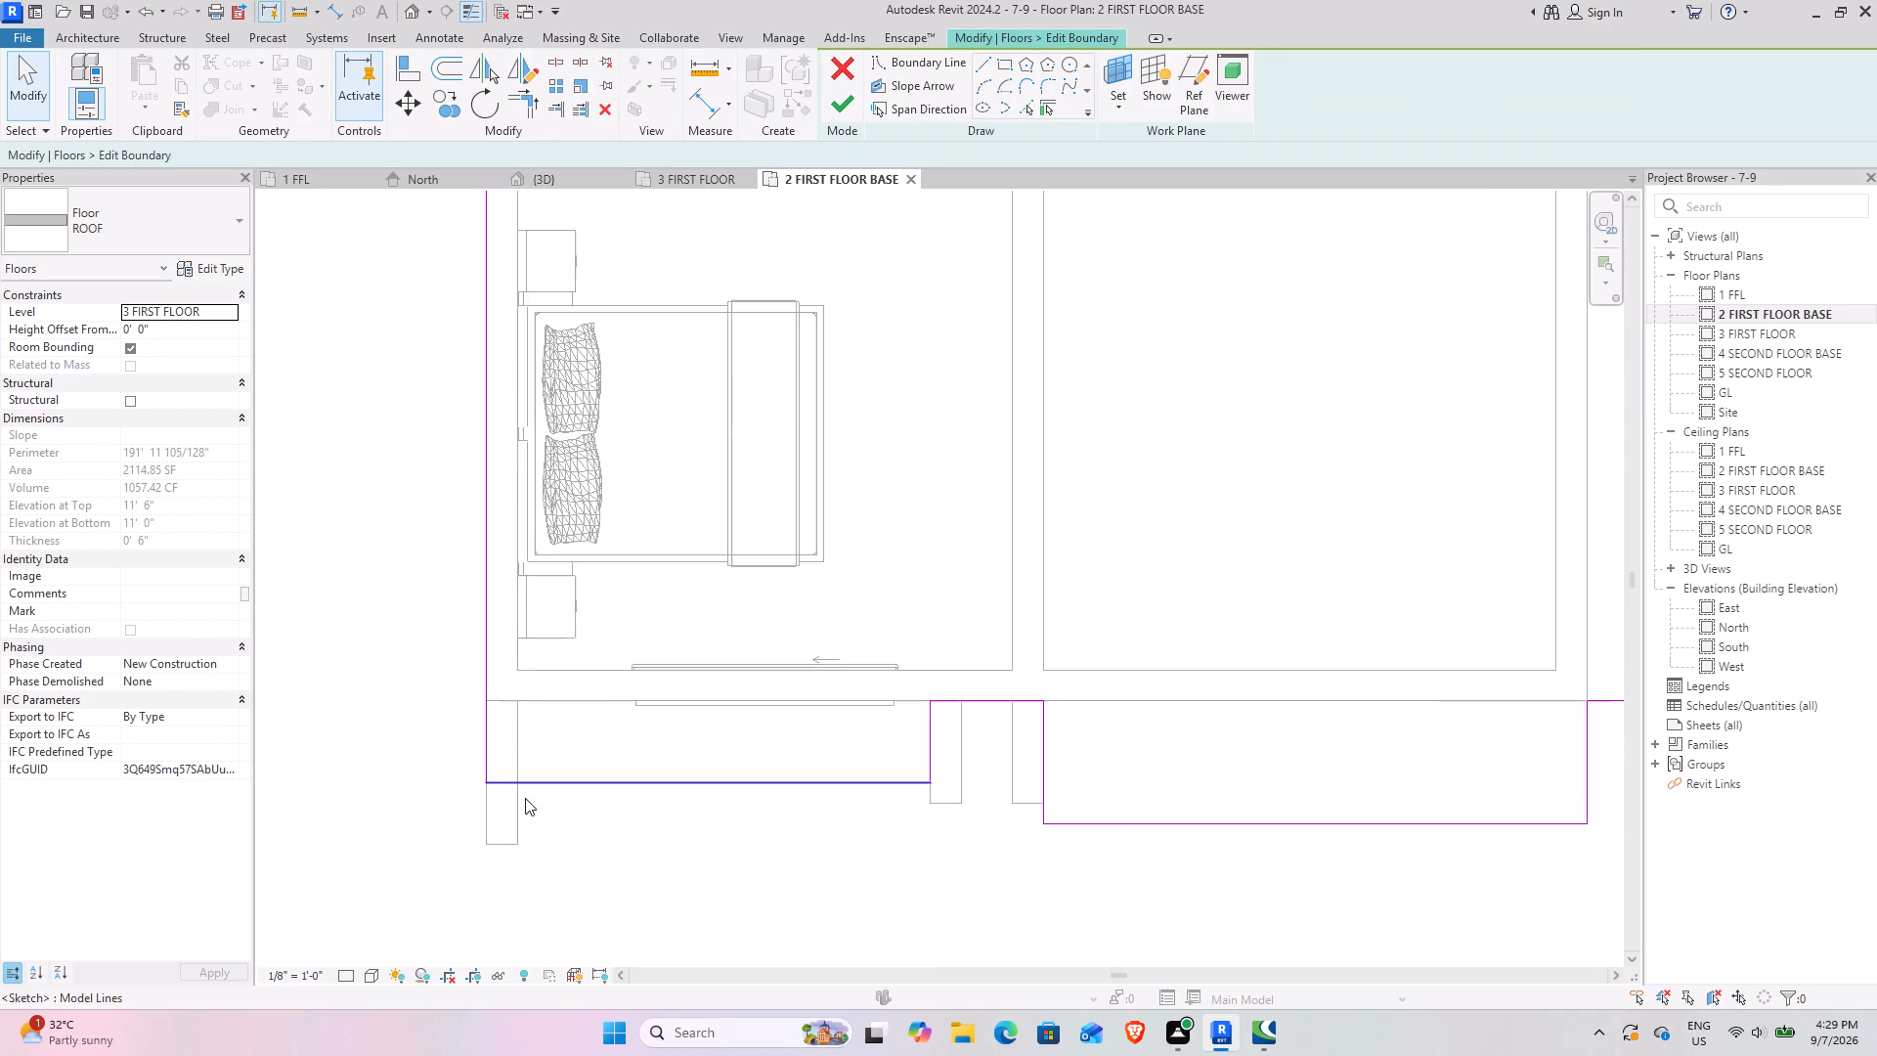
scroll(525, 798, "up", 2)
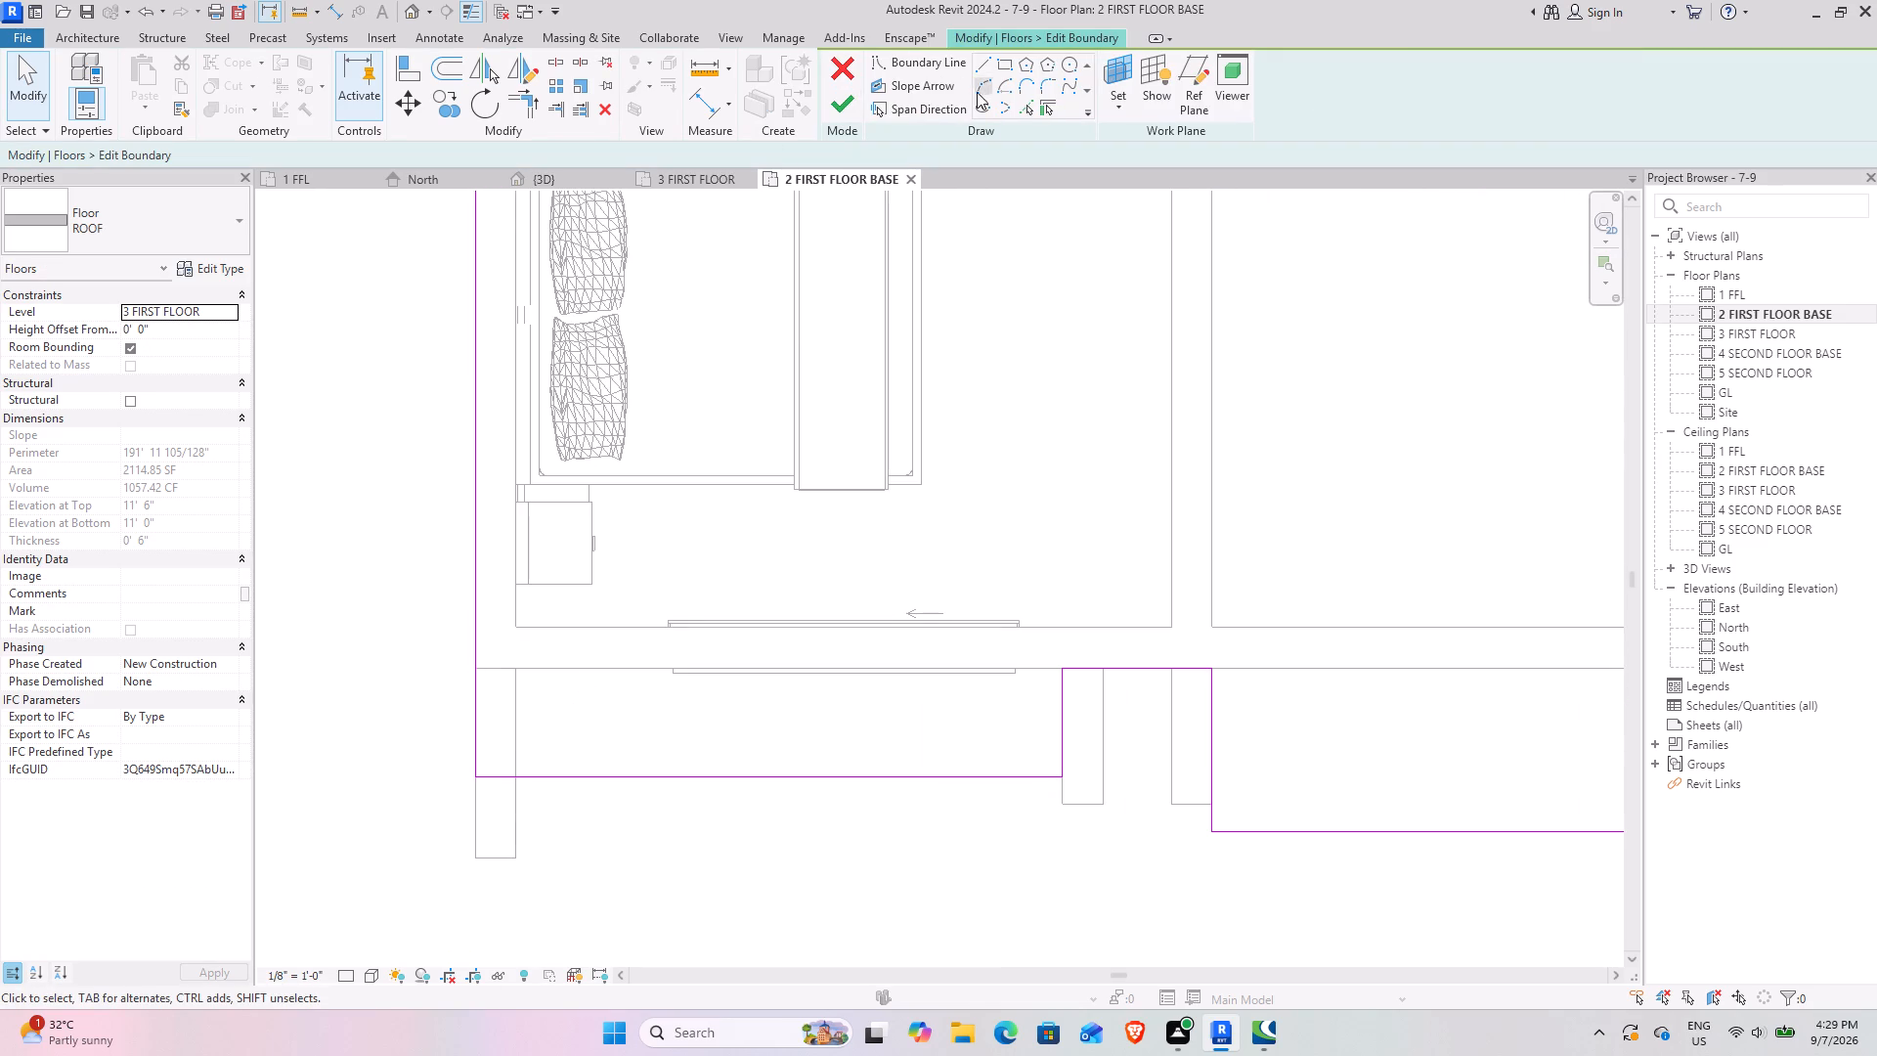
left_click(990, 59)
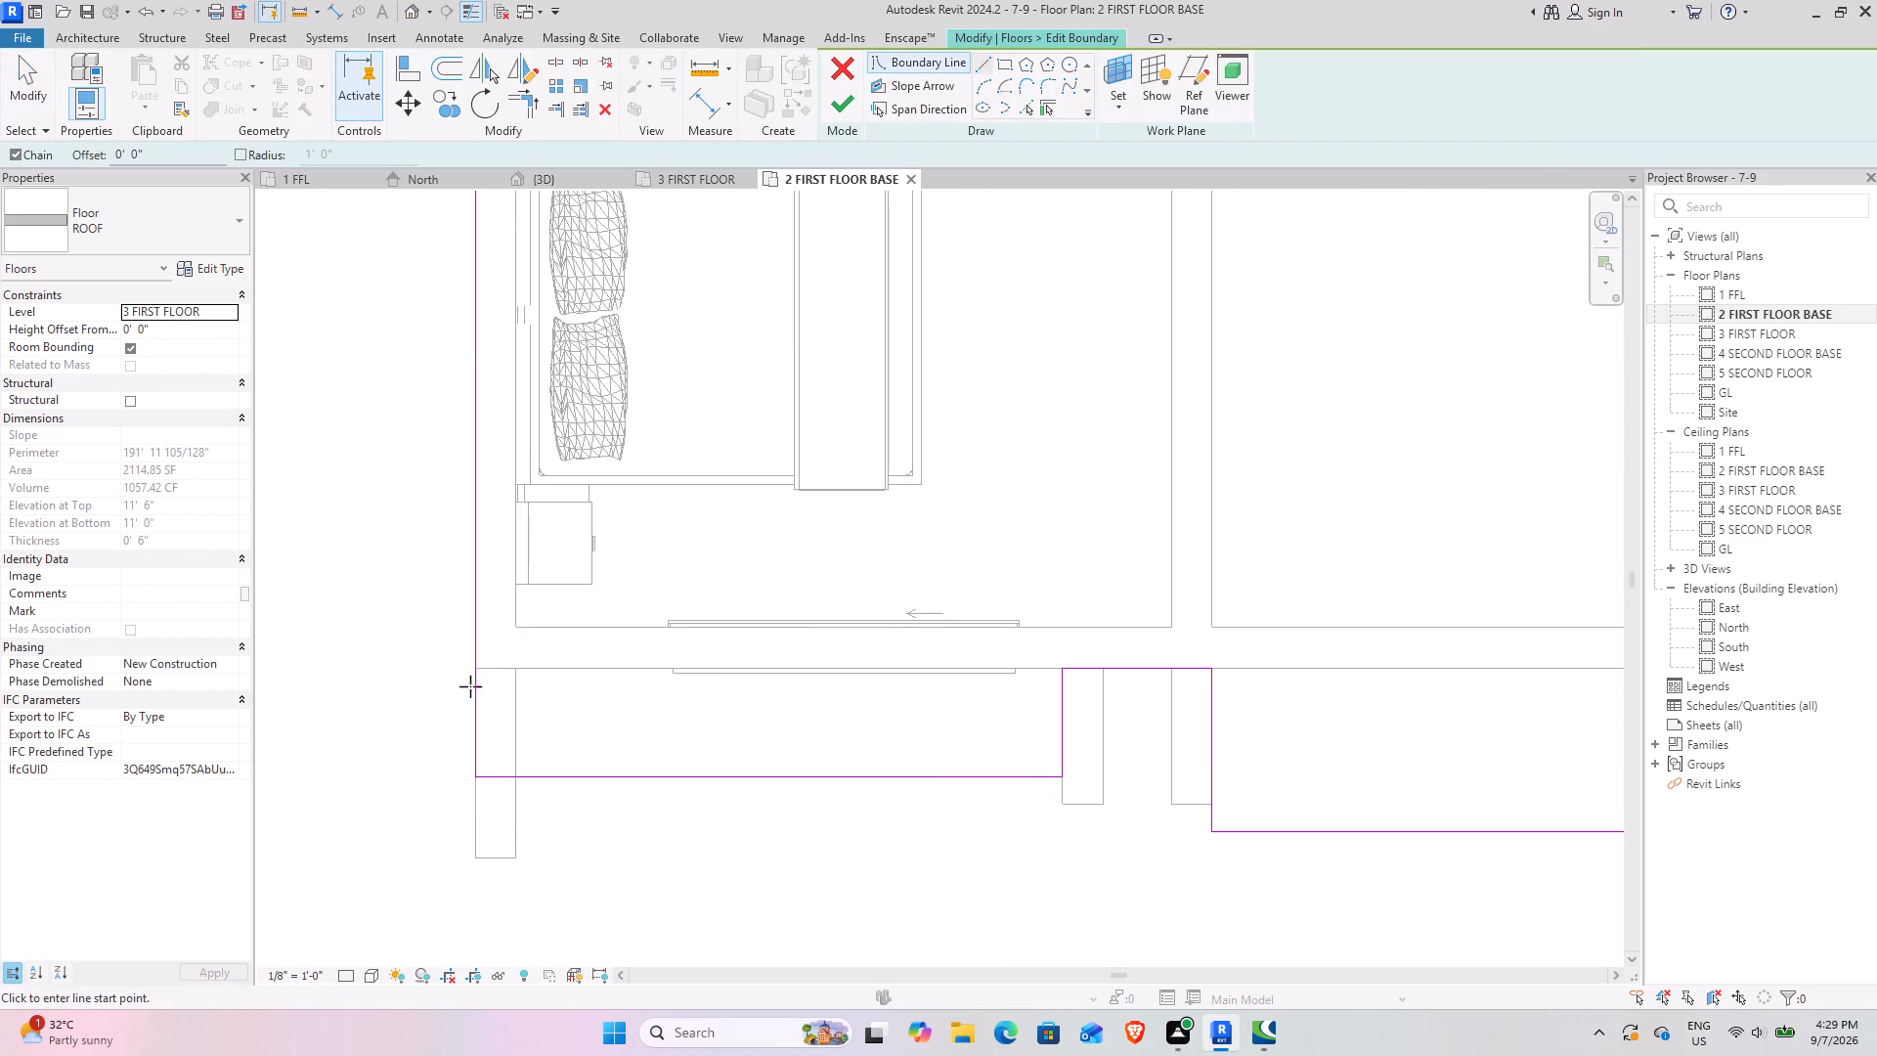
left_click(478, 675)
left_click(514, 670)
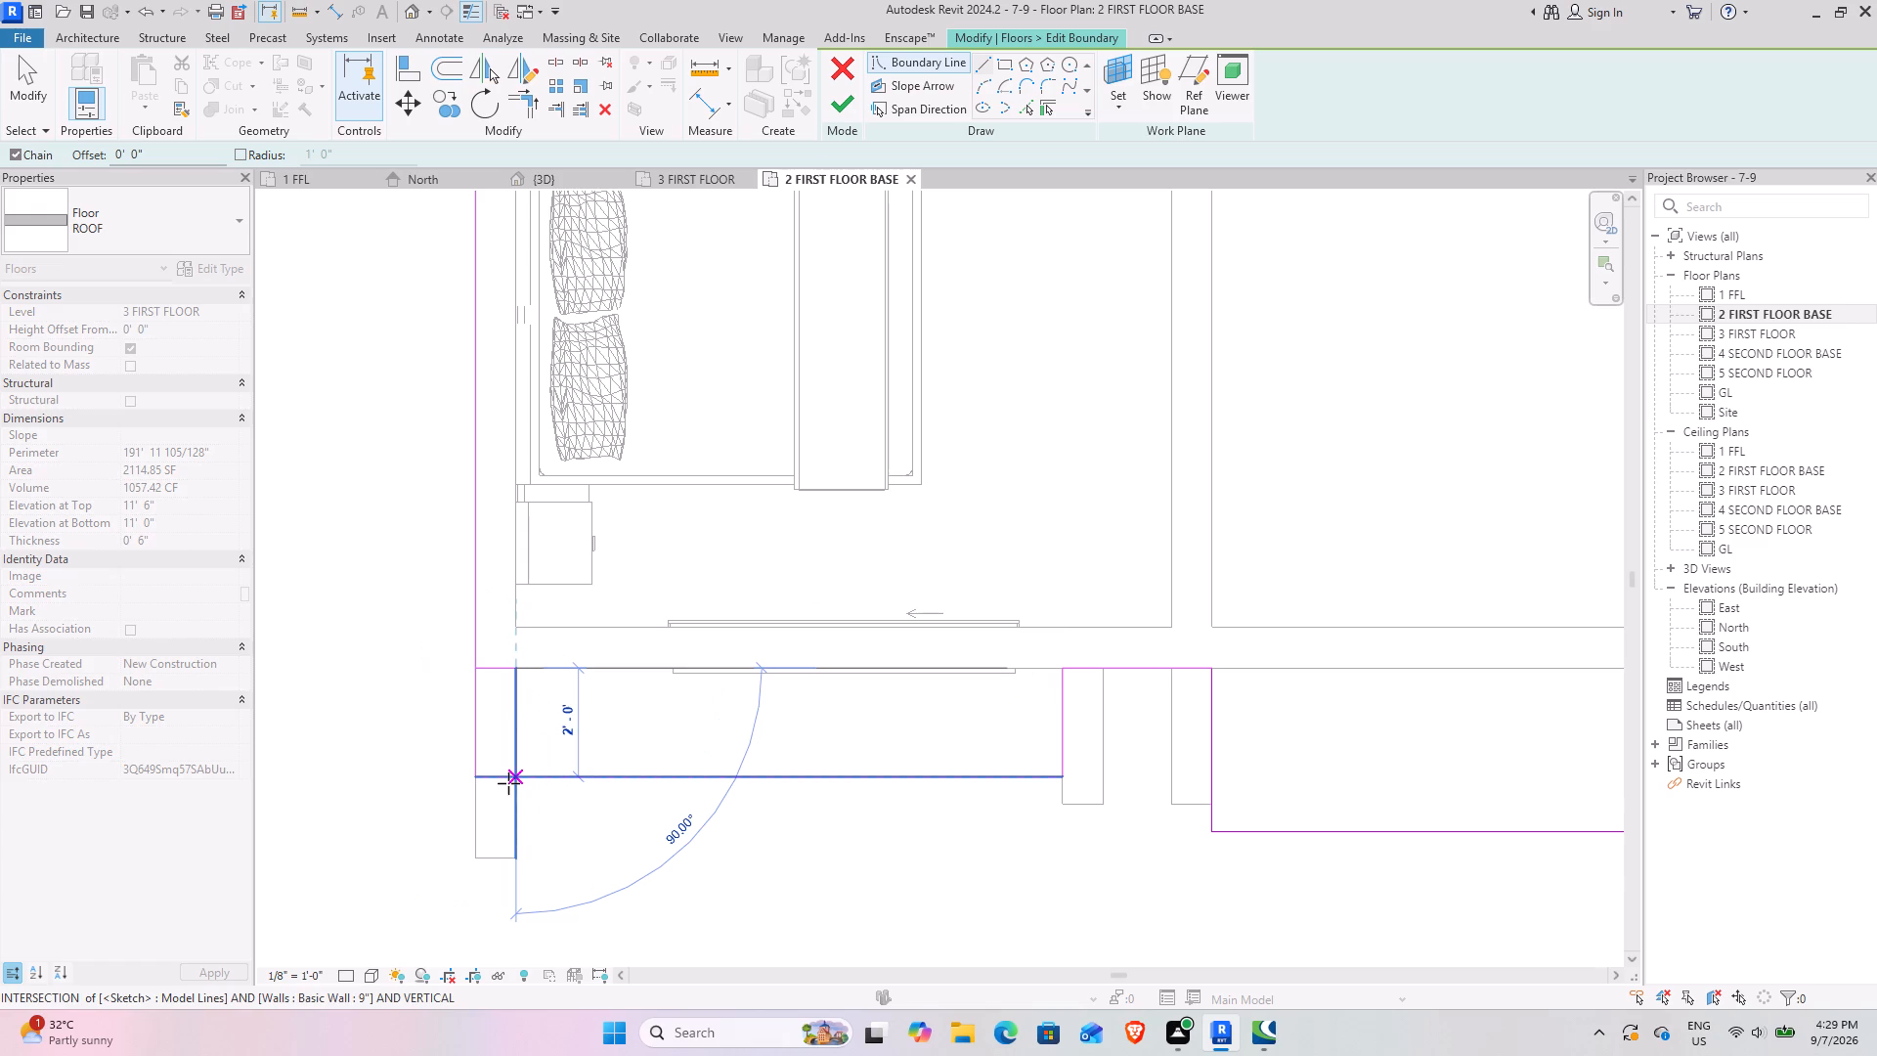
left_click(513, 781)
key("Escape")
key("Escape")
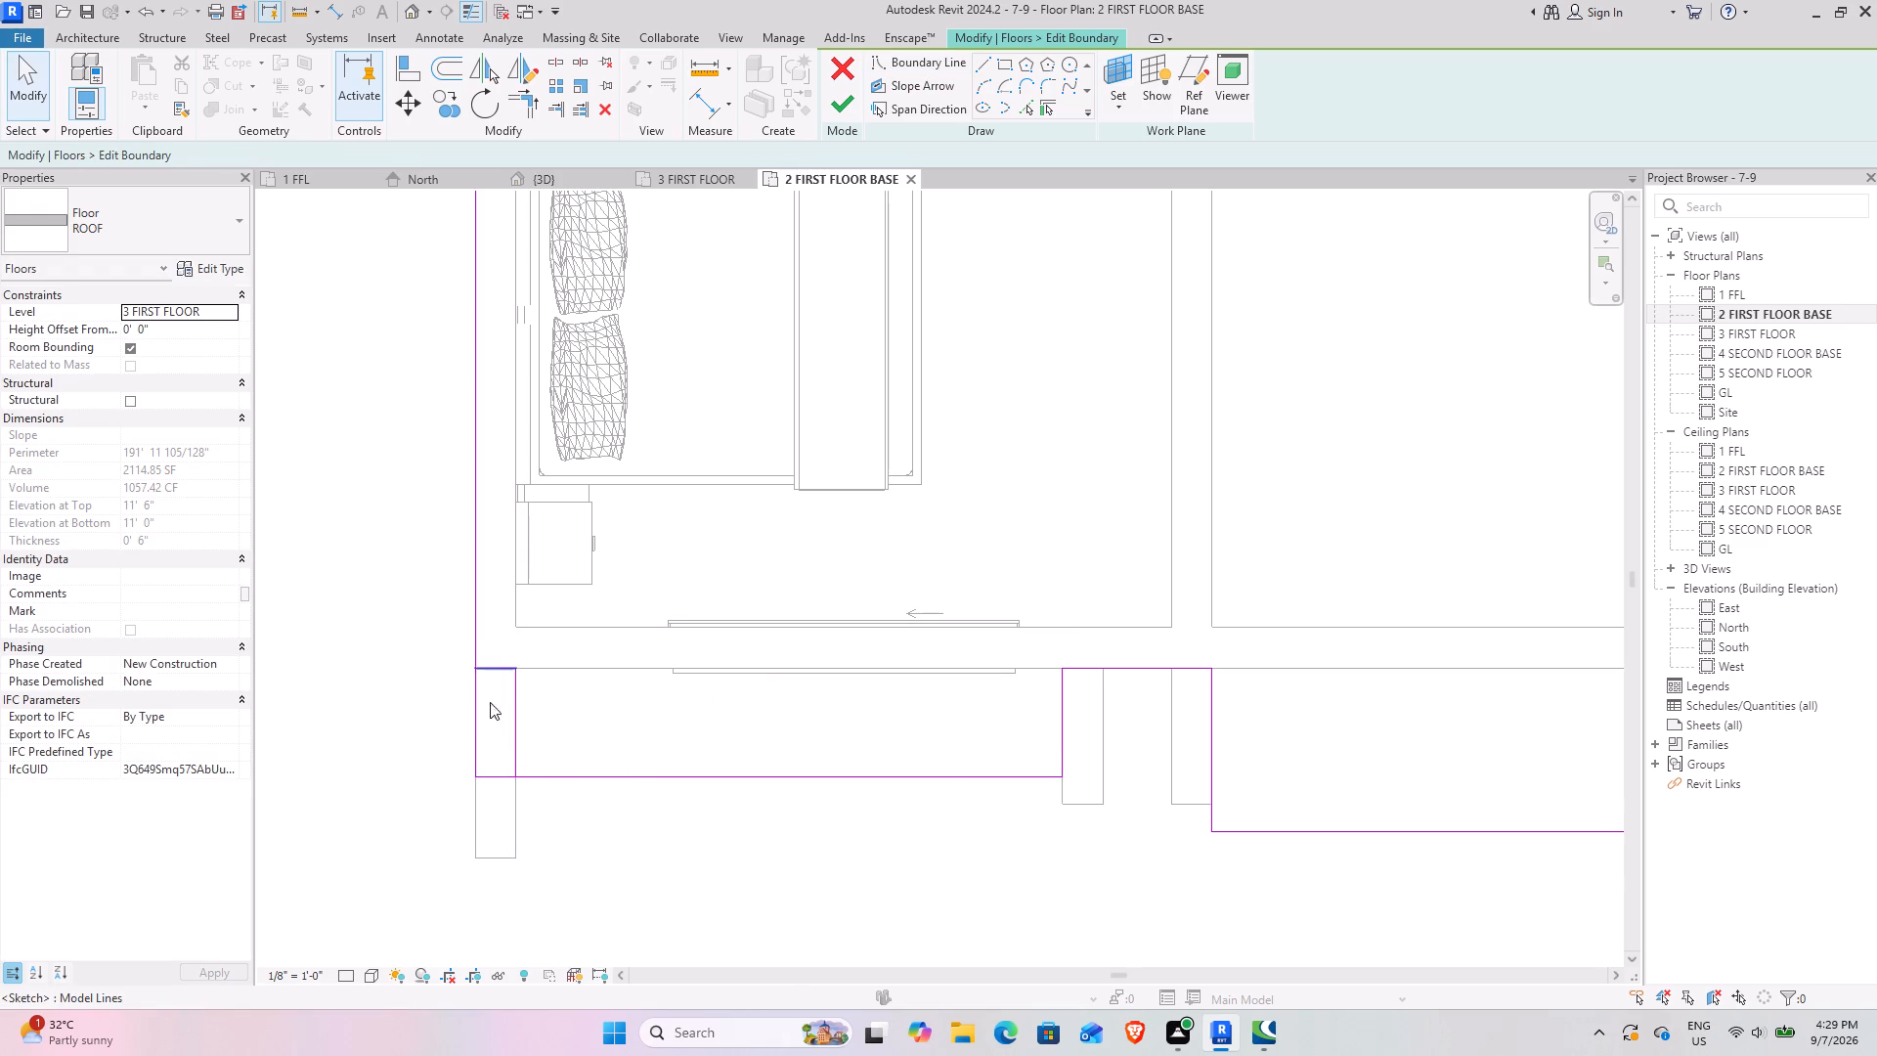
Delete the boundary line on the new wall's outer face, trim the front edge to its inner face, and finish without attaching walls.
left_click(474, 726)
left_click(613, 113)
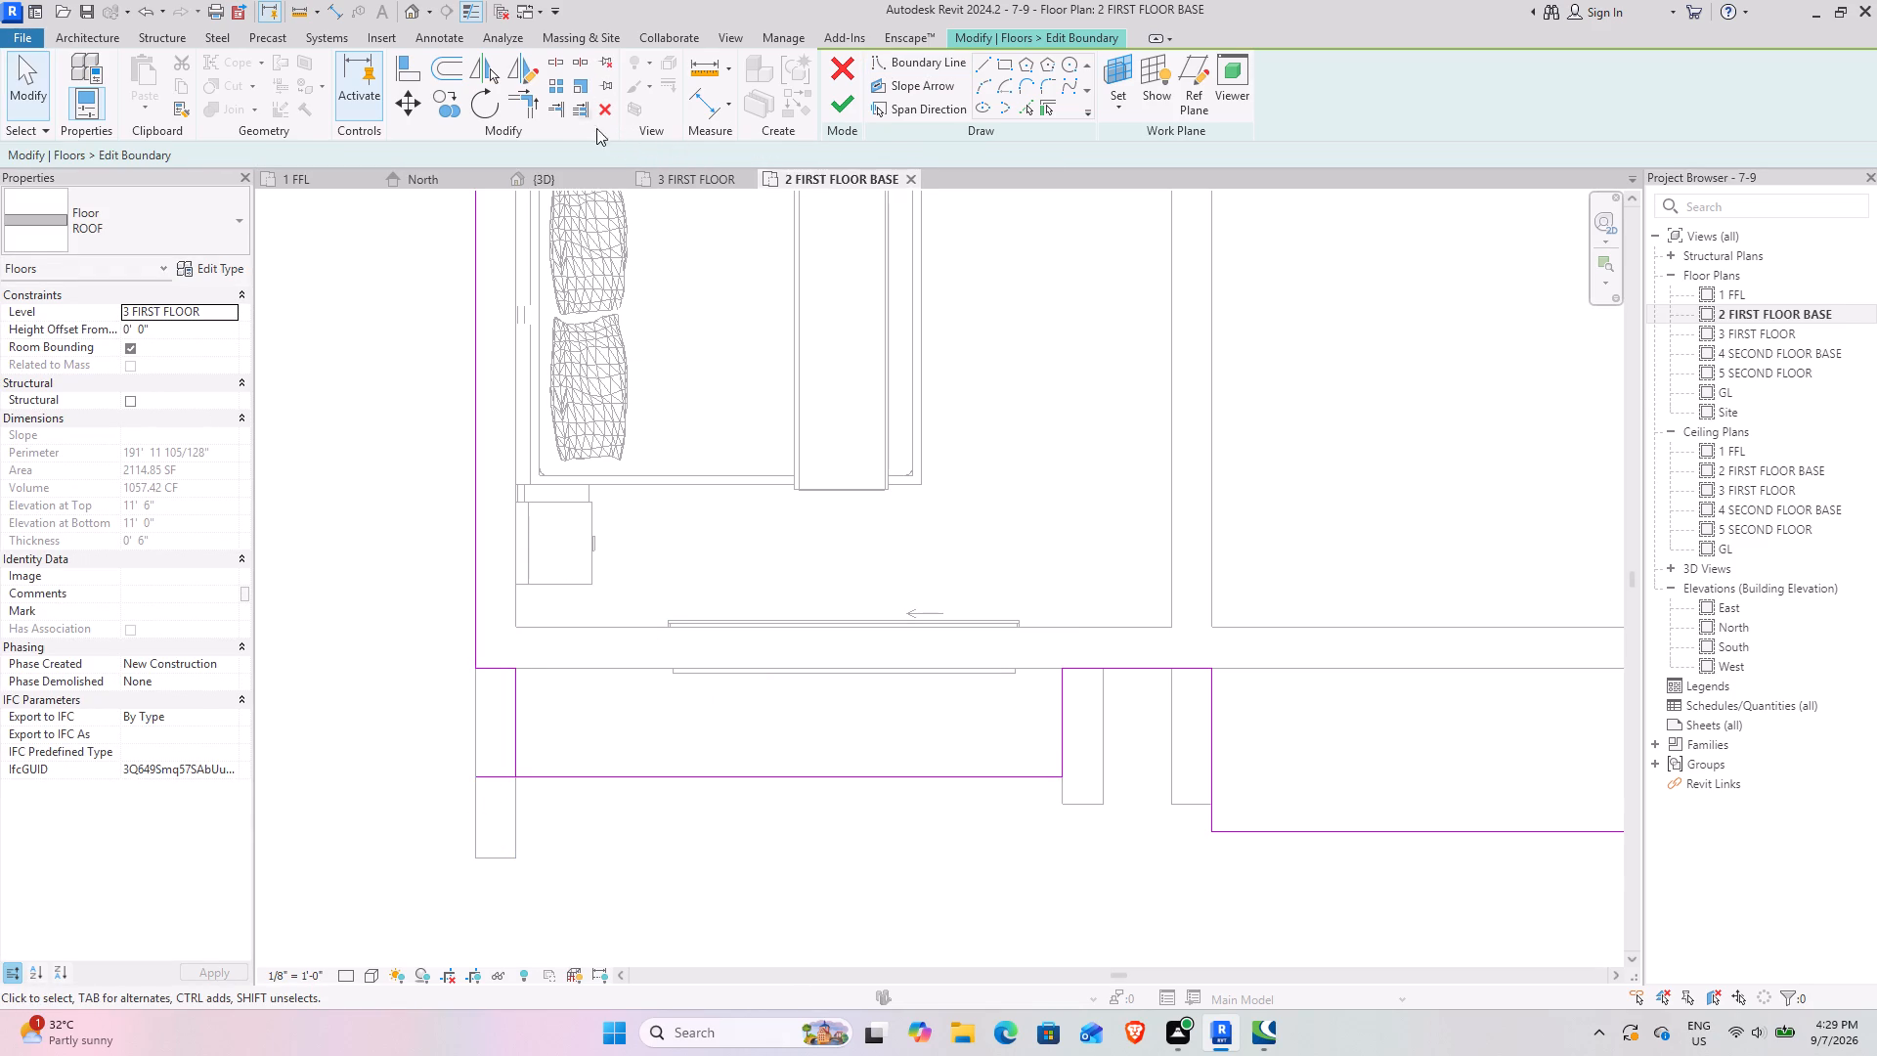
left_click(528, 113)
left_click(516, 747)
left_click(533, 781)
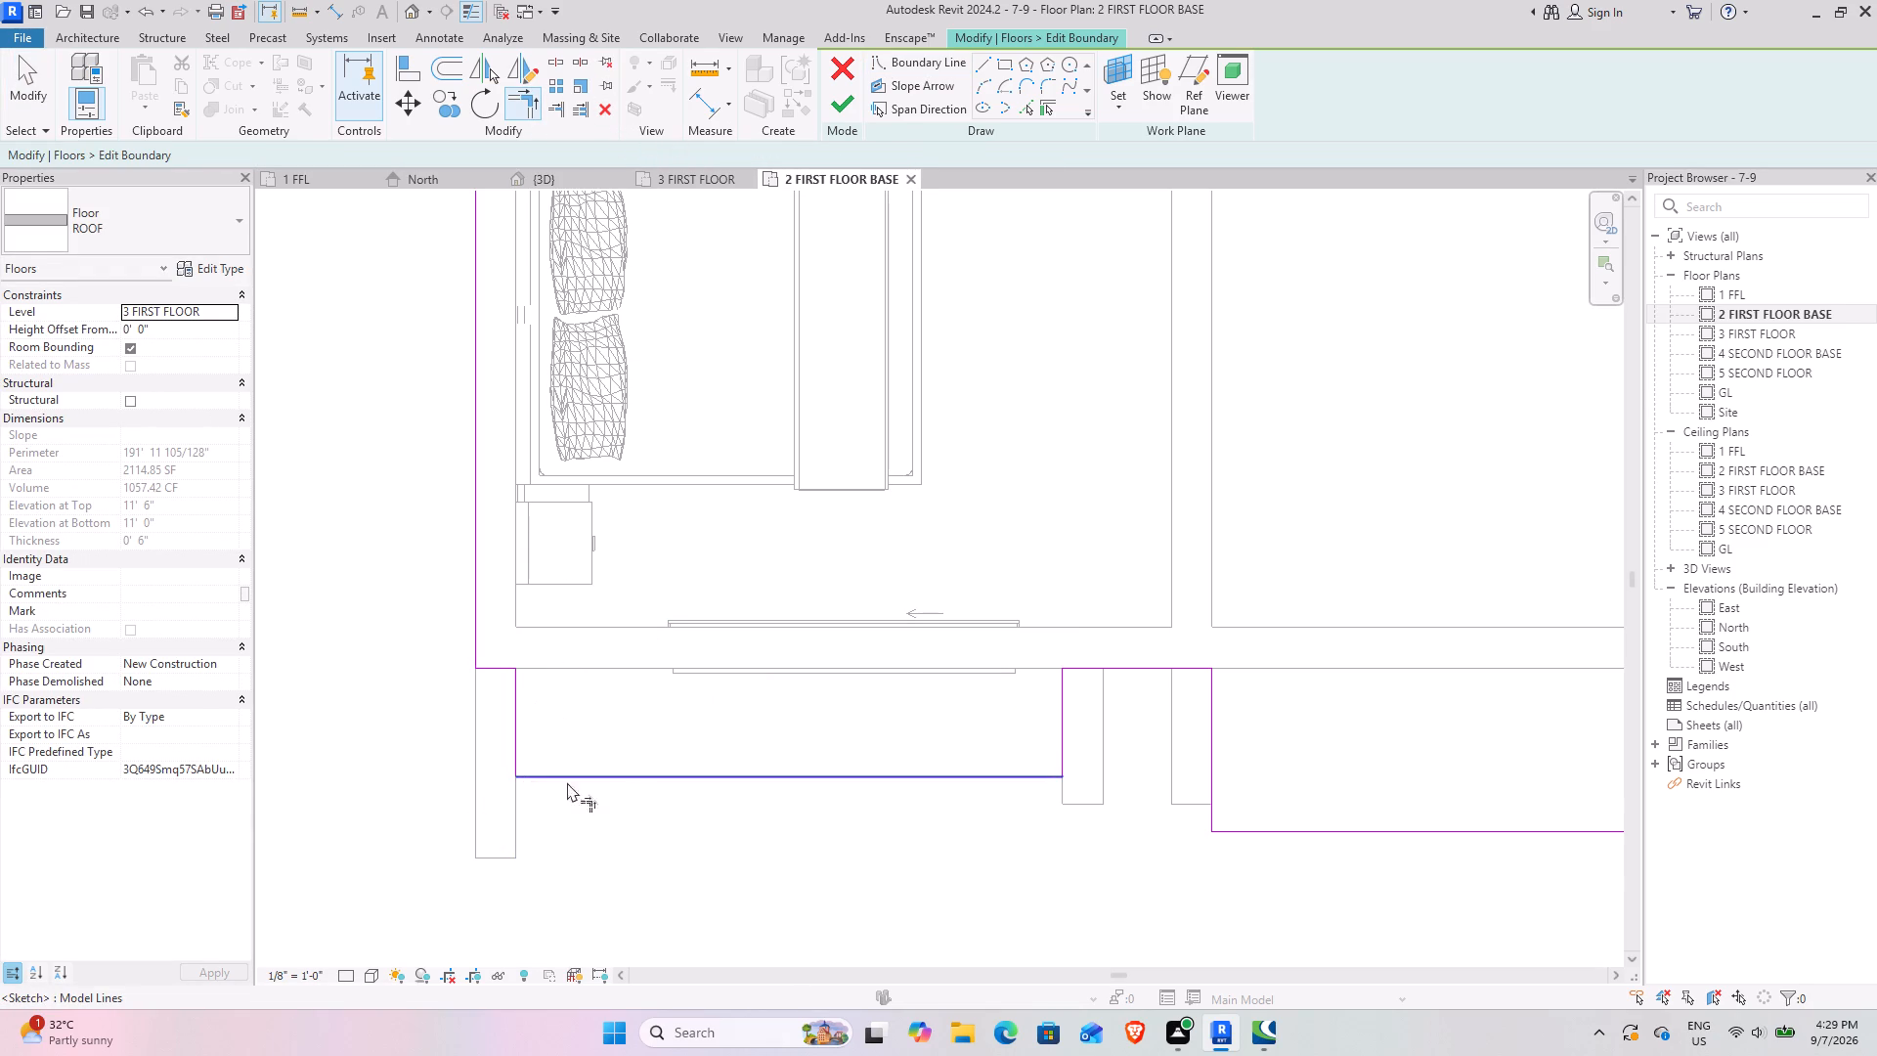
key("Escape")
scroll(502, 742, "down", 4)
middle_click_drag(647, 771, 635, 734)
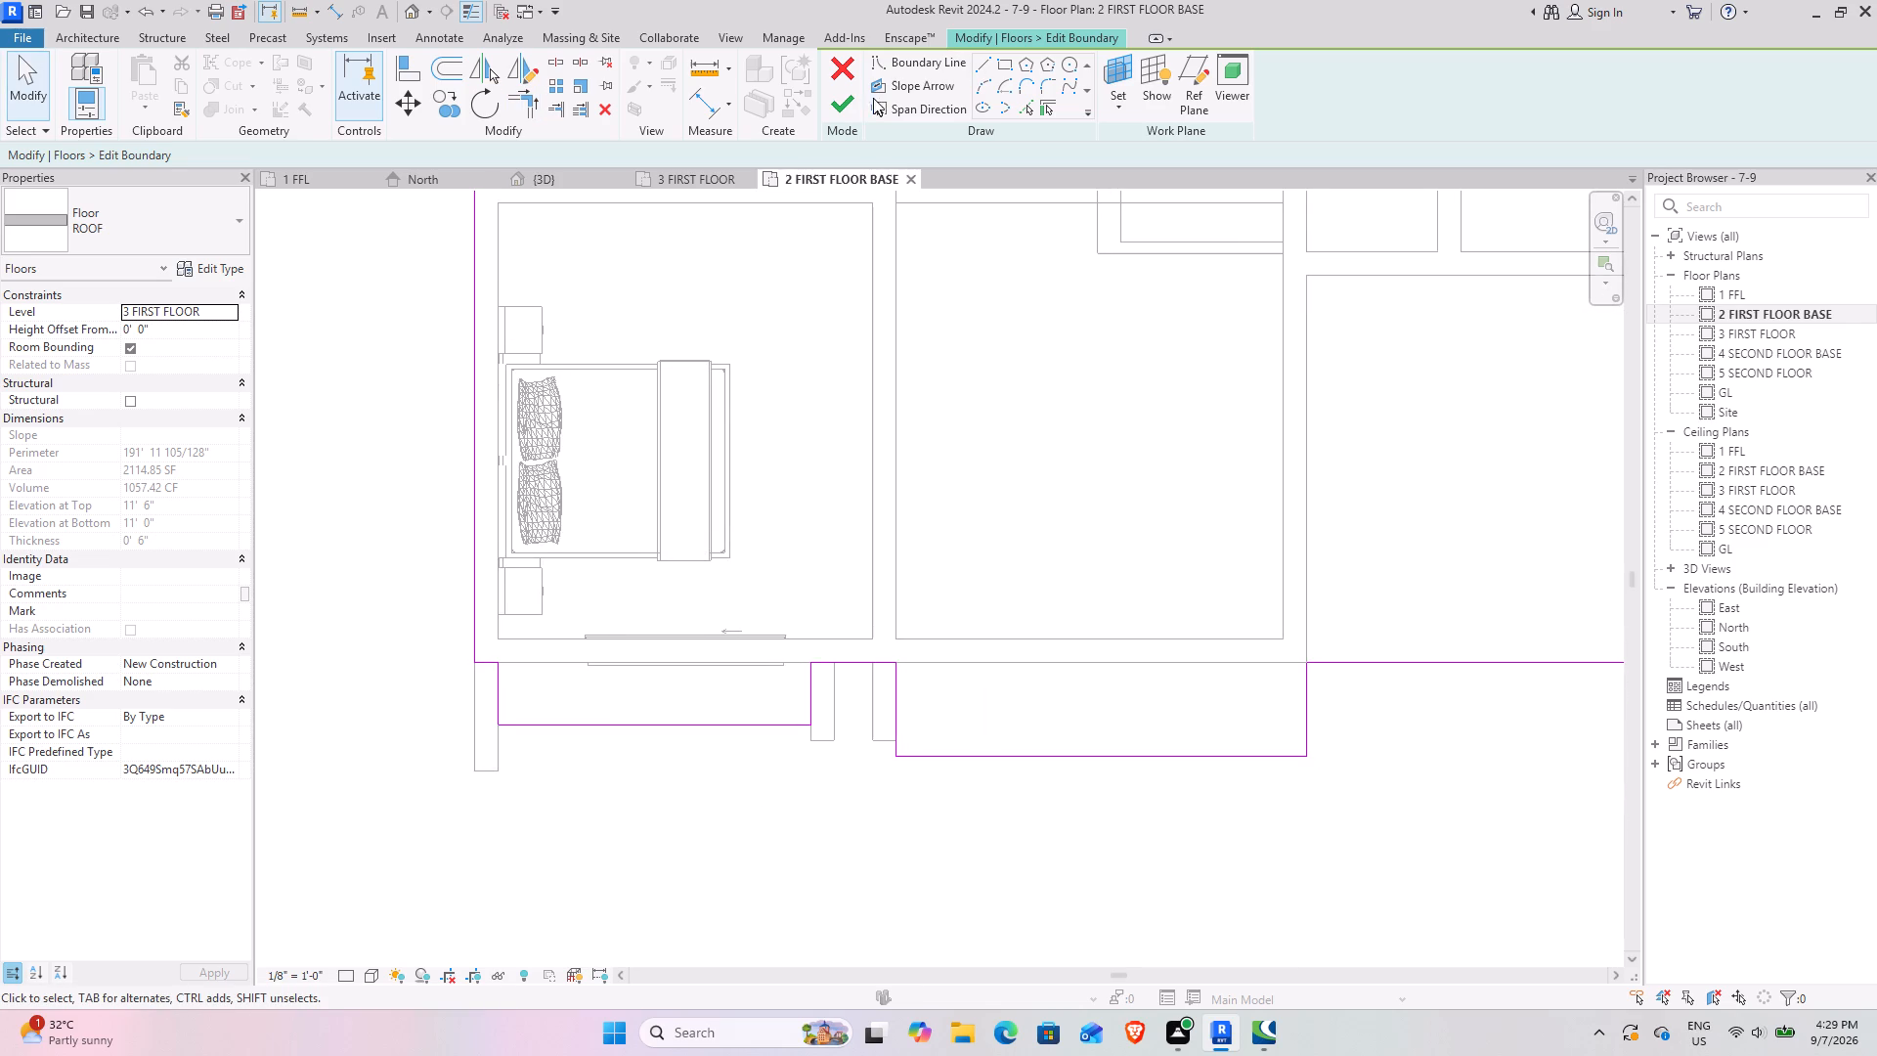
left_click(840, 117)
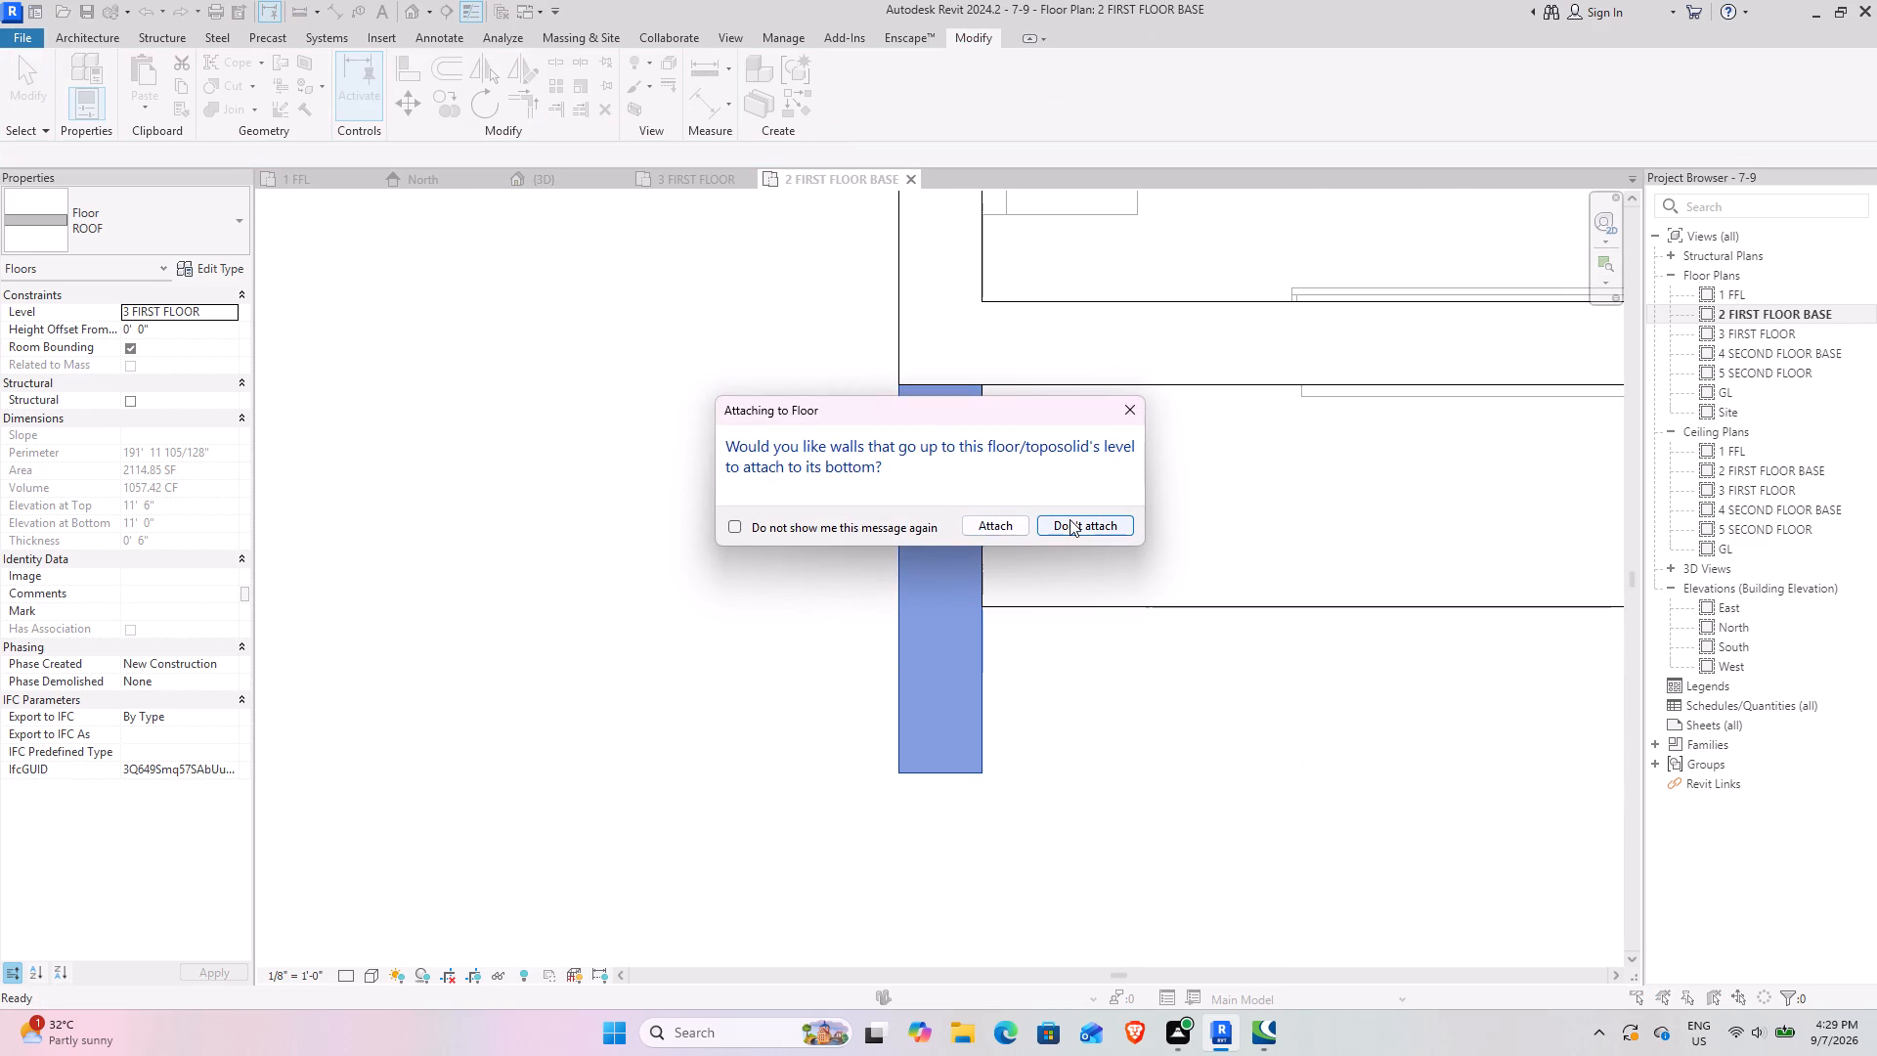
left_click(1069, 519)
Examine the new front projecting wall and the adjusted slab edge around it in the 3D view from several angles.
left_click(677, 176)
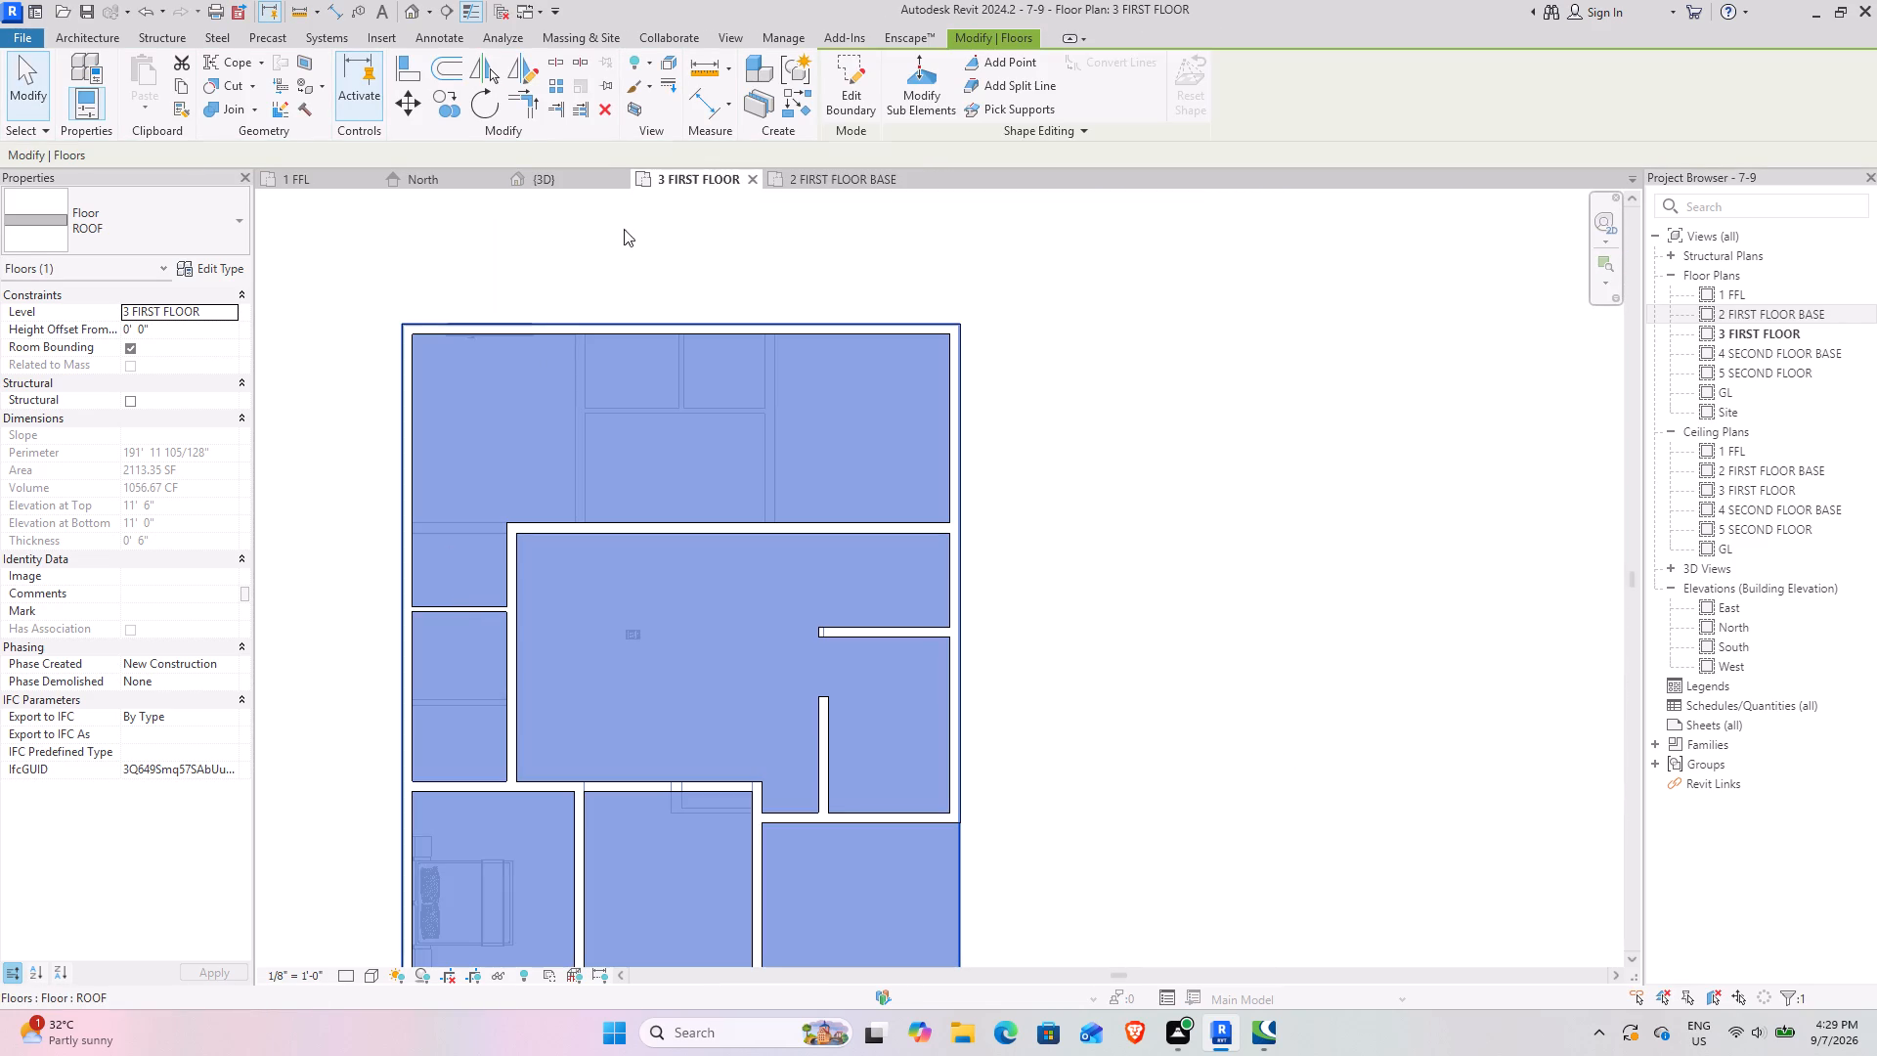
left_click(546, 169)
scroll(595, 730, "down", 3)
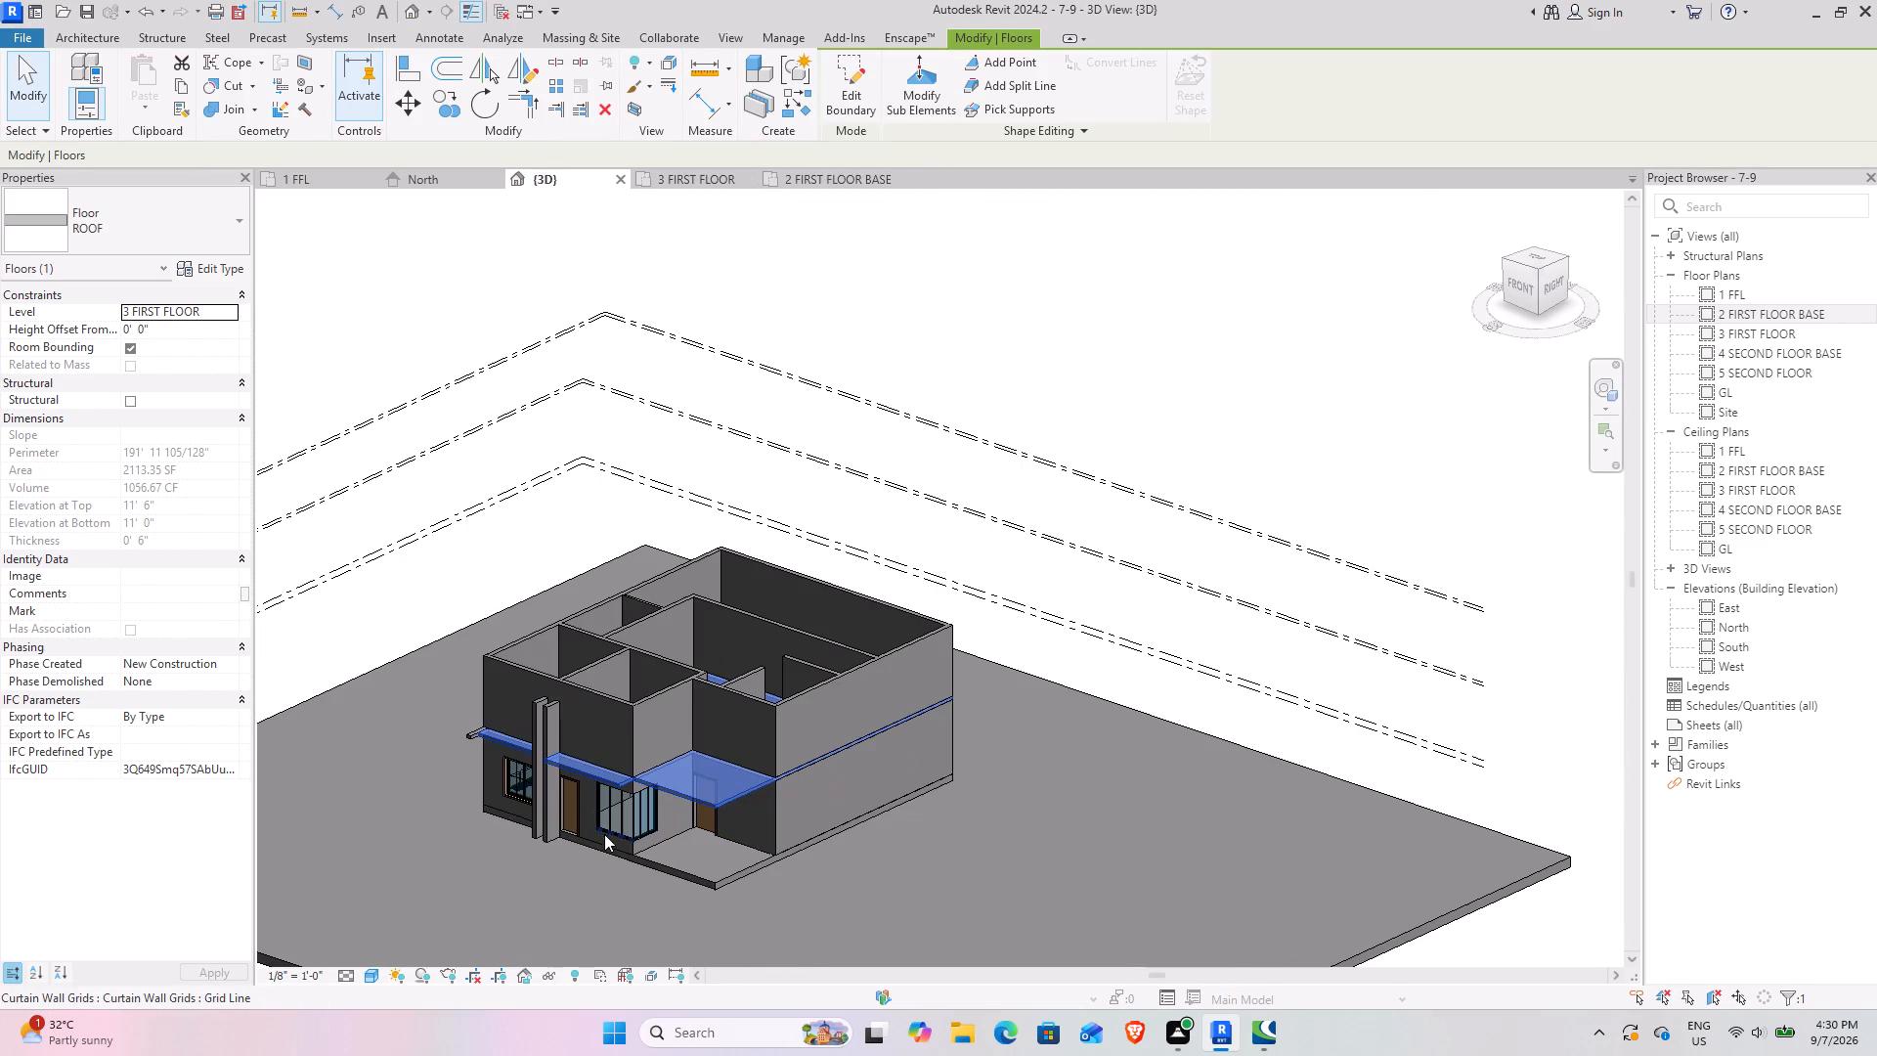
middle_click_drag(557, 809, 670, 944, "shift")
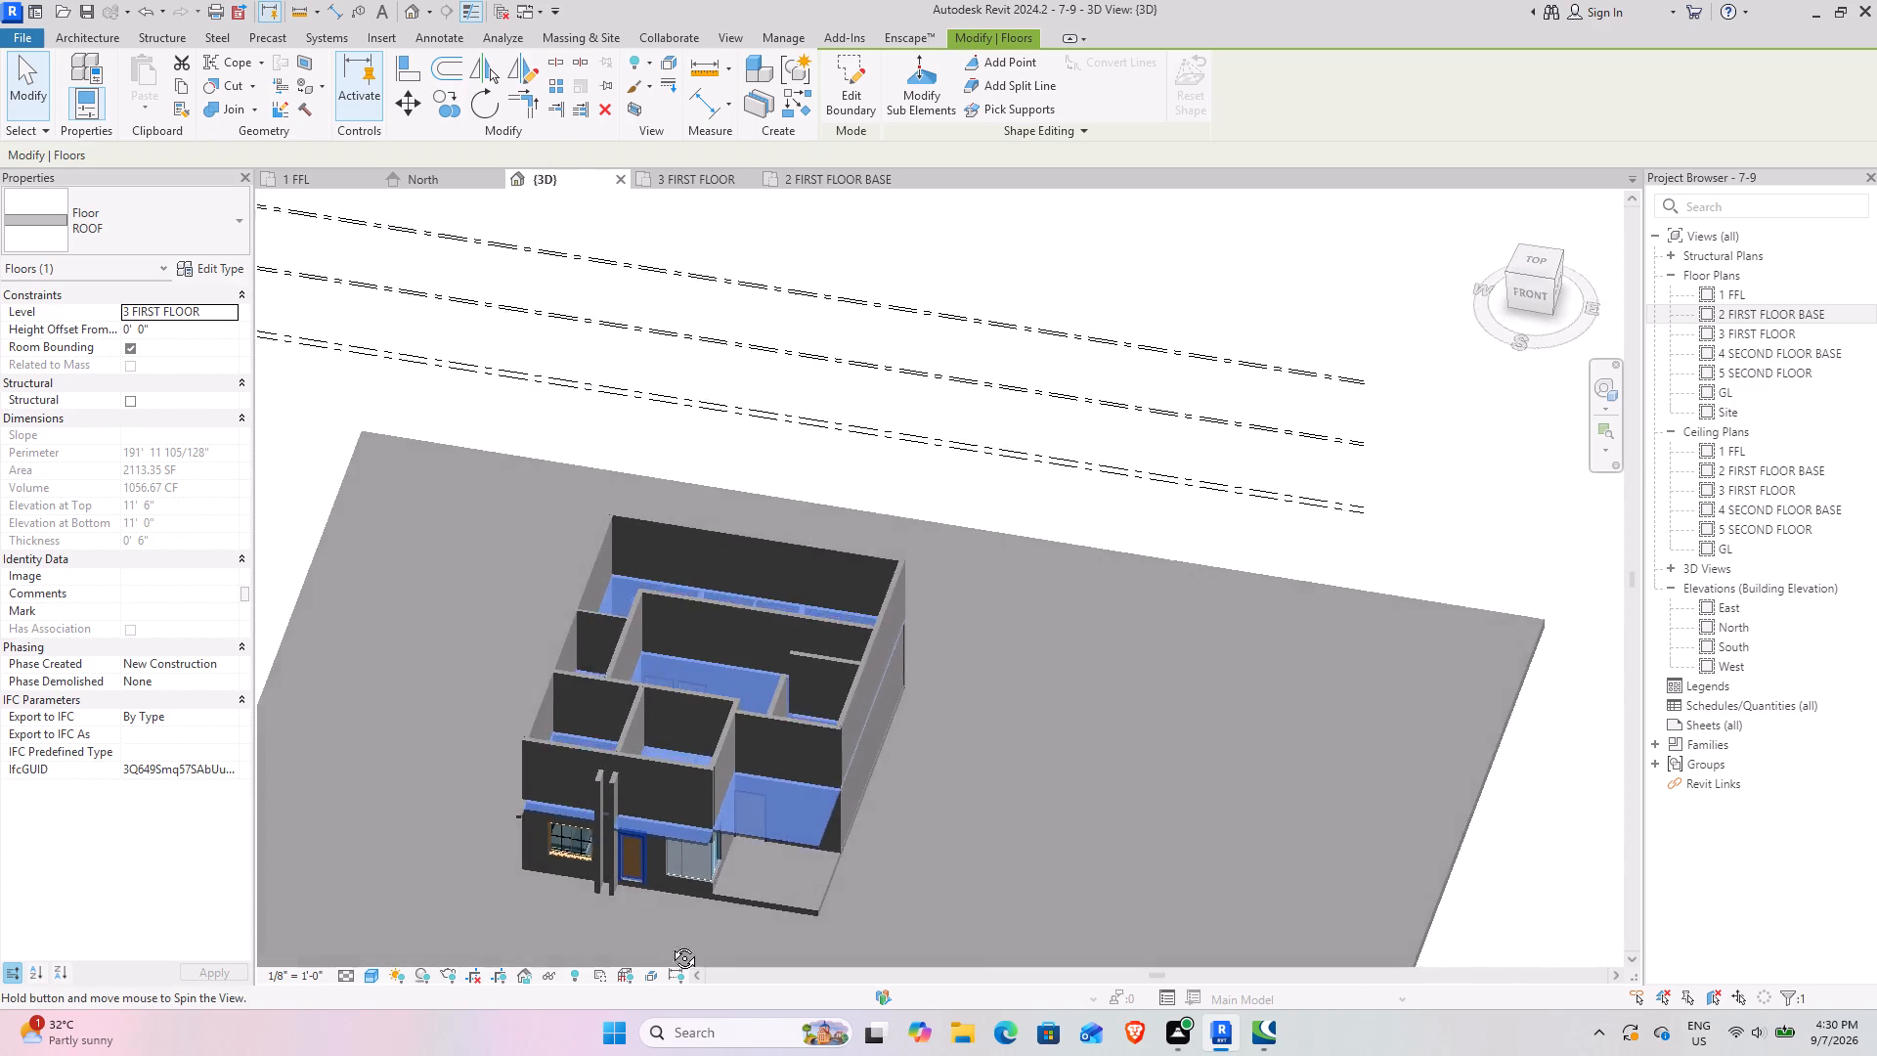
middle_click_drag(670, 944, 660, 959, "shift")
middle_click_drag(635, 946, 544, 841, "shift")
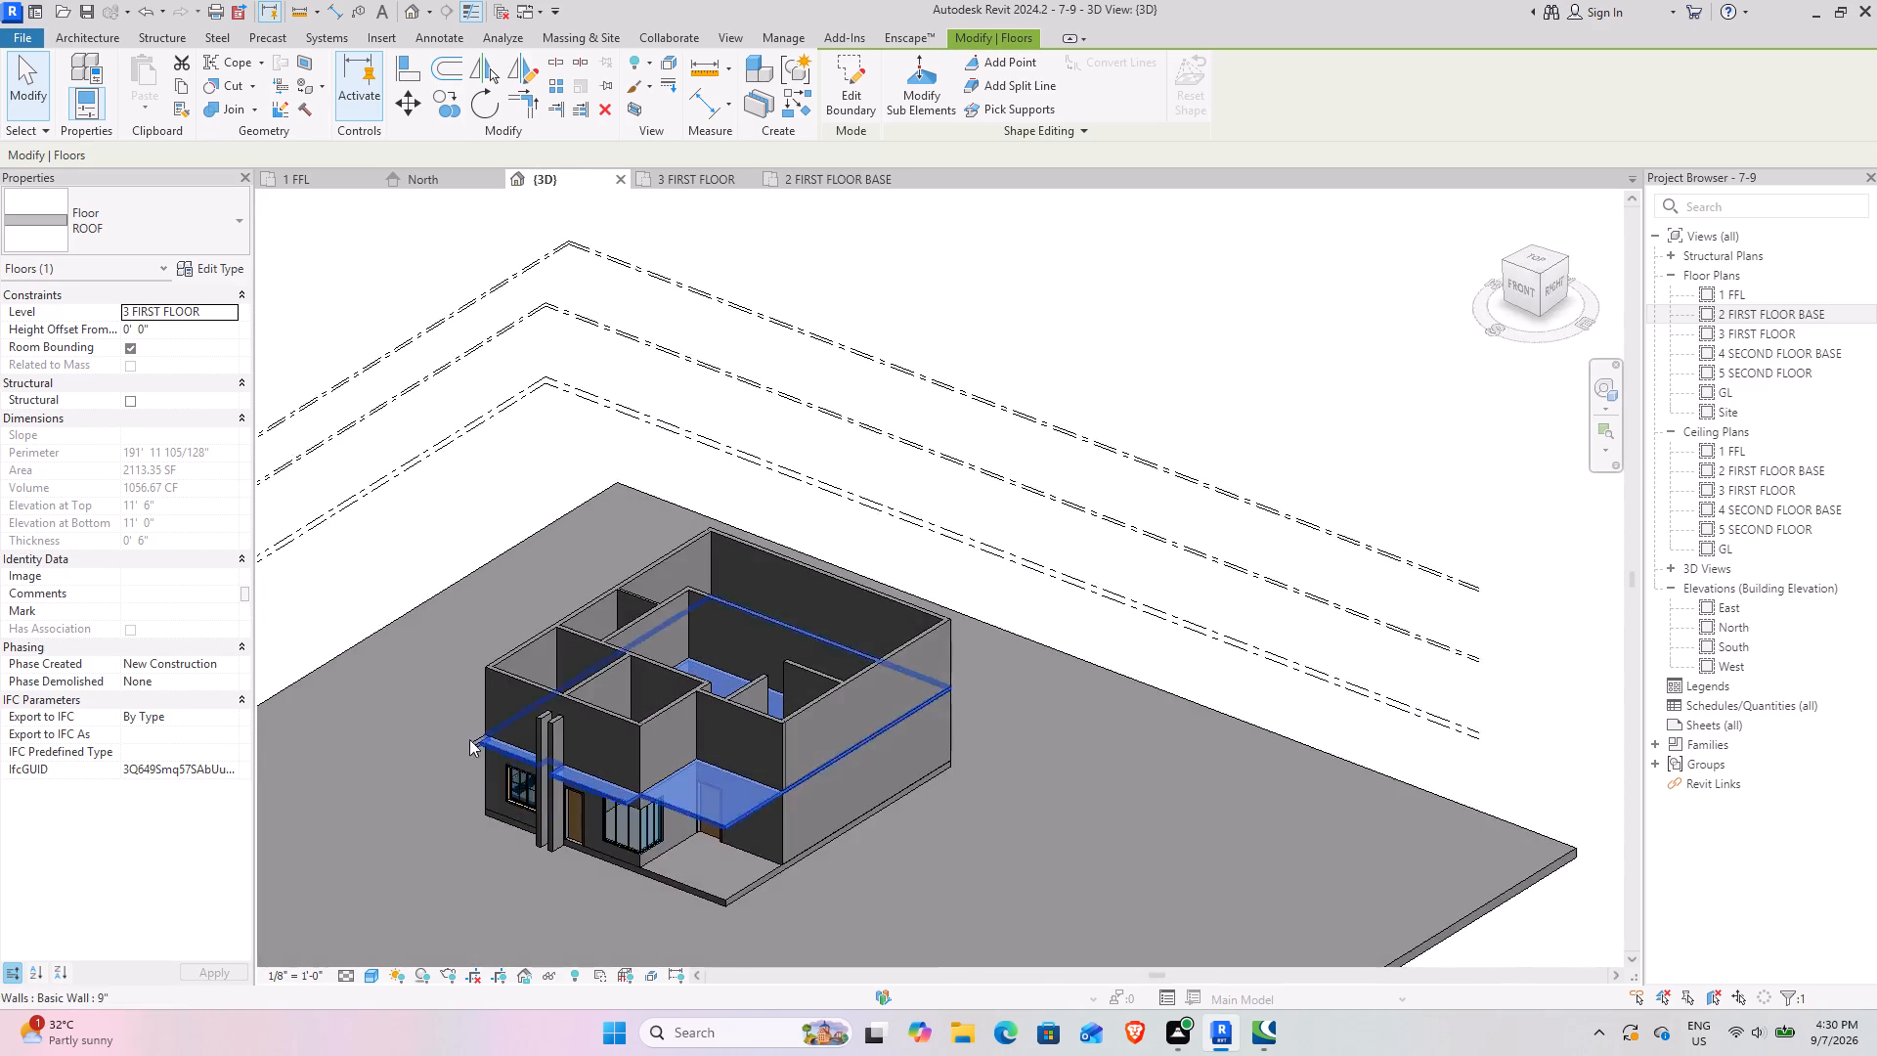
scroll(458, 717, "up", 12)
middle_click_drag(519, 806, 616, 790, "shift")
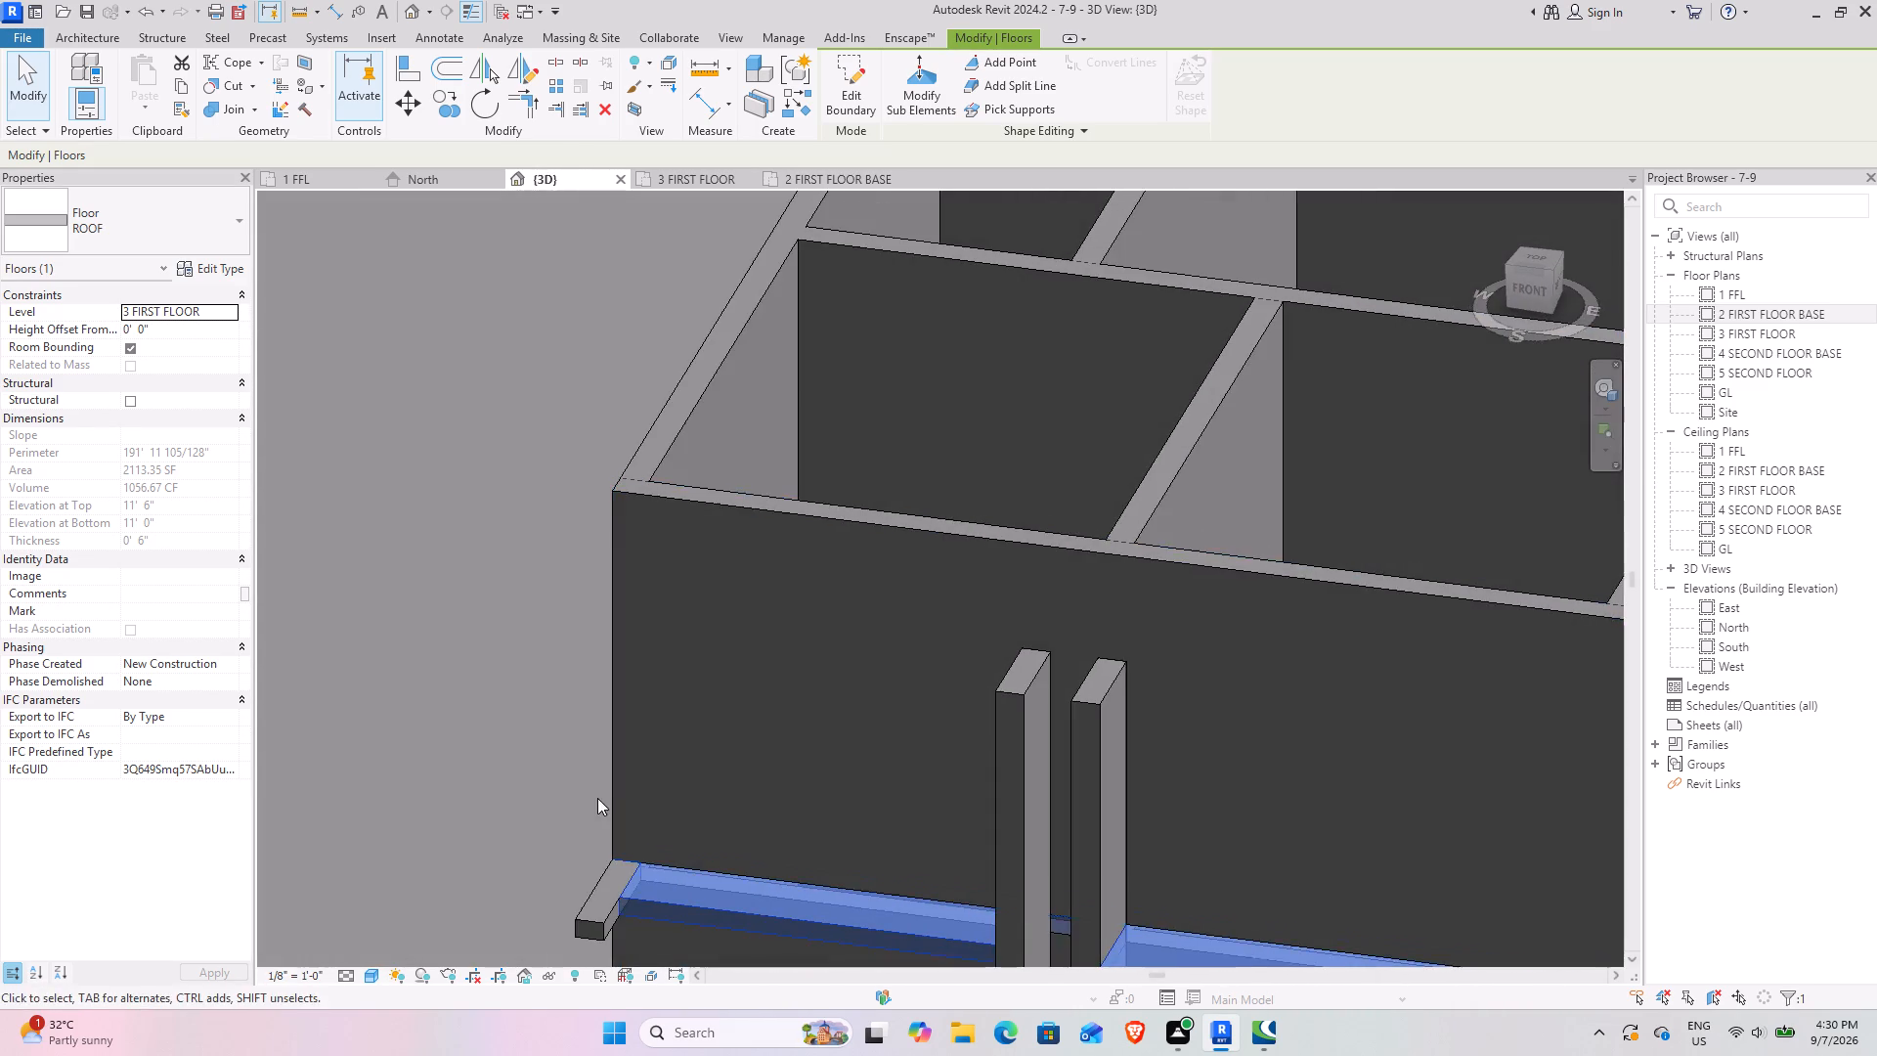
middle_click_drag(595, 798, 614, 651)
left_click(481, 642)
left_click(611, 785)
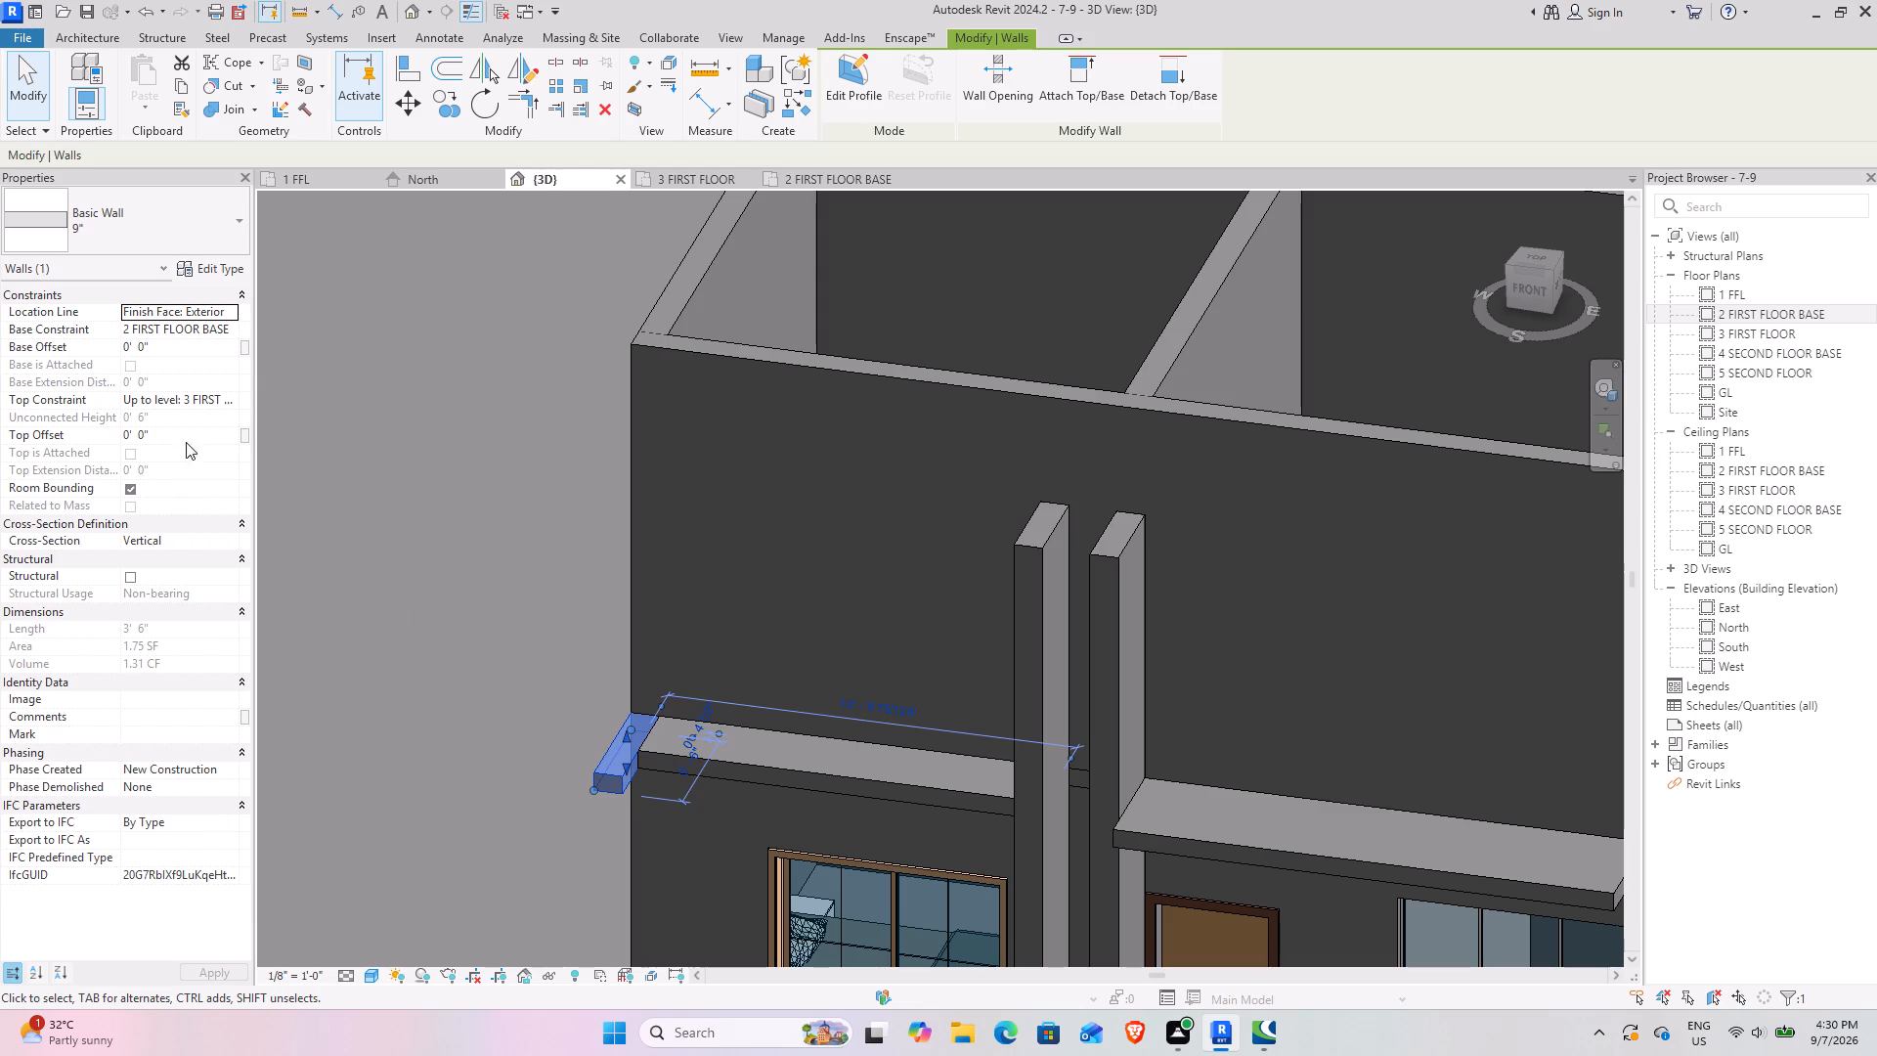
scroll(520, 687, "down", 5)
middle_click_drag(692, 642, 692, 717, "shift")
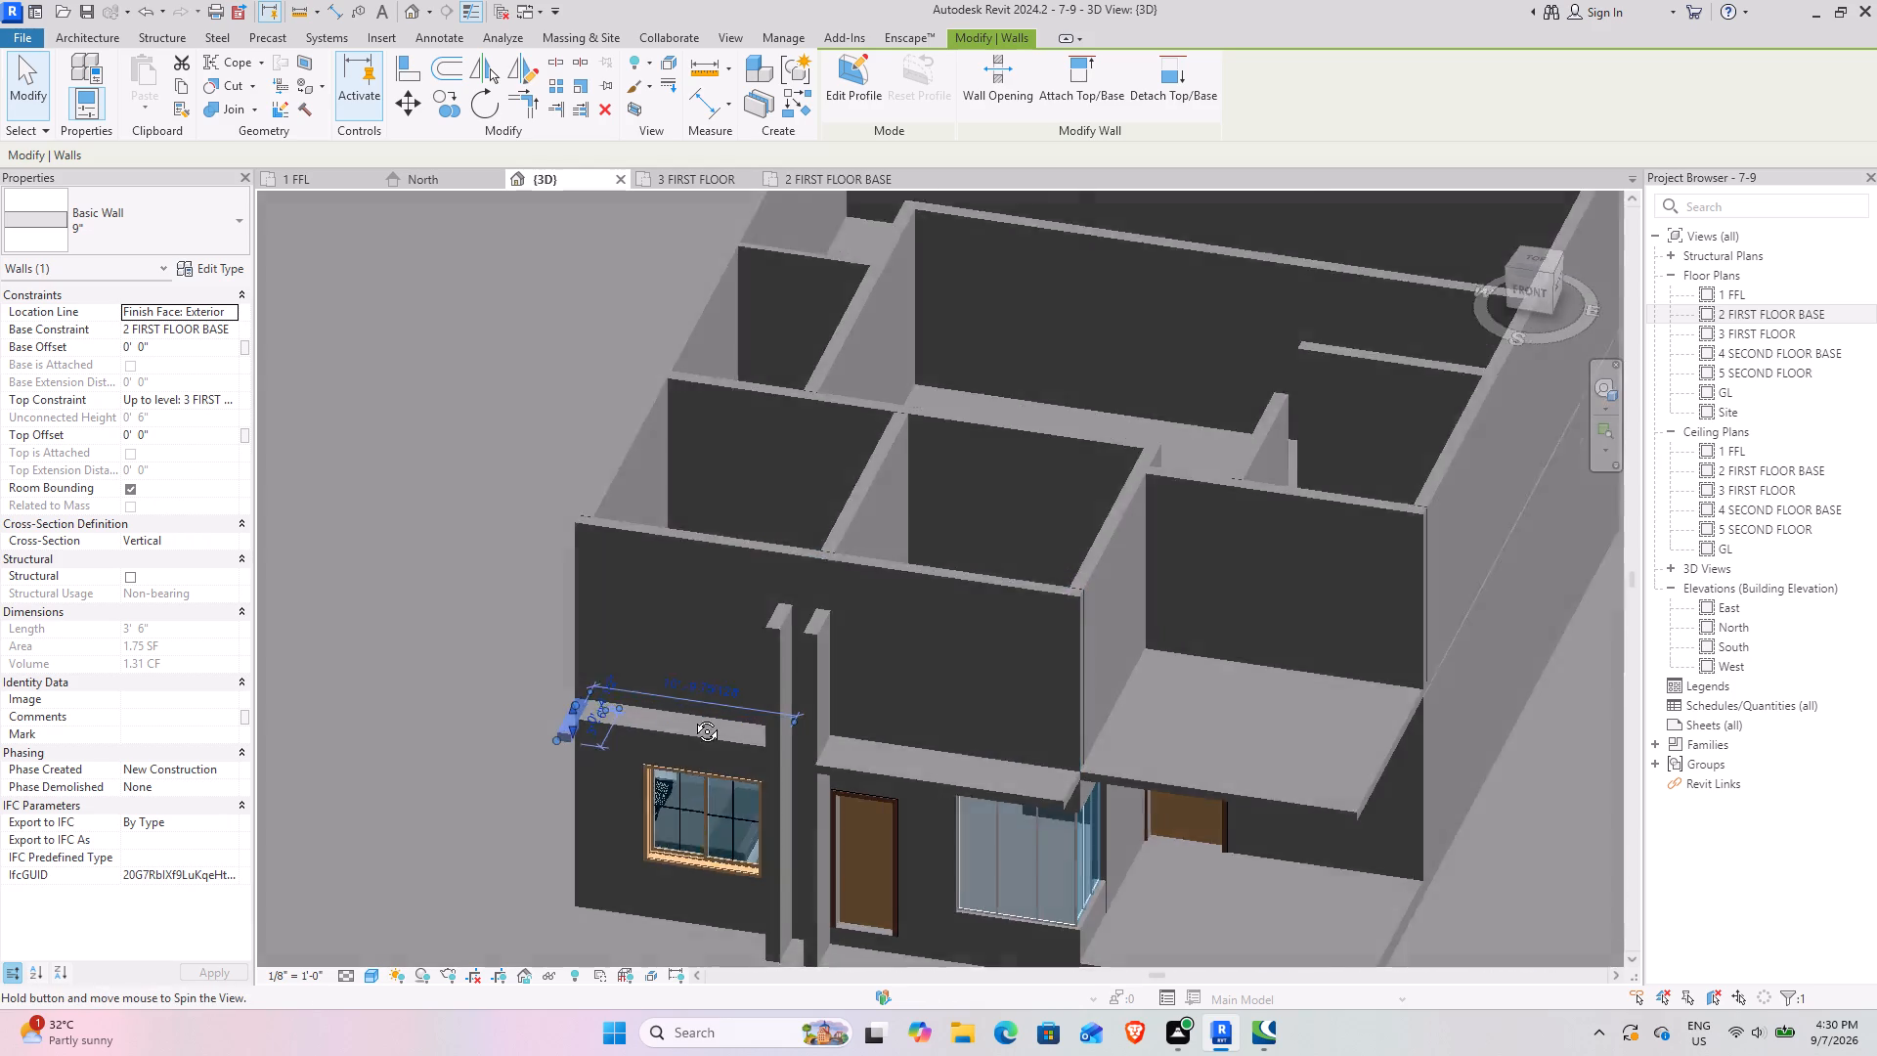
middle_click_drag(692, 717, 660, 428, "shift")
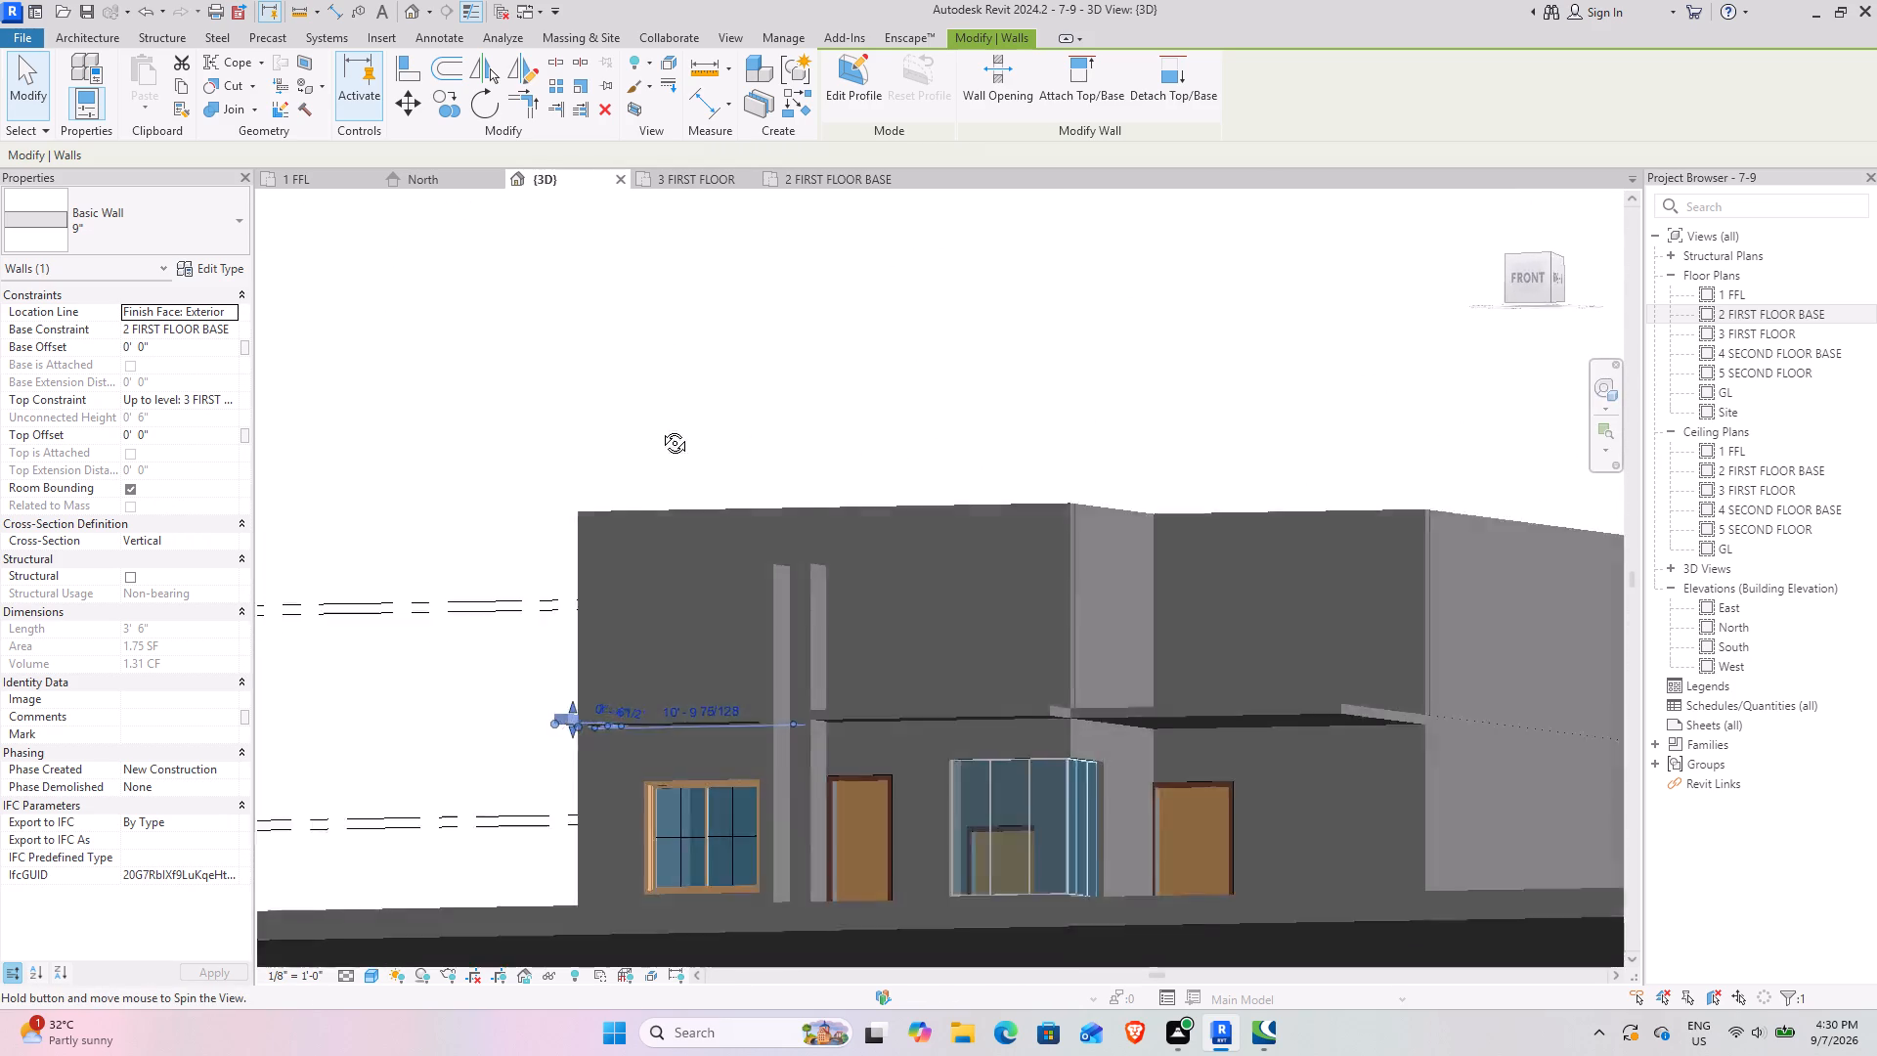
middle_click_drag(660, 428, 611, 783, "shift")
Undo the ROOF floor boundary edit around the front west corner and the projecting wall drawn there.
key("ctrl+z")
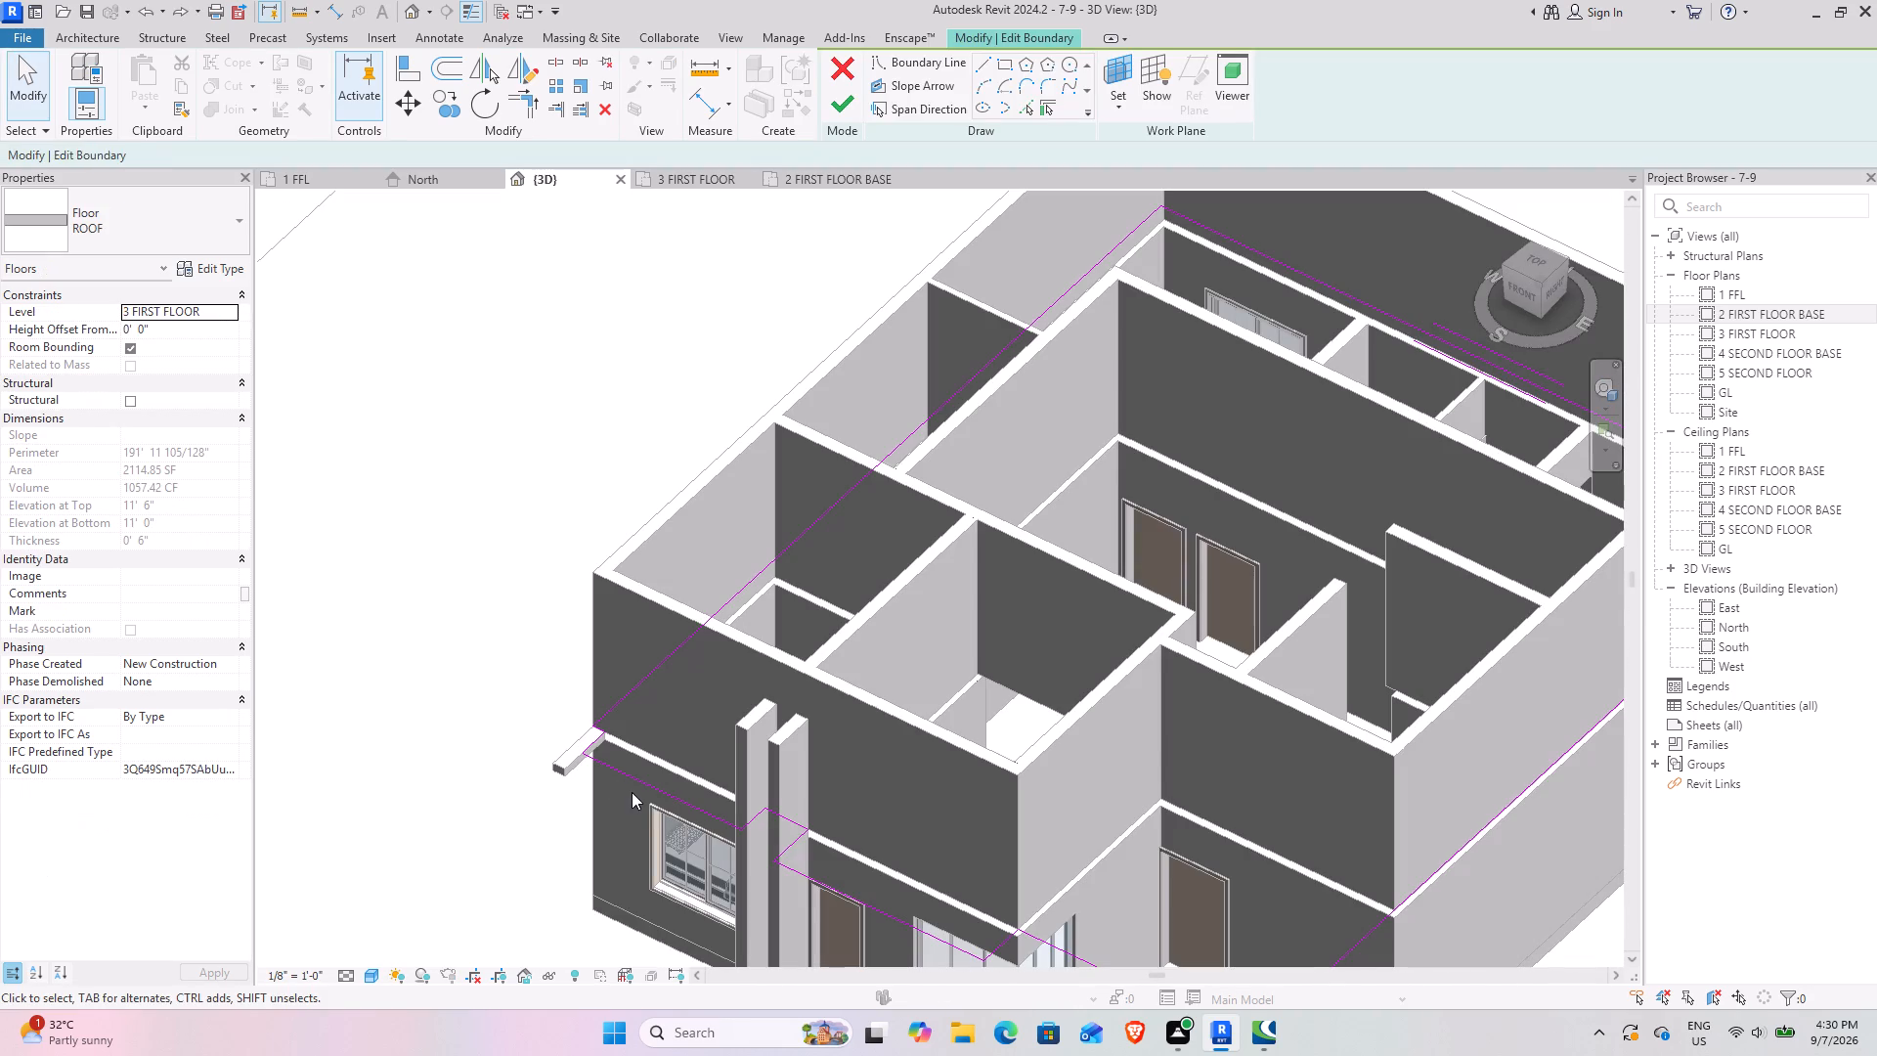
key("ctrl+z")
key("ctrl+z")
key("ctrl+z")
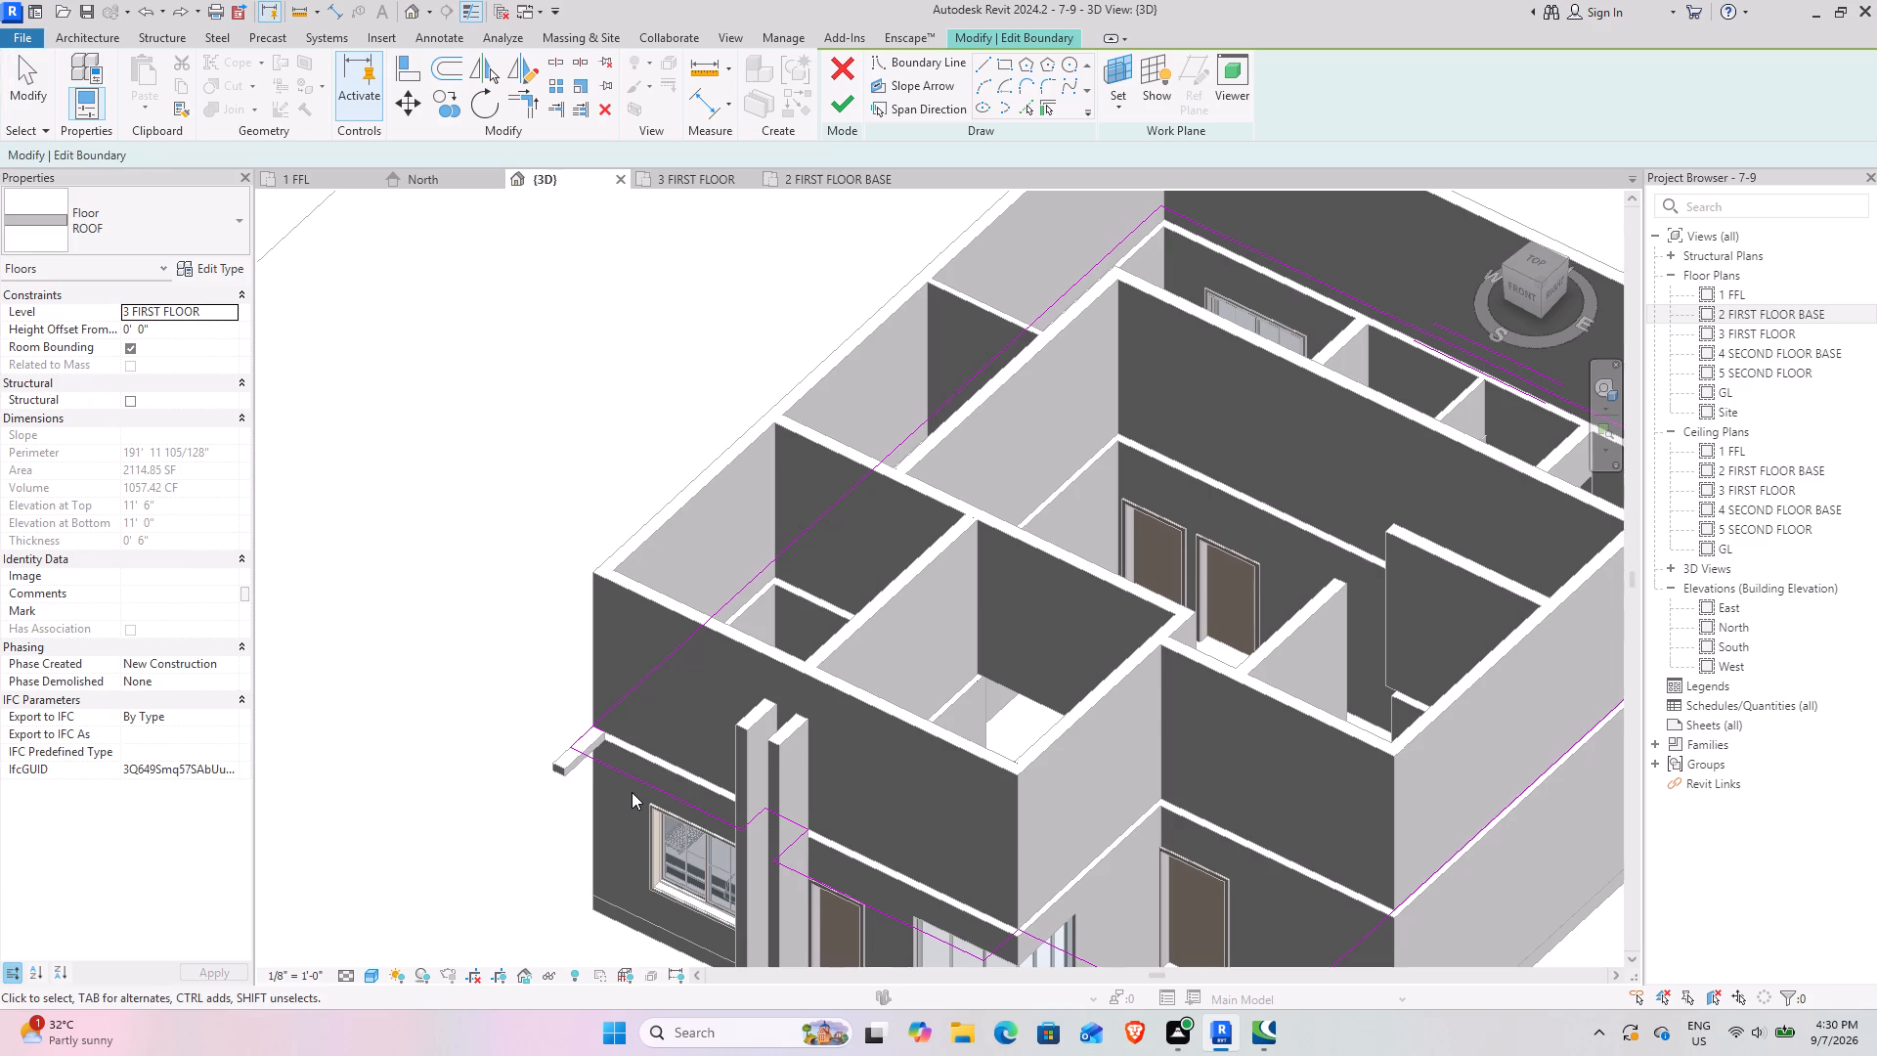
key("ctrl+z")
key("ctrl+z")
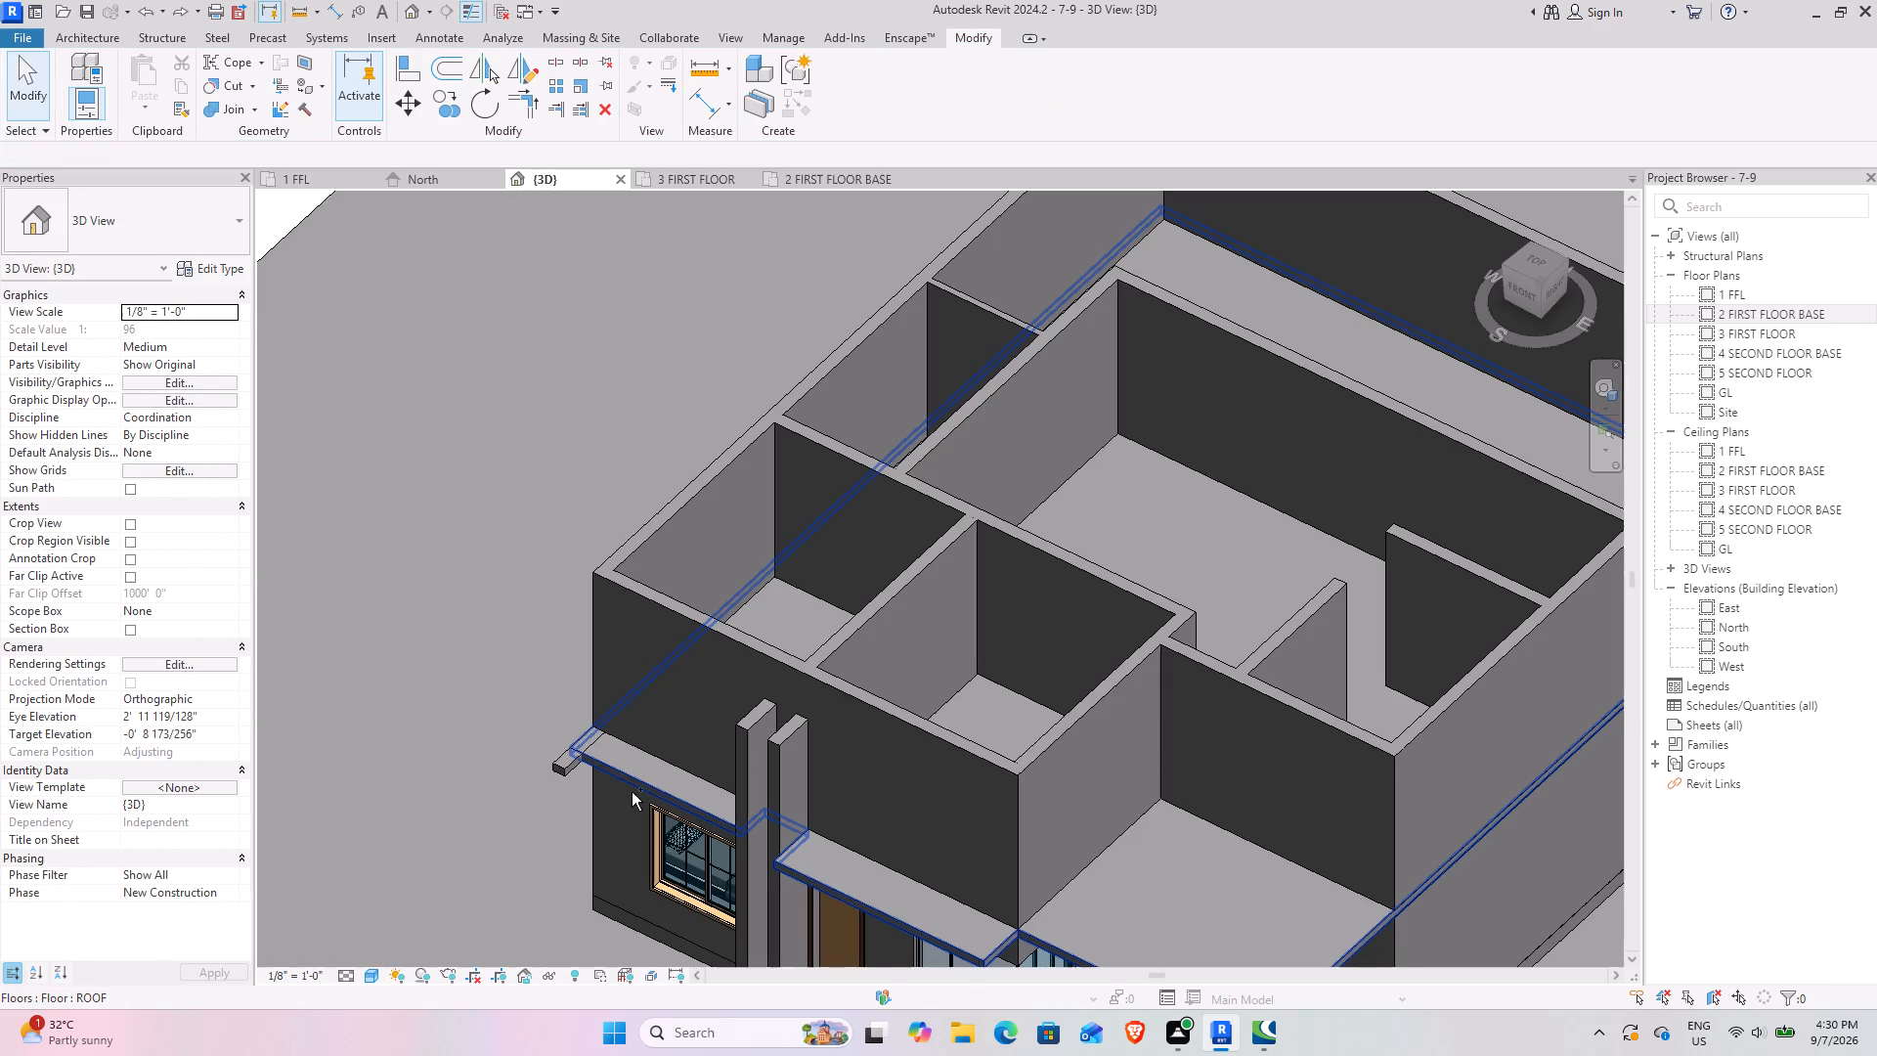
key("ctrl+z")
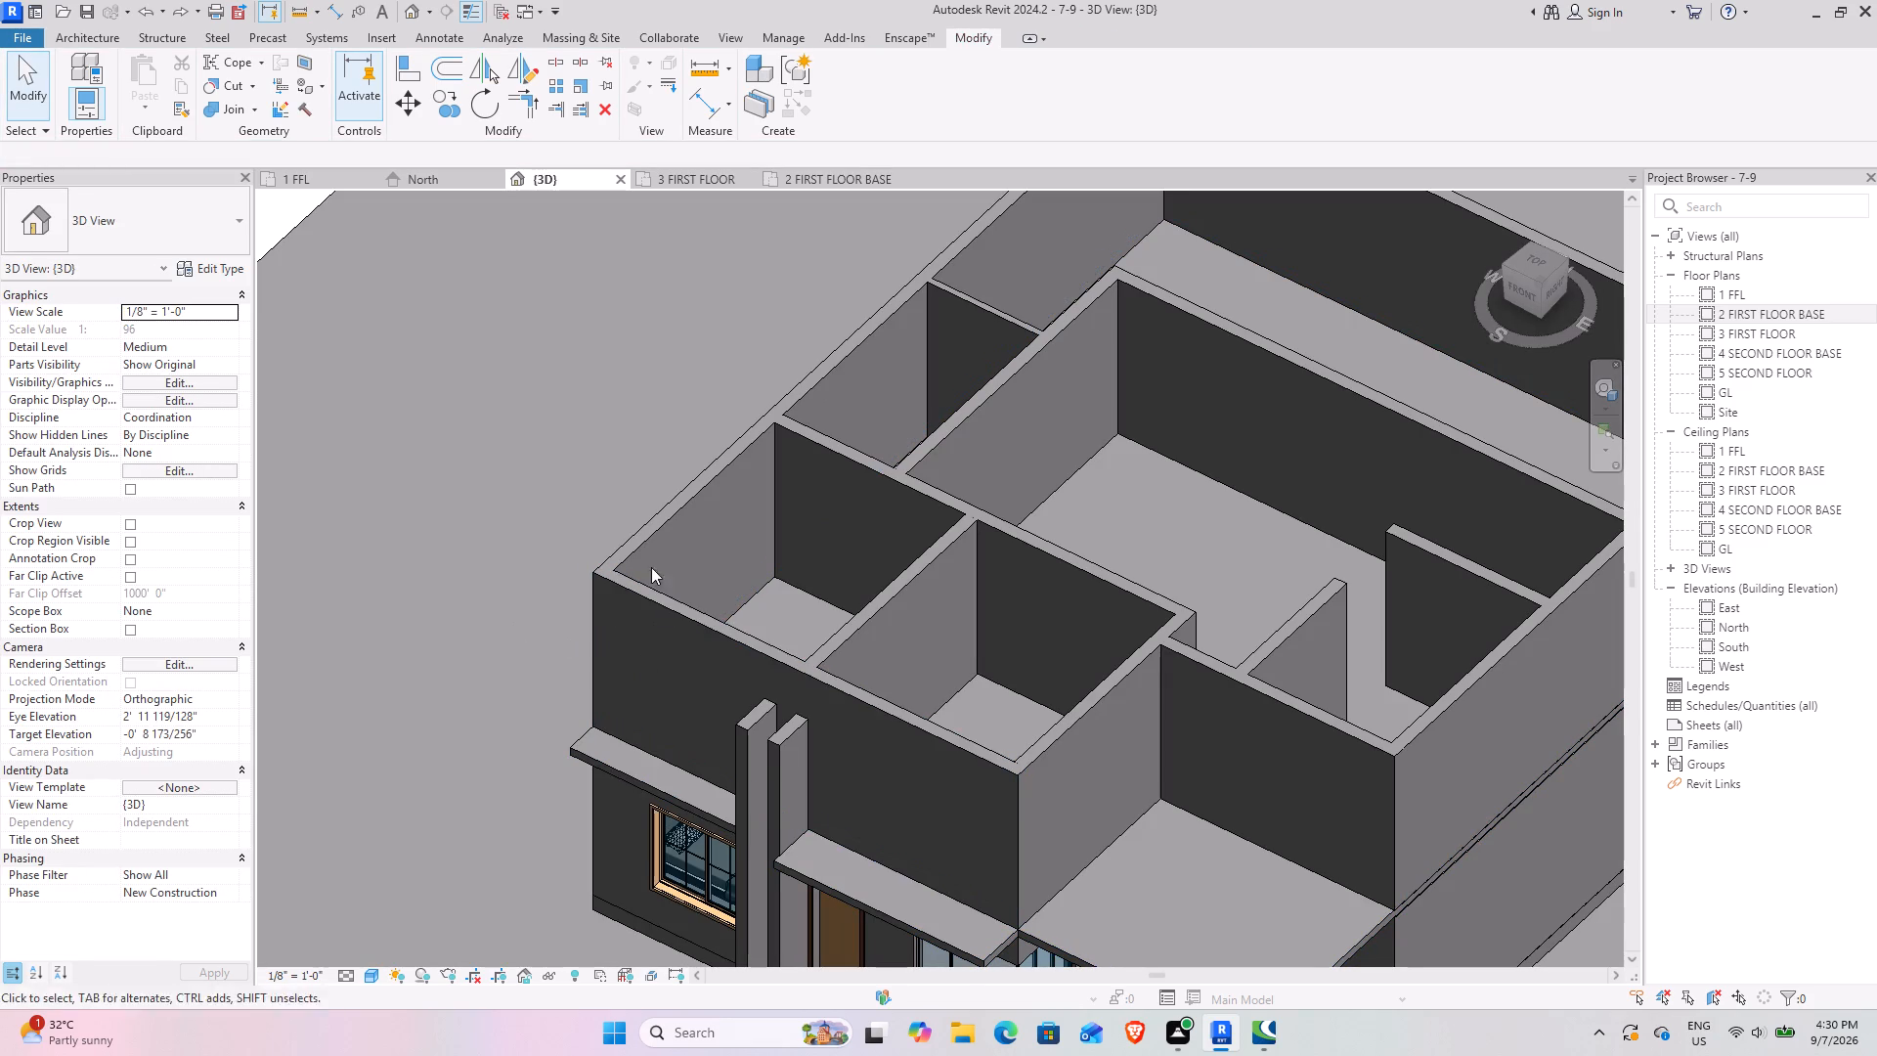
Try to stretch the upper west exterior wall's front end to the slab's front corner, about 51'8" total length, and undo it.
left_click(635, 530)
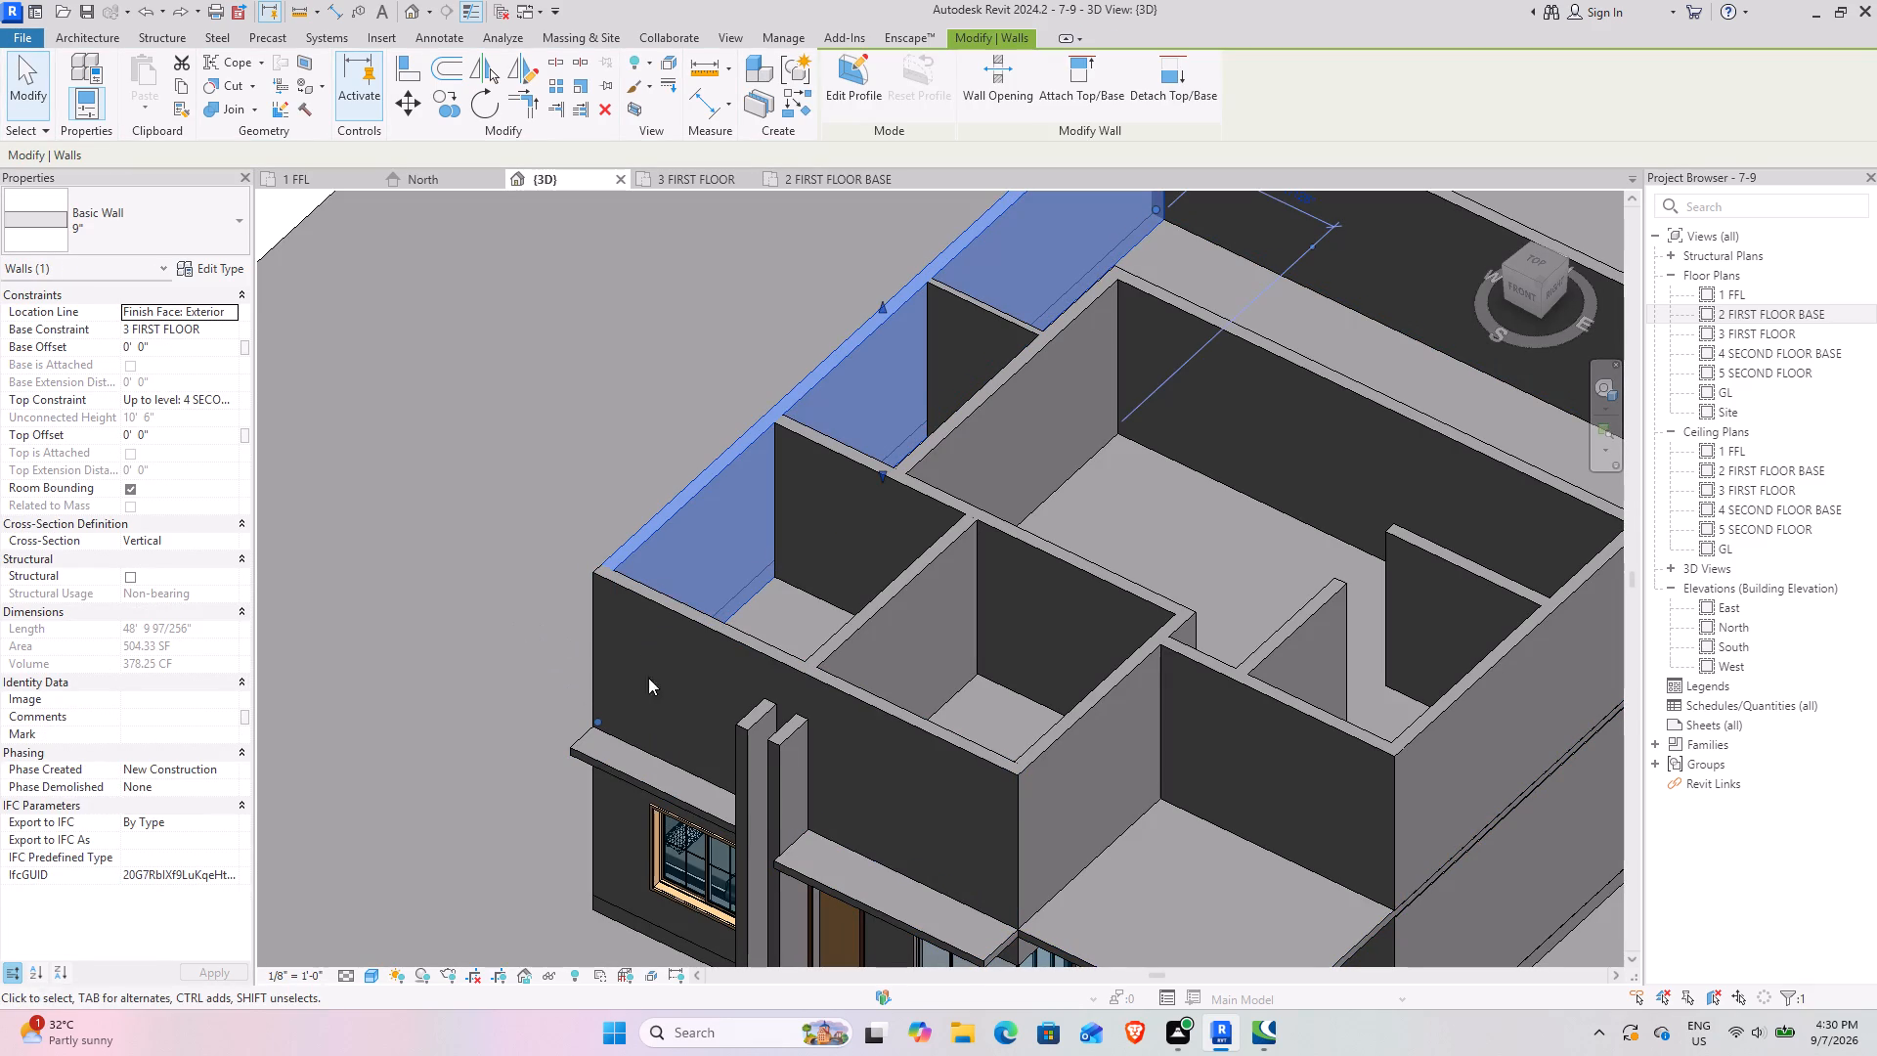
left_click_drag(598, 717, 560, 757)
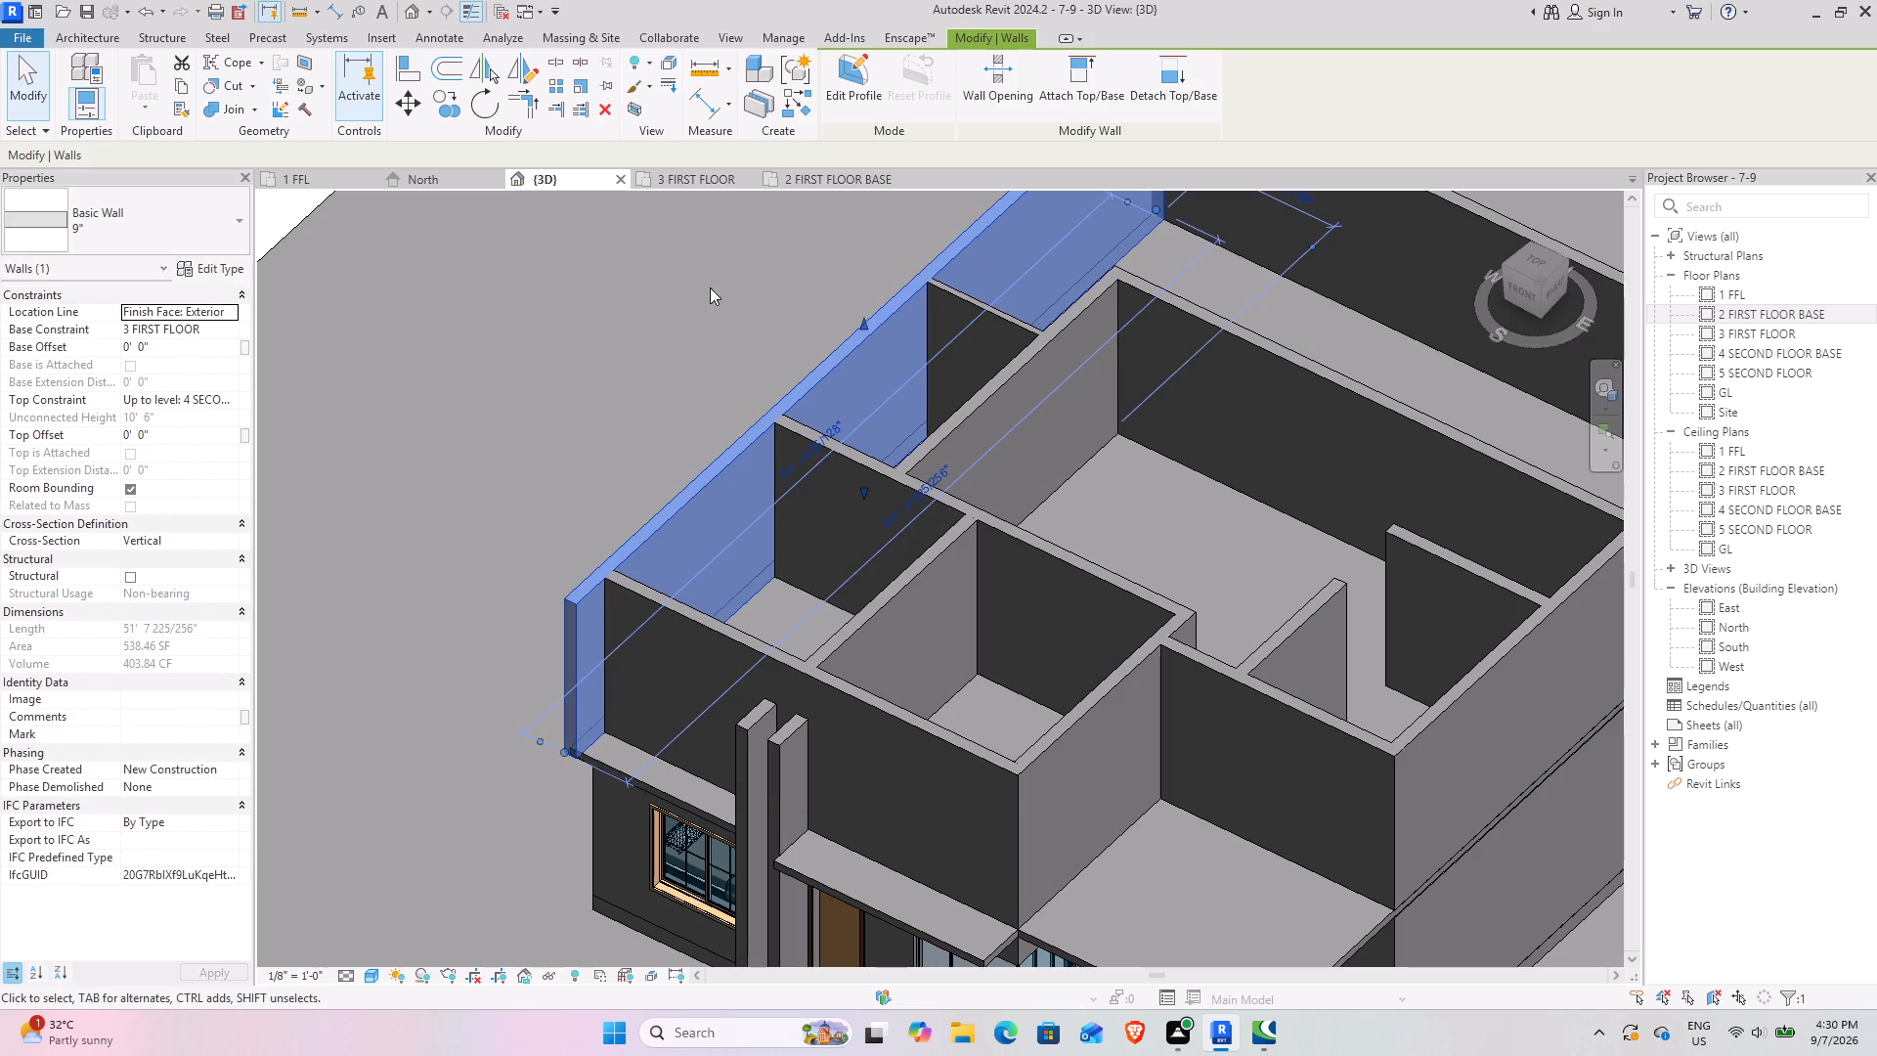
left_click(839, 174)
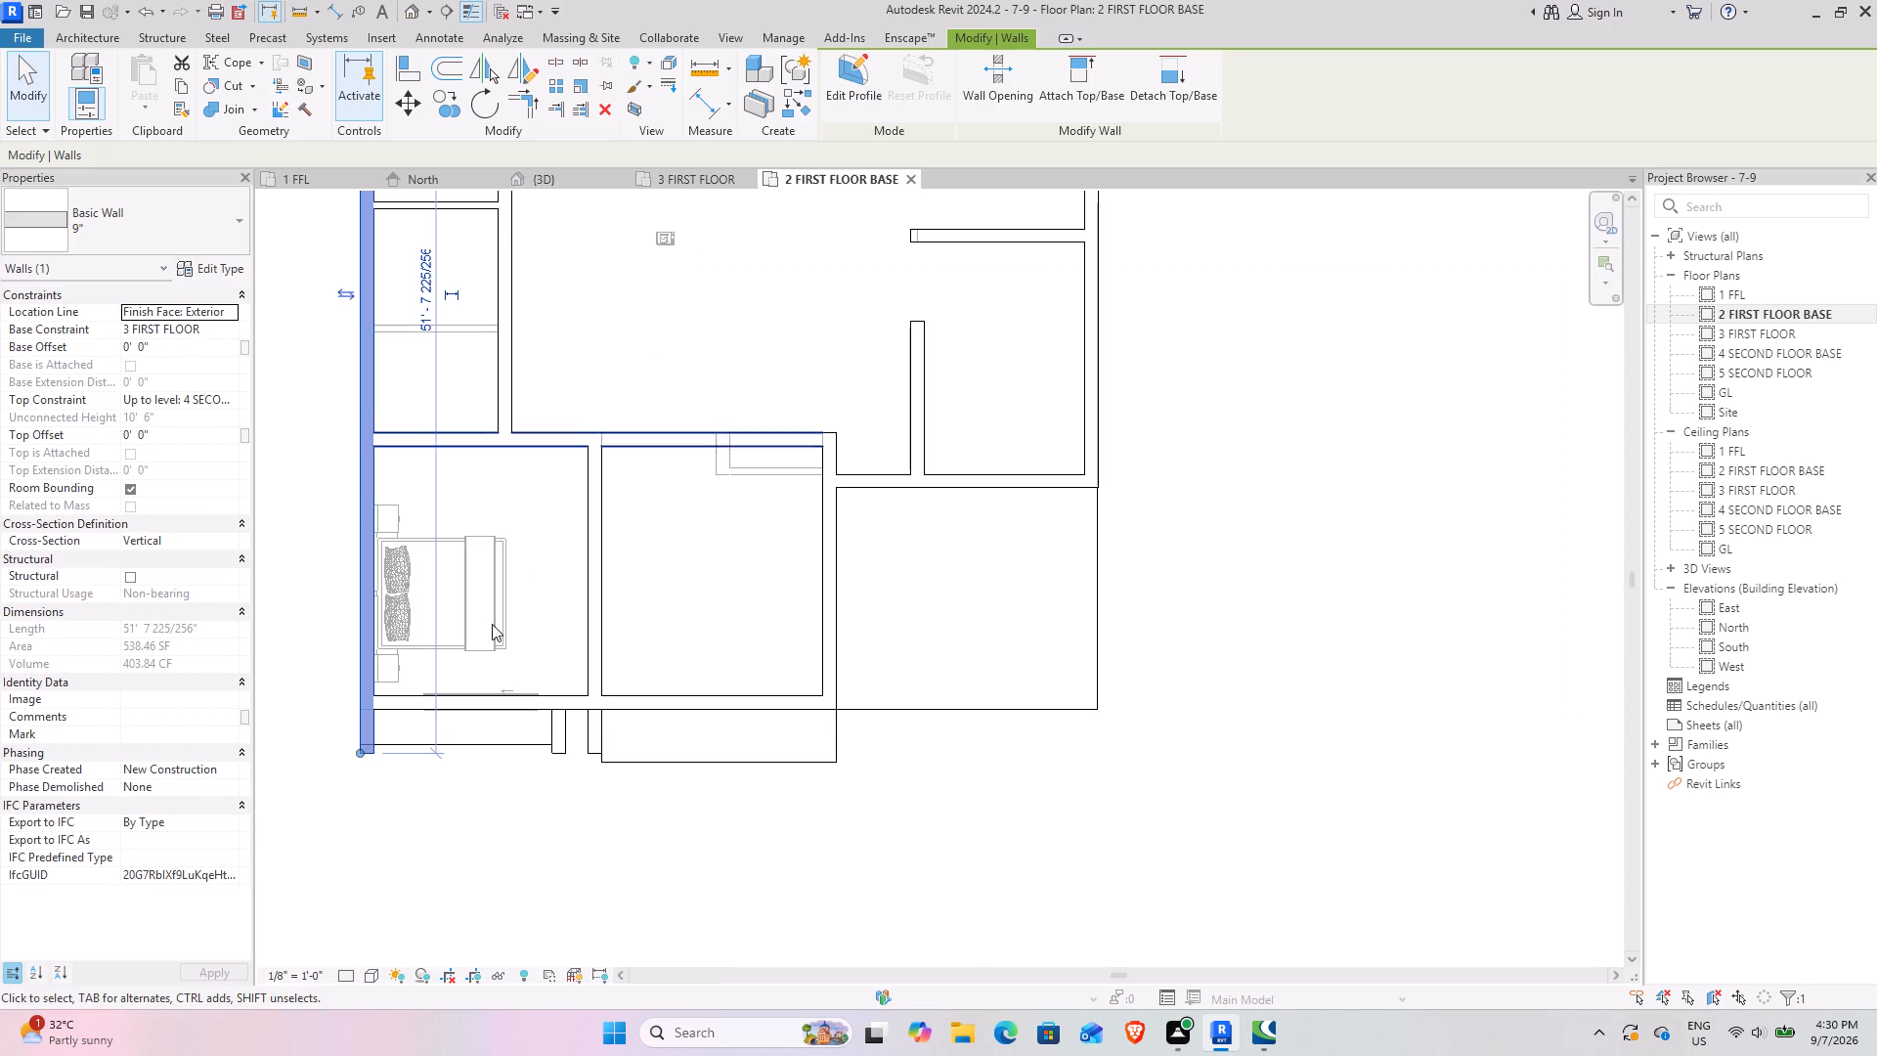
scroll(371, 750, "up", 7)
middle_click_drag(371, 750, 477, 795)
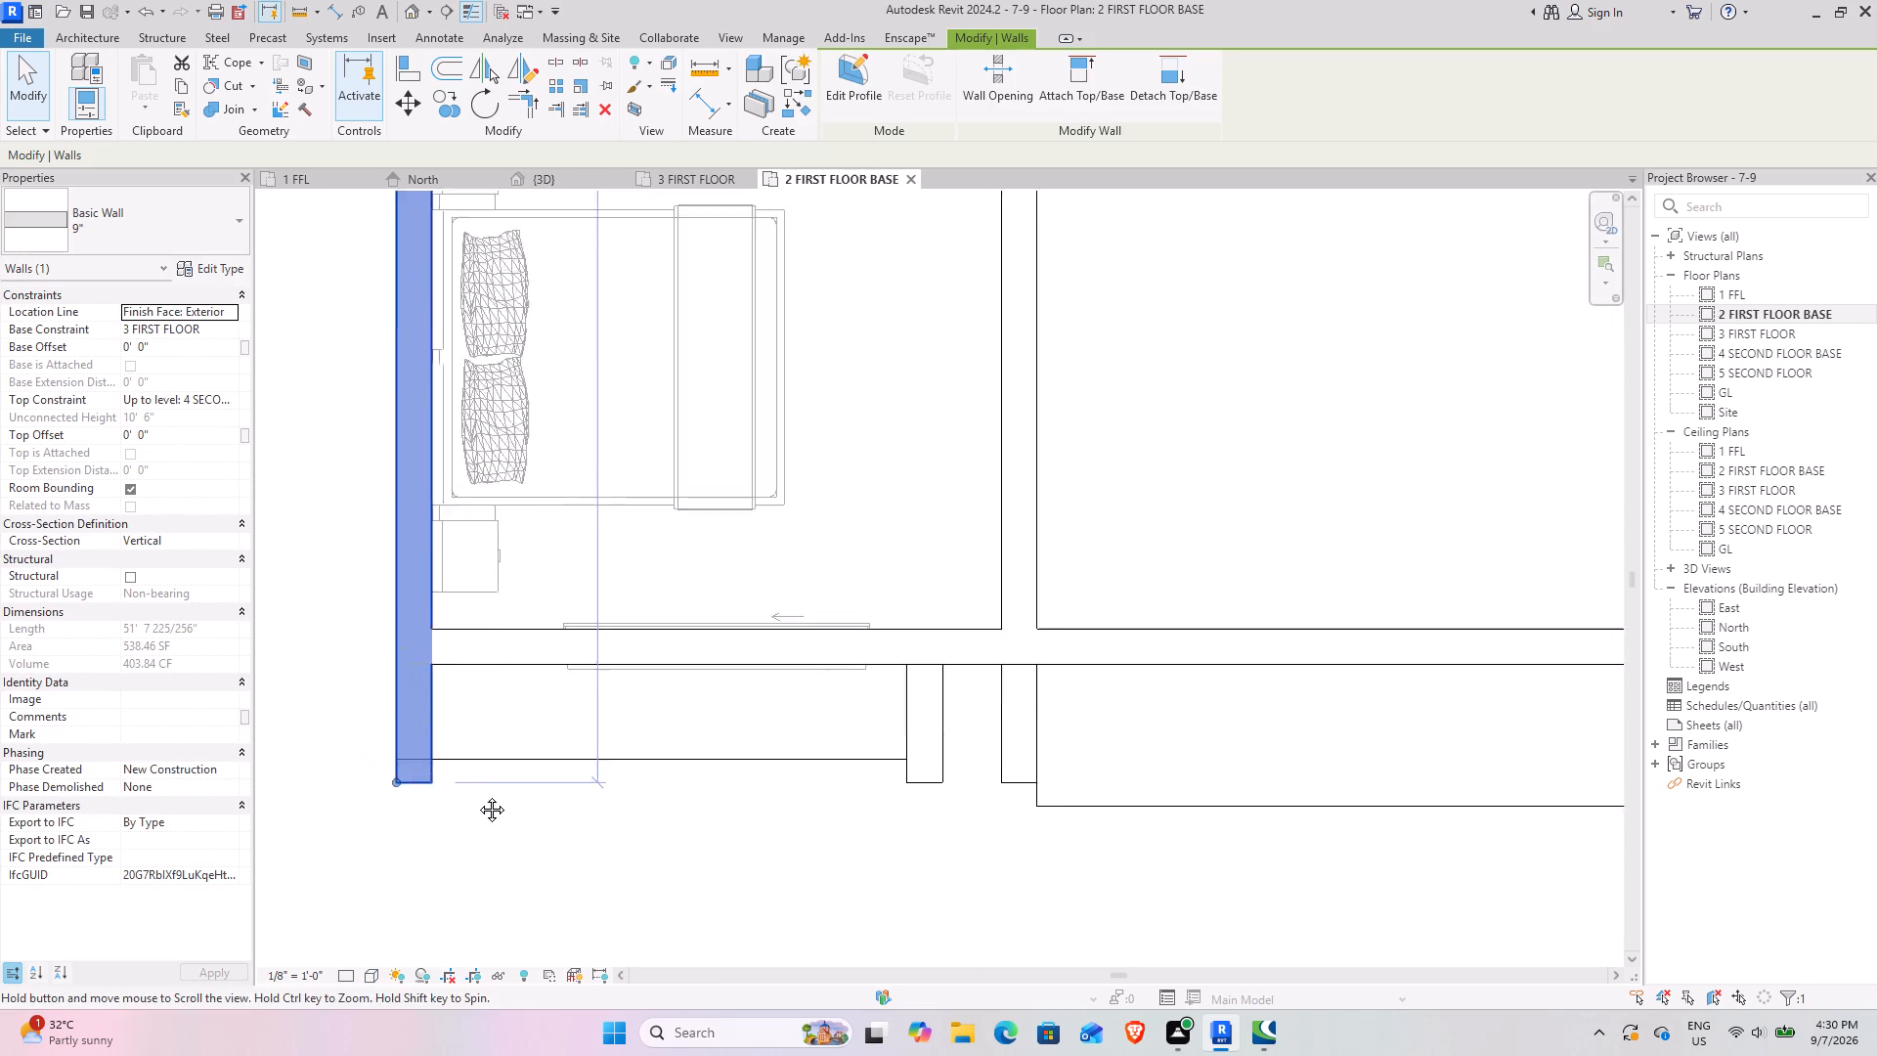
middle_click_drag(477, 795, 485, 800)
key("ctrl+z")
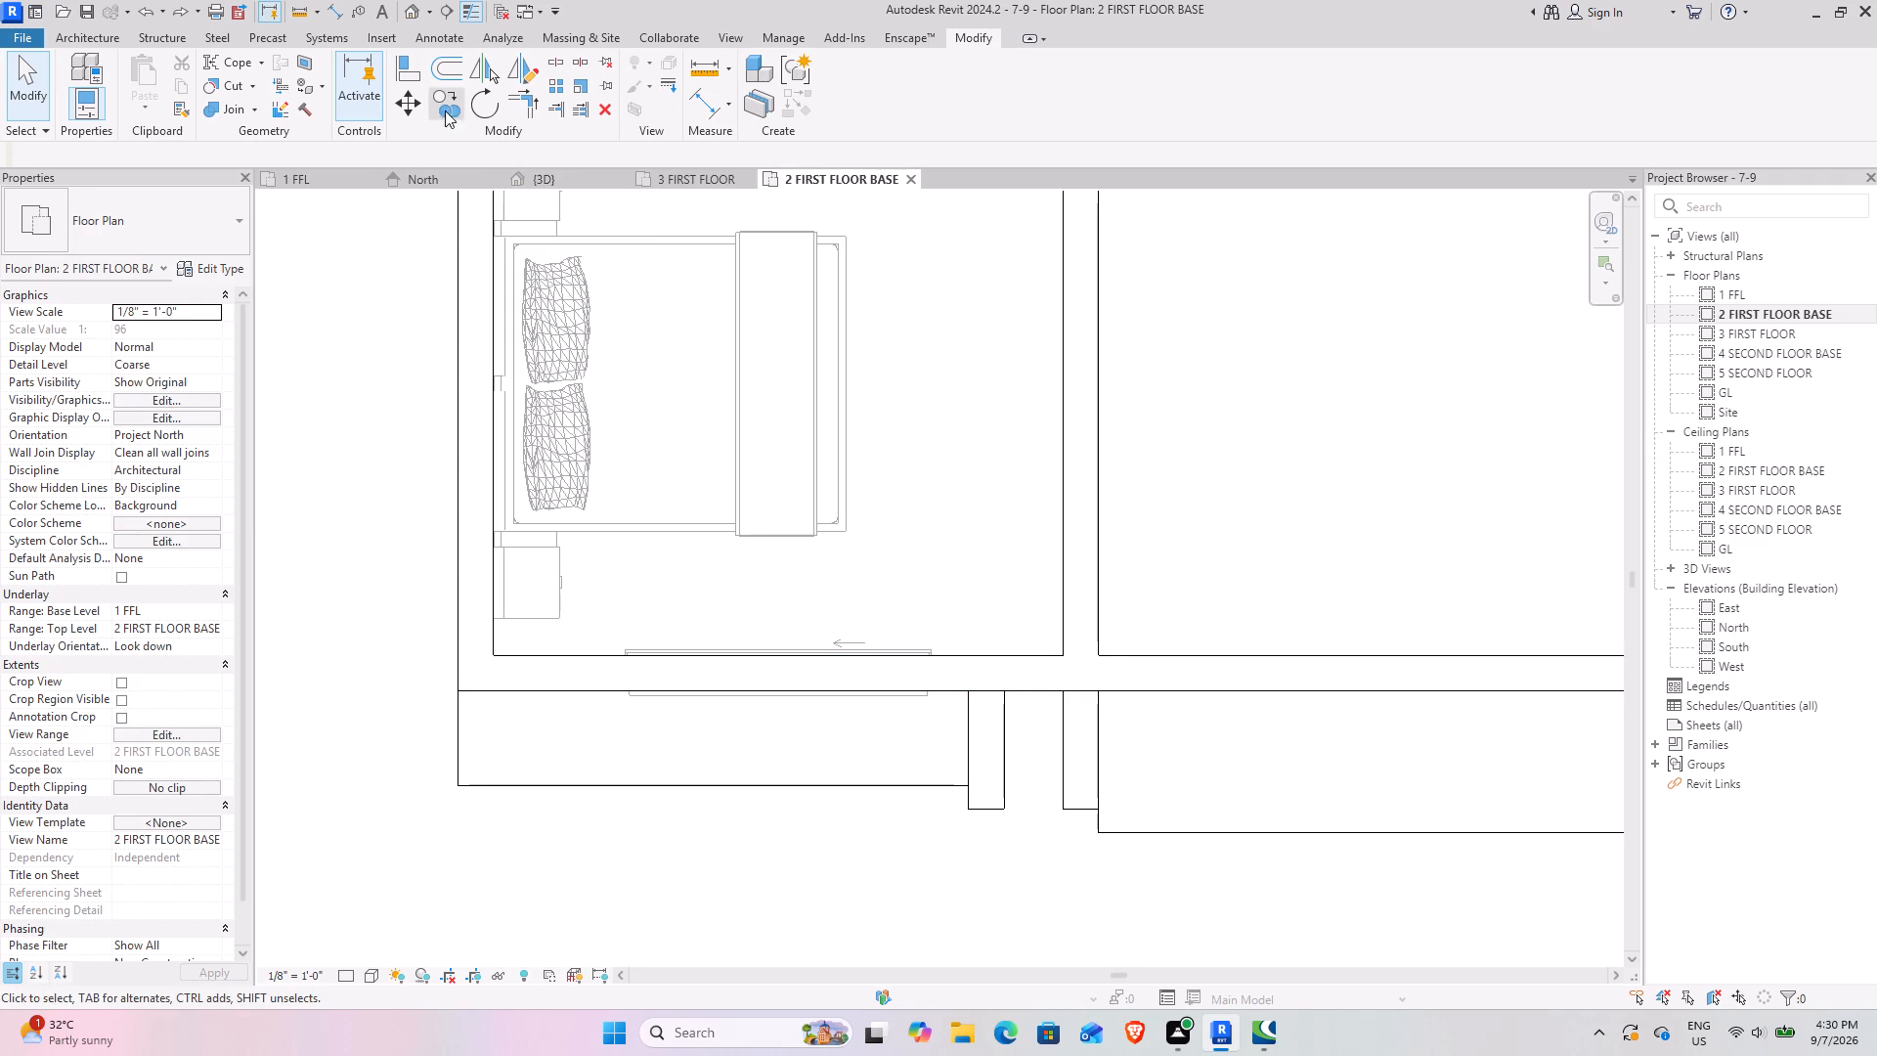
Draw a matching 9" wall 3'6" long projecting forward from the front west corner, in line with the west exterior wall.
left_click(457, 509)
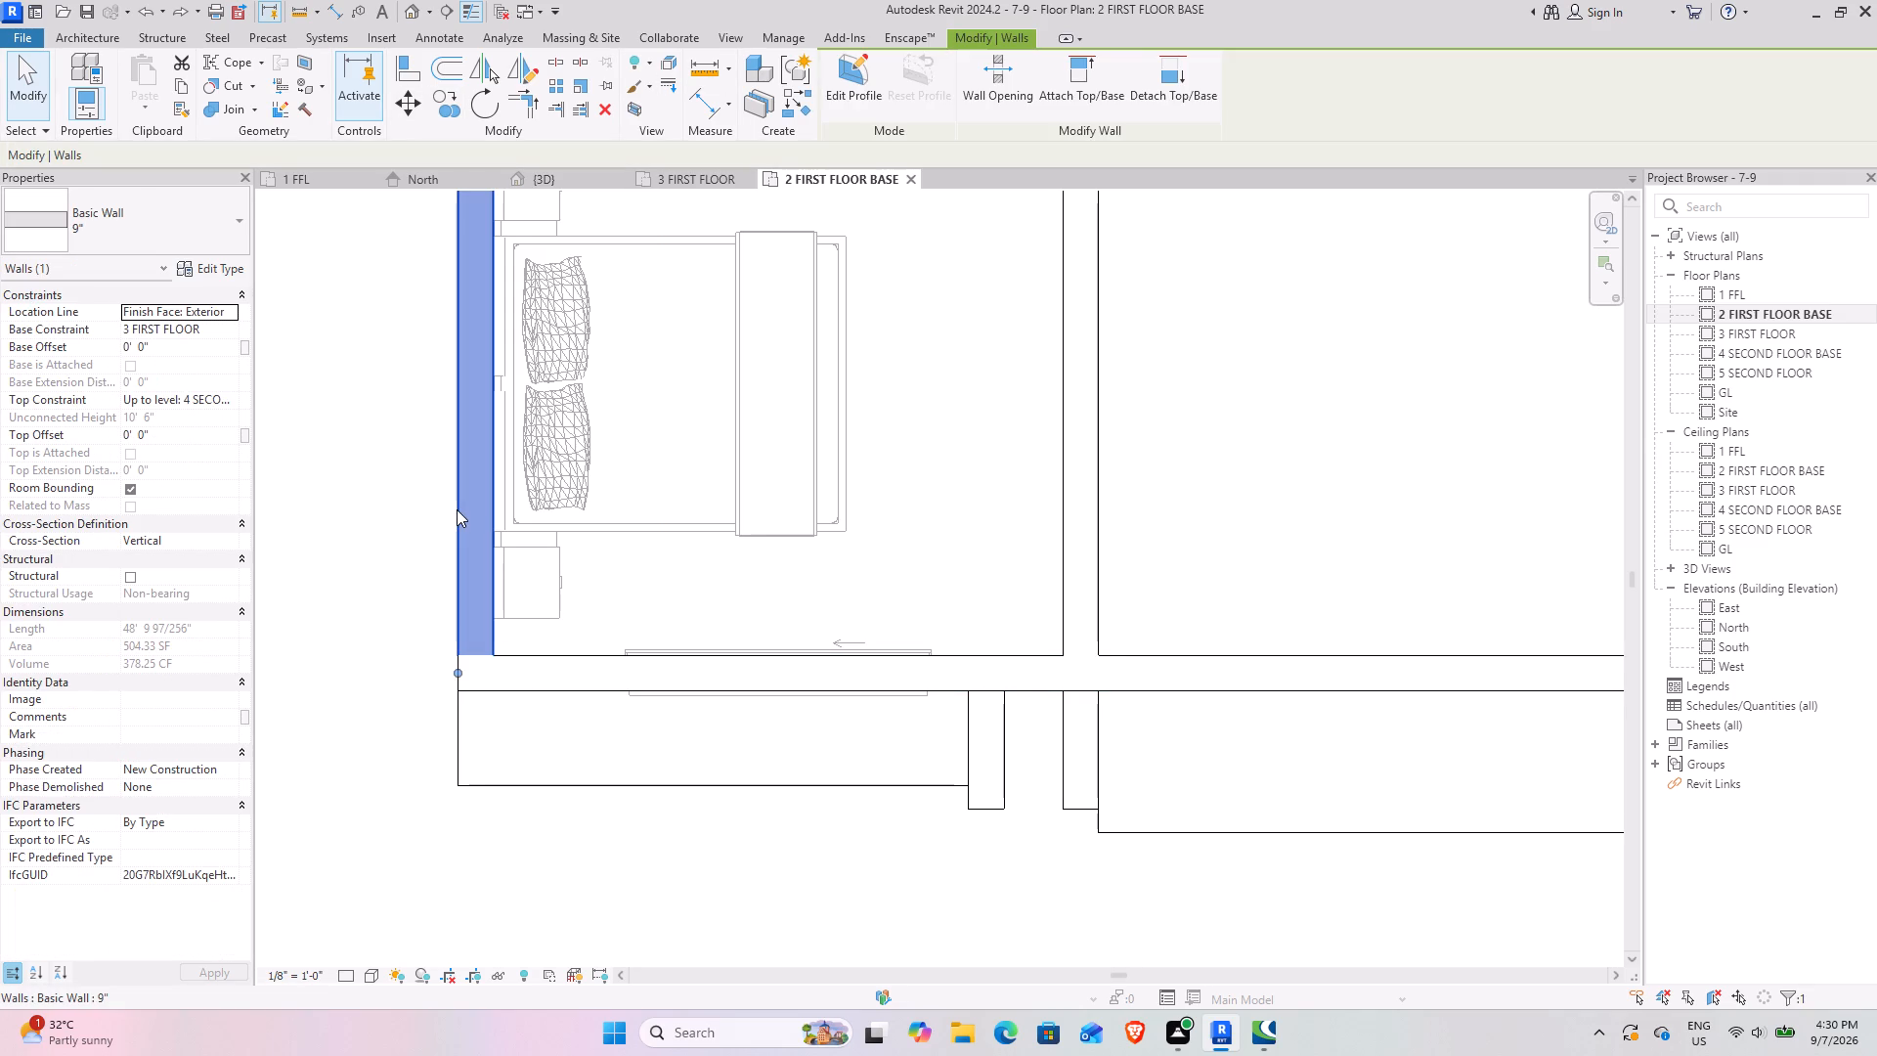
type("CS")
left_click(454, 684)
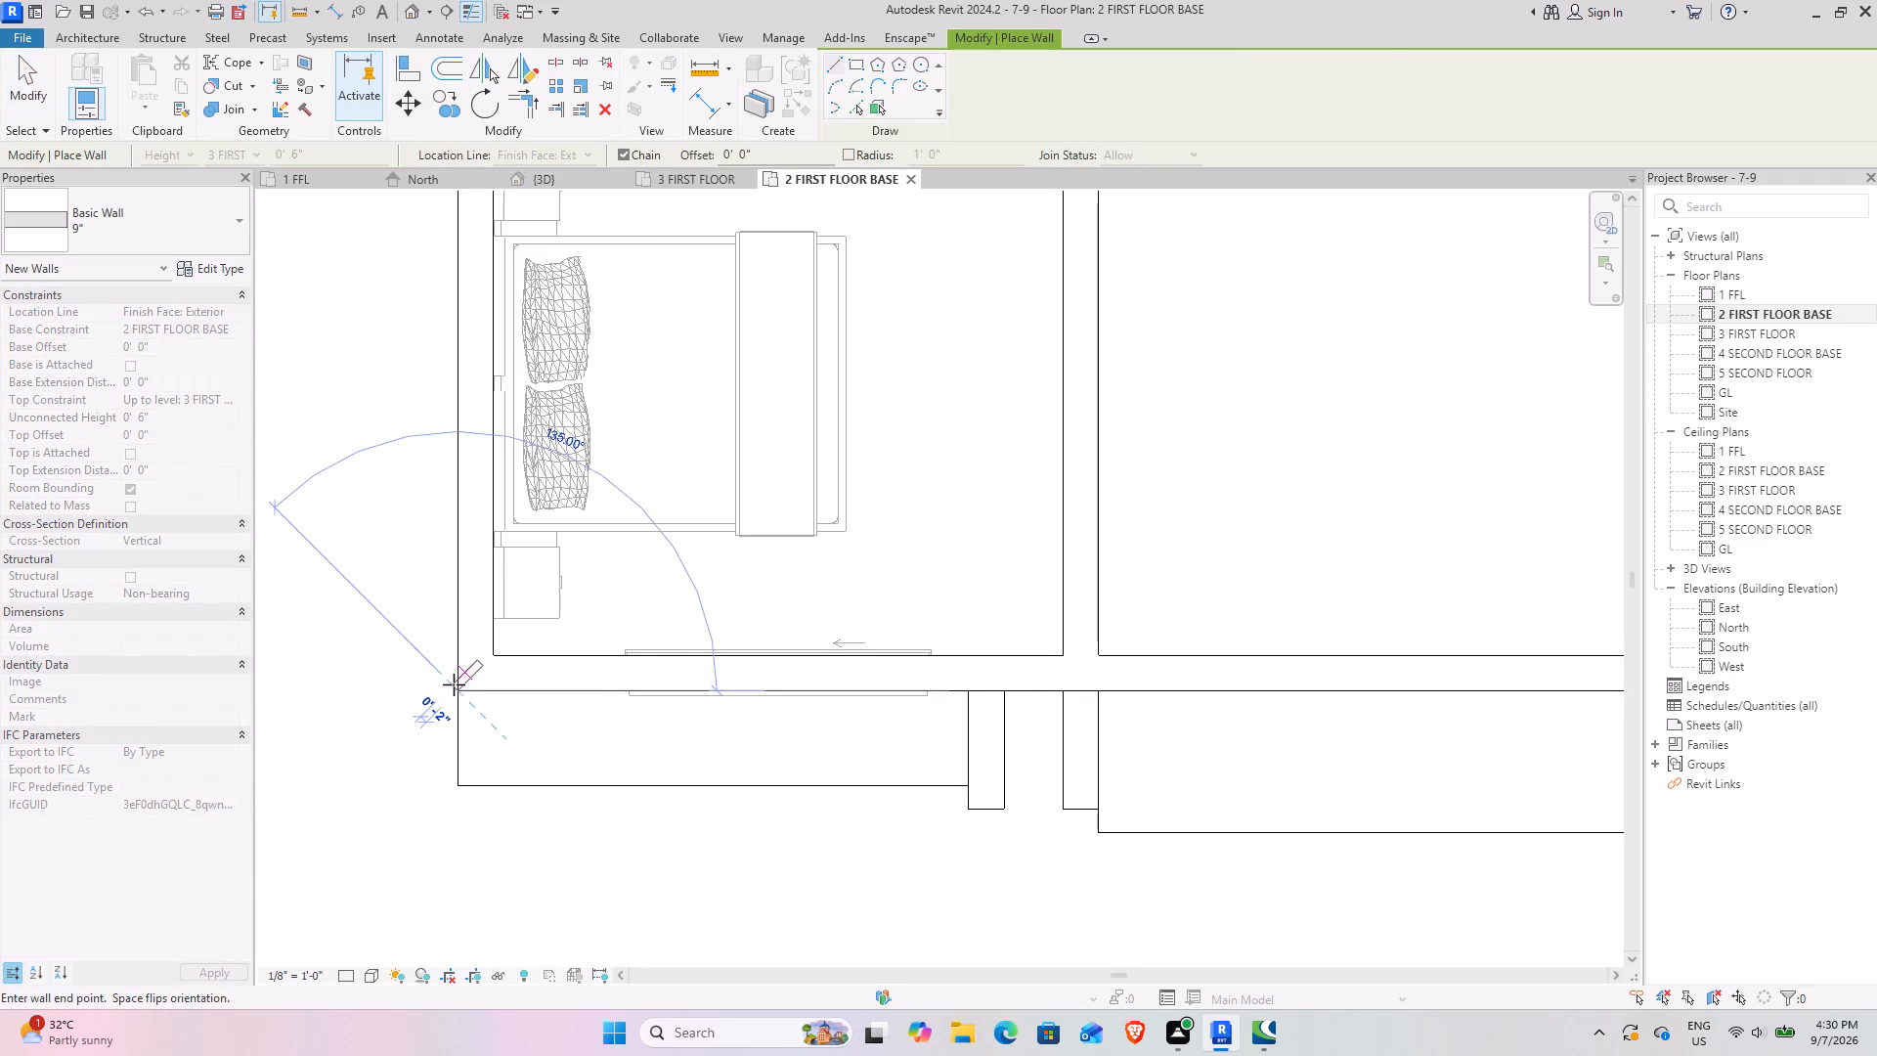
key("space")
type("3'6")
key("Return")
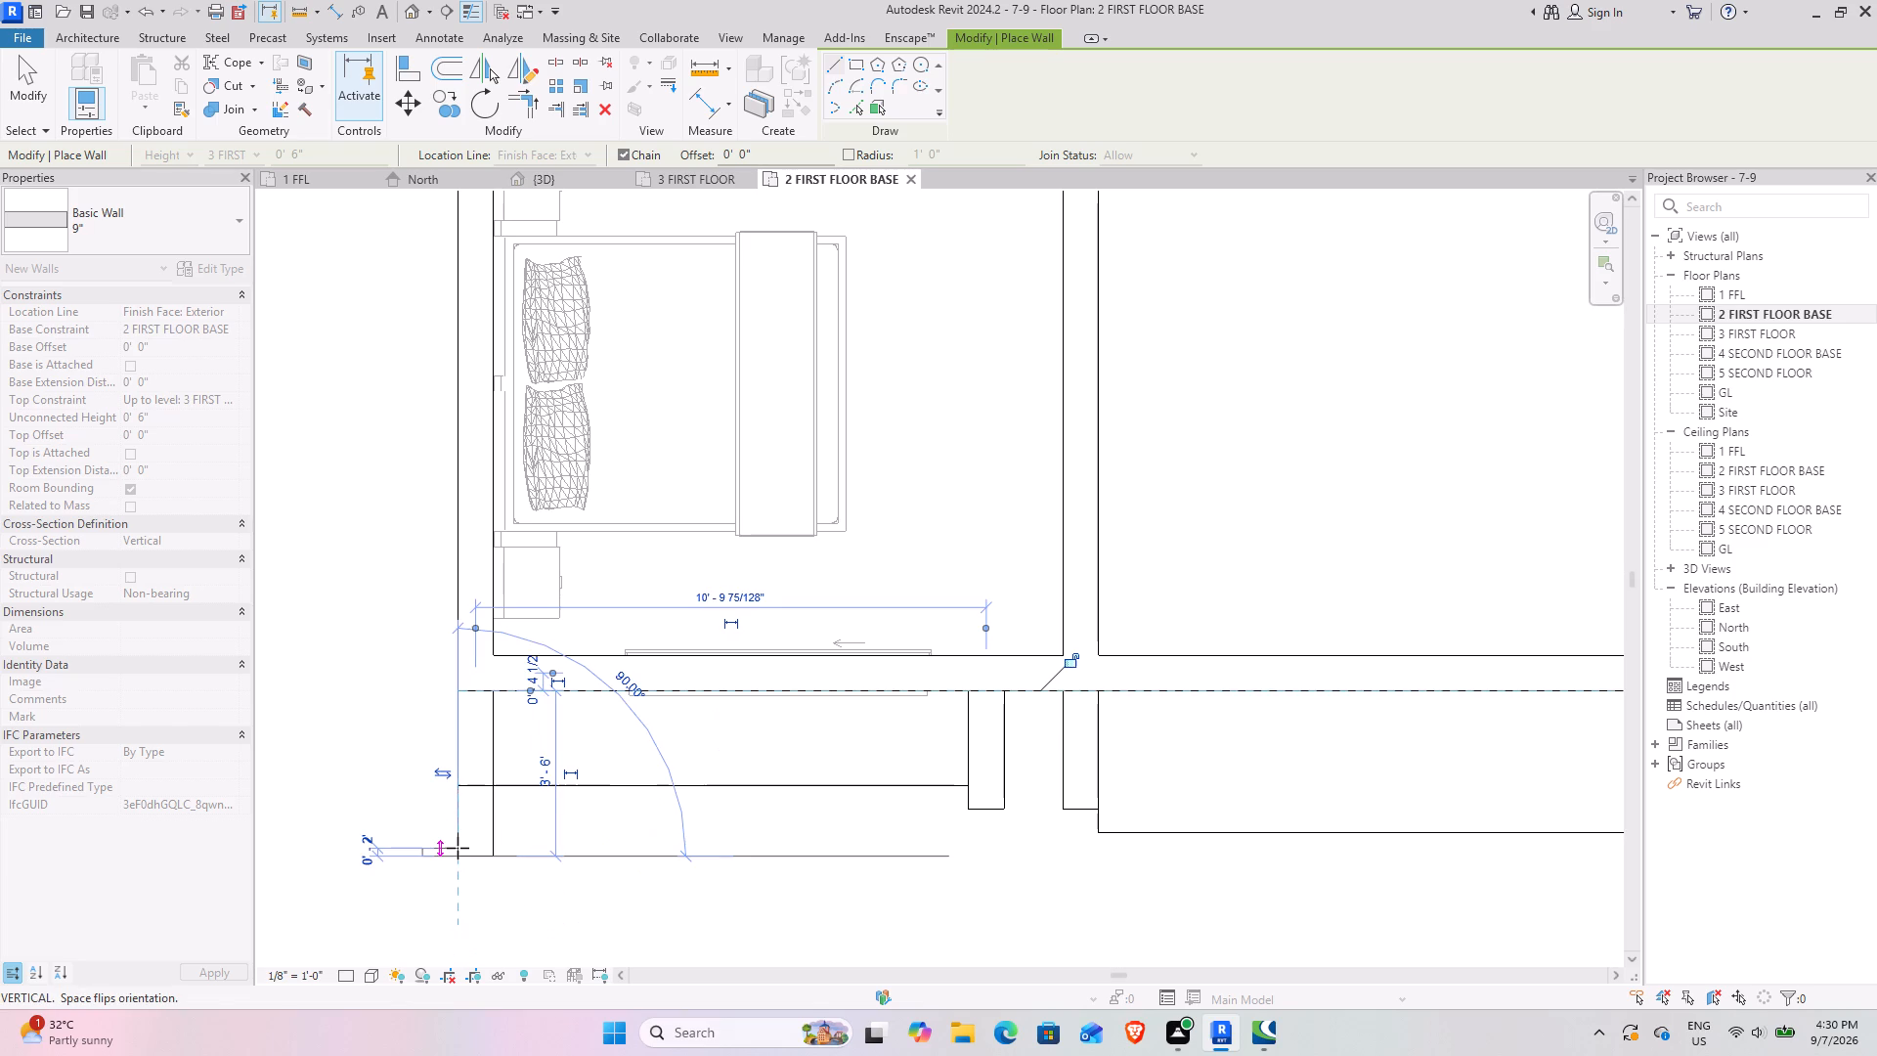
key("Escape")
key("Escape")
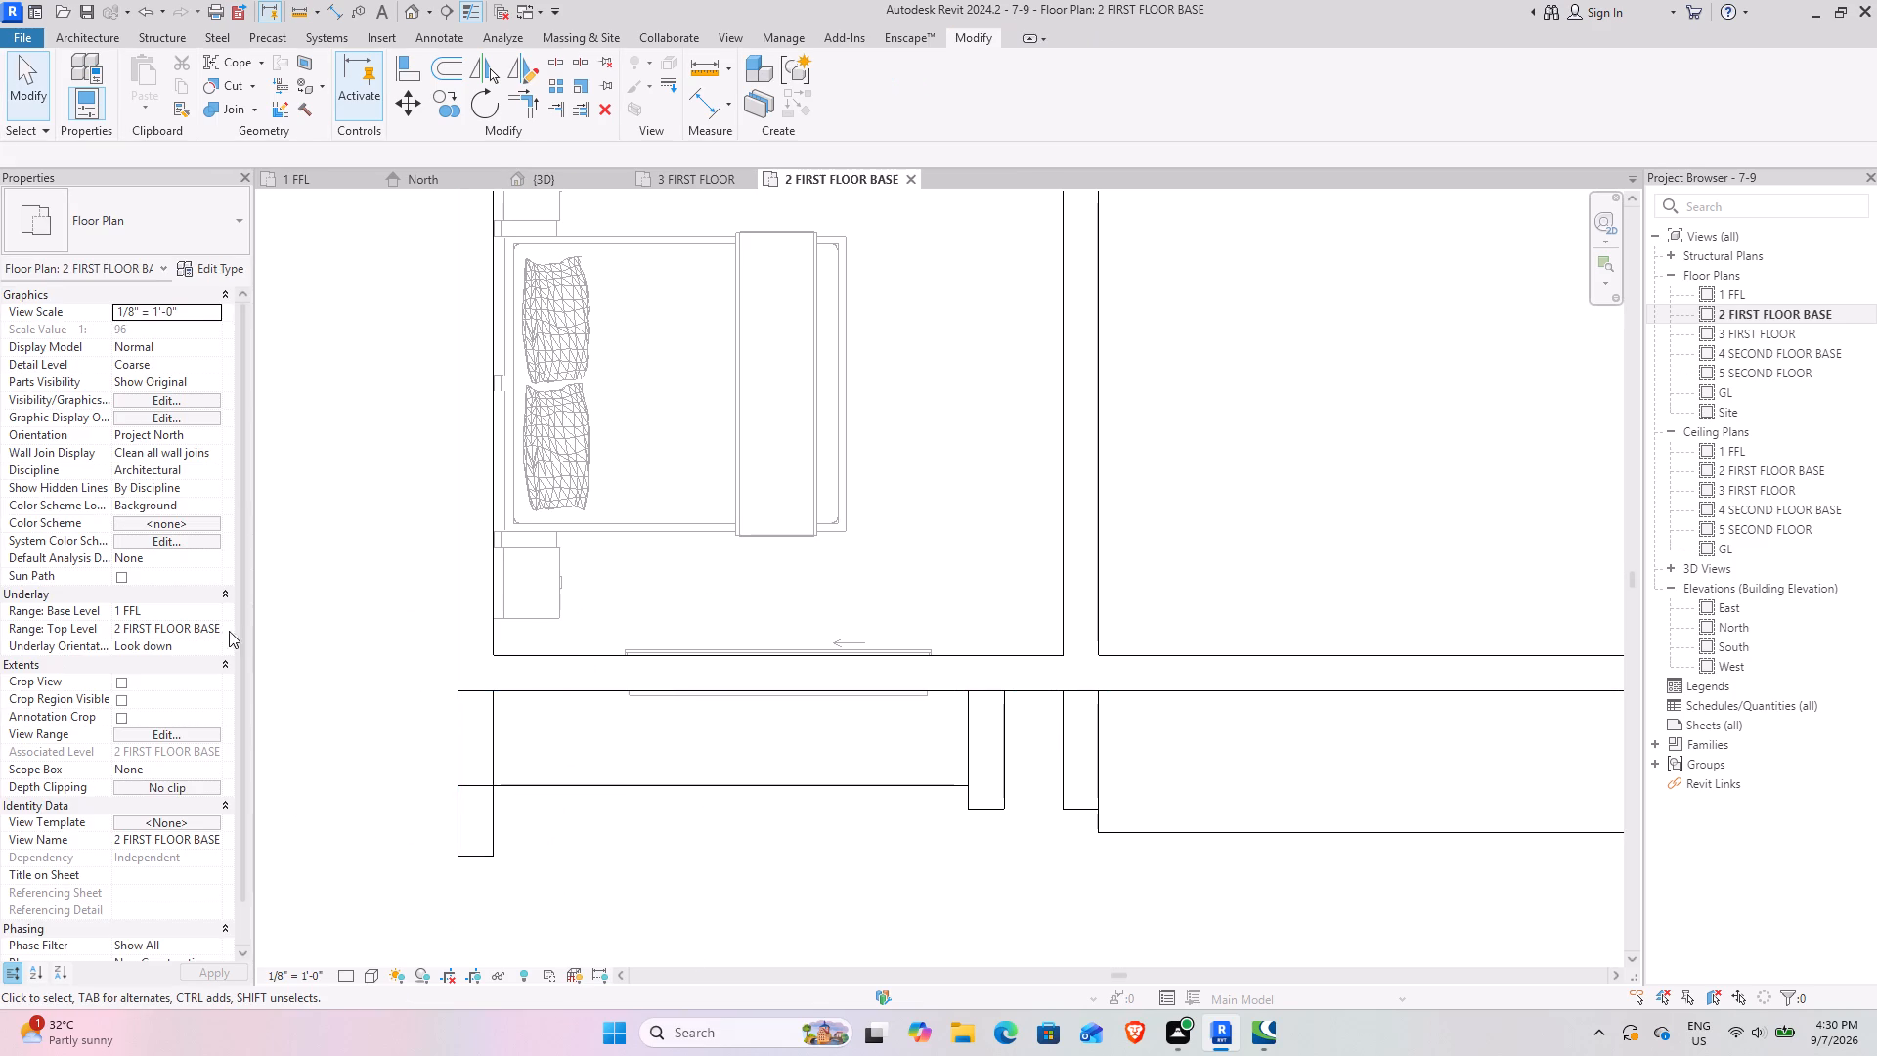
Set the new front projecting wall's top constraint to level 4 SECOND FLOOR BASE.
left_click(536, 174)
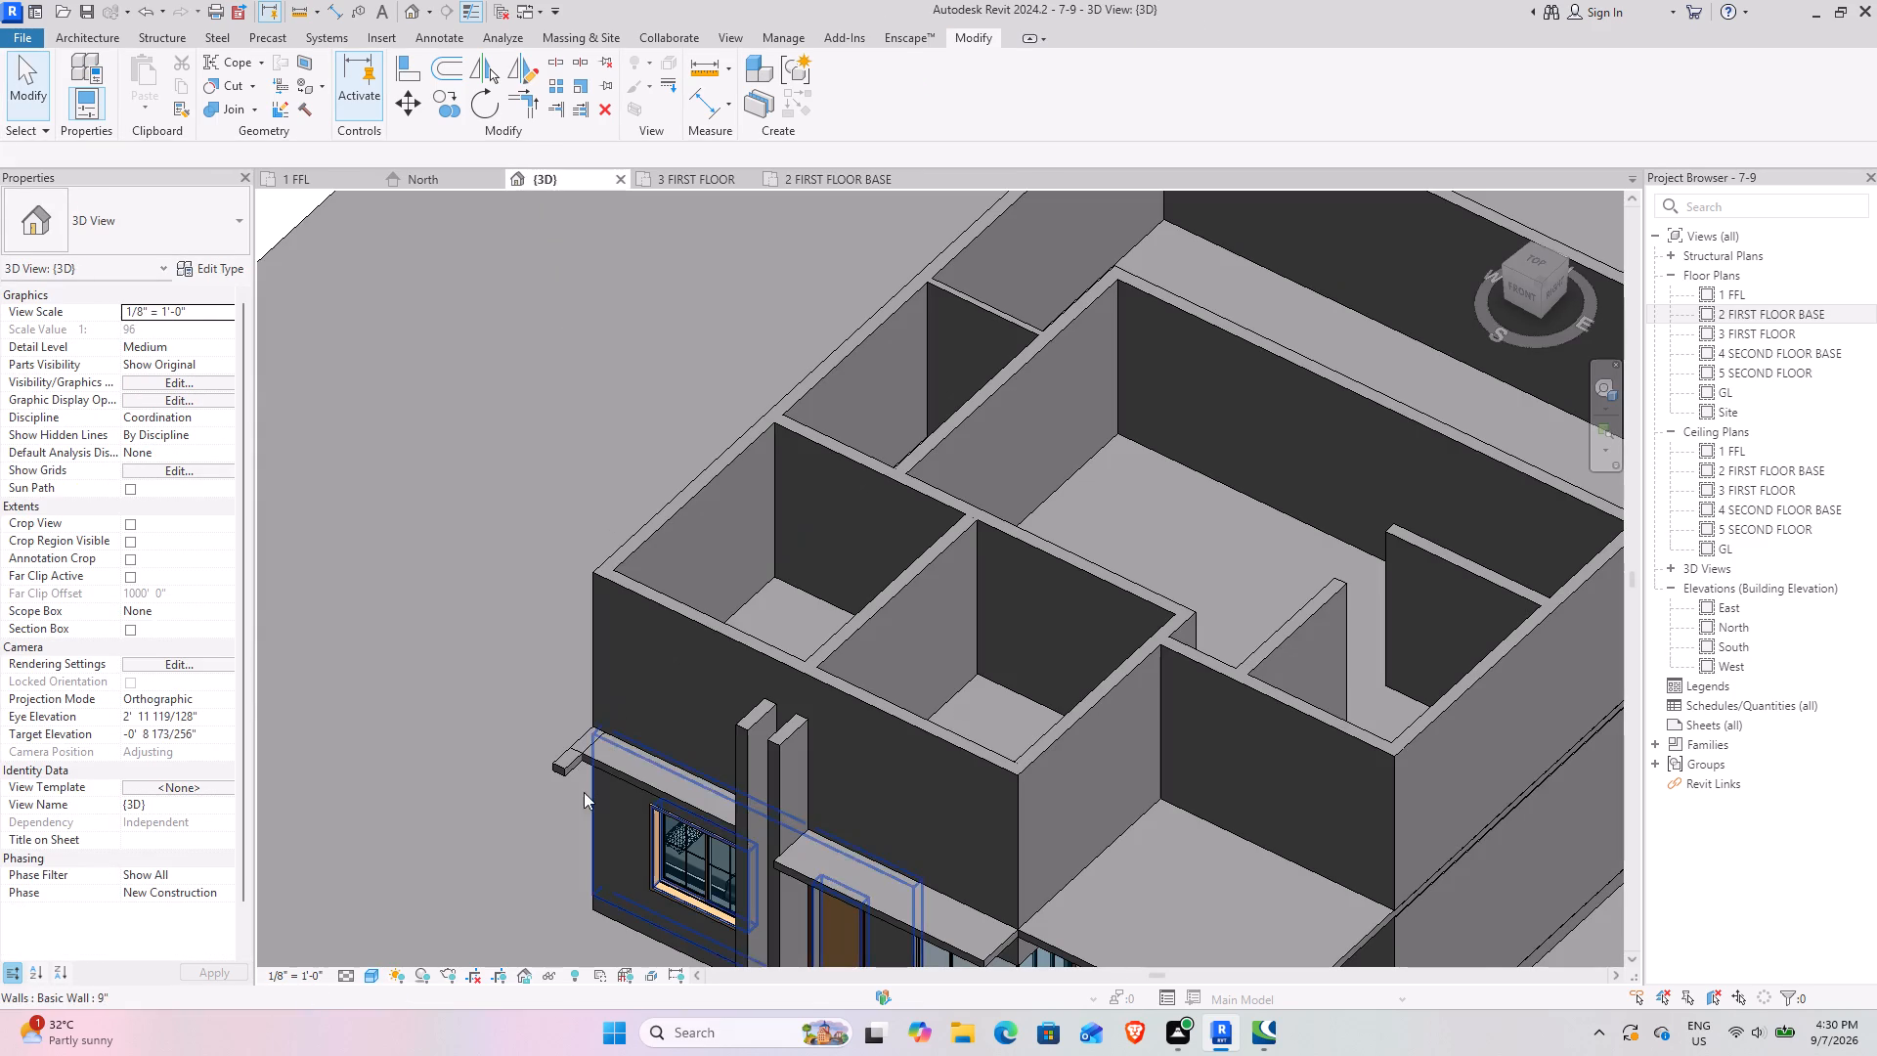
scroll(575, 720, "up", 4)
middle_click_drag(610, 809, 960, 554, "shift")
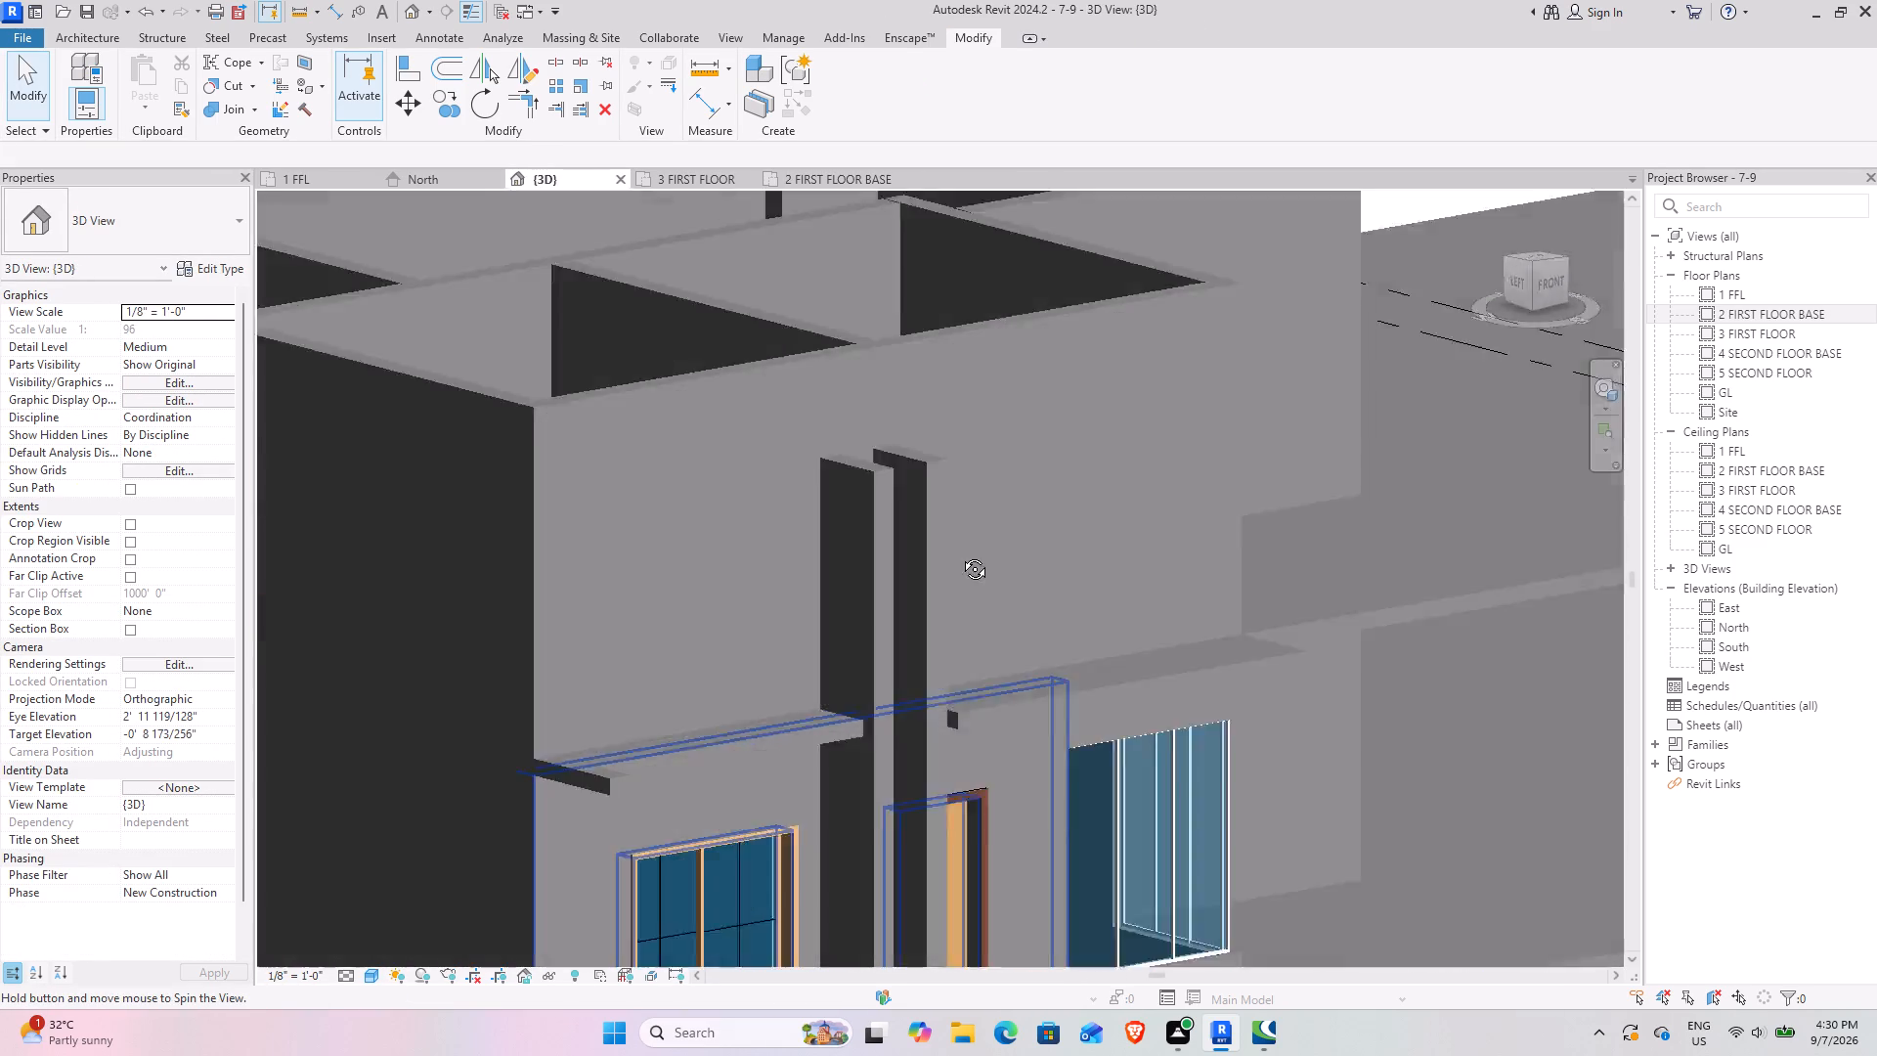
middle_click_drag(960, 554, 983, 525, "shift")
left_click(601, 774)
middle_click_drag(710, 758, 645, 918, "shift")
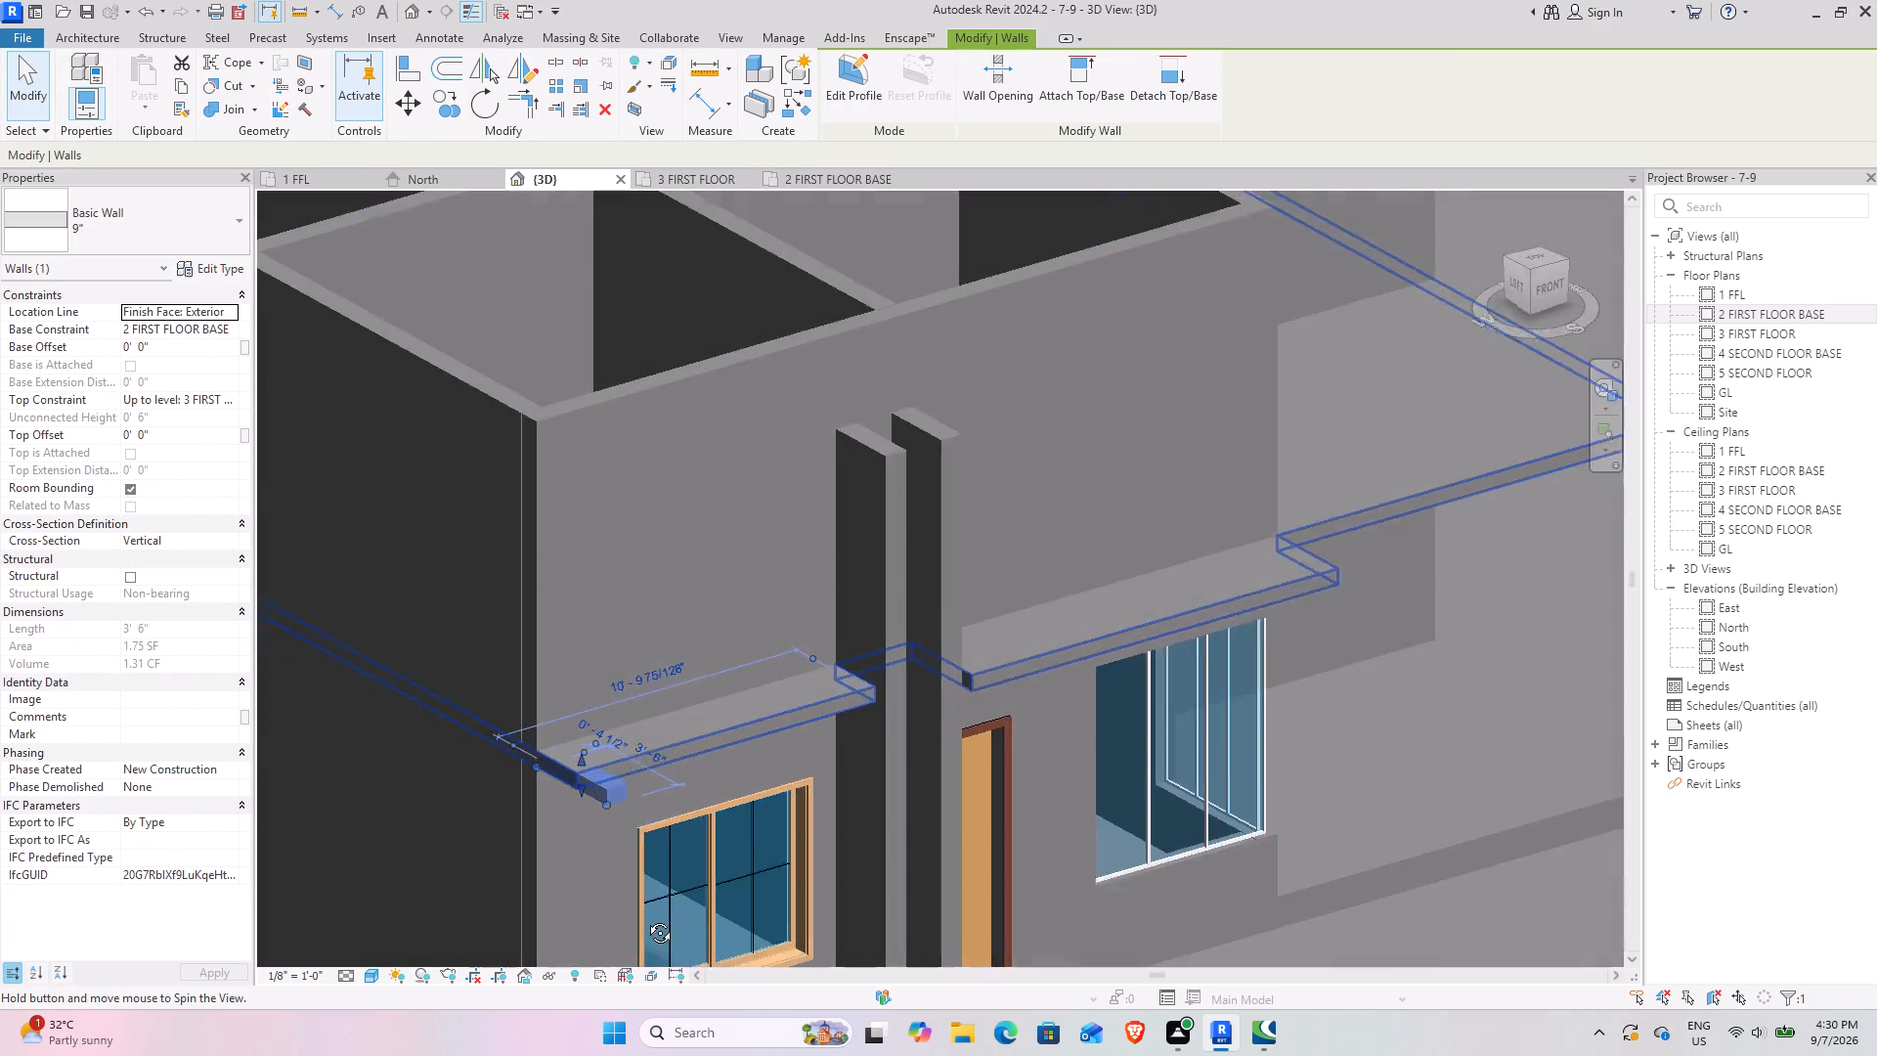
middle_click_drag(645, 918, 539, 774, "shift")
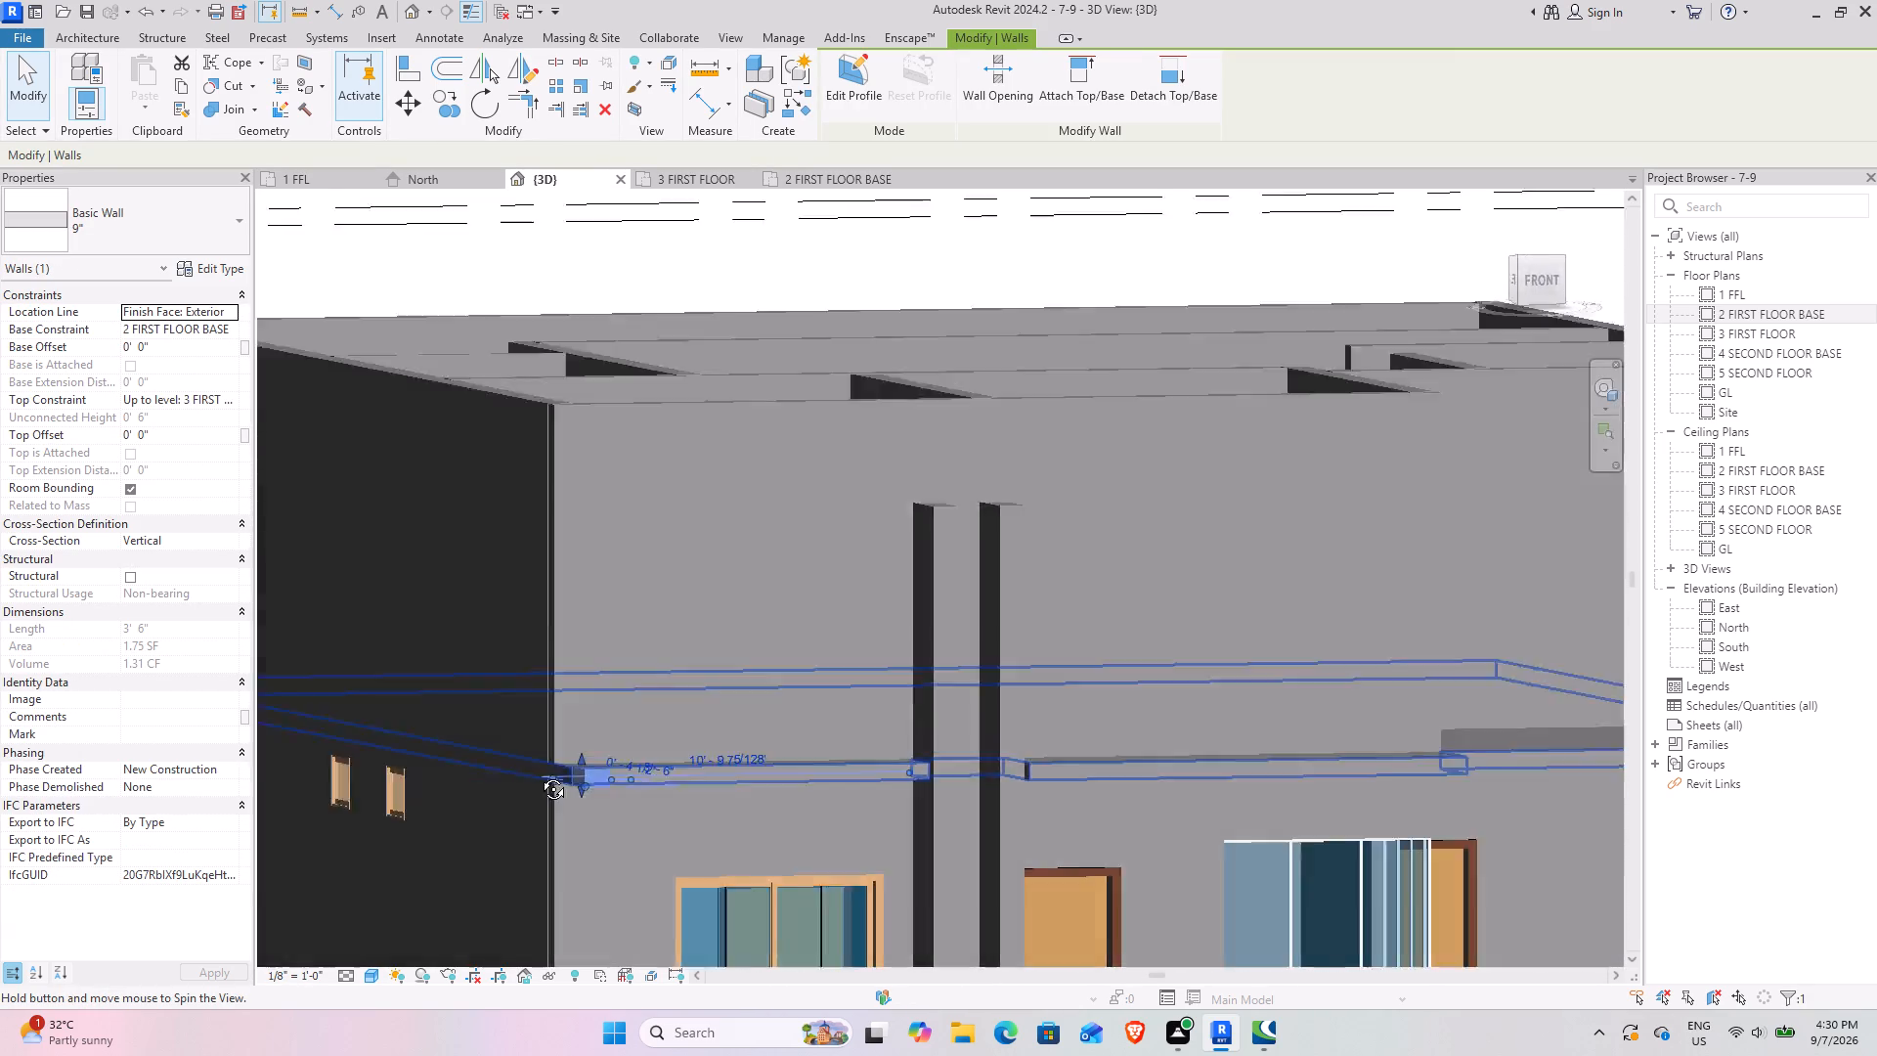
middle_click_drag(539, 774, 345, 809, "shift")
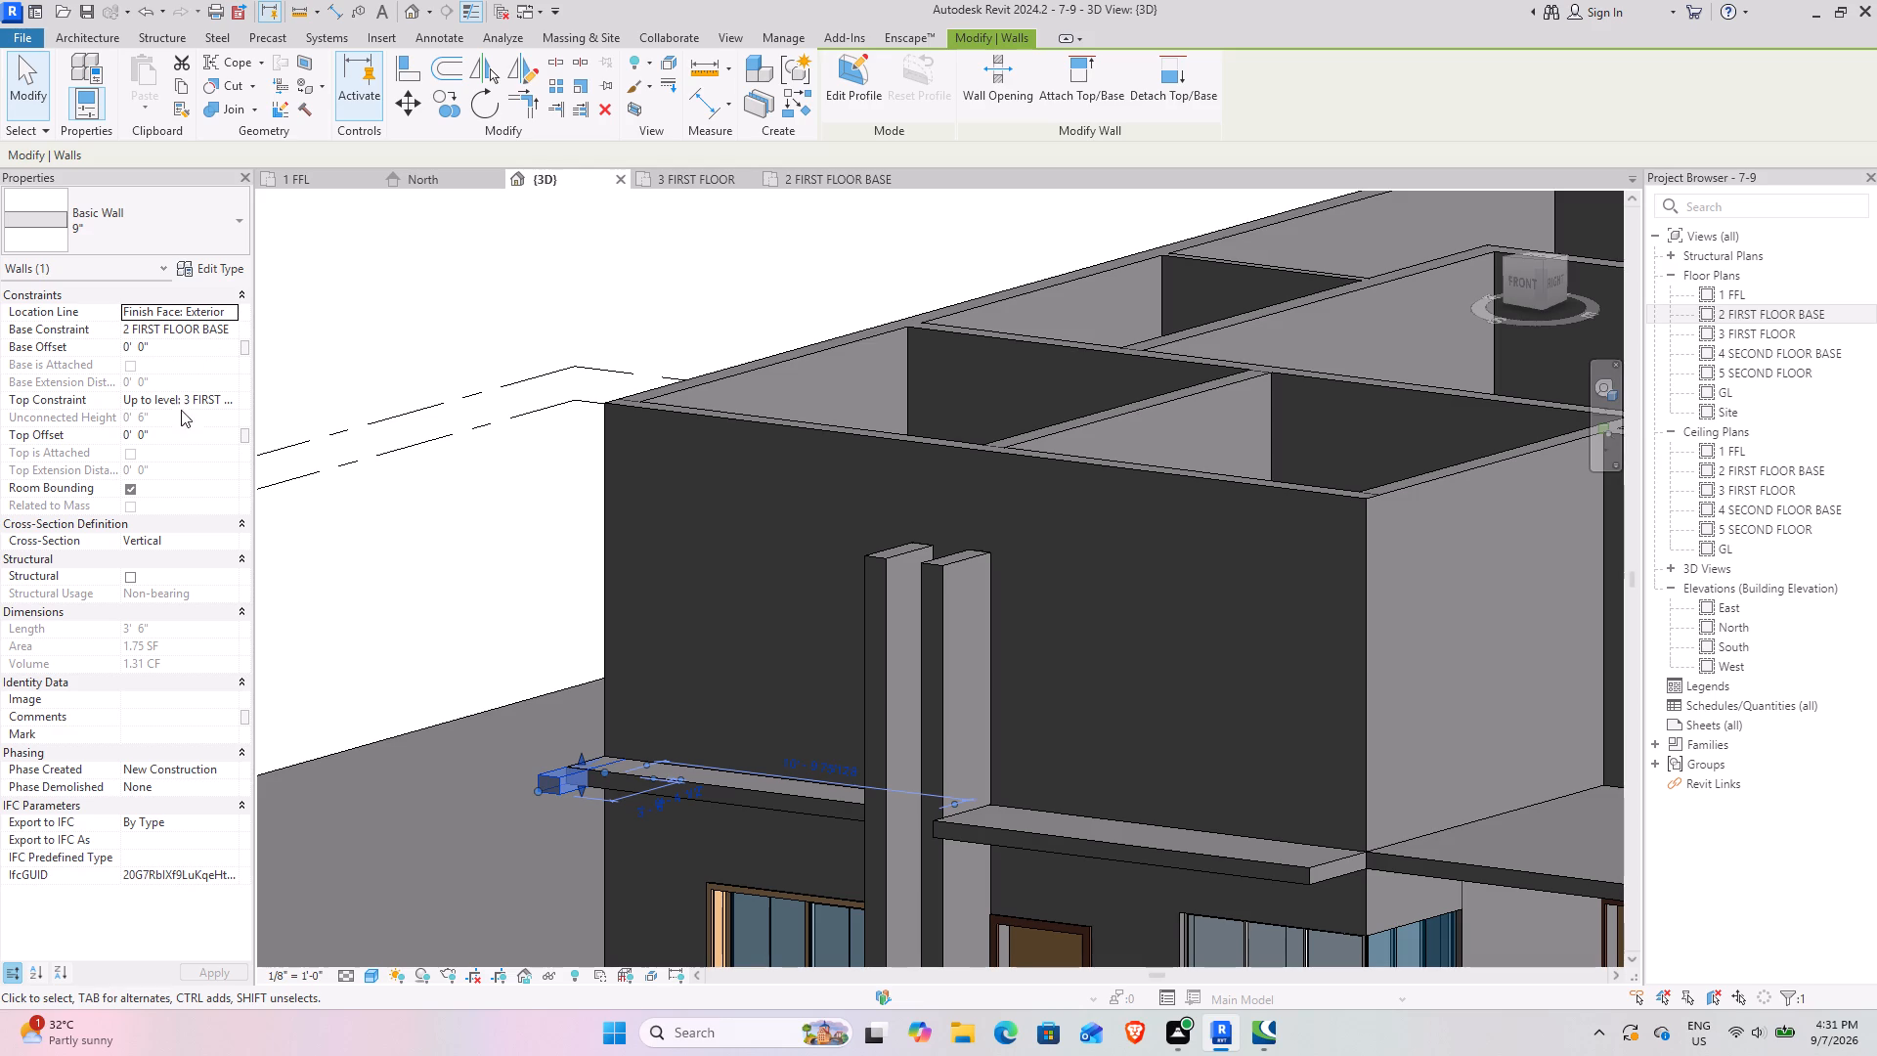
left_click(258, 383)
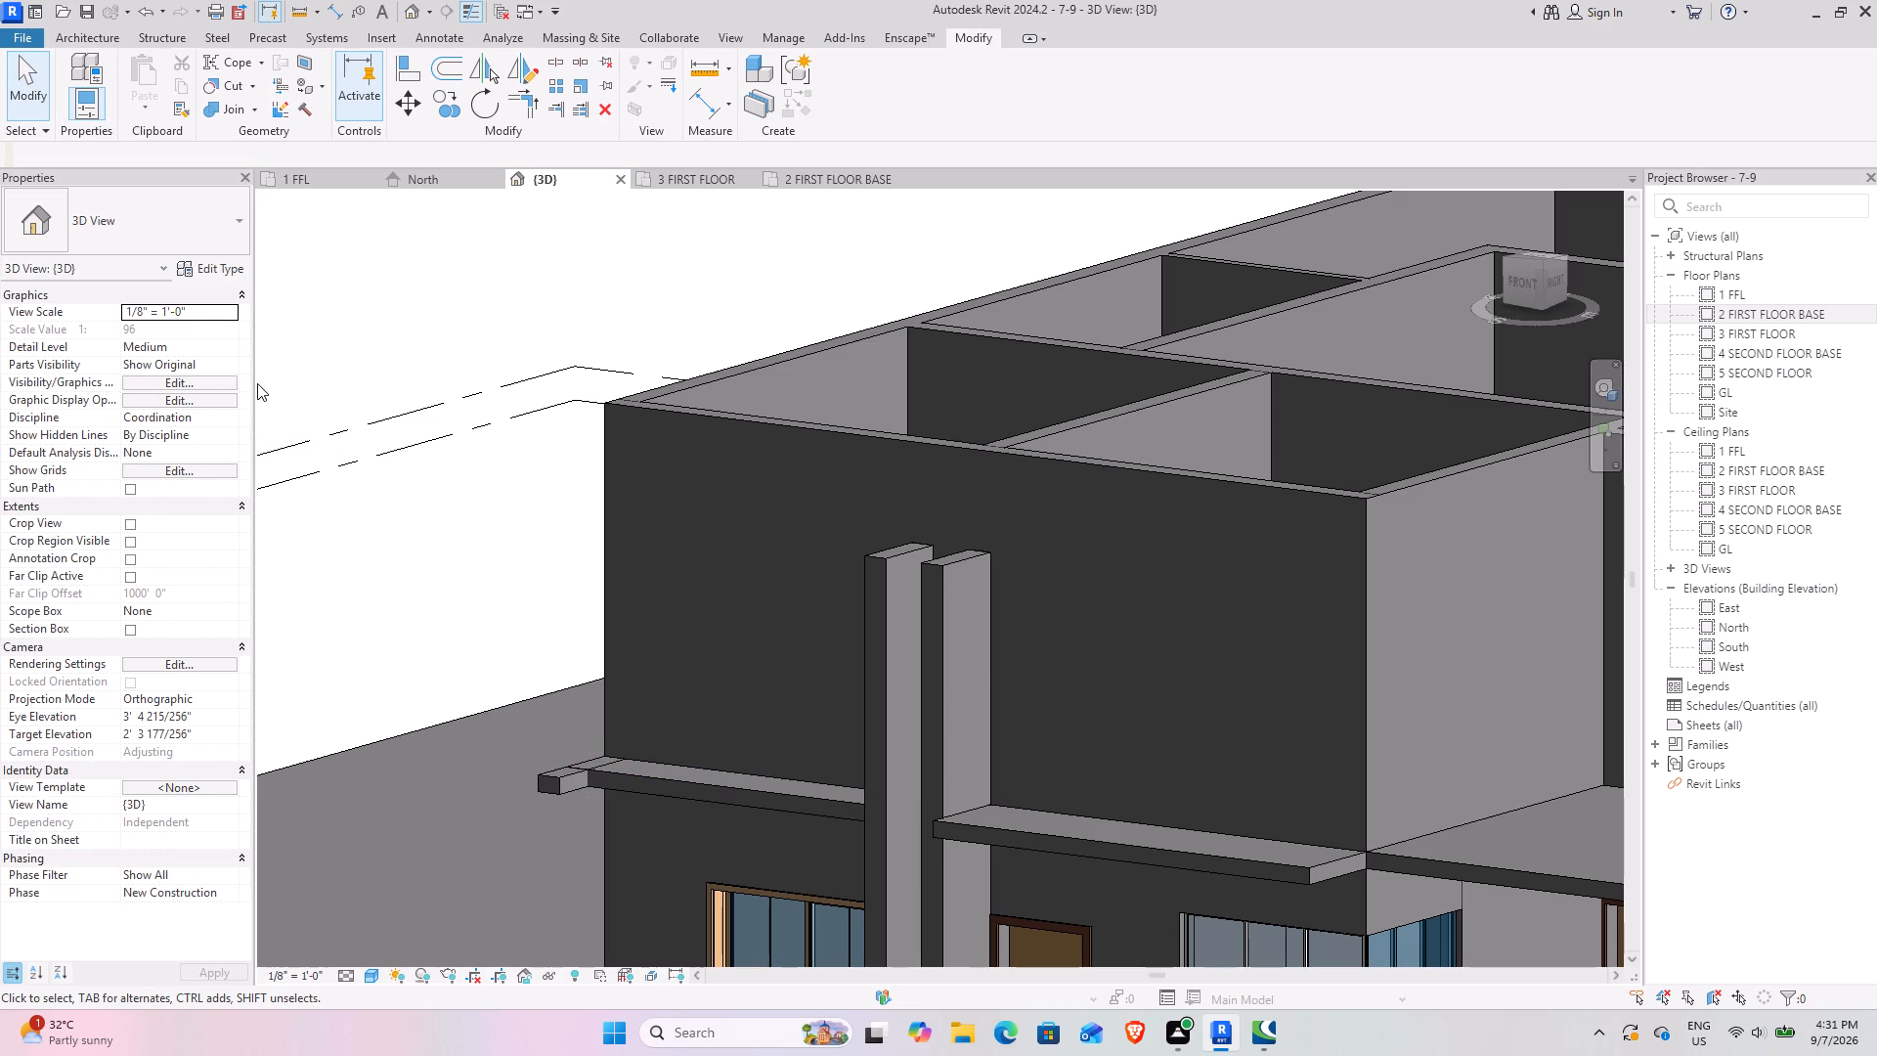
left_click(545, 769)
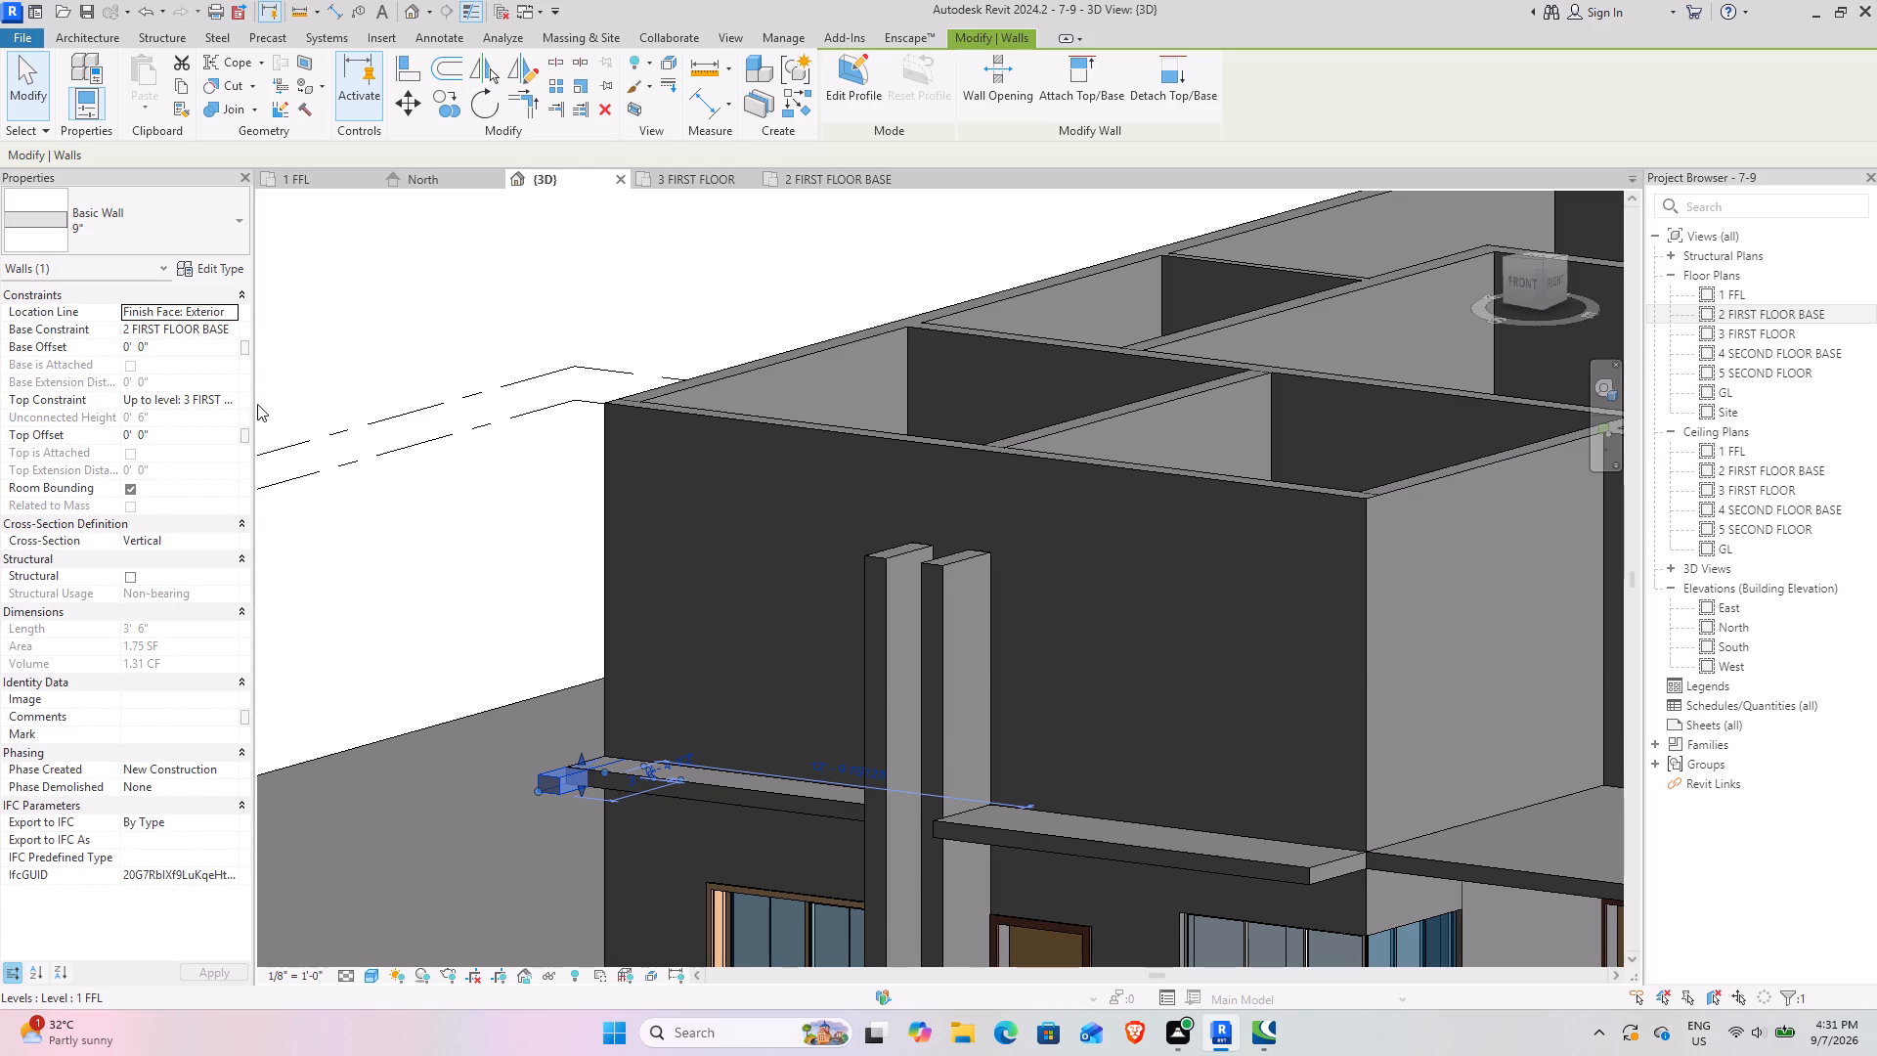
left_click_drag(254, 403, 323, 403)
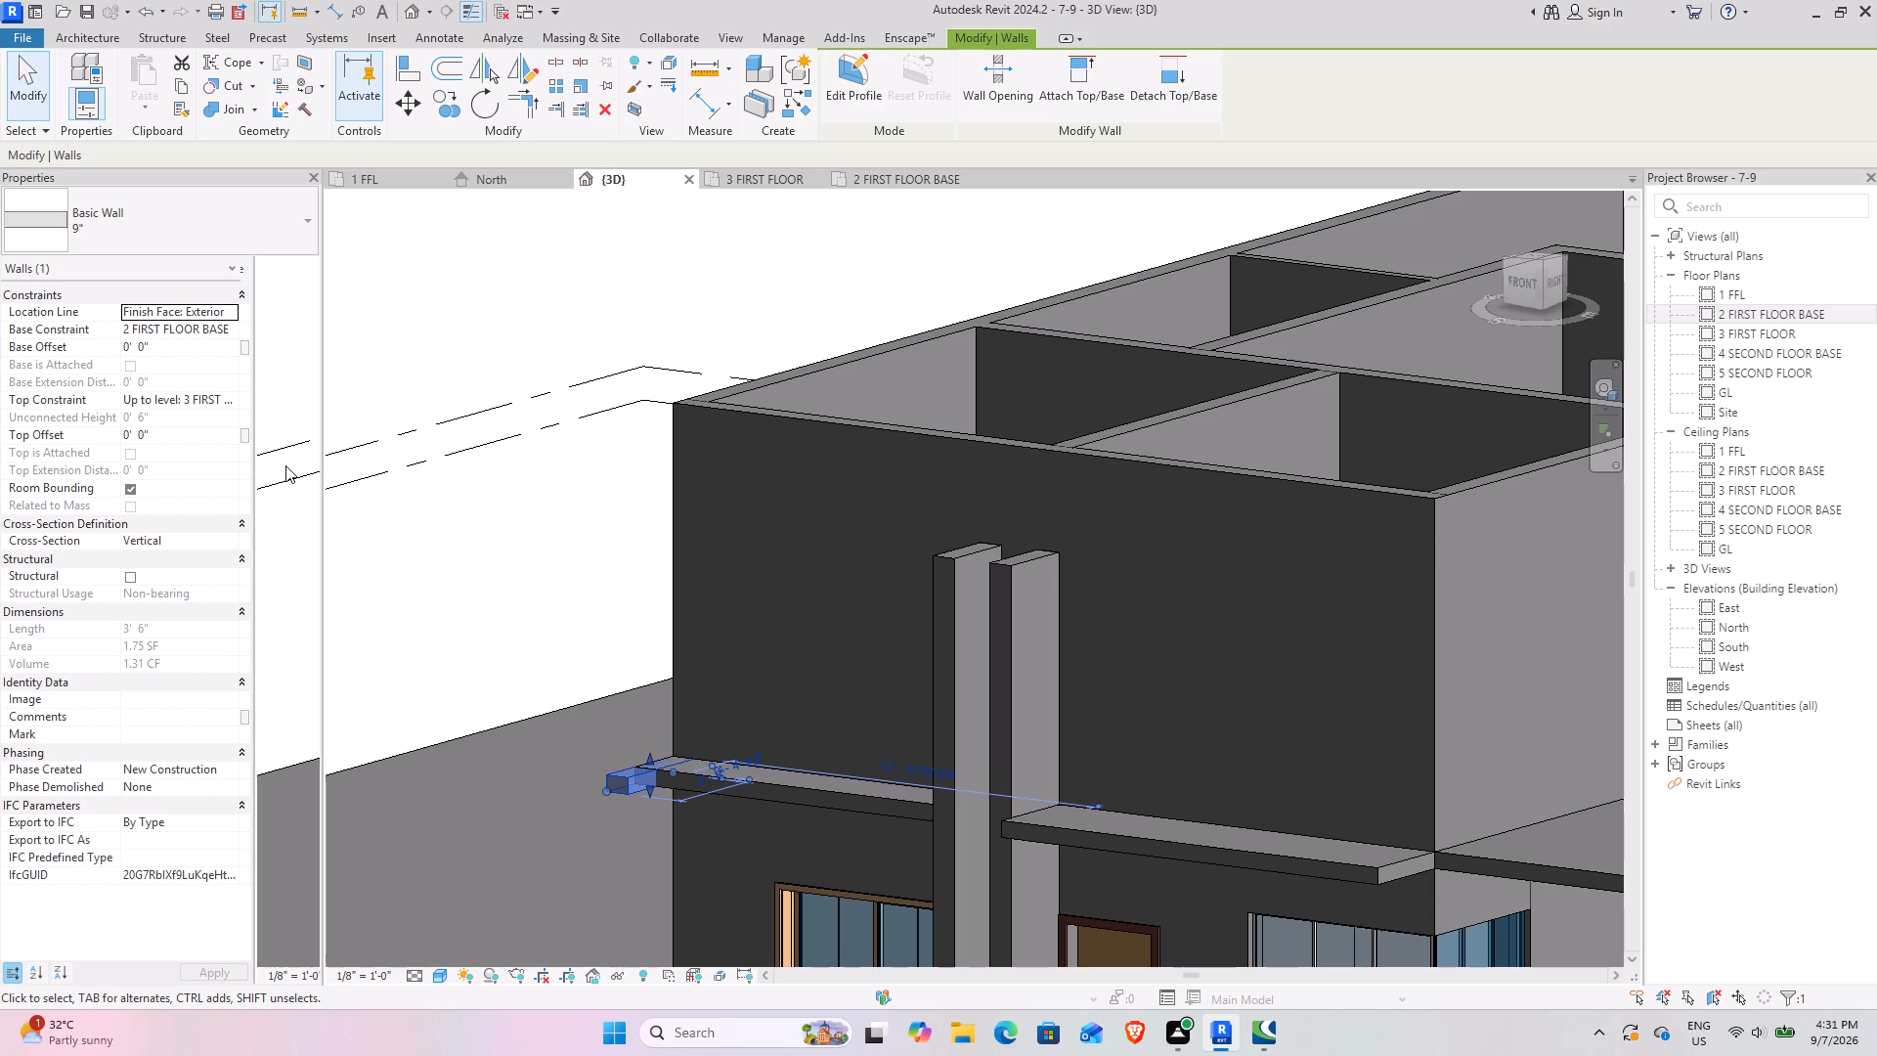
left_click(300, 400)
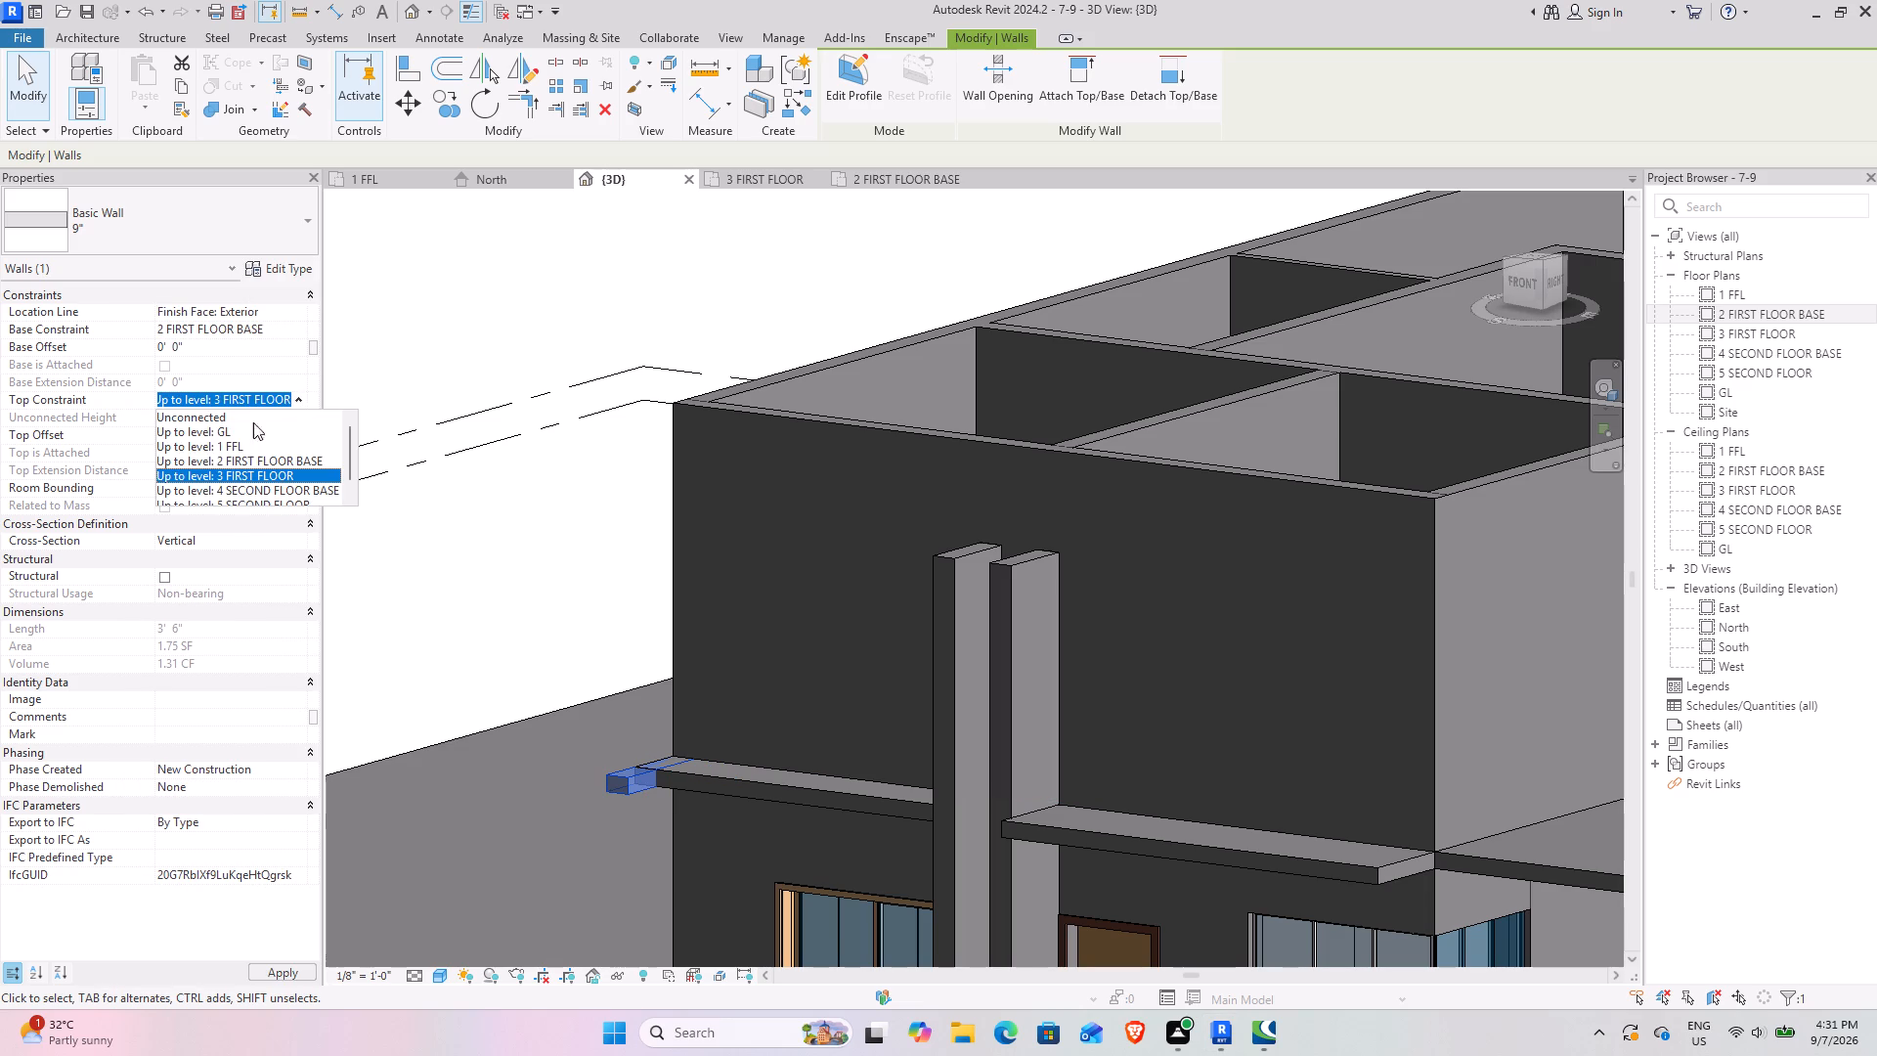
left_click(262, 490)
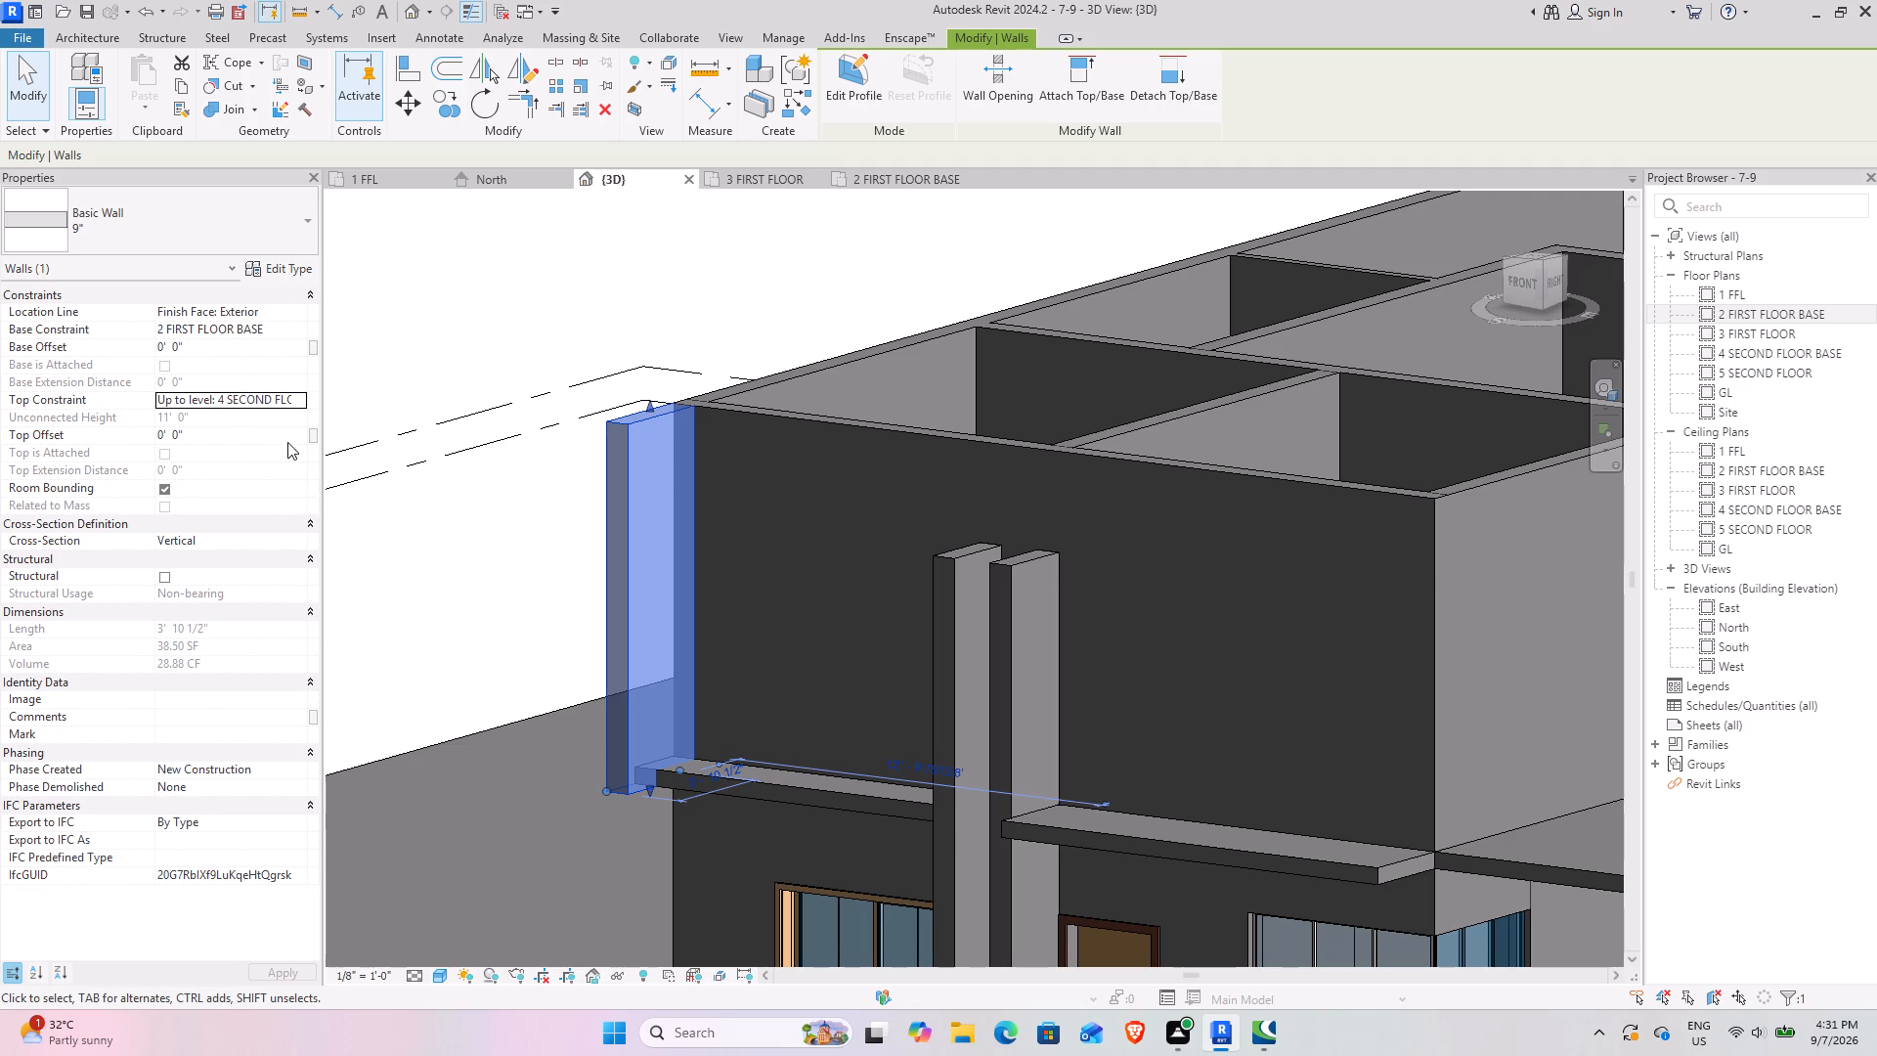
left_click(437, 567)
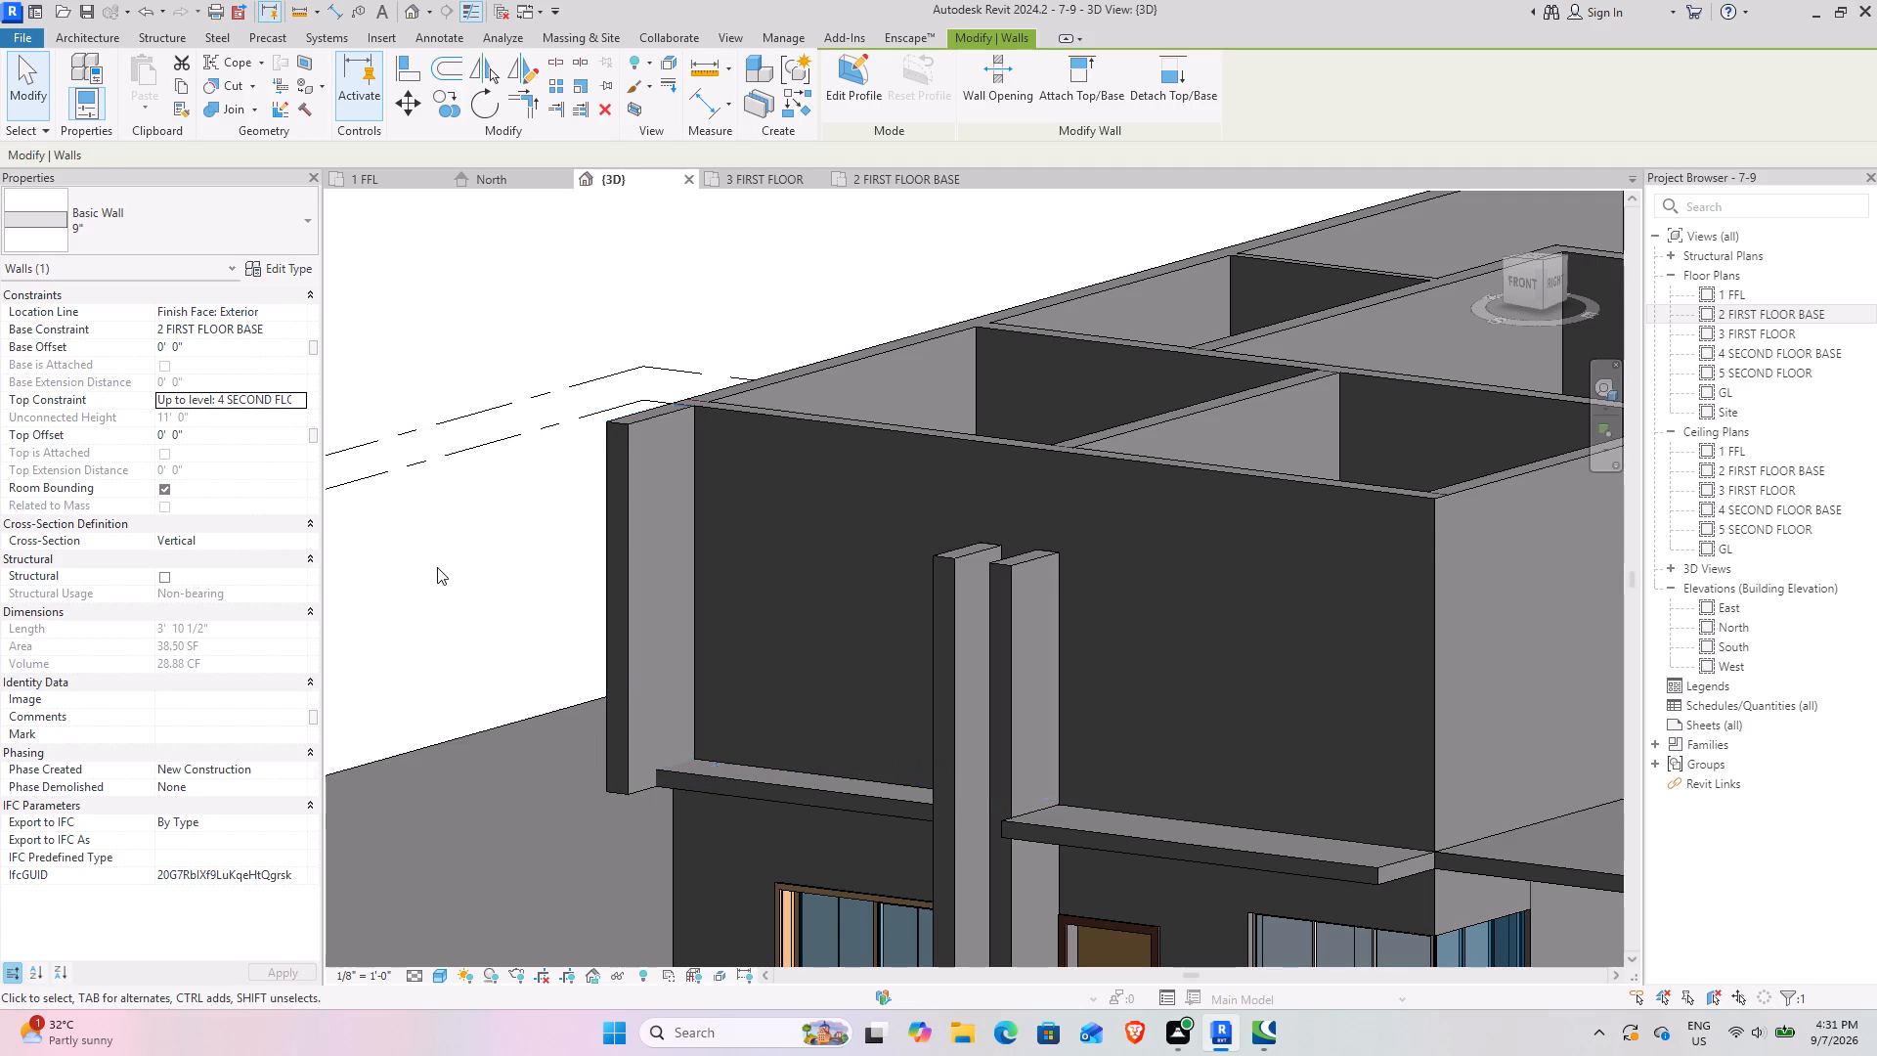
Edit the ROOF floor's boundary in the 2 FIRST FLOOR BASE plan, sketching lines across the projecting wall's rear end and along its inner face.
left_click(722, 799)
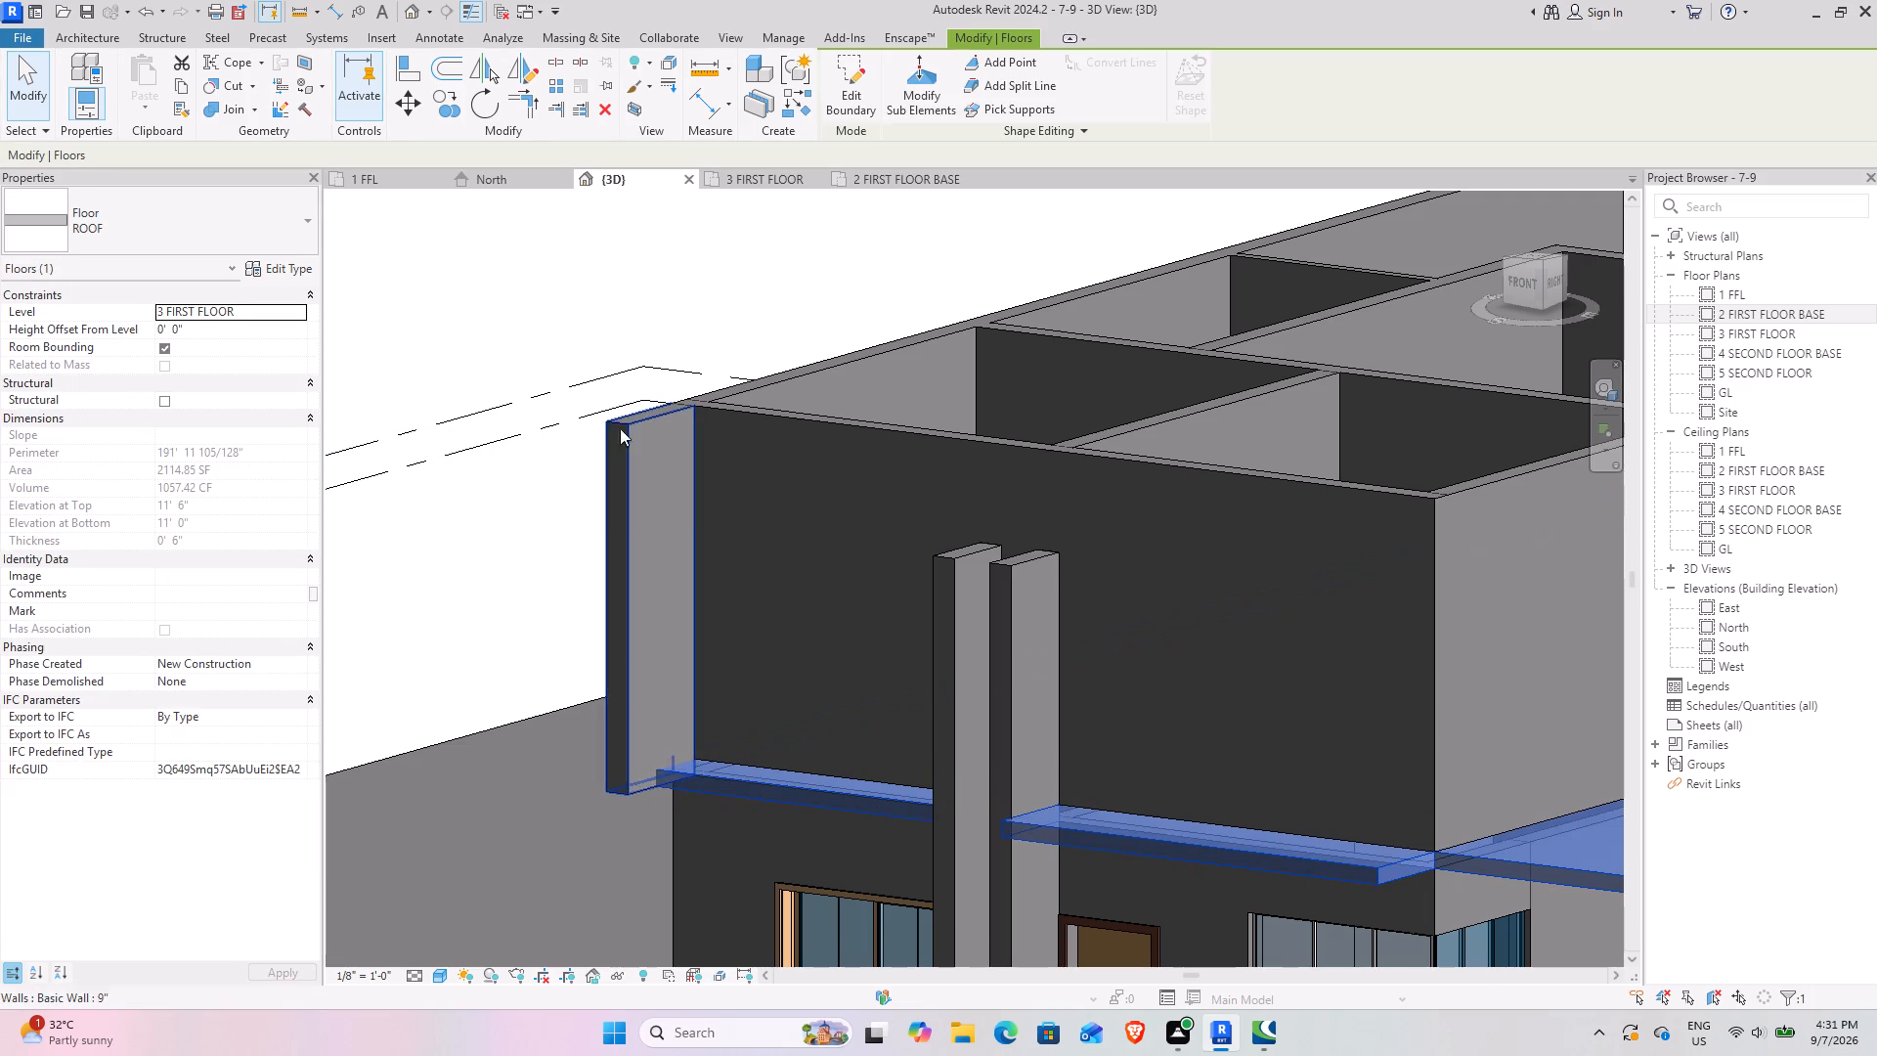
left_click(858, 97)
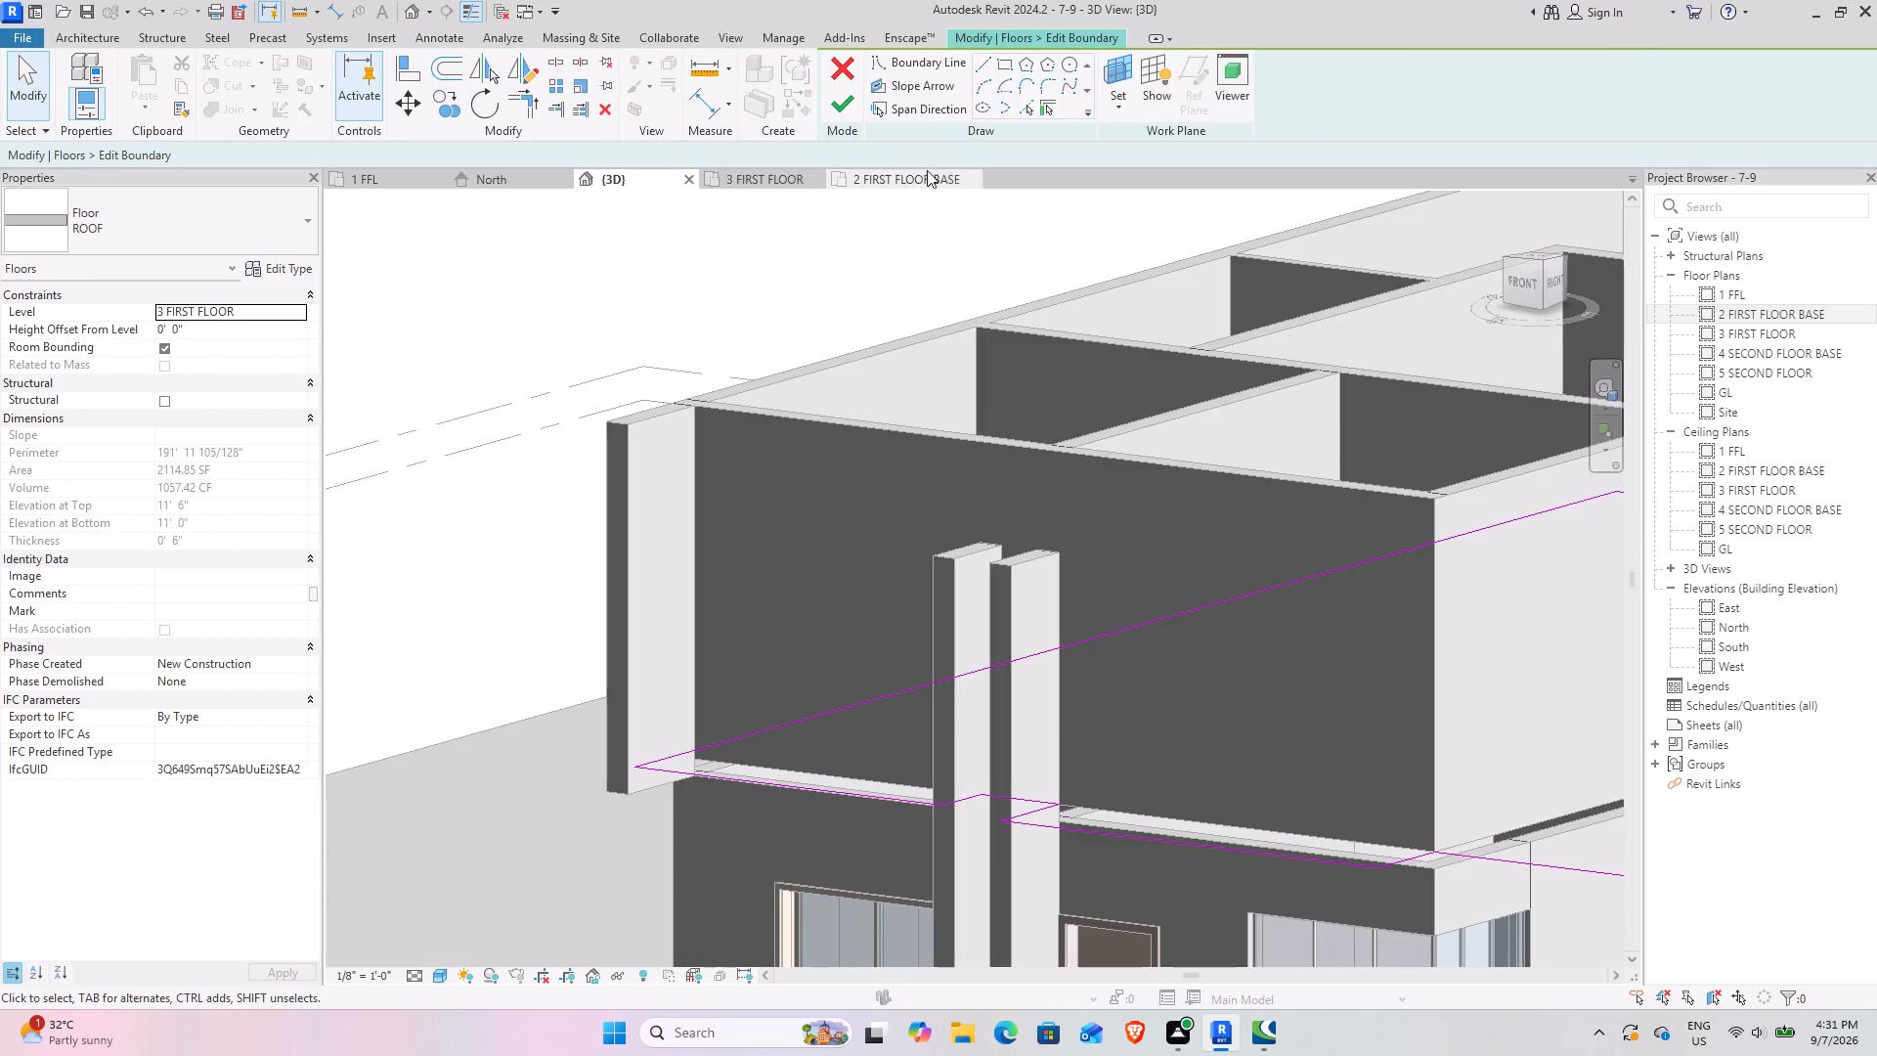
left_click(878, 190)
left_click(889, 182)
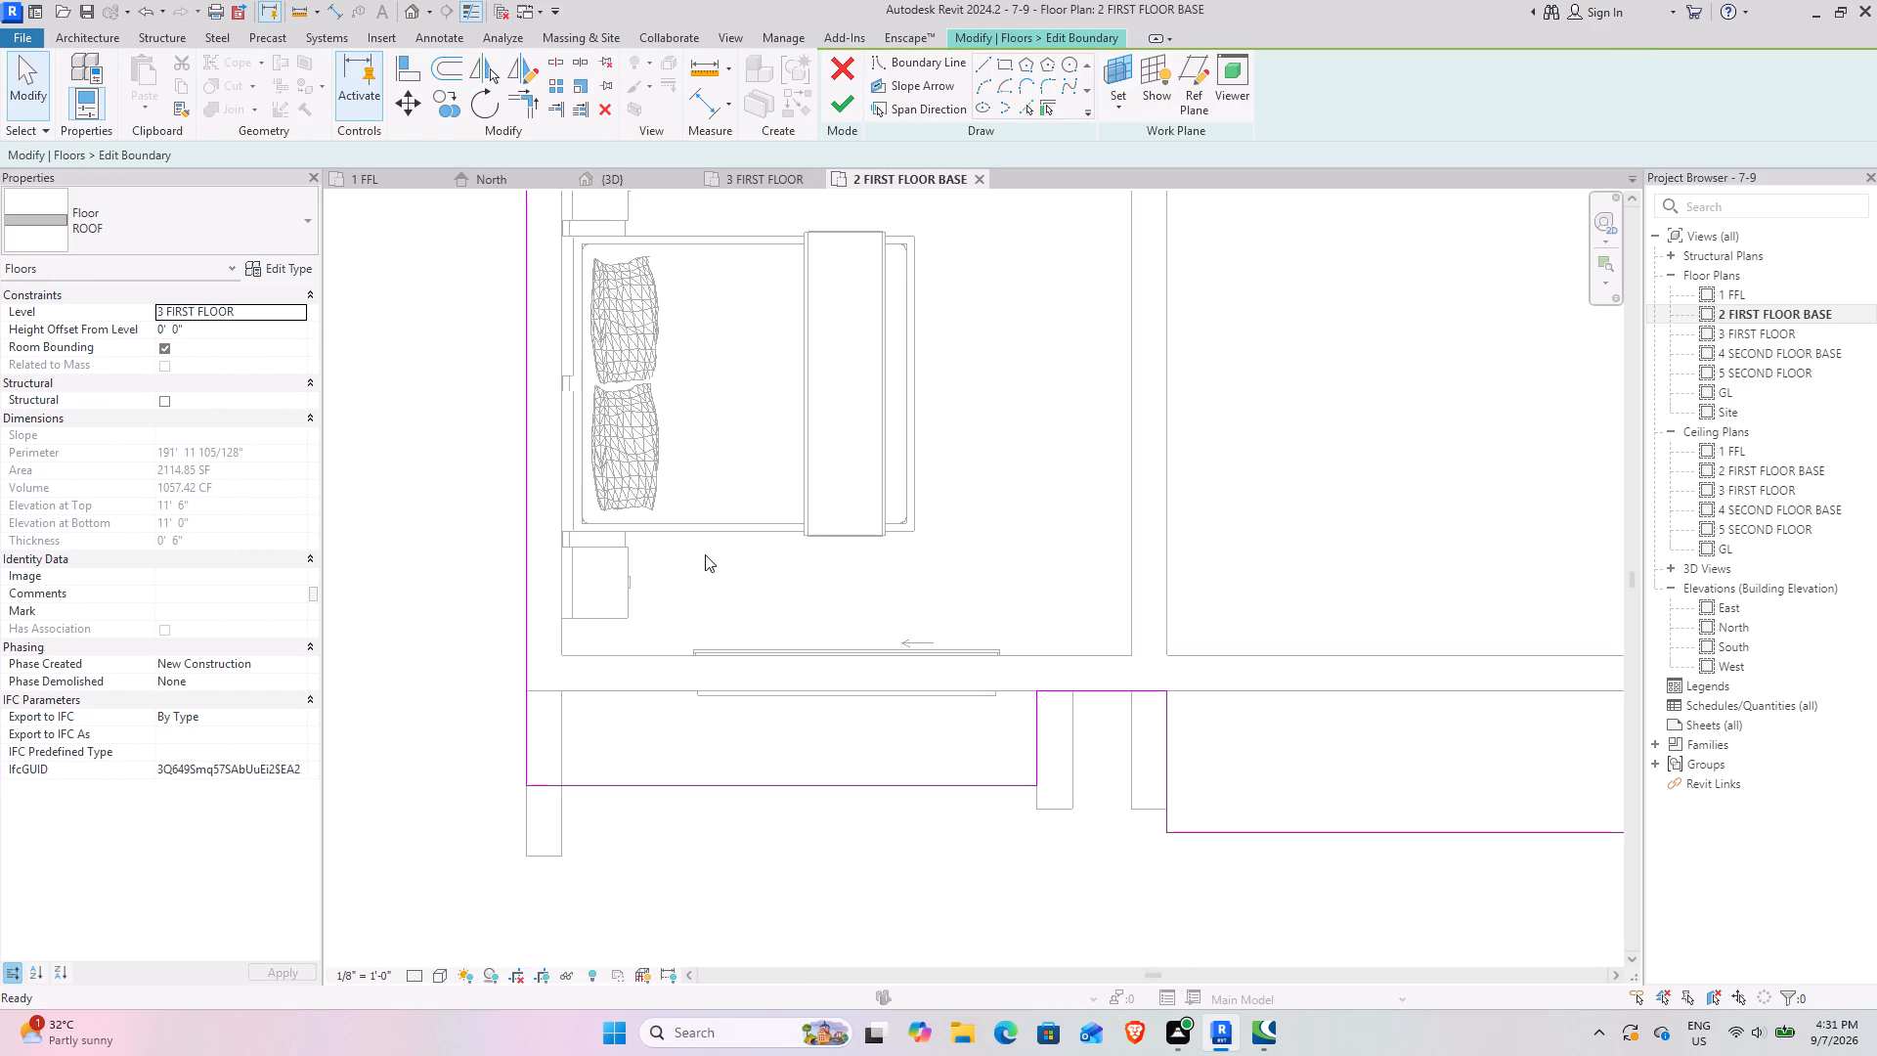
middle_click_drag(575, 794, 531, 695)
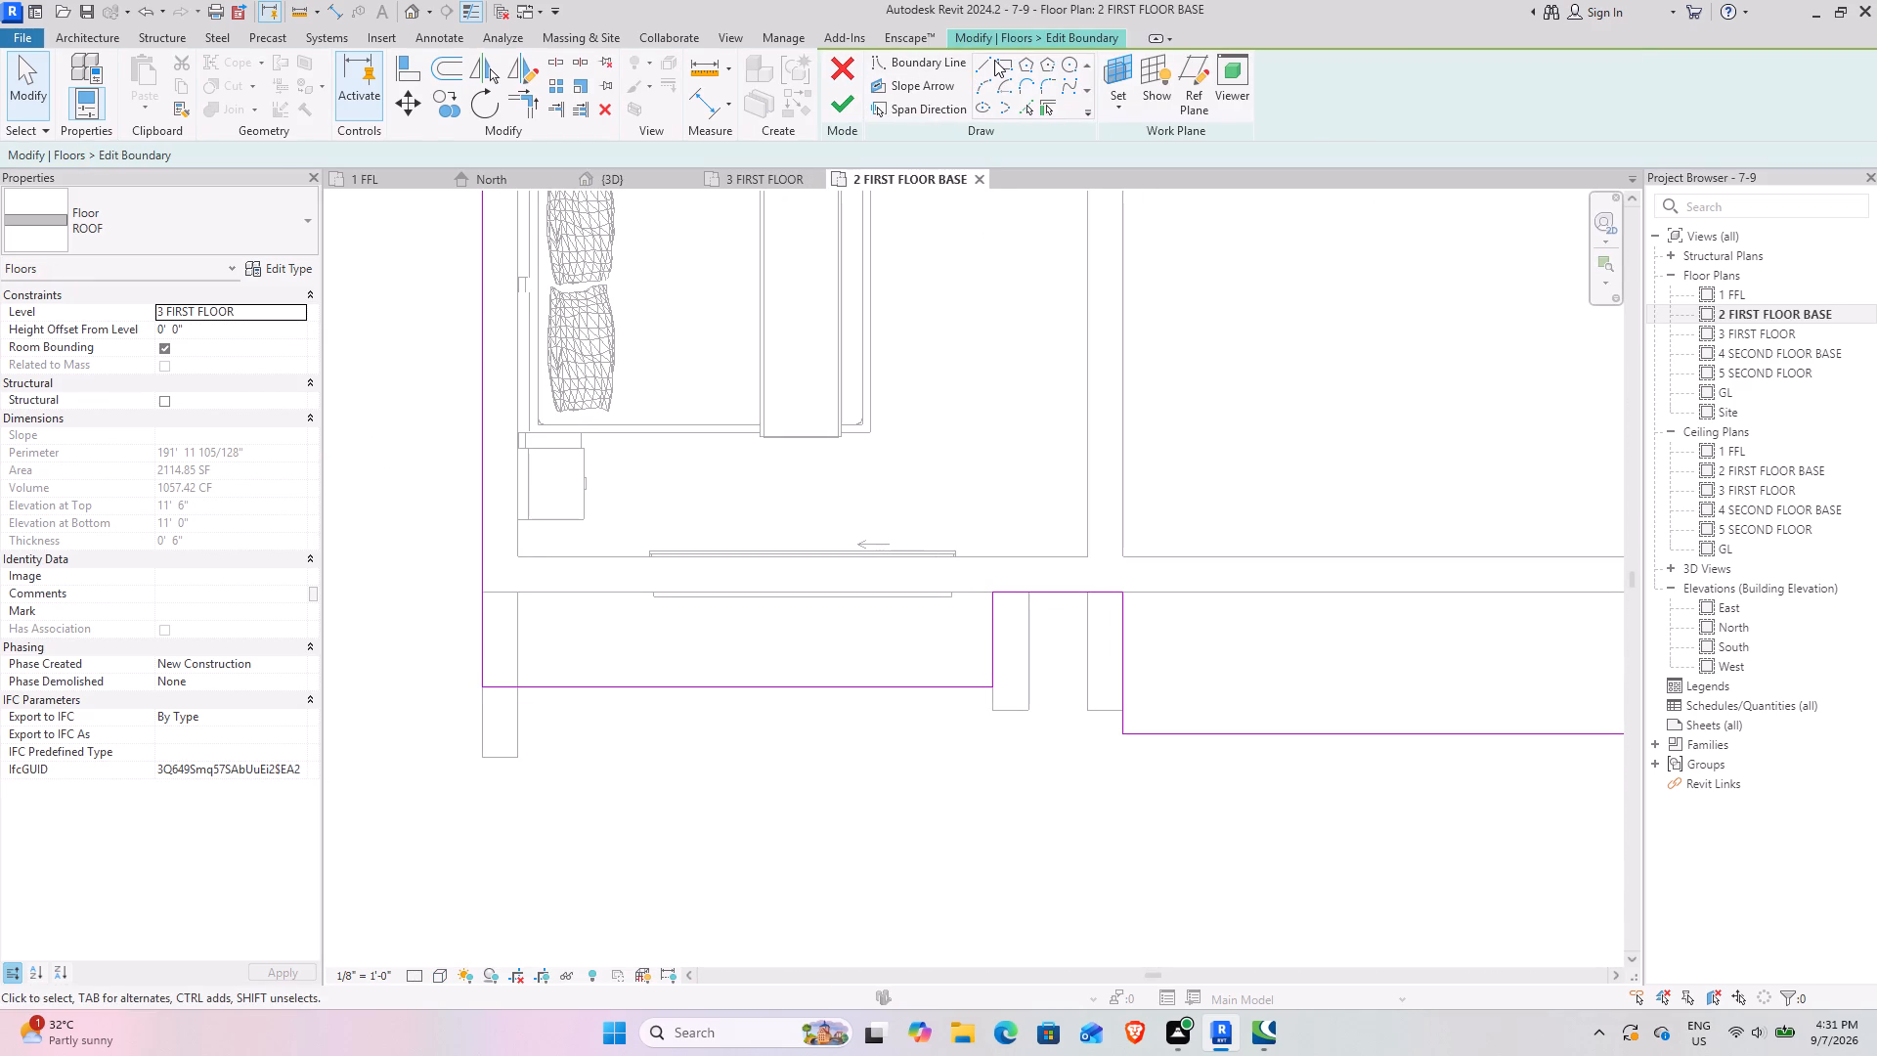
left_click(990, 60)
left_click(477, 594)
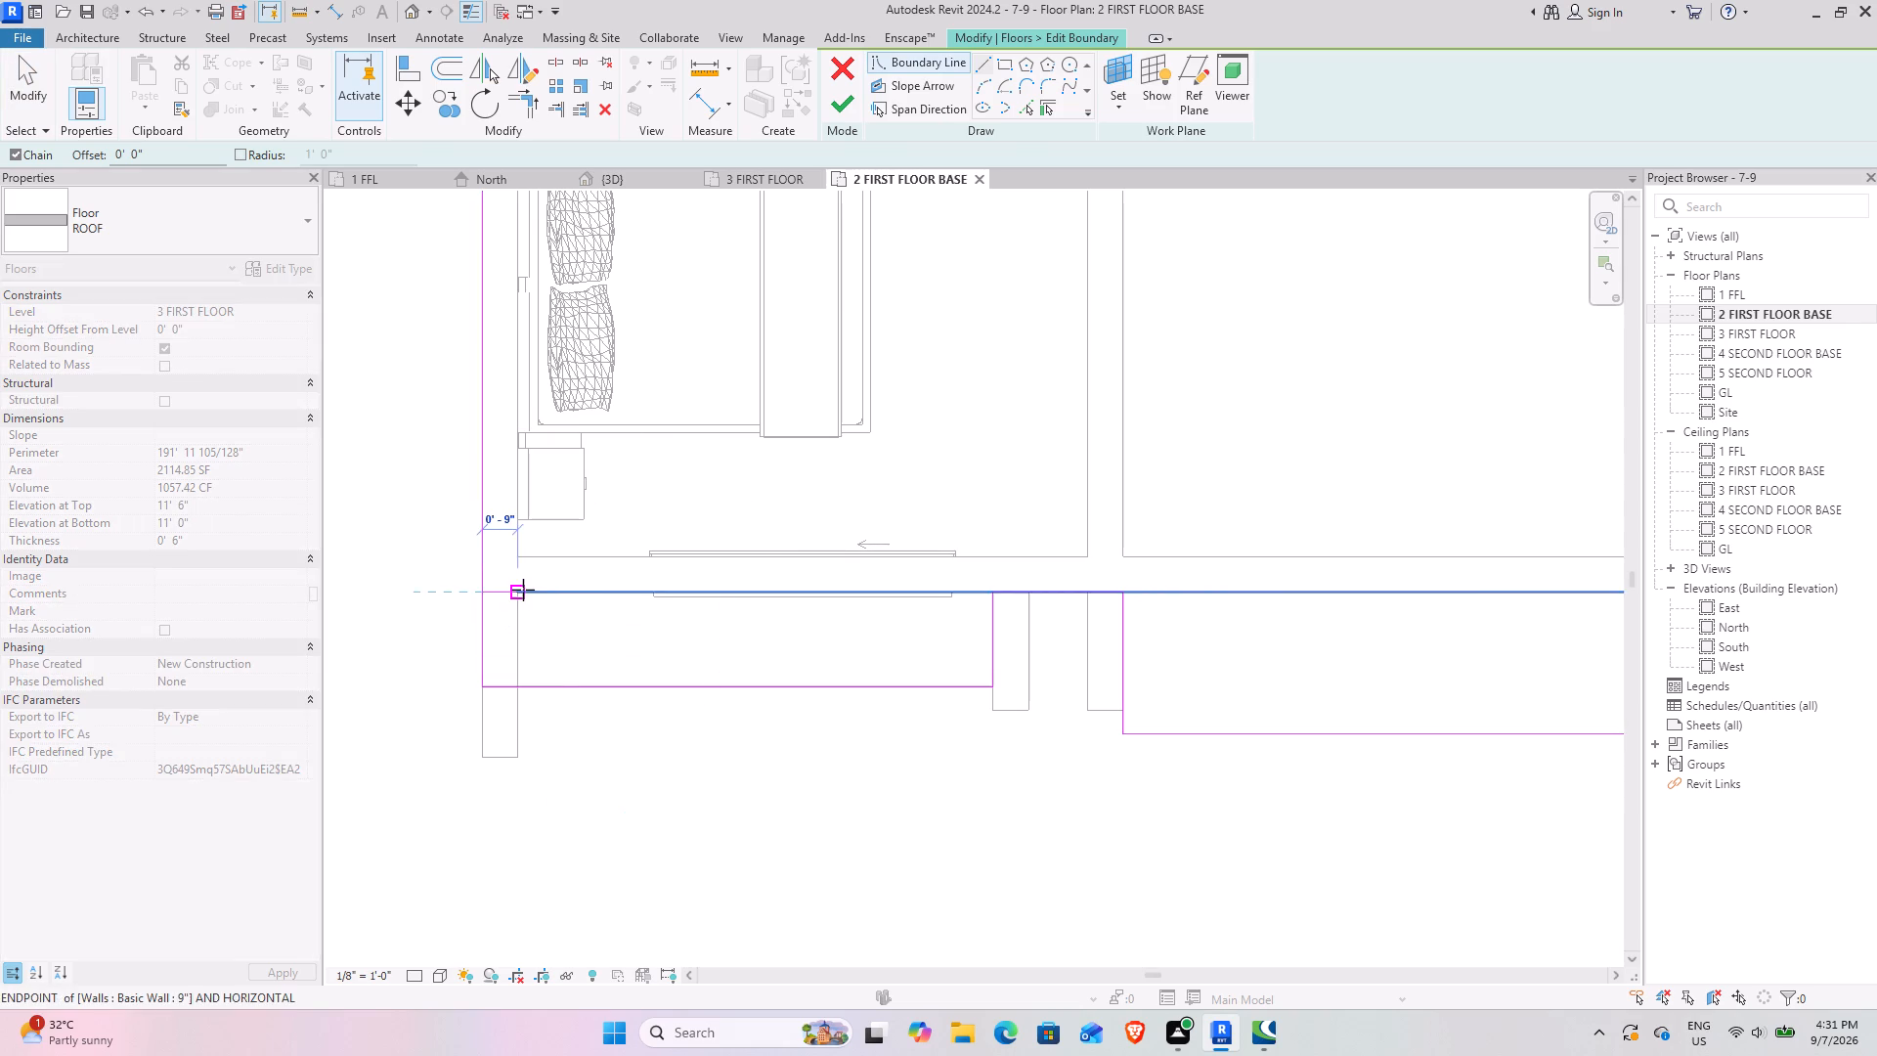
left_click(523, 590)
left_click(517, 690)
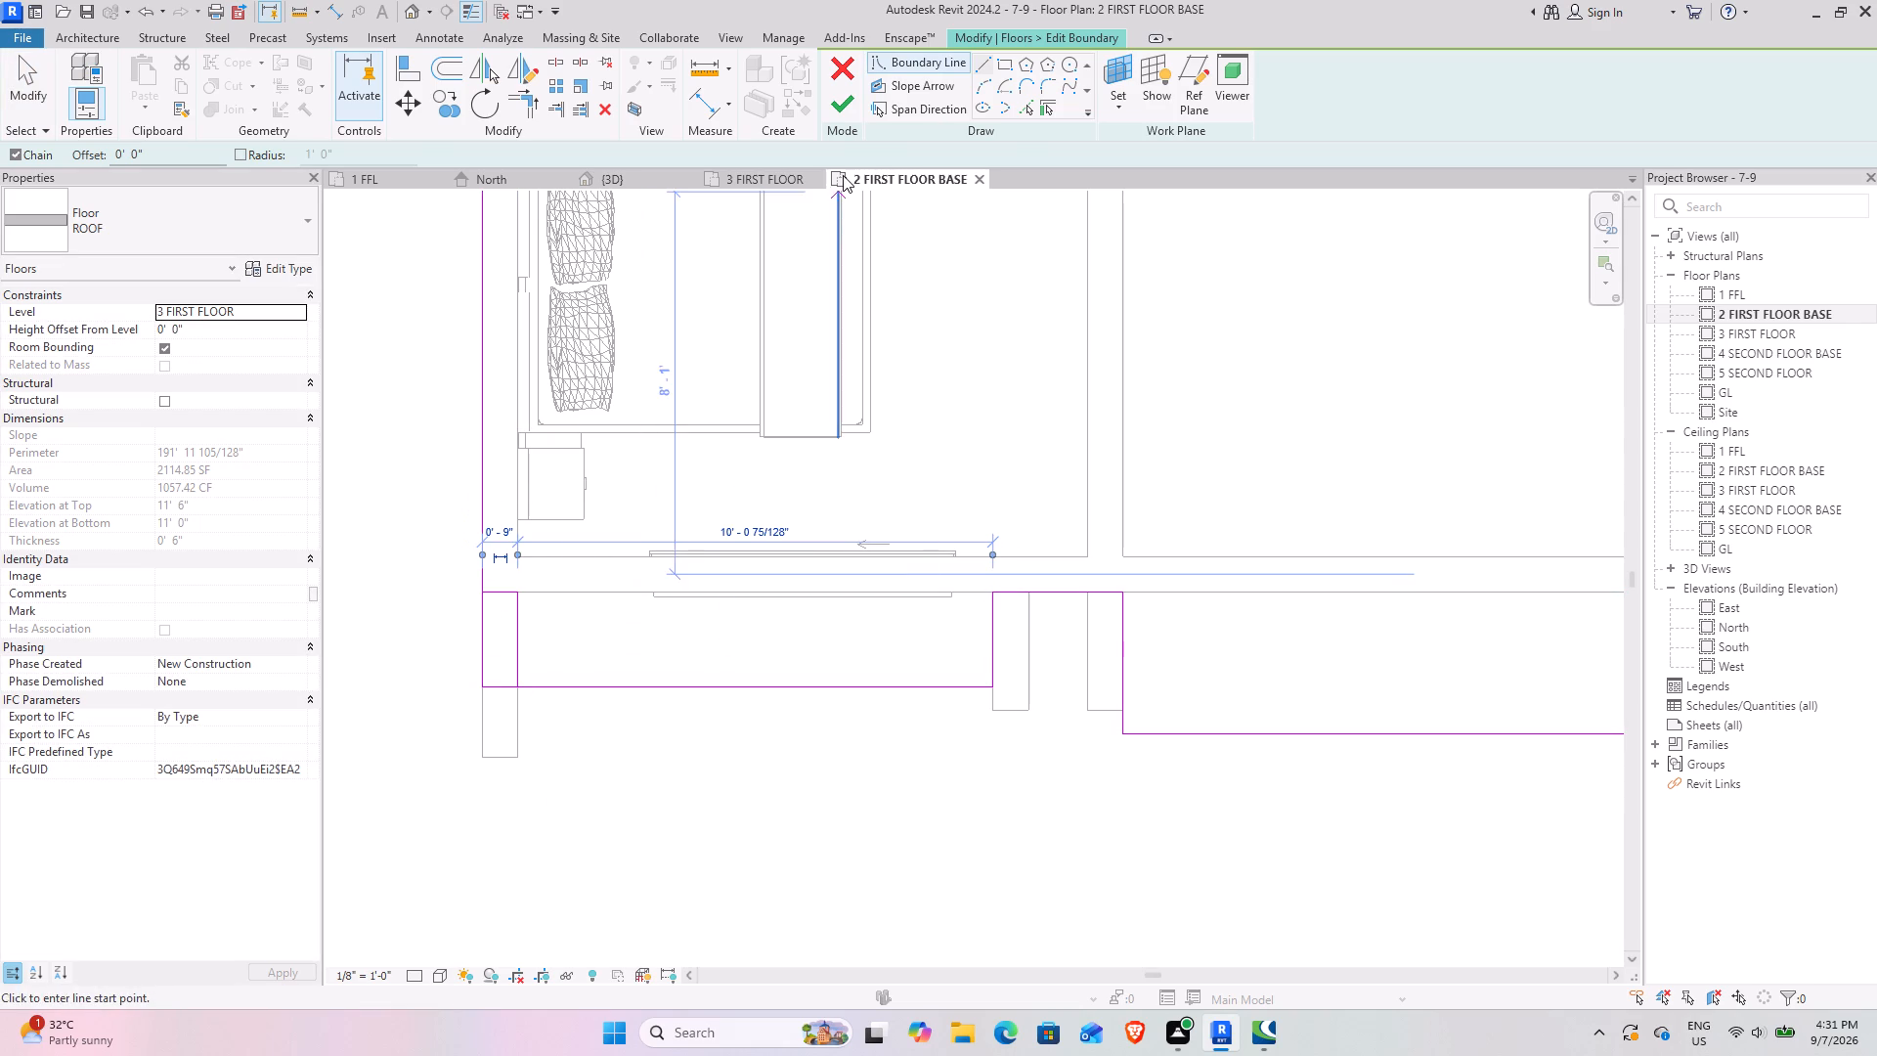
key("Escape")
key("Escape")
key("Escape")
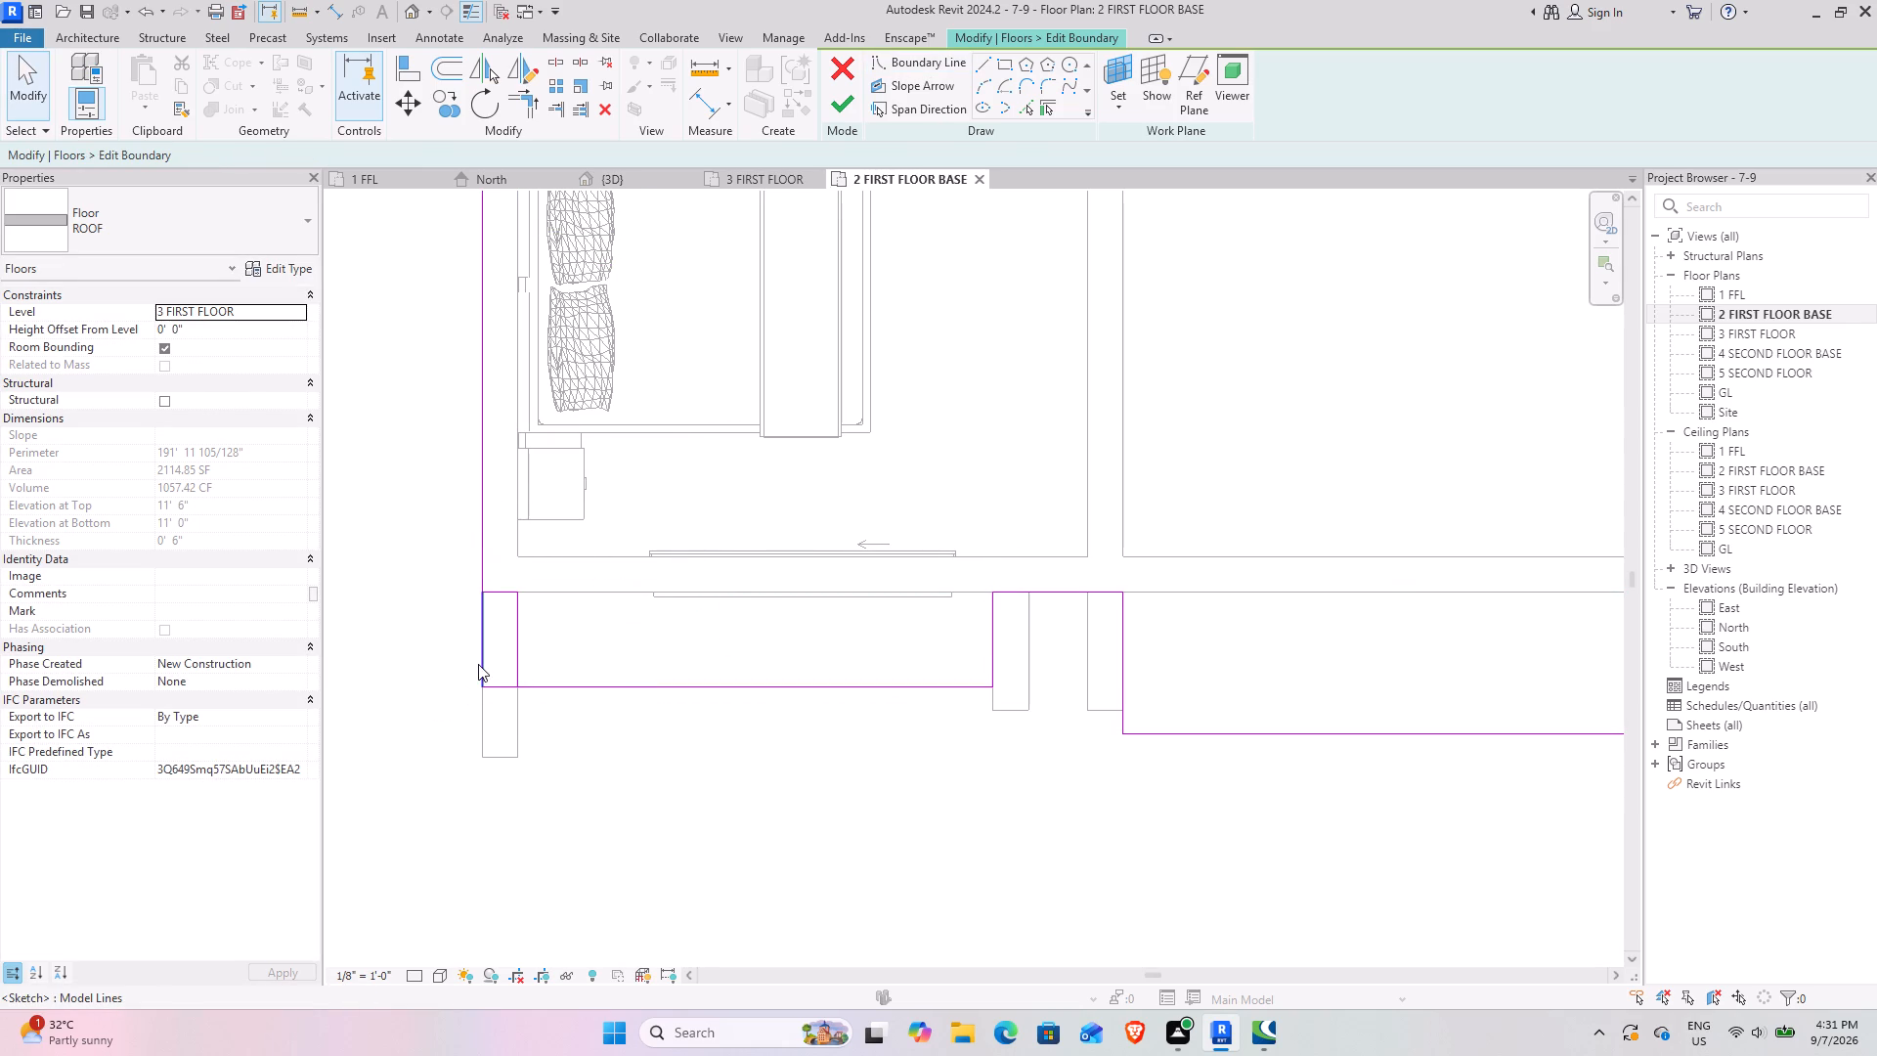
Delete the floor boundary line running along the projecting wall's outer face.
left_click(489, 651)
left_click(609, 108)
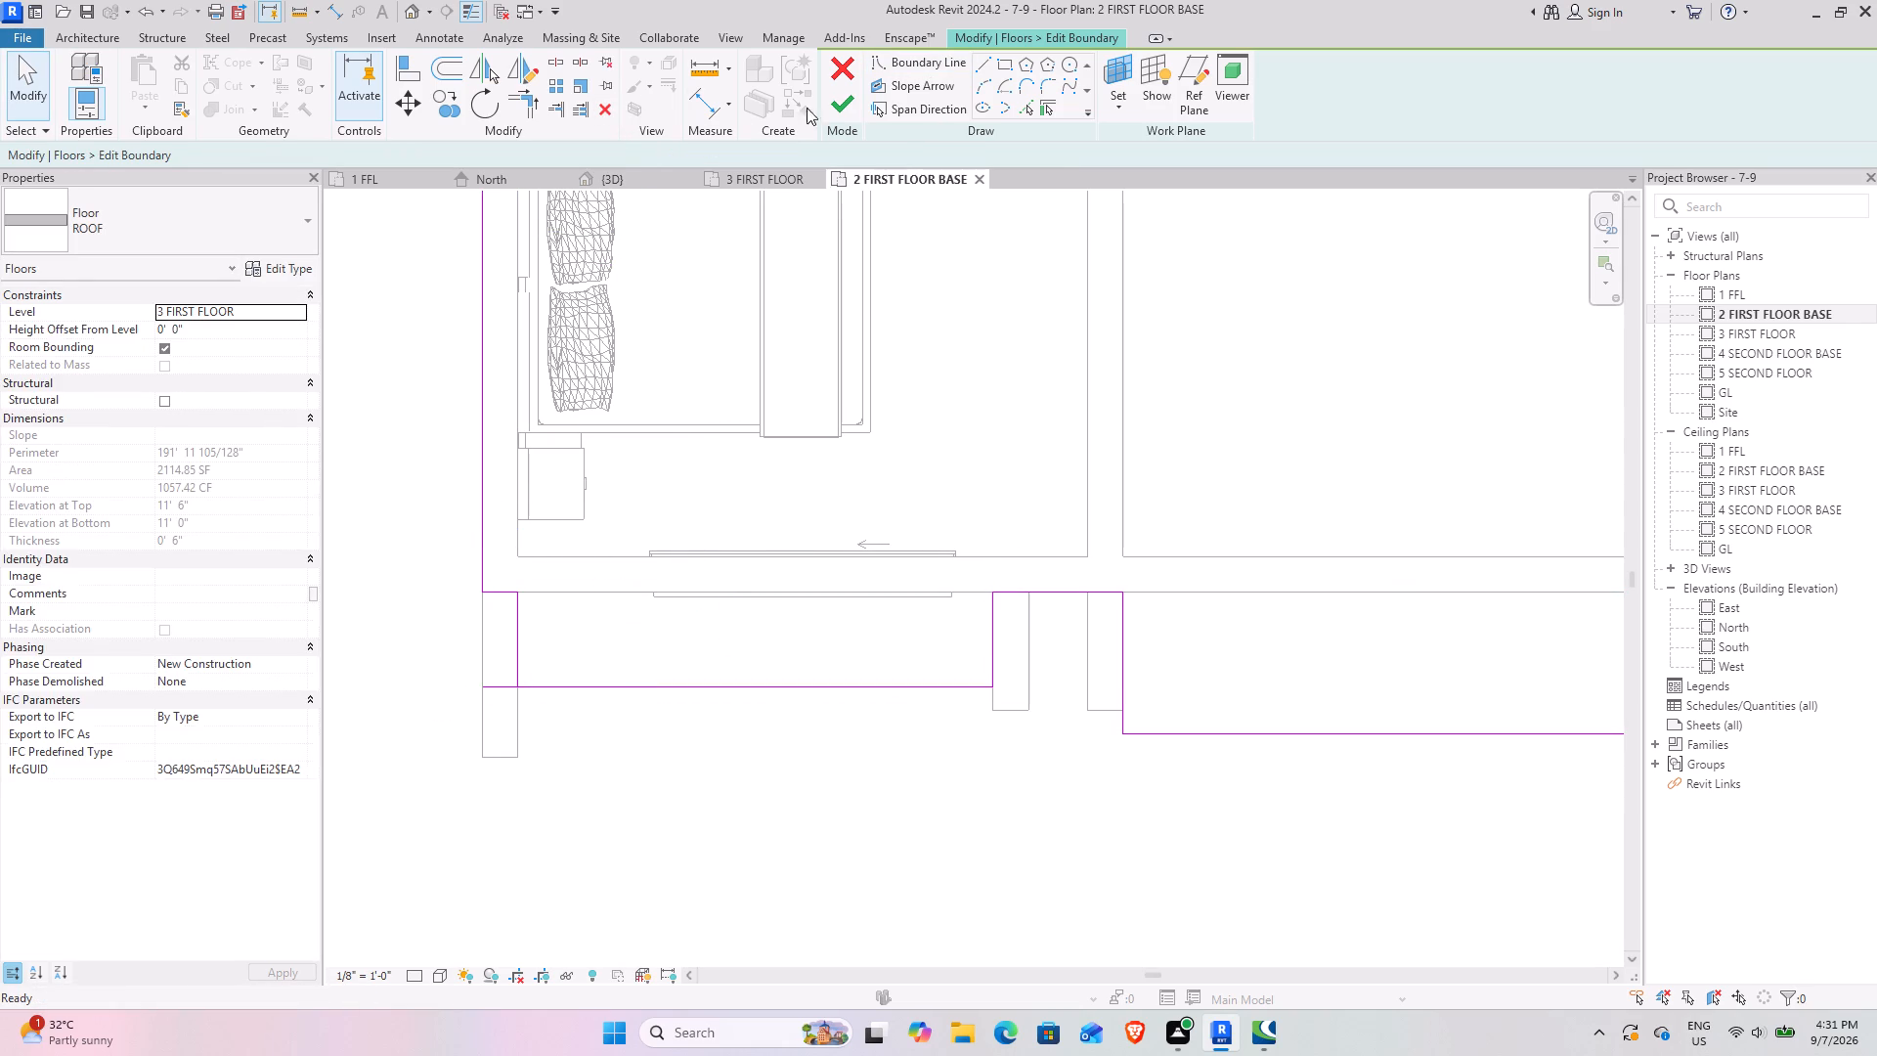
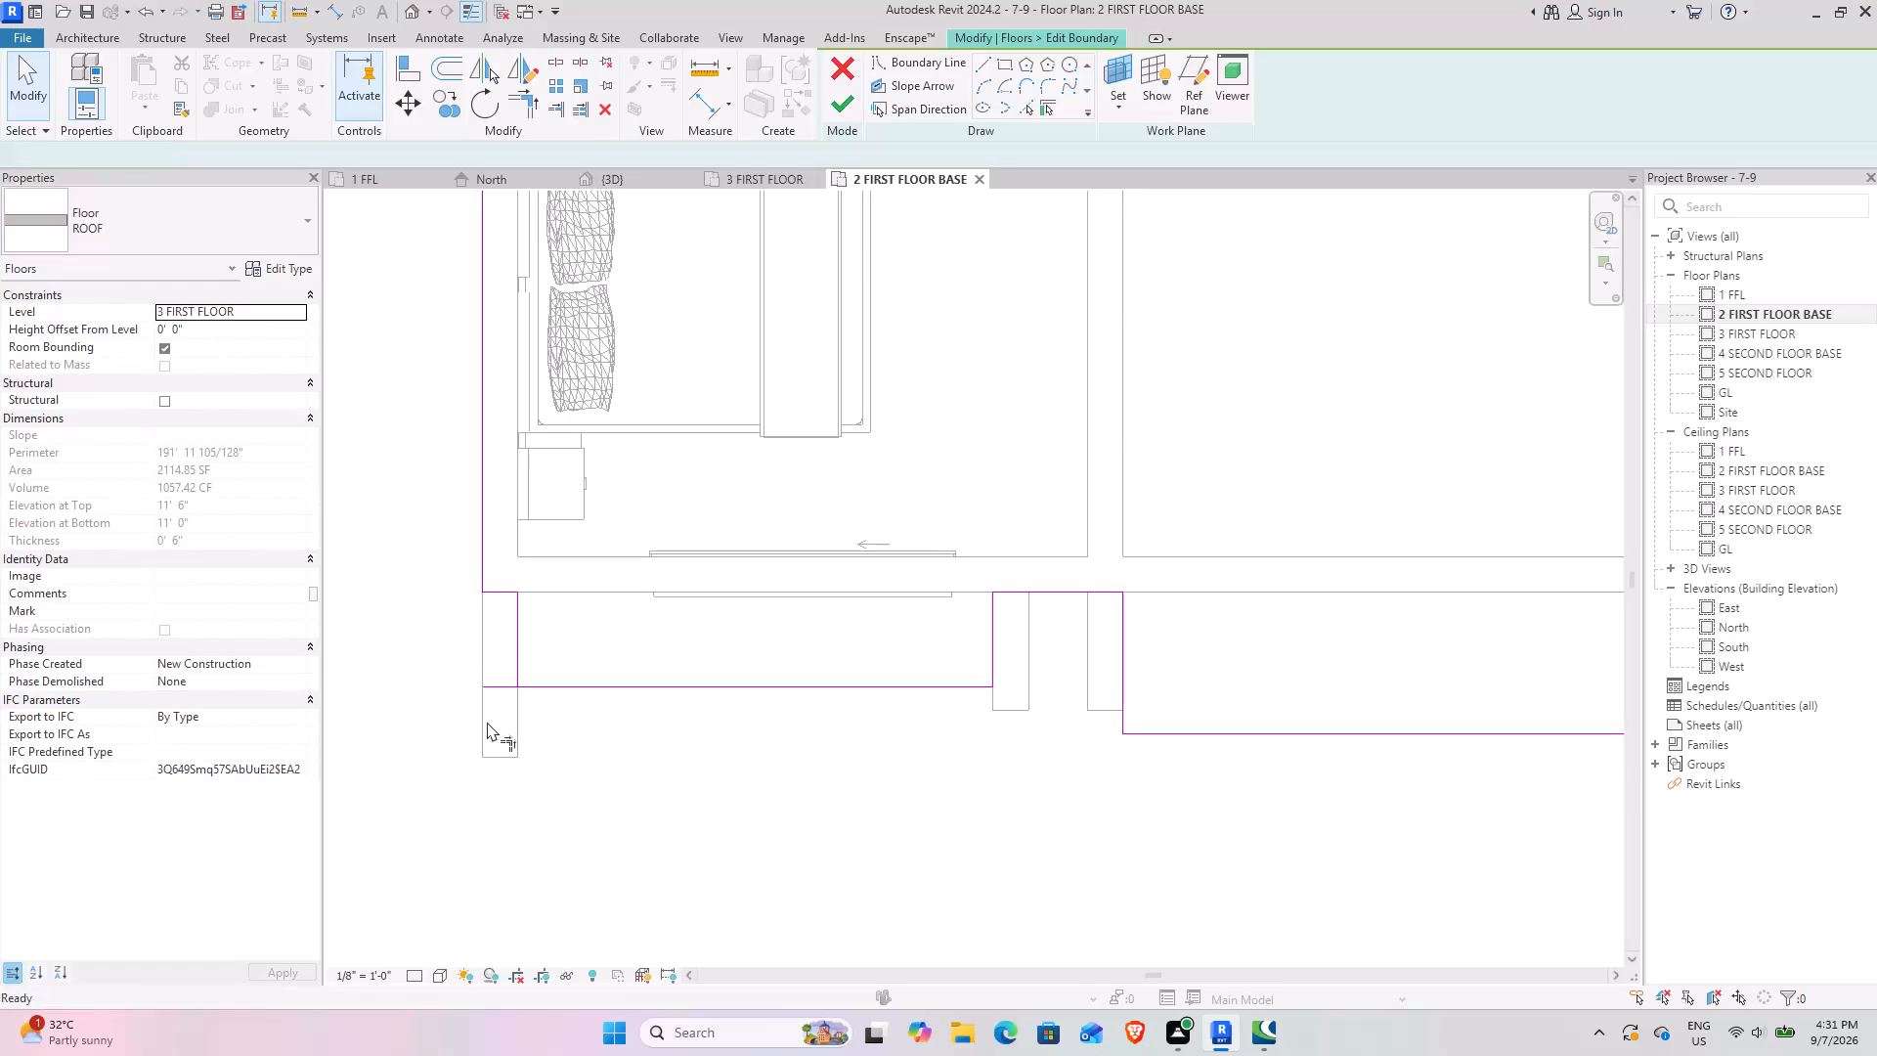
Trim the ROOF floor boundary's front edge to the line along the projecting wall's inner face and finish the boundary edit.
left_click(540, 687)
left_click(517, 673)
left_click(835, 112)
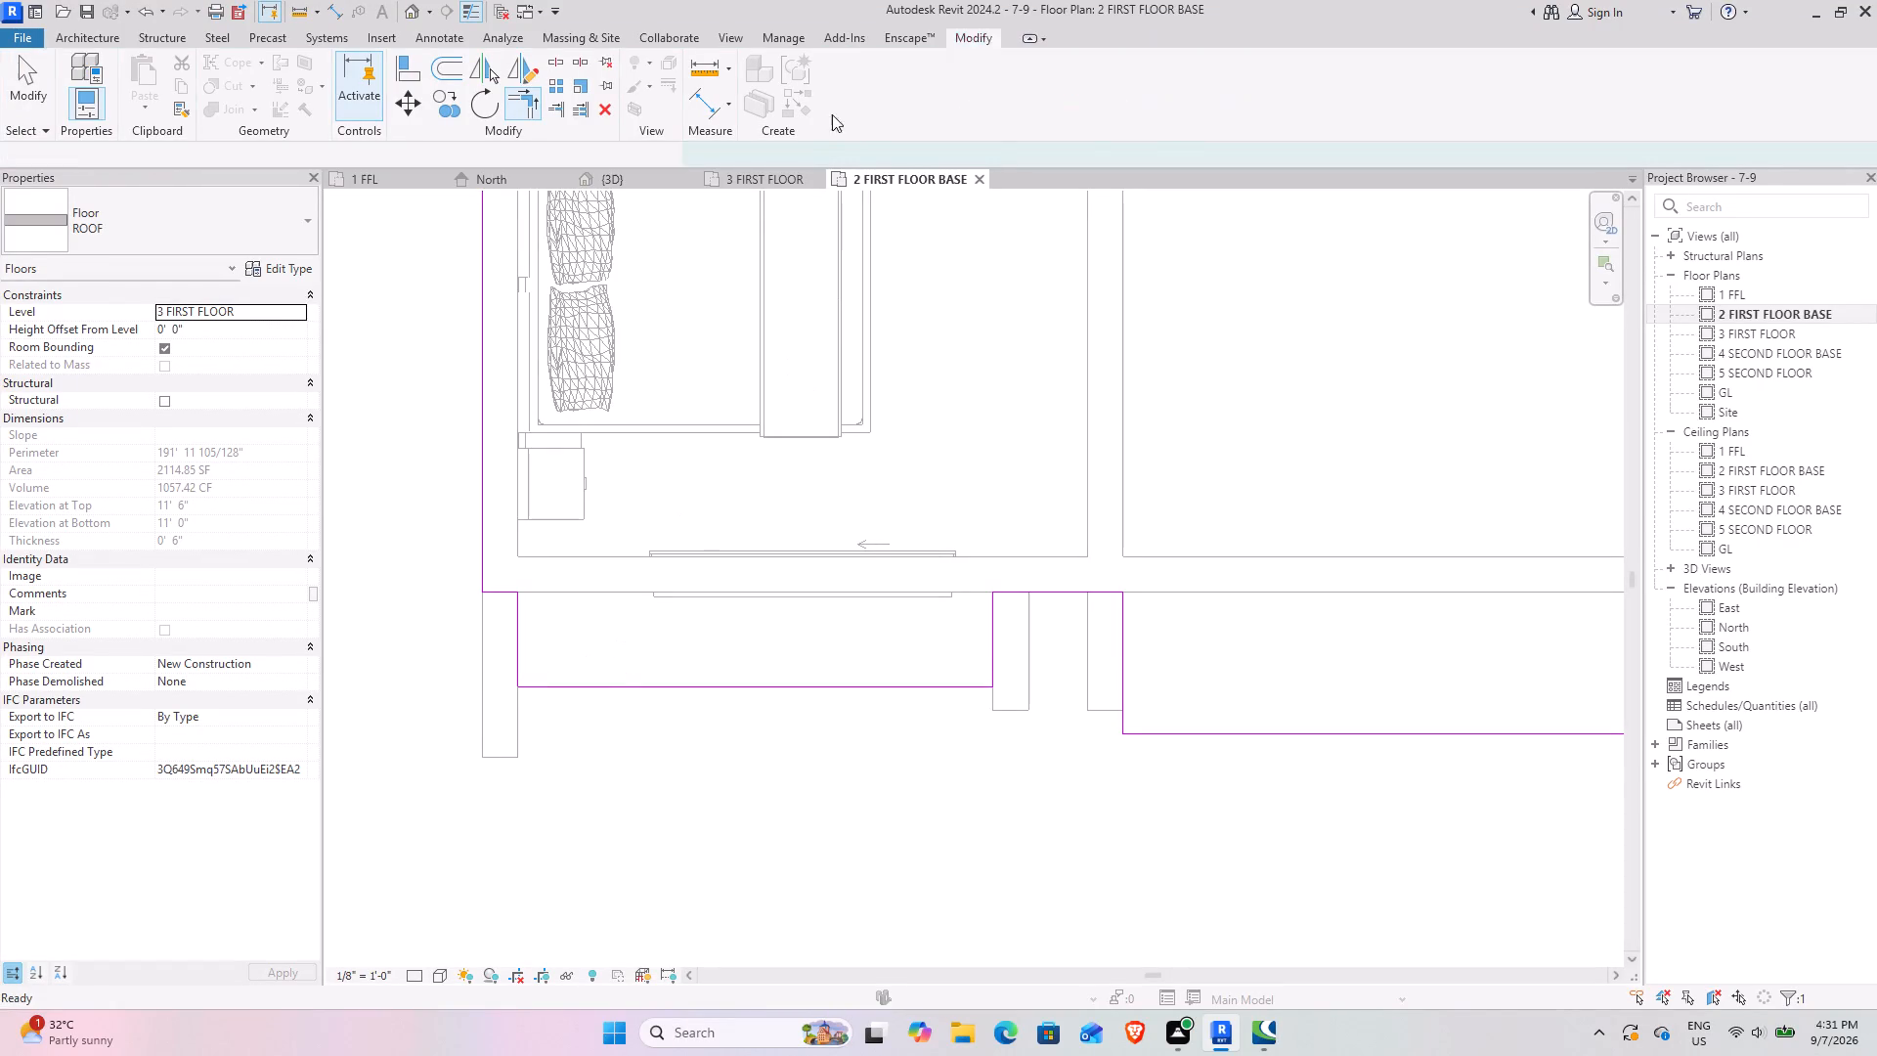
Examine the bottom of the front west projecting wall against the slab edge in a front-facing 3D view.
left_click(627, 184)
left_click(506, 873)
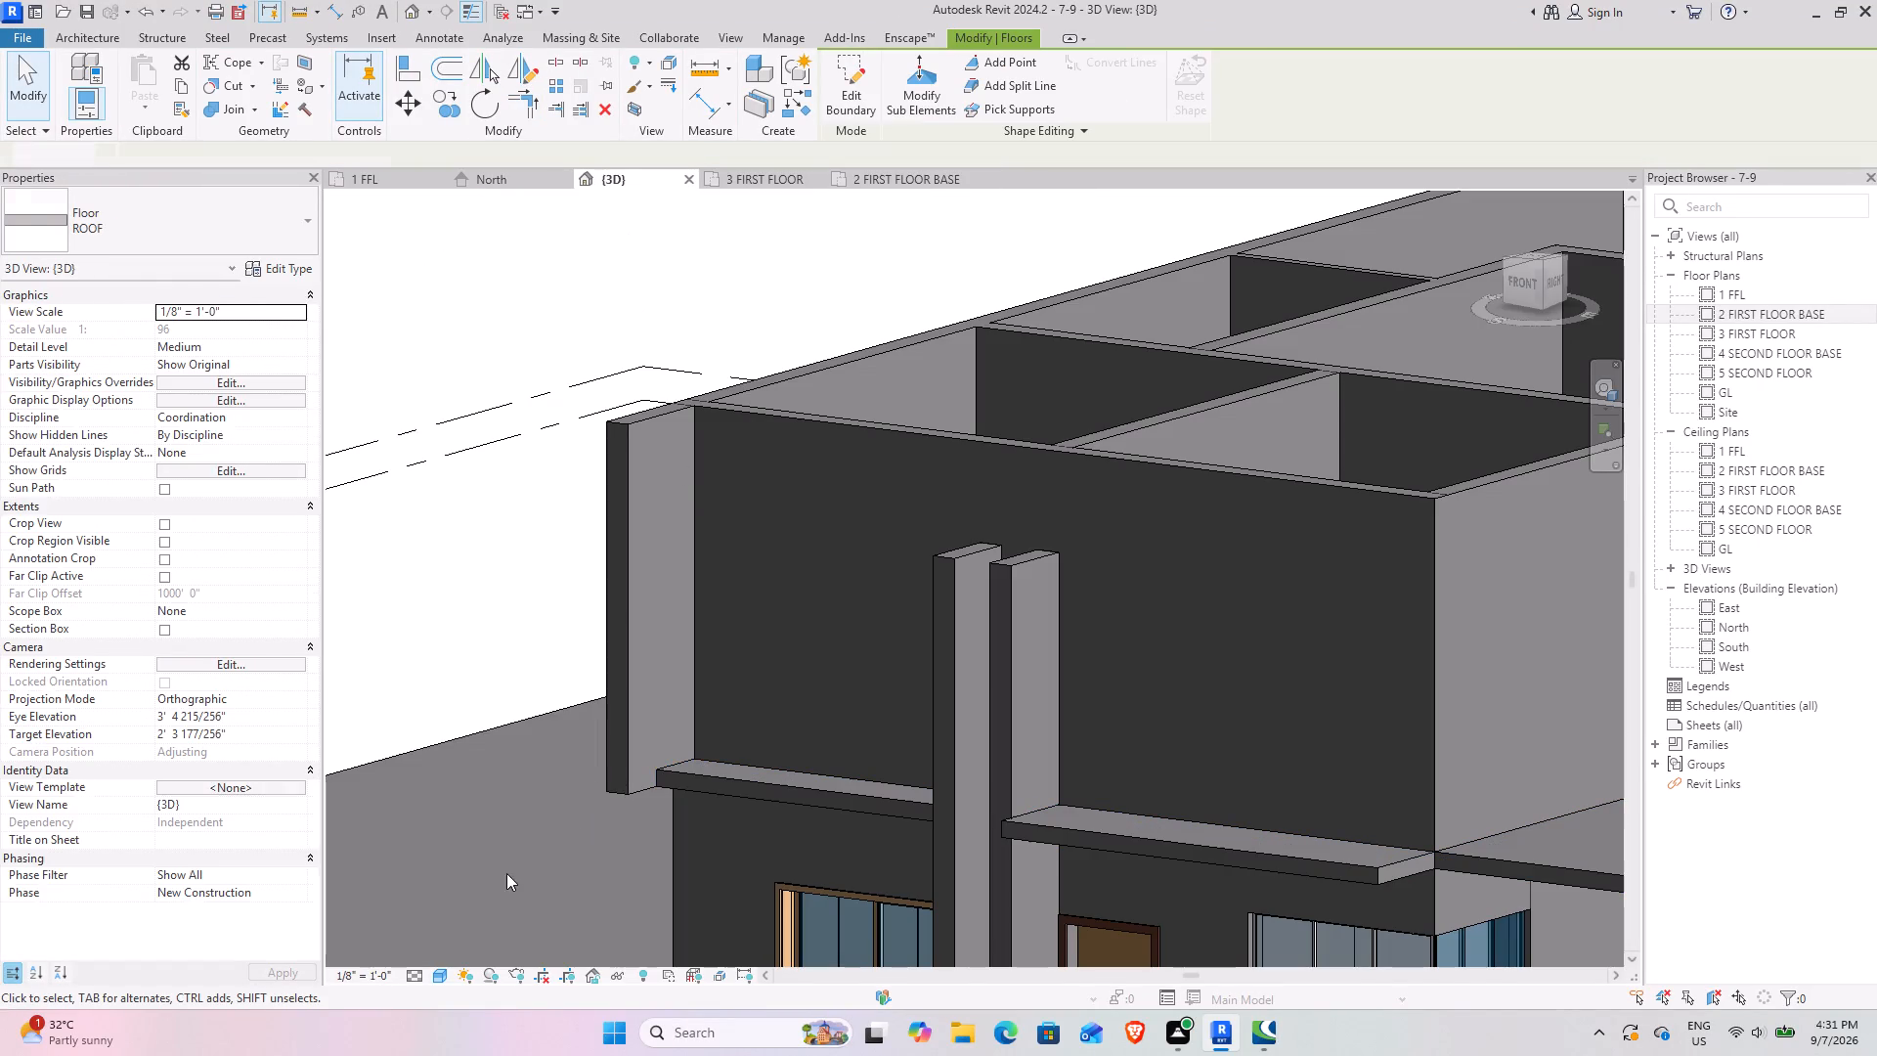
left_click(622, 789)
left_click(1509, 281)
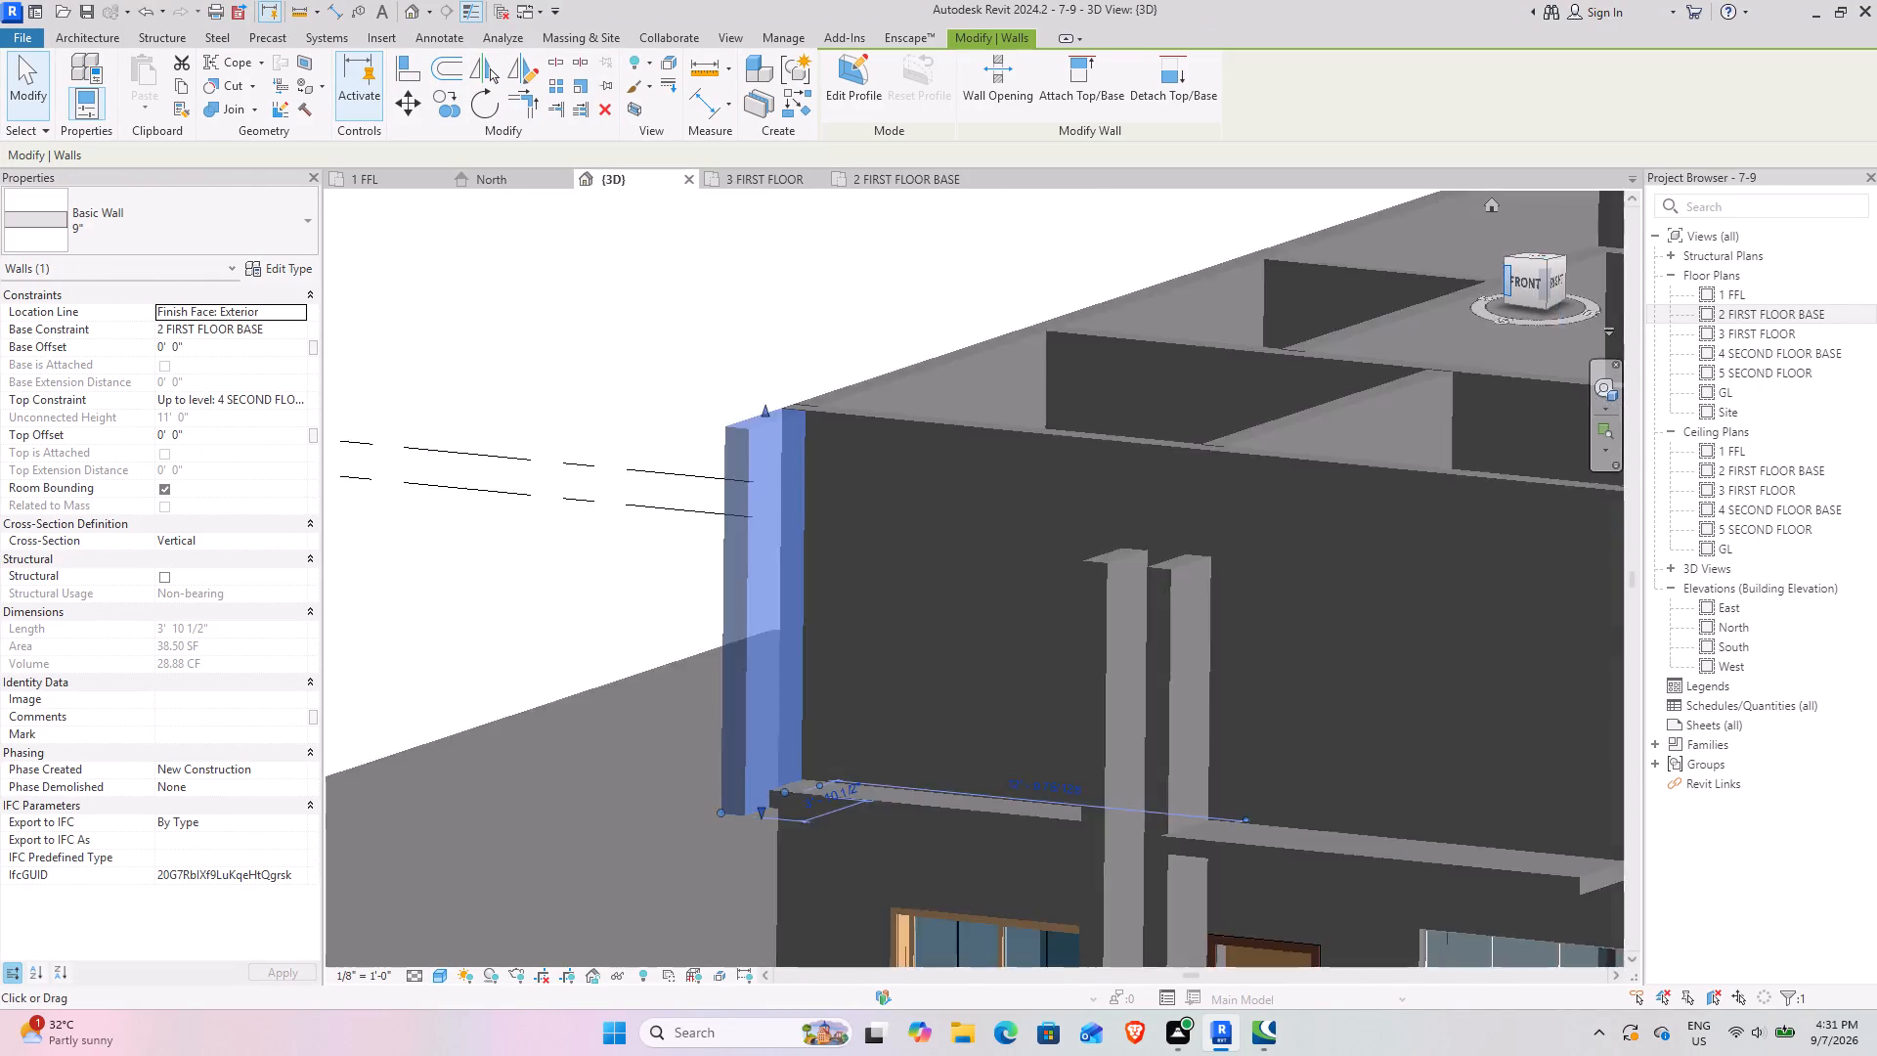
left_click(1560, 279)
scroll(983, 751, "down", 3)
middle_click_drag(972, 782, 947, 640)
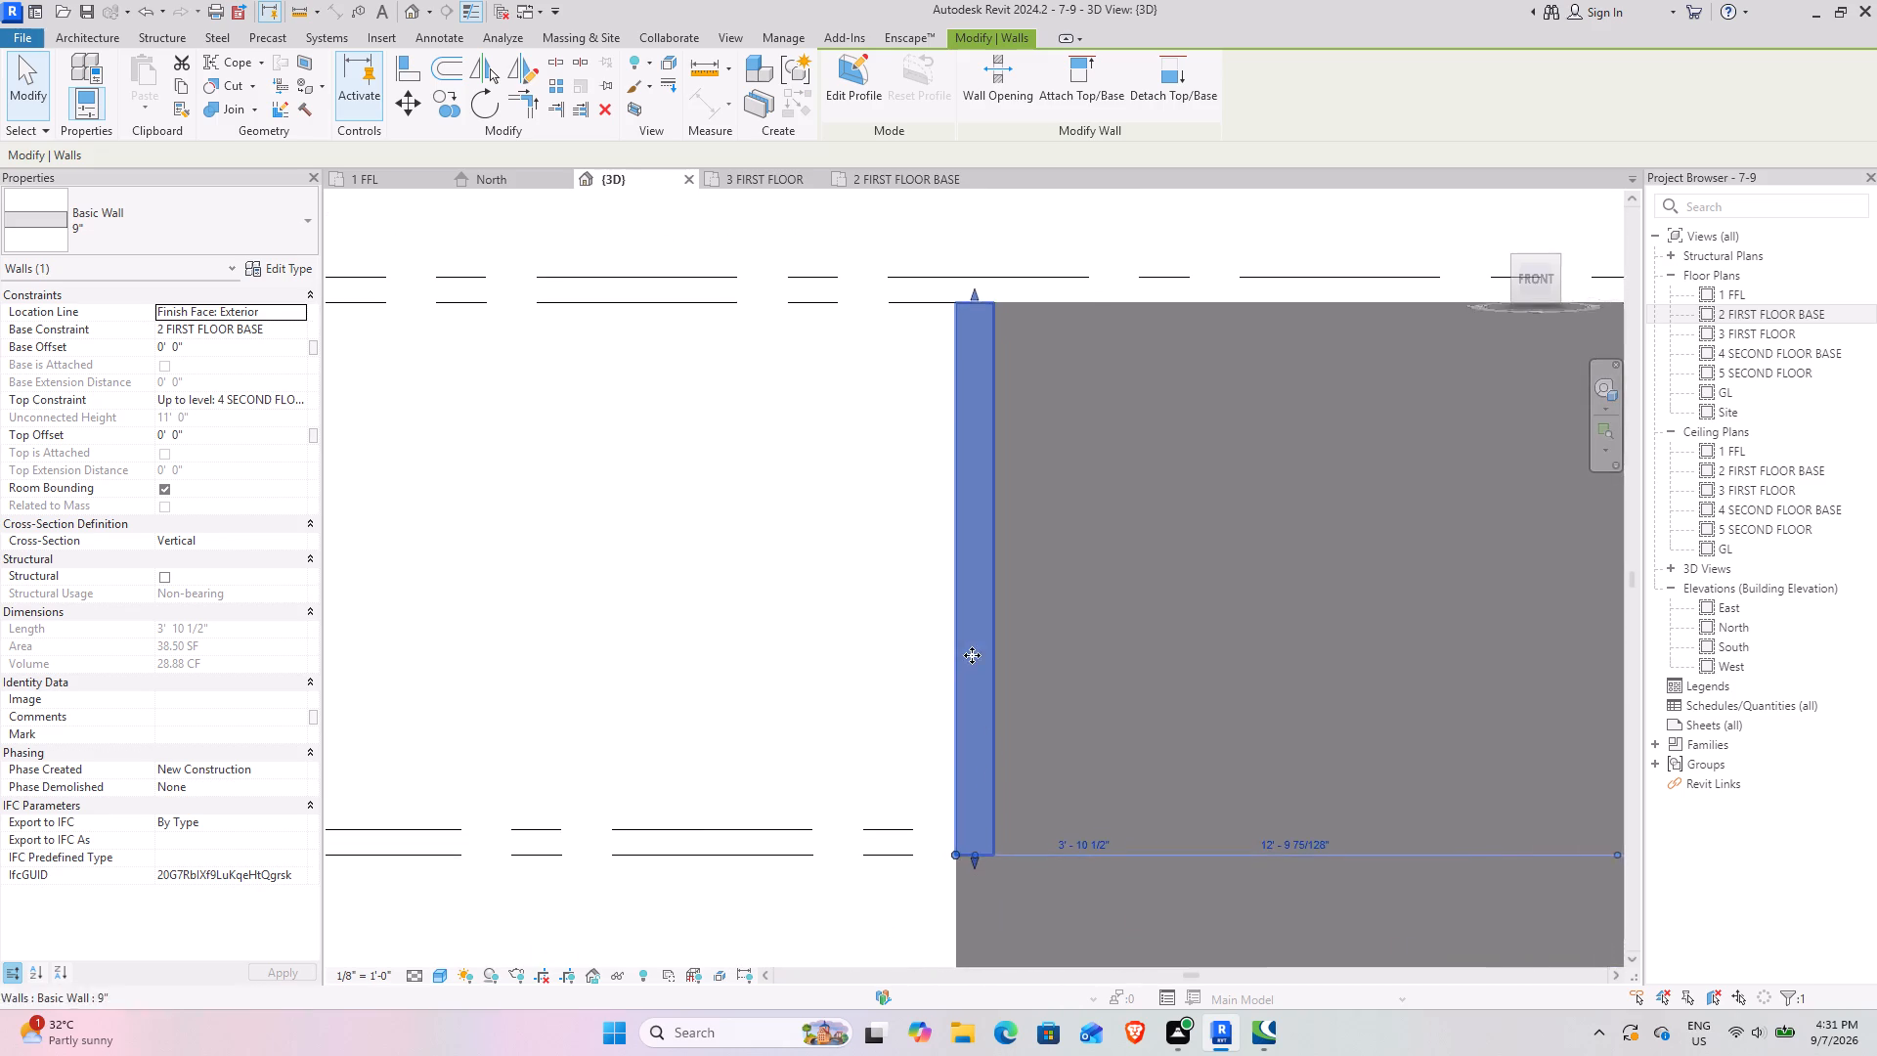
scroll(1062, 756, "up", 3)
middle_click_drag(1039, 735, 879, 473)
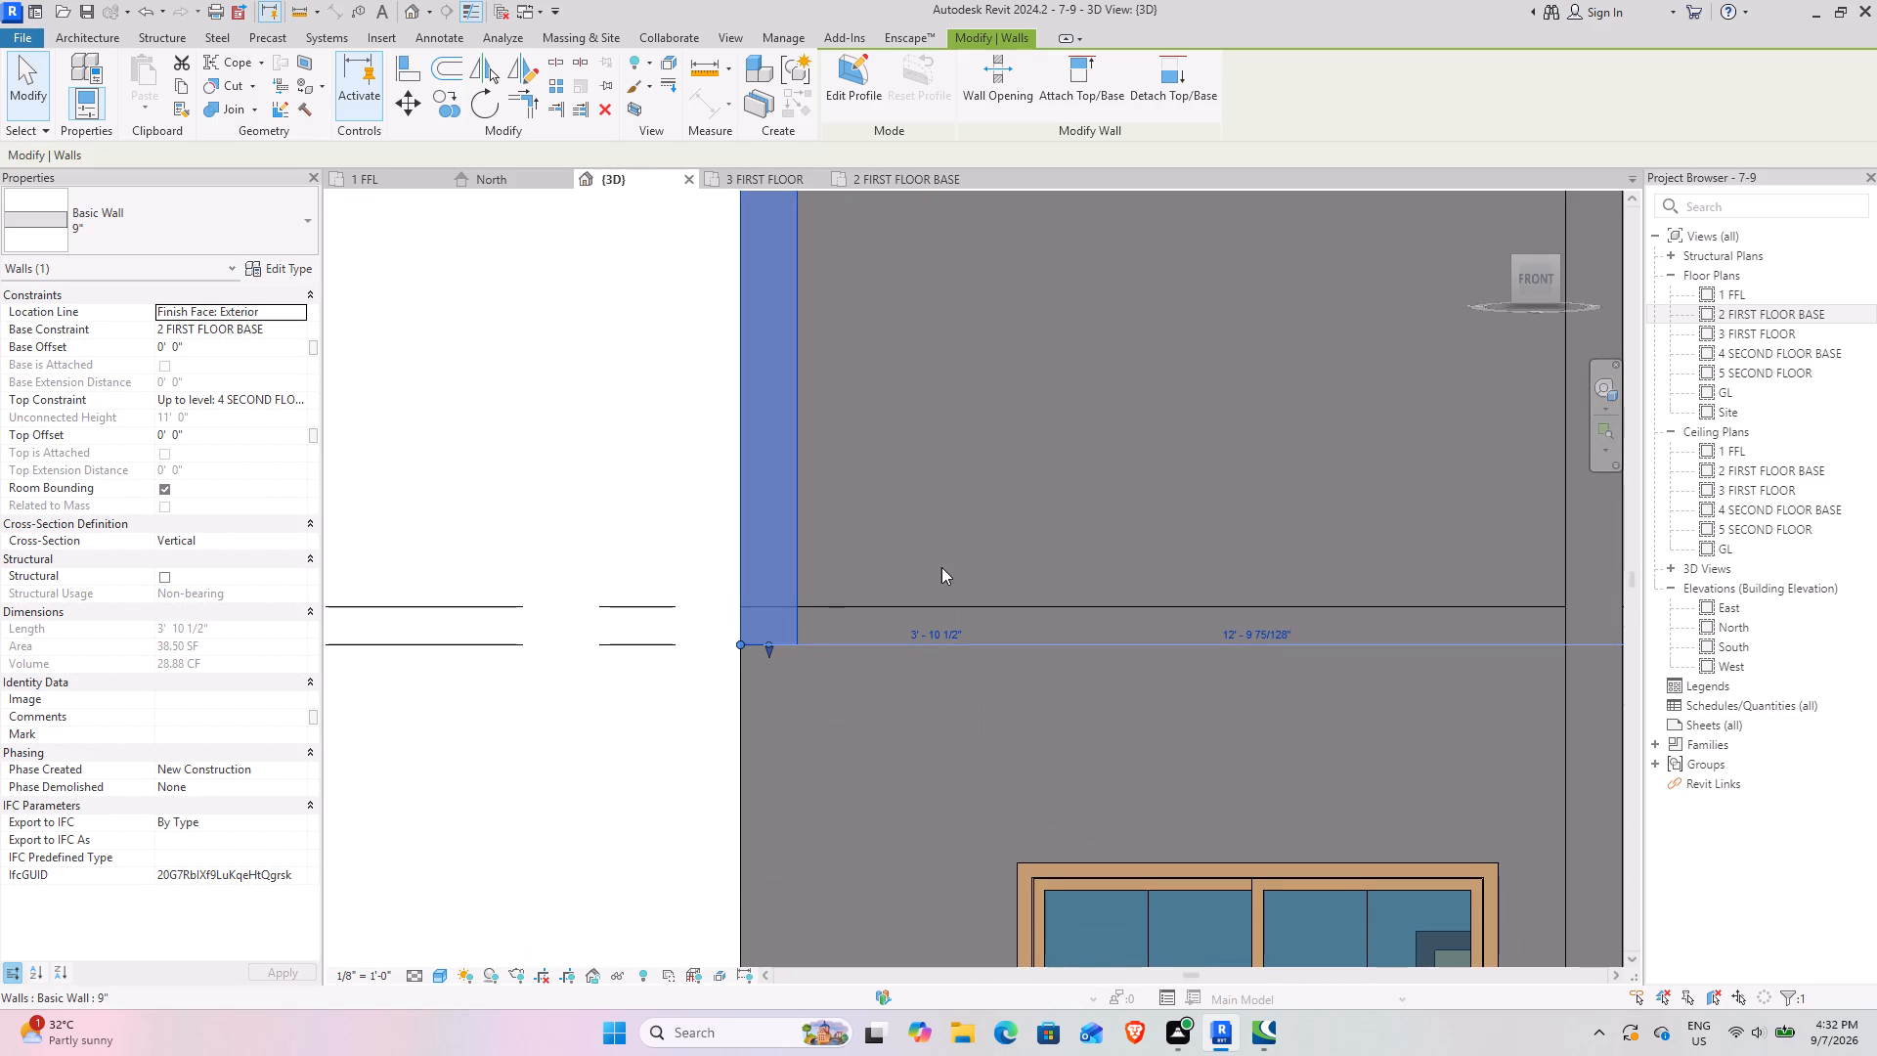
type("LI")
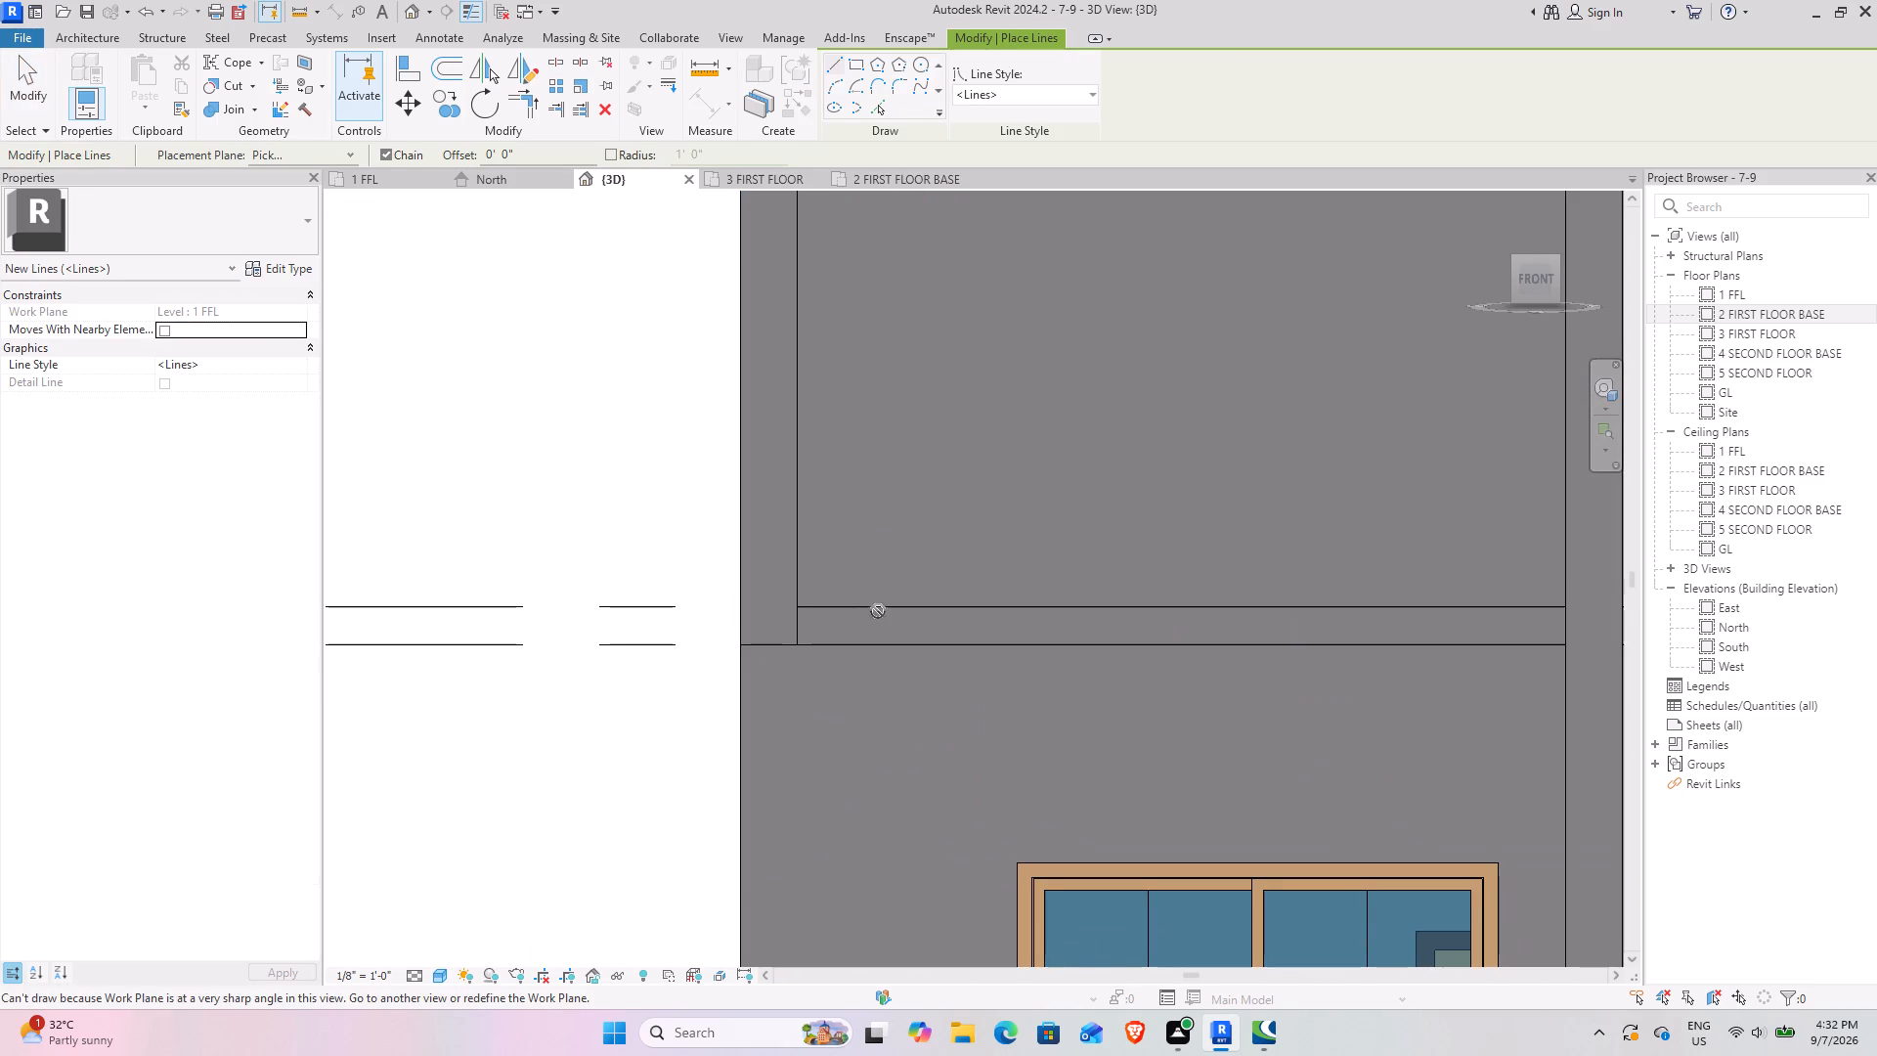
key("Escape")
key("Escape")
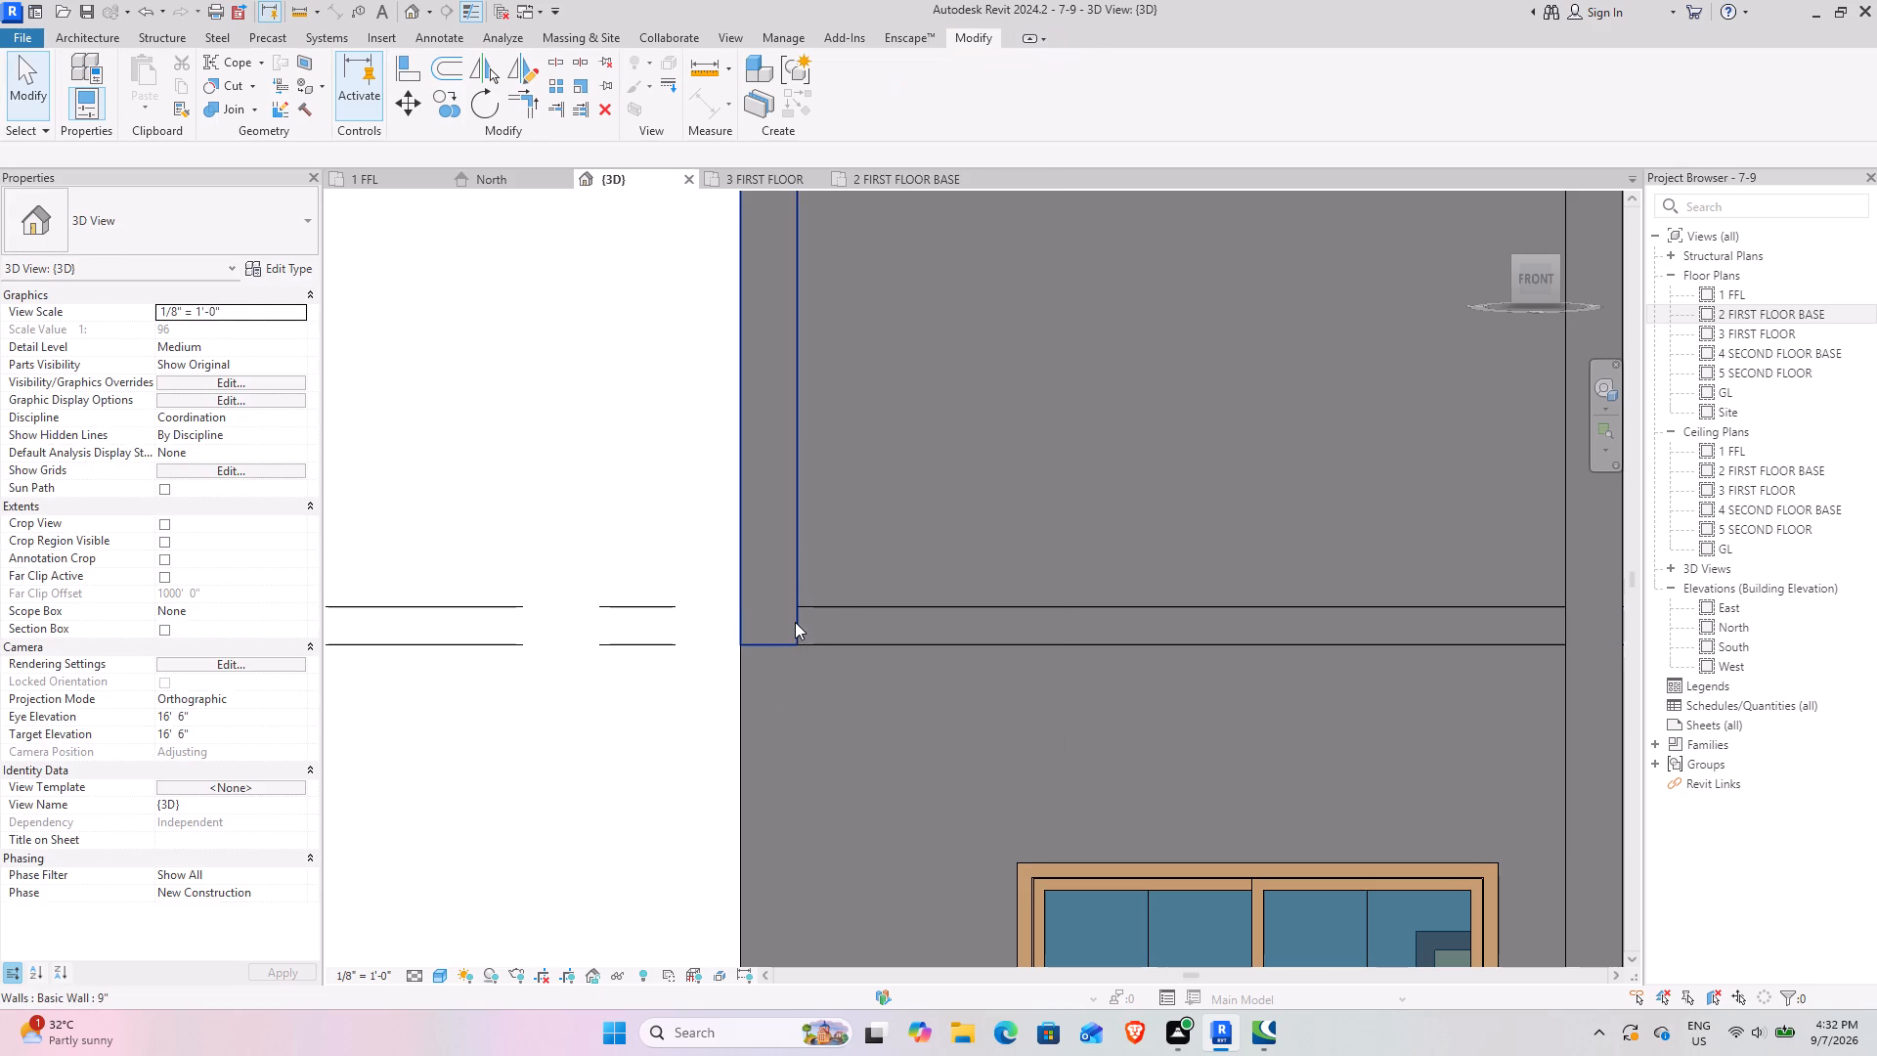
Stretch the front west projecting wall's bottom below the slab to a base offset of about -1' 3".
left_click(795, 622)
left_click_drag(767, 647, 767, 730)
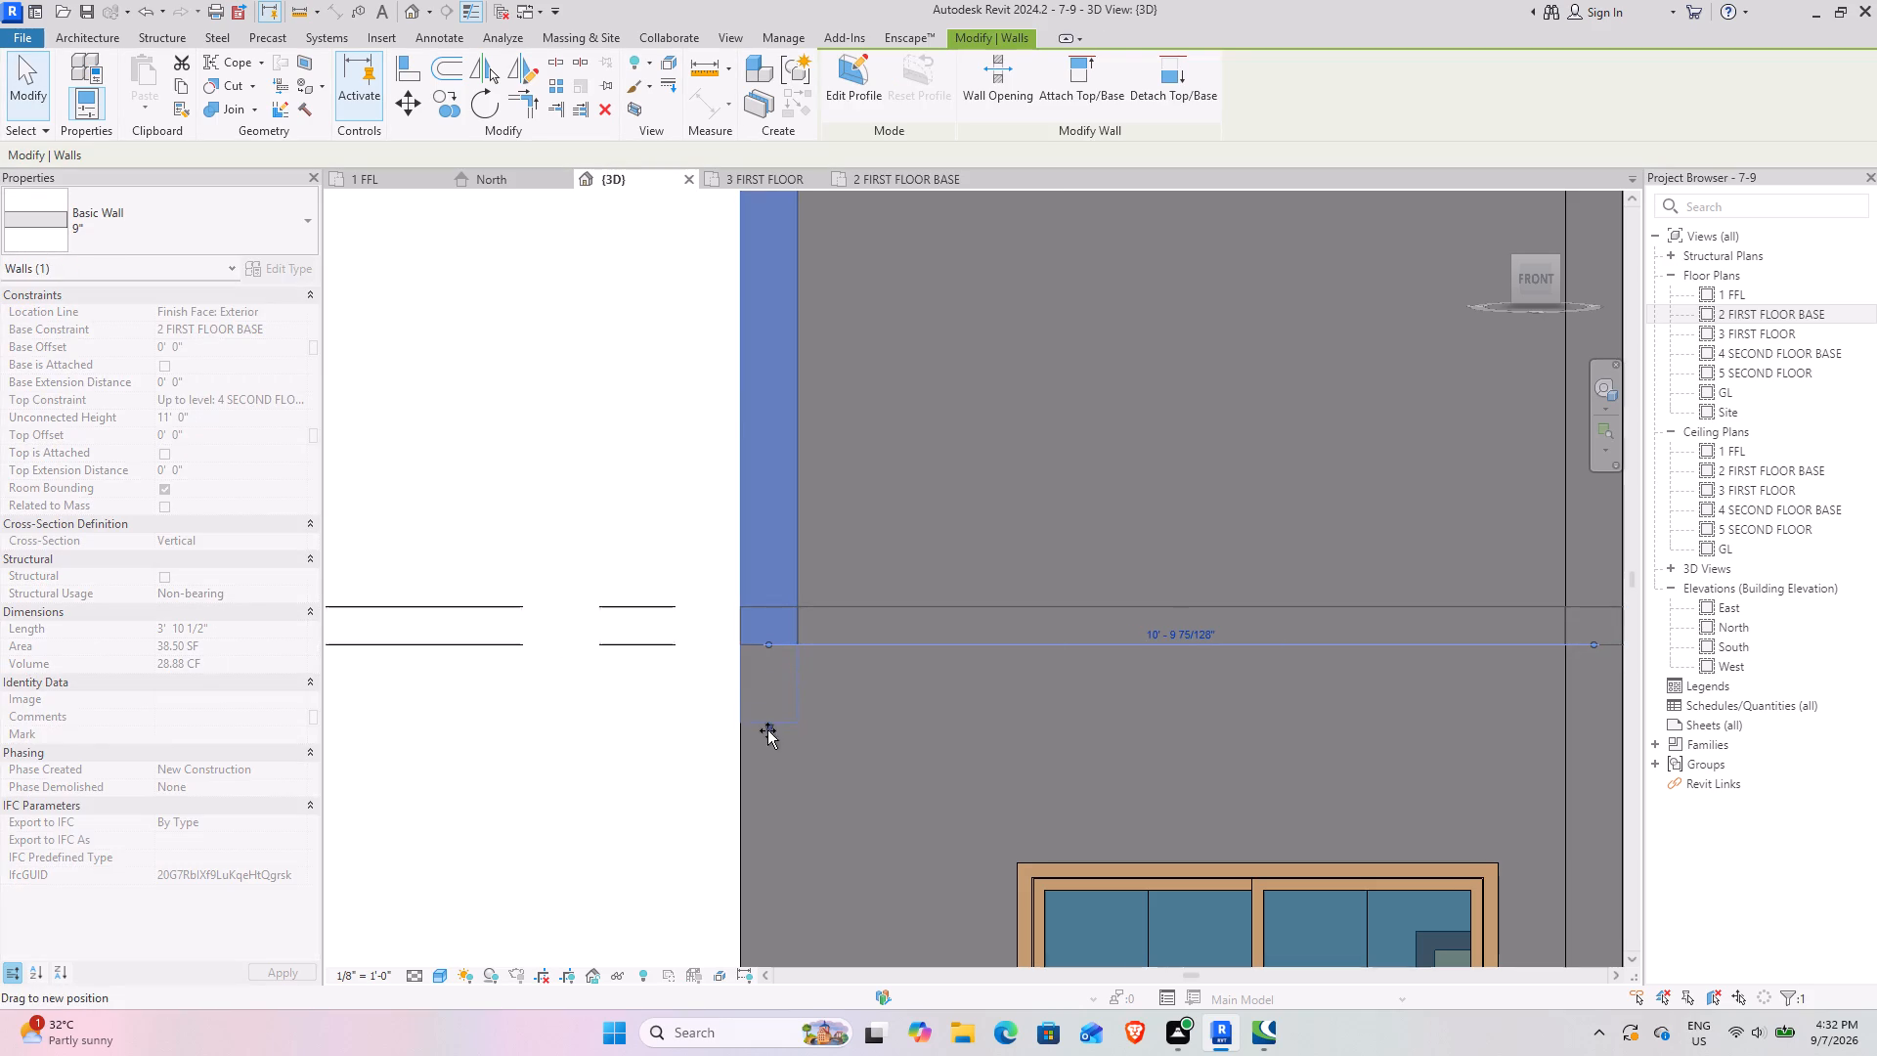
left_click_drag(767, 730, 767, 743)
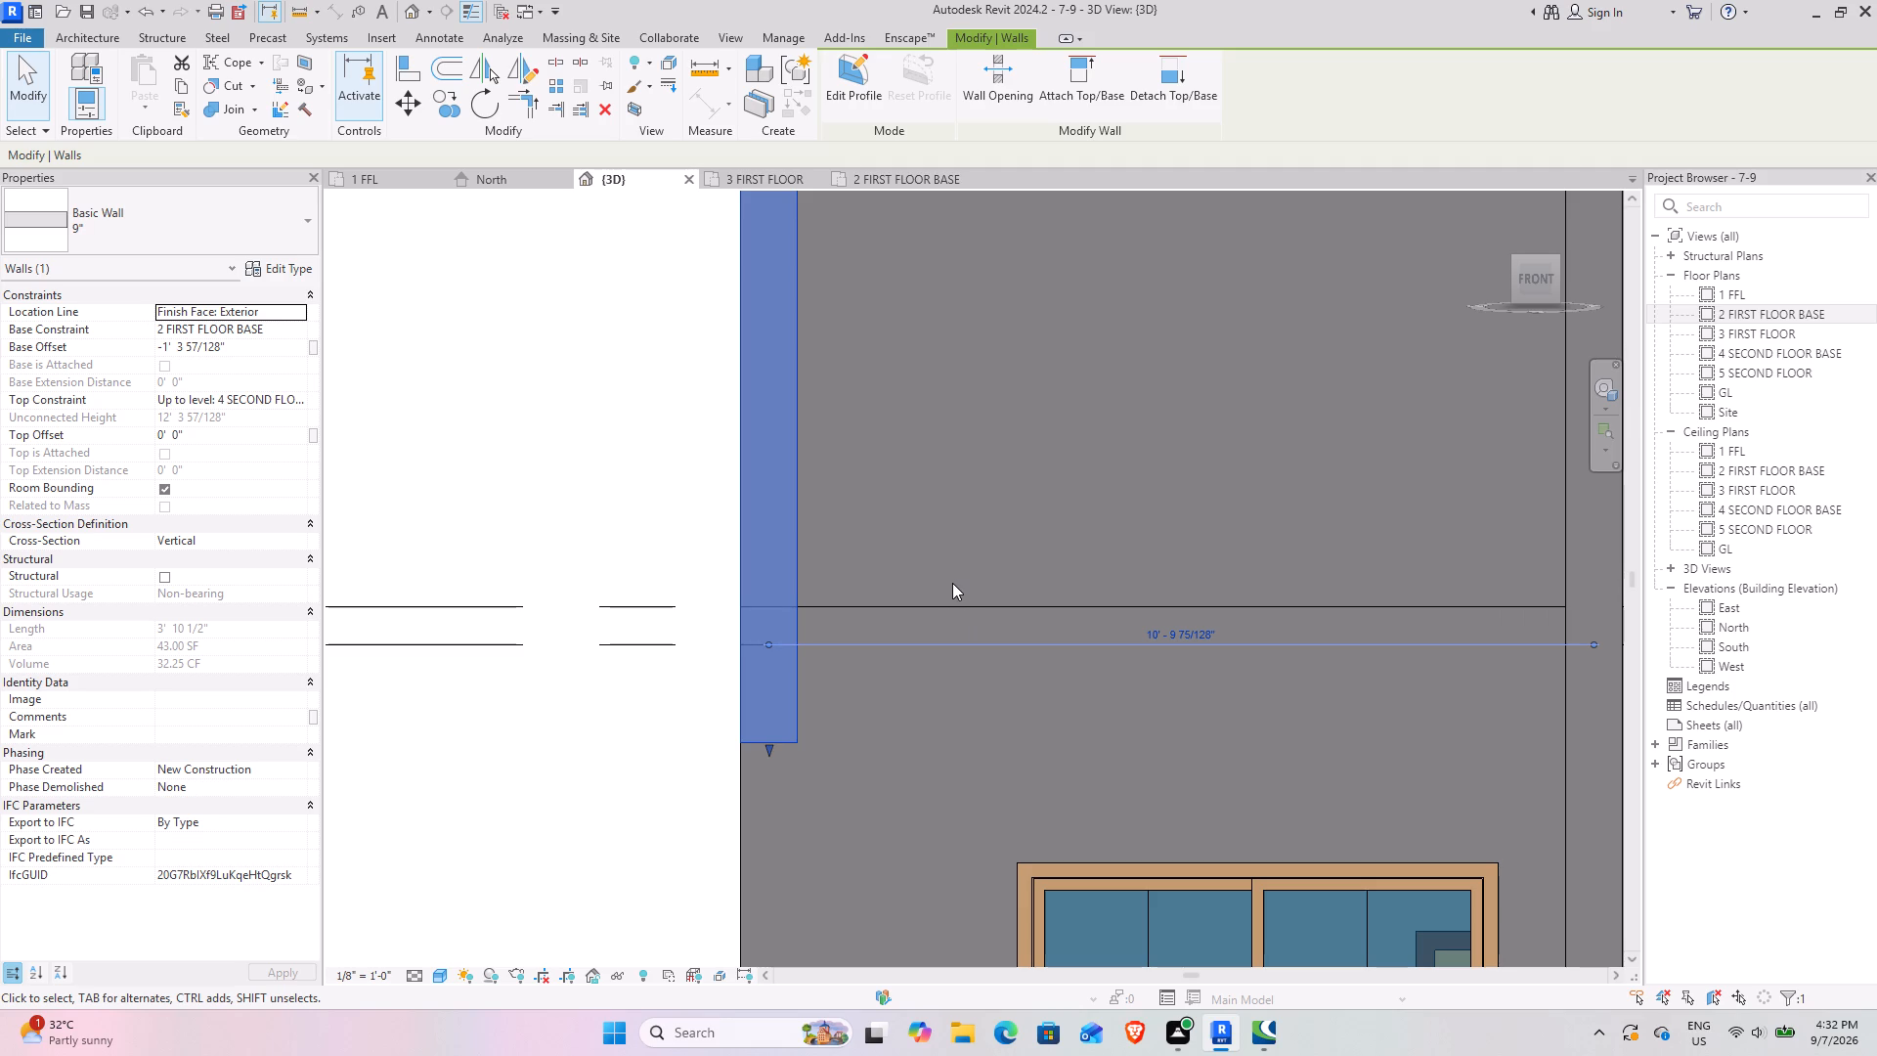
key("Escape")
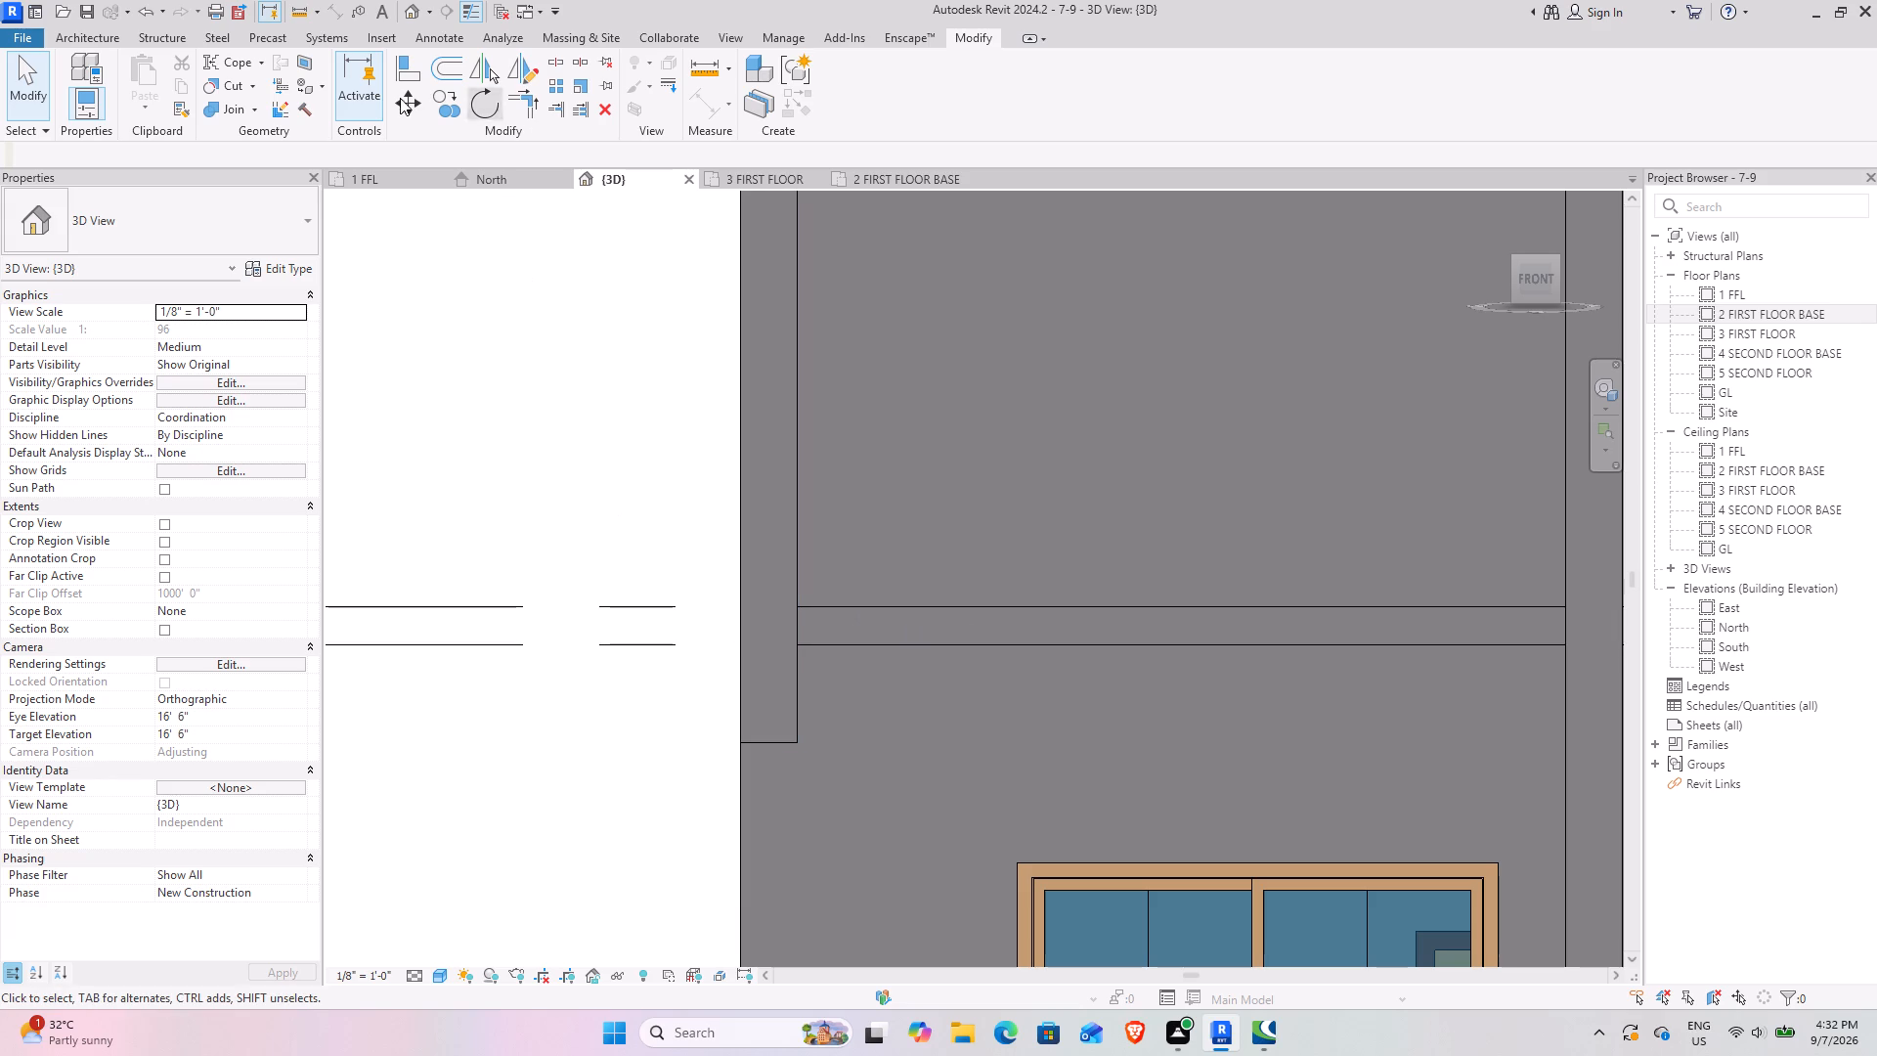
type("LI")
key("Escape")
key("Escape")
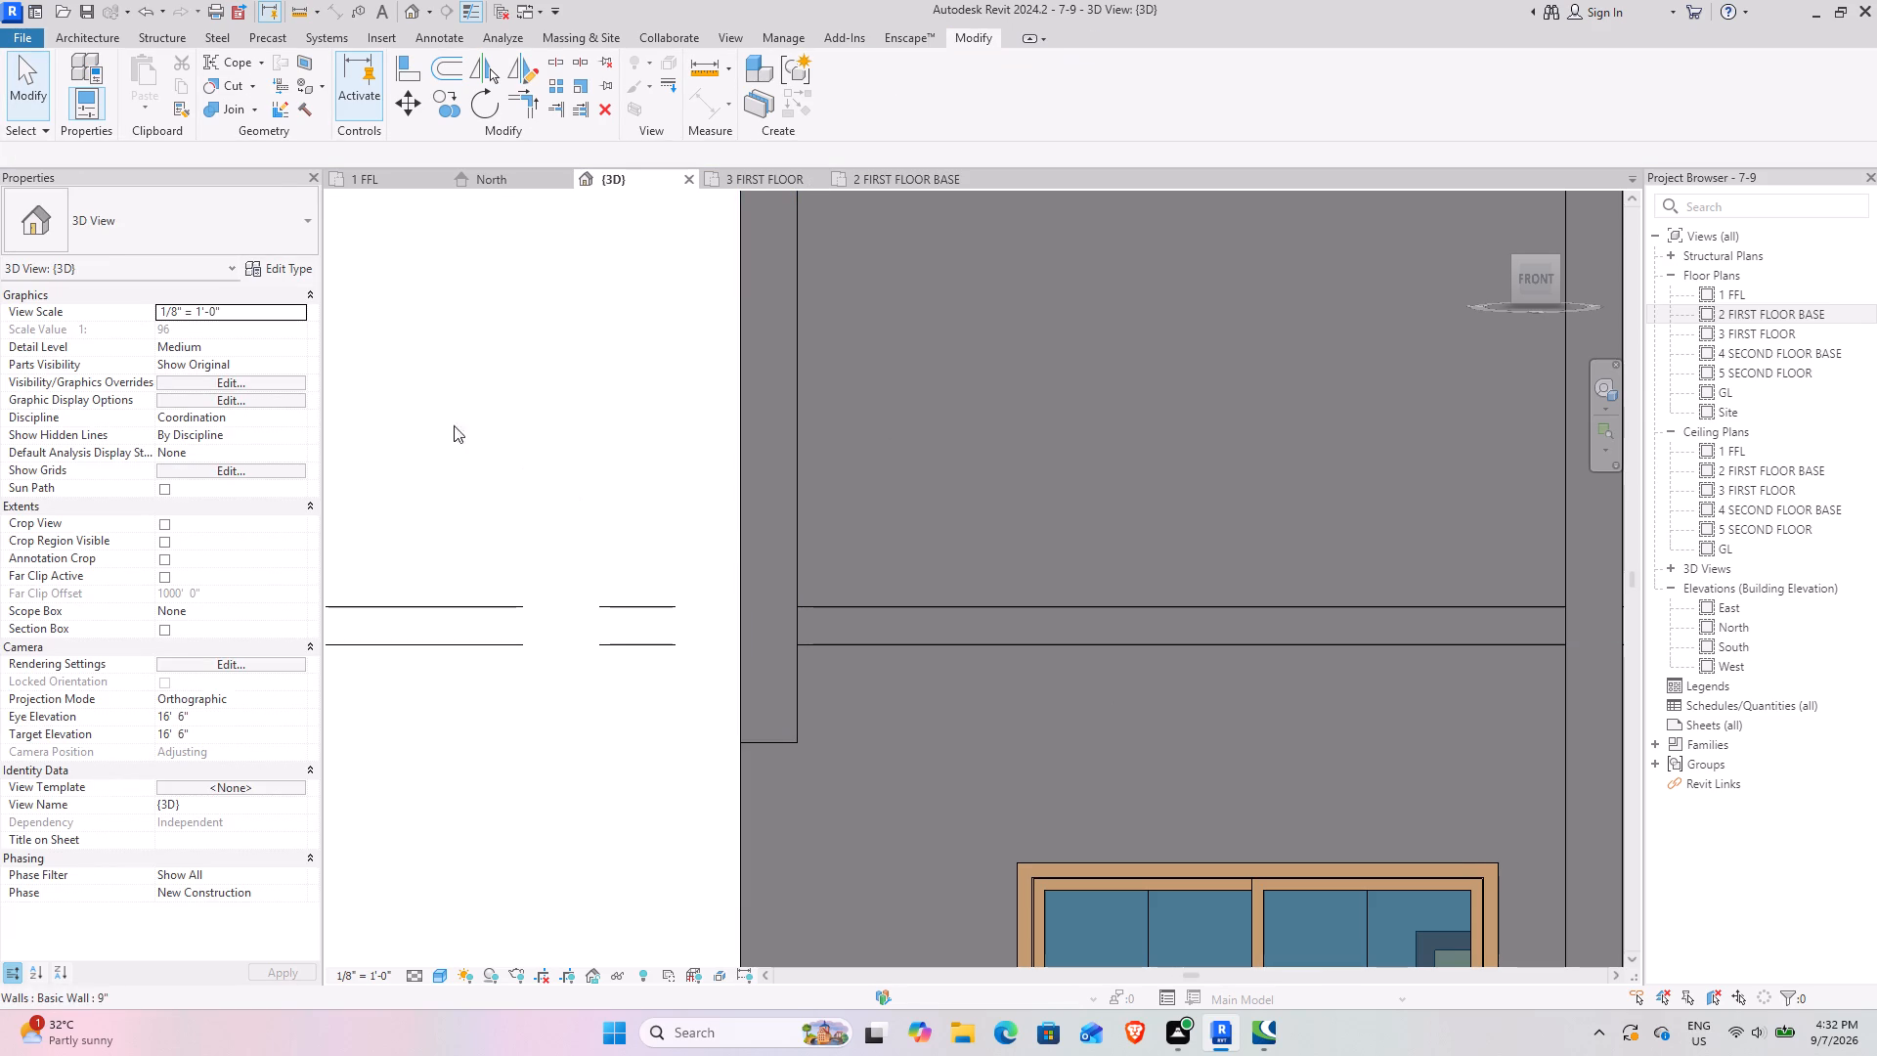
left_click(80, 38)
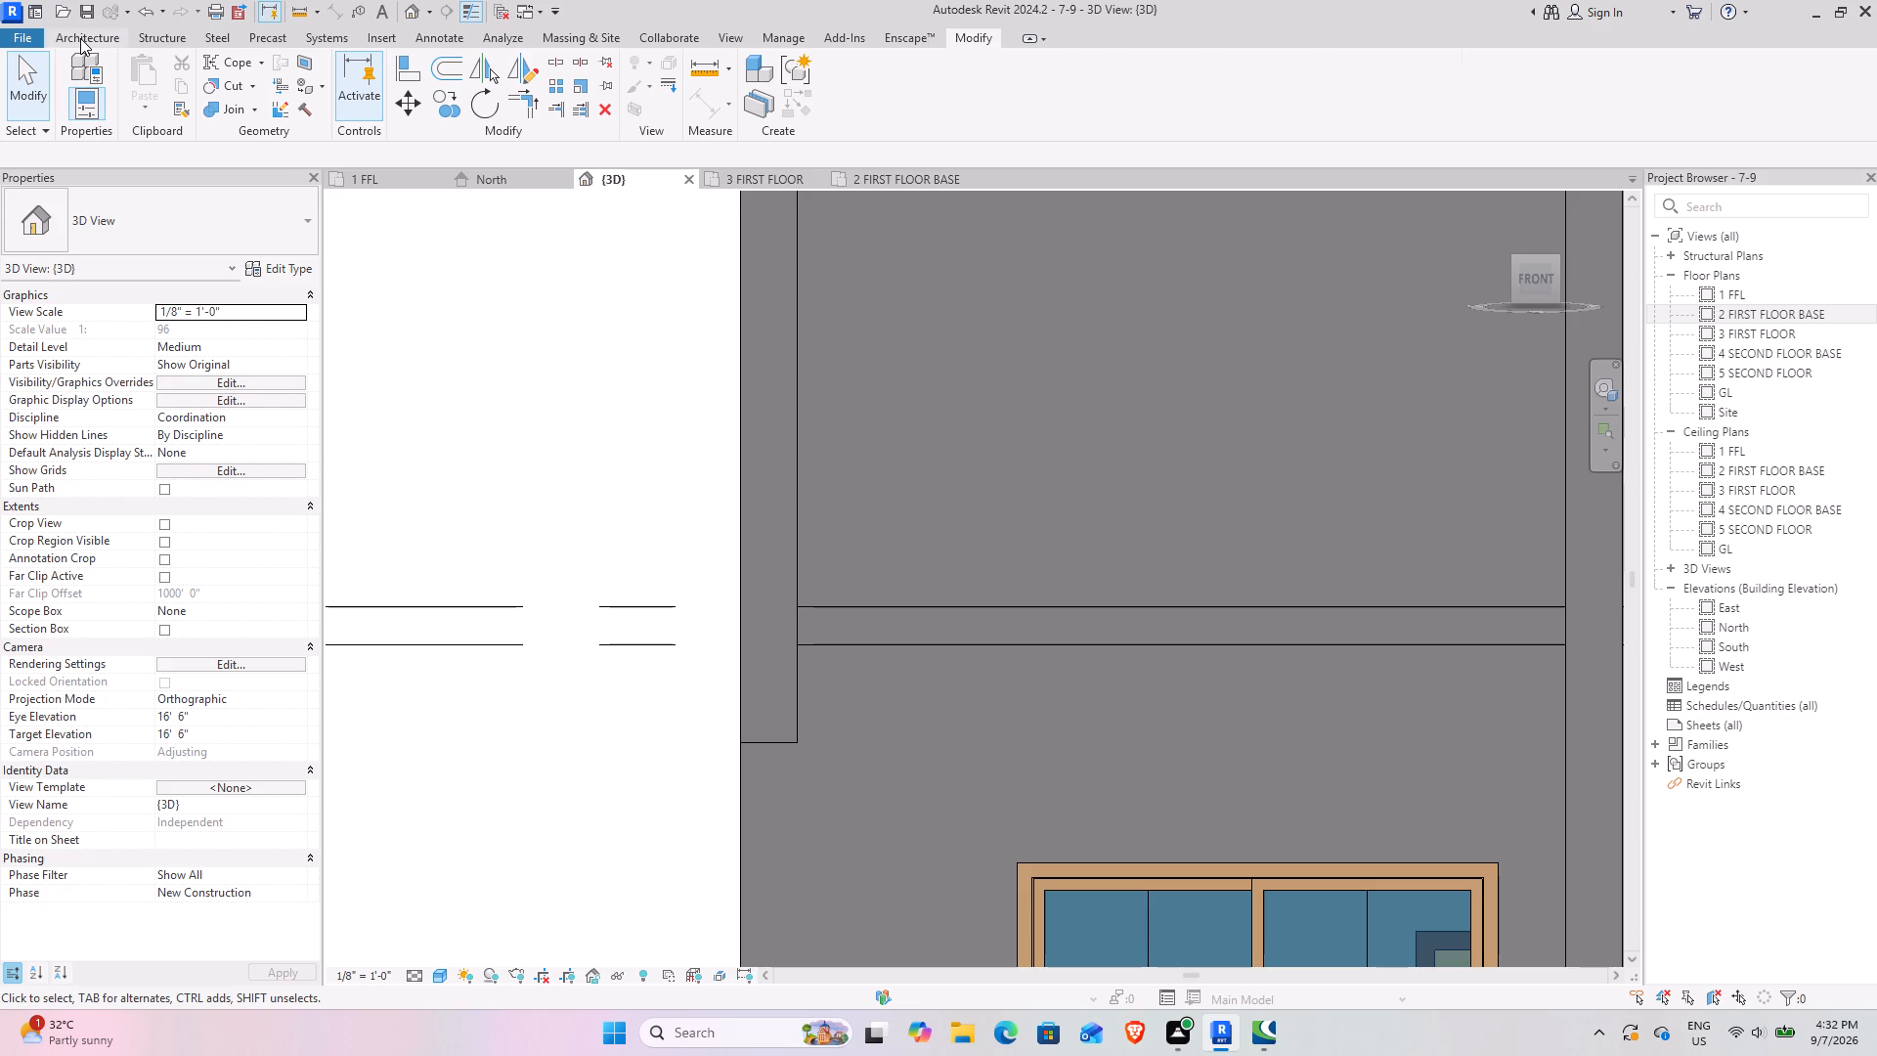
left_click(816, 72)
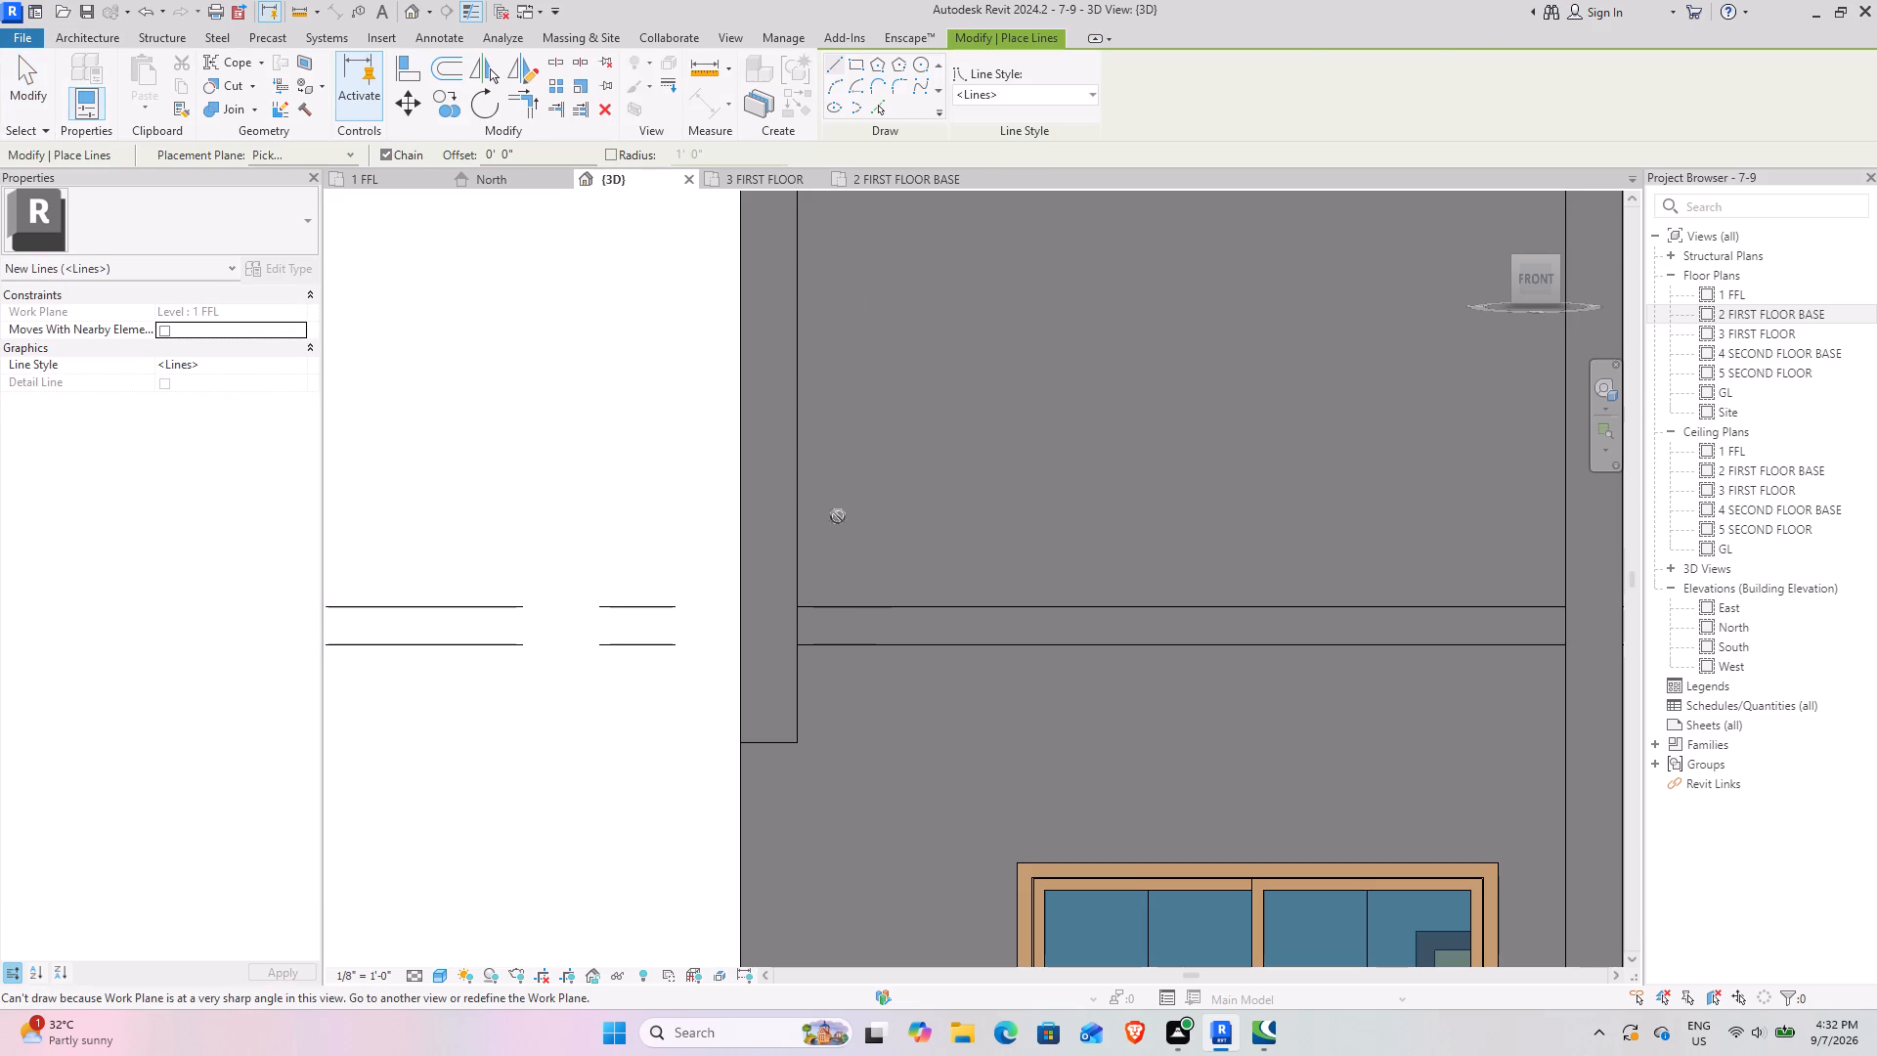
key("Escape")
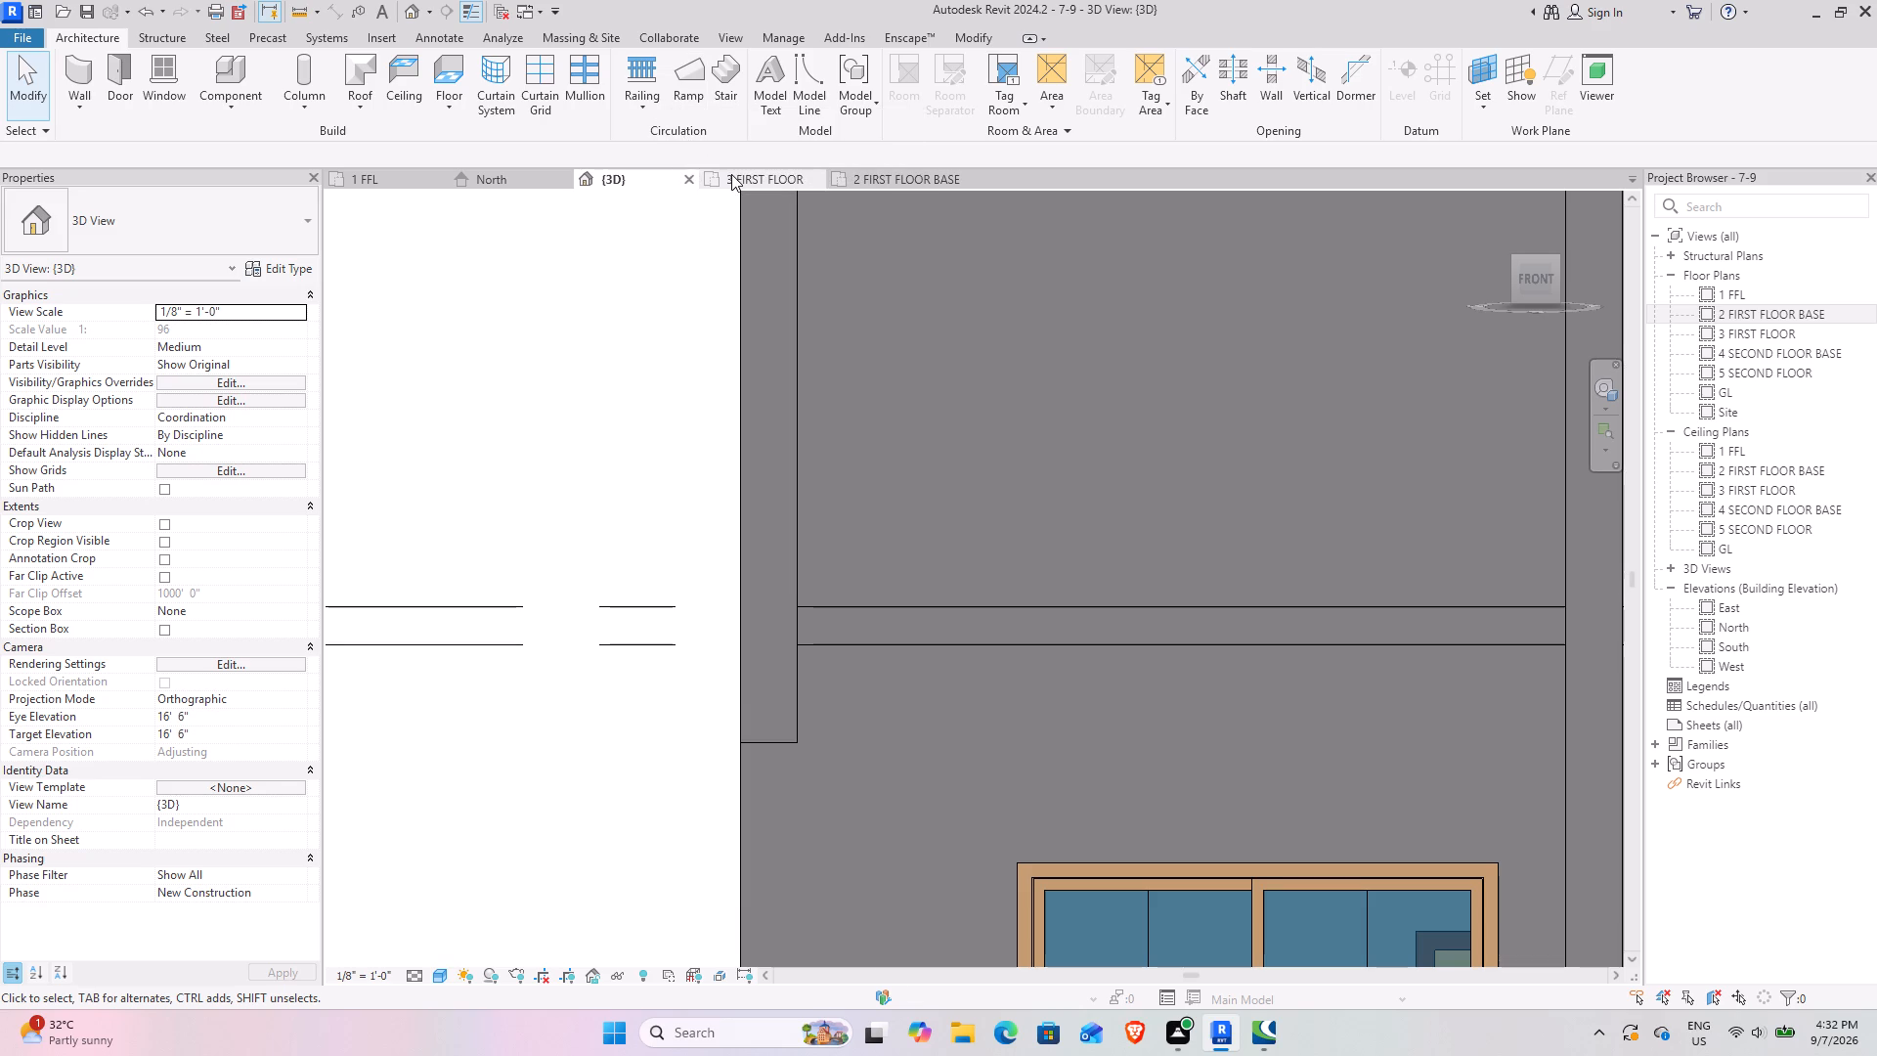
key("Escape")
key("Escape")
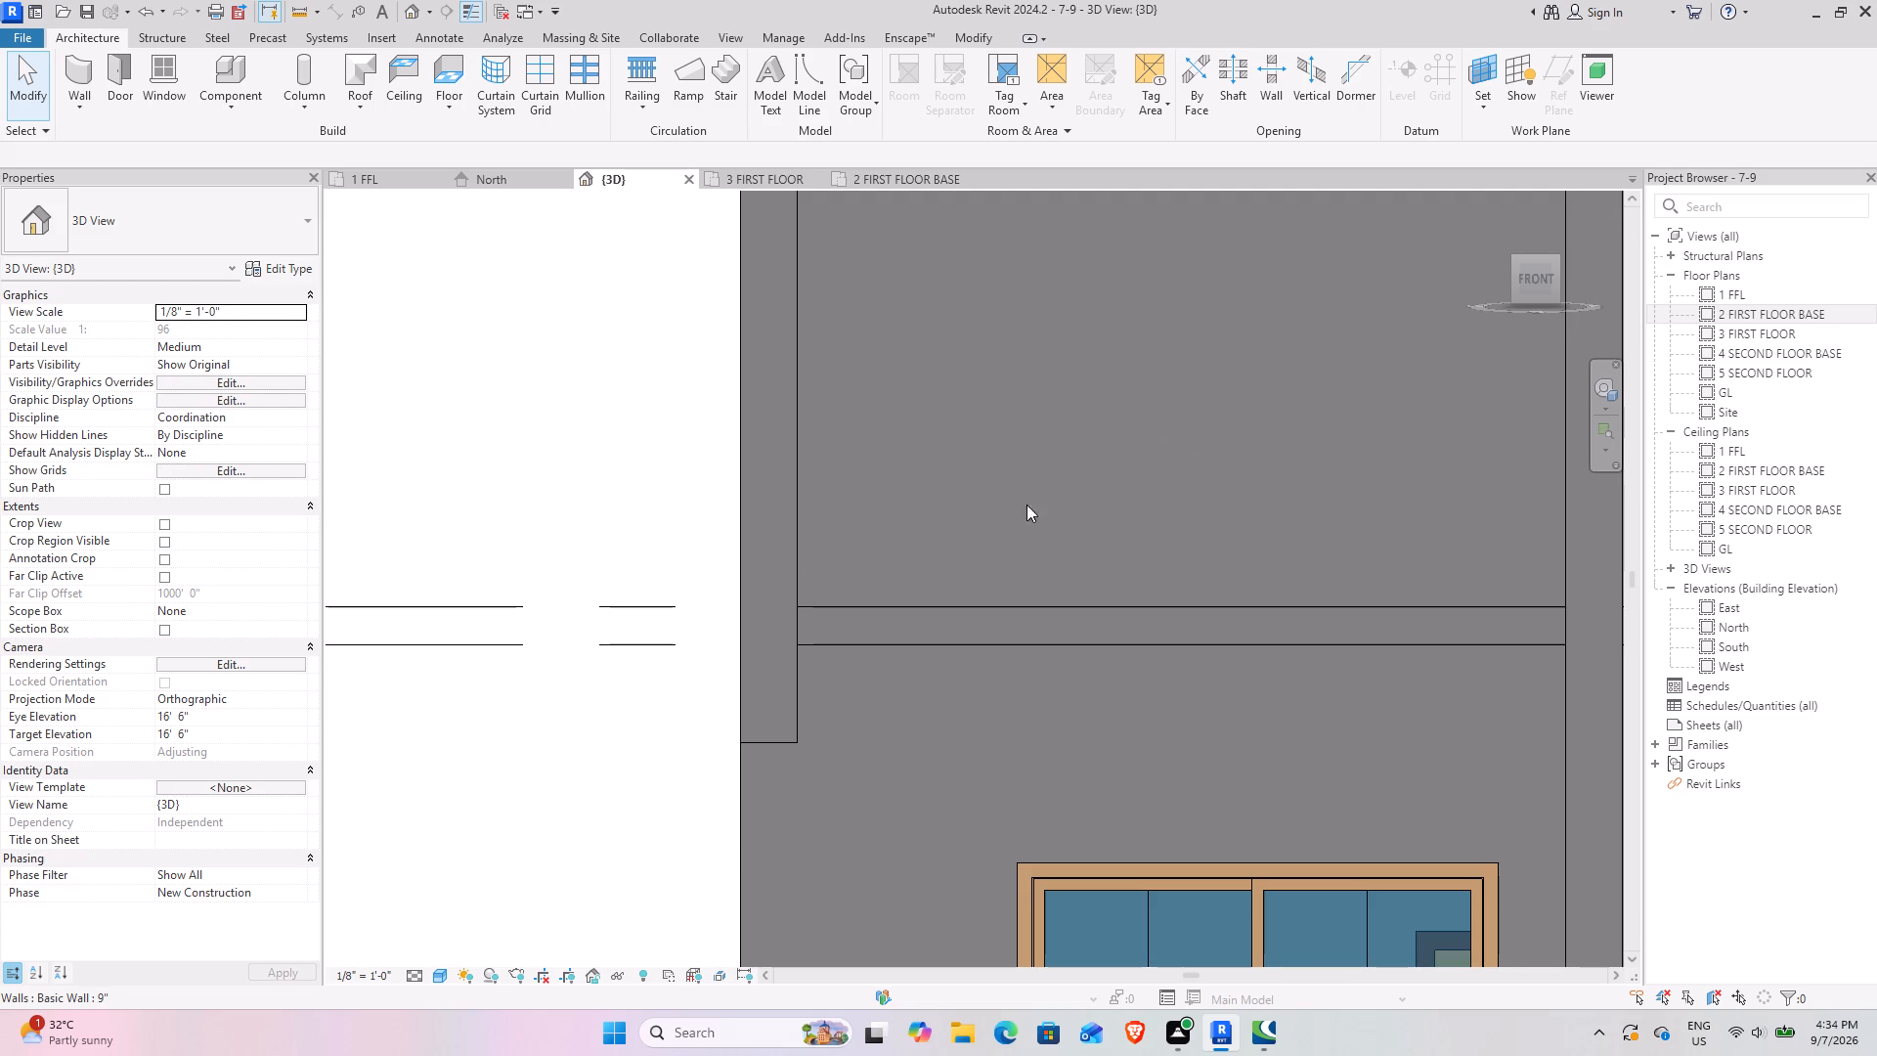
Set the front west projecting wall's base offset to -2' 0" from 2 FIRST FLOOR BASE.
scroll(1026, 509, "down", 3)
middle_click_drag(1103, 491, 939, 545)
left_click(711, 695)
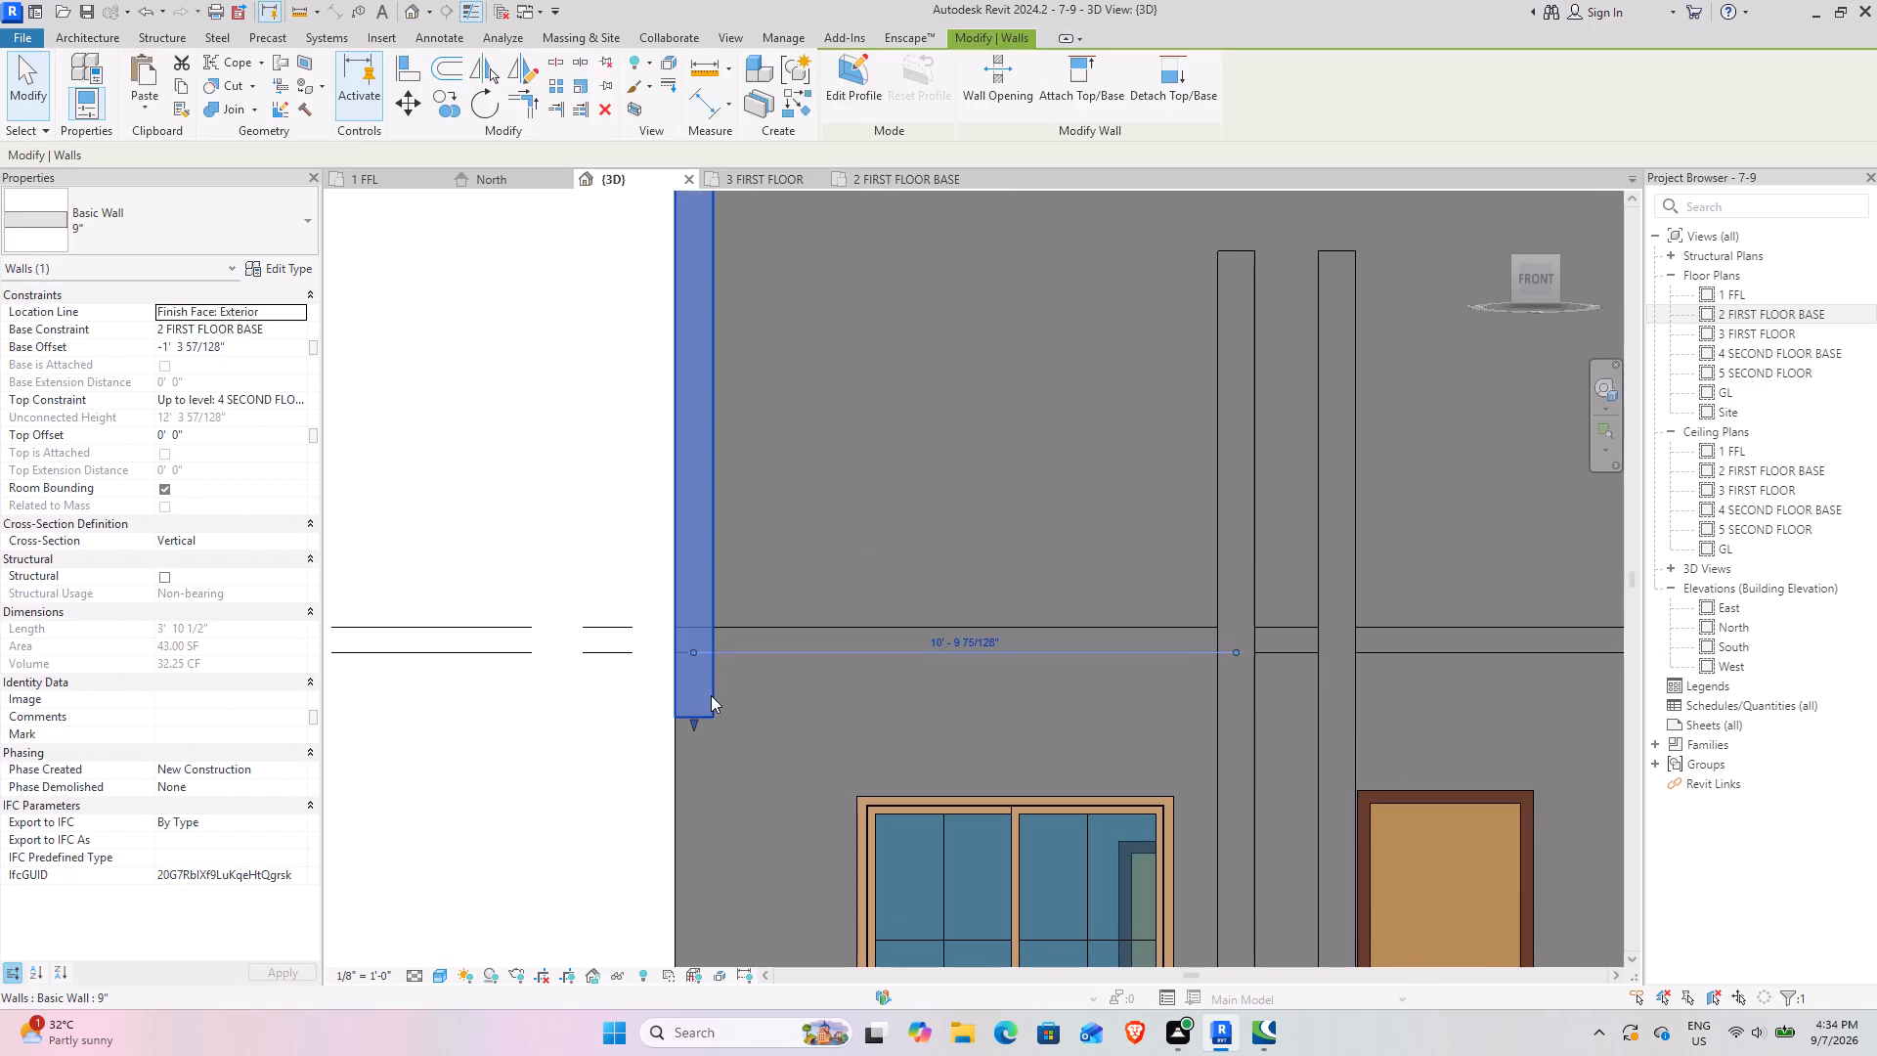
scroll(724, 580, "up", 3)
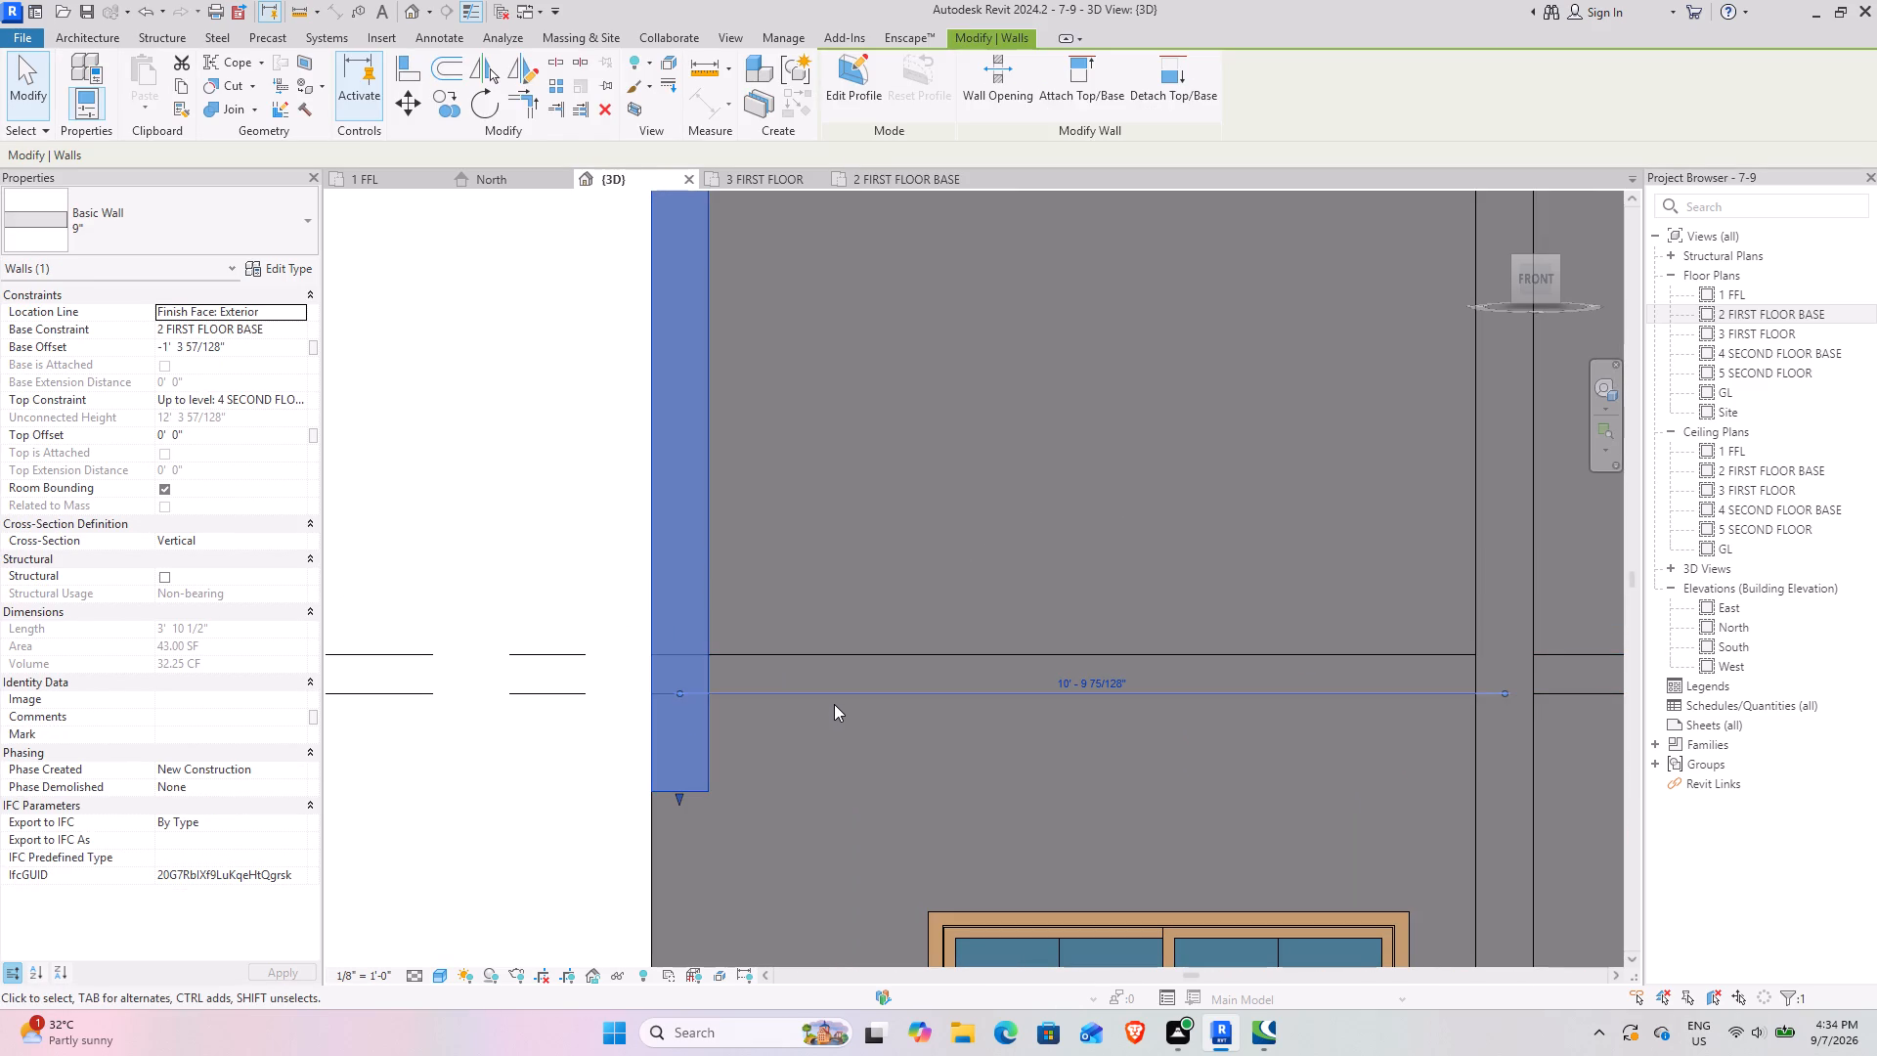
key("Escape")
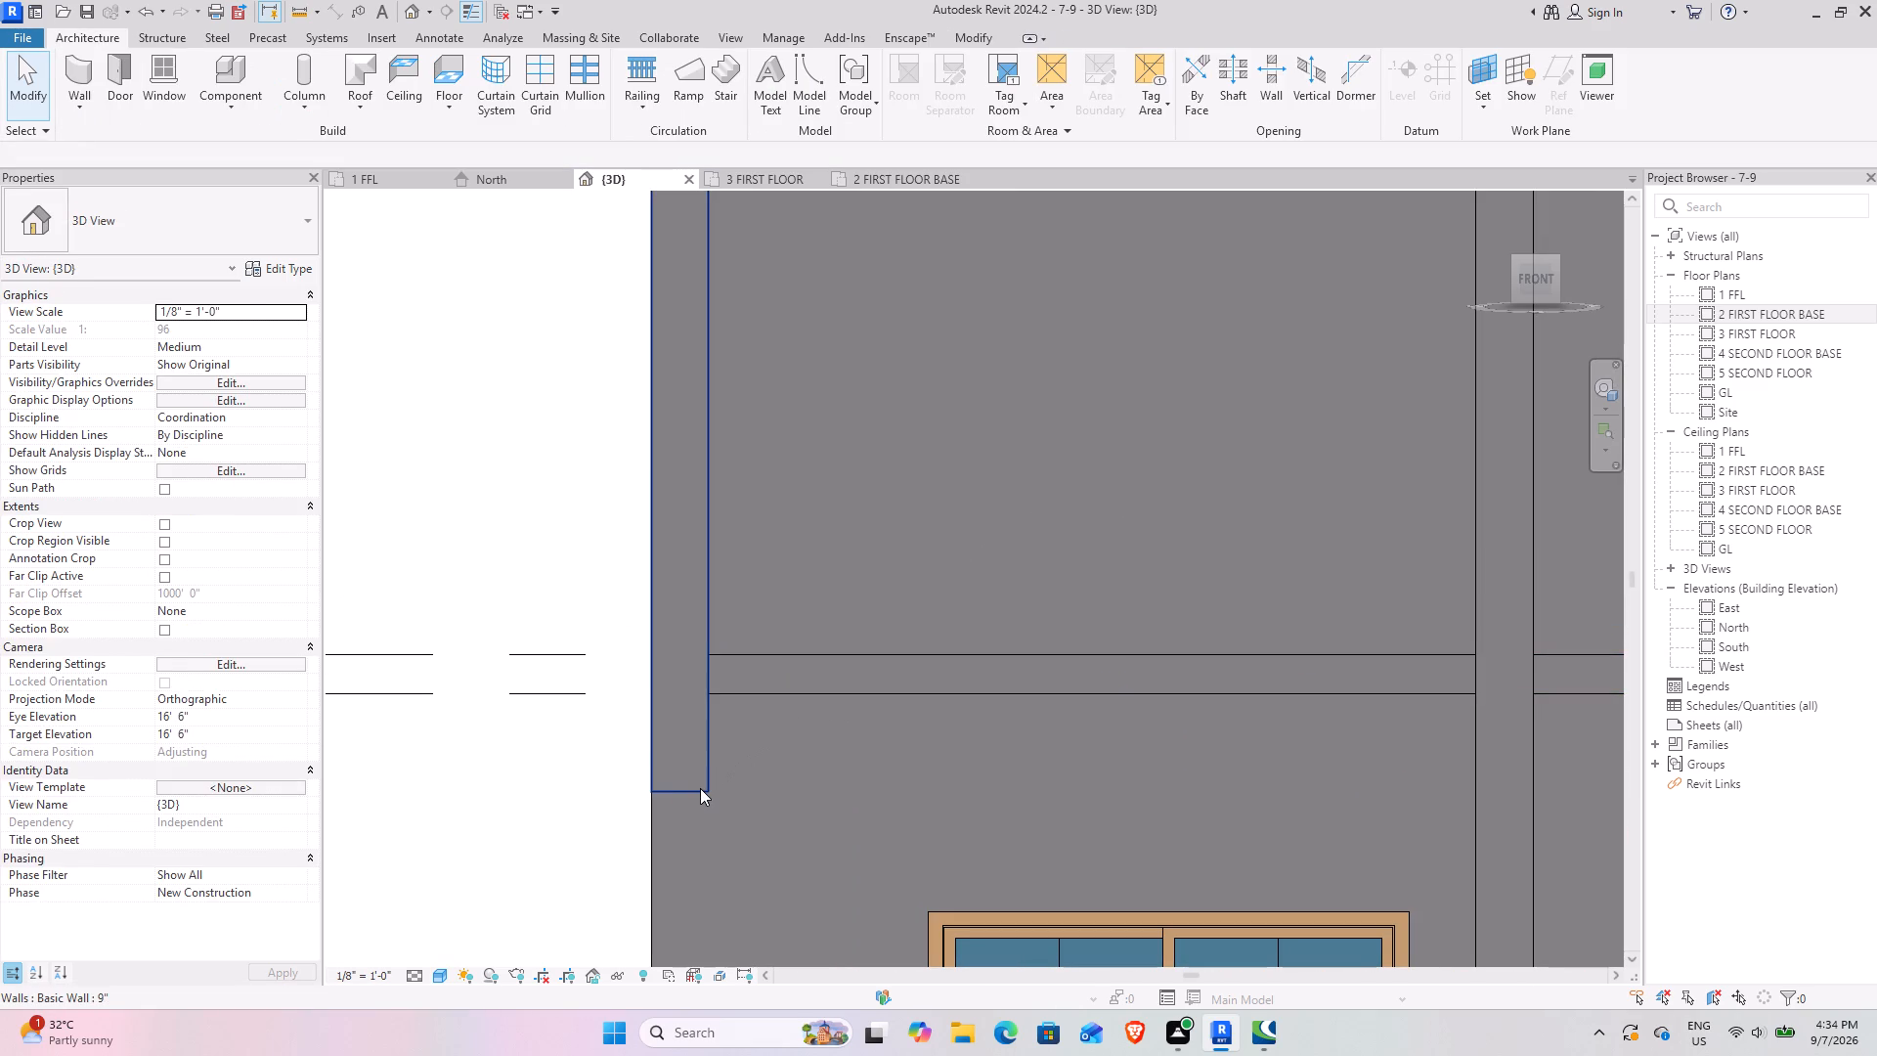
left_click(700, 788)
scroll(691, 729, "up", 3)
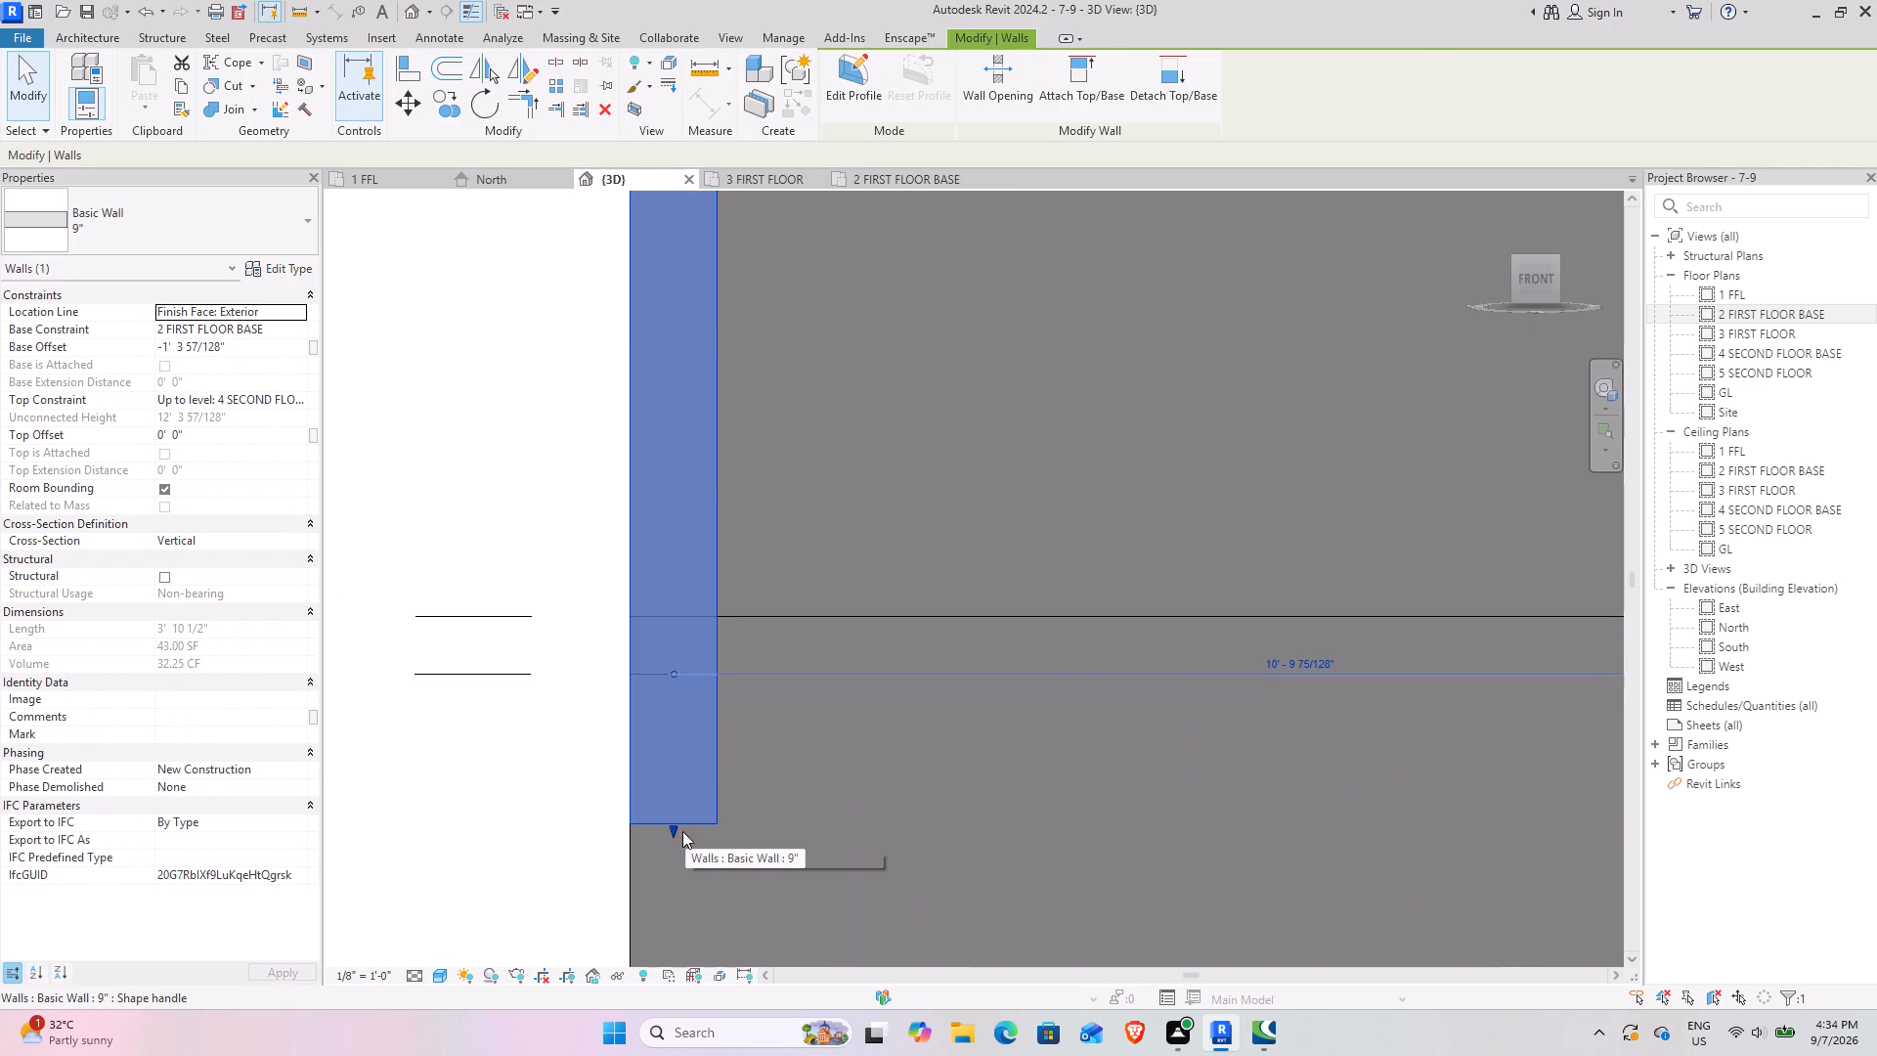
left_click_drag(676, 827, 690, 611)
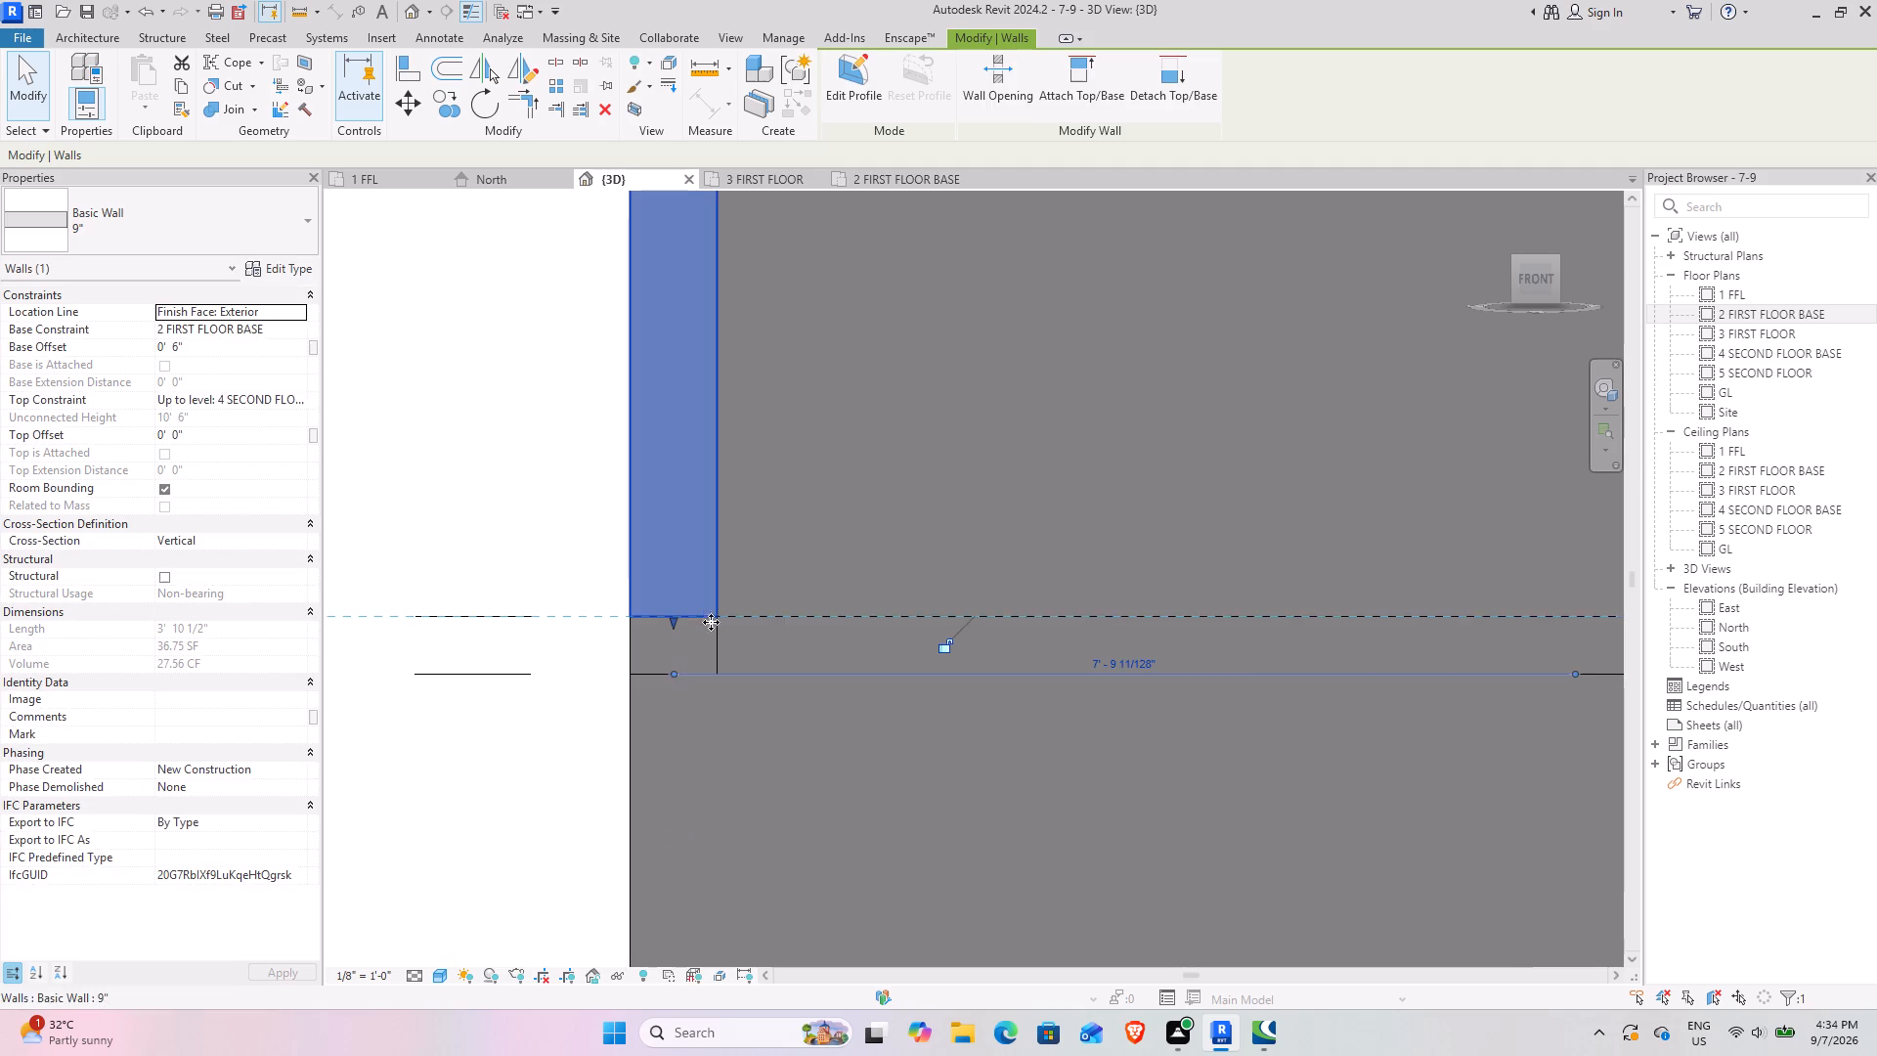
left_click(219, 352)
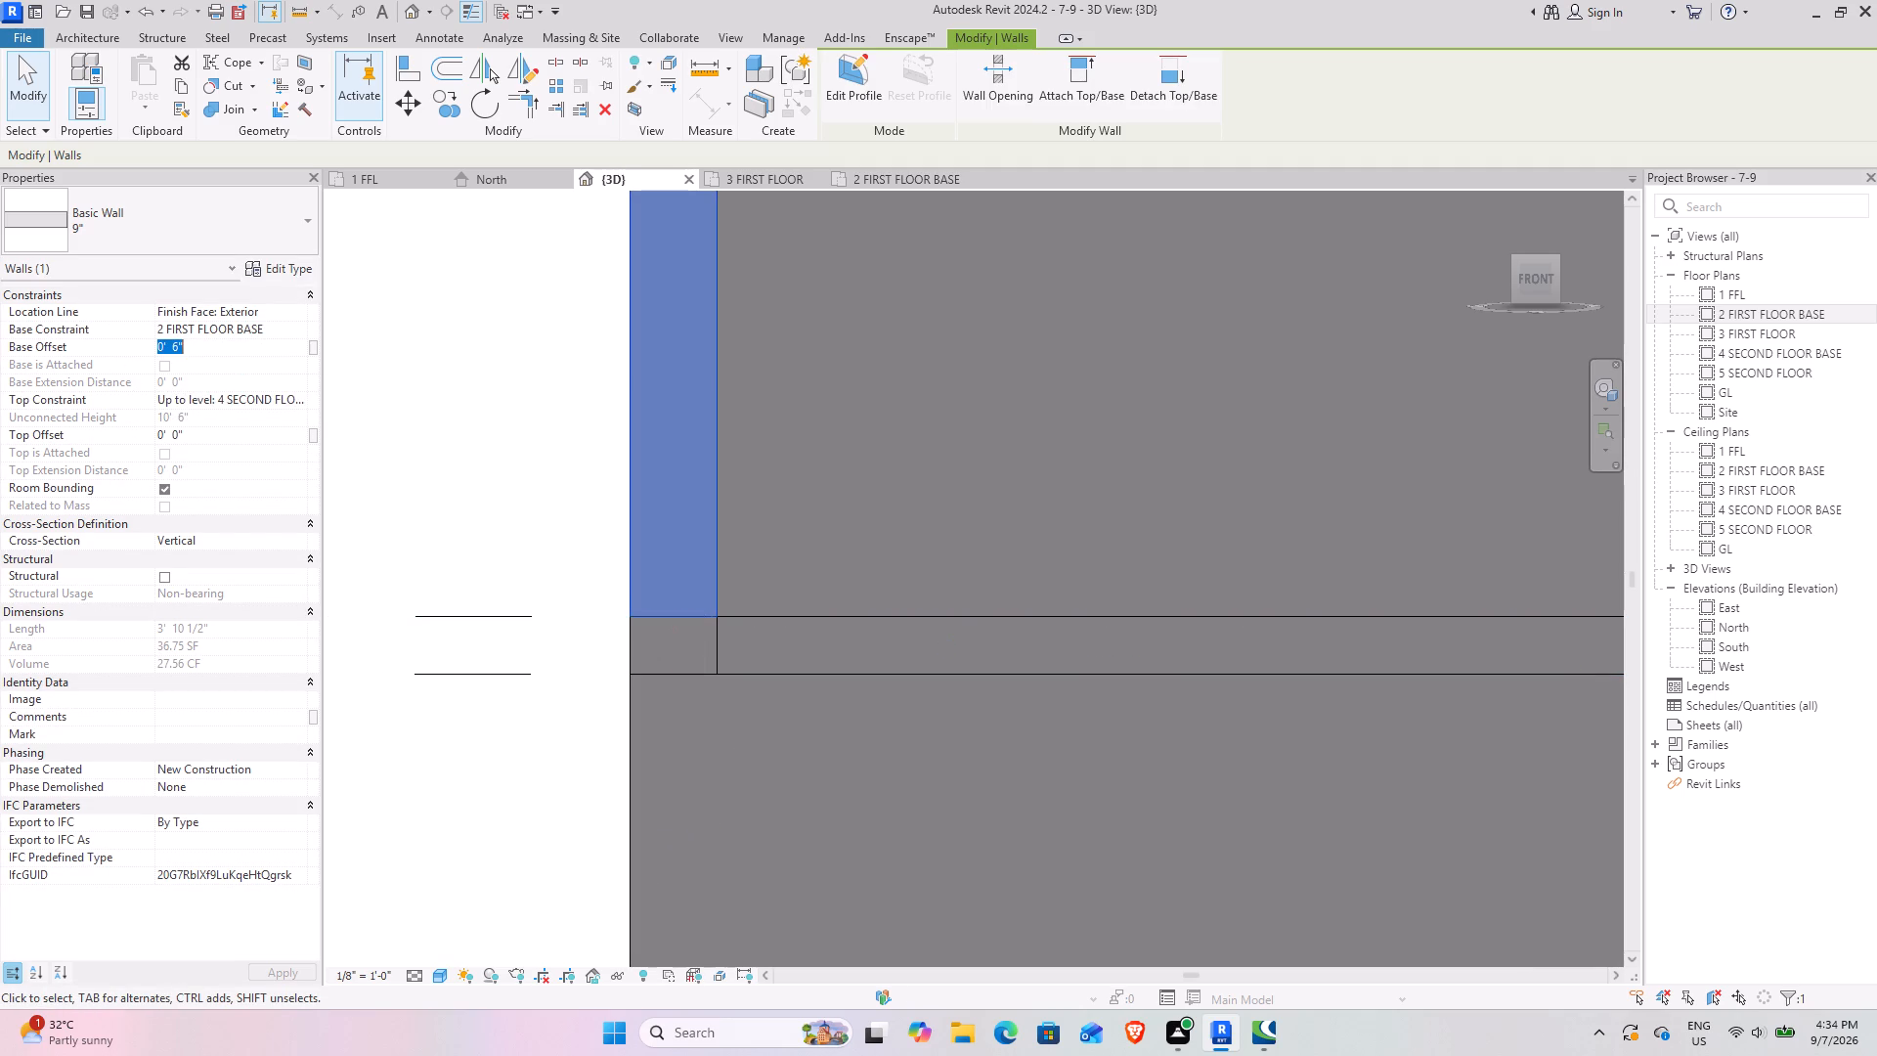
type("-2")
key("Return")
left_click(913, 785)
Create an in-place model component in the Generic Models category, keeping the default name Generic Models 1.
scroll(469, 441, "down", 4)
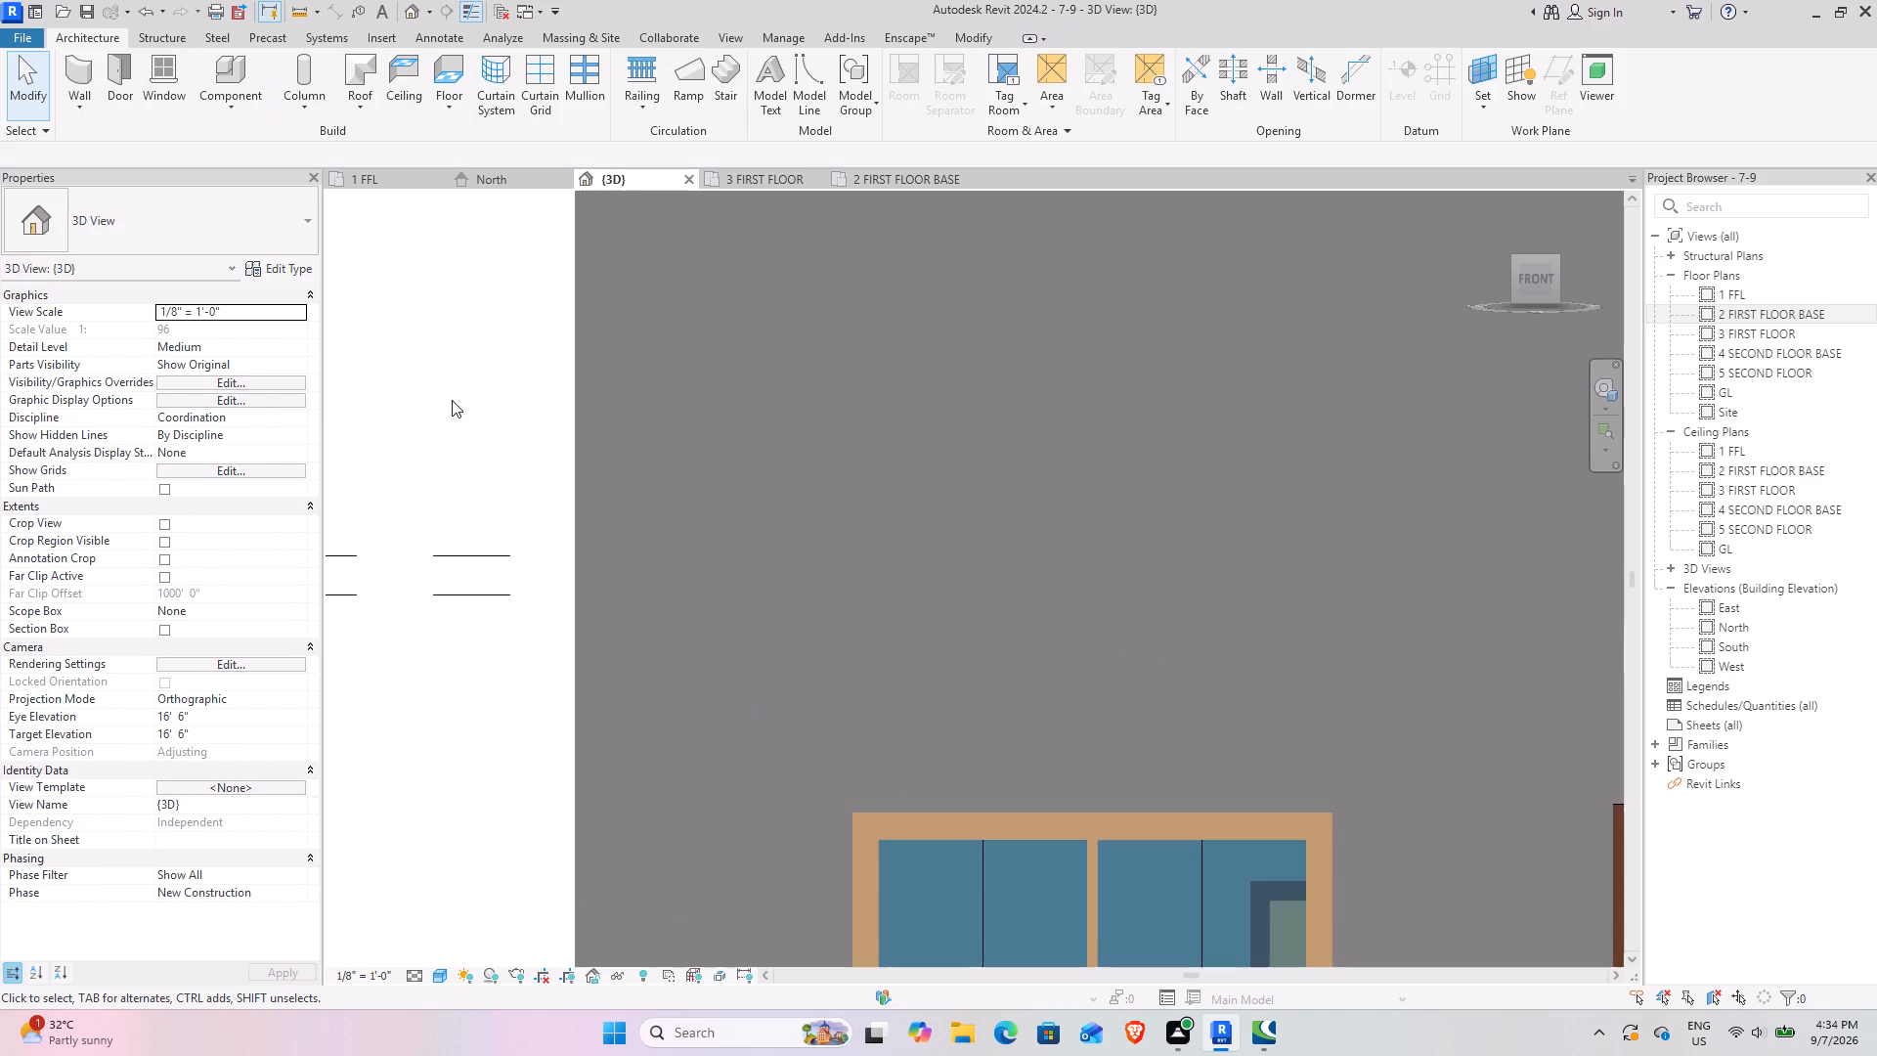
scroll(649, 486, "down", 9)
middle_click_drag(803, 549, 591, 666, "shift")
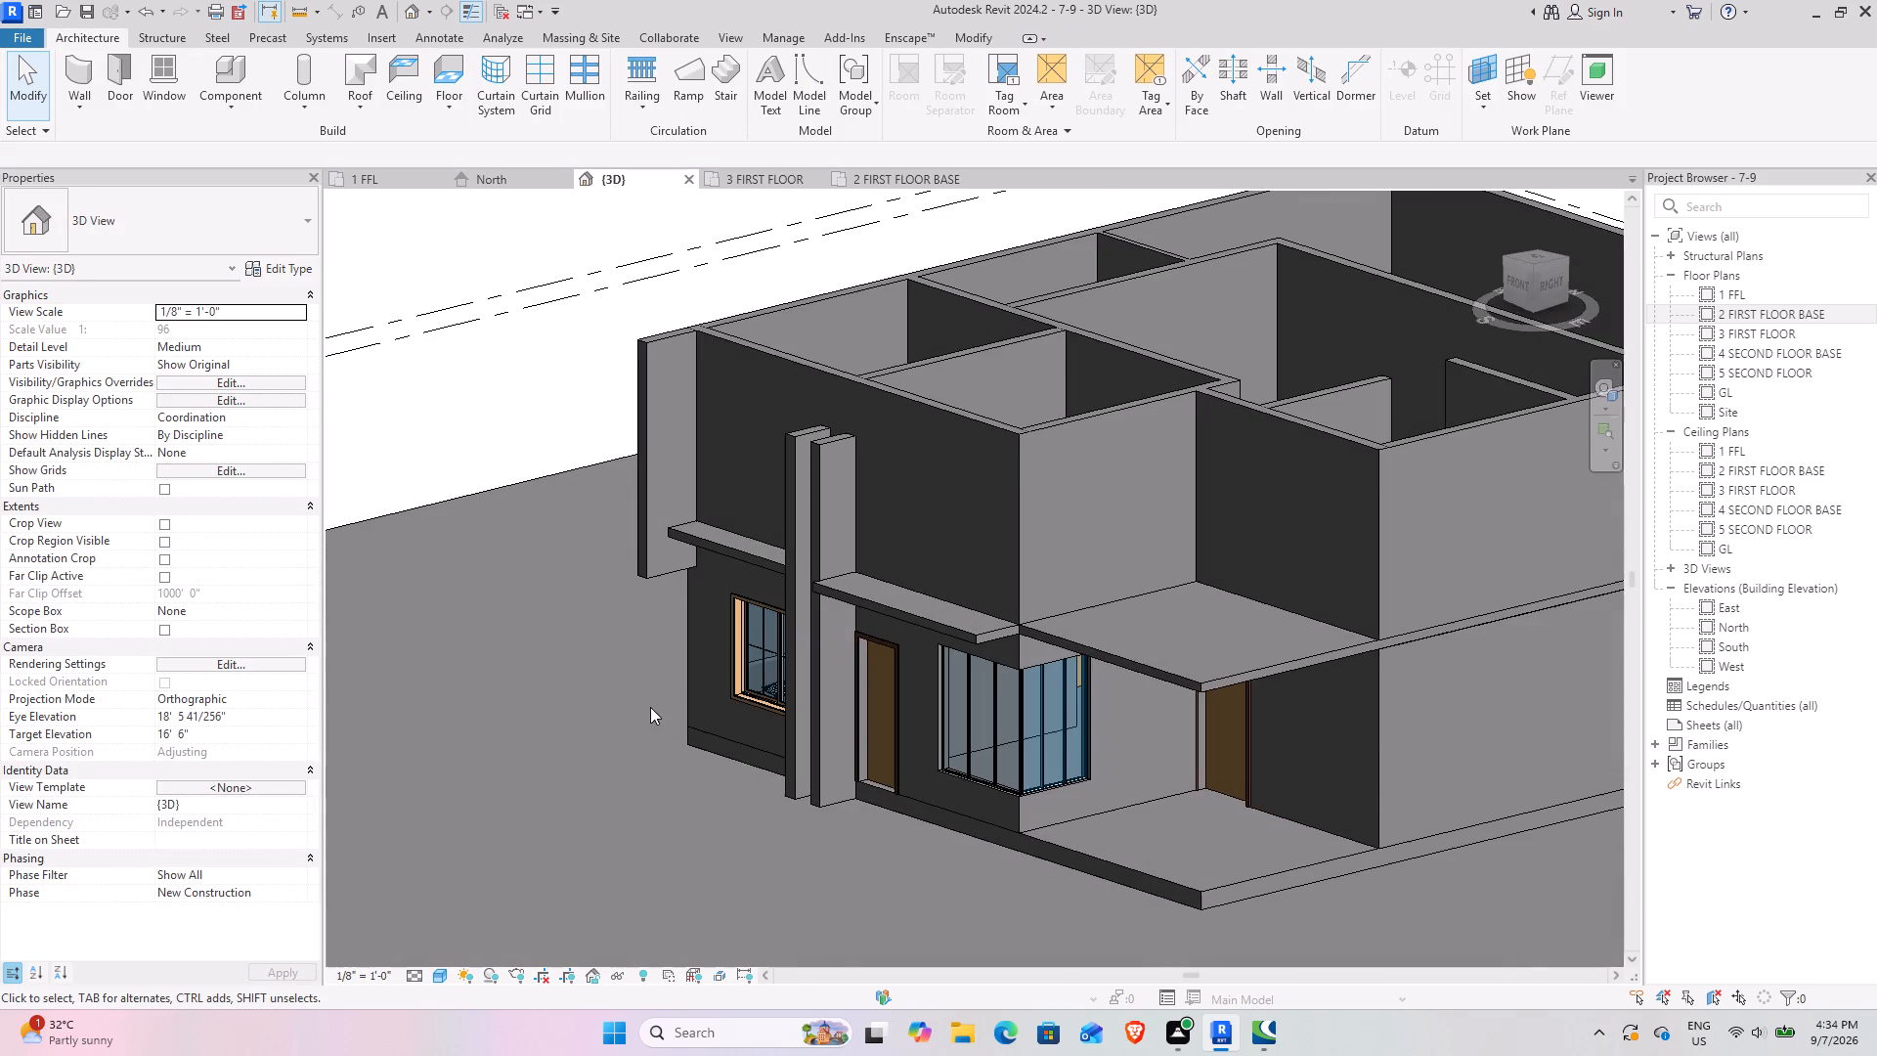
left_click(650, 707)
middle_click_drag(608, 700, 564, 674)
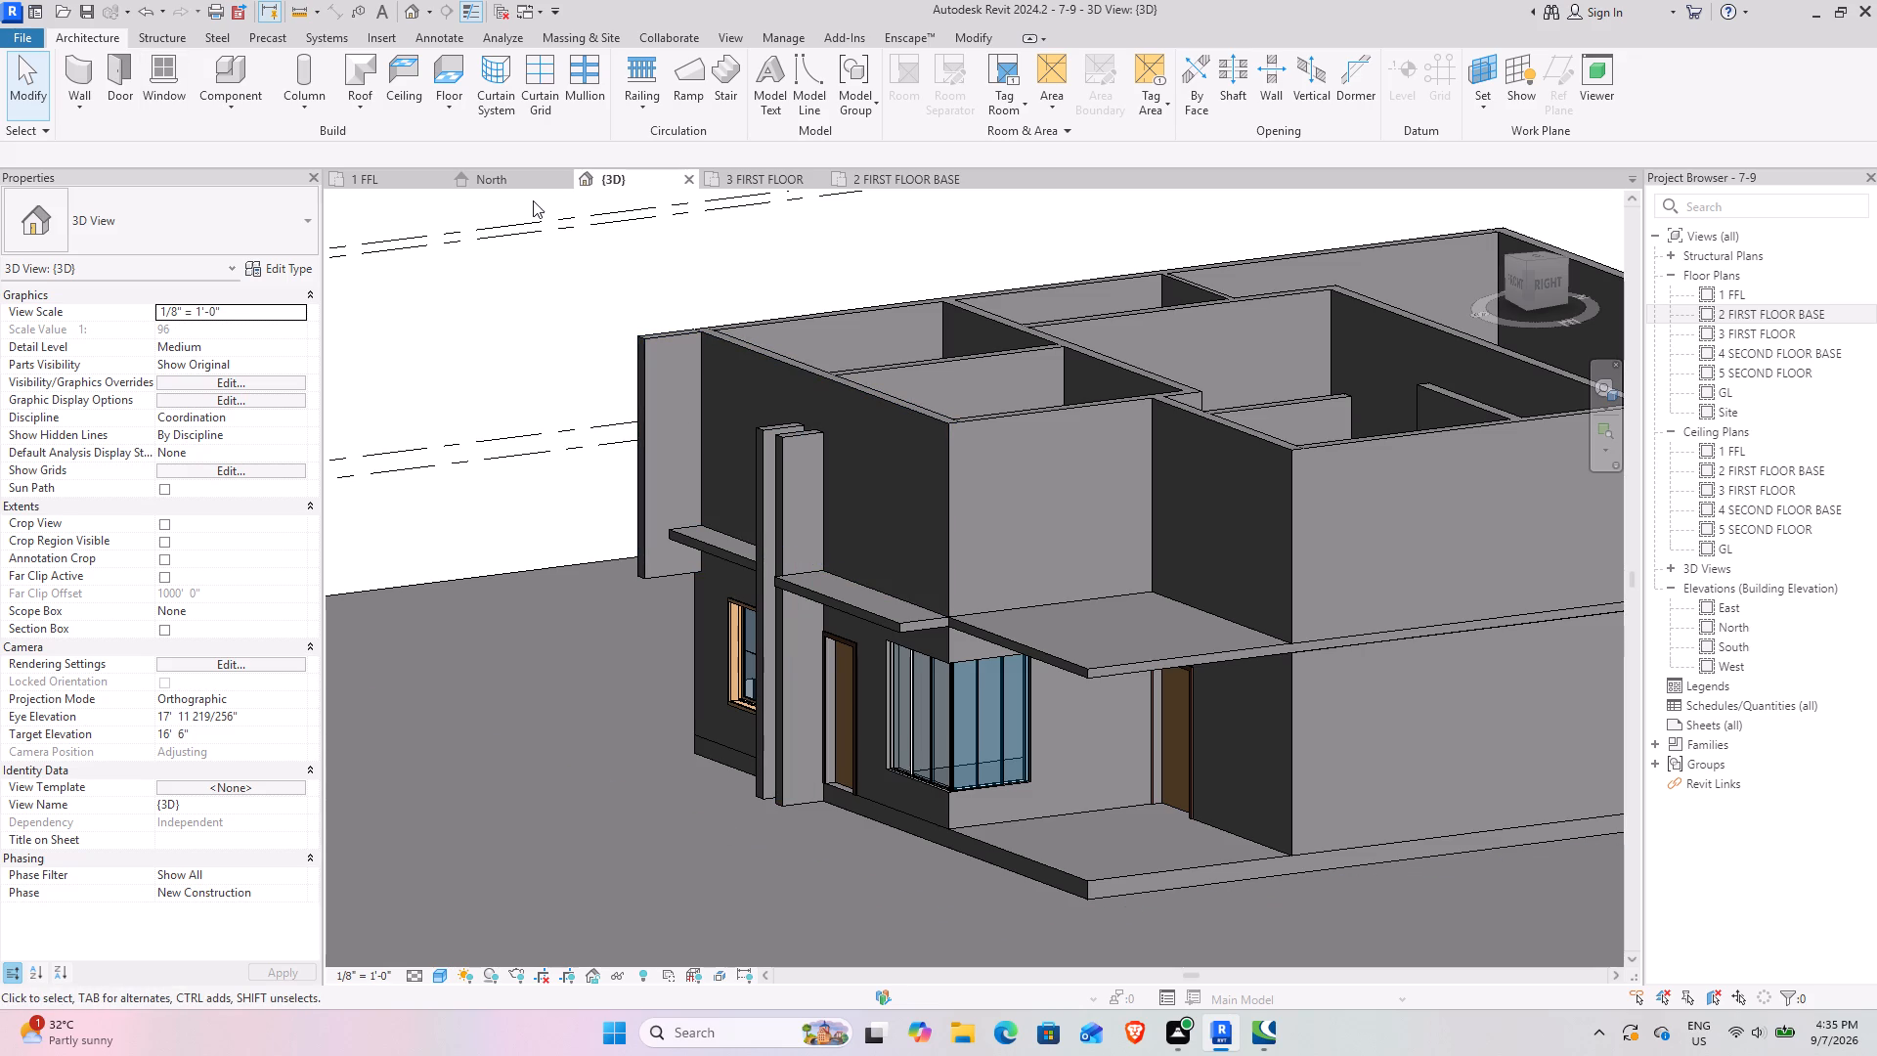
left_click(217, 106)
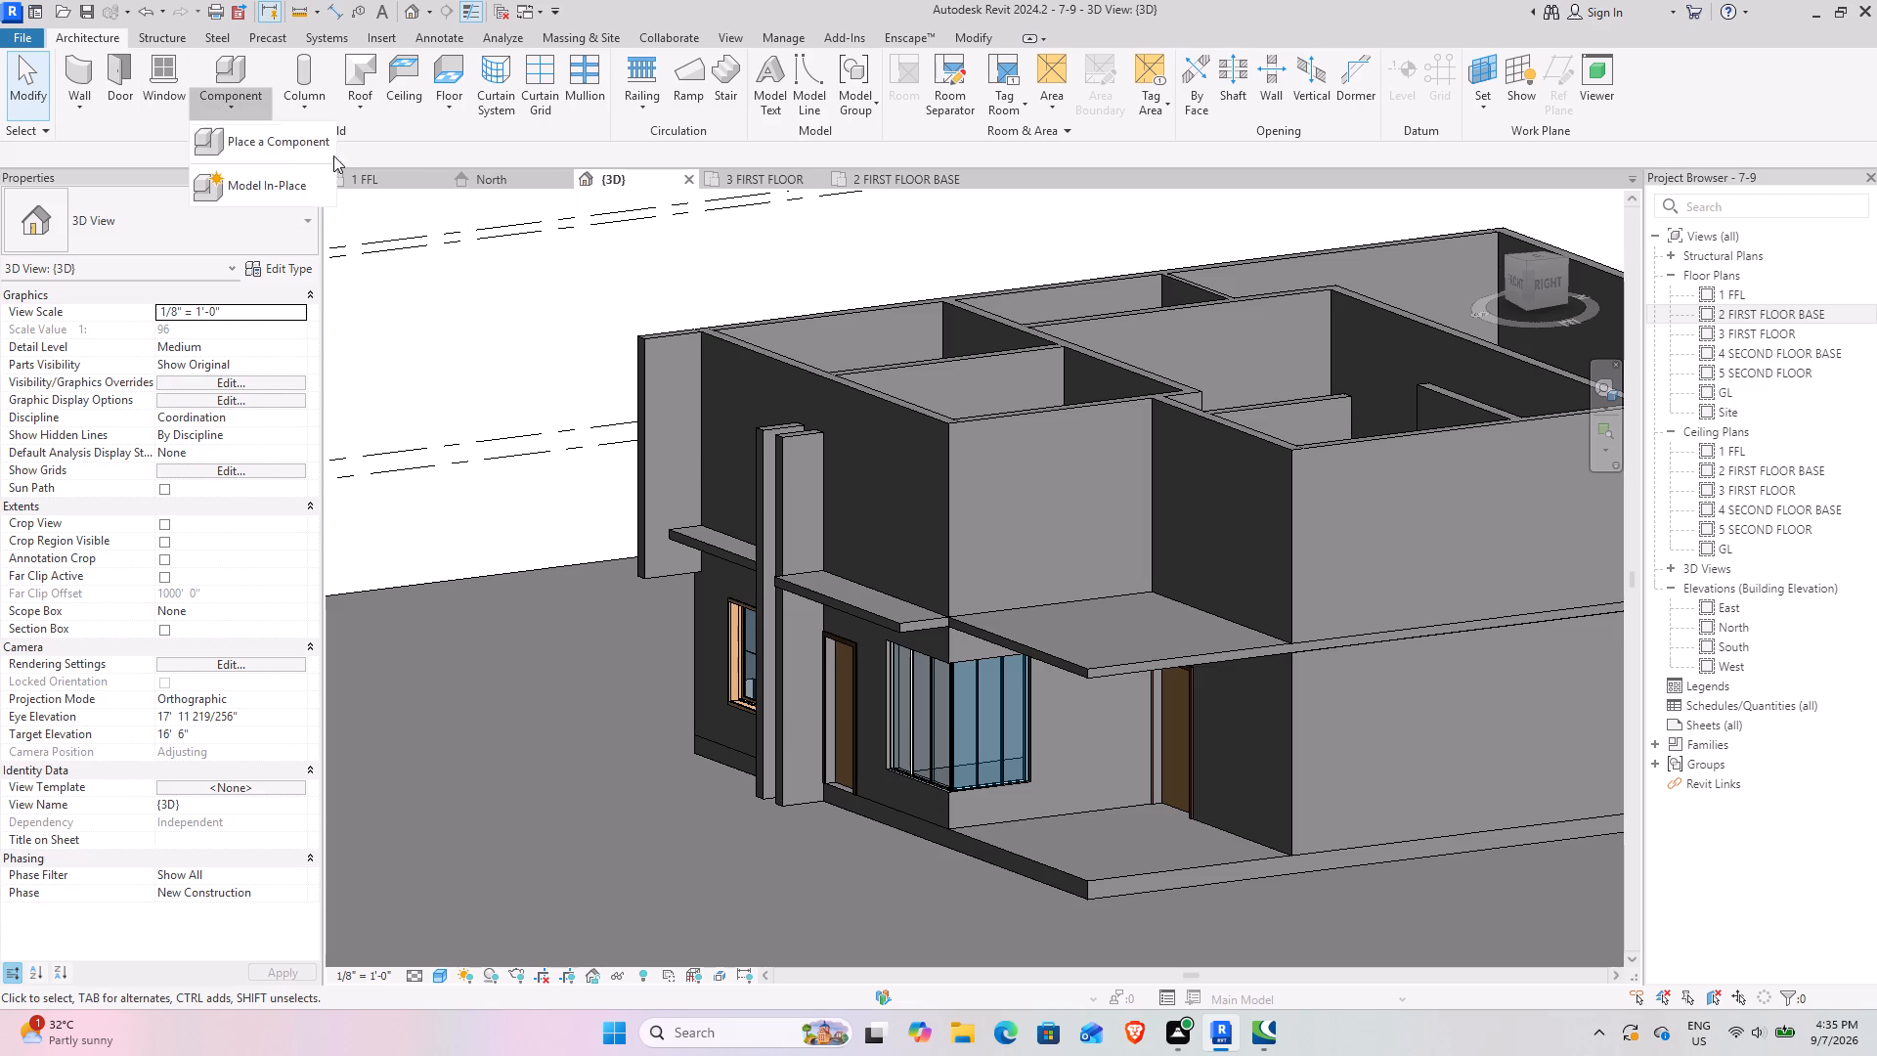
left_click(305, 182)
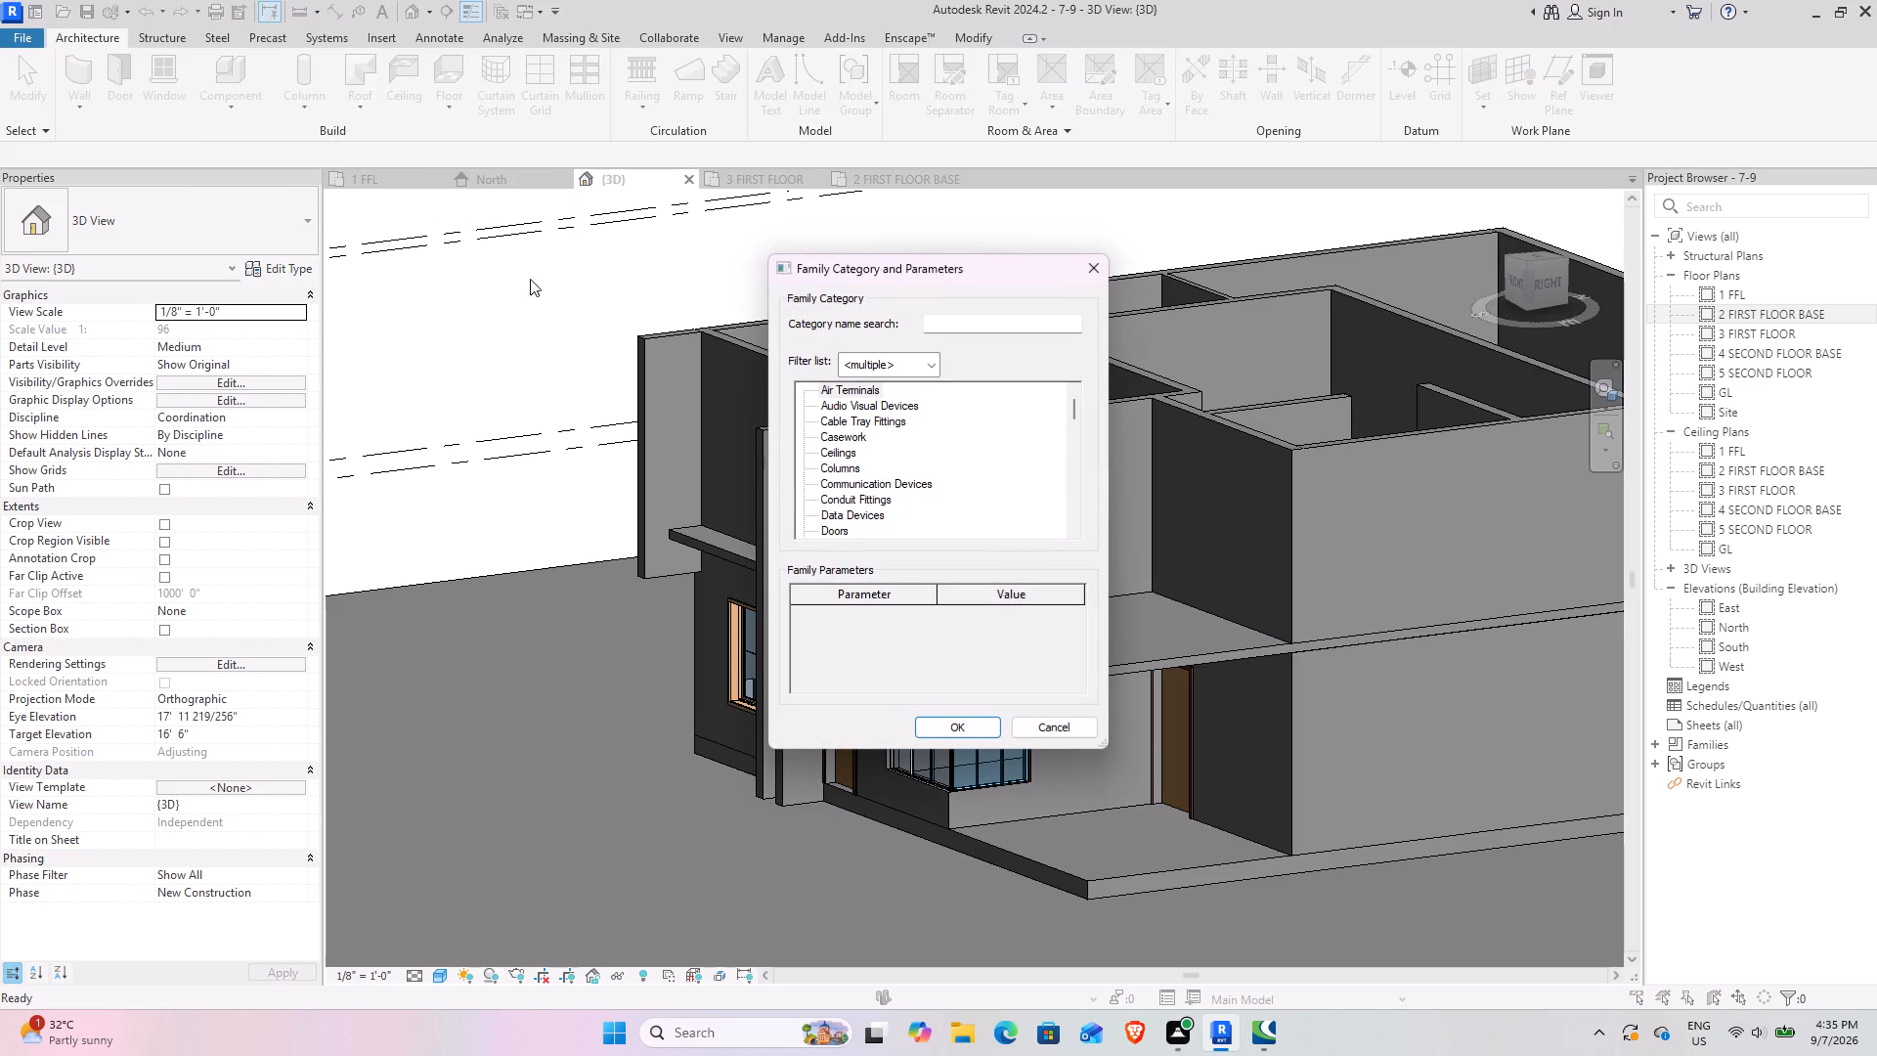
left_click(881, 461)
key("g")
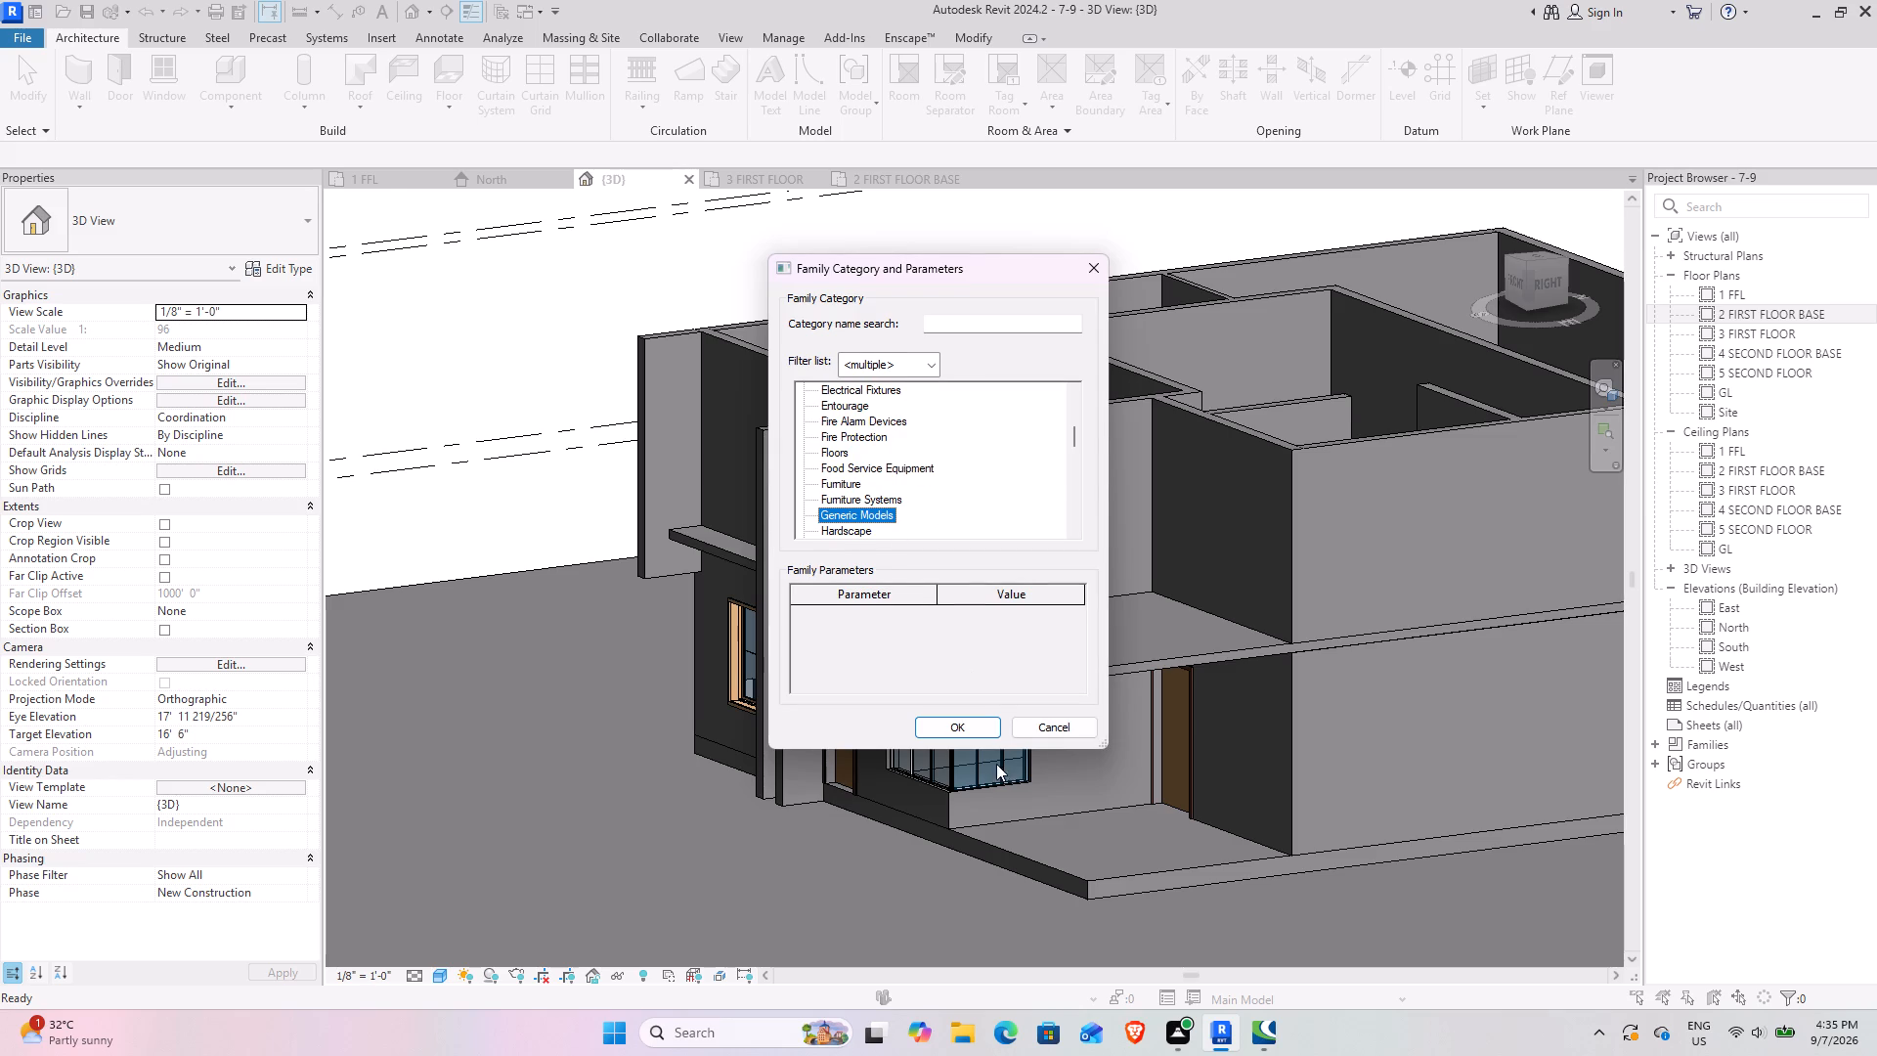
left_click(957, 727)
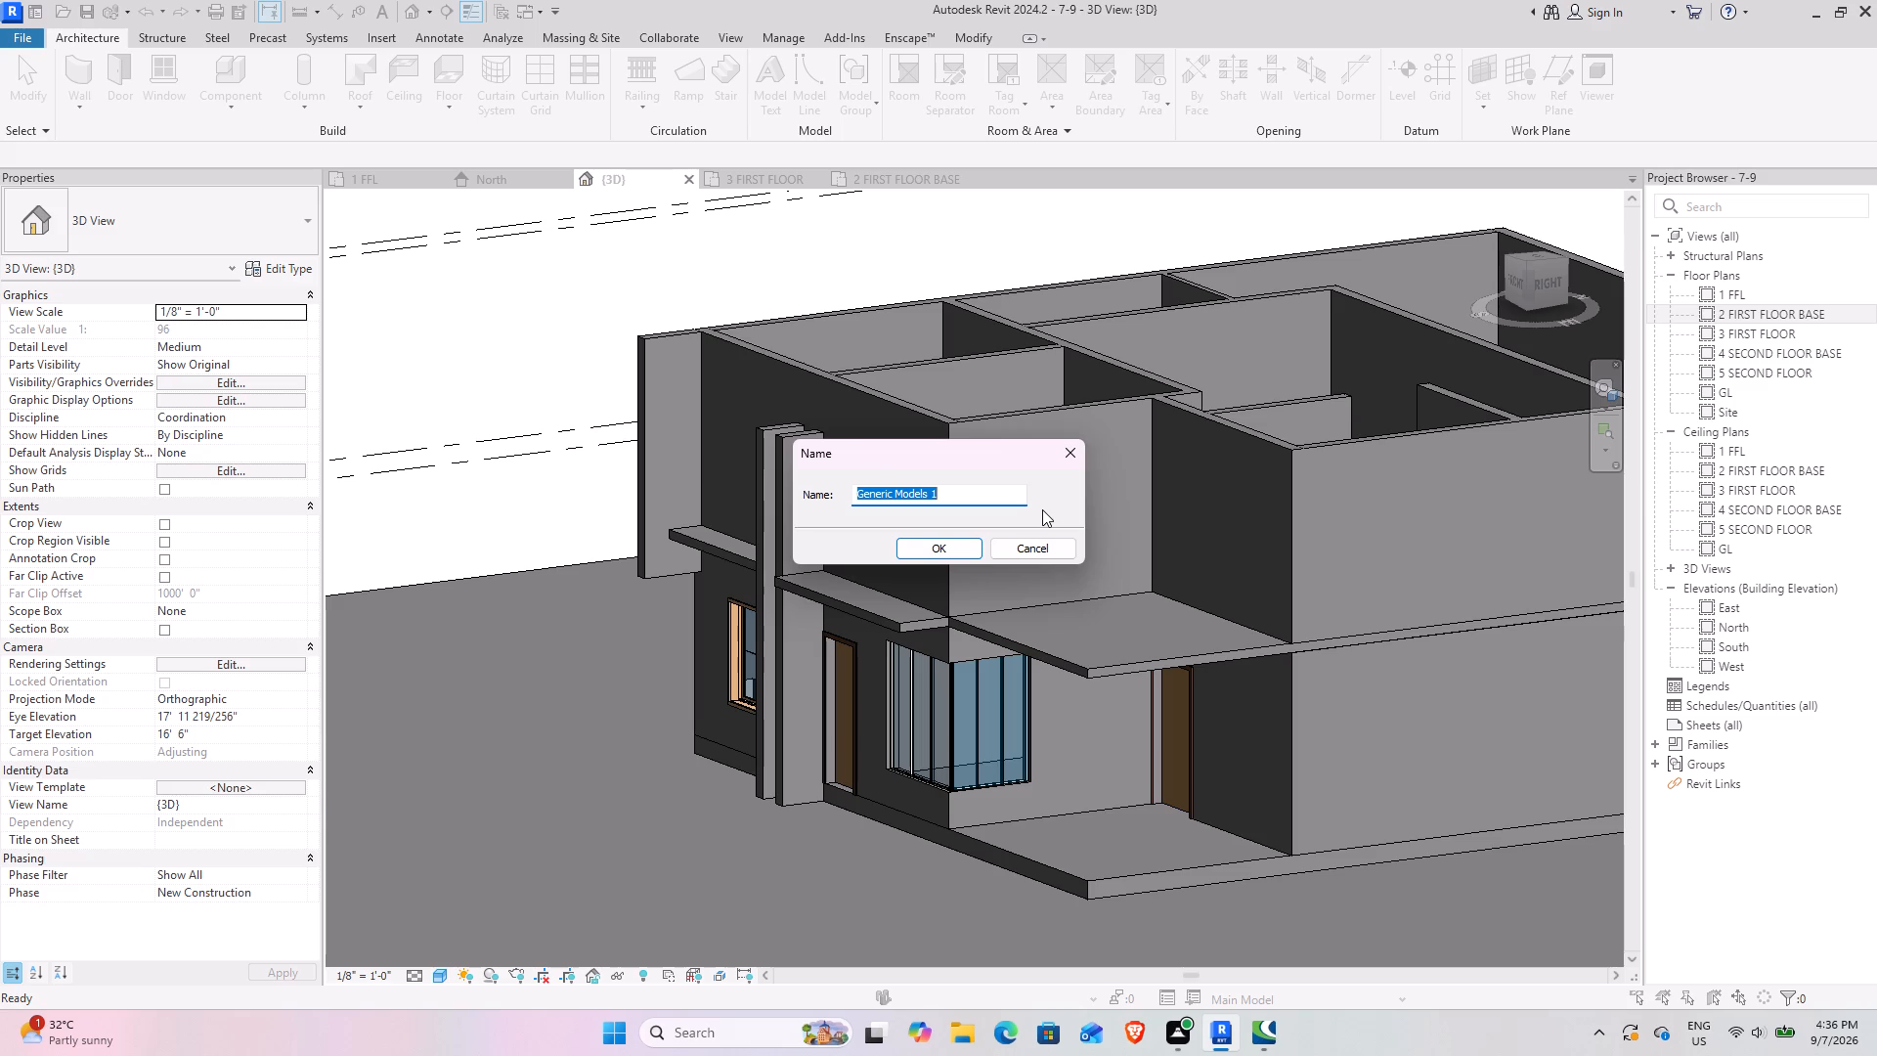
left_click(958, 558)
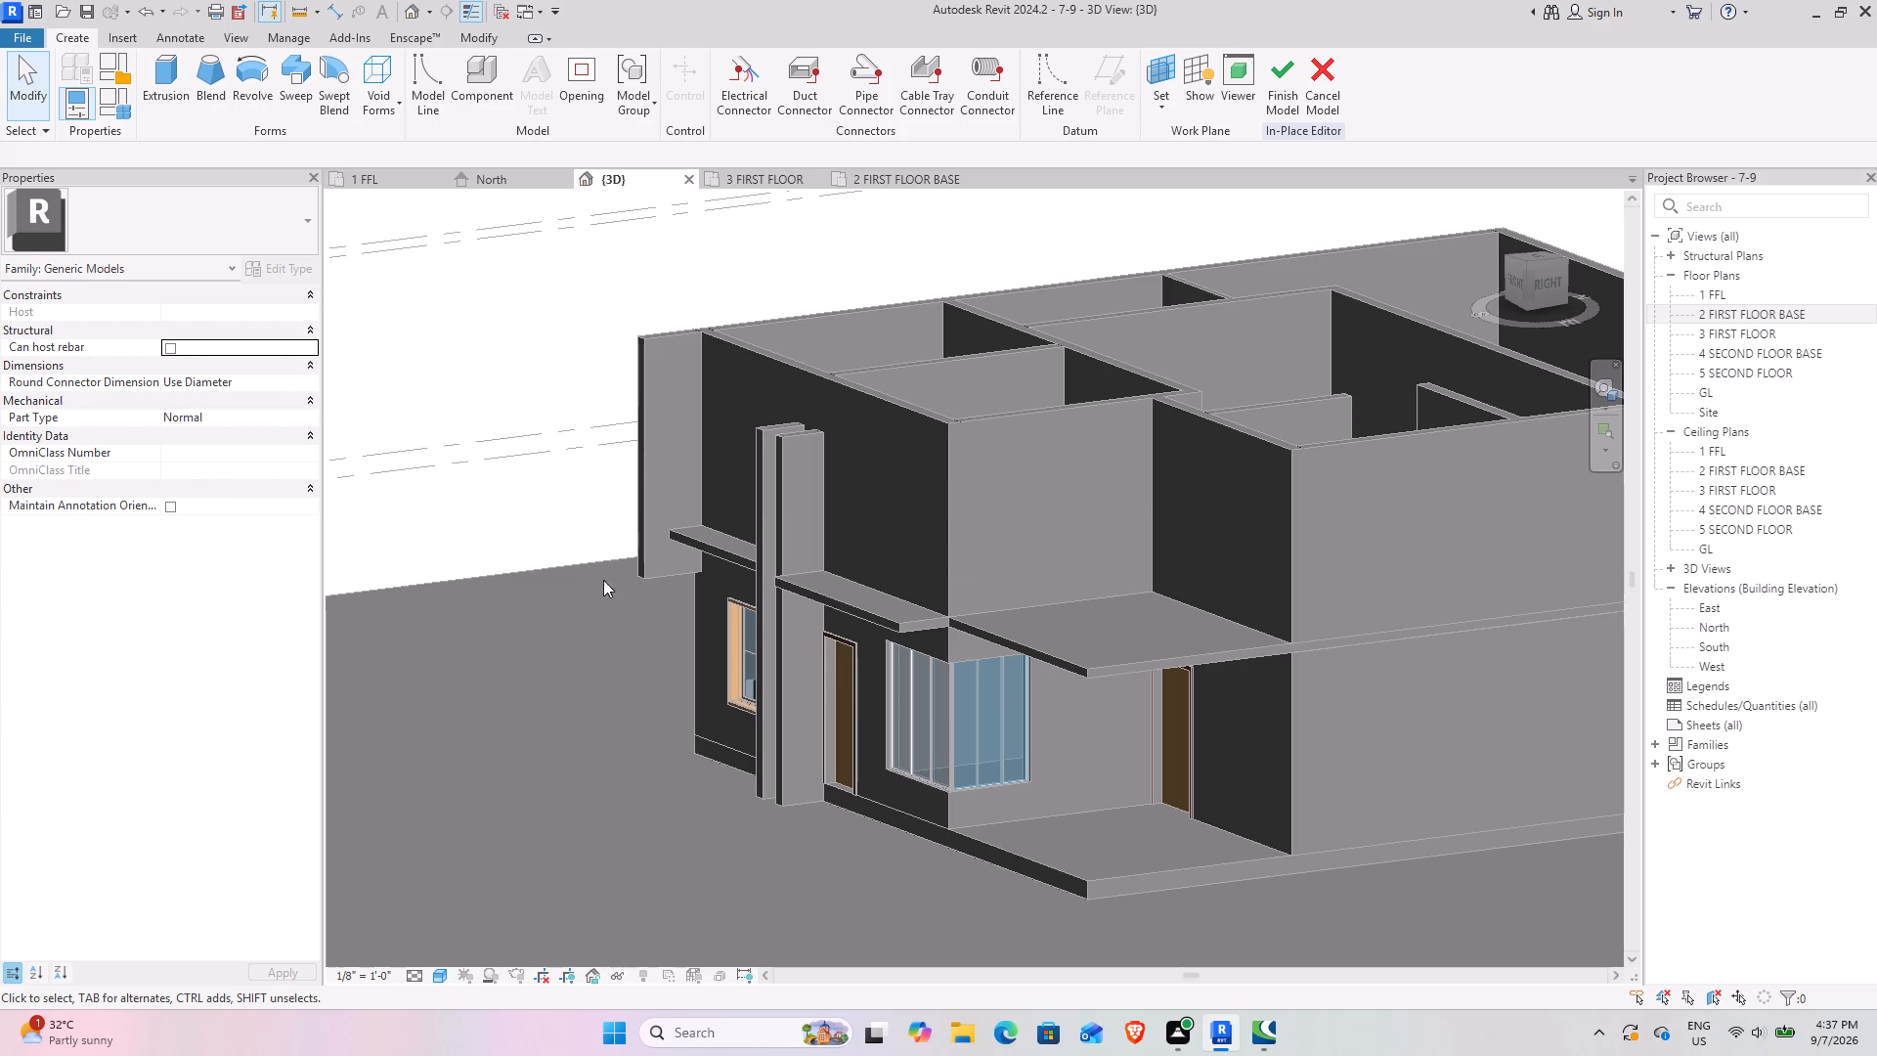
Start an extrusion in the in-place model and set its work plane to the face of the ground-floor front wall.
scroll(596, 540, "up", 3)
middle_click_drag(712, 560, 1167, 465, "shift")
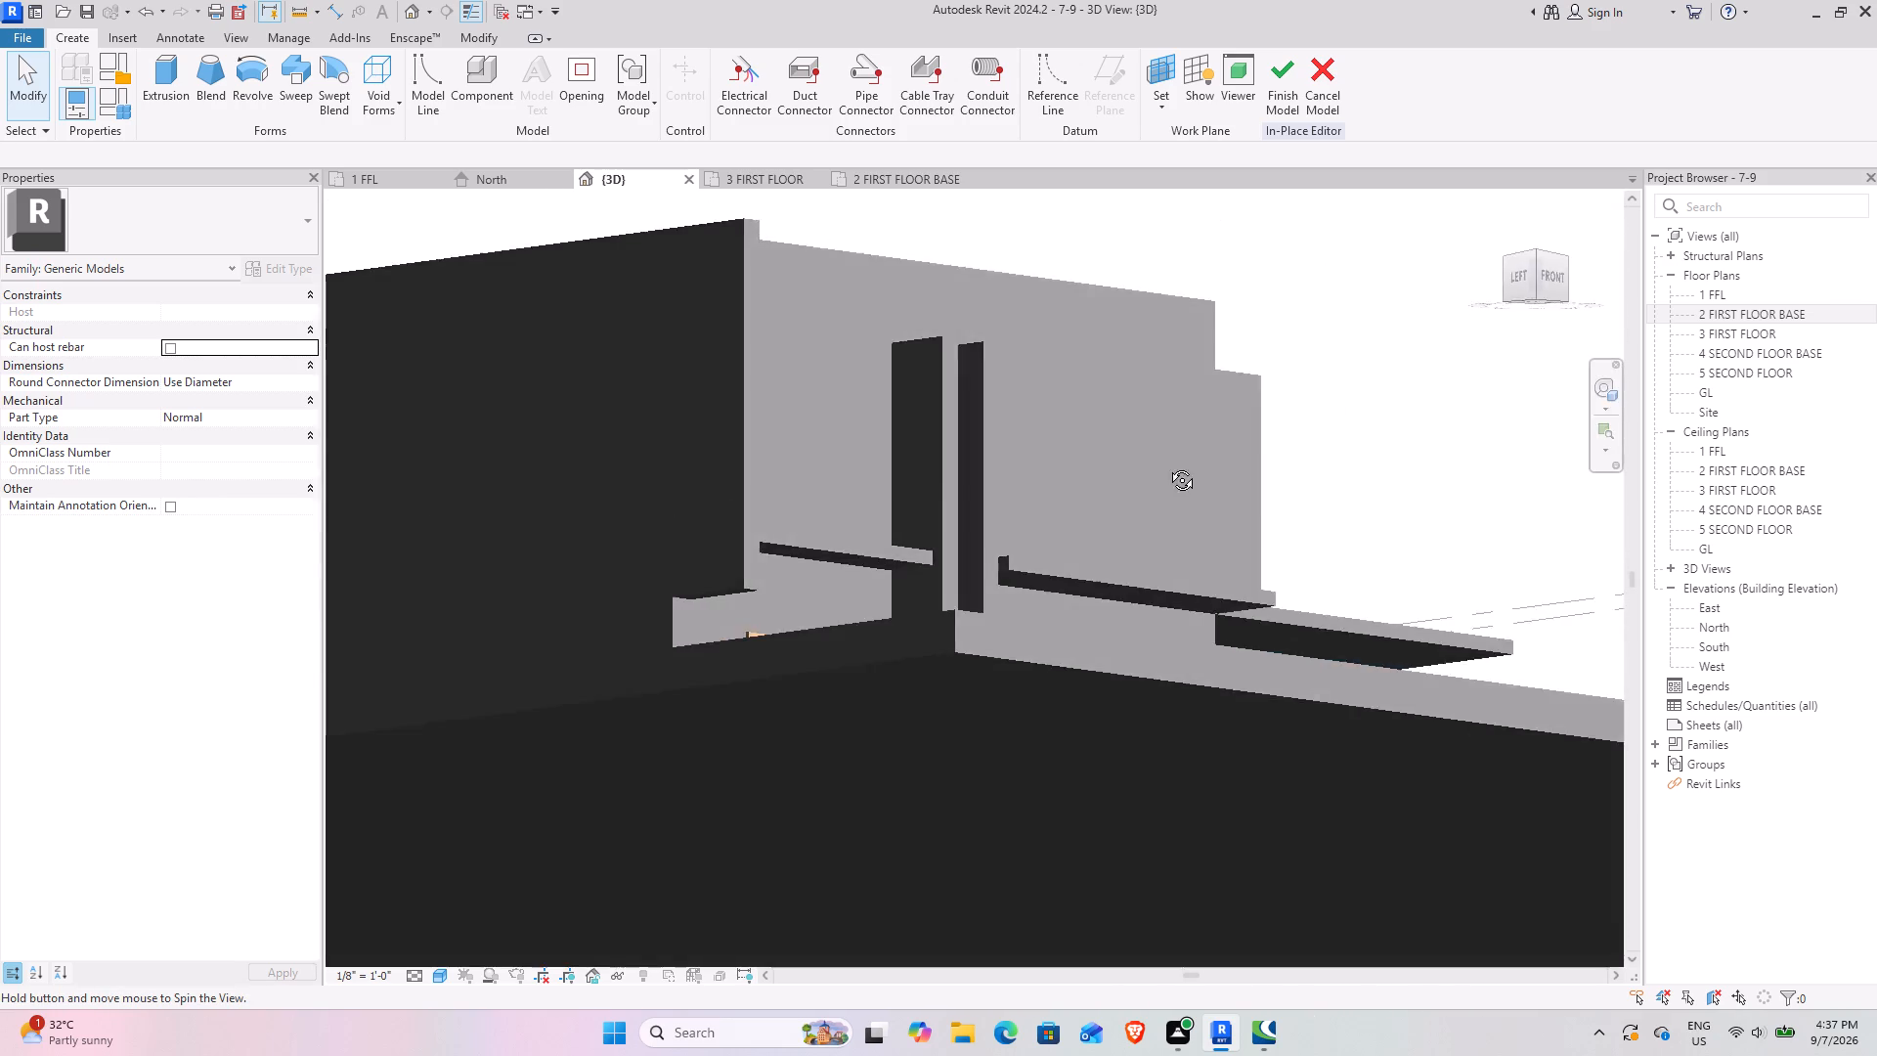
middle_click_drag(1167, 465, 1101, 561, "shift")
left_click(152, 76)
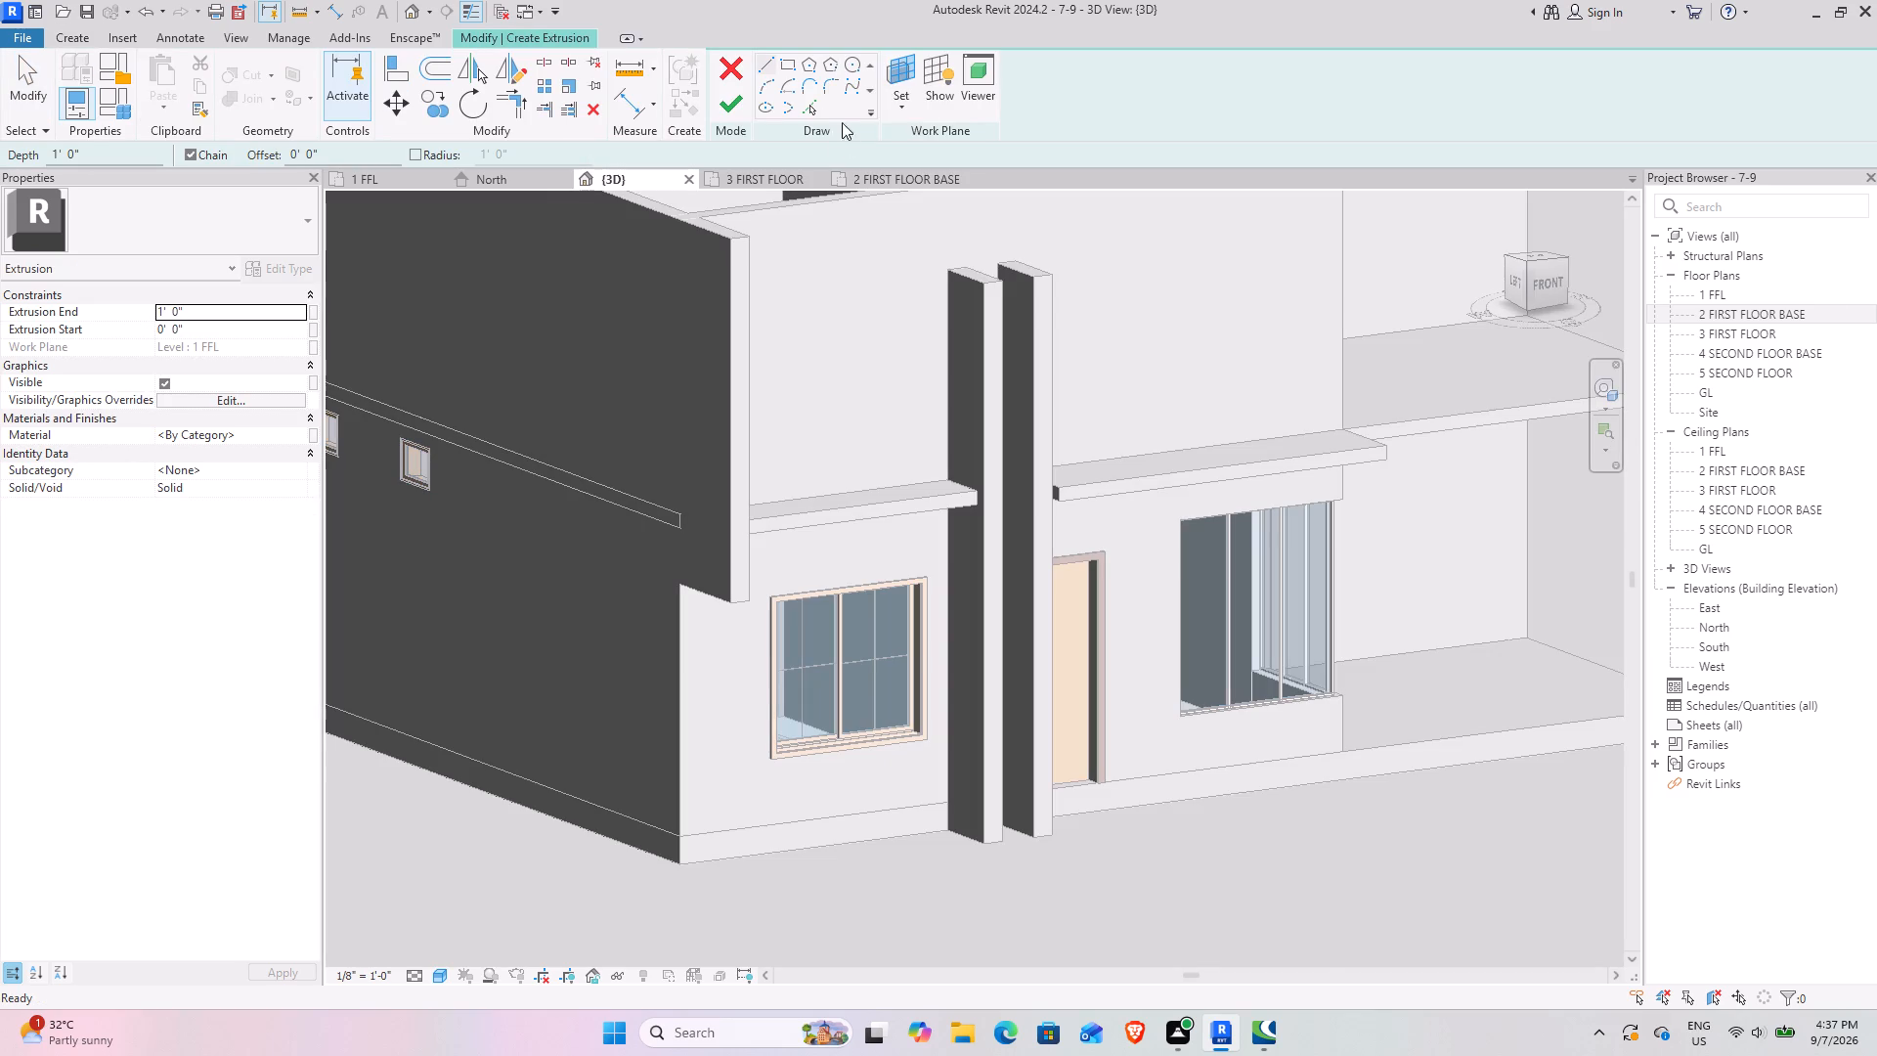
left_click(884, 99)
left_click(916, 175)
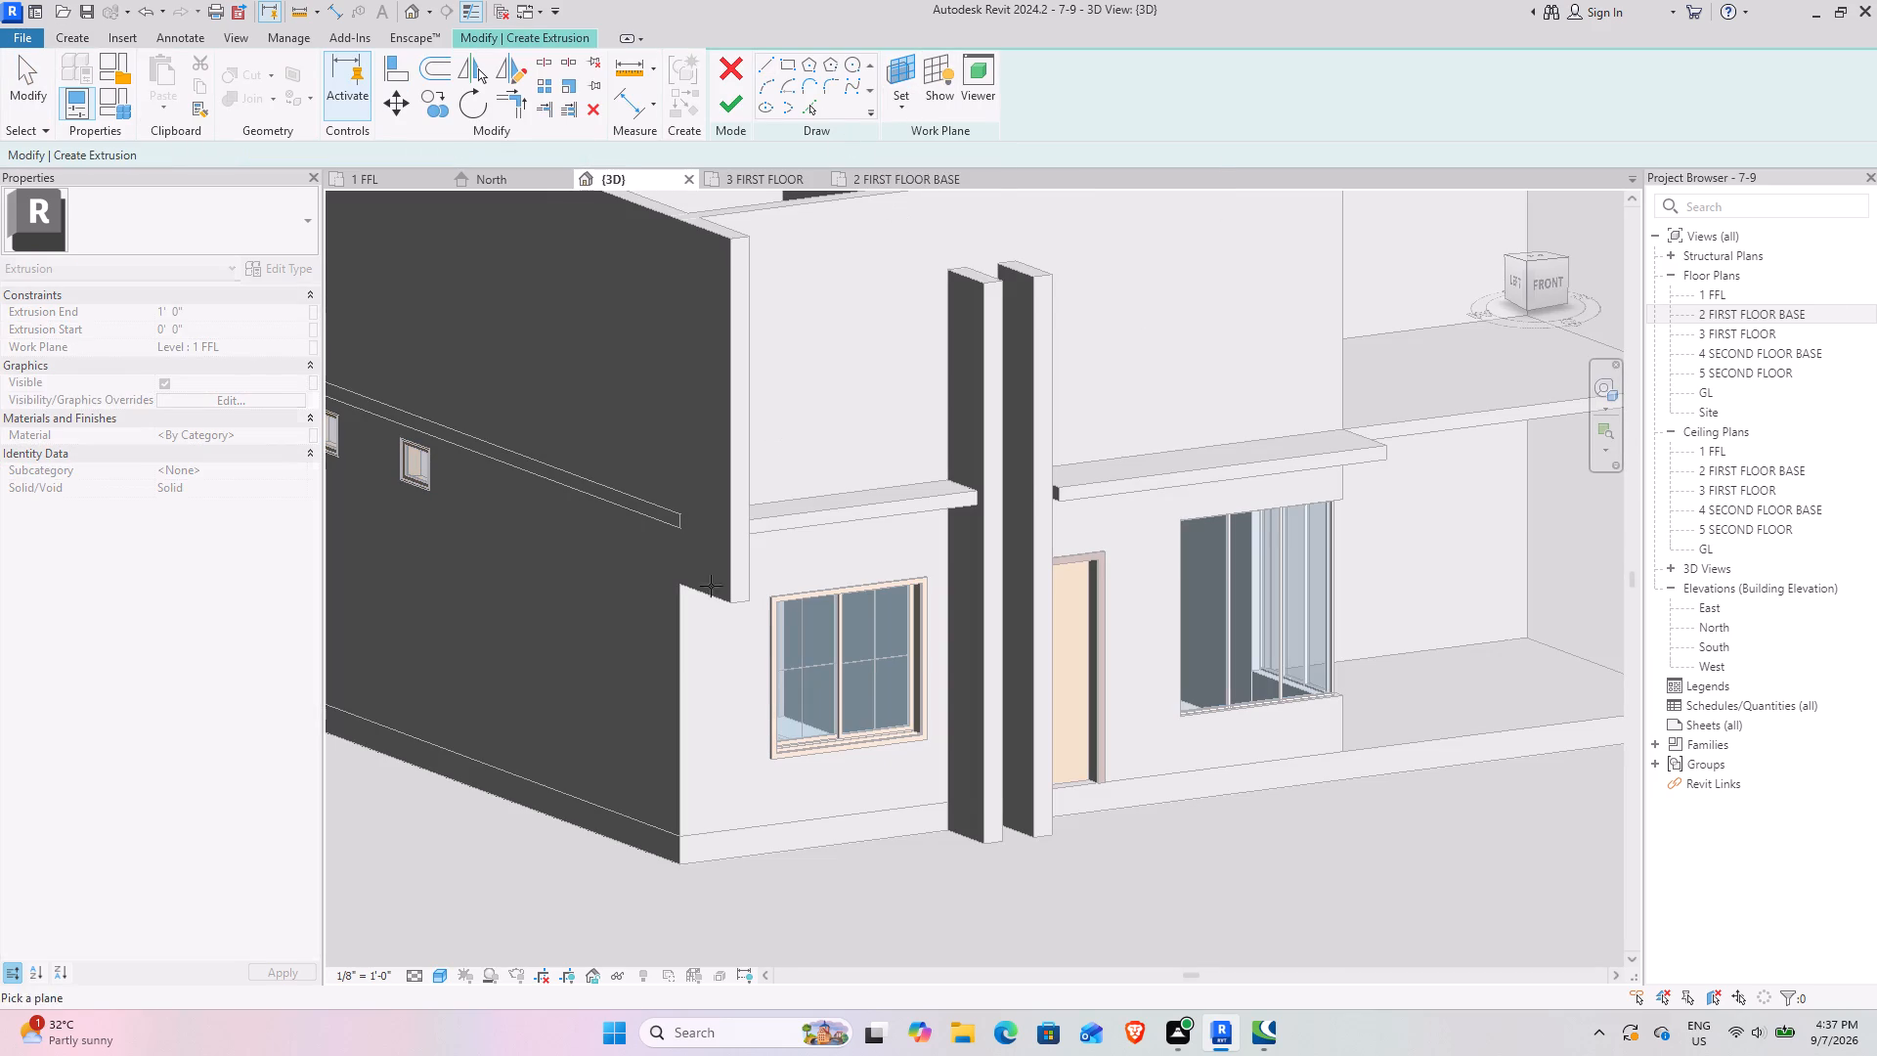
left_click(686, 715)
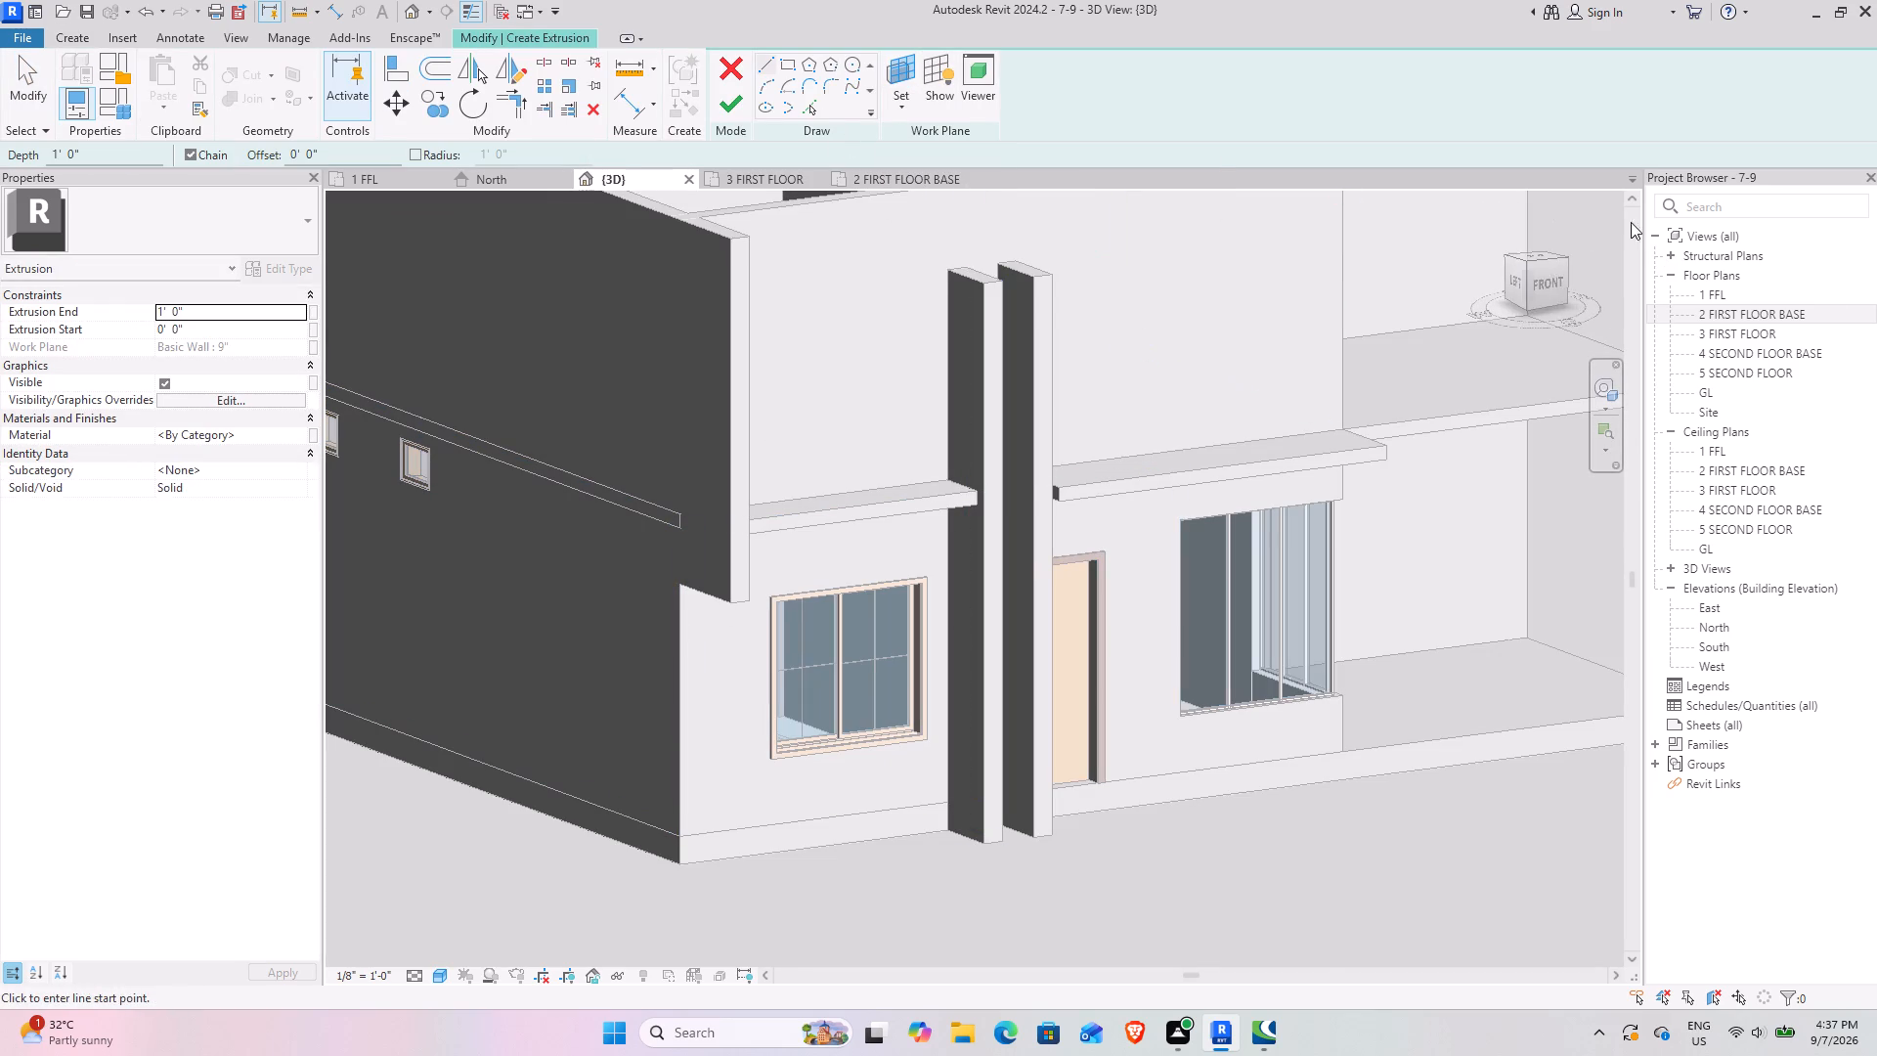
Sketch a rectangle about 10' 0" by 2' 0" under the first floor slab, between the west projecting wall and the nearer vertical fin wall.
left_click(1549, 279)
scroll(768, 490, "up", 4)
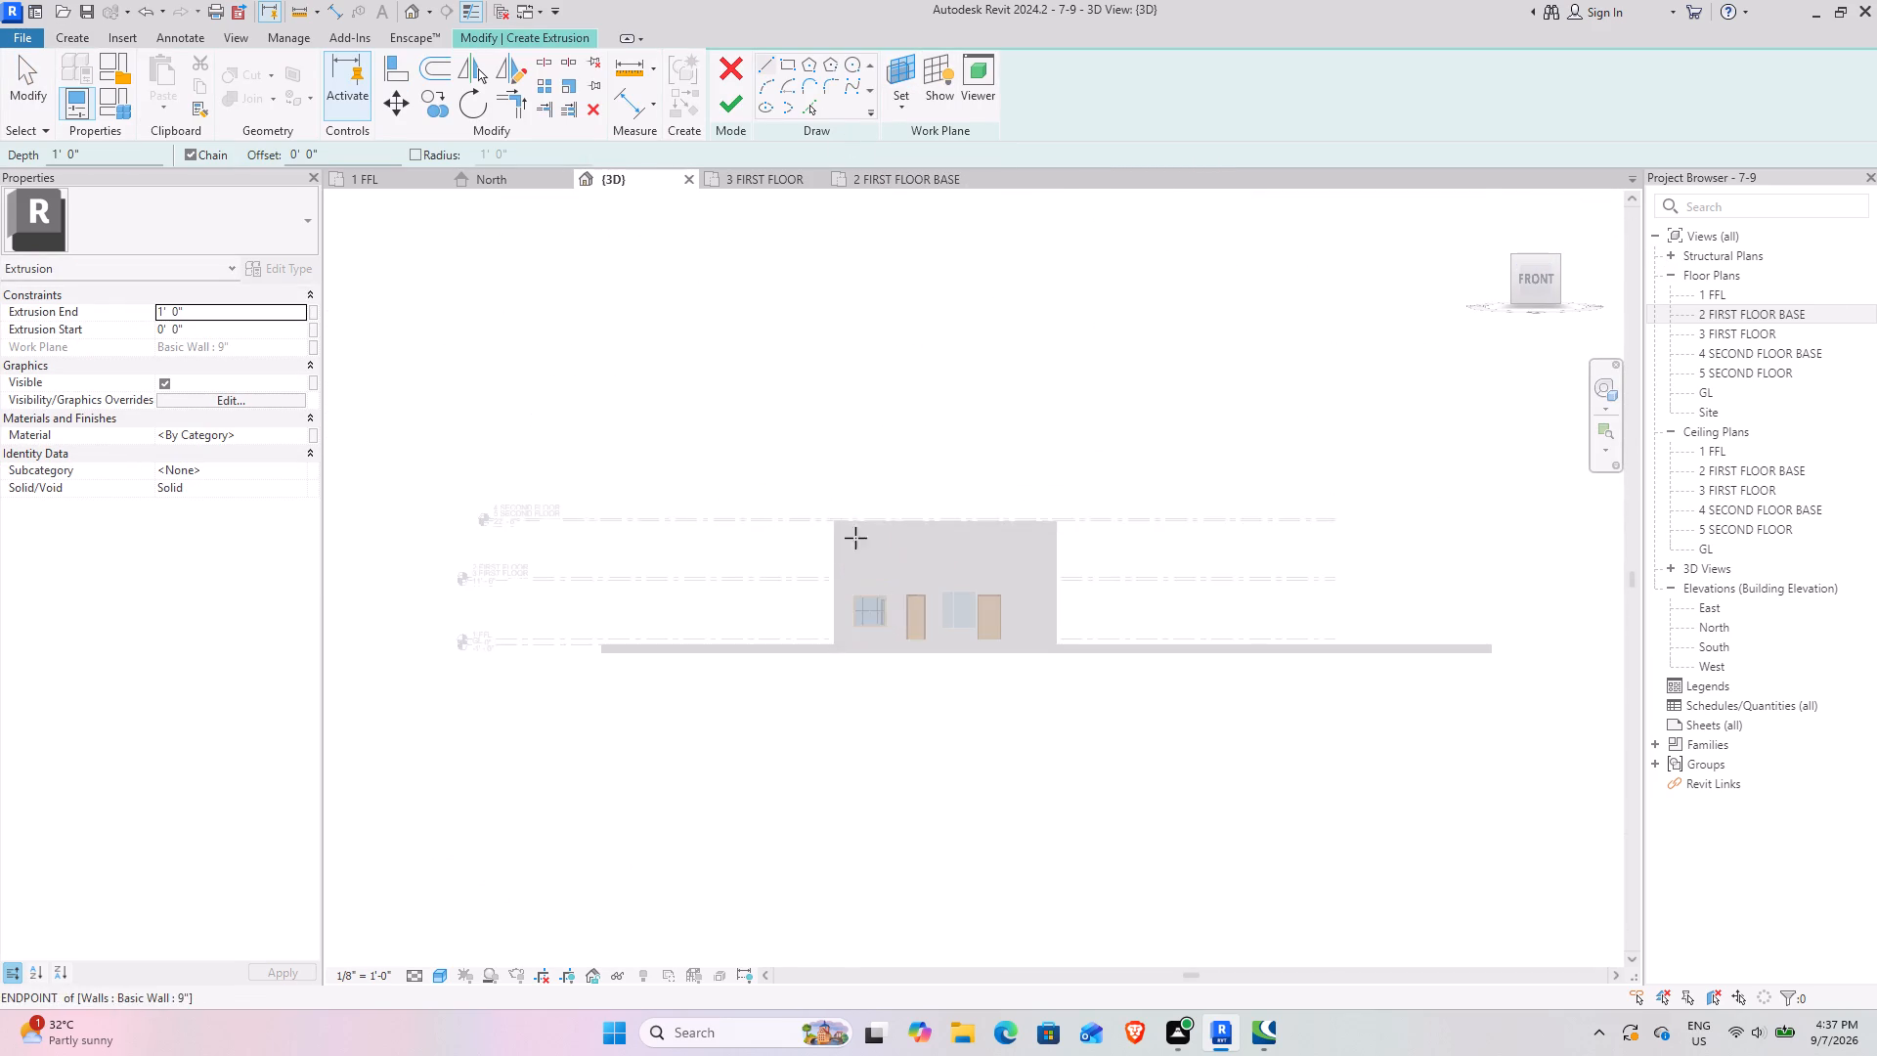
scroll(894, 643, "up", 13)
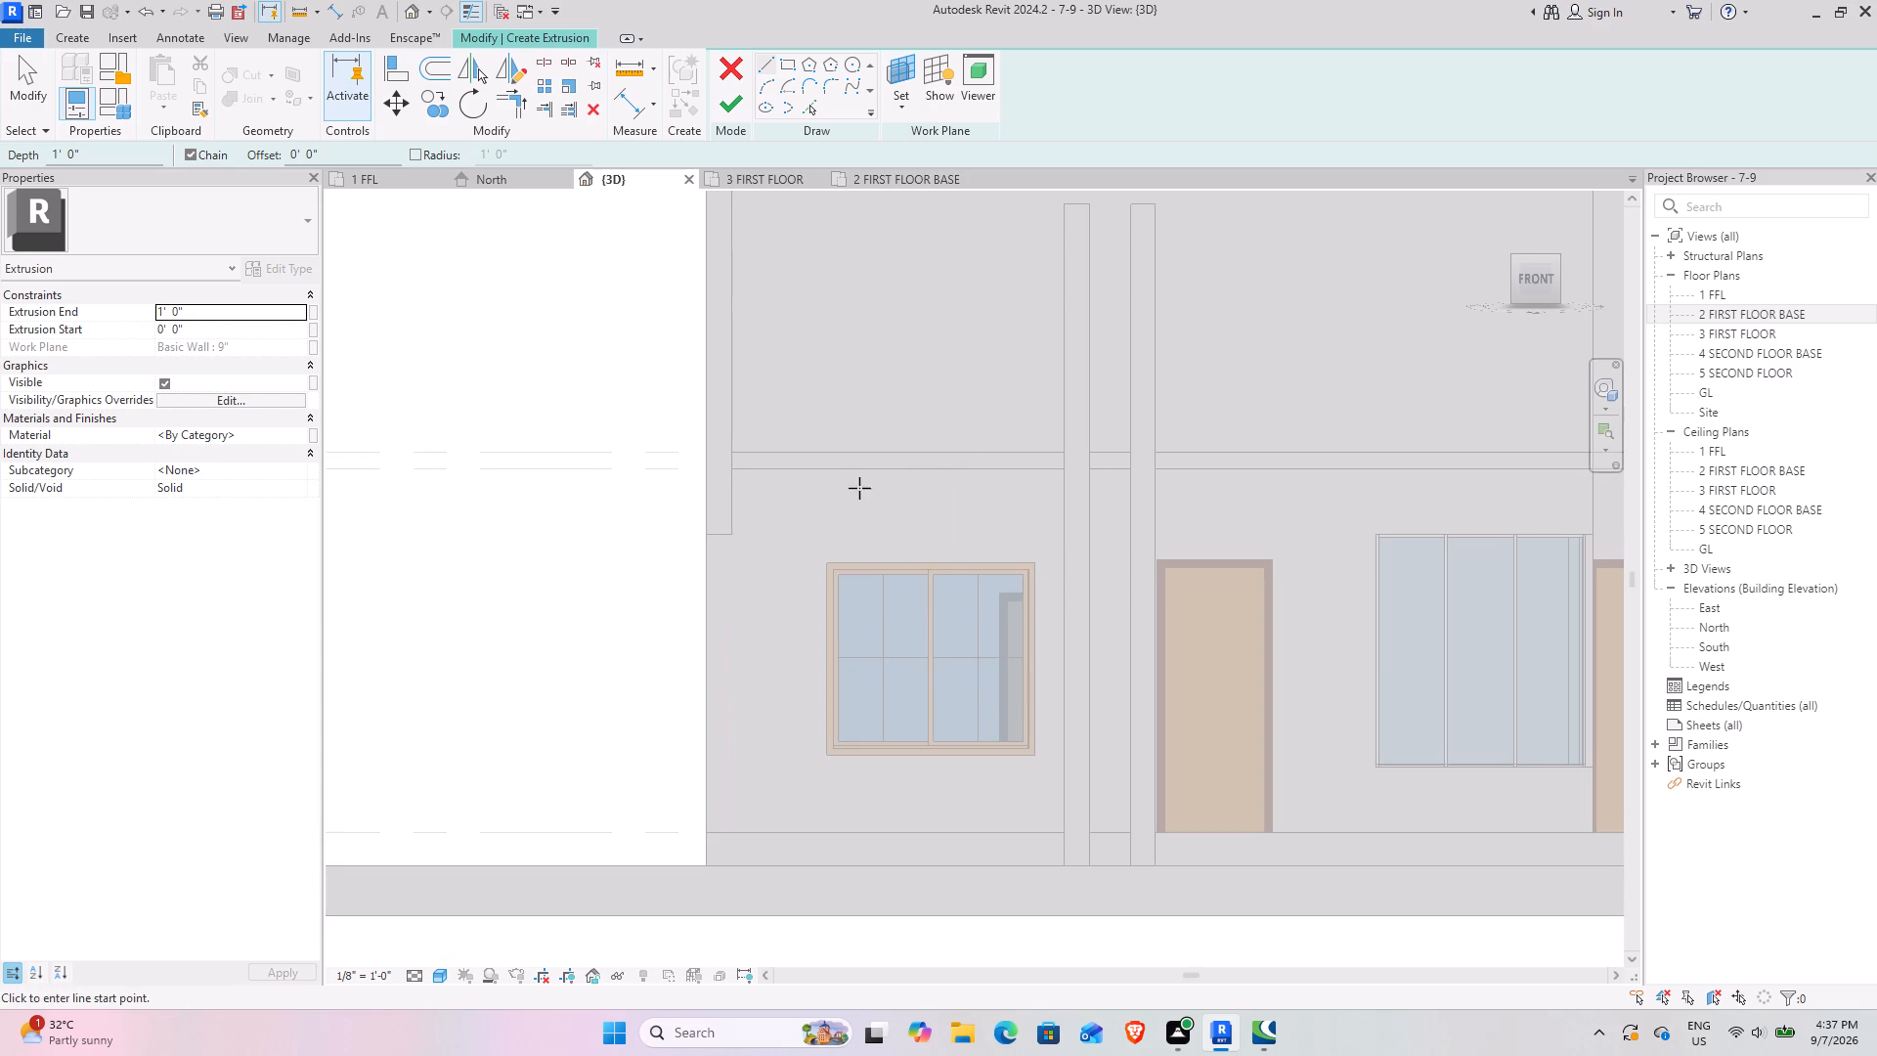
left_click(792, 66)
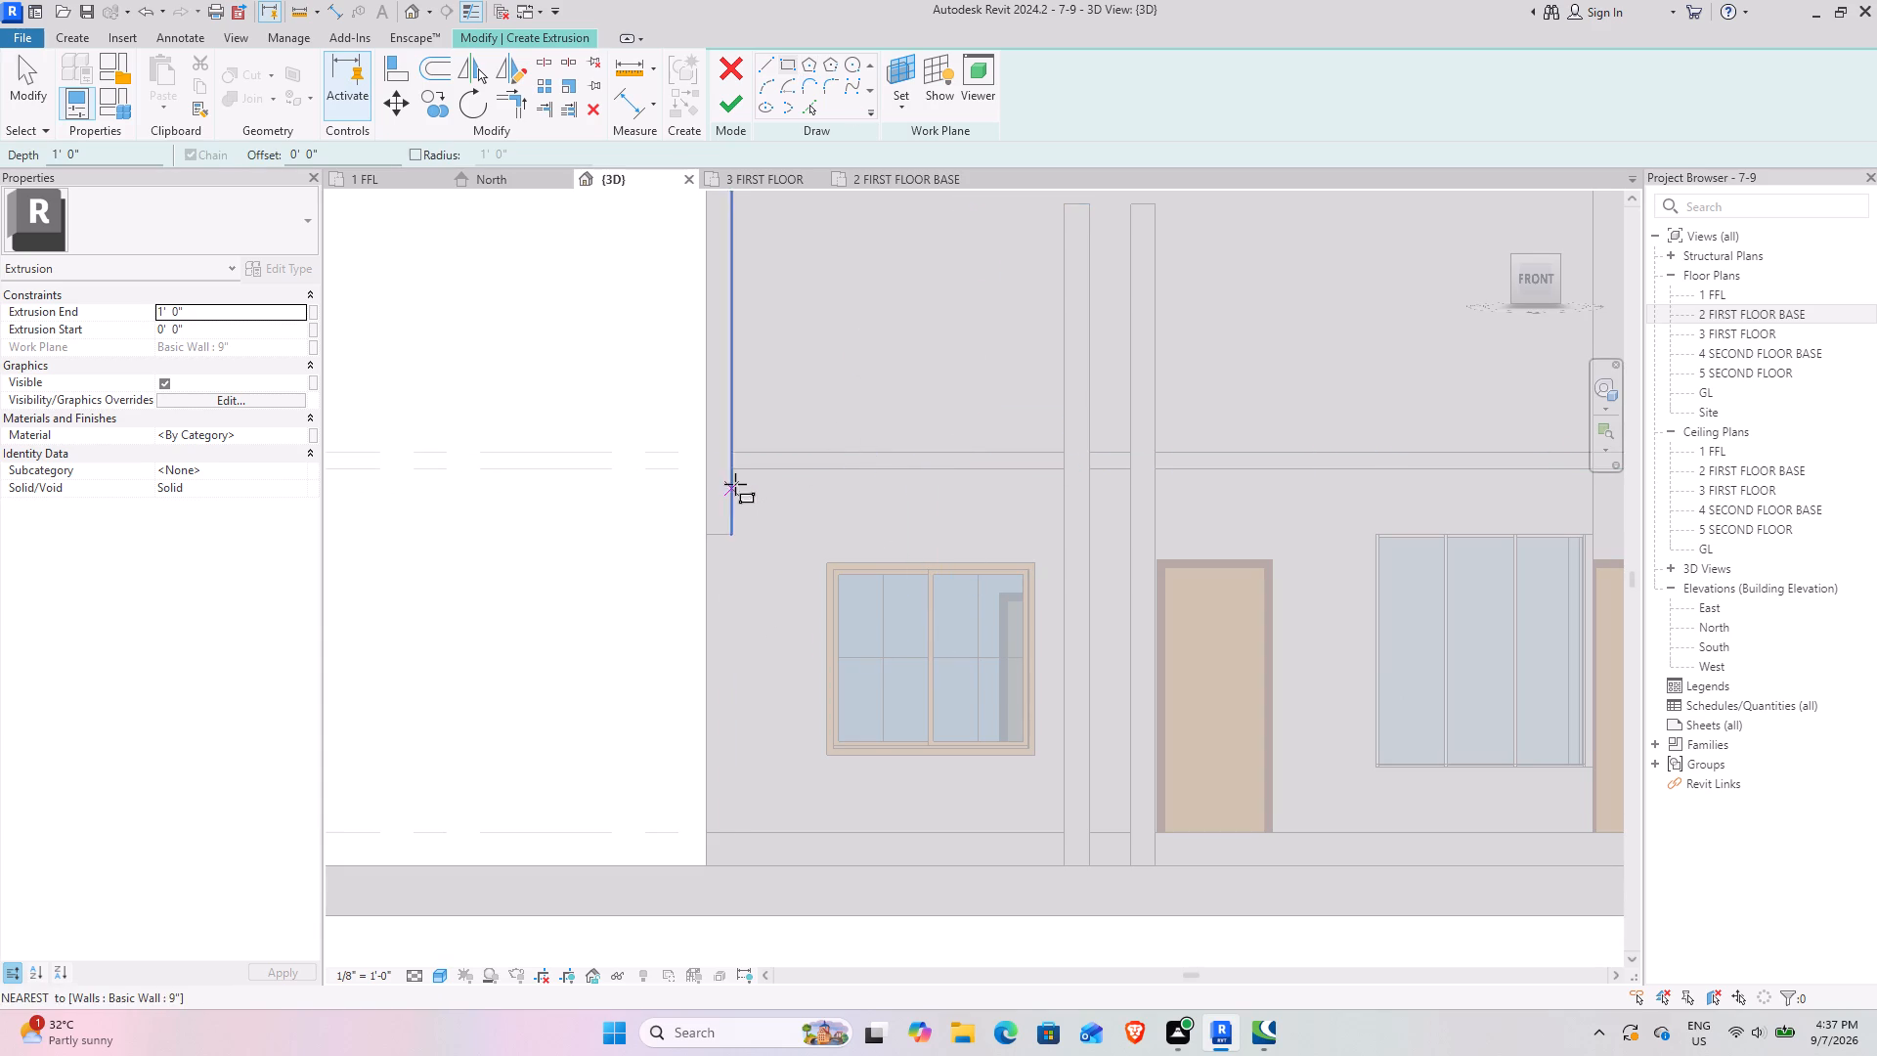
left_click(733, 475)
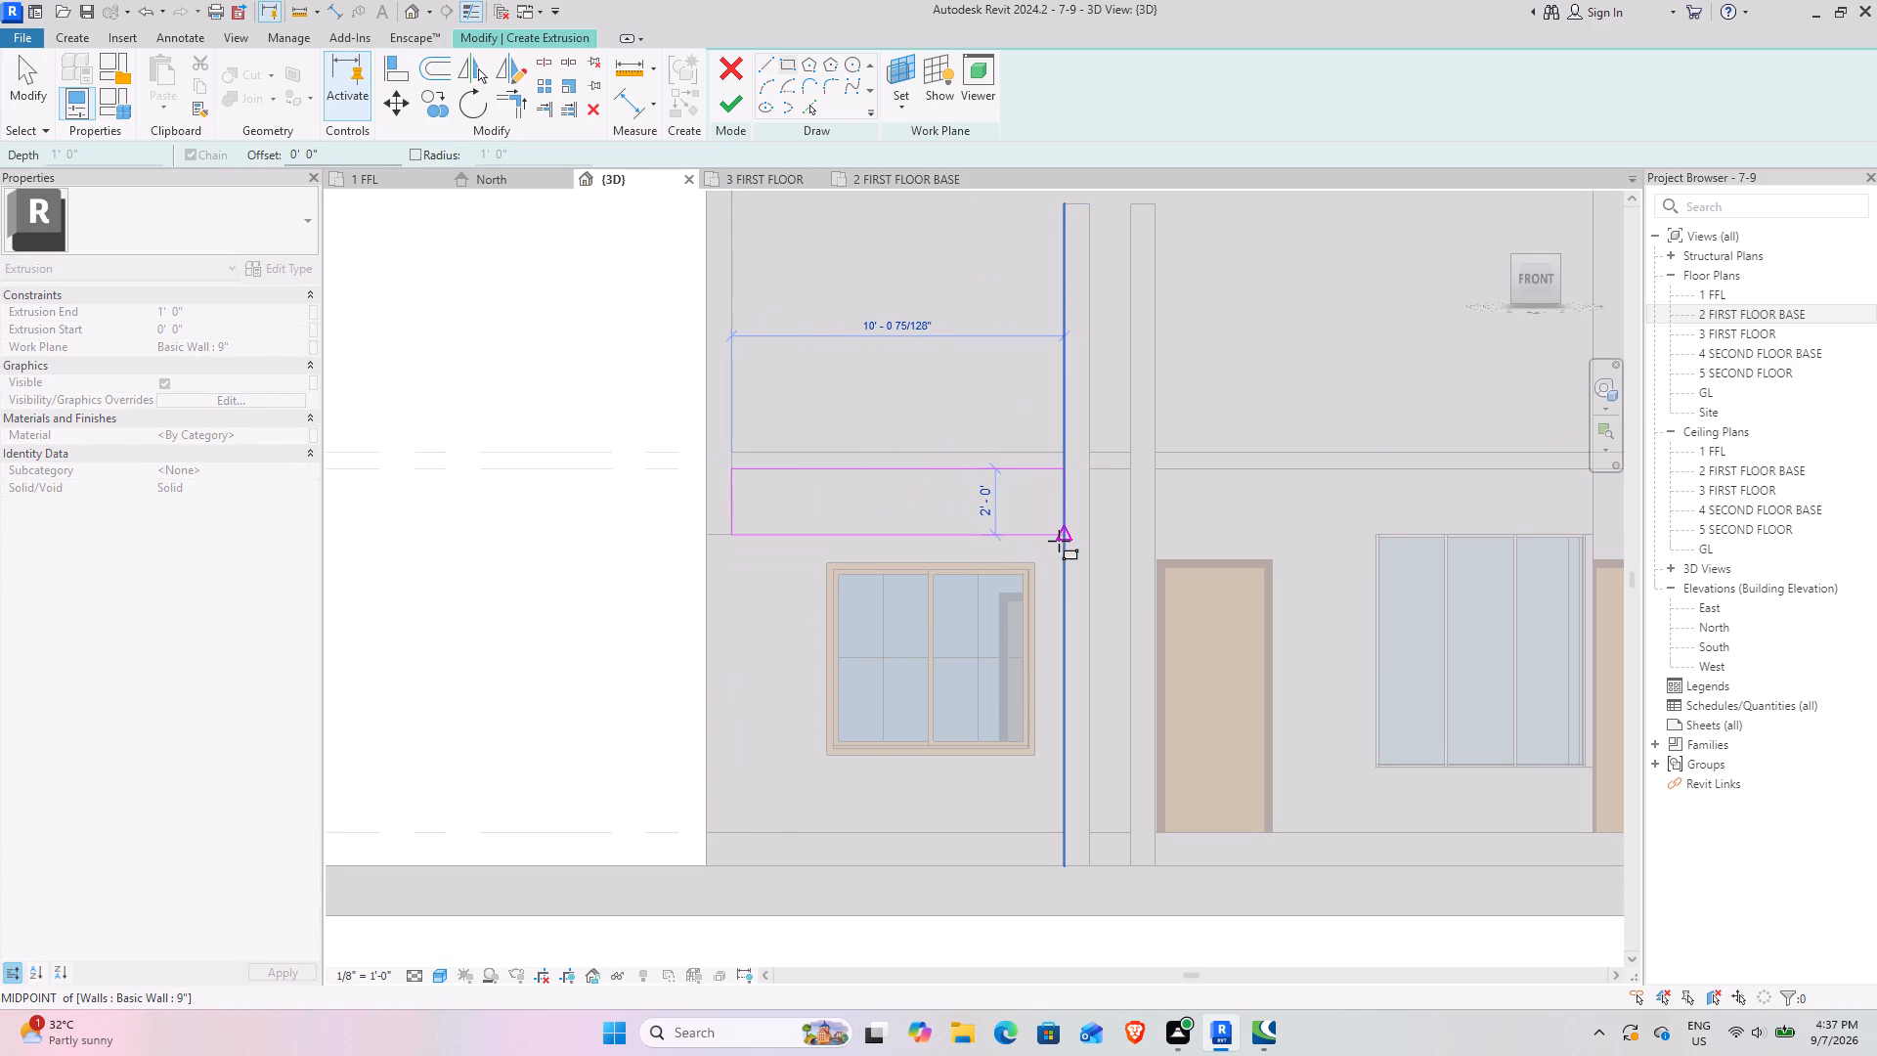
left_click(1059, 541)
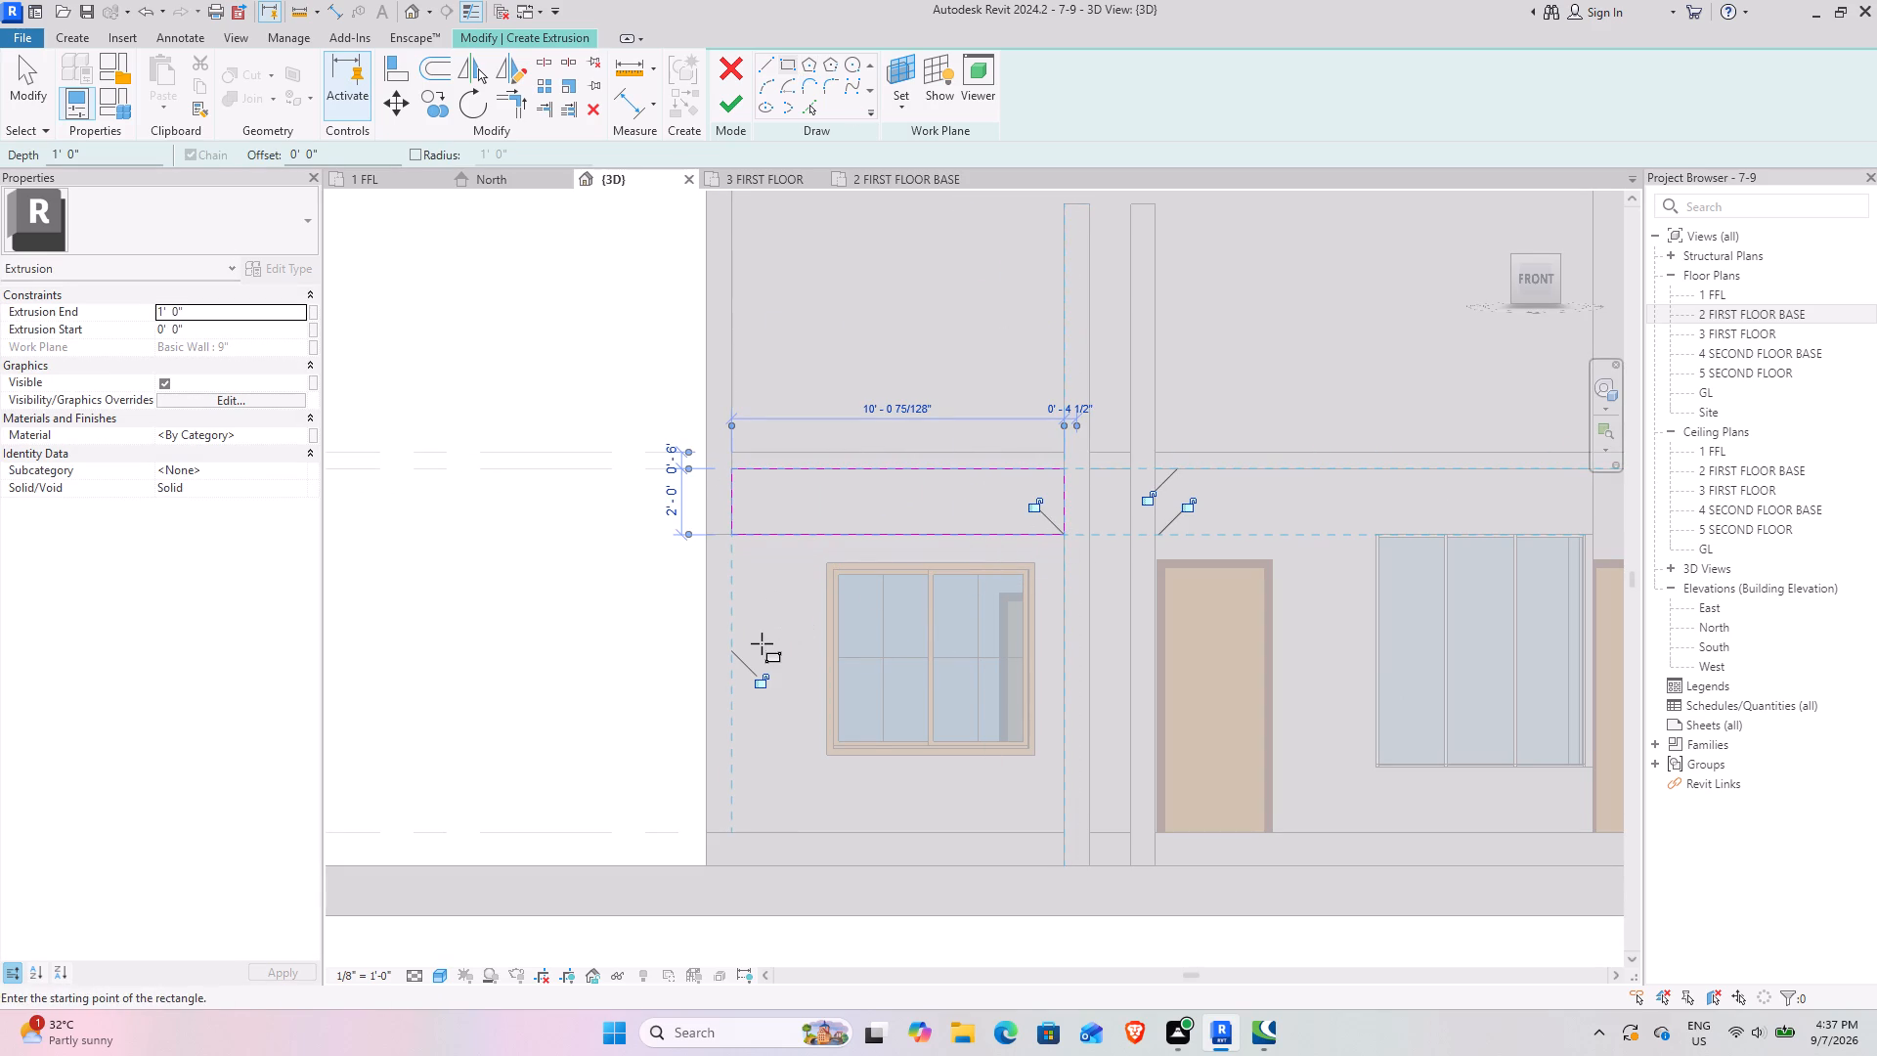
scroll(648, 456, "up", 4)
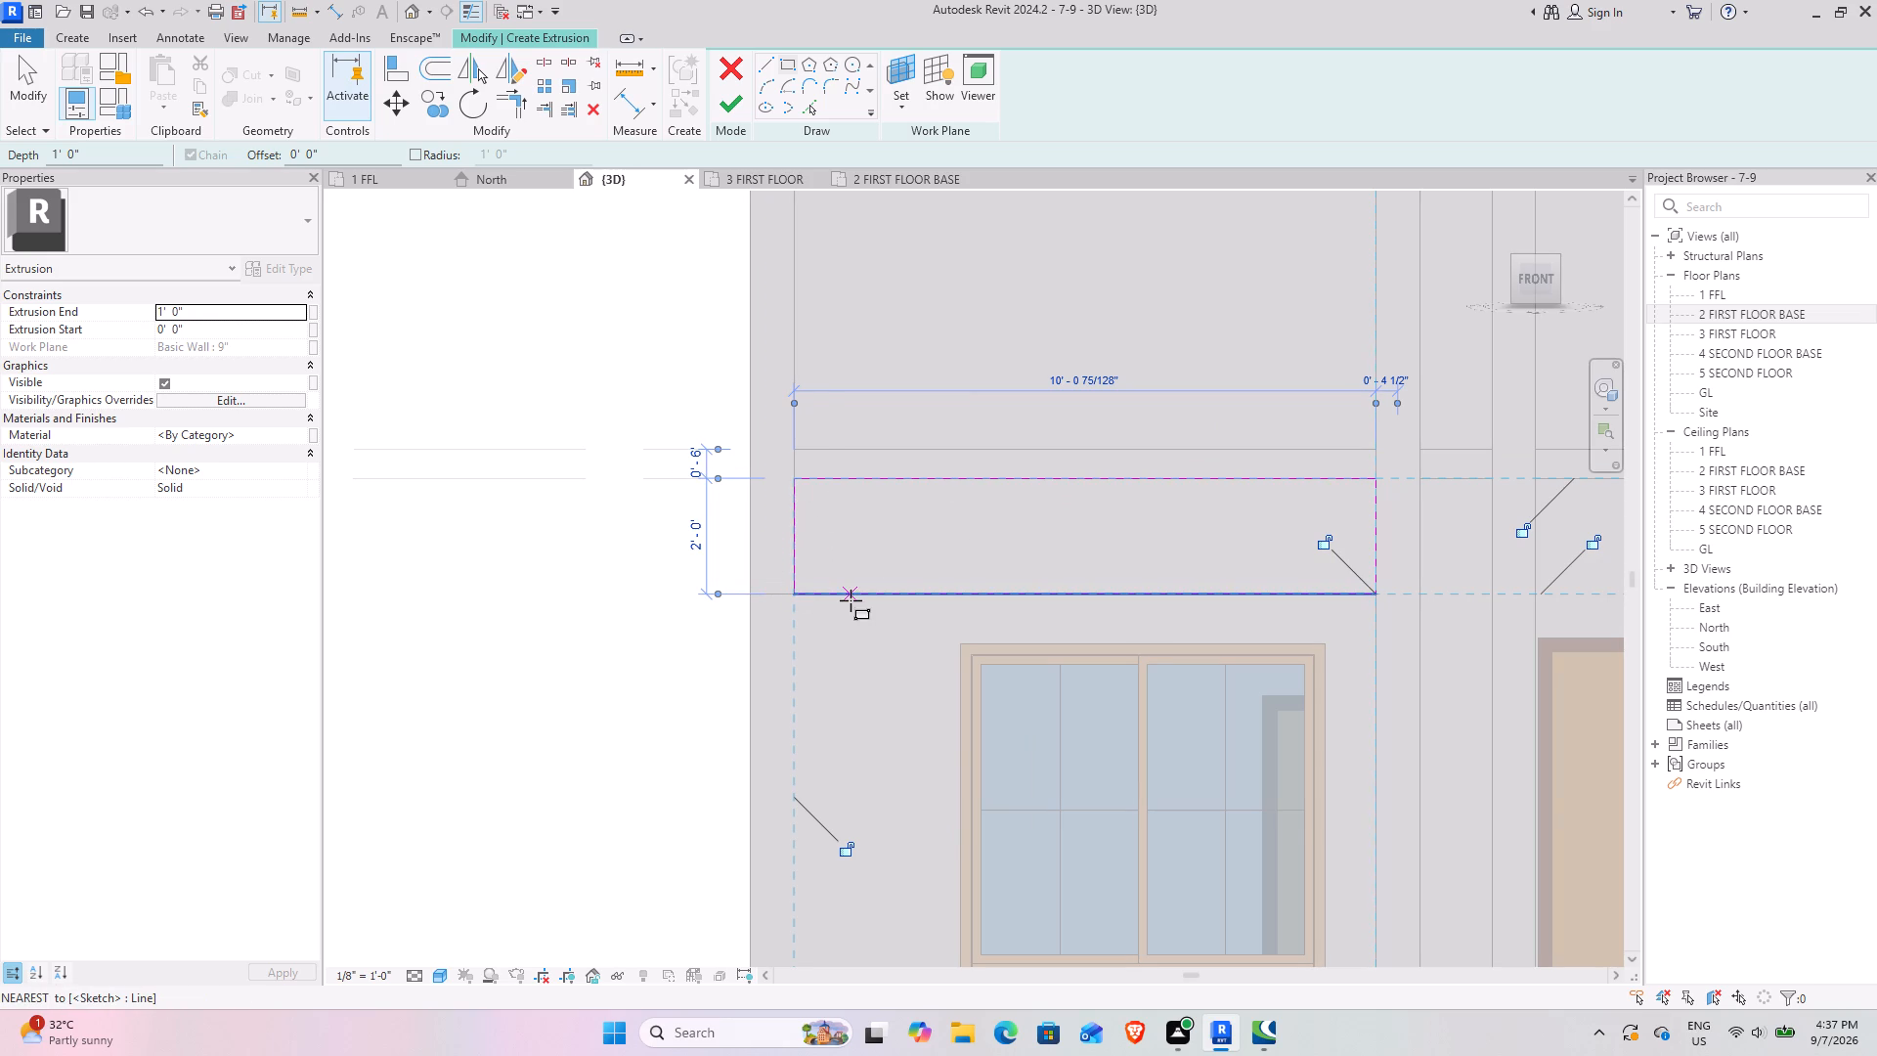
key("Escape")
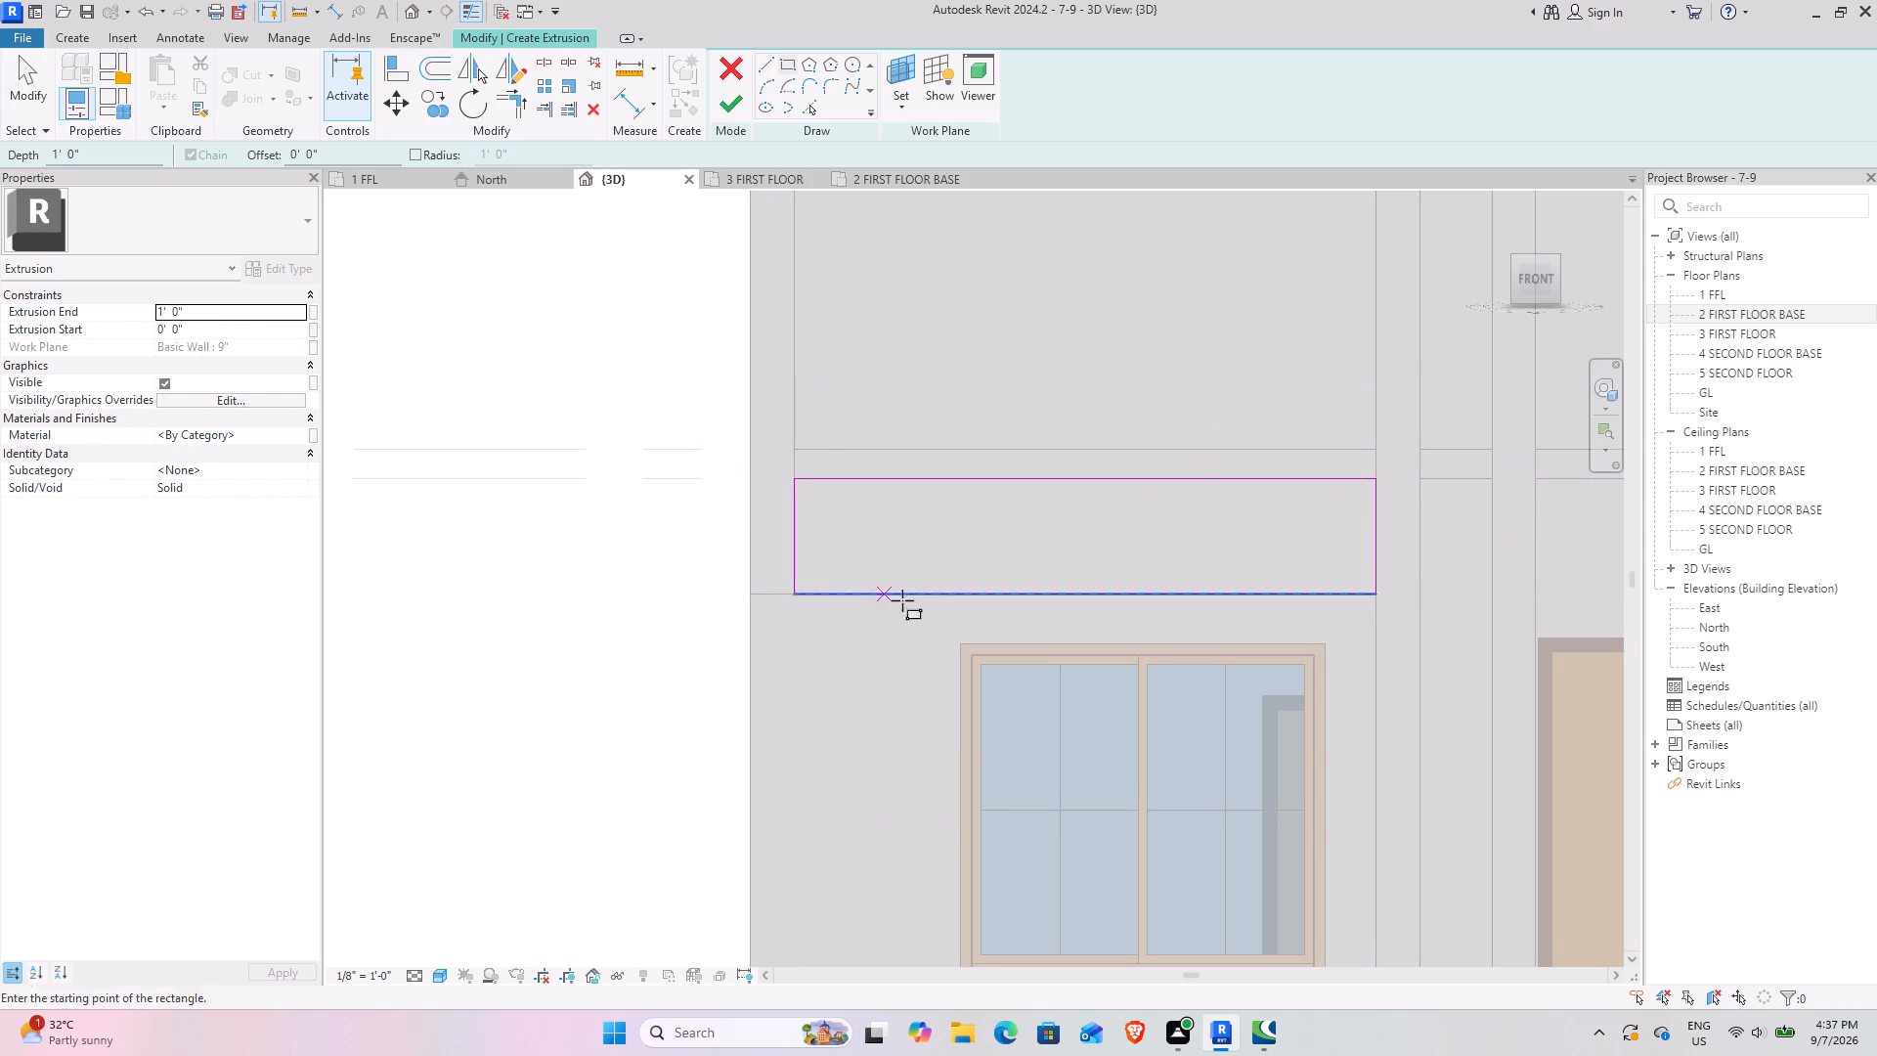
key("Escape")
Set the extrusion end to 2' 0", then finish the sketch and the in-place model.
left_click(224, 313)
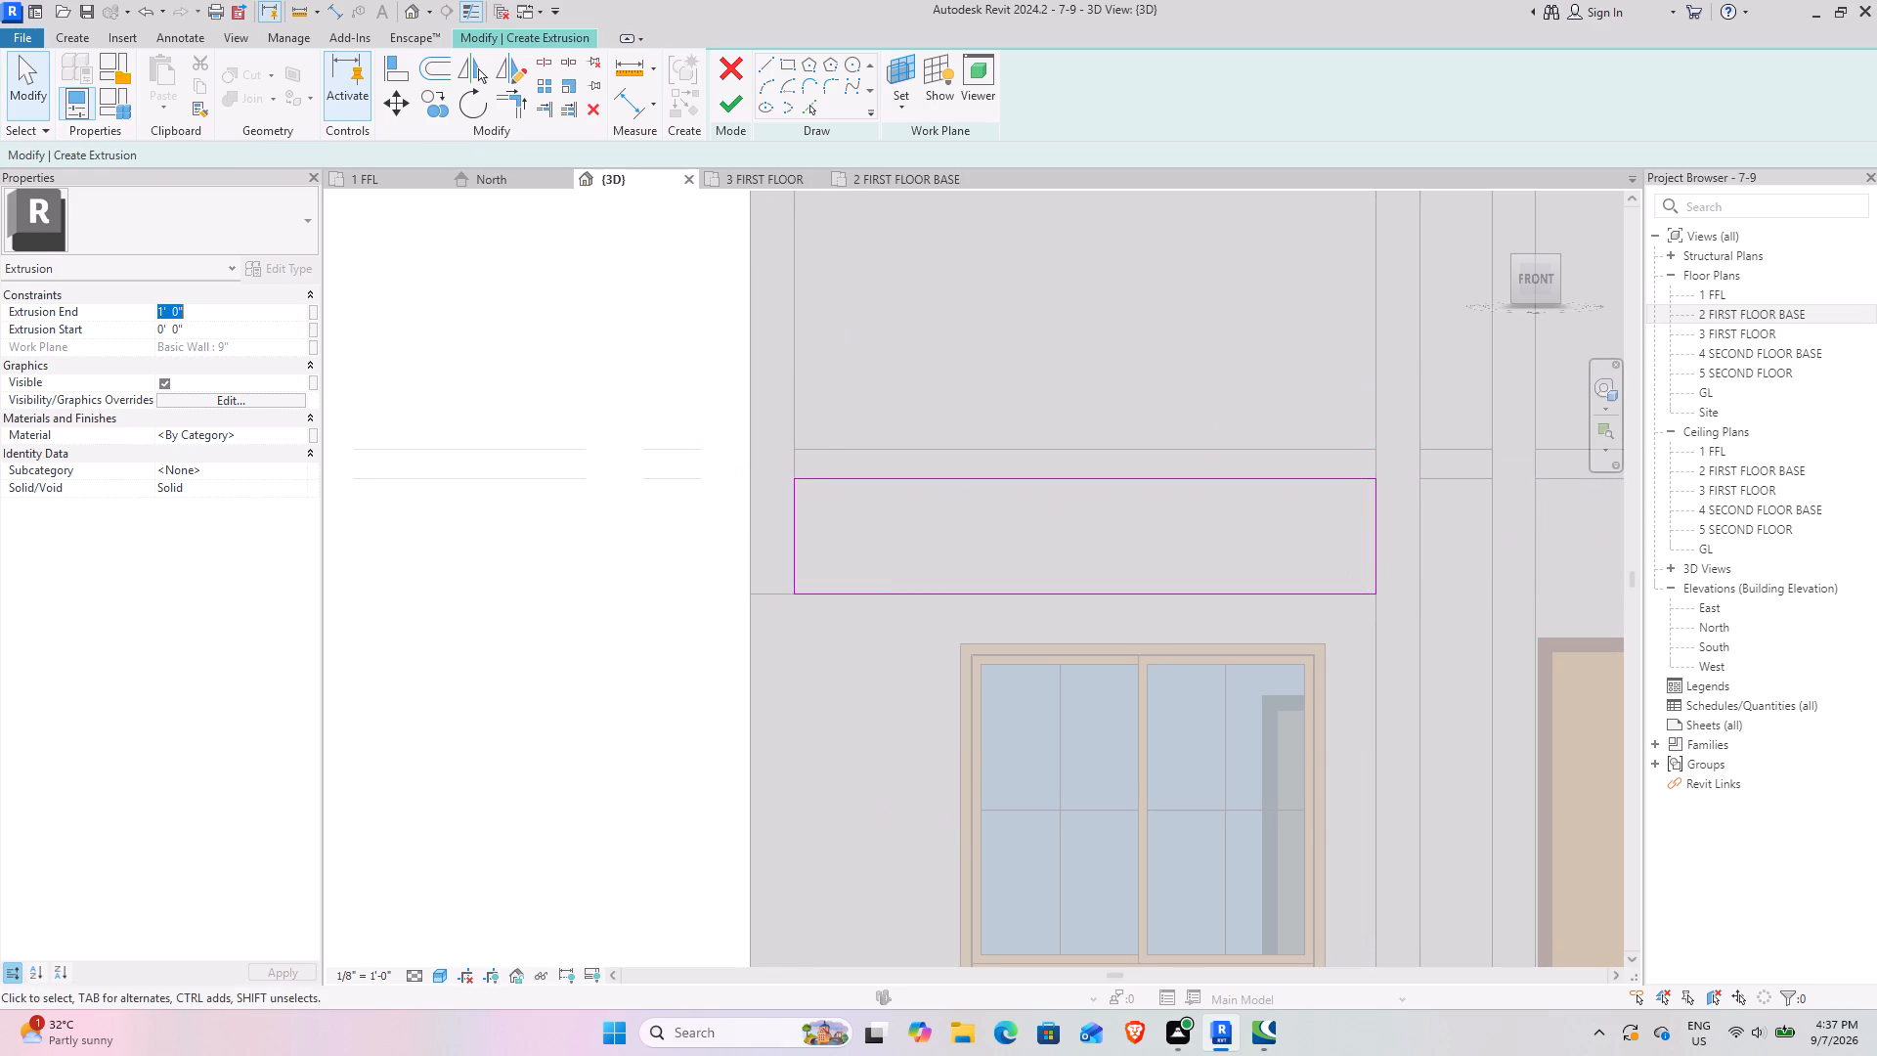
type("2'")
key("Return")
left_click(741, 114)
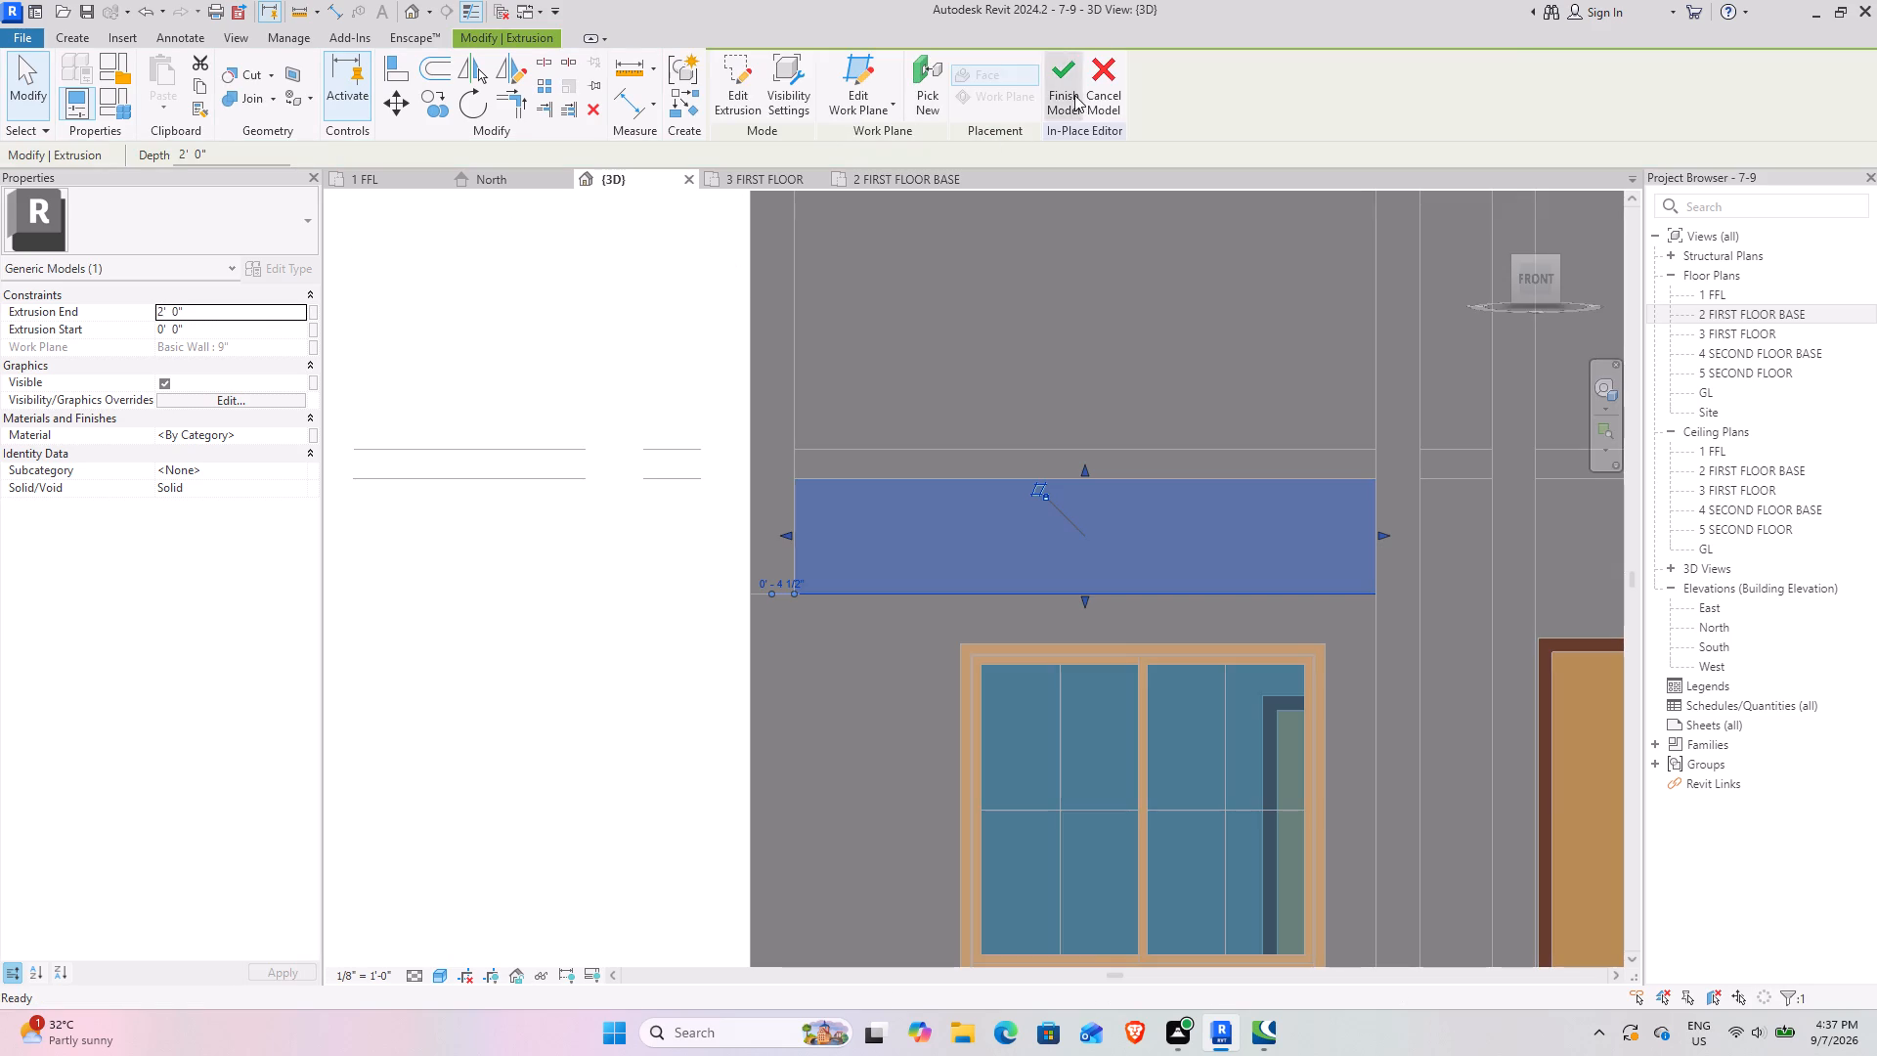
left_click(1072, 94)
Examine the new extrusion below the slab edge from several 3D angles, including its junctions with the projecting wall and fin walls.
scroll(707, 388, "down", 4)
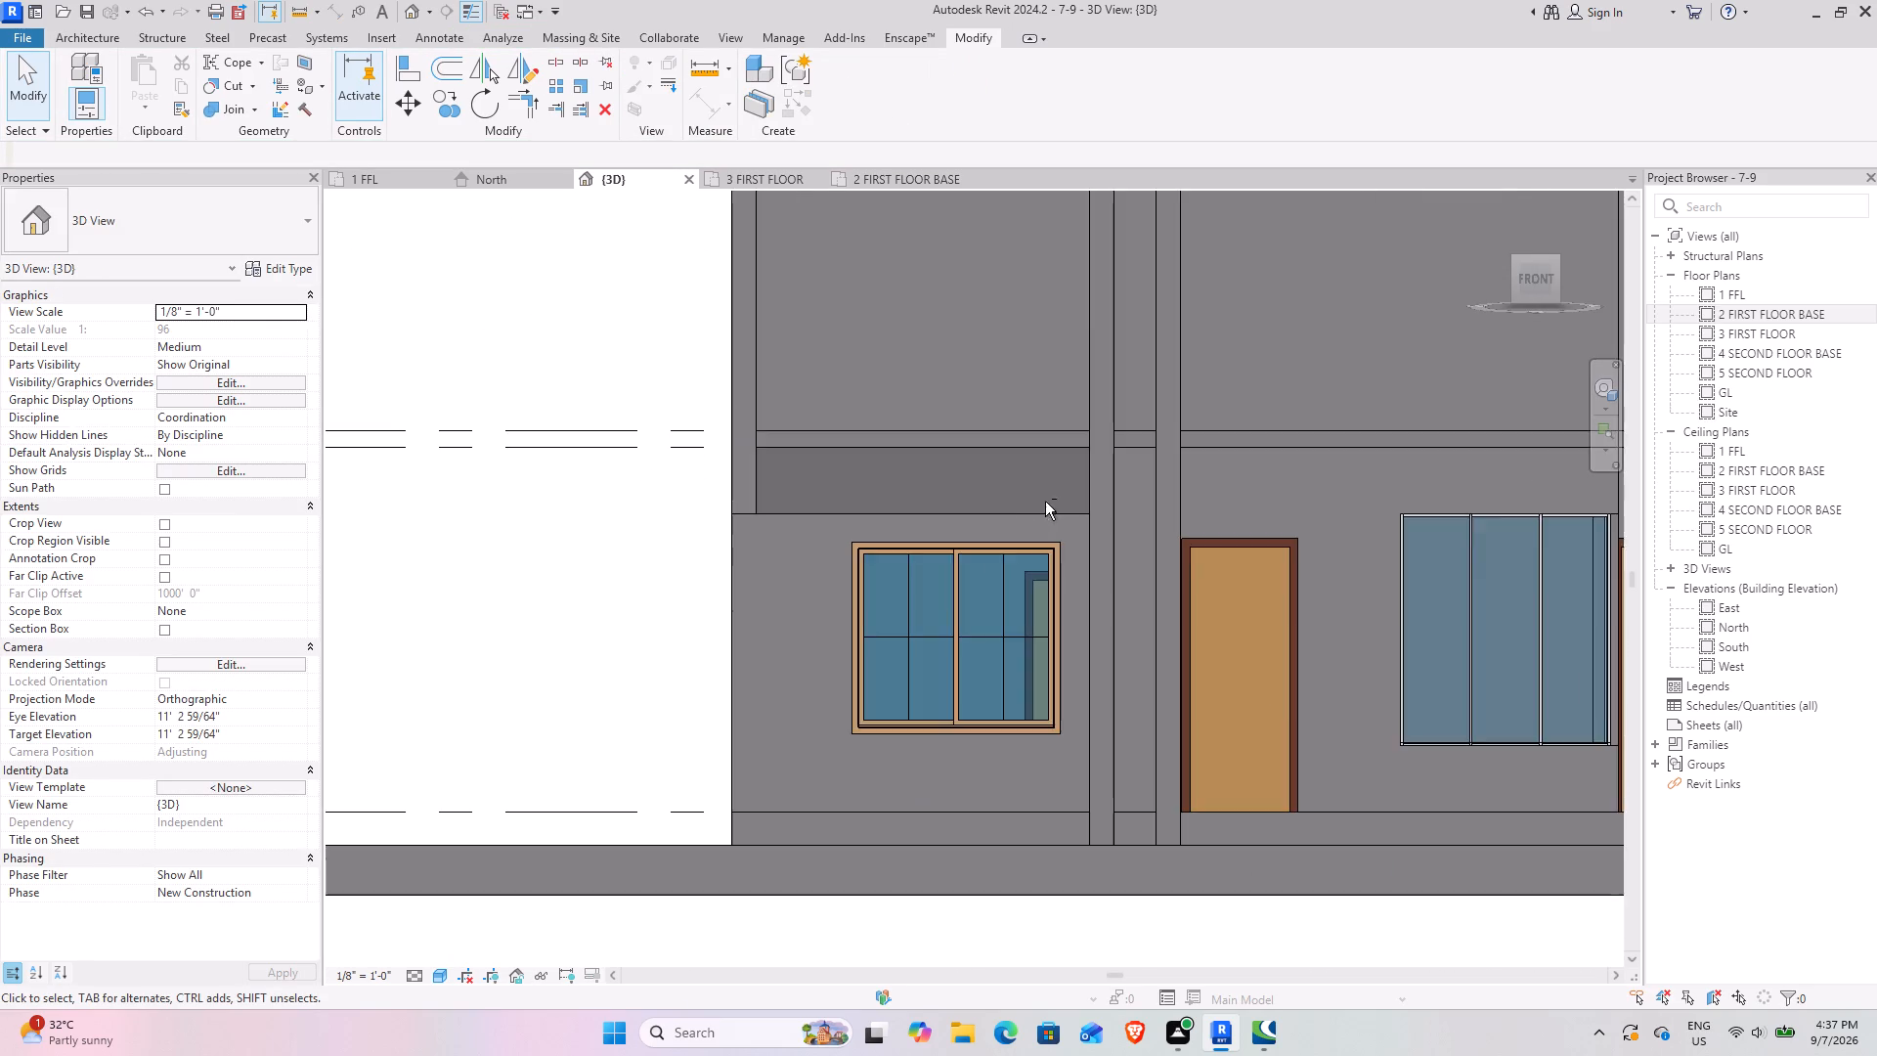
middle_click_drag(1033, 509, 917, 627, "shift")
middle_click_drag(896, 629, 1047, 436)
middle_click_drag(1035, 436, 895, 274, "shift")
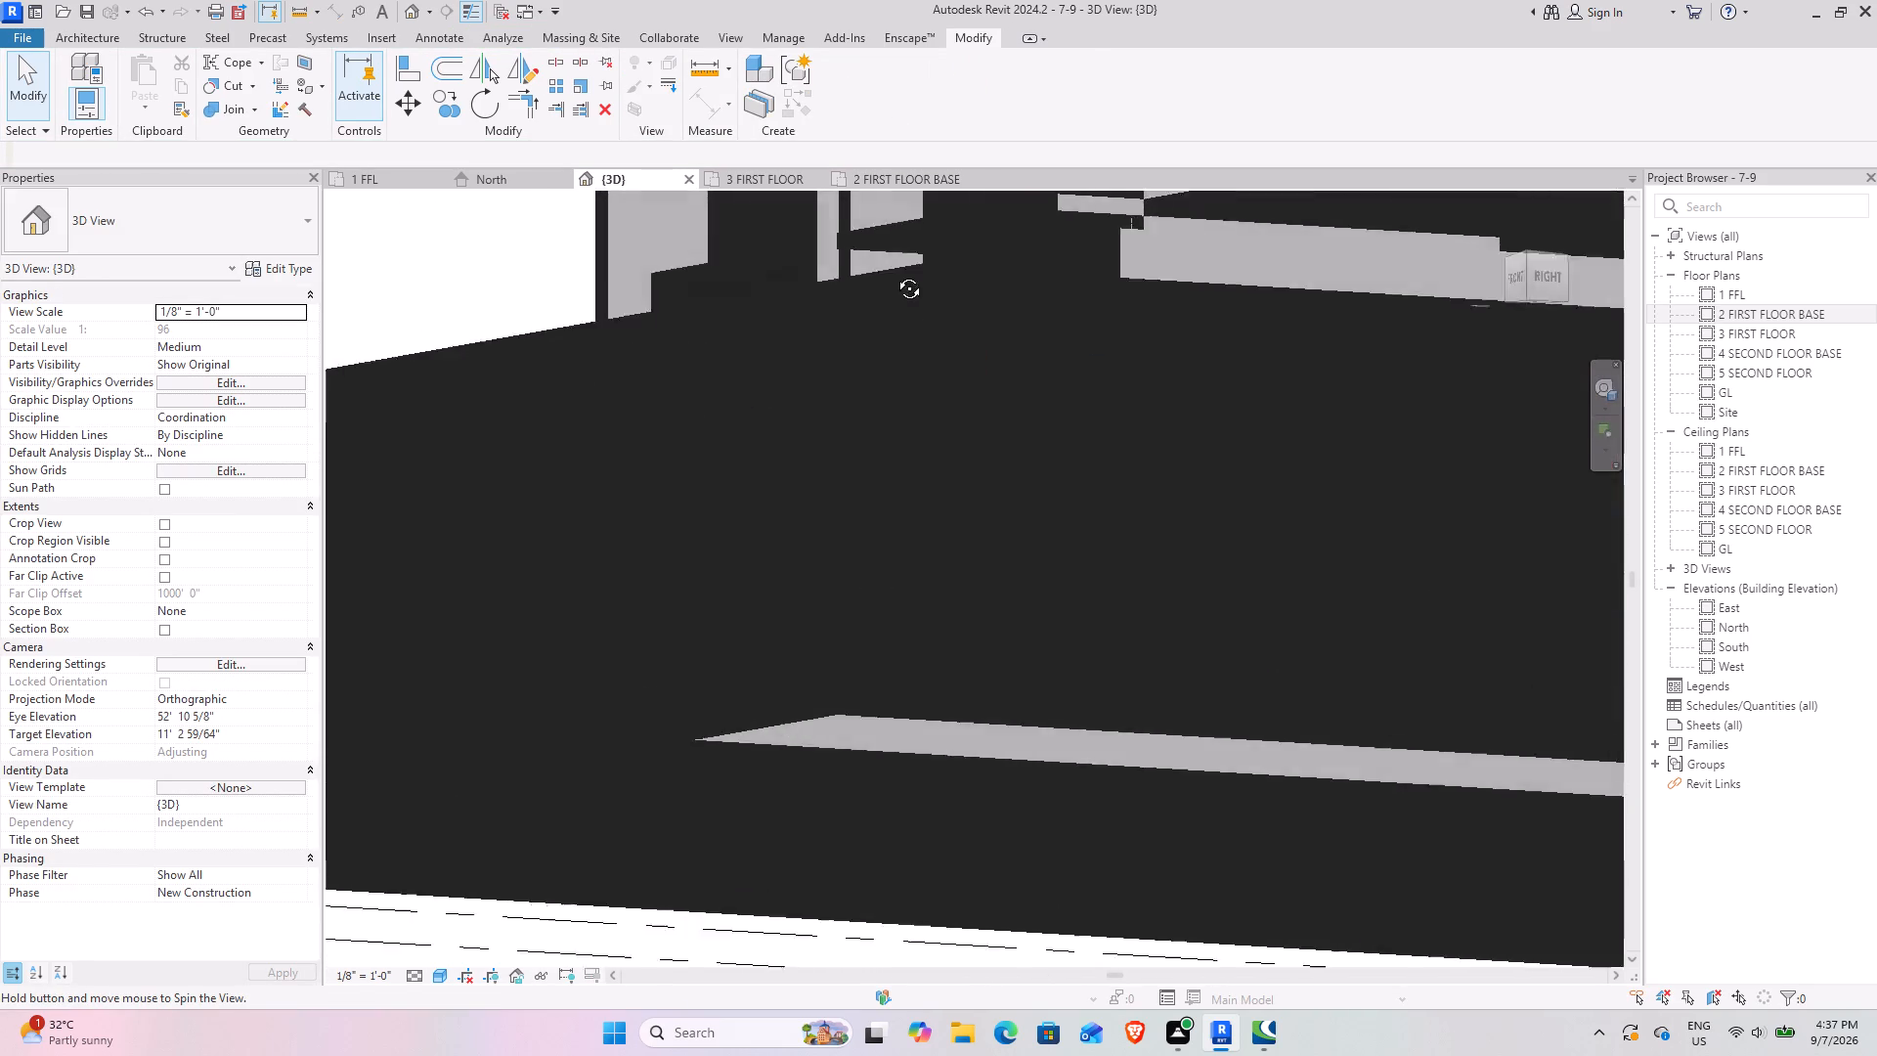
middle_click_drag(895, 274, 1030, 445, "shift")
scroll(714, 341, "up", 9)
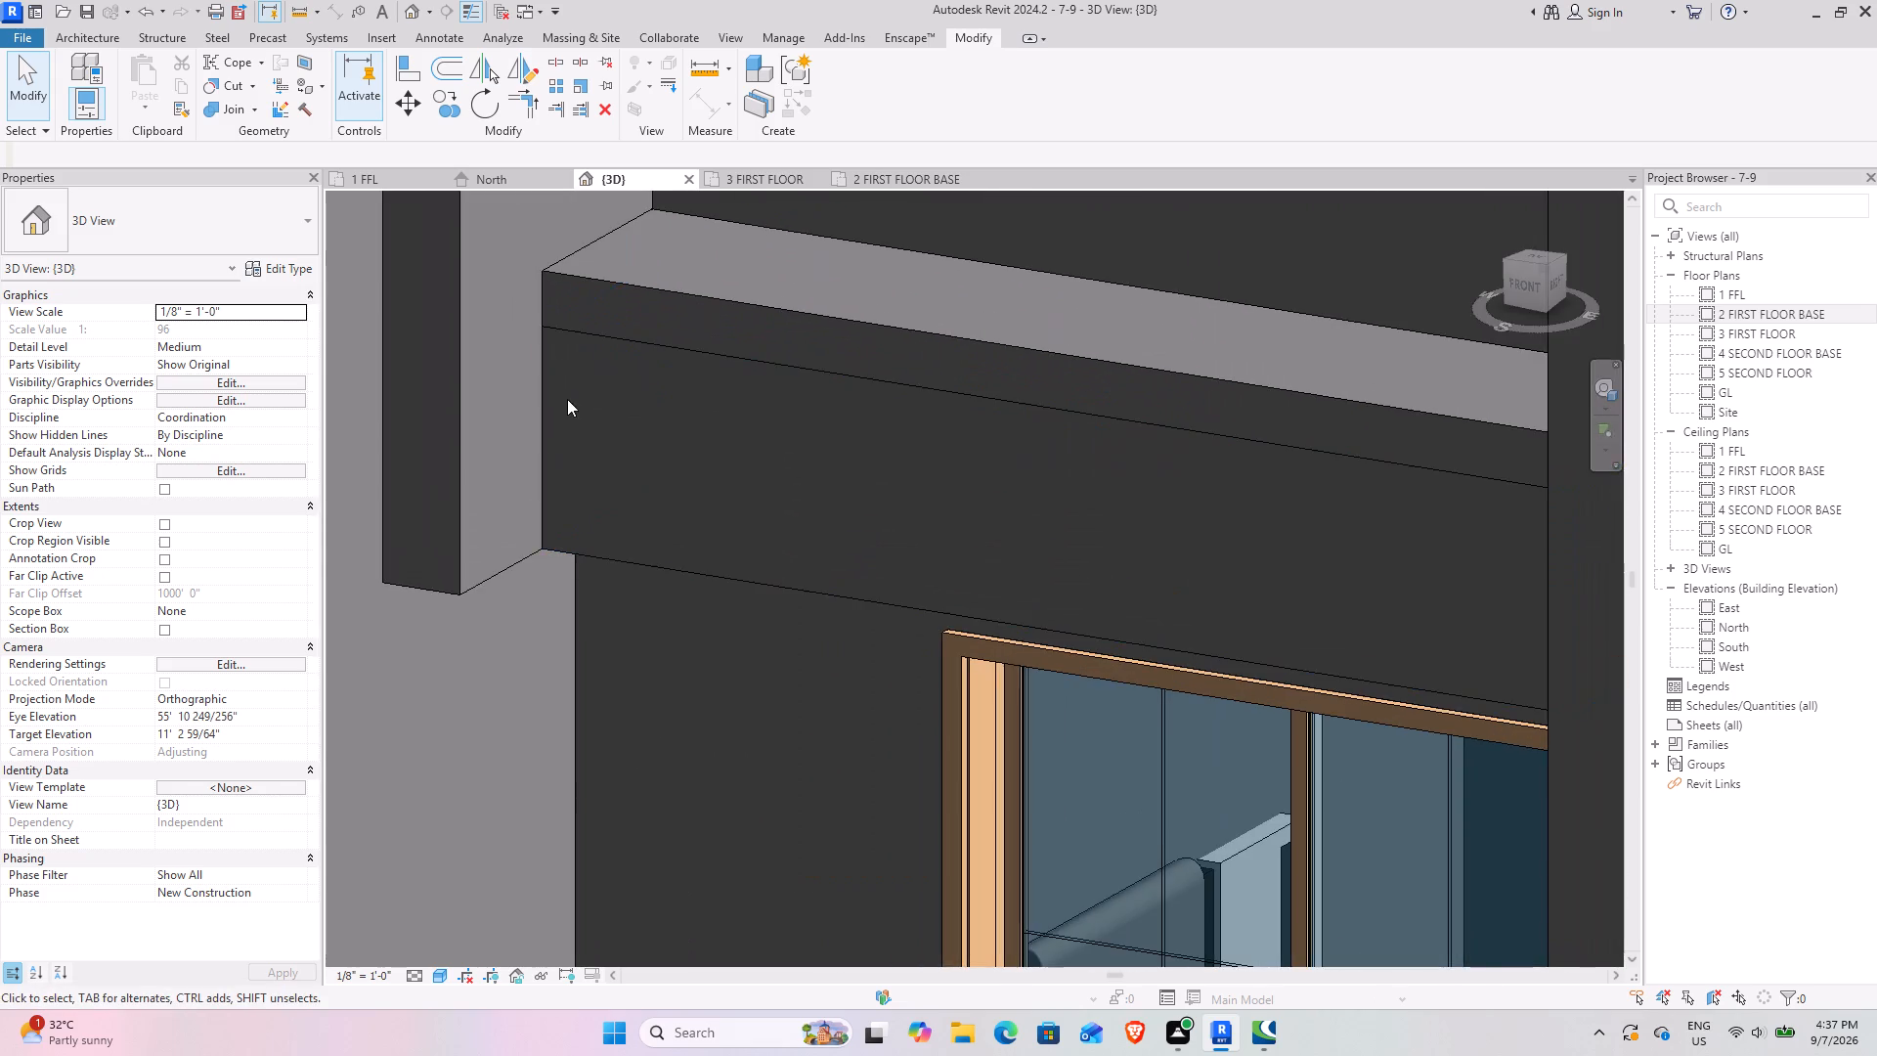
middle_click_drag(556, 394, 431, 264, "shift")
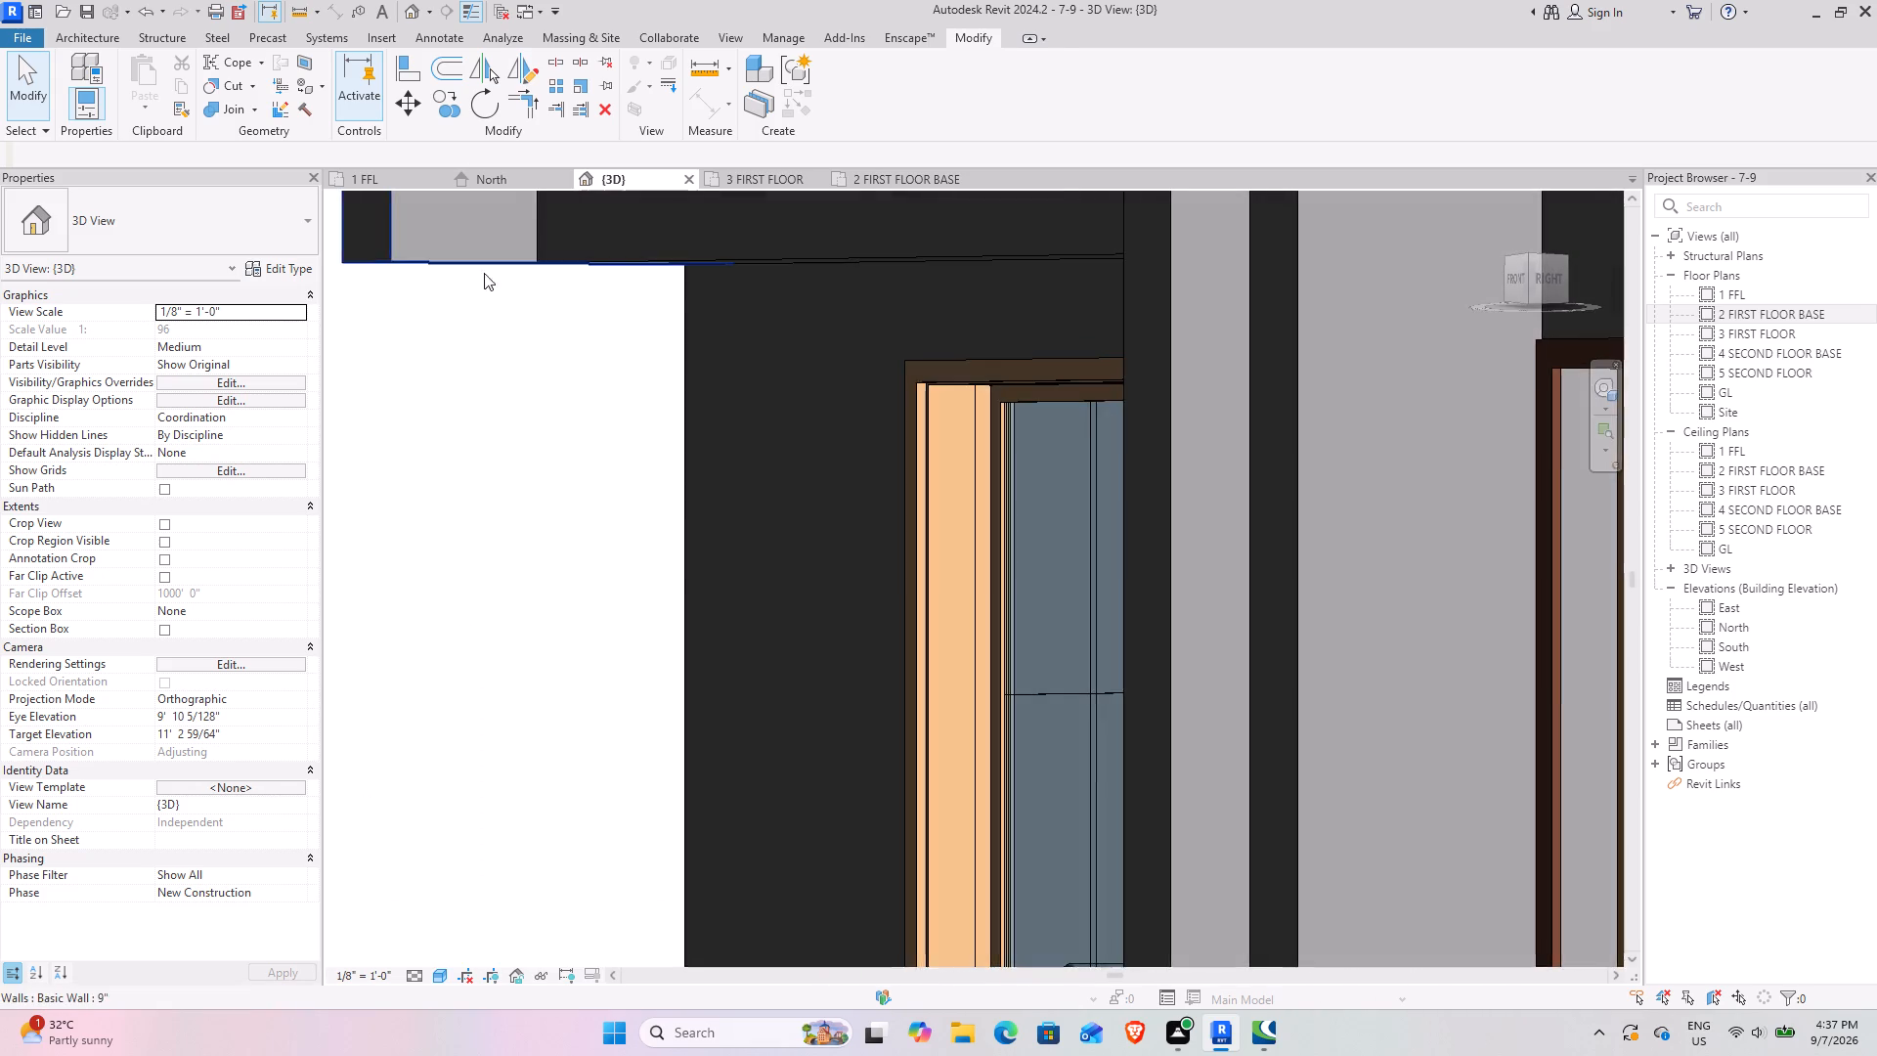
scroll(488, 289, "down", 5)
middle_click_drag(626, 338, 652, 615)
scroll(616, 453, "up", 1)
middle_click_drag(612, 451, 513, 447, "shift")
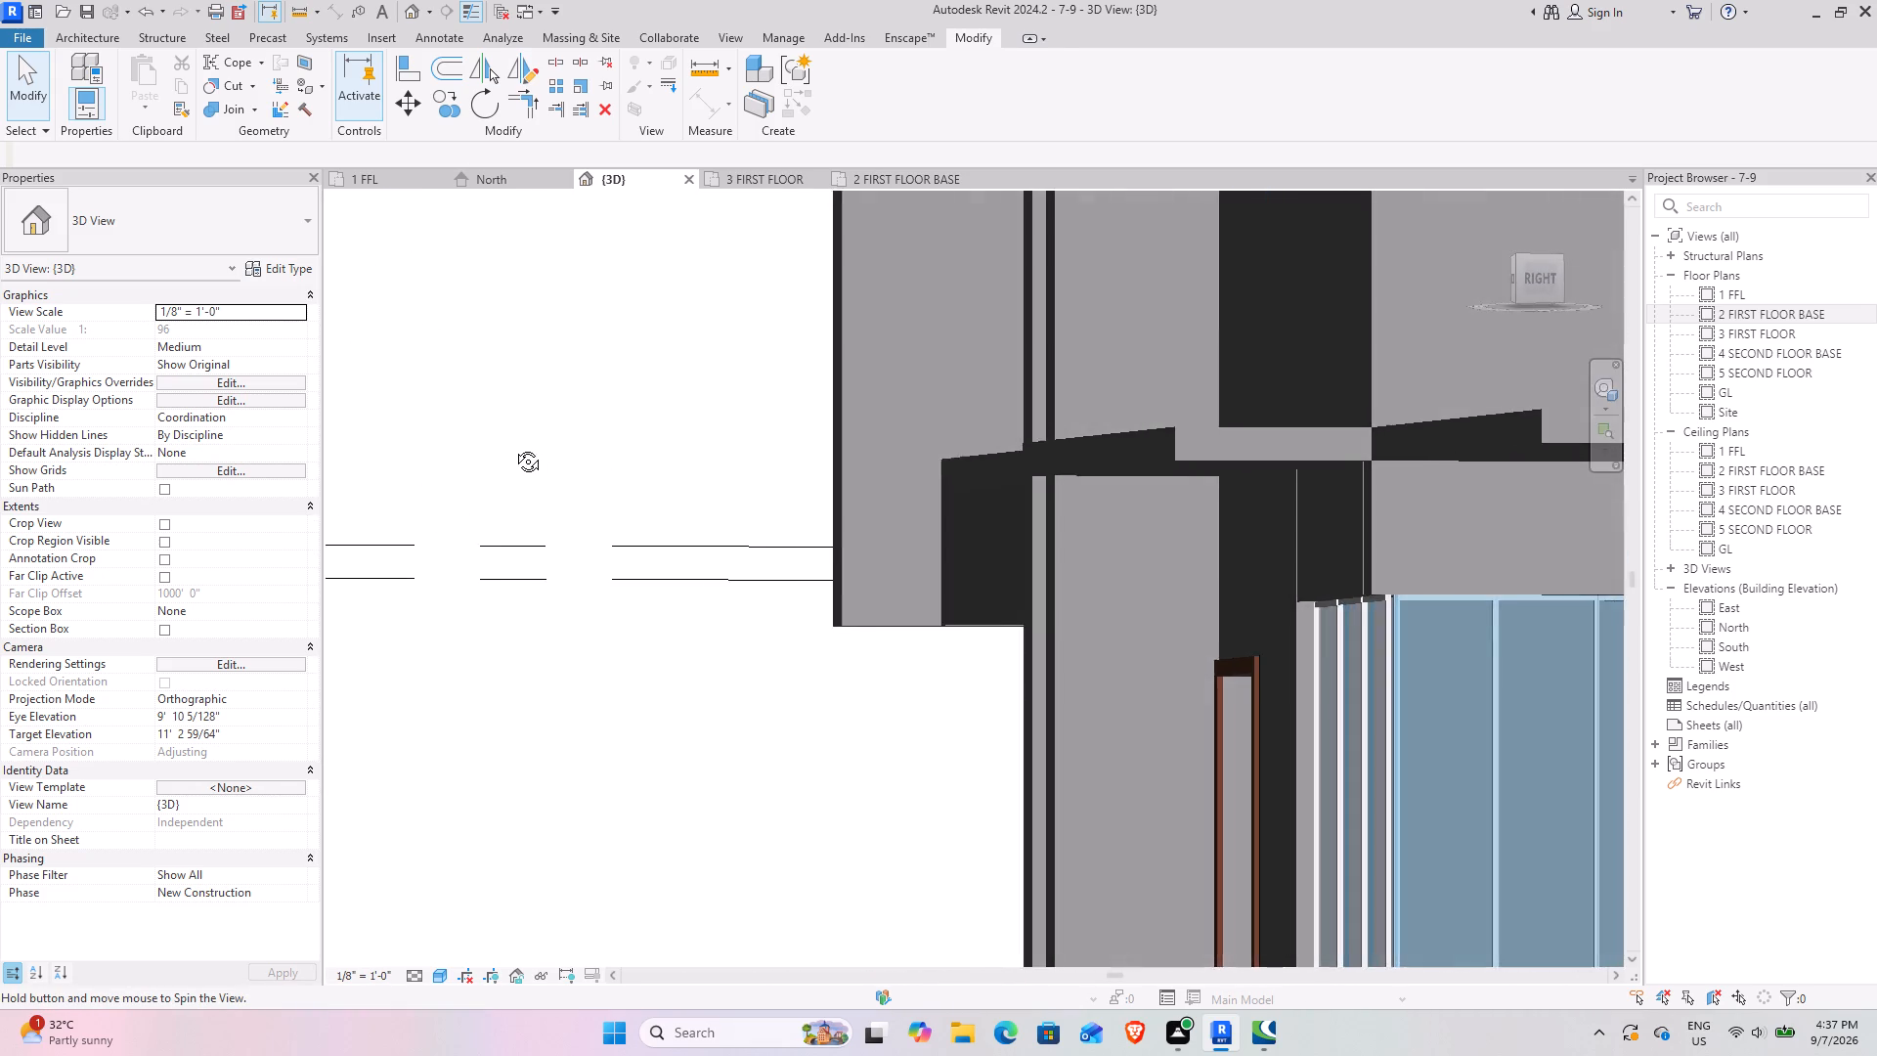
middle_click_drag(513, 447, 735, 558, "shift")
scroll(736, 559, "down", 4)
middle_click_drag(836, 554, 632, 372)
middle_click_drag(697, 437, 727, 529)
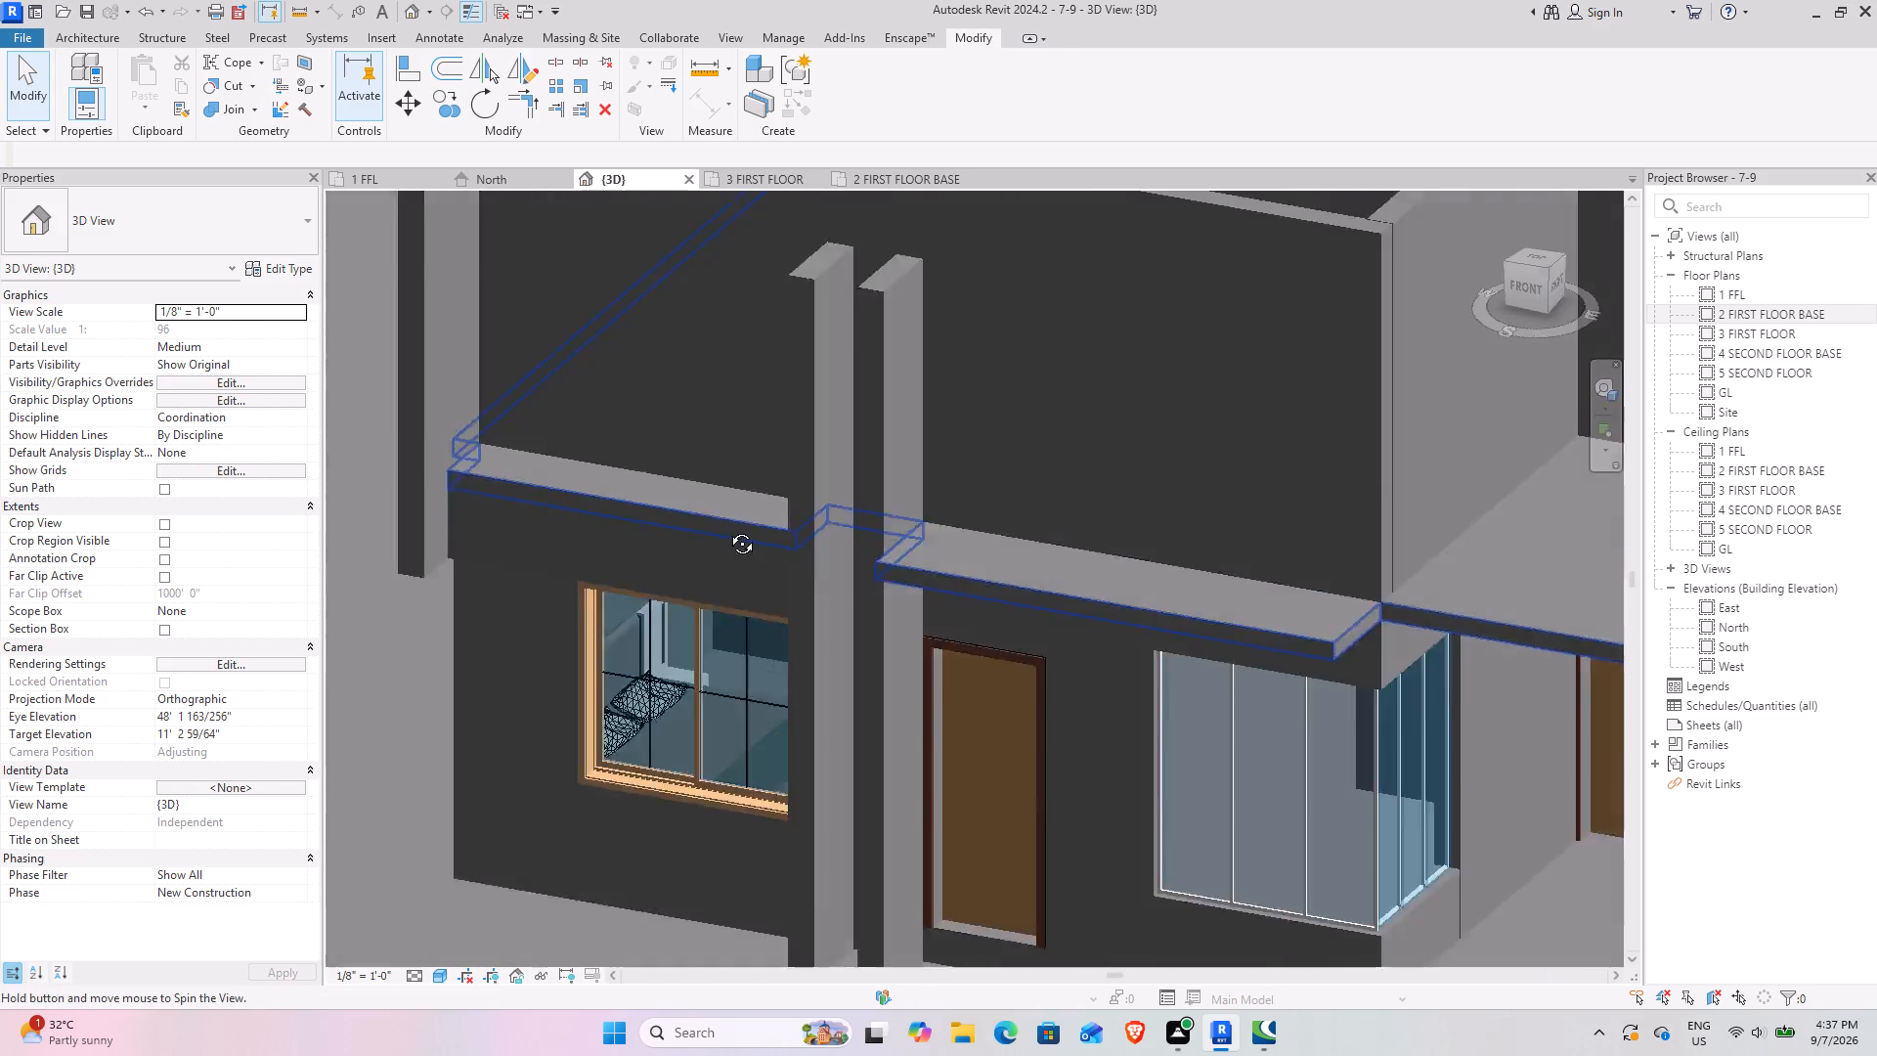
middle_click_drag(727, 529, 737, 529)
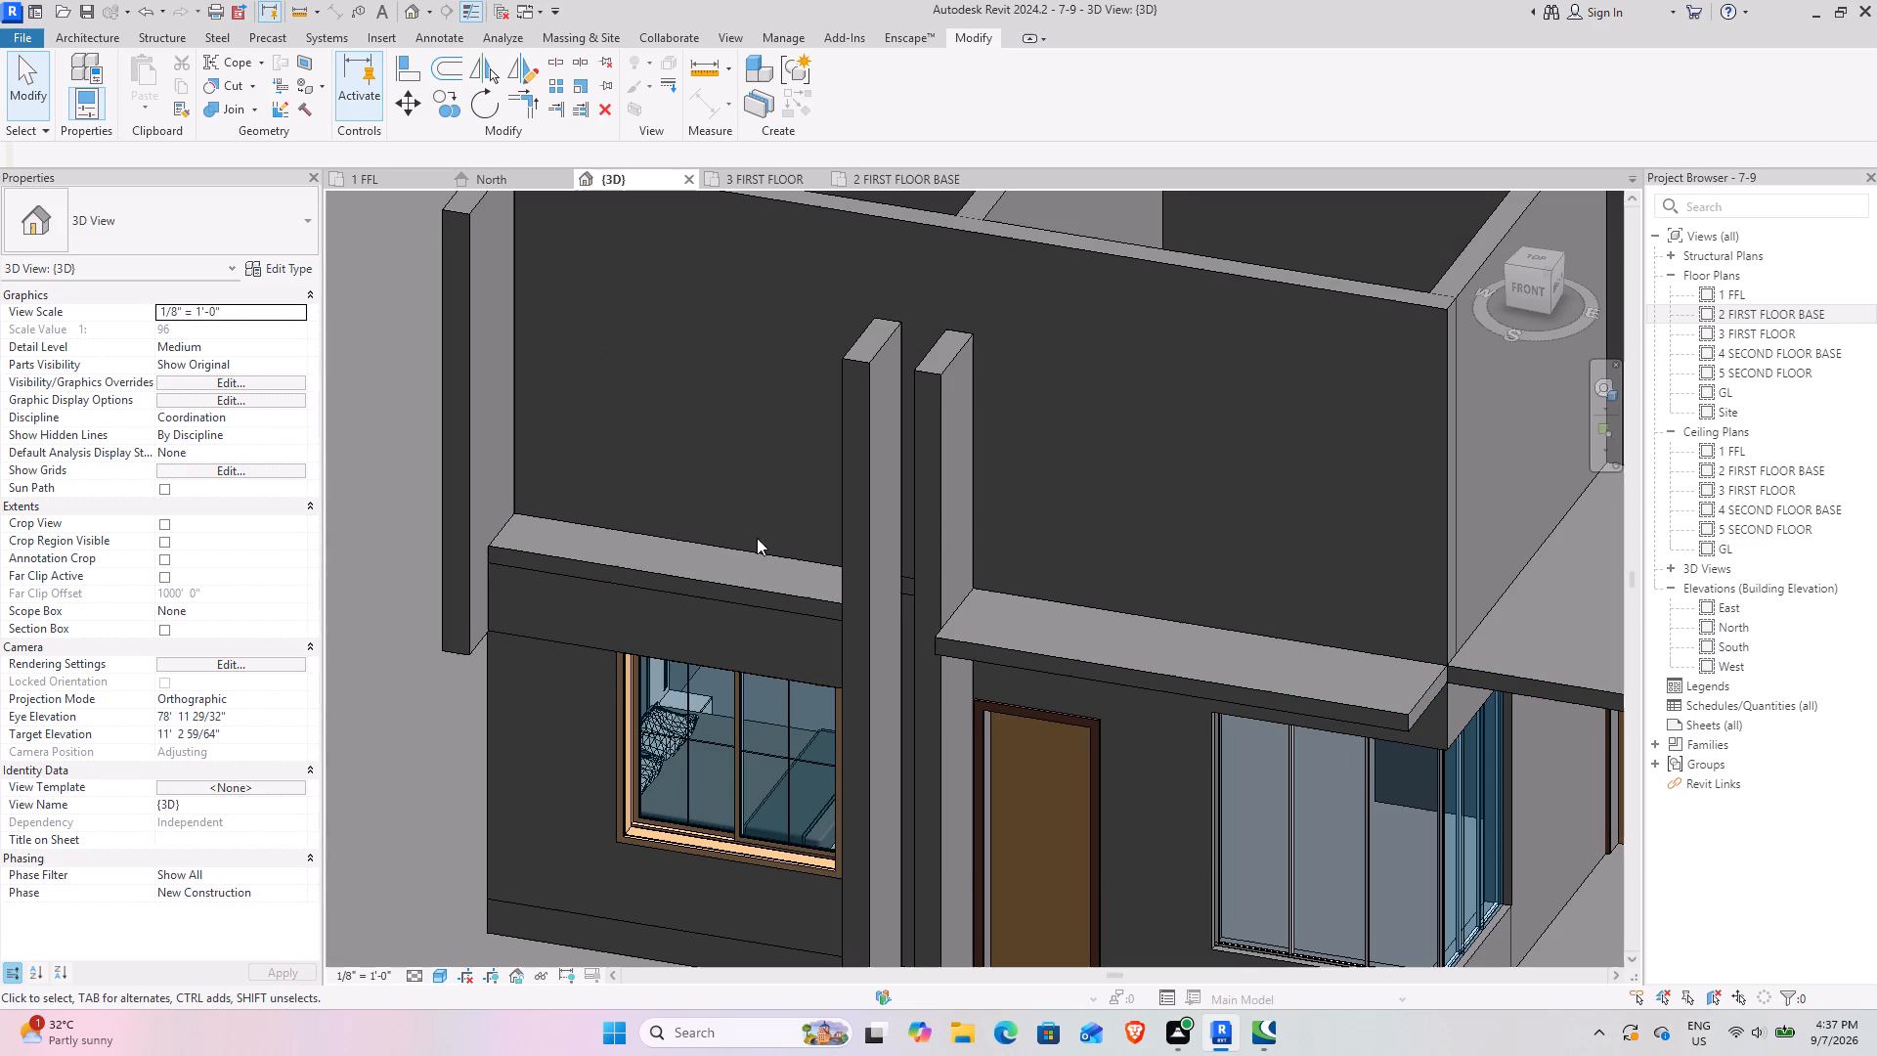
scroll(935, 640, "down", 6)
middle_click_drag(930, 662, 876, 638)
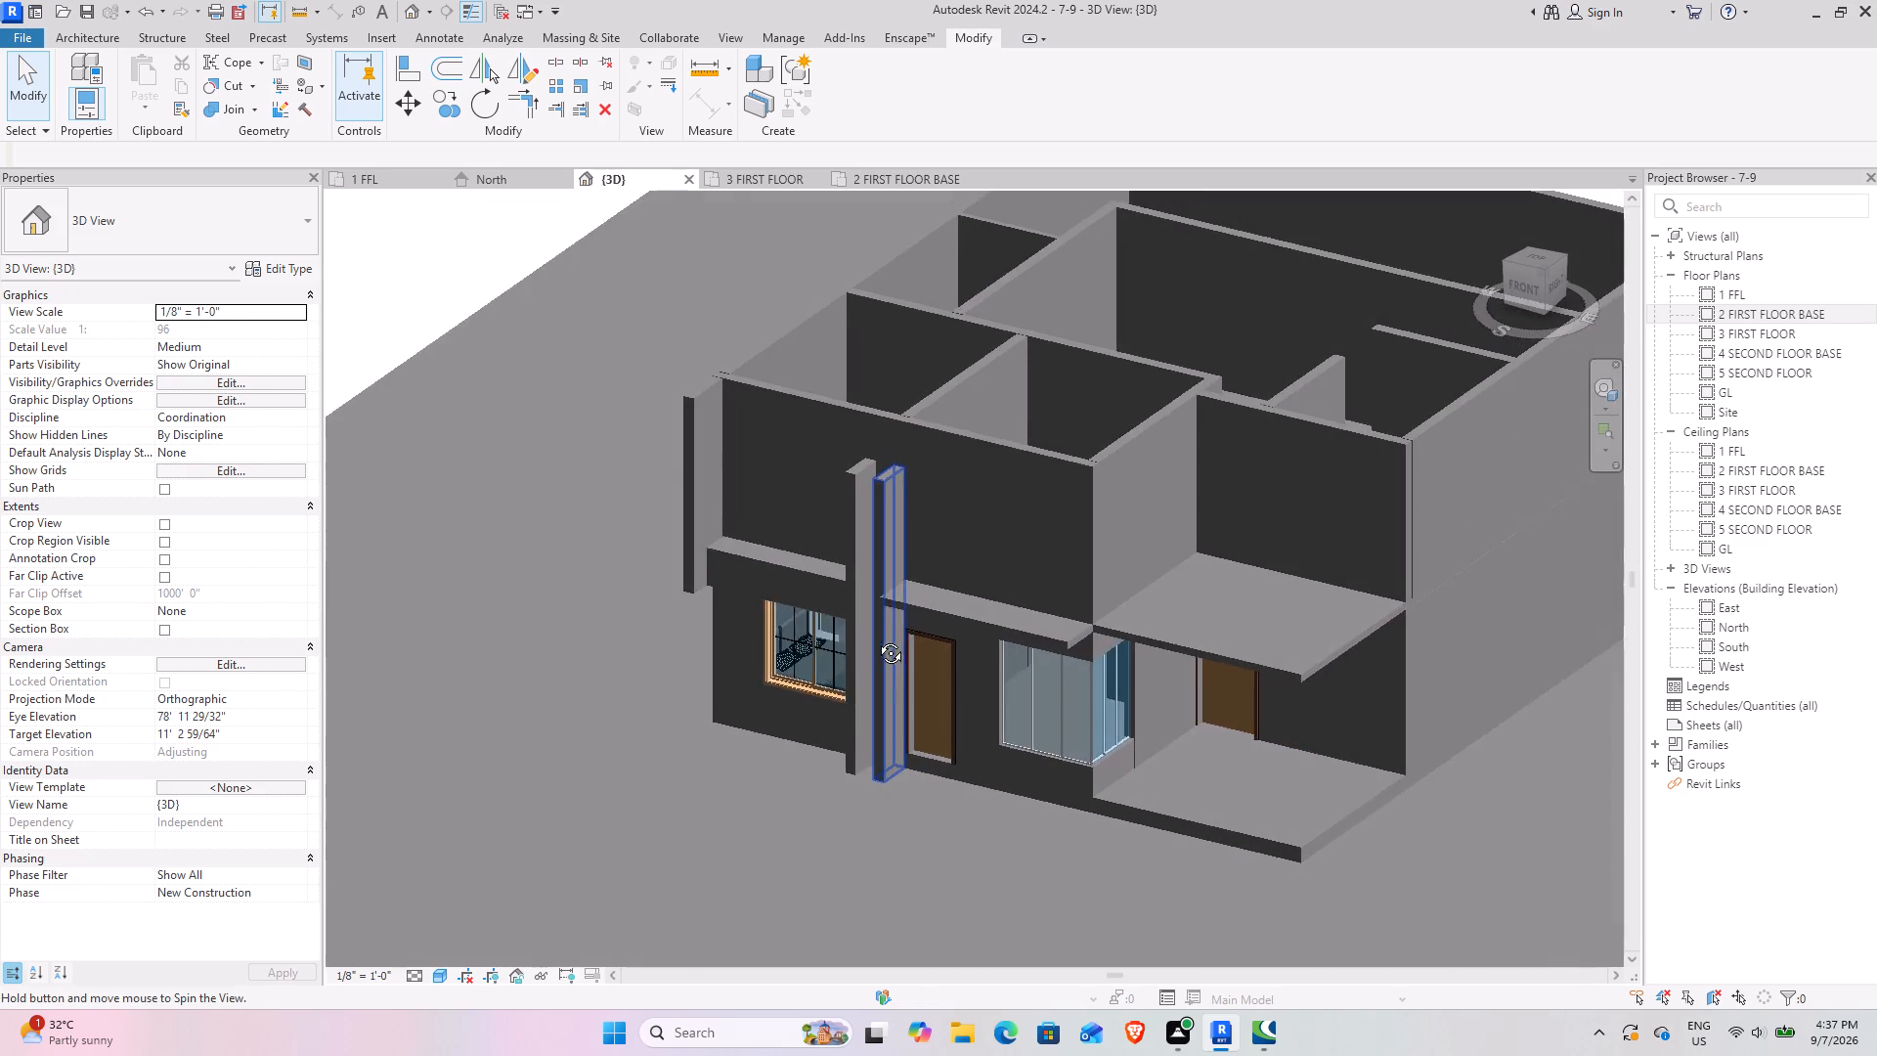
middle_click_drag(876, 638, 869, 638)
middle_click_drag(861, 647, 805, 638, "shift")
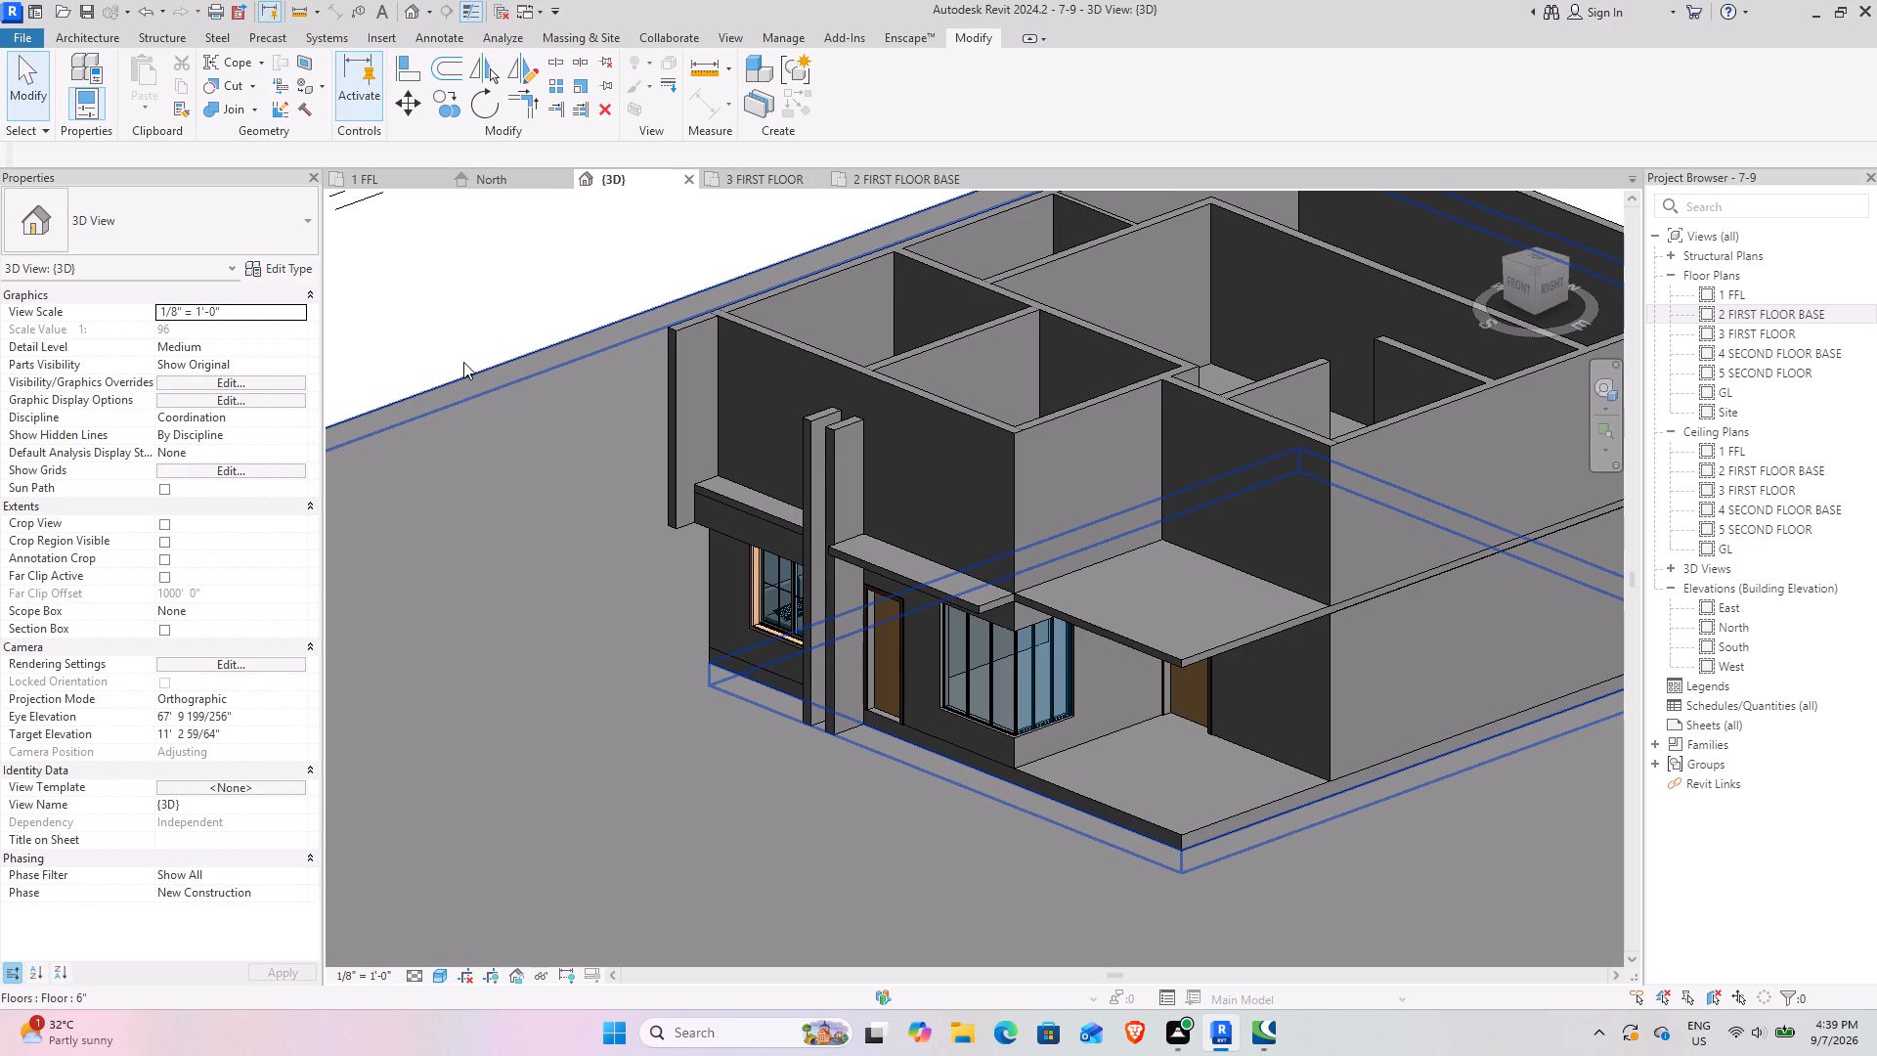
Set the unconnected height of the two front vertical fin walls to 27' 0".
left_click(815, 447)
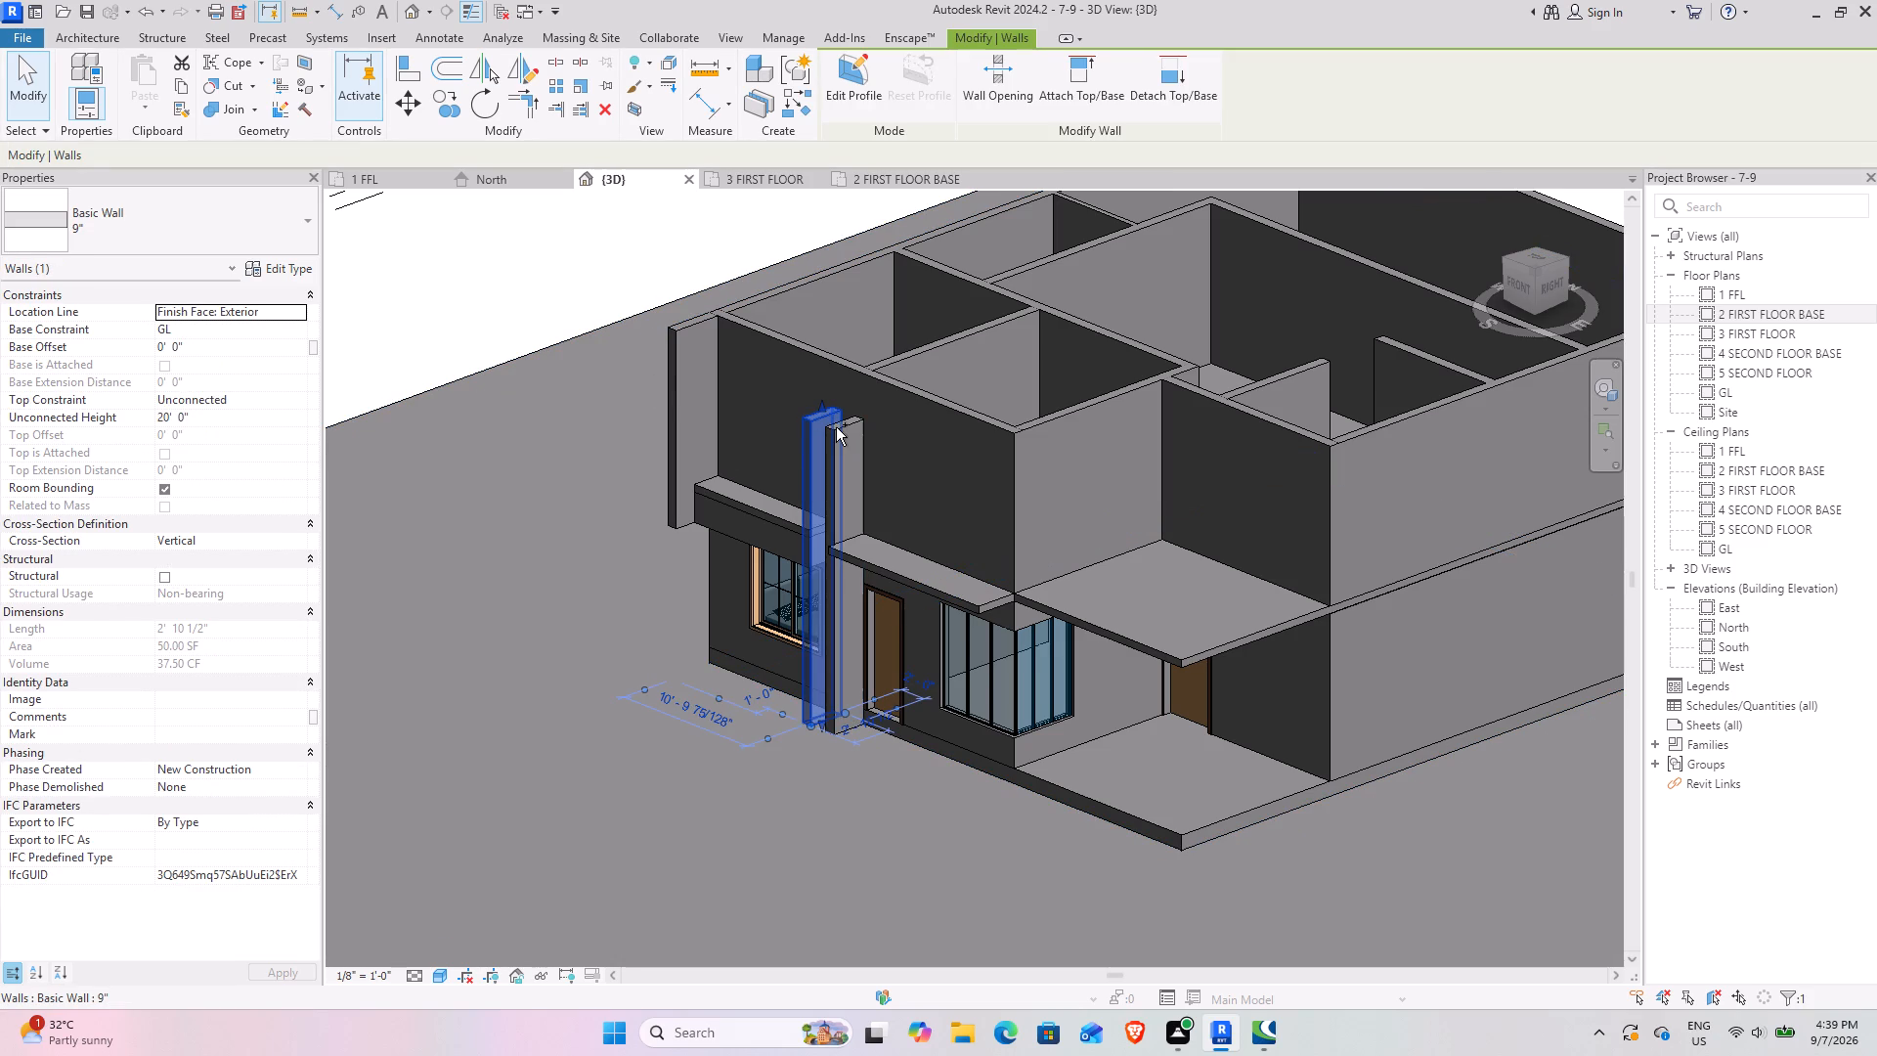
left_click(836, 427, "ctrl")
left_click(229, 415)
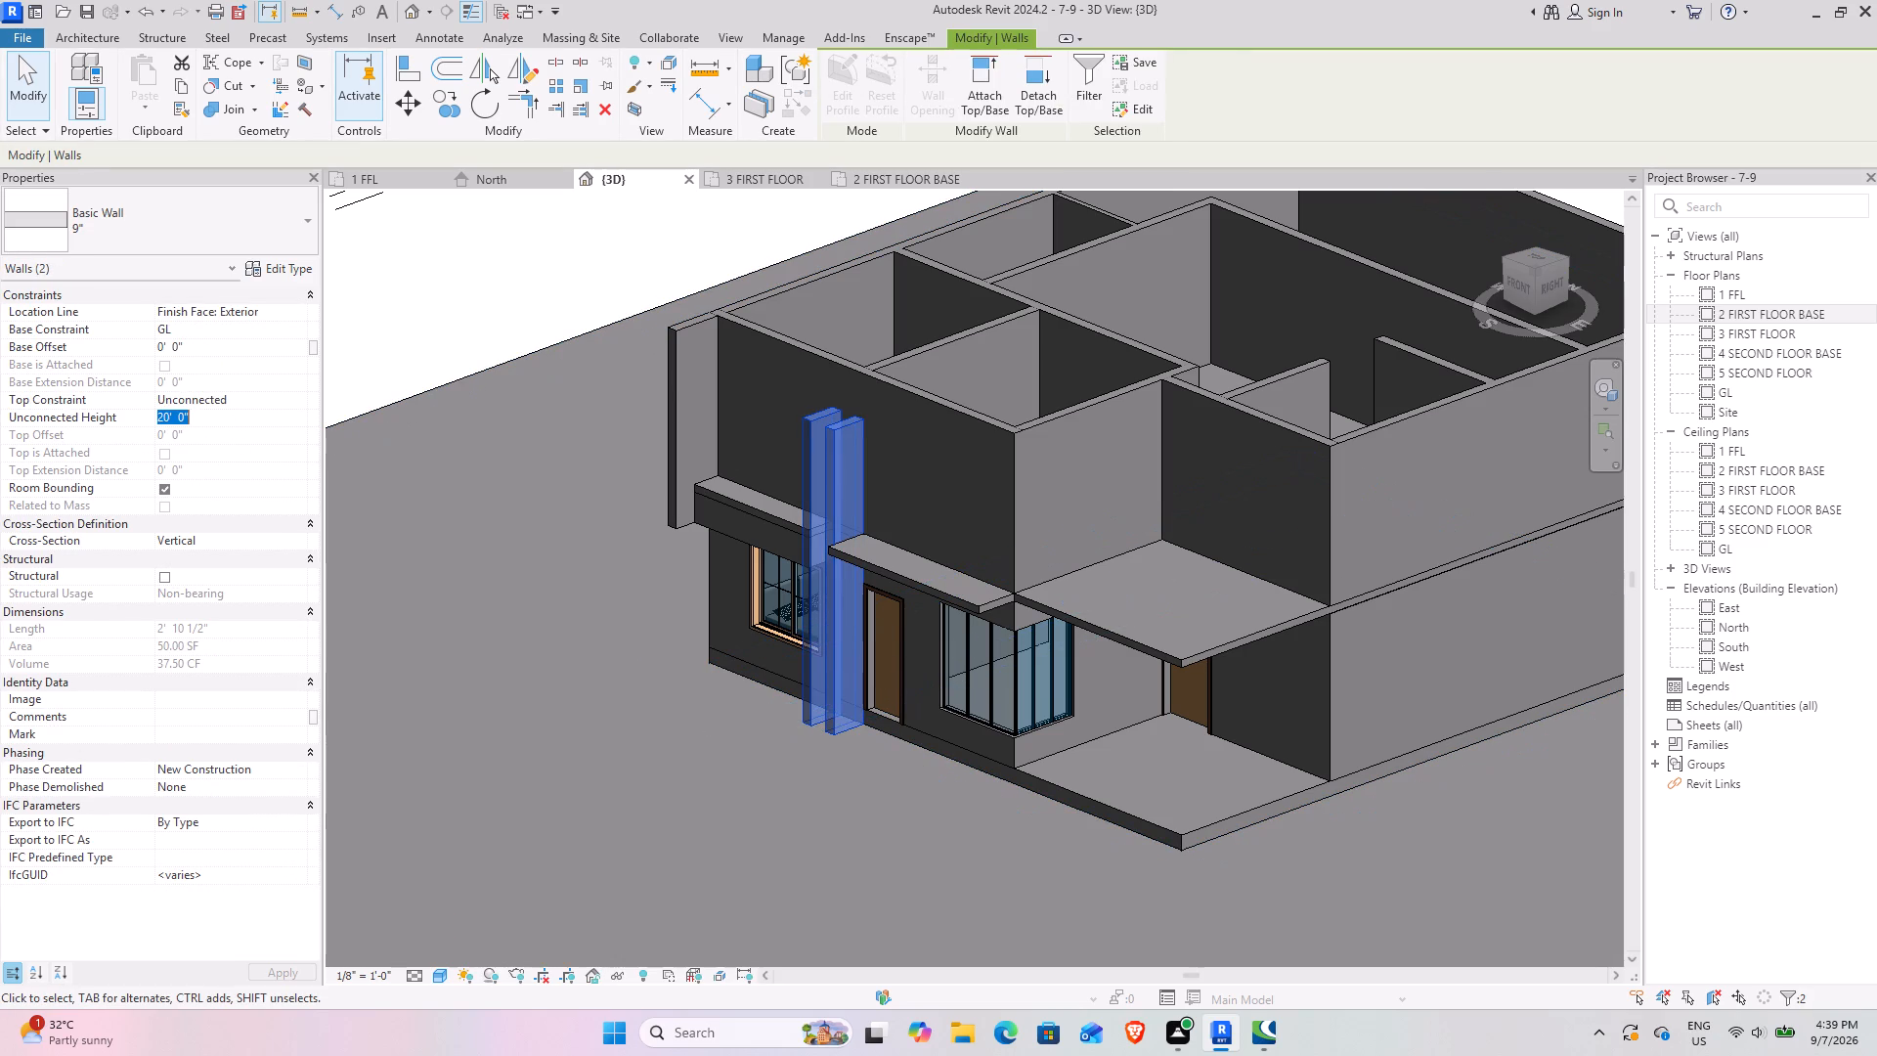
type("27")
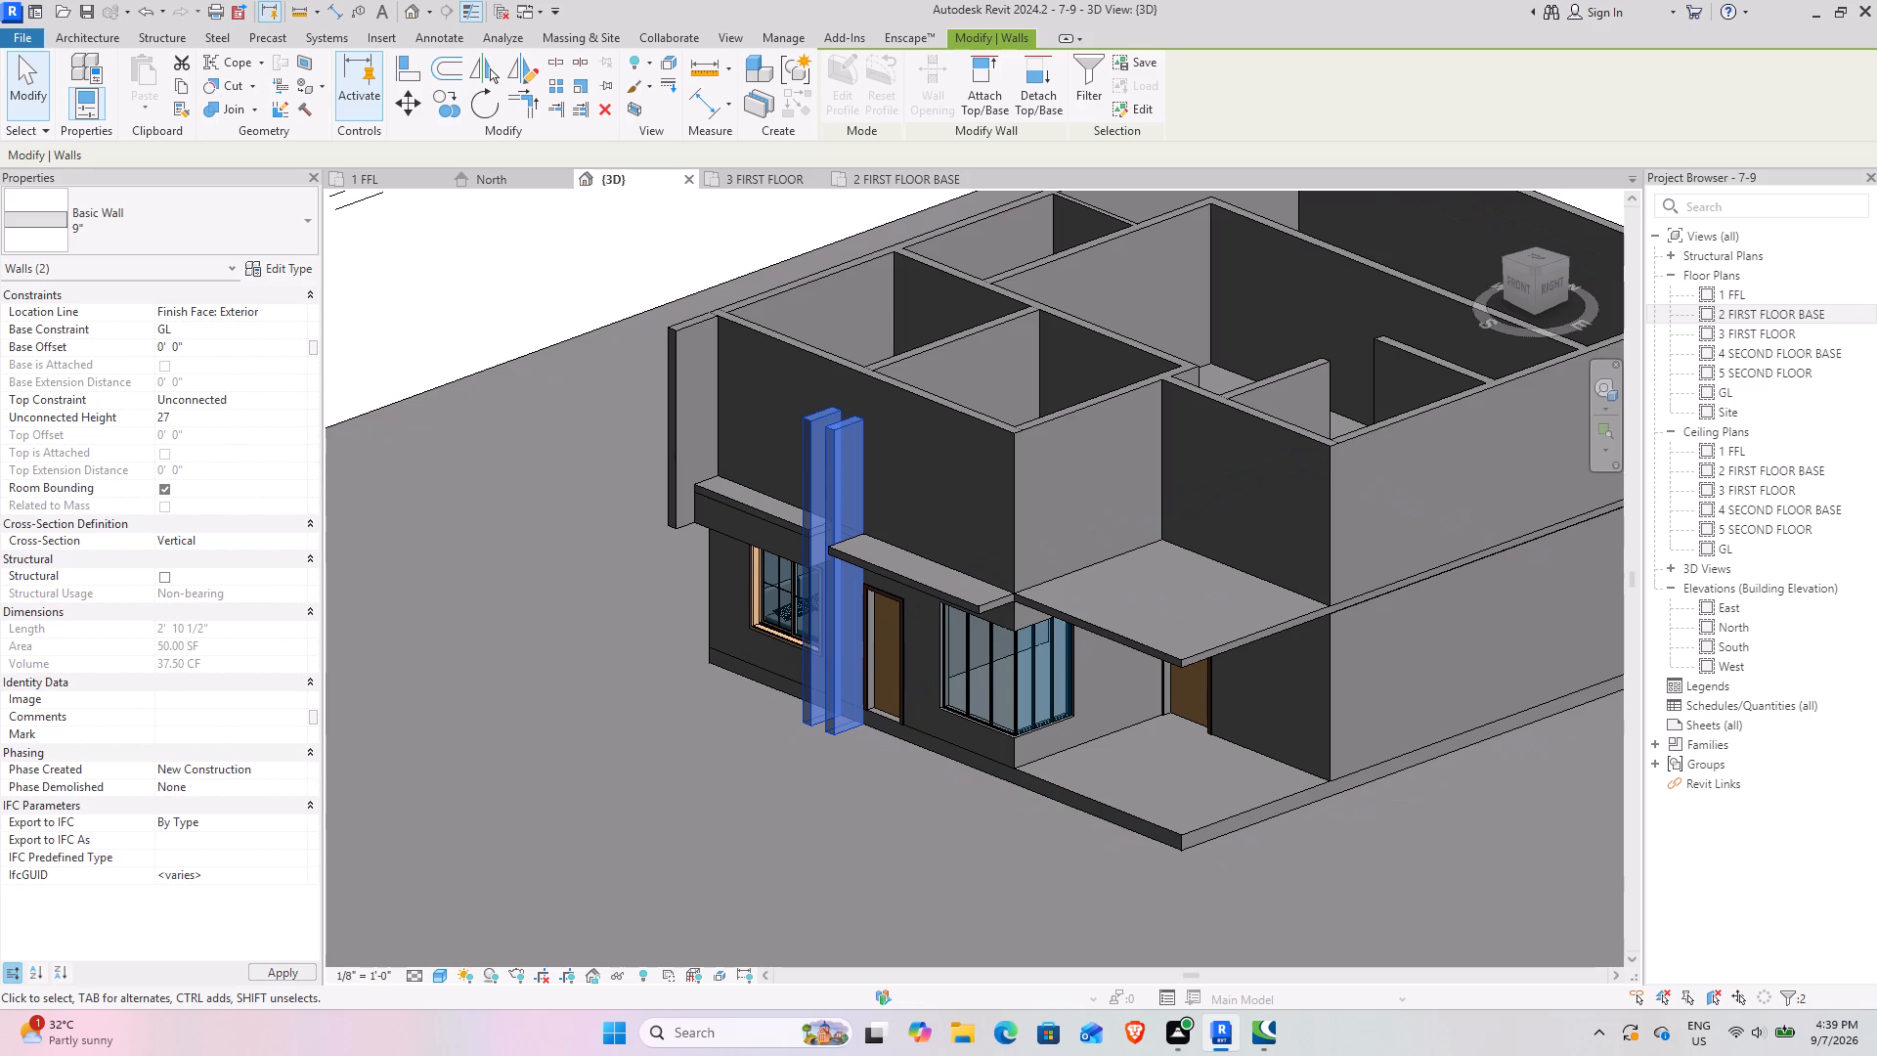
key("Return")
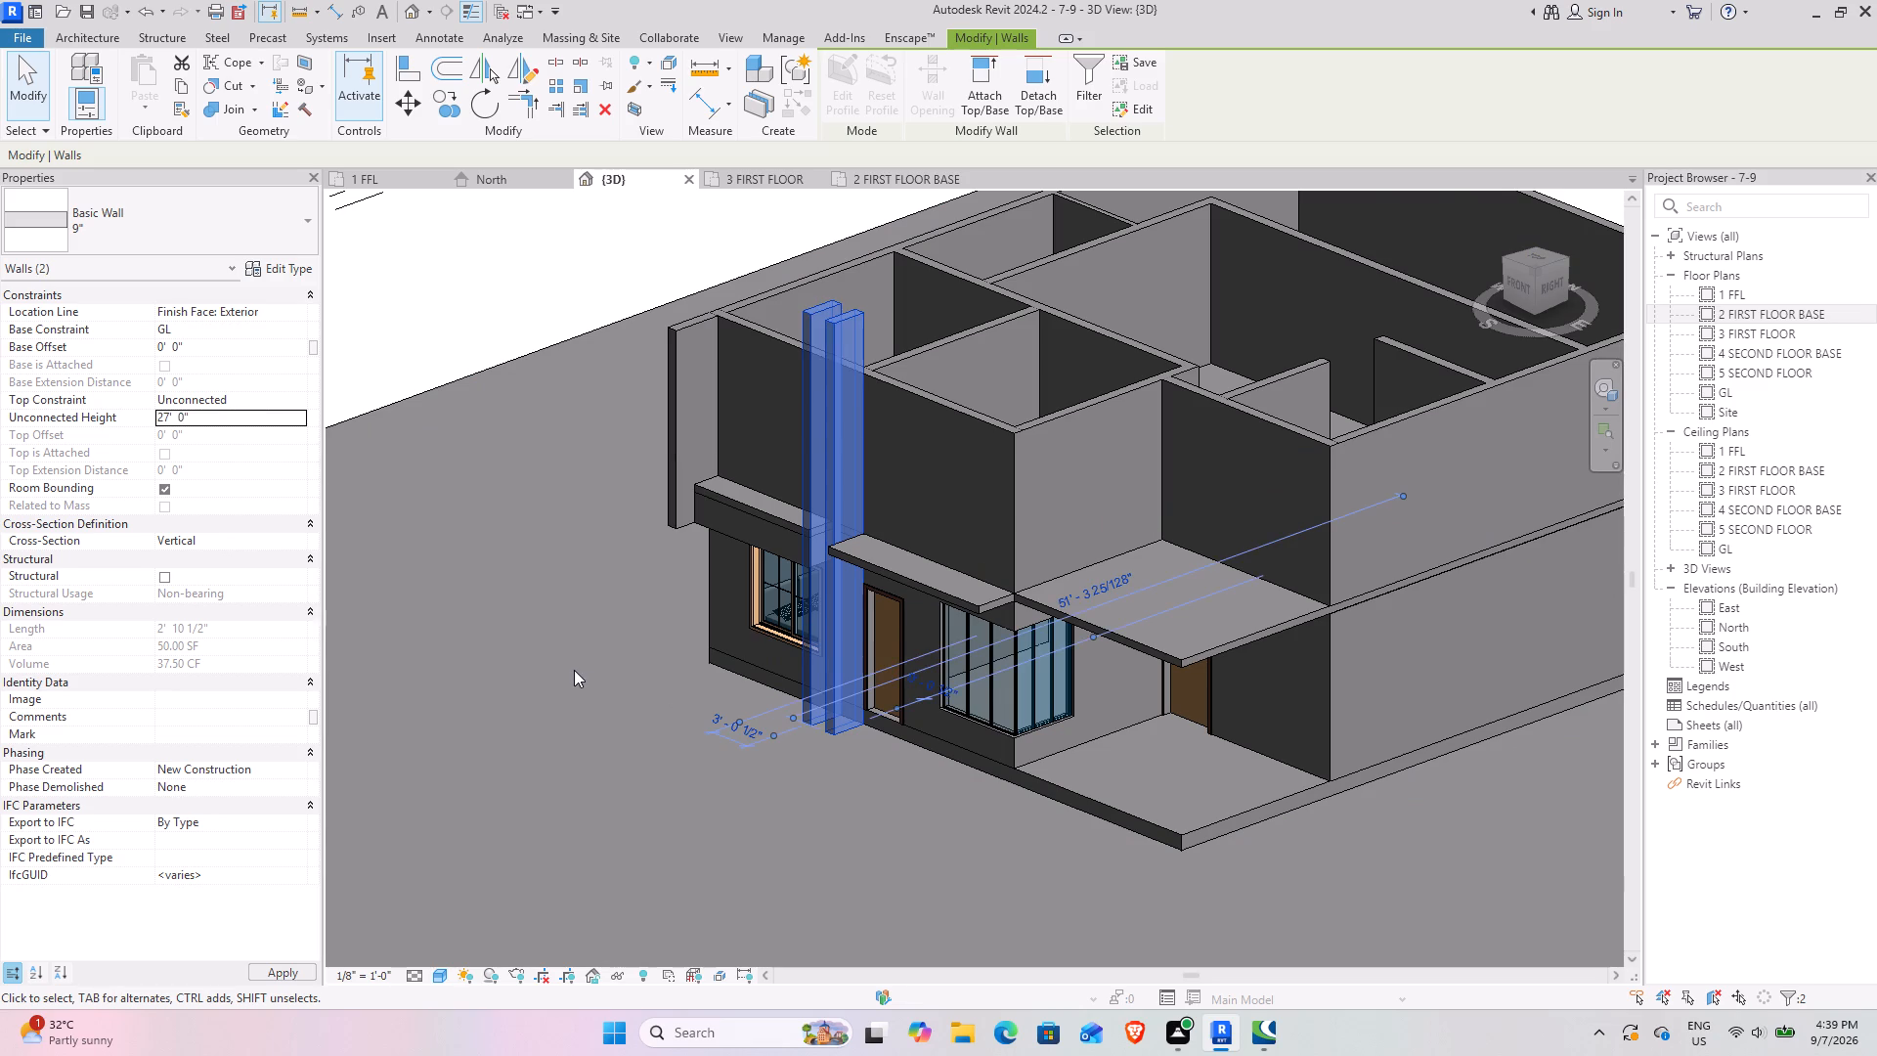
left_click(574, 670)
Stretch the front west projecting wall's top upward to a top offset of about 3' 1" above 4 SECOND FLOOR BASE.
middle_click_drag(586, 662, 863, 502, "ctrl")
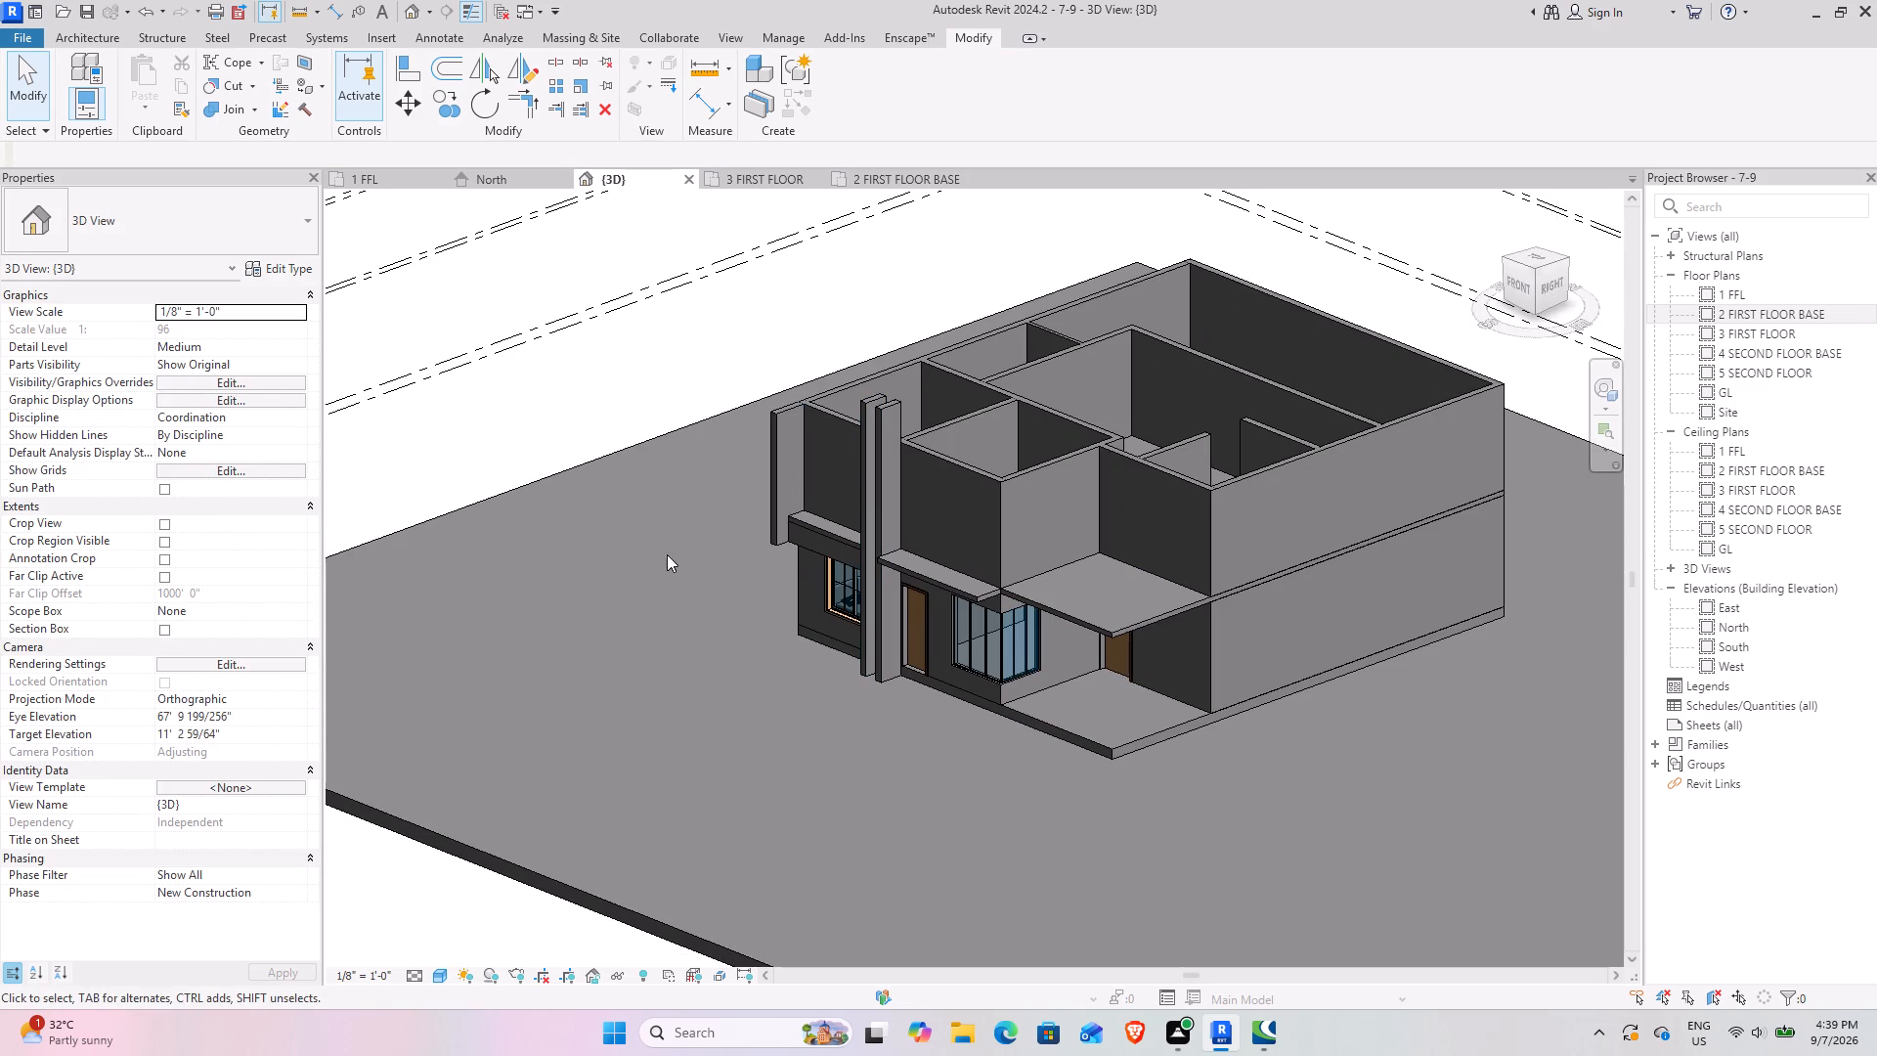
double_click(35, 71)
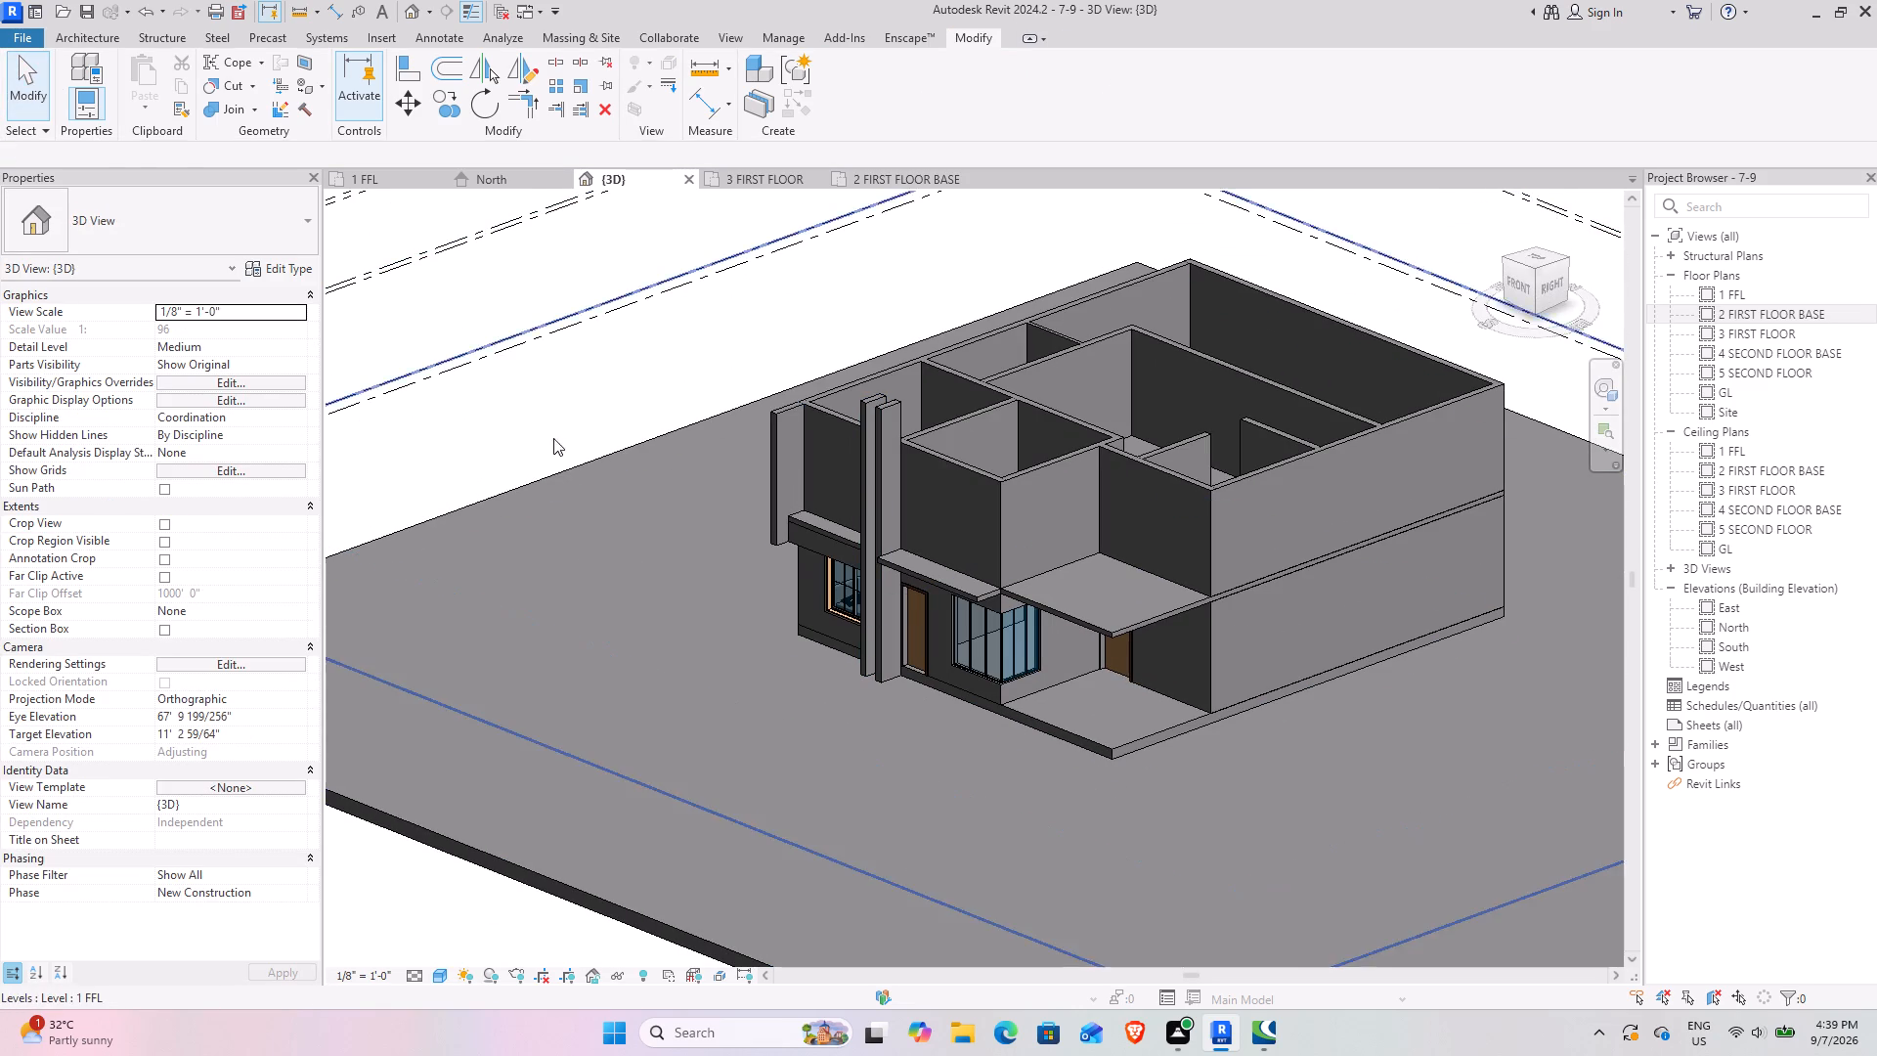
scroll(553, 444, "down", 4)
middle_click_drag(561, 488, 681, 361, "shift")
scroll(780, 375, "up", 4)
middle_click_drag(768, 488, 613, 592, "shift")
scroll(724, 486, "up", 3)
middle_click_drag(649, 523, 725, 571, "shift")
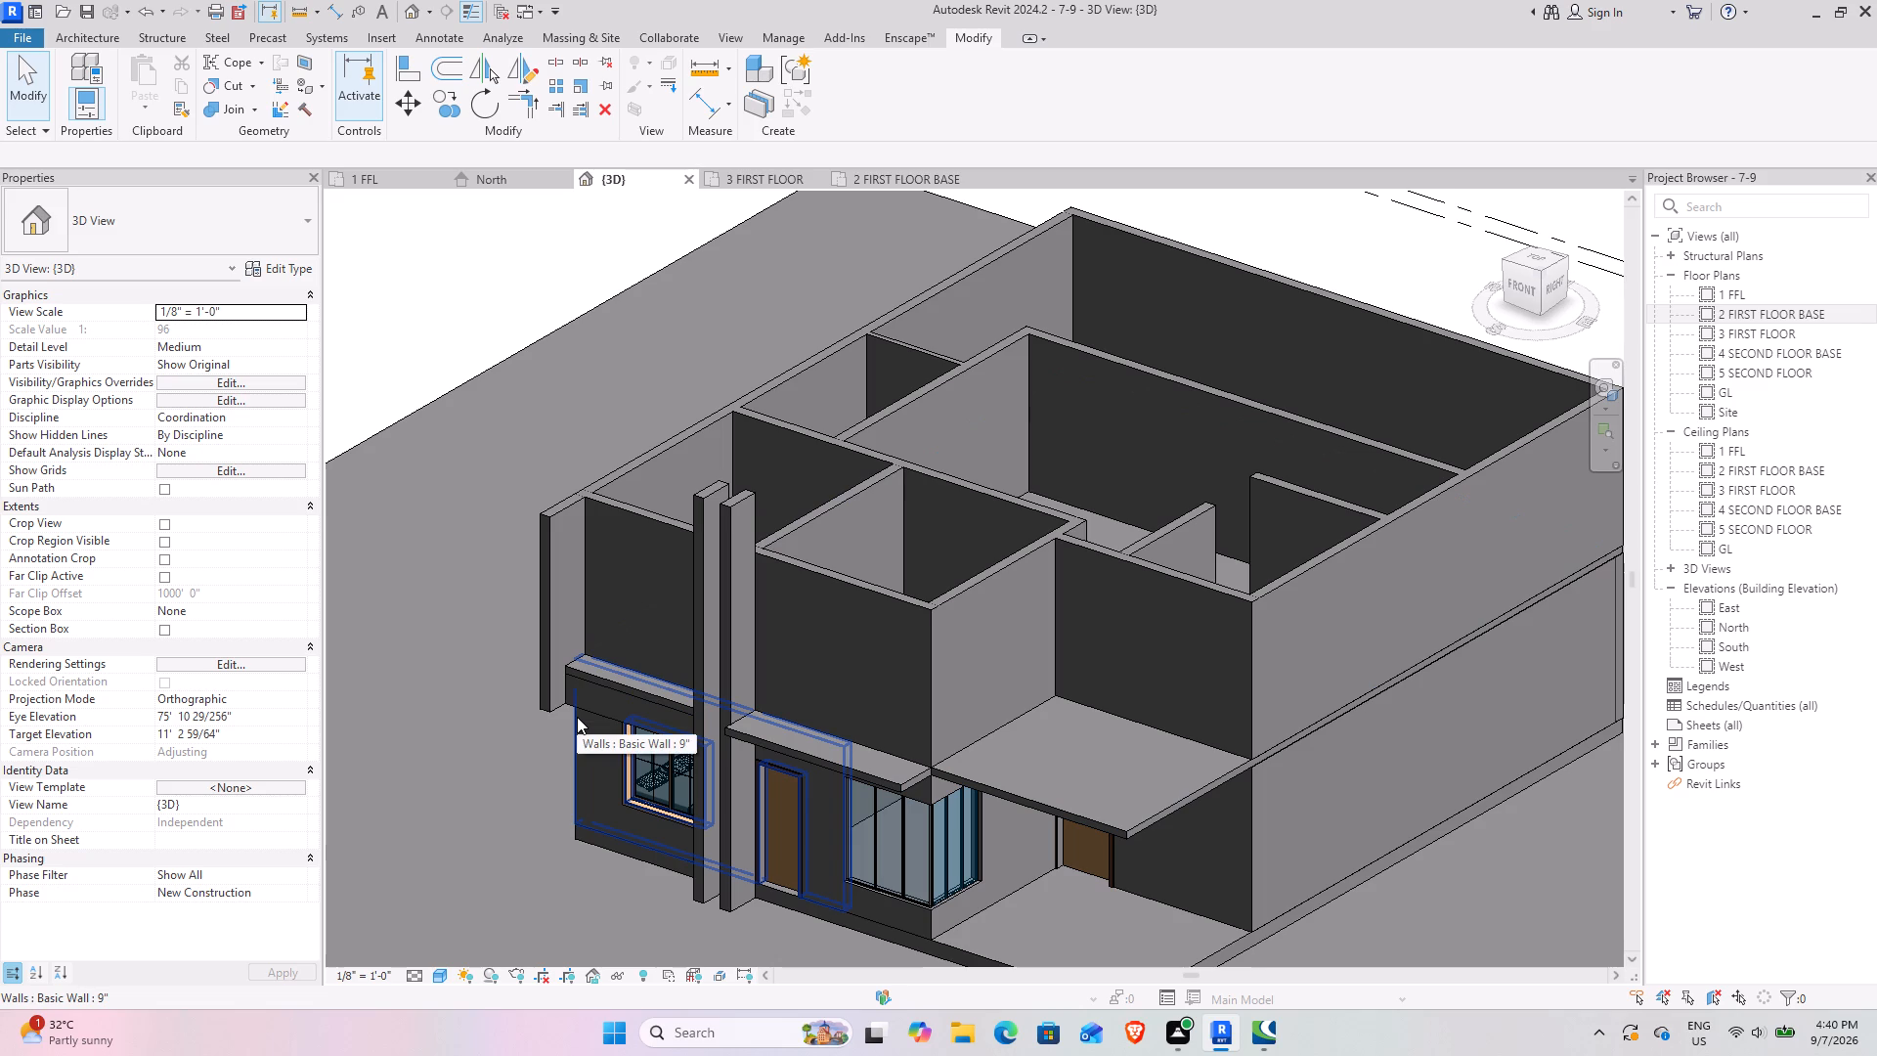
left_click(556, 529)
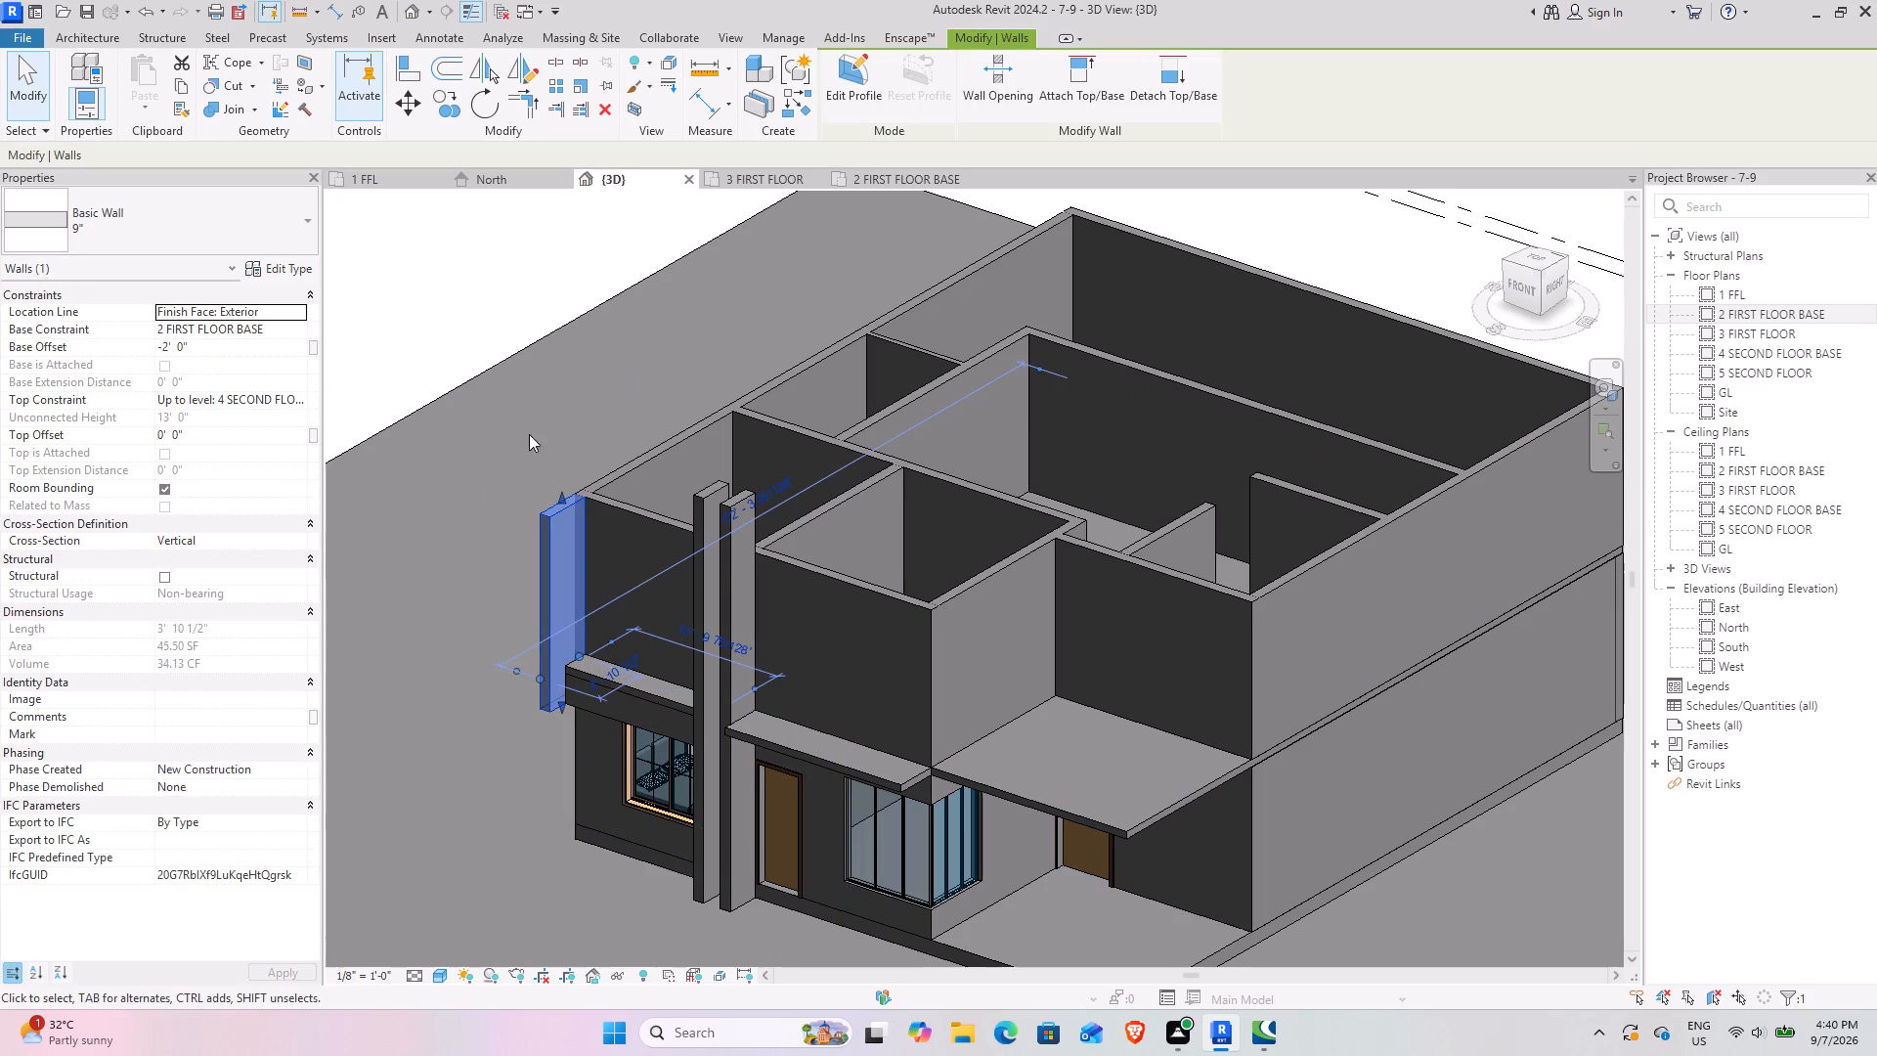
left_click(1522, 283)
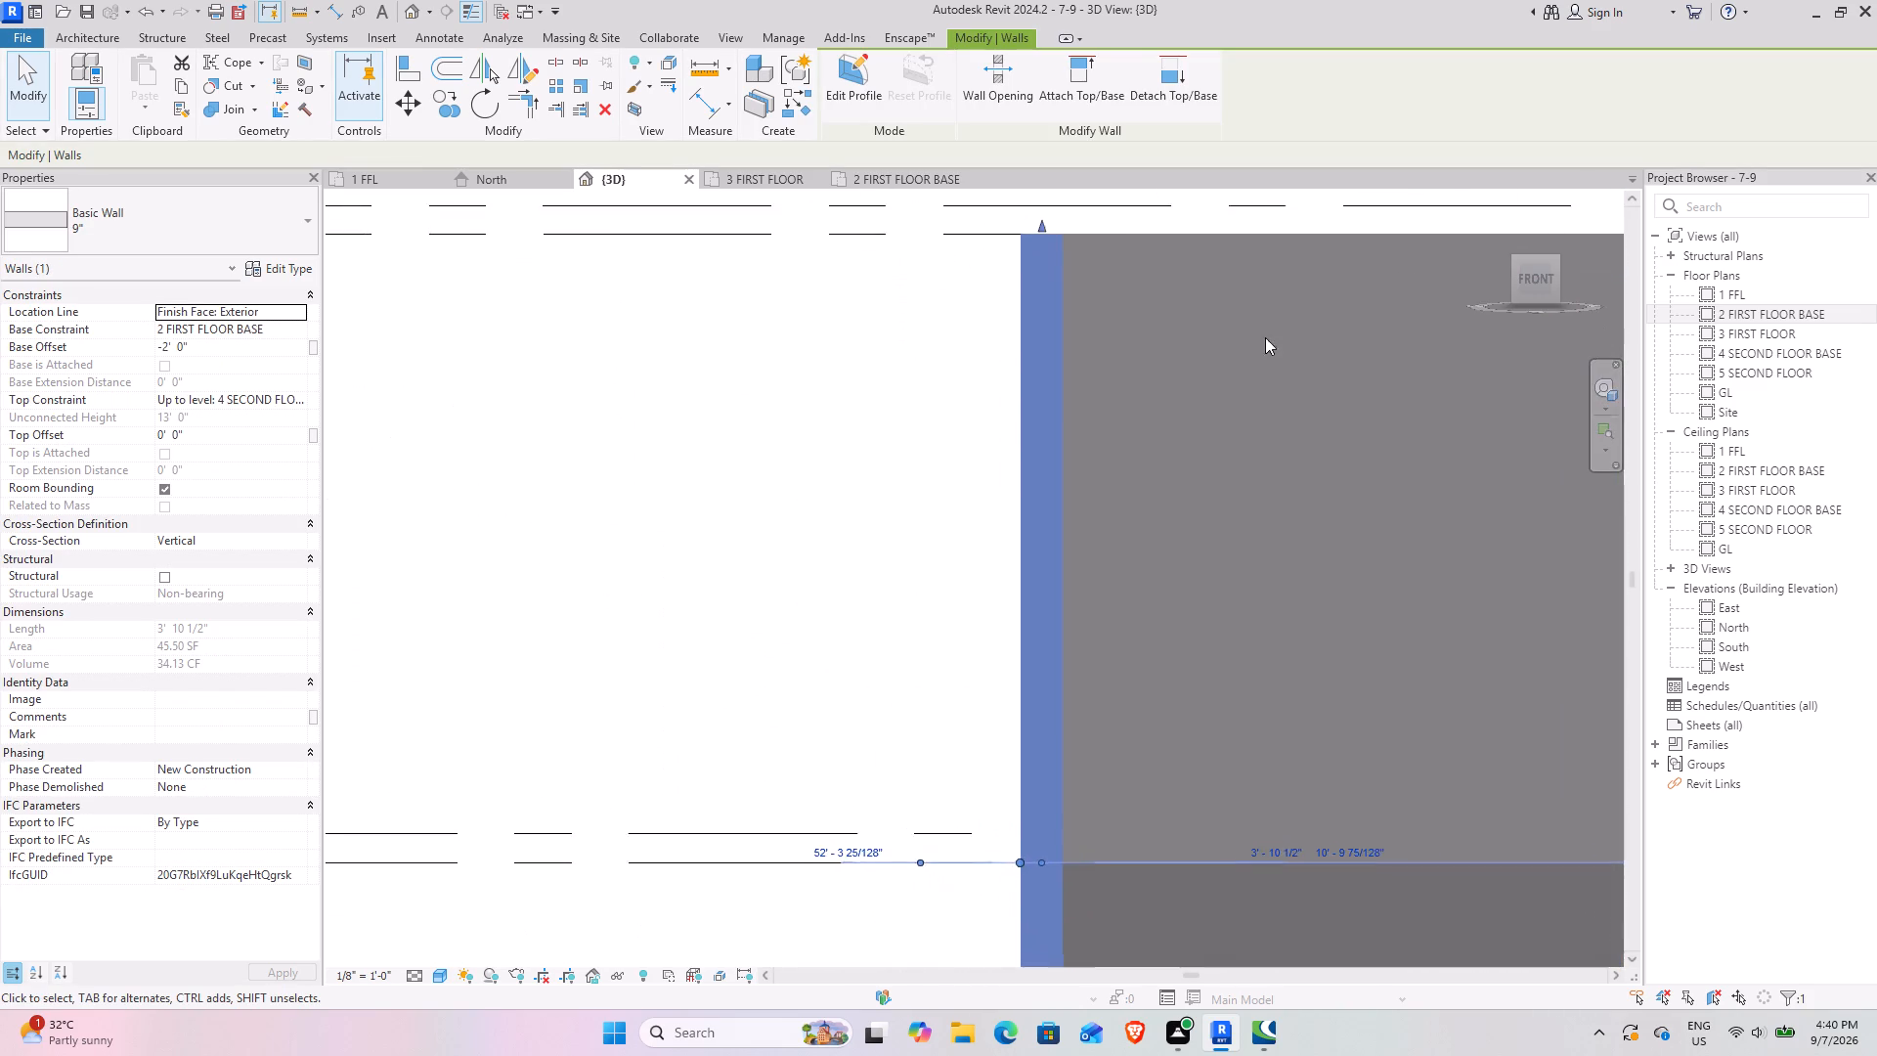
scroll(1050, 352, "down", 2)
middle_click_drag(977, 445, 809, 773)
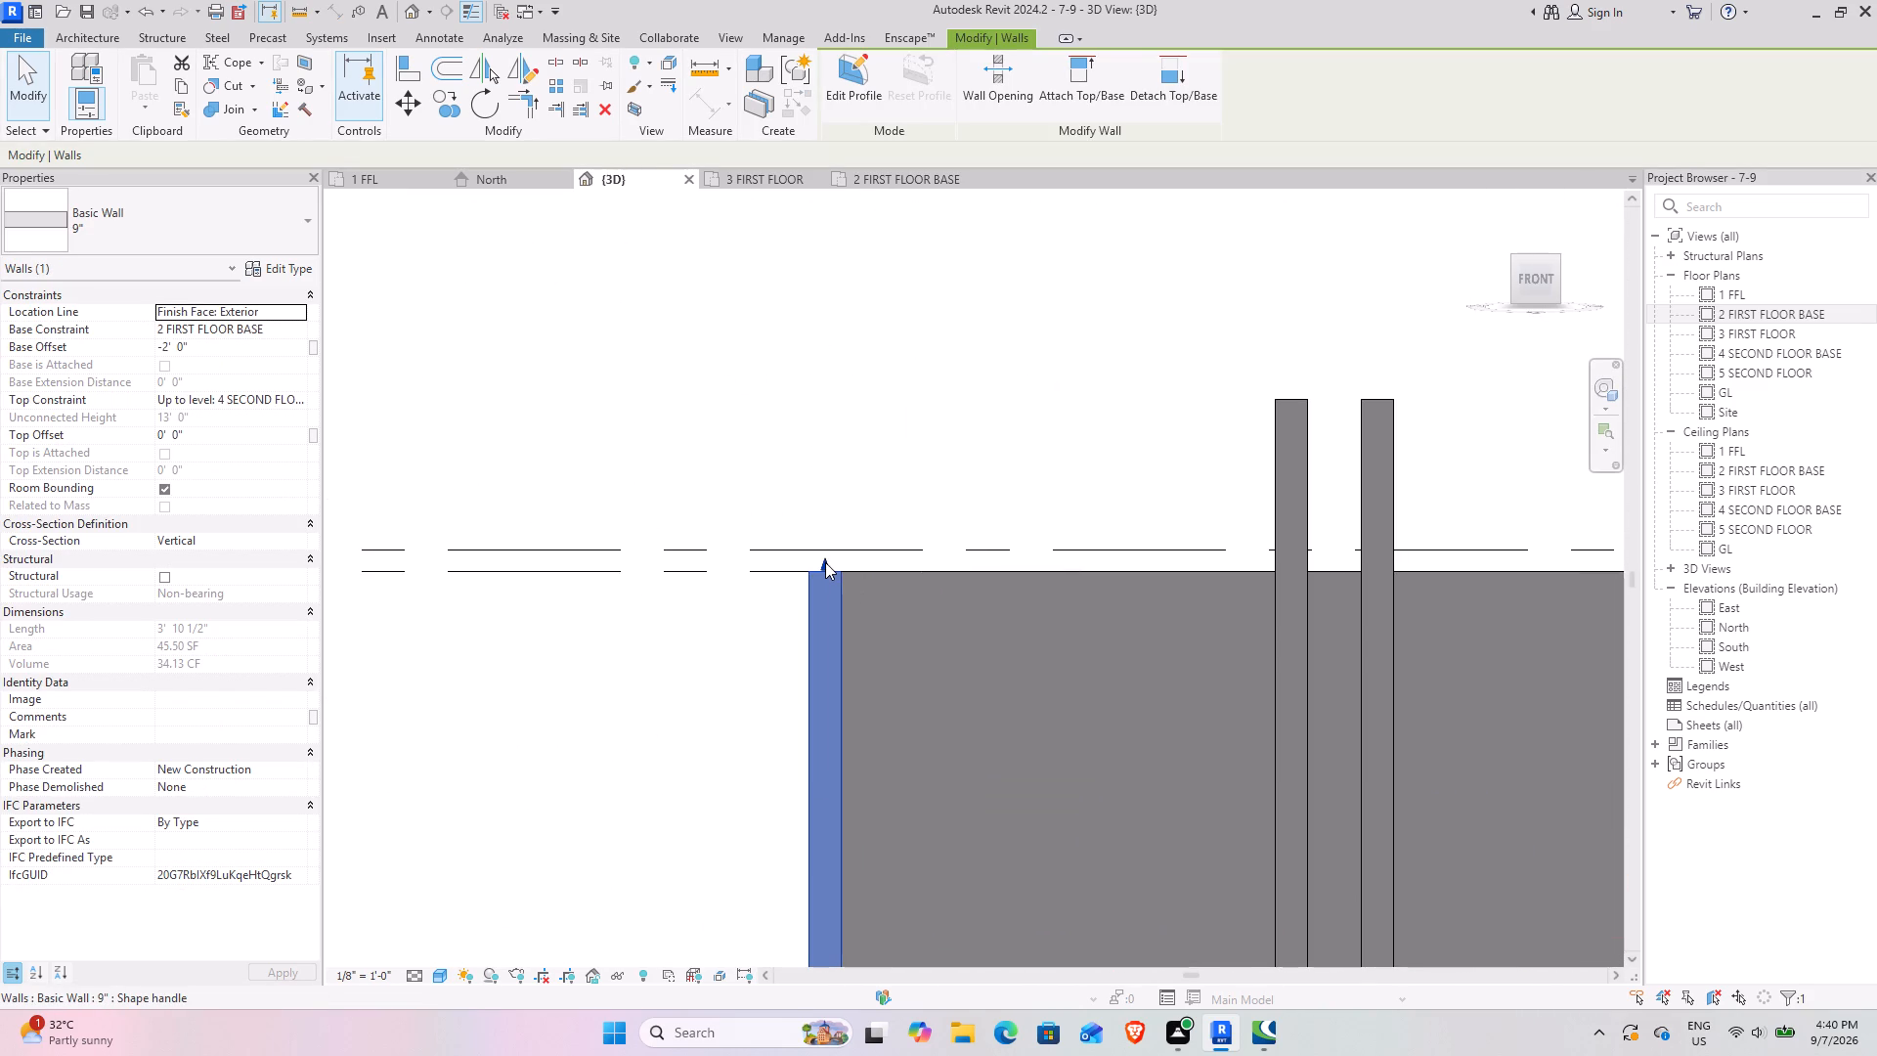
left_click_drag(825, 561, 815, 522)
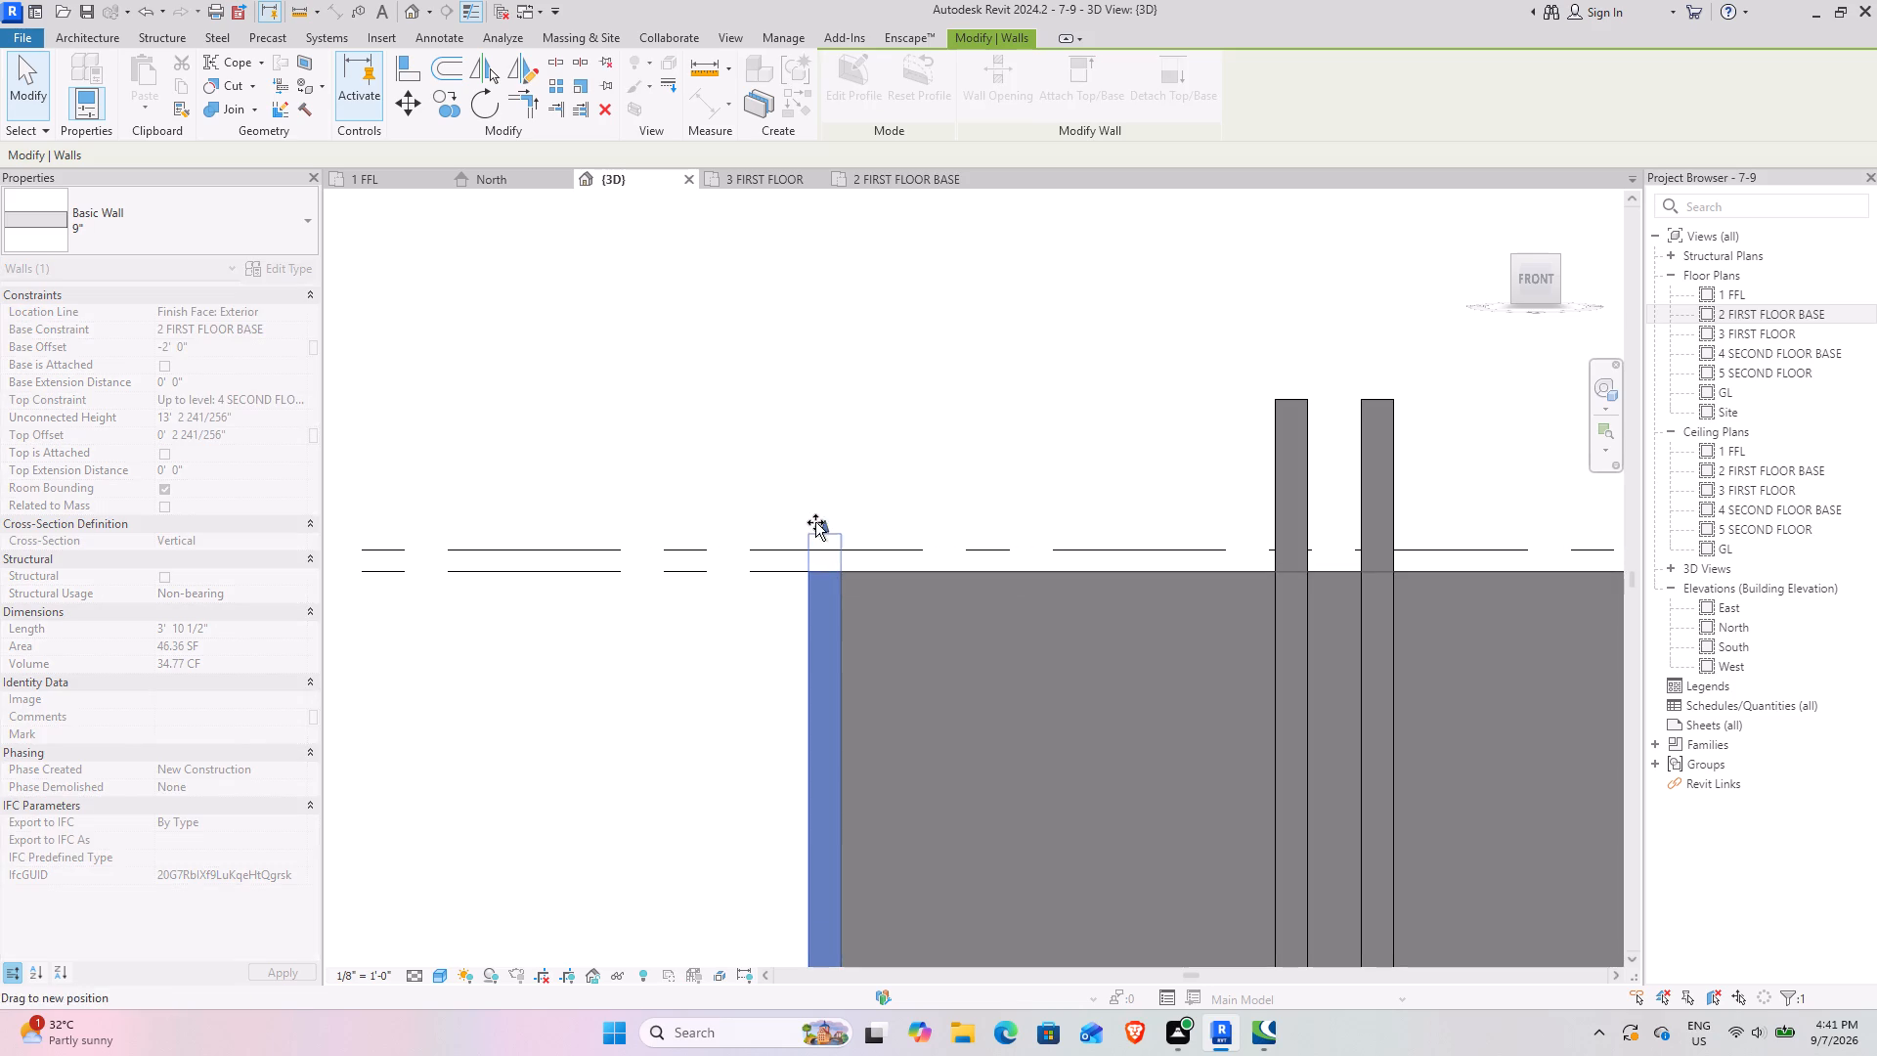
left_click_drag(815, 522, 814, 435)
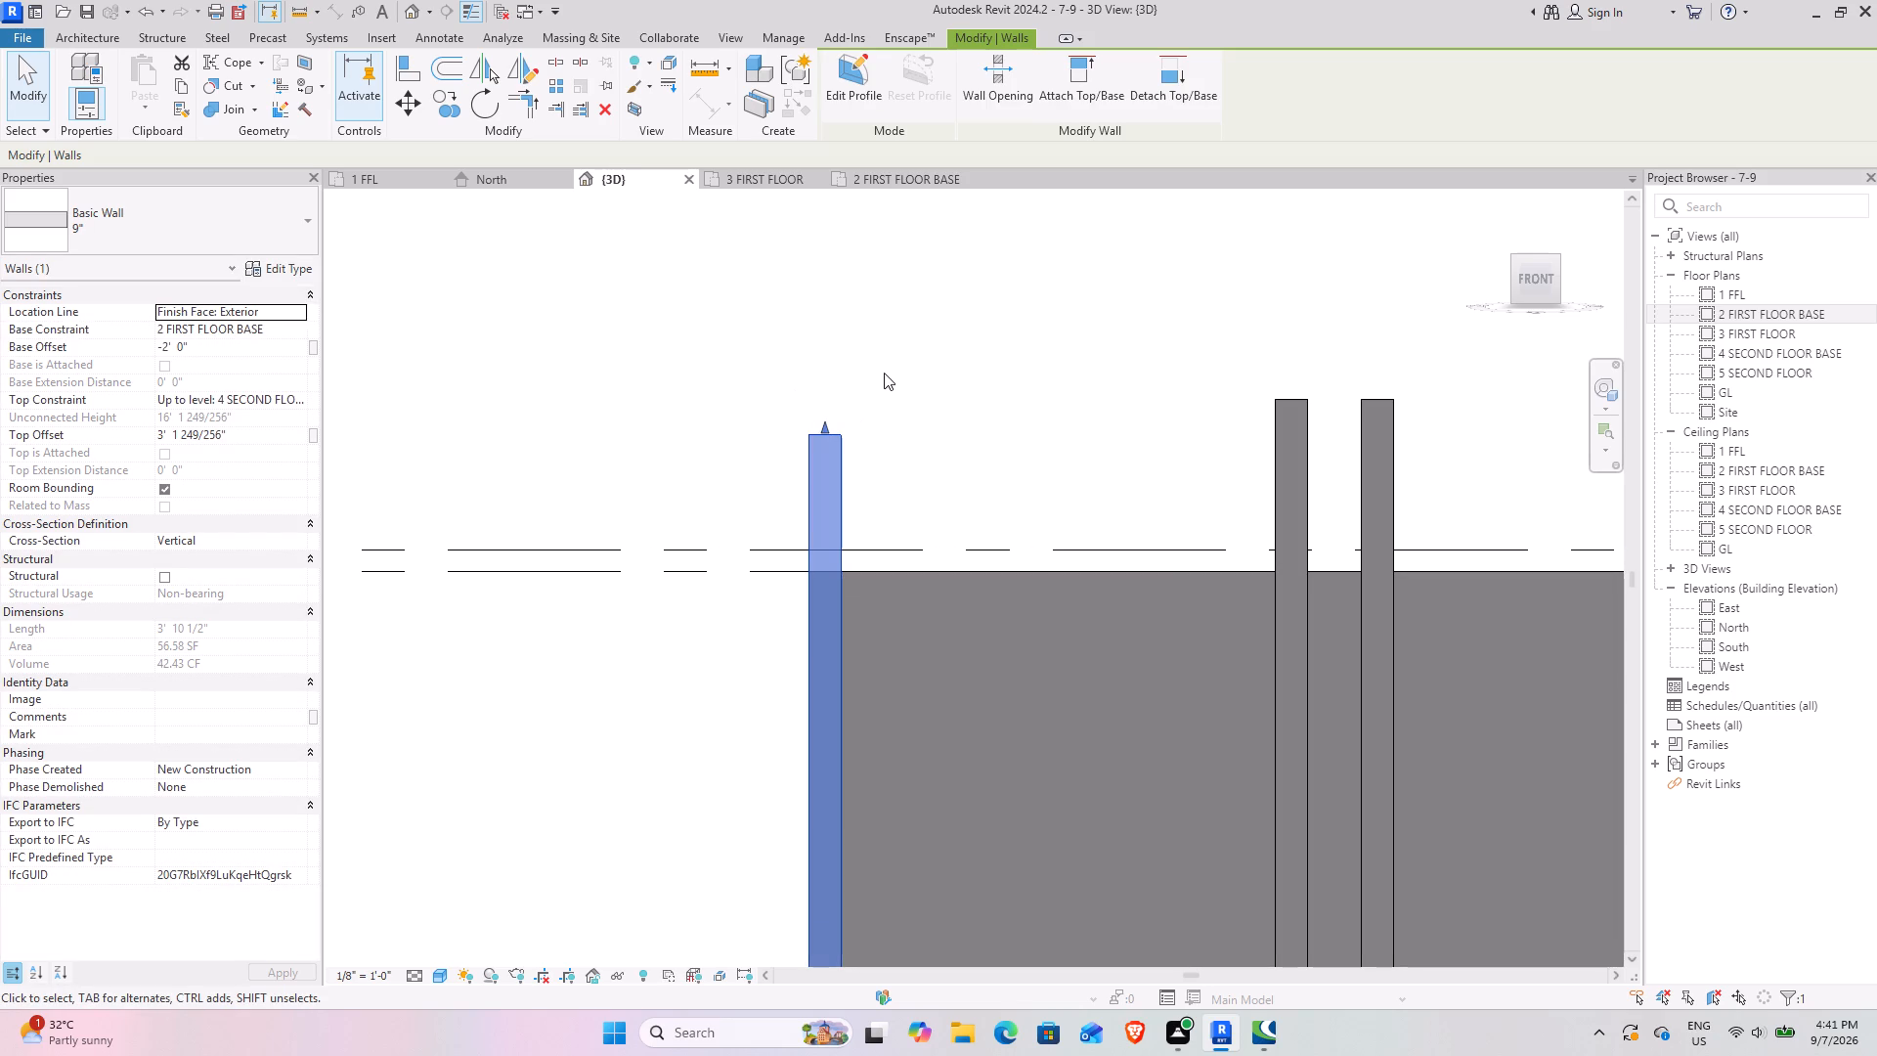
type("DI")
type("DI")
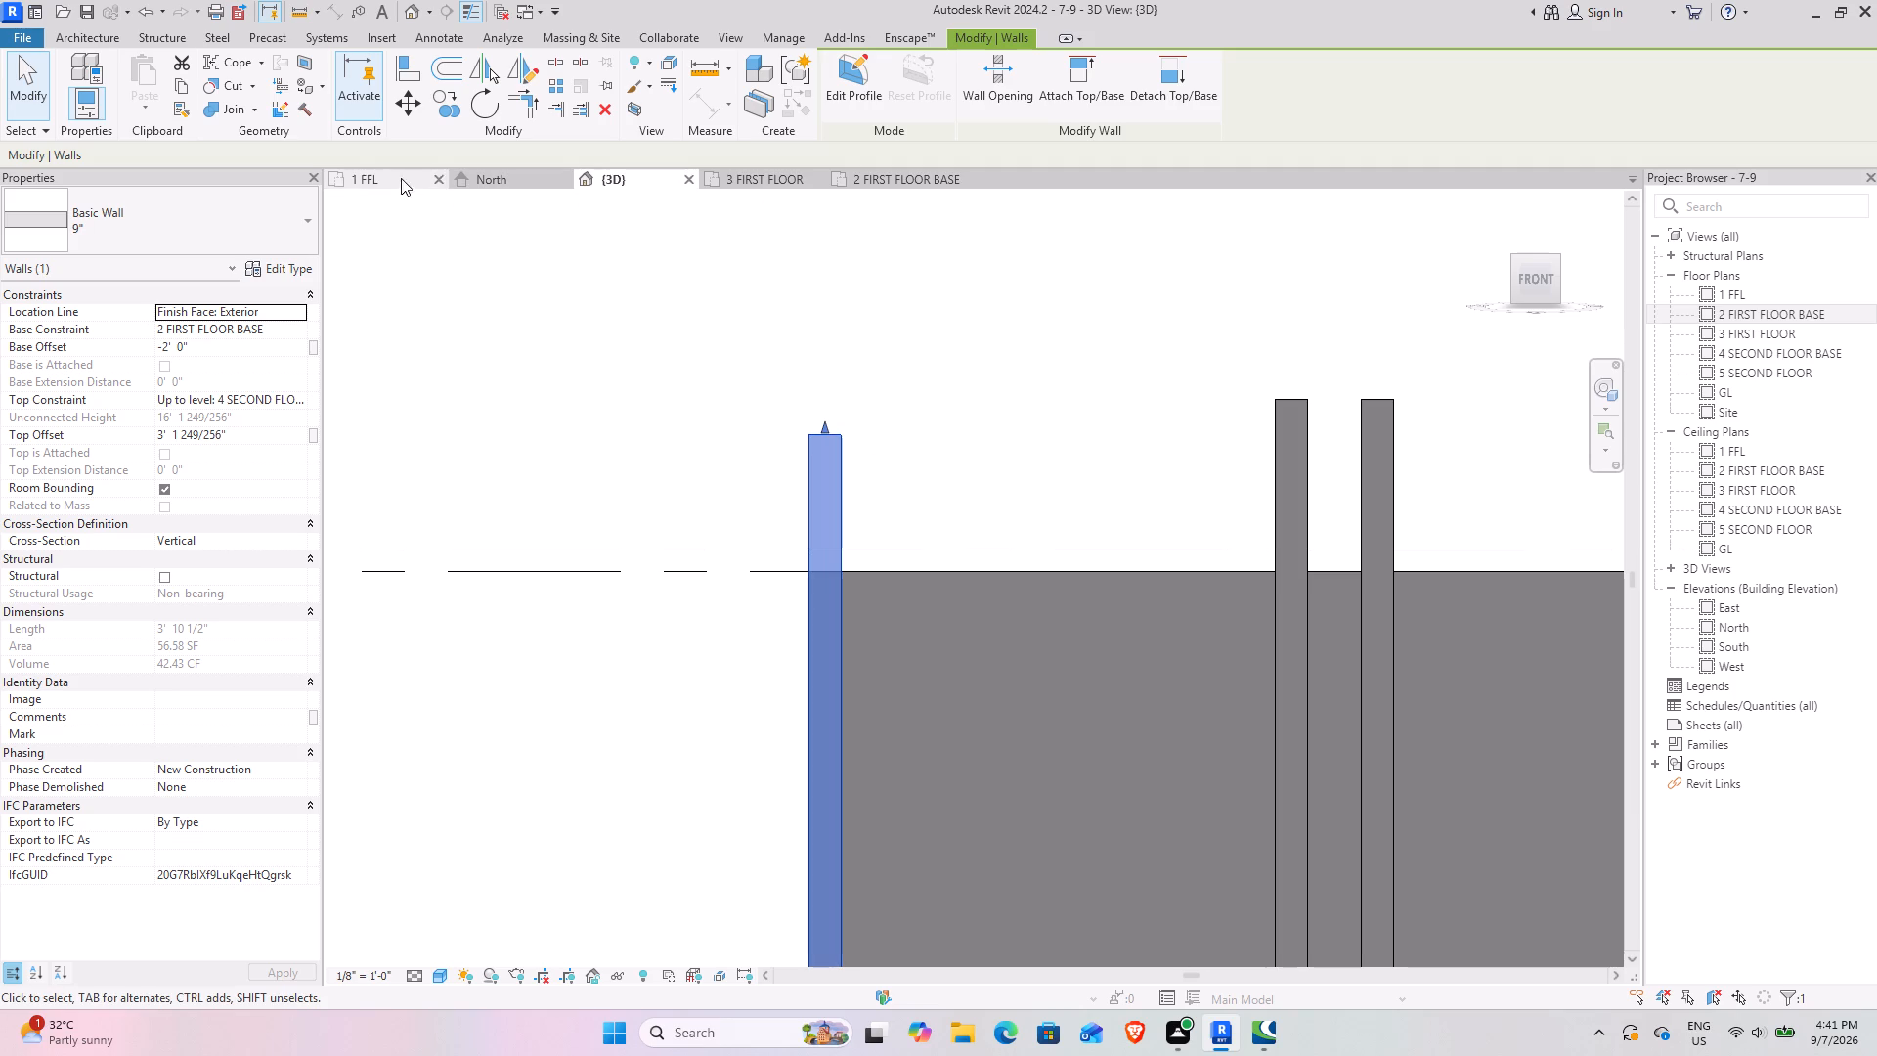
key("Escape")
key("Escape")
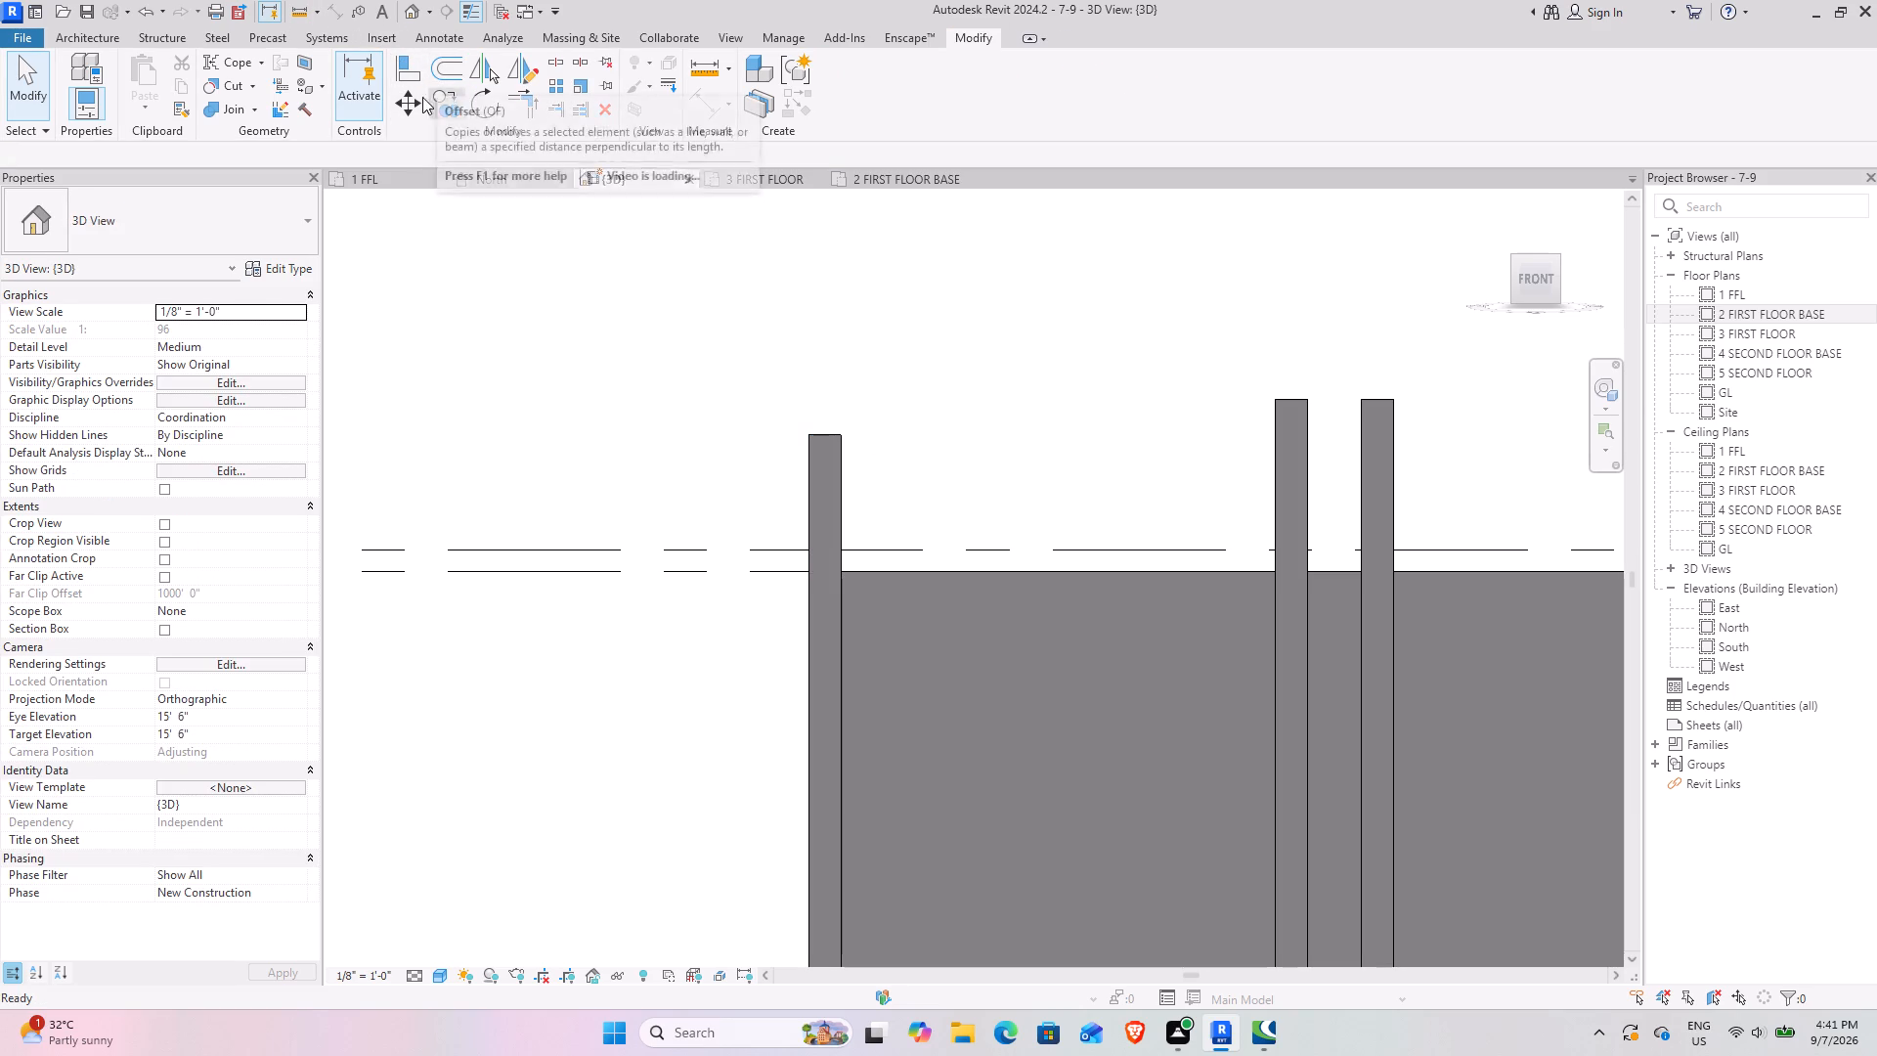
In the North elevation, place an aligned dimension from the main wall's top at 4 SECOND FLOOR BASE to the west projecting wall's top.
left_click(490, 180)
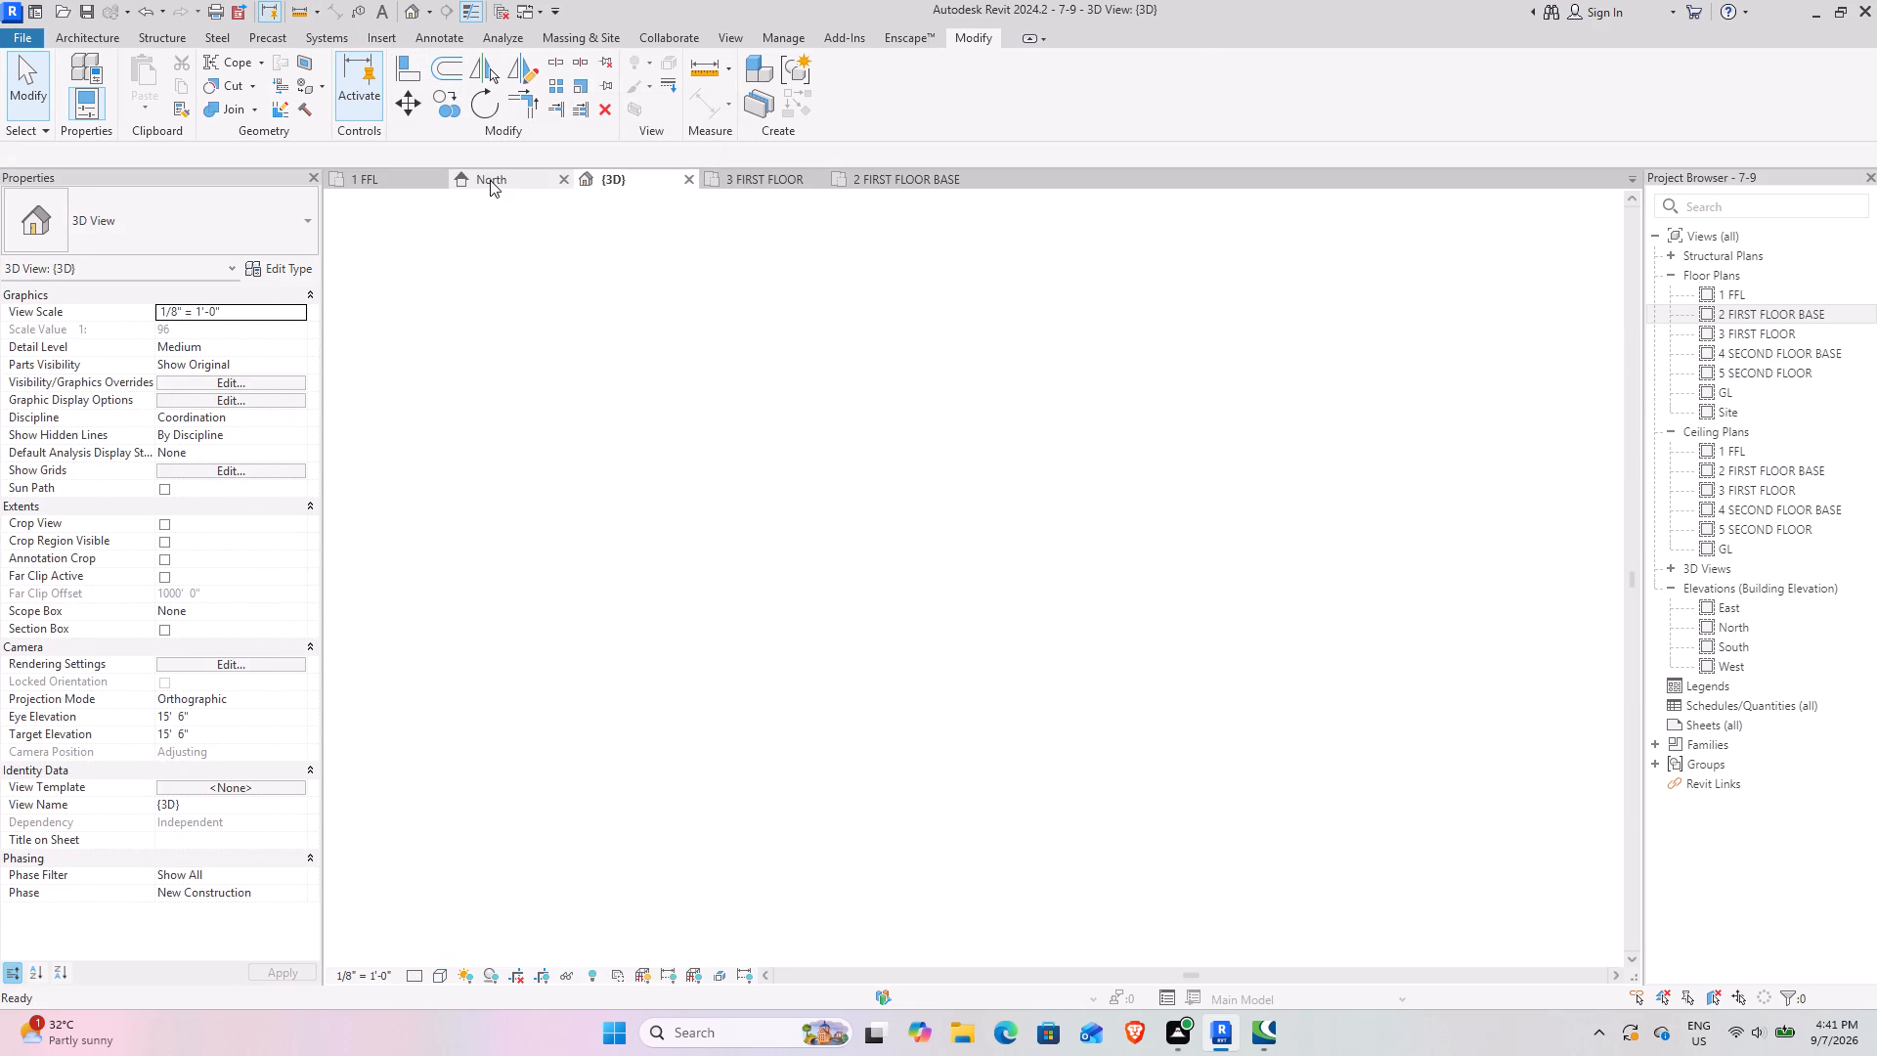
scroll(1013, 336, "down", 4)
middle_click_drag(1143, 335, 738, 444)
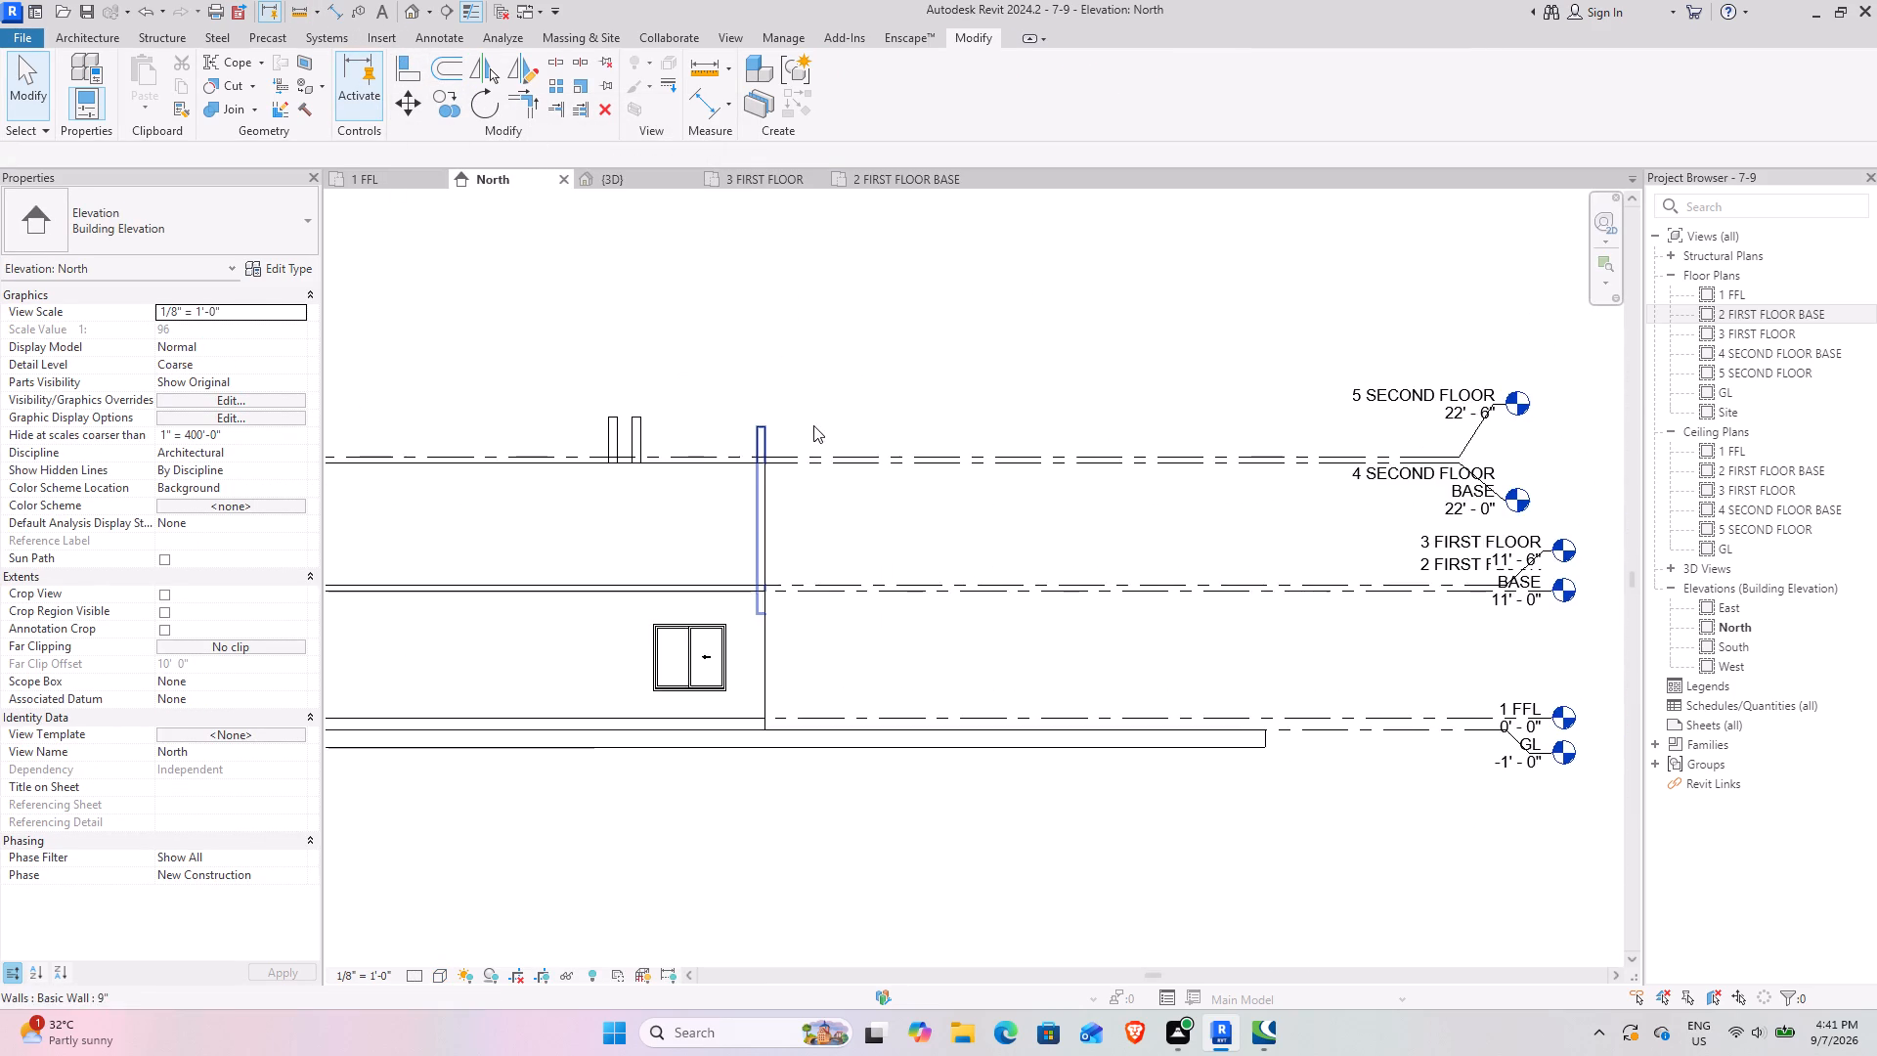
scroll(810, 421, "up", 9)
left_click(718, 441)
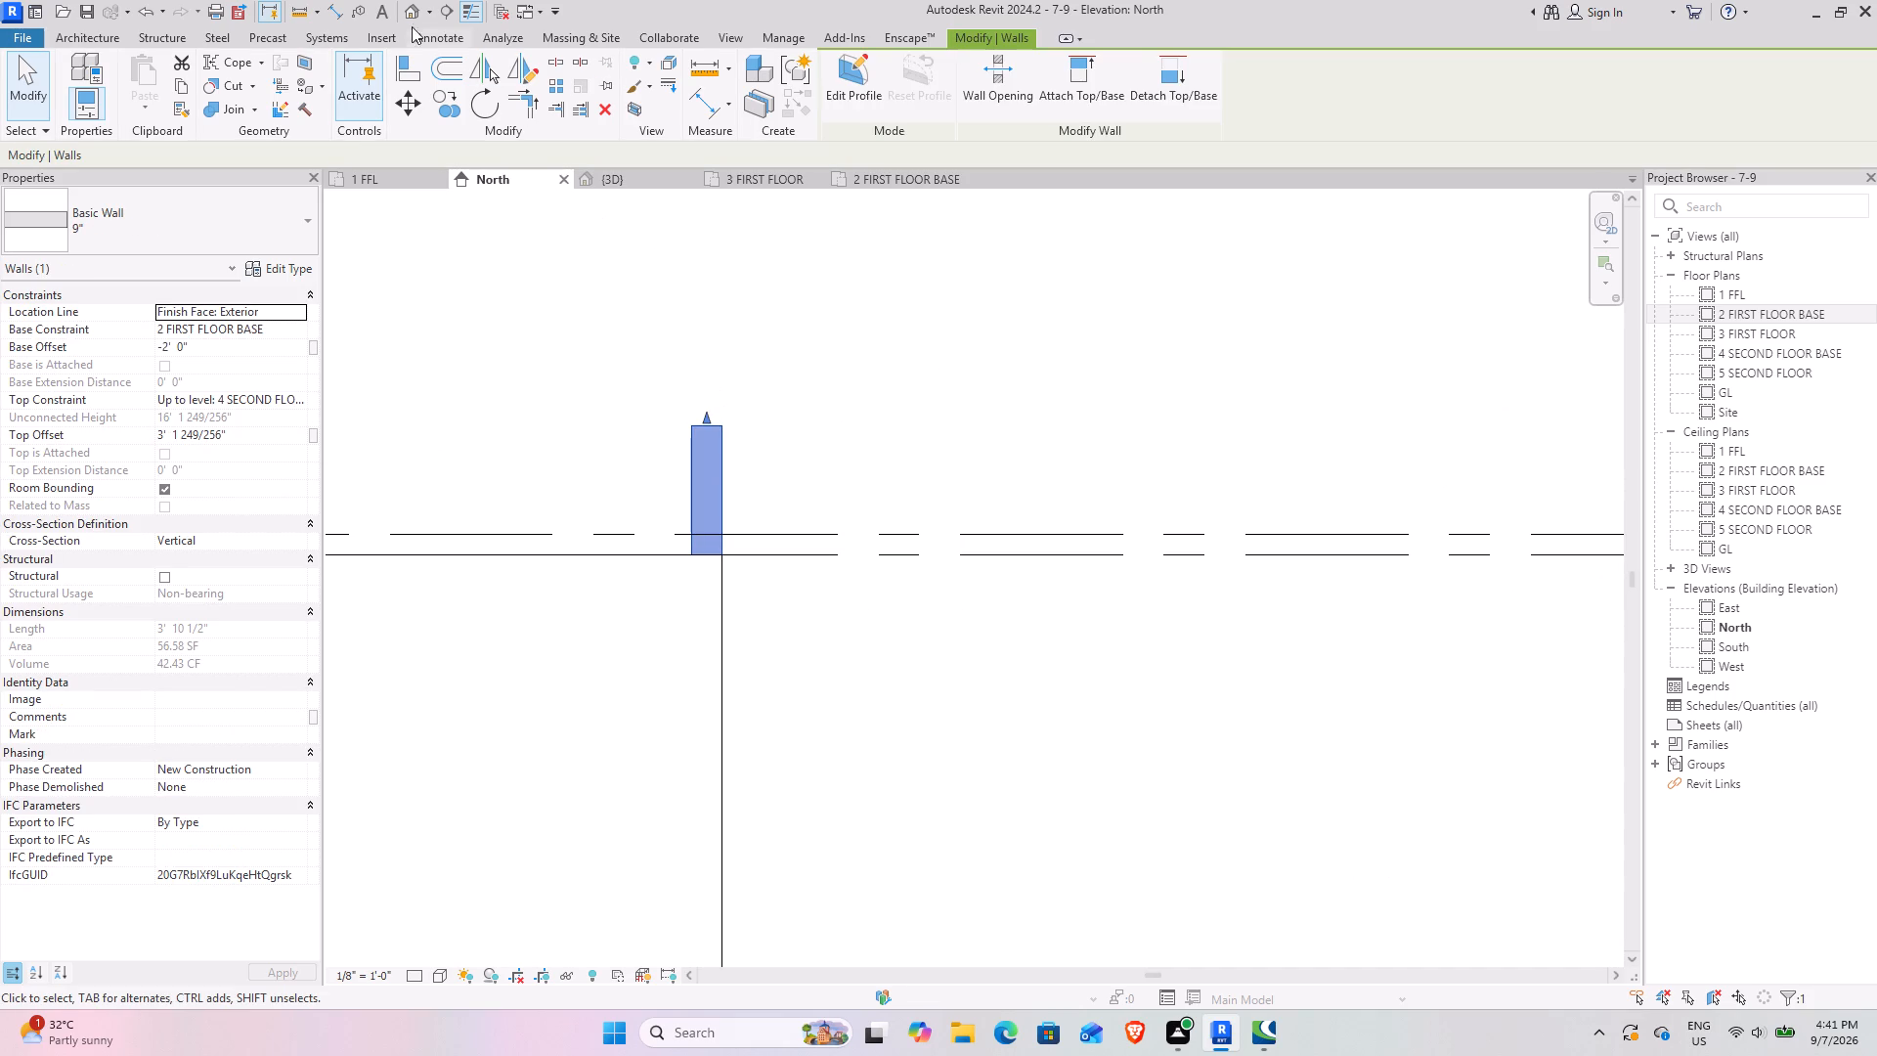
left_click(342, 3)
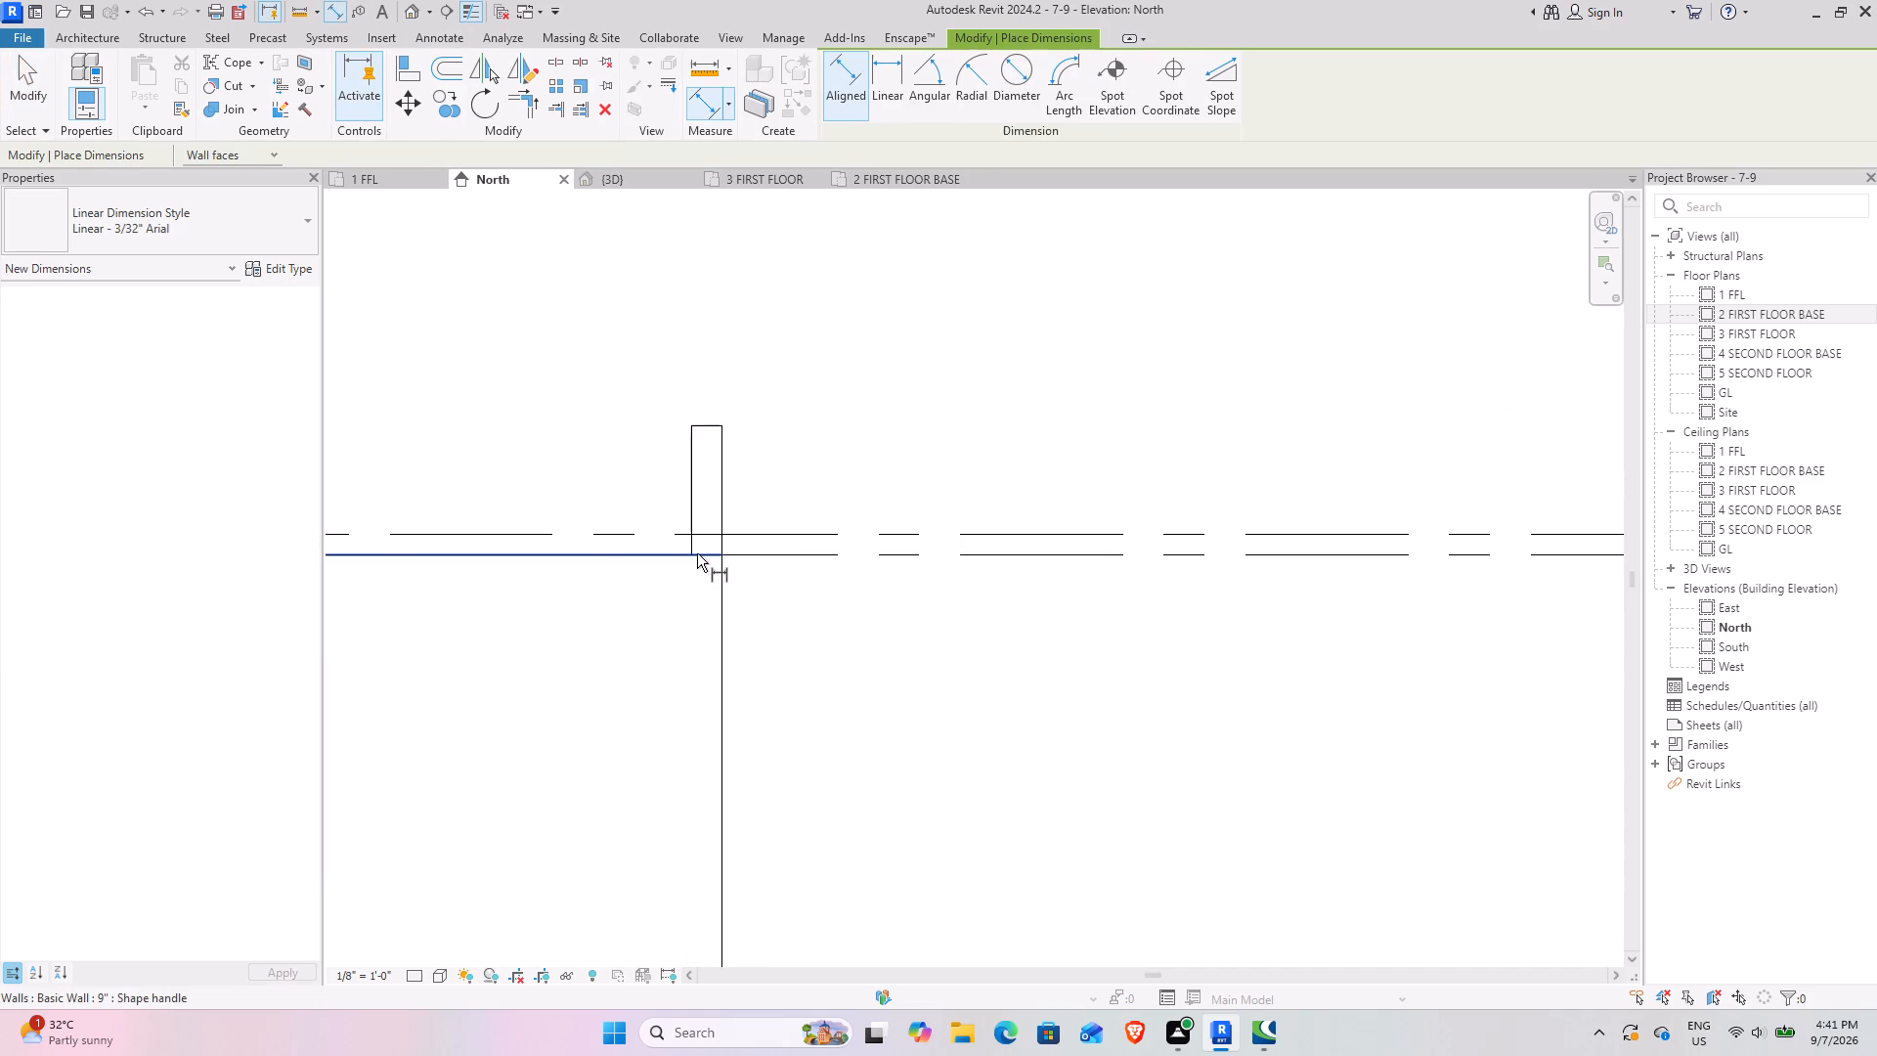
left_click(697, 553)
left_click(696, 428)
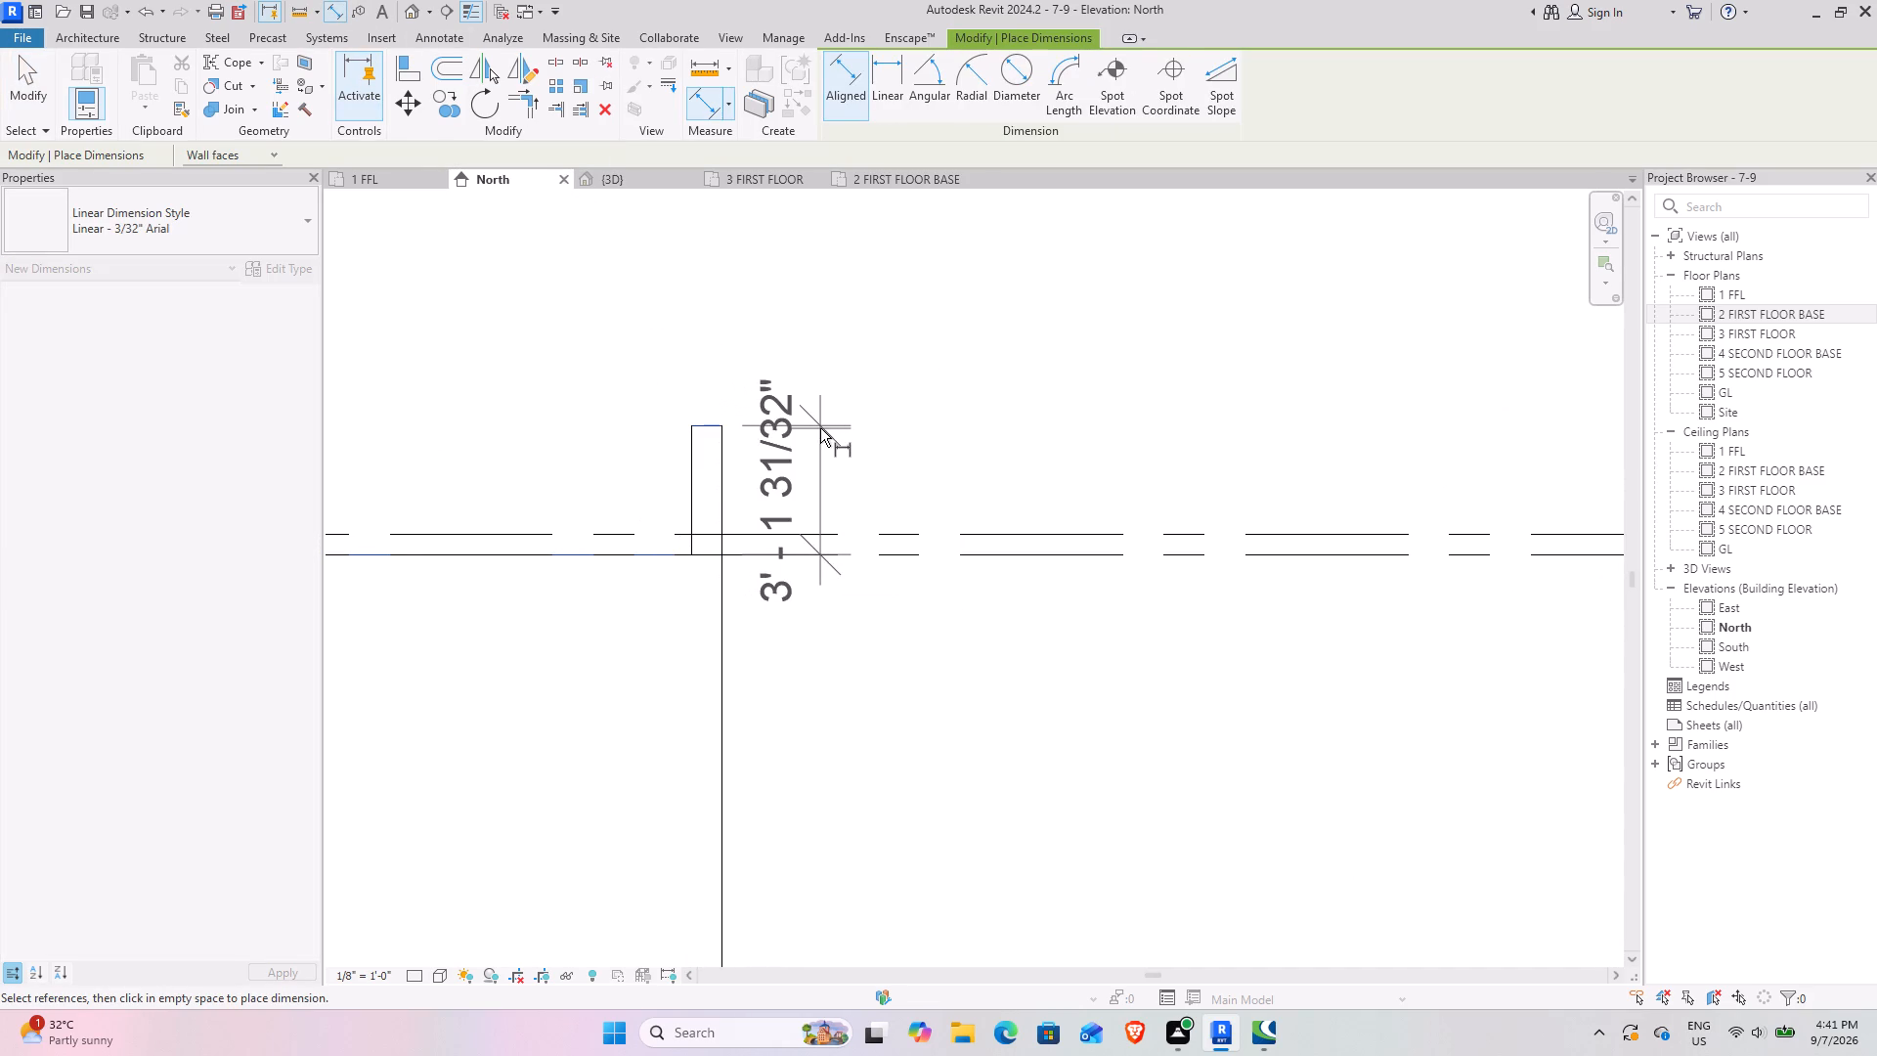
left_click(820, 428)
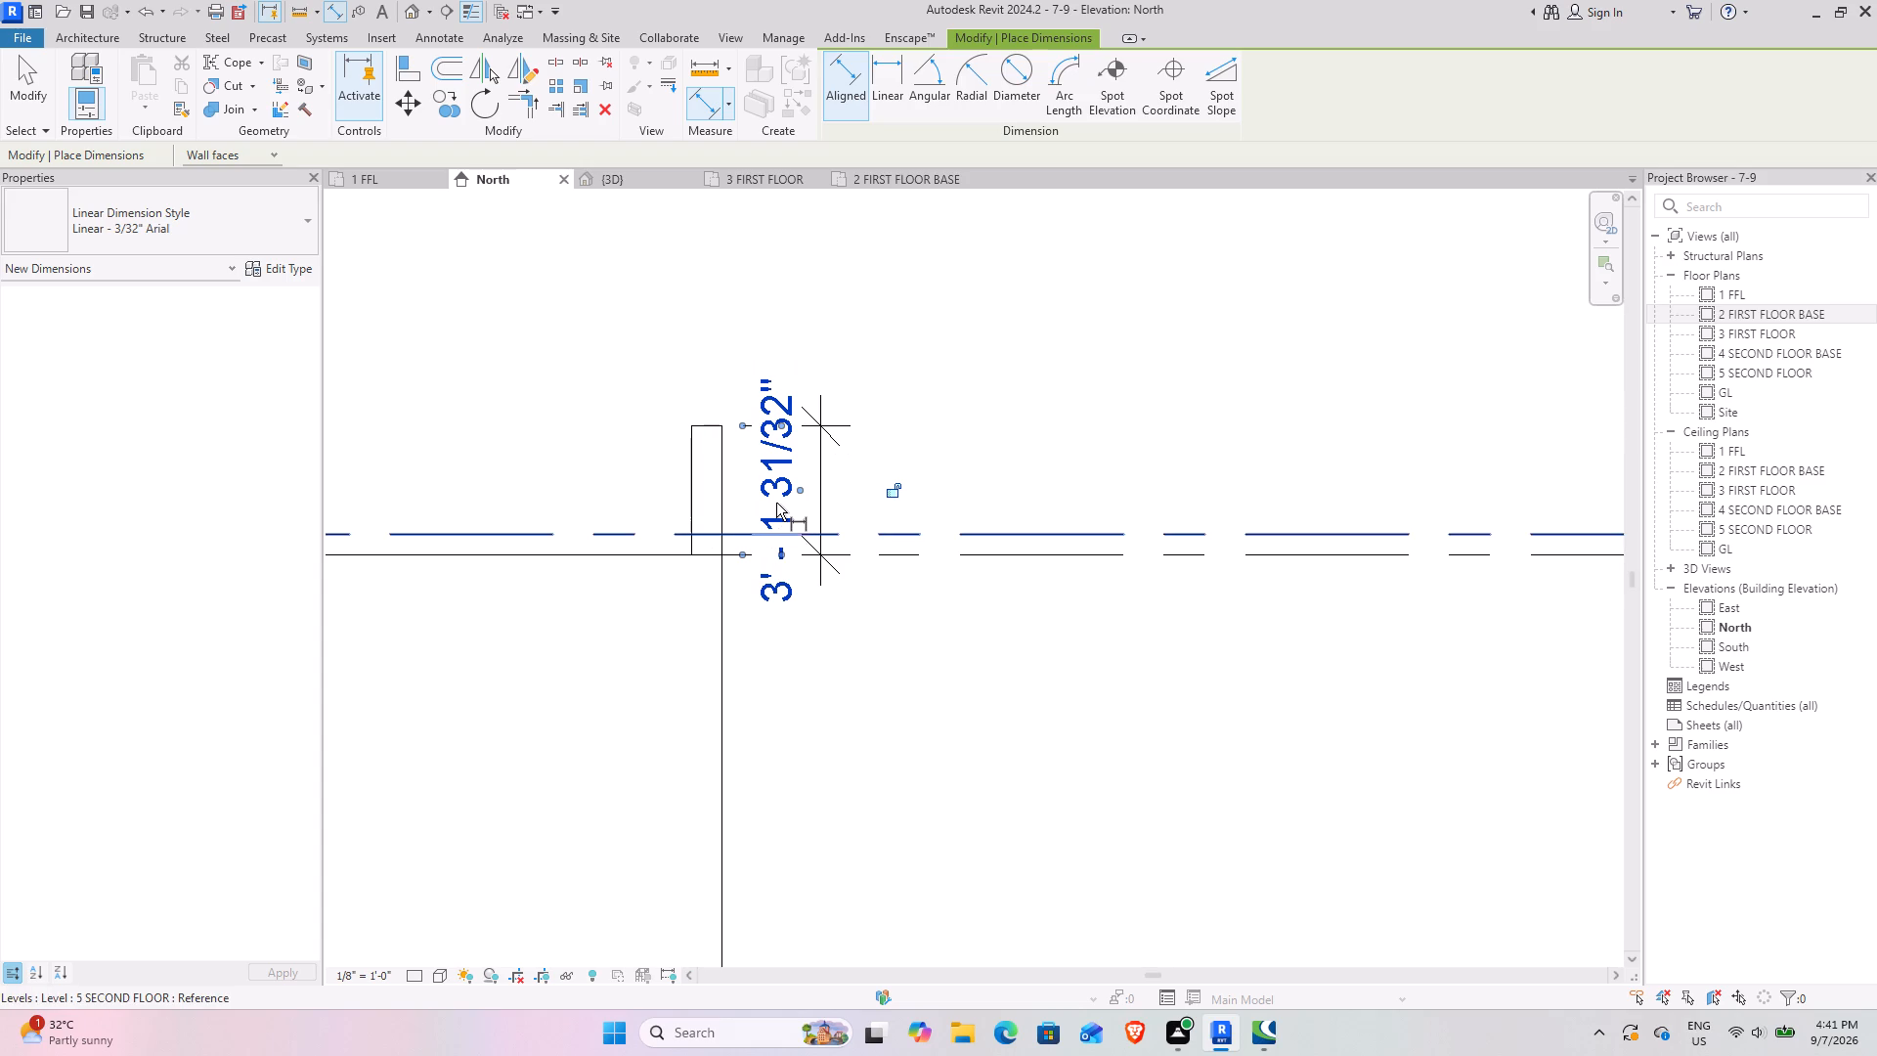
key("Escape")
left_click(776, 503)
key("Escape")
key("Escape")
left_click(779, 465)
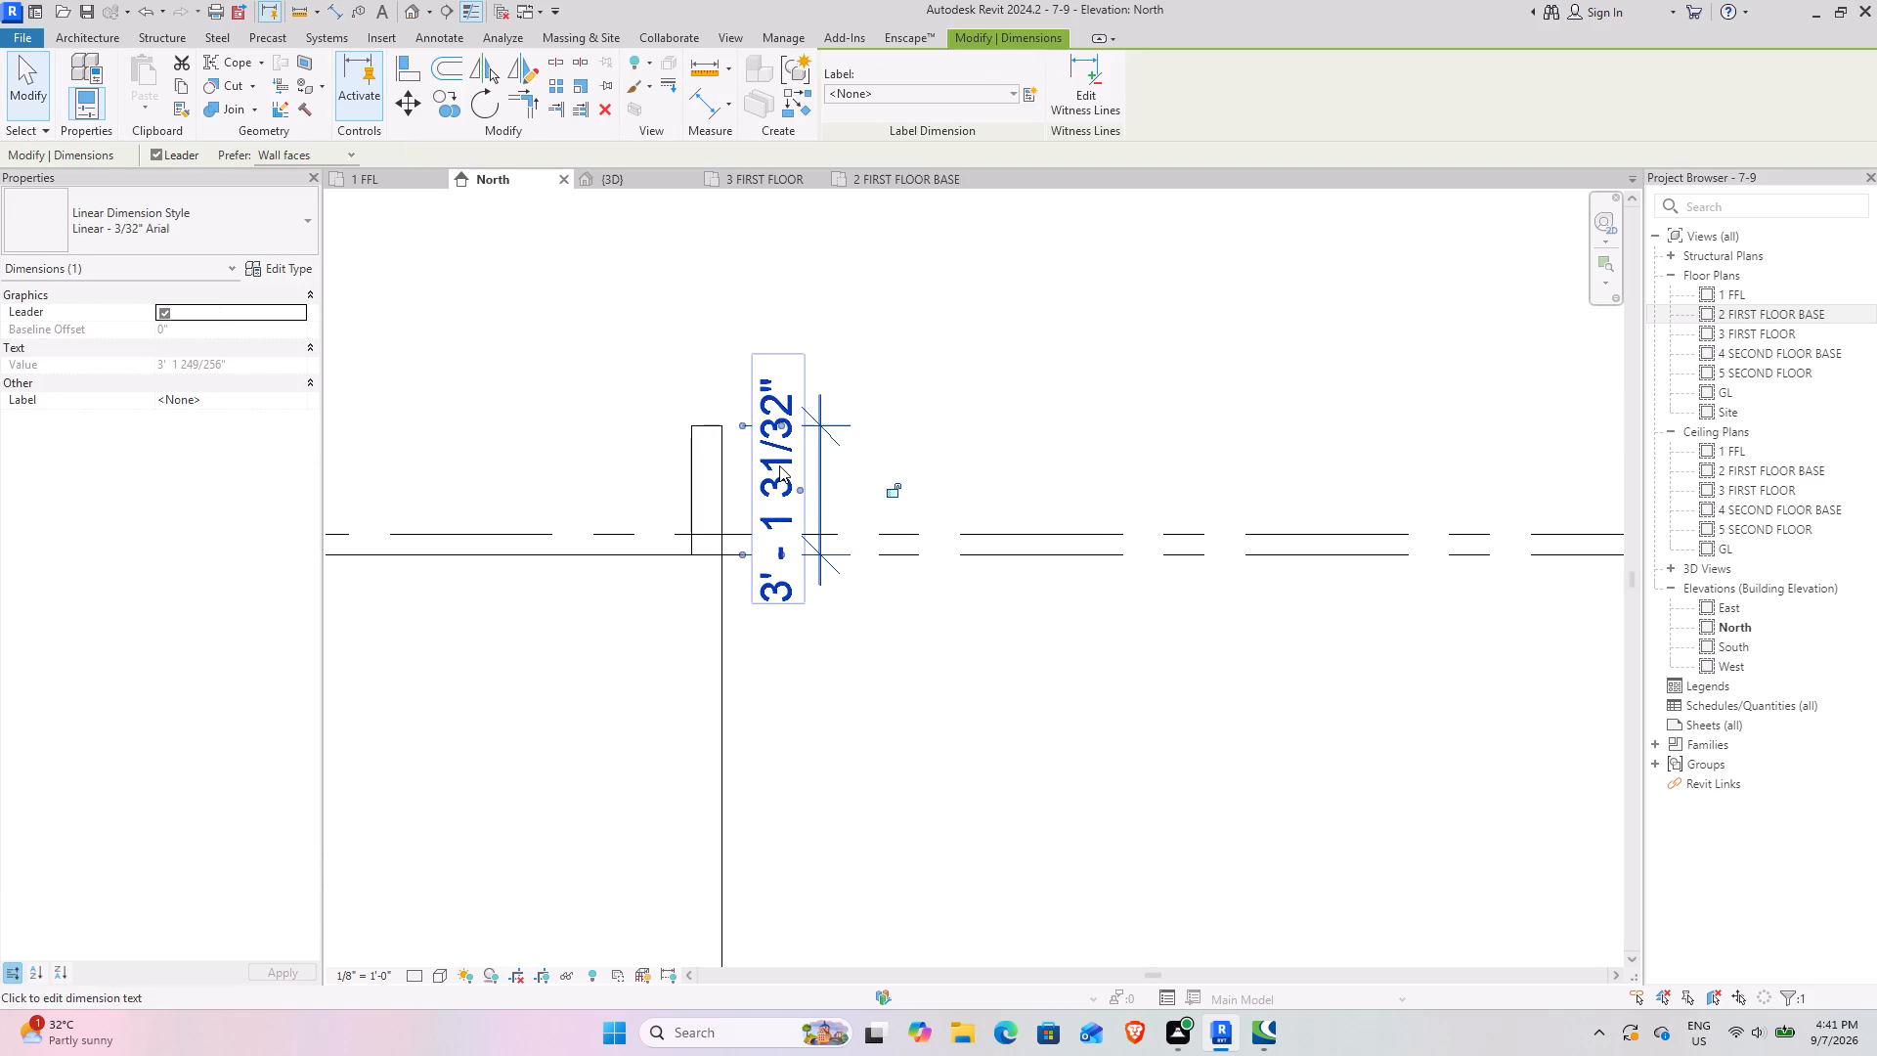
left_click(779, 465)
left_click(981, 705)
Stretch the west projecting wall's top upward to a top offset of about 4' 3 1/4" above 4 SECOND FLOOR BASE.
left_click(697, 447)
left_click_drag(702, 415, 705, 403)
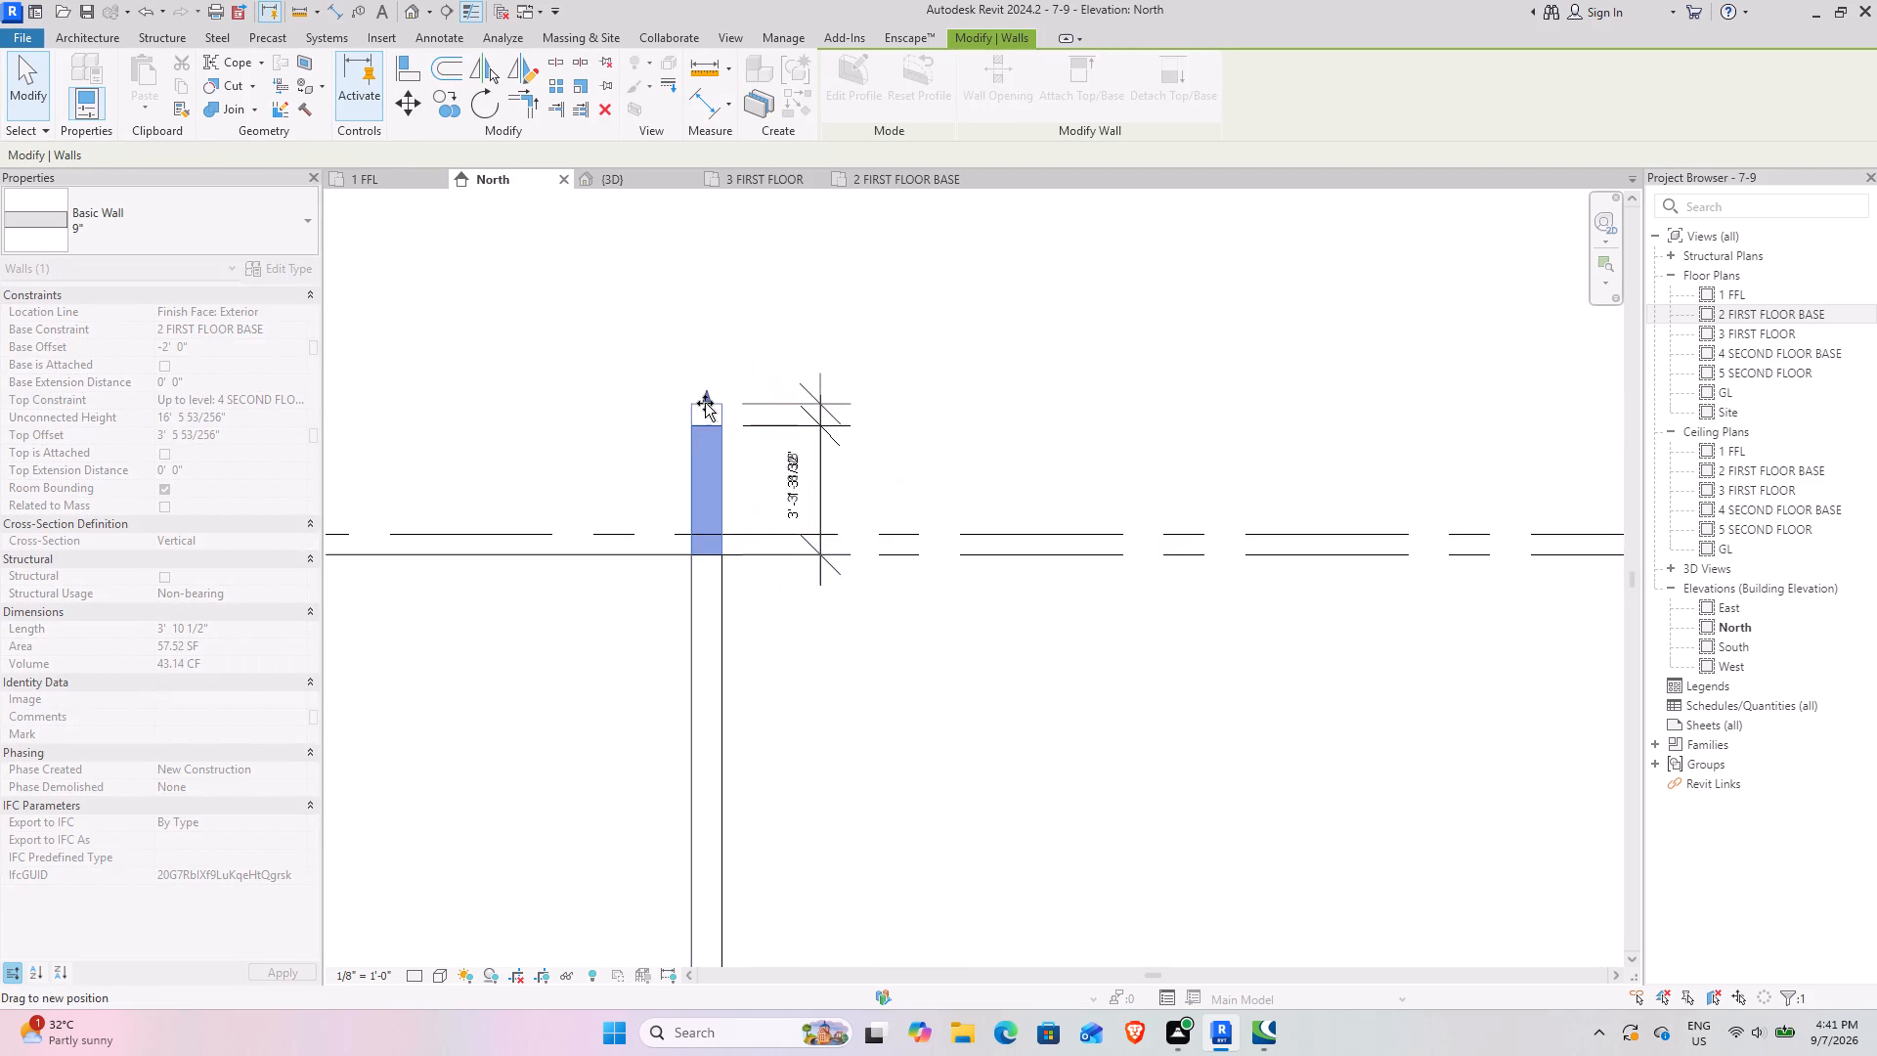
left_click_drag(705, 403, 720, 330)
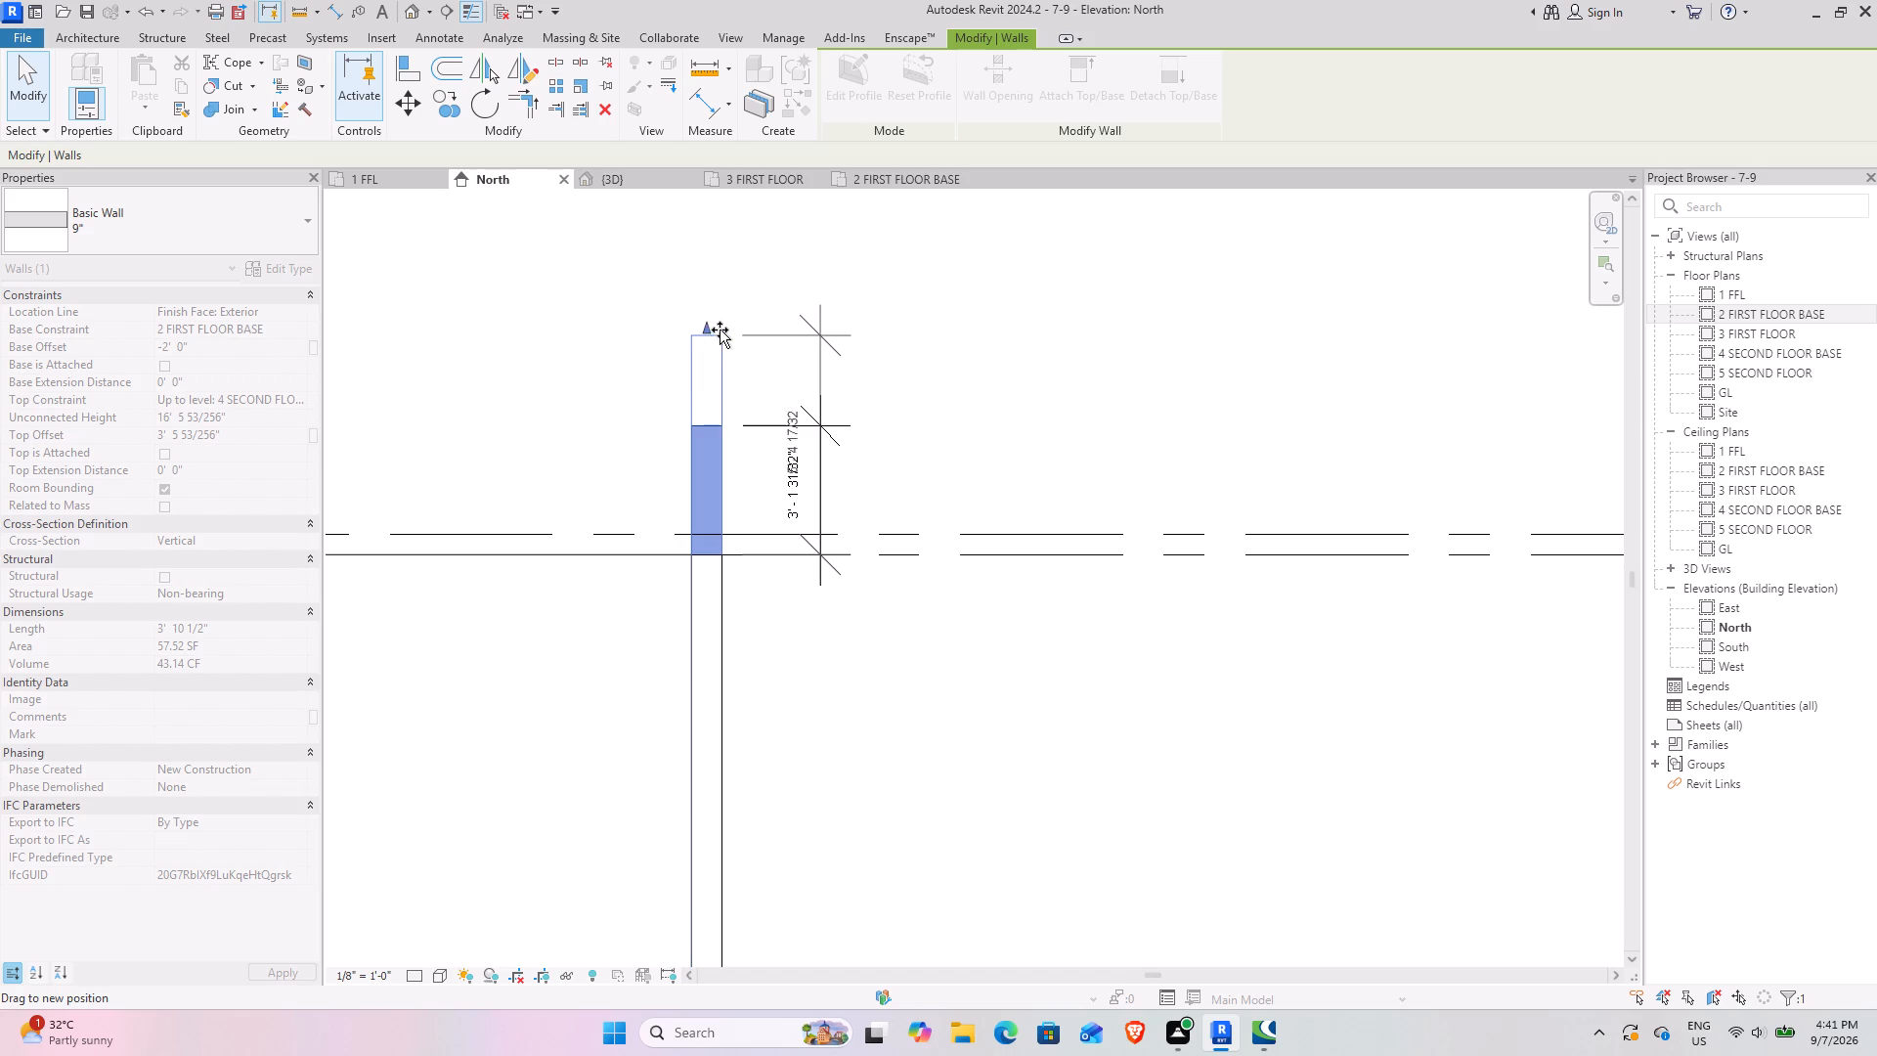
left_click_drag(720, 330, 722, 296)
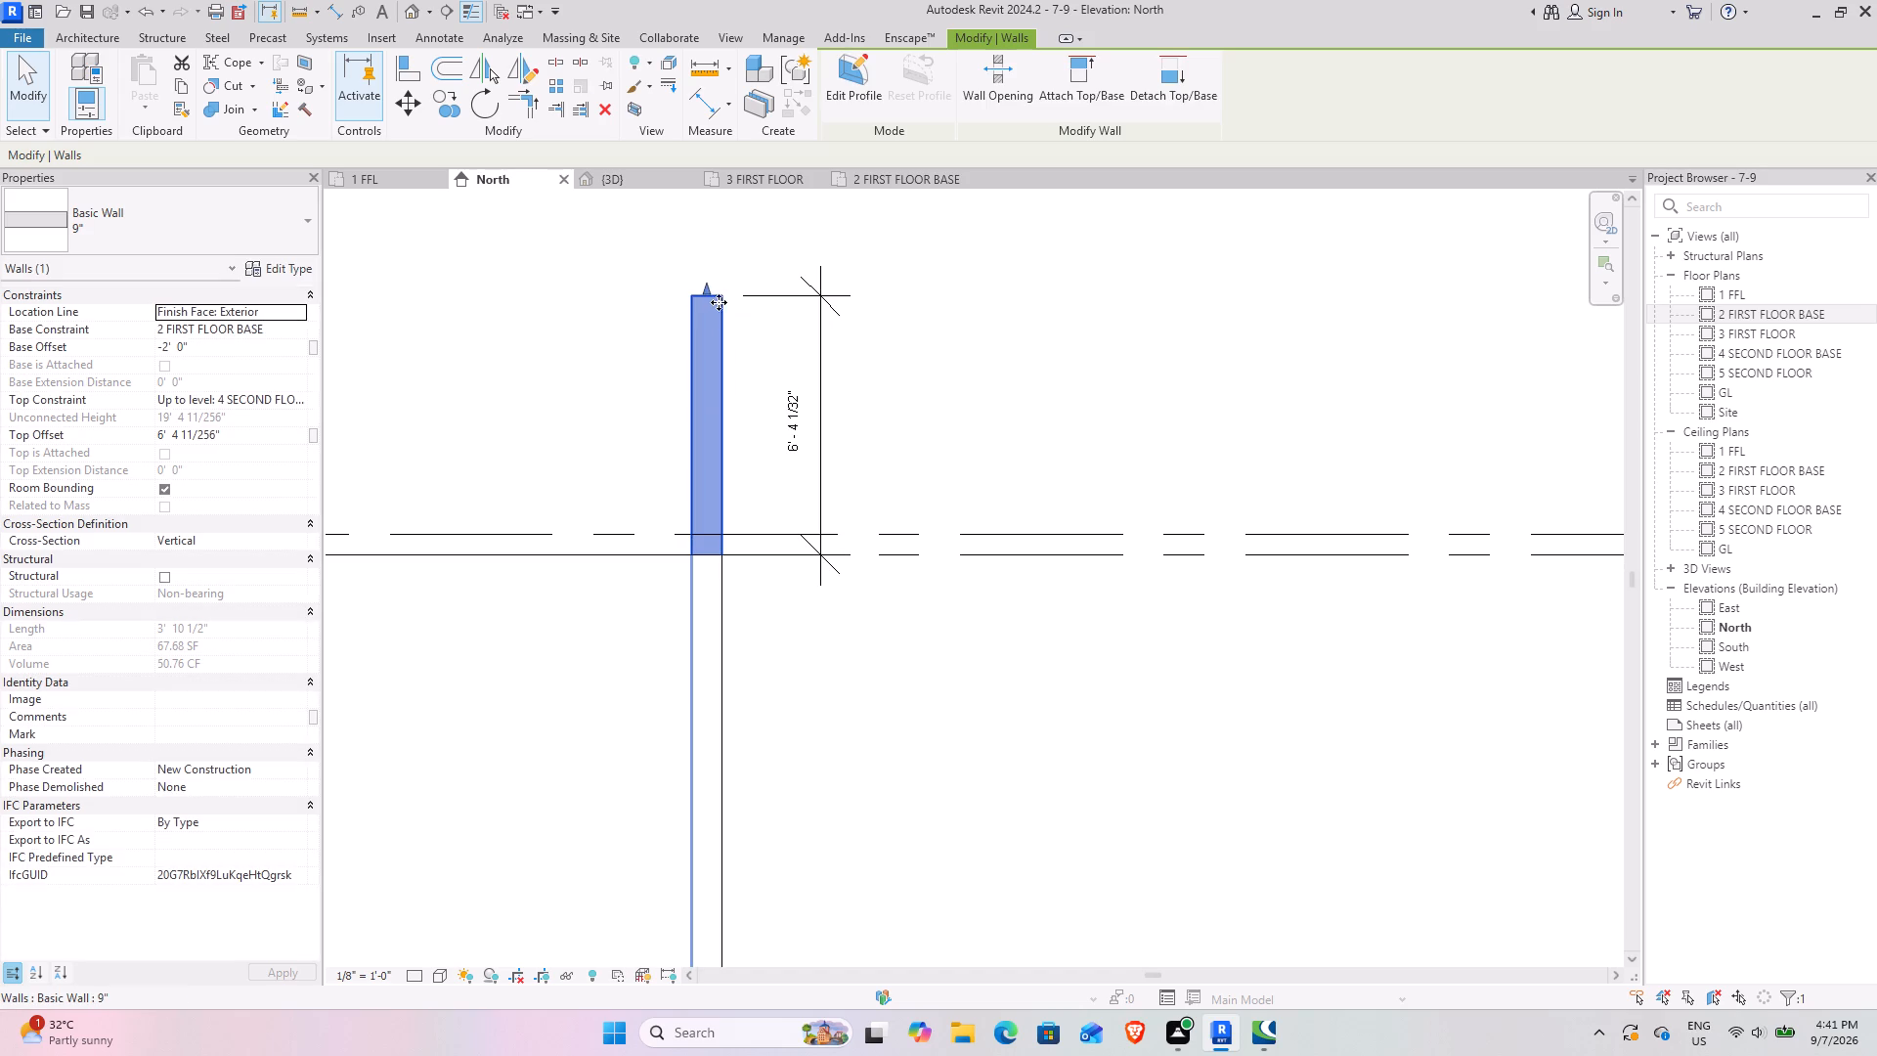
left_click_drag(713, 290, 706, 319)
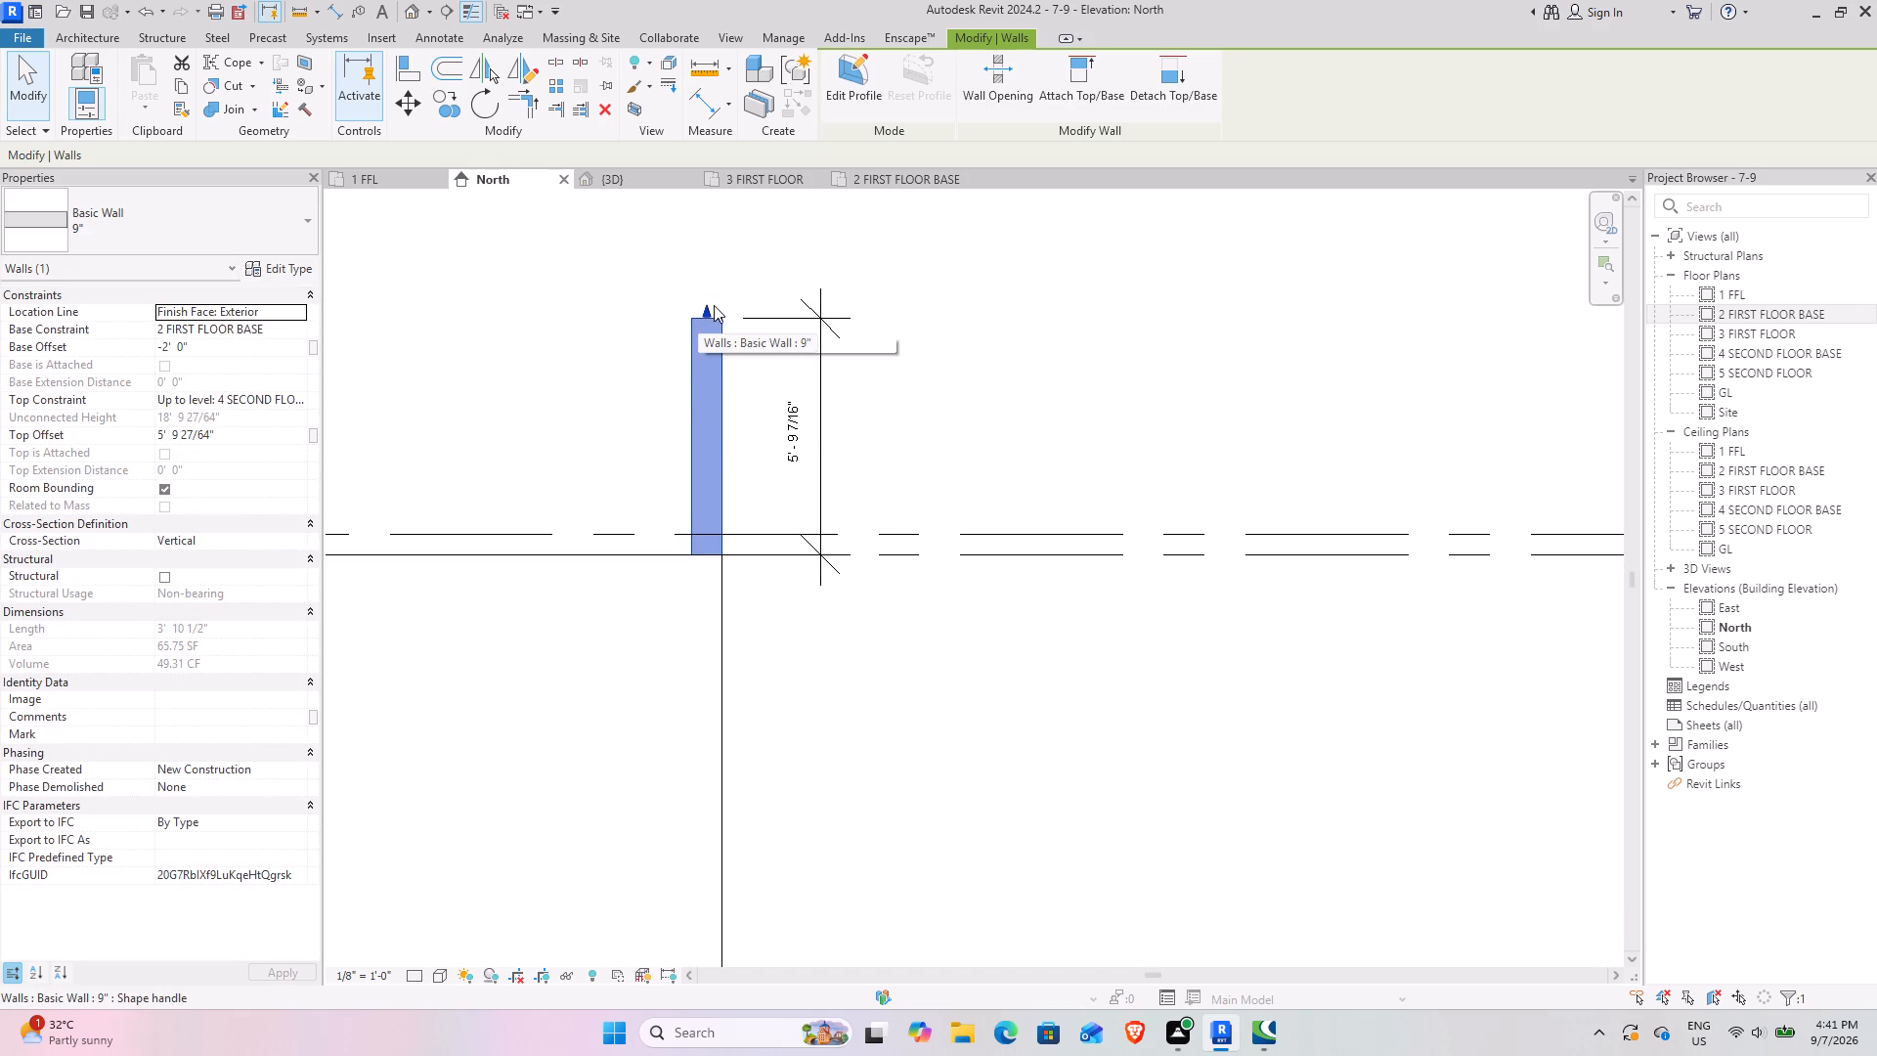
left_click_drag(705, 313, 698, 348)
left_click_drag(707, 343, 703, 365)
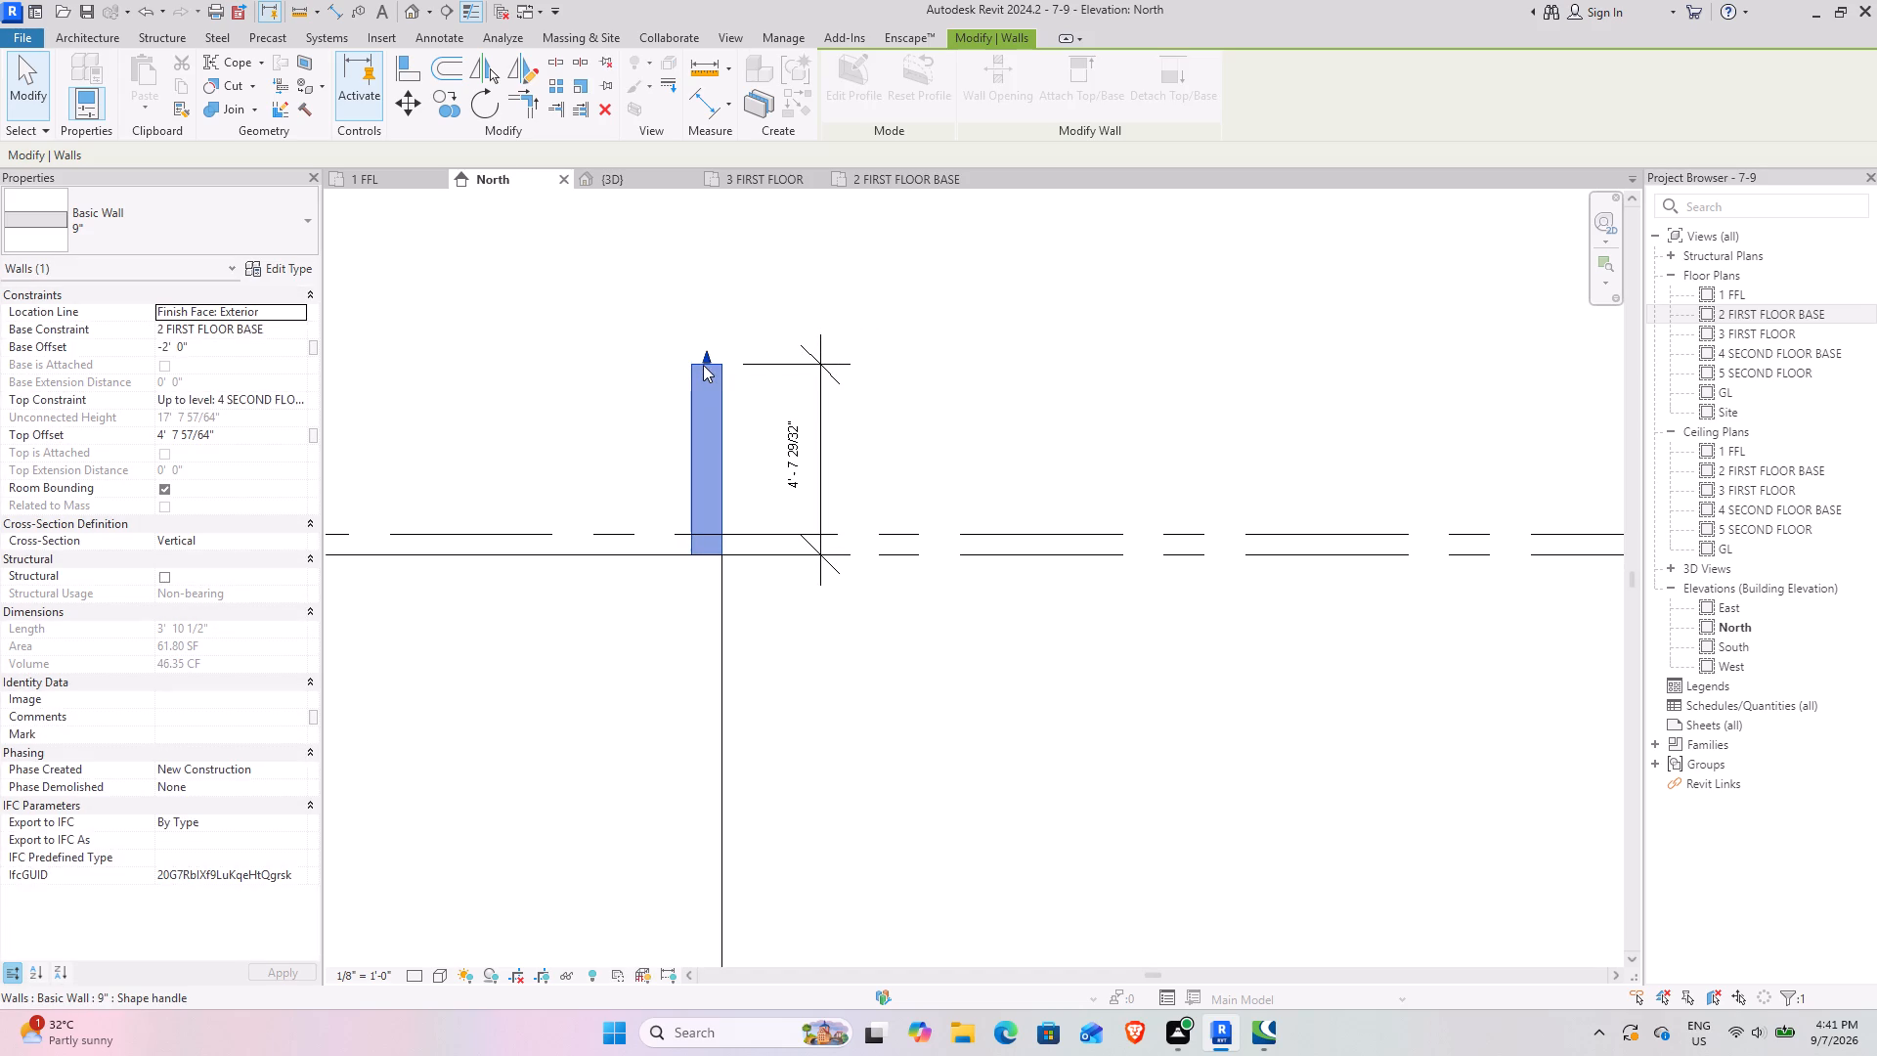
left_click_drag(708, 357, 707, 370)
scroll(707, 370, "up", 4)
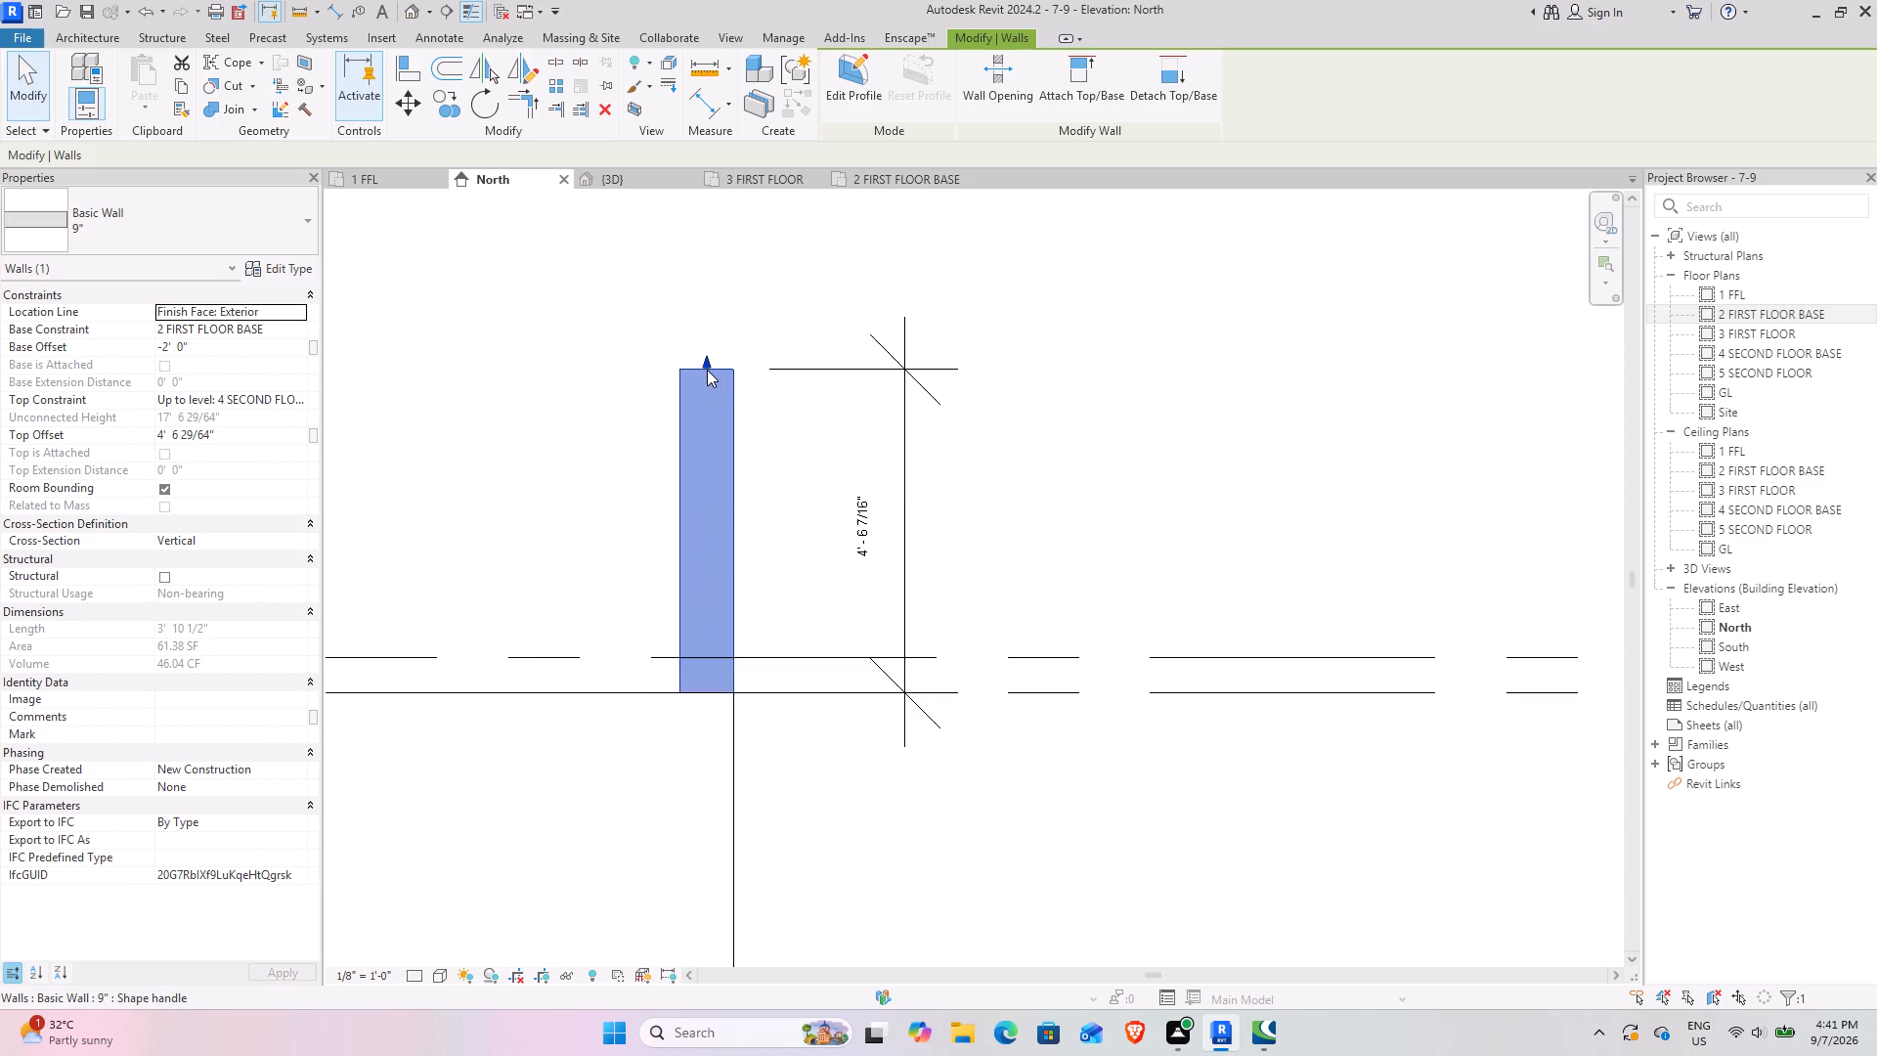
scroll(707, 370, "up", 4)
left_click(707, 364)
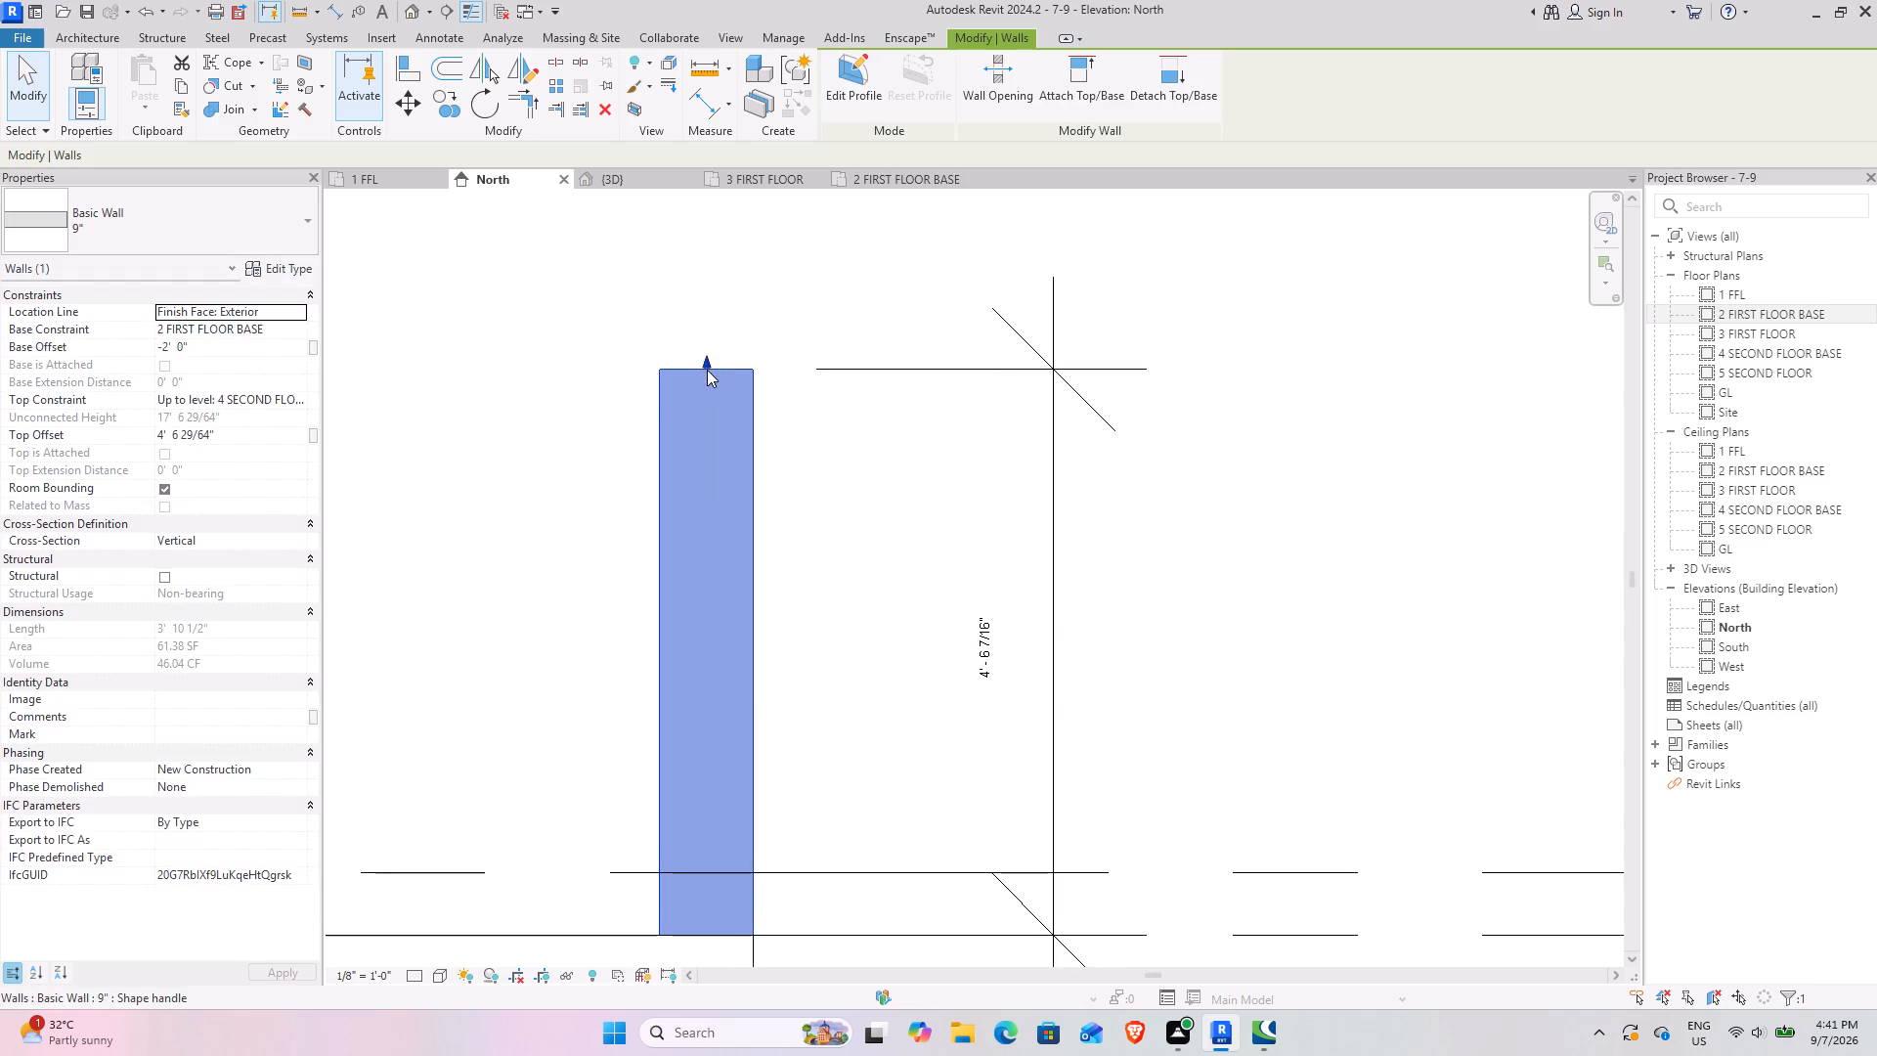
left_click_drag(707, 370, 706, 385)
left_click(706, 378)
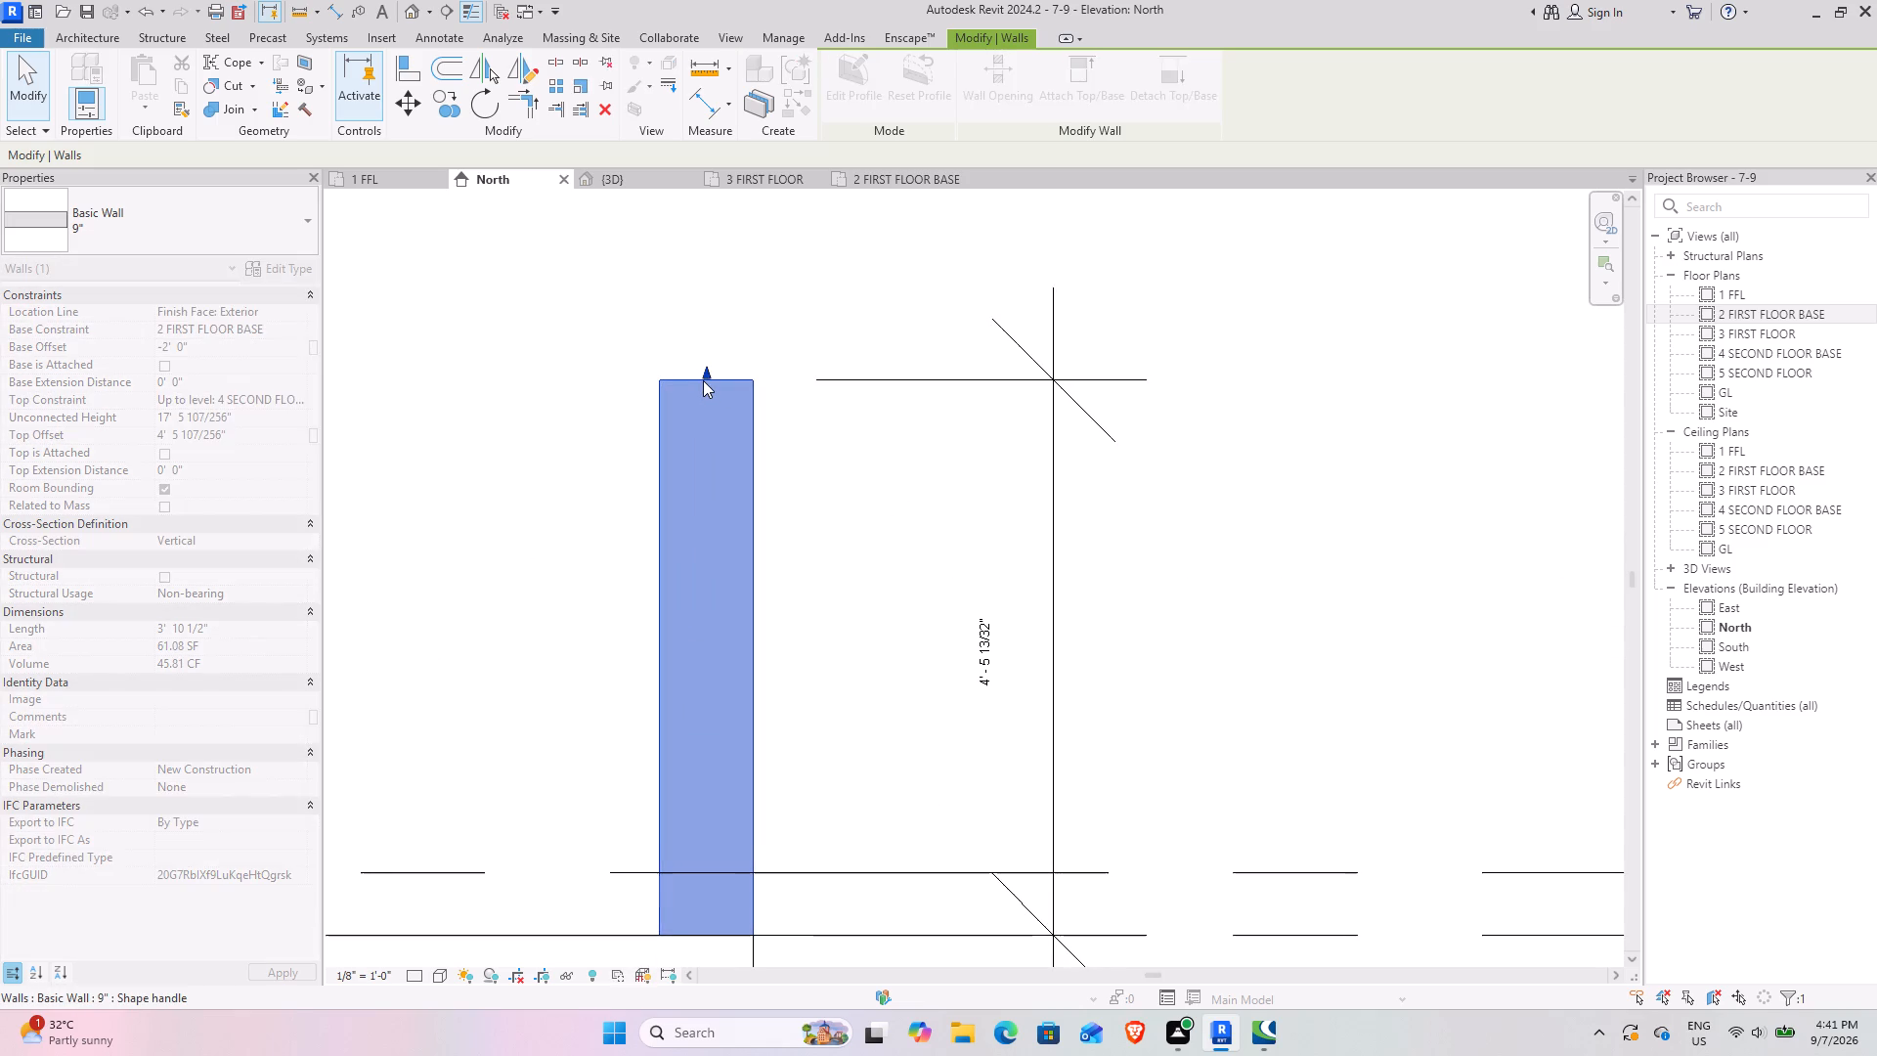
left_click_drag(704, 374, 705, 384)
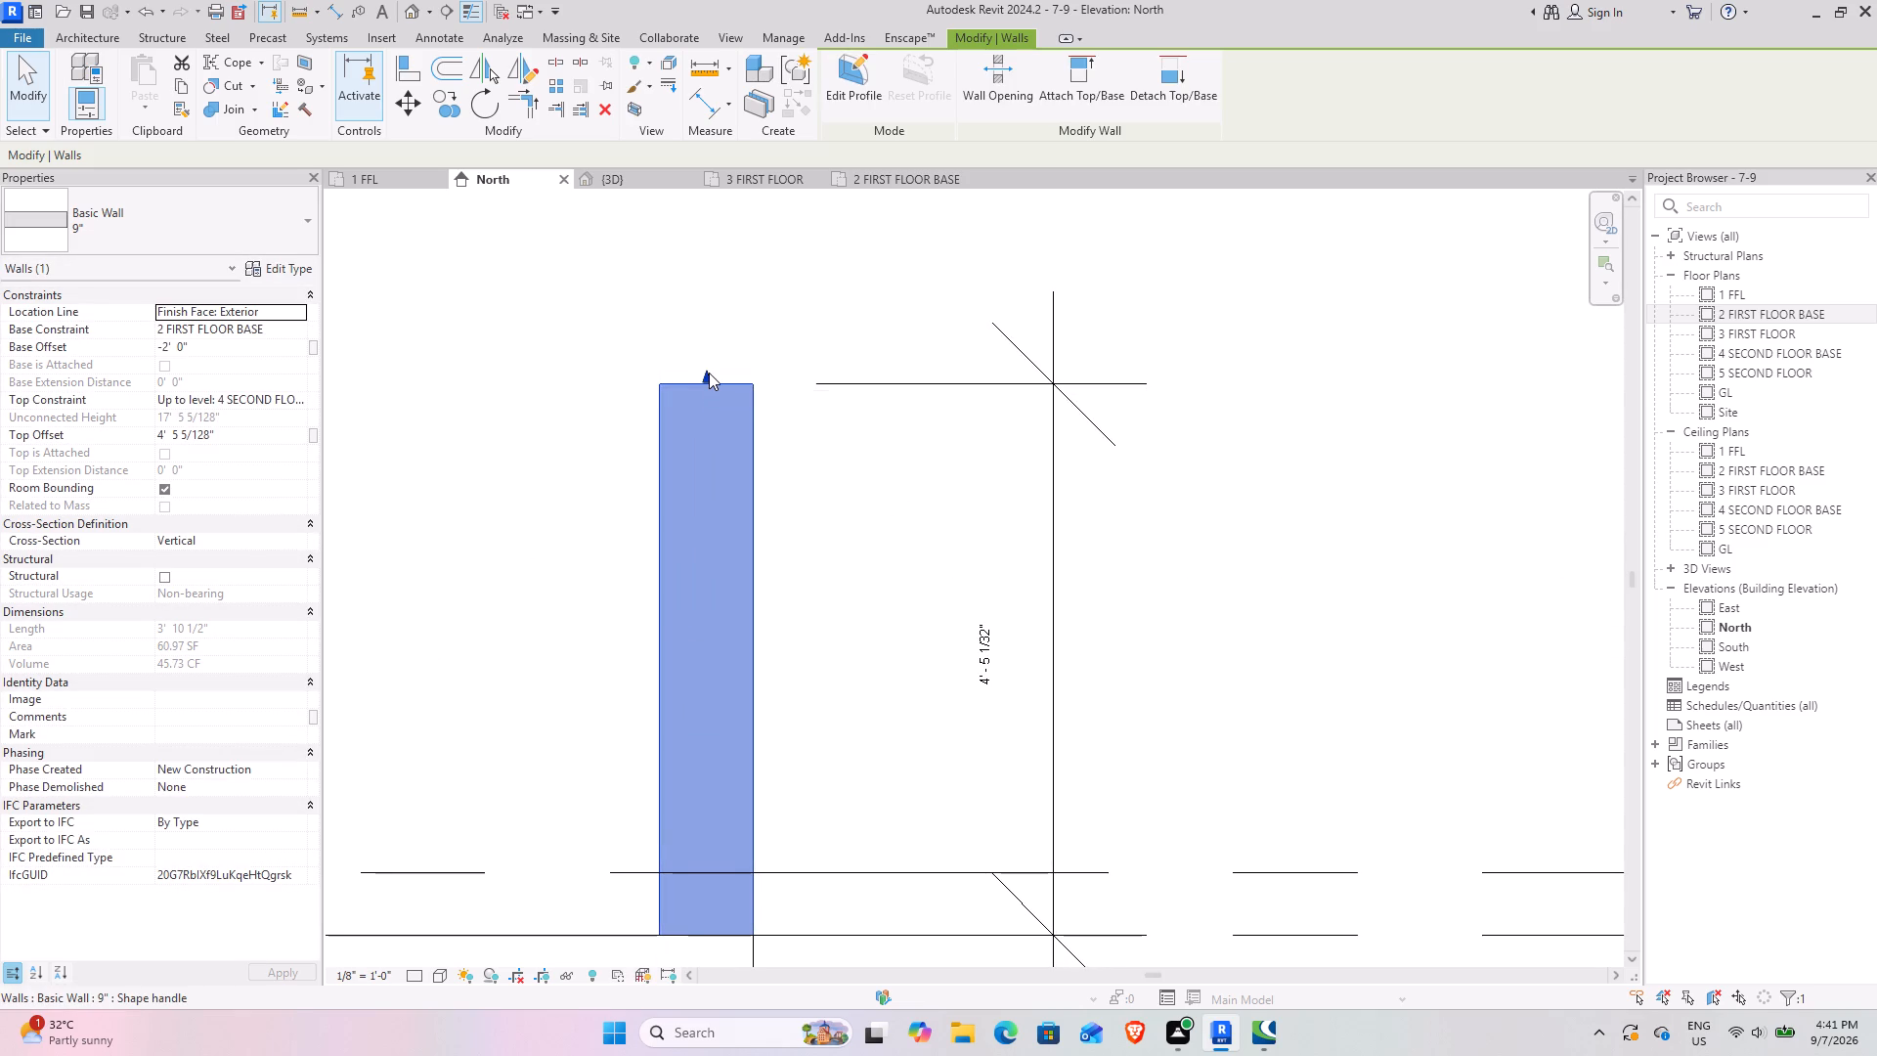
left_click_drag(709, 373, 707, 399)
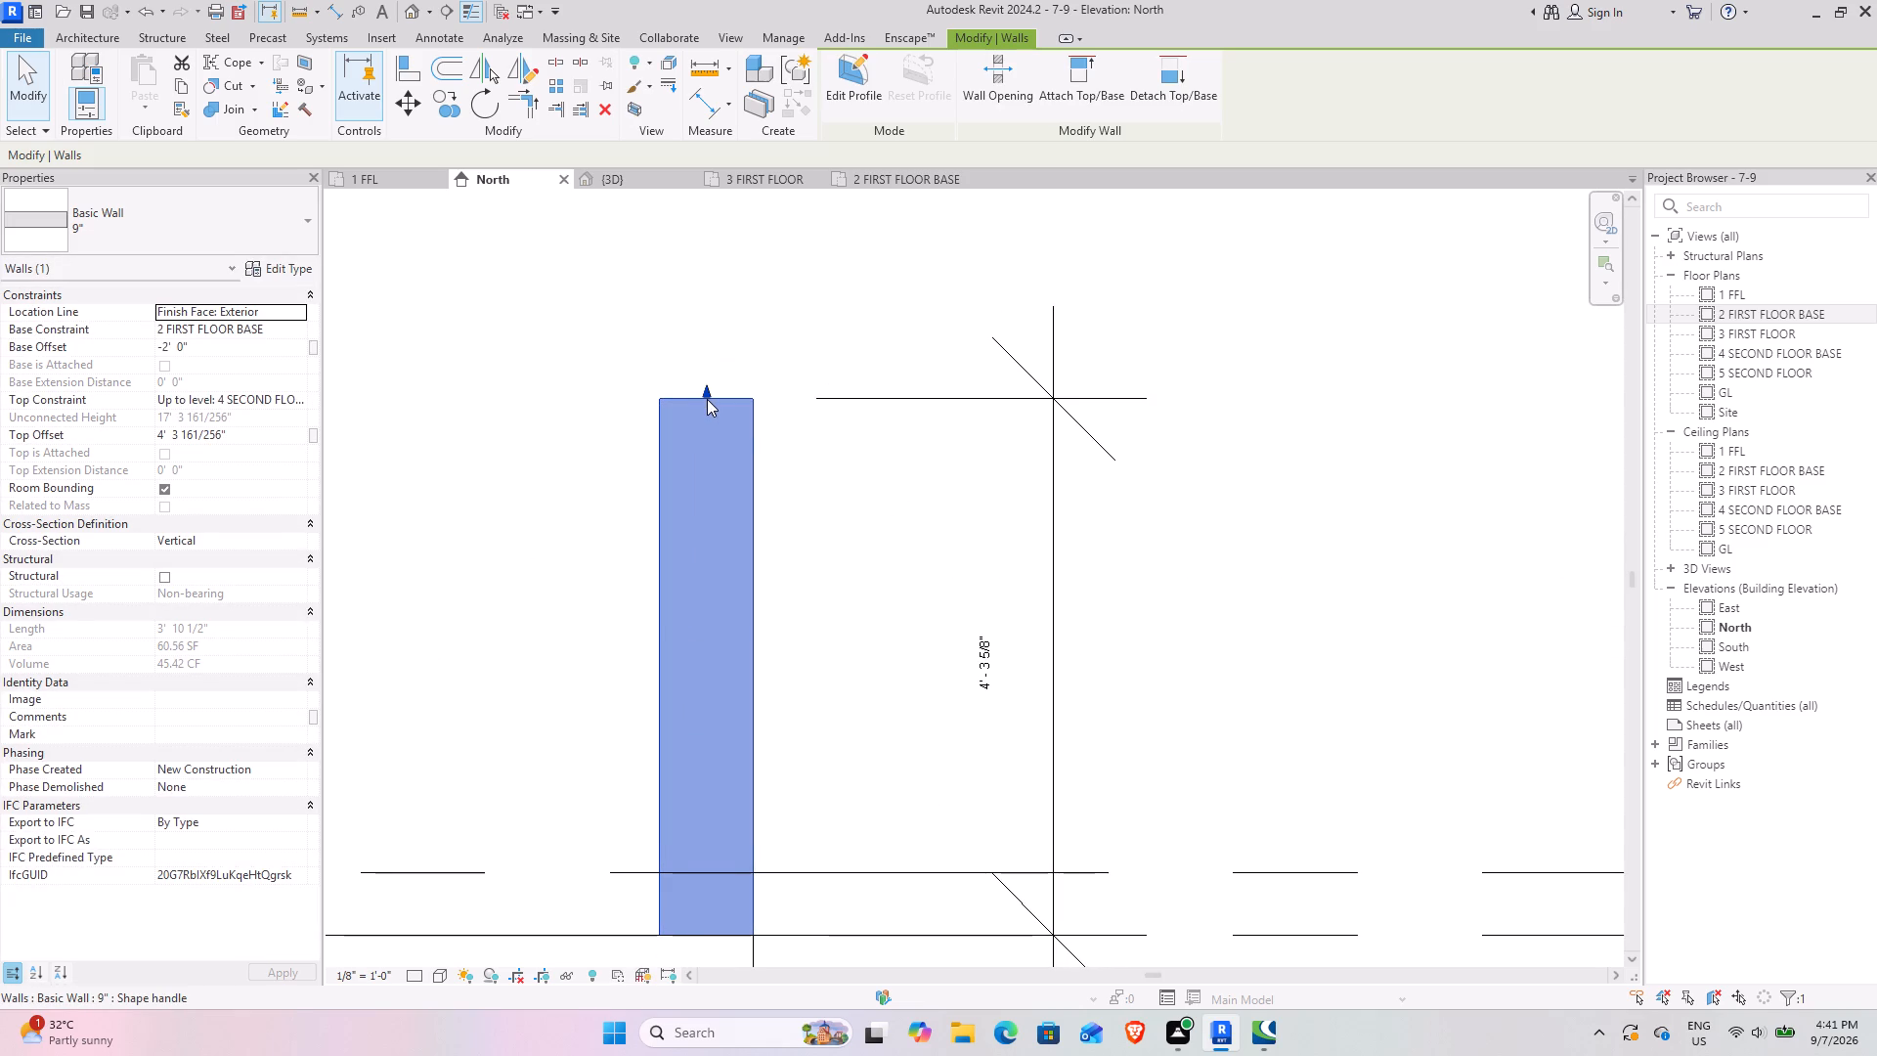
left_click_drag(709, 387, 709, 408)
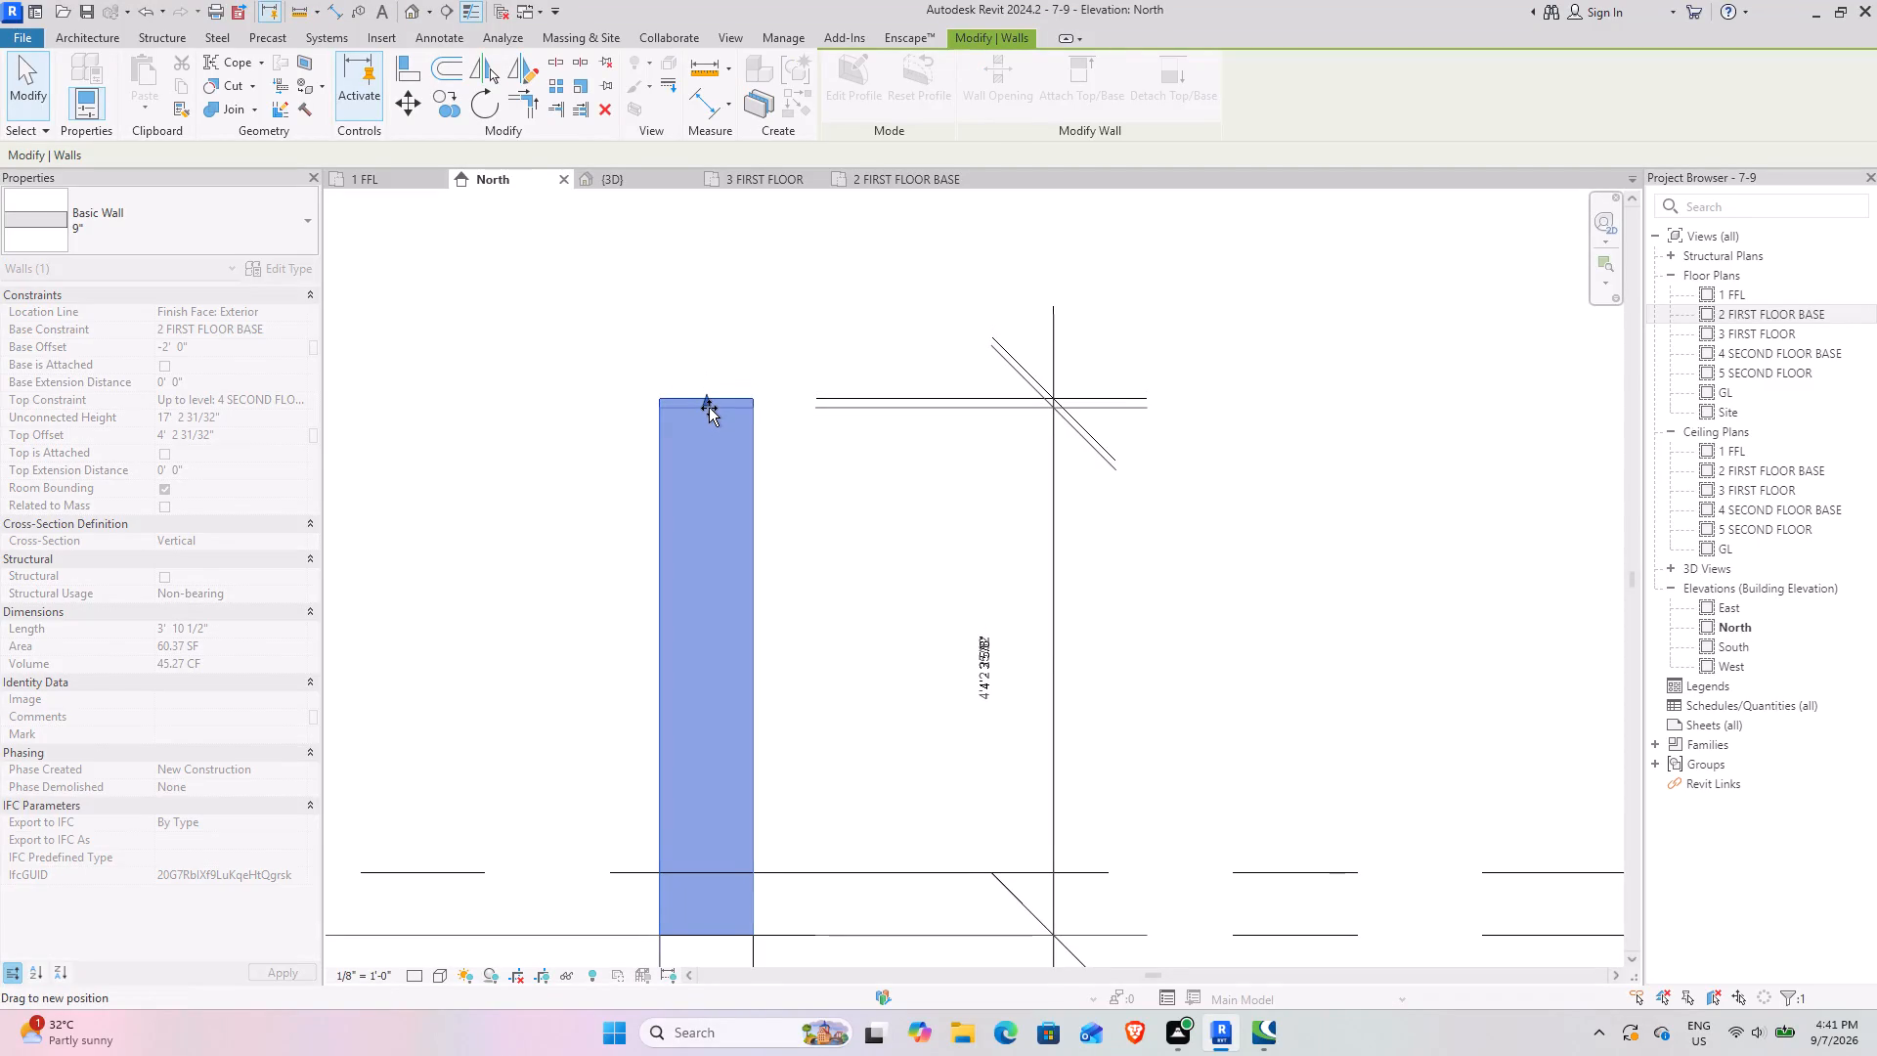
left_click_drag(709, 408, 709, 403)
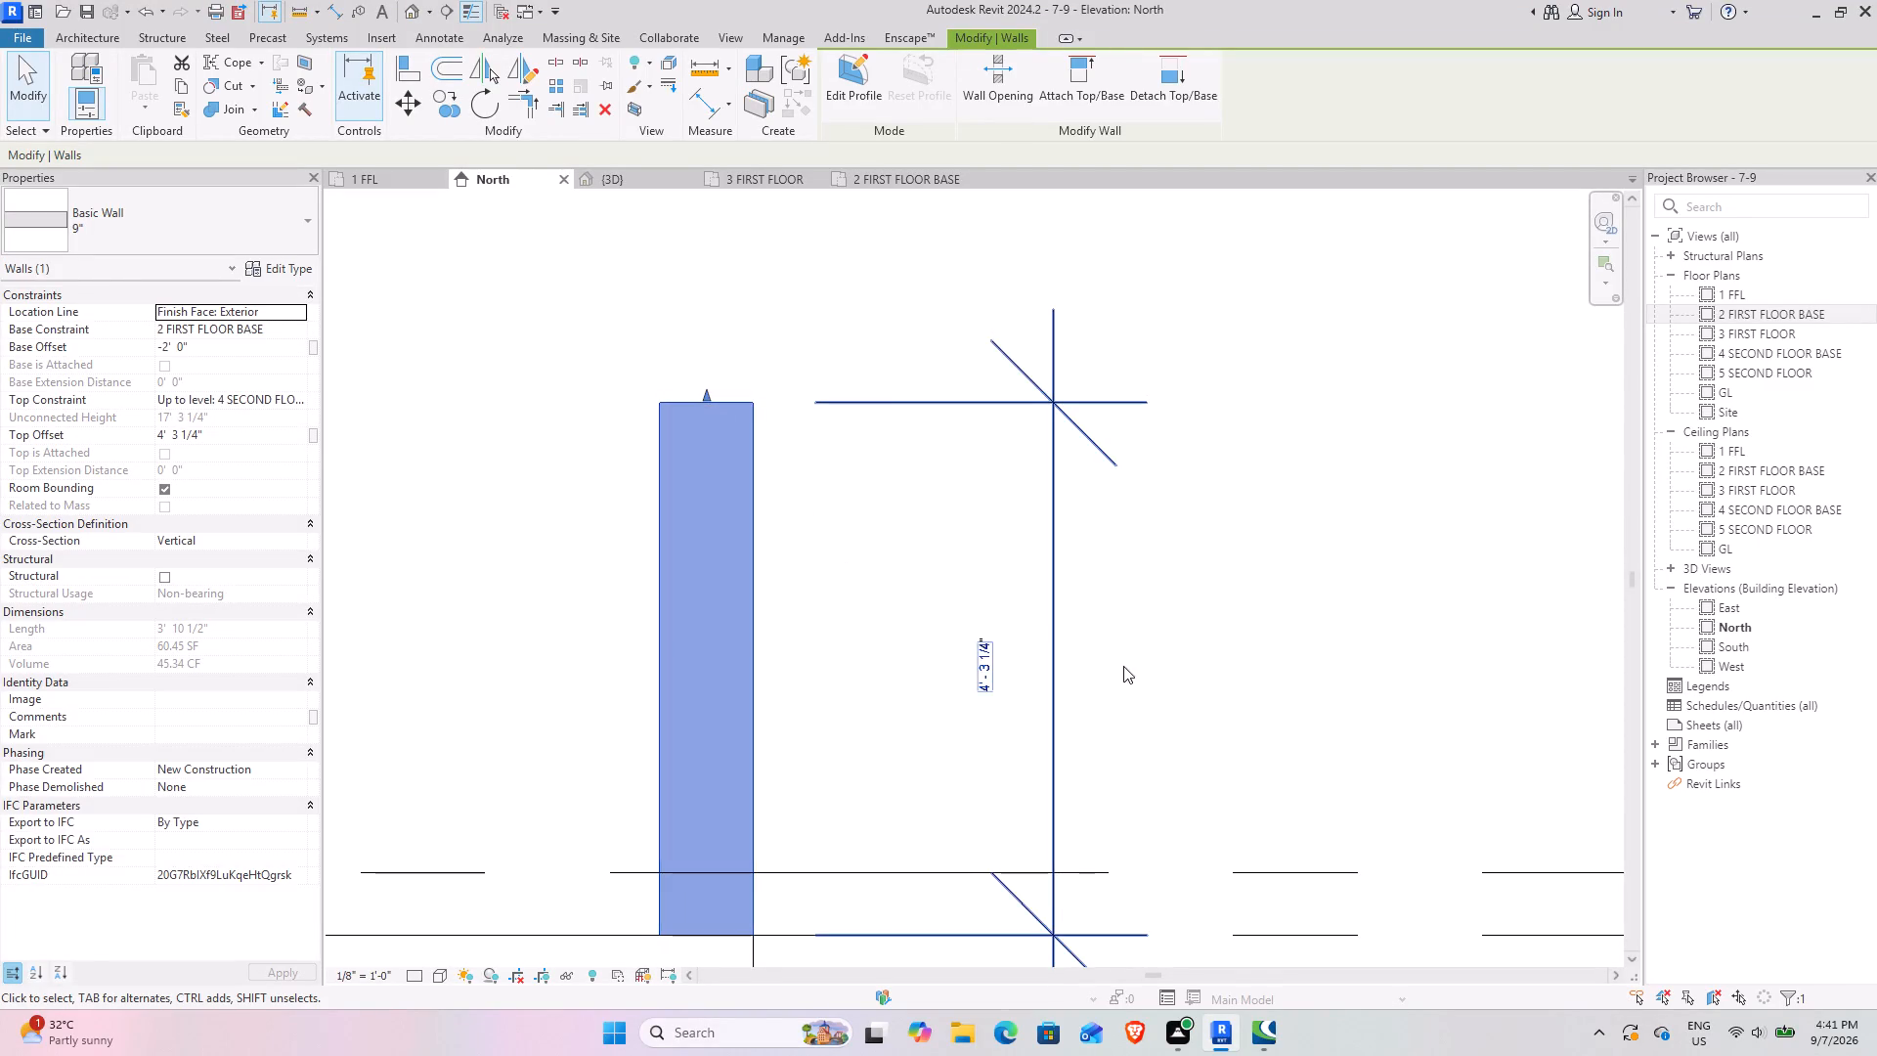
left_click(1195, 651)
Compare the west projecting wall's height with the two fin walls in 3D, from the front and from an elevated corner angle.
scroll(437, 405, "down", 5)
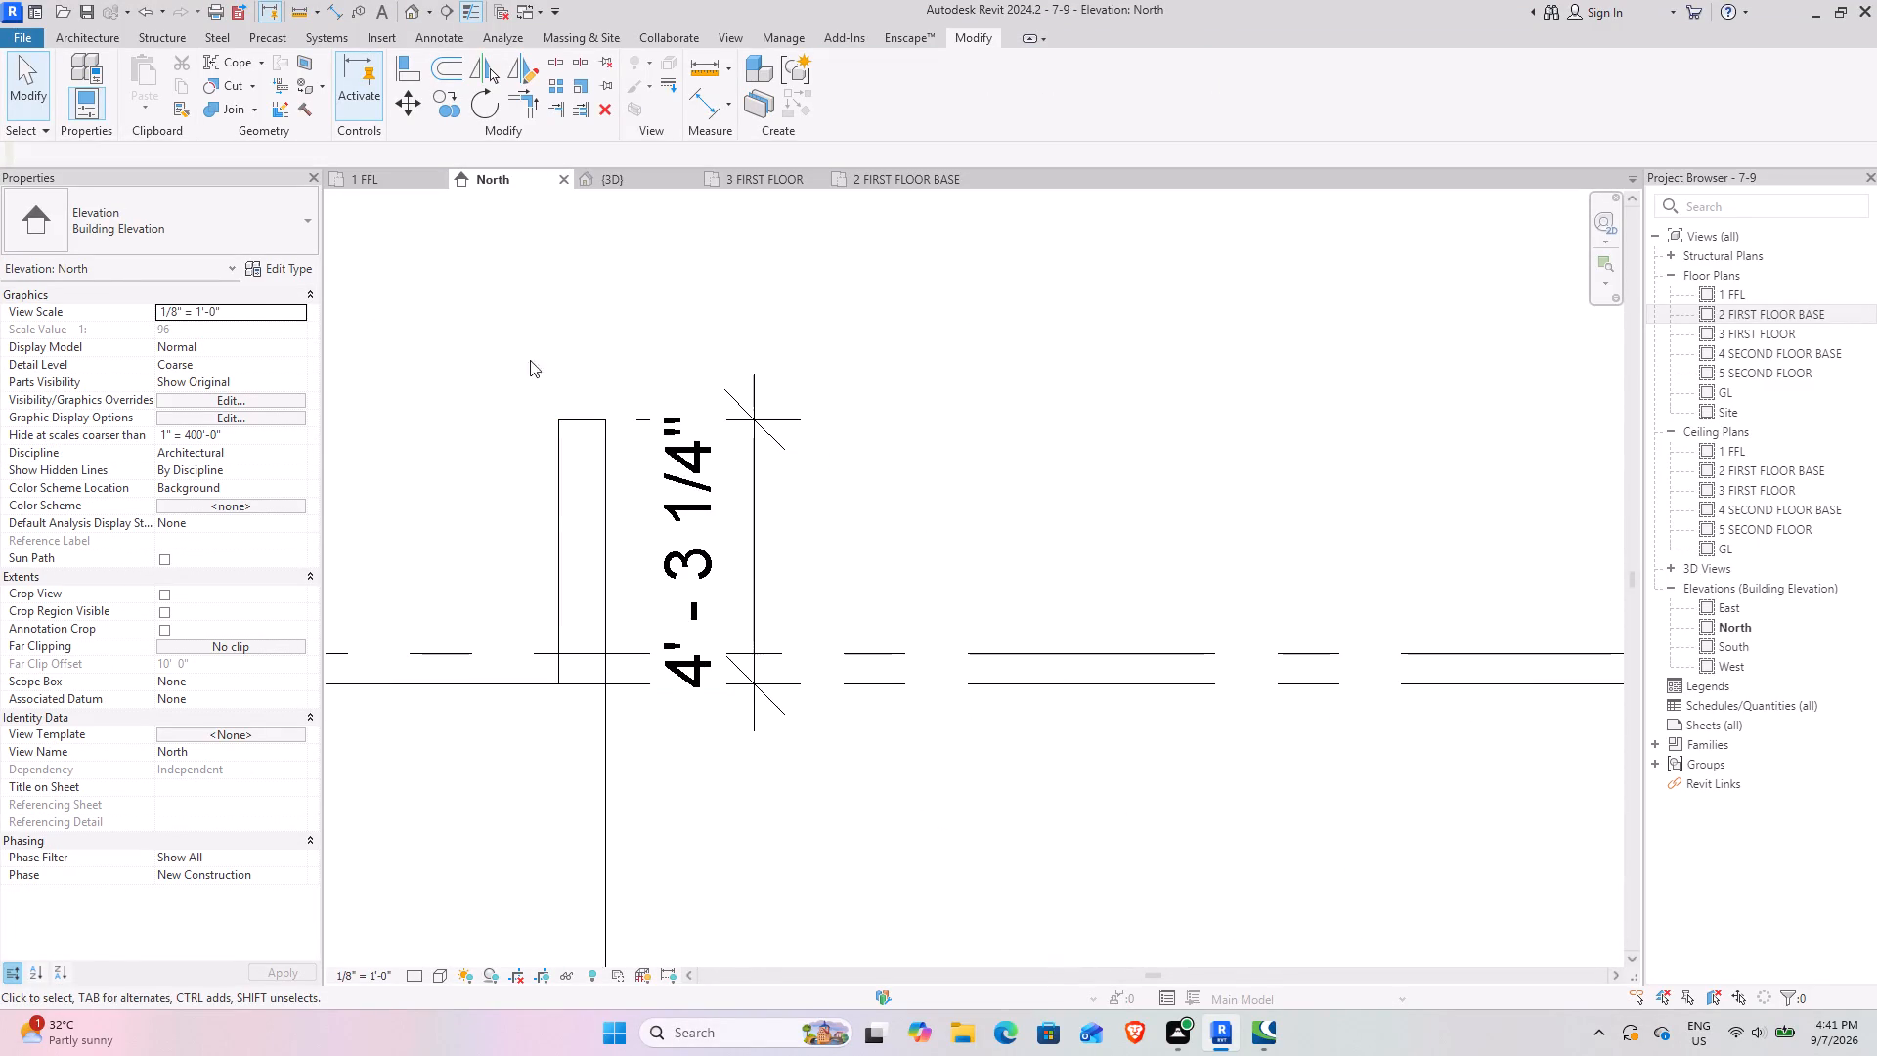
scroll(646, 406, "down", 3)
left_click(618, 175)
scroll(783, 574, "down", 2)
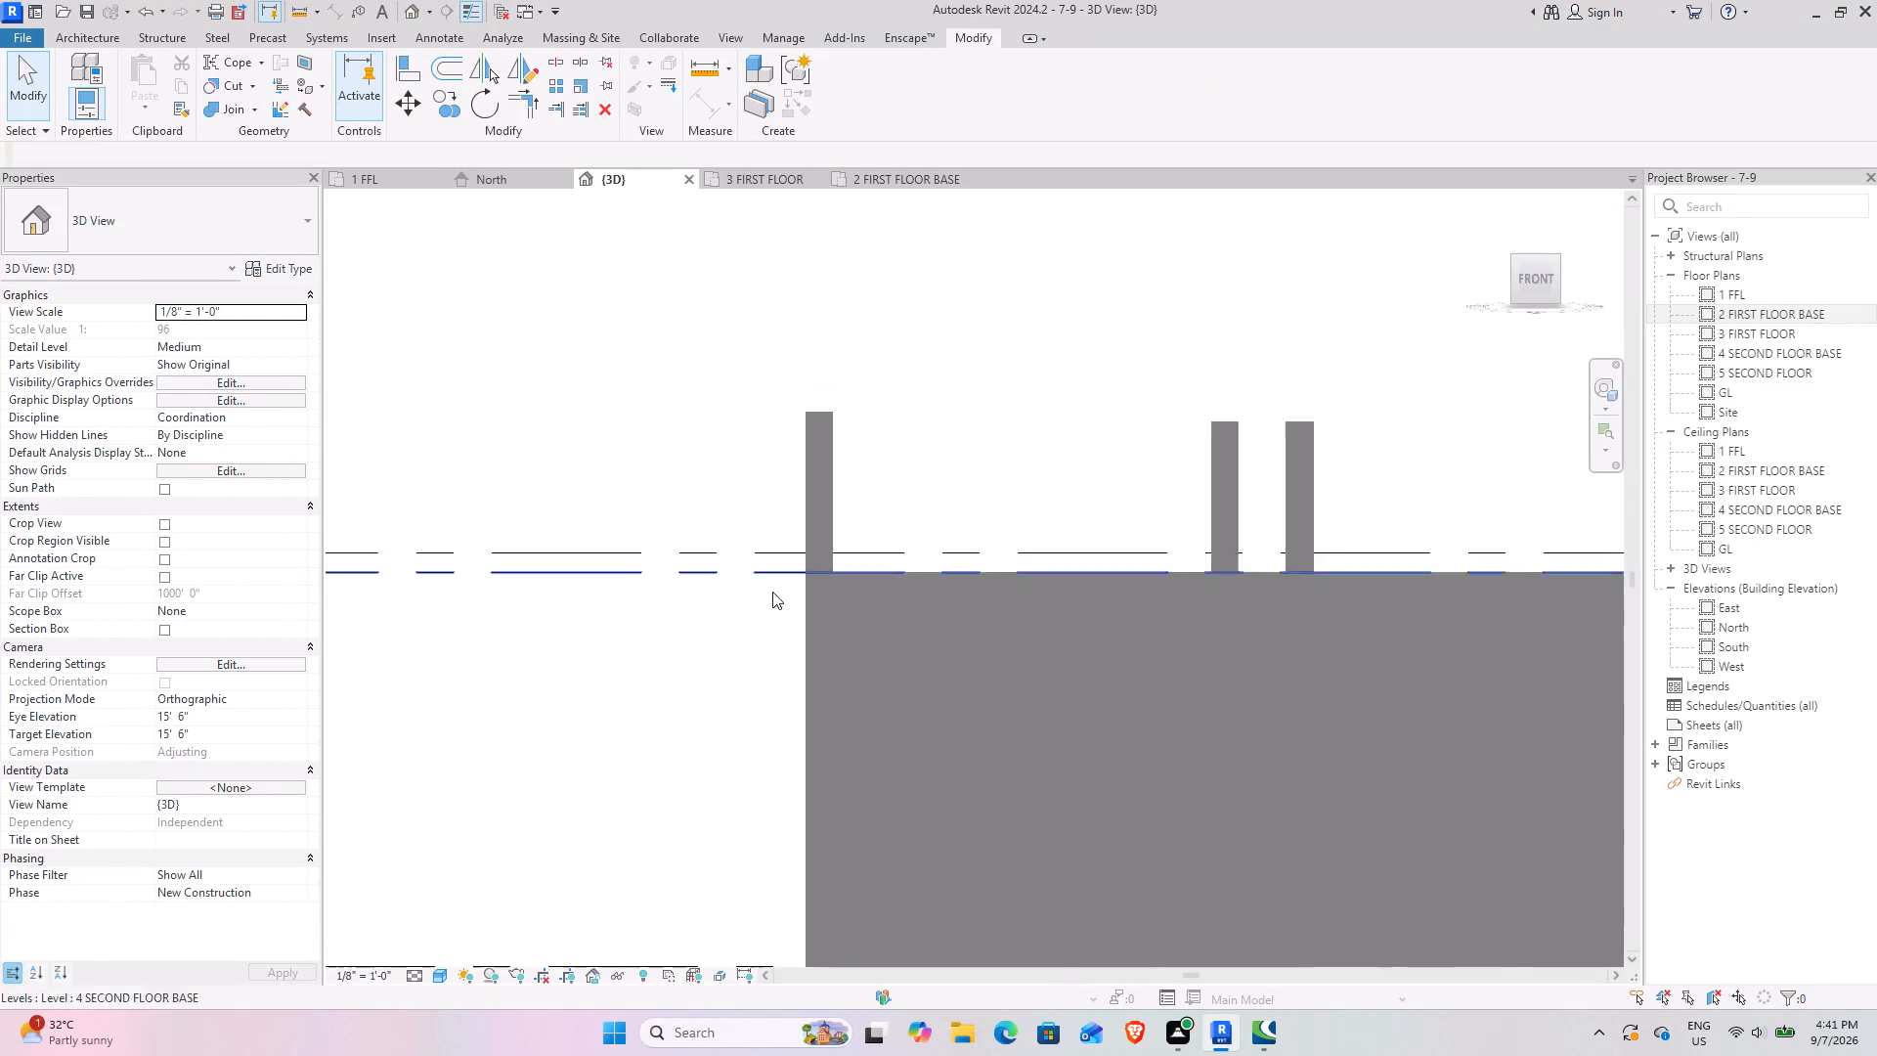
scroll(772, 592, "down", 6)
scroll(786, 519, "up", 4)
scroll(1075, 573, "up", 4)
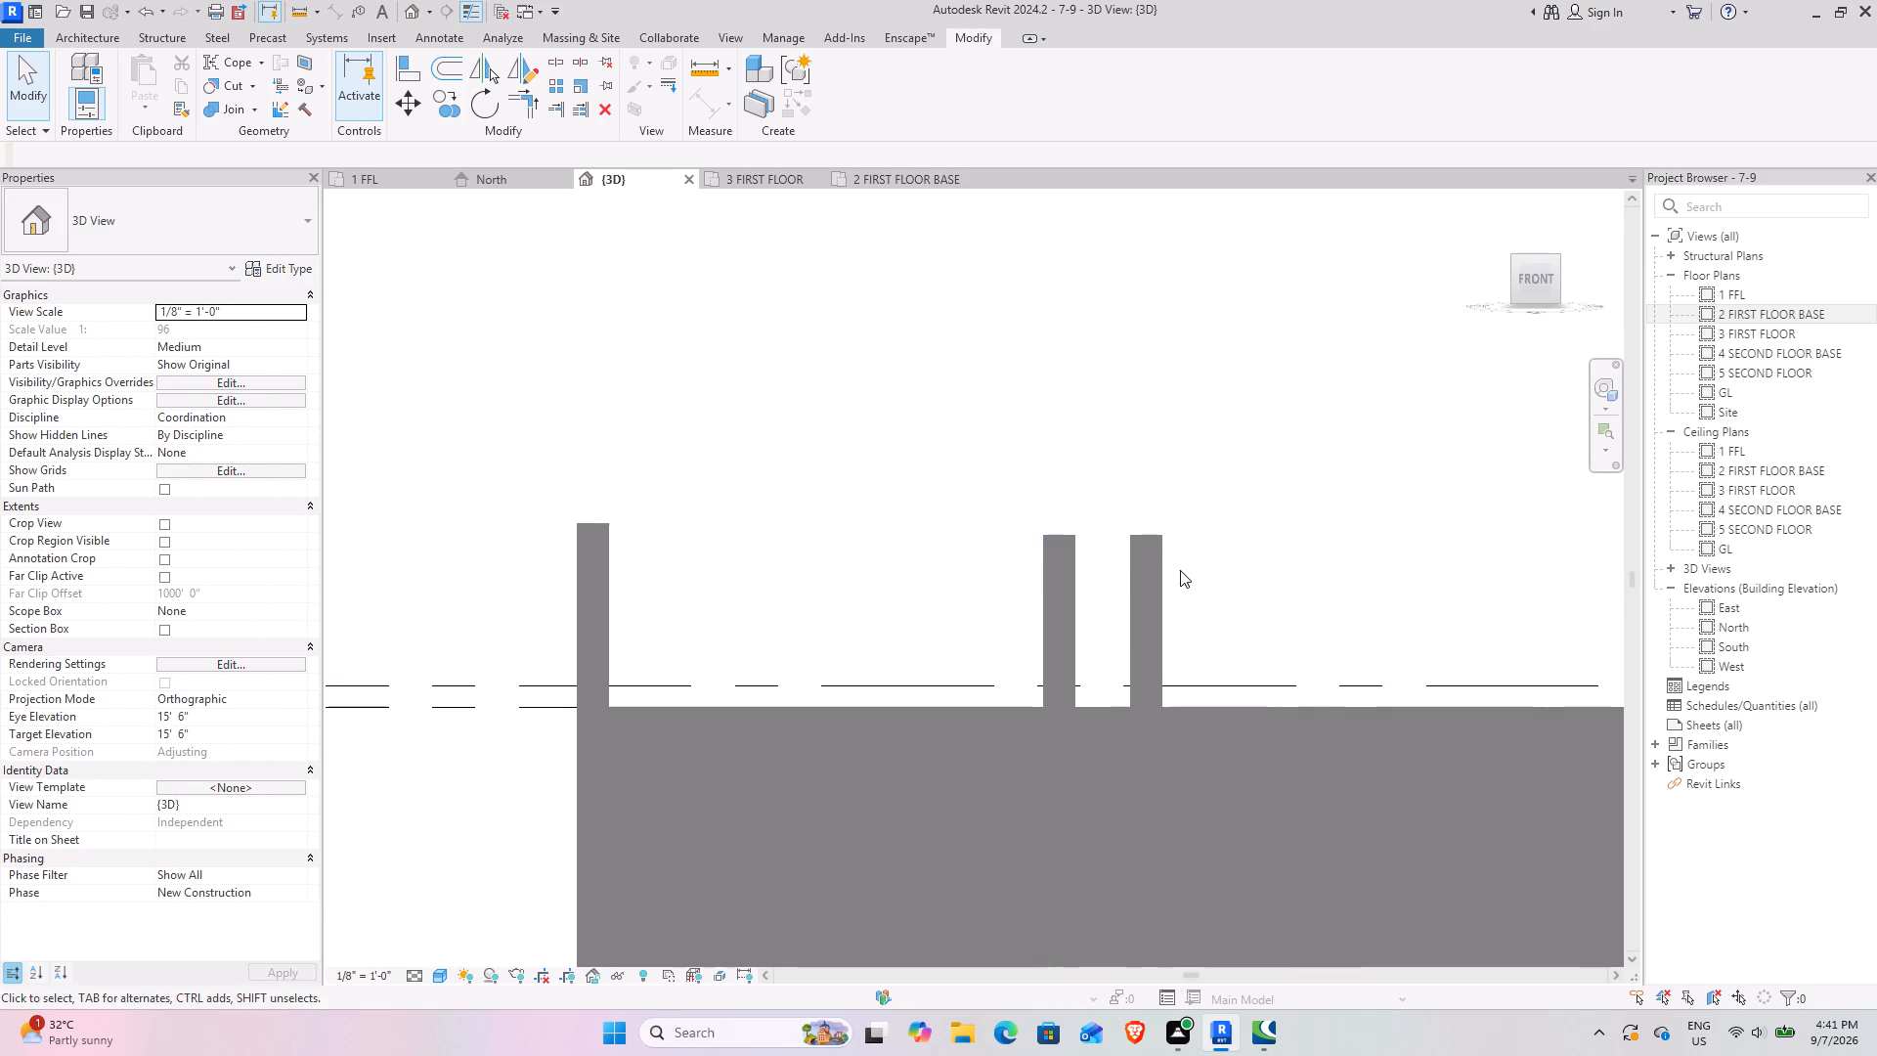
scroll(845, 696, "down", 9)
middle_click_drag(963, 677, 856, 742, "shift")
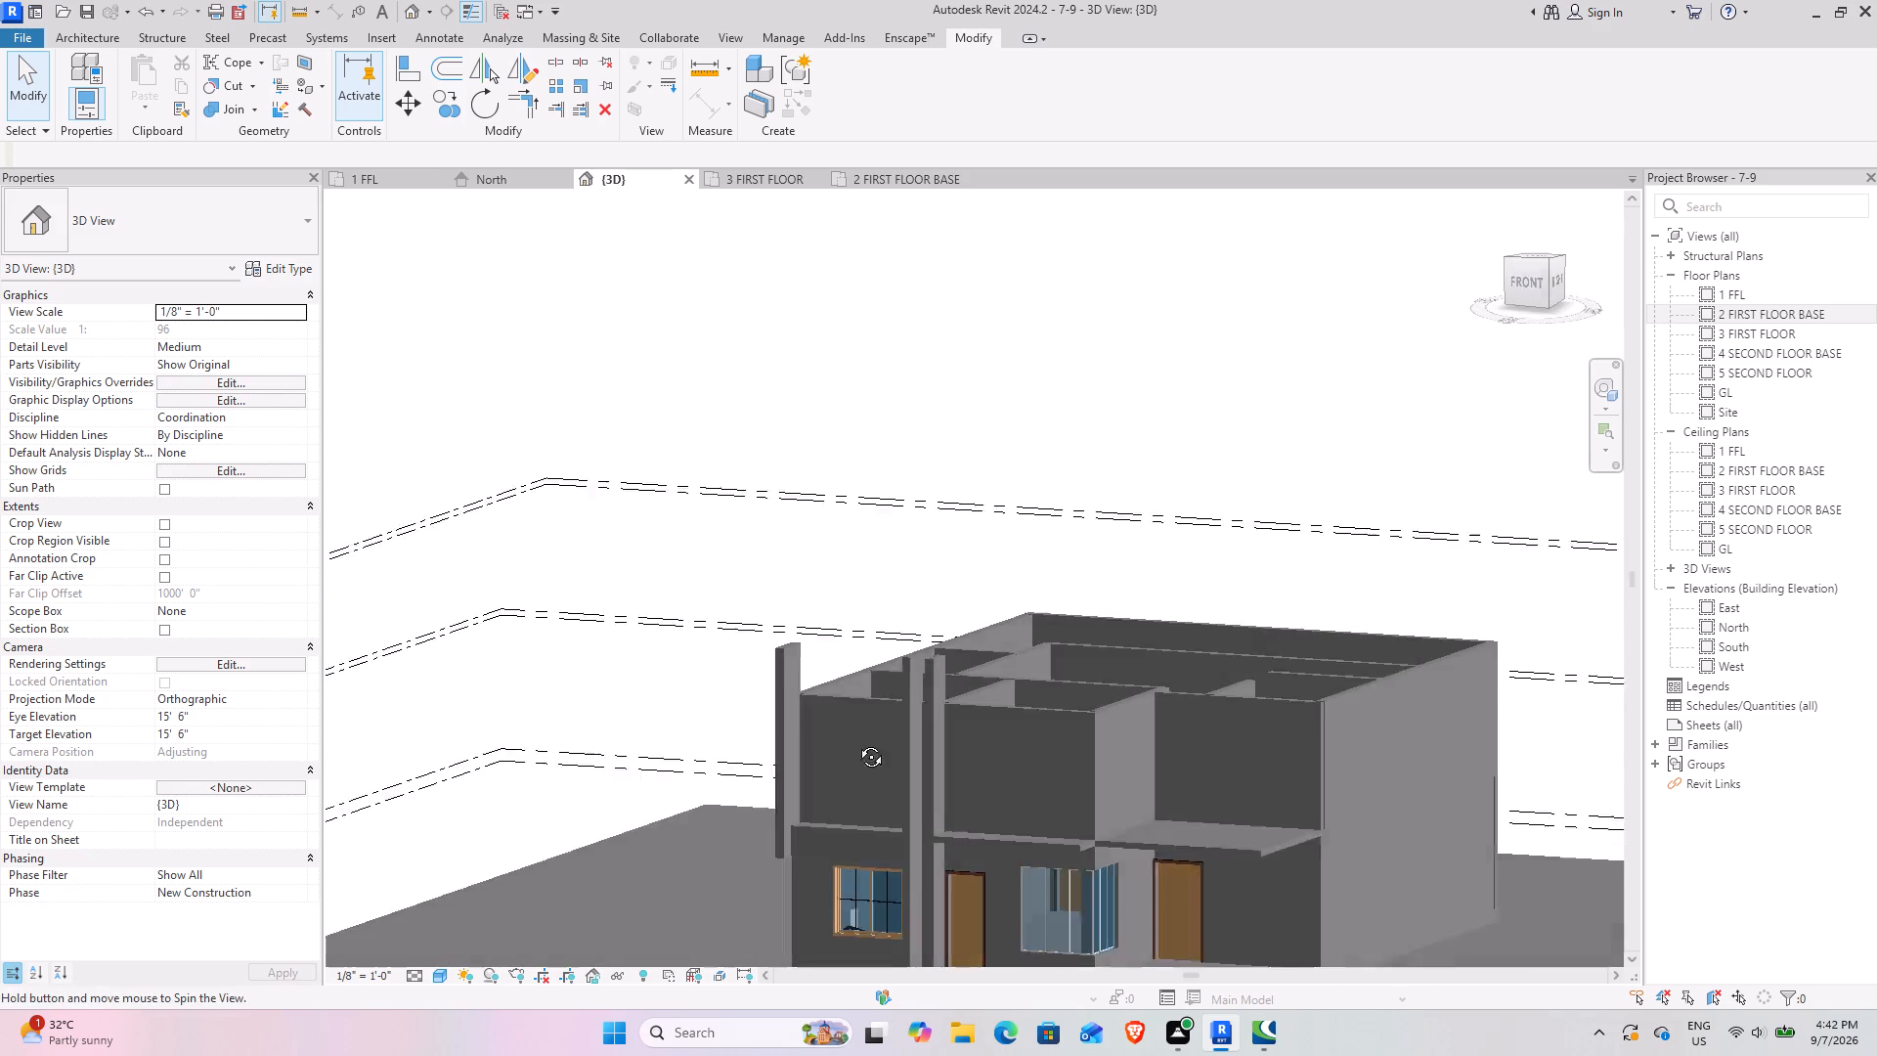
middle_click_drag(856, 742, 820, 781, "shift")
middle_click_drag(814, 783, 596, 713)
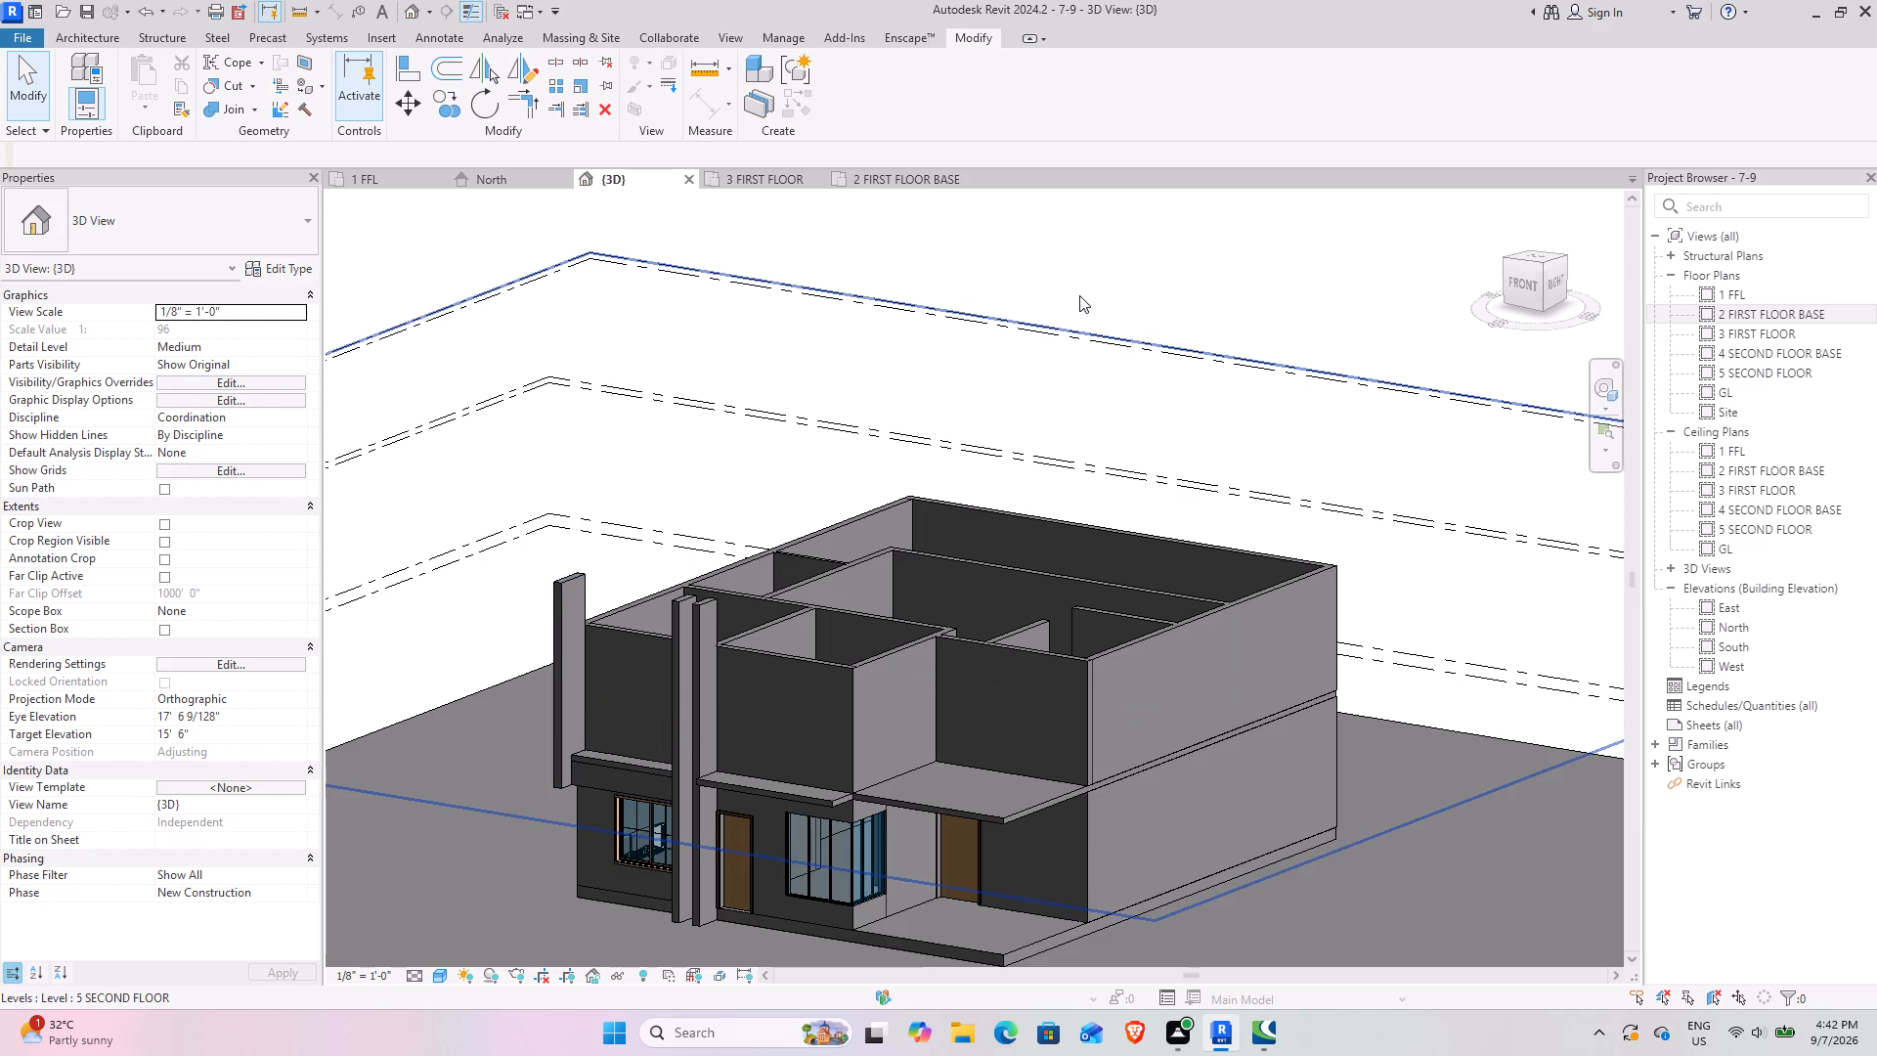
Open the 5 SECOND FLOOR plan and set its underlay base level to 1 FFL.
double_click(1803, 378)
scroll(973, 729, "up", 2)
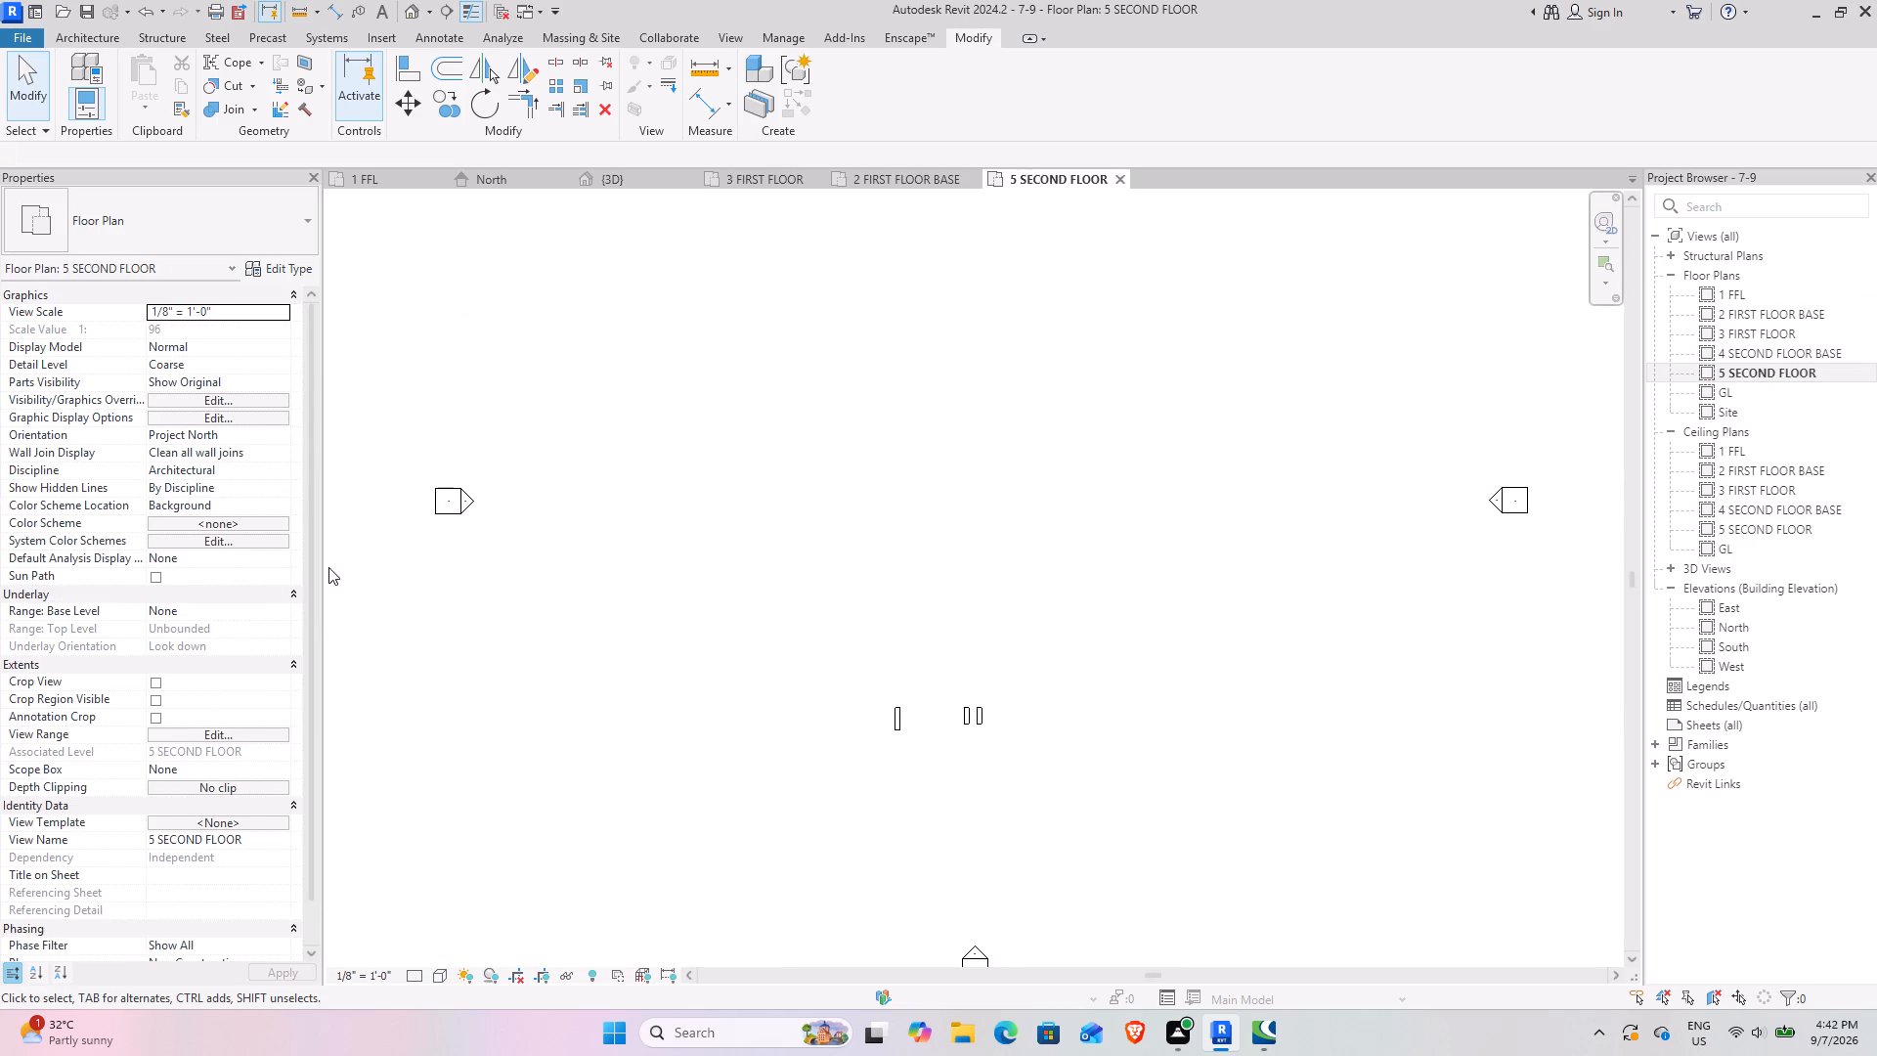
left_click(259, 614)
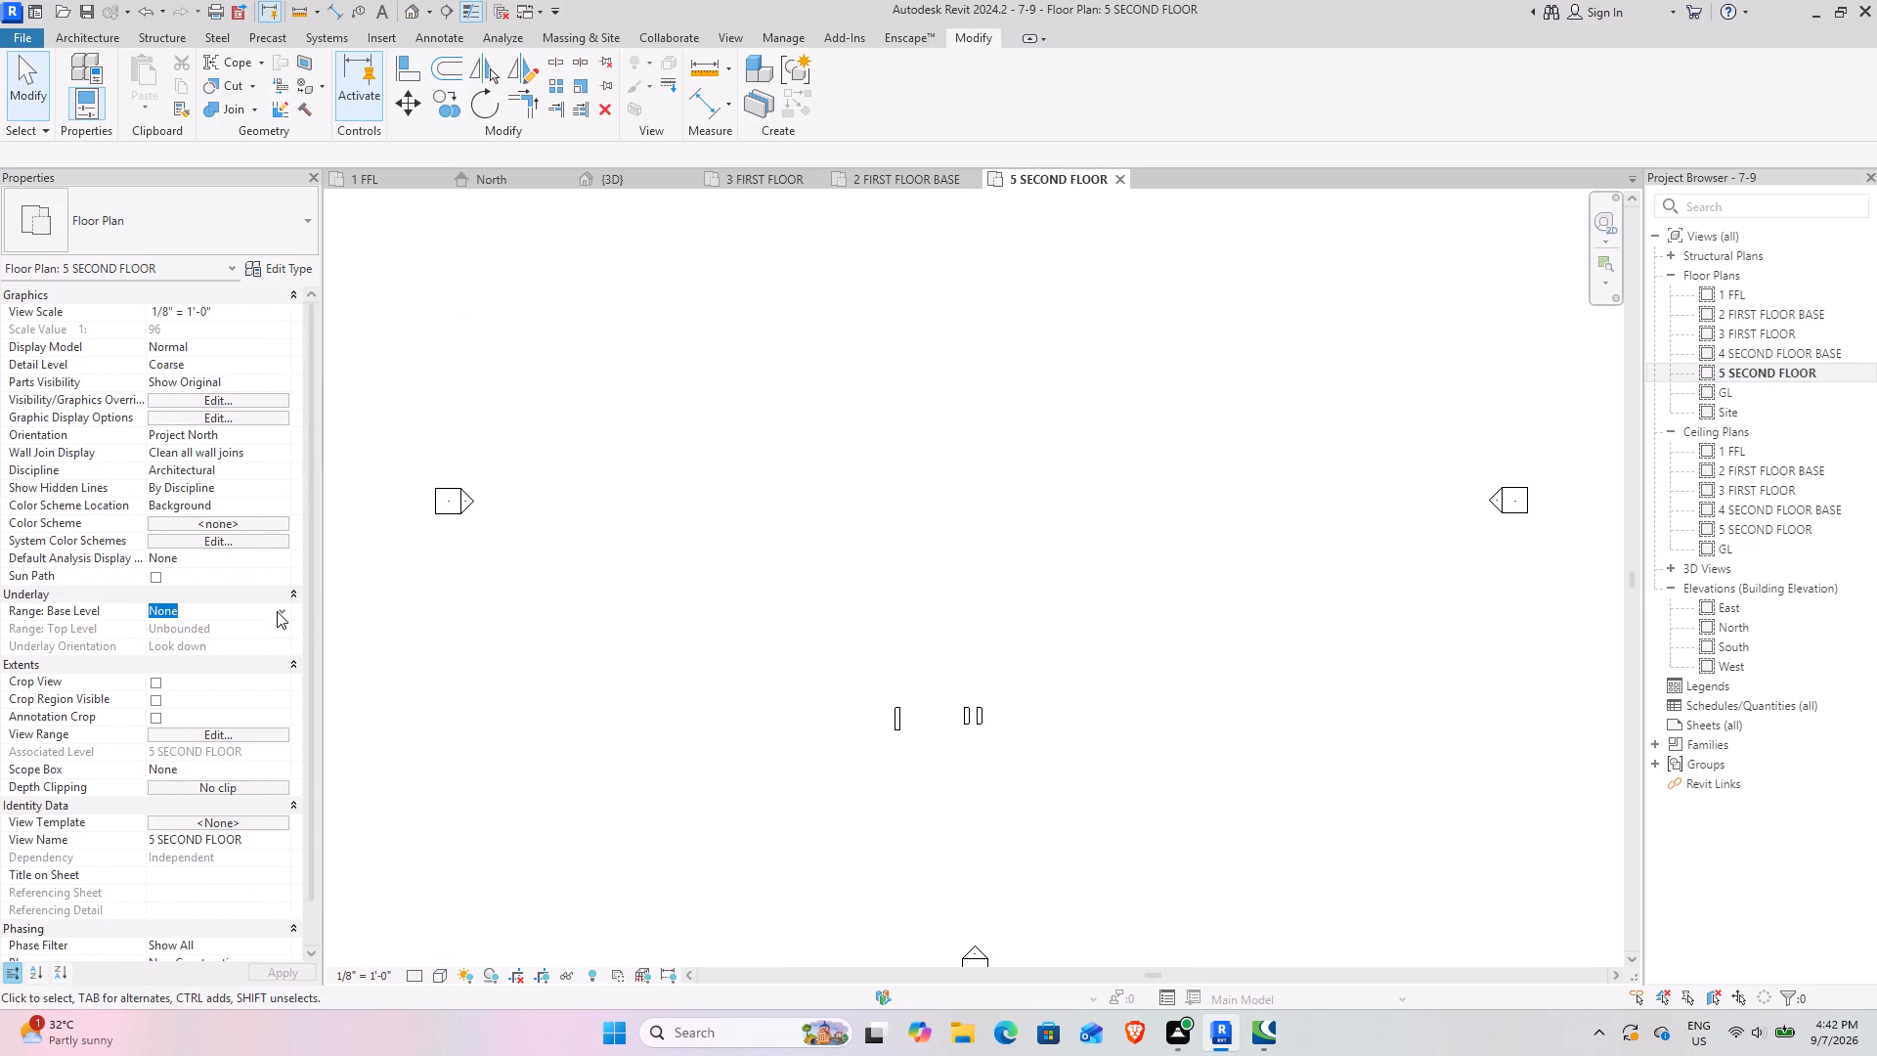
left_click(277, 611)
left_click(166, 659)
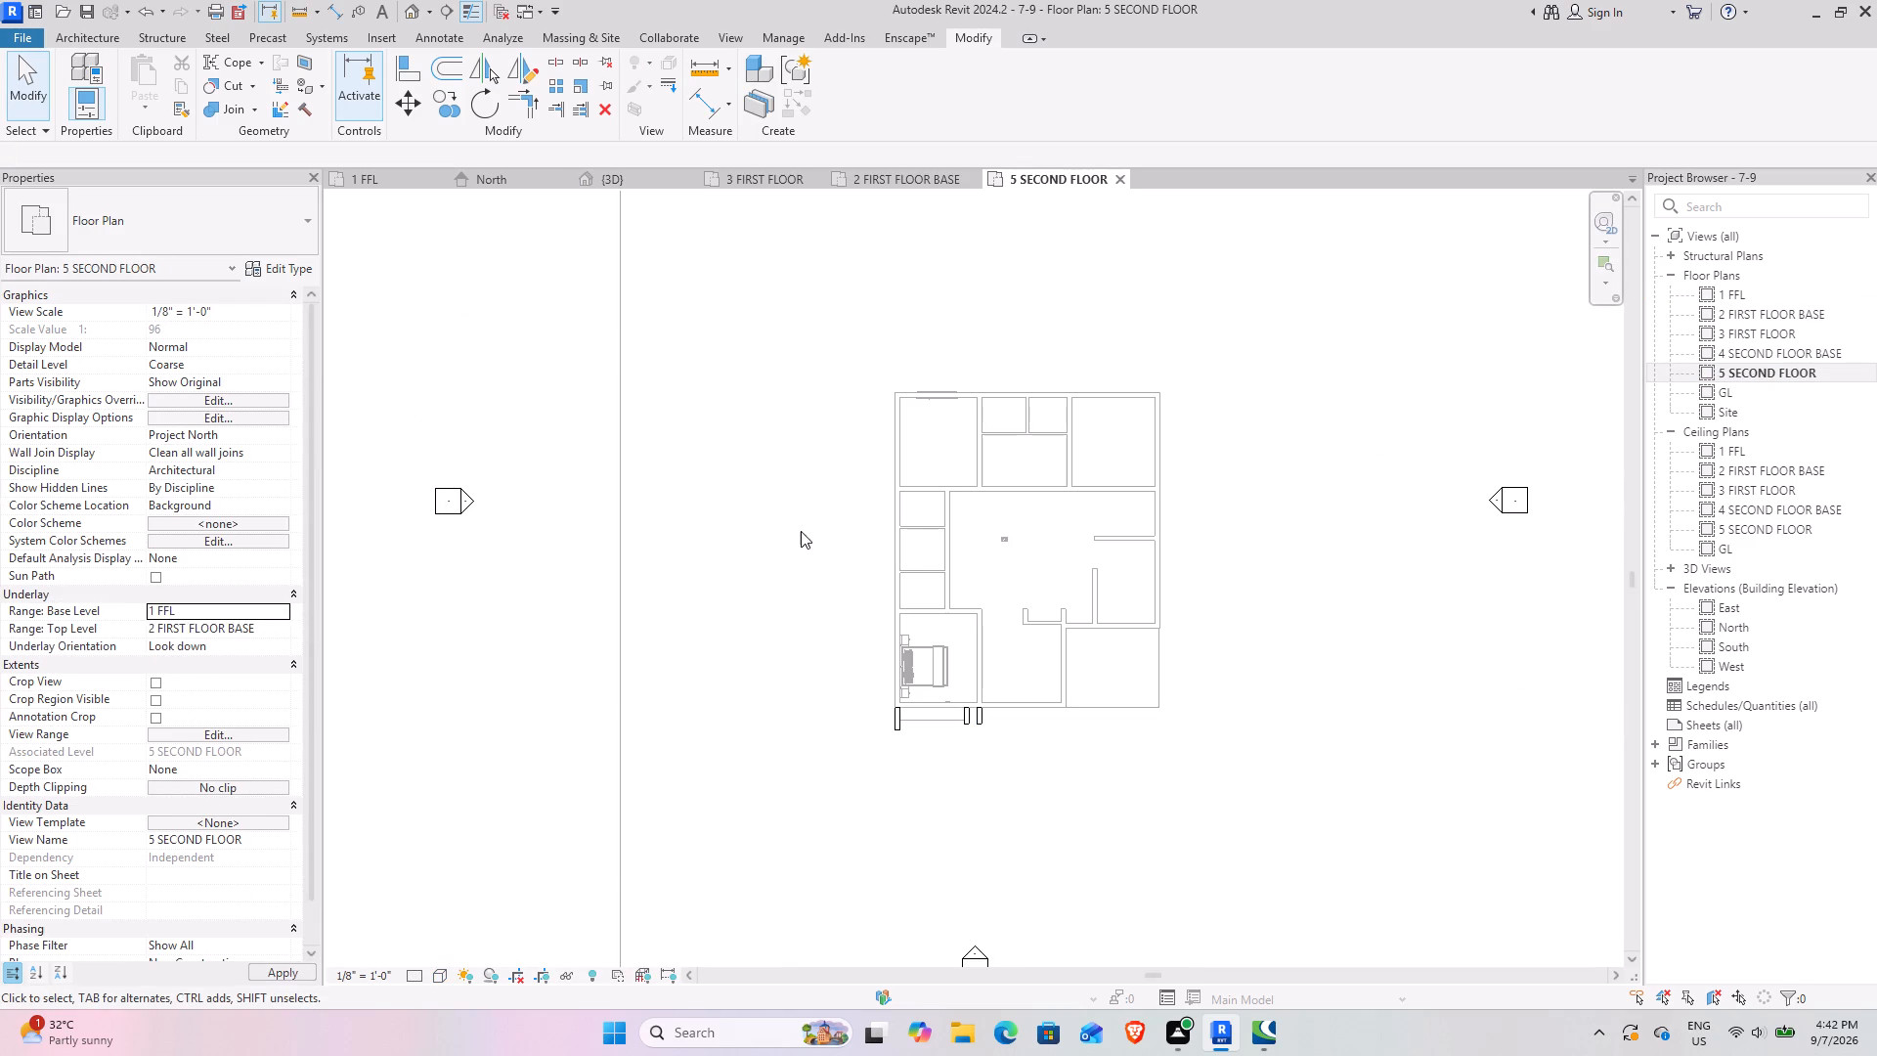
left_click(800, 530)
scroll(1103, 647, "up", 4)
middle_click_drag(1080, 647, 869, 703)
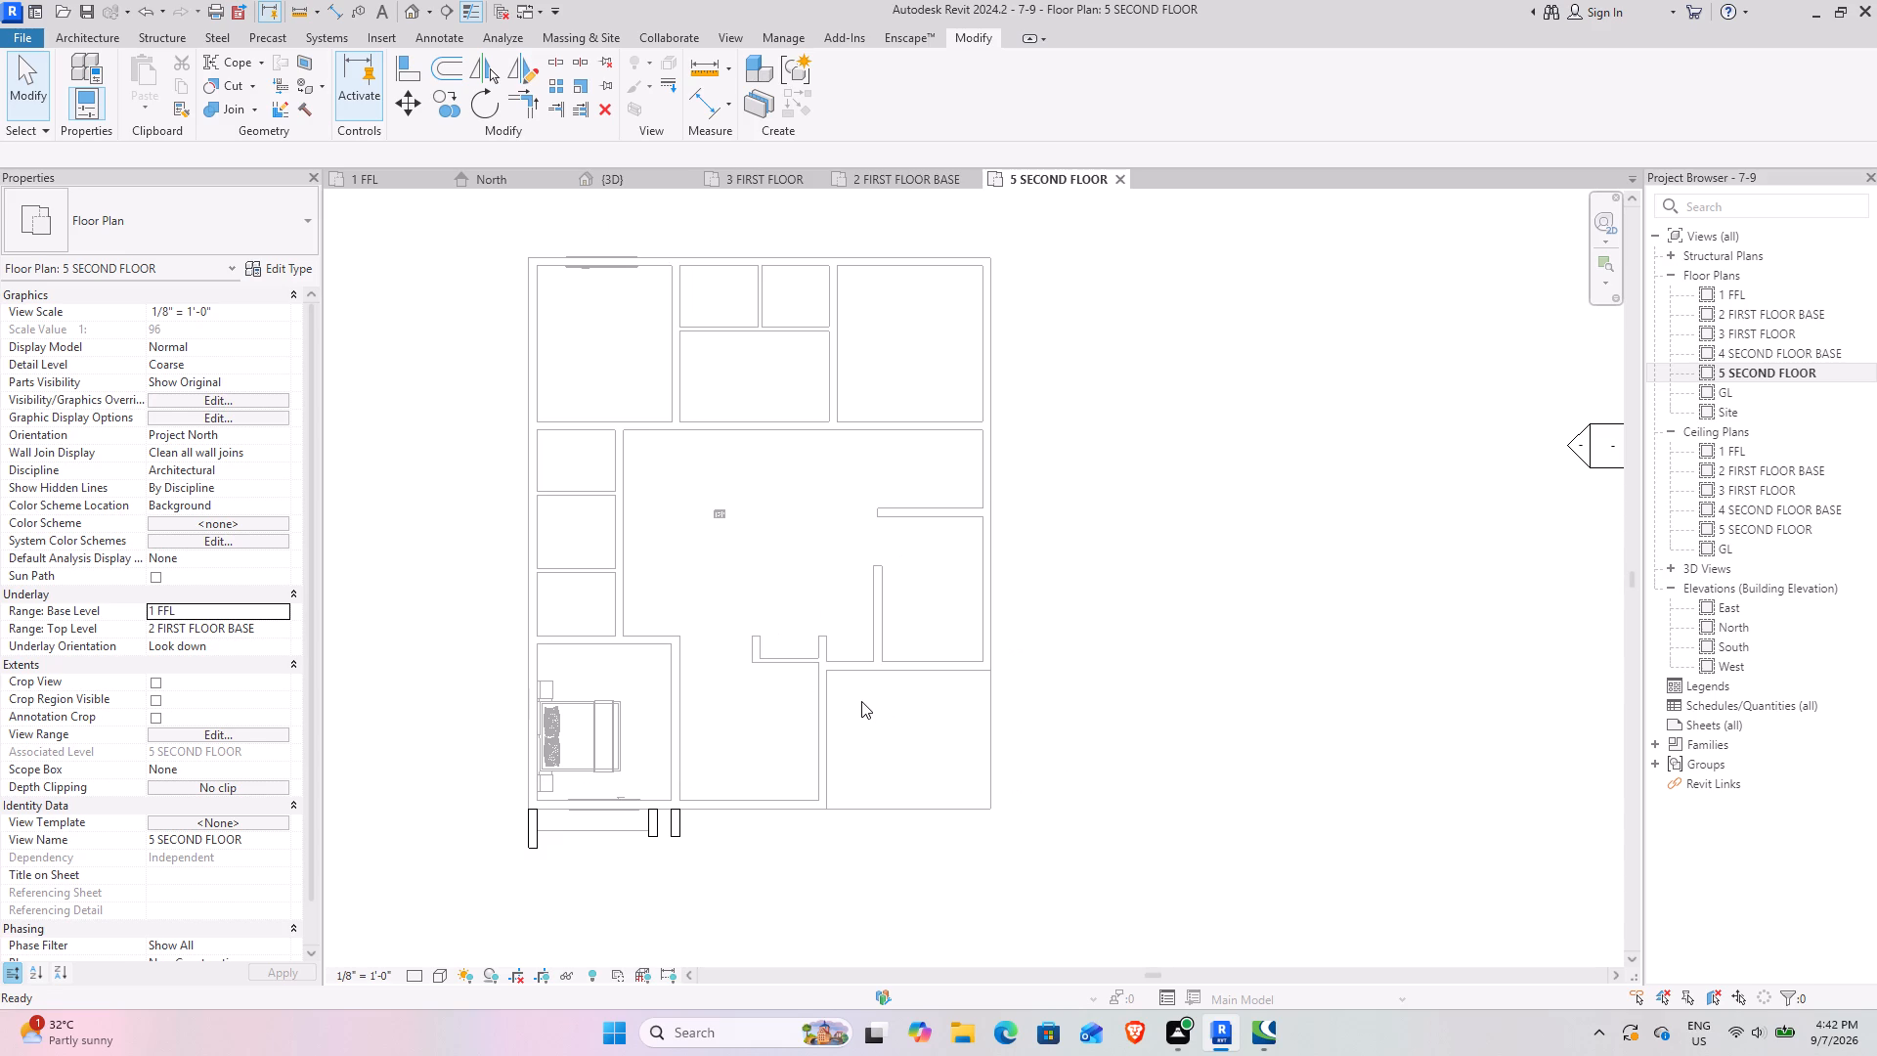
Set the 5 SECOND FLOOR plan's underlay base level to 4 SECOND FLOOR BASE.
left_click(288, 612)
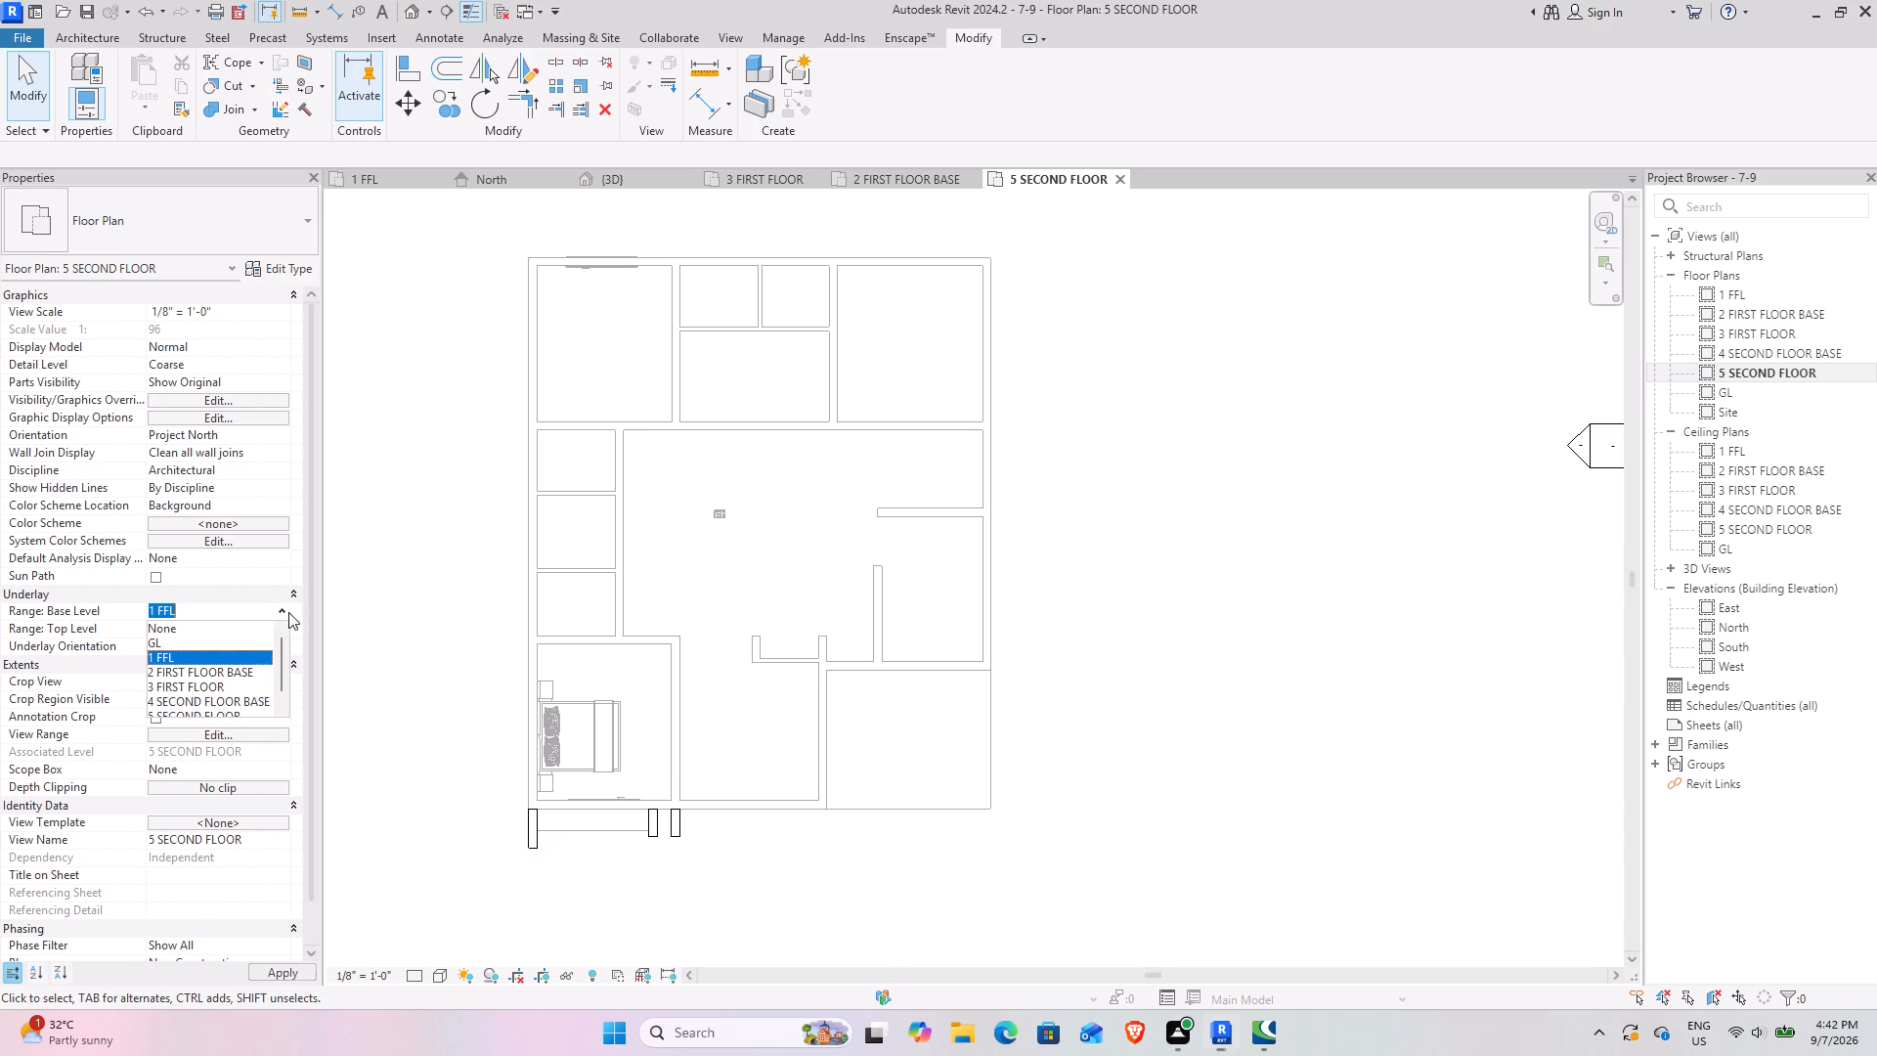
left_click(210, 703)
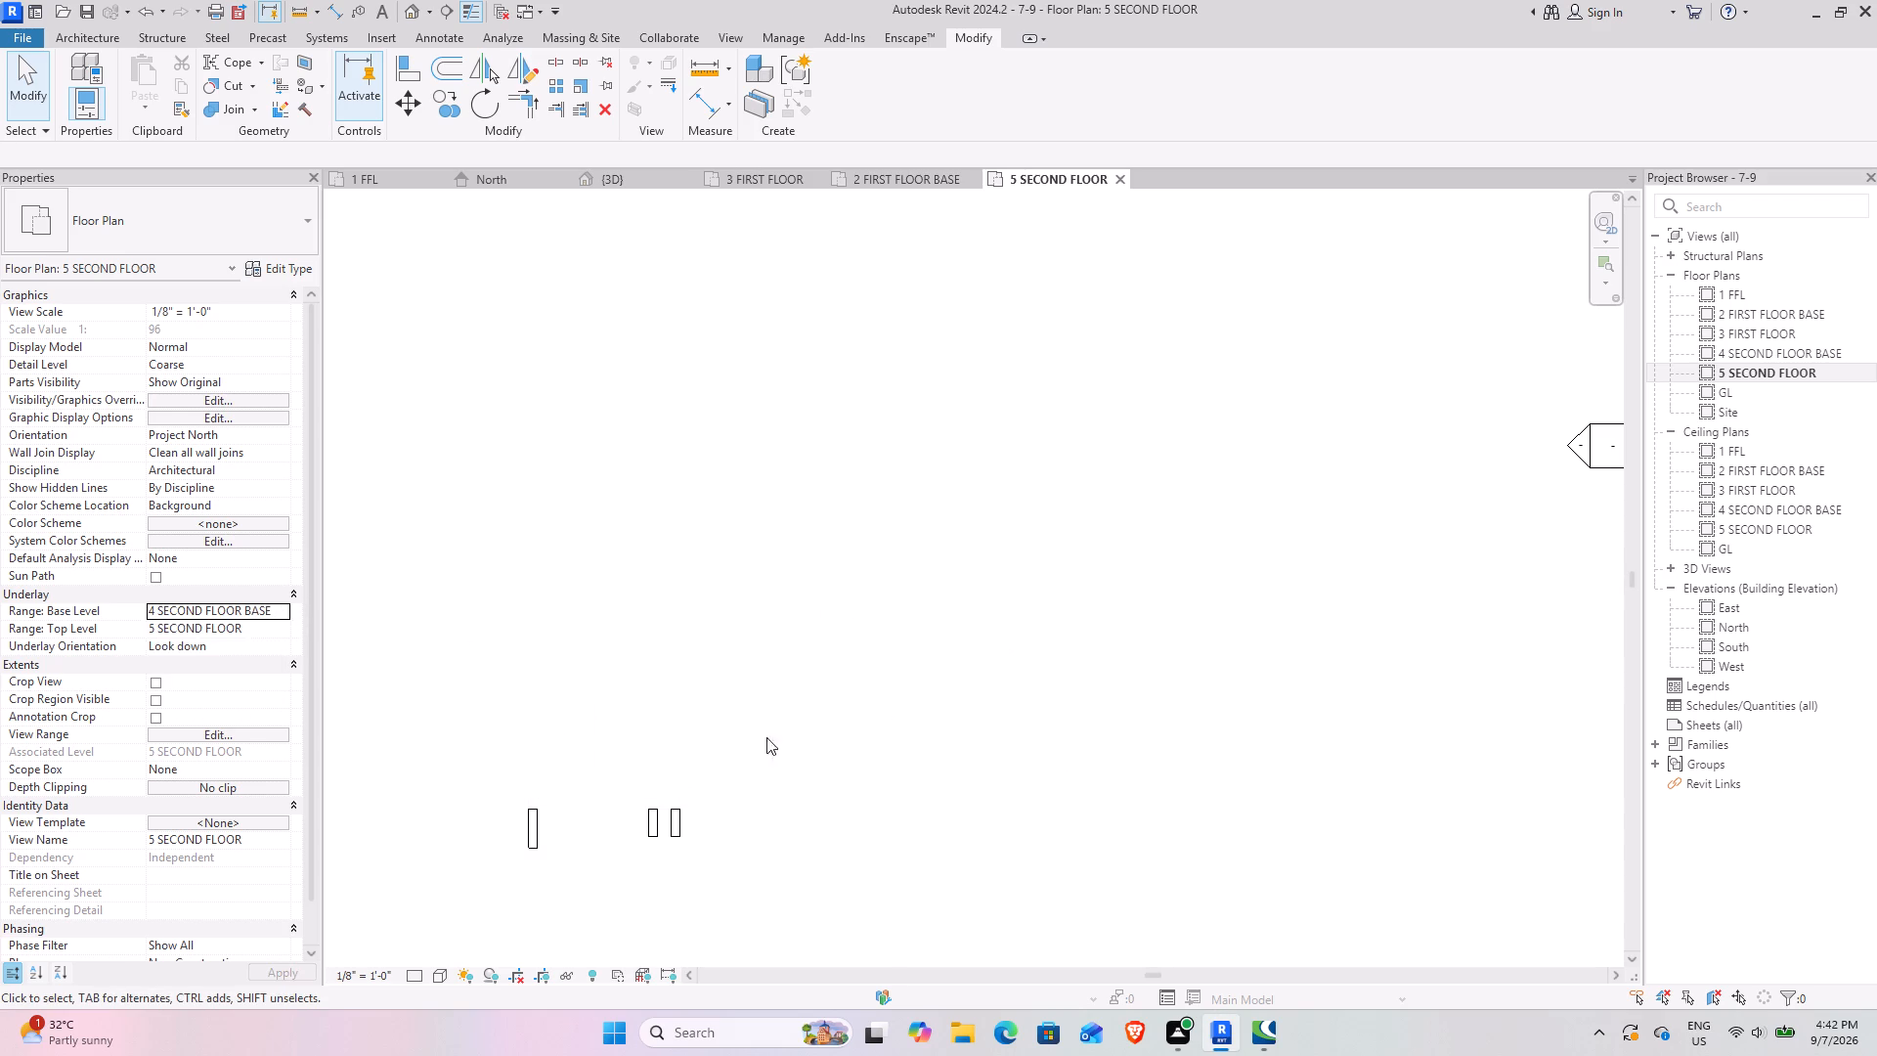
scroll(326, 712, "down", 4)
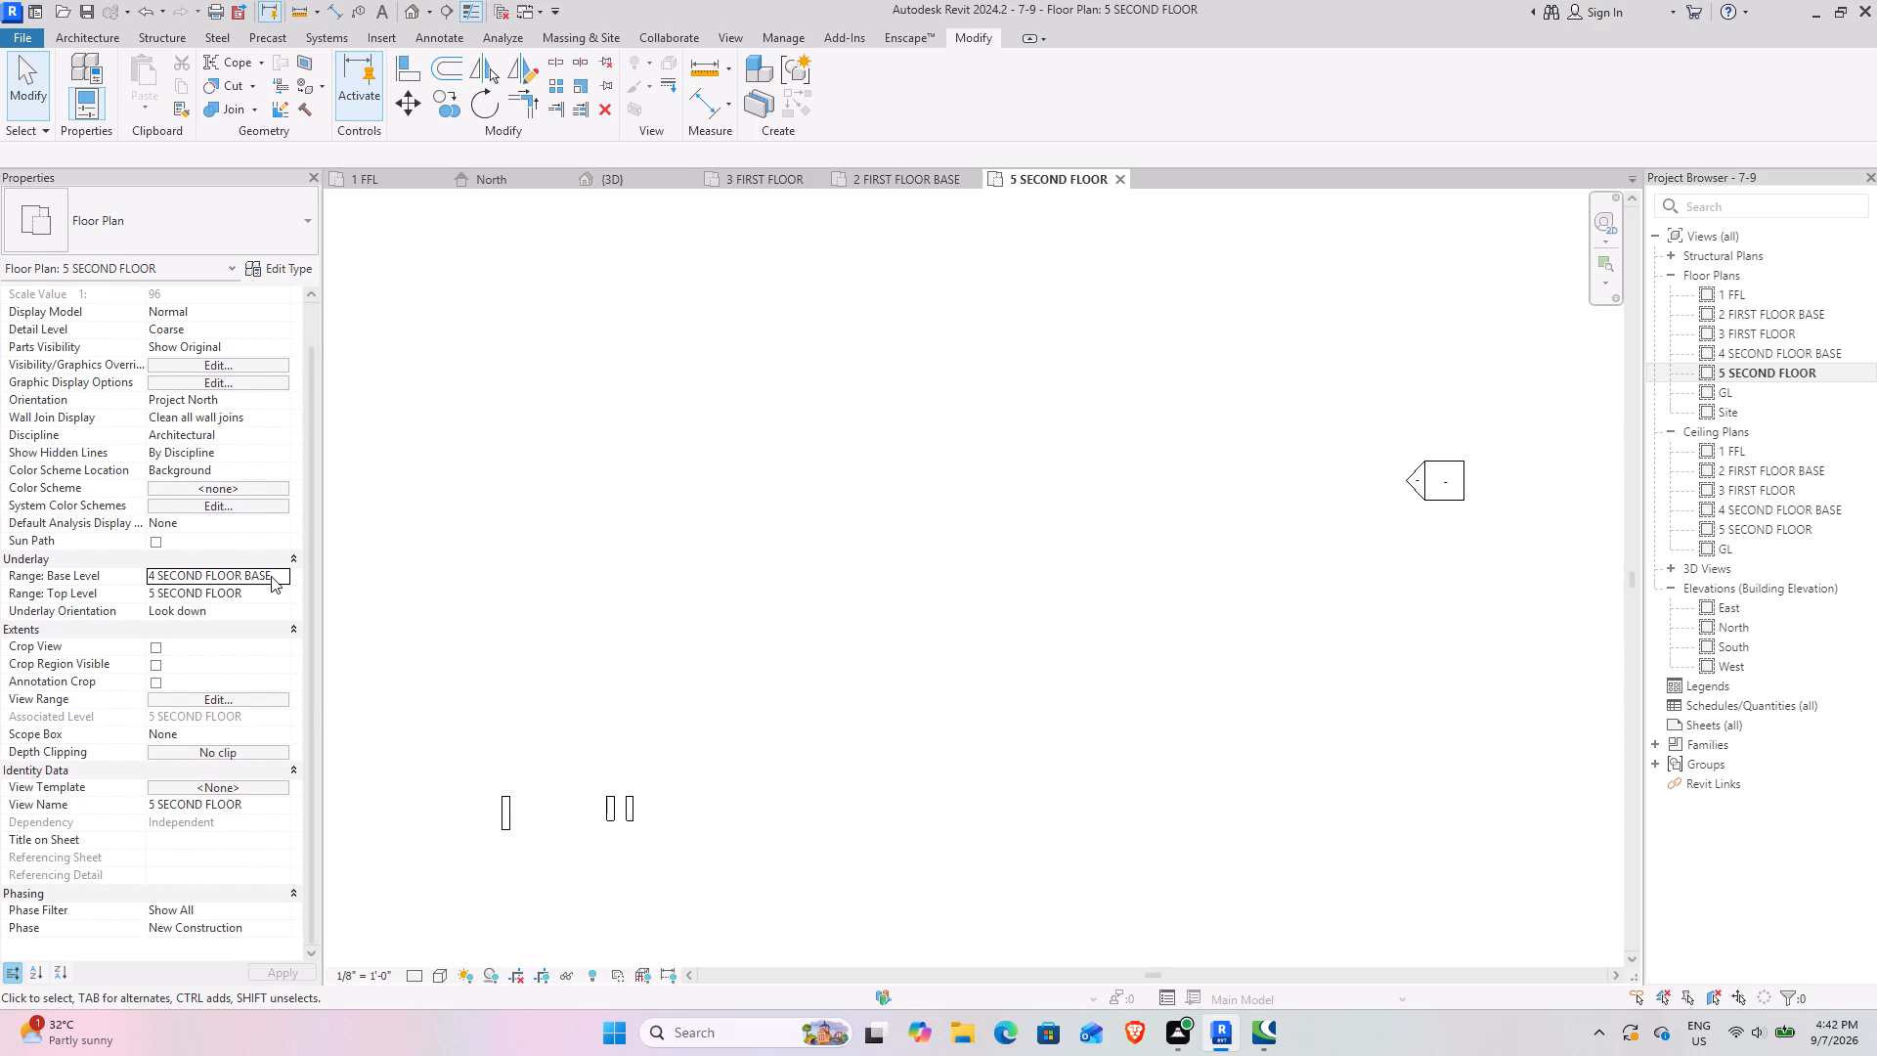
Set the 5 SECOND FLOOR plan's underlay base level to 3 FIRST FLOOR.
left_click(277, 576)
left_click(192, 673)
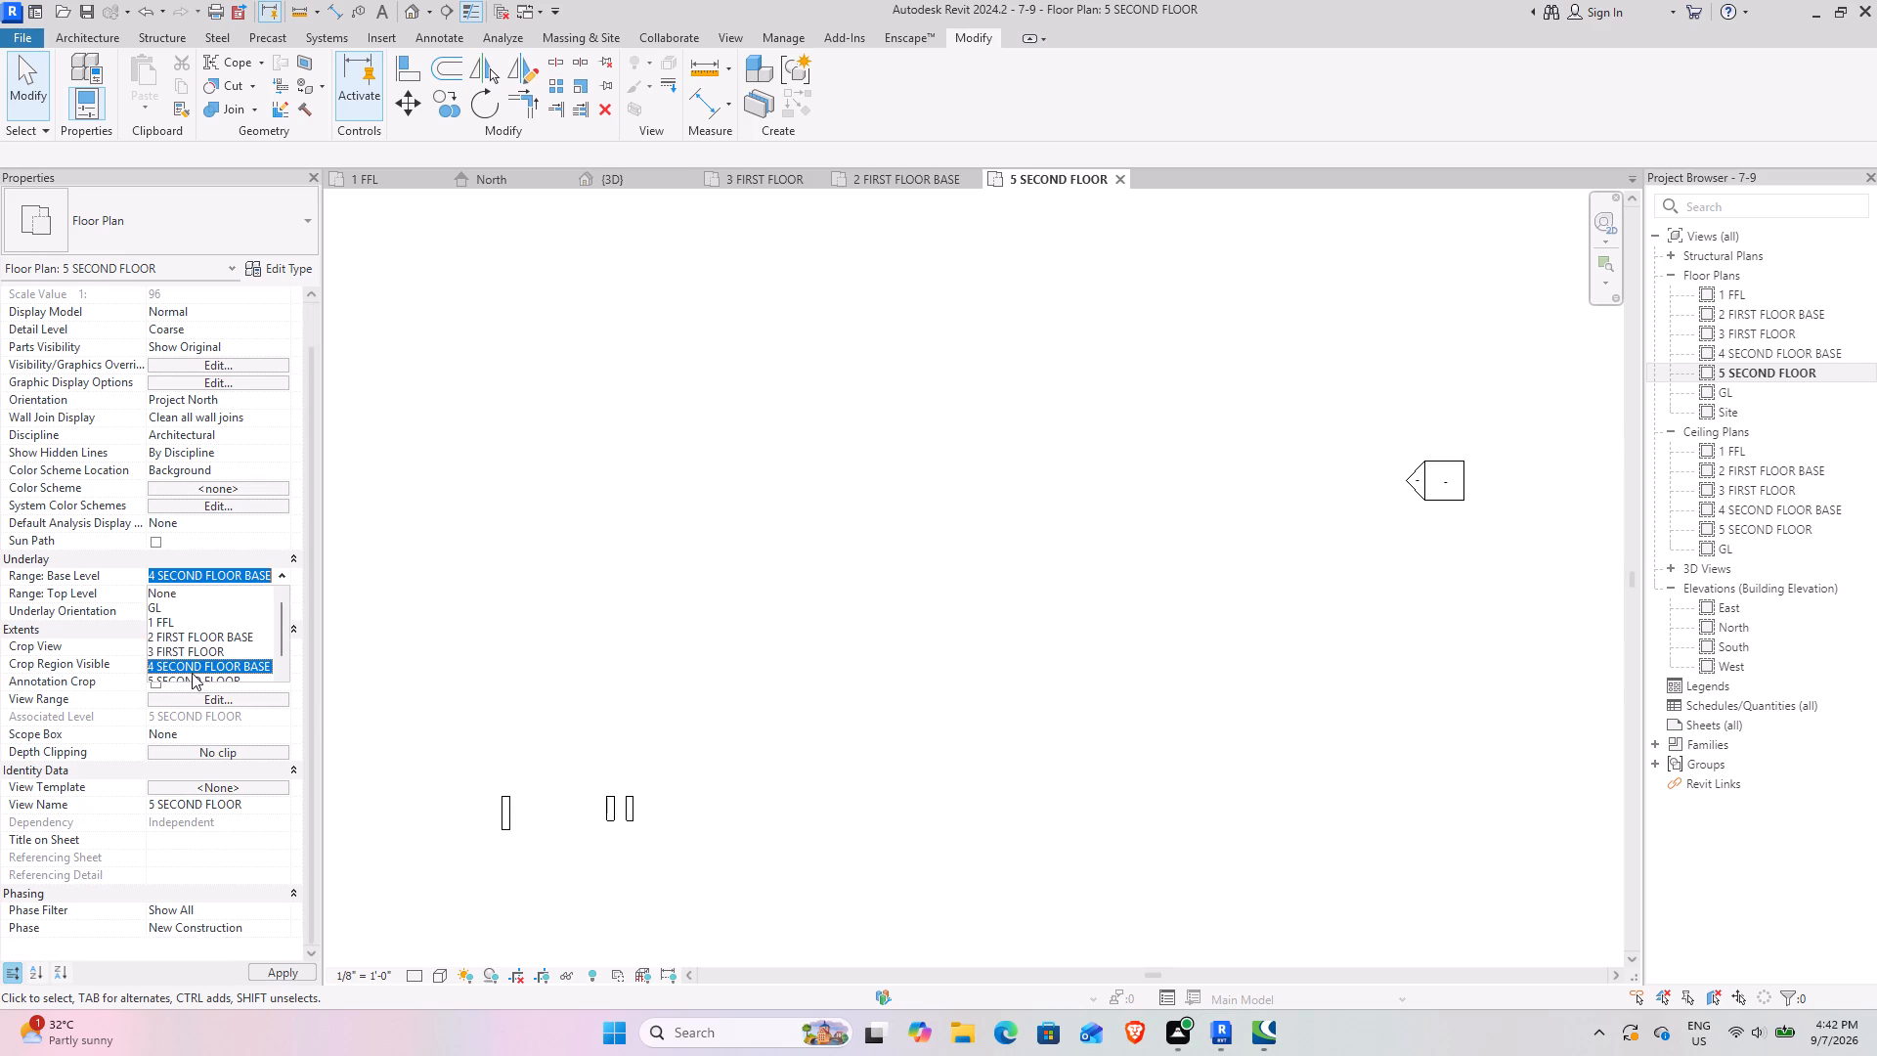
left_click(270, 575)
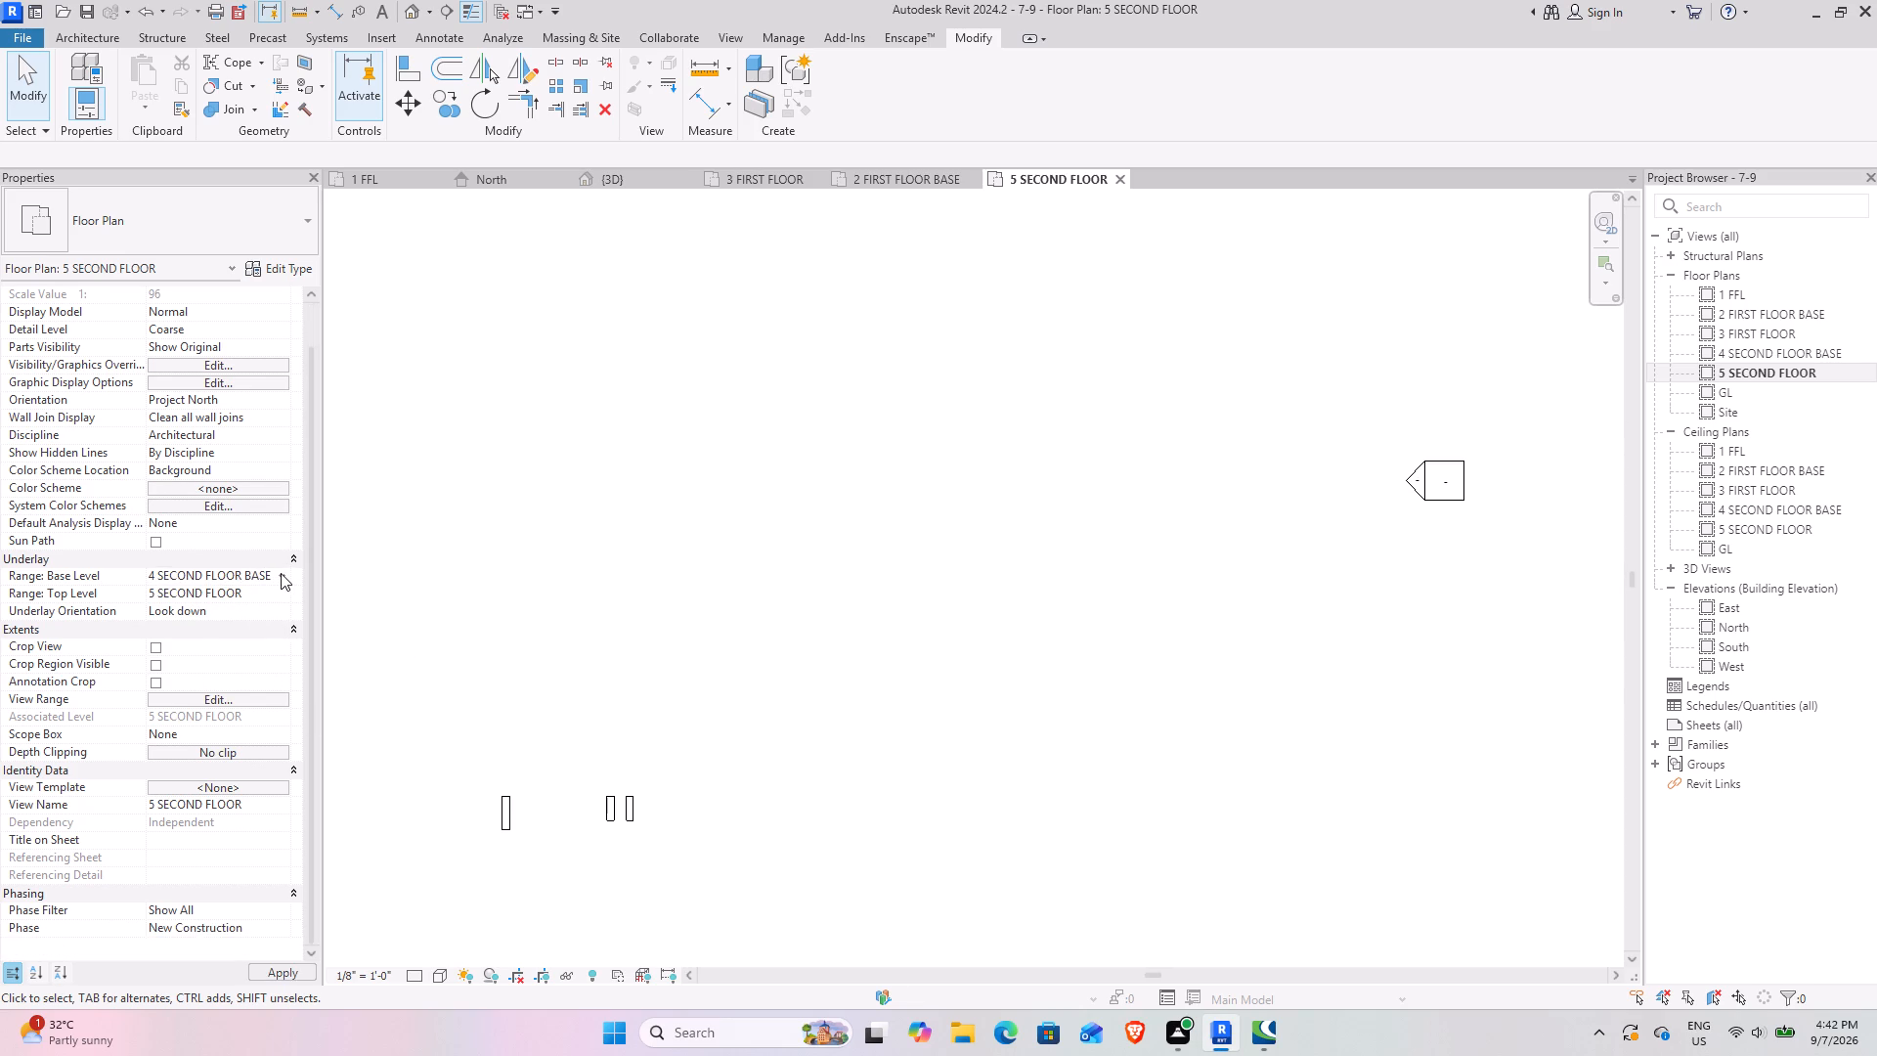
left_click(286, 573)
scroll(211, 662, "down", 2)
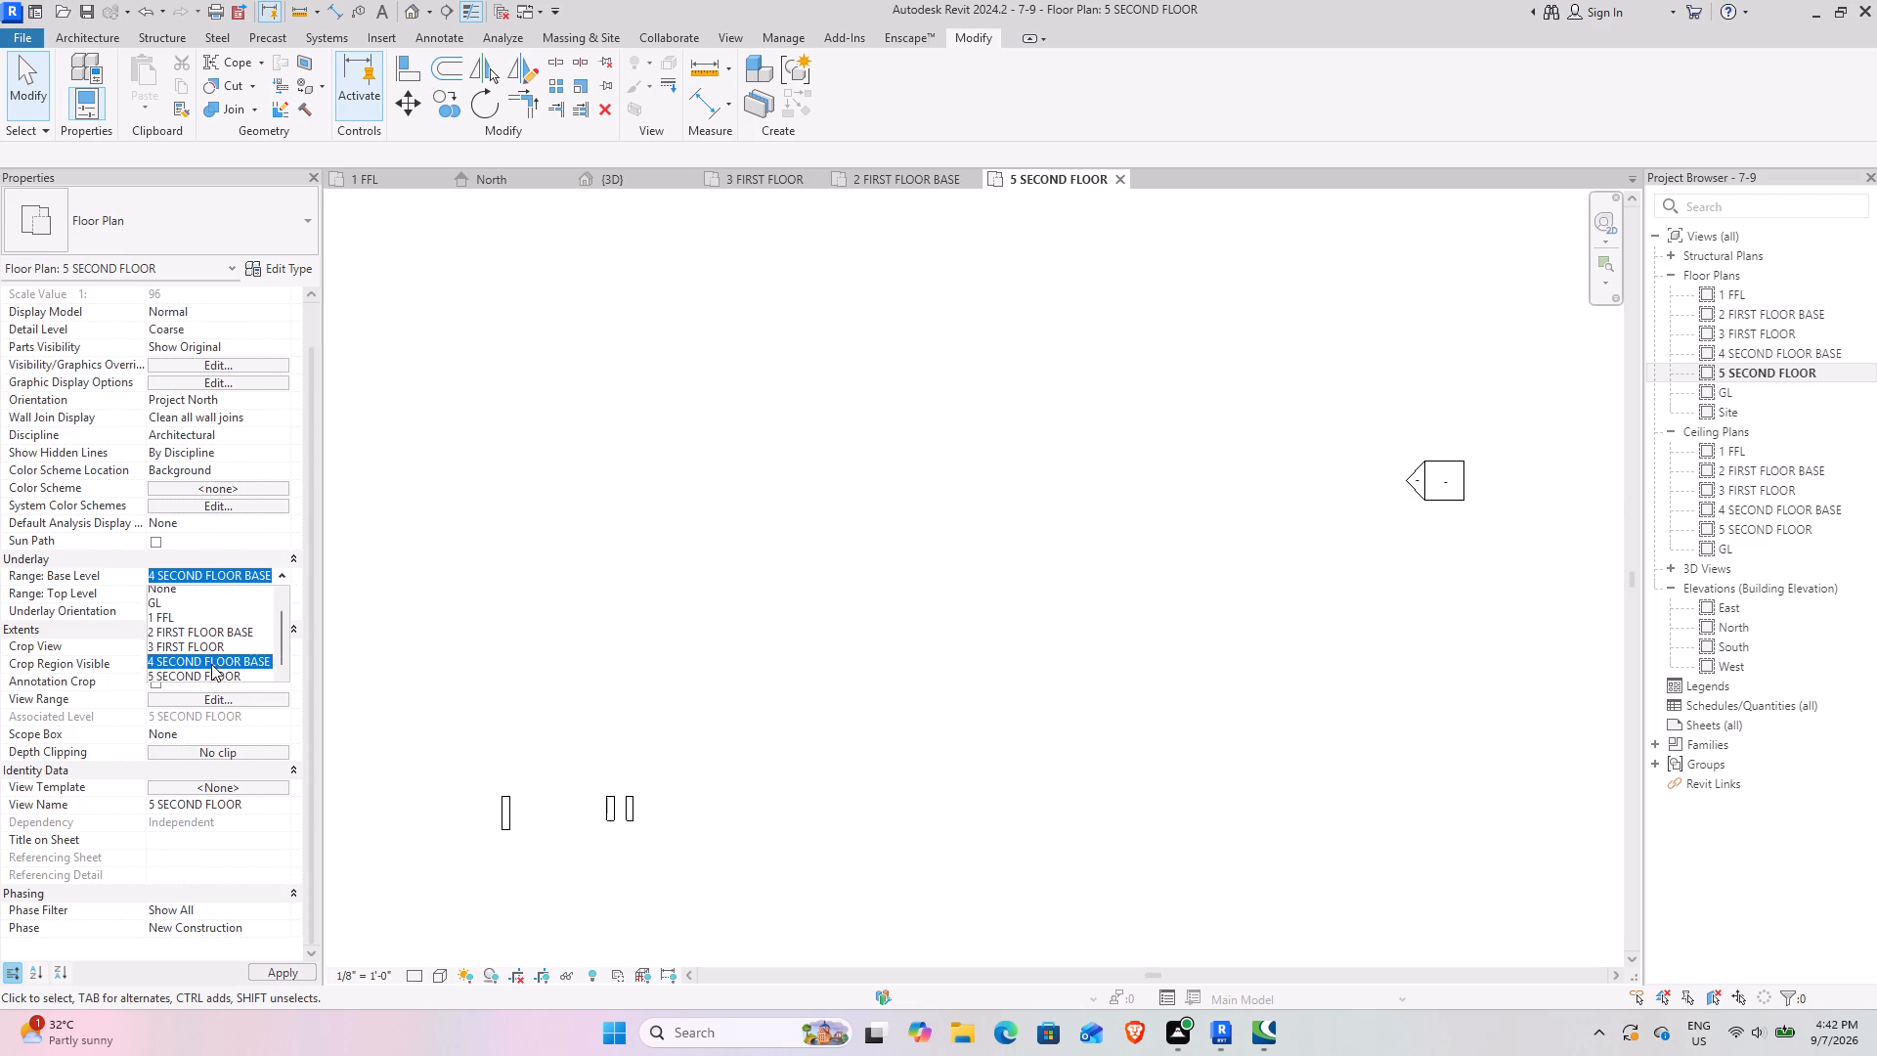
scroll(211, 664, "down", 1)
left_click(211, 665)
left_click(282, 573)
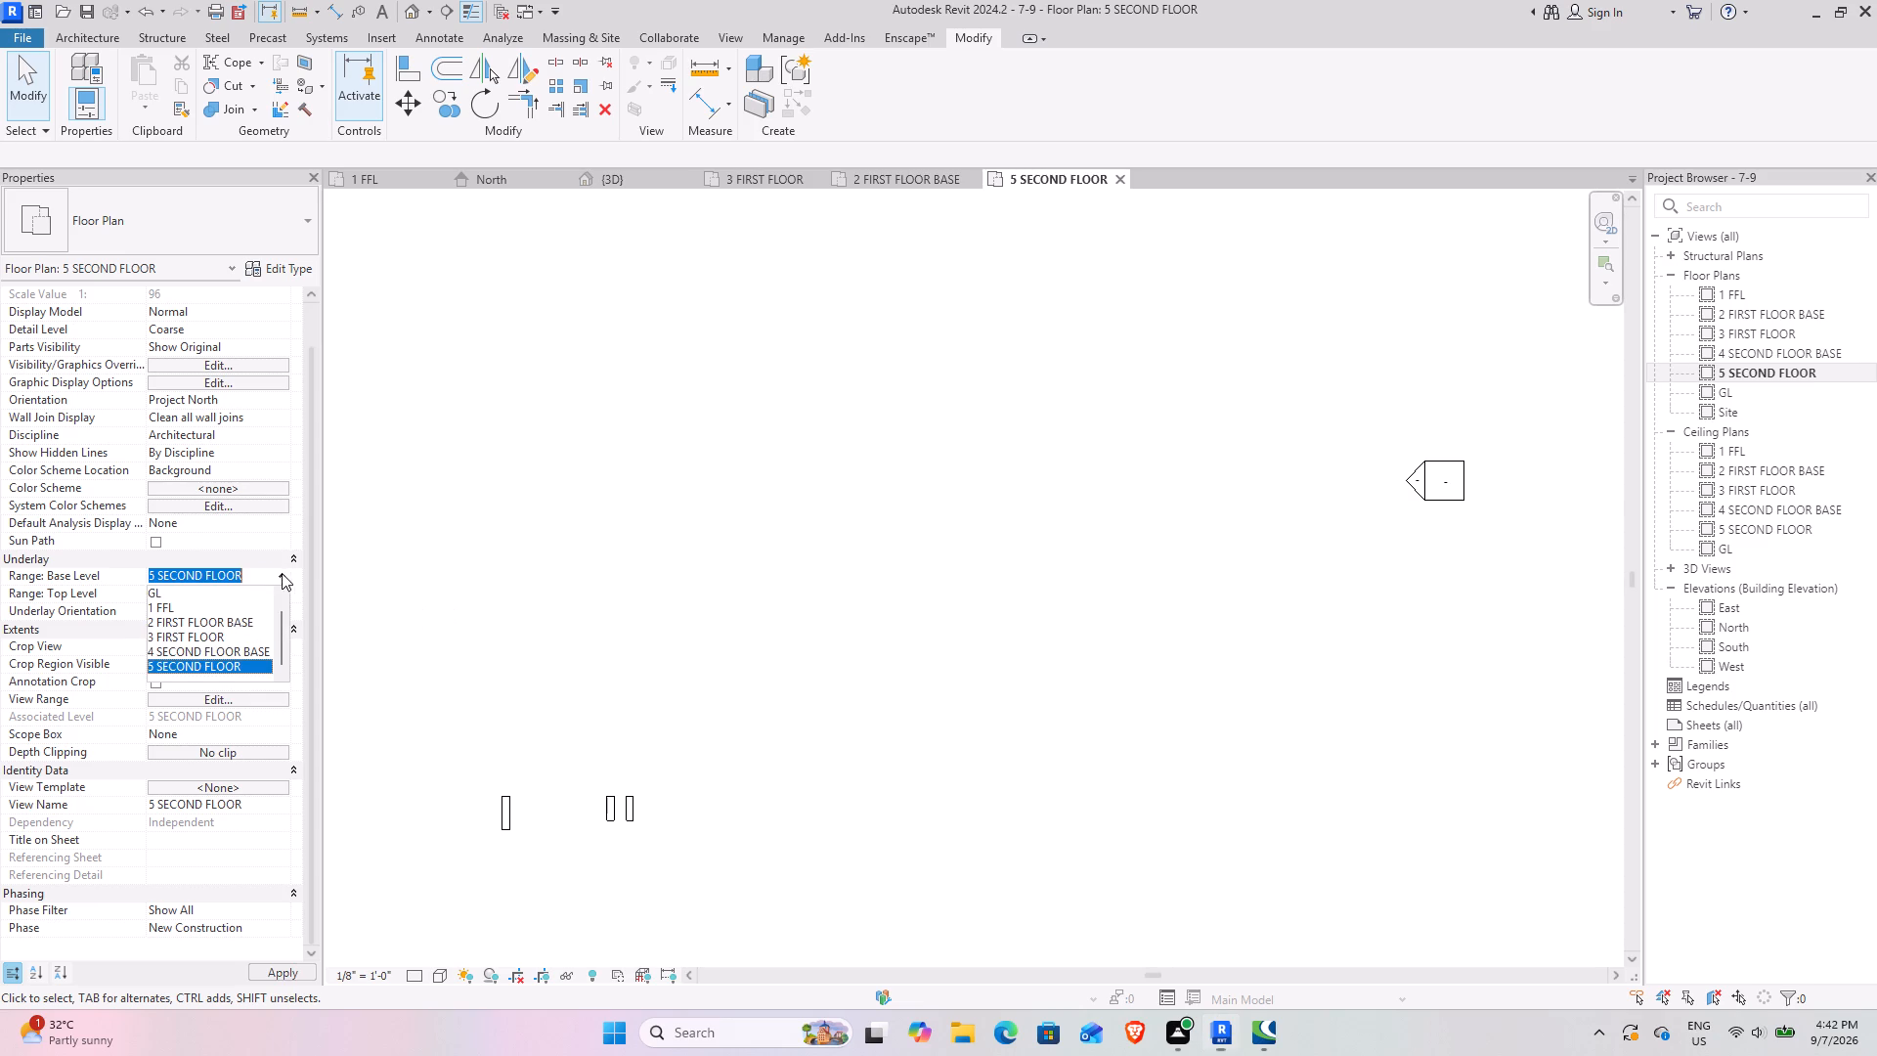
left_click(194, 640)
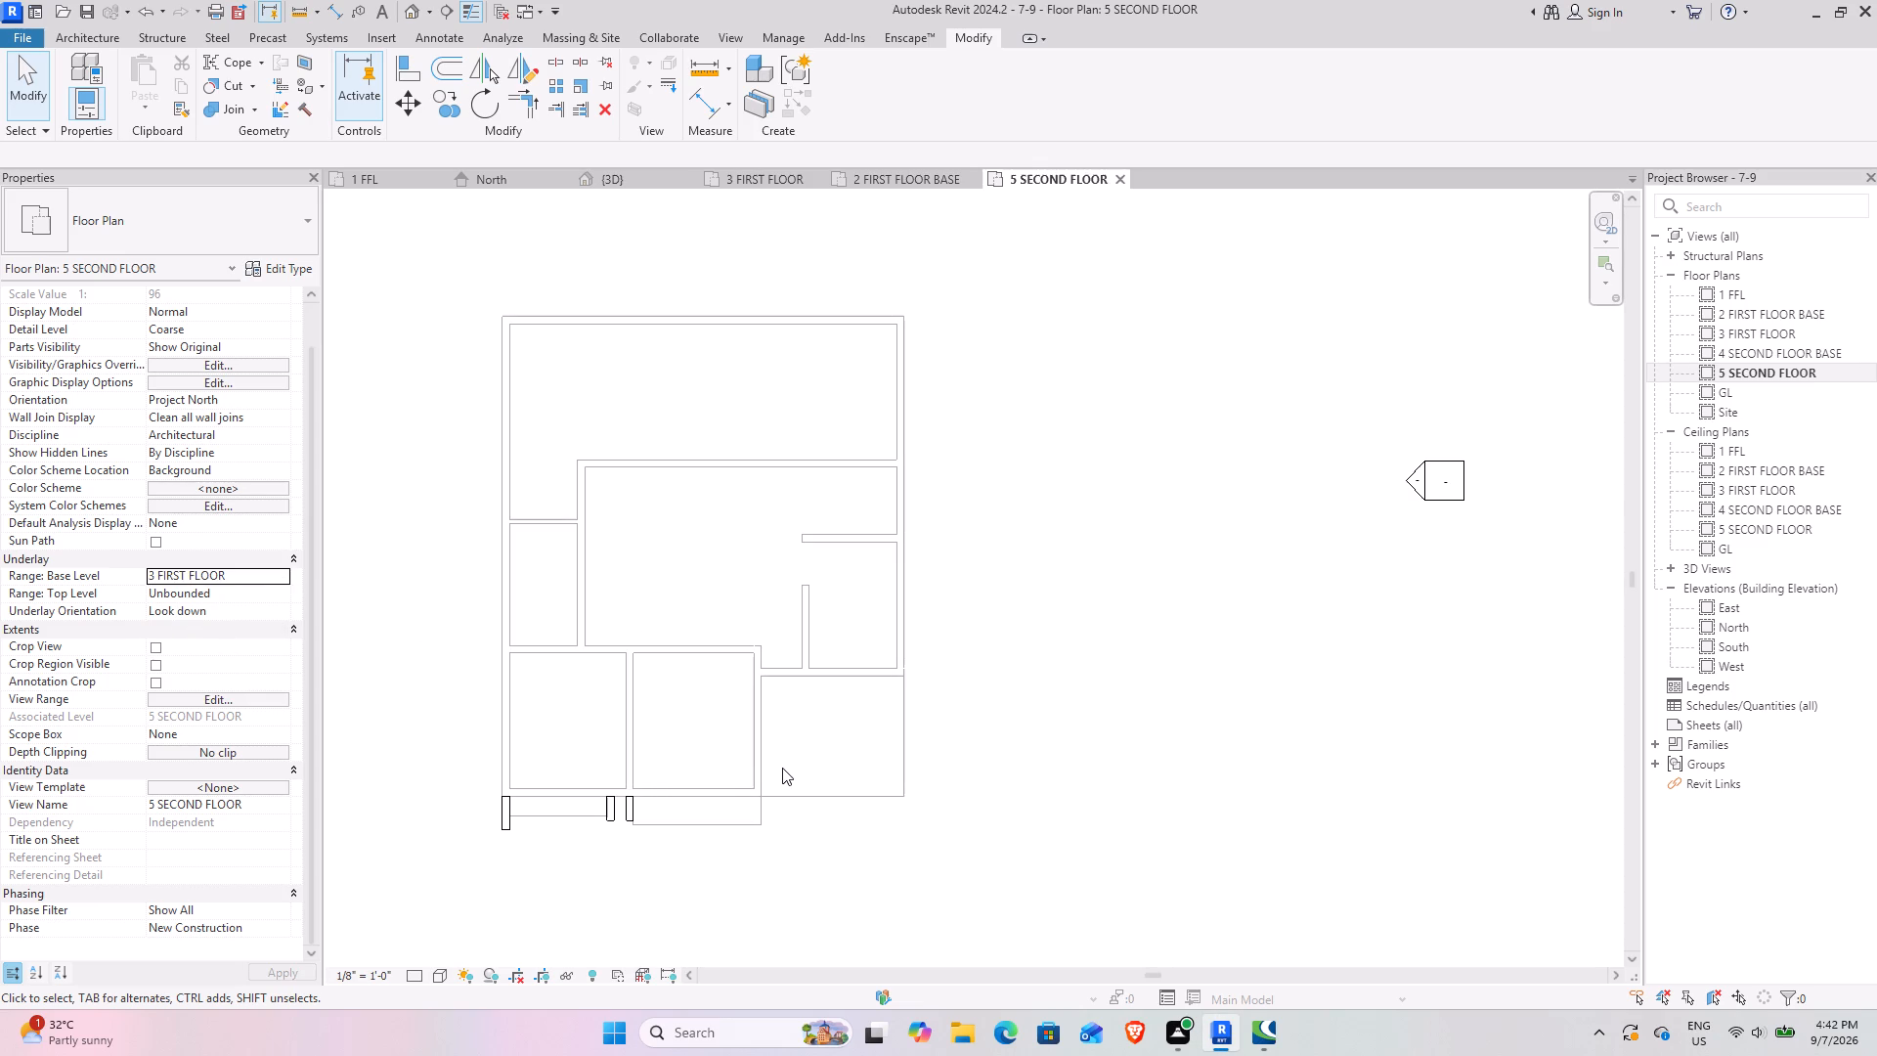
key("Escape")
key("Escape")
key("Escape")
key("Escape")
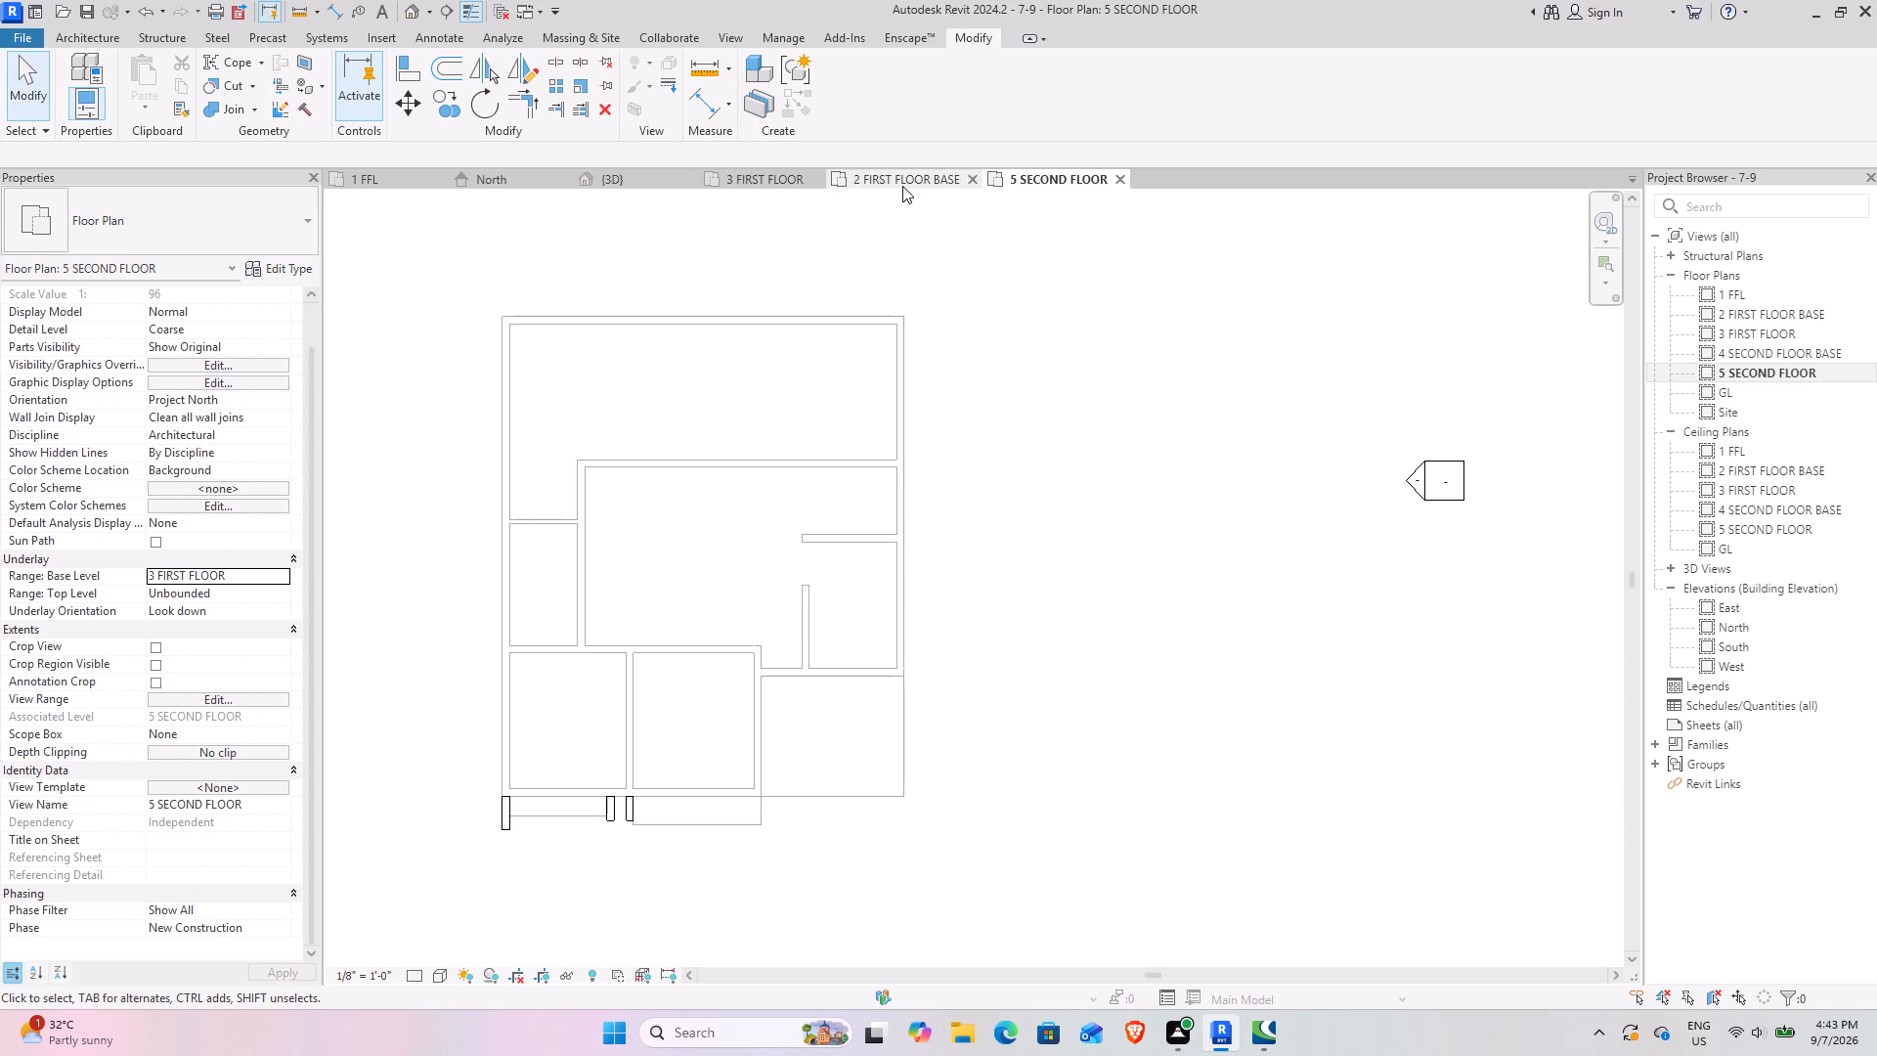
In the 2 FIRST FLOOR BASE plan, delete the first floor's north exterior wall along the rear of the house.
left_click(902, 186)
scroll(650, 463, "down", 10)
middle_click_drag(809, 402, 598, 783)
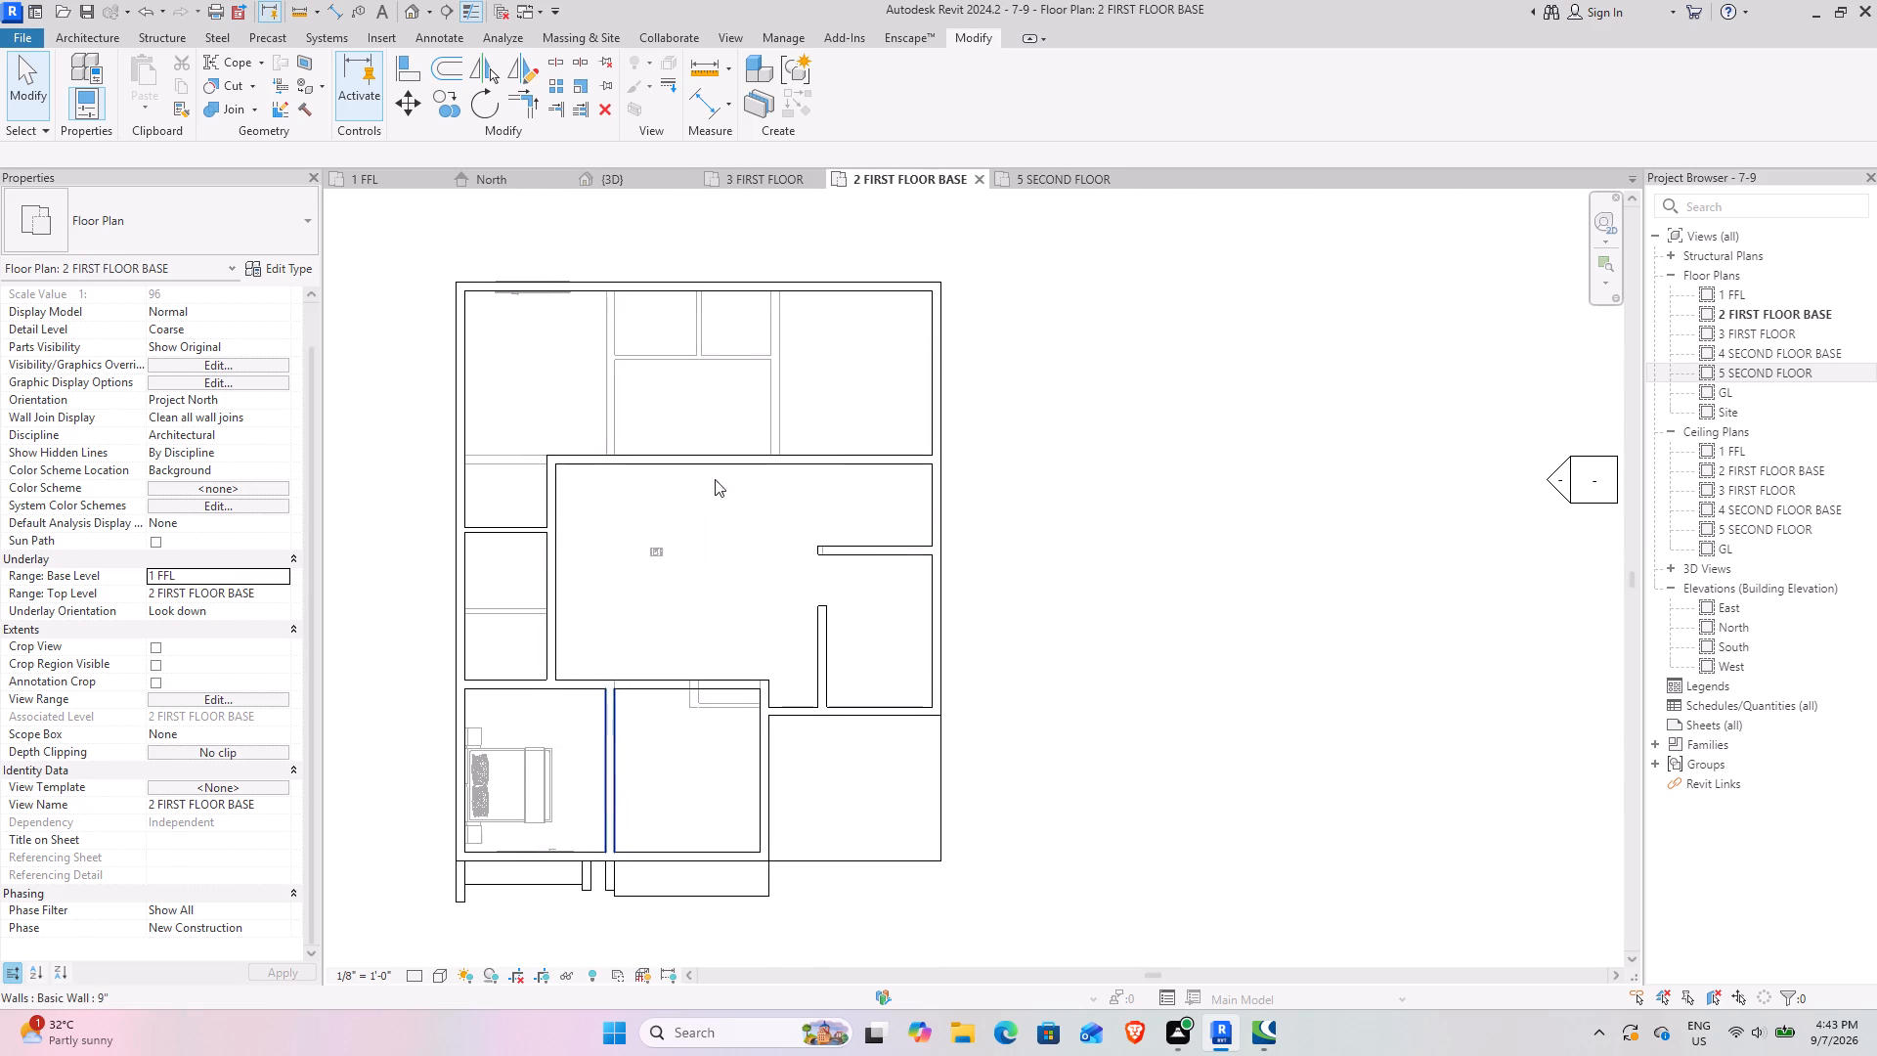
left_click(696, 295)
left_click(604, 114)
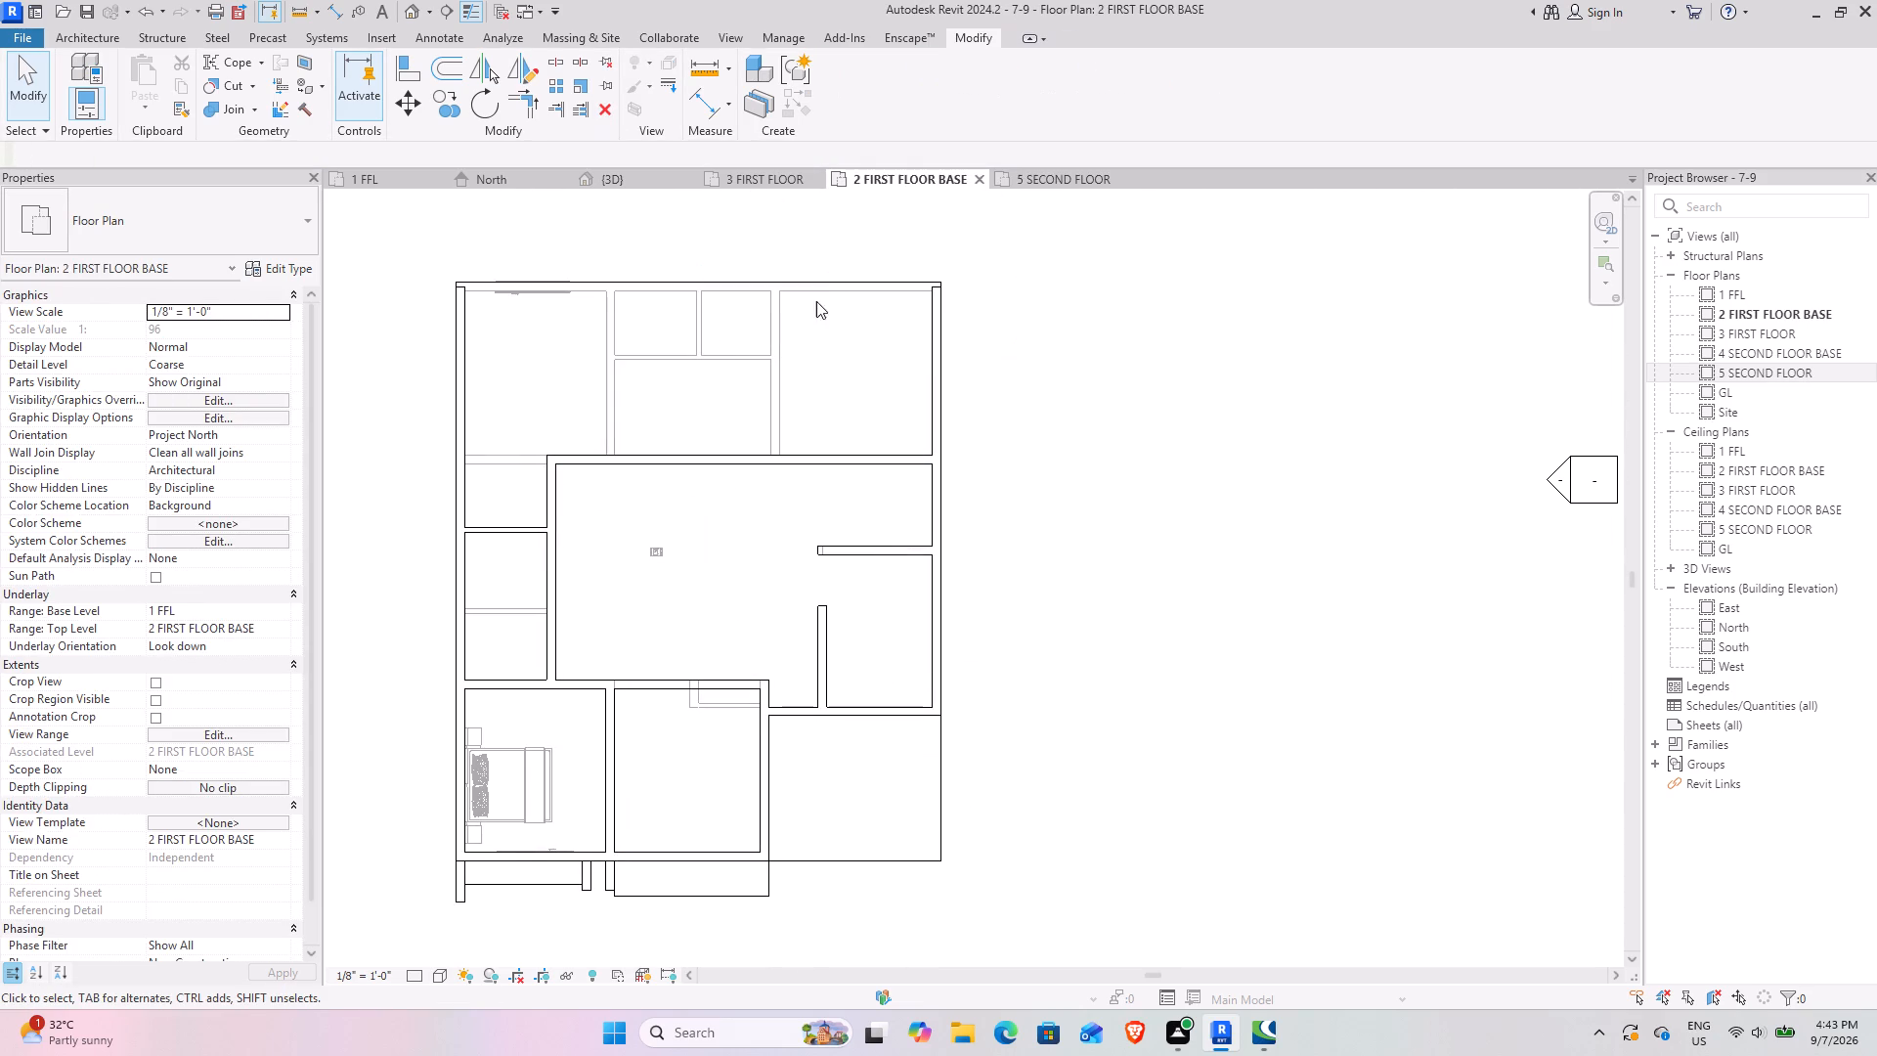
Shorten the east exterior wall to about 22' and align its north end with the outer face of the 9" cross wall.
left_click(935, 327)
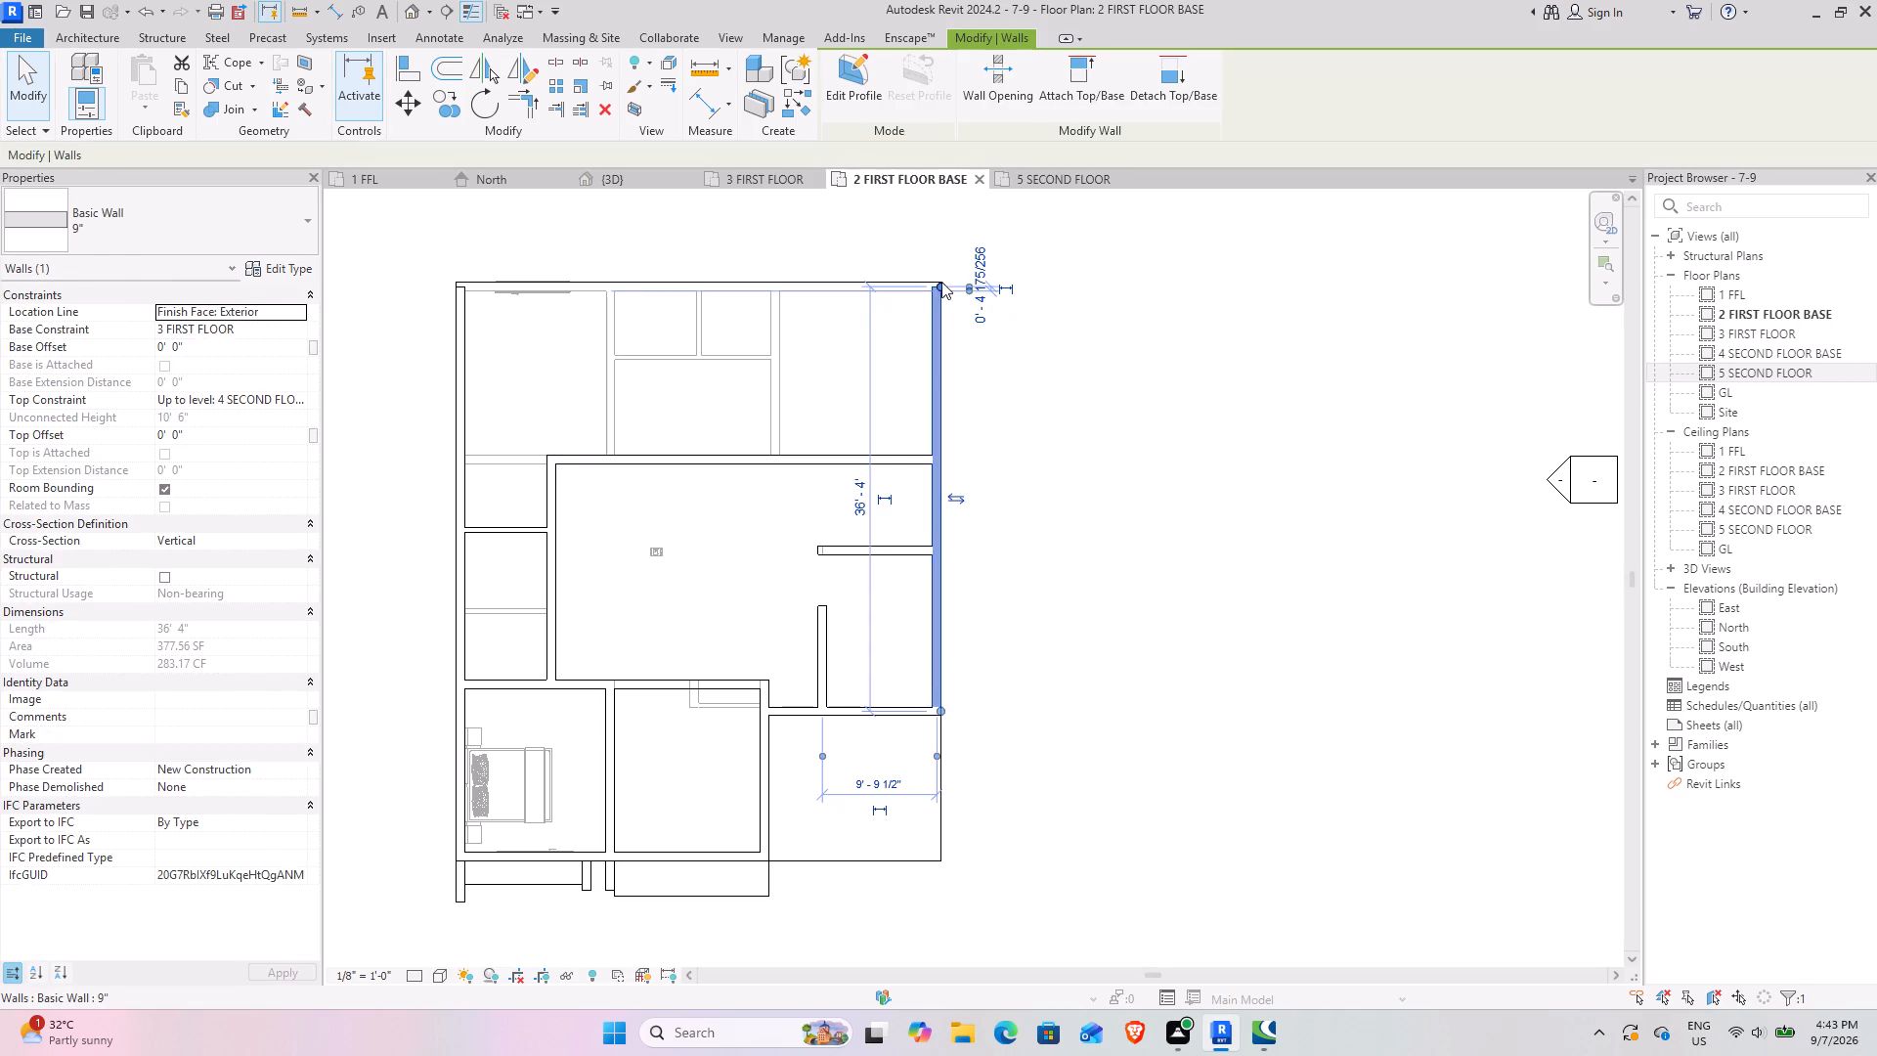
left_click_drag(941, 282, 935, 456)
scroll(938, 453, "up", 5)
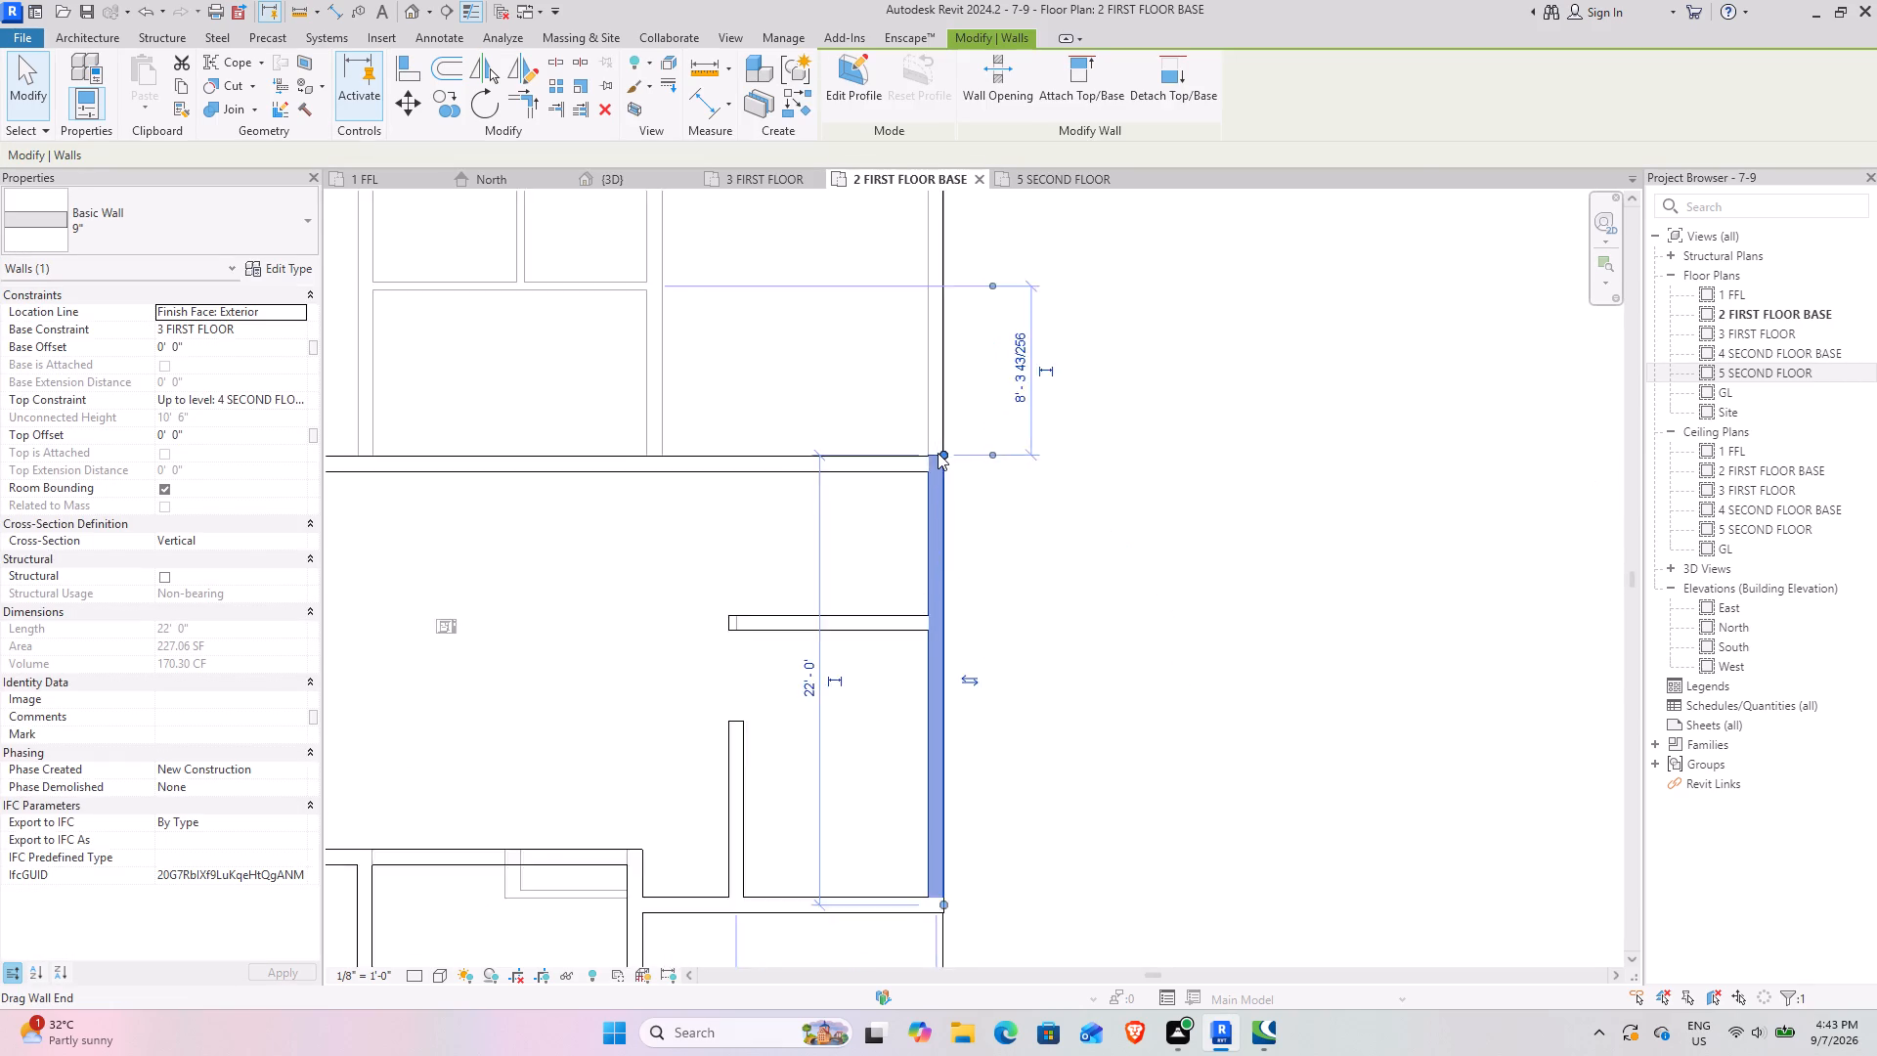
scroll(938, 453, "up", 12)
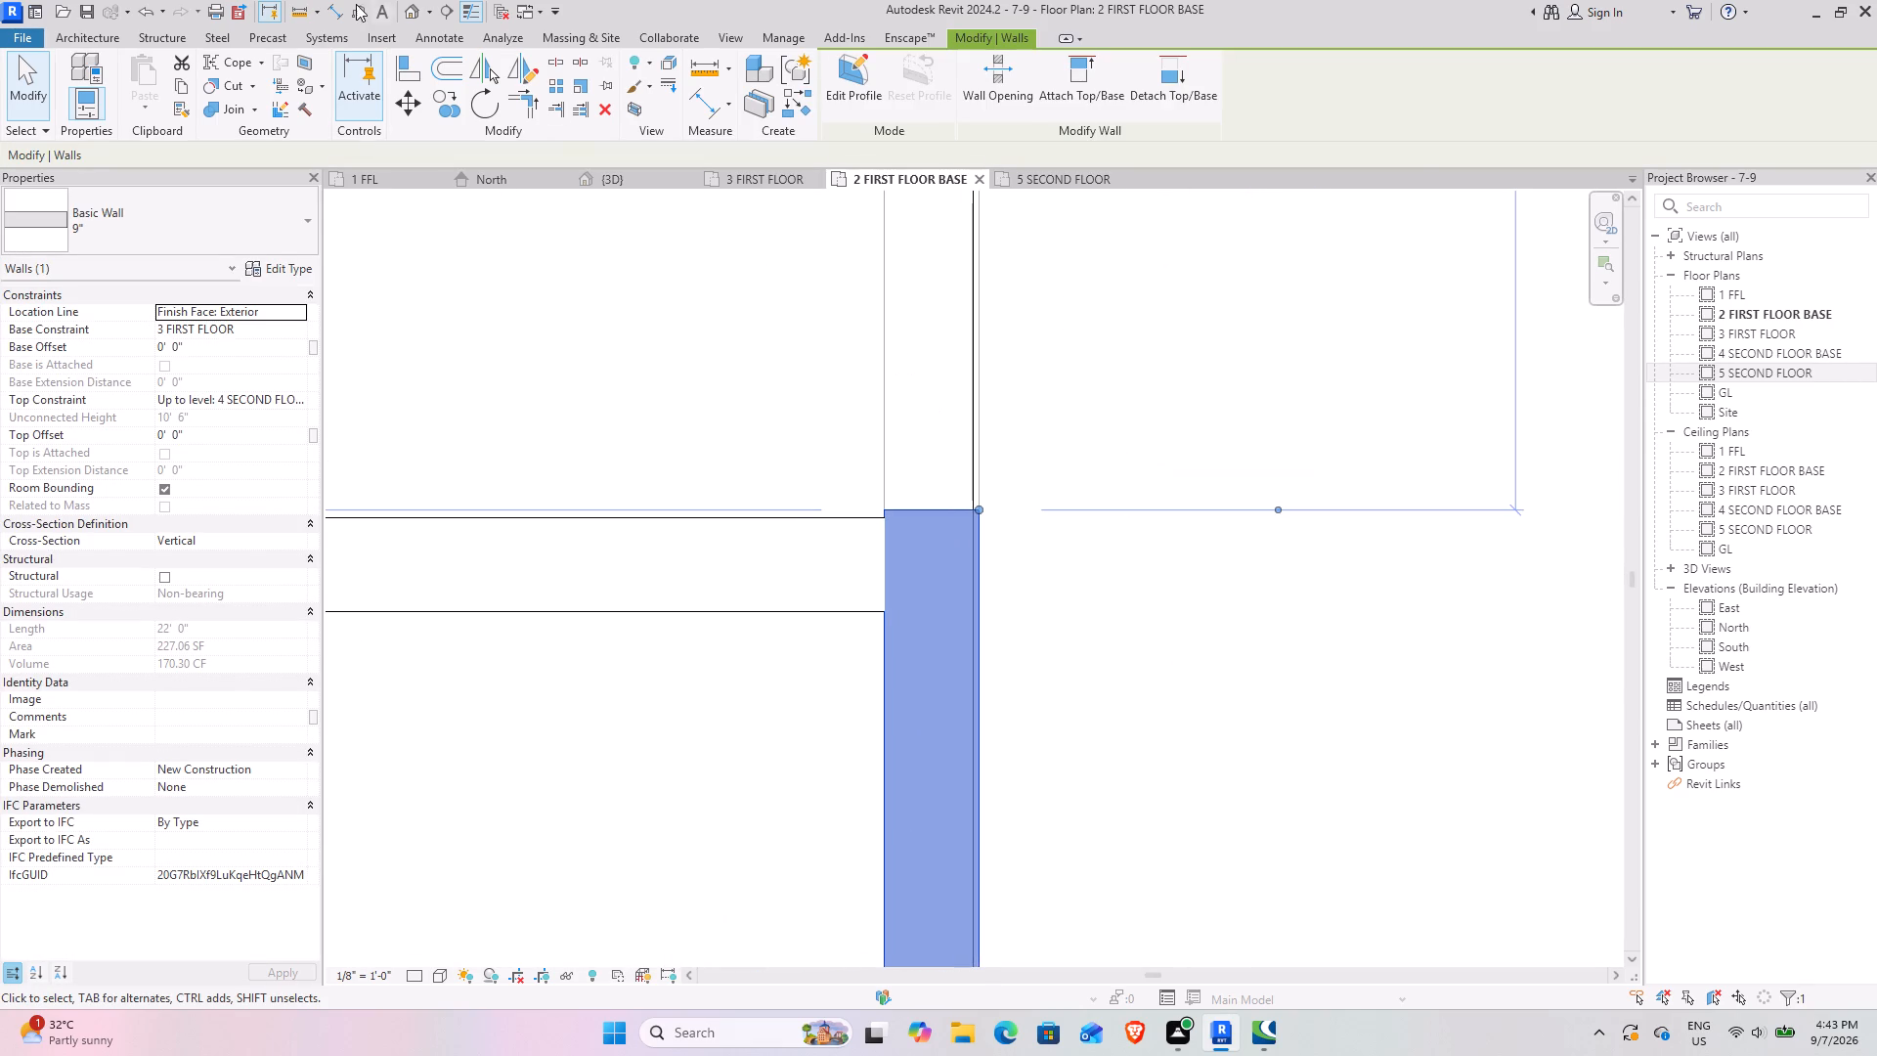
left_click(417, 75)
left_click(819, 508)
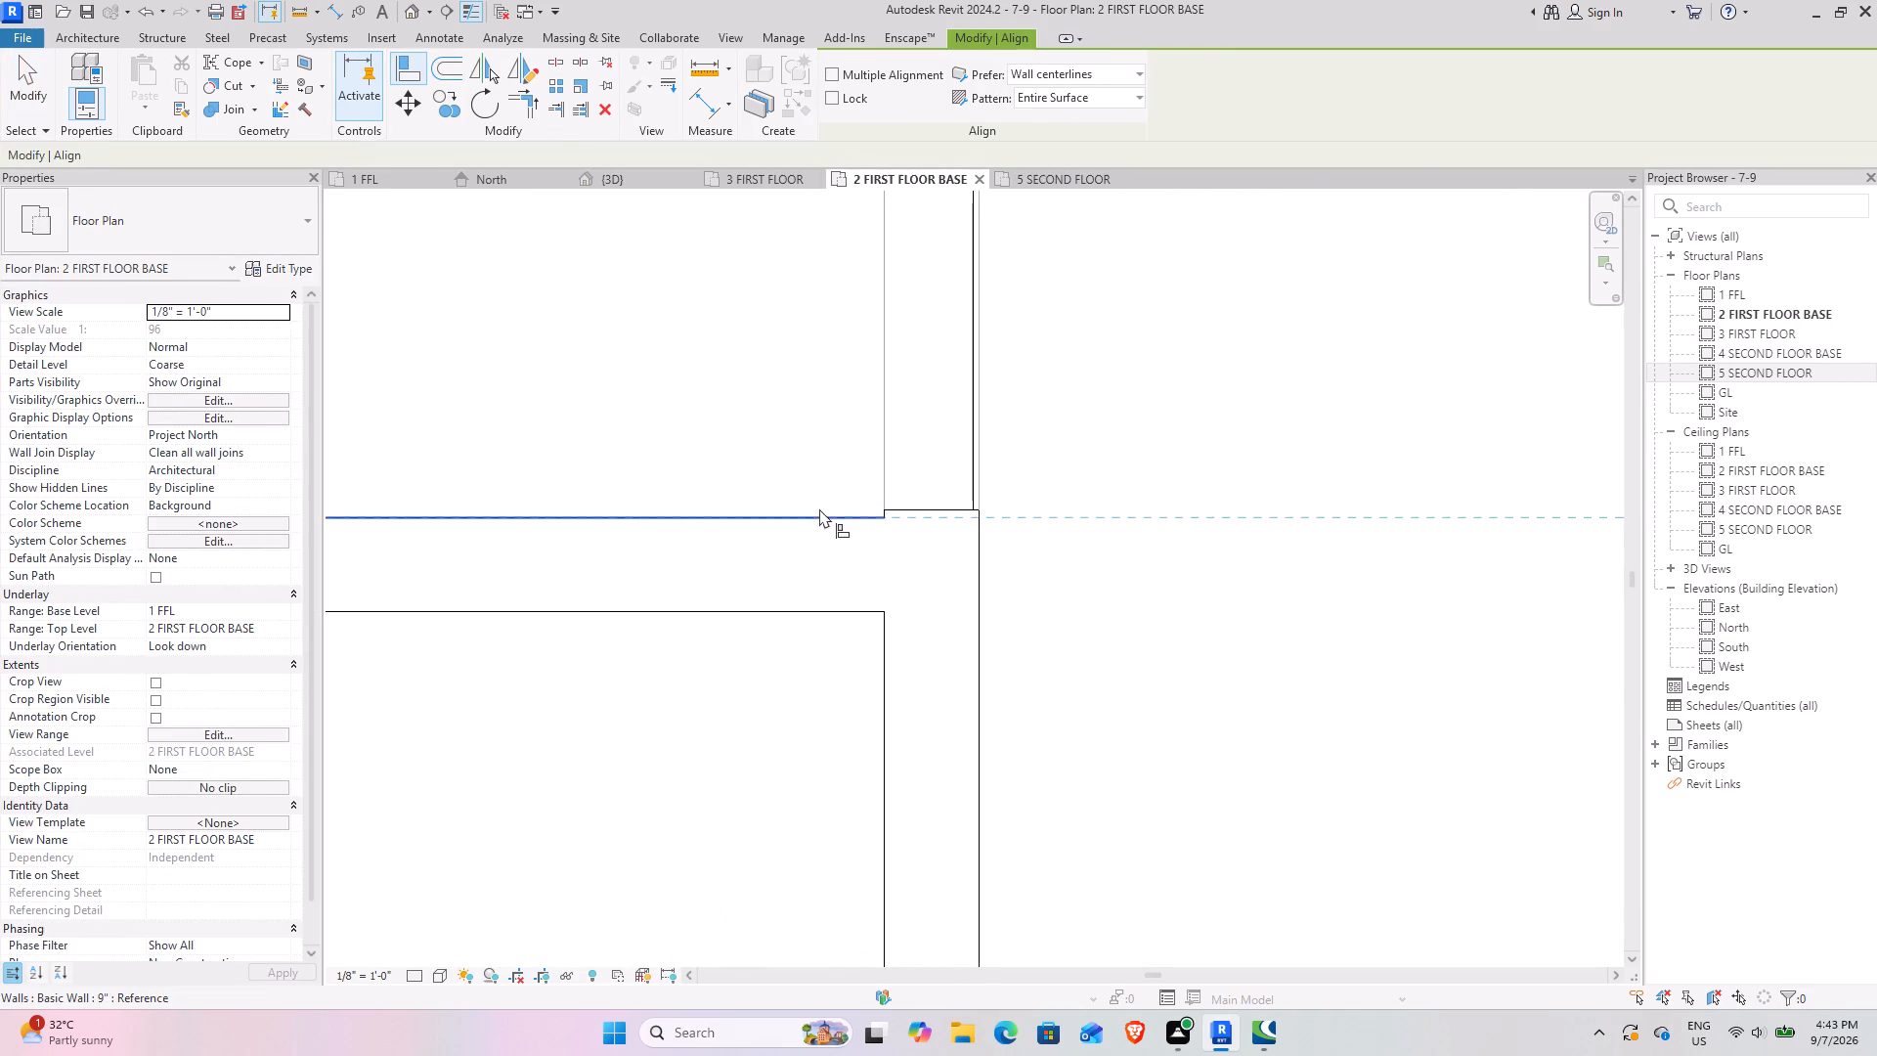
left_click(922, 510)
Align the west exterior wall's north end with the north face of the 4.5" wall, using the Align tool.
scroll(546, 458, "down", 10)
middle_click_drag(524, 464, 1275, 474)
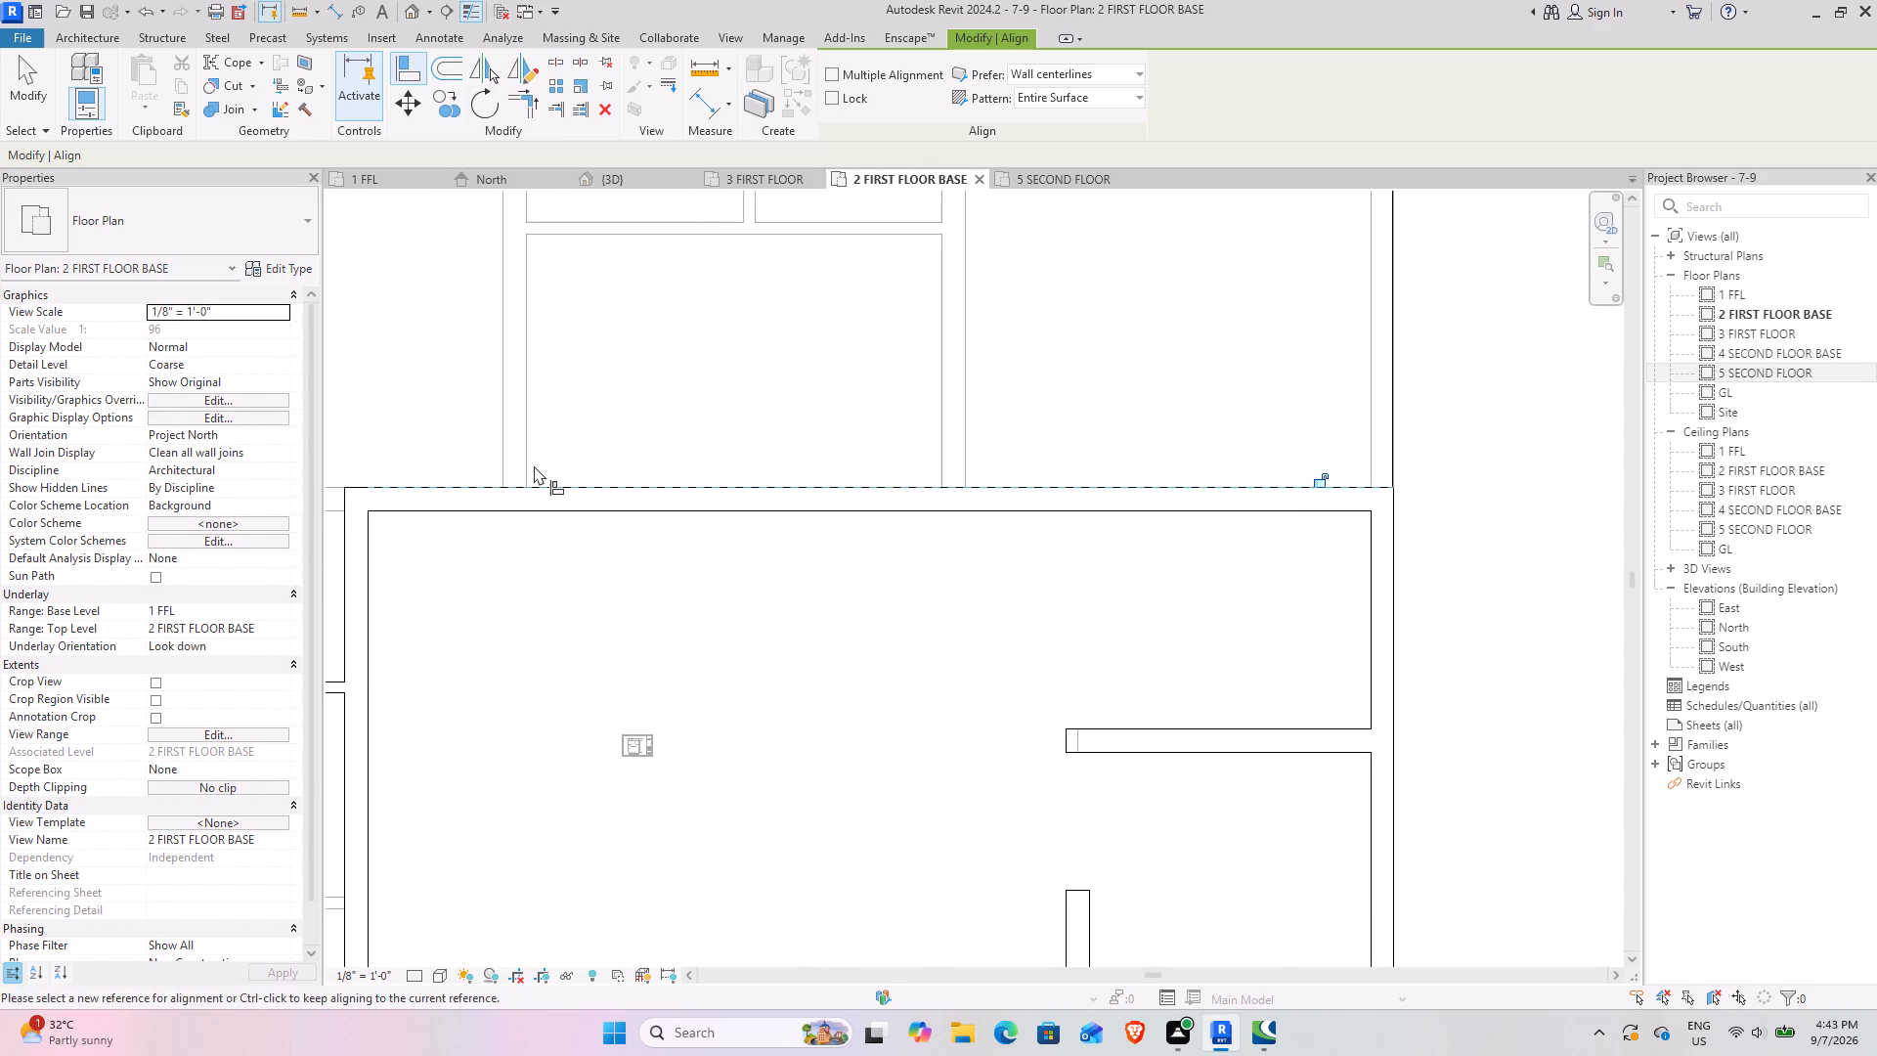
middle_click_drag(534, 465, 1034, 566)
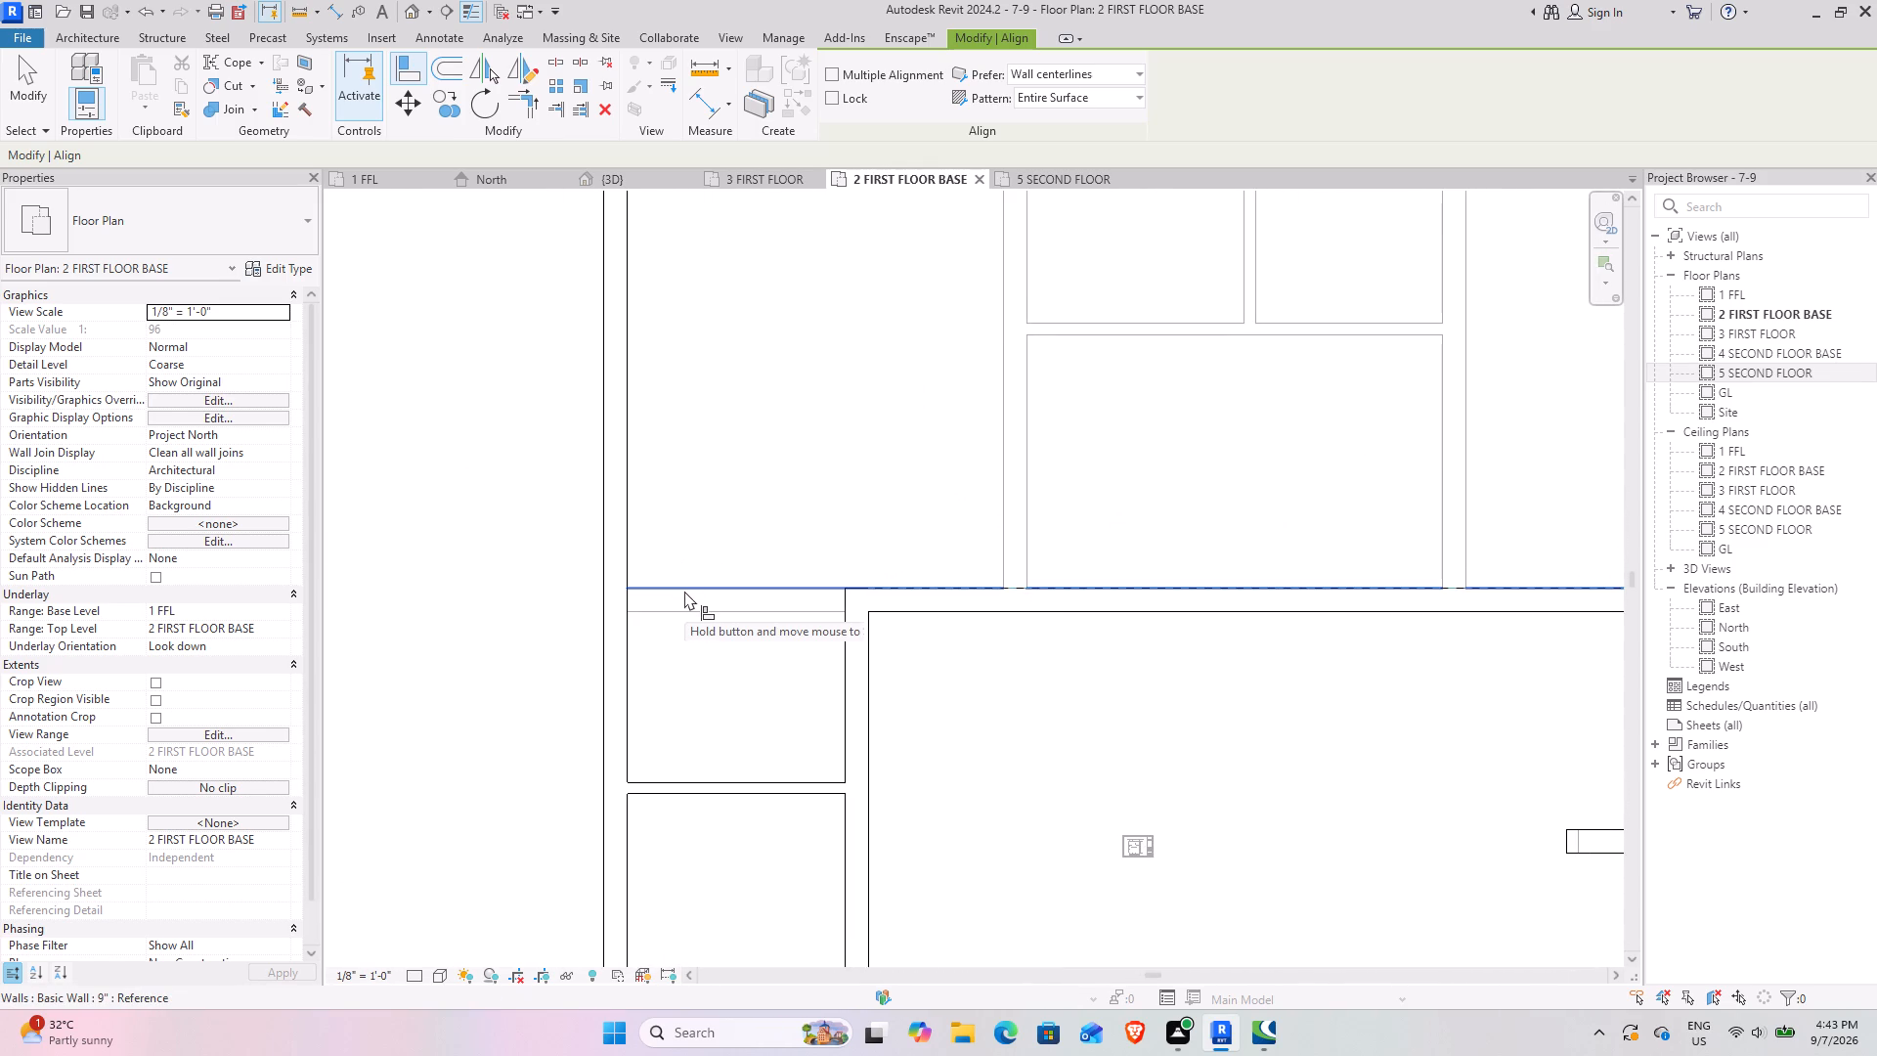
left_click(665, 773)
middle_click_drag(705, 344, 685, 958)
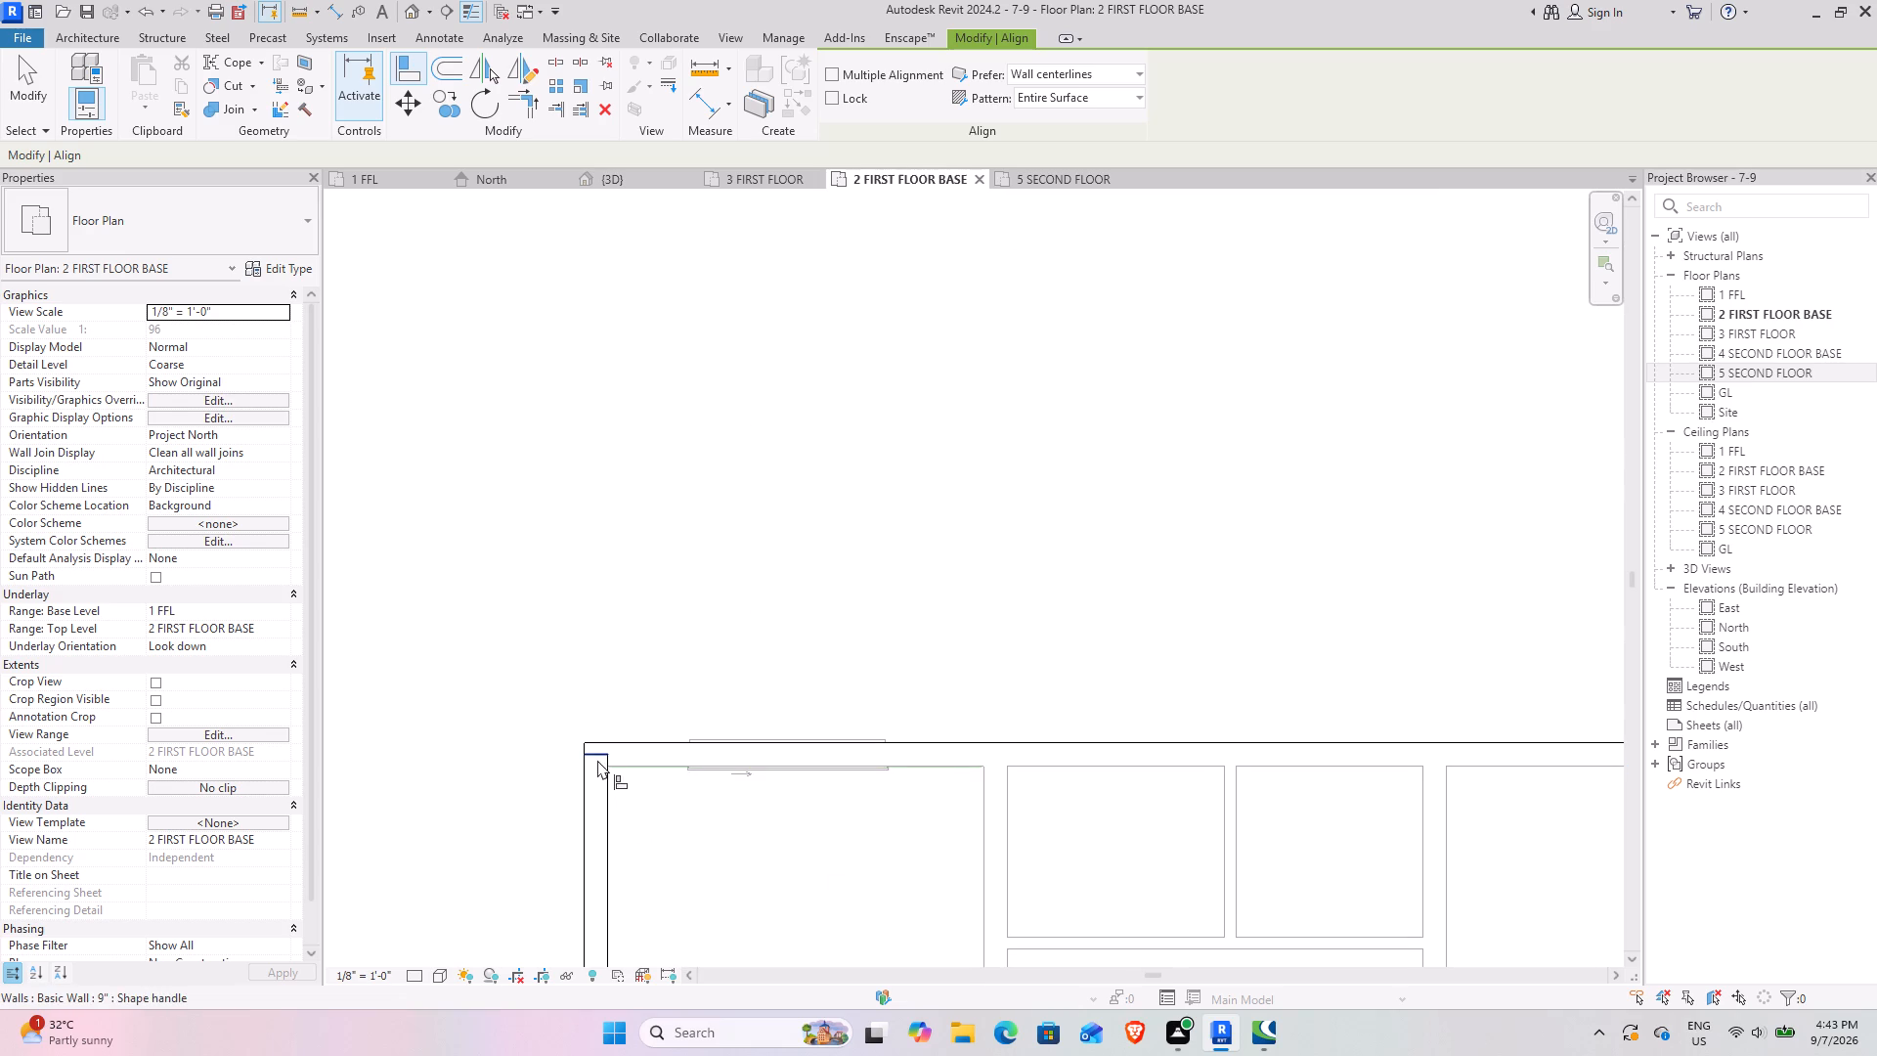
left_click(597, 760)
scroll(721, 813, "down", 5)
middle_click_drag(777, 855, 641, 512)
key("Escape")
key("Escape")
key("Escape")
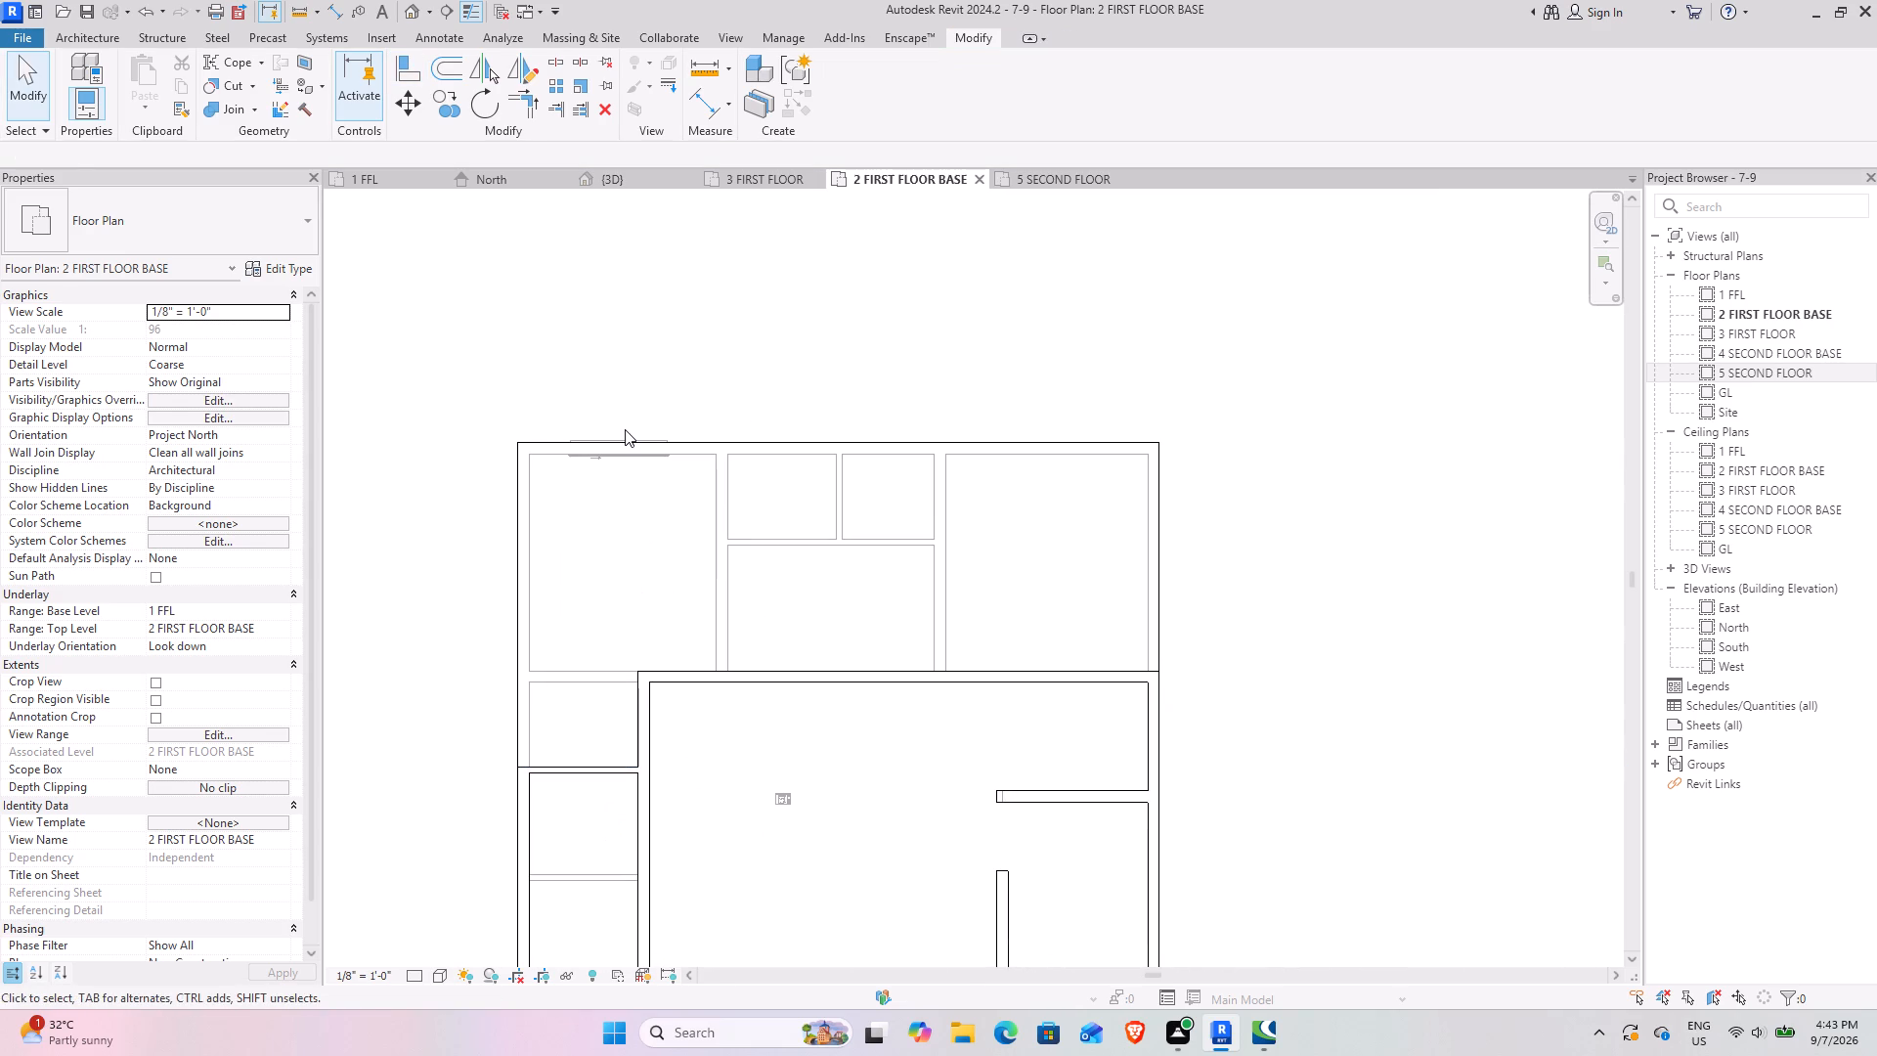
Check the ROOF floor slab's outline at 3 FIRST FLOOR against the shortened east and west walls in plan.
left_click(619, 447)
scroll(747, 527, "down", 4)
middle_click_drag(742, 560, 645, 441)
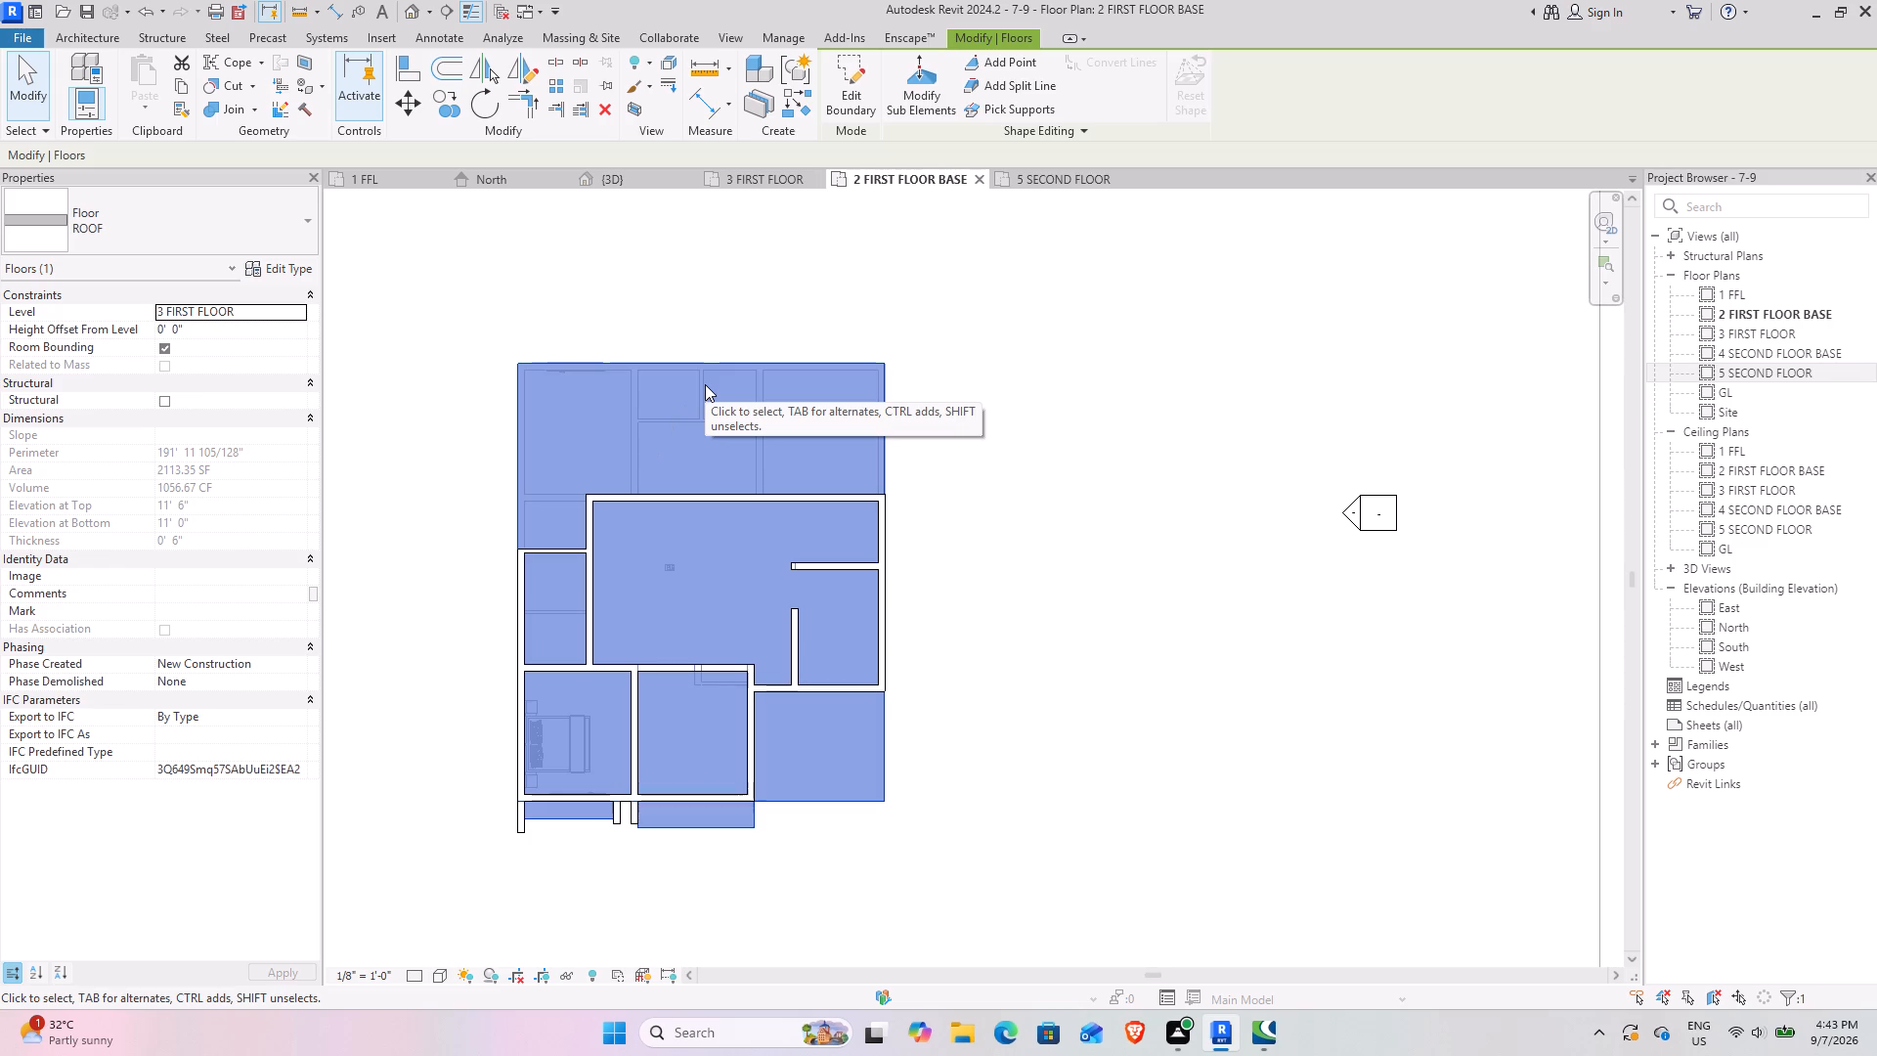
key("Escape")
scroll(879, 483, "down", 3)
middle_click_drag(765, 474, 717, 464)
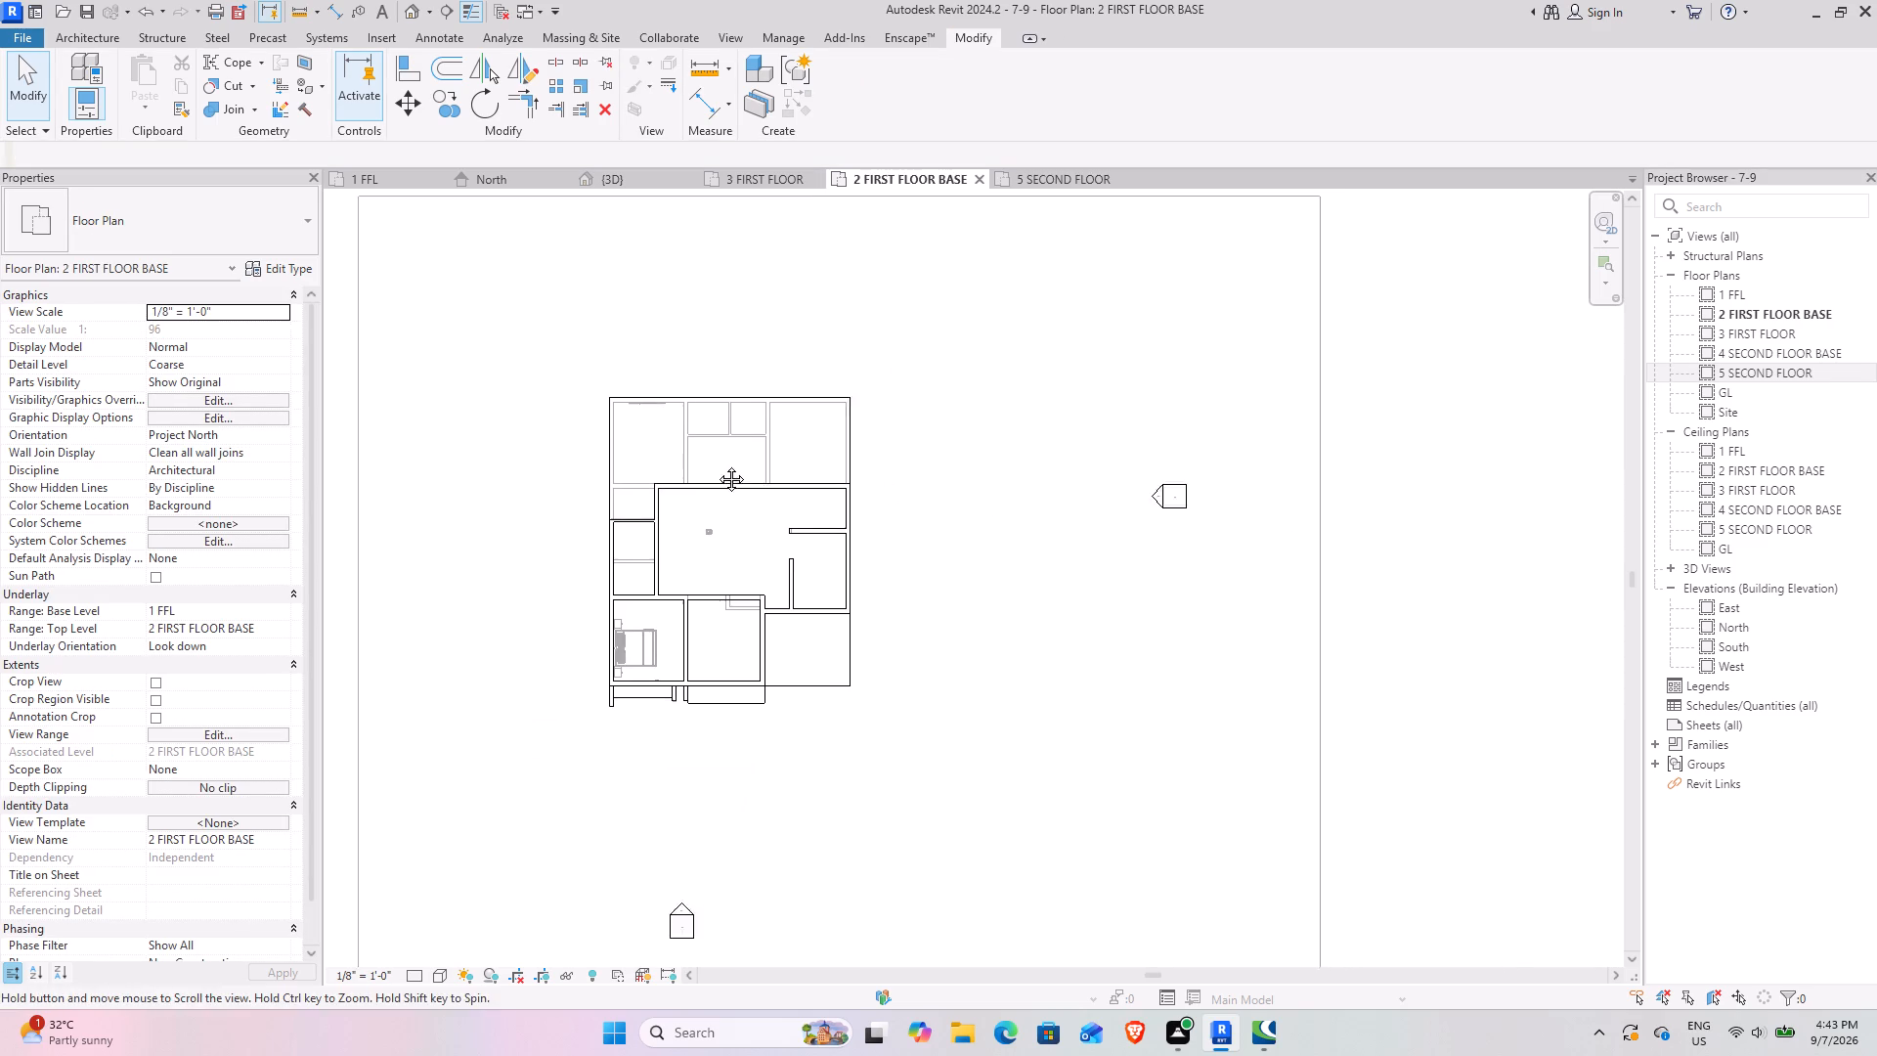
middle_click_drag(717, 464, 650, 460)
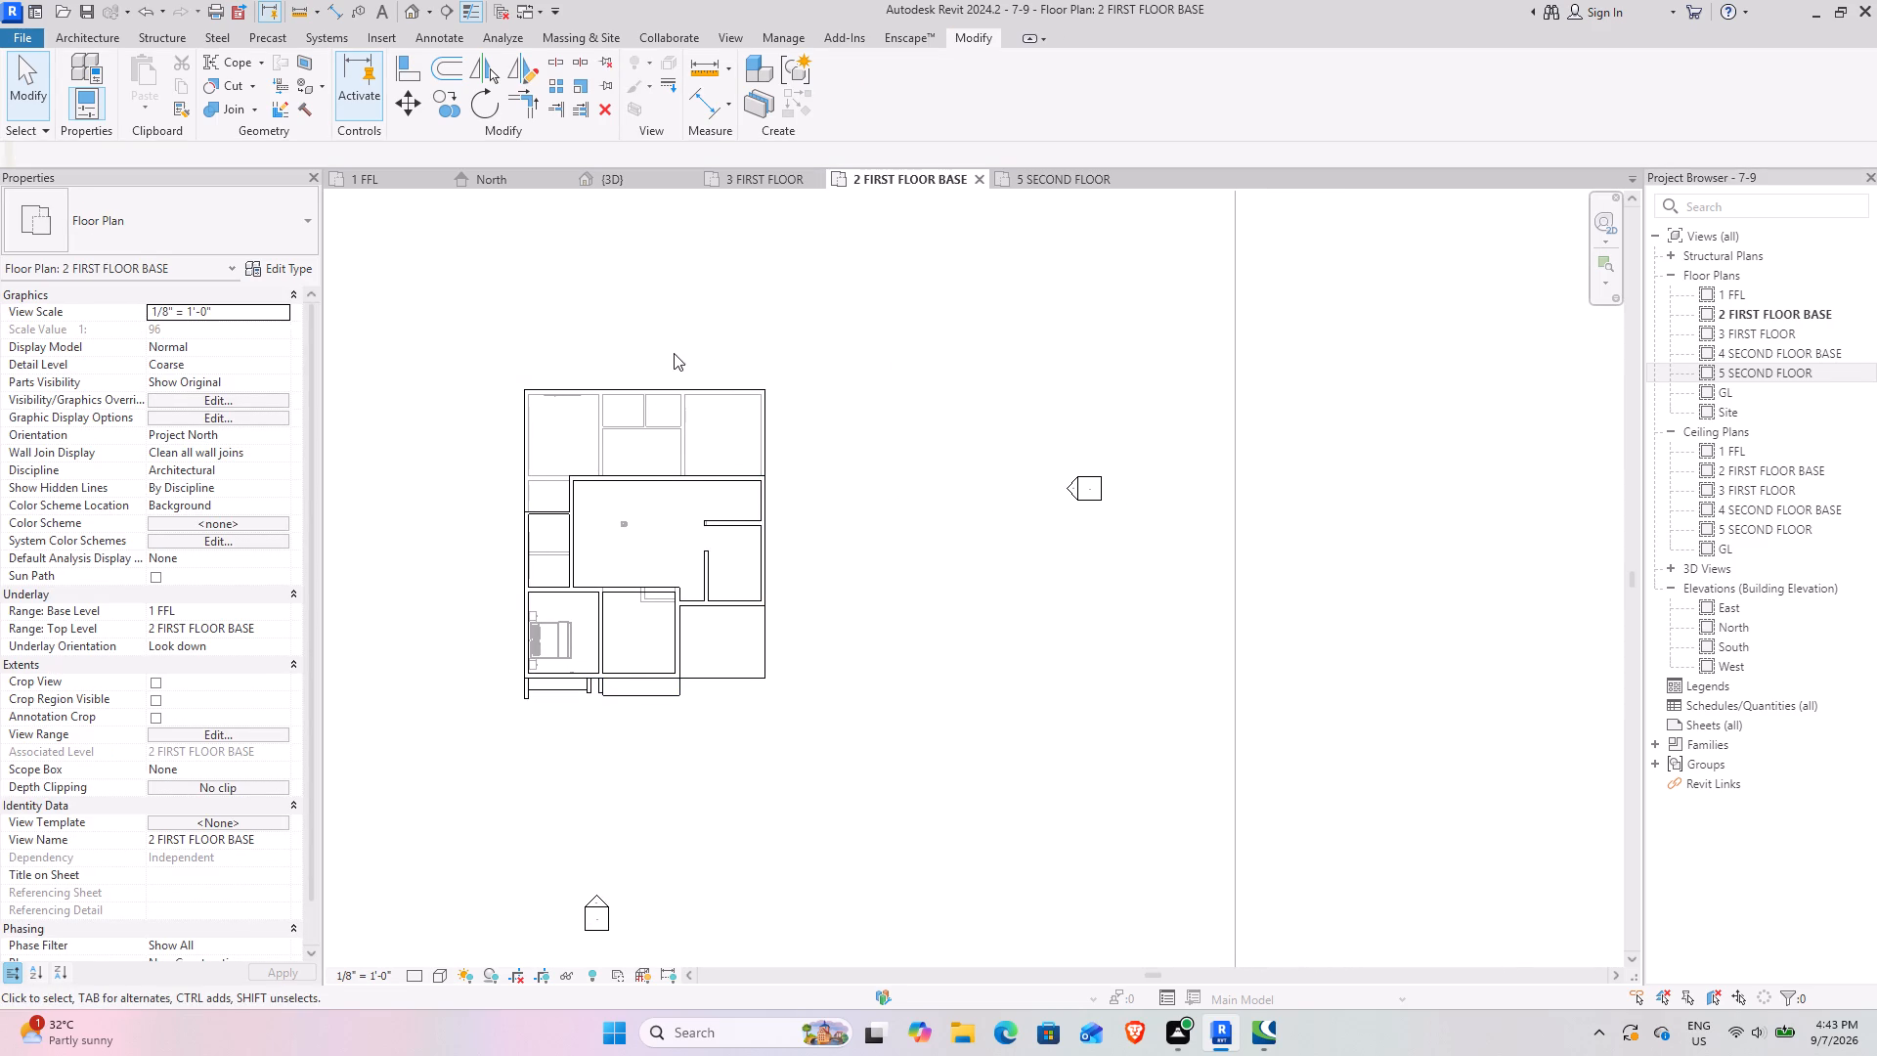
scroll(681, 333, "up", 4)
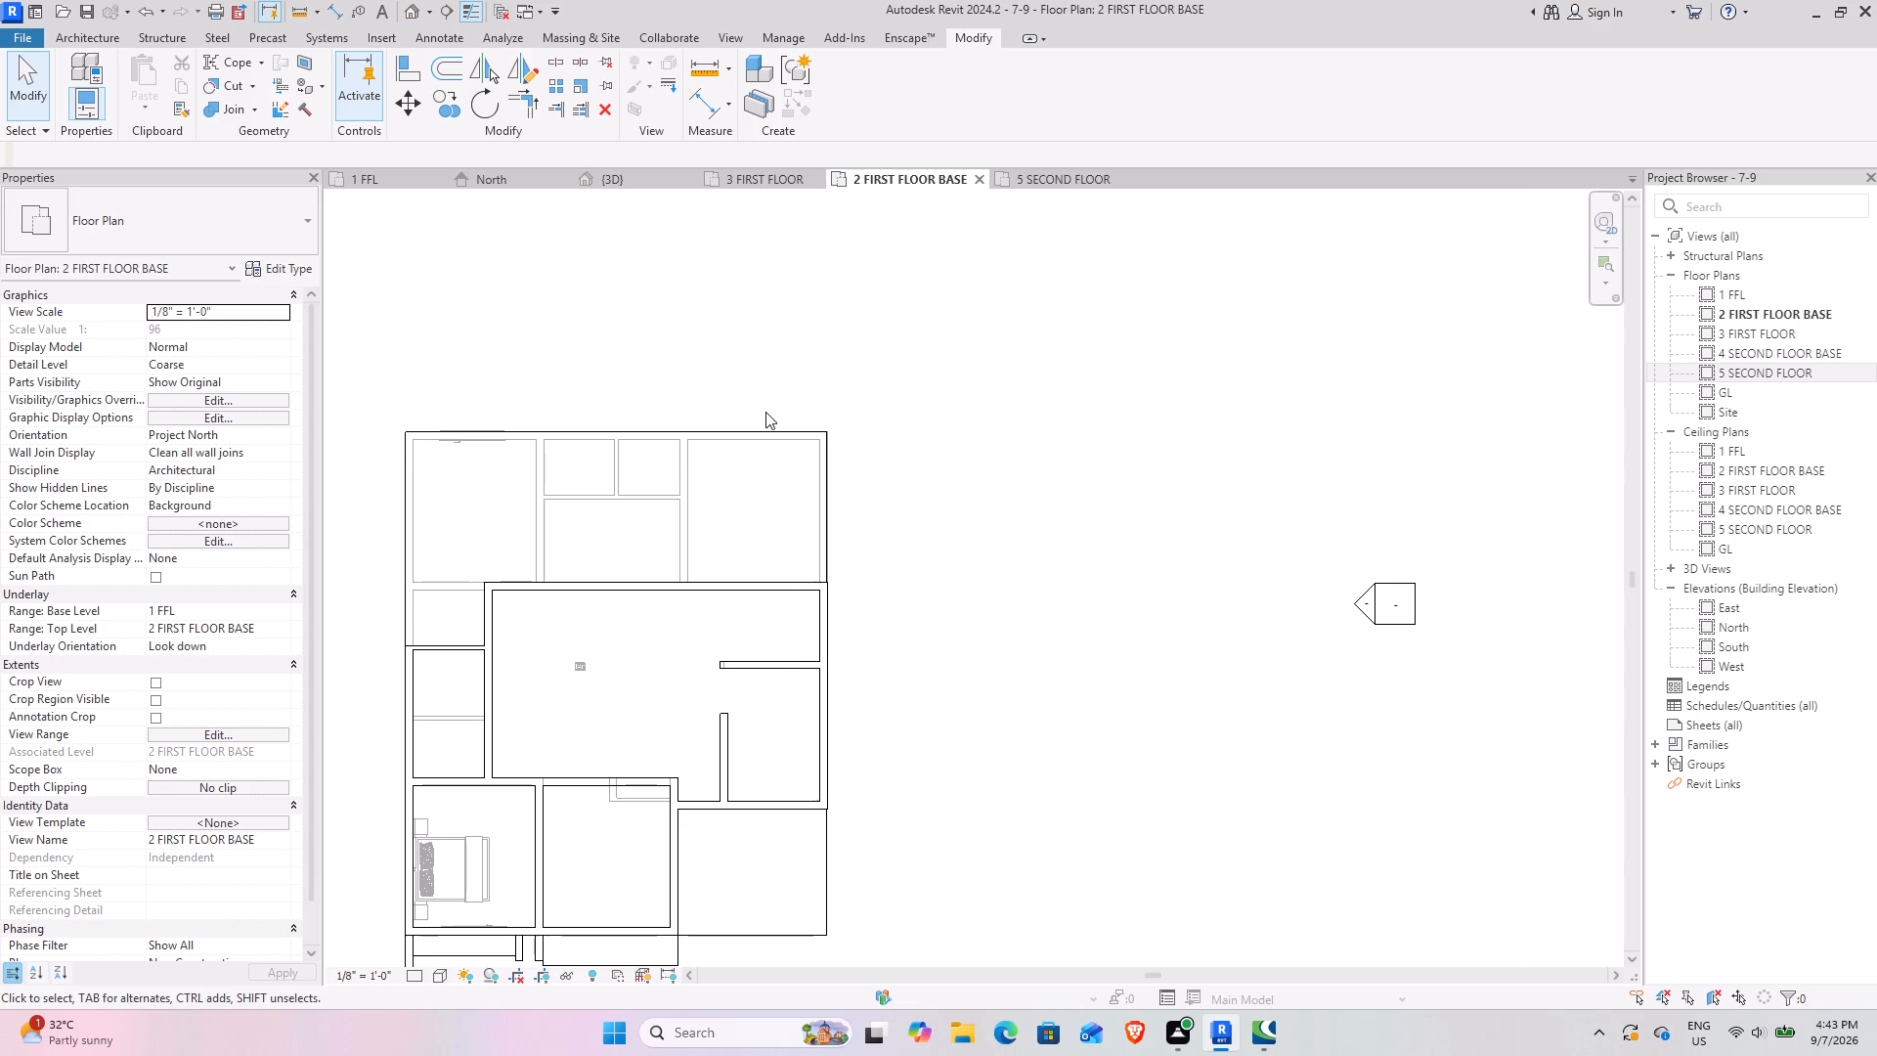
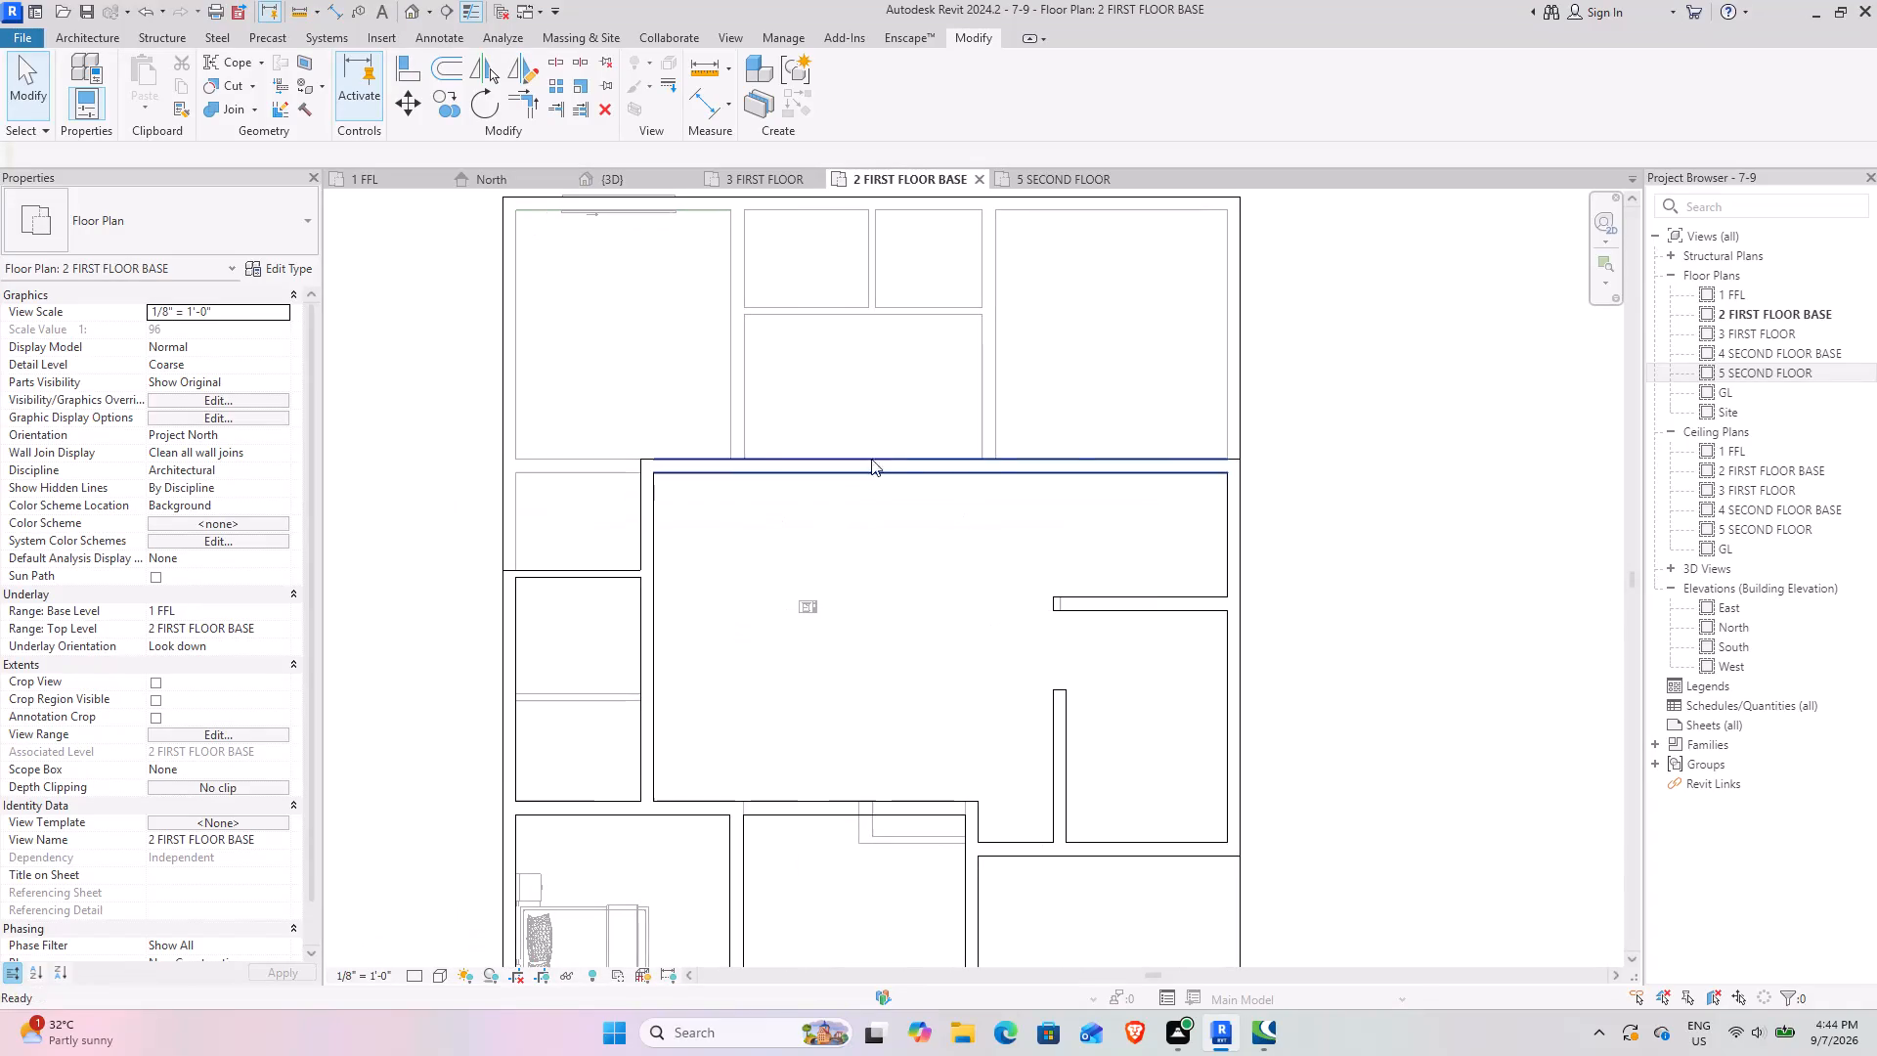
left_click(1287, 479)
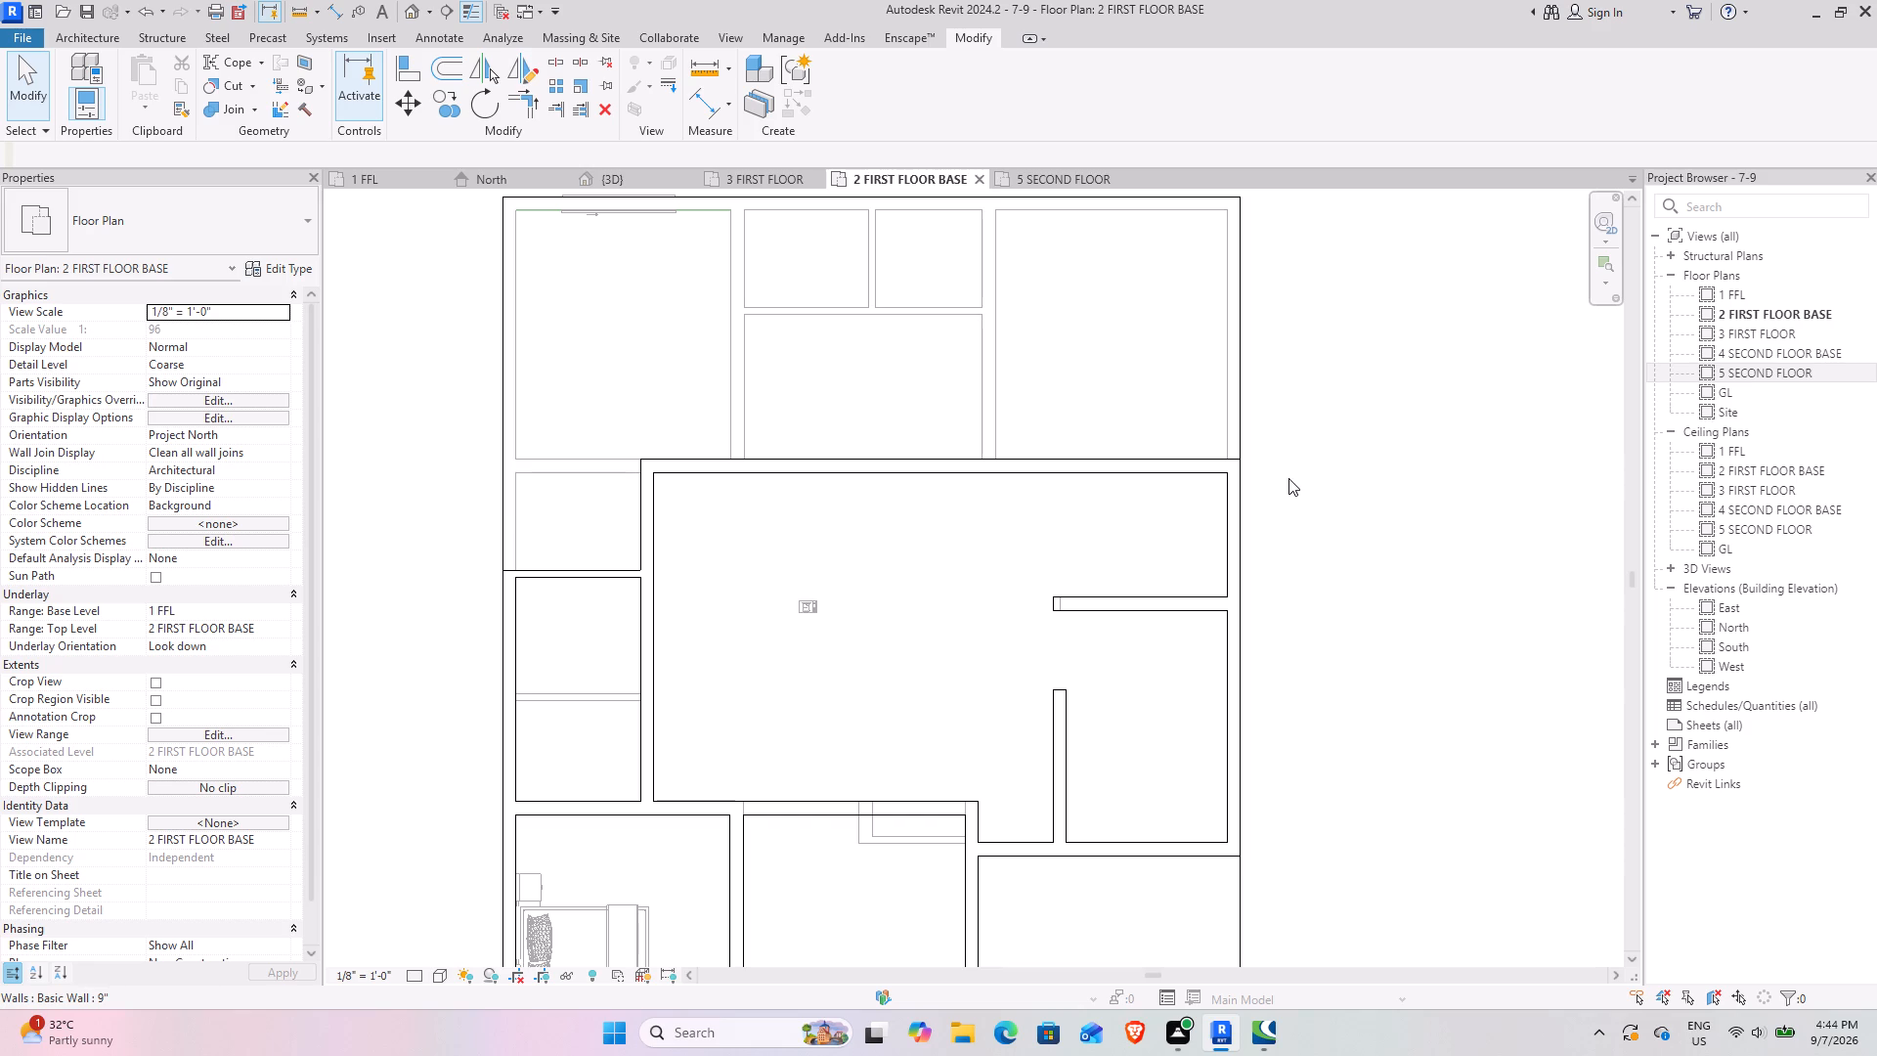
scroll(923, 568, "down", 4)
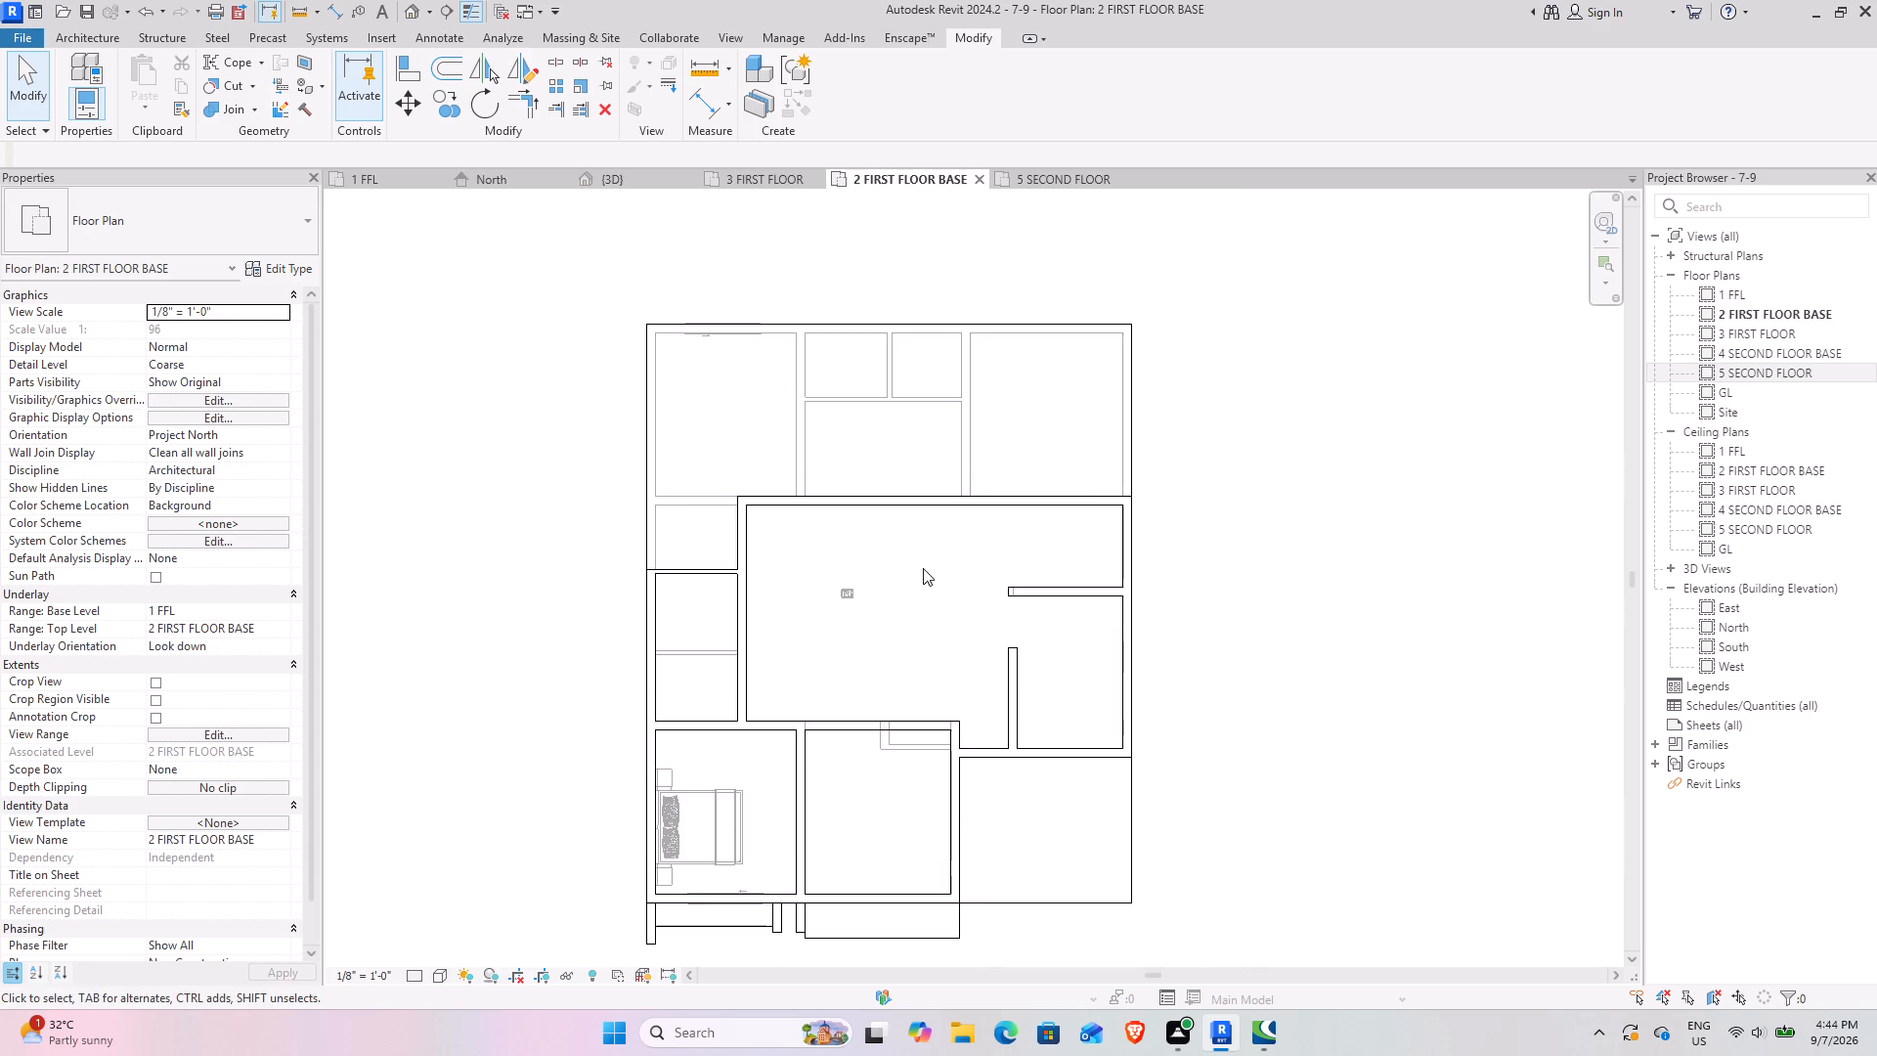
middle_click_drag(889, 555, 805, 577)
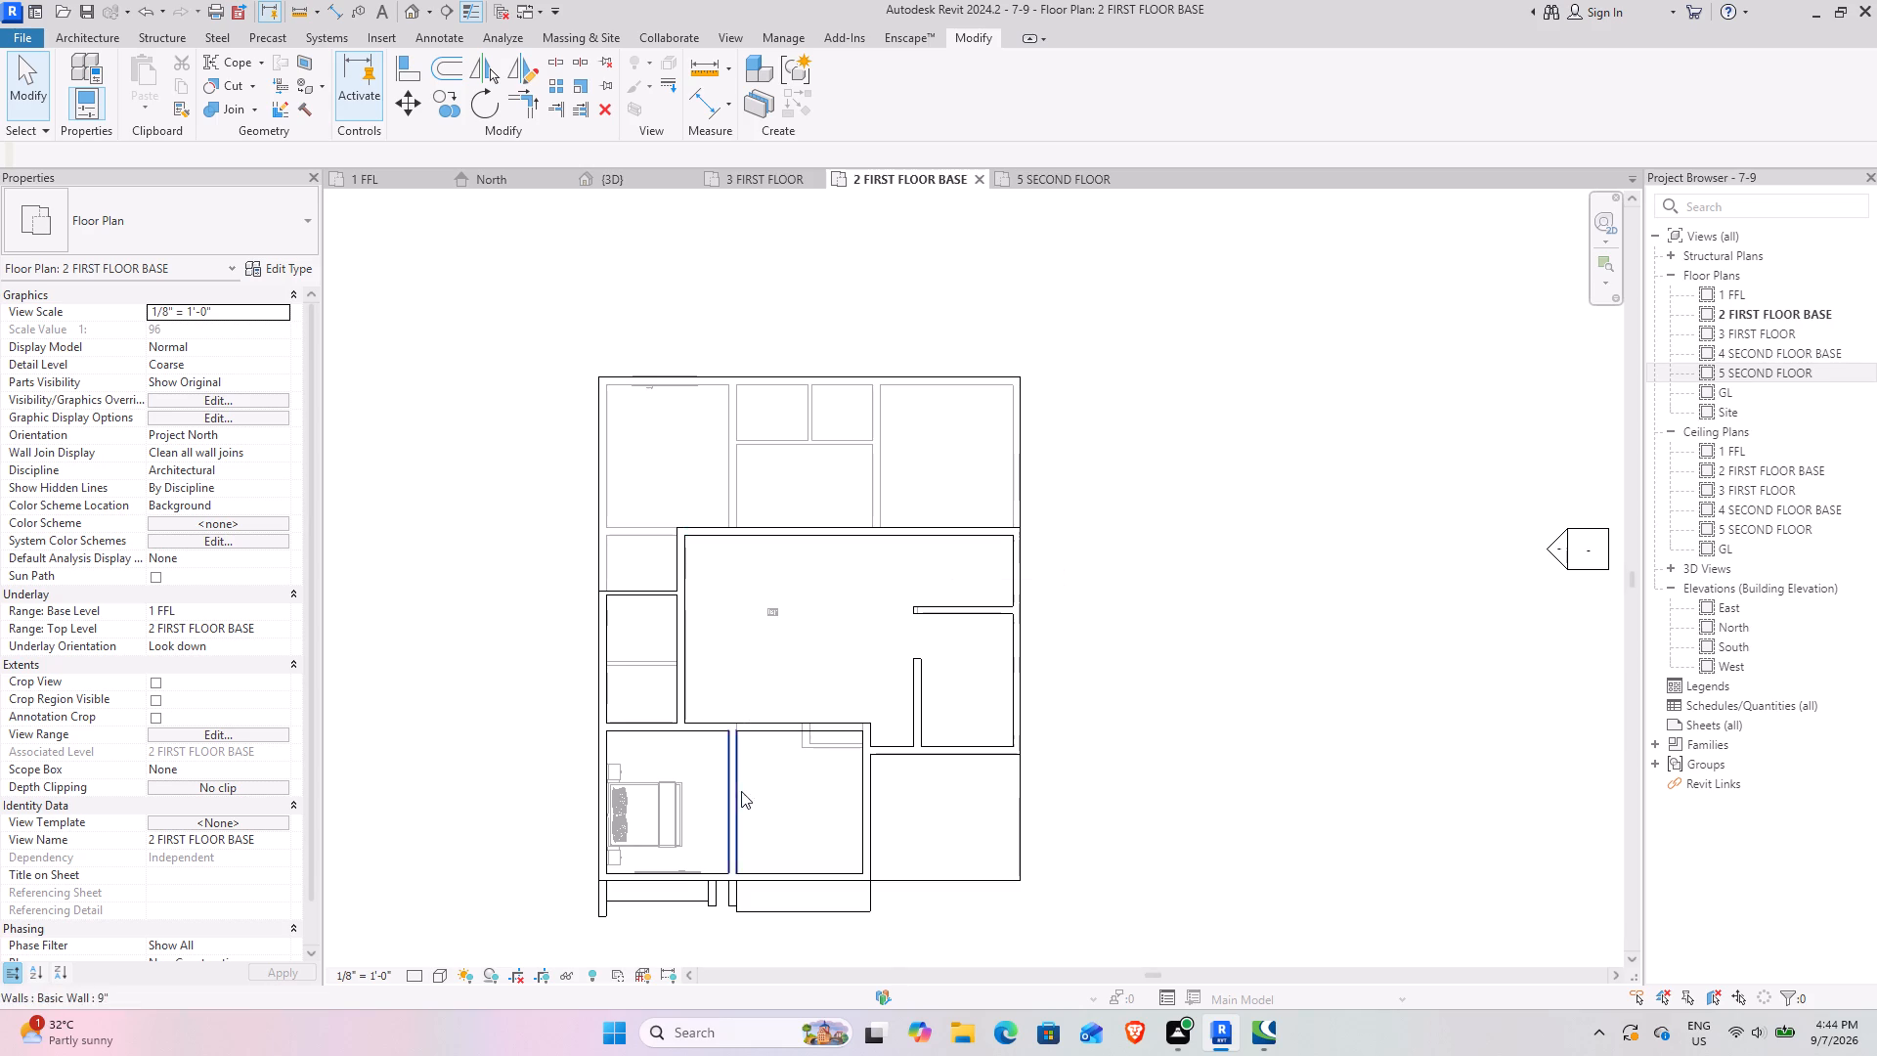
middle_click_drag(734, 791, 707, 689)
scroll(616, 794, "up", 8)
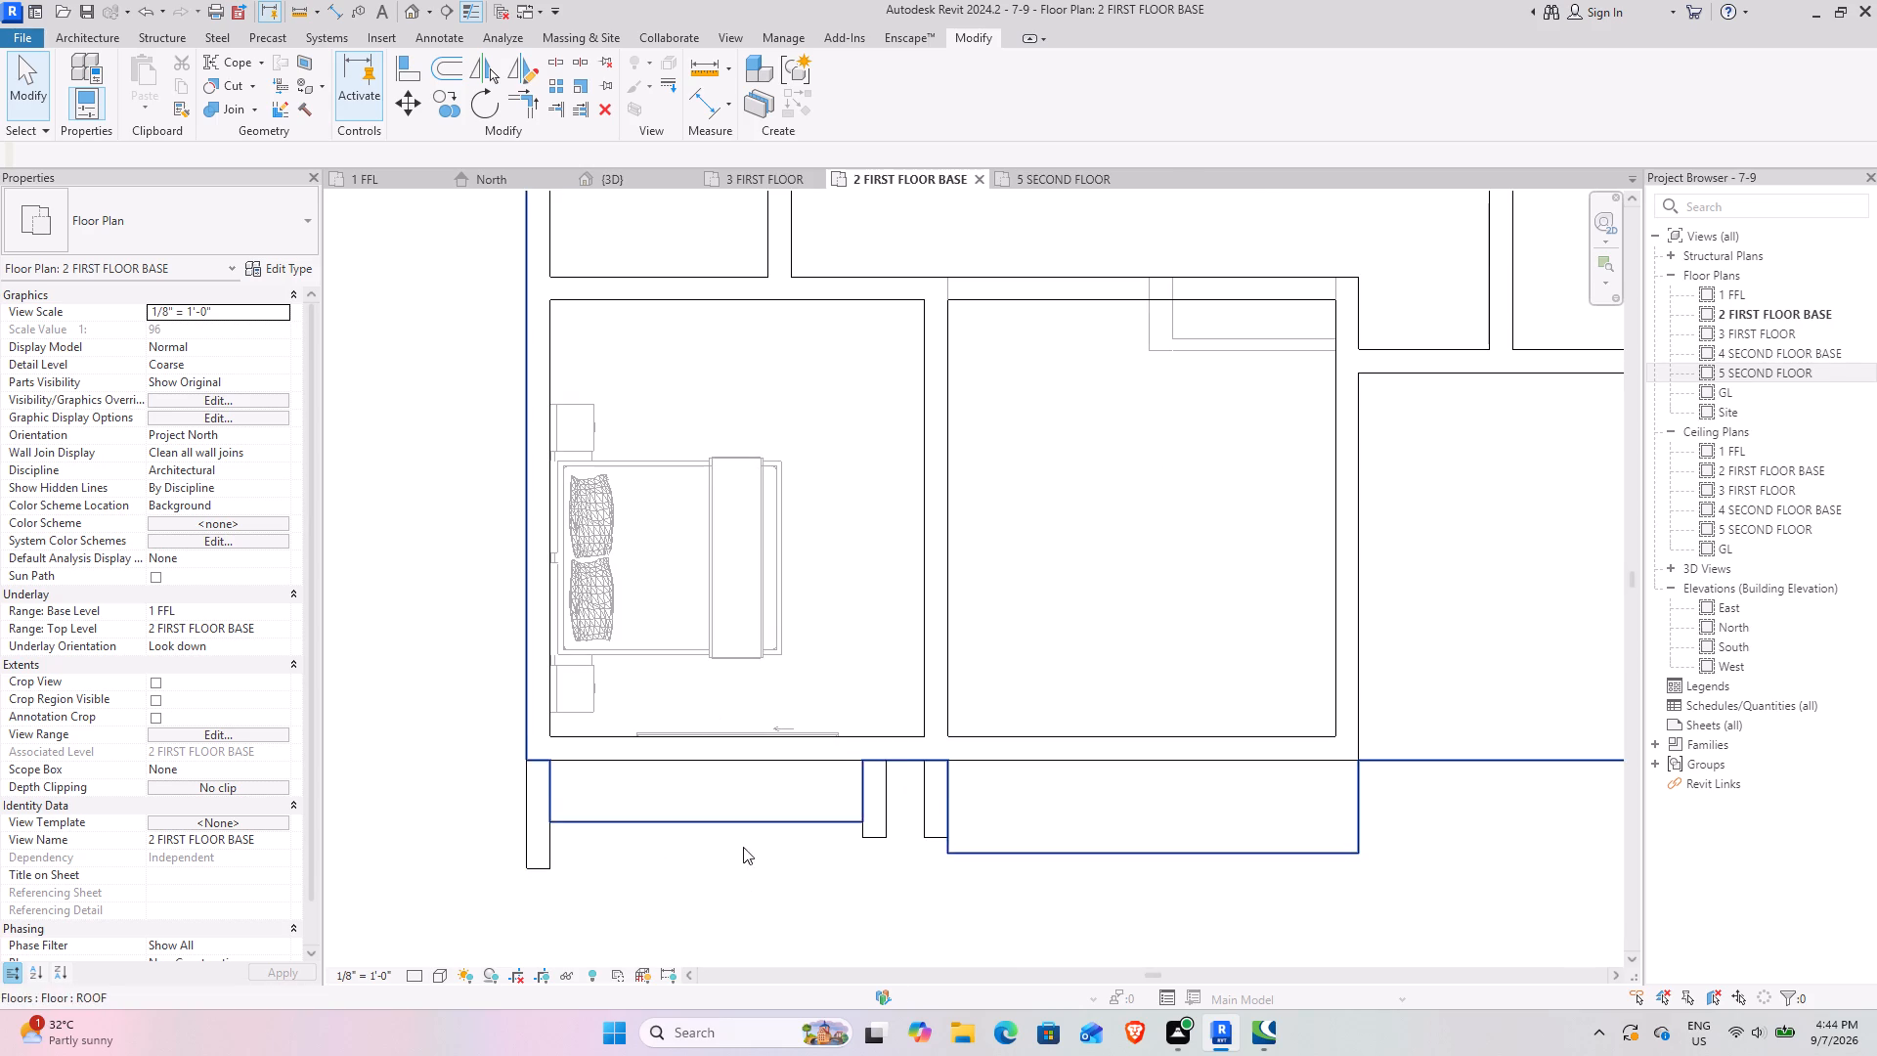
In the 5 SECOND FLOOR plan, start a ROOF floor and draw its boundary about 28'-6" along the west exterior wall's outer face.
left_click(1022, 182)
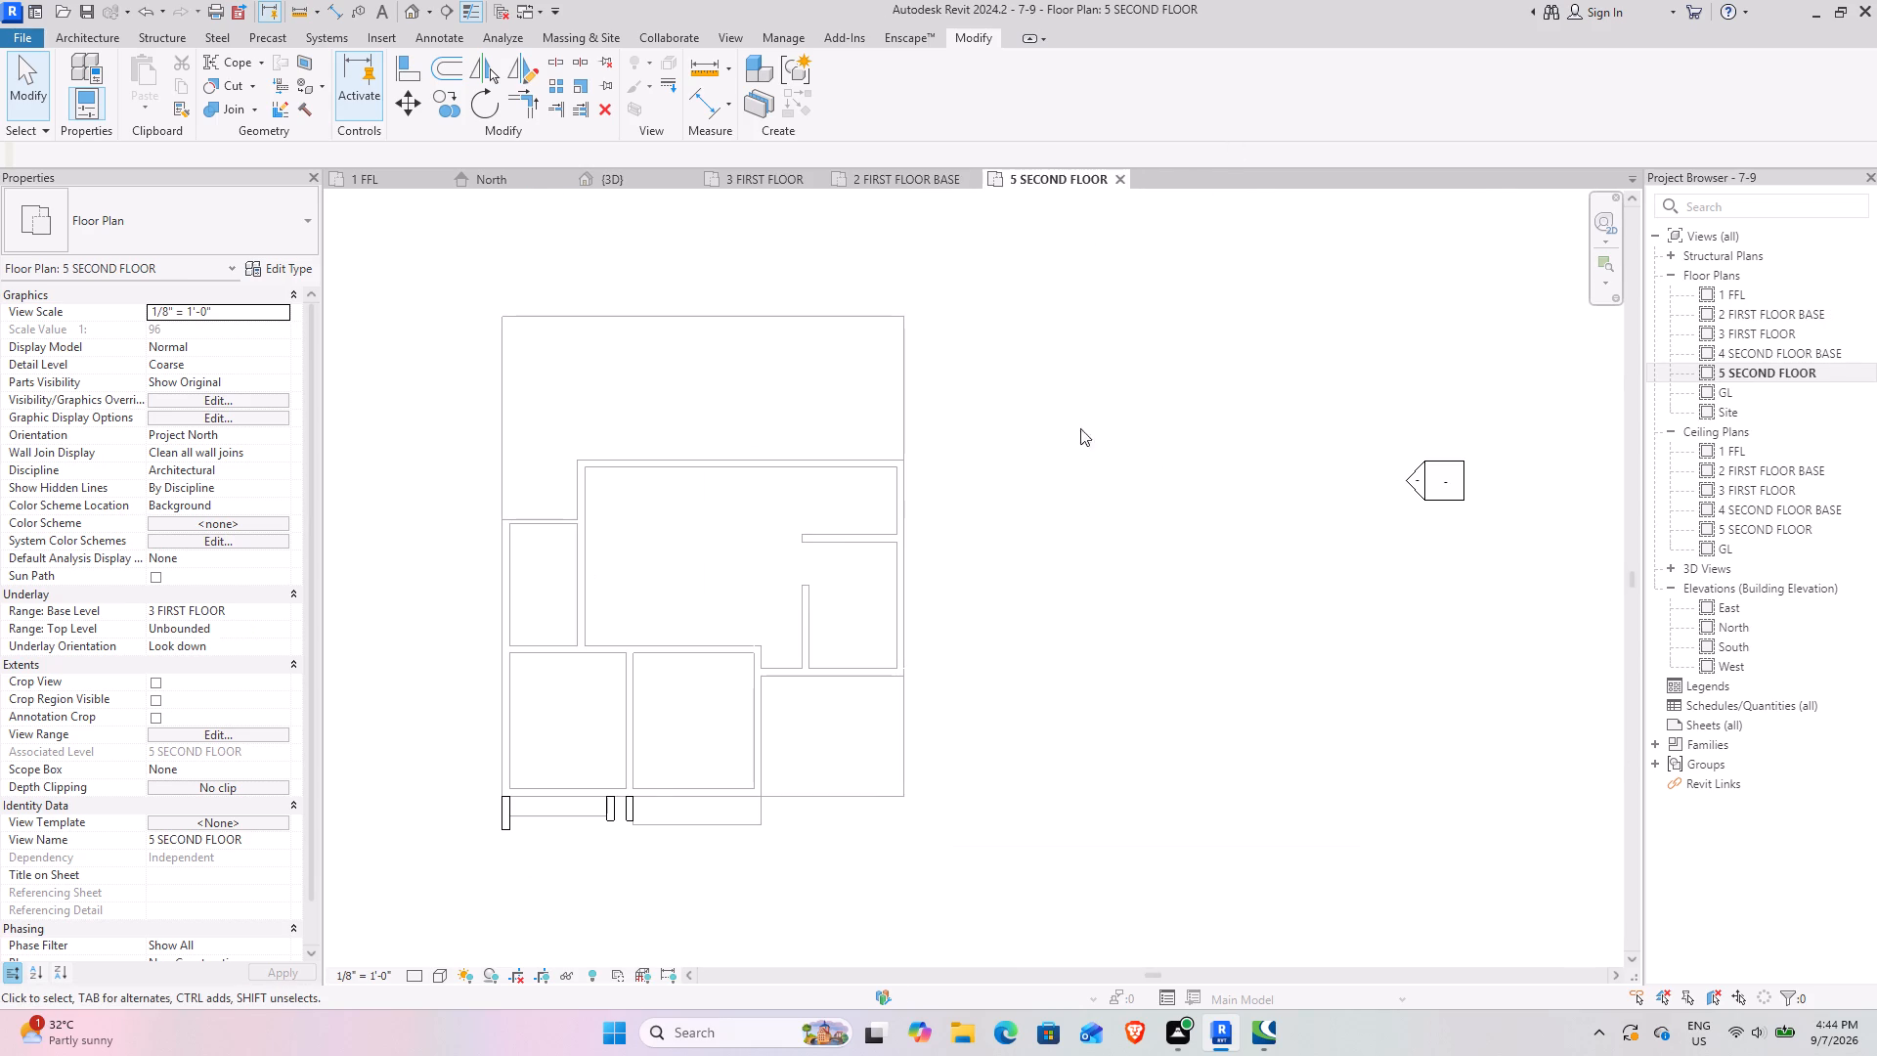
scroll(813, 557, "down", 3)
middle_click_drag(758, 616, 800, 545)
scroll(703, 461, "up", 4)
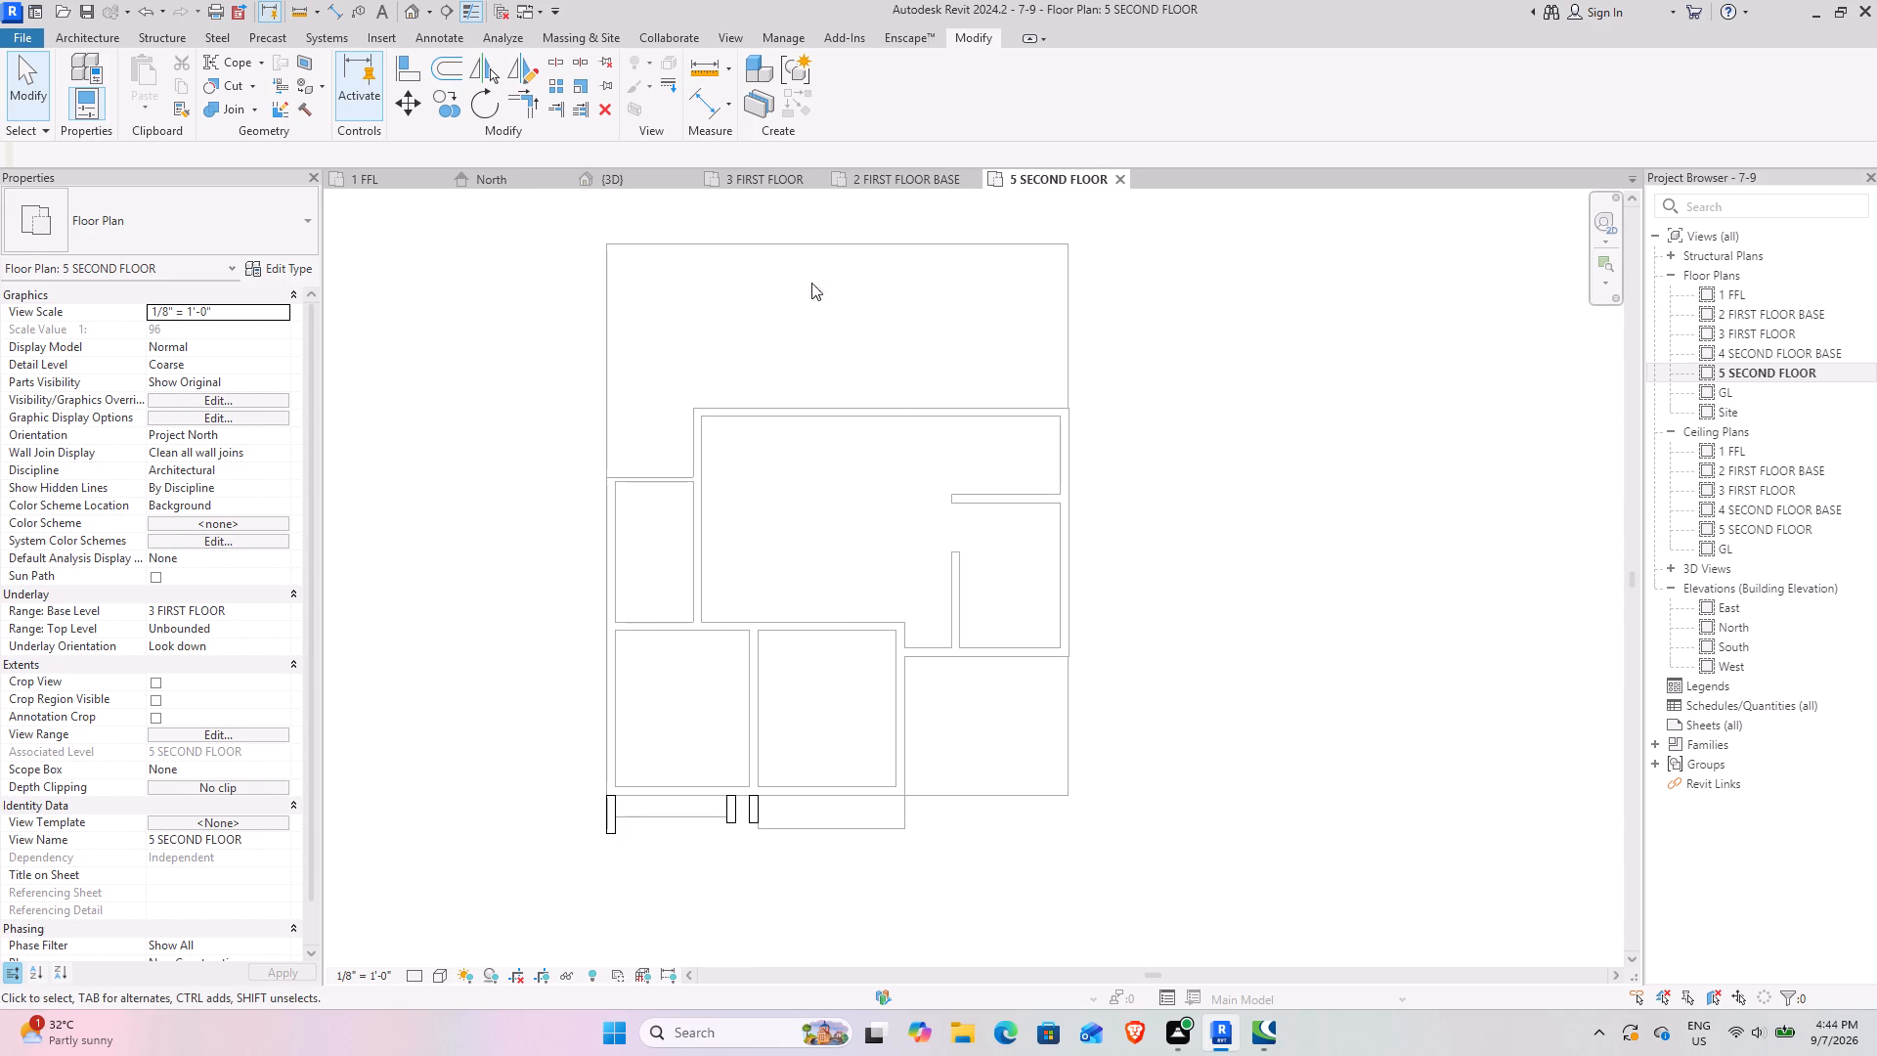
key("r")
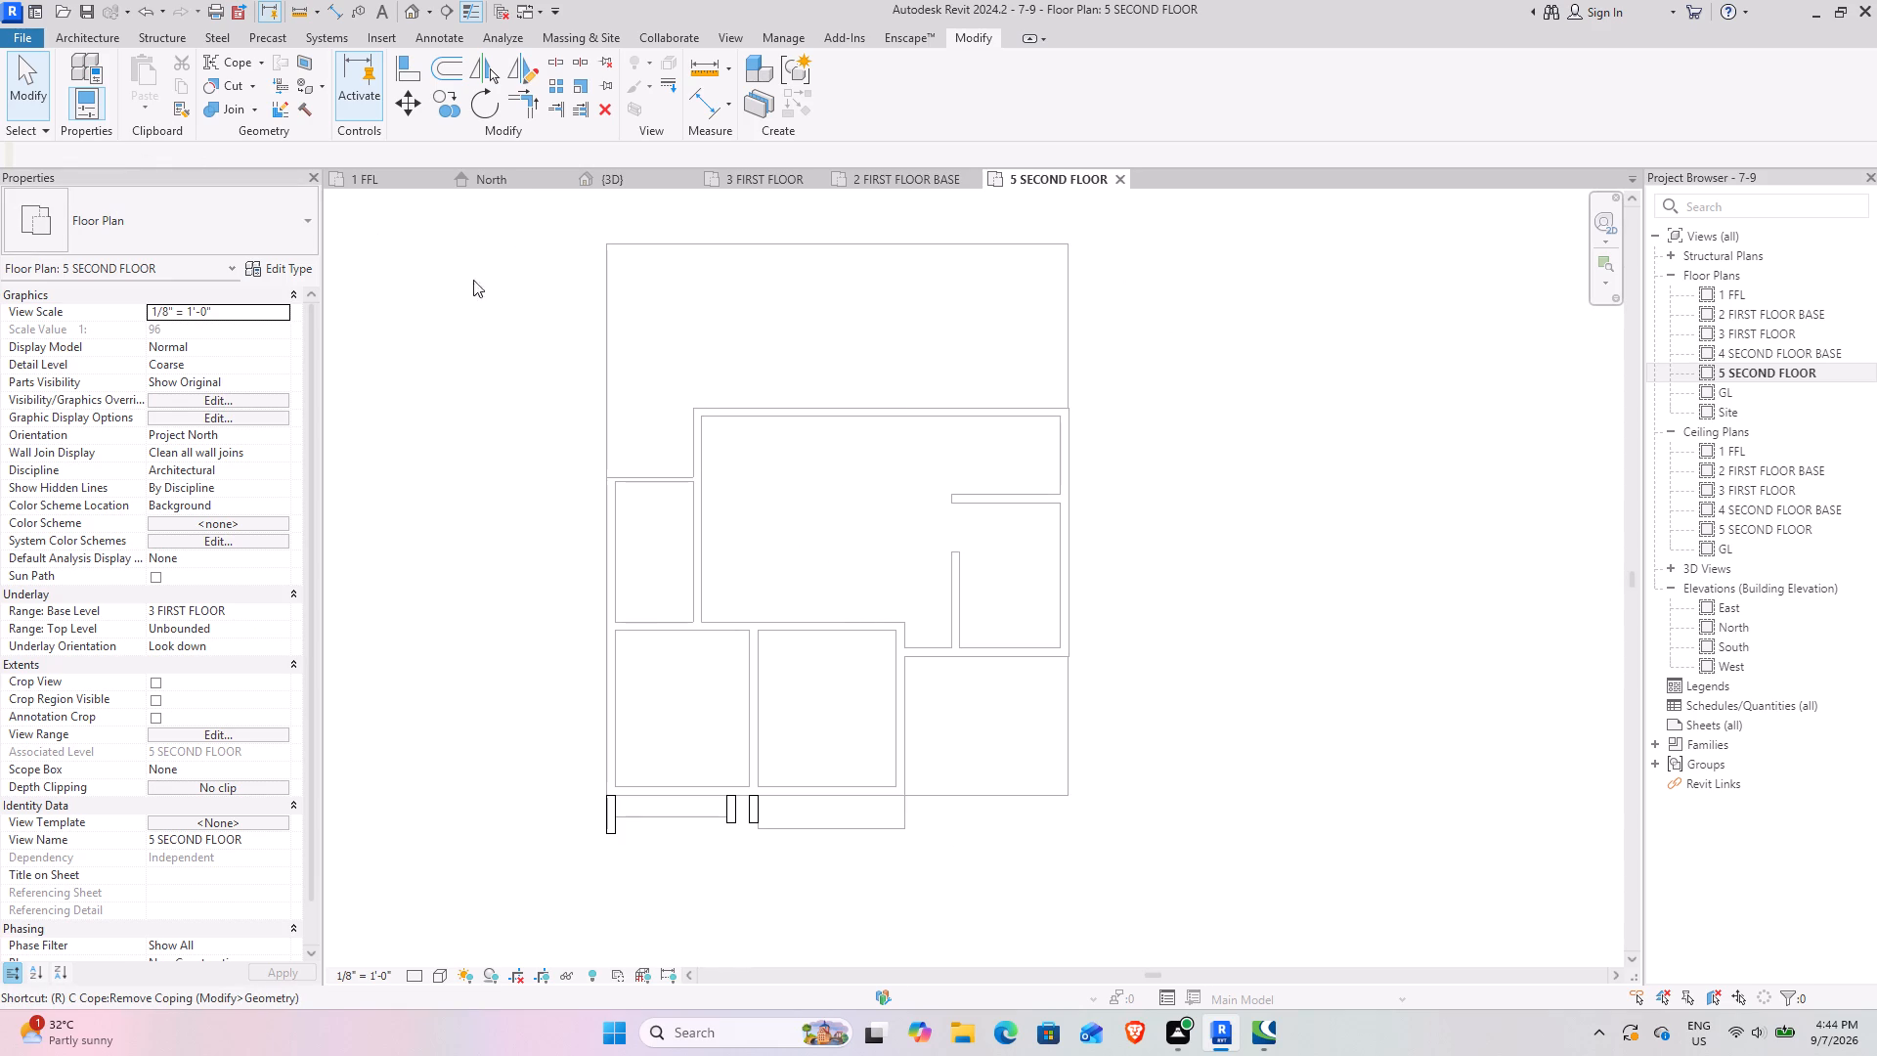
left_click(172, 33)
left_click(86, 33)
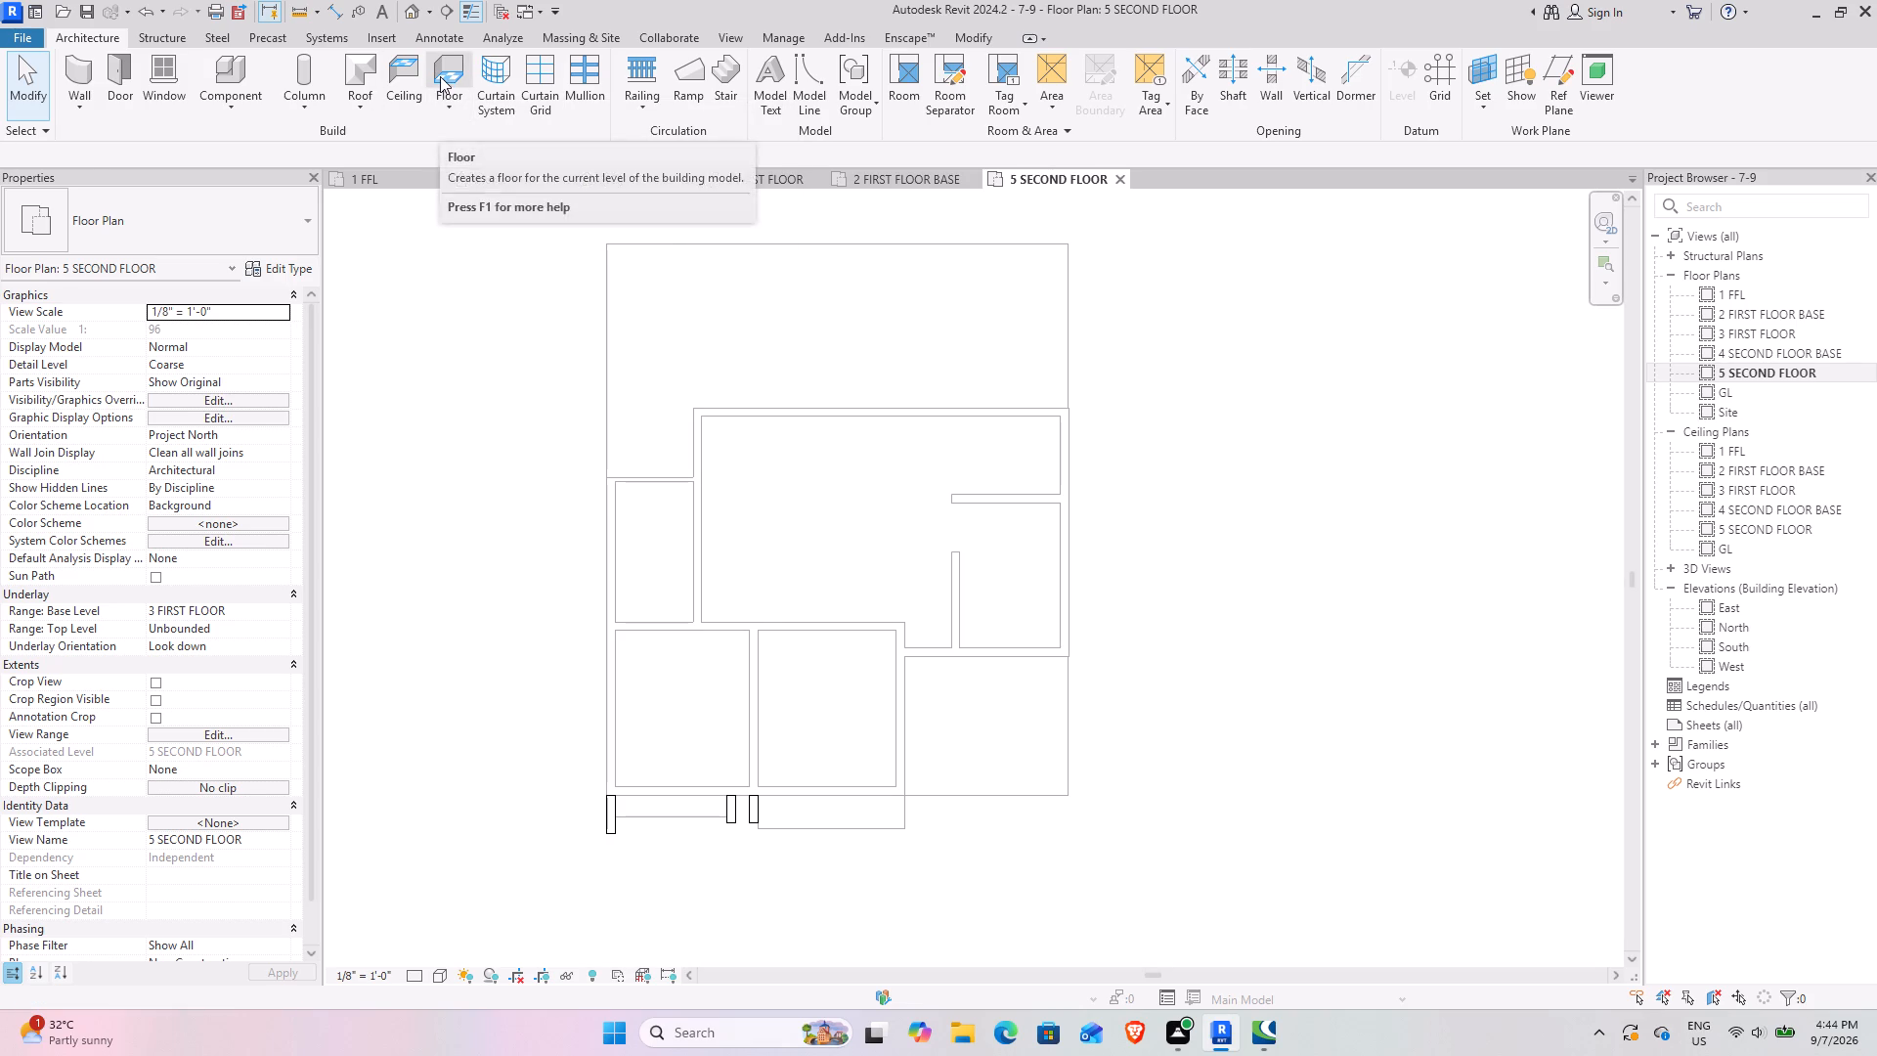
left_click(440, 76)
left_click(1003, 64)
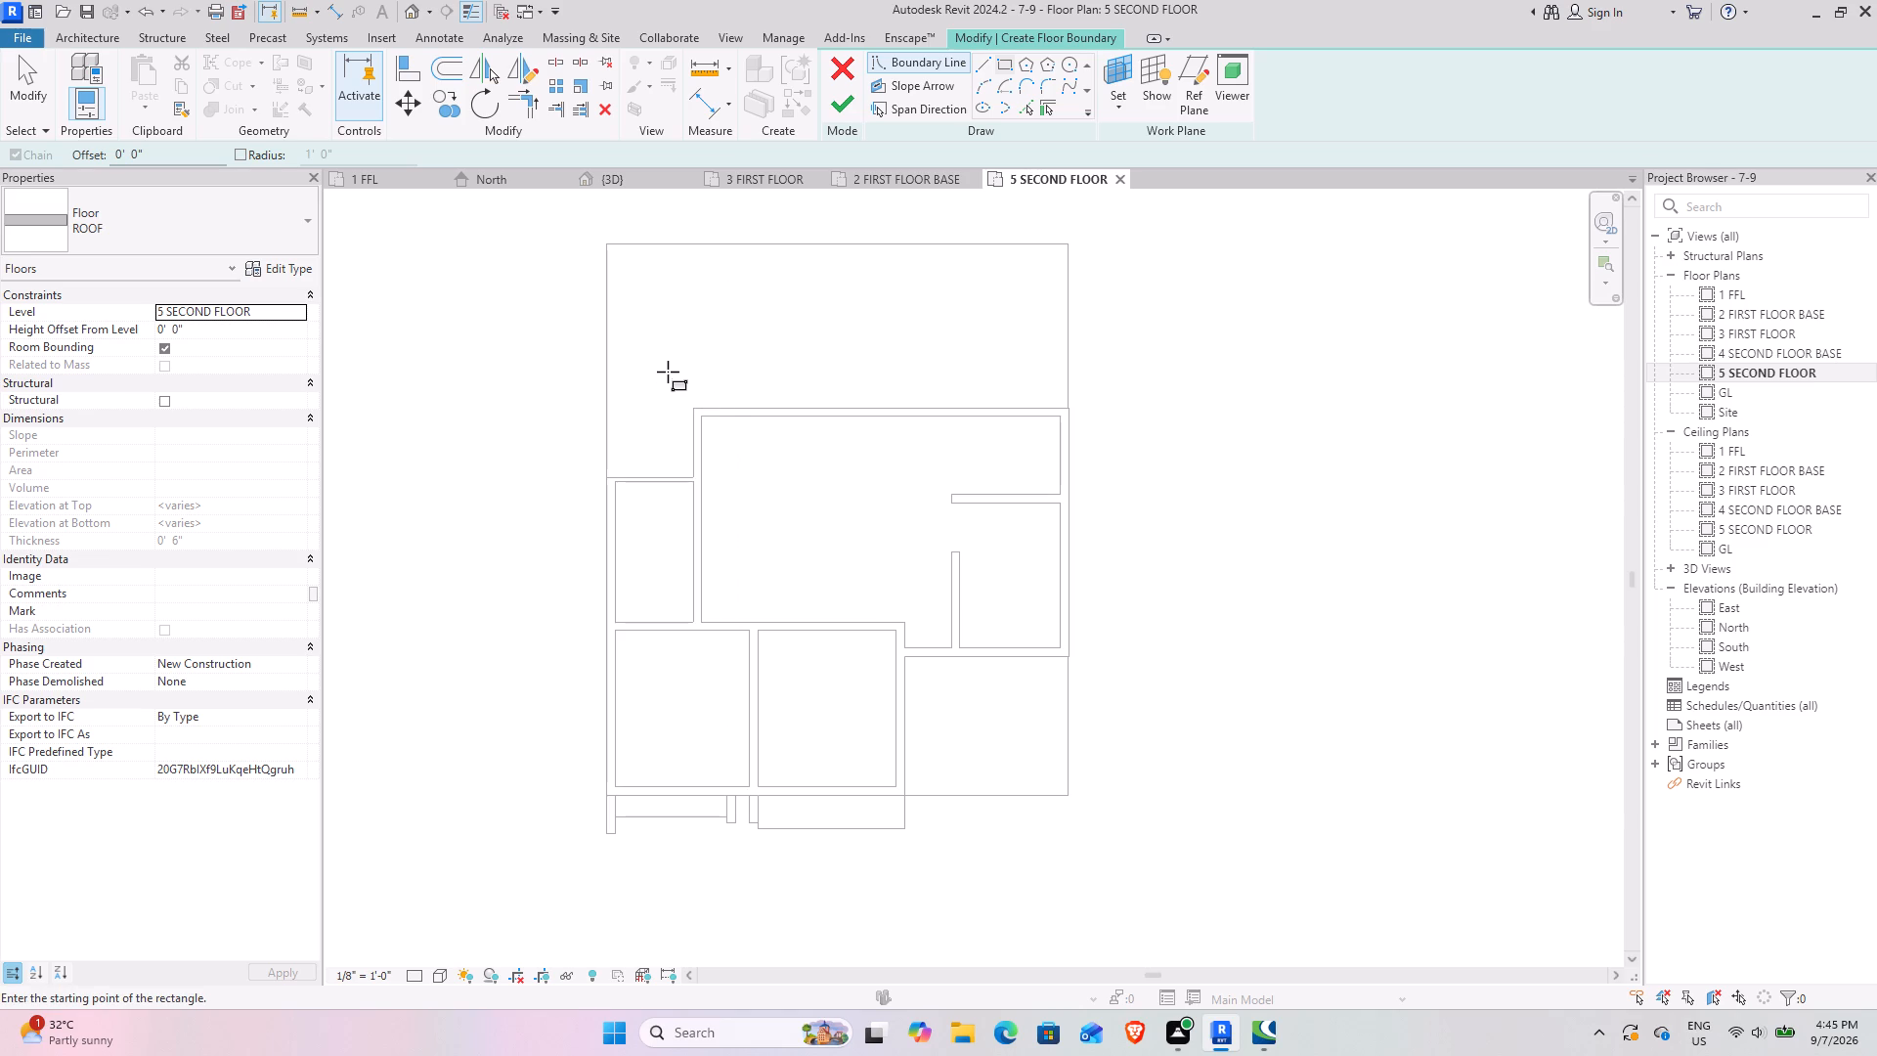
left_click(986, 68)
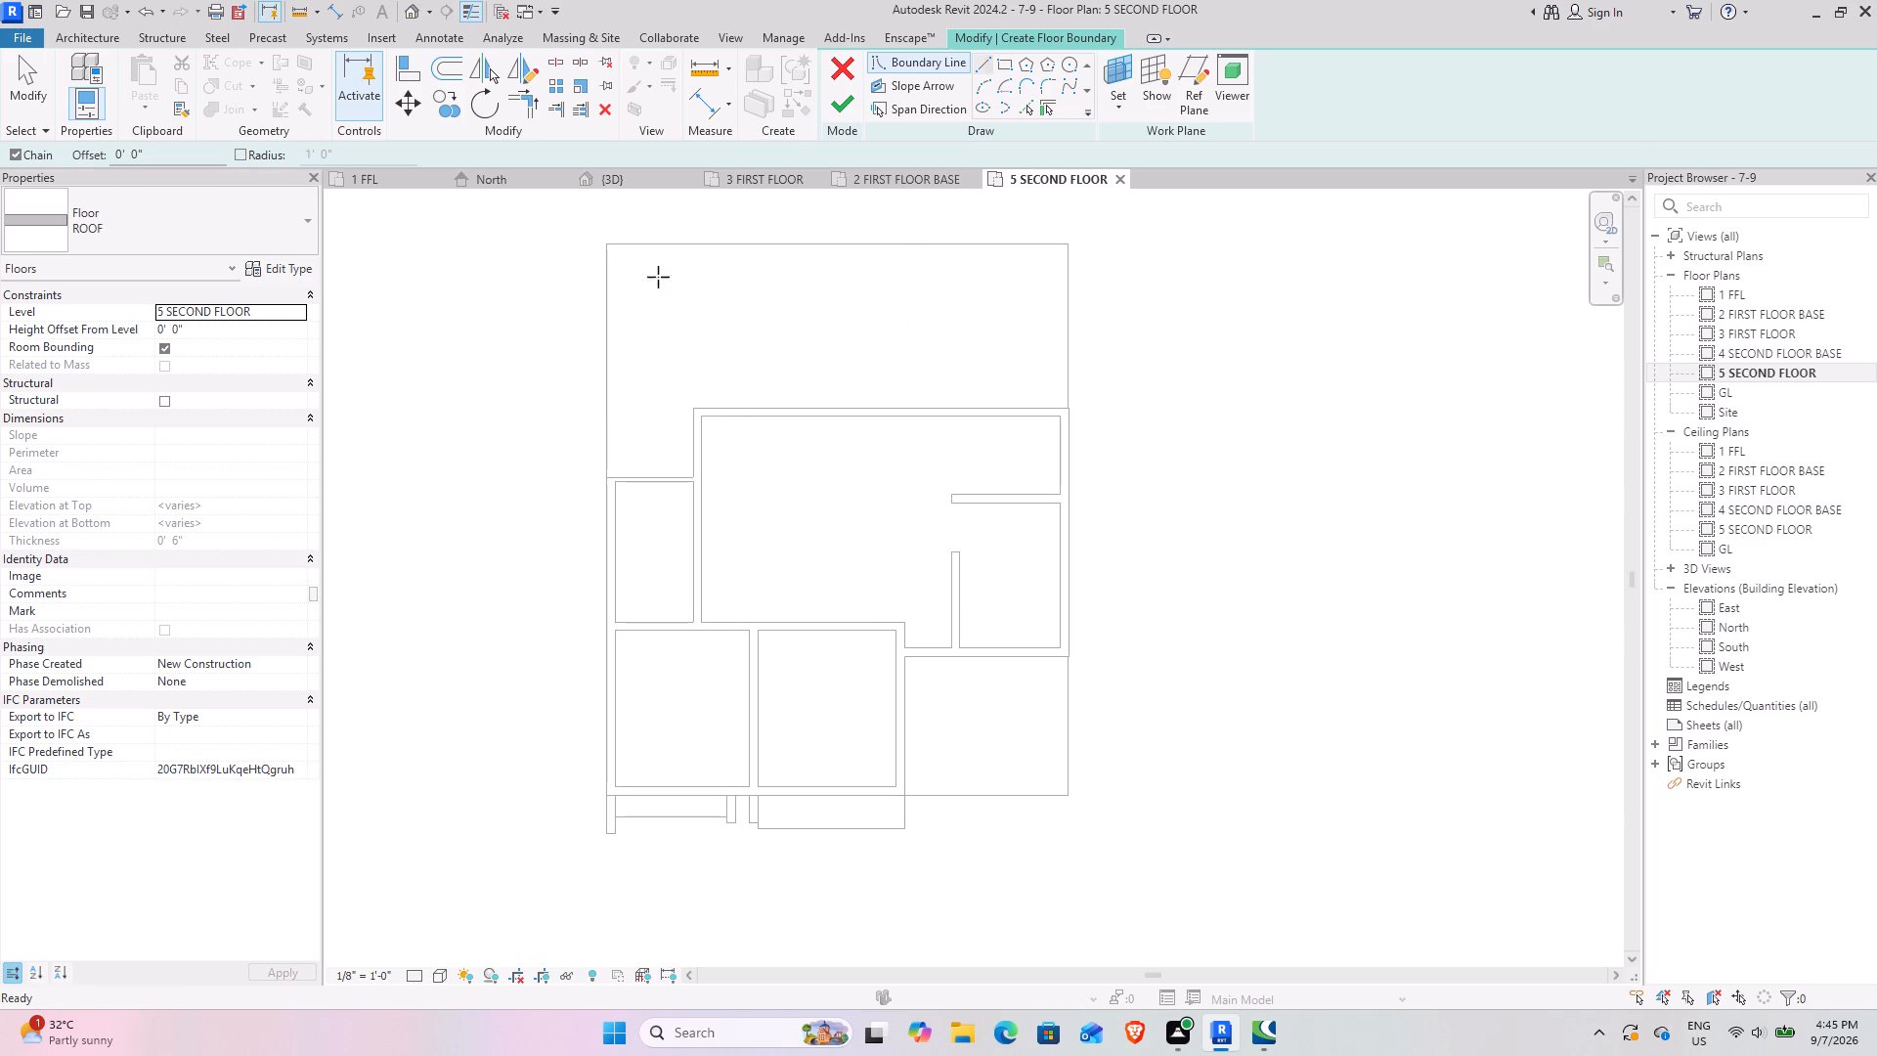
scroll(616, 464, "up", 7)
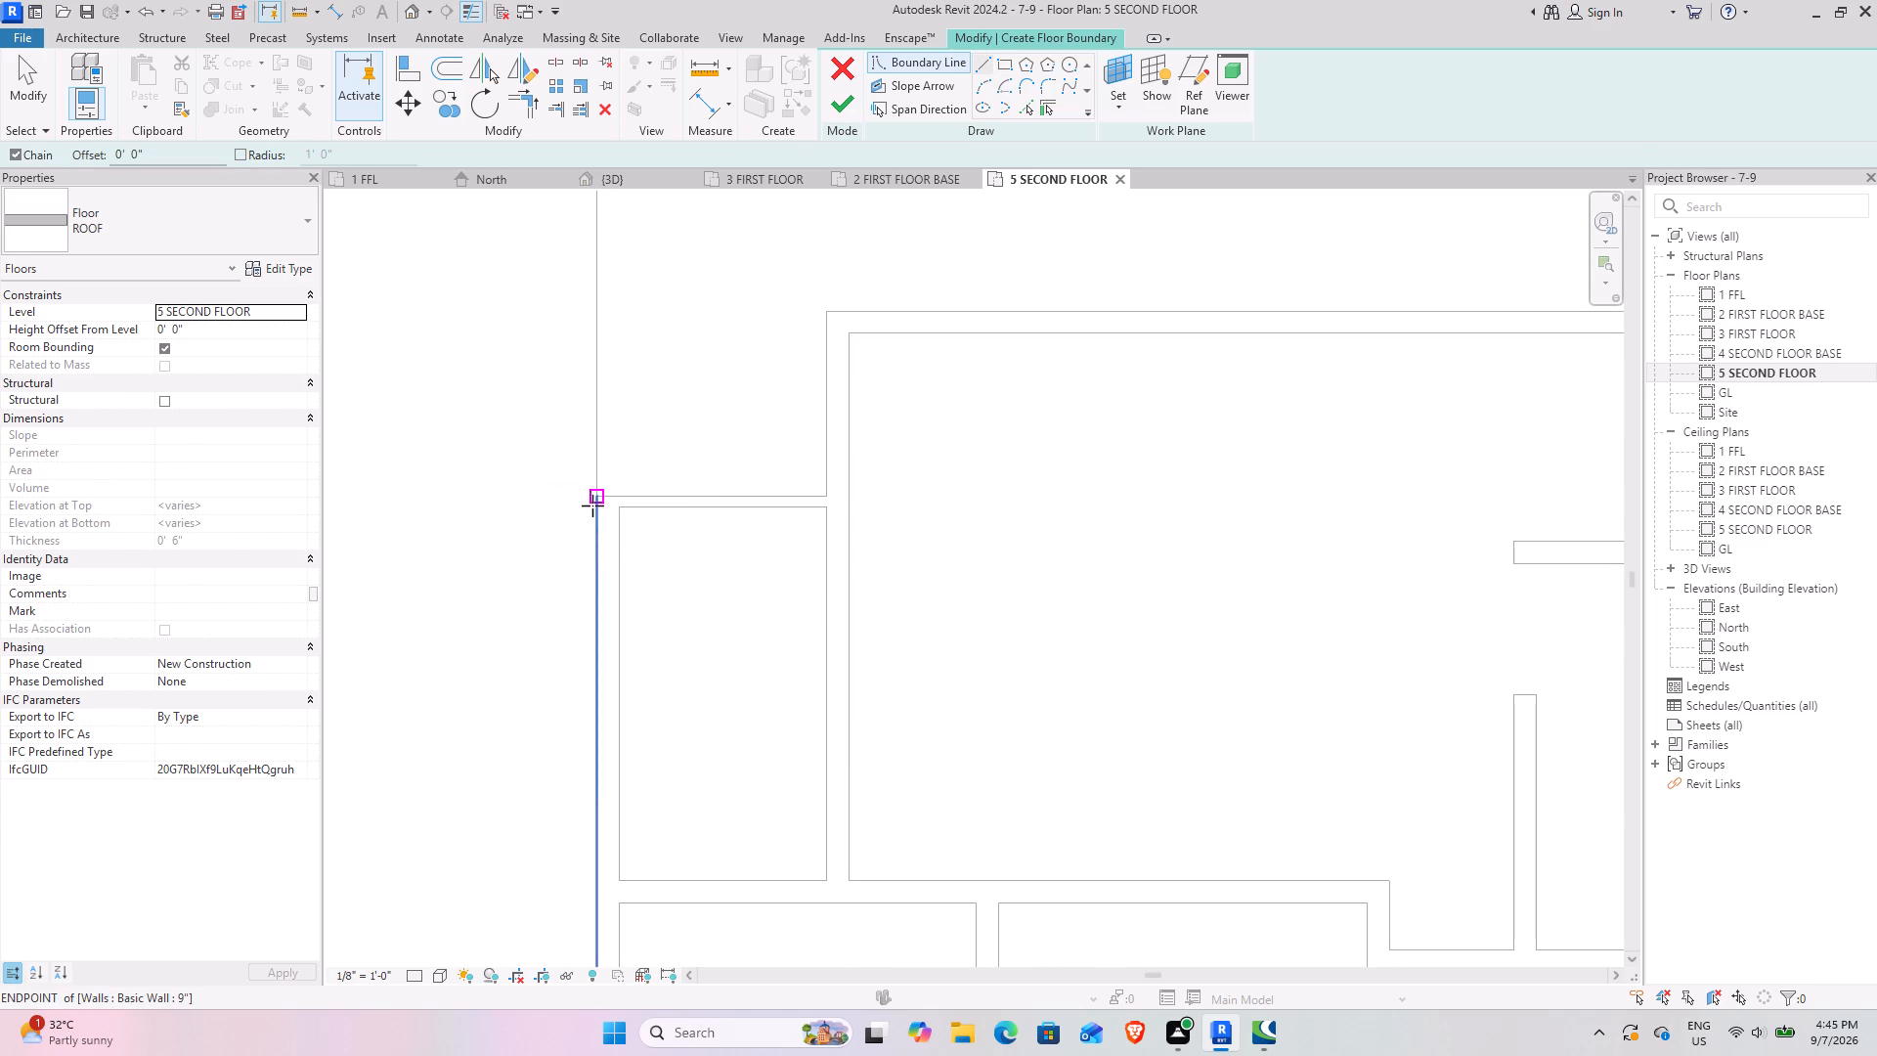
left_click(592, 506)
middle_click_drag(610, 728, 579, 294)
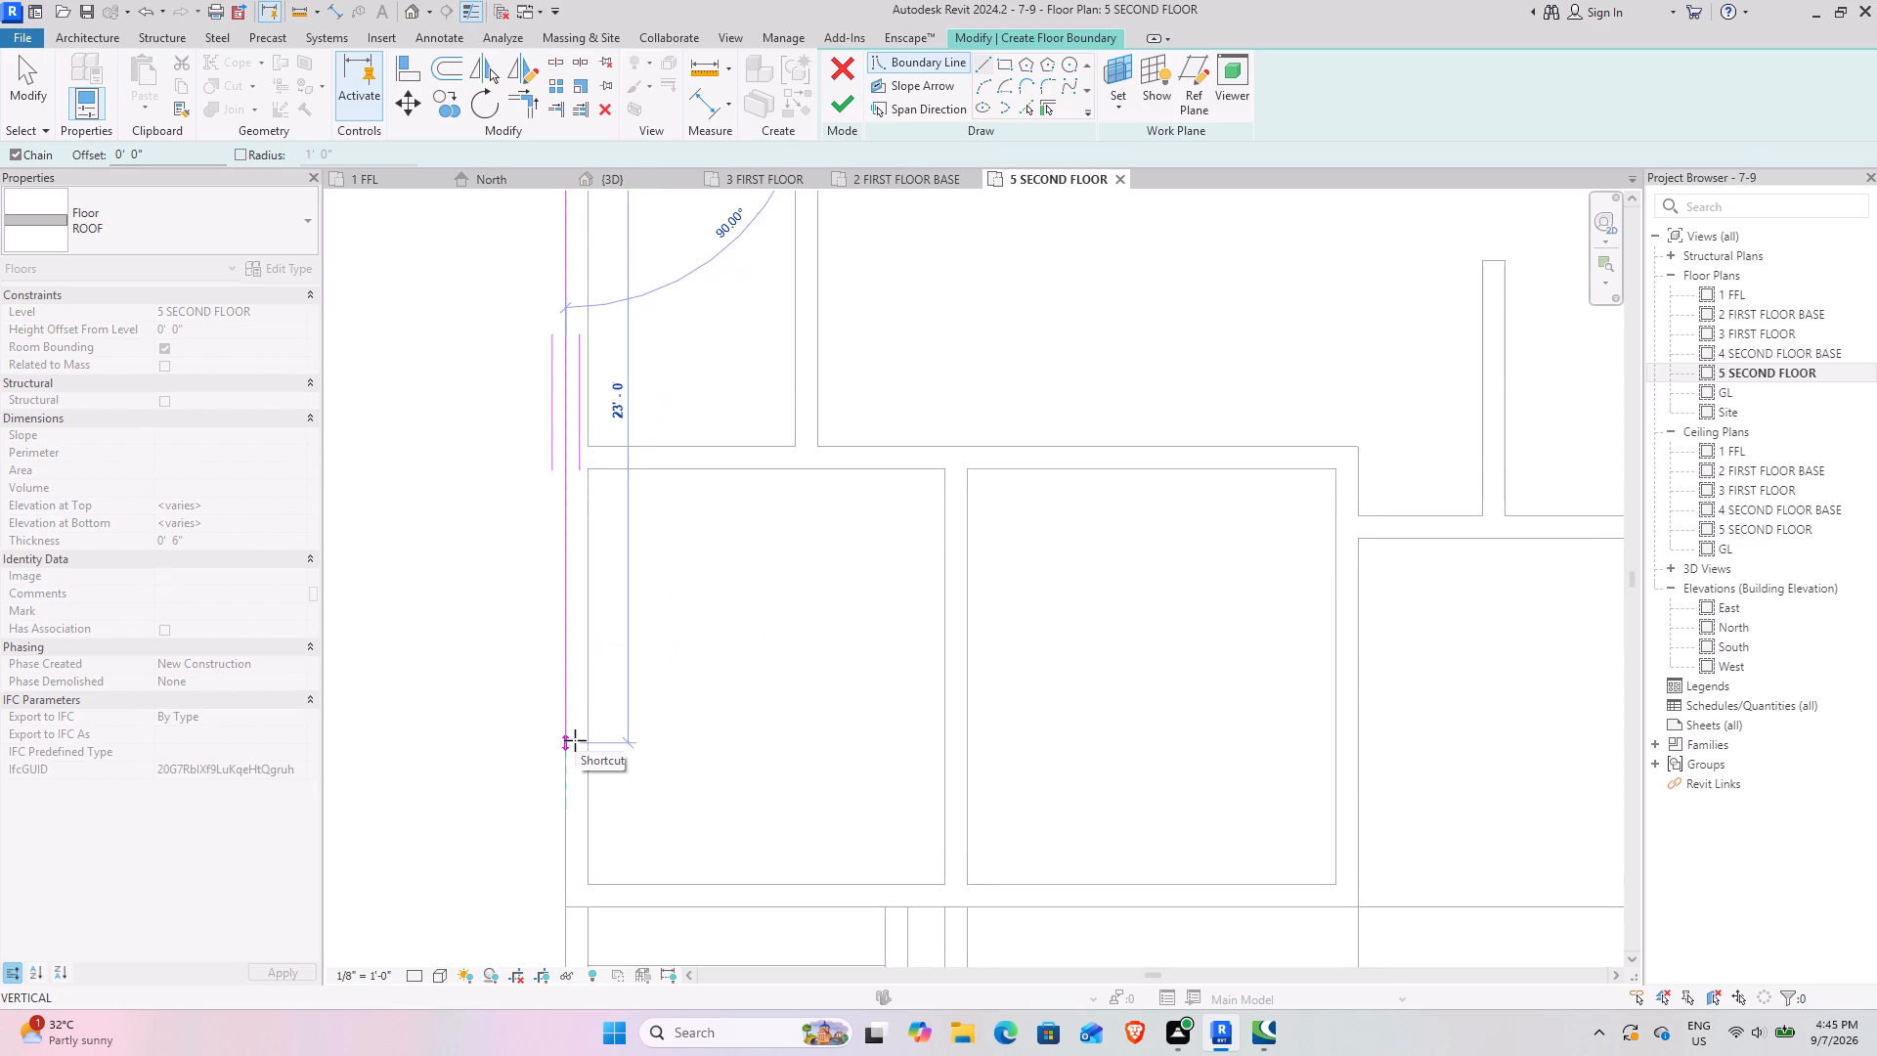
middle_click_drag(559, 805, 581, 635)
left_click(588, 739)
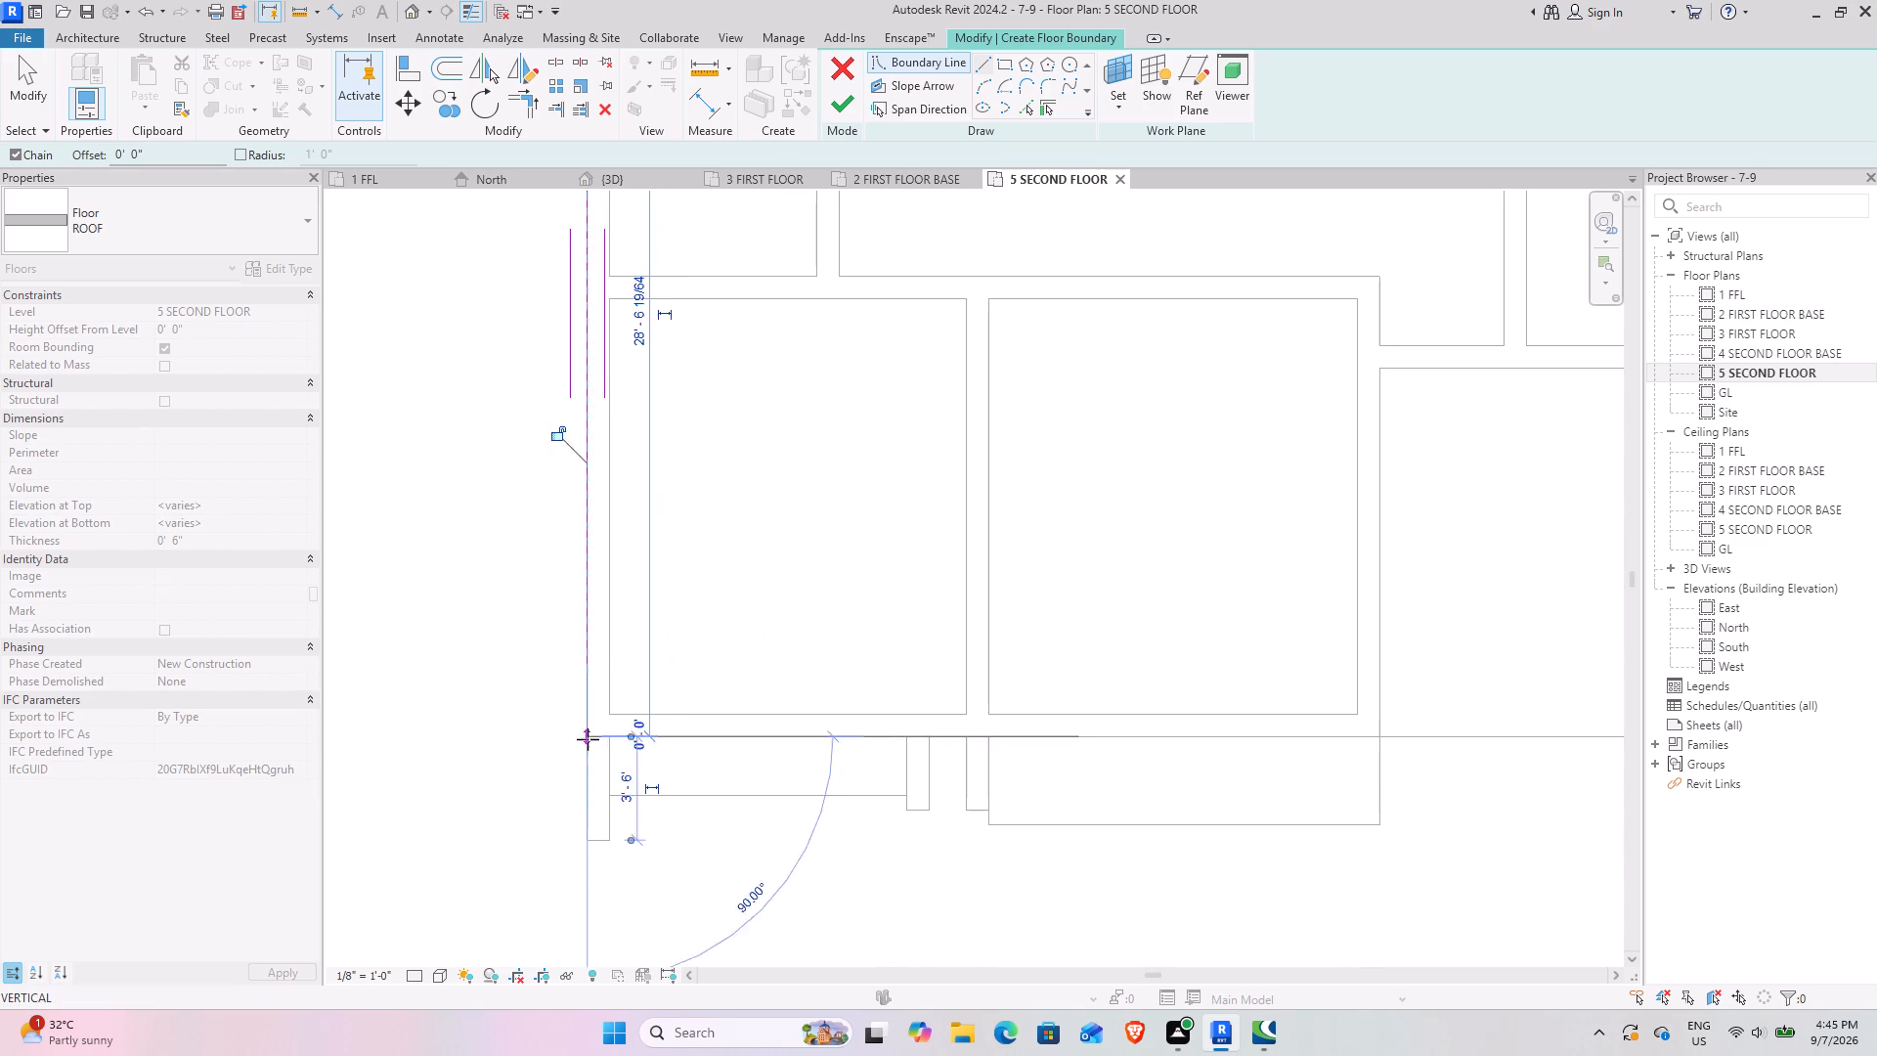
Continue the floor boundary along the south front, around the two slab projections, and about 14'-8" east to the house's southeast corner.
left_click(610, 739)
left_click(611, 790)
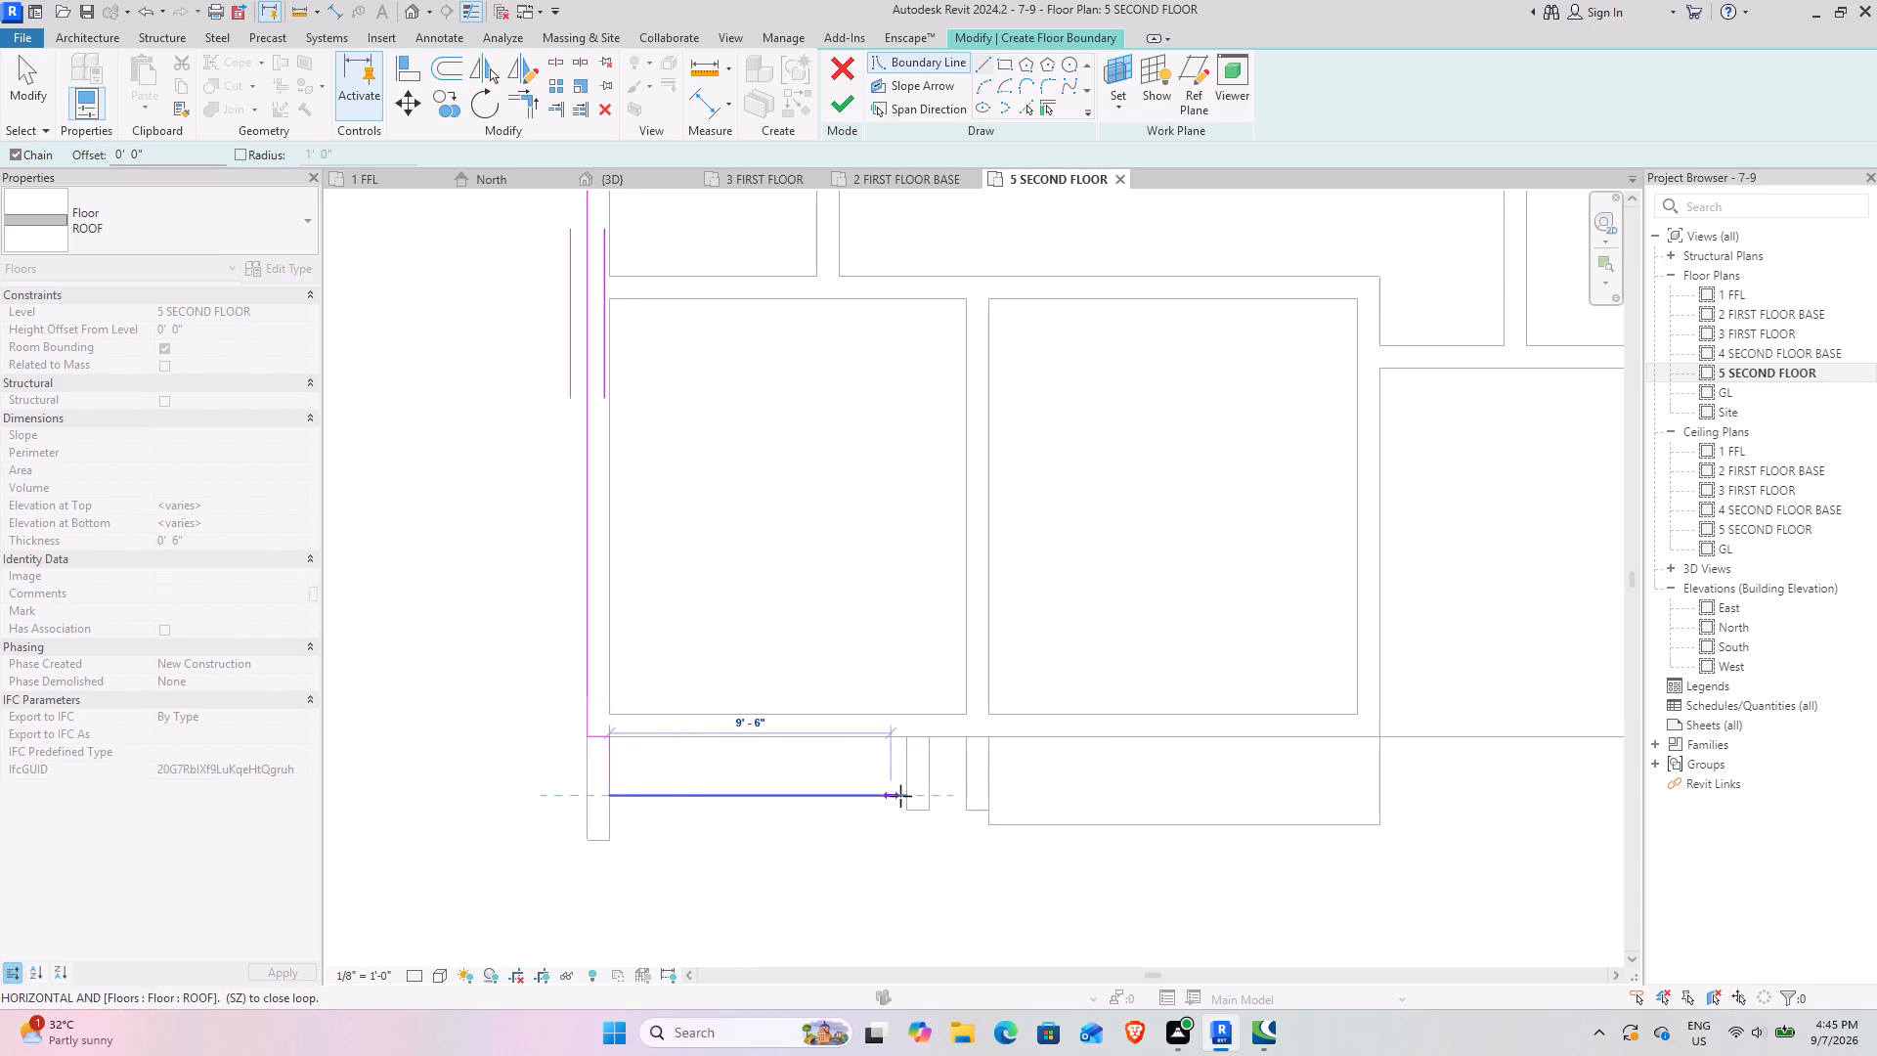
left_click(906, 796)
left_click(908, 737)
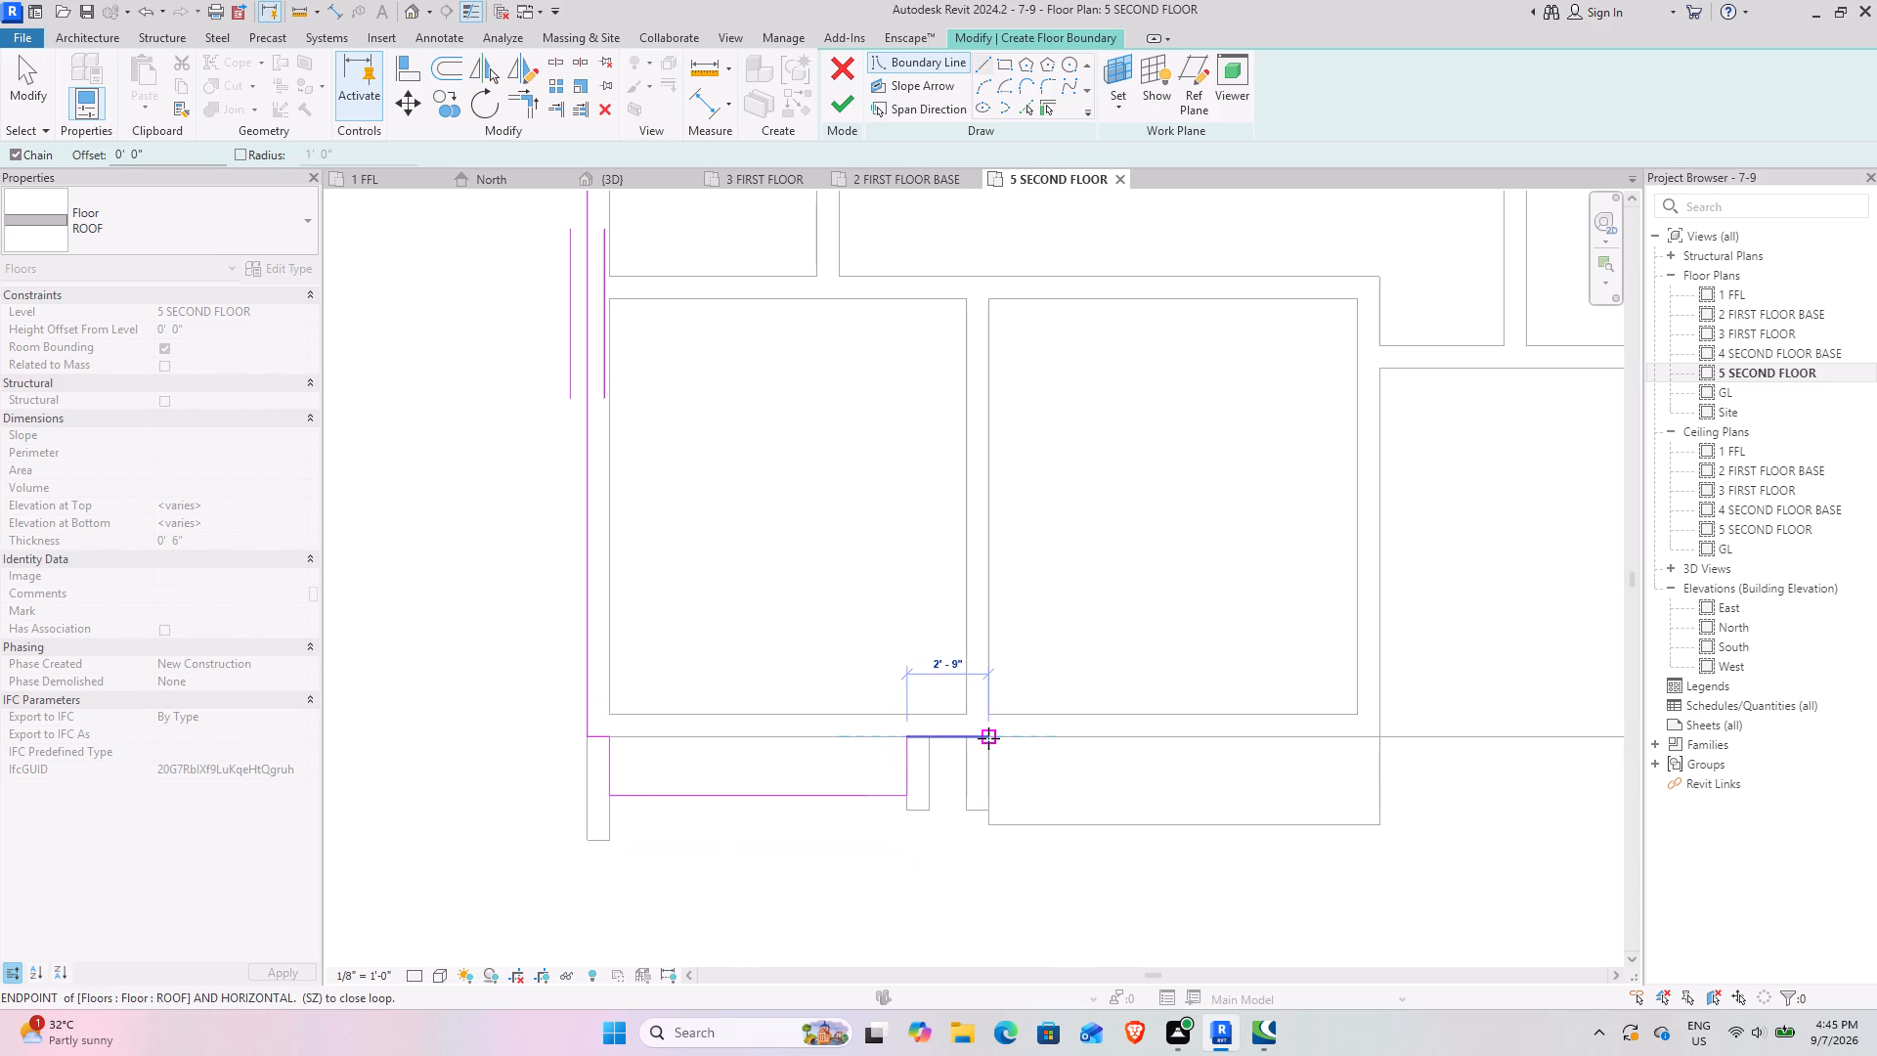
left_click(988, 738)
left_click(991, 826)
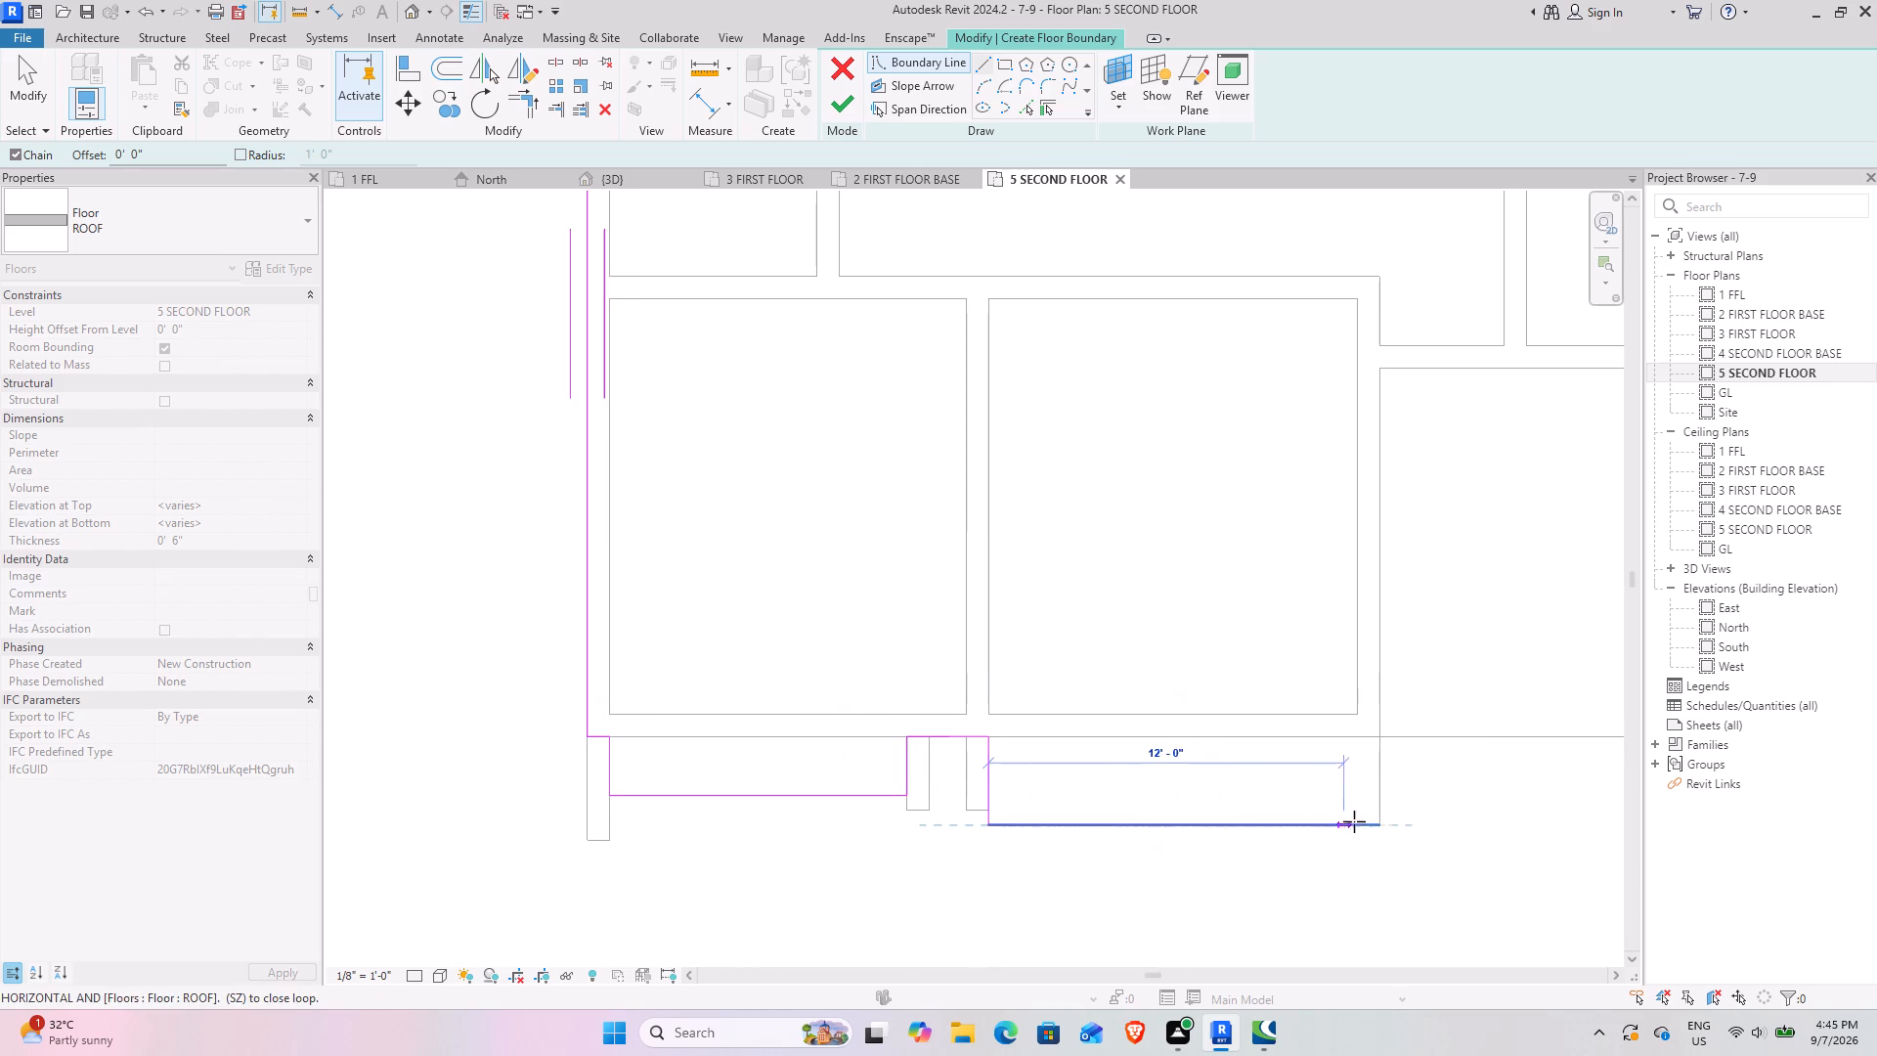
left_click(1375, 822)
left_click(1380, 739)
middle_click_drag(1374, 738, 957, 797)
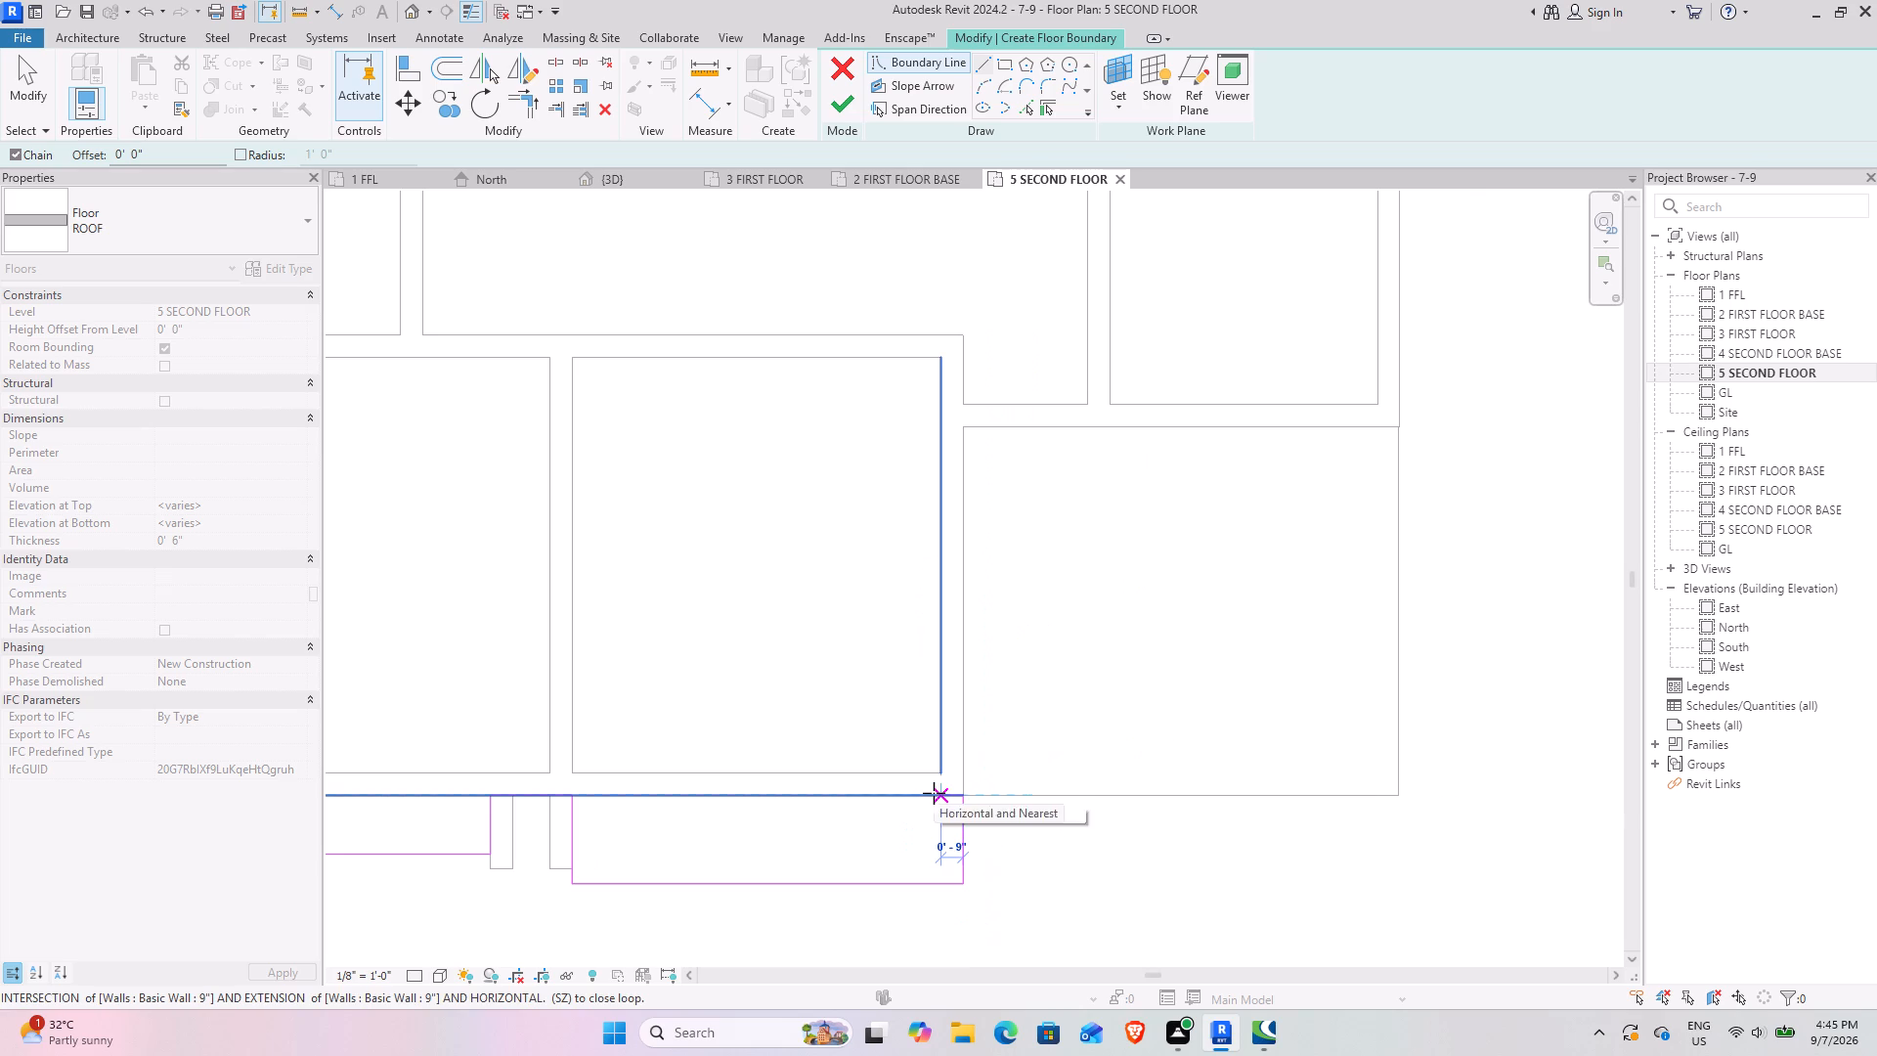
left_click(1402, 793)
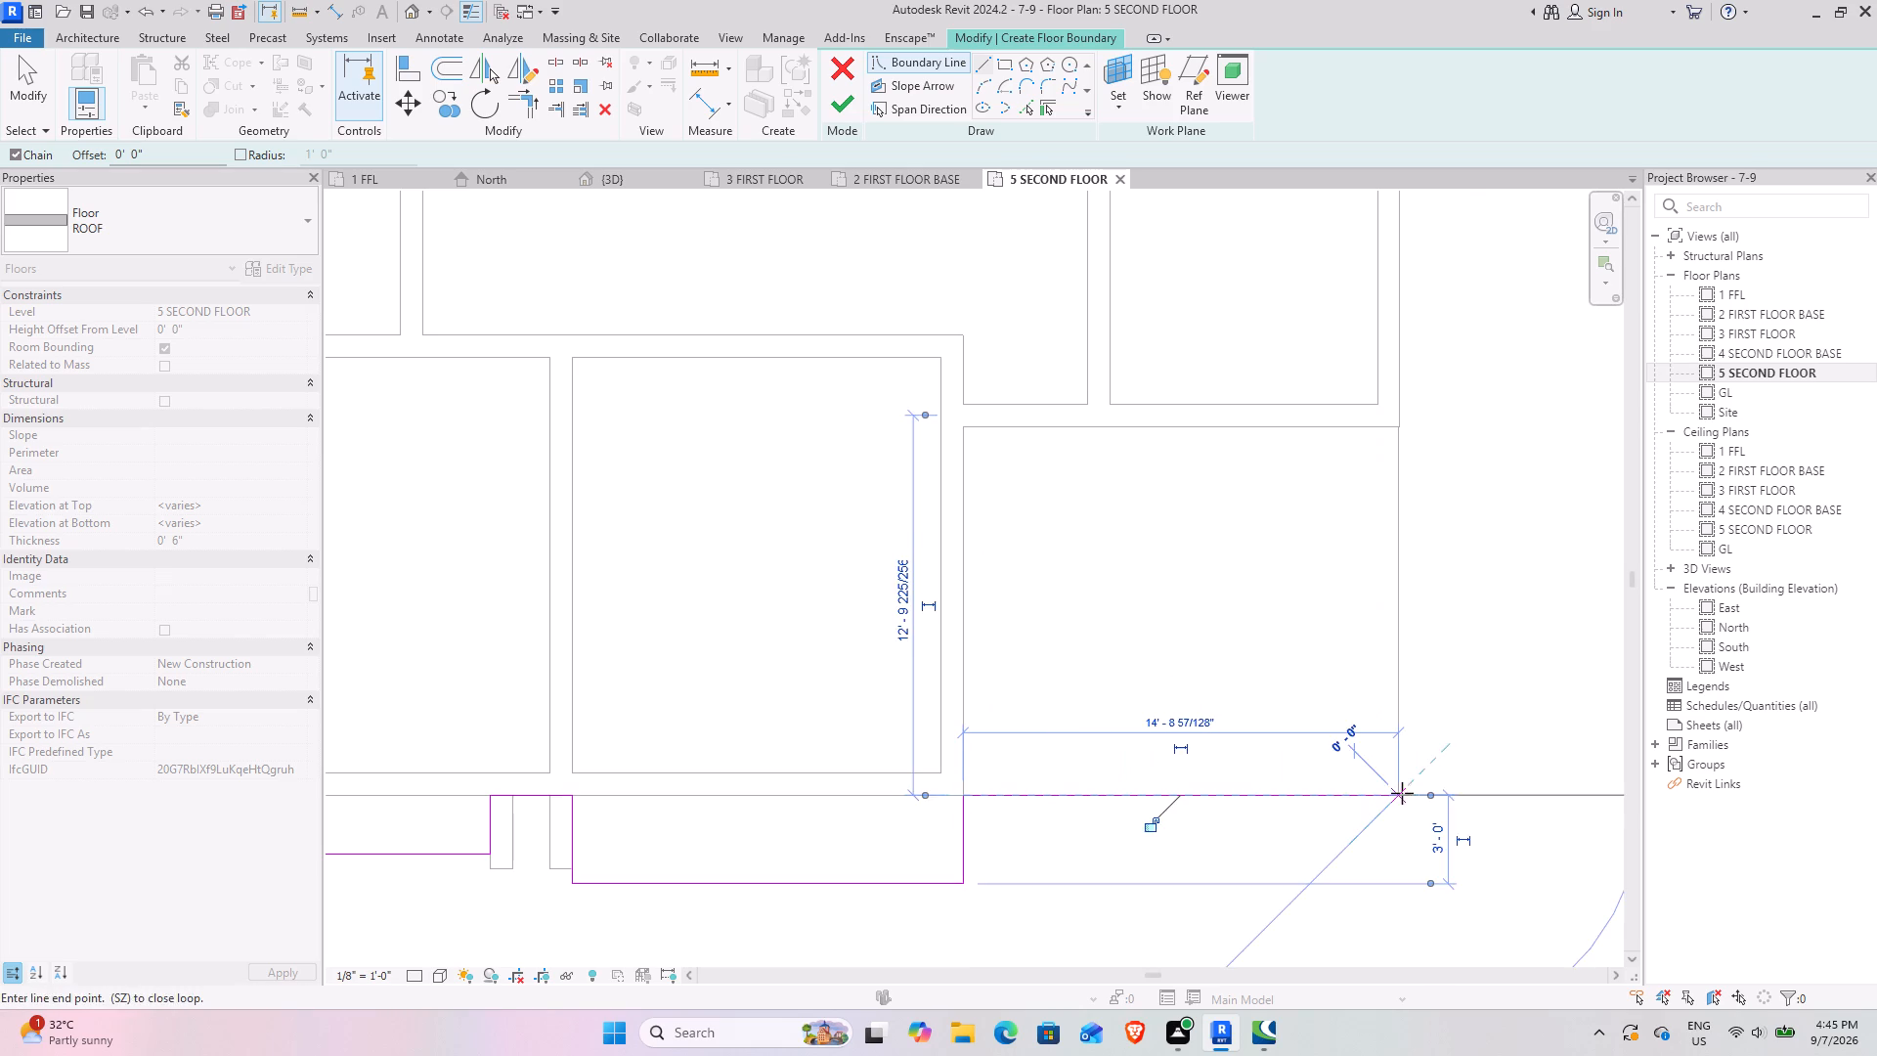
Draw the boundary's east edge up to the 9" cross wall and its north edge along that wall's outer face to the northwest recess.
middle_click_drag(1373, 605, 1354, 1029)
middle_click_drag(1371, 480, 1362, 913)
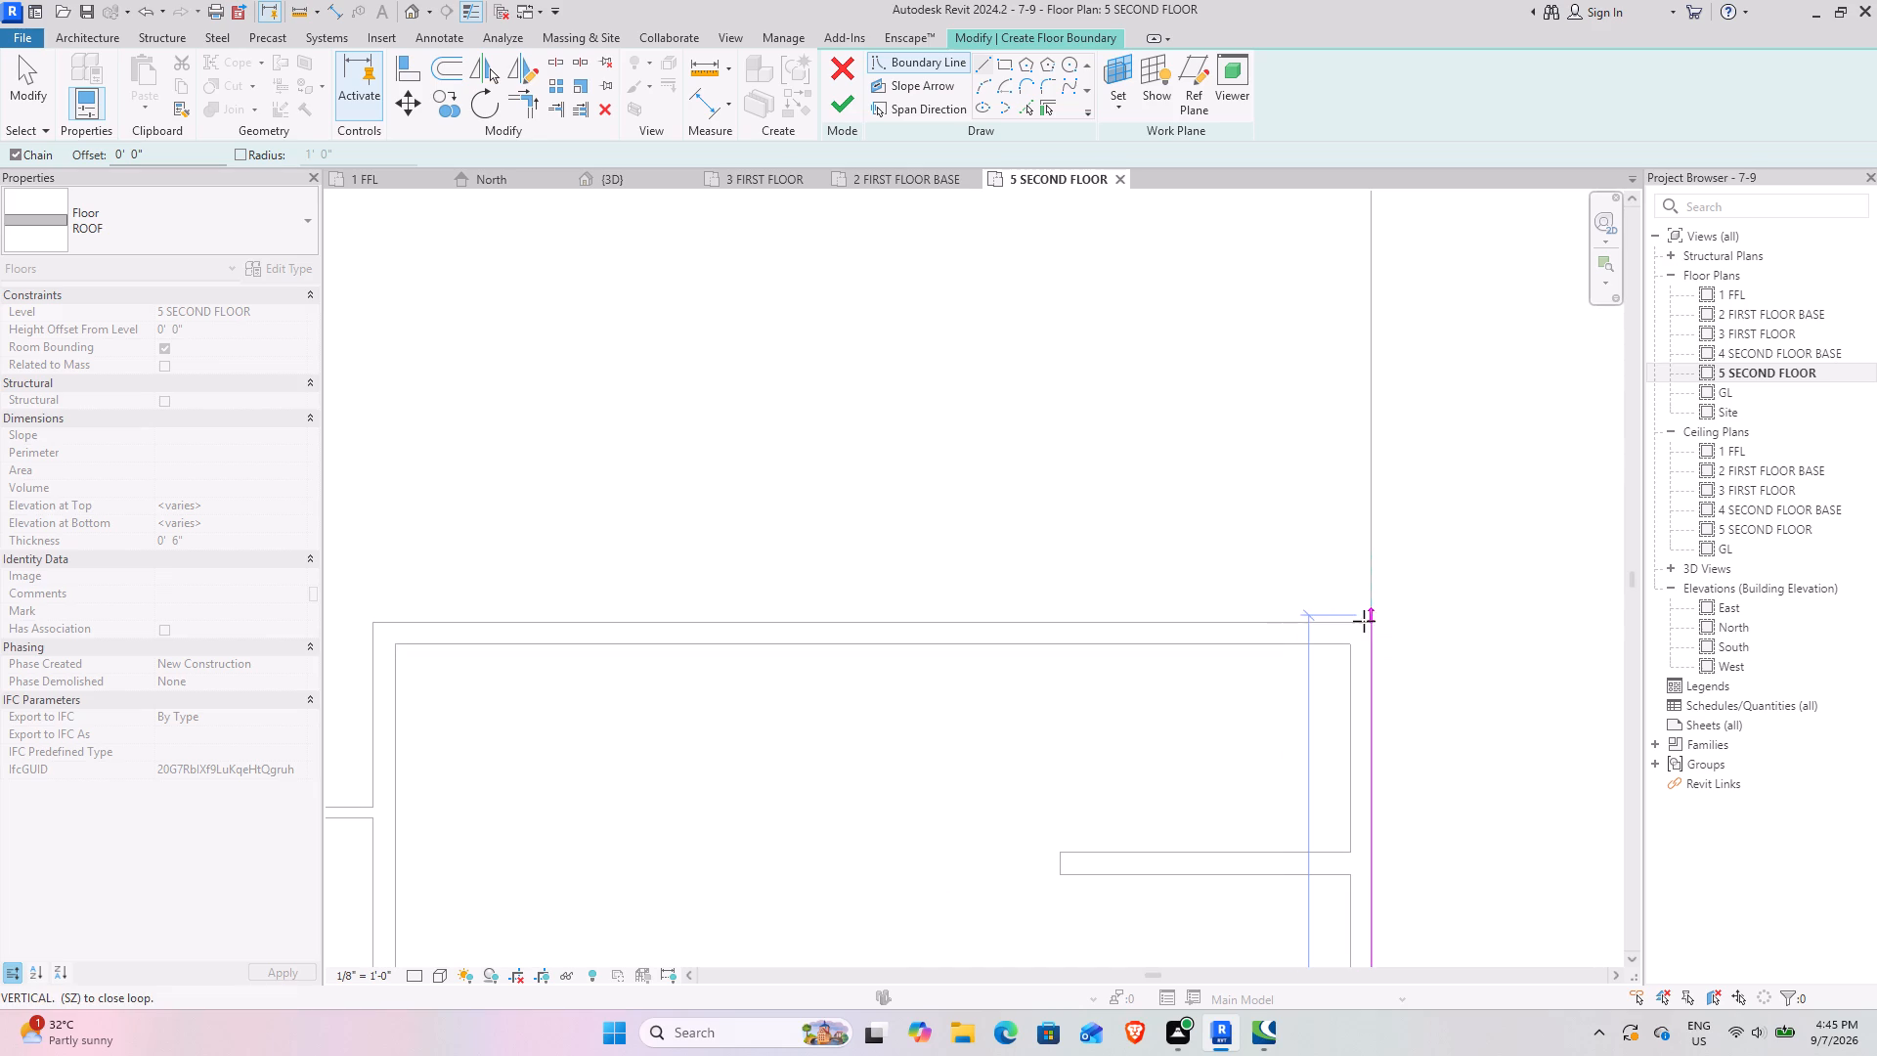
scroll(1365, 620, "up", 9)
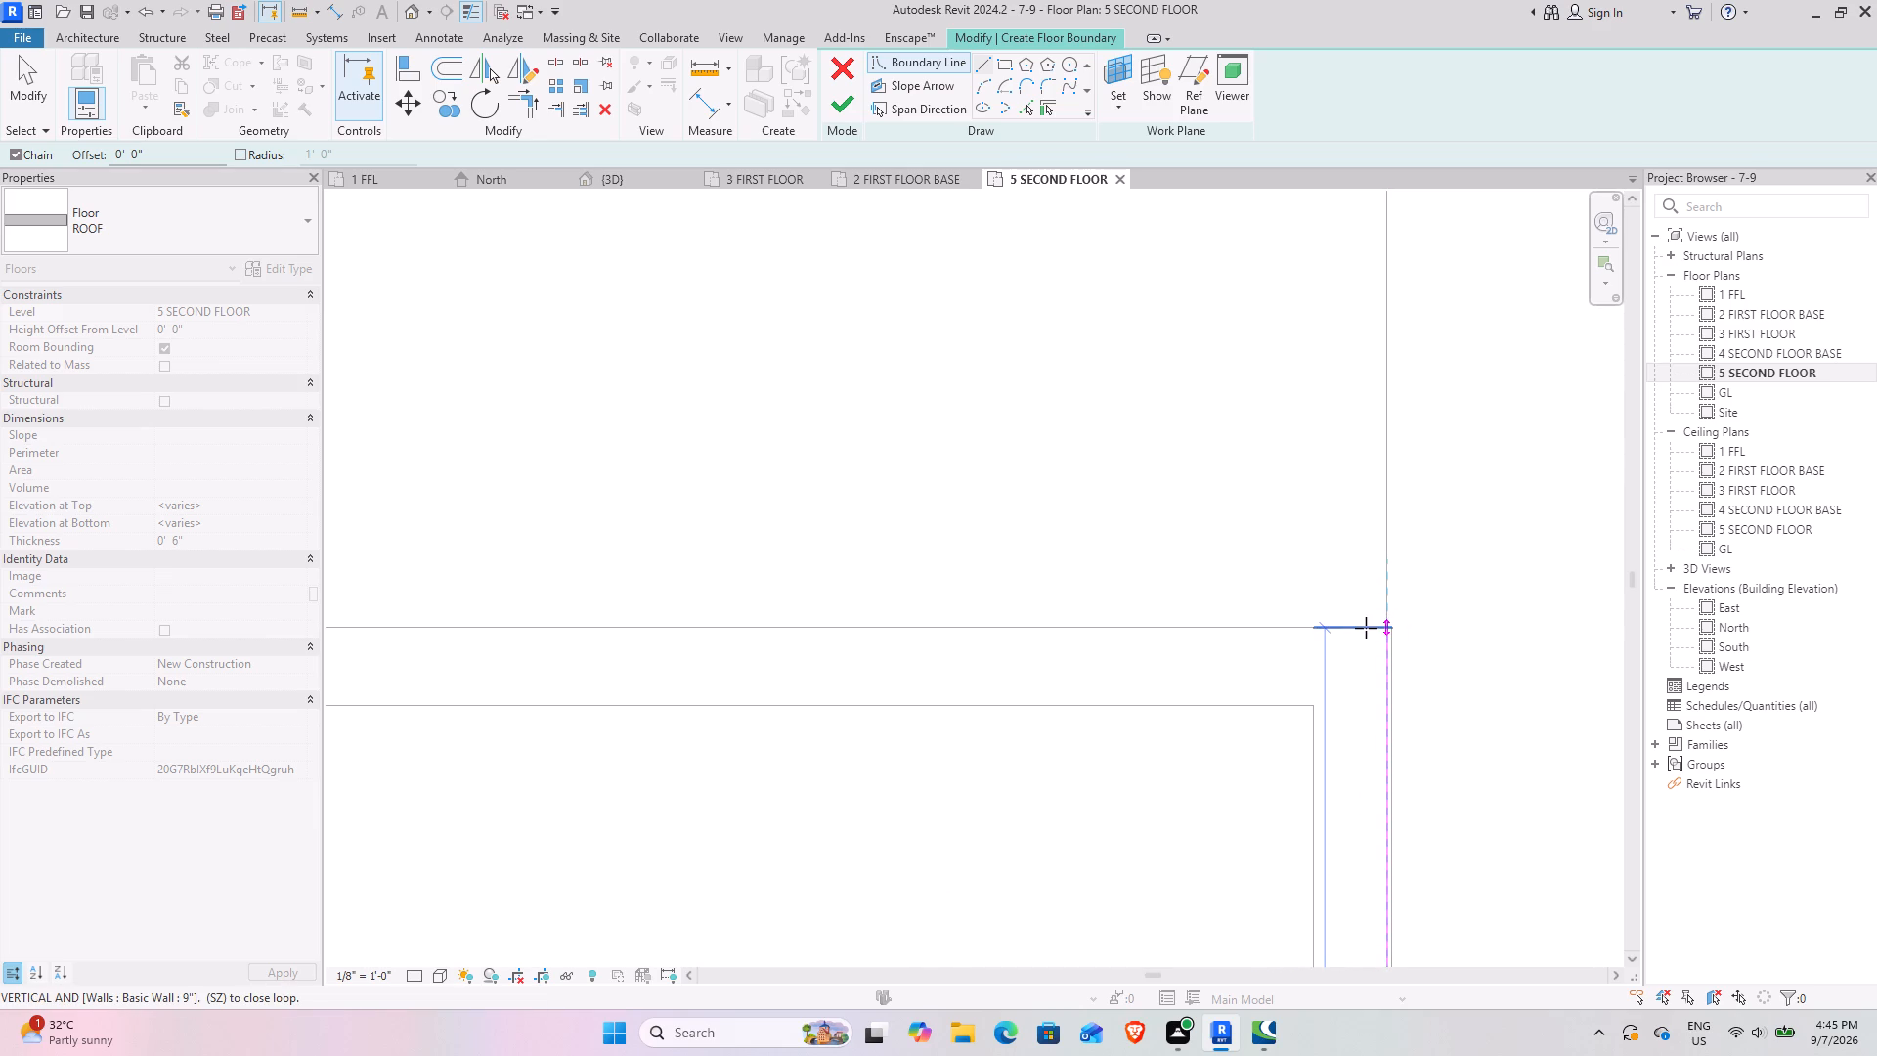
left_click(1371, 628)
scroll(1012, 667, "down", 2)
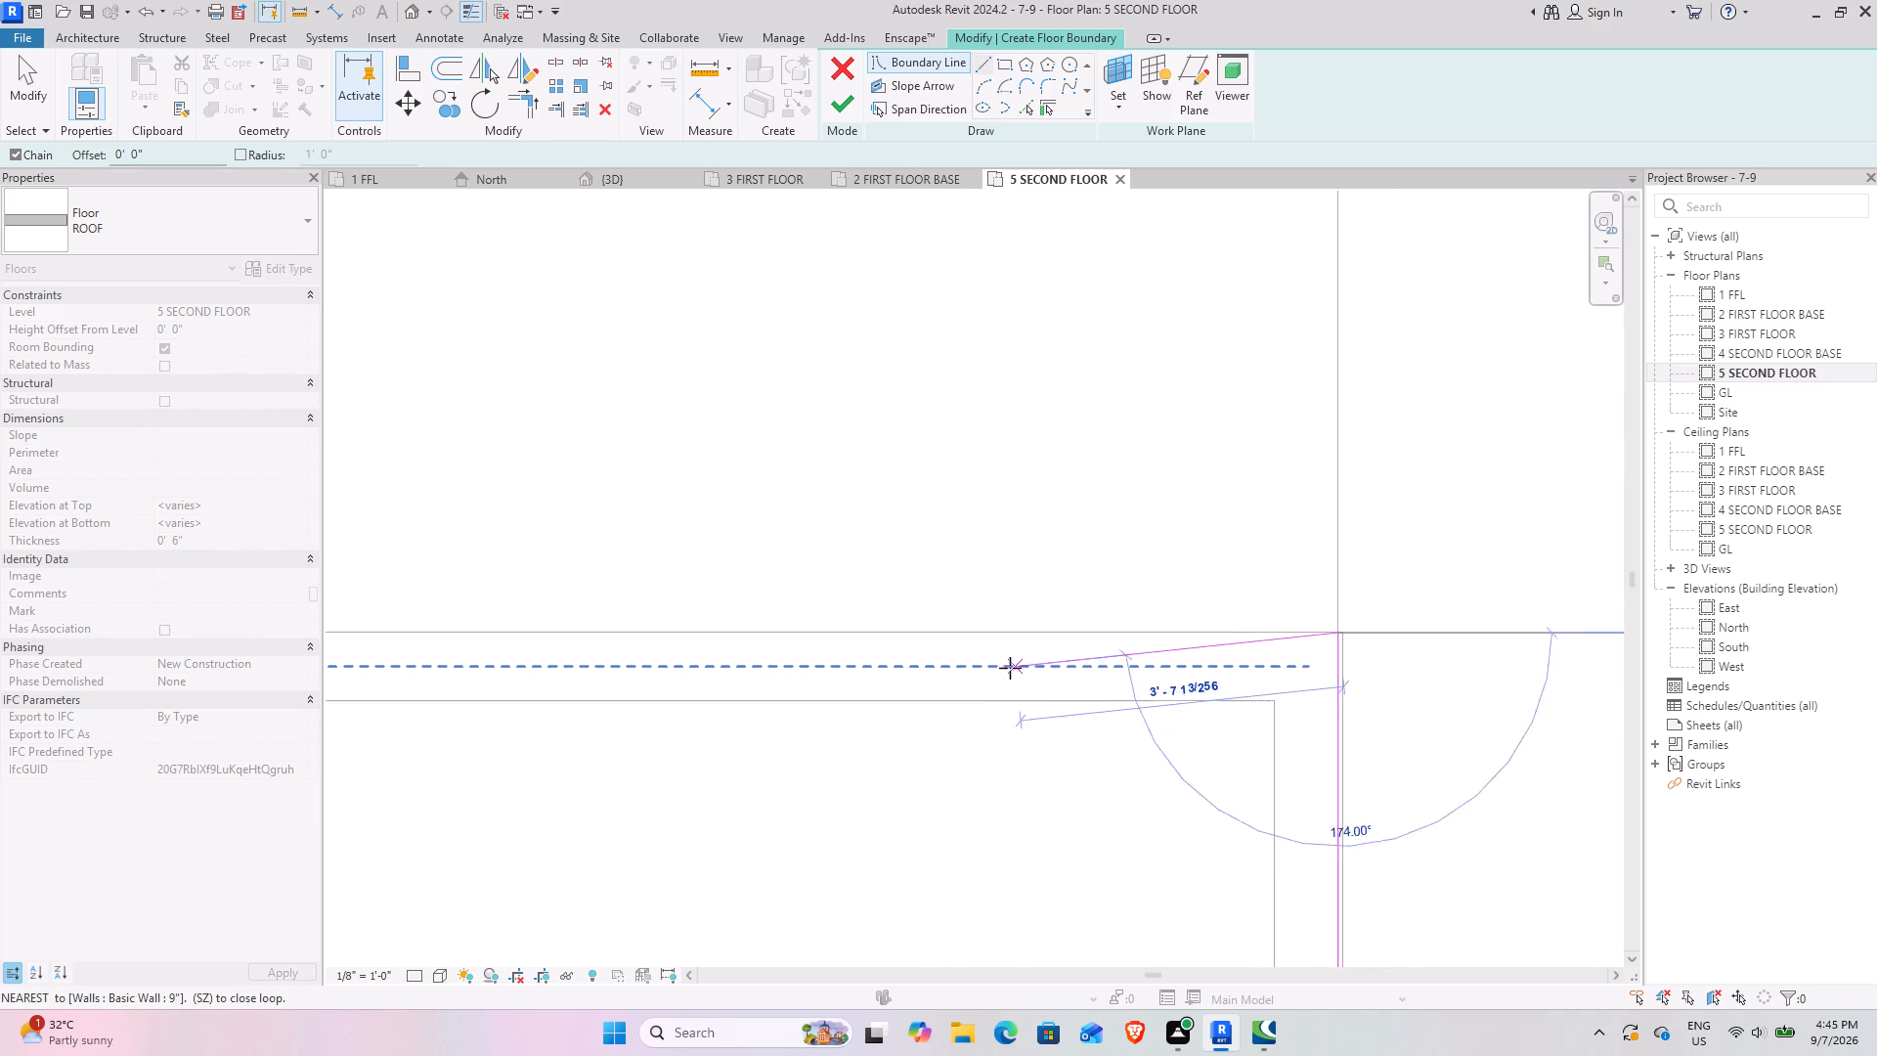
scroll(1010, 668, "down", 2)
middle_click_drag(794, 673, 1681, 626)
middle_click_drag(701, 626, 1581, 616)
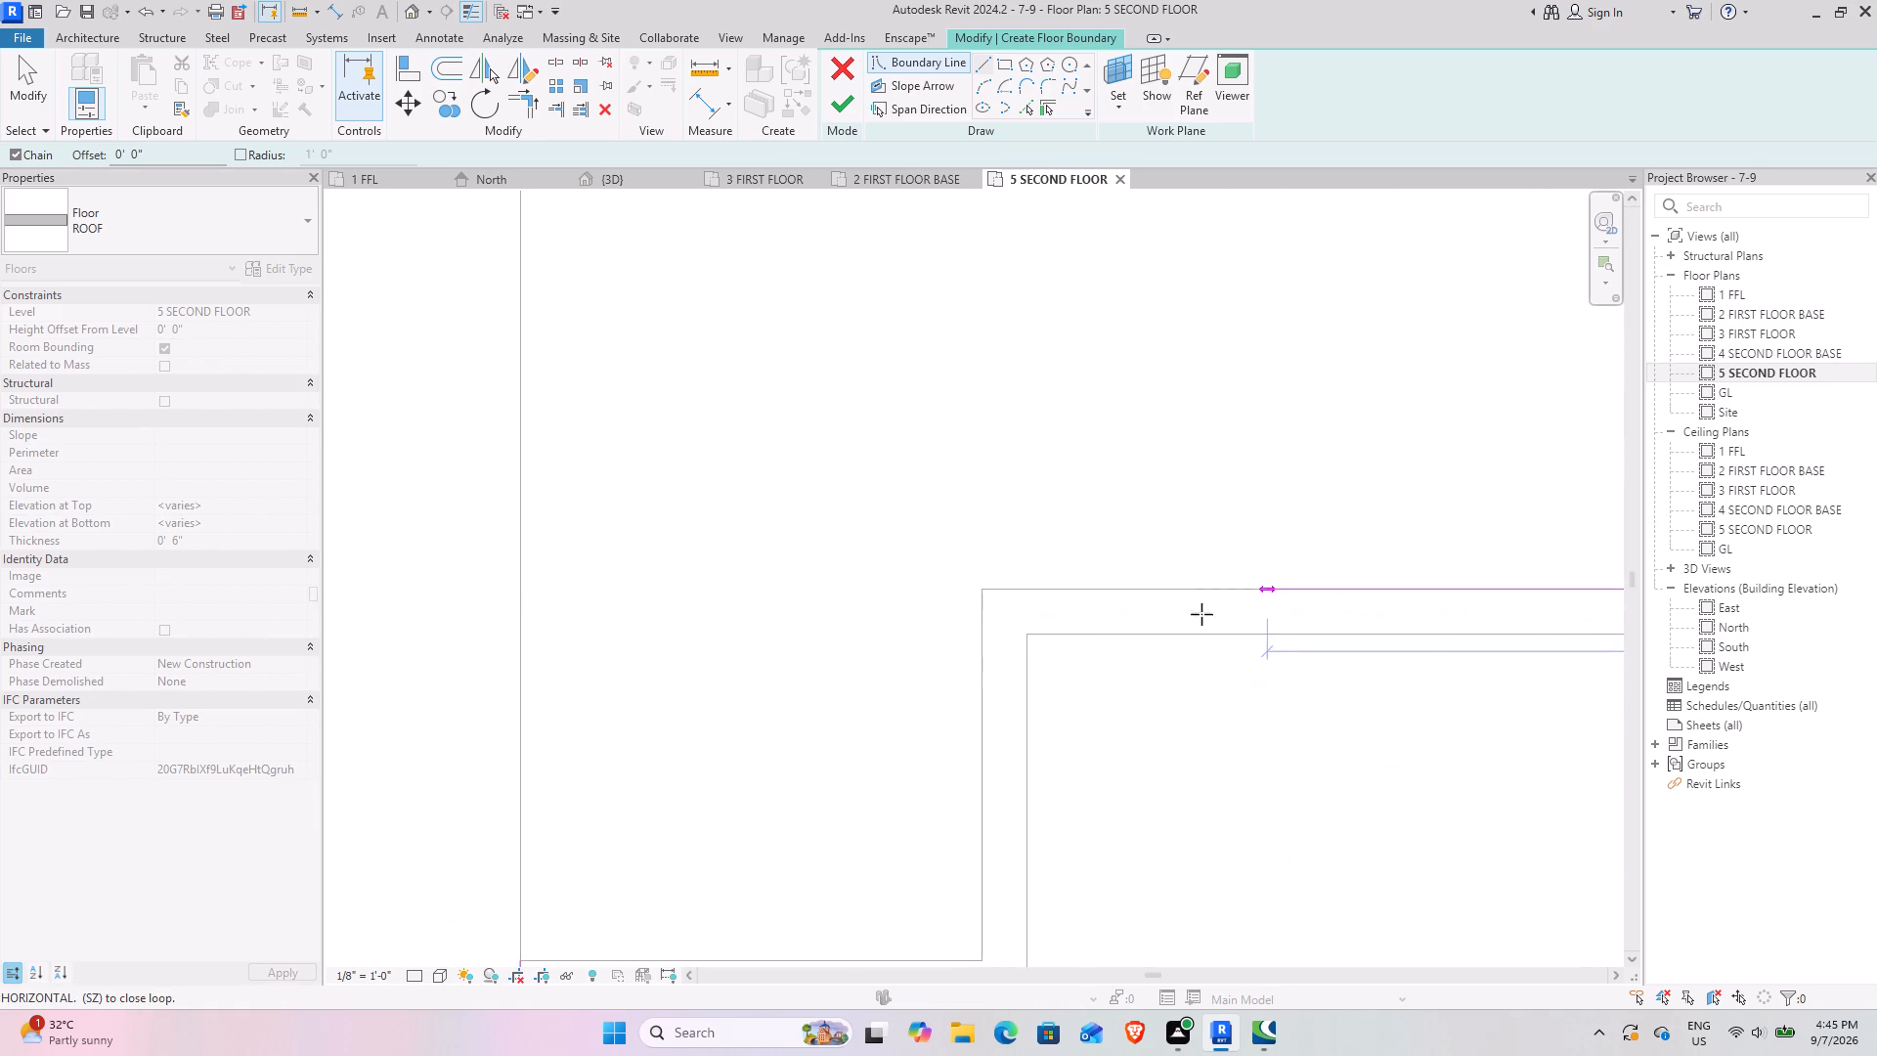
left_click(979, 603)
Close the boundary with the northwest recess, about 6'-2" south and then west to the starting corner, and finish the floor.
middle_click_drag(987, 779, 982, 609)
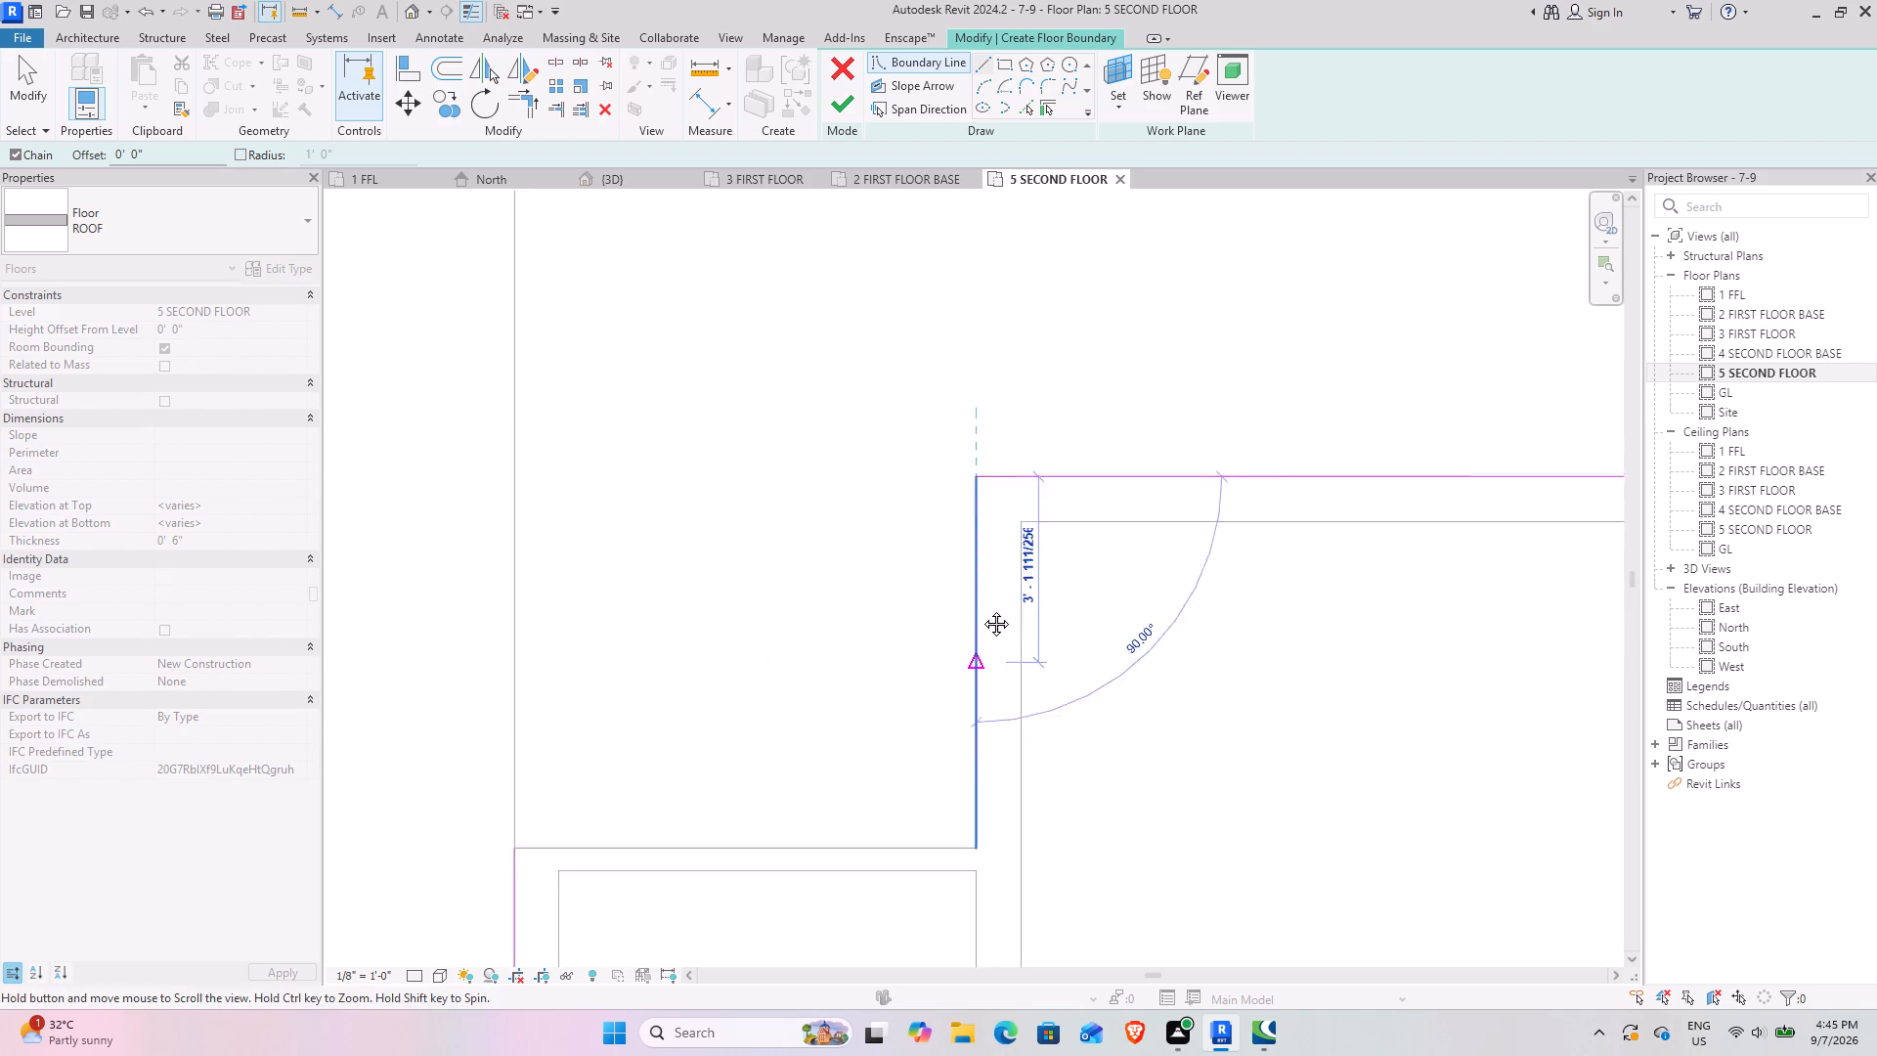
middle_click_drag(982, 609, 953, 455)
scroll(941, 640, "down", 3)
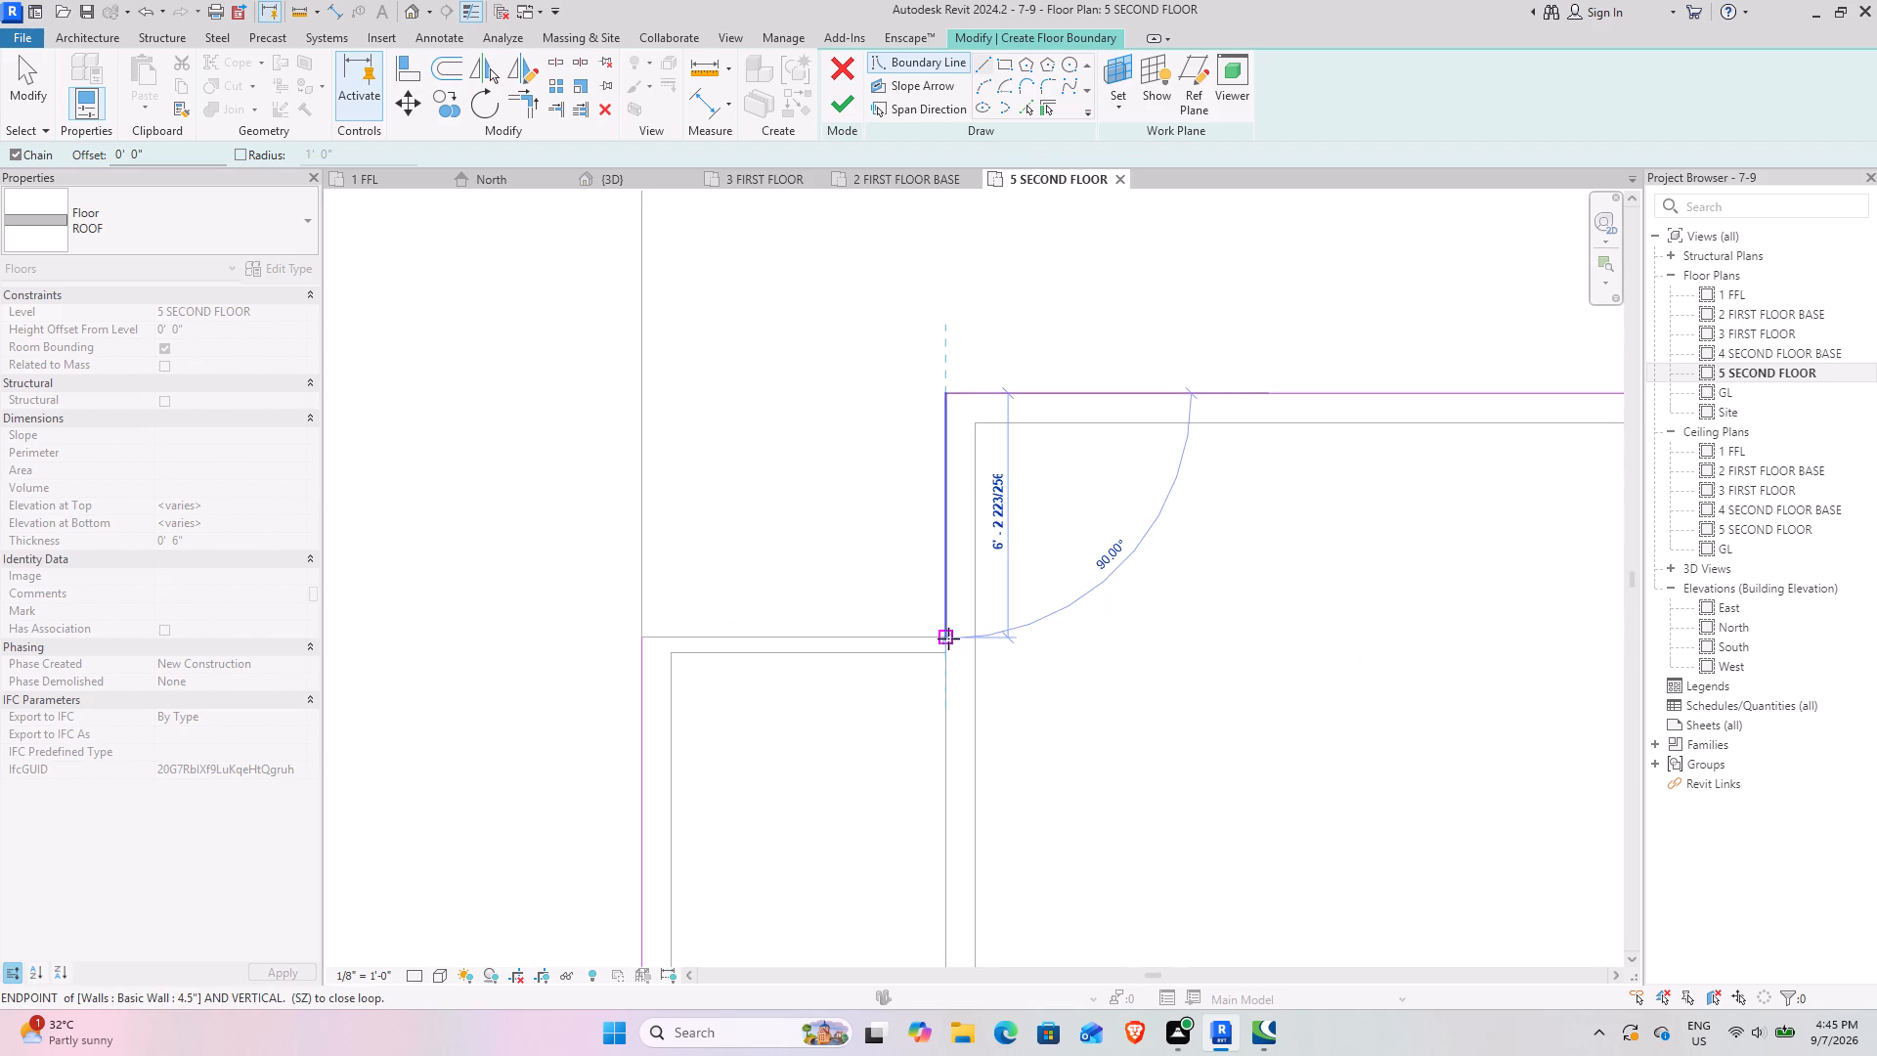
left_click(946, 638)
left_click(648, 634)
scroll(774, 517, "down", 7)
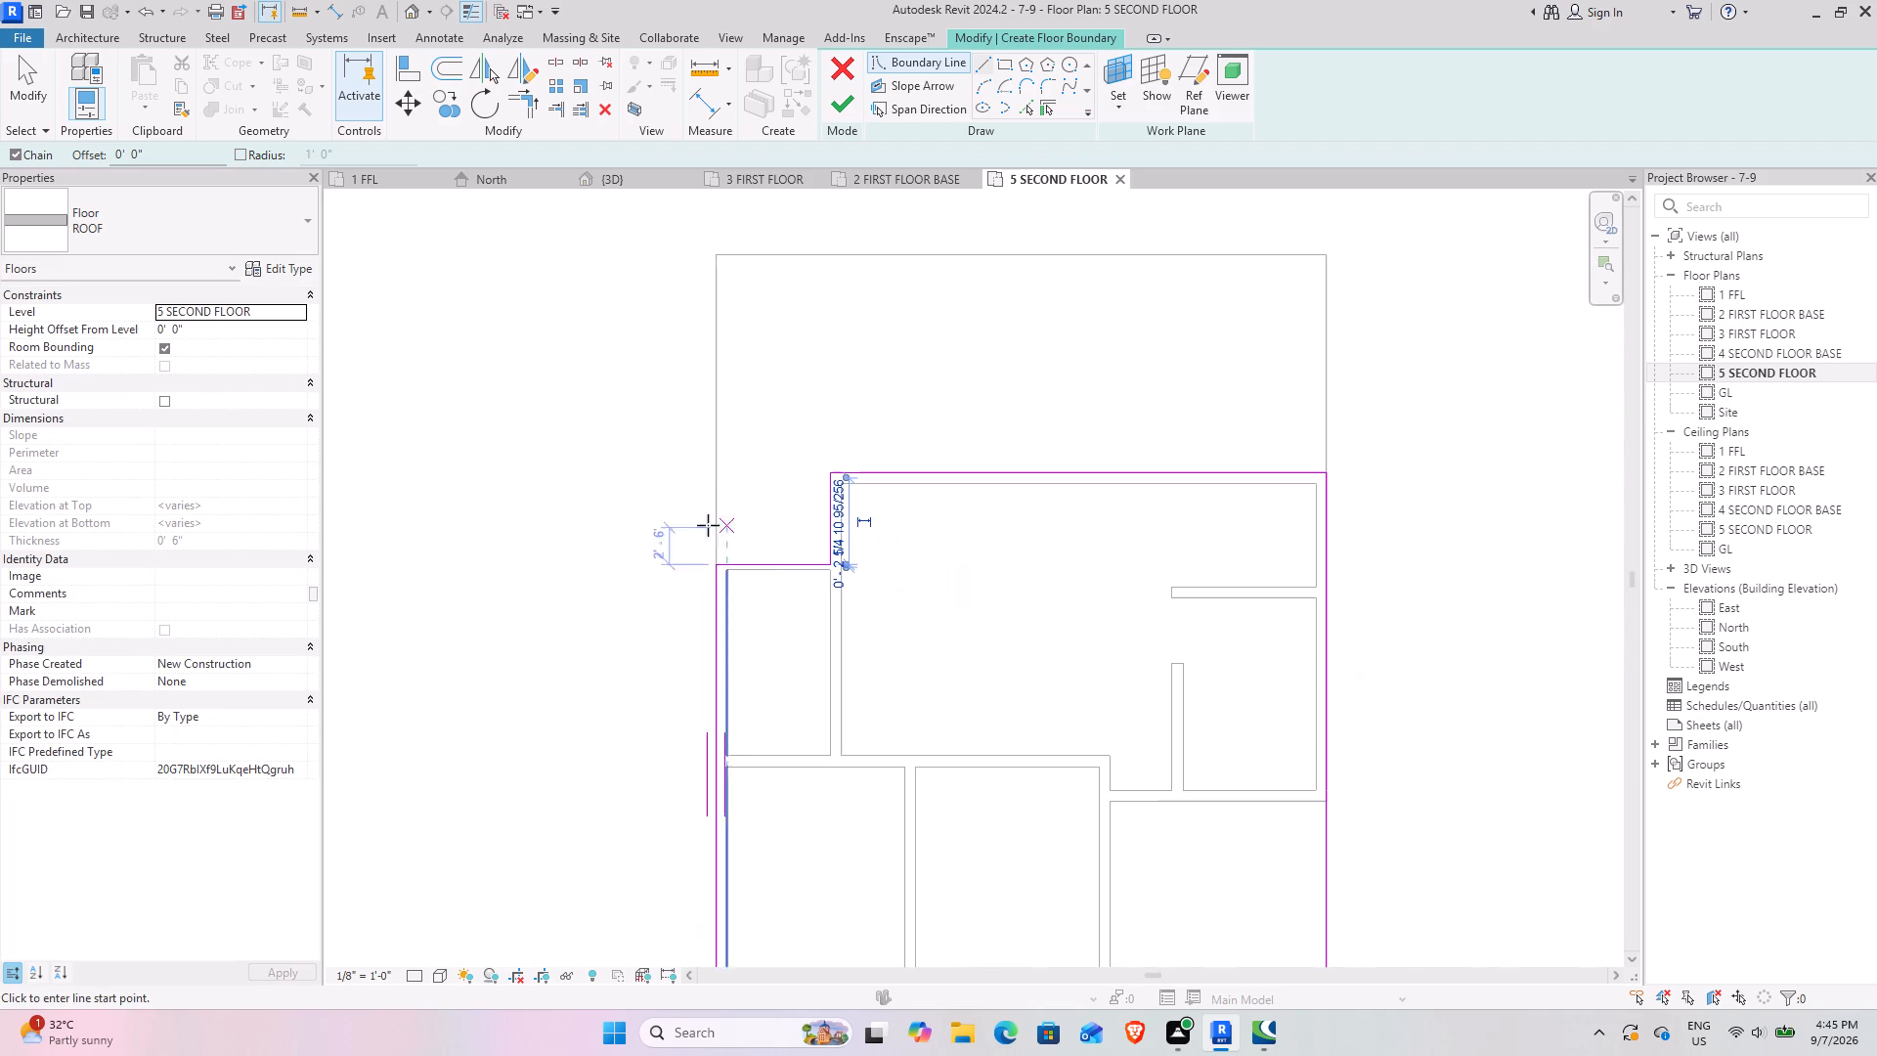
left_click(829, 102)
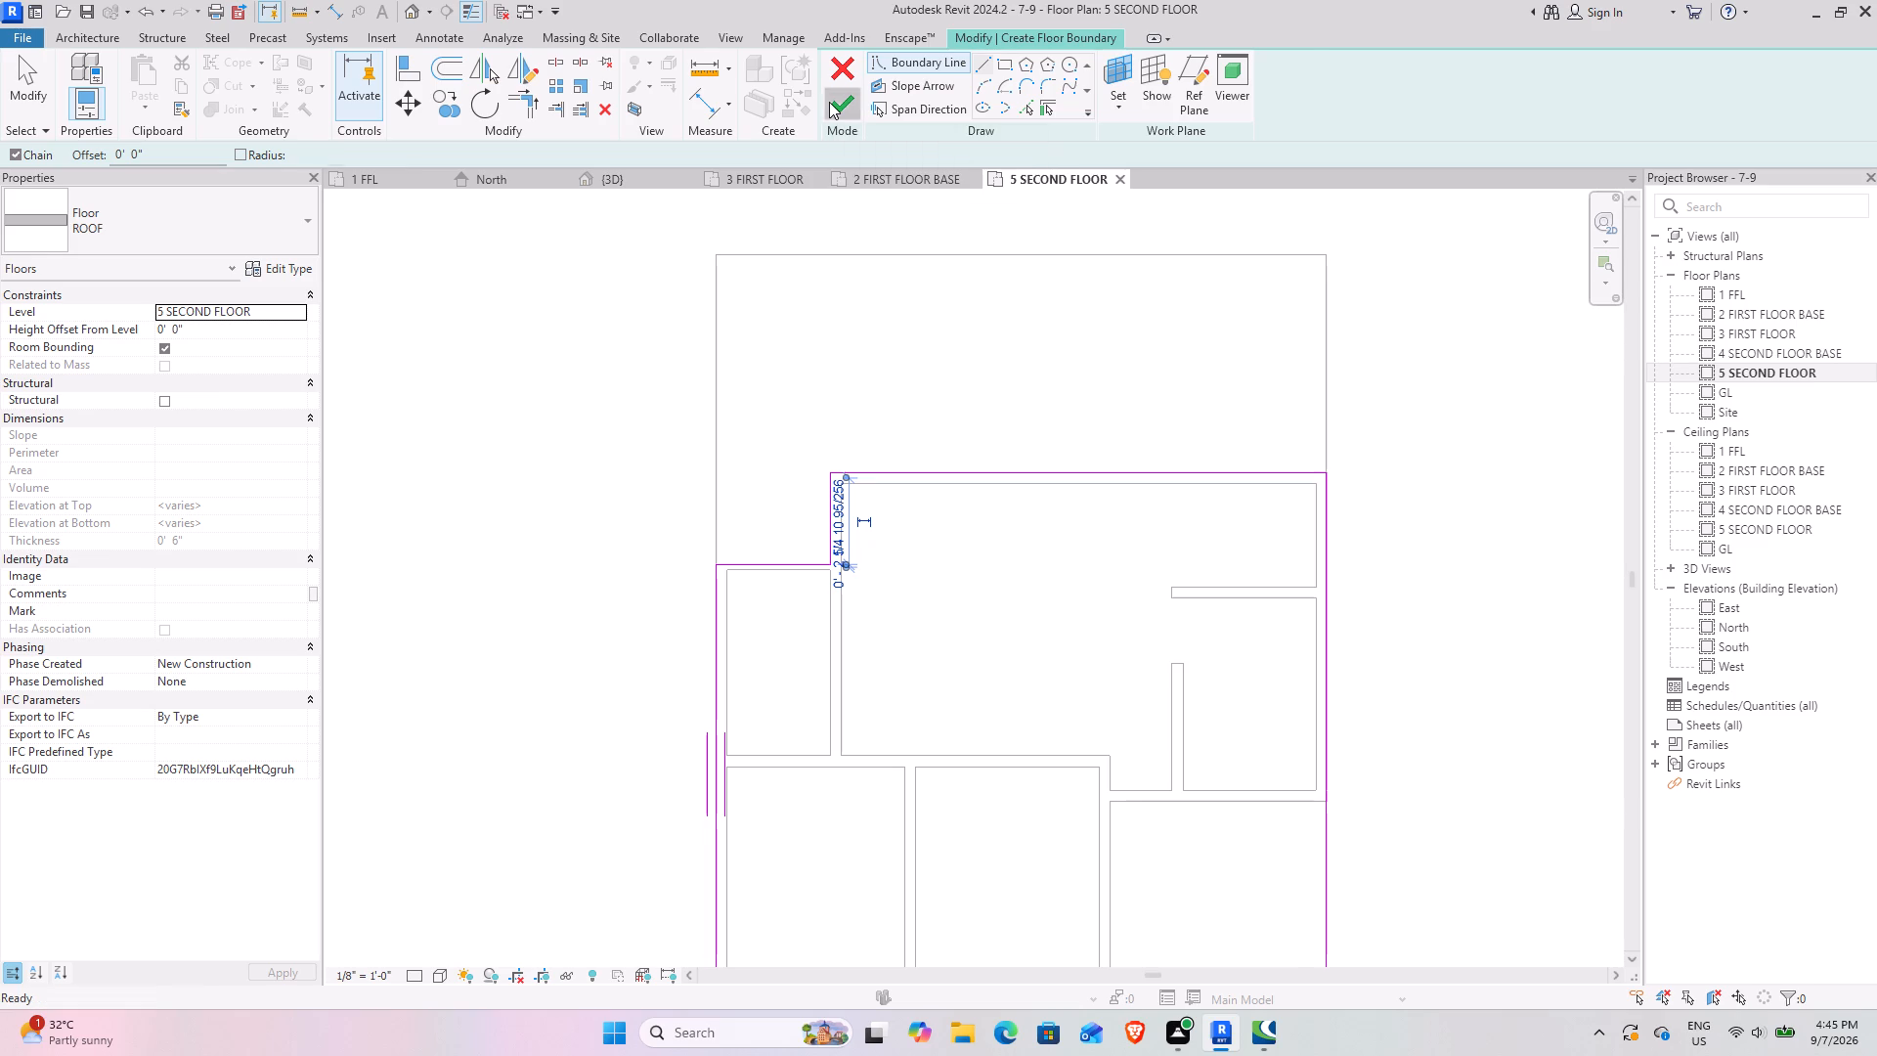
Check the new ROOF slab against the 4 SECOND FLOOR BASE and 5 SECOND FLOOR levels in the North elevation.
left_click(607, 189)
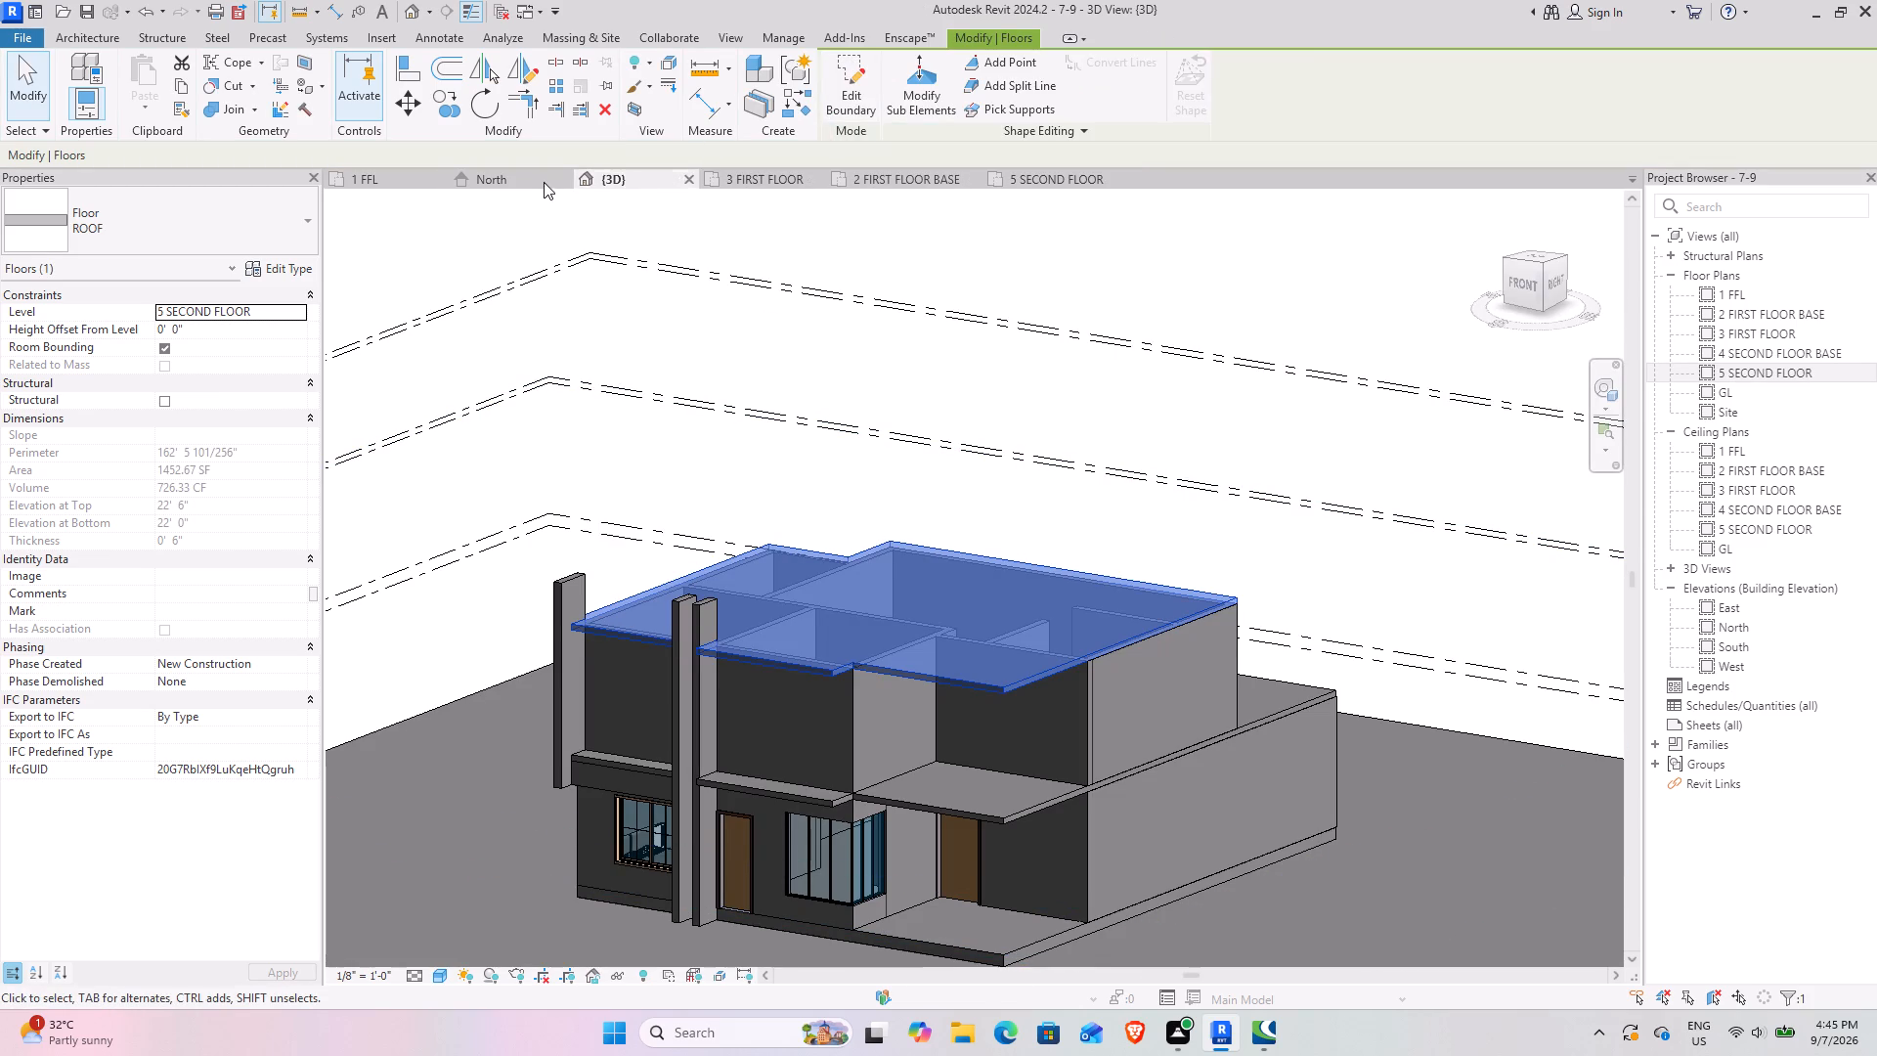
left_click(503, 181)
scroll(700, 560, "down", 9)
middle_click_drag(587, 674, 761, 672)
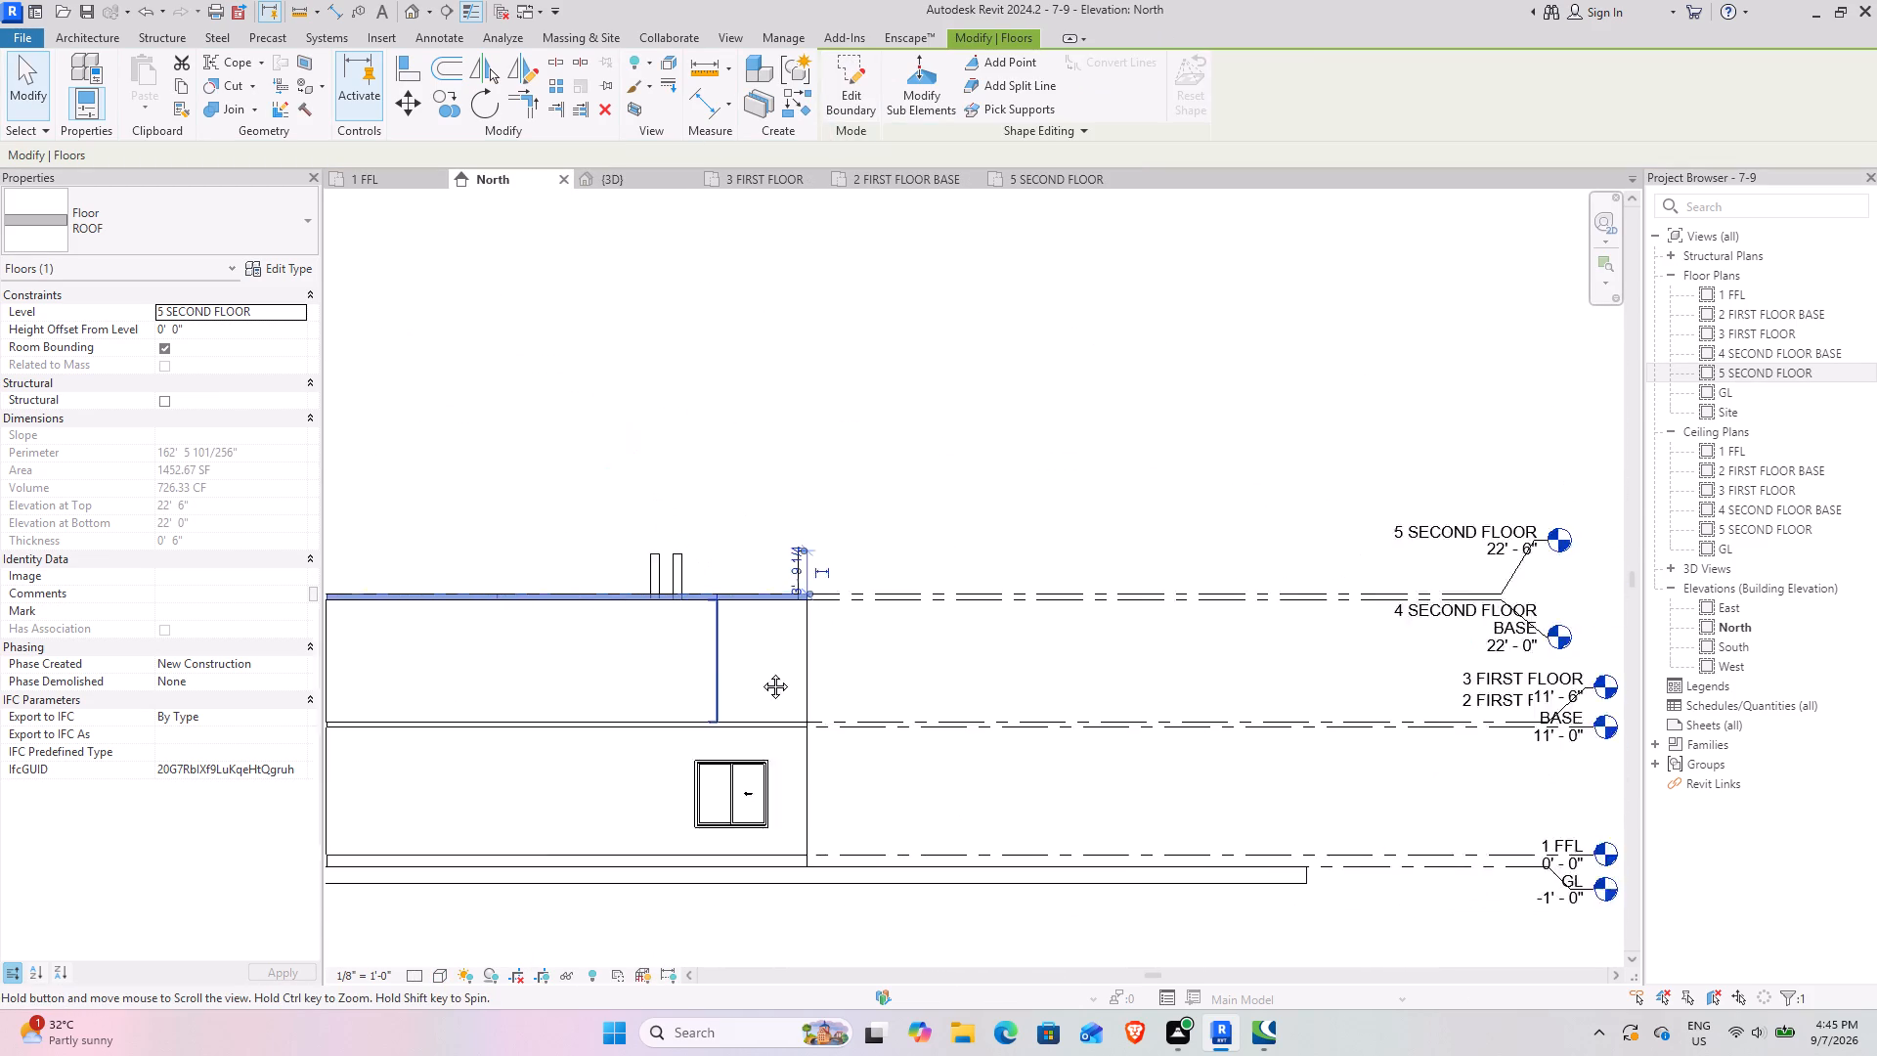
middle_click_drag(761, 672, 634, 649)
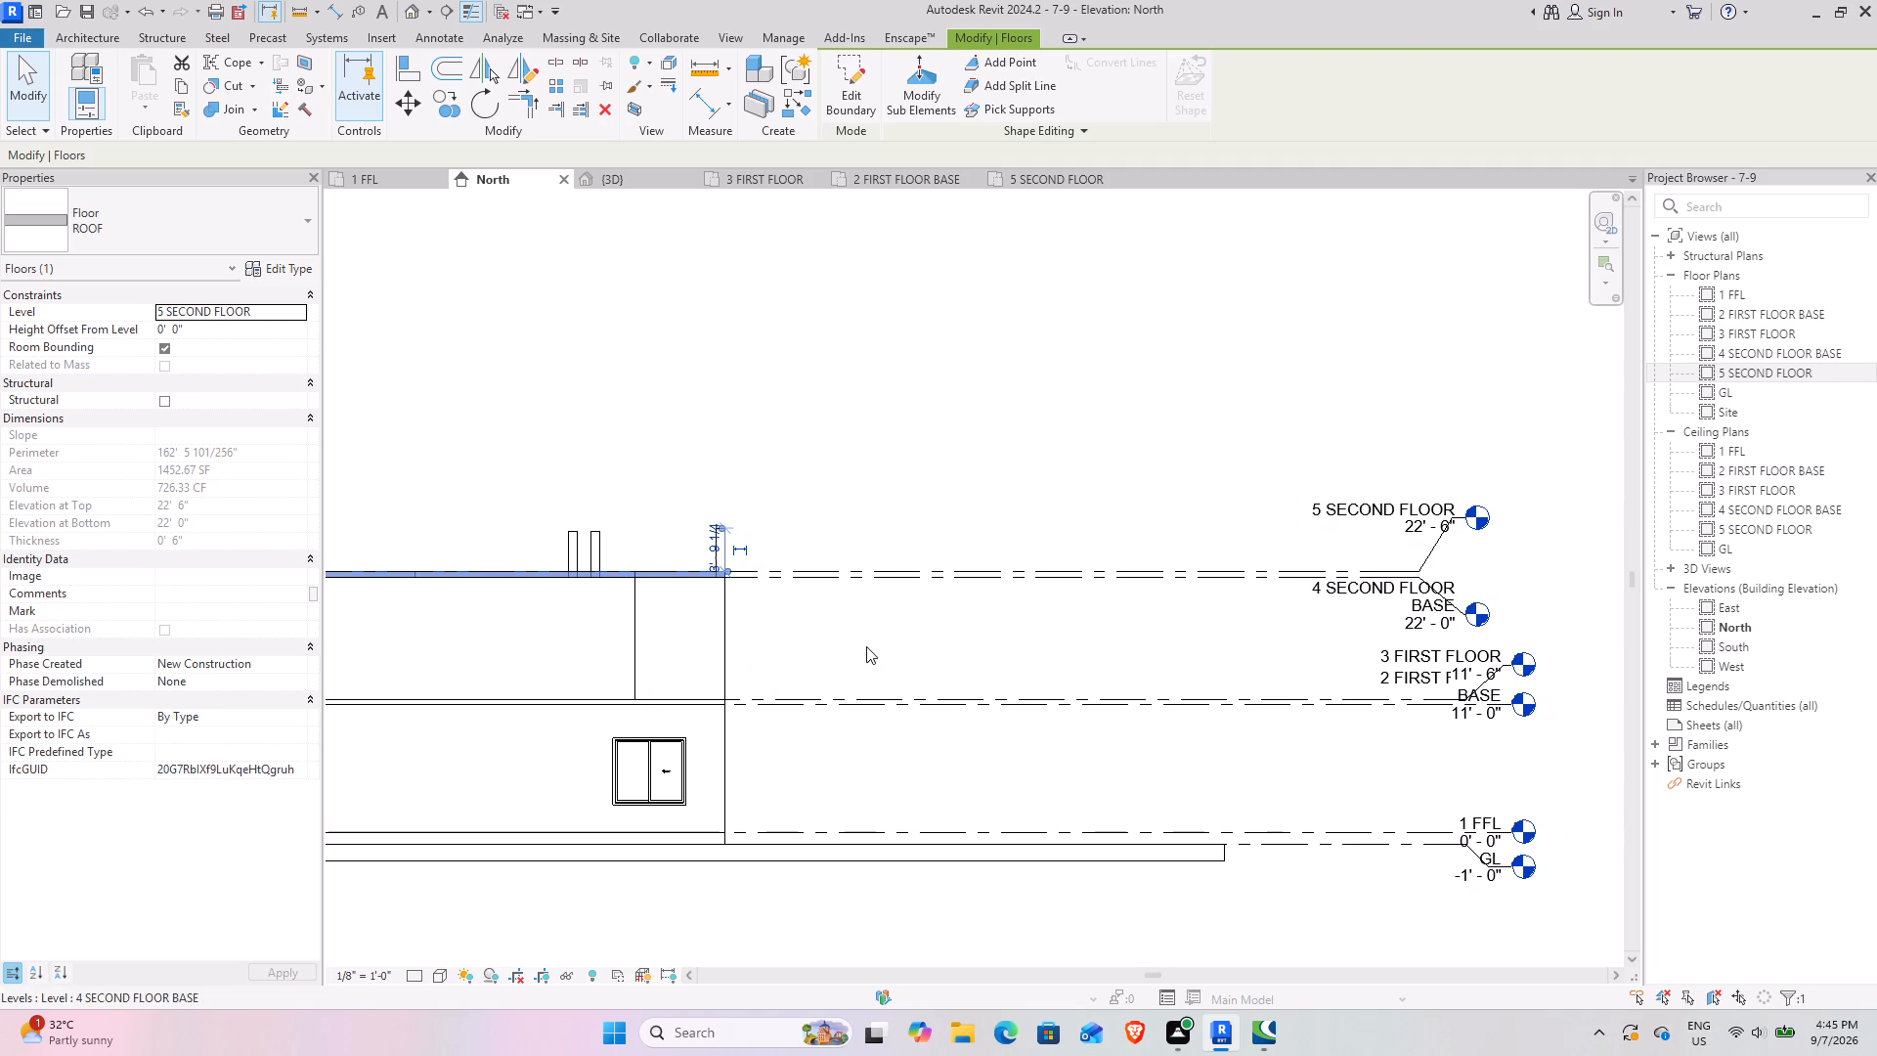
key("Escape")
key("Escape")
Examine the two-storey house with its new upper slab from the front and east side in the 3D view.
left_click(636, 181)
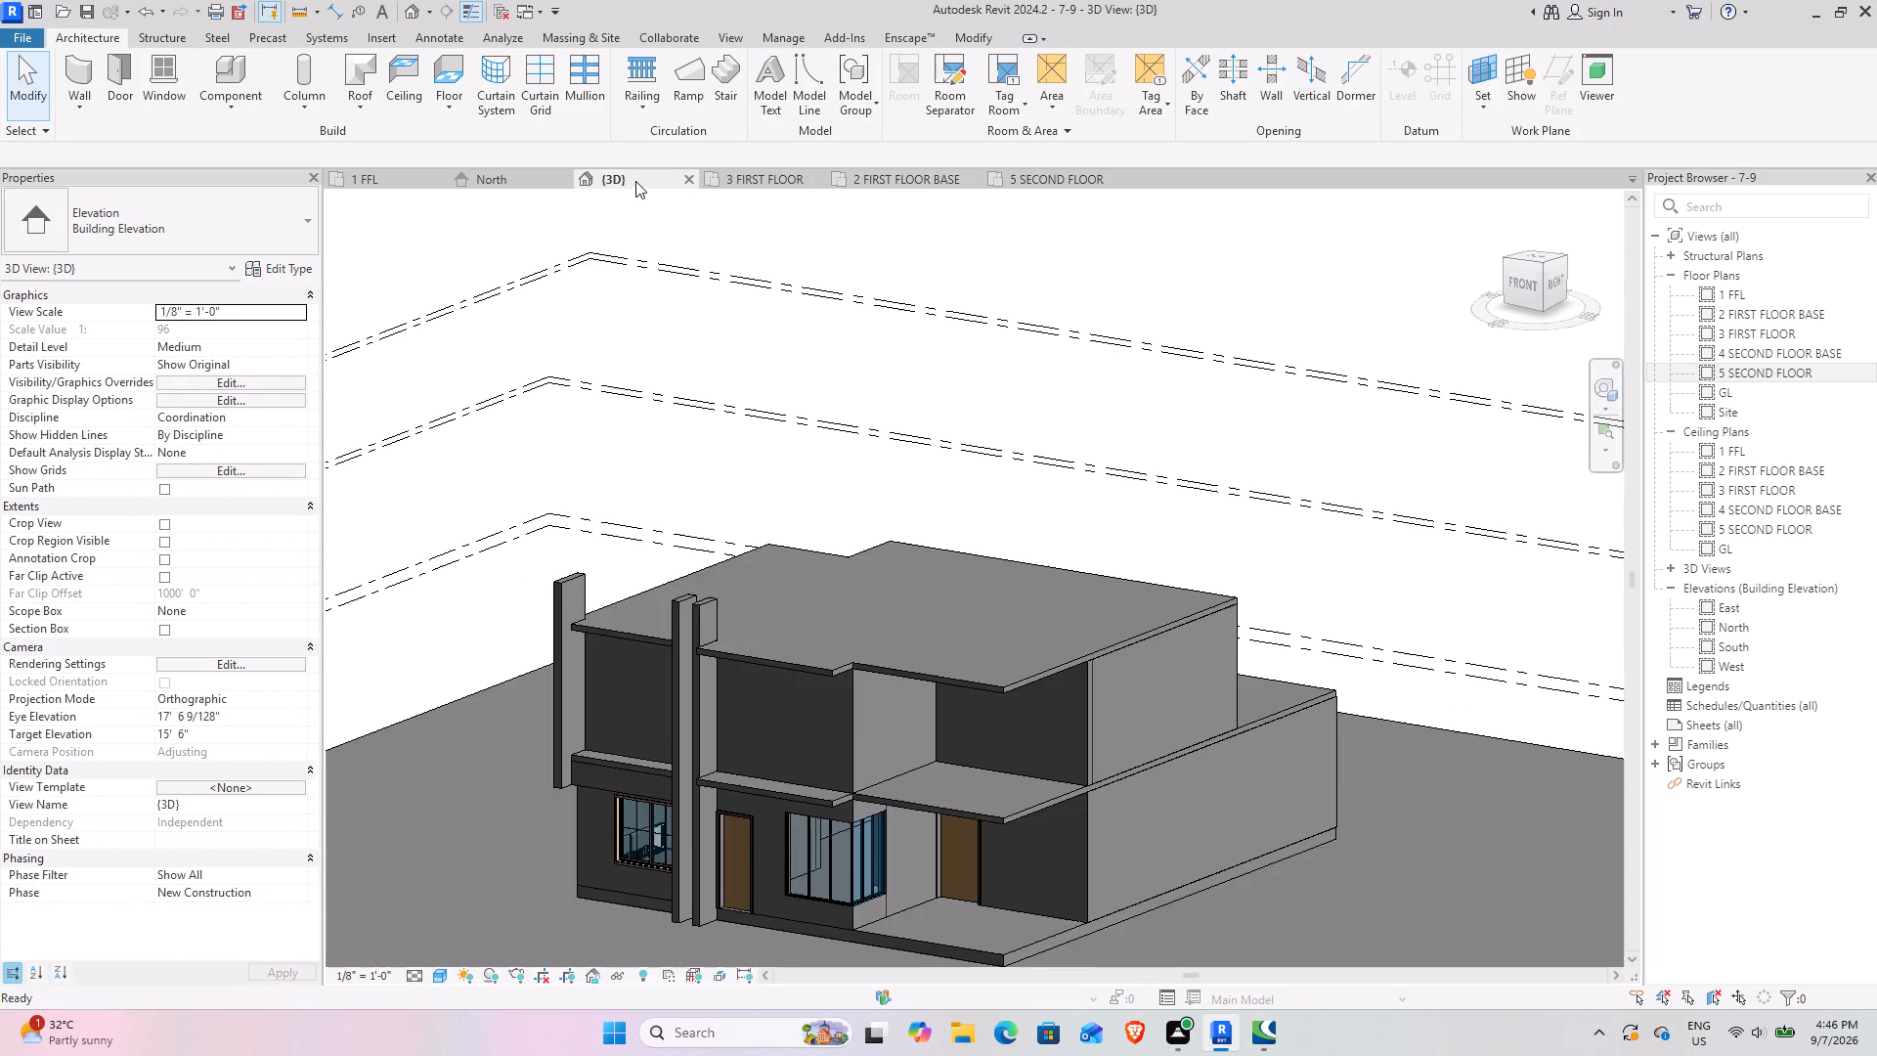
scroll(846, 588, "down", 5)
middle_click_drag(920, 705, 566, 741, "shift")
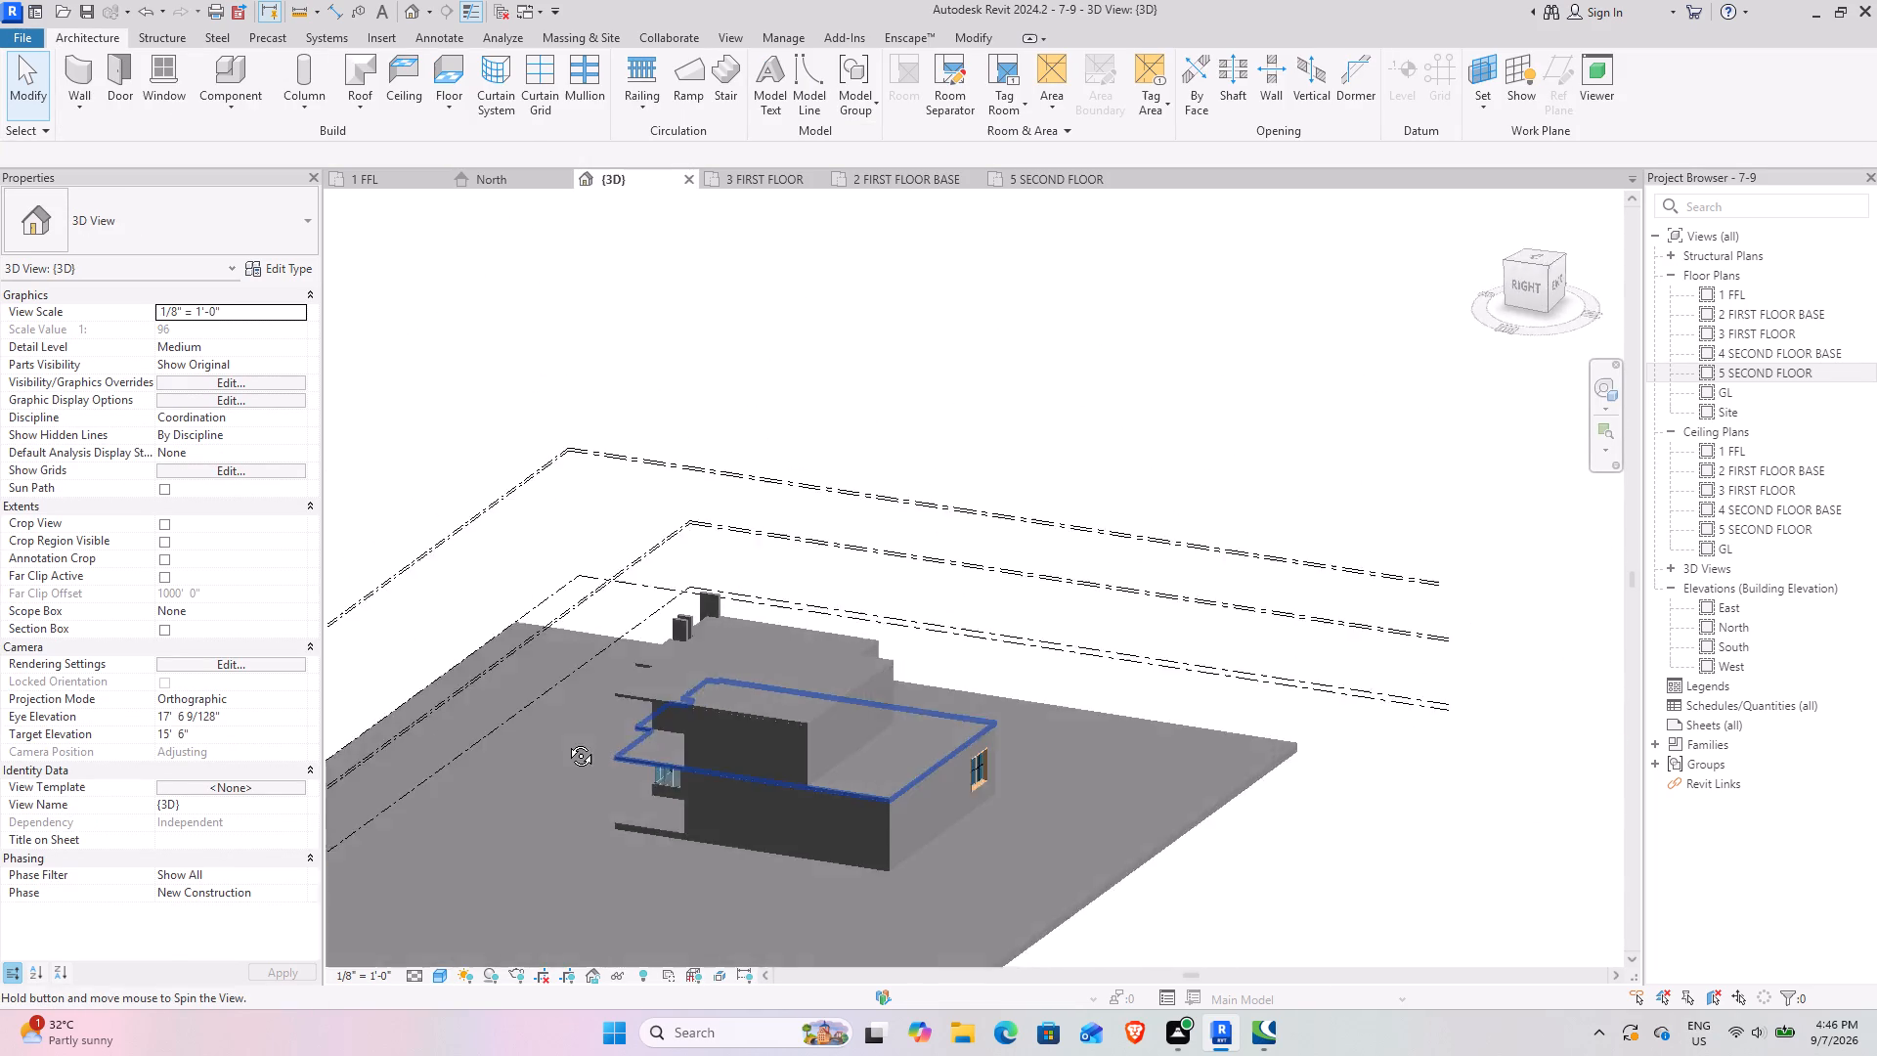
middle_click_drag(566, 741, 590, 672, "shift")
middle_click_drag(712, 682, 764, 726, "shift")
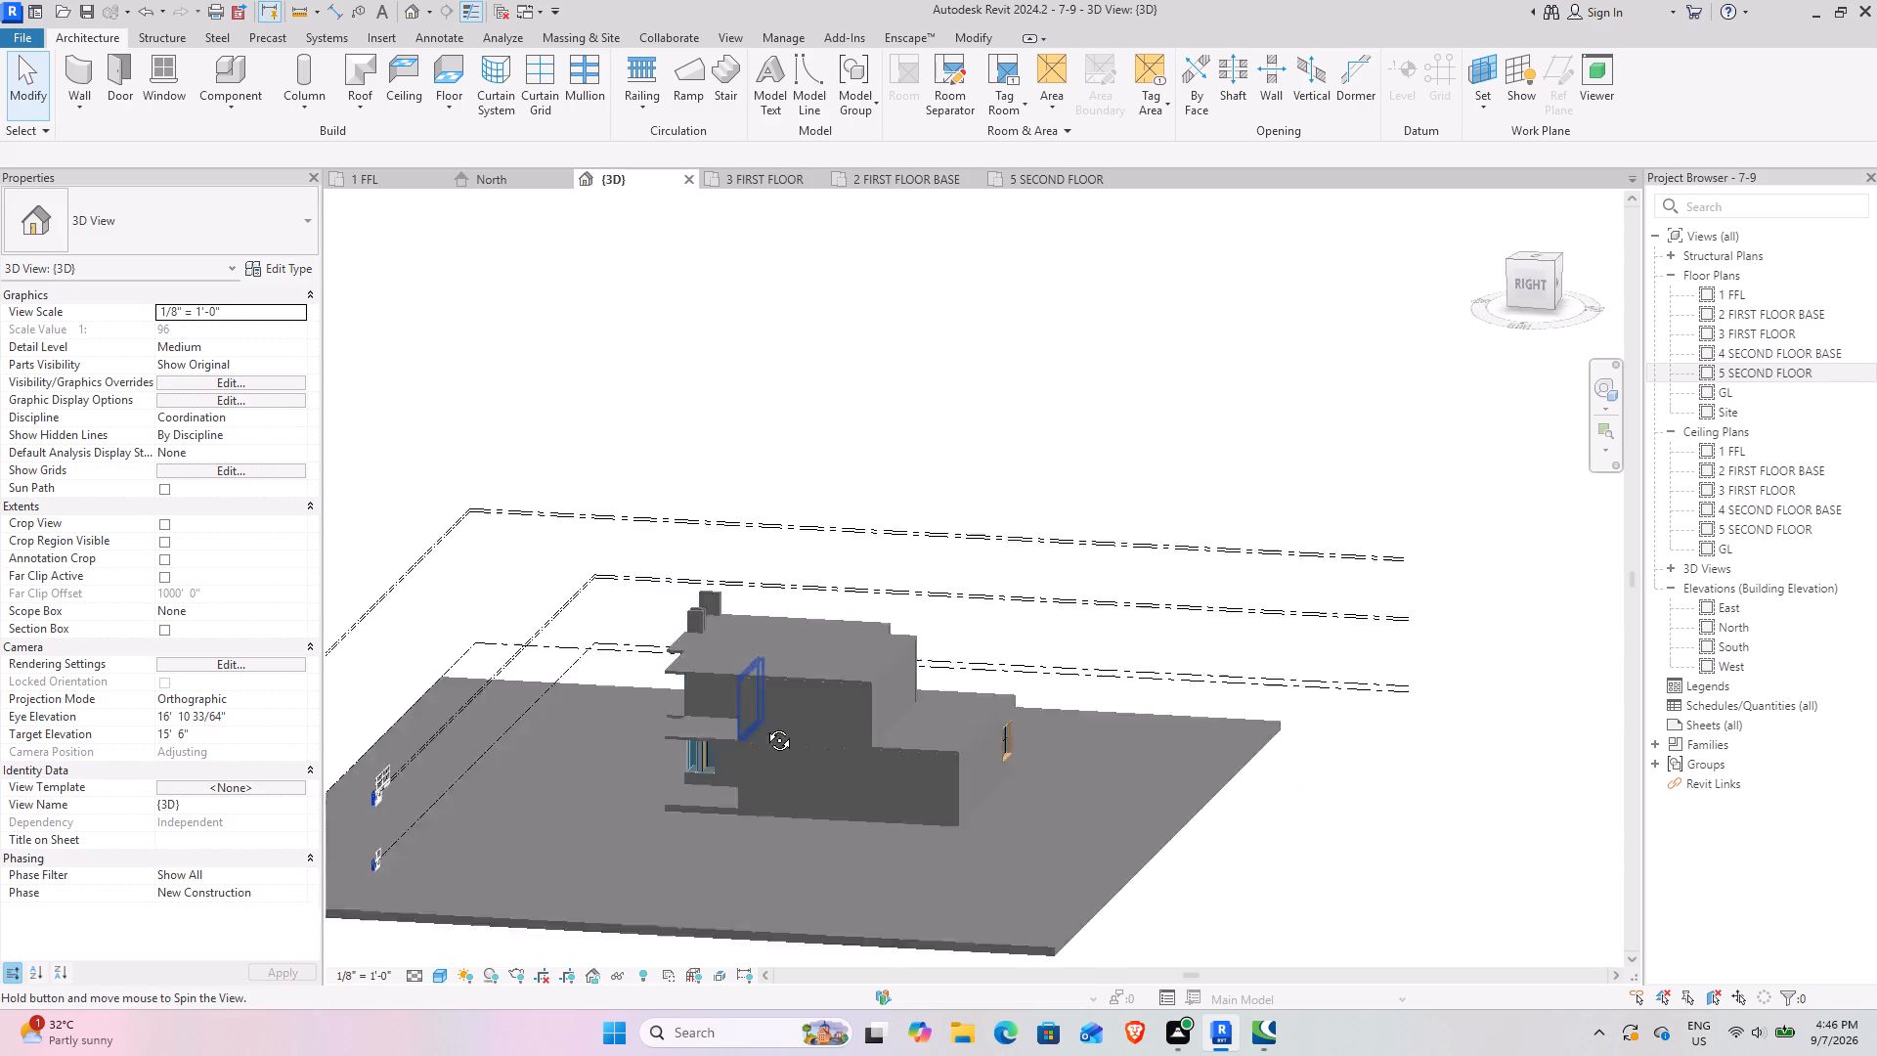
middle_click_drag(764, 726, 827, 800, "shift")
scroll(803, 721, "up", 4)
middle_click_drag(784, 794, 917, 656, "shift")
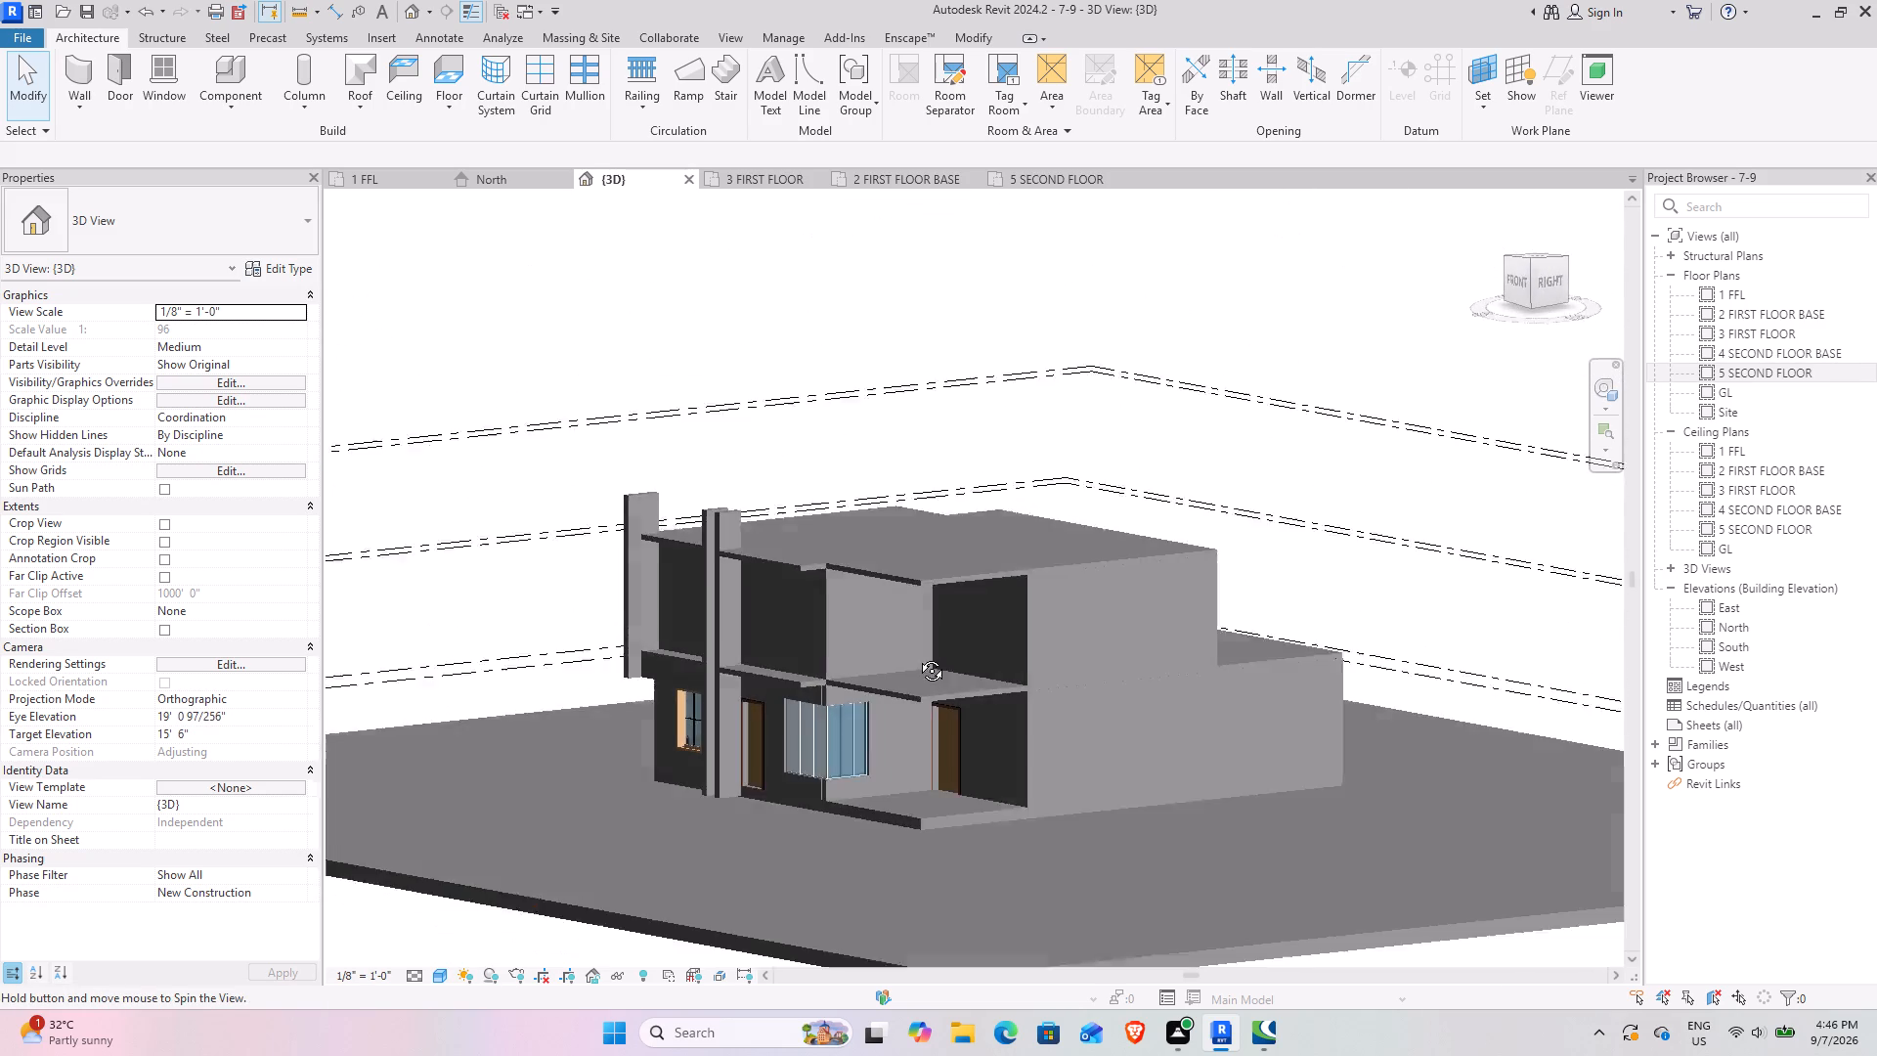
middle_click_drag(917, 656, 695, 645, "shift")
scroll(633, 732, "down", 3)
middle_click_drag(781, 782, 1108, 805, "shift")
middle_click_drag(933, 805, 791, 820)
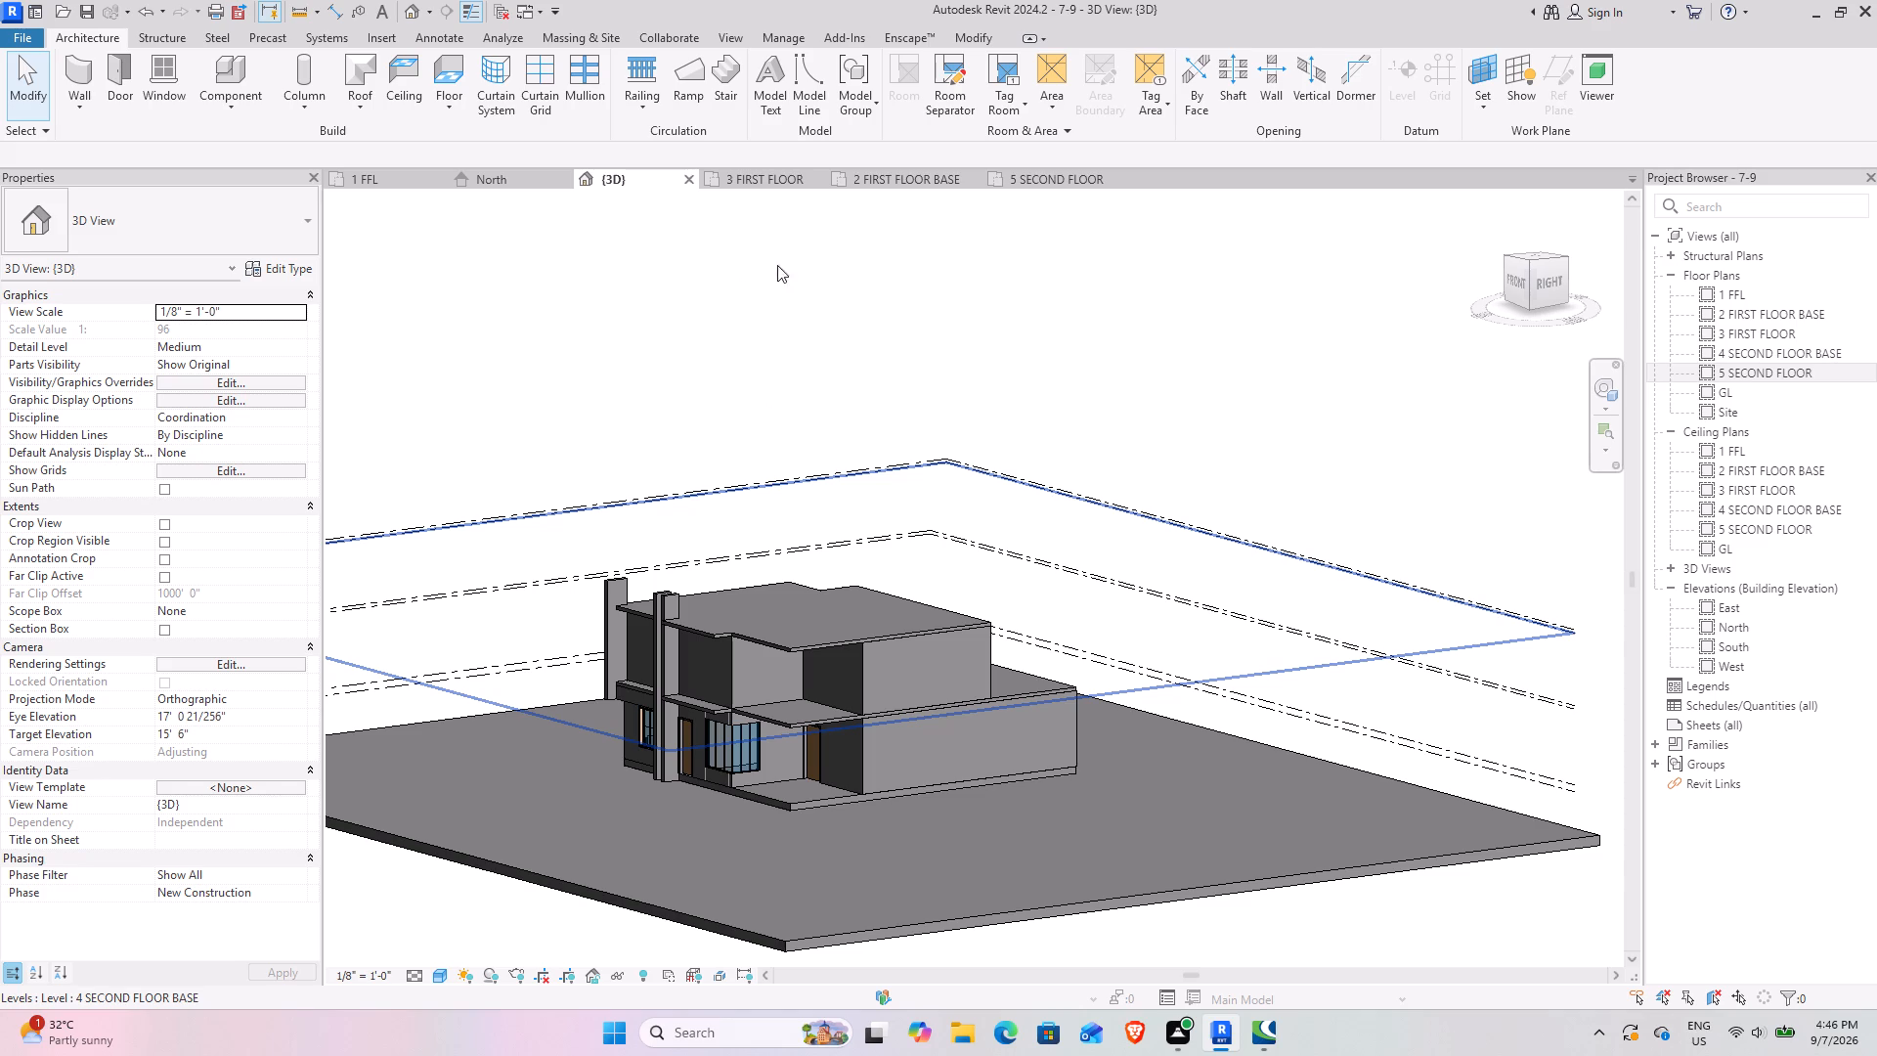
On the 5 SECOND FLOOR plan, draw a 3' high, 9" wall about 10' long inside the slab's south edge between the two western fin walls.
left_click(1065, 172)
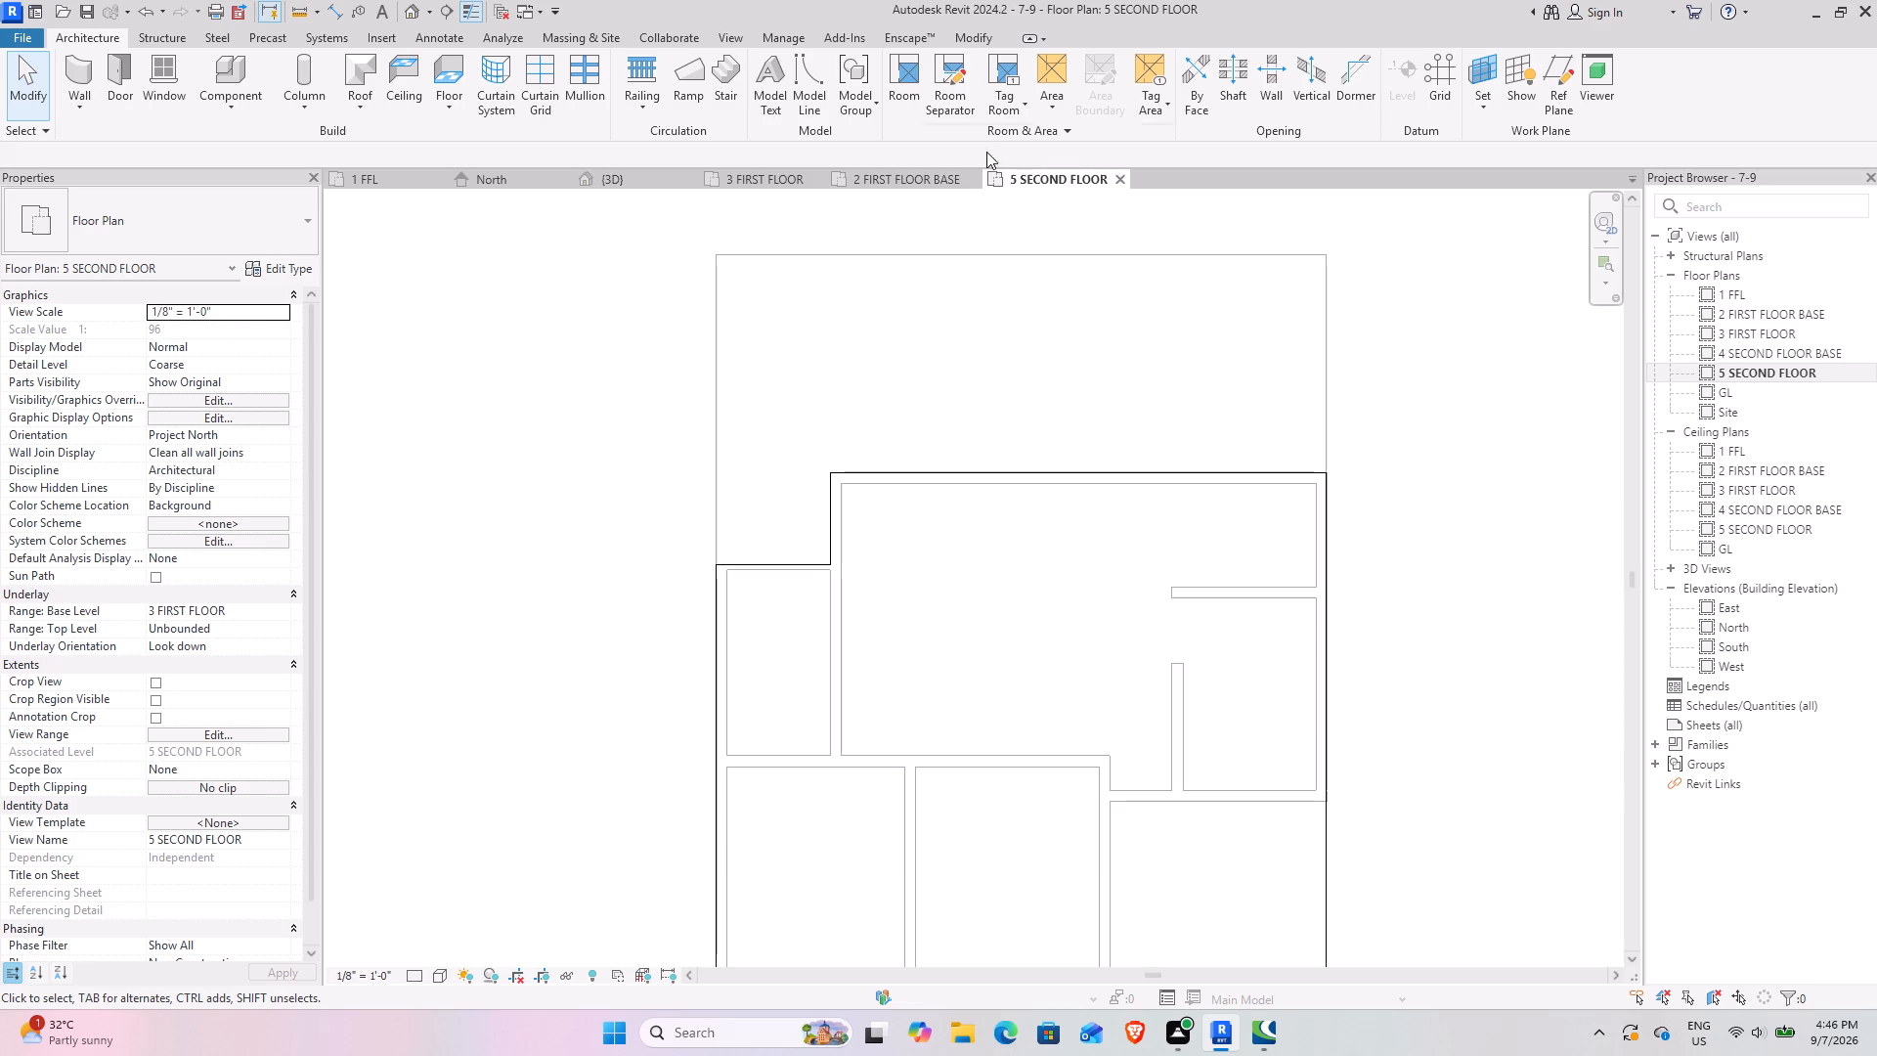
left_click(93, 75)
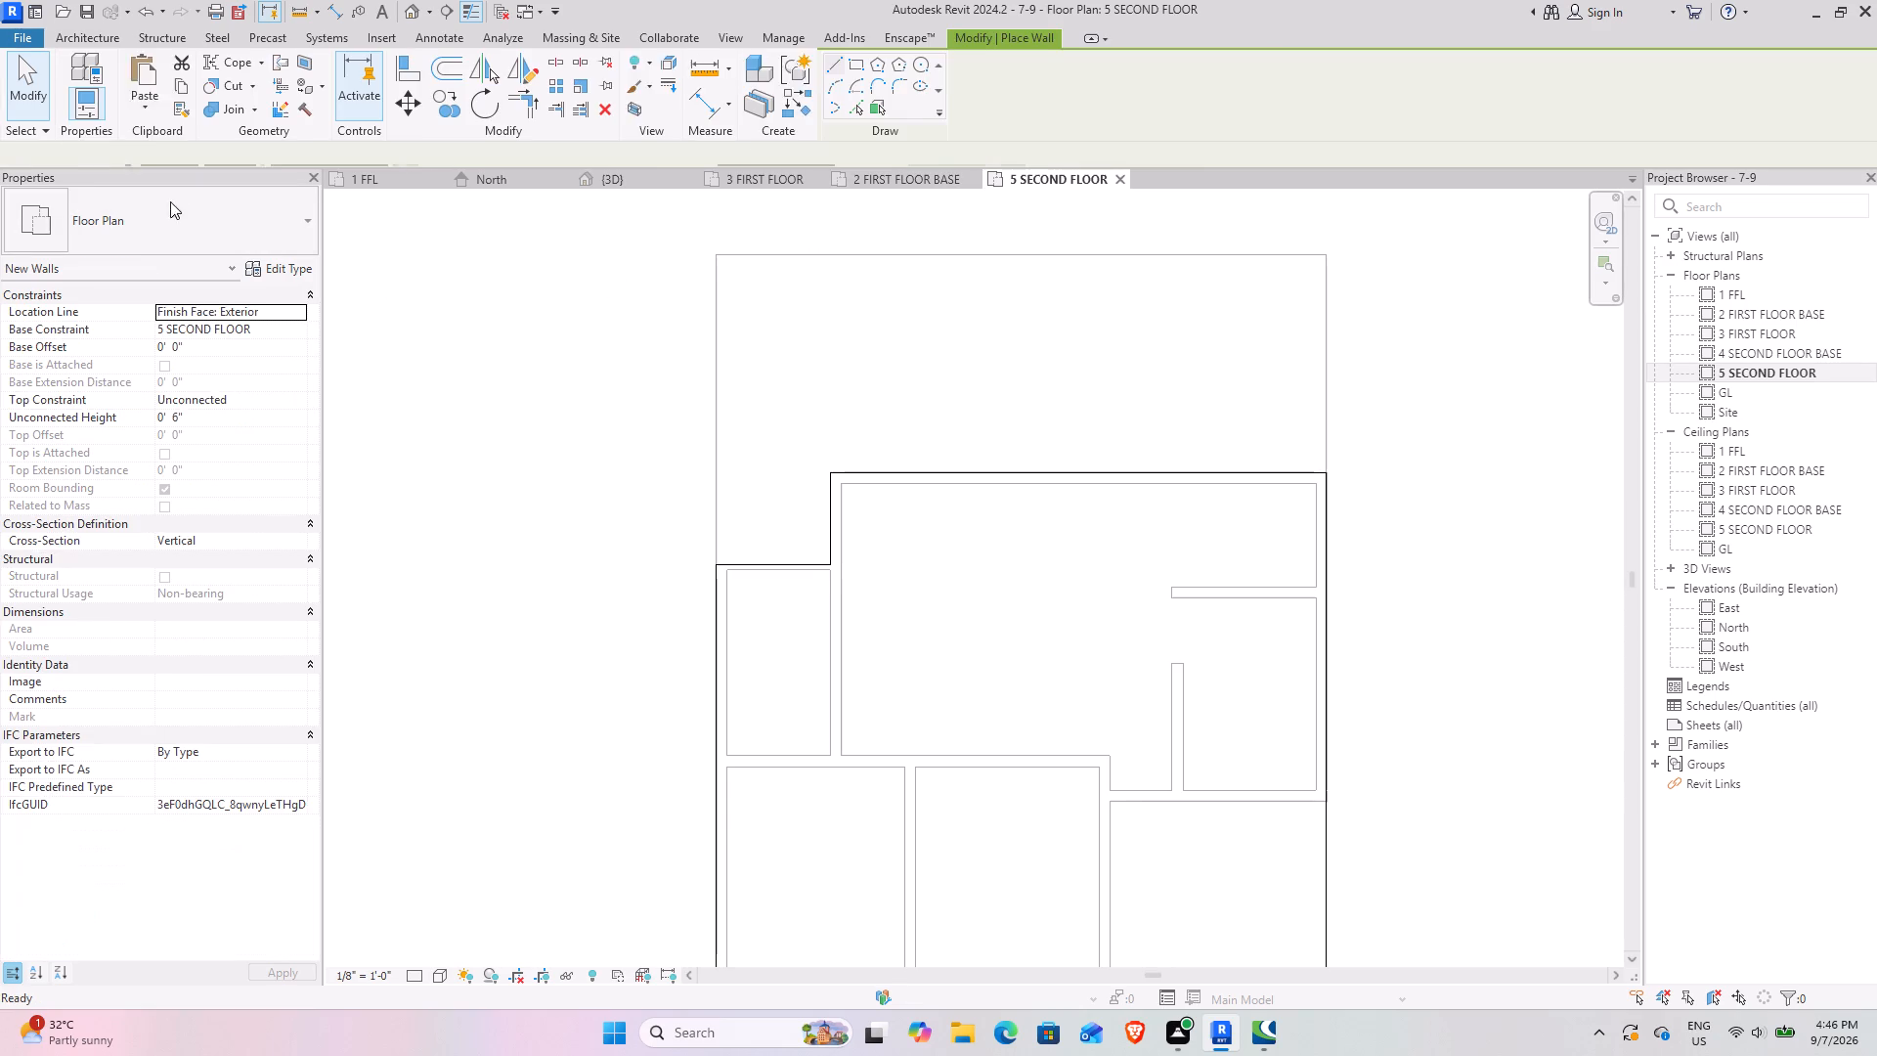
left_click(239, 415)
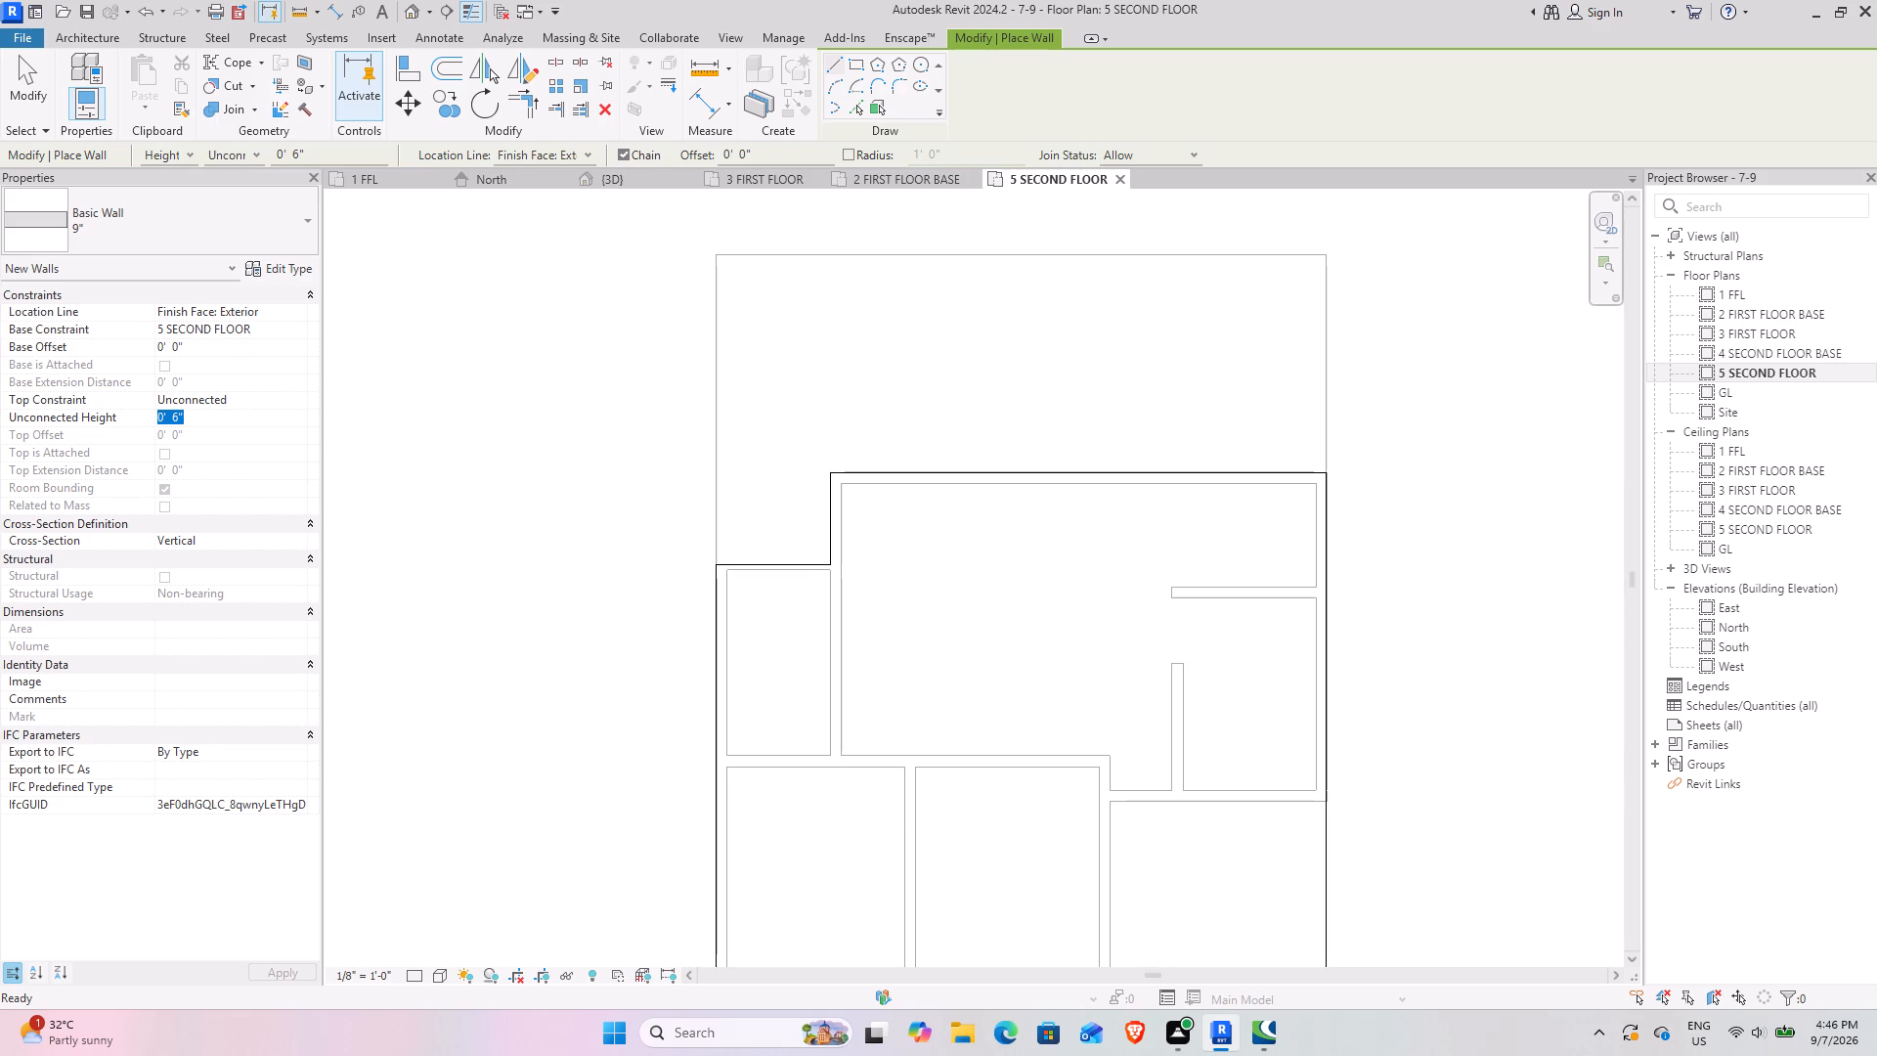
key("3")
key("Return")
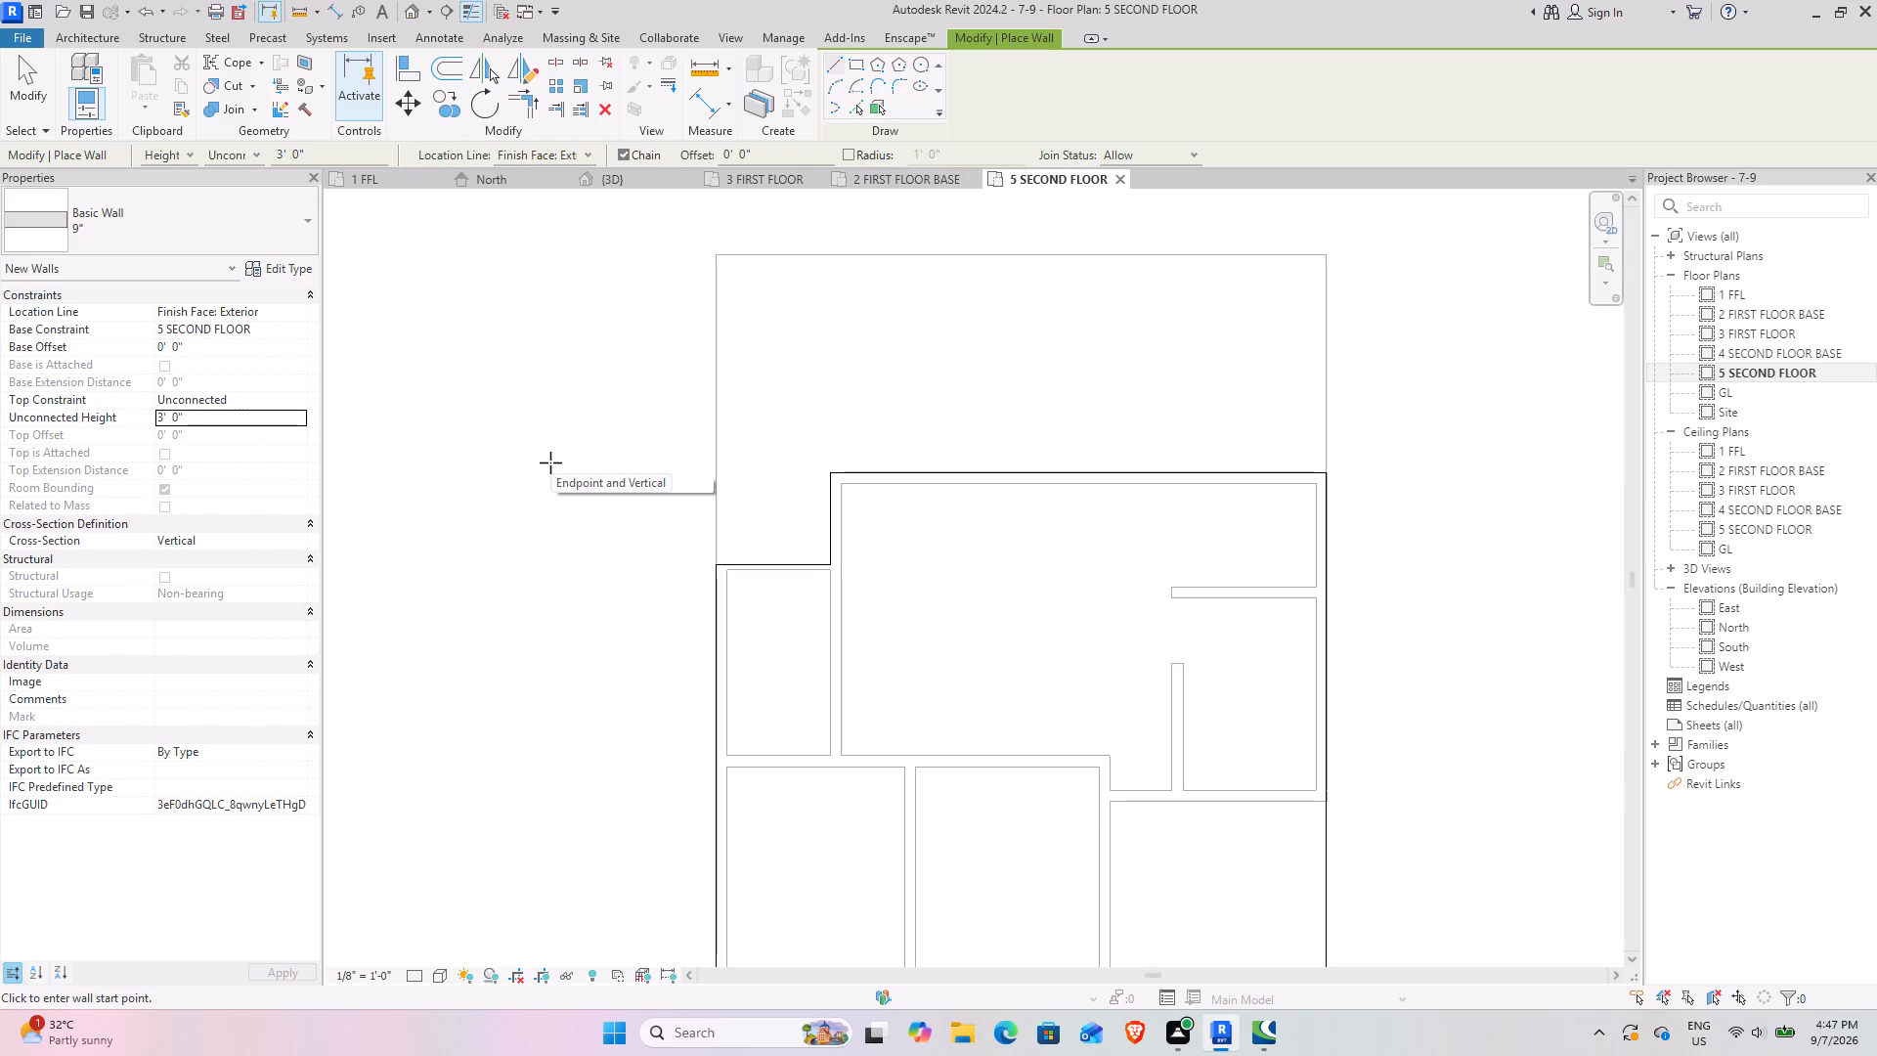
middle_click_drag(548, 462, 376, 239)
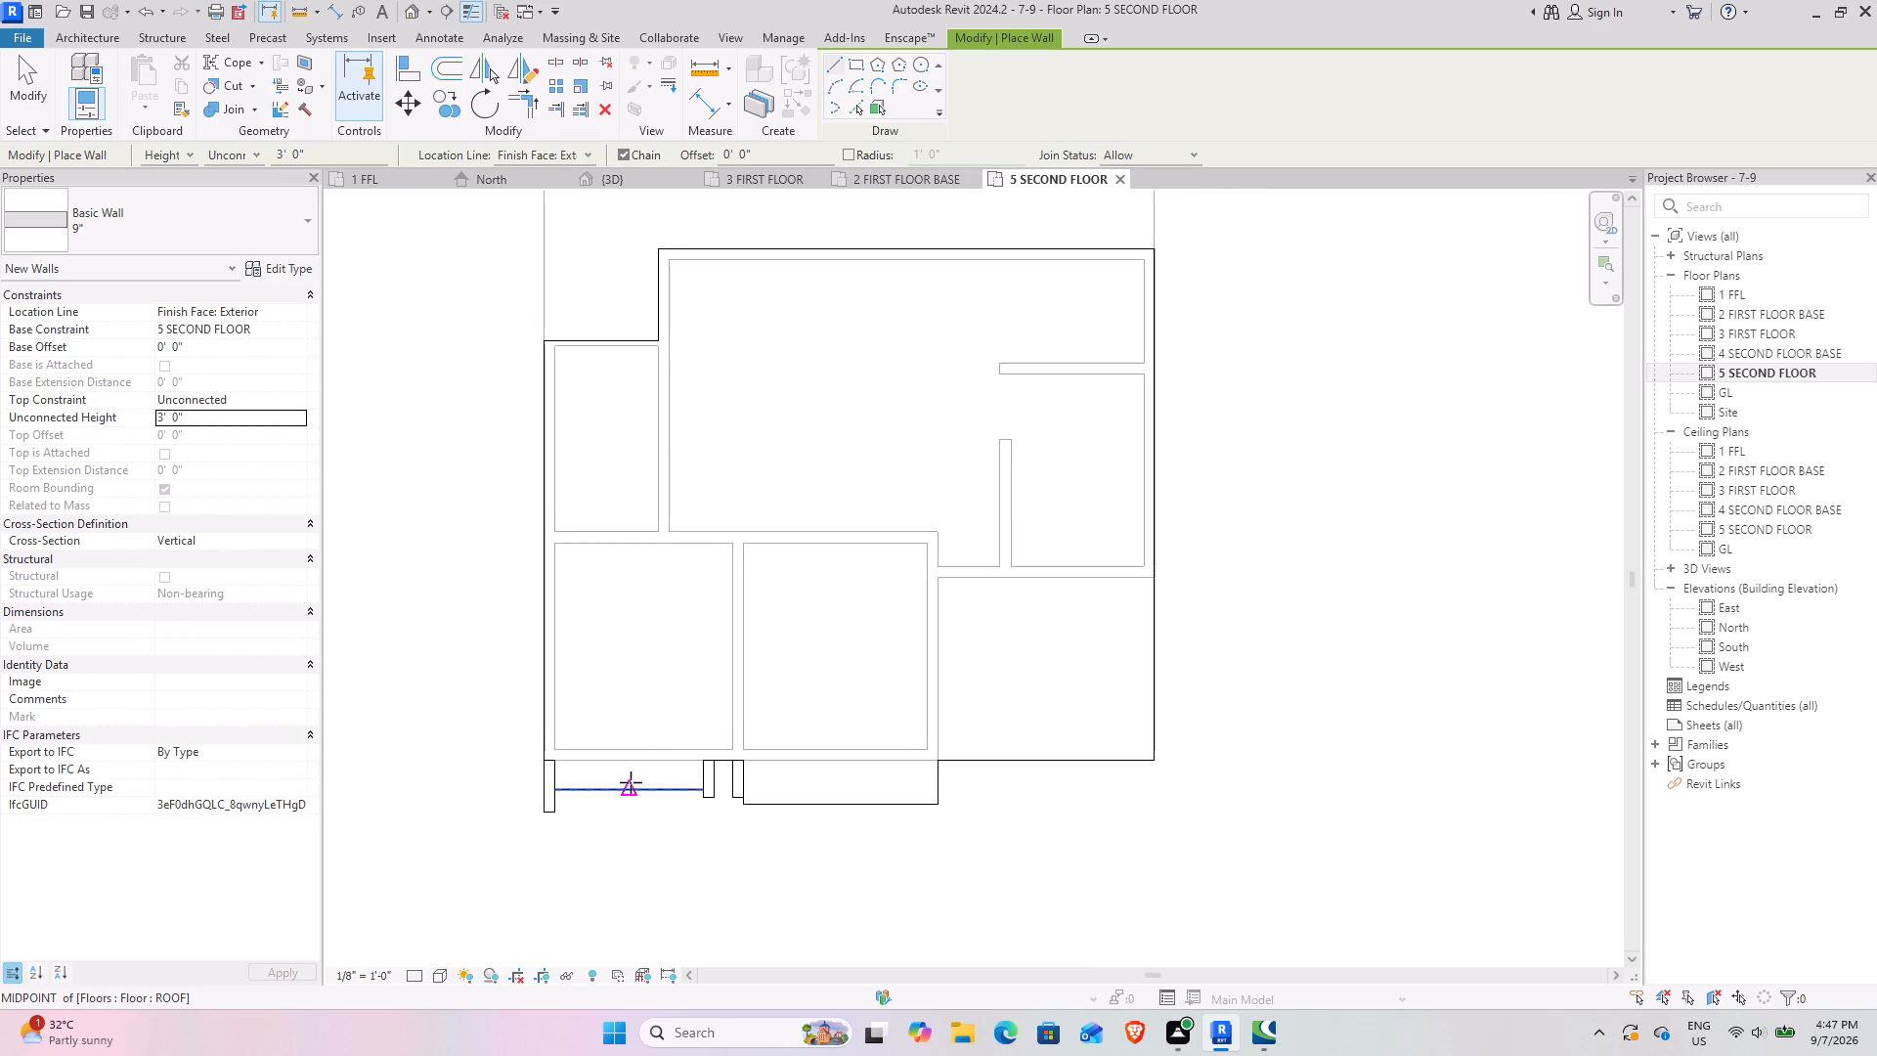
scroll(631, 782, "up", 4)
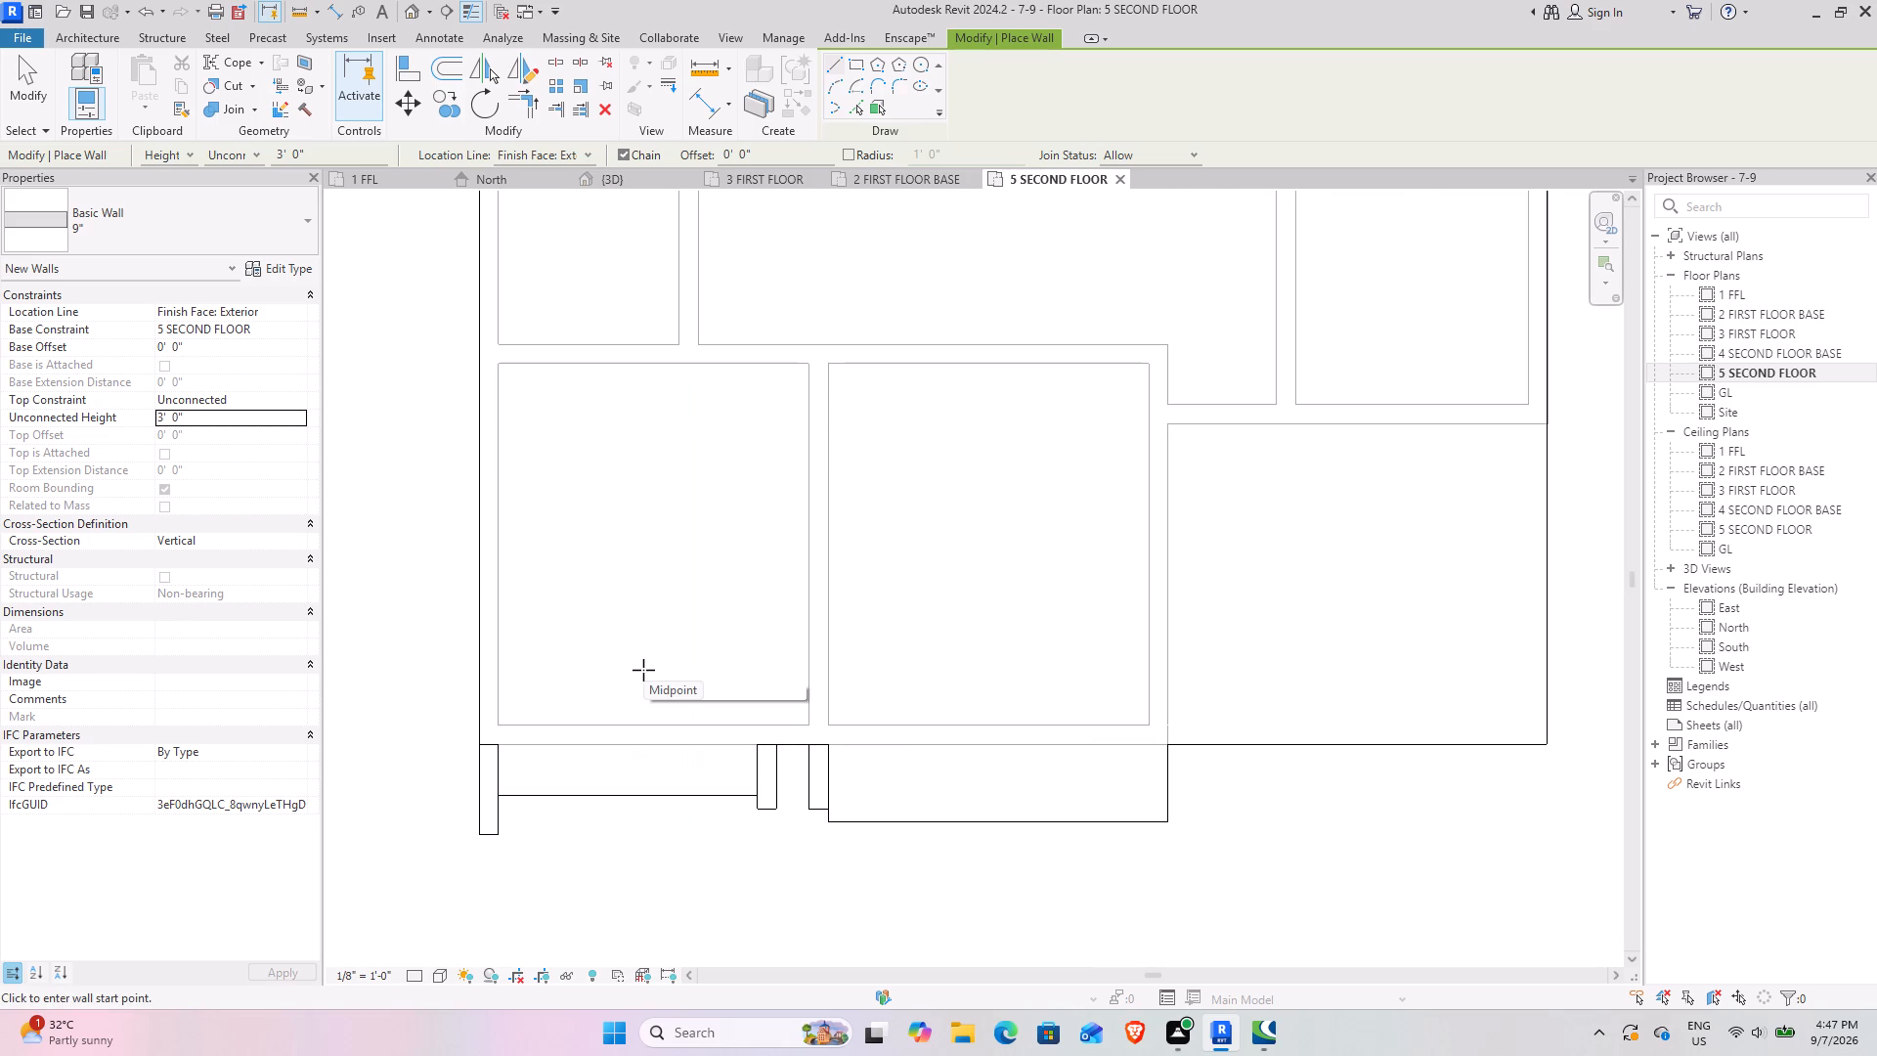
key("Escape")
key("Escape")
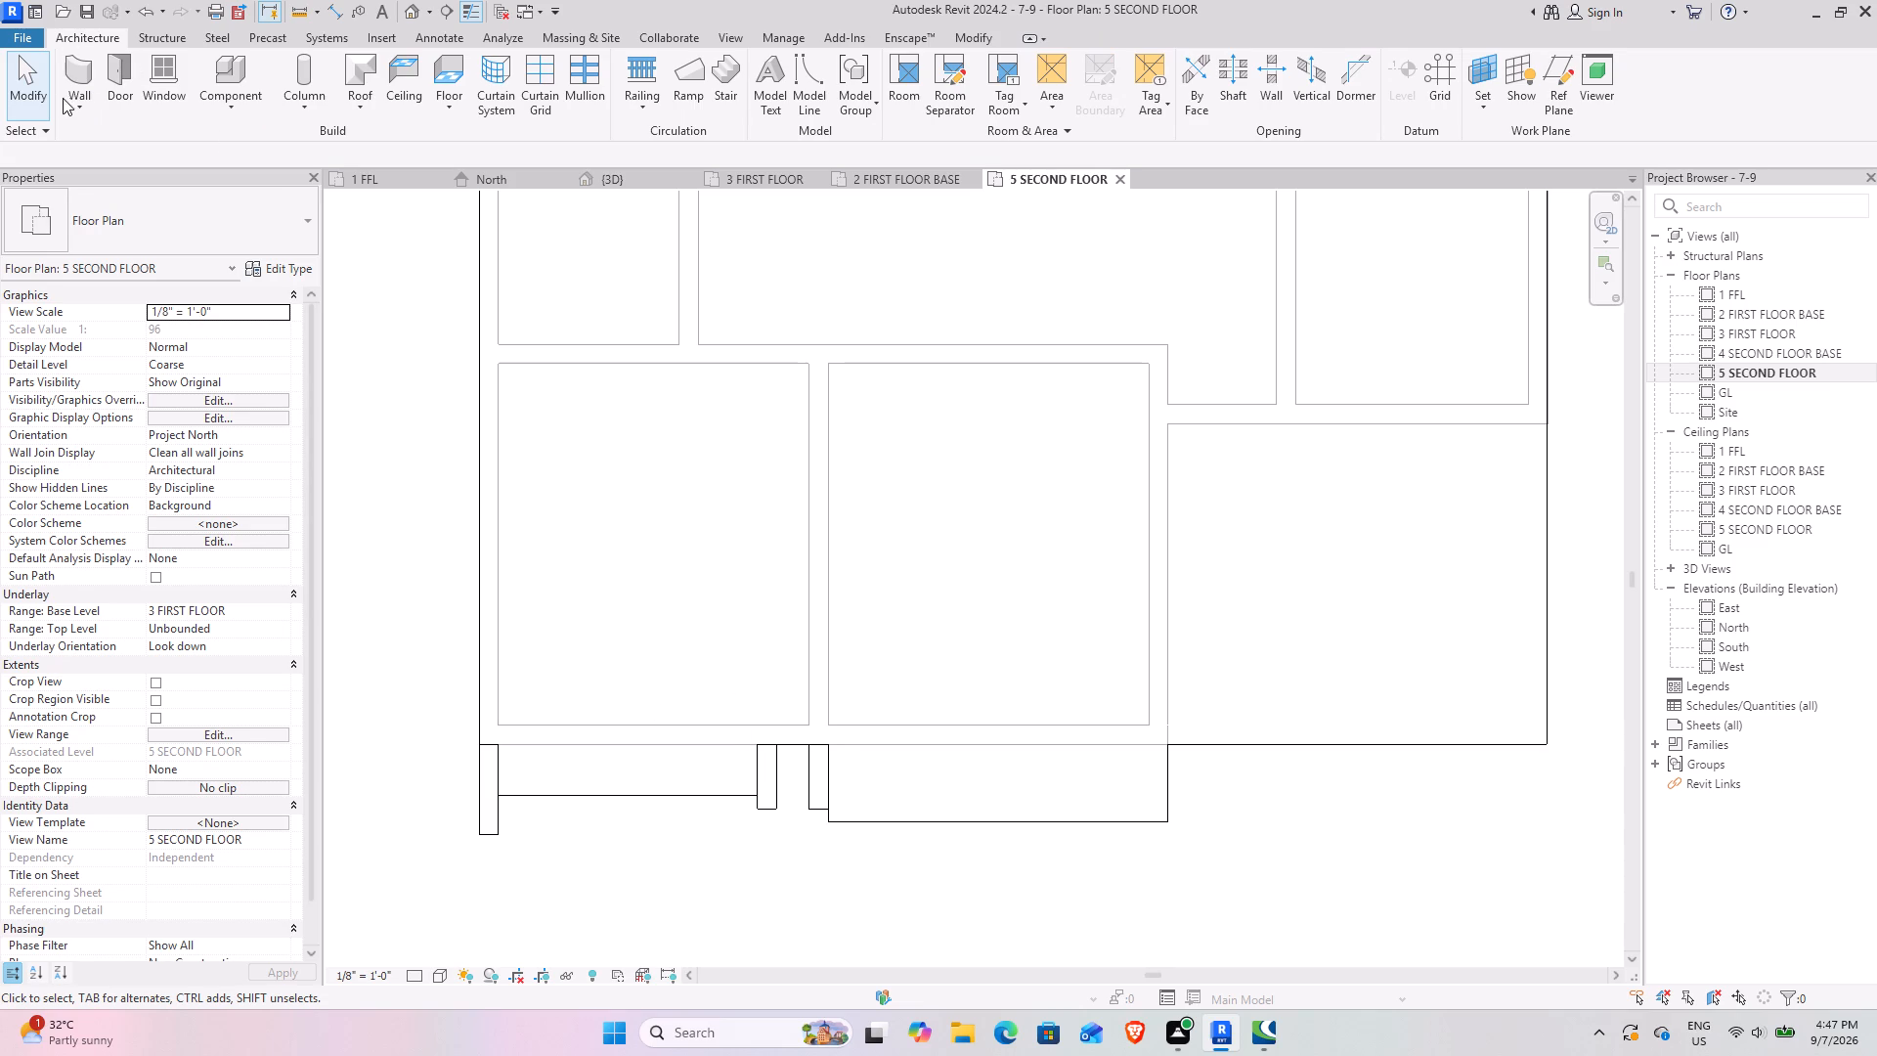
left_click(85, 60)
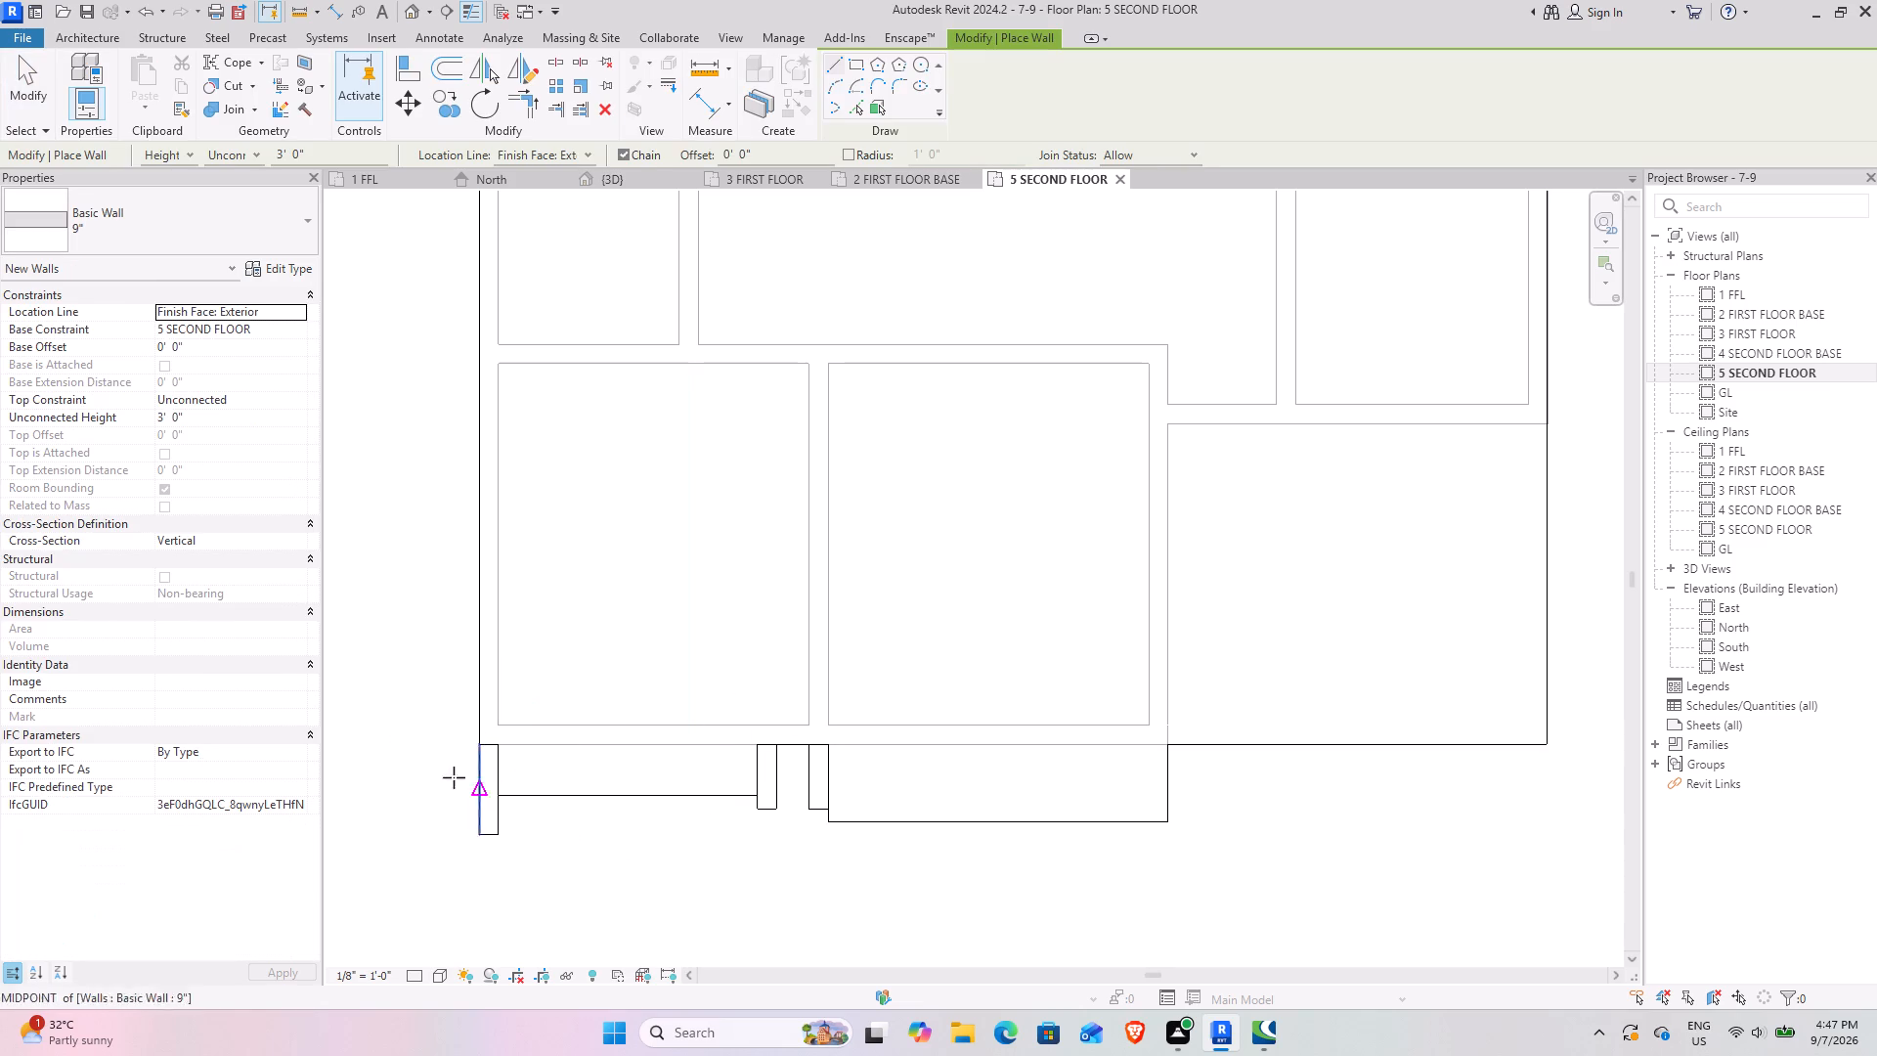
left_click(500, 798)
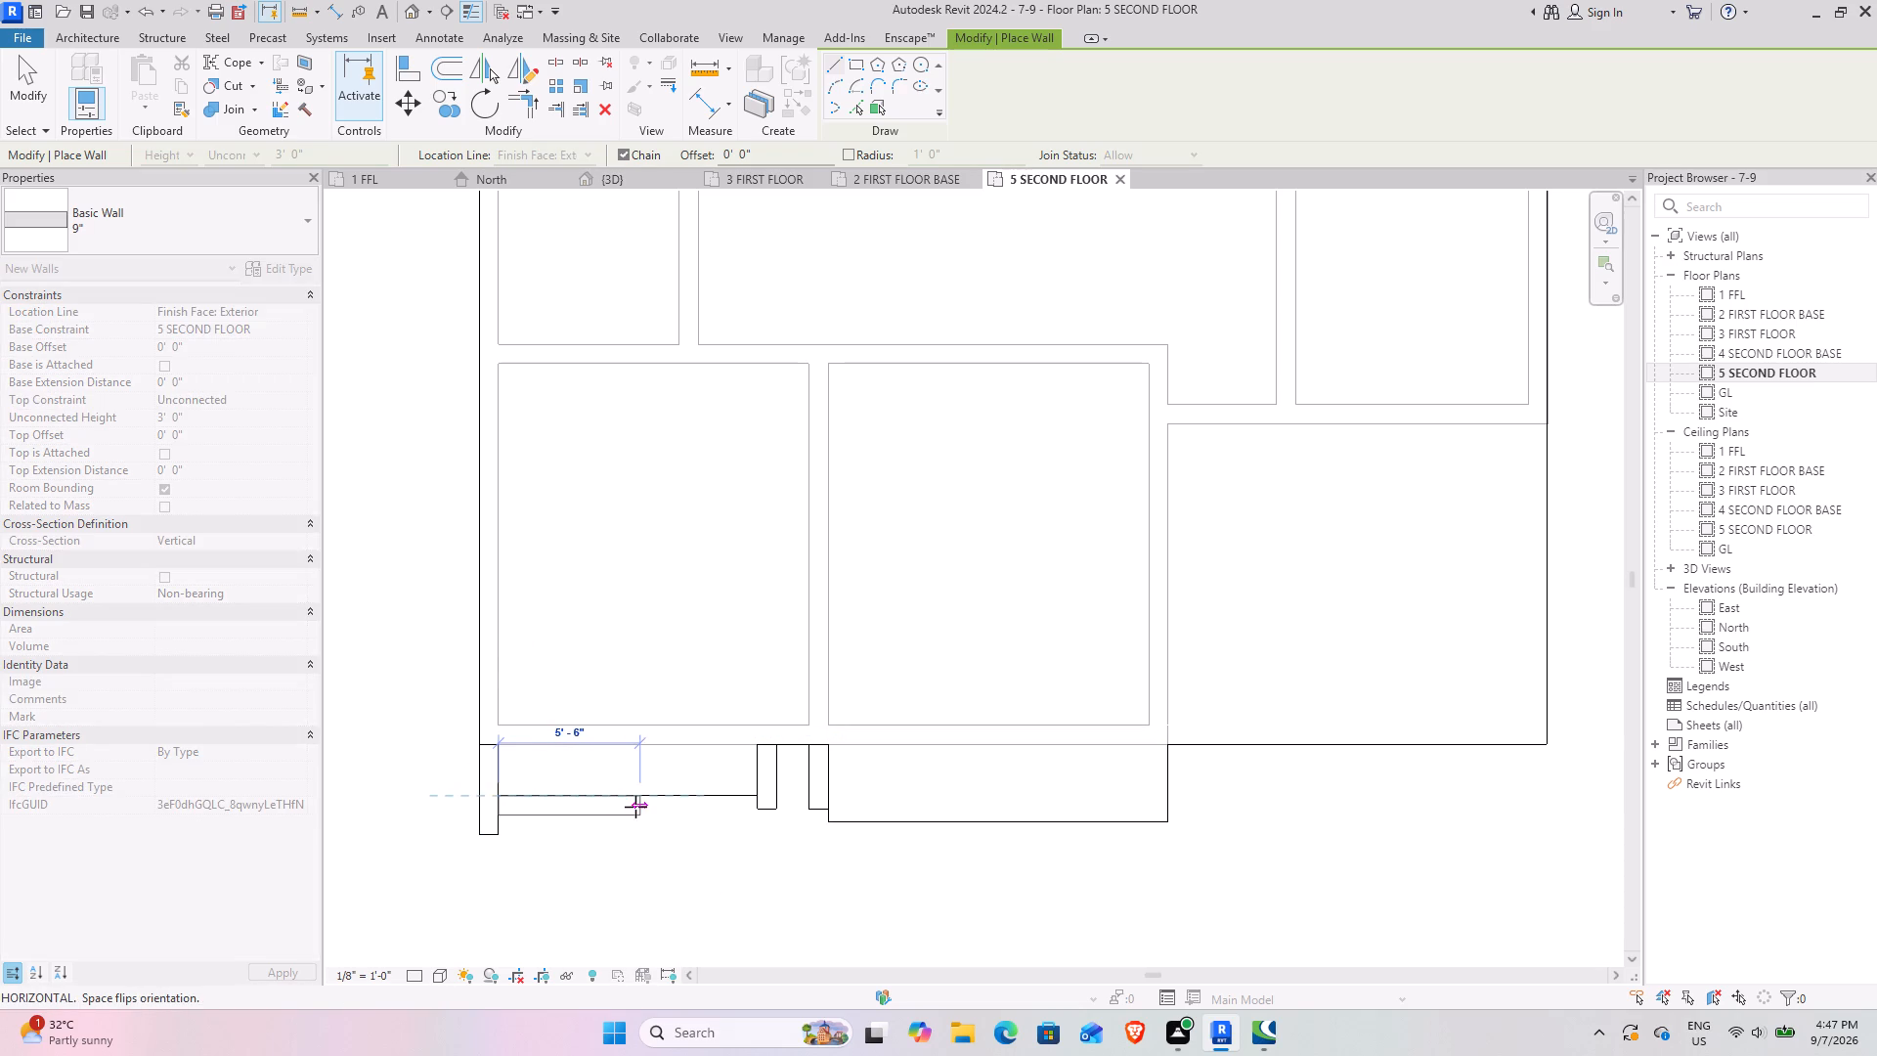
key("space")
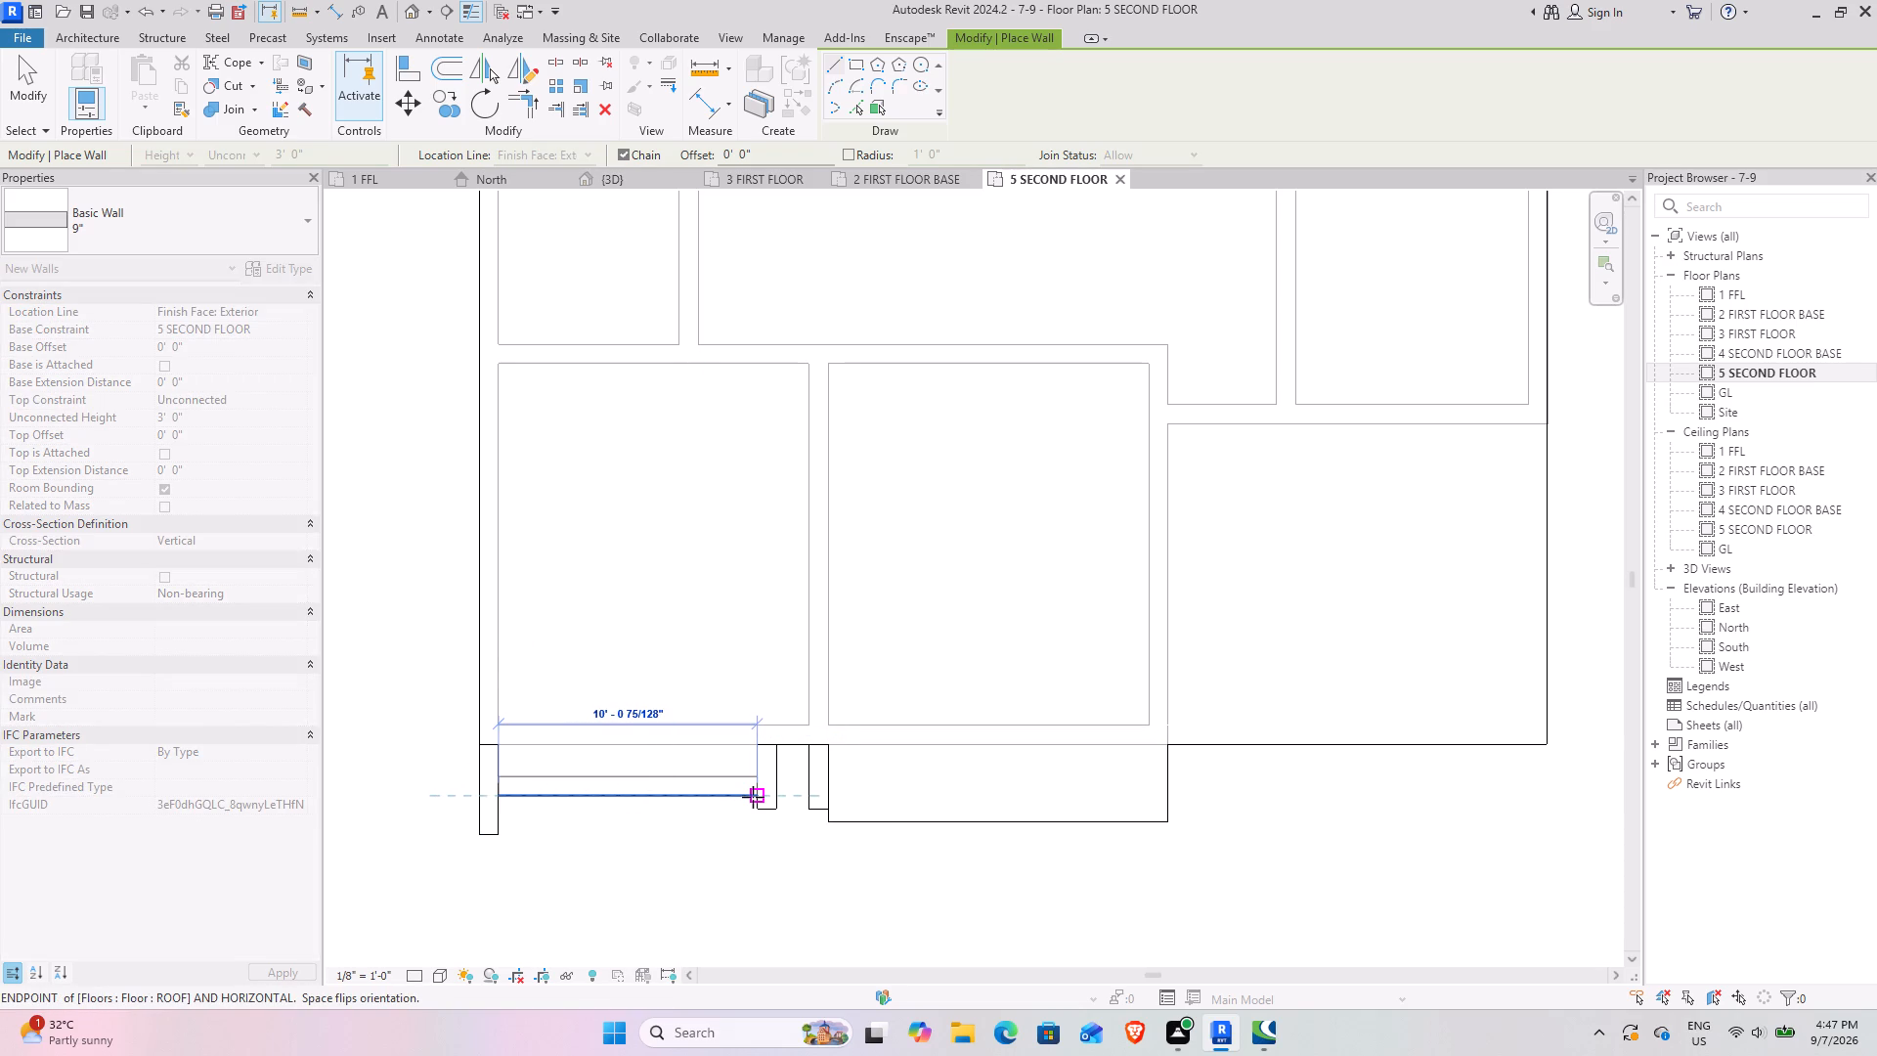
left_click(753, 797)
middle_click_drag(735, 797, 541, 817)
key("Escape")
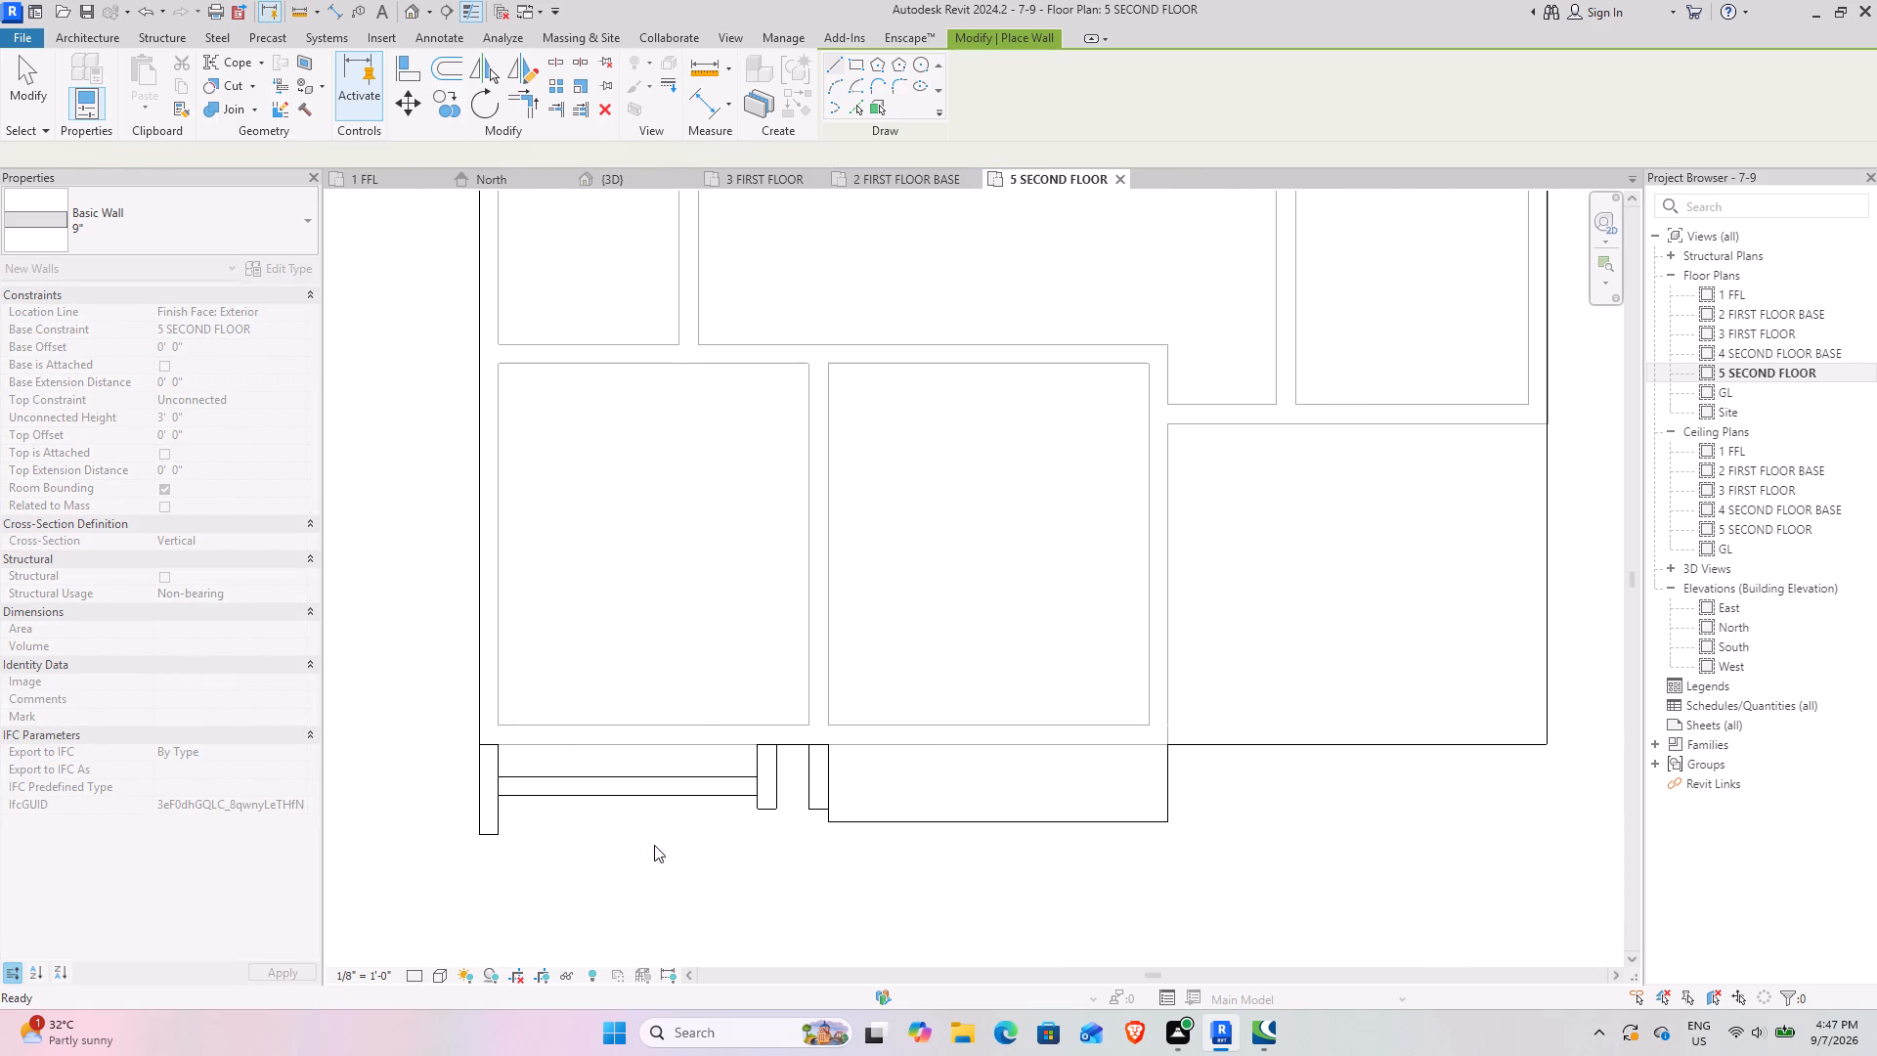
Draw a second 9" wall about 13'-2 1/2" long inside the slab's projecting south edge, east of the third fin wall.
left_click(829, 822)
key("space")
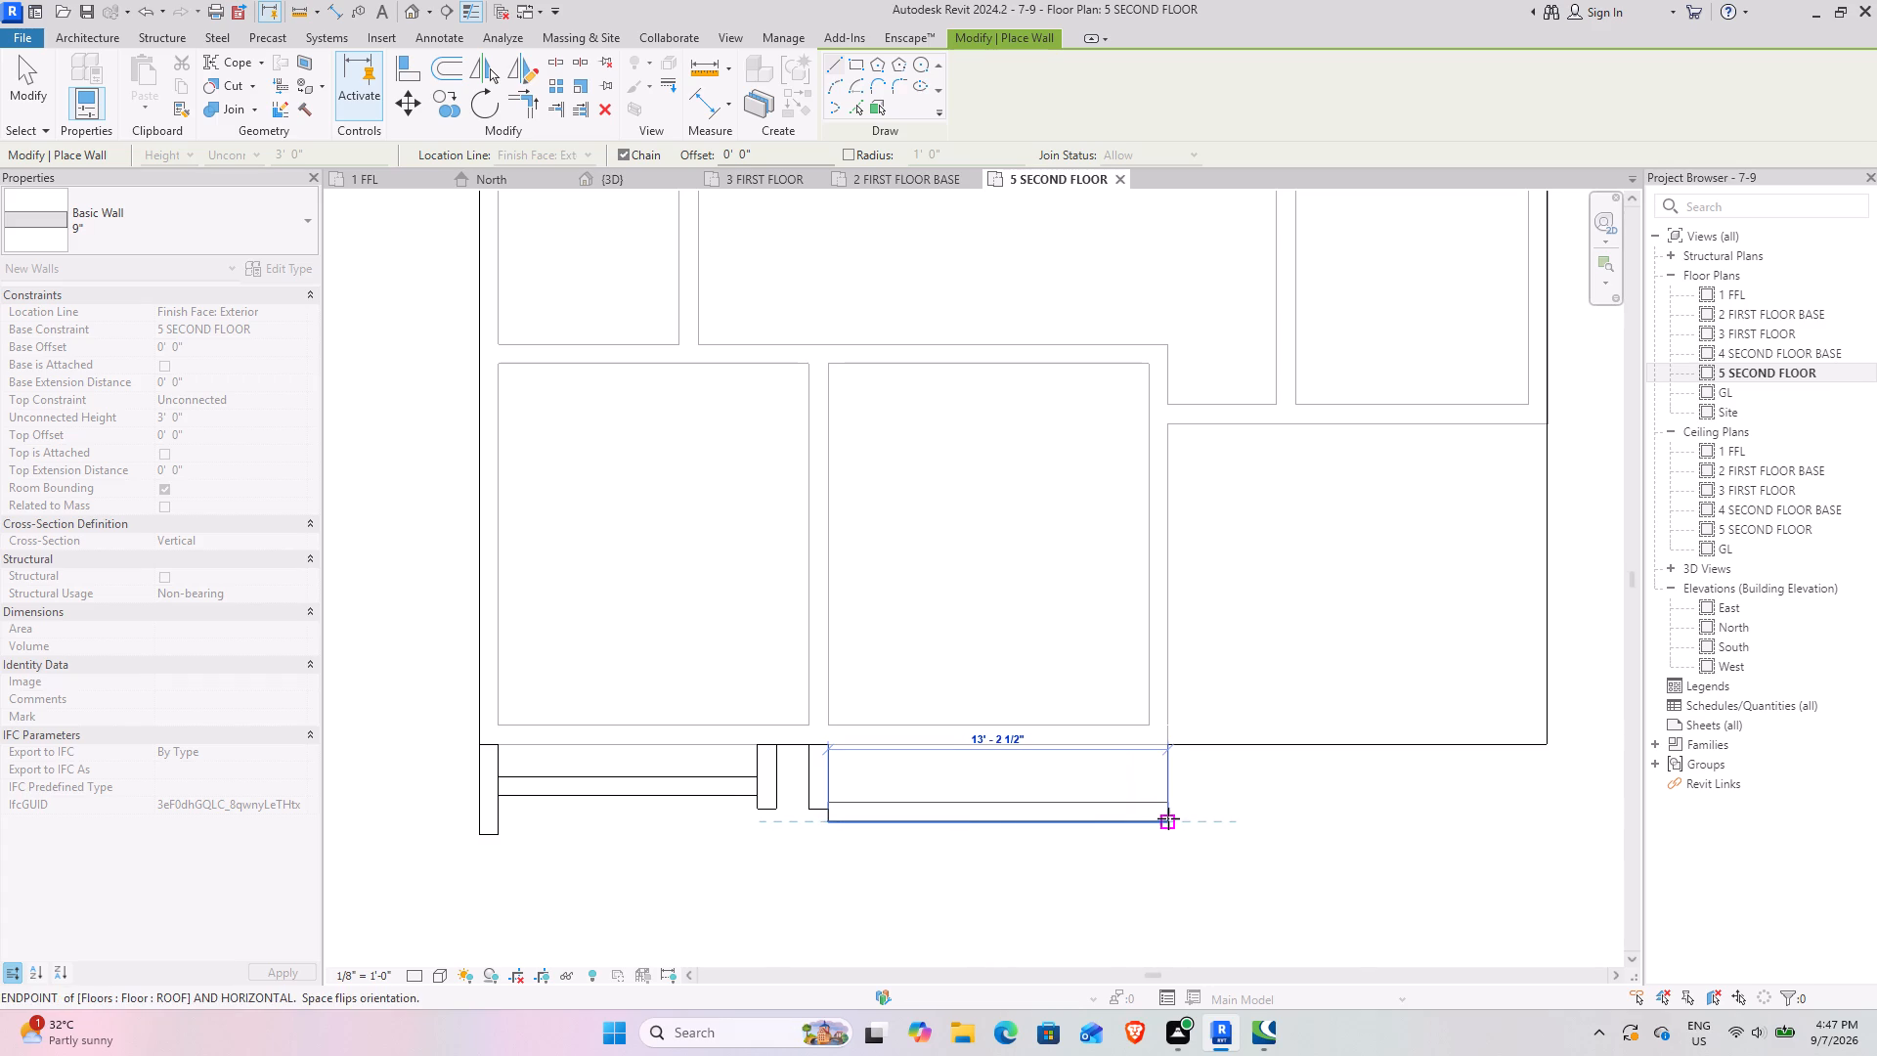
left_click(1168, 818)
key("Escape")
key("Escape")
Set the unconnected height of the wall on the projecting south edge to 4' 6".
left_click(1026, 797)
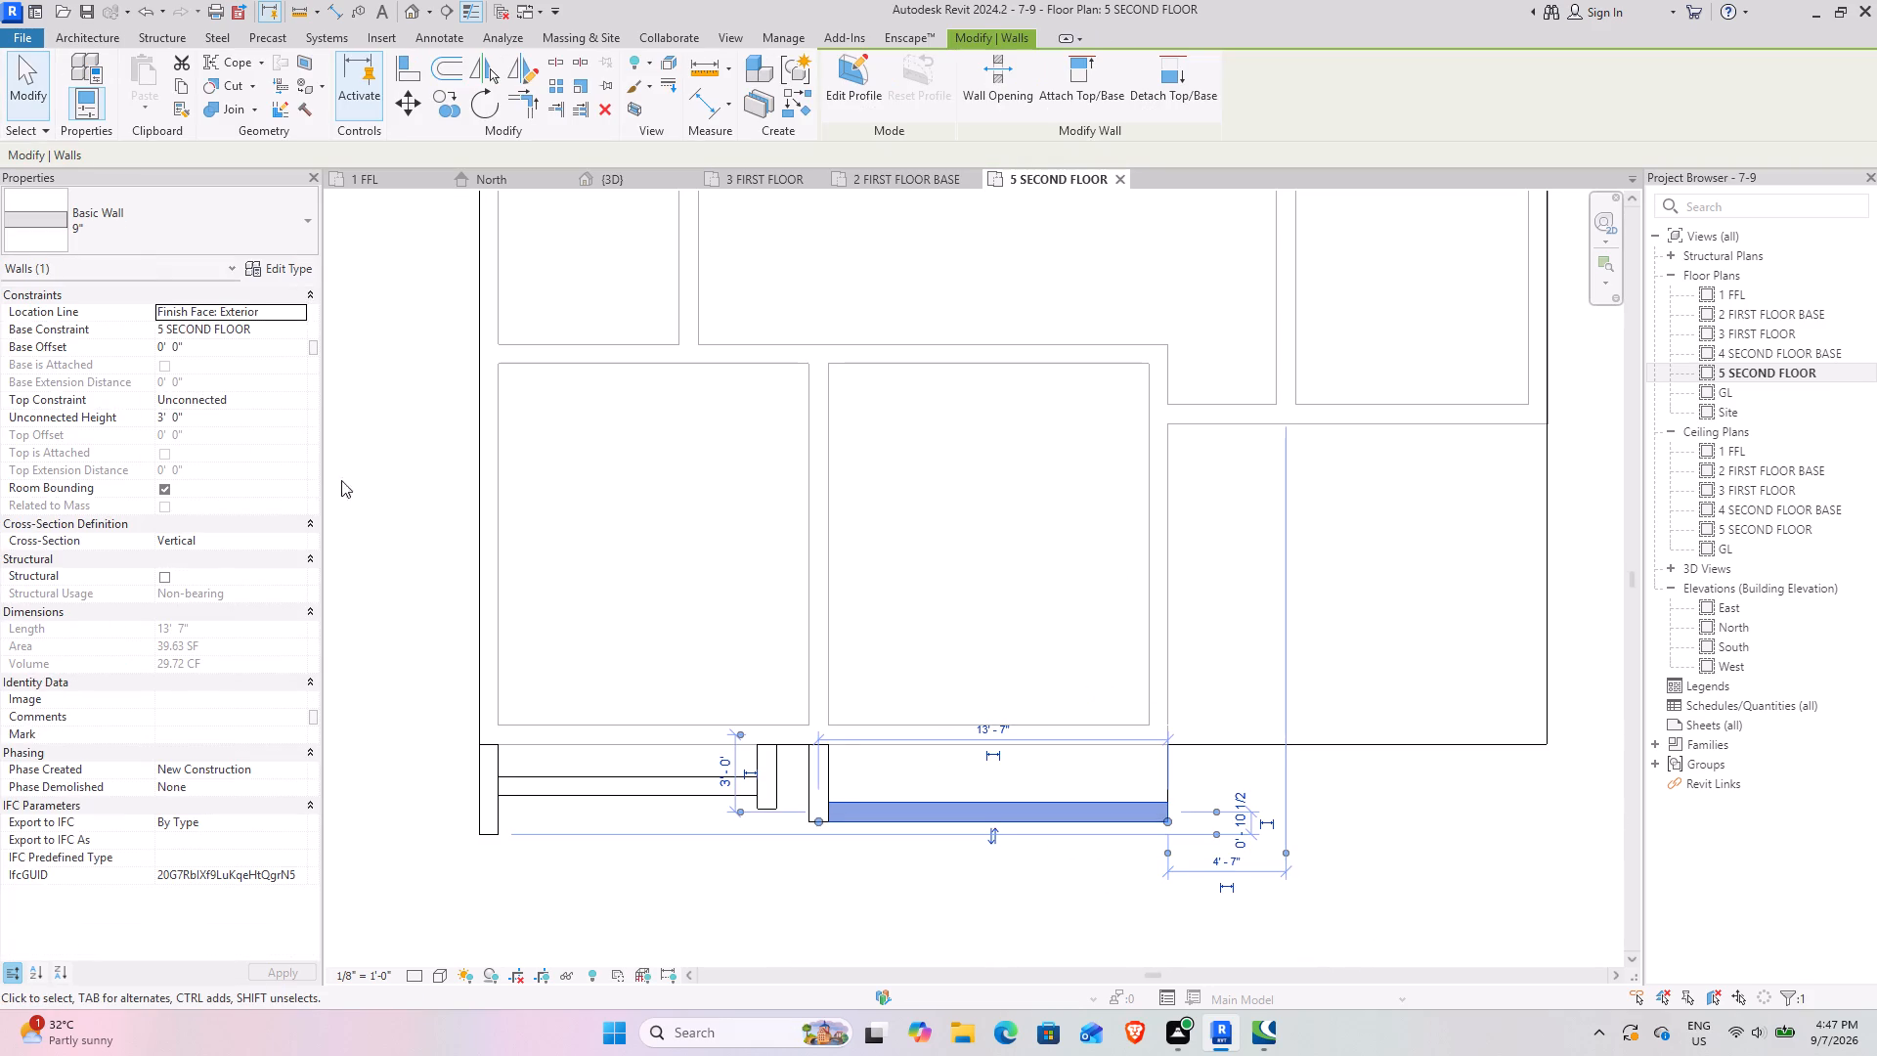
left_click(189, 418)
key("BackSpace")
key("BackSpace")
key("BackSpace")
key("BackSpace")
key("BackSpace")
key("BackSpace")
key("BackSpace")
key("BackSpace")
key("BackSpace")
key("BackSpace")
key("BackSpace")
key("BackSpace")
key("BackSpace")
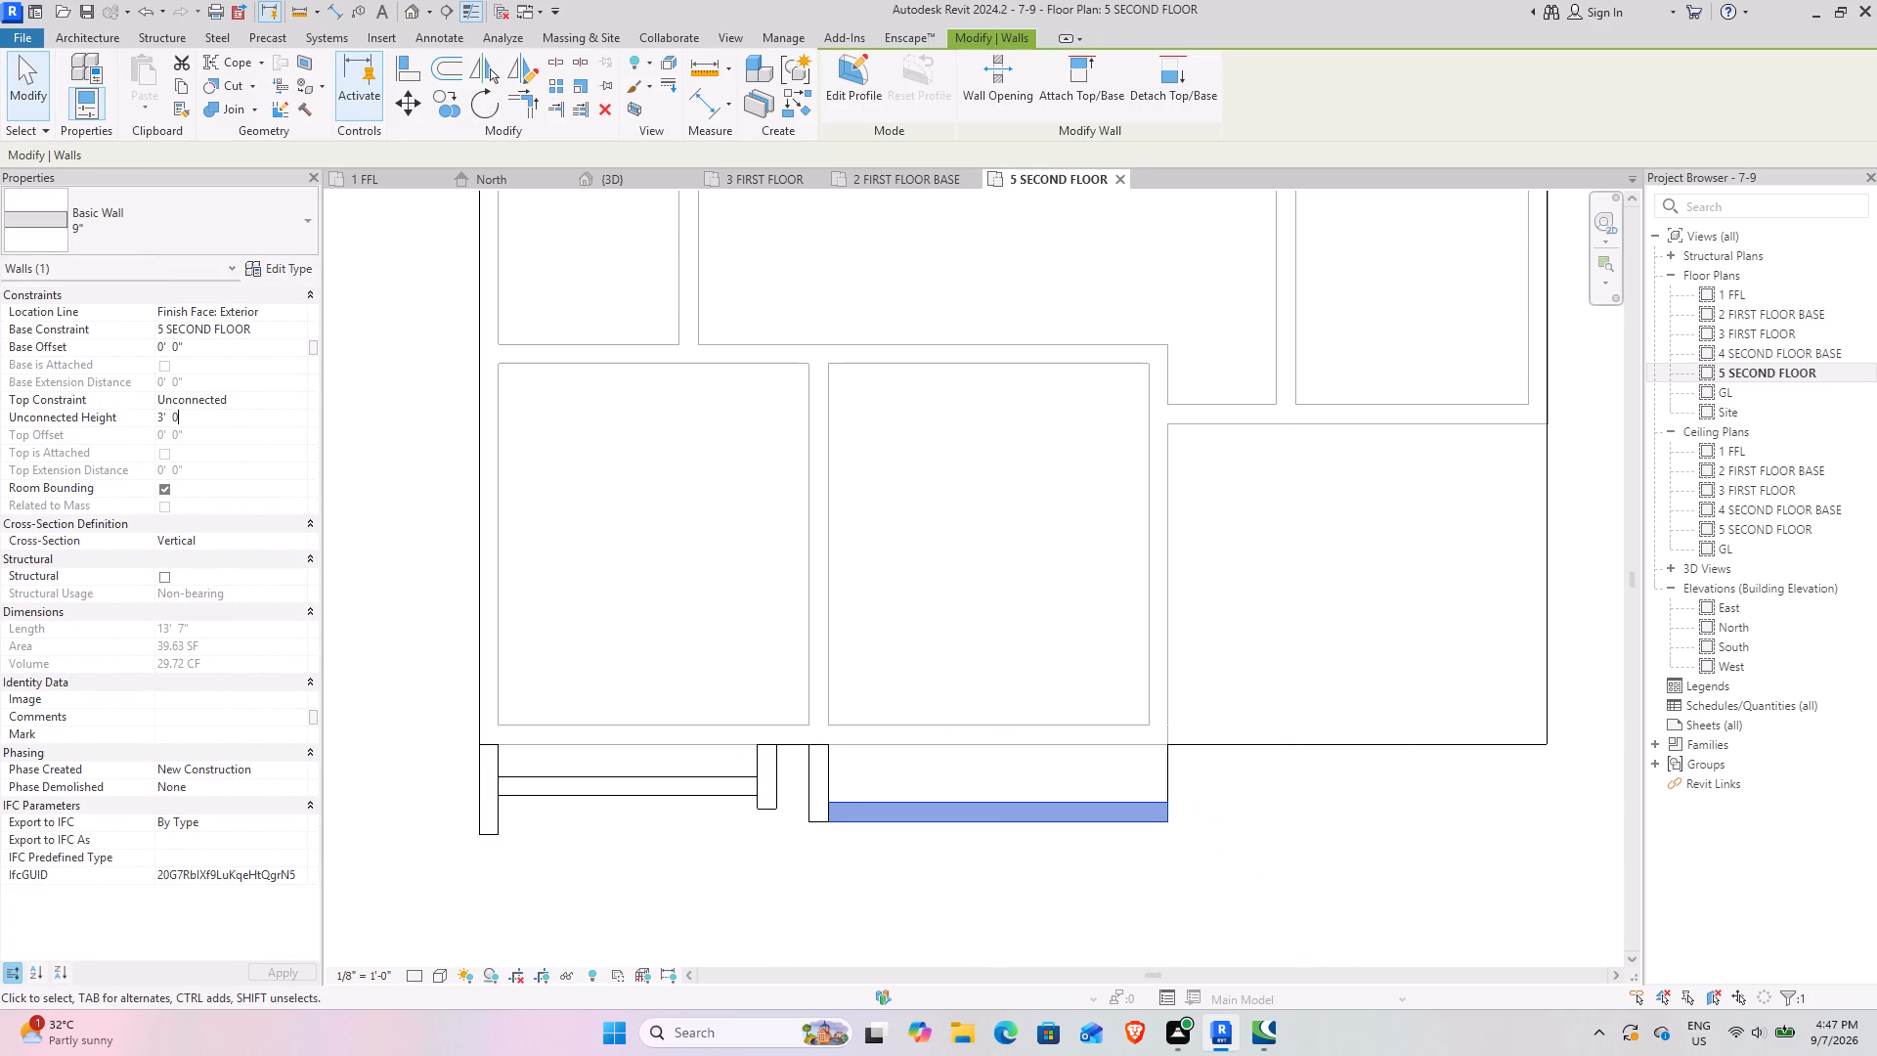
type("4'")
key("6")
key("Return")
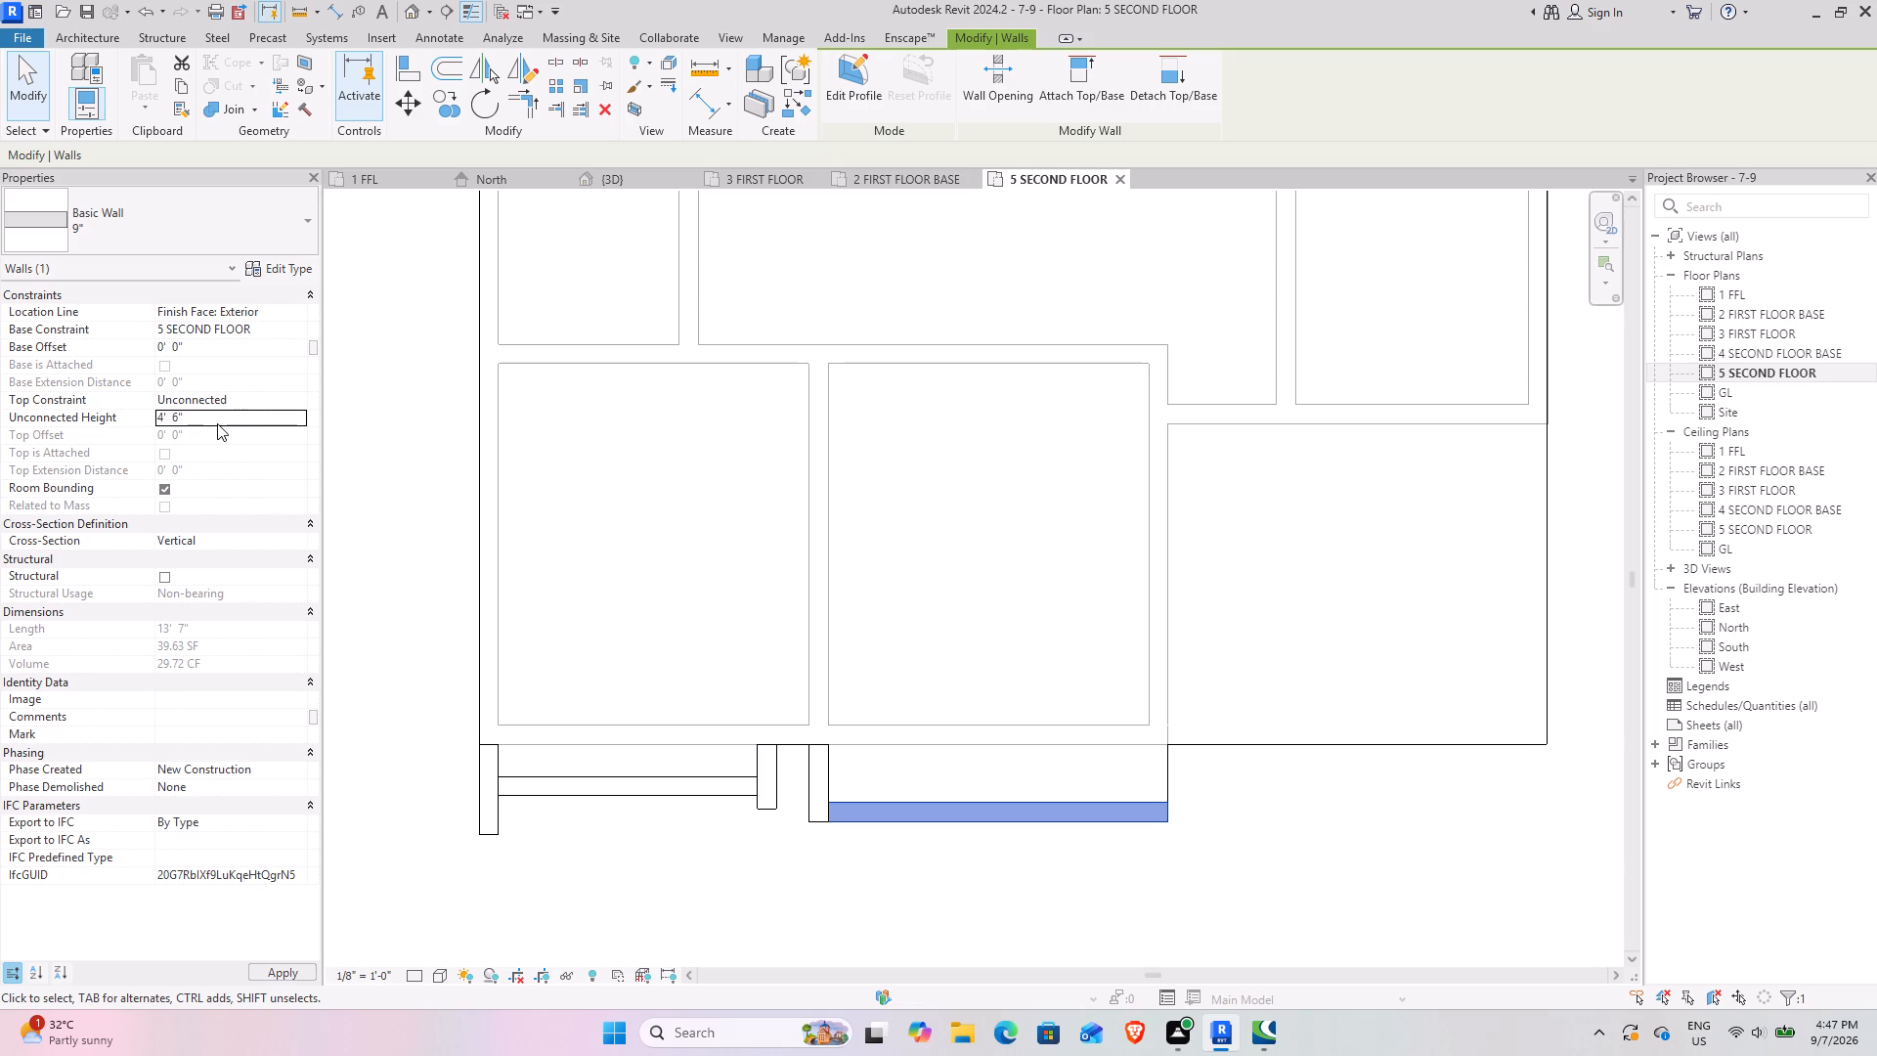
Examine the two new front parapet walls and the tops of the adjoining fin walls in the 3D view.
left_click(612, 173)
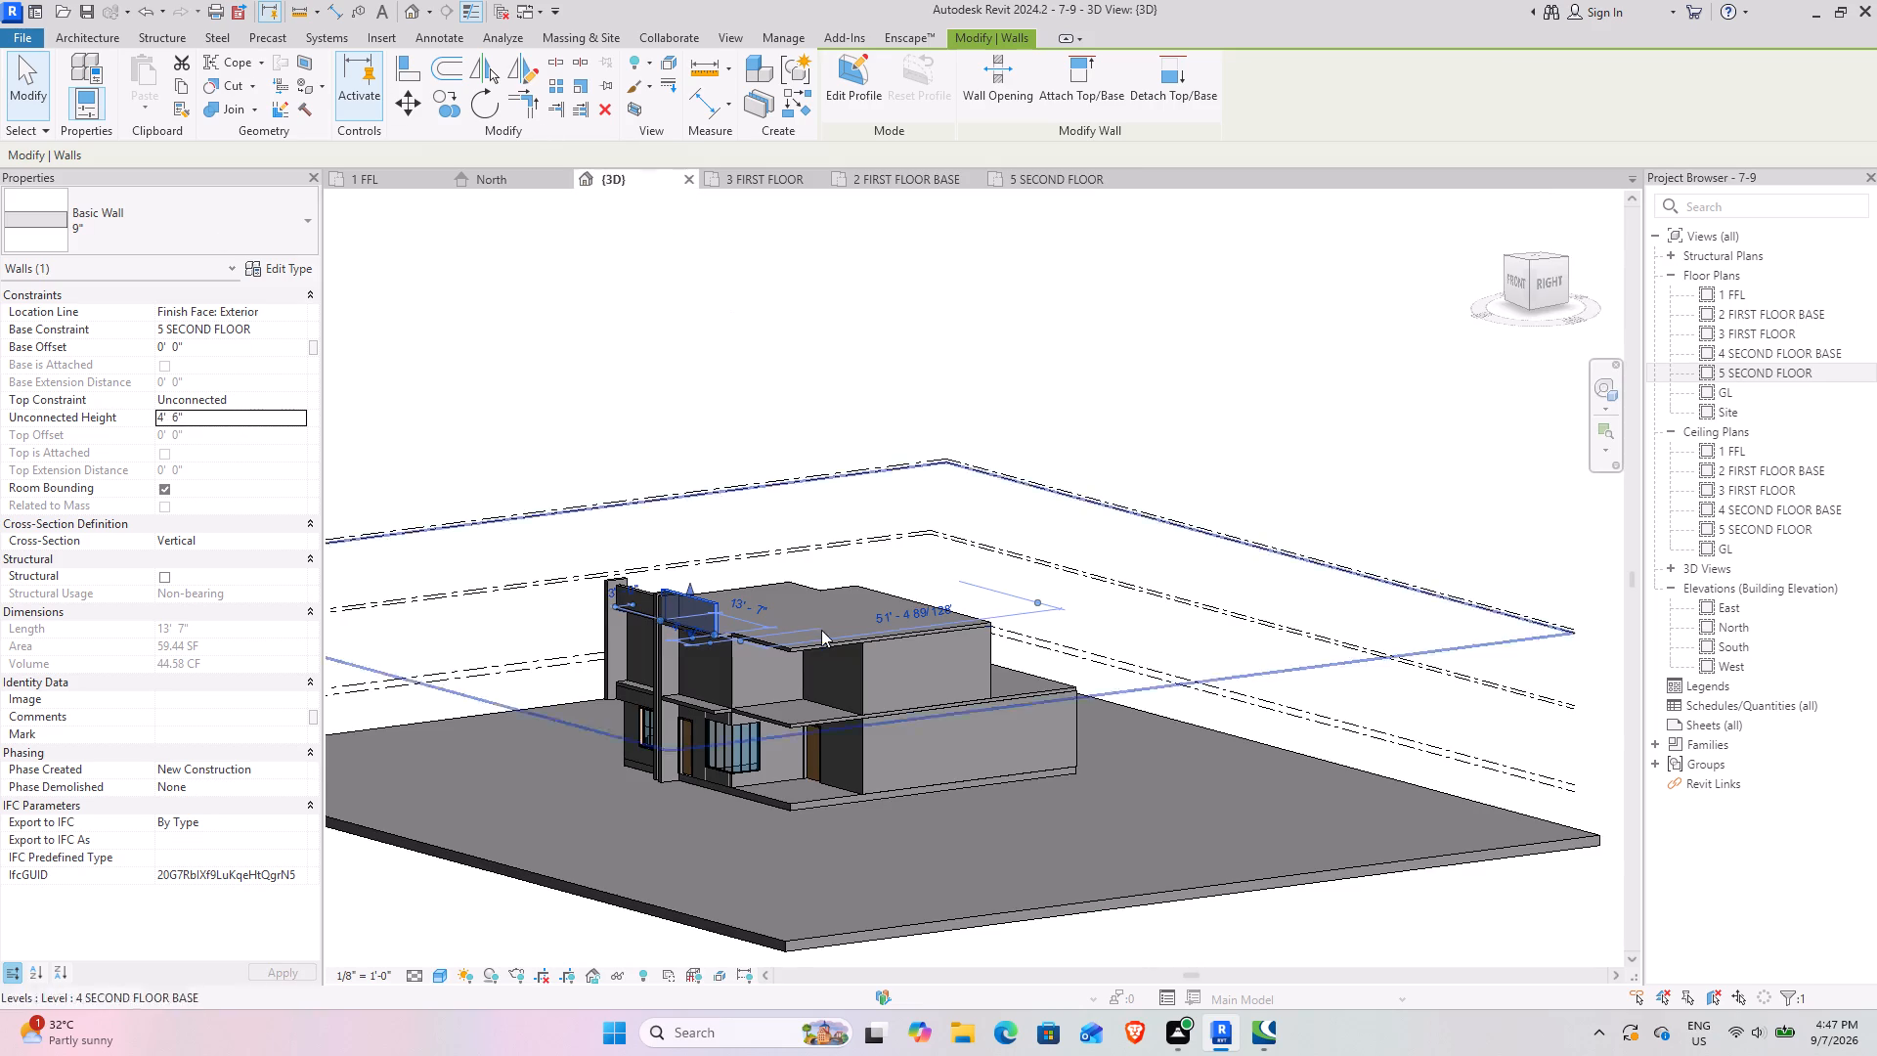
left_click(912, 821)
middle_click_drag(665, 720, 762, 638, "shift")
scroll(739, 575, "up", 5)
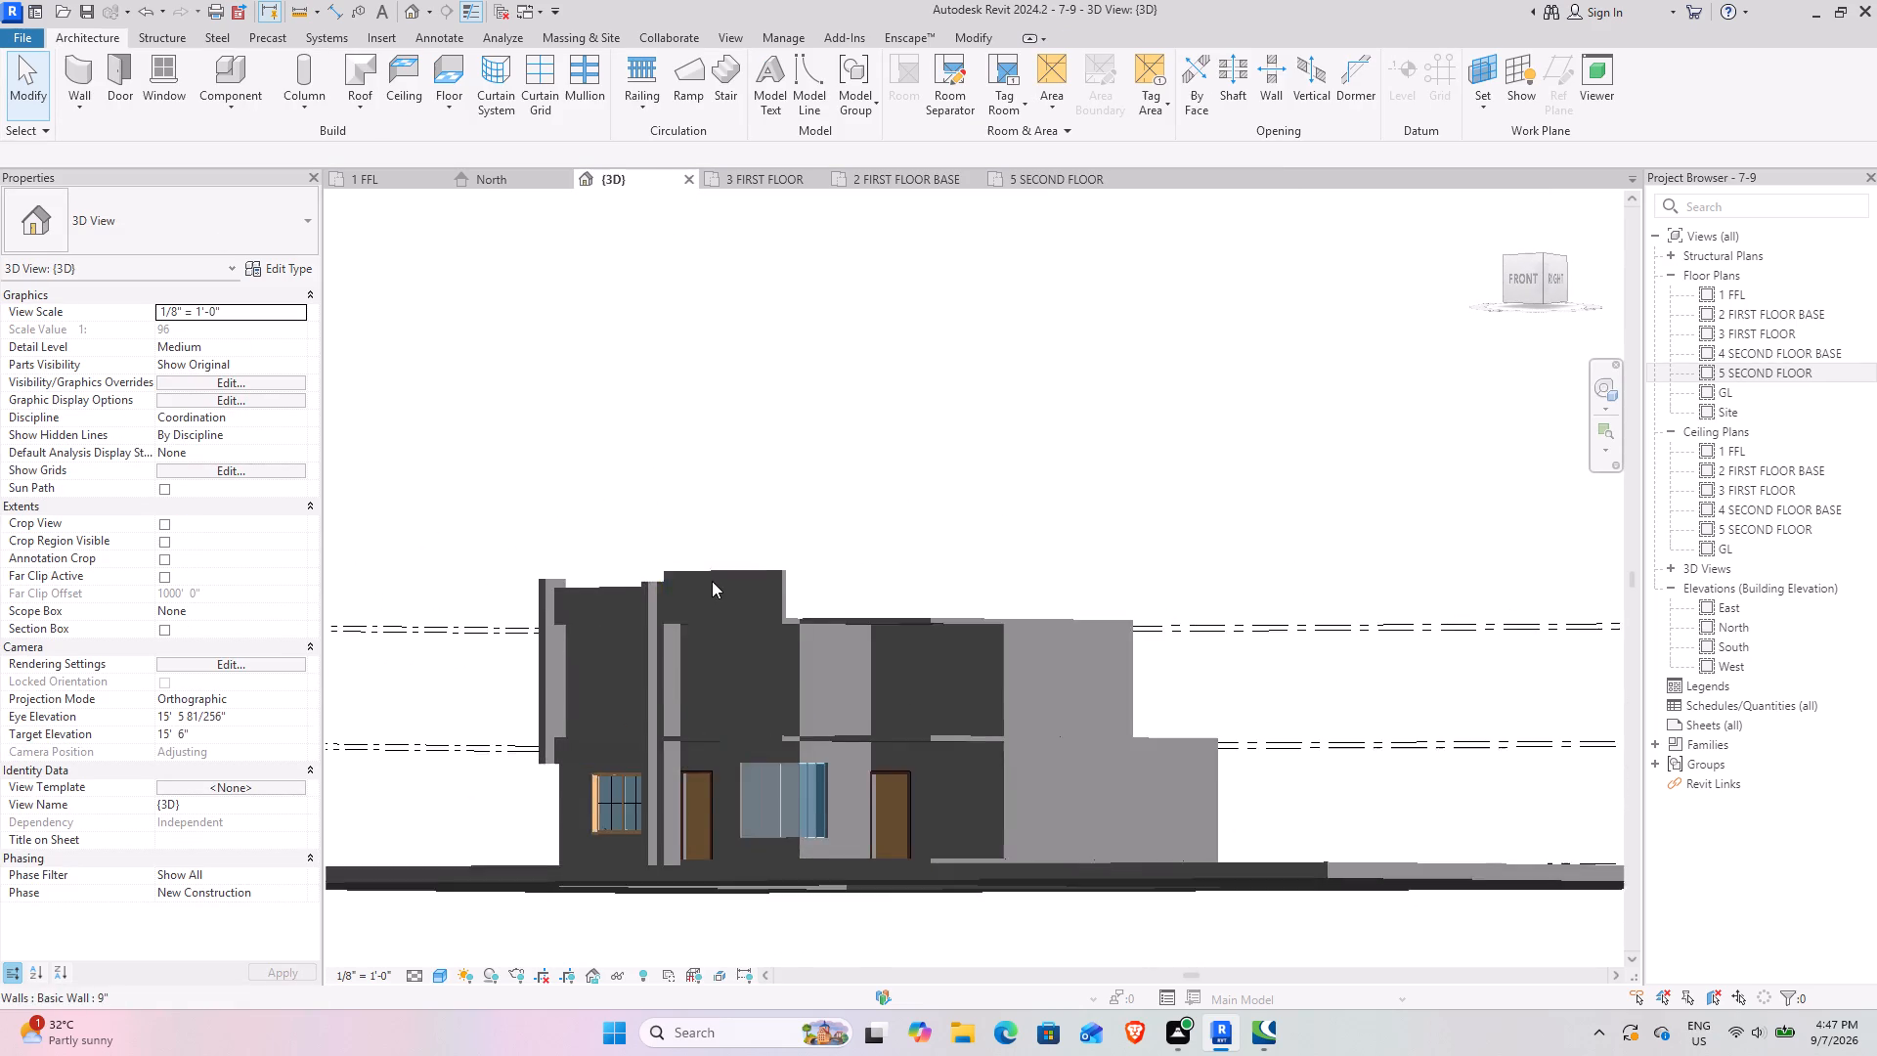
scroll(712, 581, "up", 3)
middle_click_drag(701, 628, 674, 761, "shift")
middle_click_drag(668, 762, 810, 609)
middle_click_drag(777, 577, 806, 519, "shift")
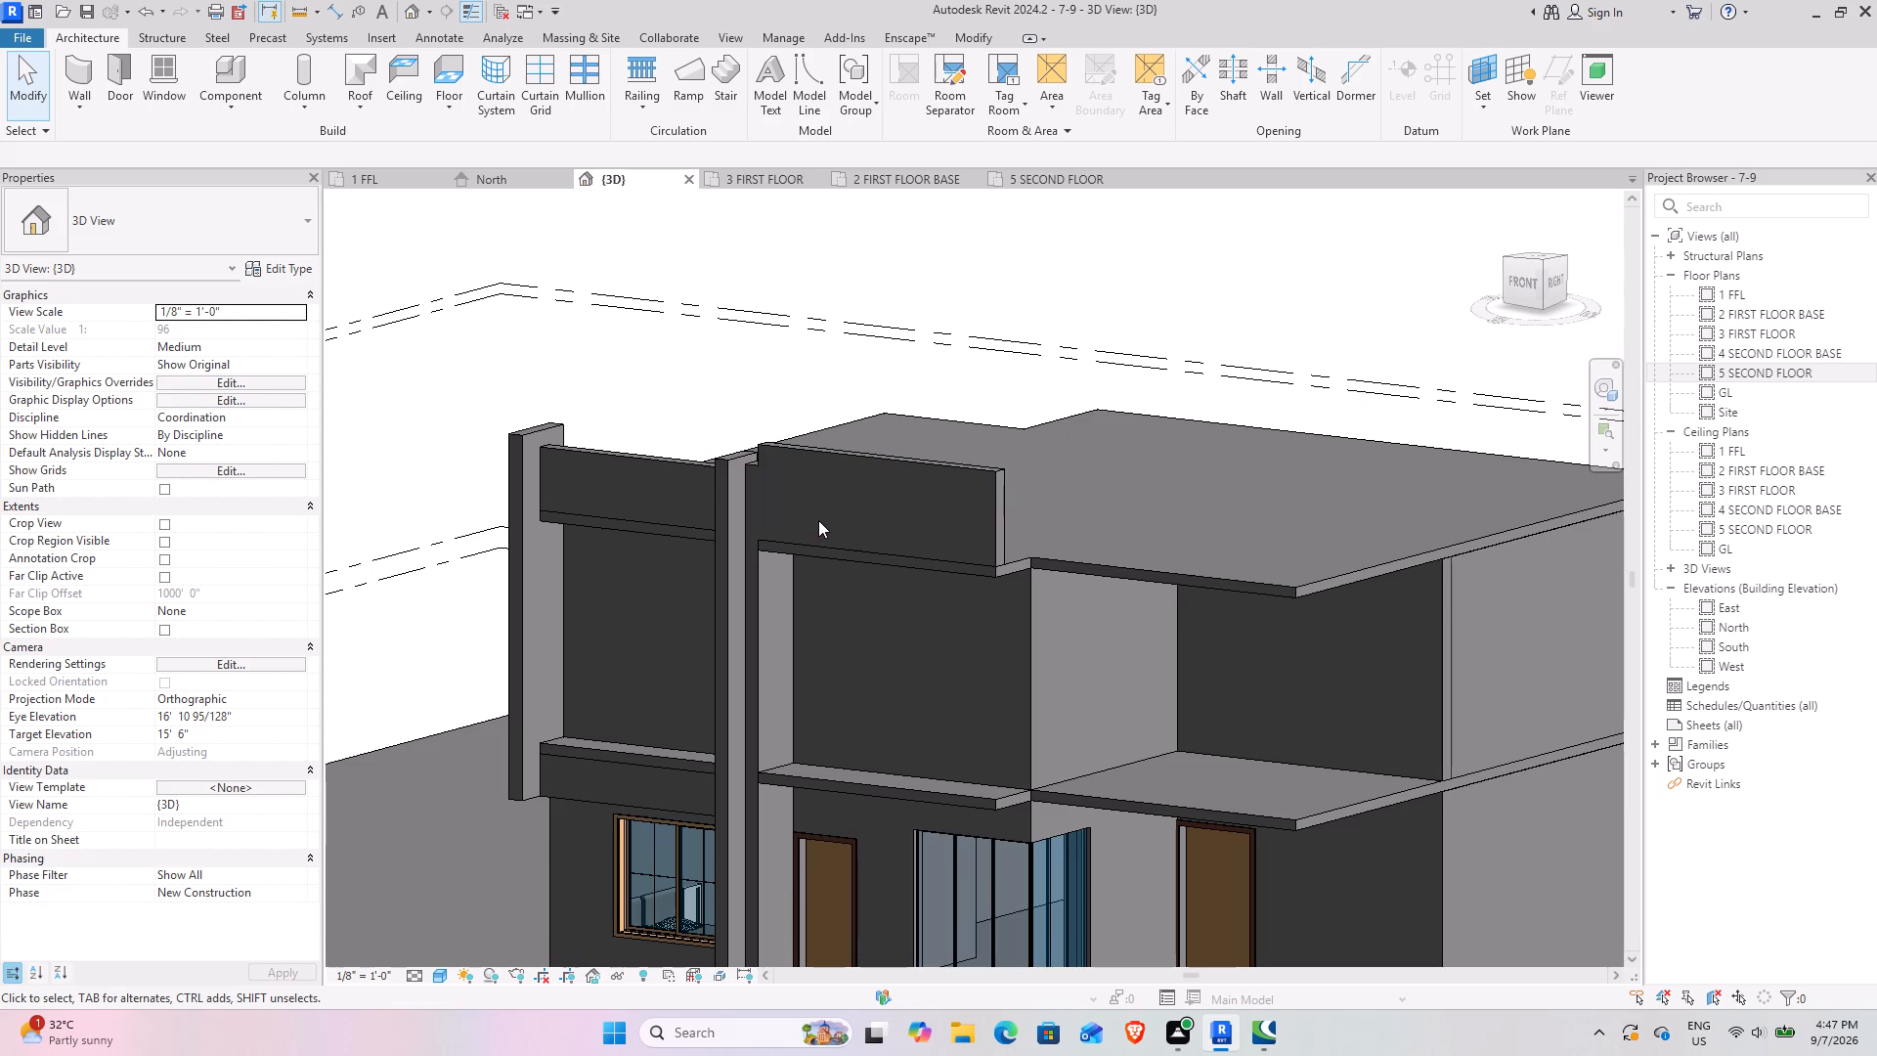
middle_click_drag(796, 524, 846, 493, "shift")
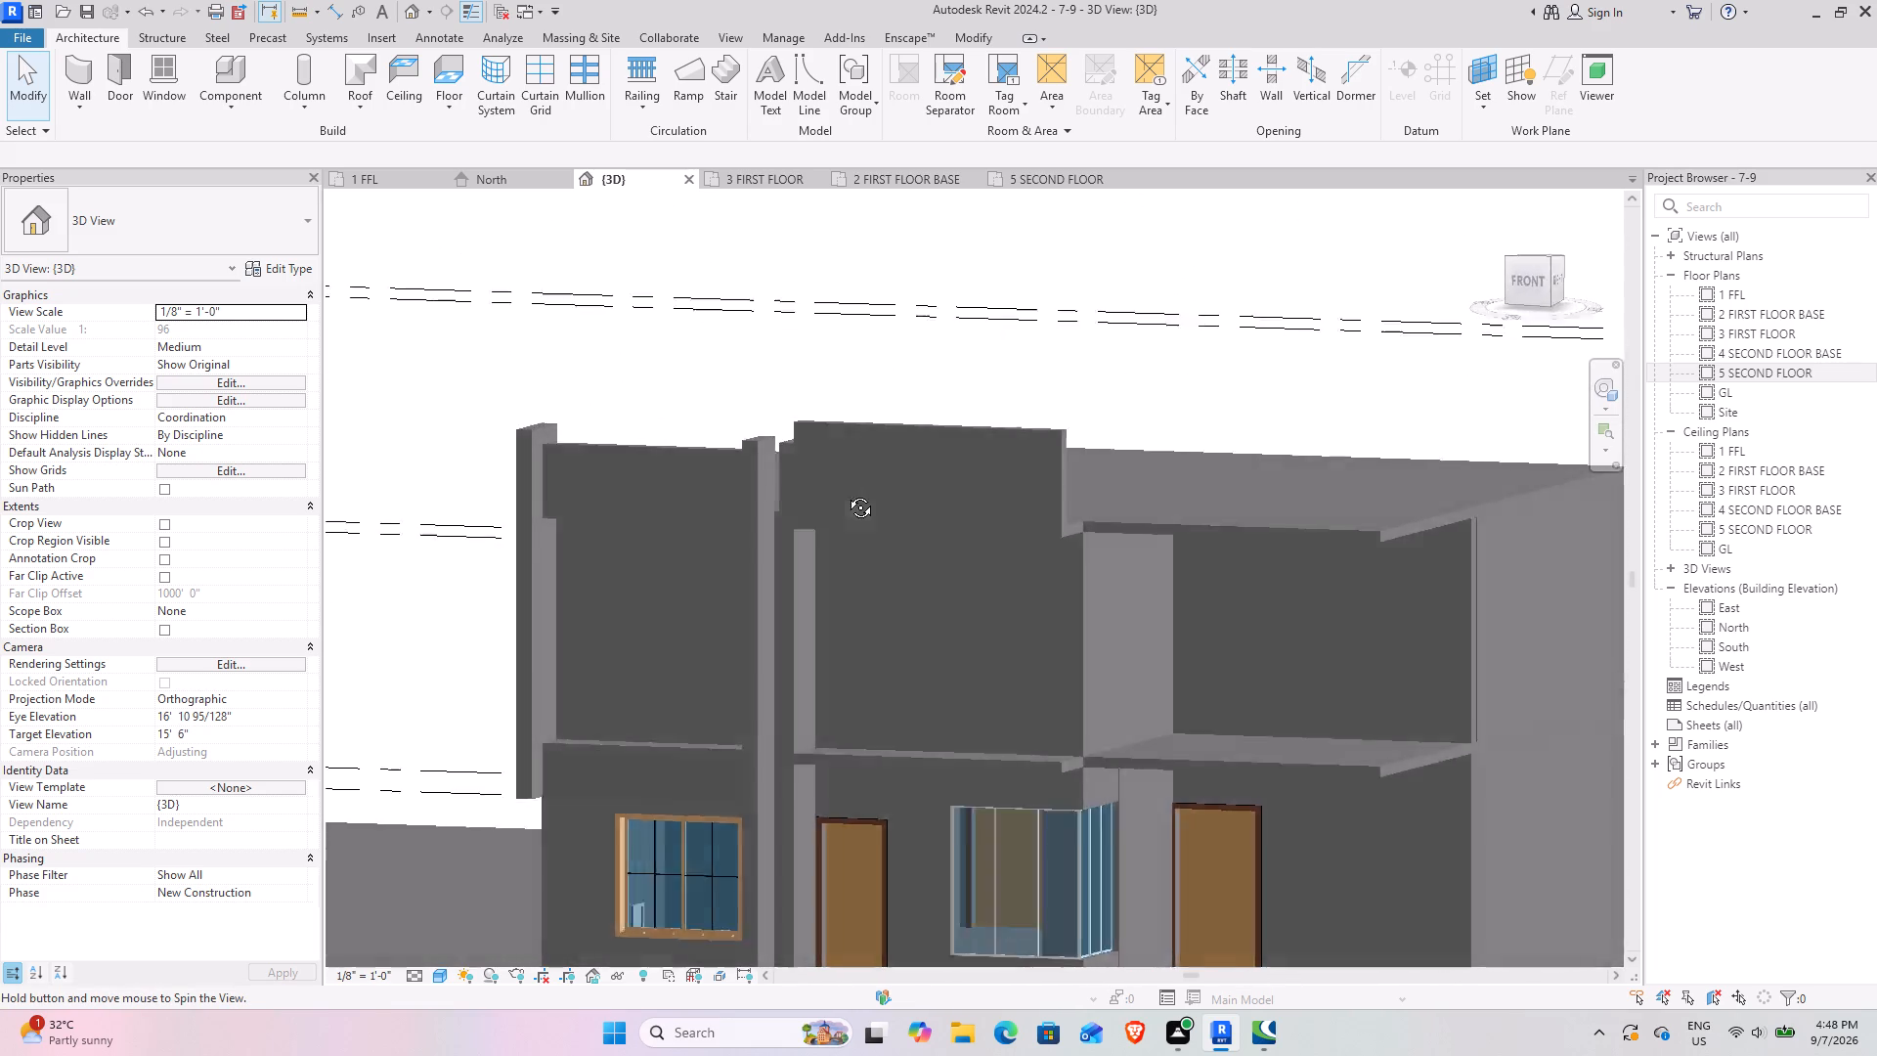
middle_click_drag(846, 493, 870, 520, "shift")
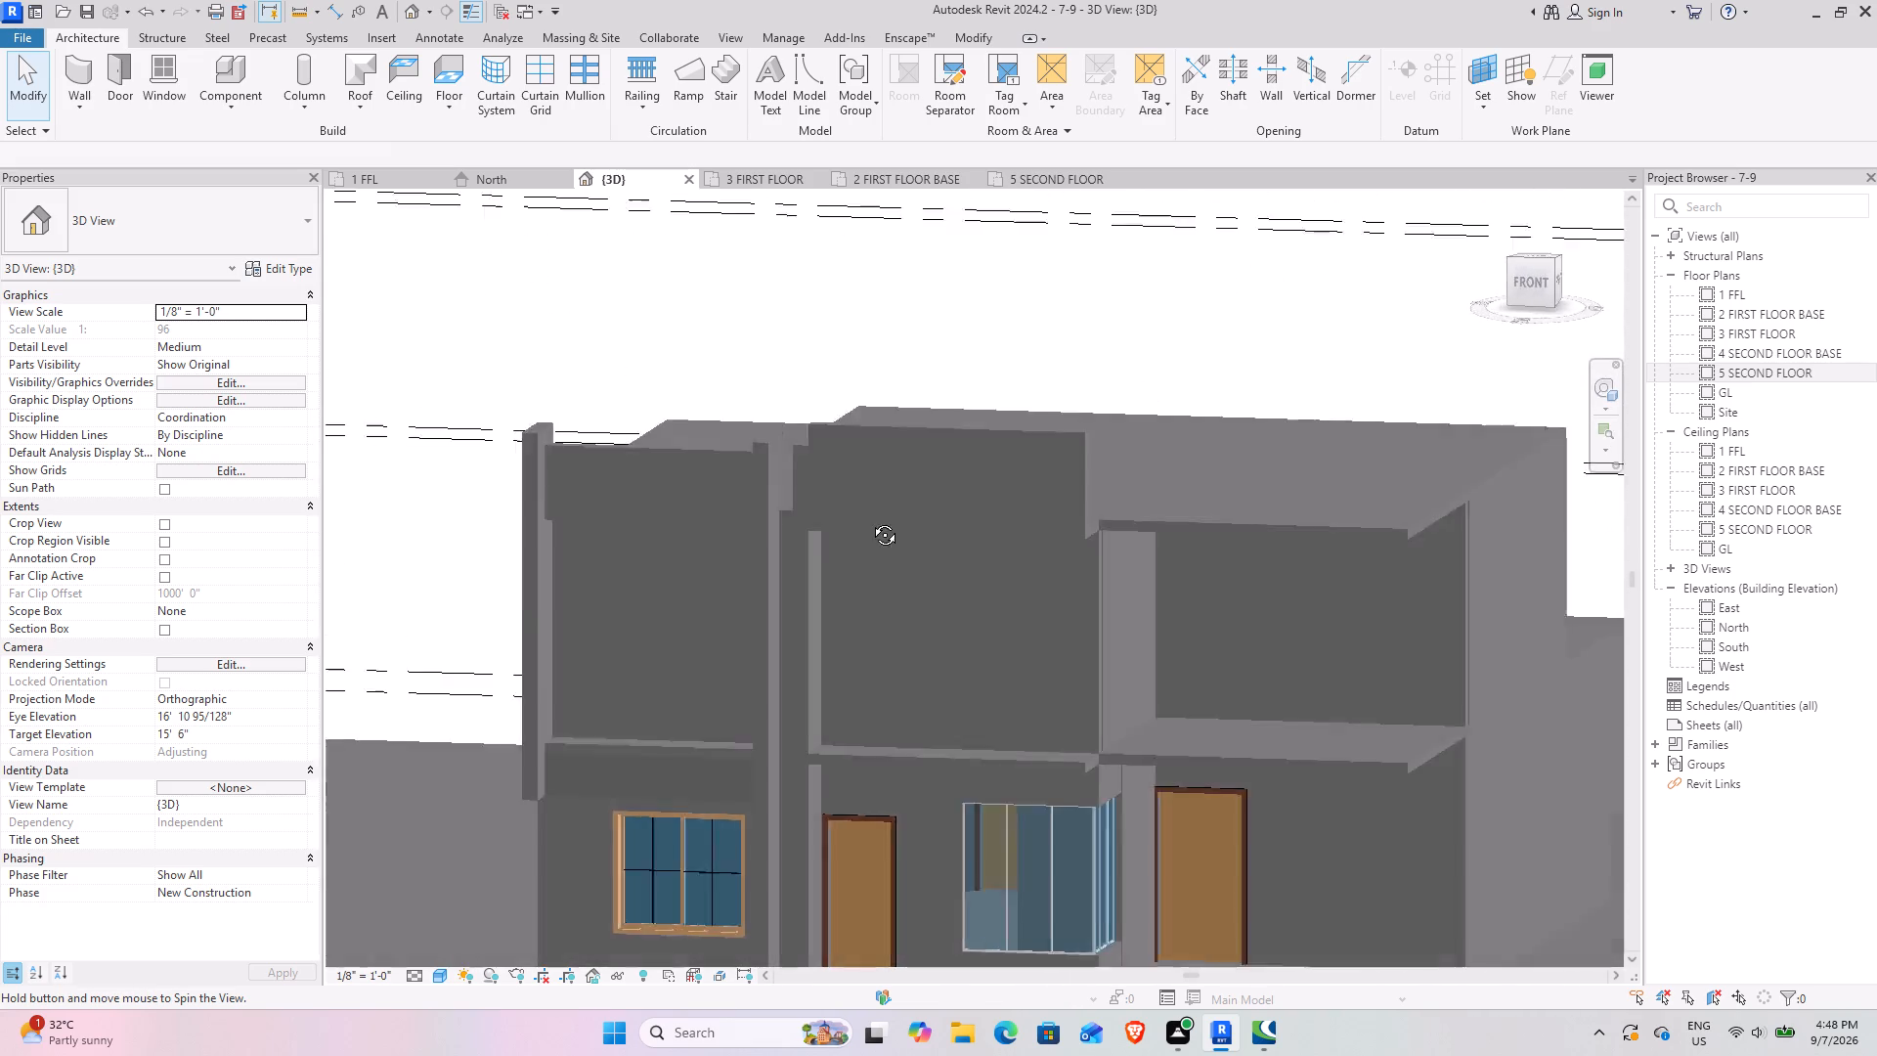
middle_click_drag(870, 520, 843, 562, "shift")
left_click(768, 475)
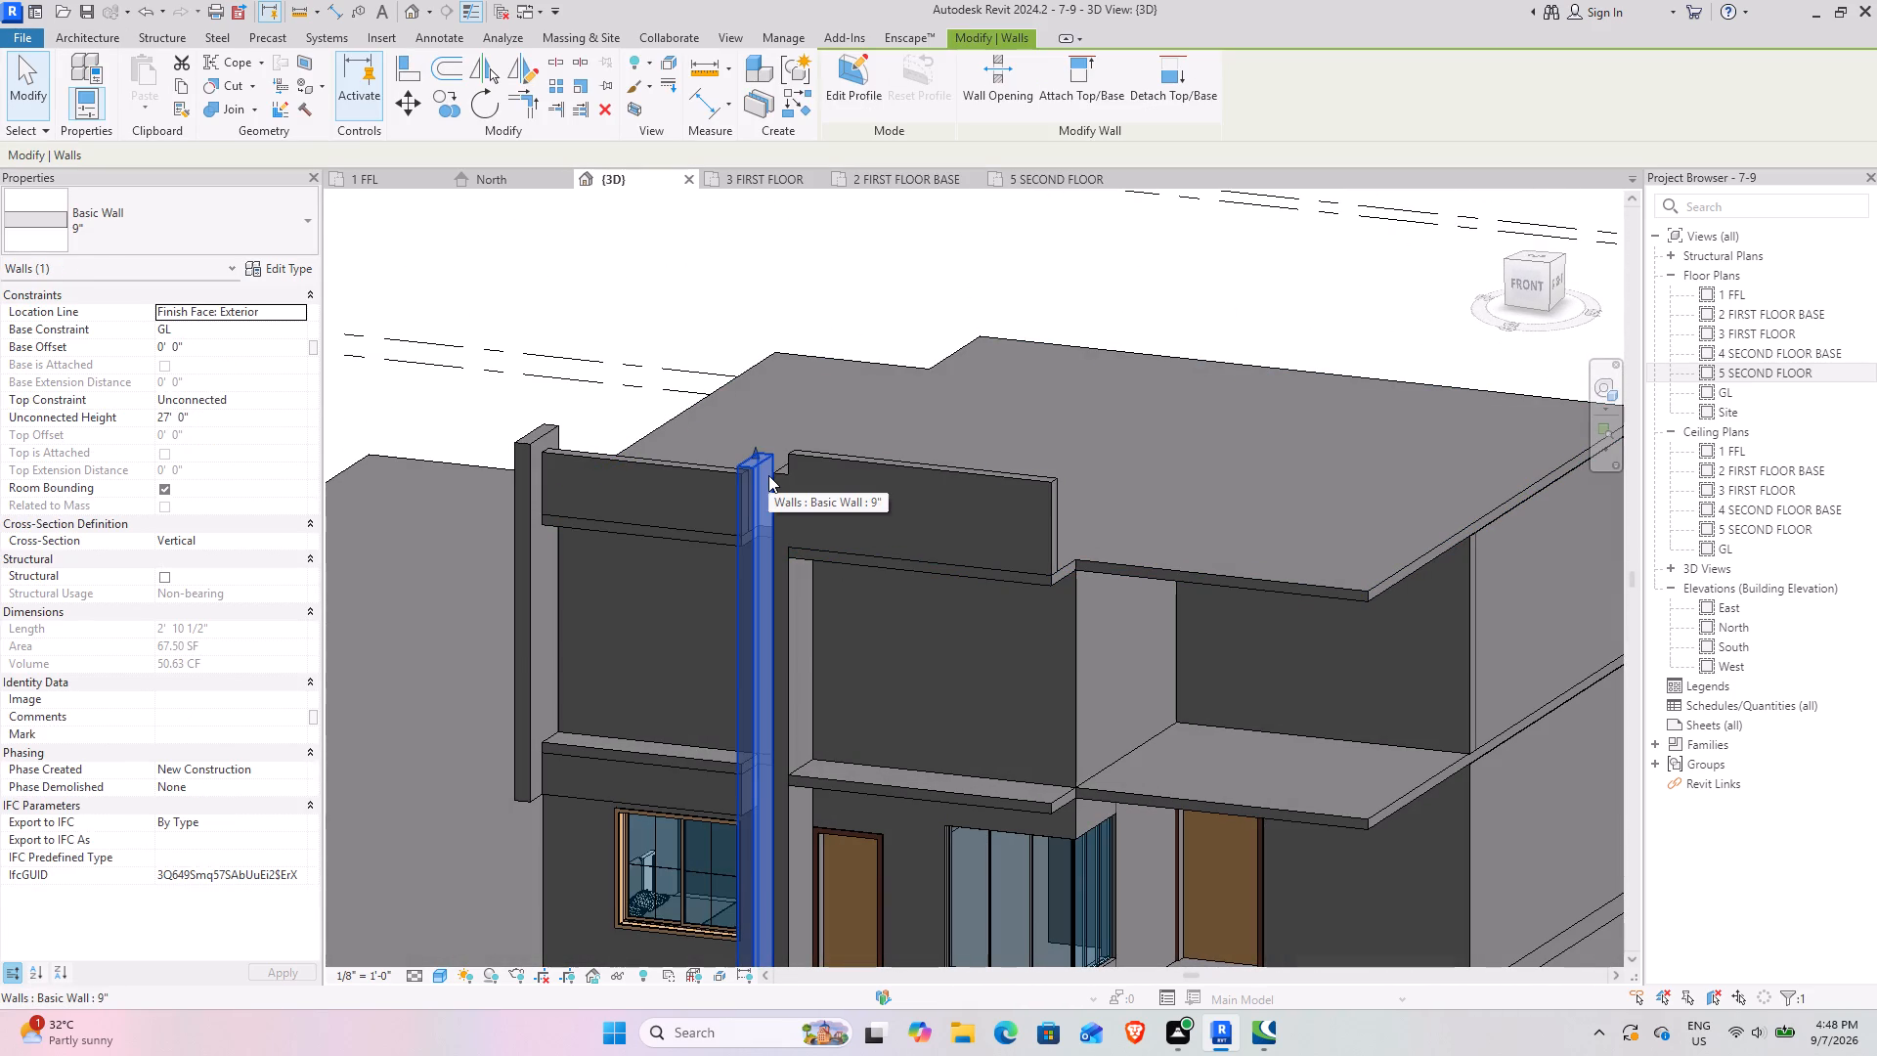
key("Escape")
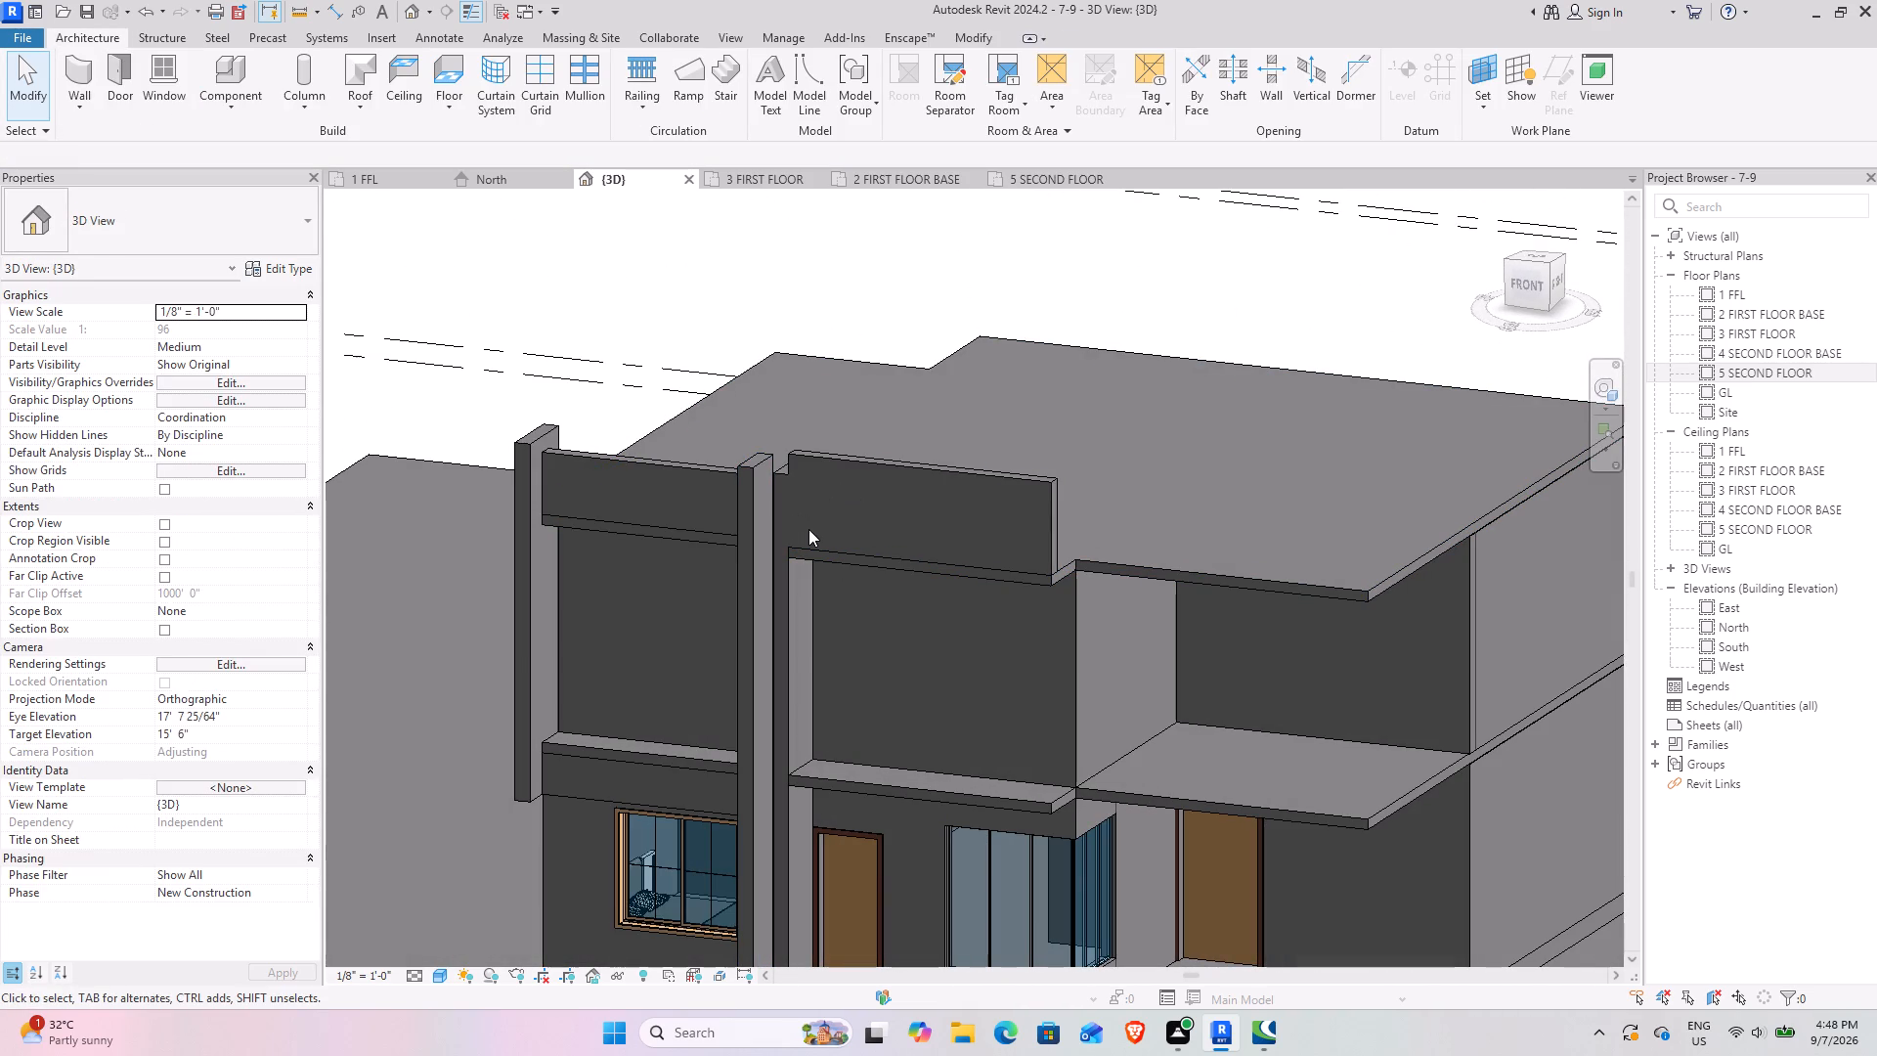
In the South elevation, raise the two middle fin walls to the top of the taller parapet, 28' high.
double_click(1755, 639)
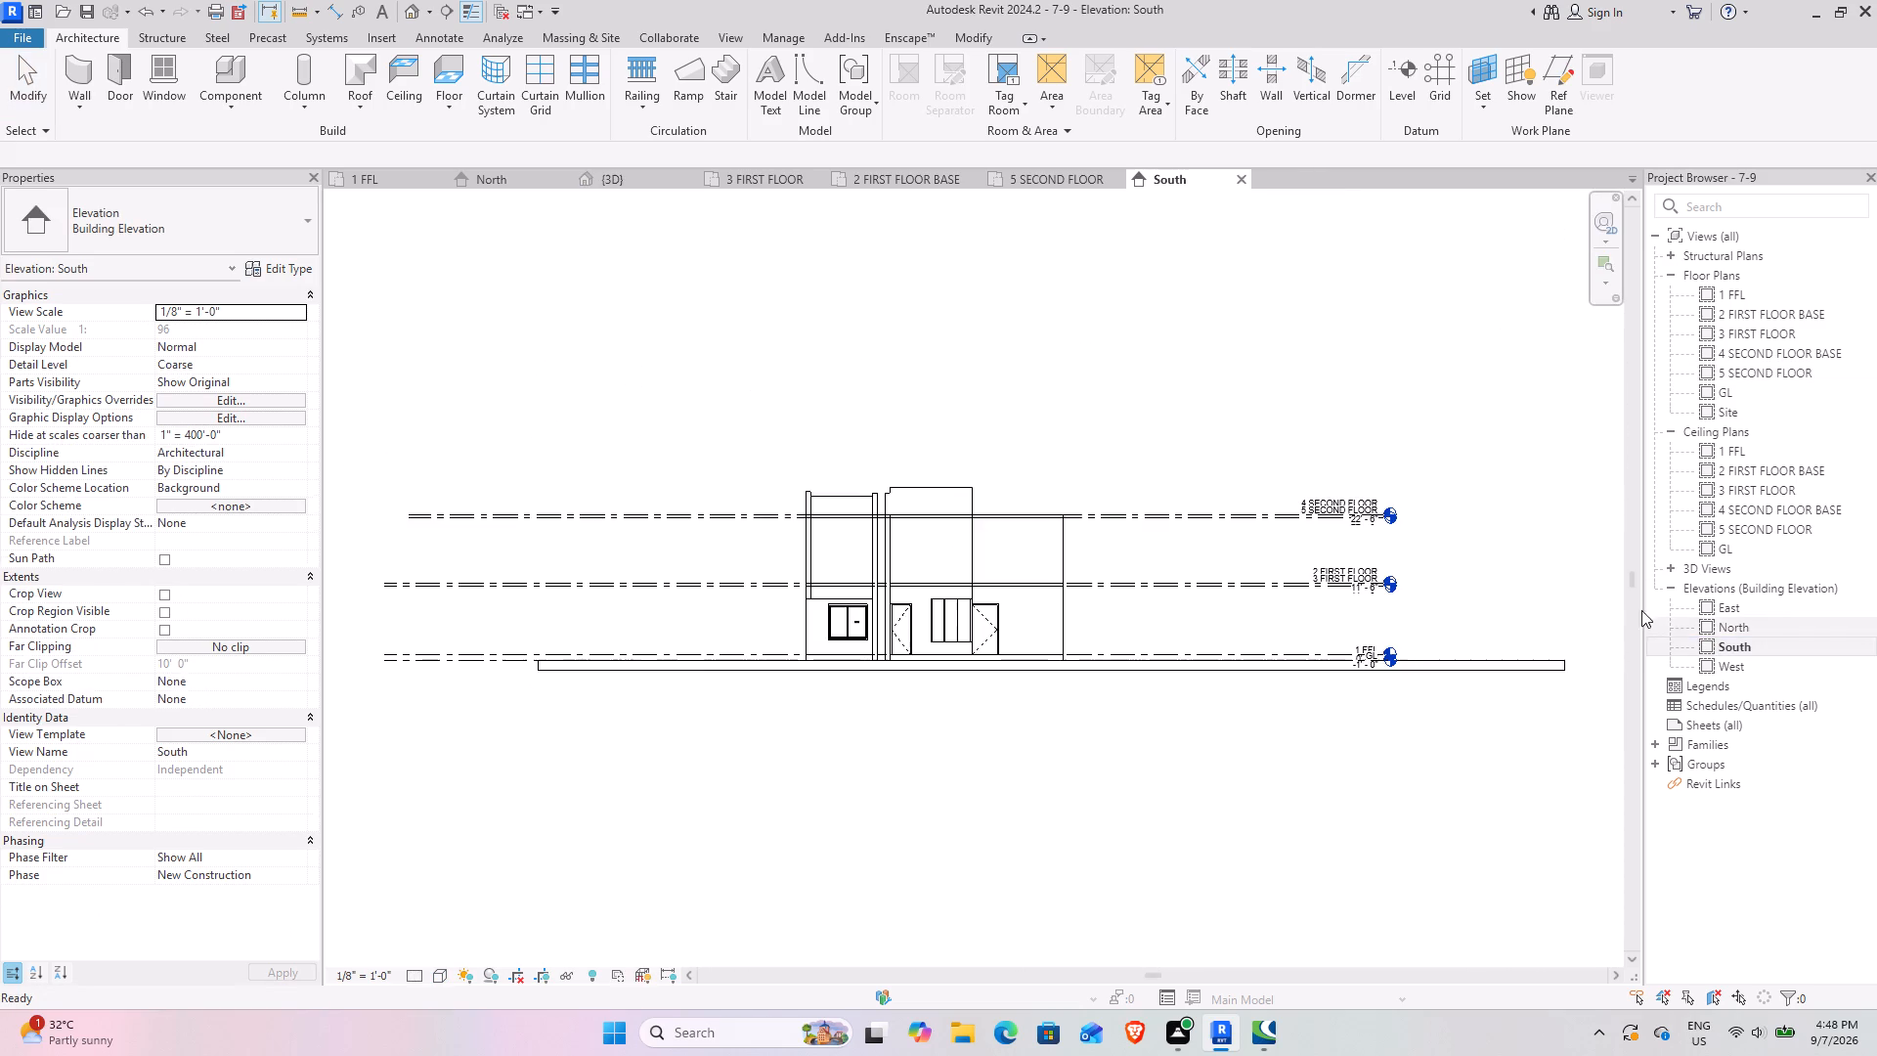
scroll(947, 457, "up", 9)
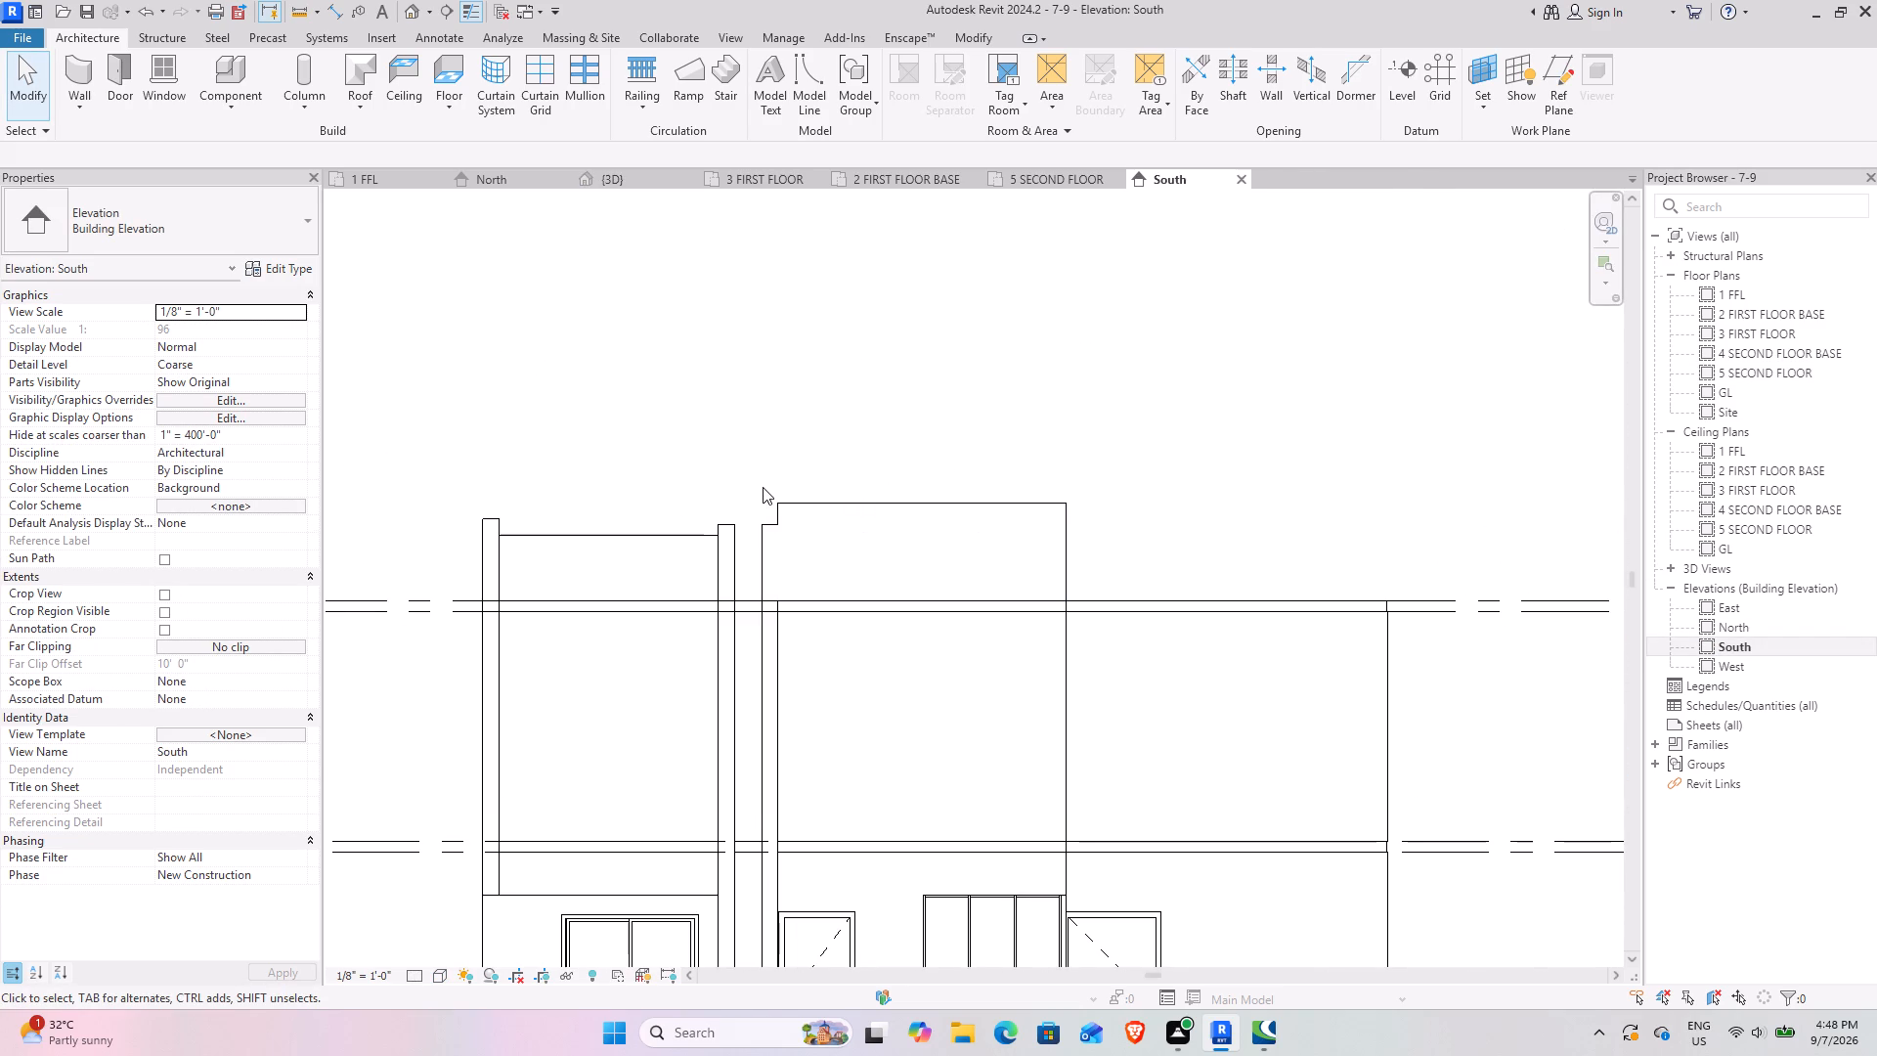
scroll(754, 530, "up", 4)
left_click(768, 539)
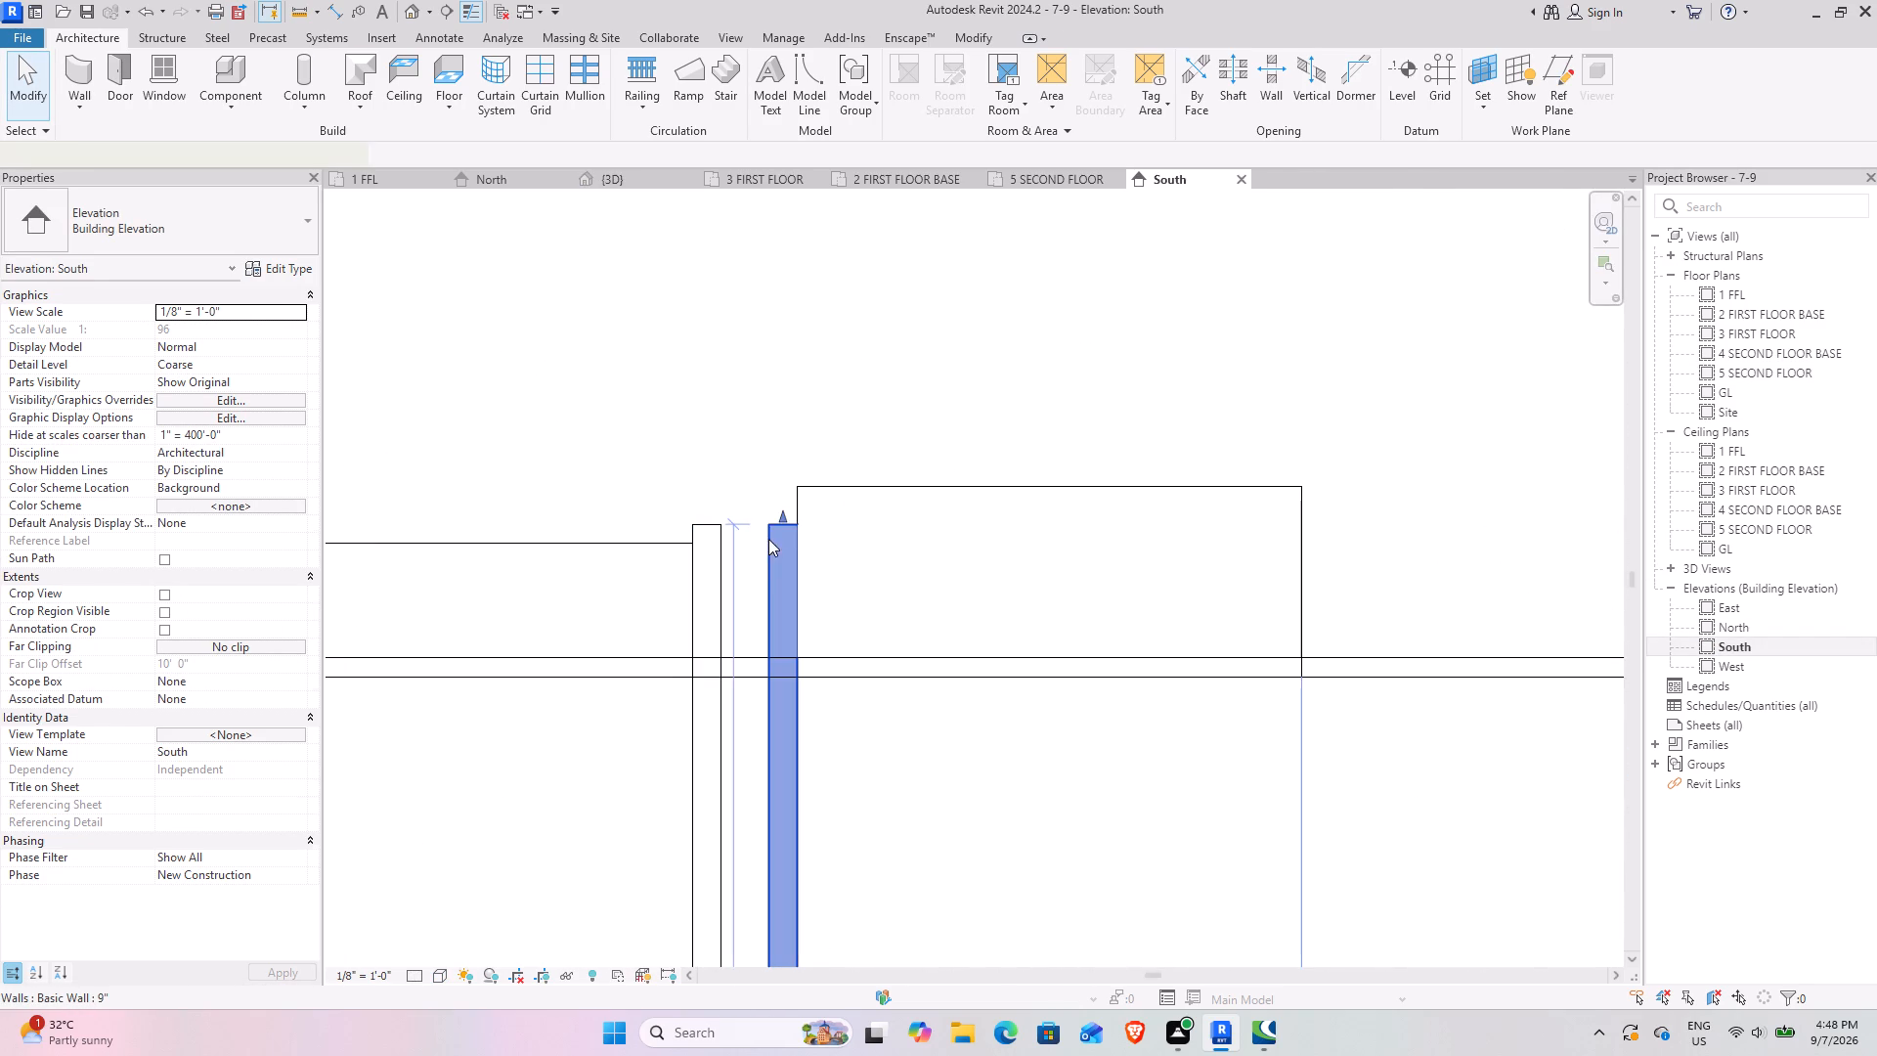
left_click_drag(779, 512, 787, 484)
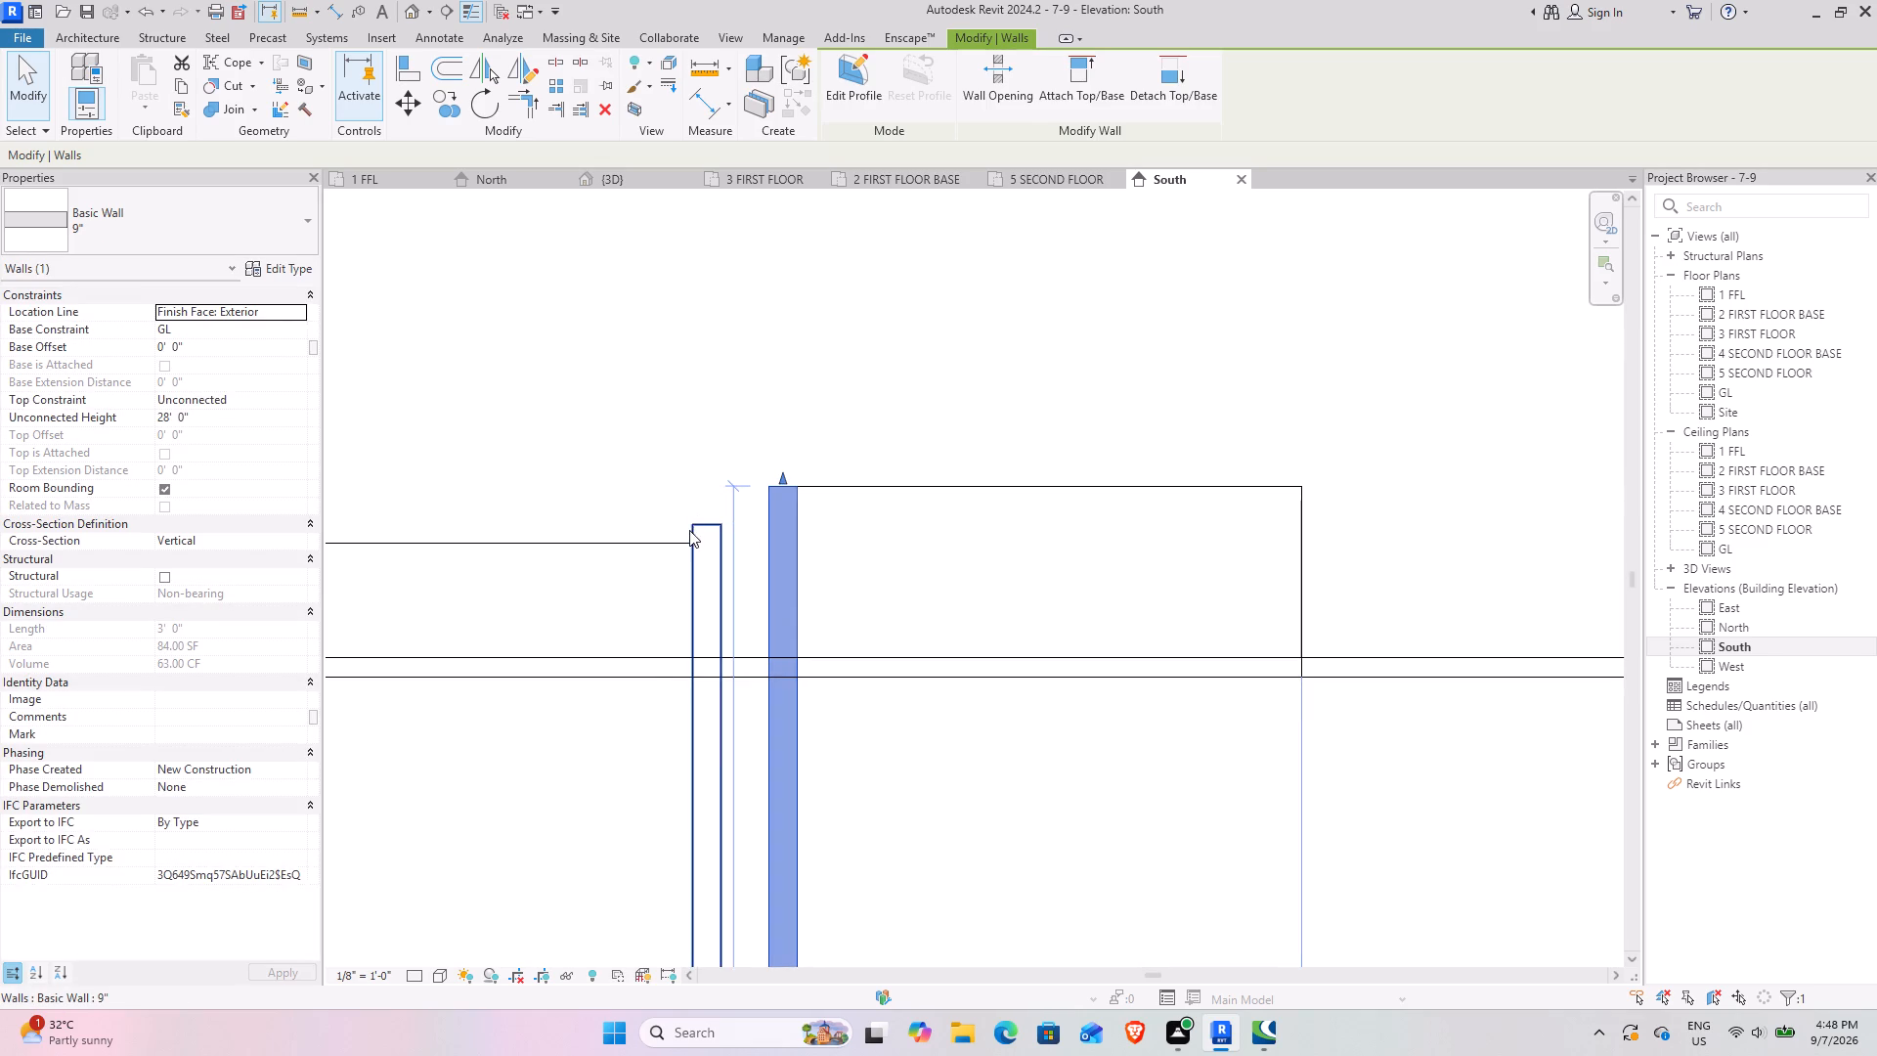
left_click(689, 530)
left_click_drag(706, 515, 714, 483)
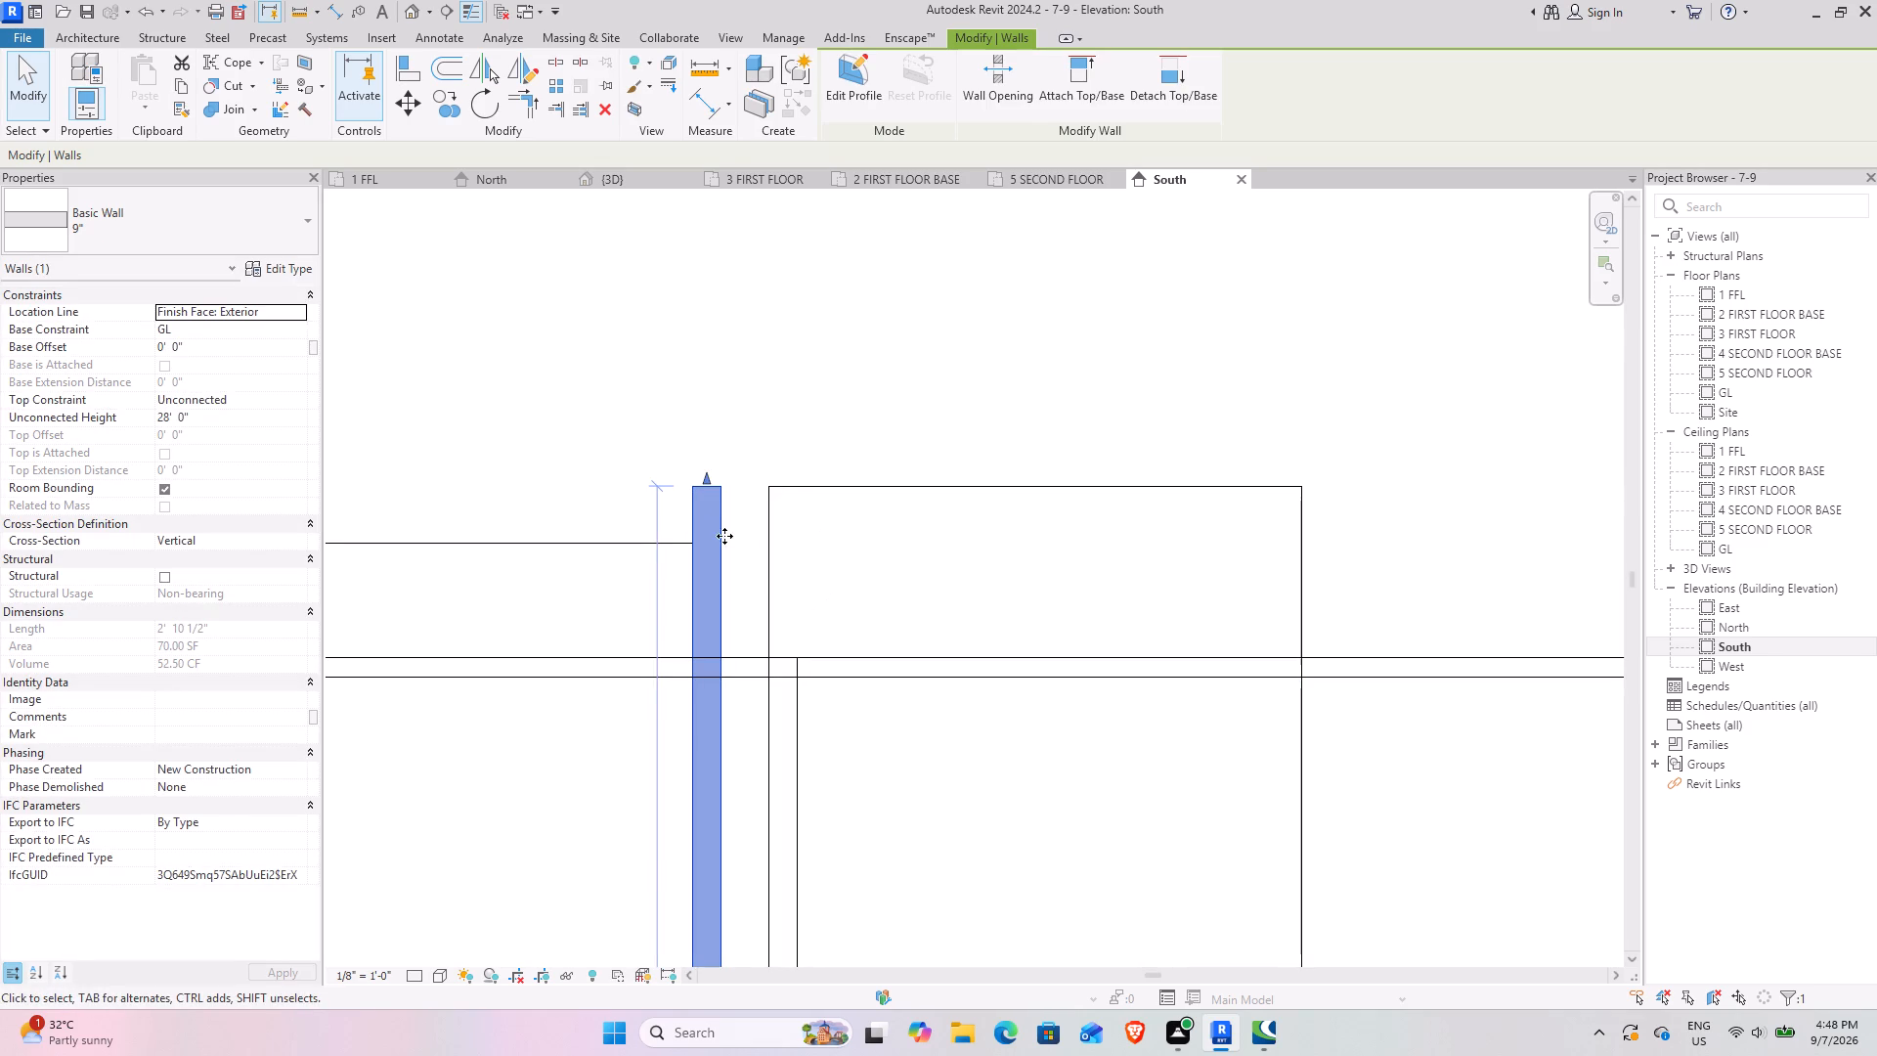
left_click(814, 374)
scroll(815, 374, "down", 6)
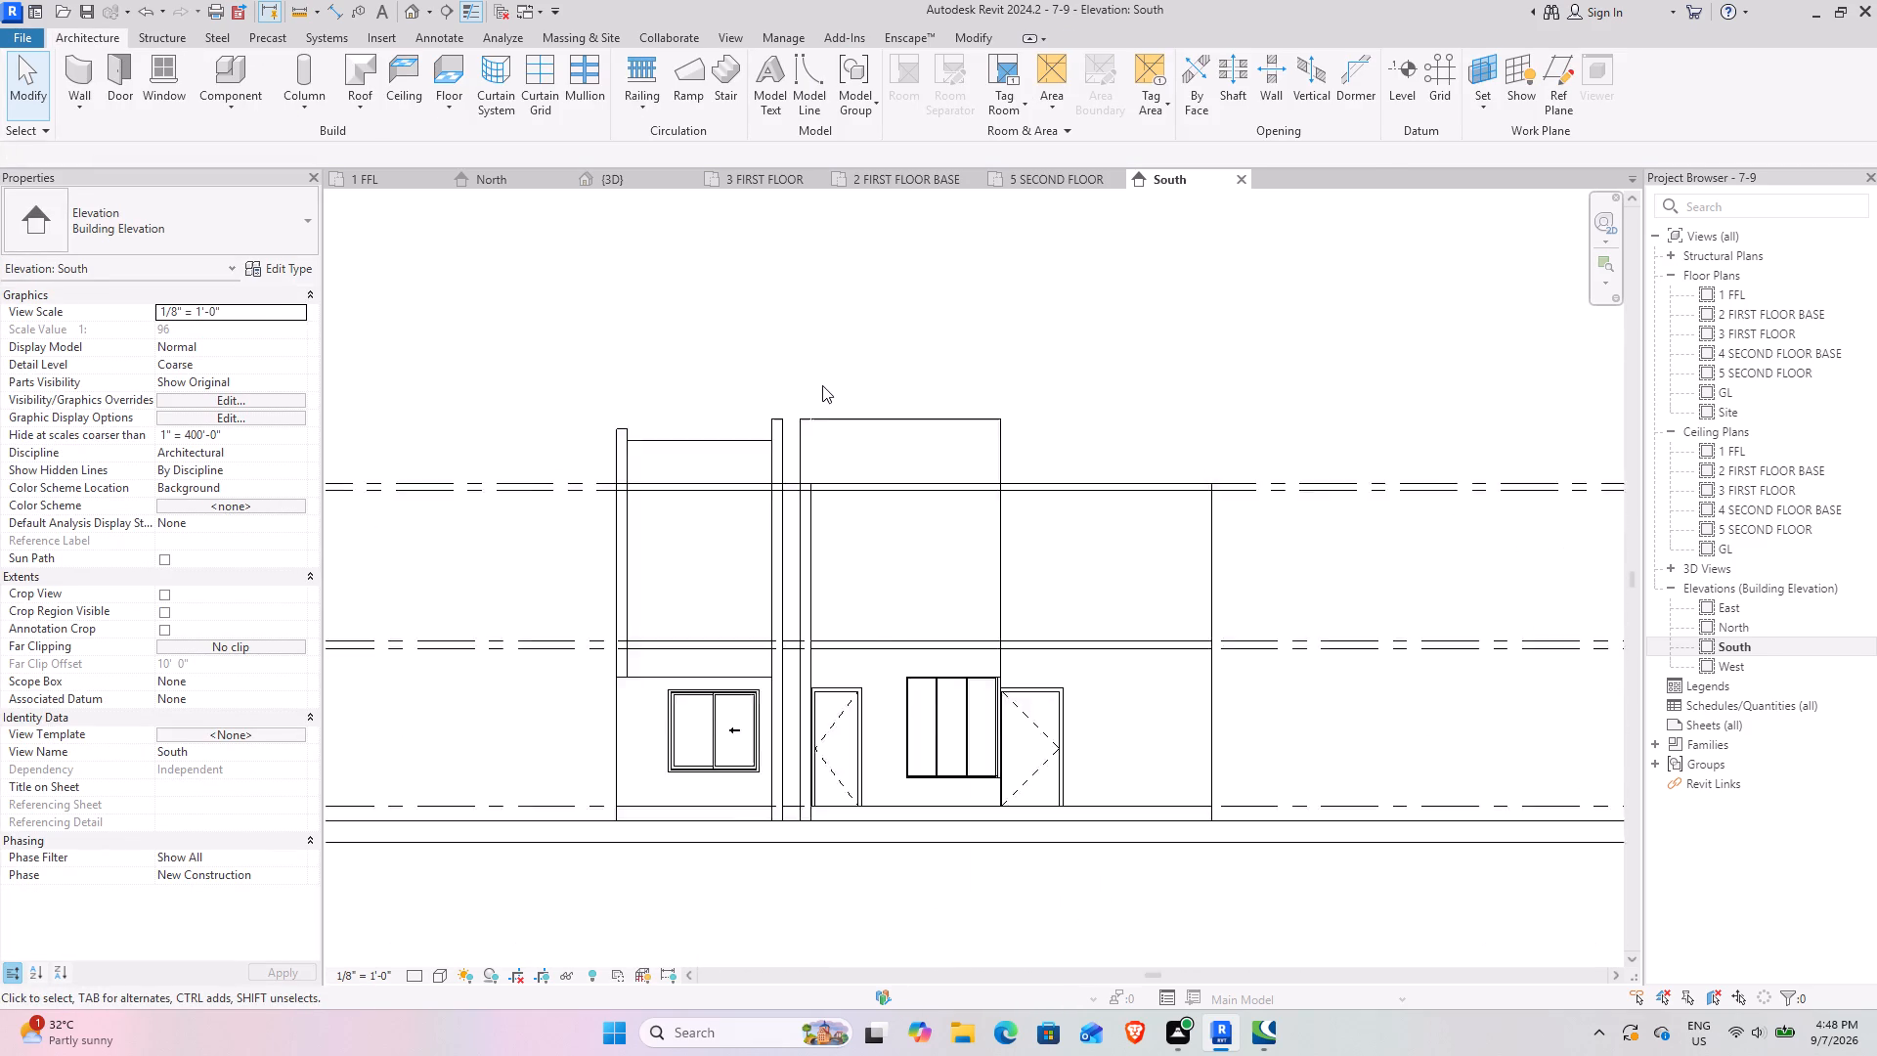
scroll(822, 385, "down", 6)
middle_click_drag(974, 438, 916, 482, "shift")
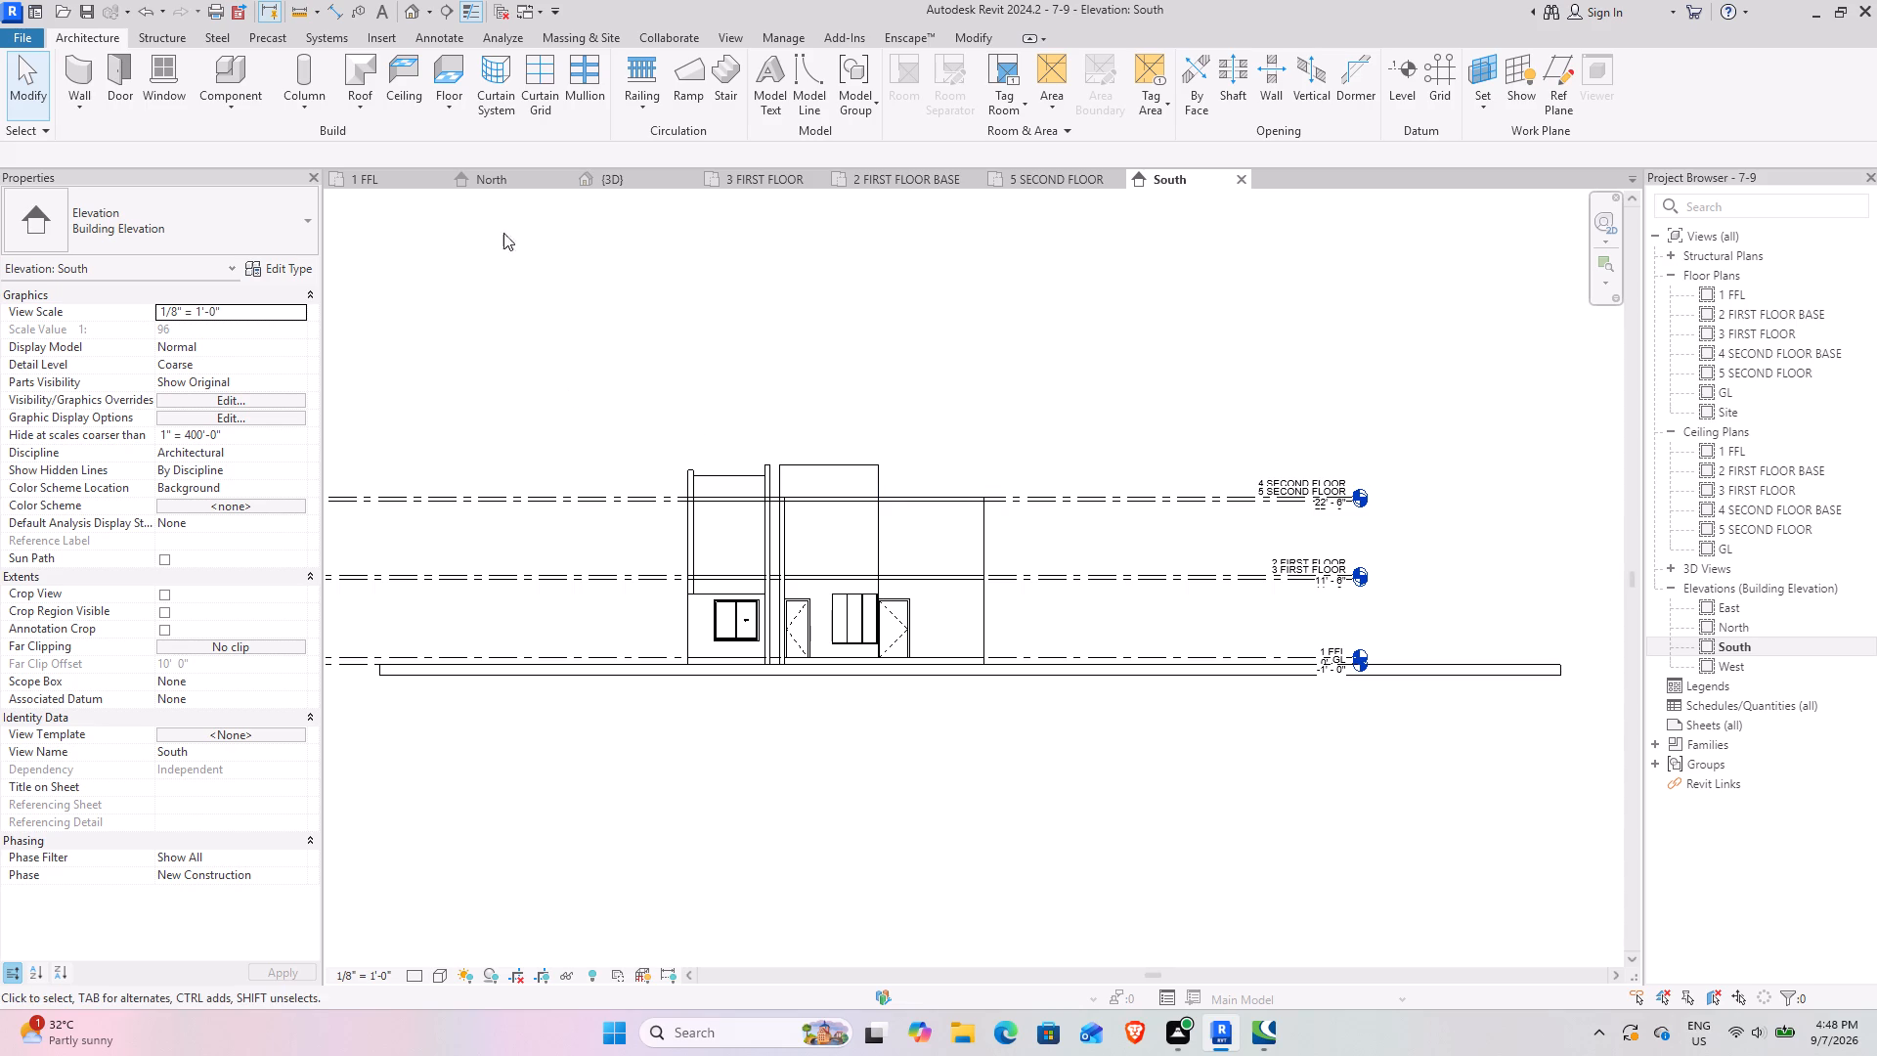
At 5 SECOND FLOOR, draw a 9" return wall about 2'-7 1/2" long from the projecting parapet's east end to the main slab edge.
left_click(637, 184)
middle_click_drag(819, 414, 902, 356, "shift")
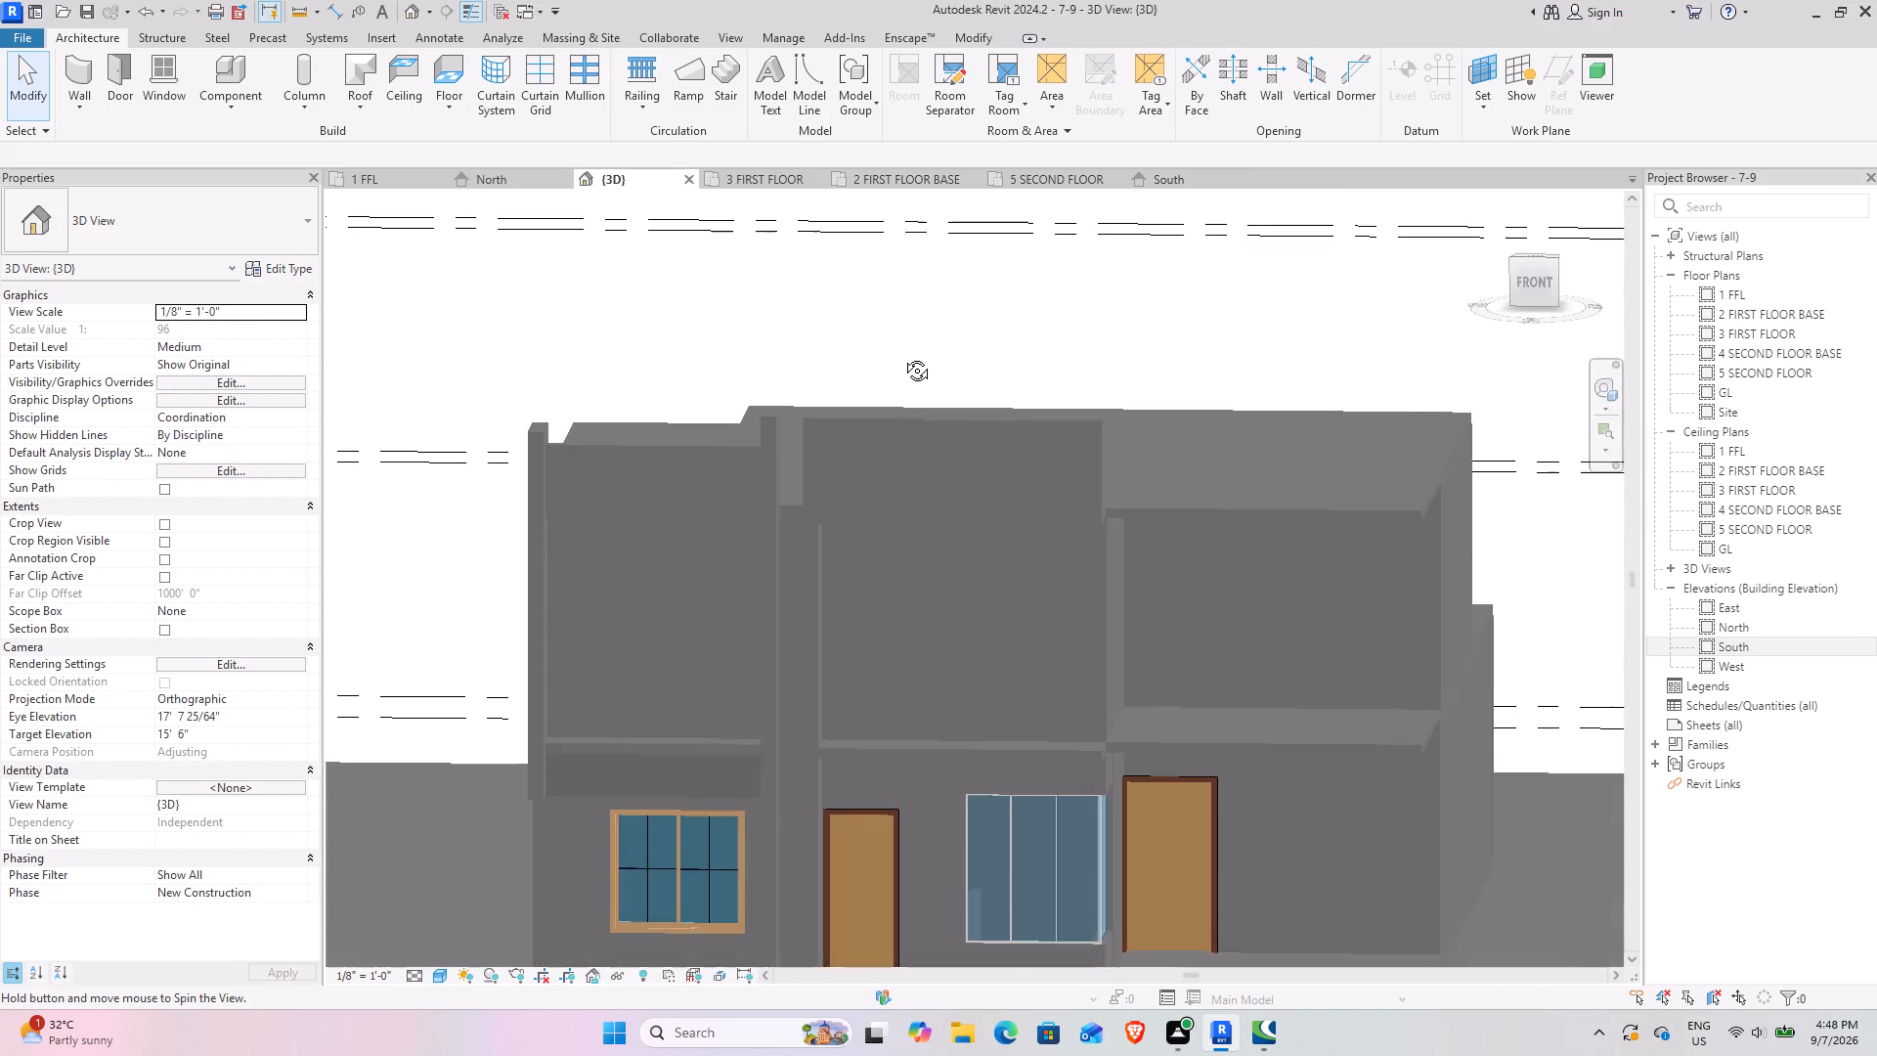
middle_click_drag(902, 356, 809, 387, "shift")
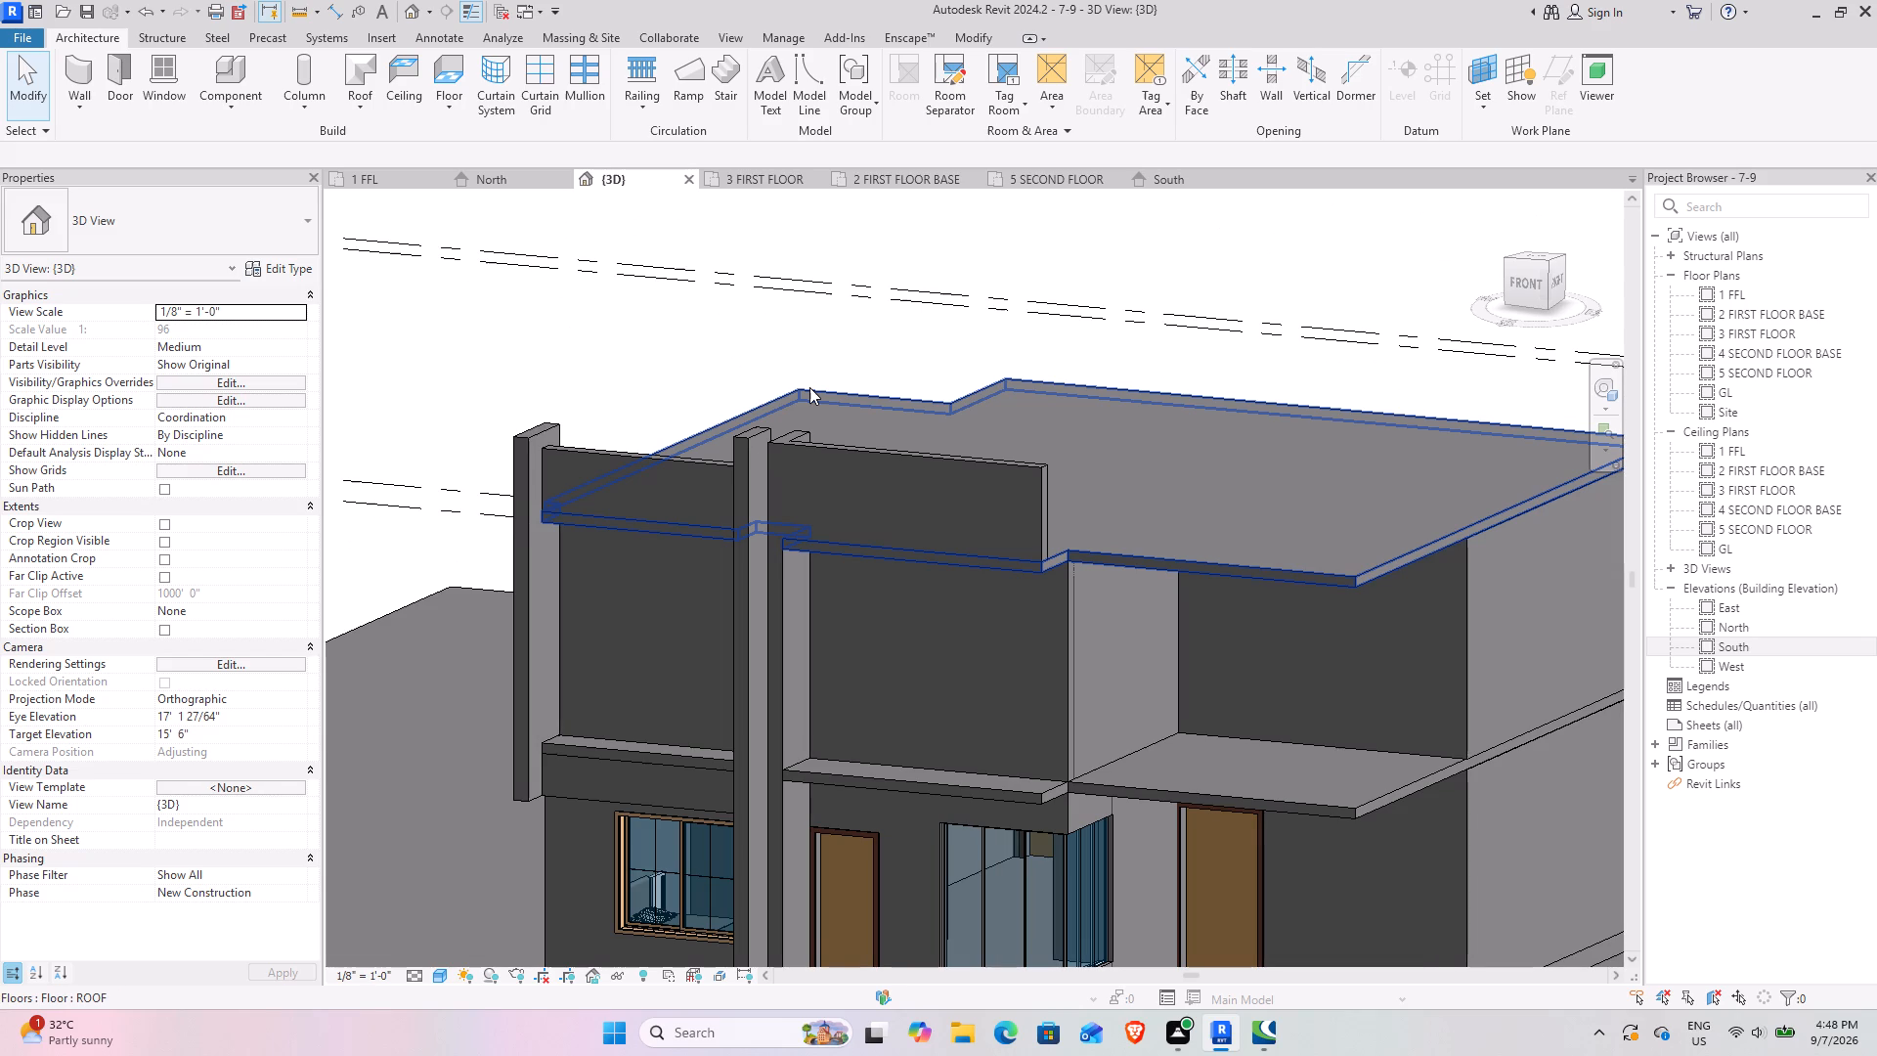
left_click(1055, 178)
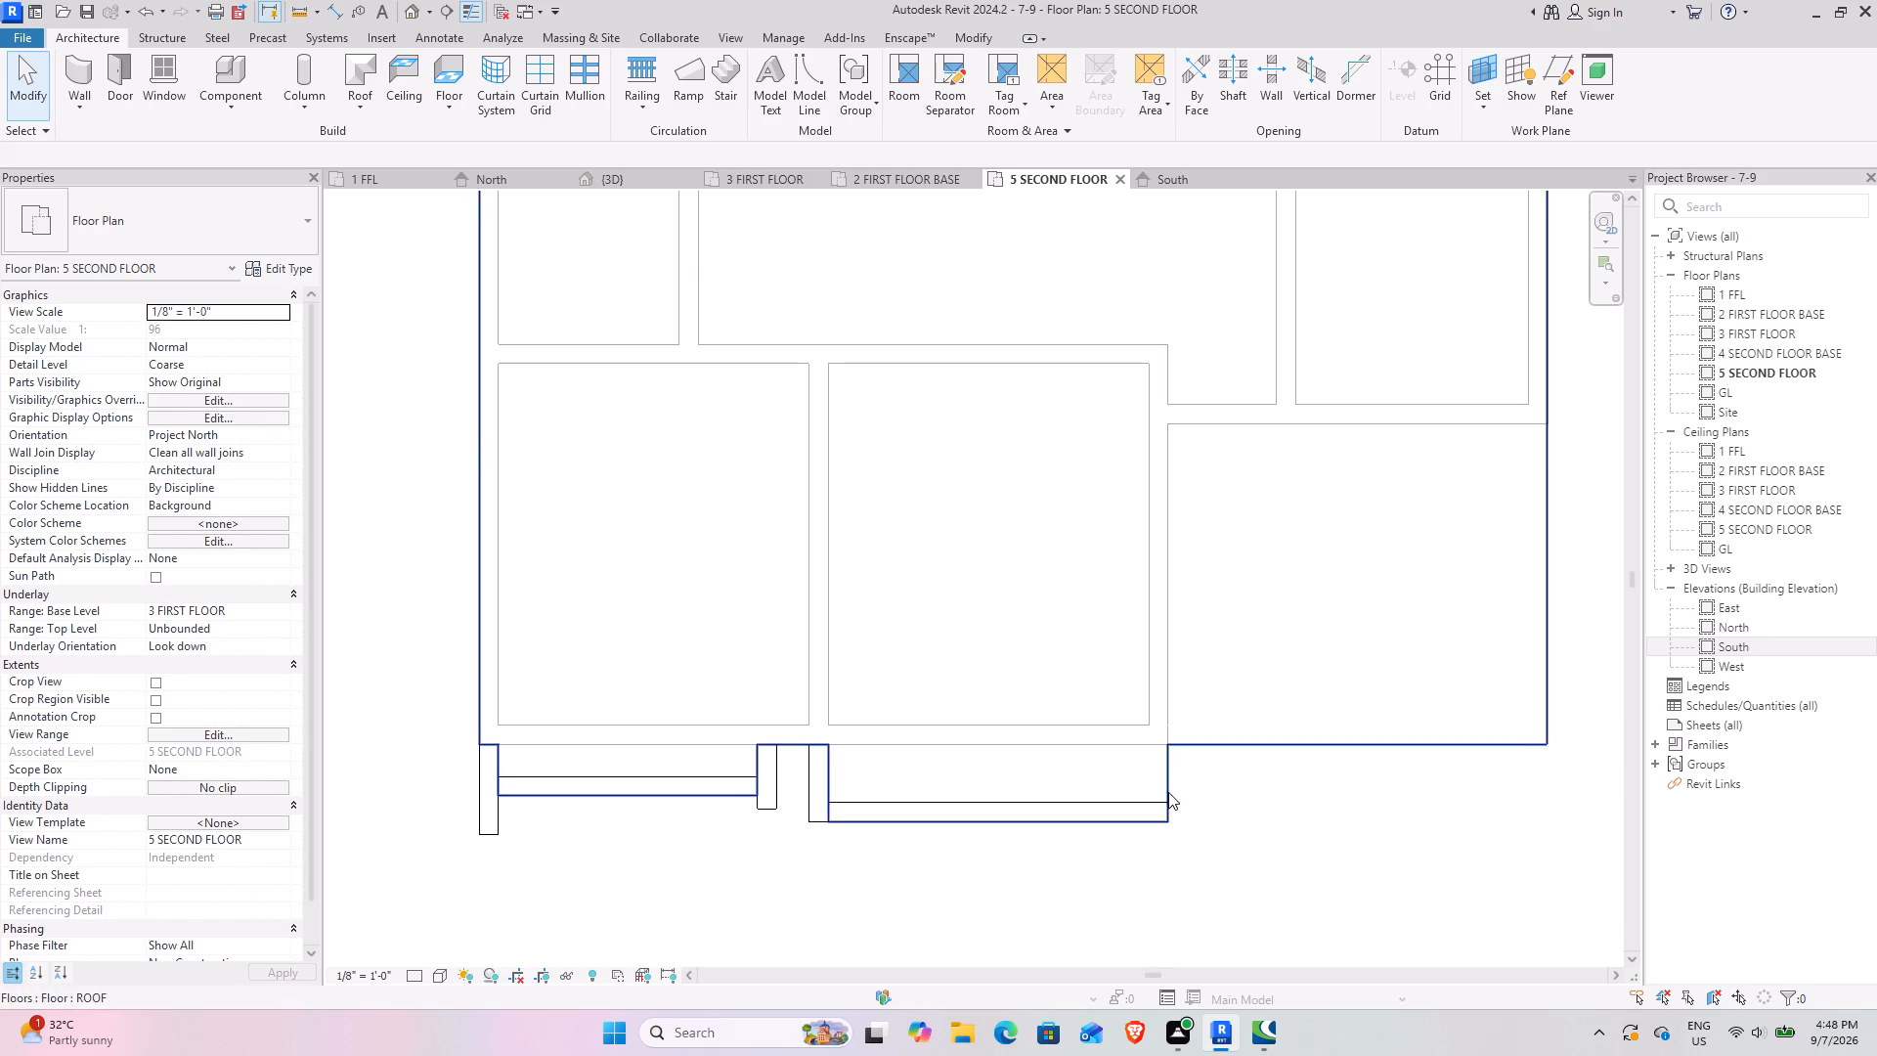
middle_click_drag(1141, 787, 930, 644)
scroll(952, 640, "up", 4)
left_click(934, 674)
left_click(793, 96)
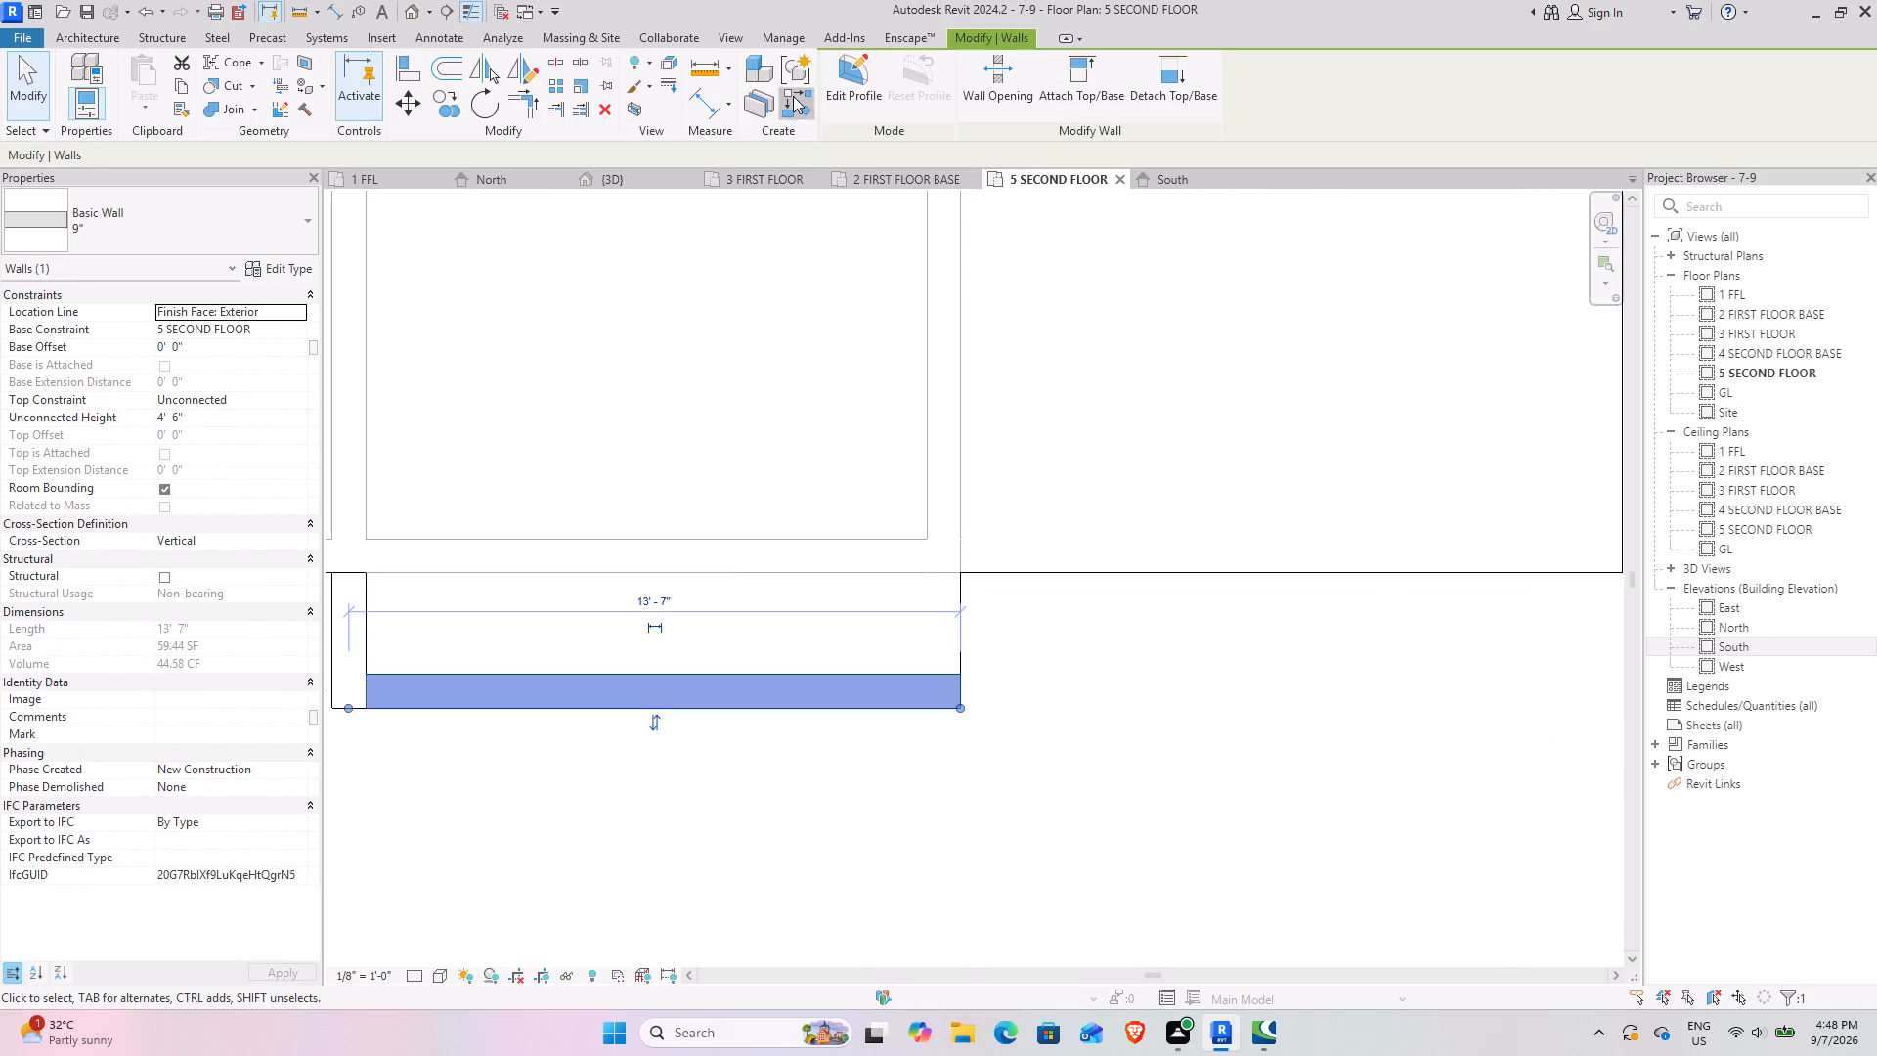
left_click(961, 677)
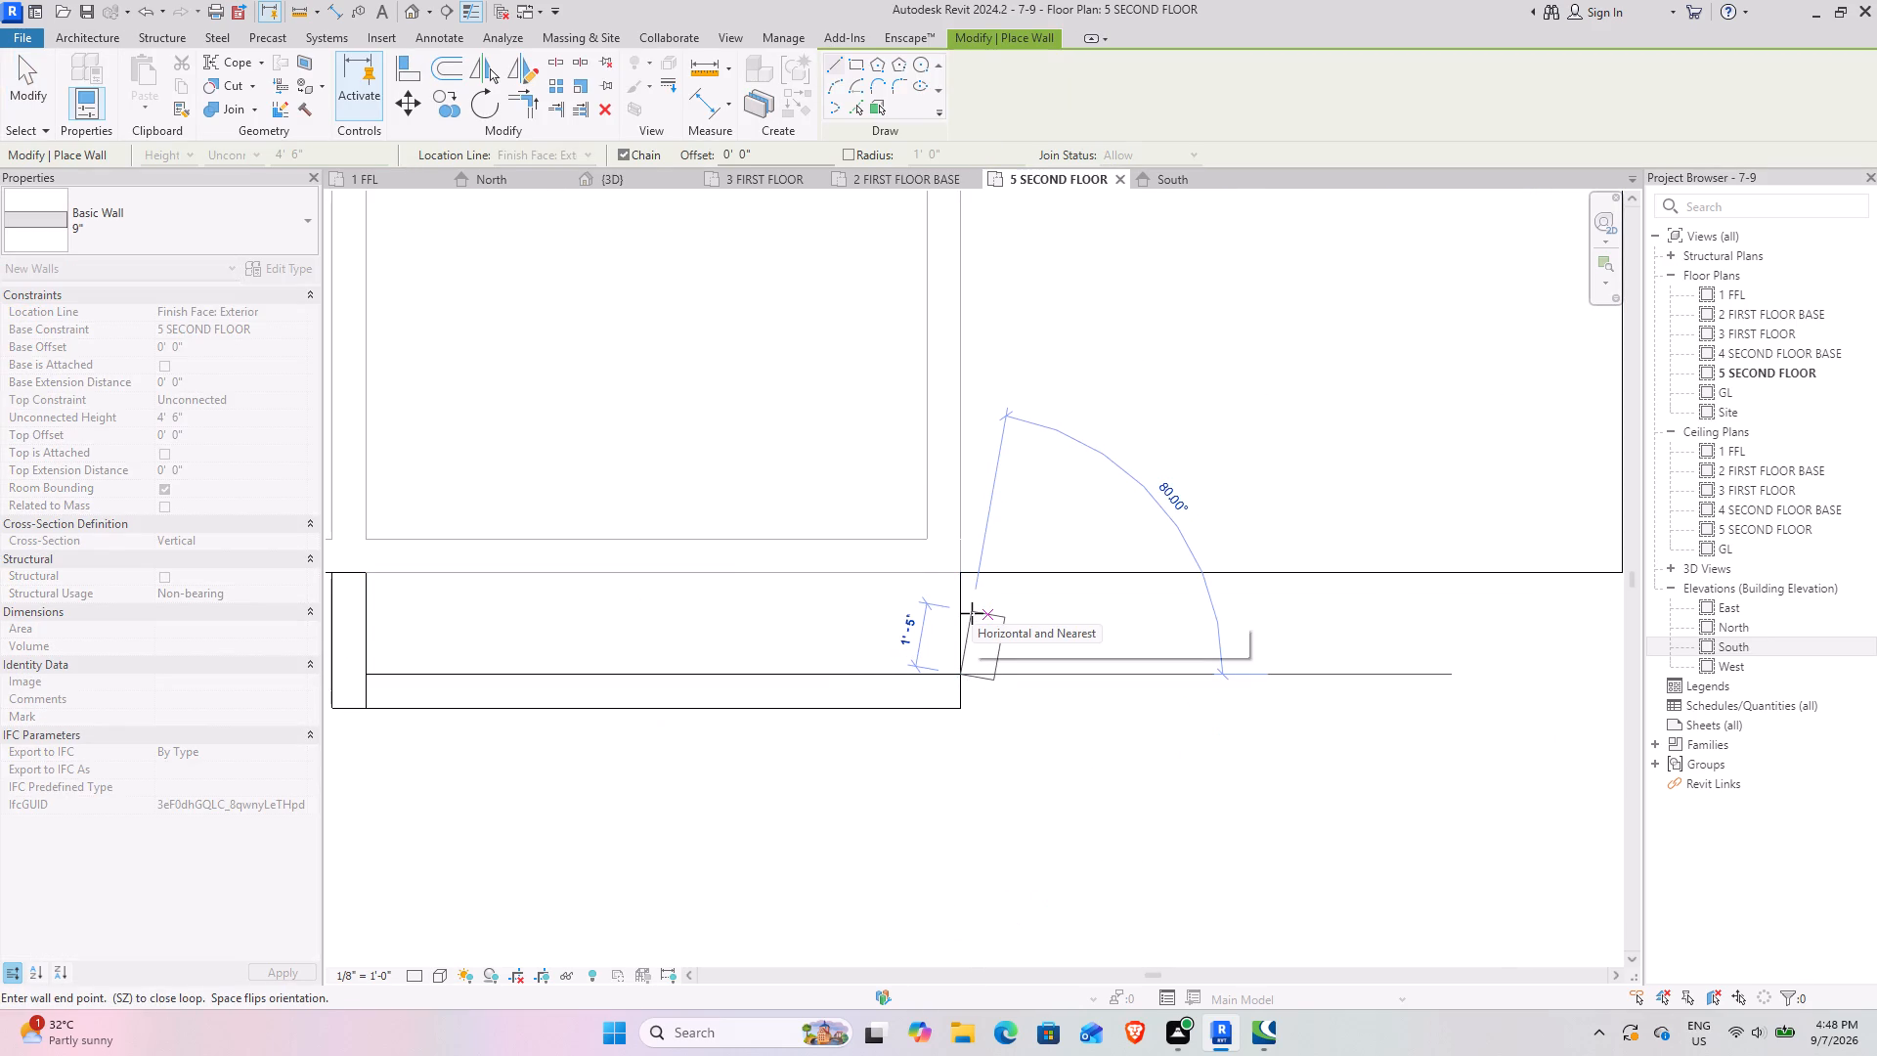
key("space")
left_click(960, 579)
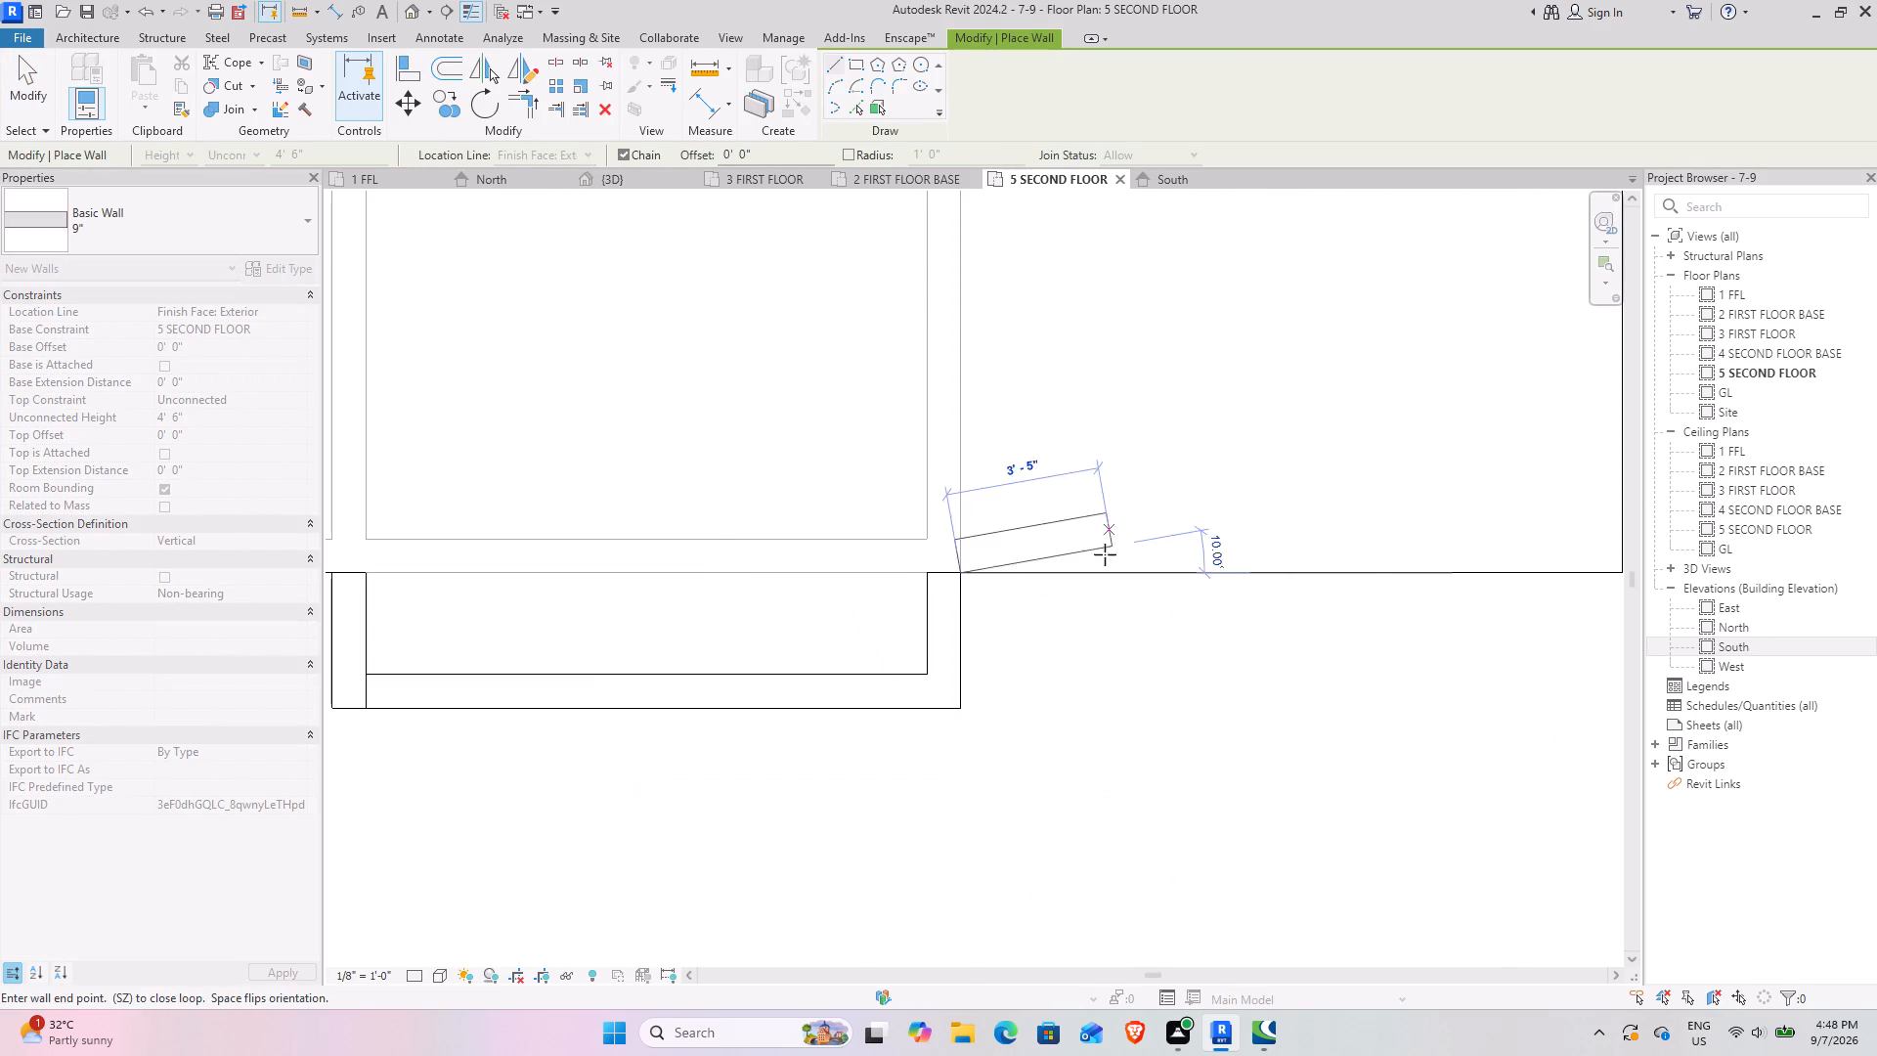
middle_click_drag(1080, 555, 1047, 555)
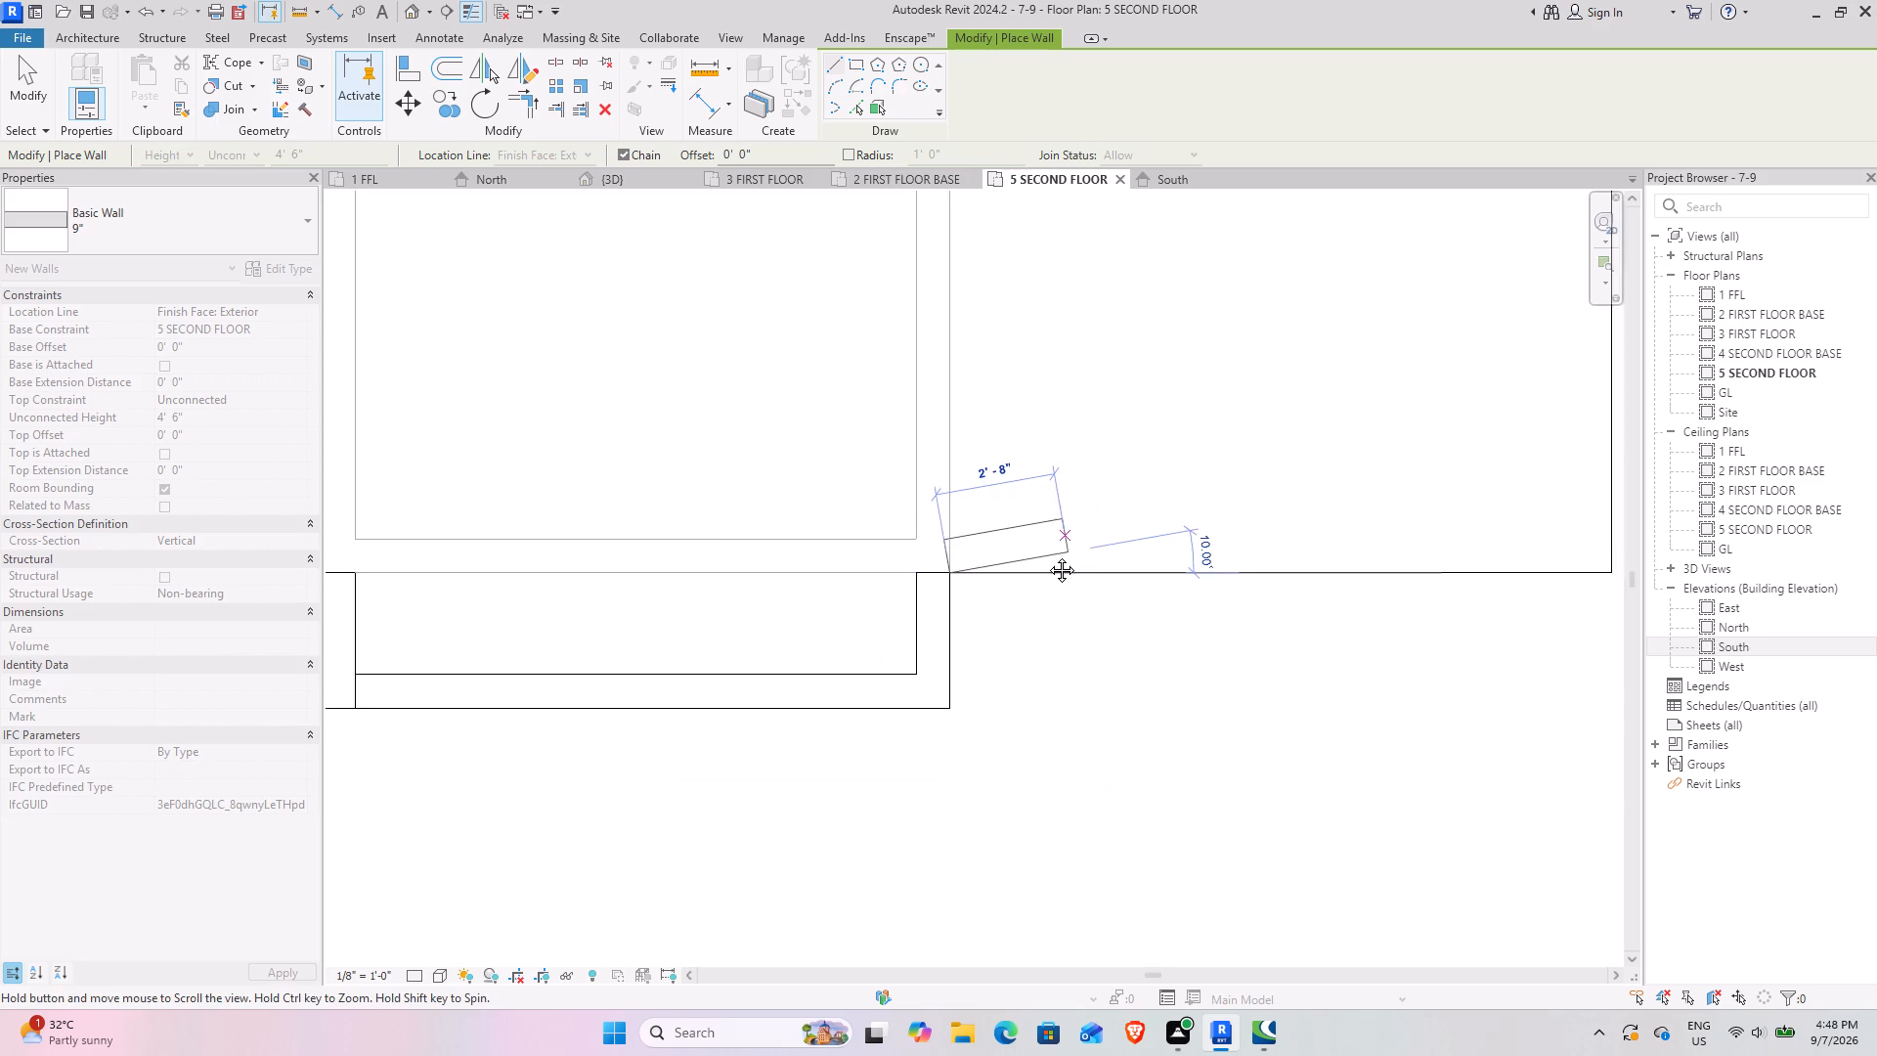
middle_click_drag(1047, 555, 908, 581)
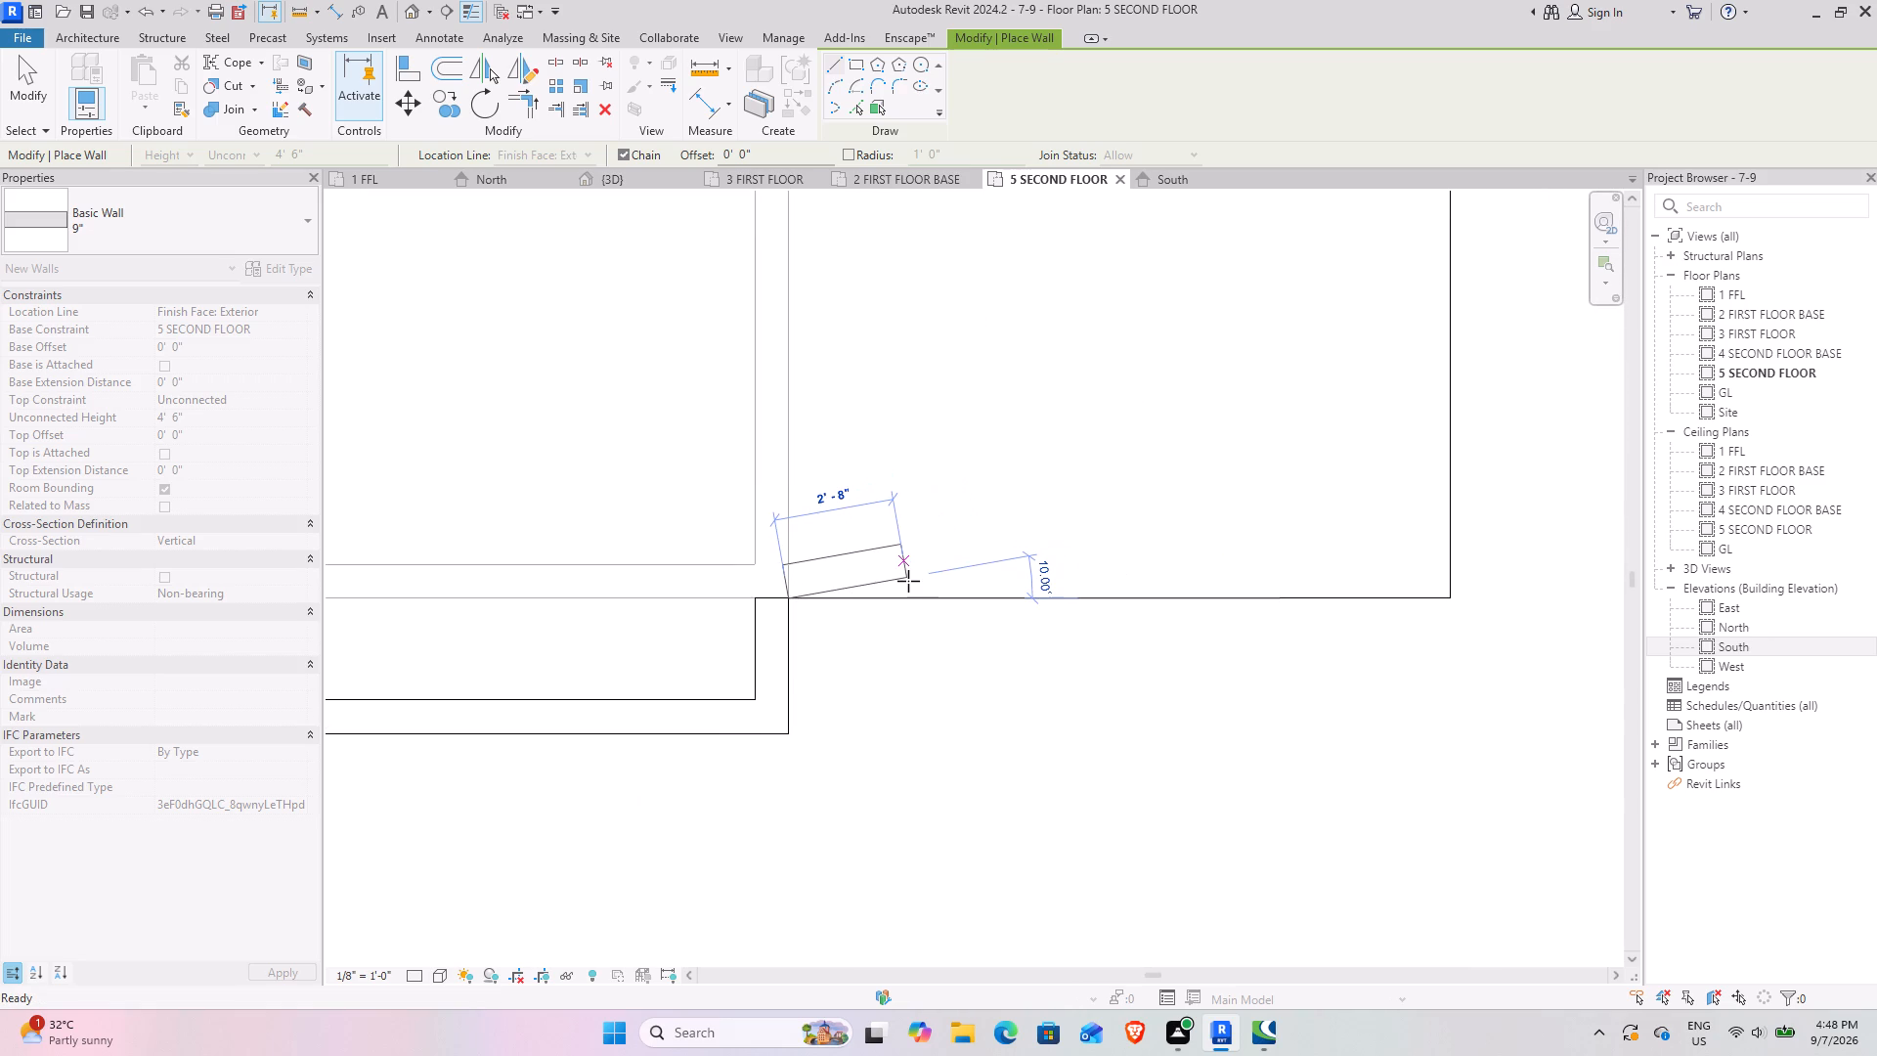
key("Escape")
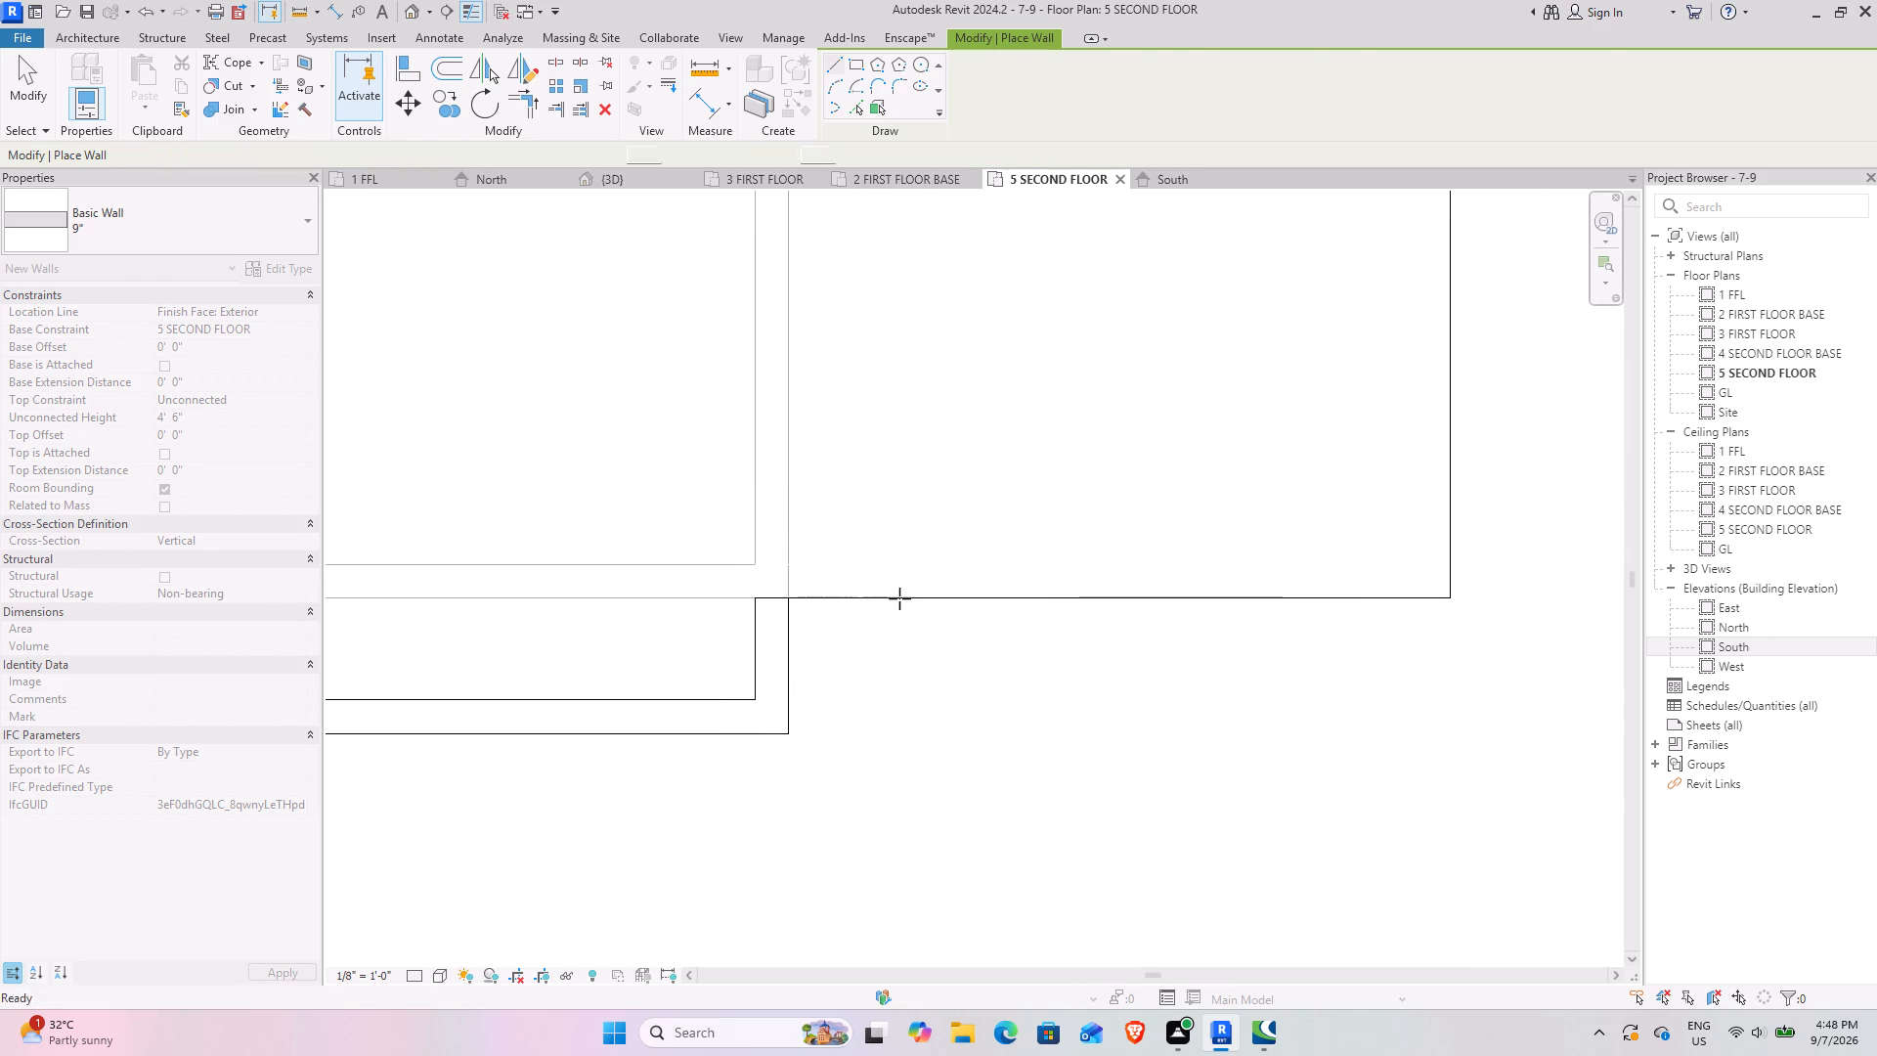
key("Escape")
Set the unconnected height of the short return wall to 3'.
left_click(793, 637)
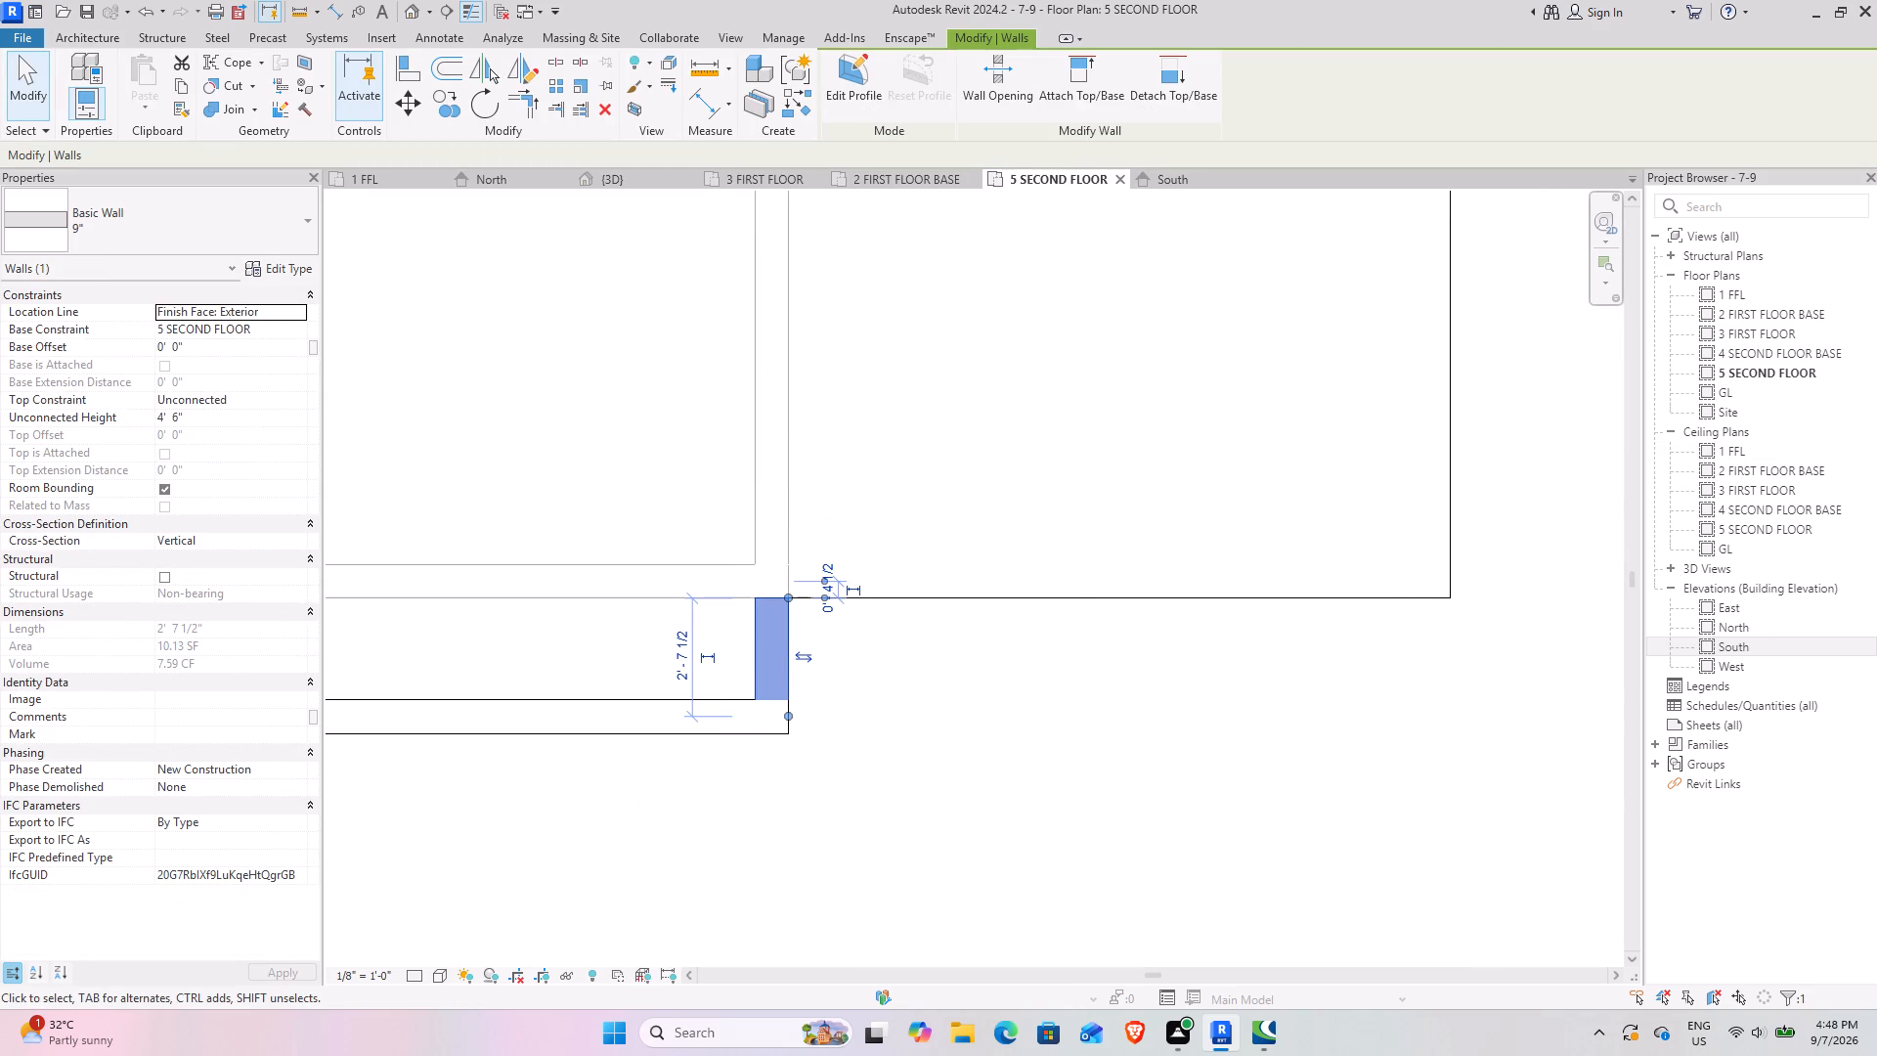
left_click(226, 426)
type("3'")
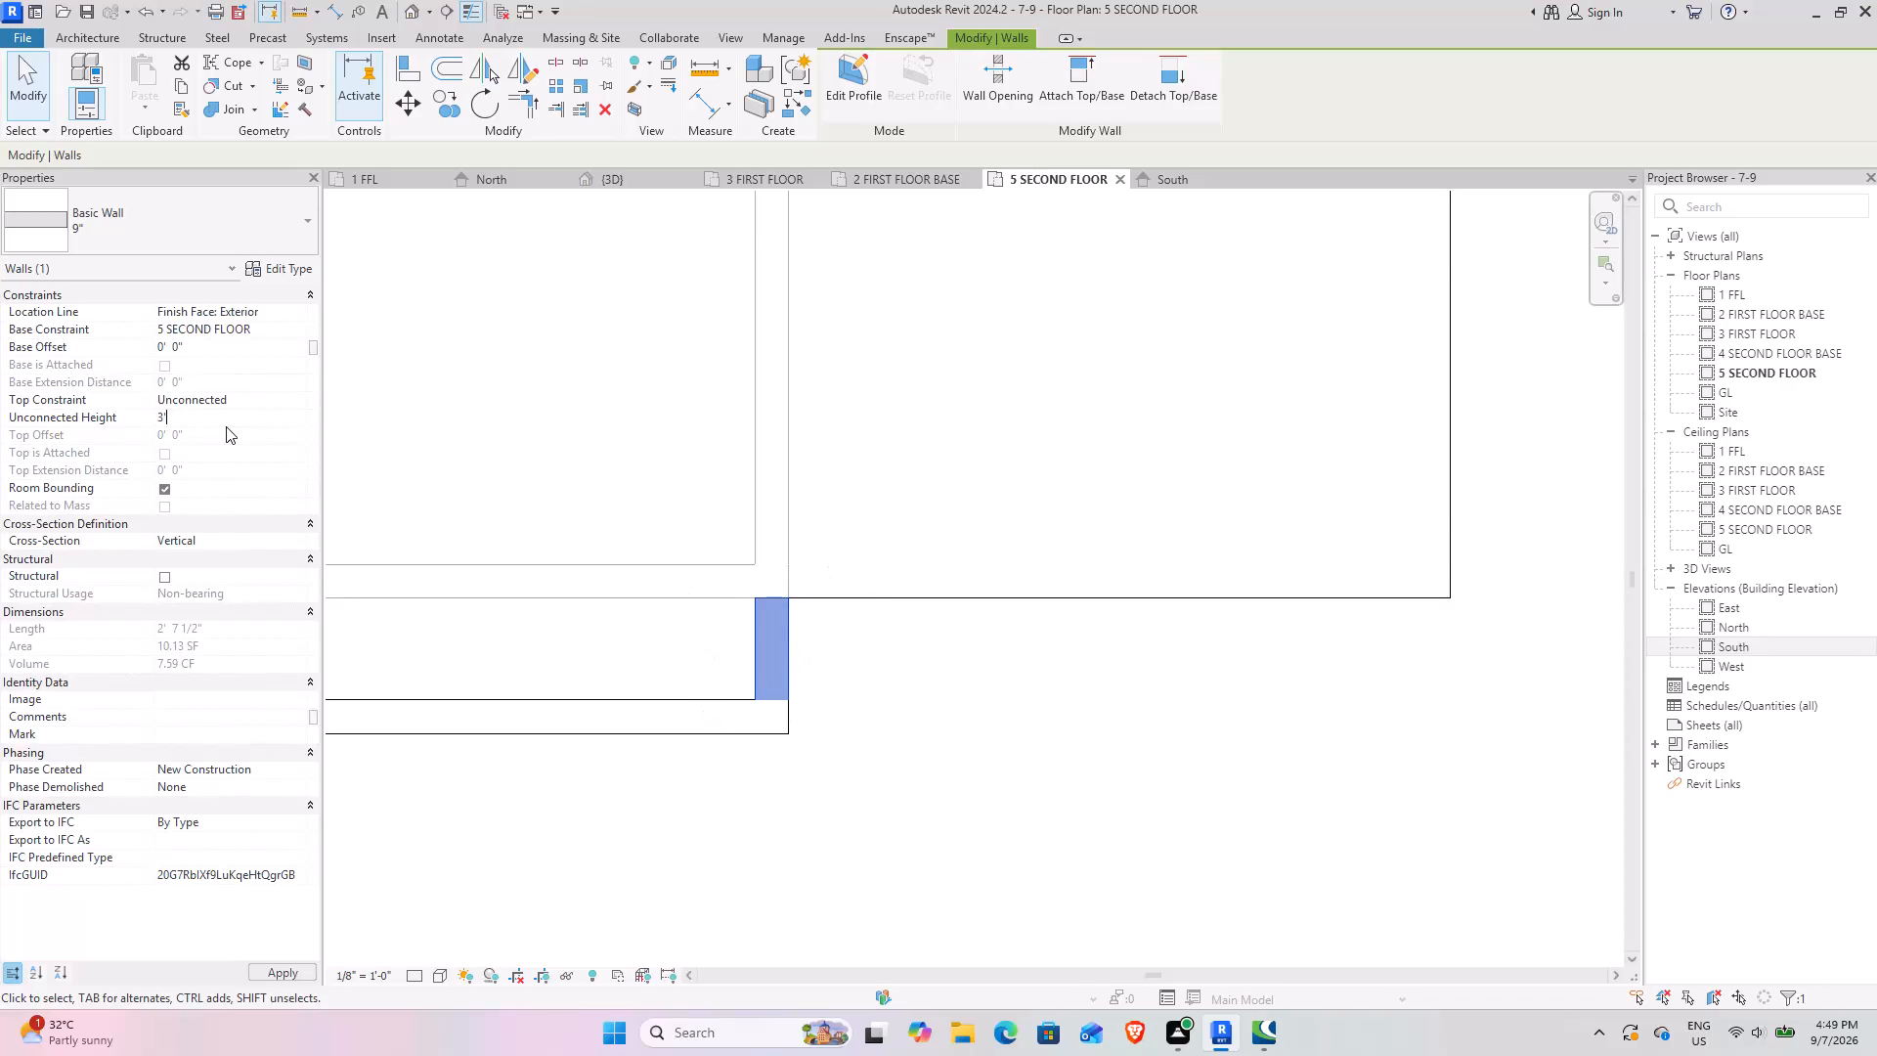
key("Return")
Draw 3' high 9" parapet walls from the return wall along the roof's south edge, about 15'-5 1/2", and northward along its east edge.
left_click(805, 95)
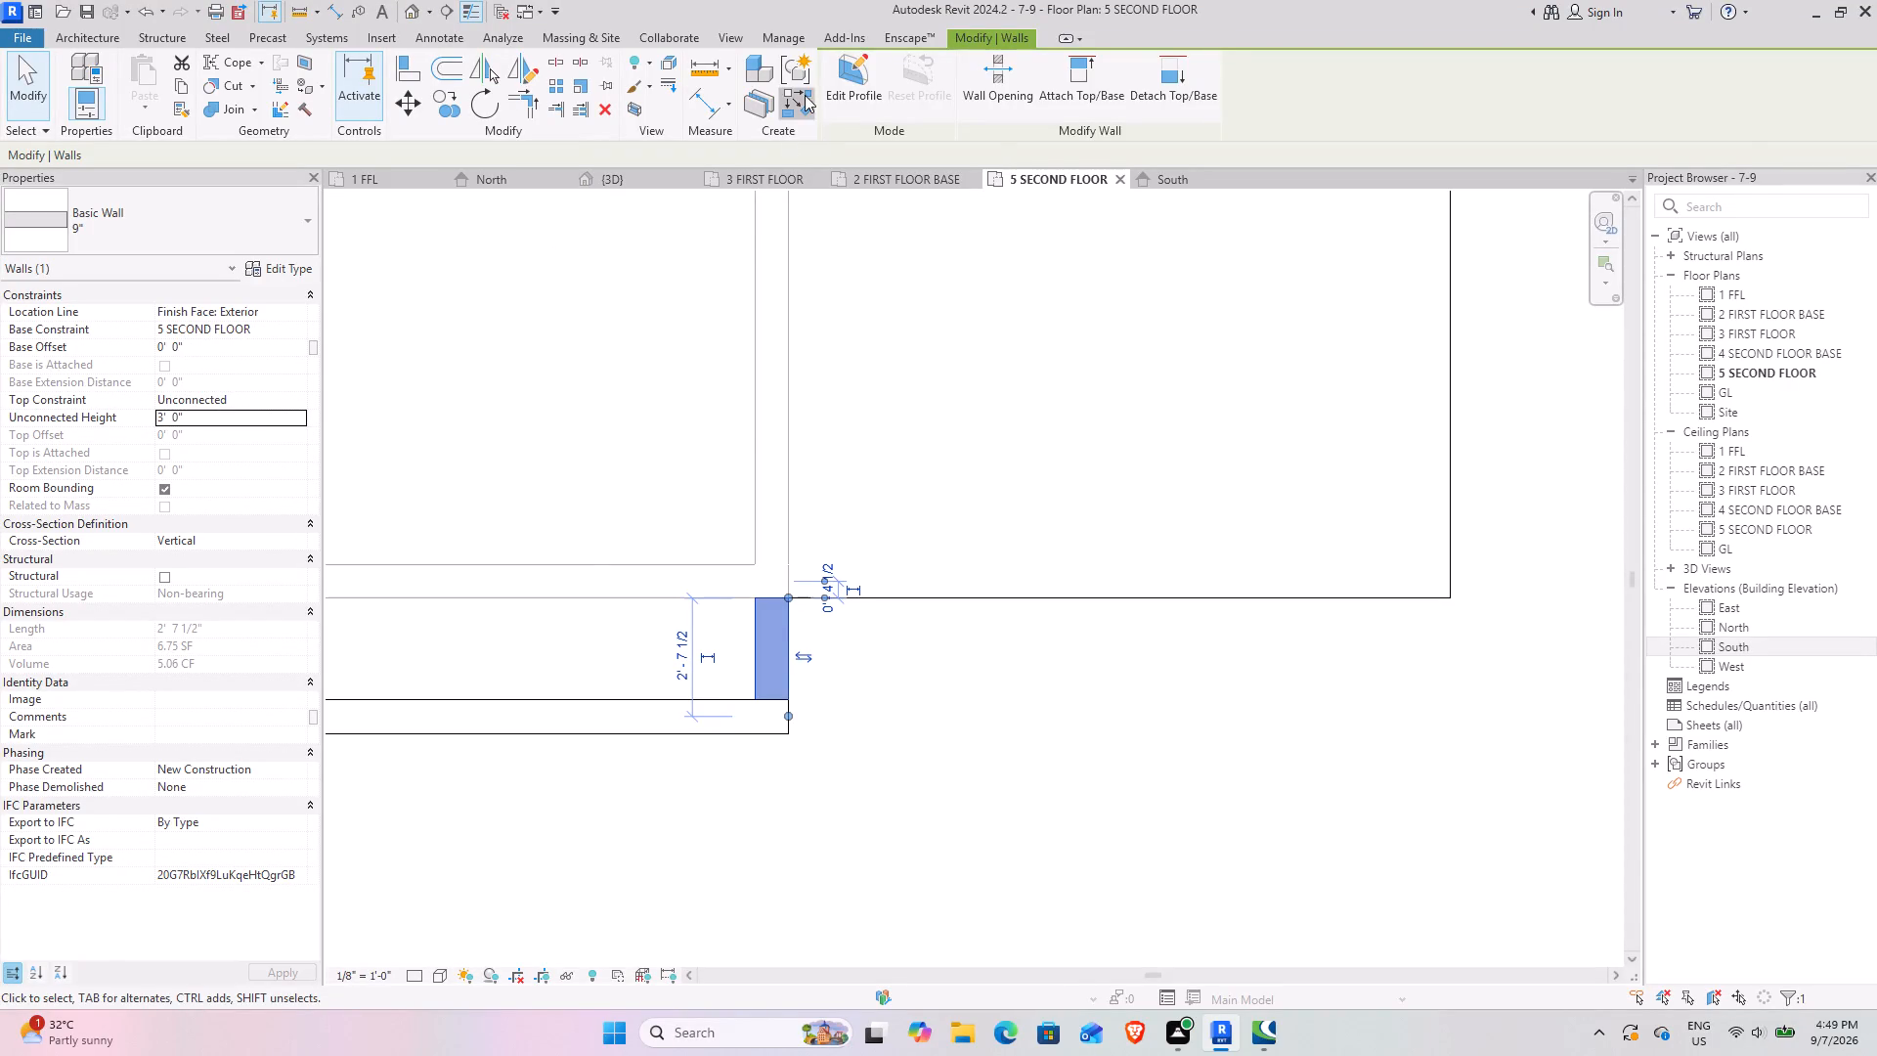
left_click(755, 602)
key("space")
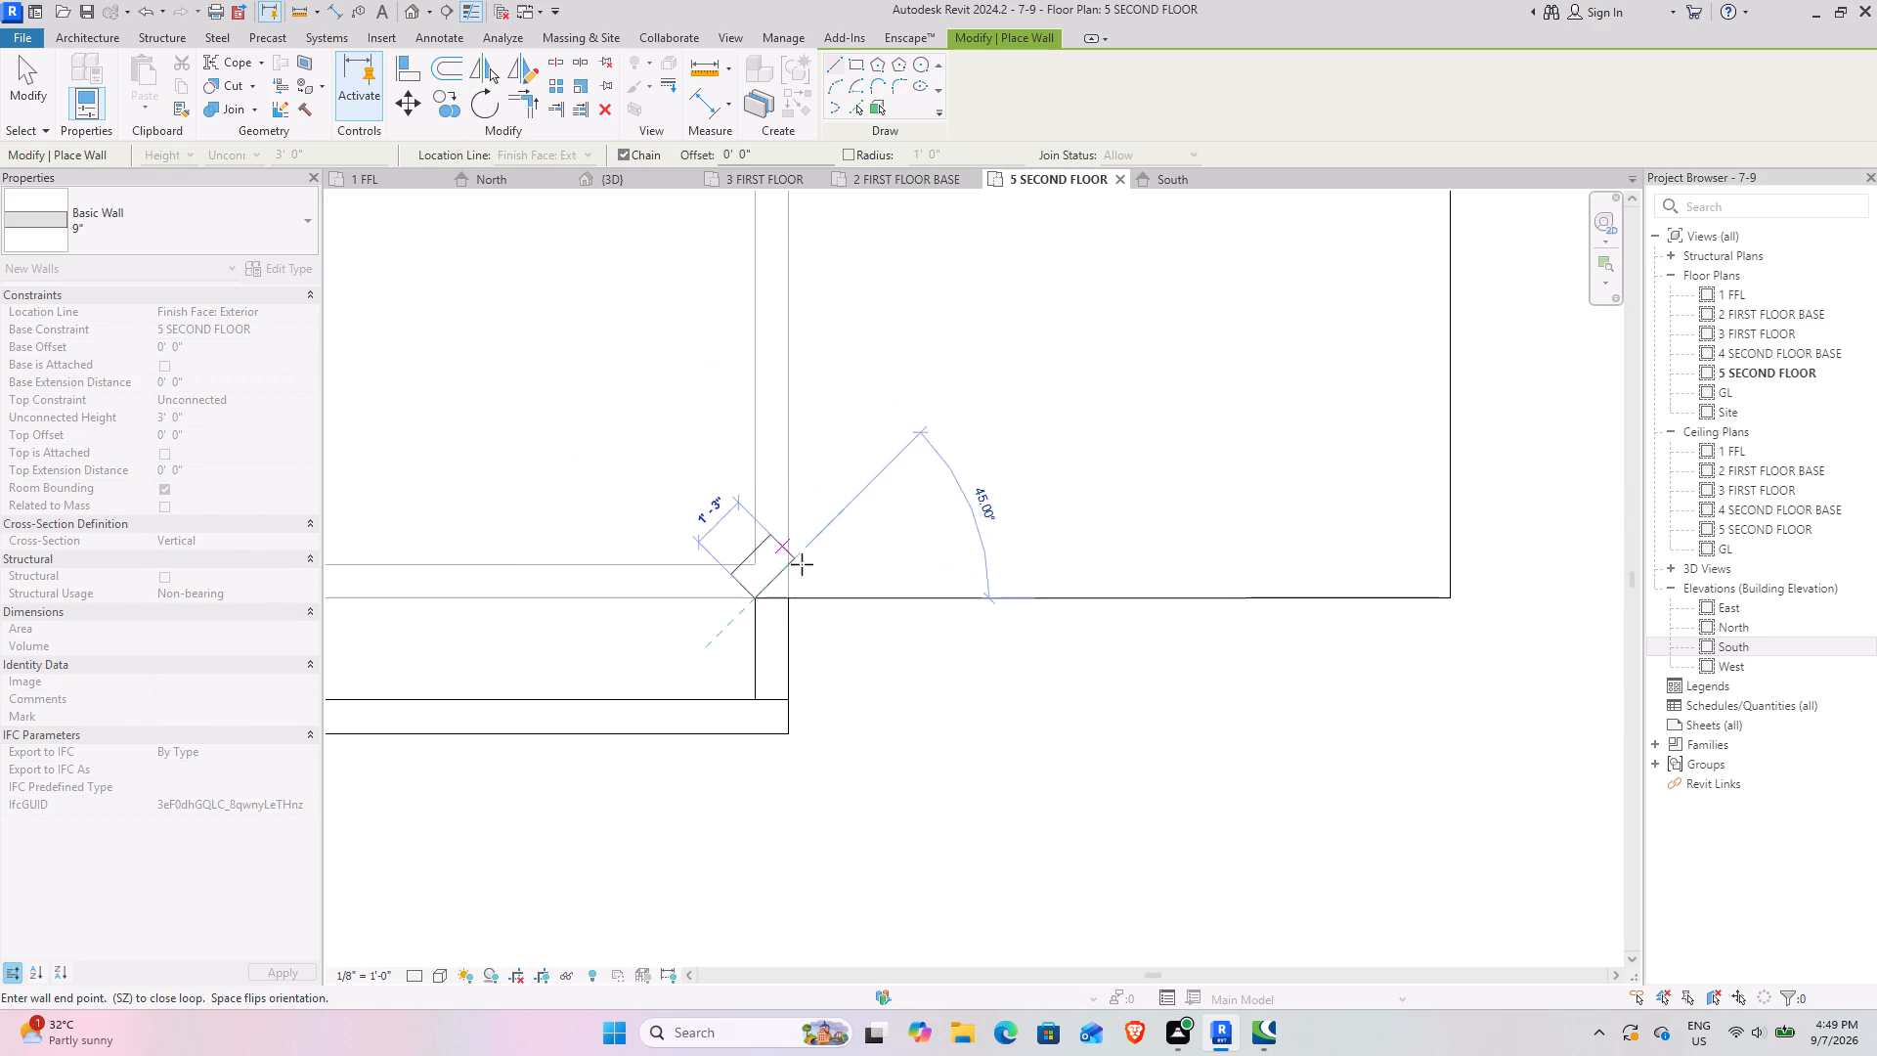
left_click(1456, 607)
middle_click_drag(1421, 384, 1321, 991)
middle_click_drag(1352, 354, 1352, 412)
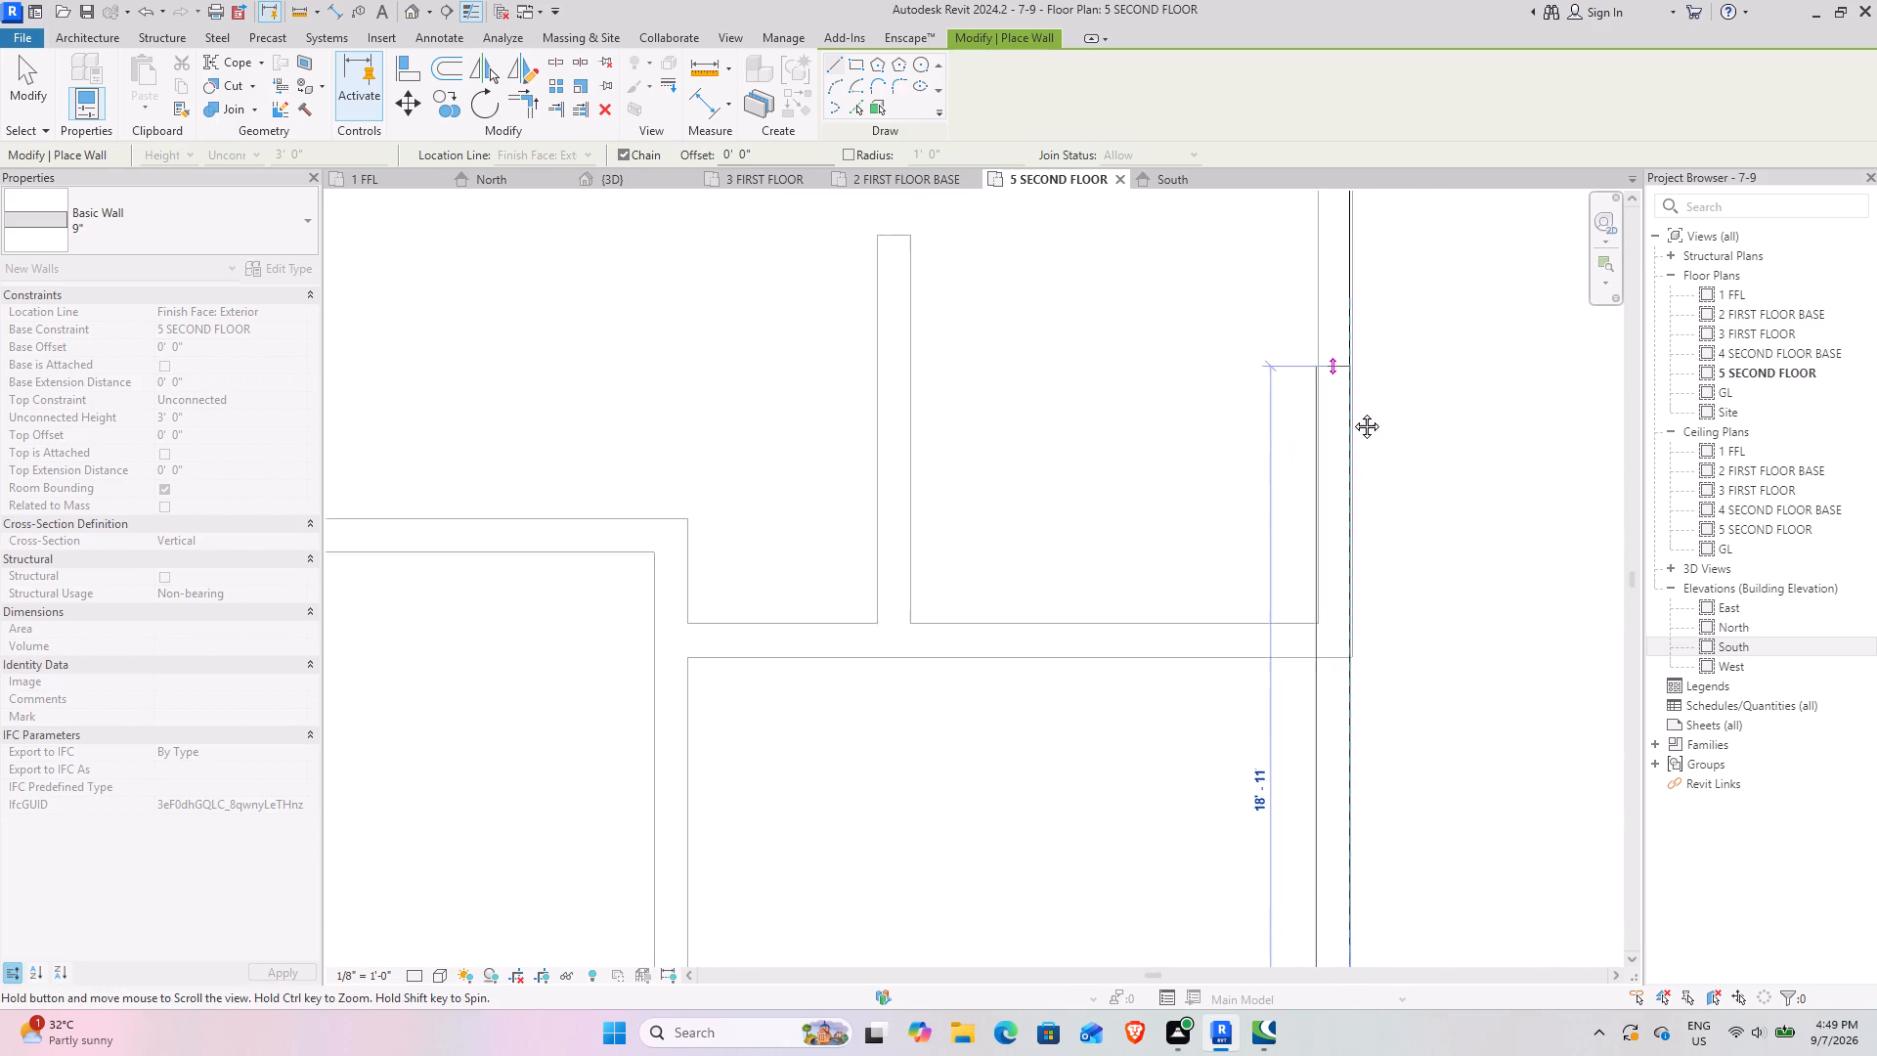
middle_click_drag(1352, 412, 1307, 942)
left_click(1307, 439)
key("Escape")
key("Escape")
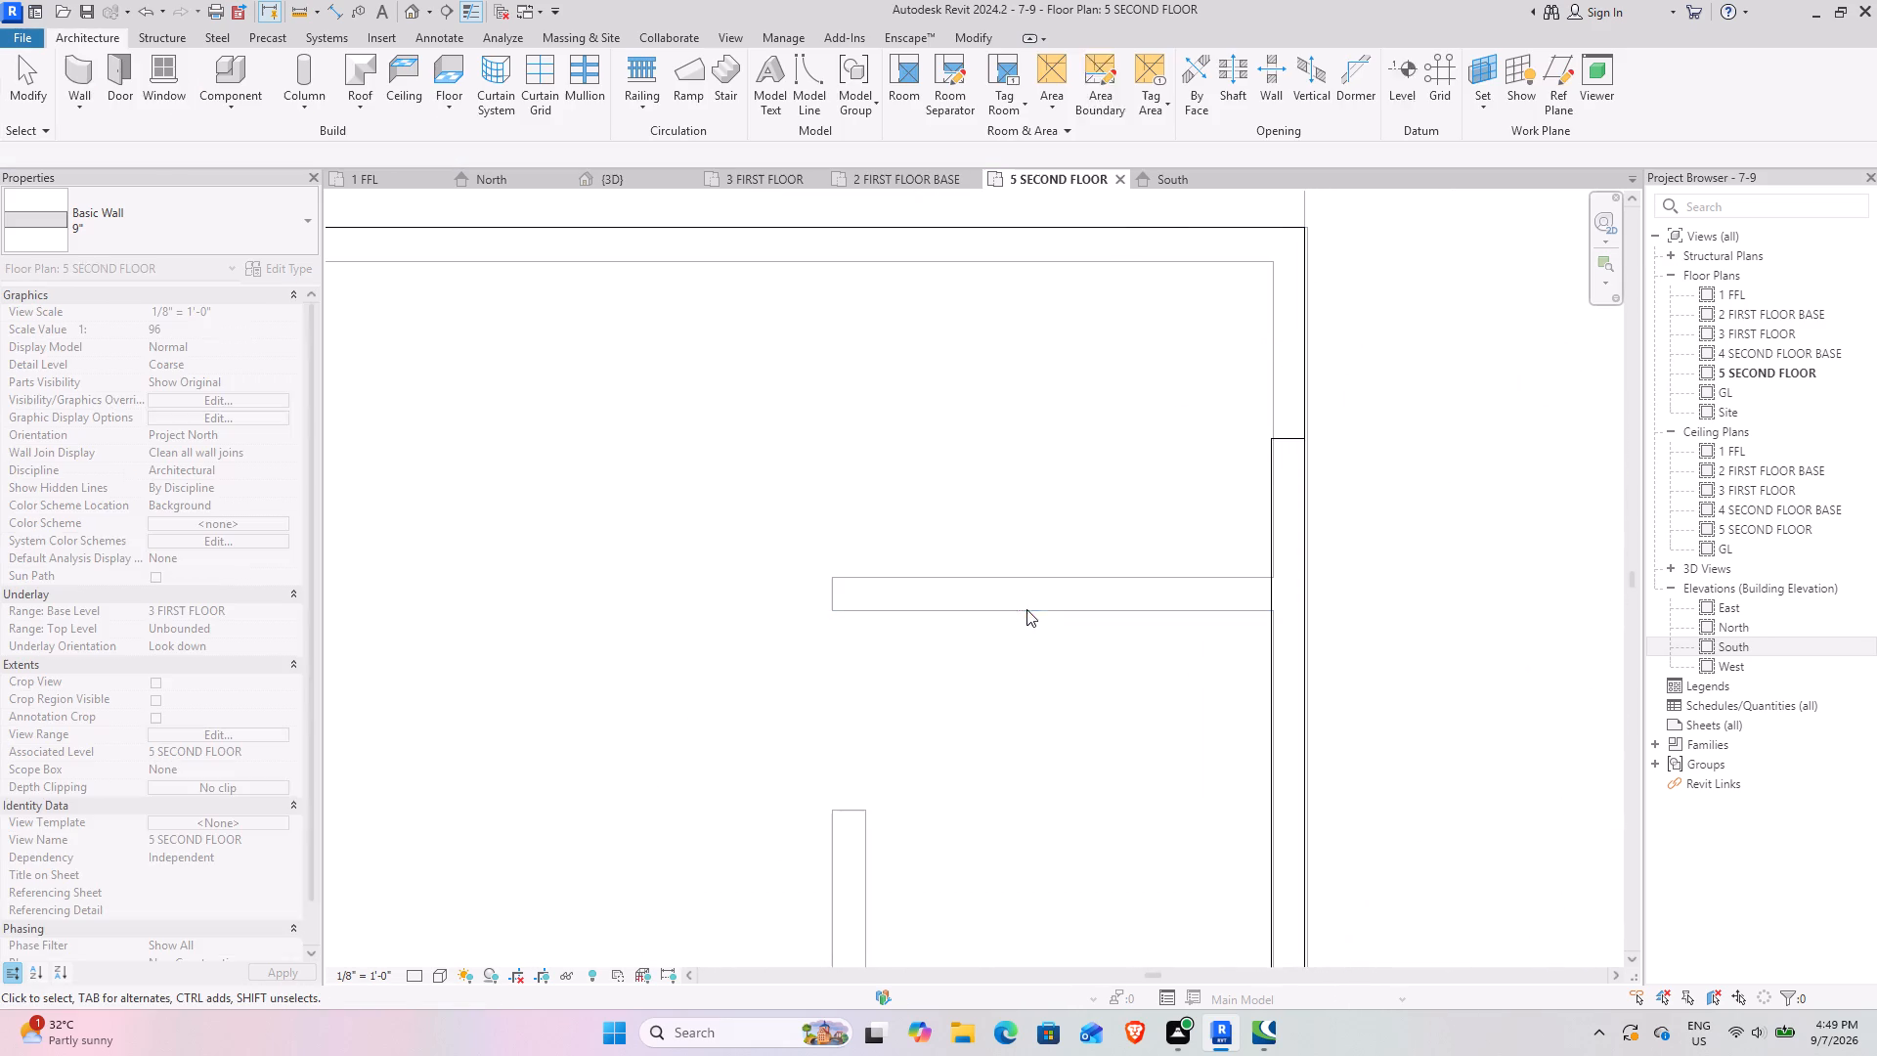
In the 3D view, raise the short return wall beside the projecting parapet to an unconnected height of 4' 6".
left_click(610, 168)
left_click(618, 184)
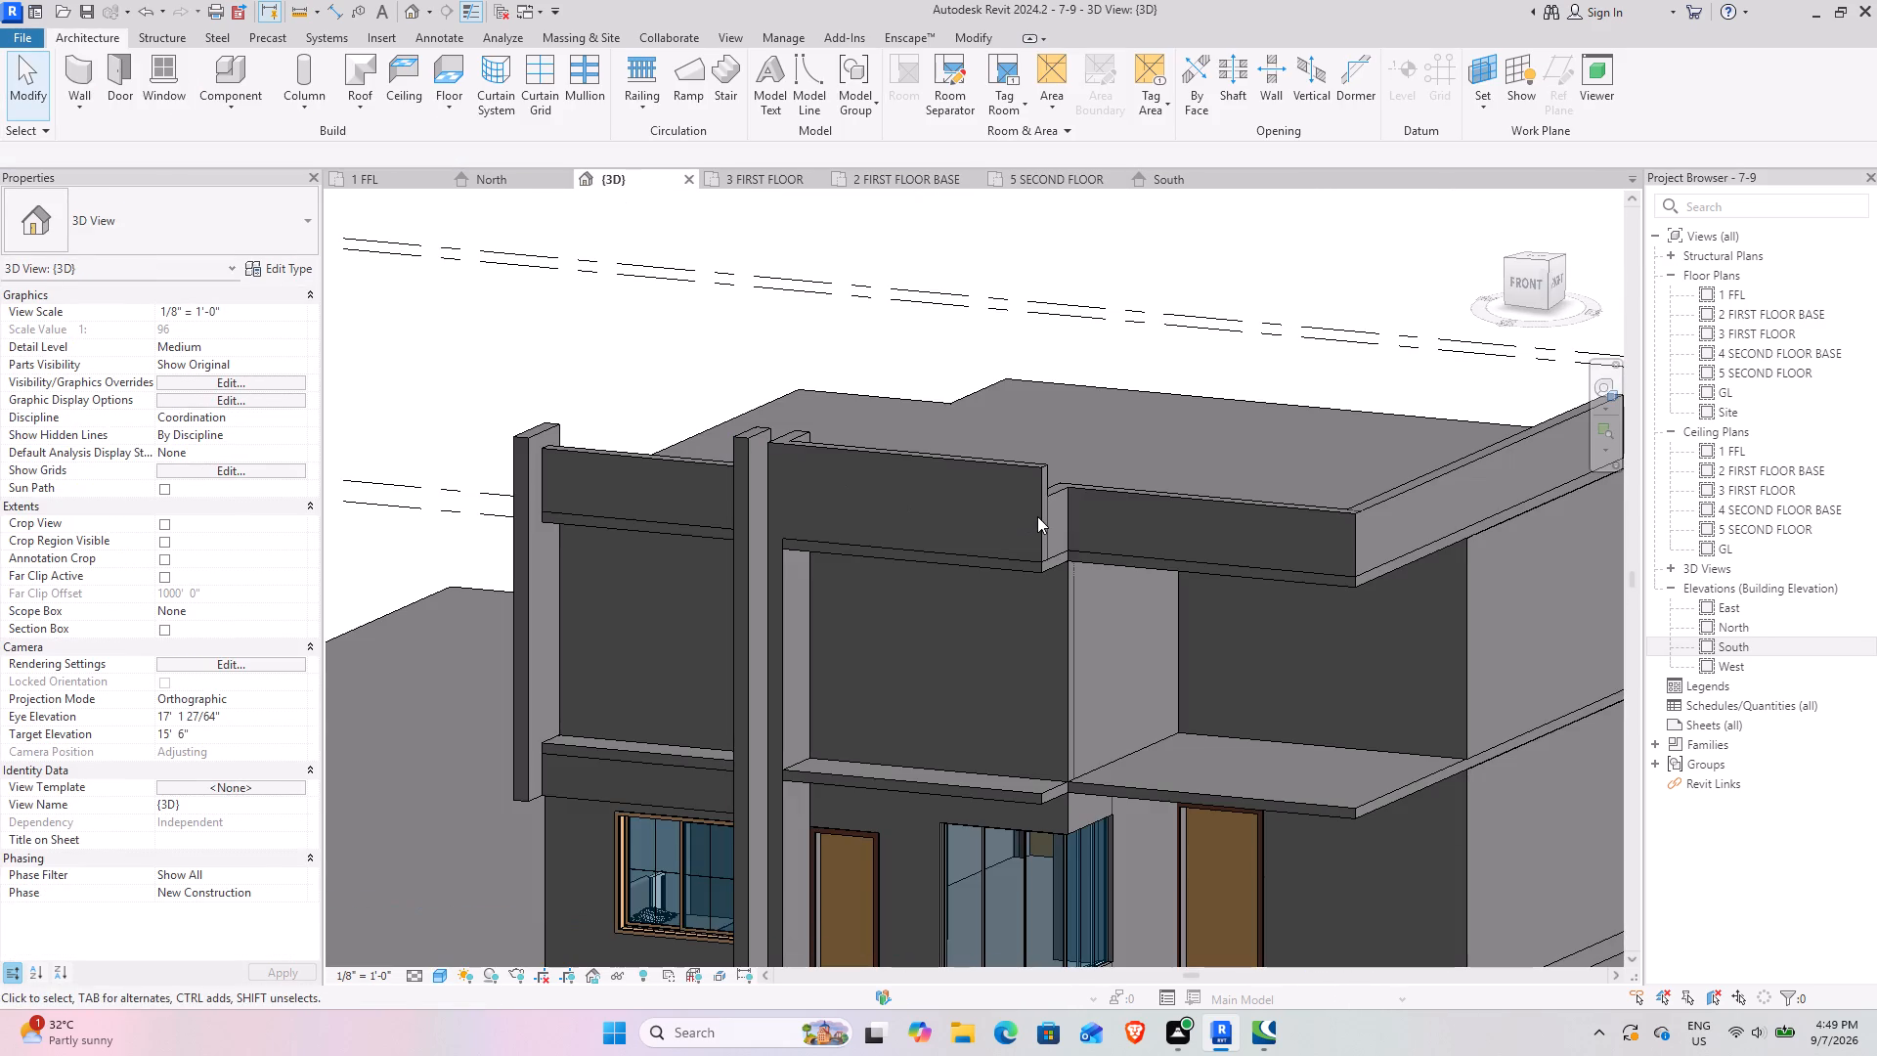
middle_click_drag(1036, 509, 815, 484, "shift")
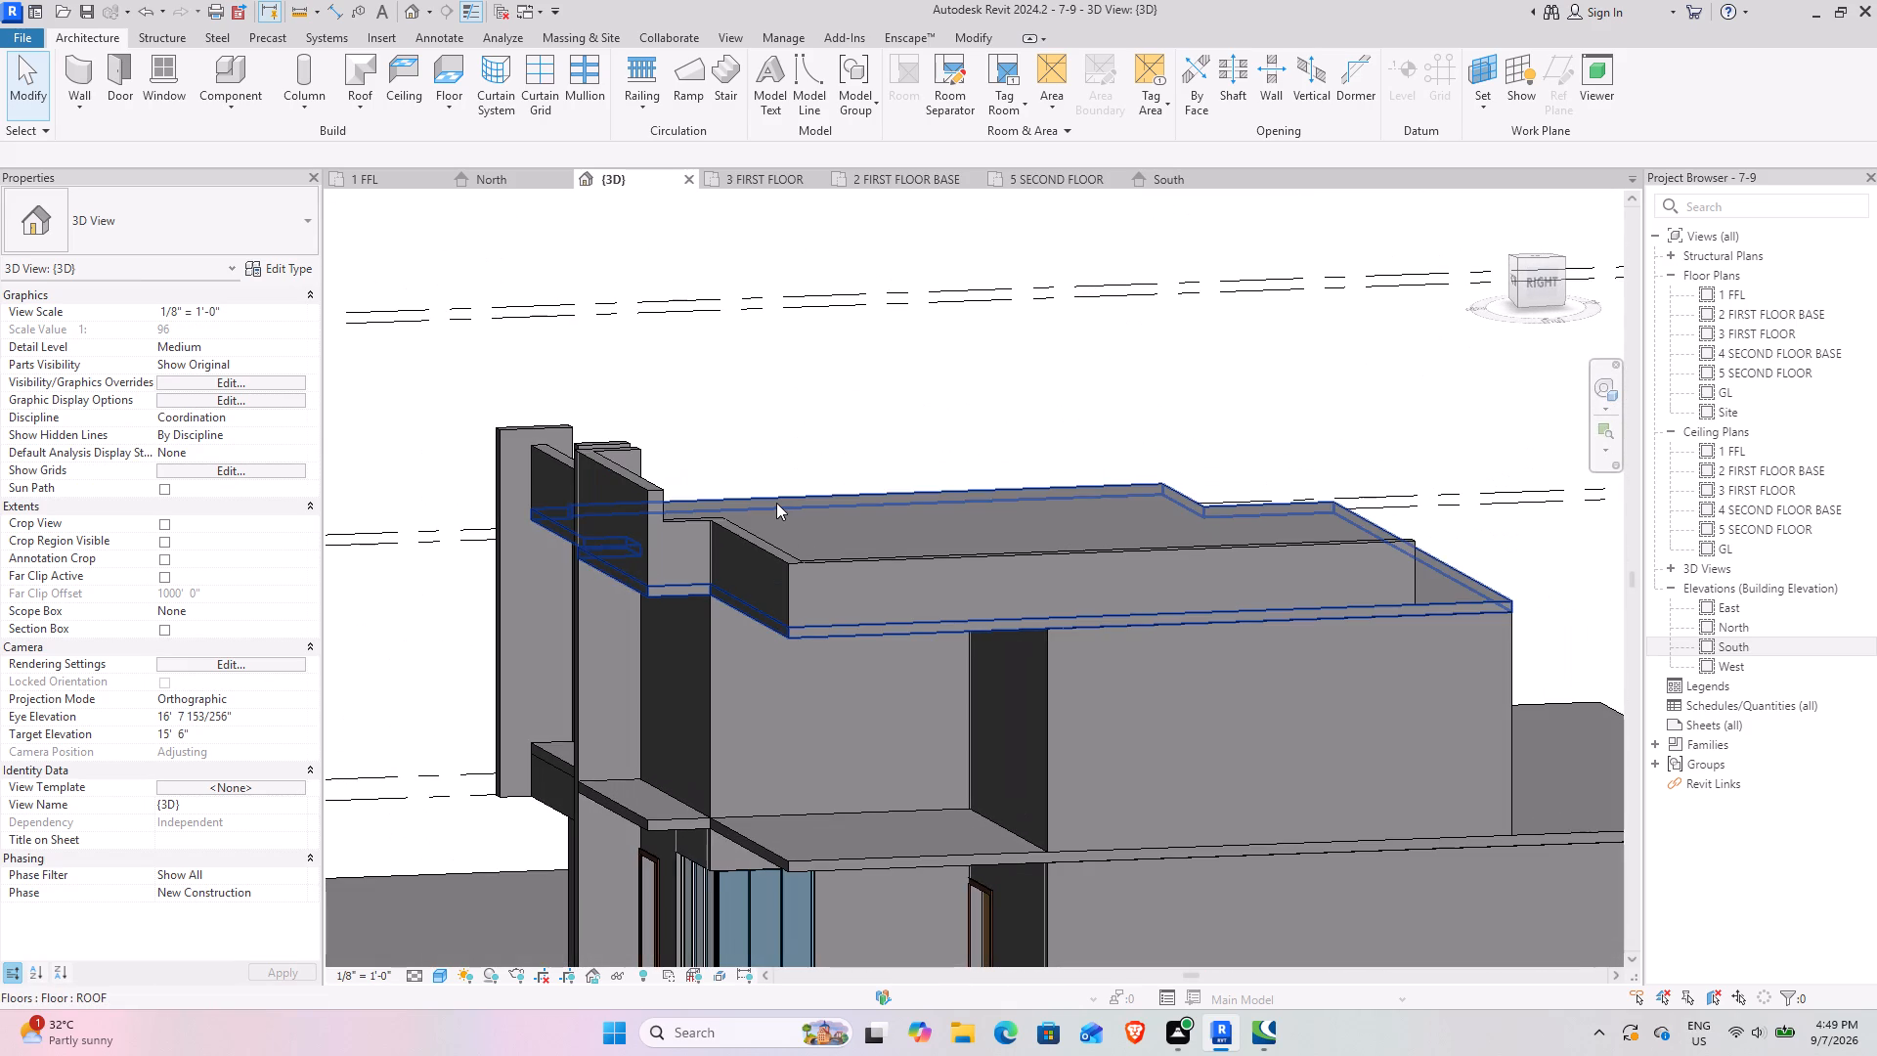
left_click(682, 518)
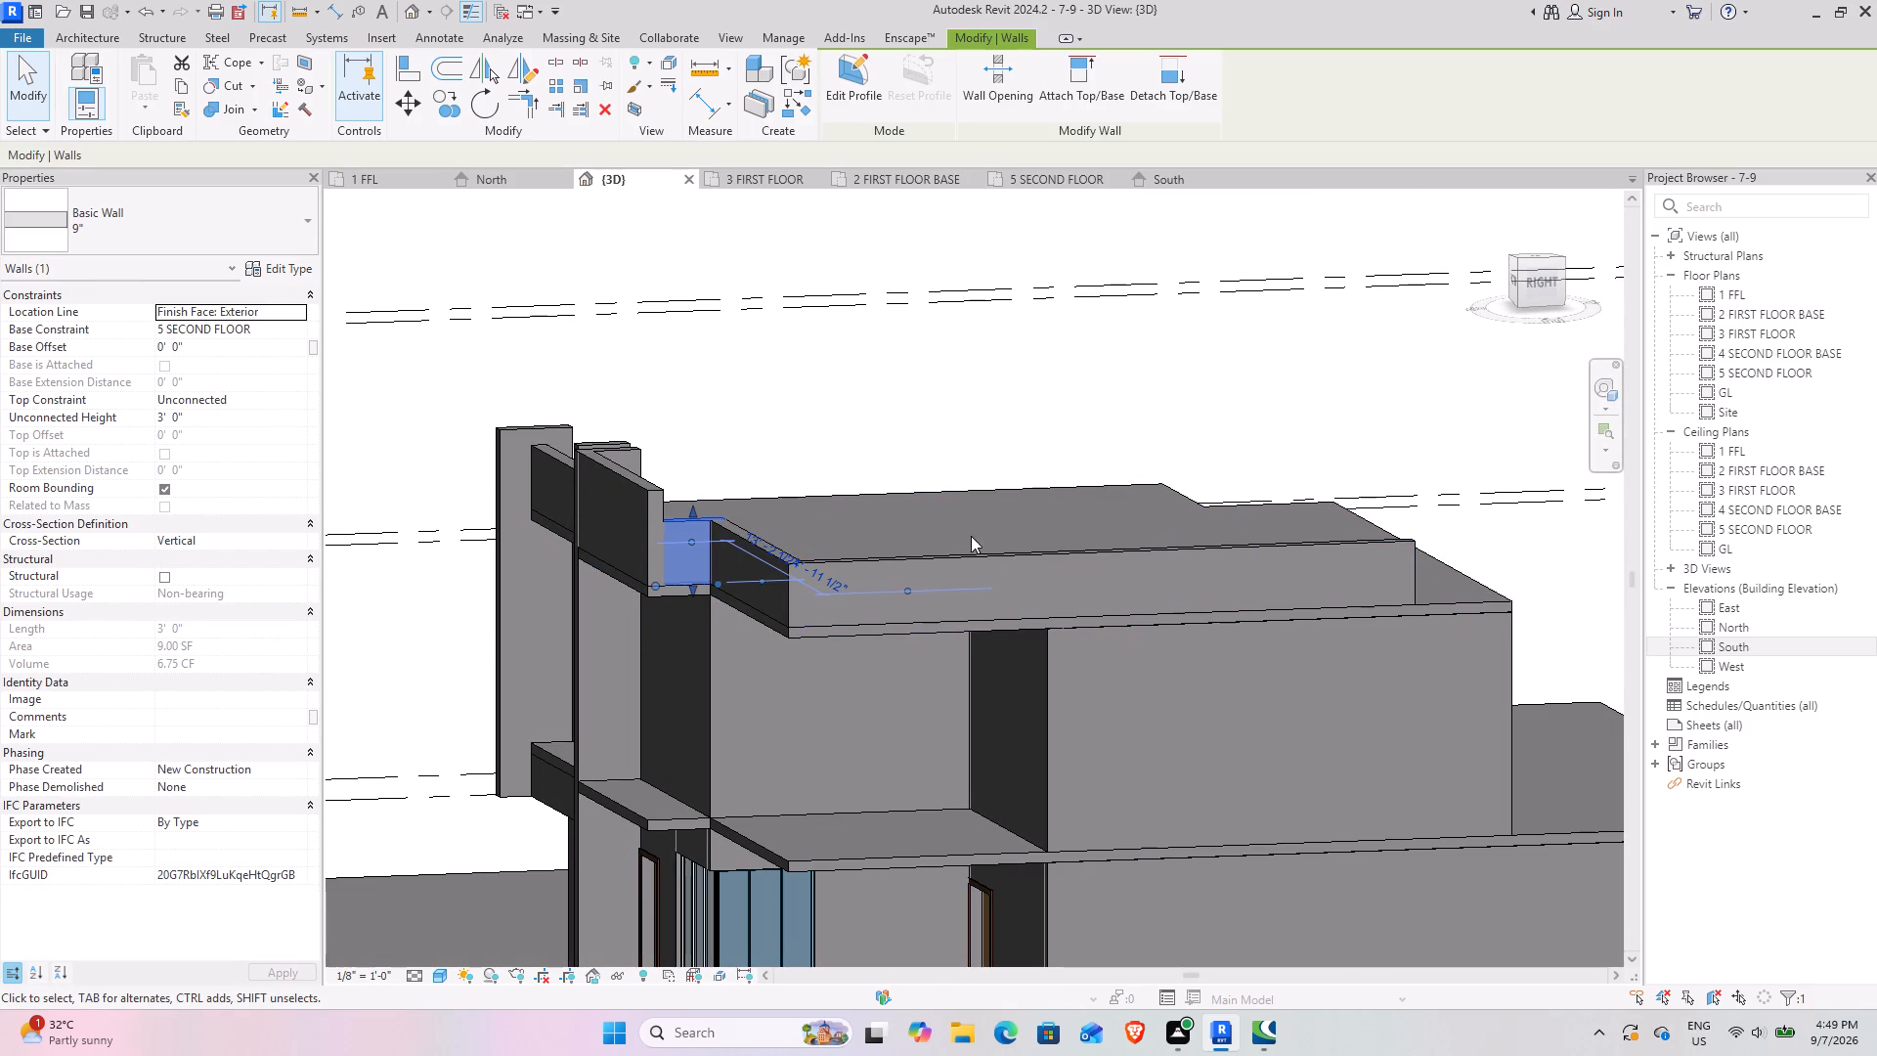
left_click_drag(692, 508, 688, 485)
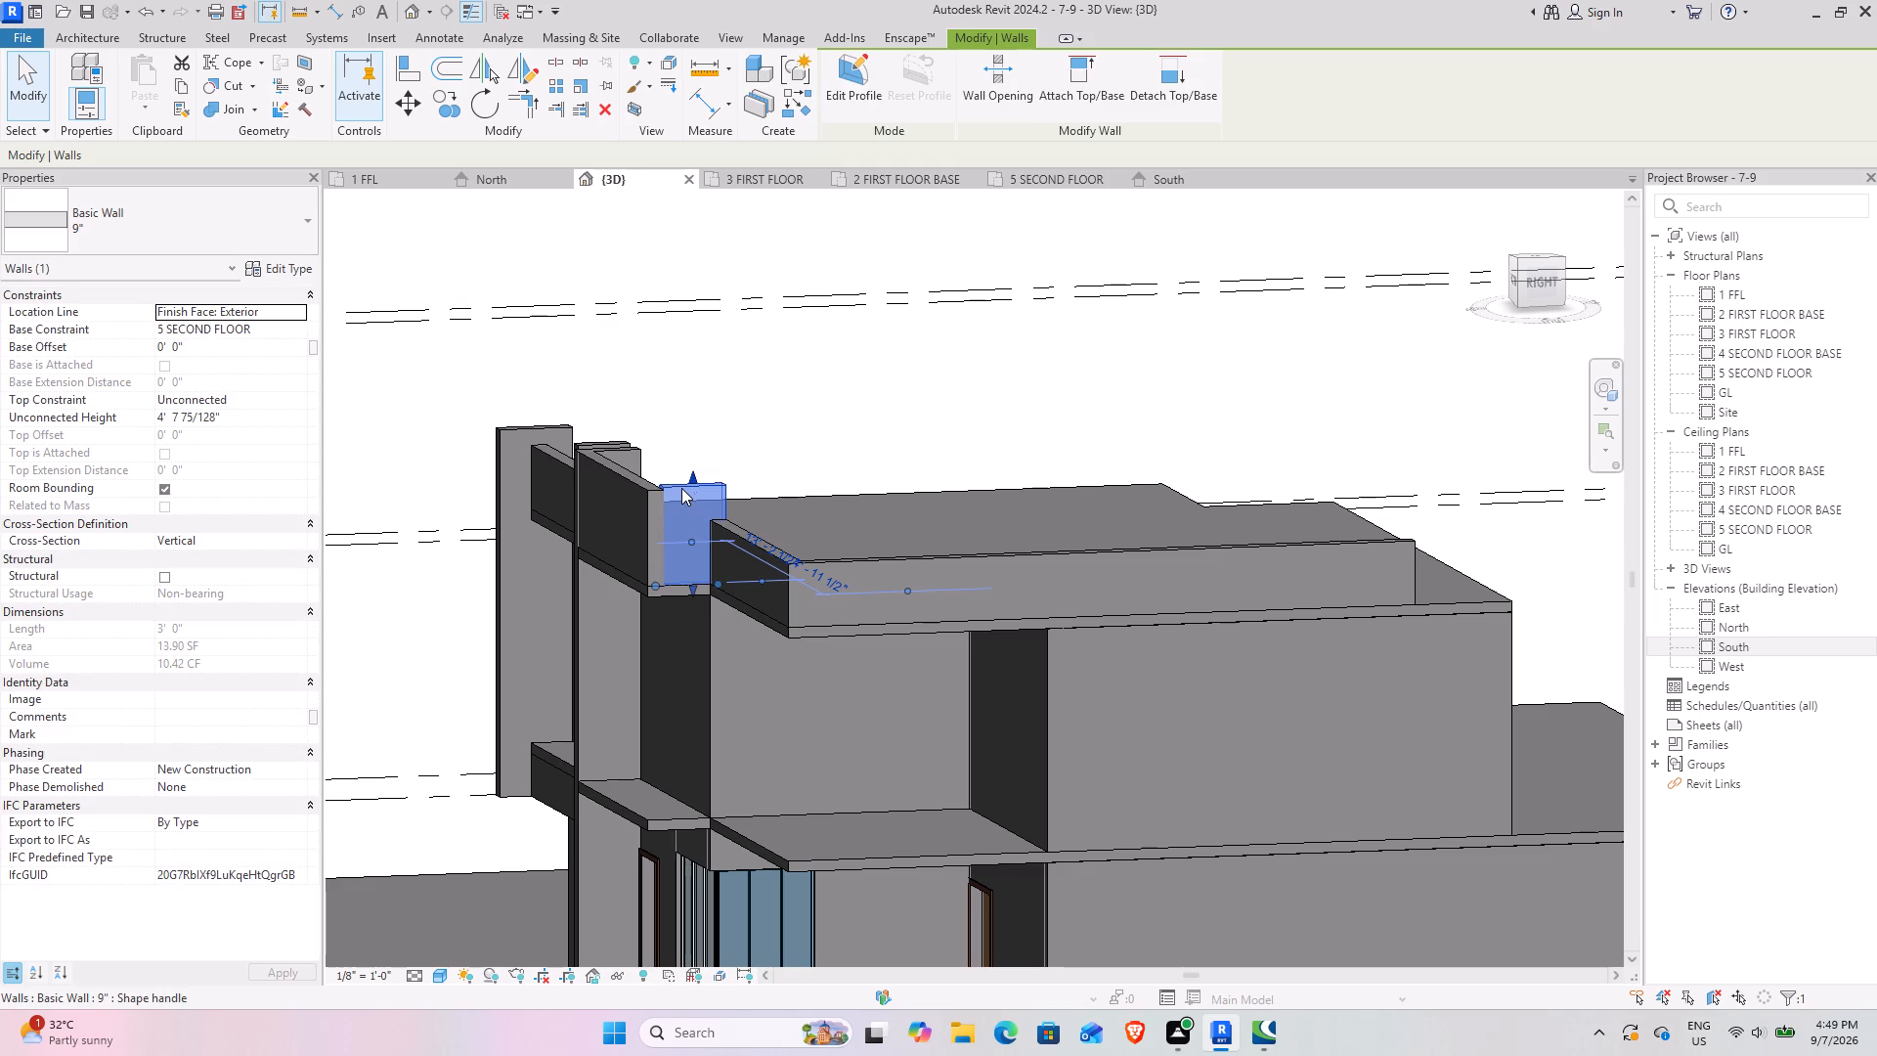
left_click(275, 425)
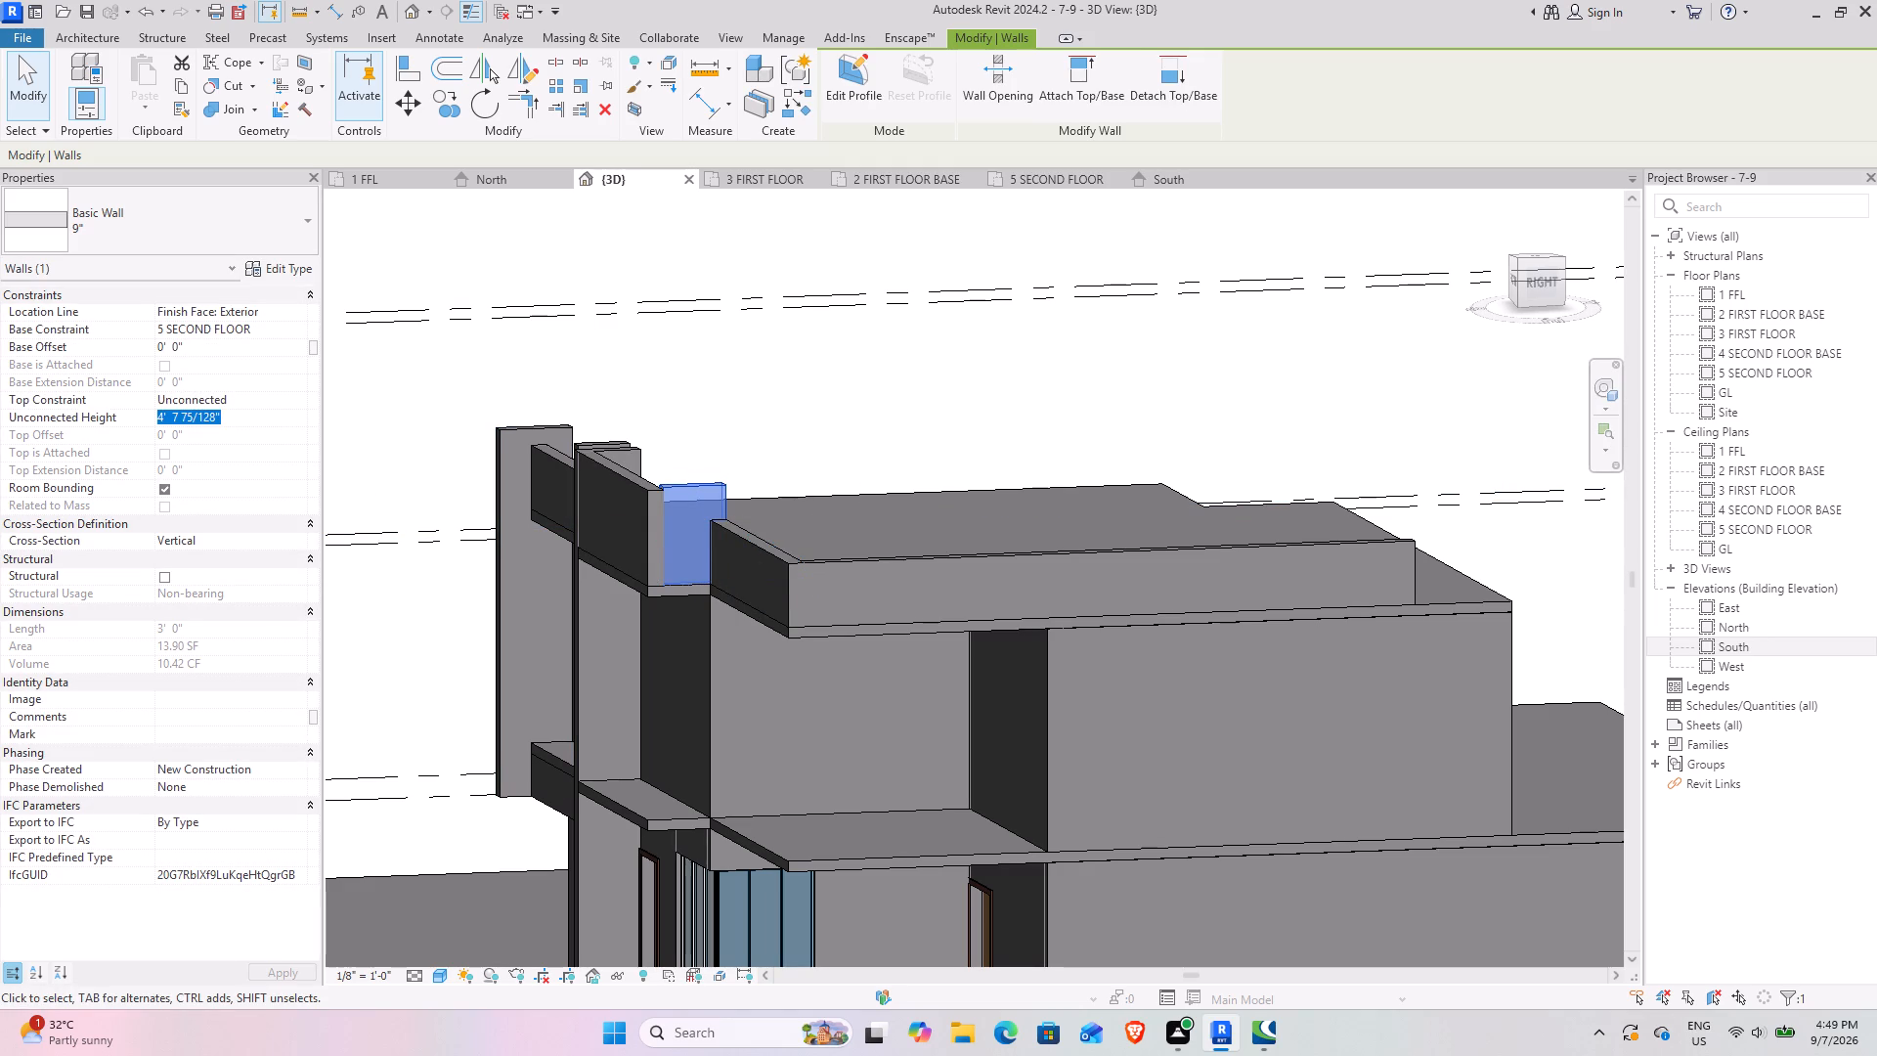
type("4'6\"")
key("Return")
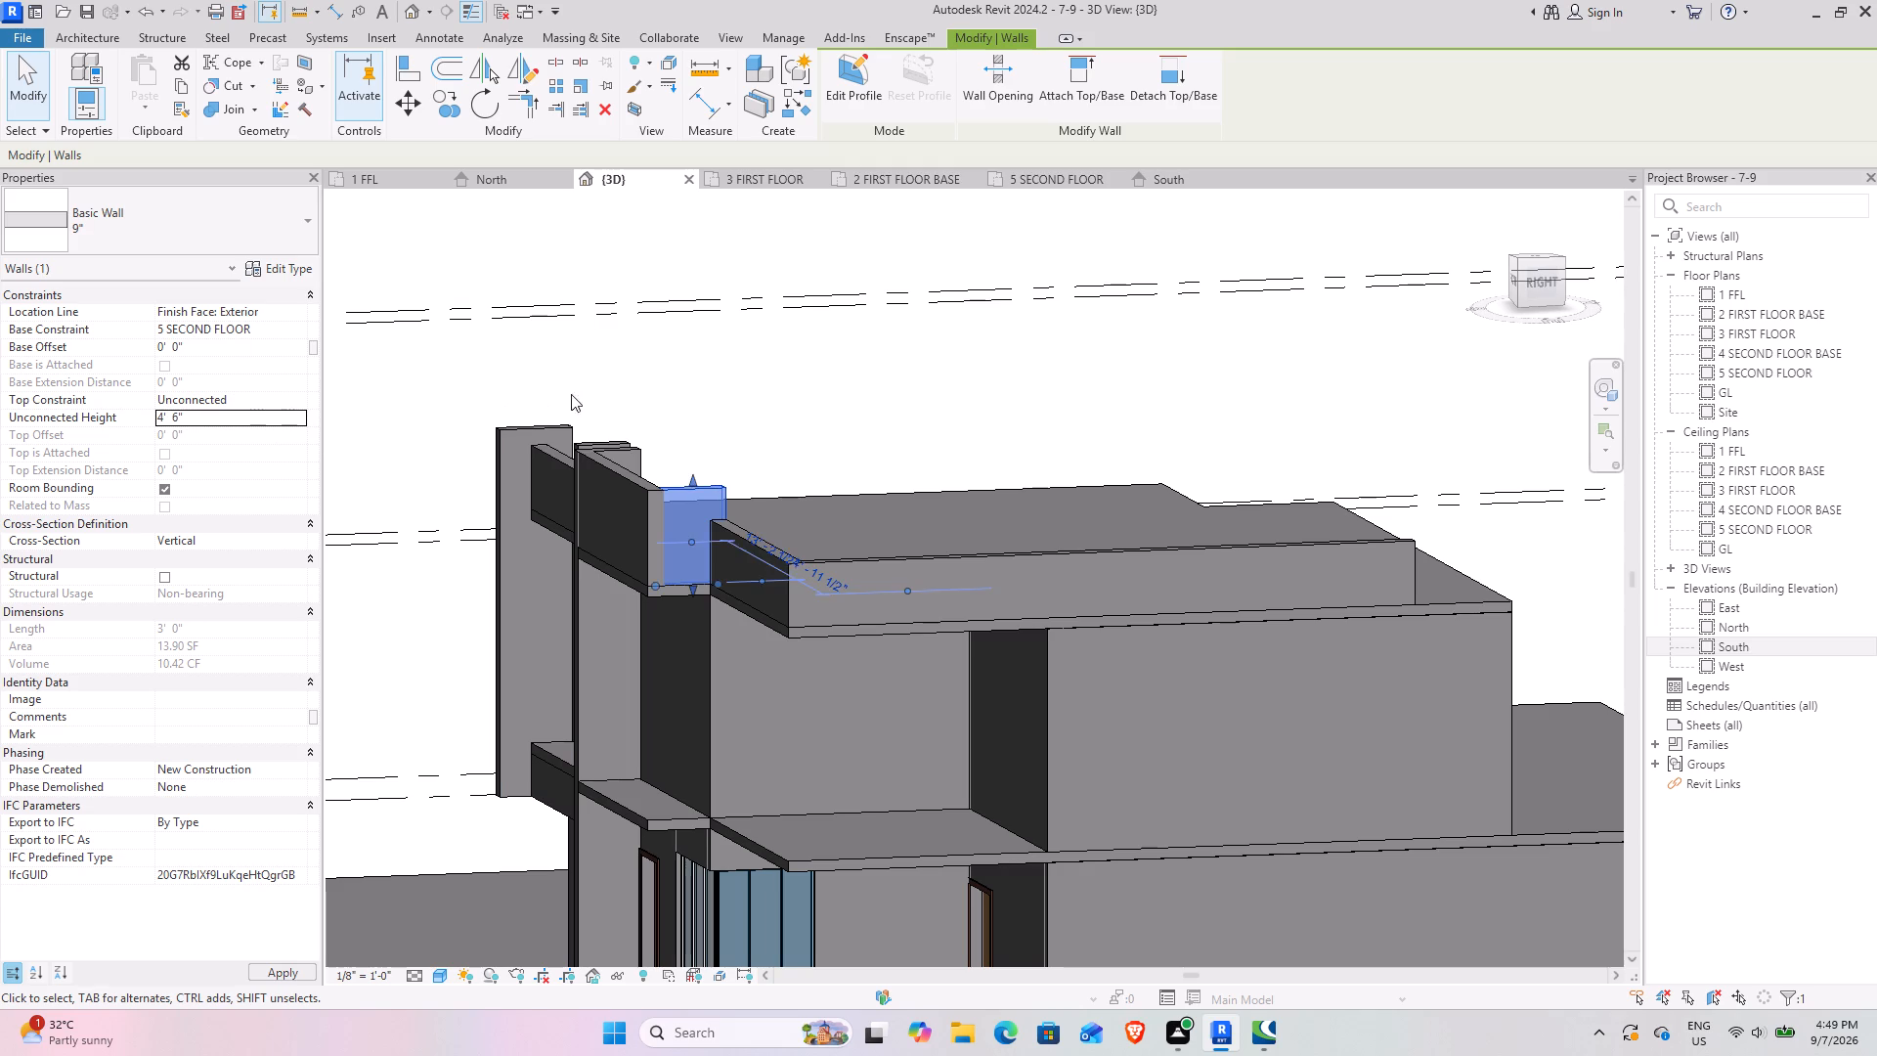
left_click(714, 386)
Examine the roof parapets and front facade in 3D and the front rooms in the 3 FIRST FLOOR plan.
middle_click_drag(750, 567, 847, 567, "shift")
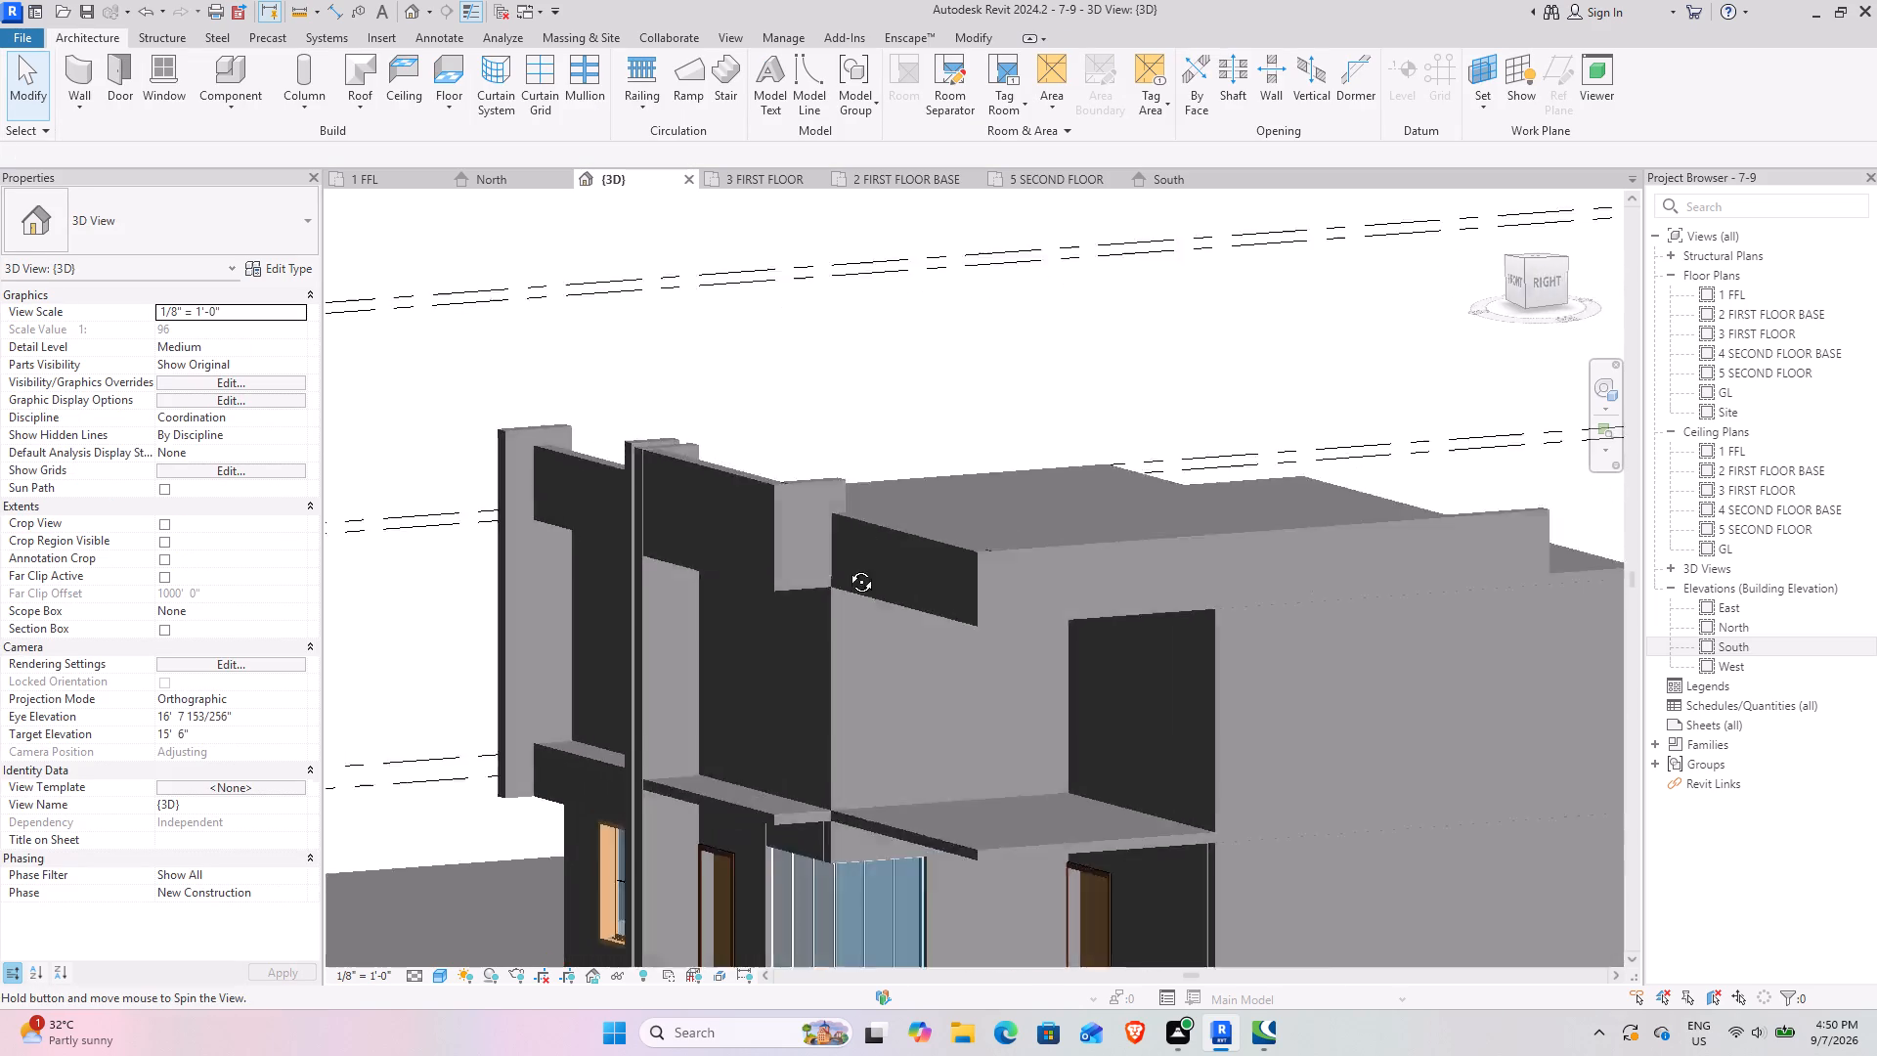
middle_click_drag(847, 567, 923, 571, "shift")
middle_click_drag(970, 569, 660, 627)
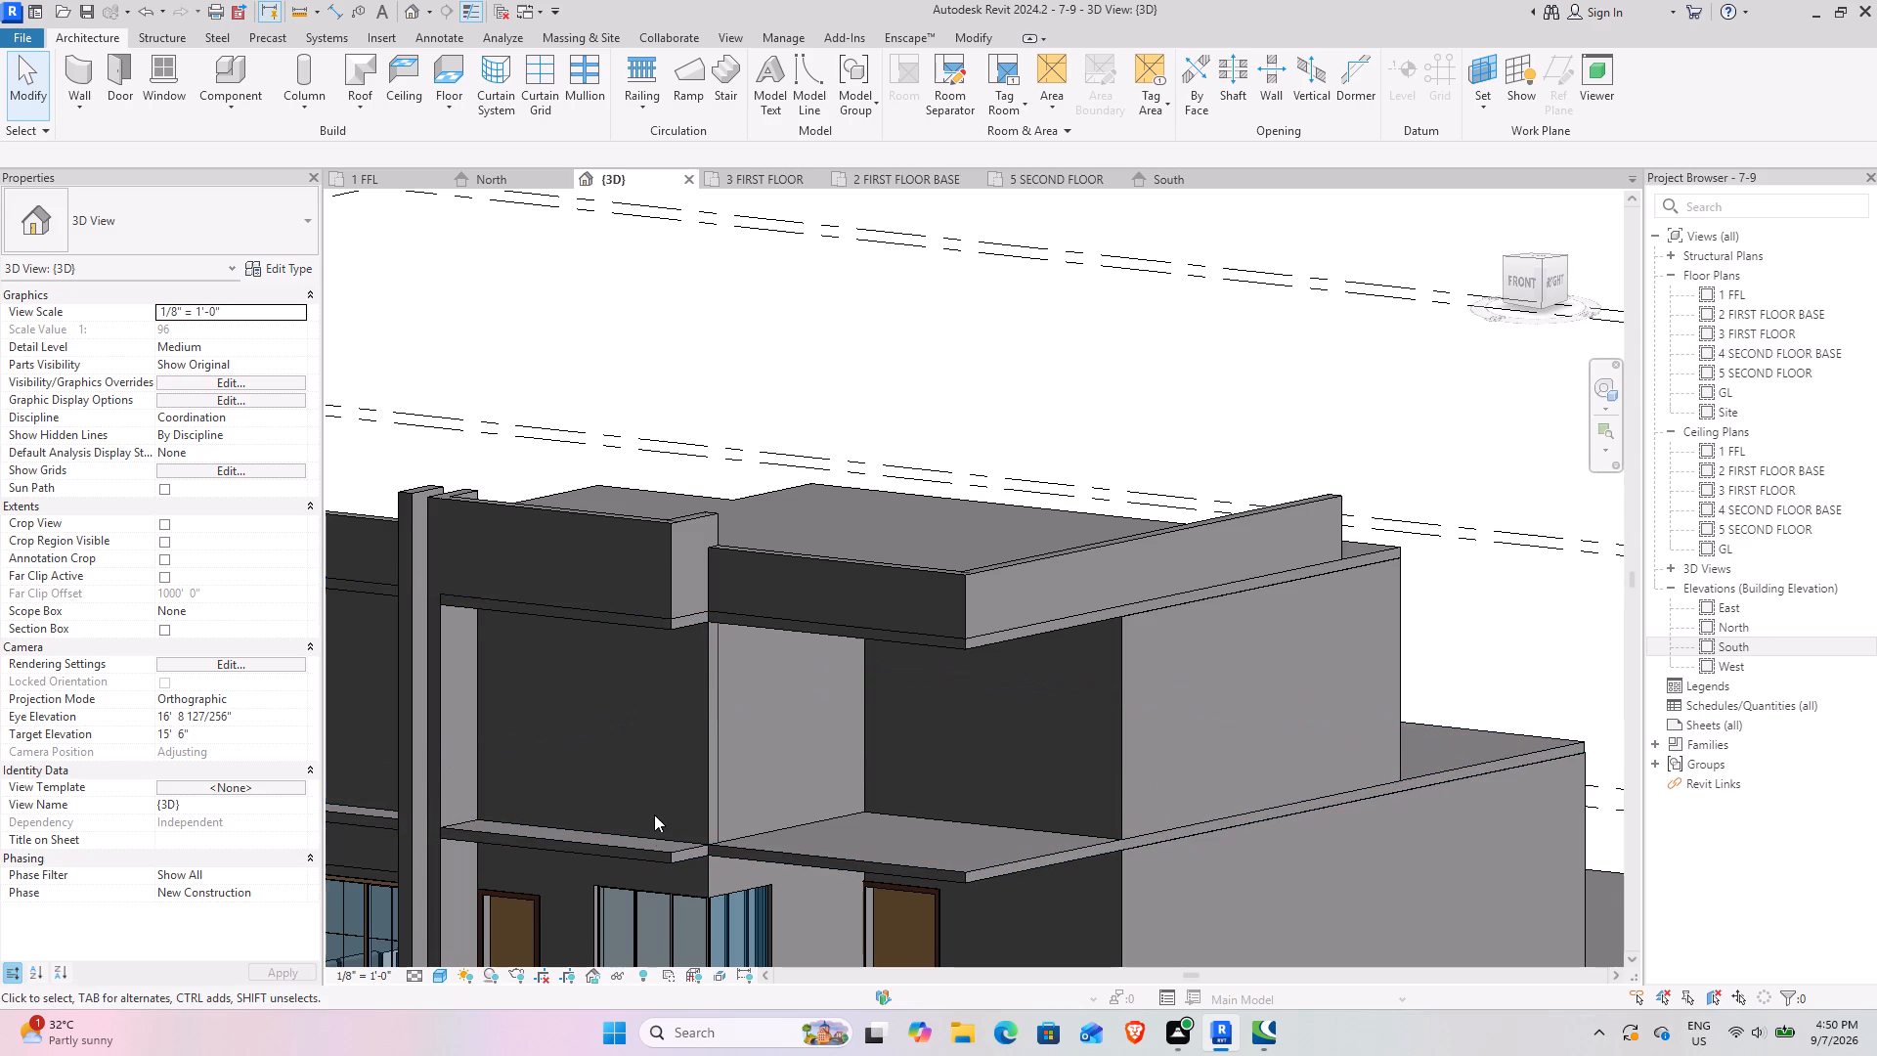
scroll(648, 830, "down", 4)
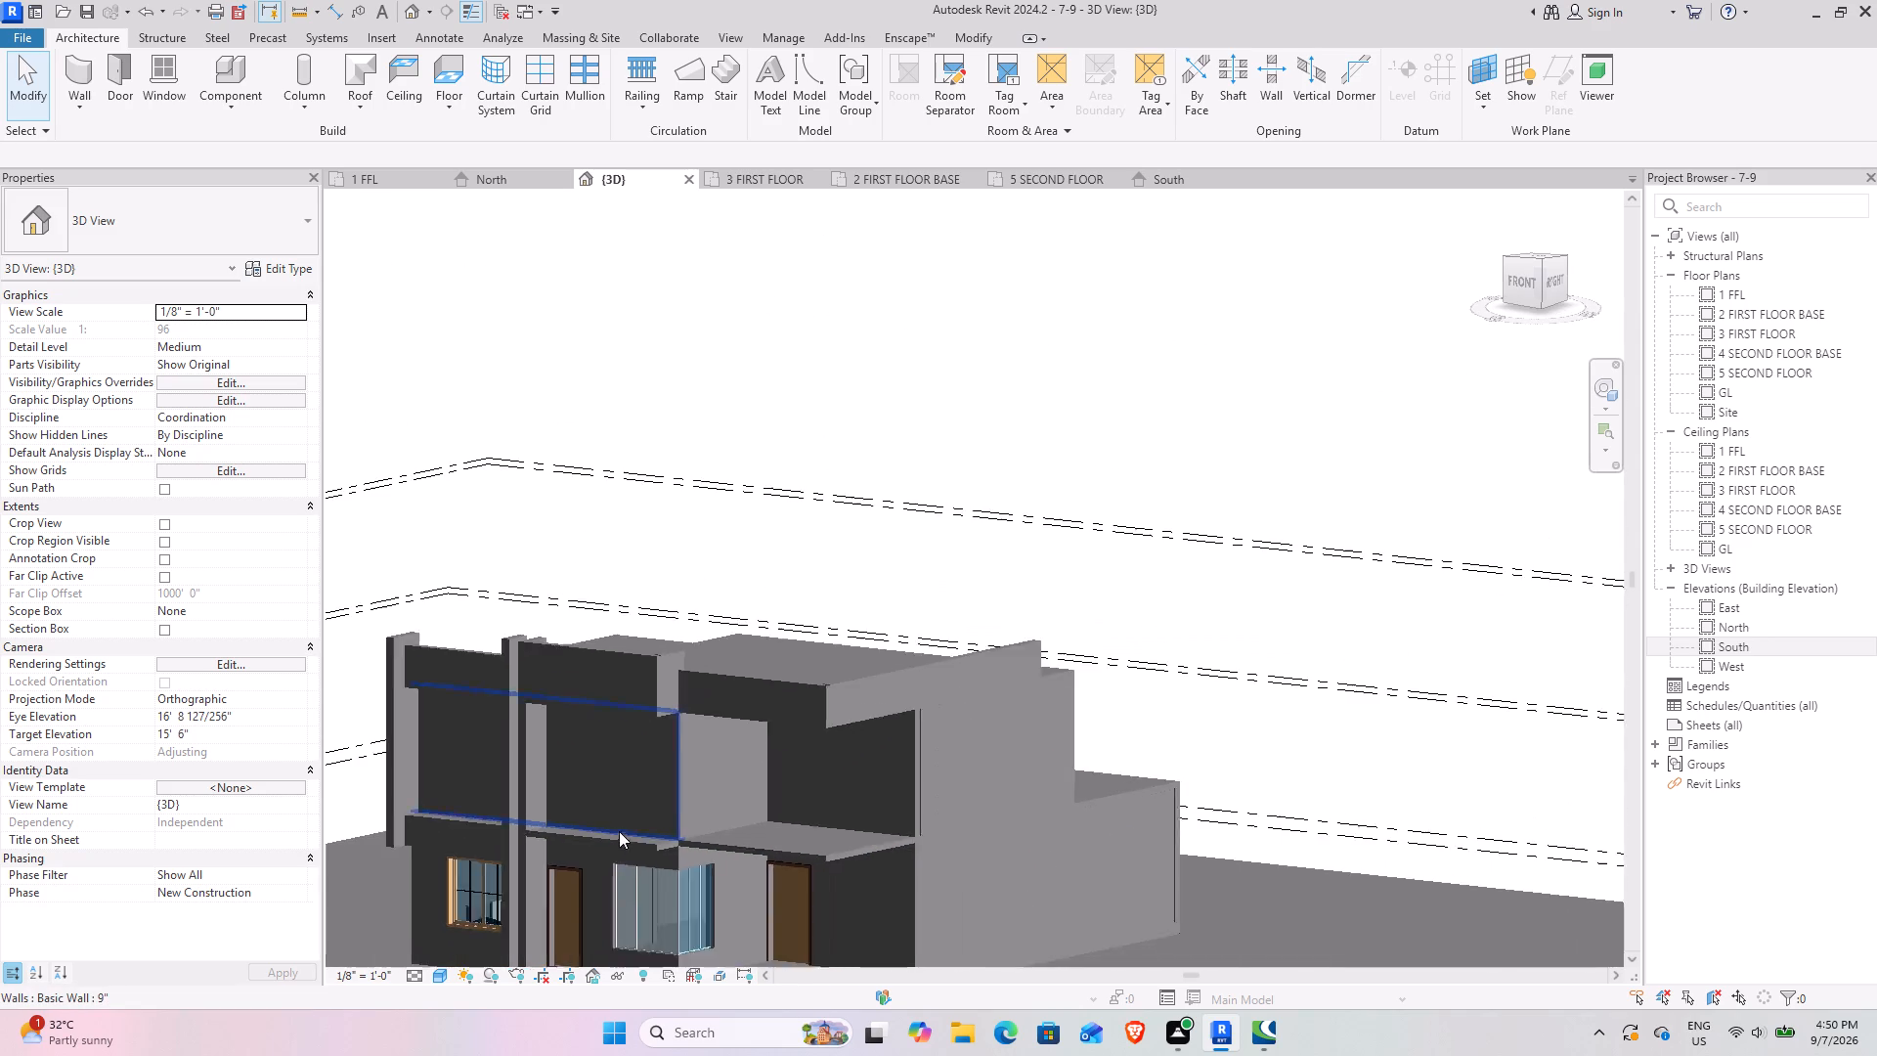
middle_click_drag(544, 792, 658, 612)
left_click(736, 164)
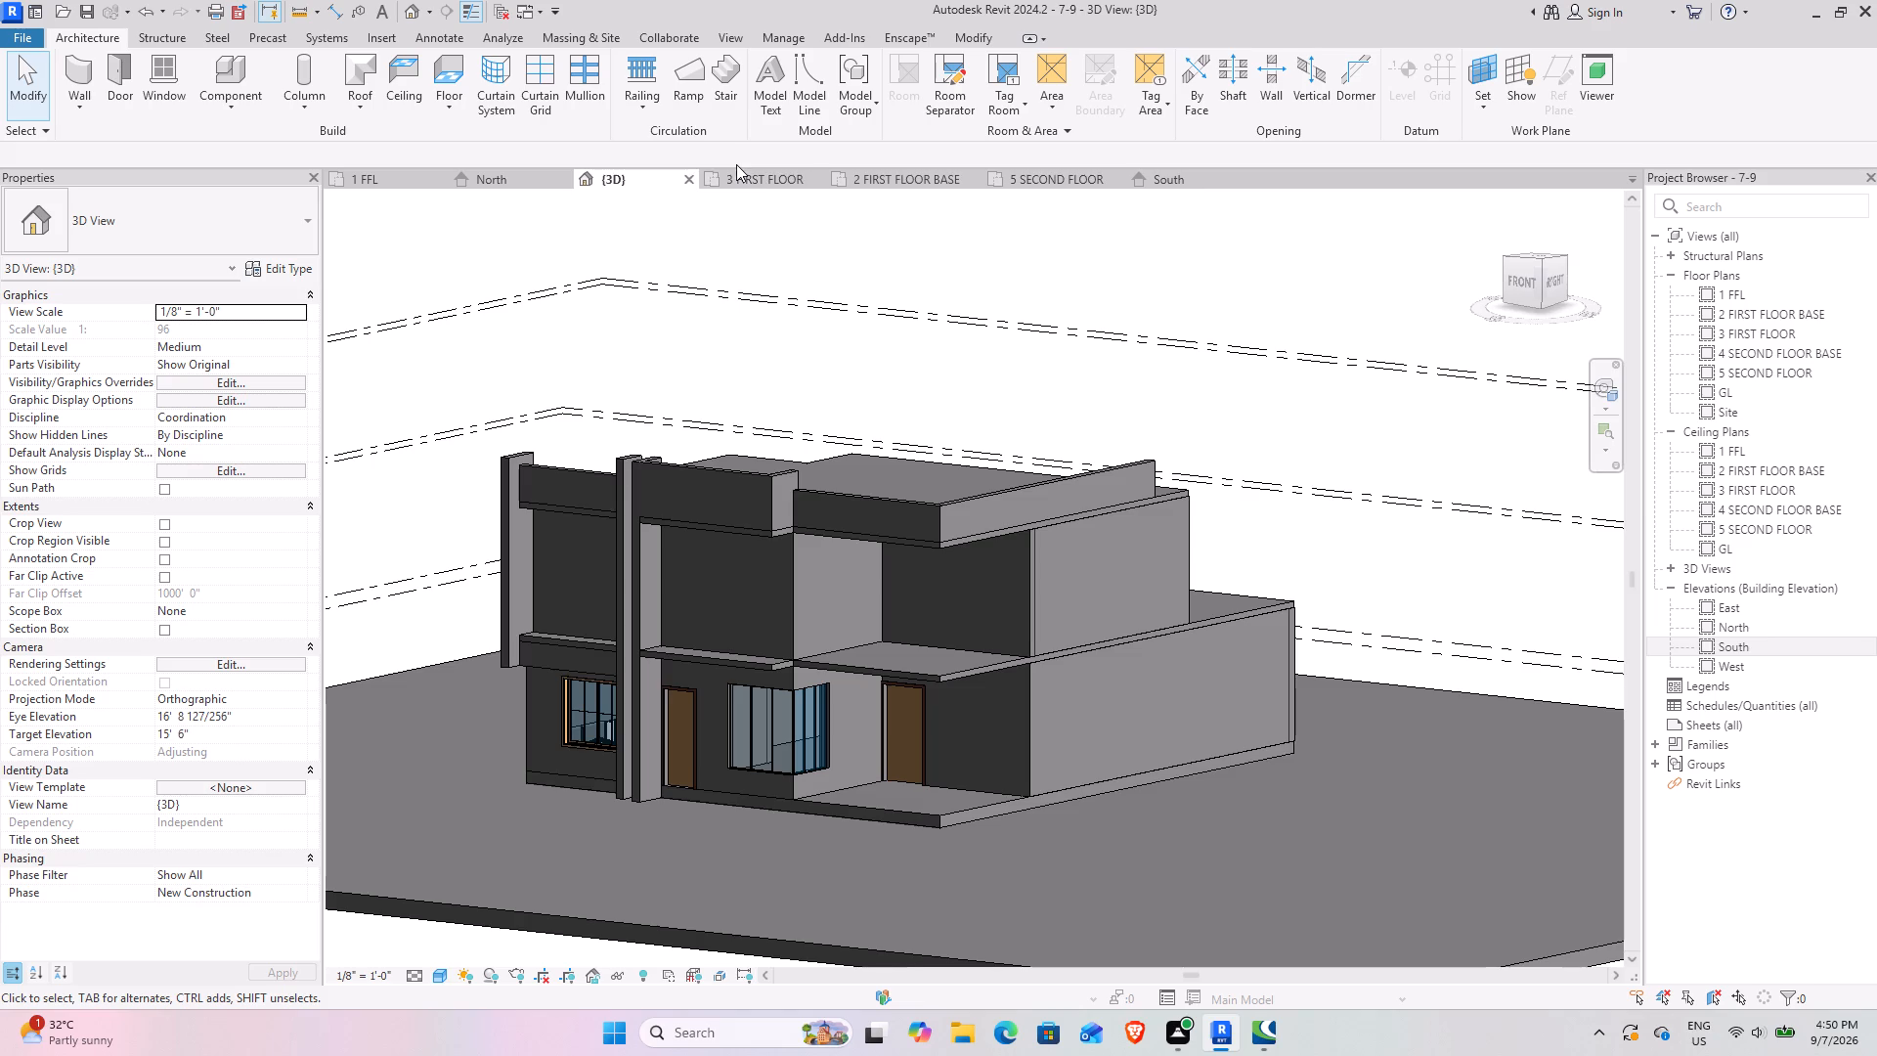
left_click(741, 170)
scroll(628, 730, "down", 2)
middle_click_drag(628, 723, 601, 649)
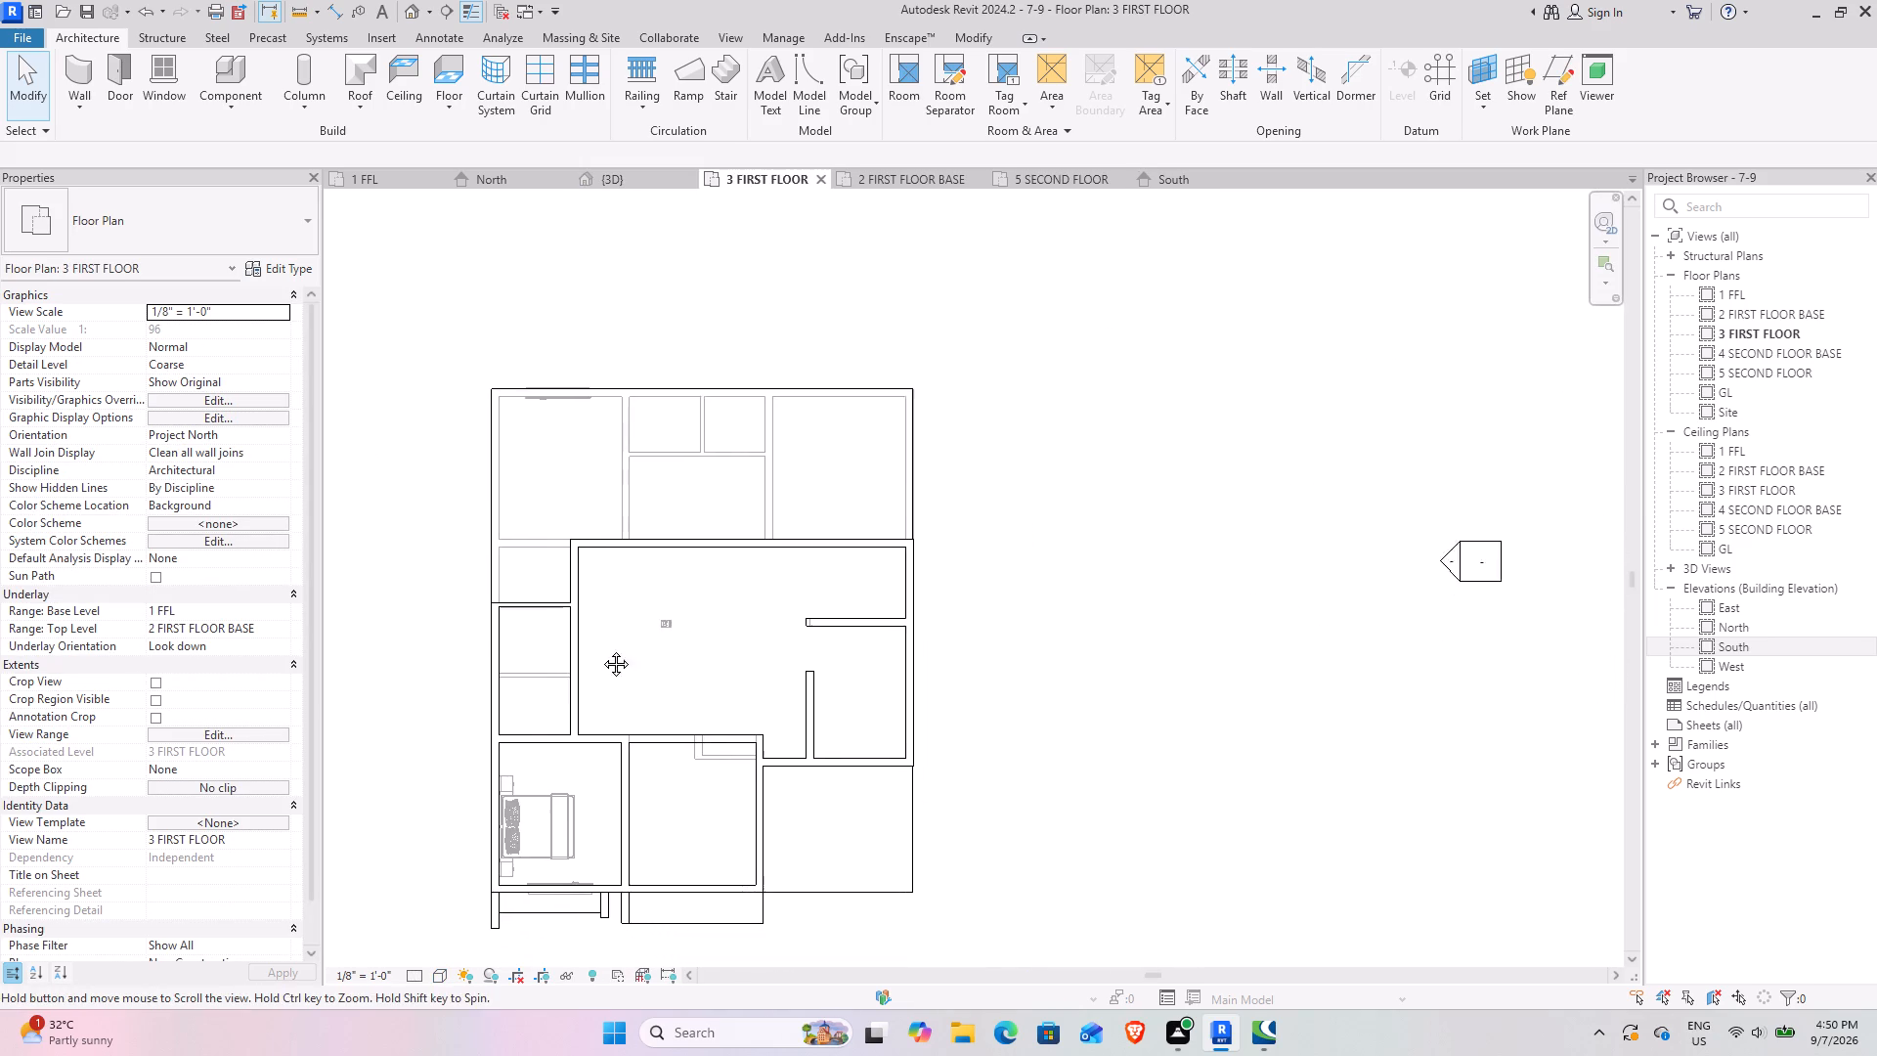
middle_click_drag(601, 649, 594, 612)
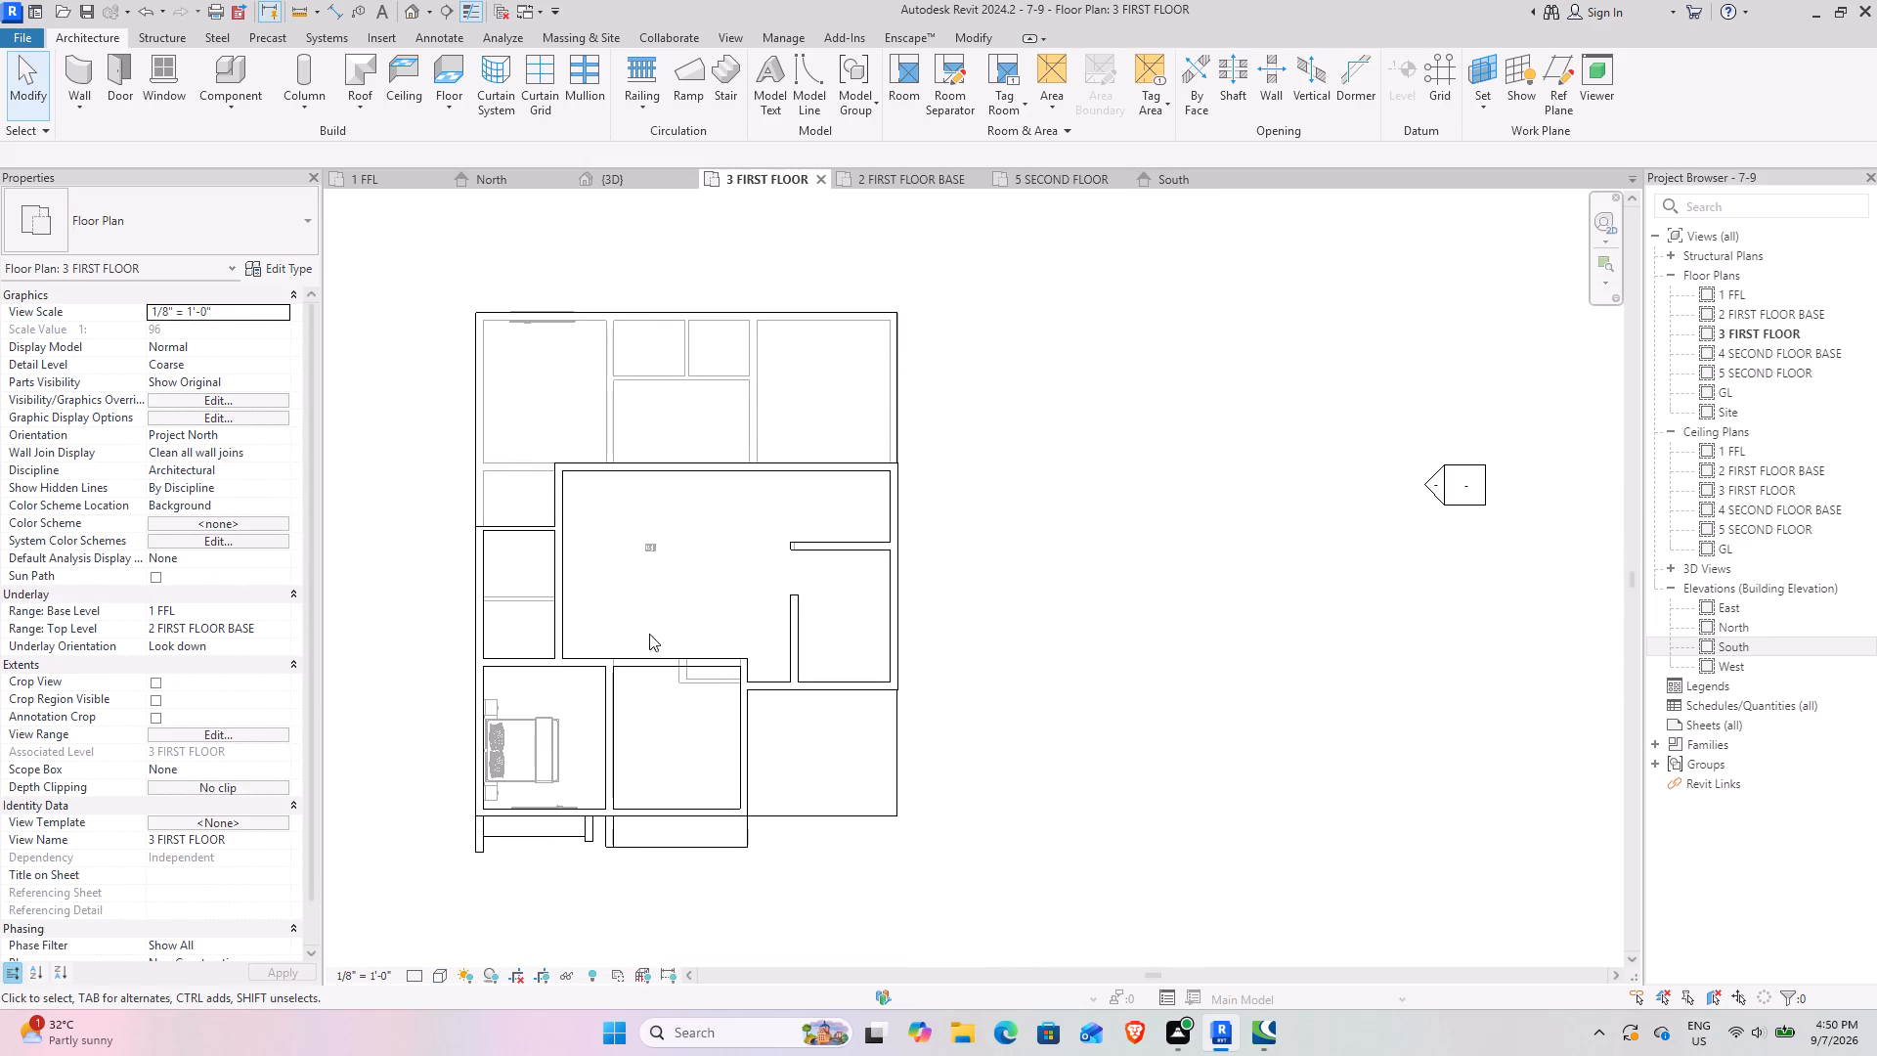
middle_click_drag(665, 743, 678, 673)
scroll(555, 766, "up", 7)
middle_click_drag(573, 799, 694, 746)
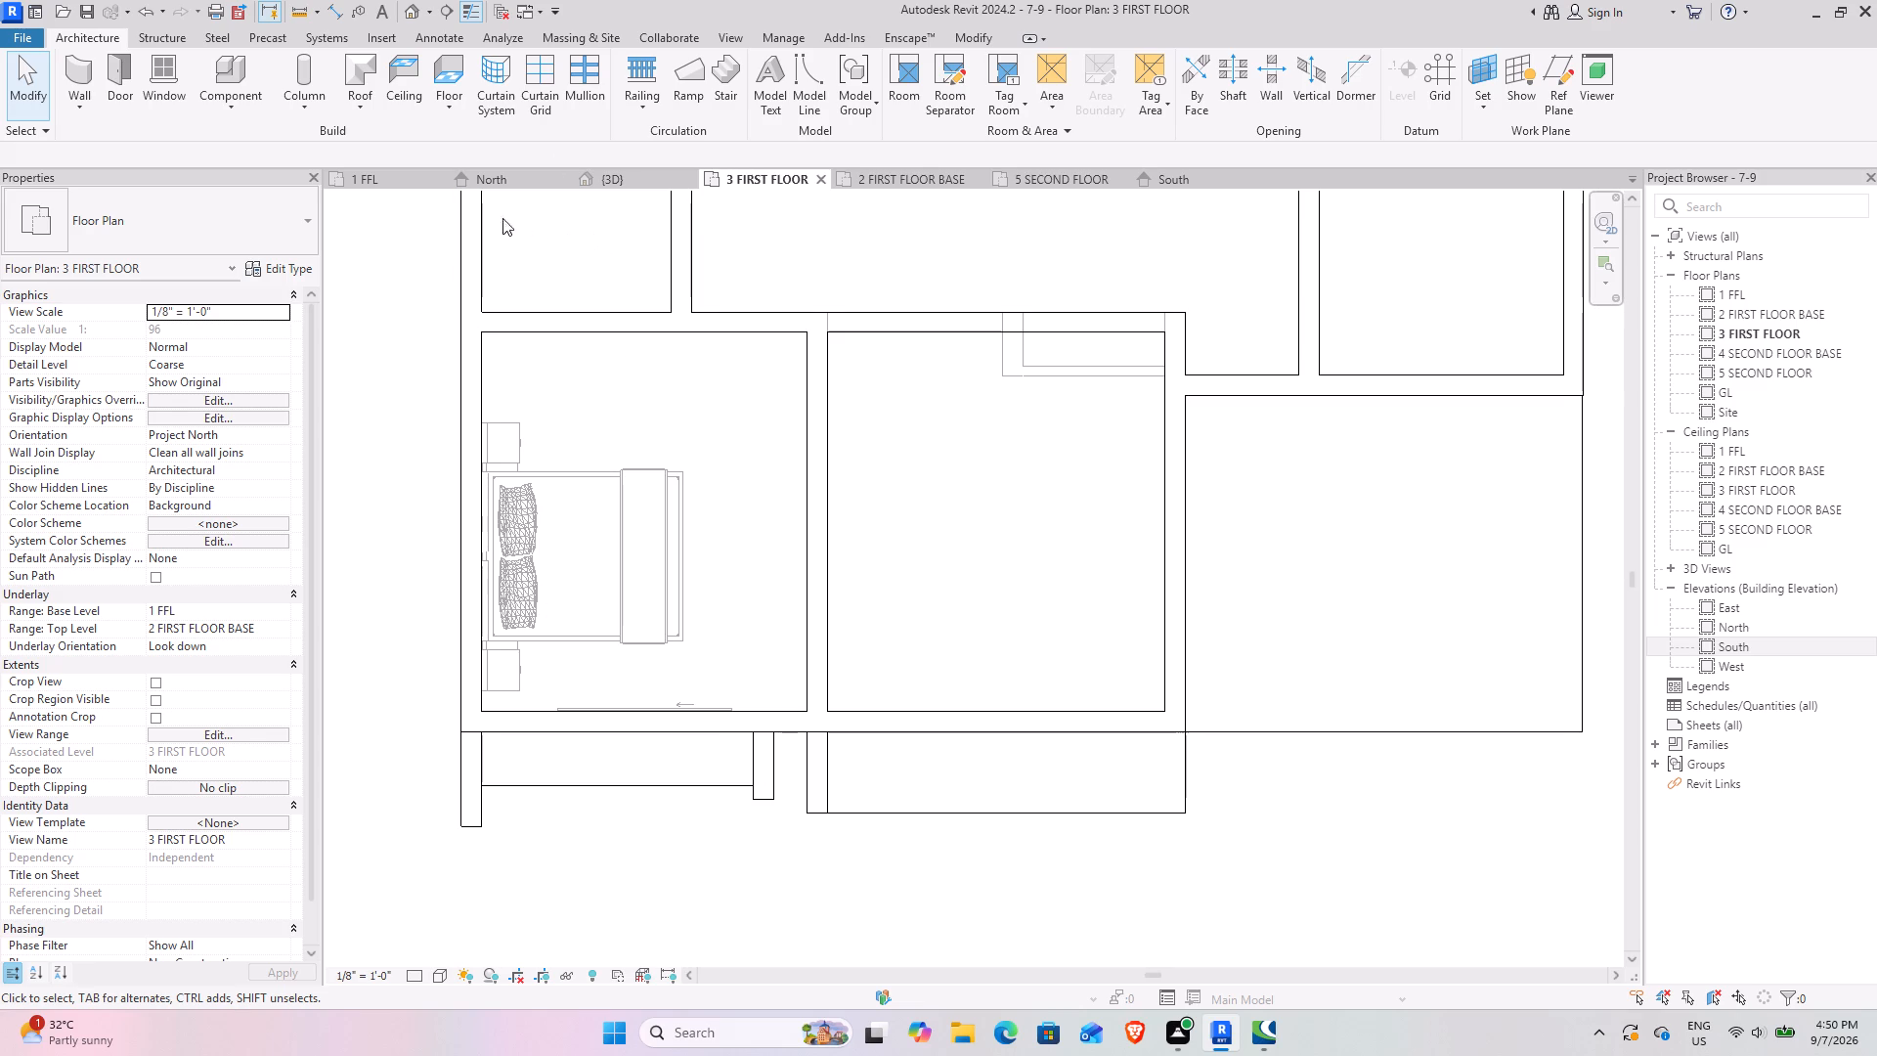
Copy the ground-floor front double sliding window and paste it aligned to the 3 FIRST FLOOR level.
double_click(605, 190)
scroll(505, 728, "up", 7)
middle_click_drag(543, 751, 568, 700, "shift")
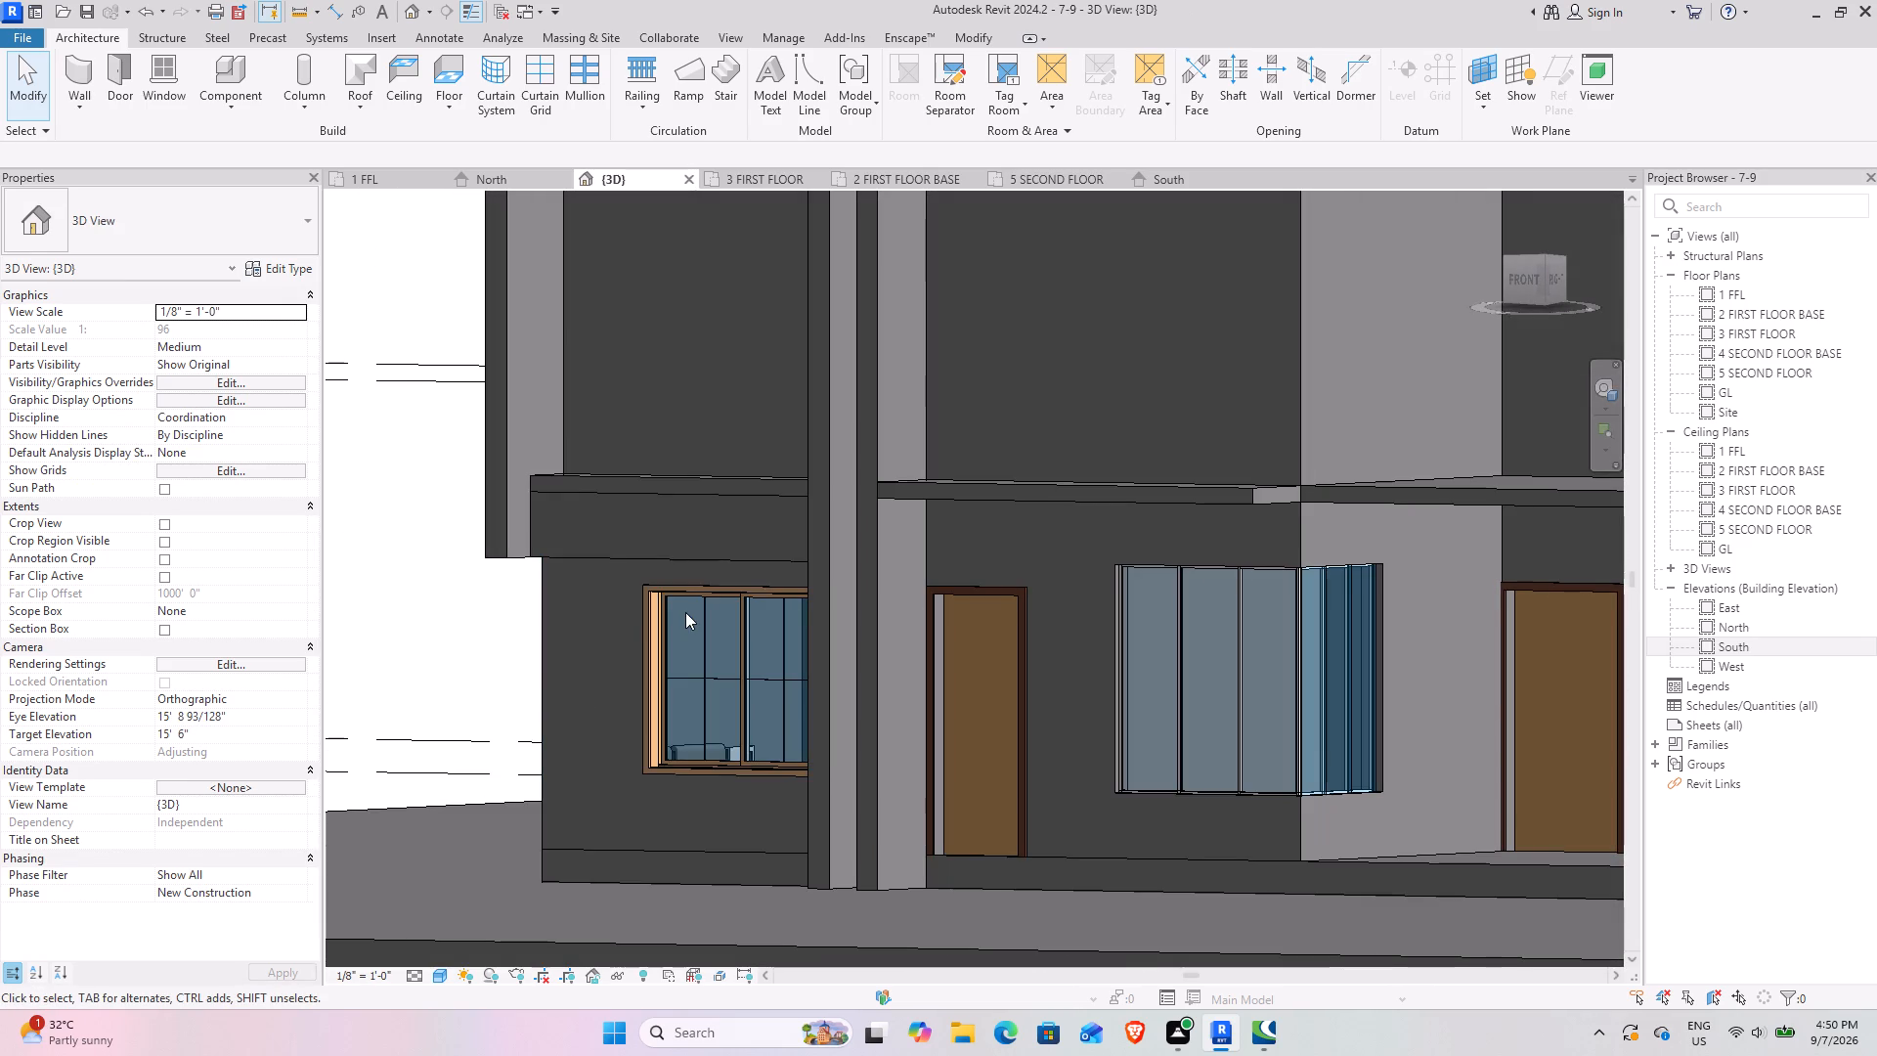
left_click(685, 612)
left_click(683, 601)
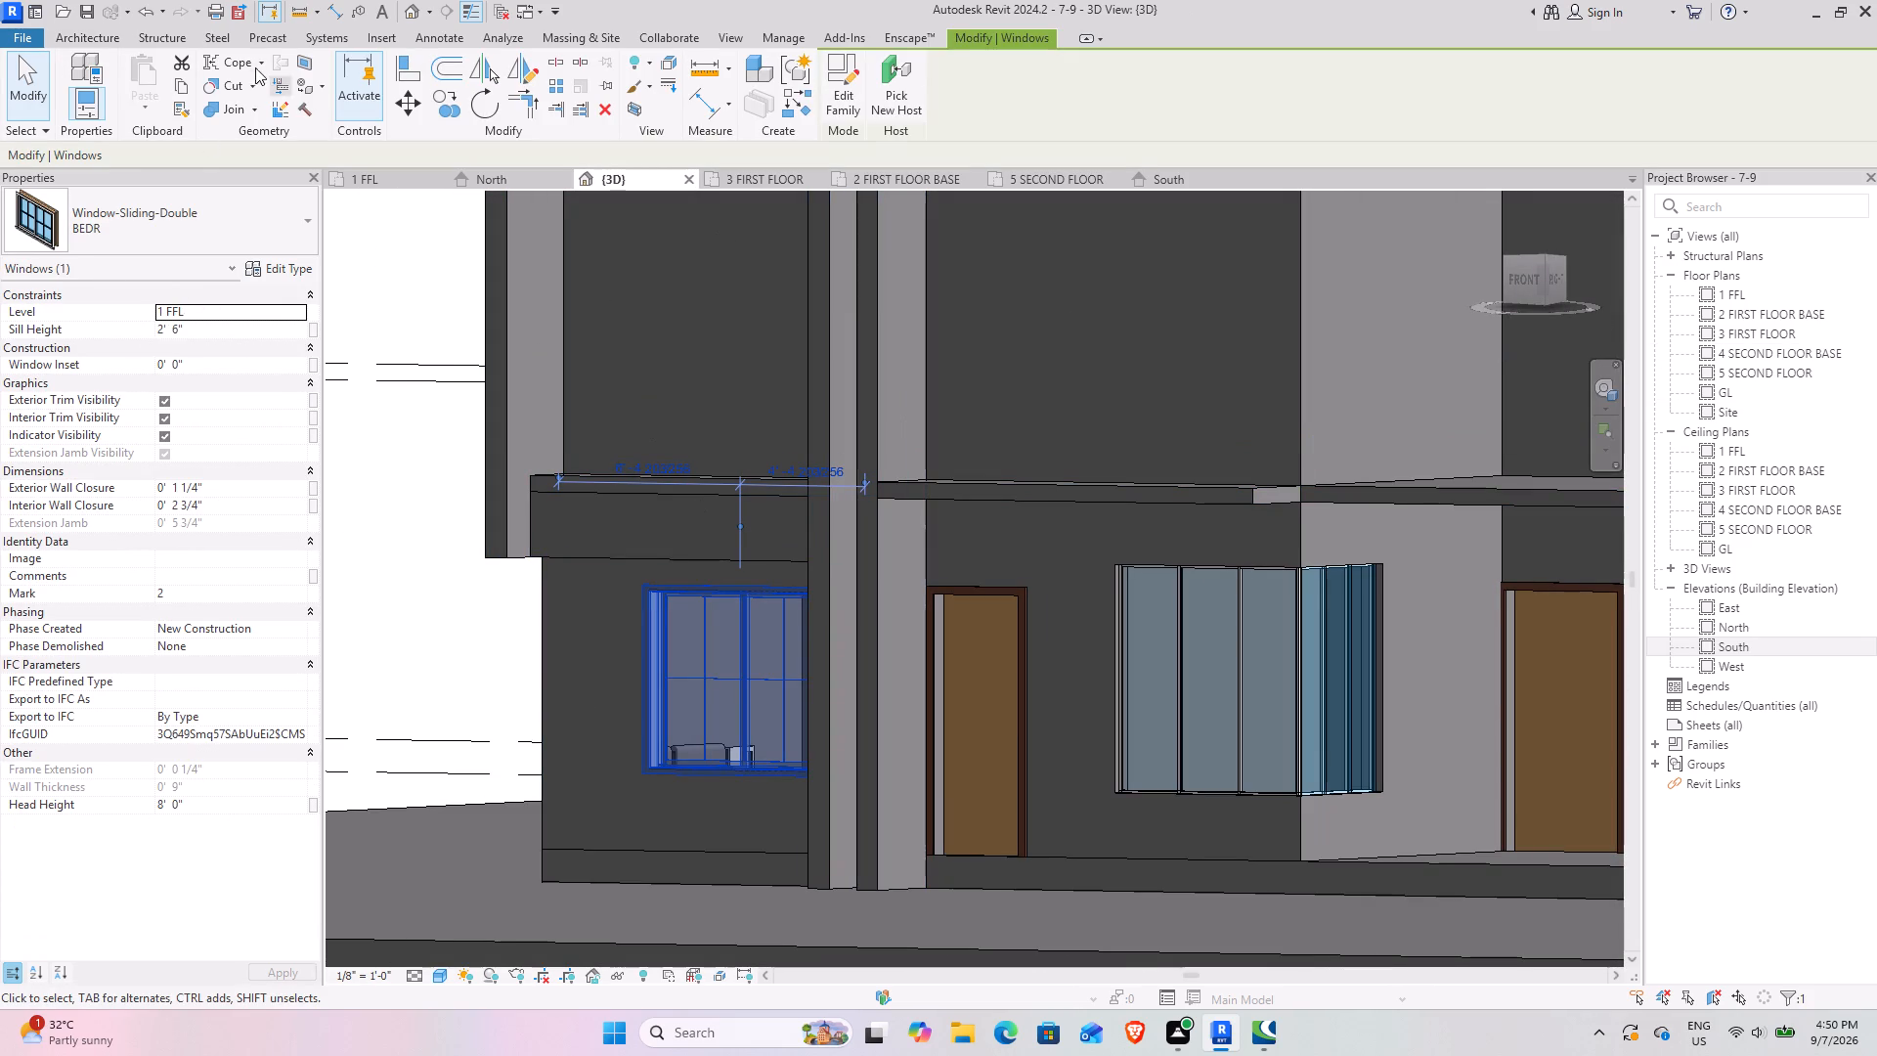
left_click(187, 93)
left_click(147, 110)
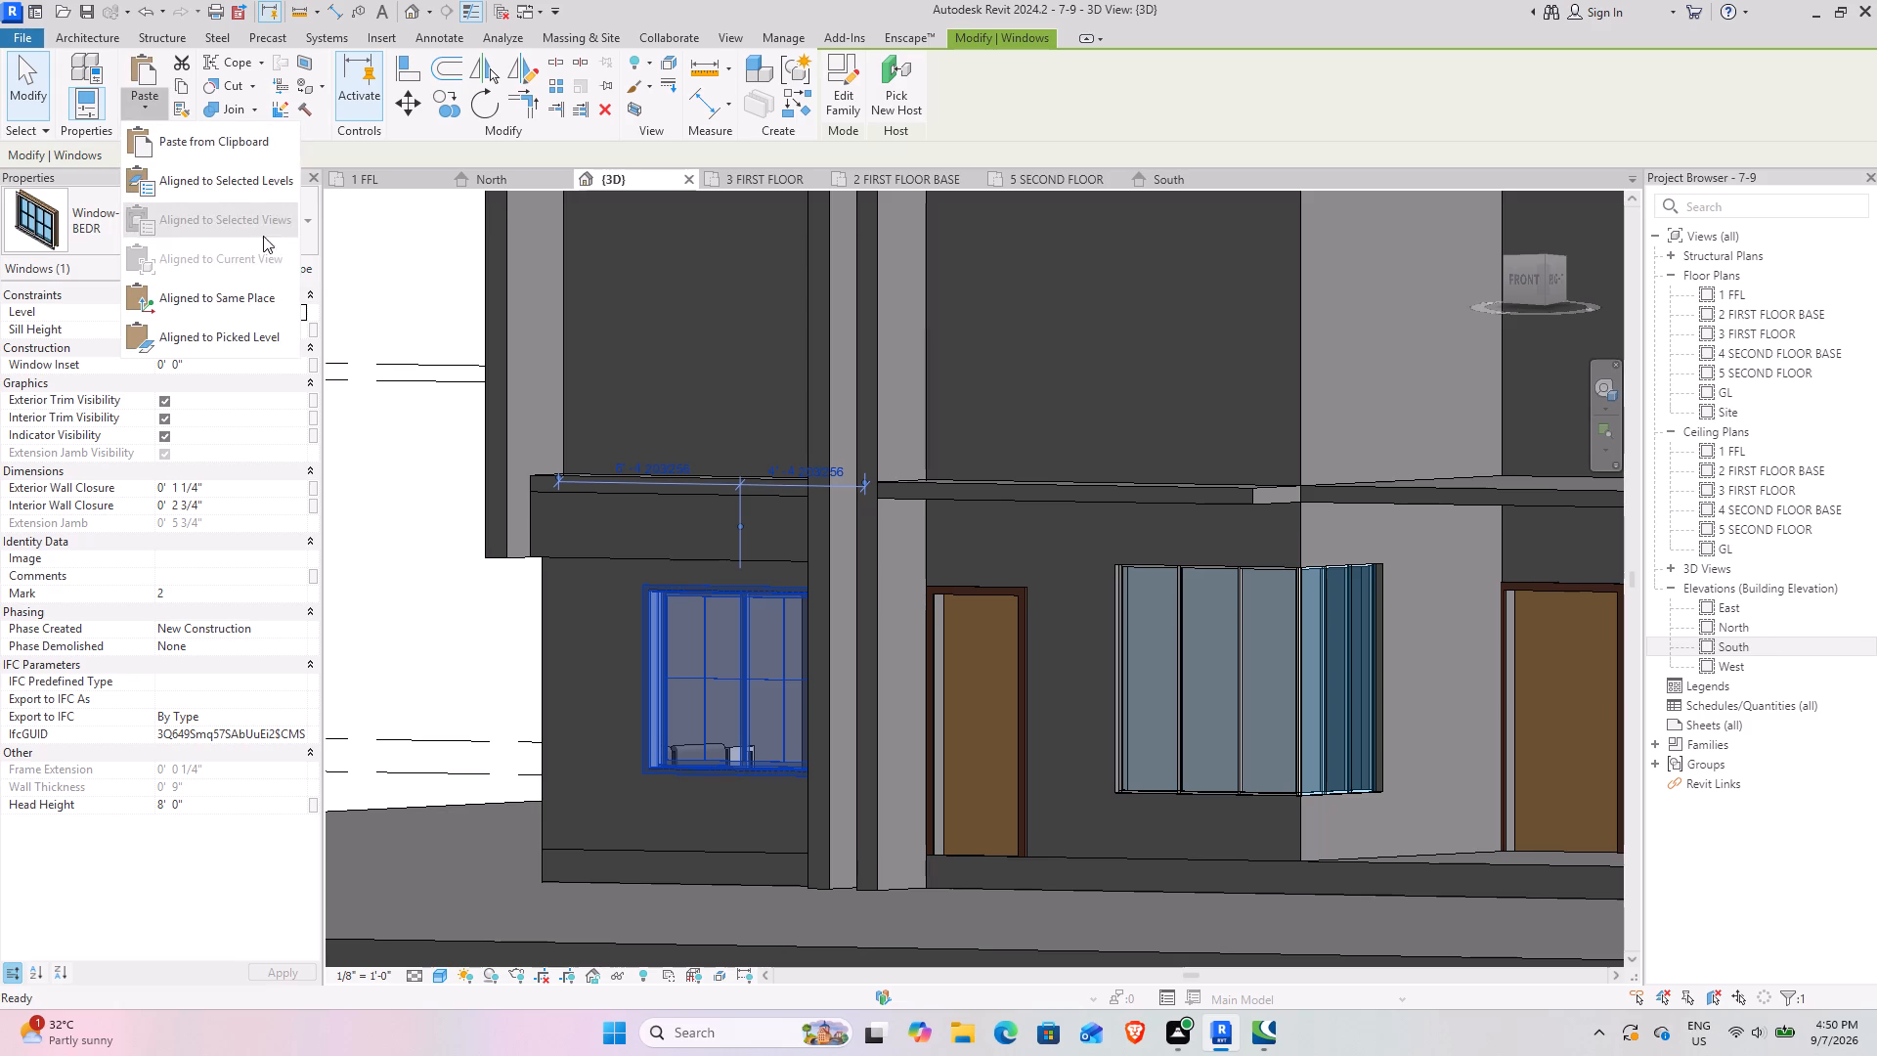
left_click(196, 185)
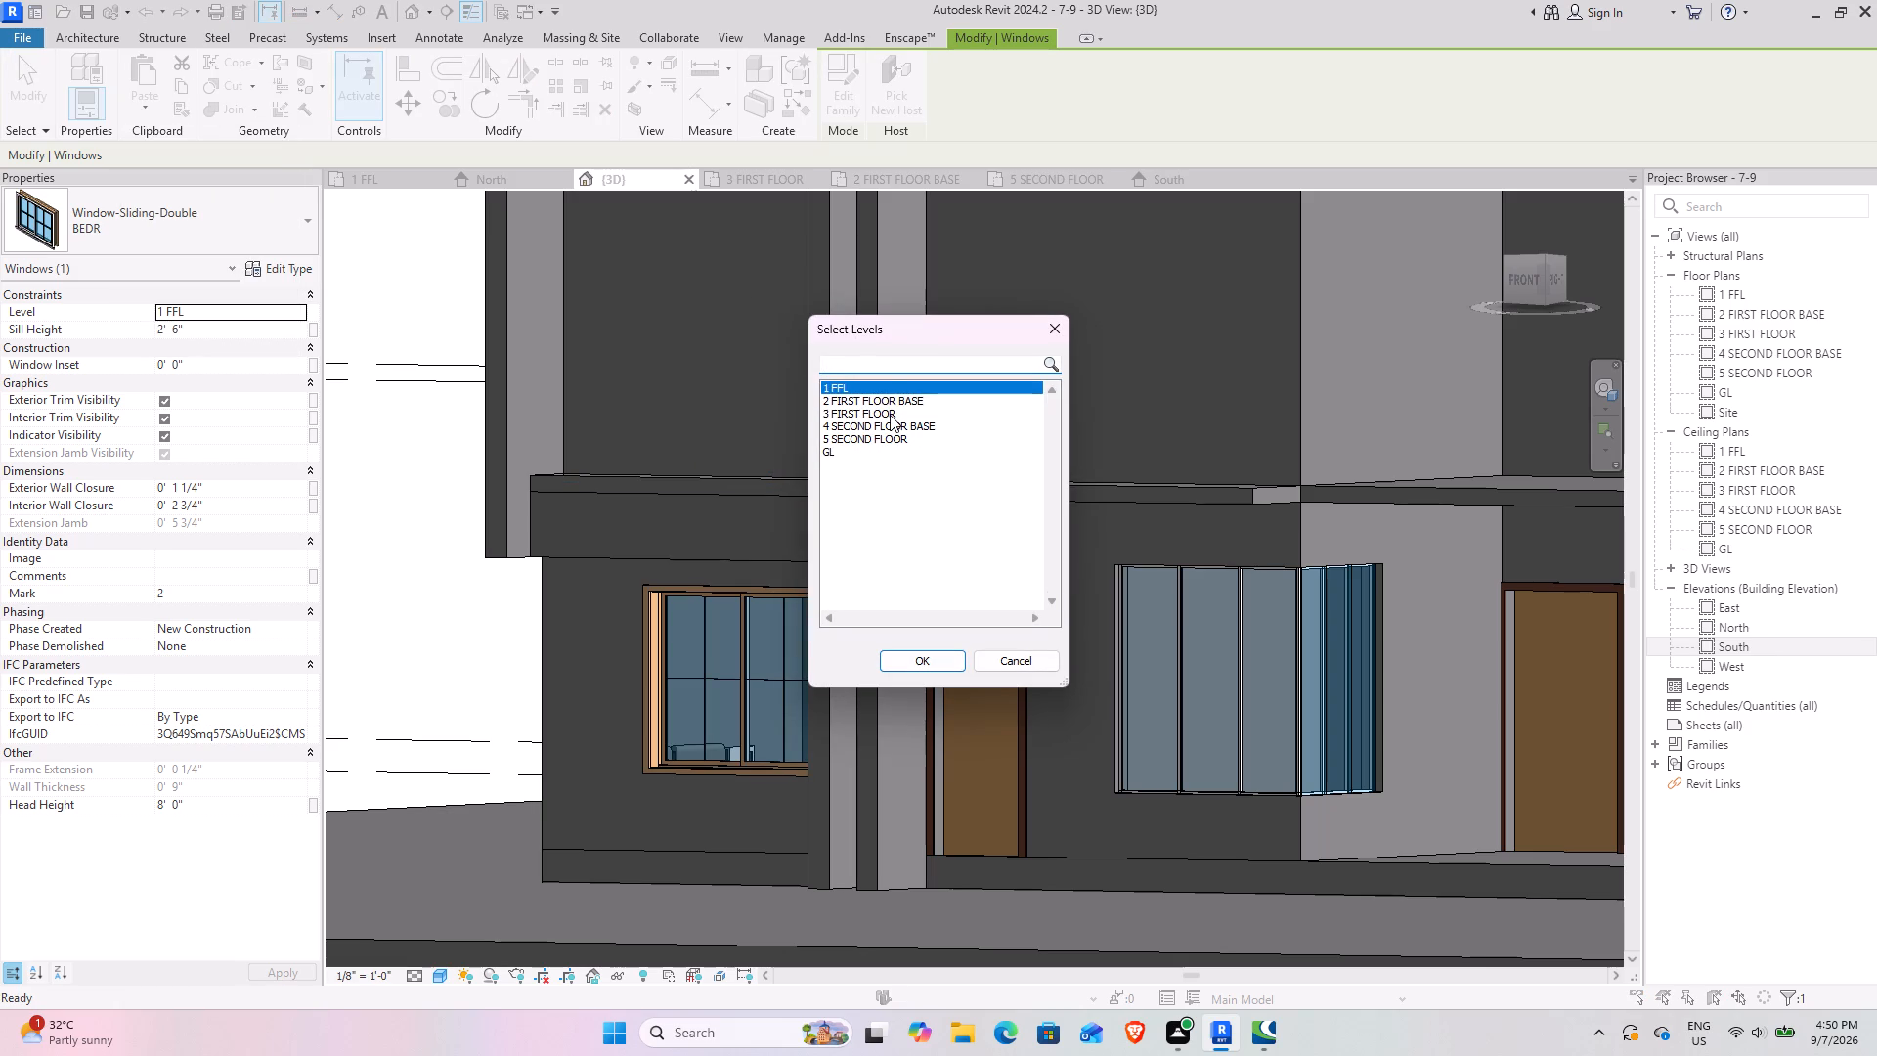
left_click(890, 415)
left_click(899, 659)
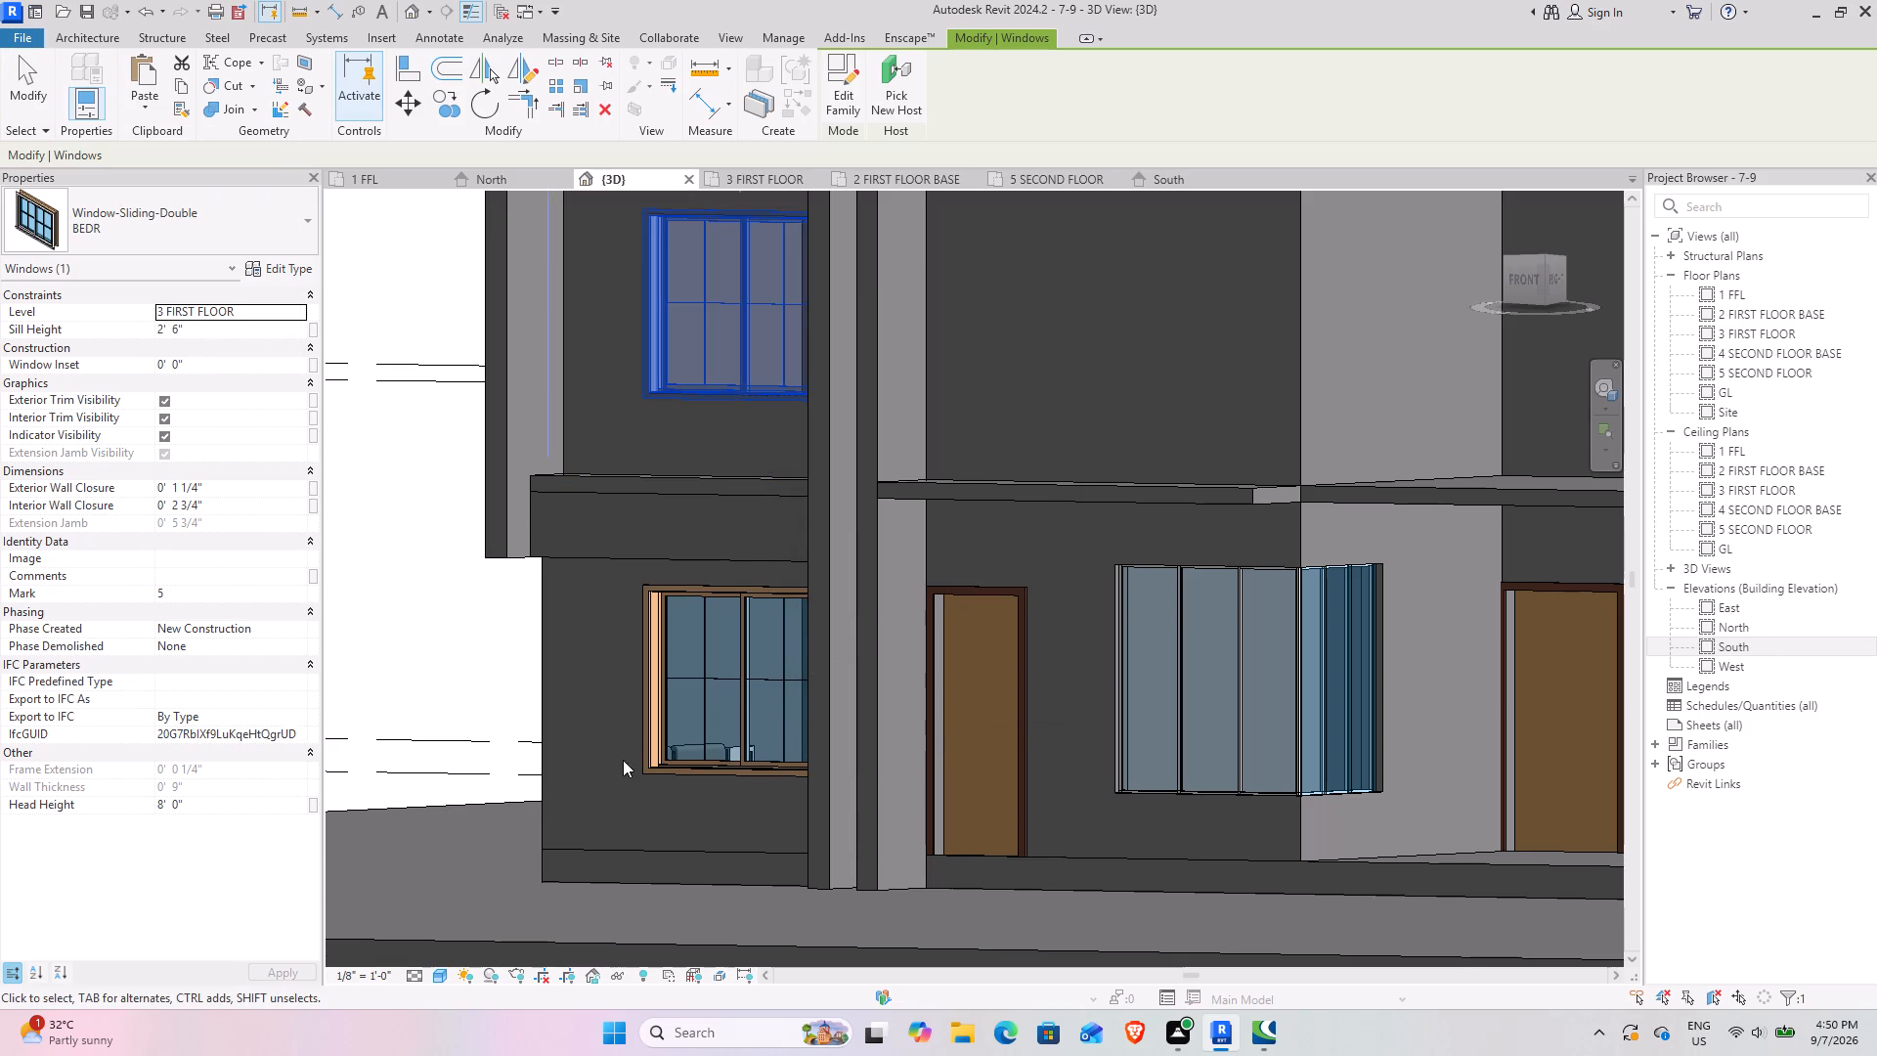
scroll(589, 709, "down", 4)
middle_click_drag(577, 682, 570, 705, "shift")
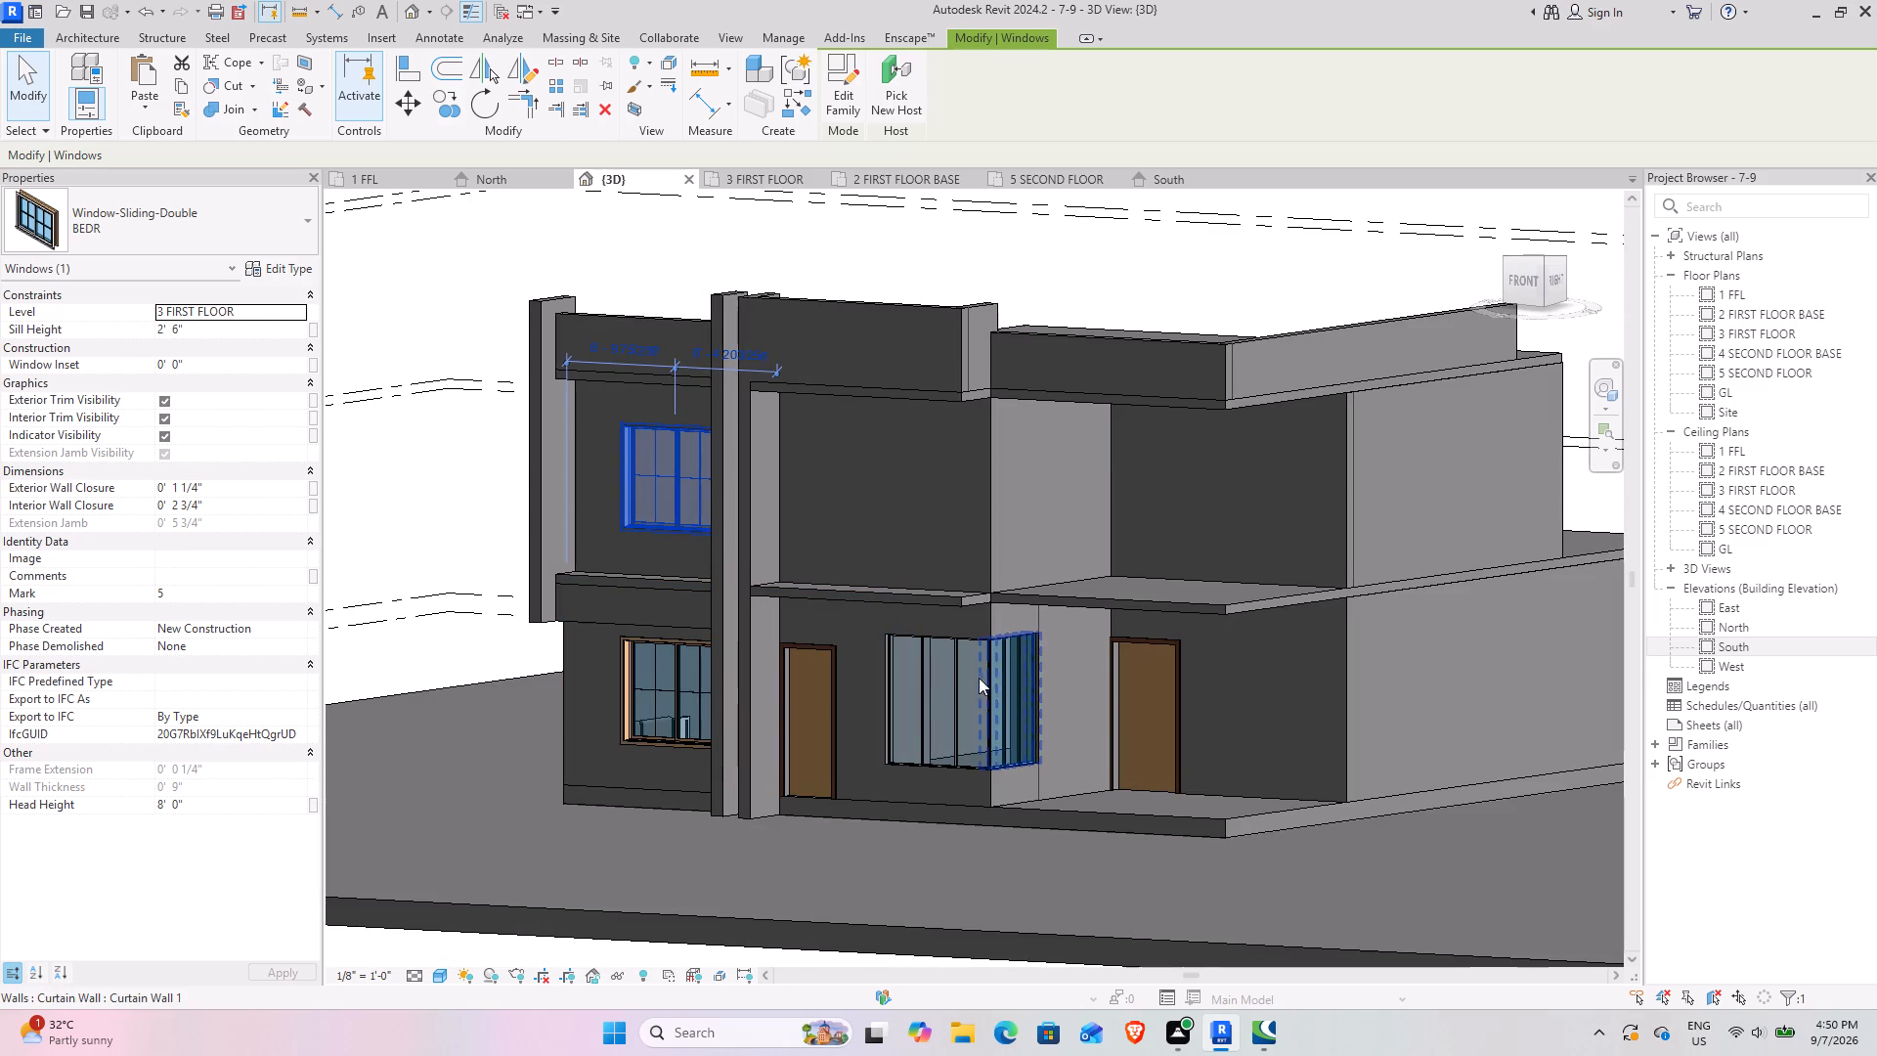
scroll(932, 660, "down", 4)
key("Escape")
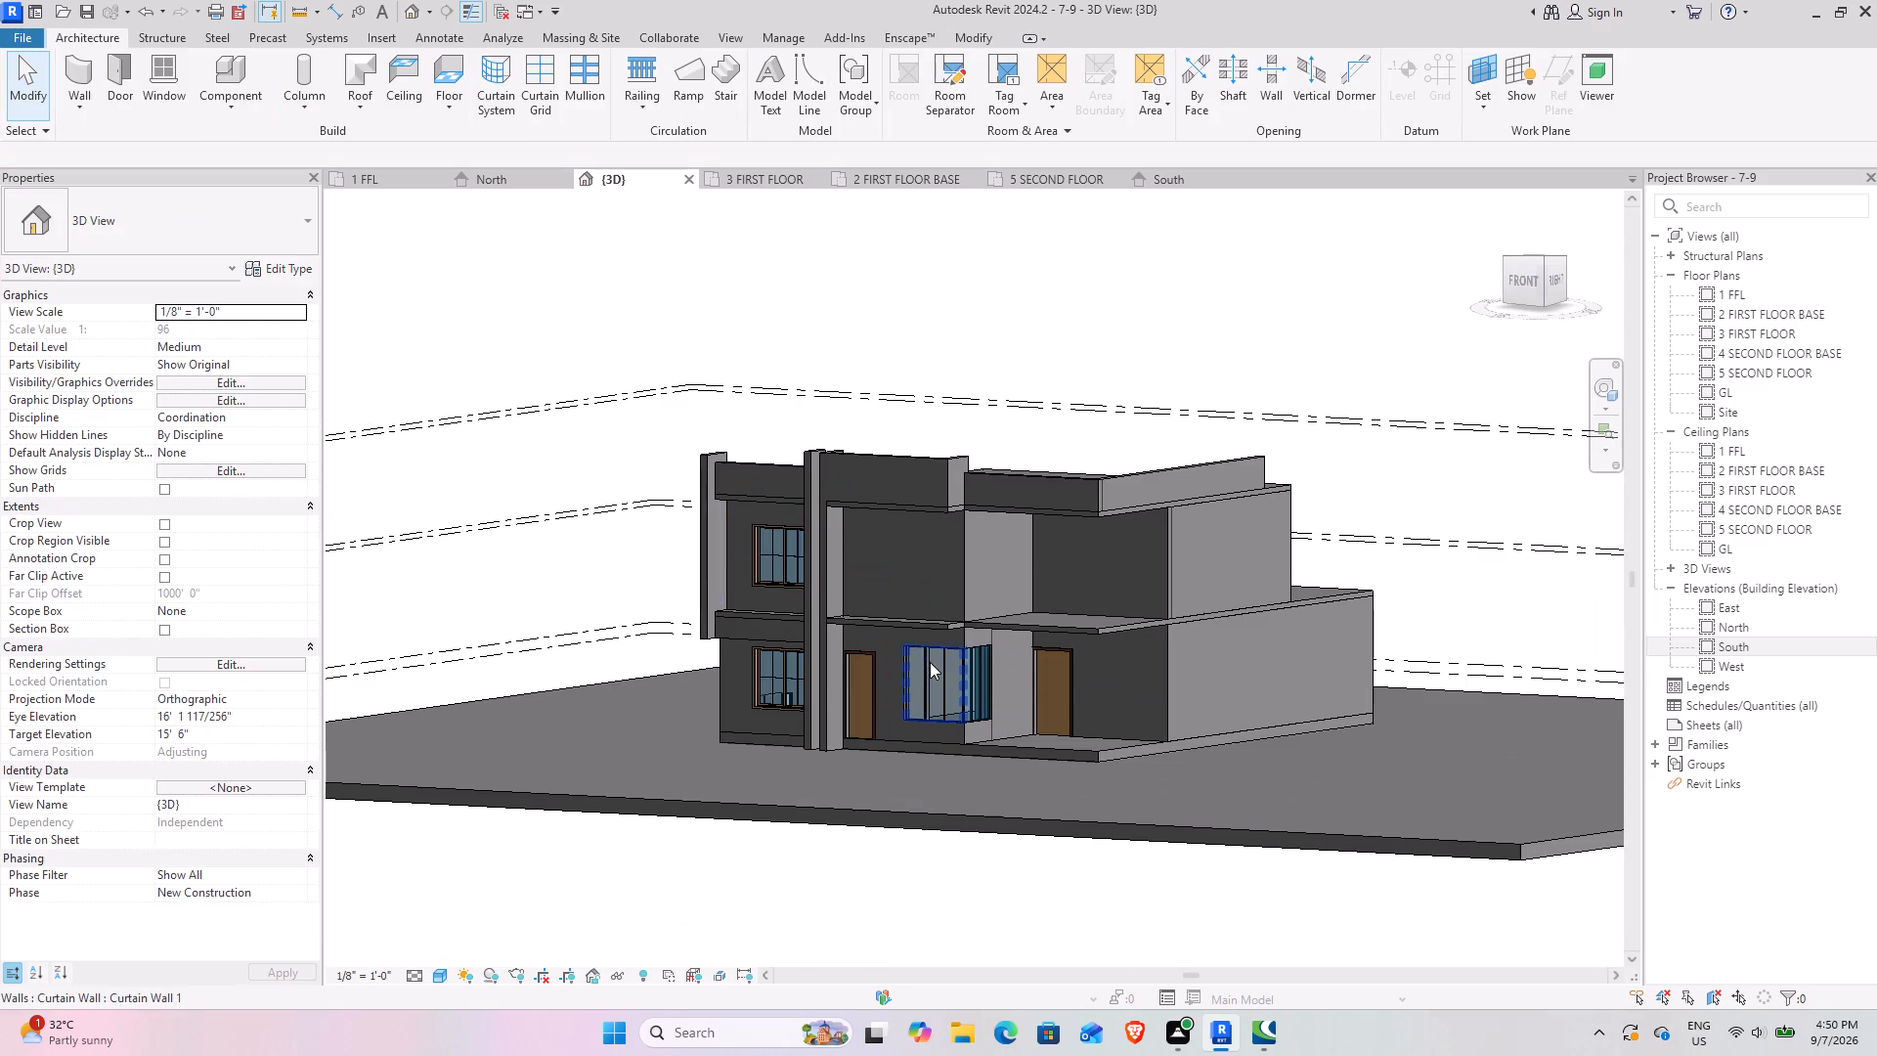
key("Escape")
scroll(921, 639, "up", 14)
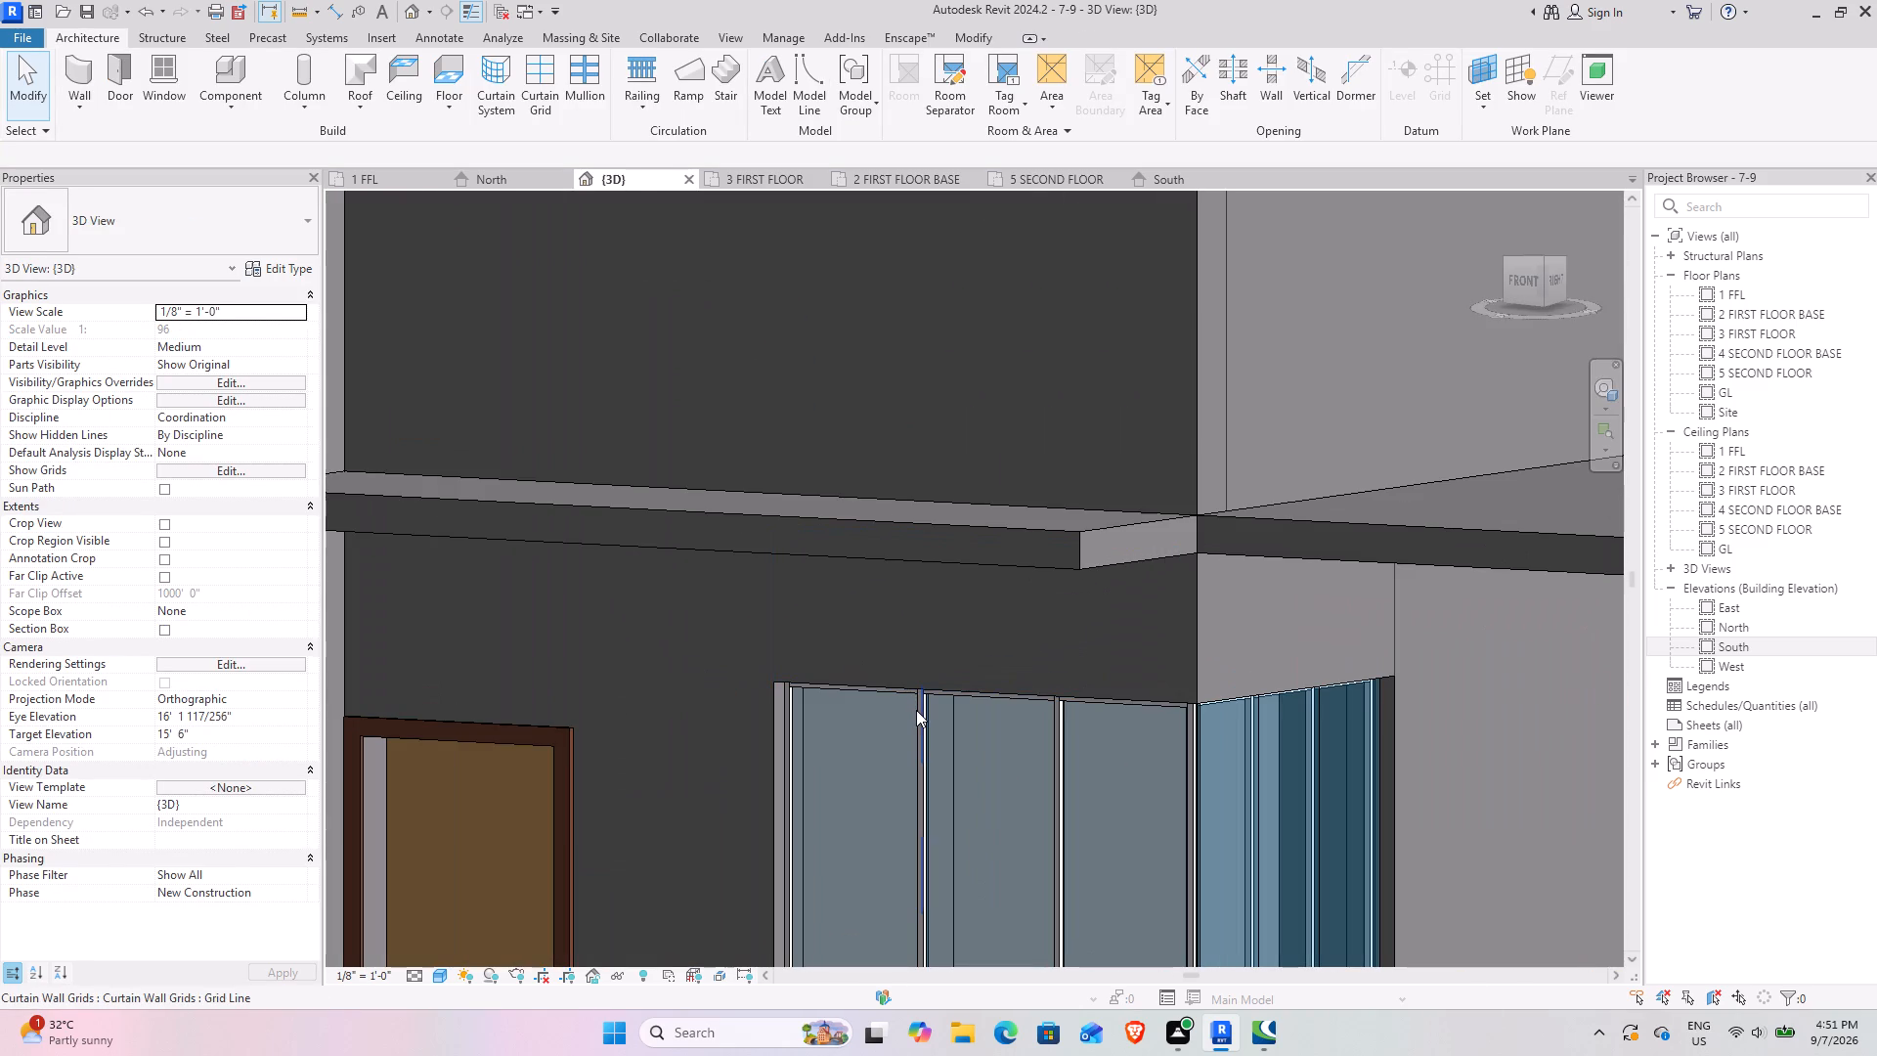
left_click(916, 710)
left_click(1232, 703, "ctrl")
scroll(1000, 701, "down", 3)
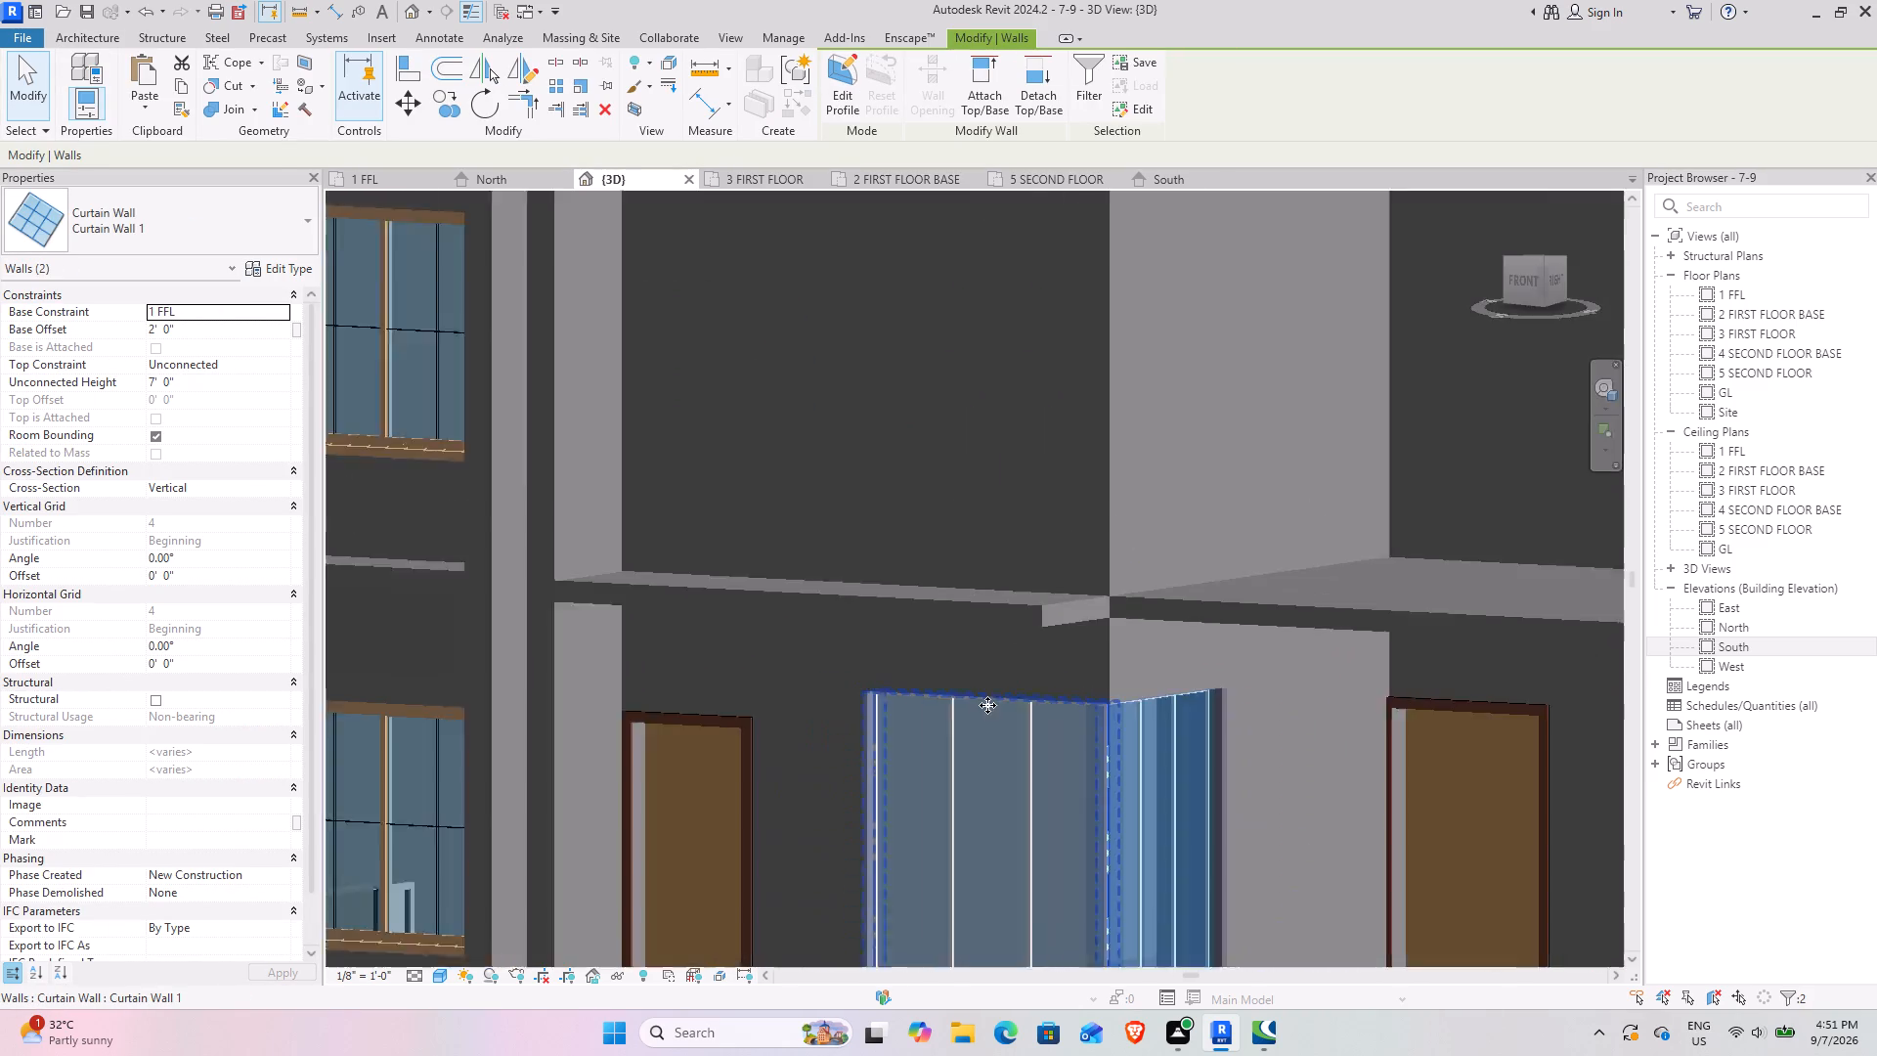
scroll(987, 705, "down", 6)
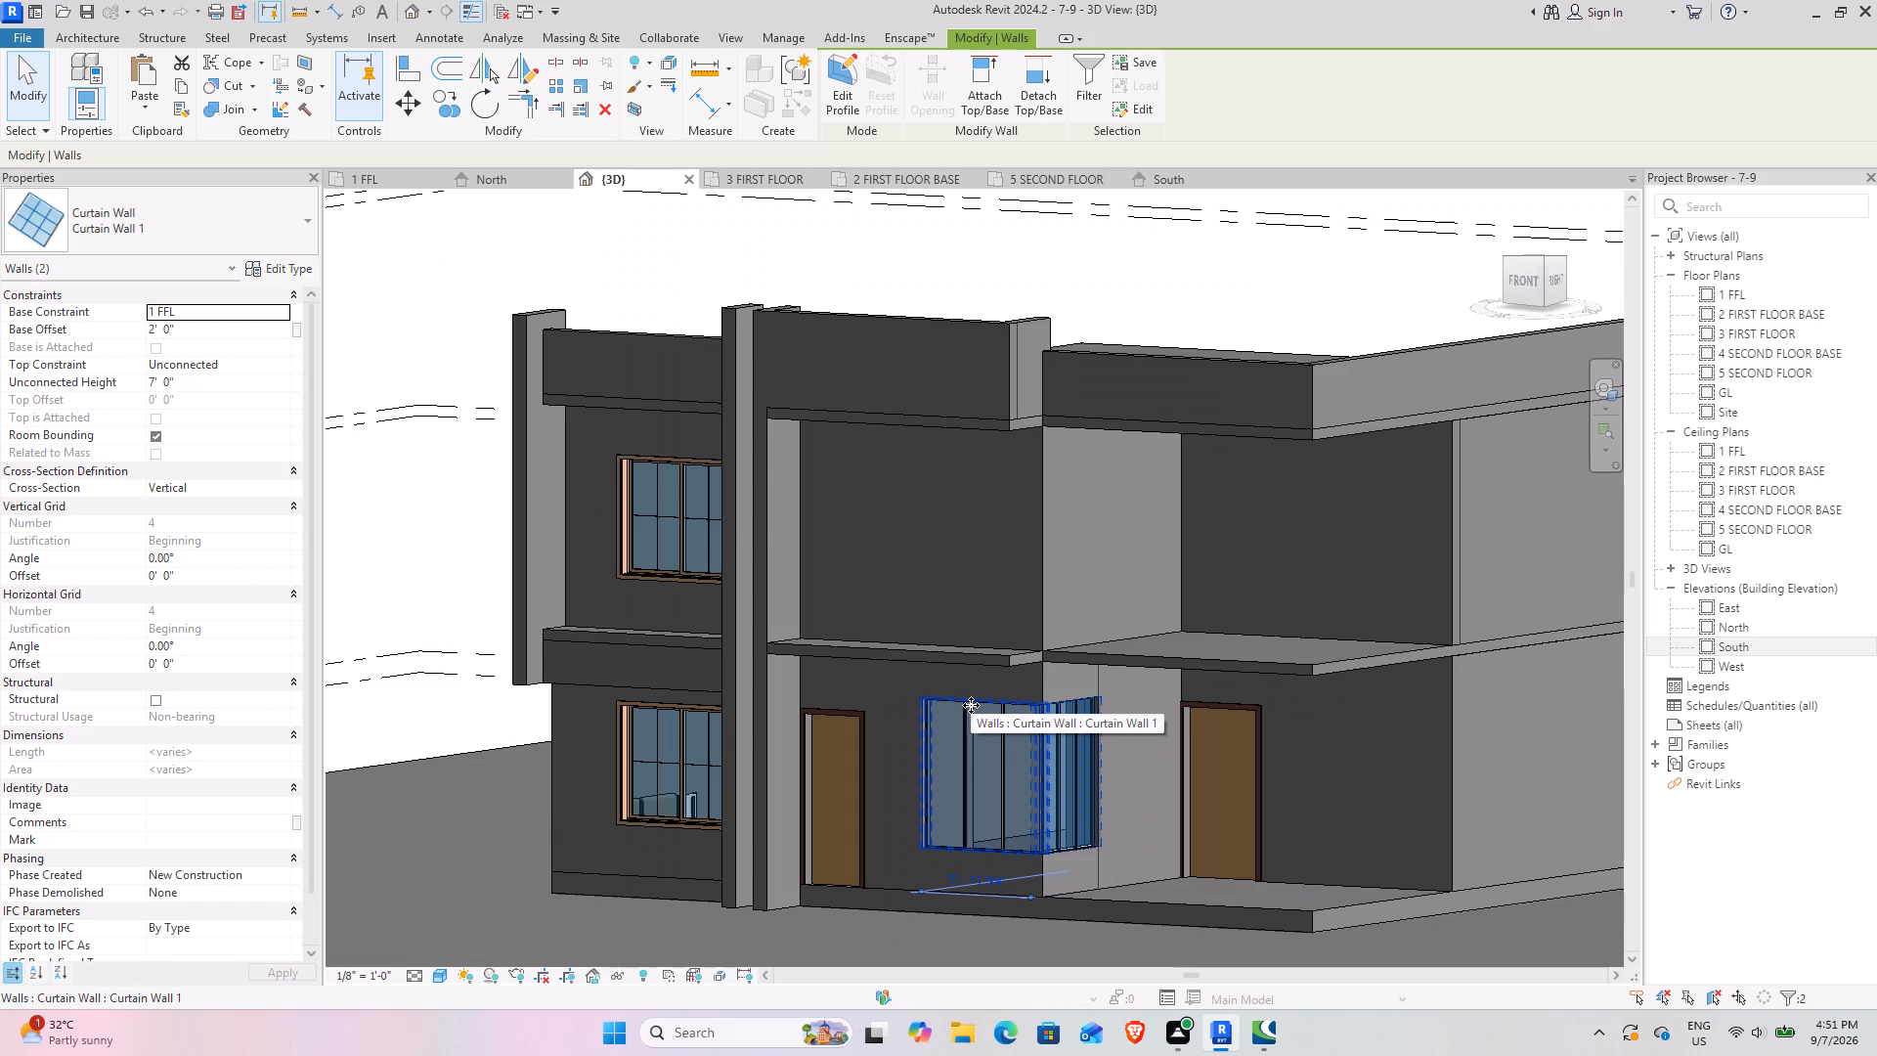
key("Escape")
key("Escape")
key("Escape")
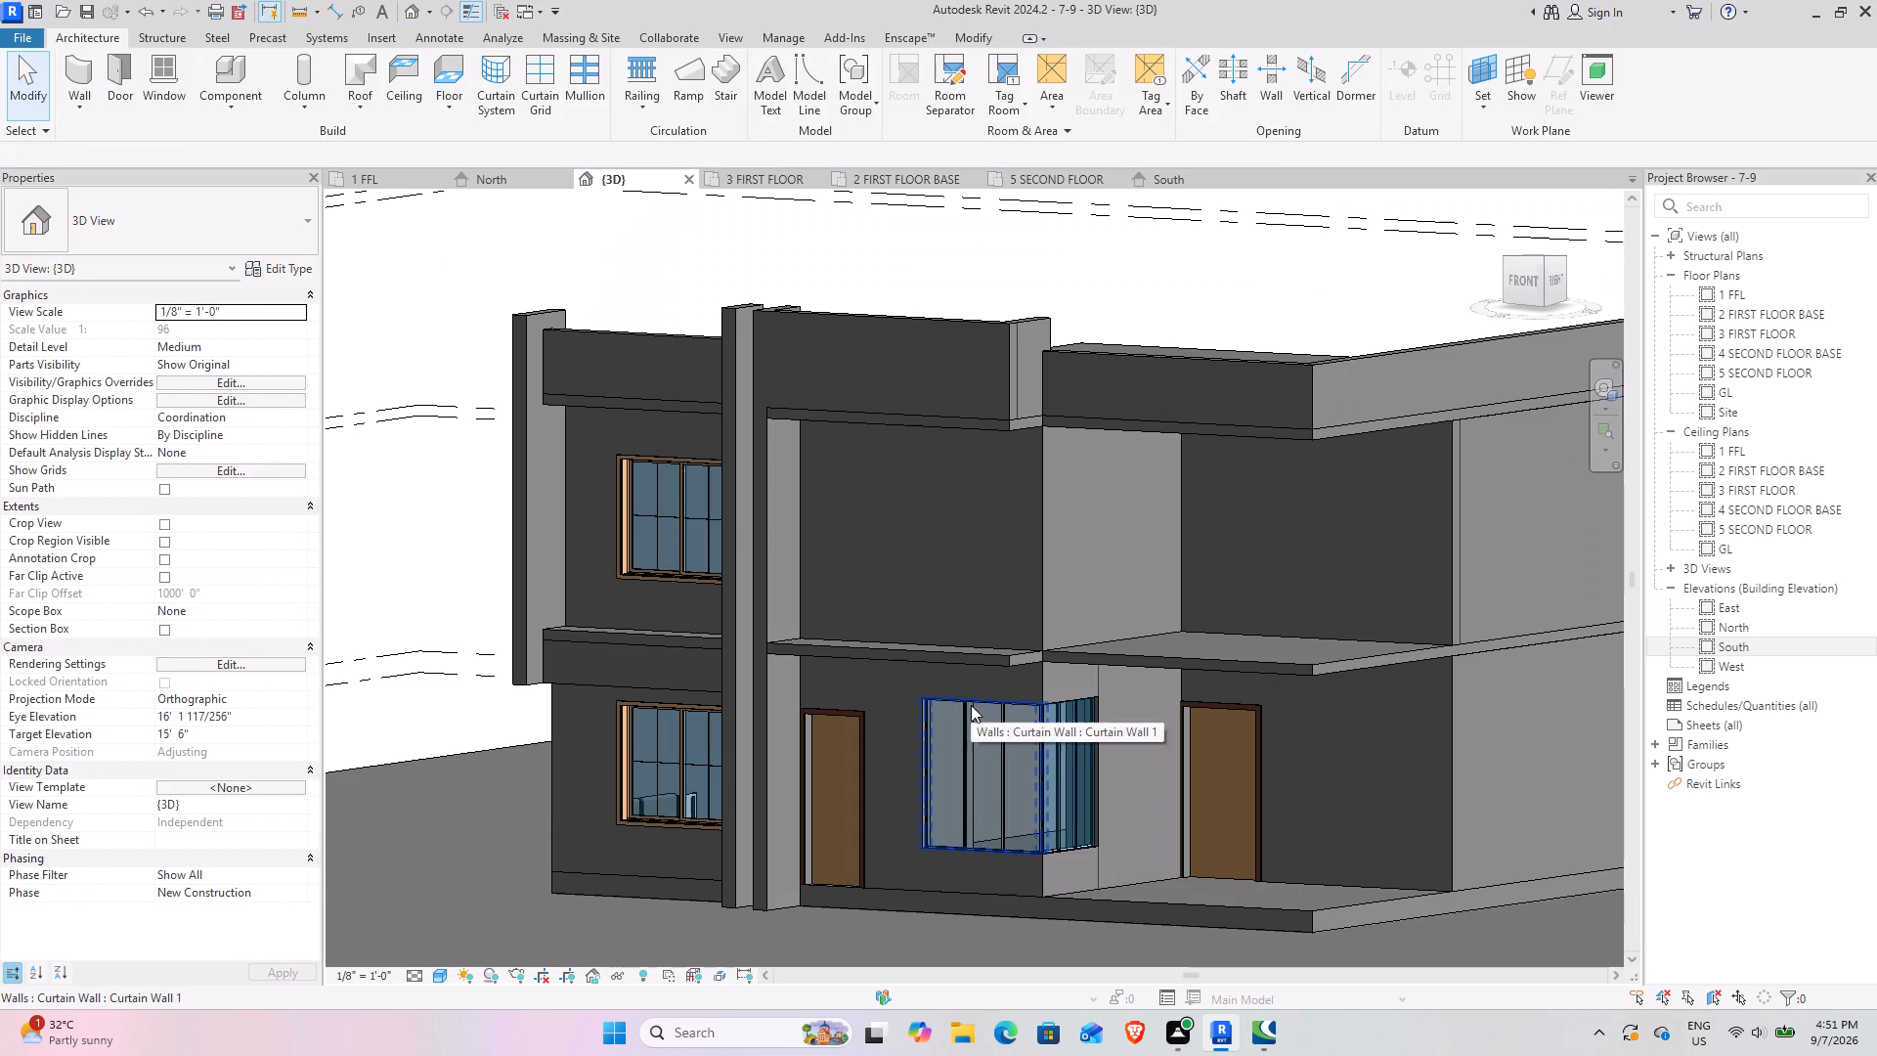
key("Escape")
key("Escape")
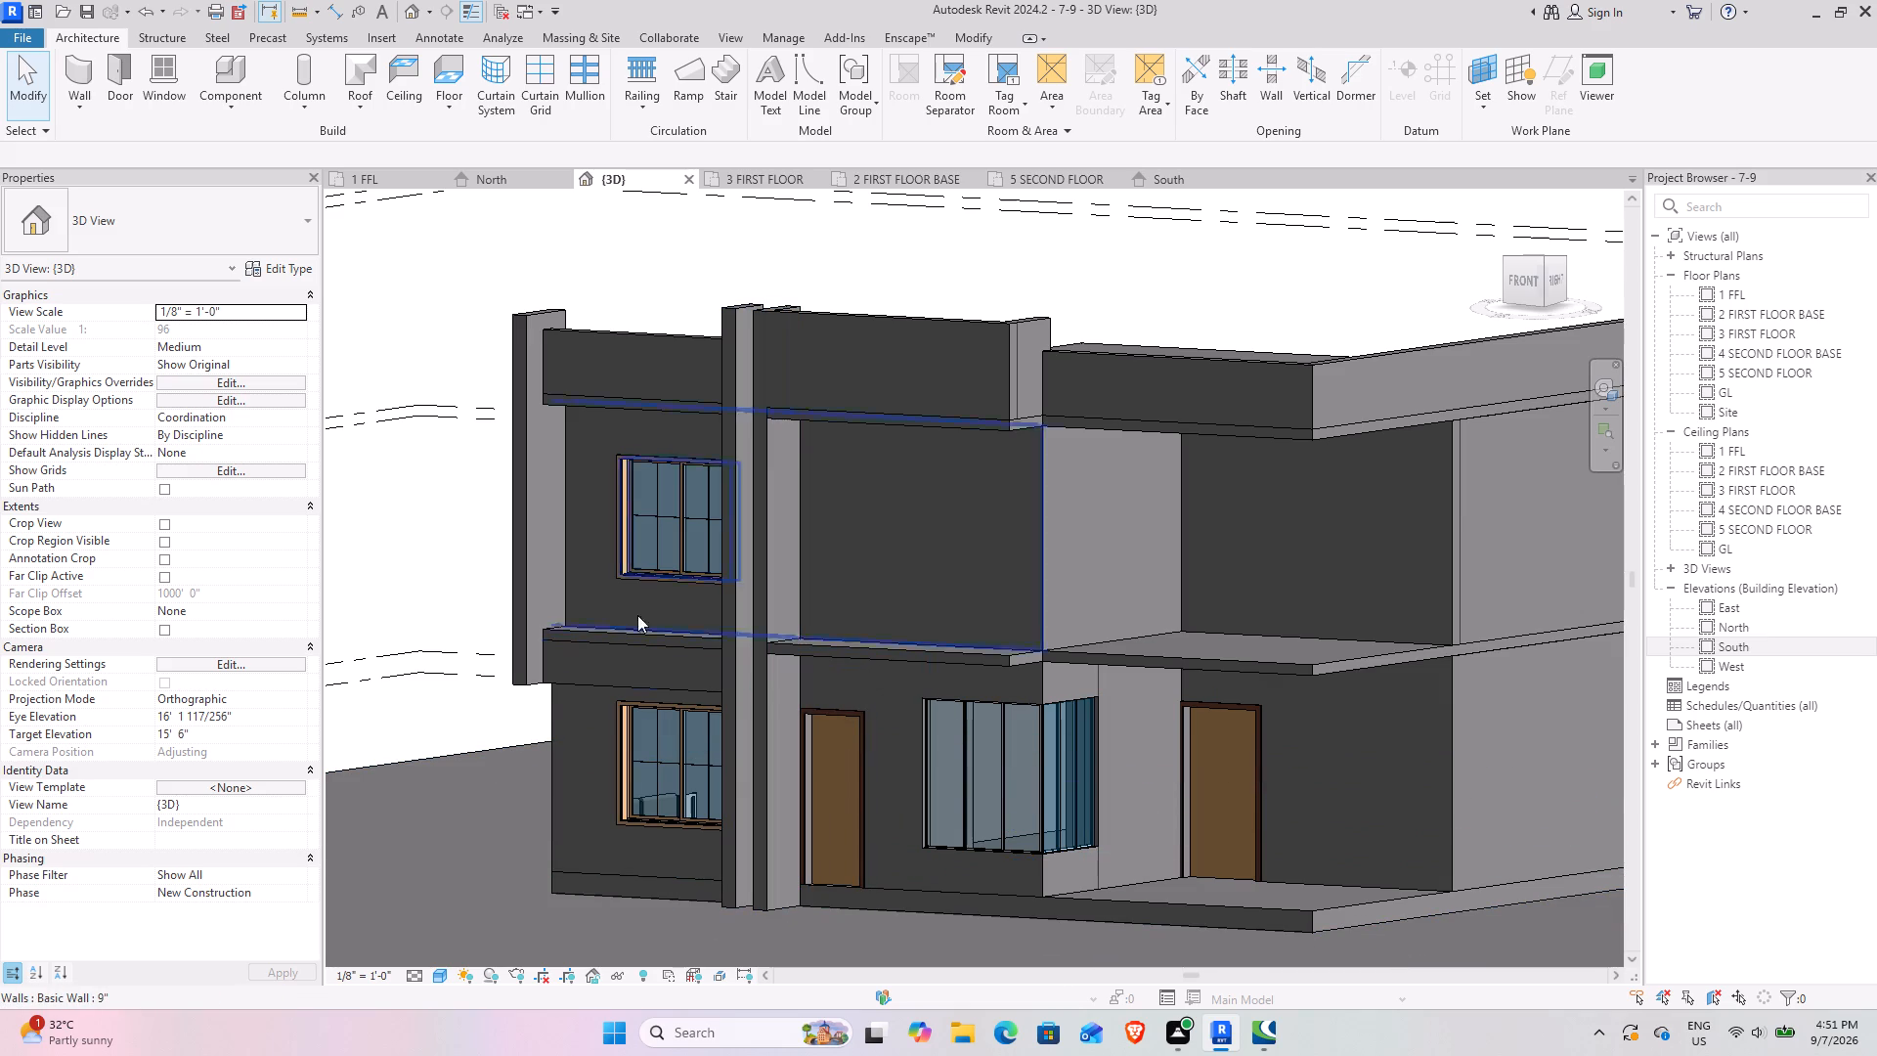
On 3 FIRST FLOOR, place BEDR double sliding windows centred in the middle front room's south wall and in the east room's south wall.
left_click(779, 184)
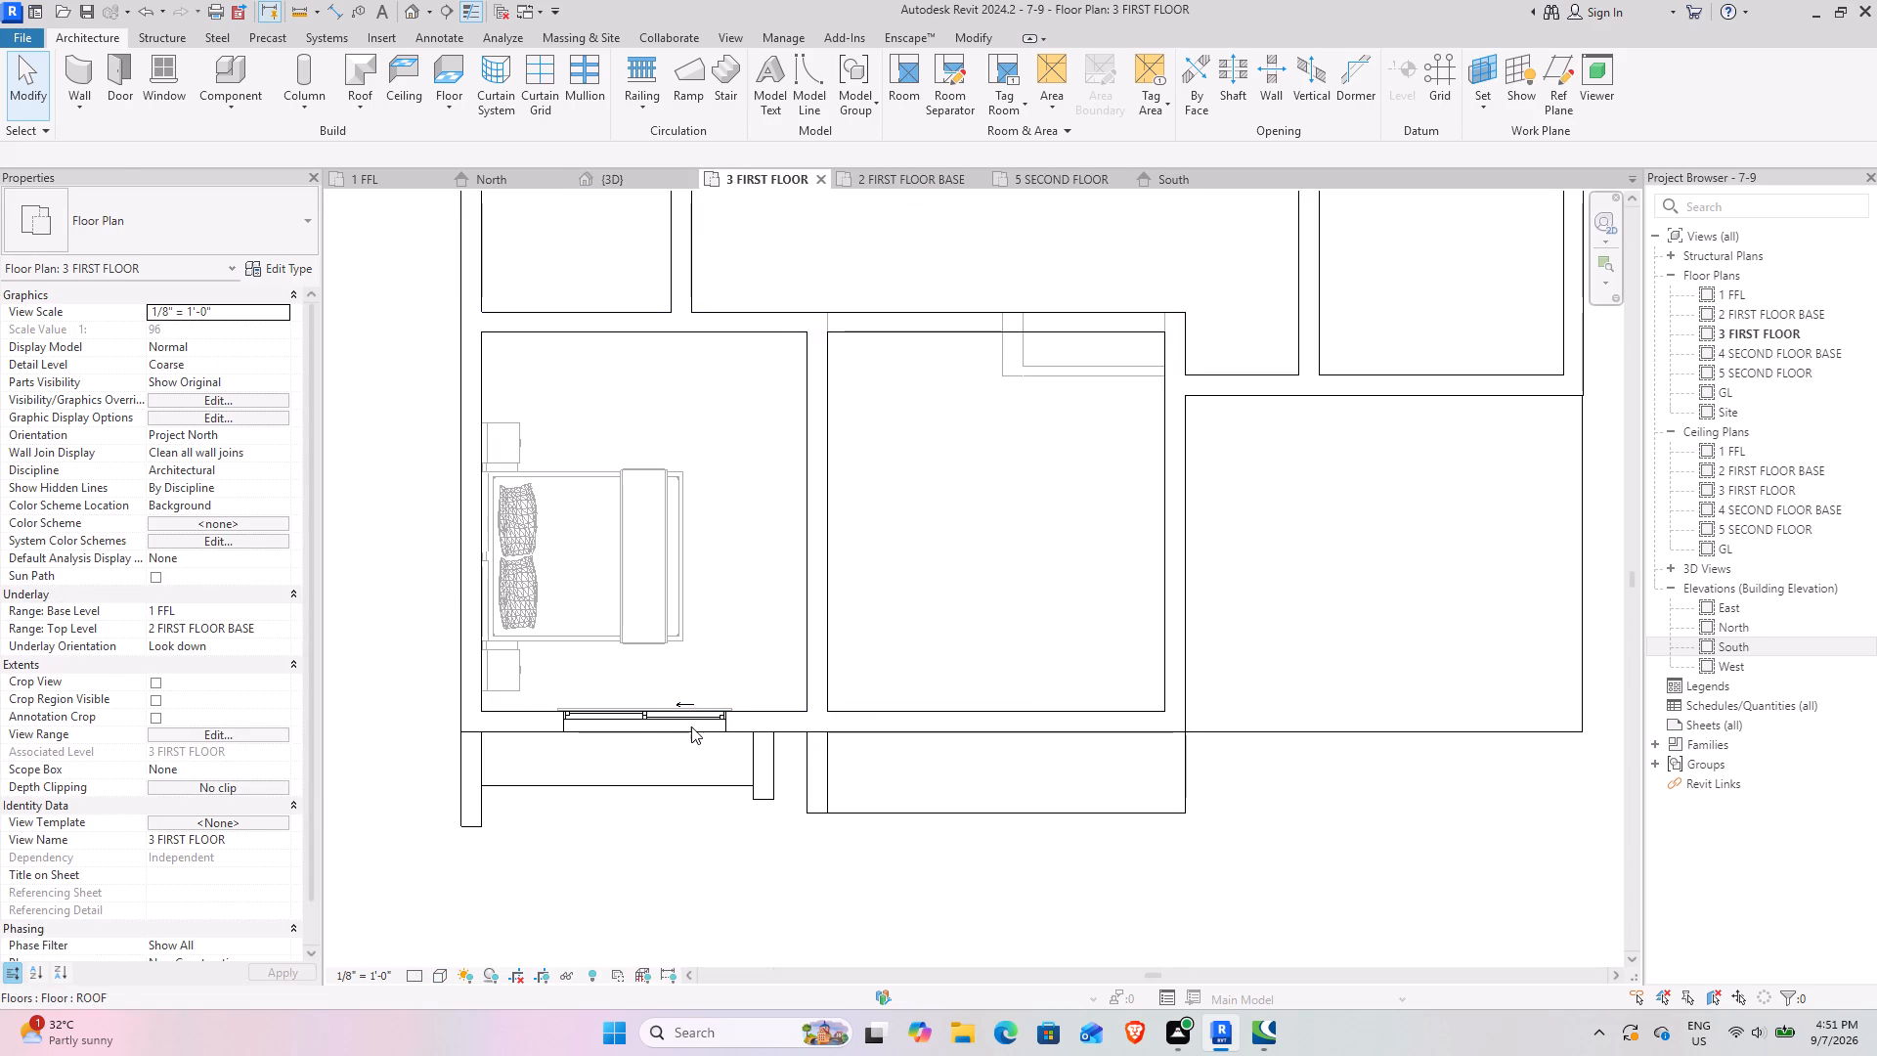
left_click(691, 726)
left_click(805, 106)
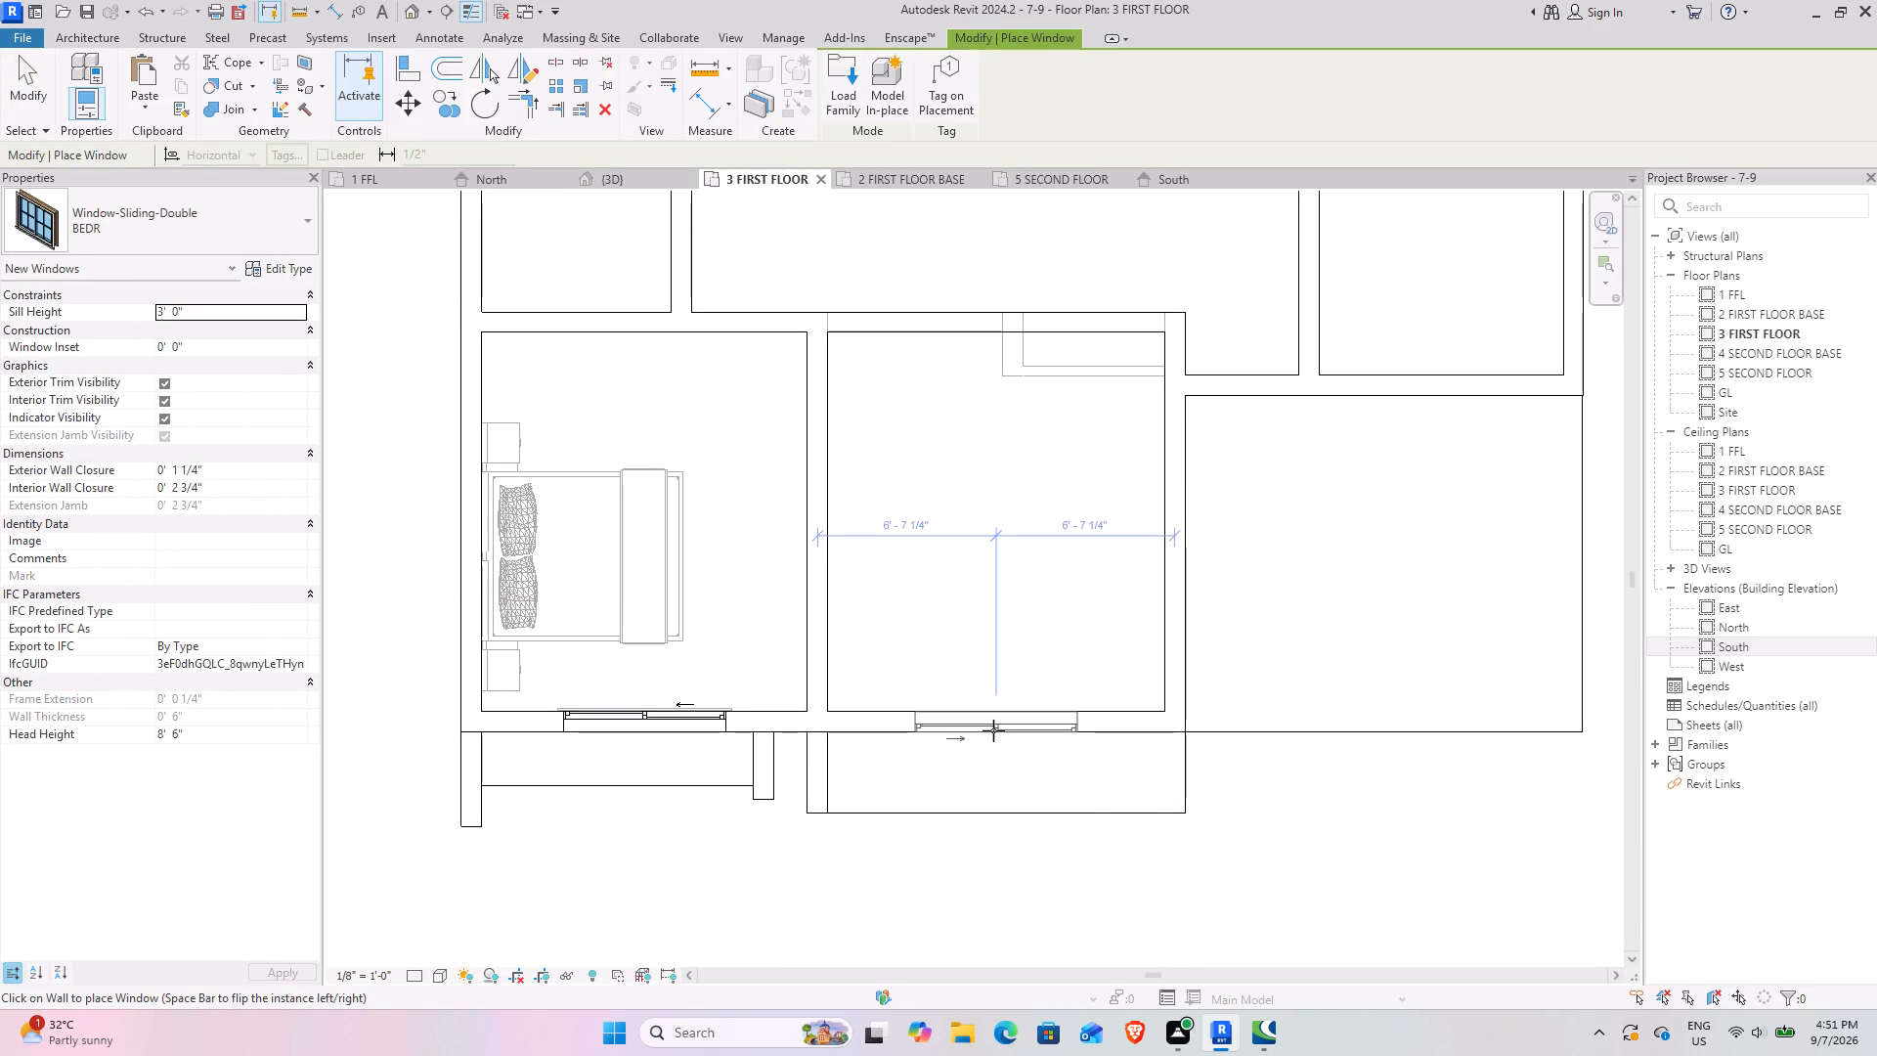
left_click(1003, 706)
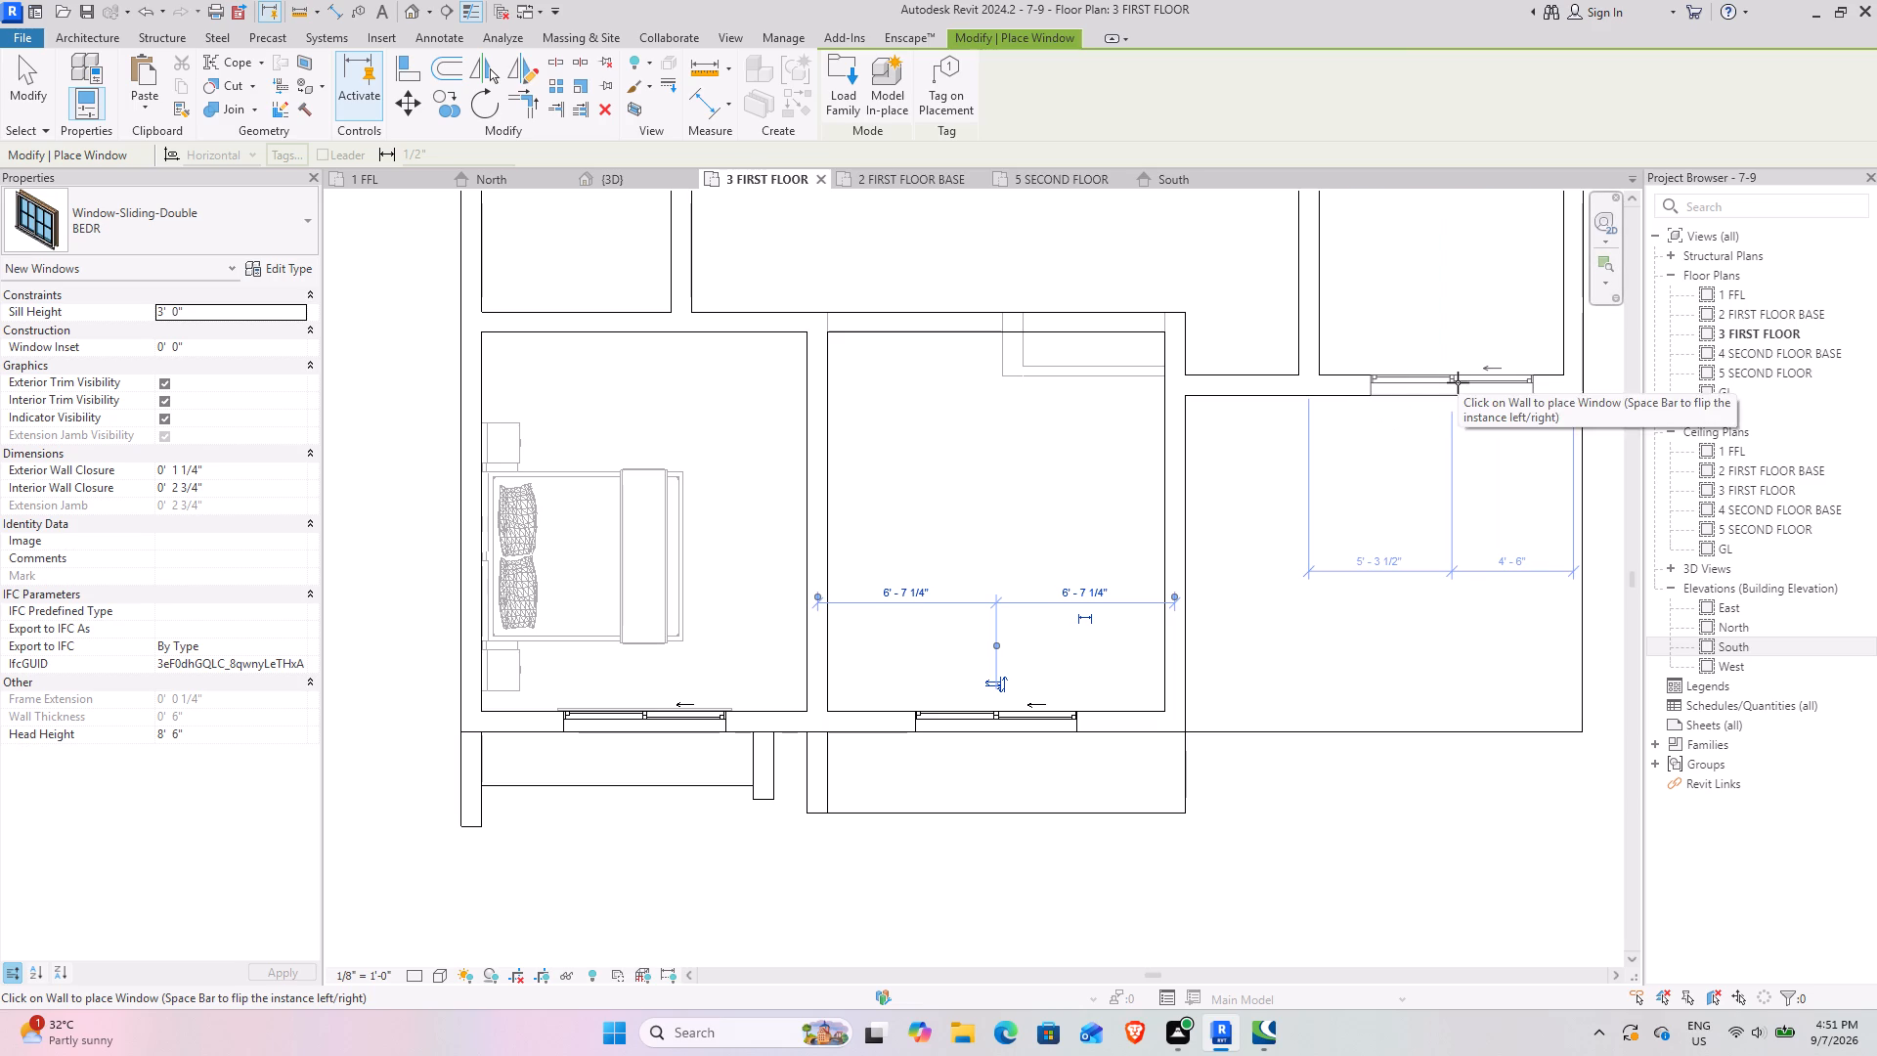
left_click(1458, 382)
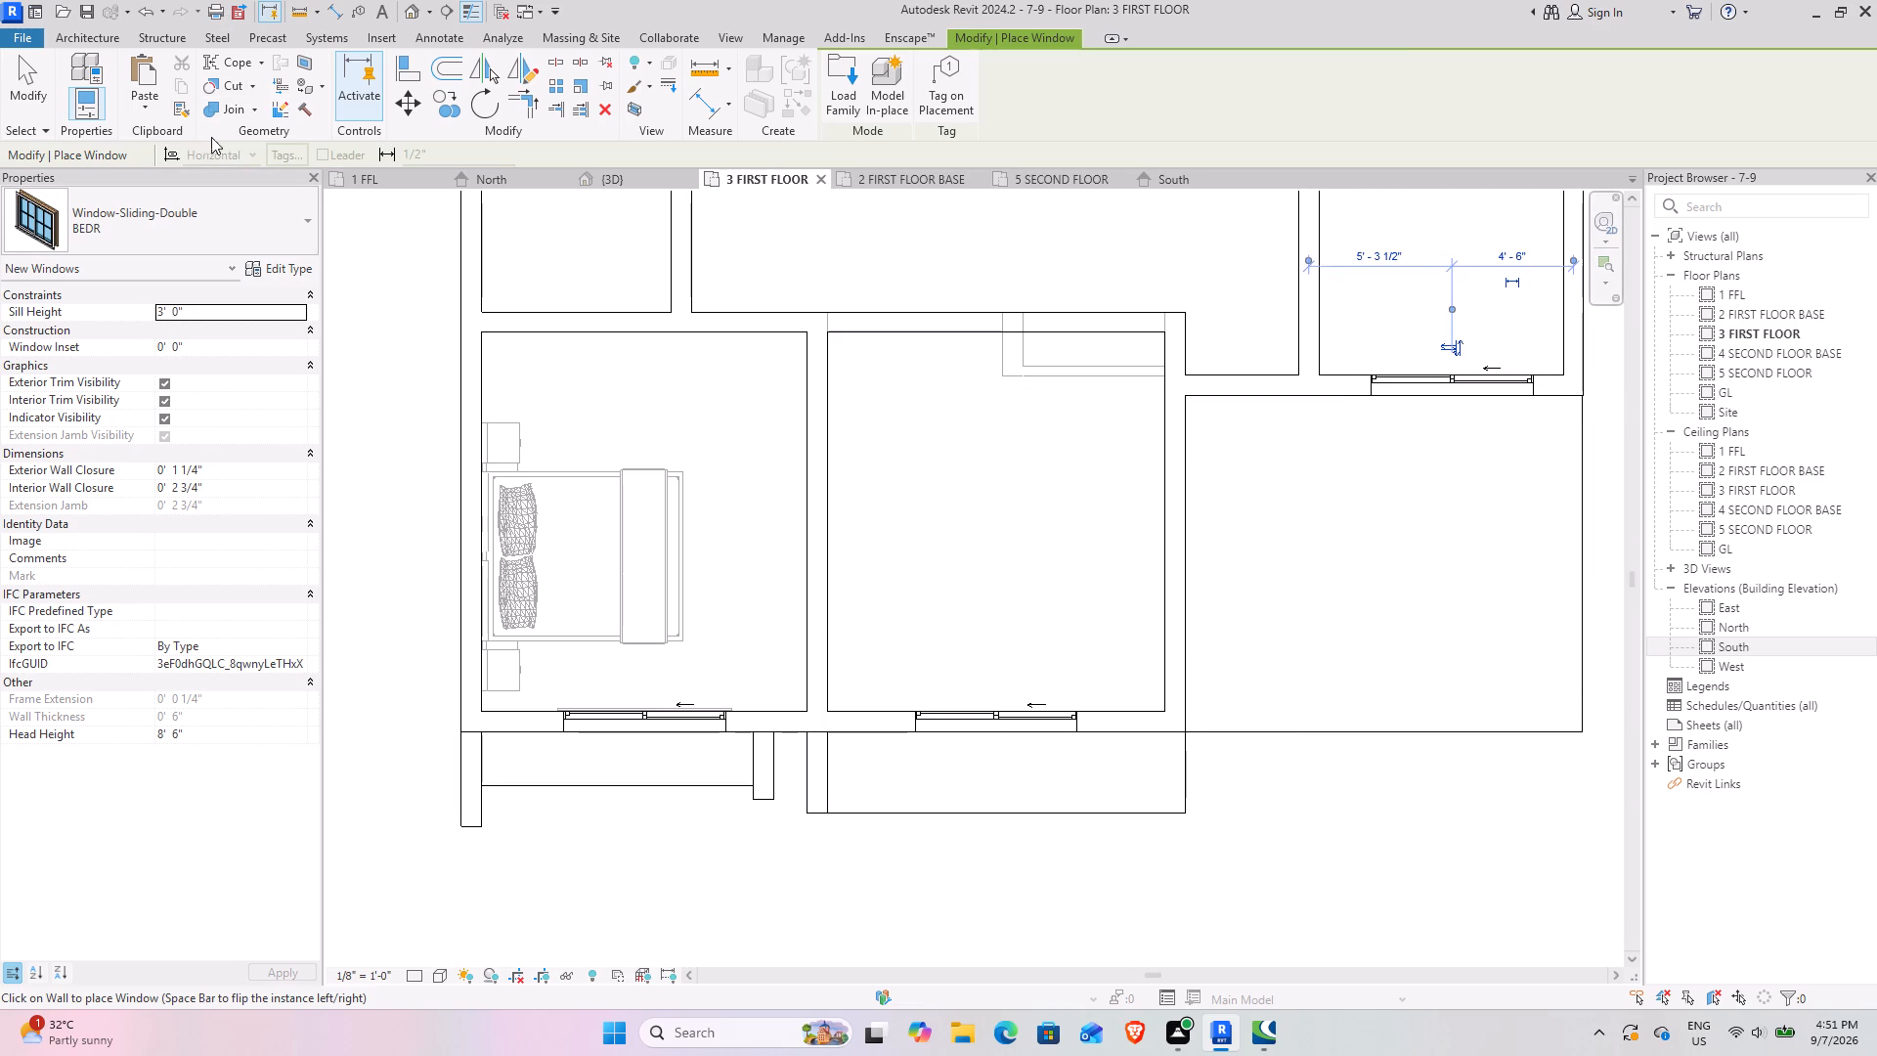
Place two BEDR single-flush doors in the front rooms' north wall, 2'-4" either side of their shared partition, swinging into the rooms.
type("DR")
left_click(50, 230)
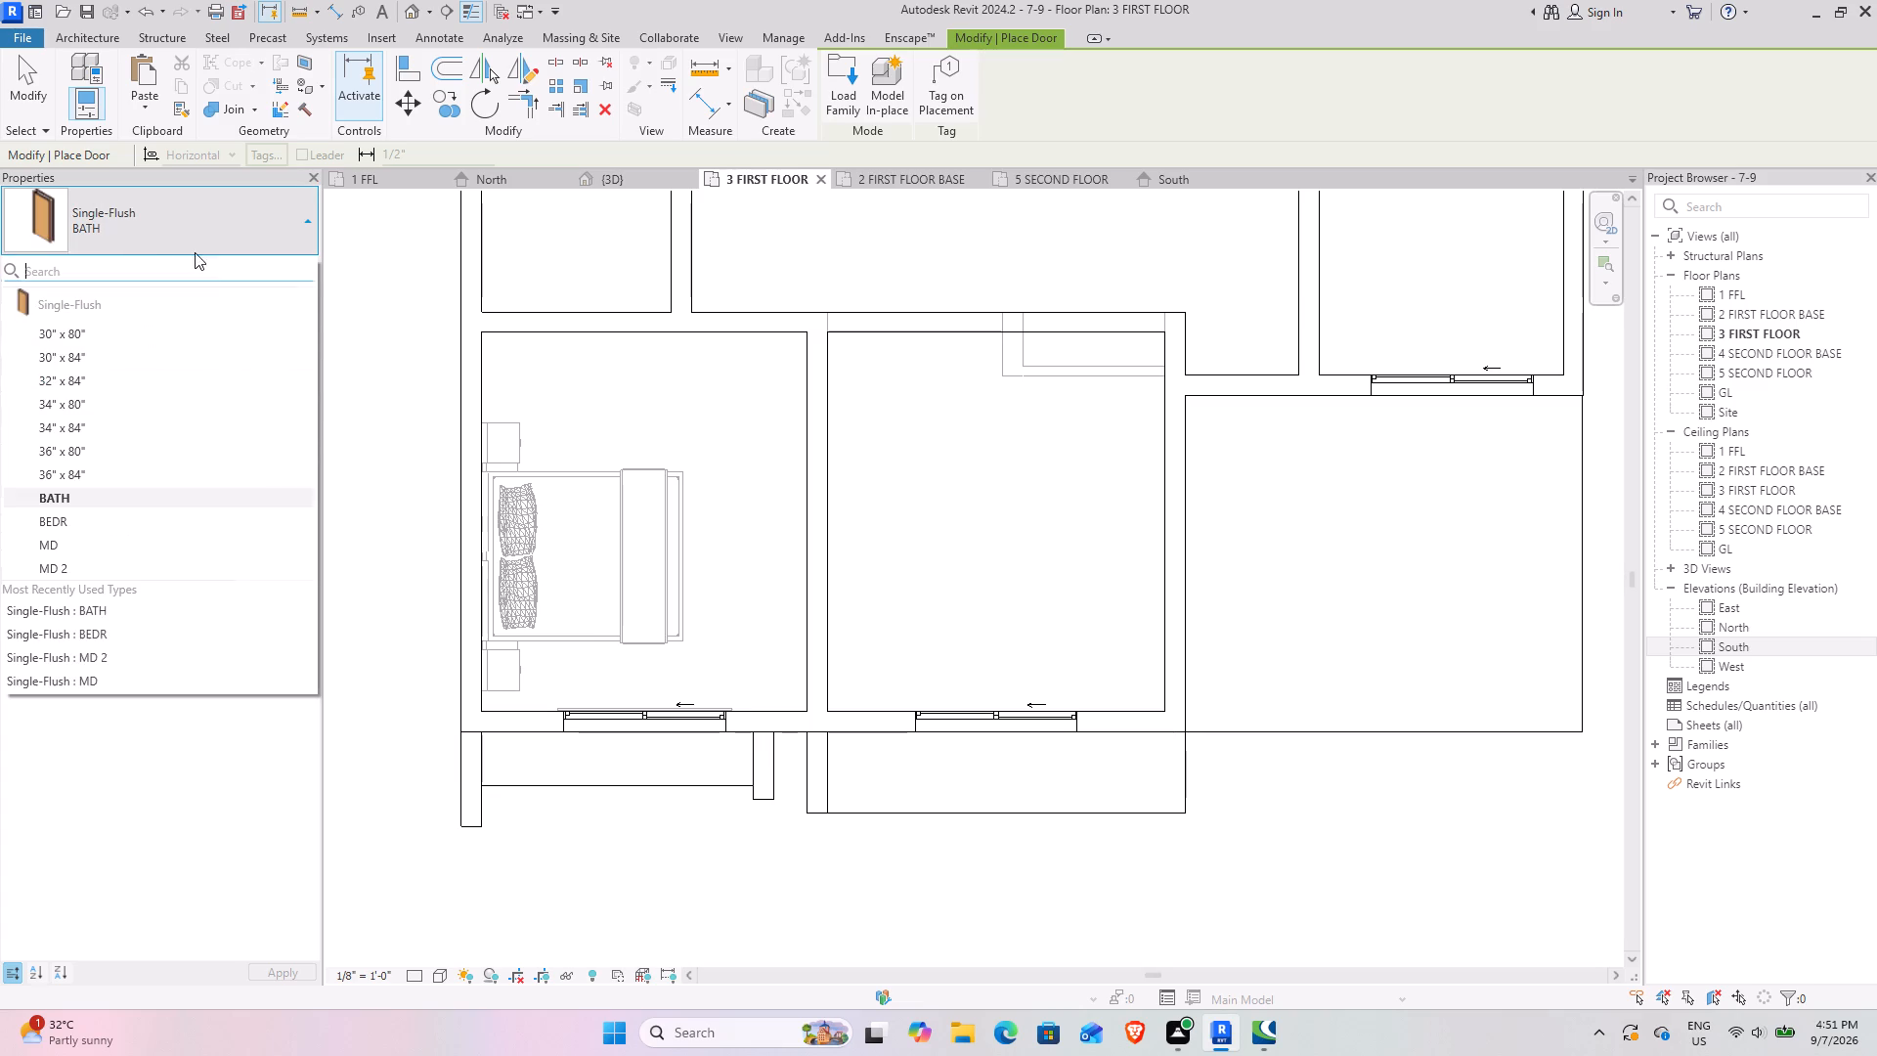
left_click(85, 524)
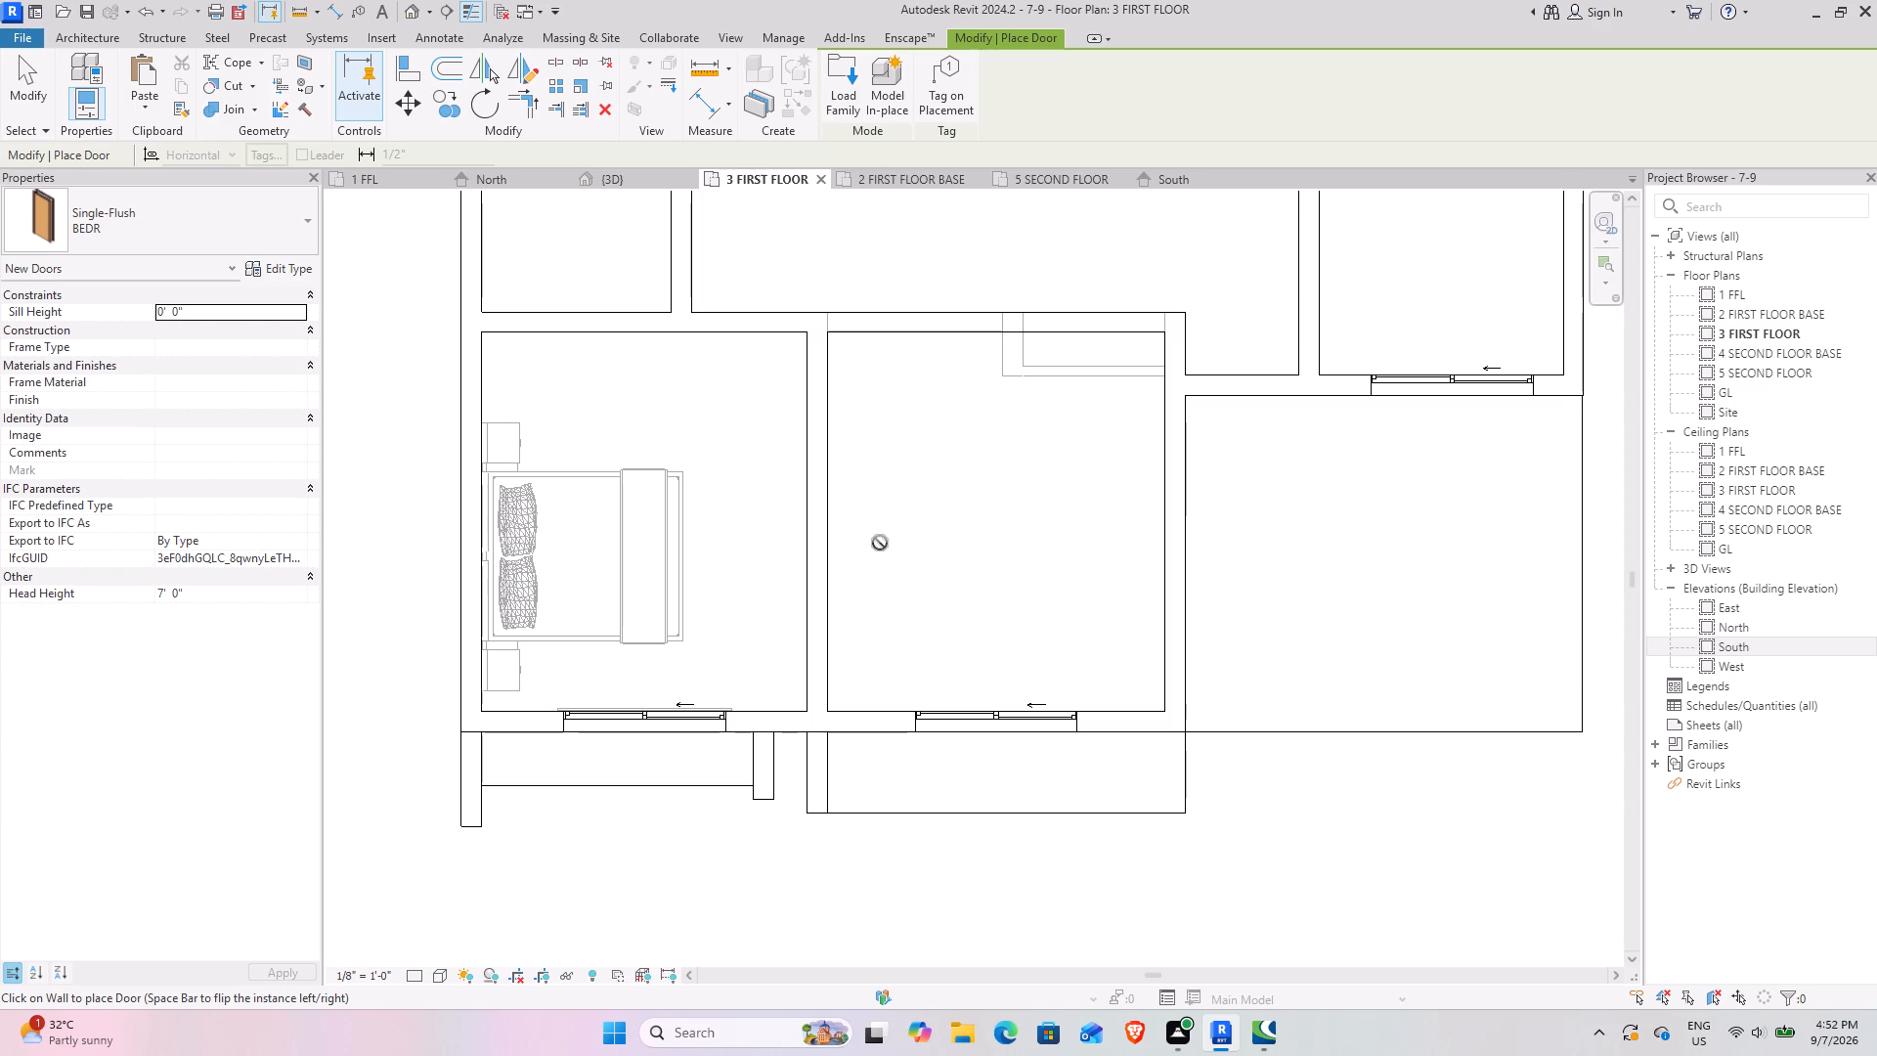
scroll(784, 322, "up", 6)
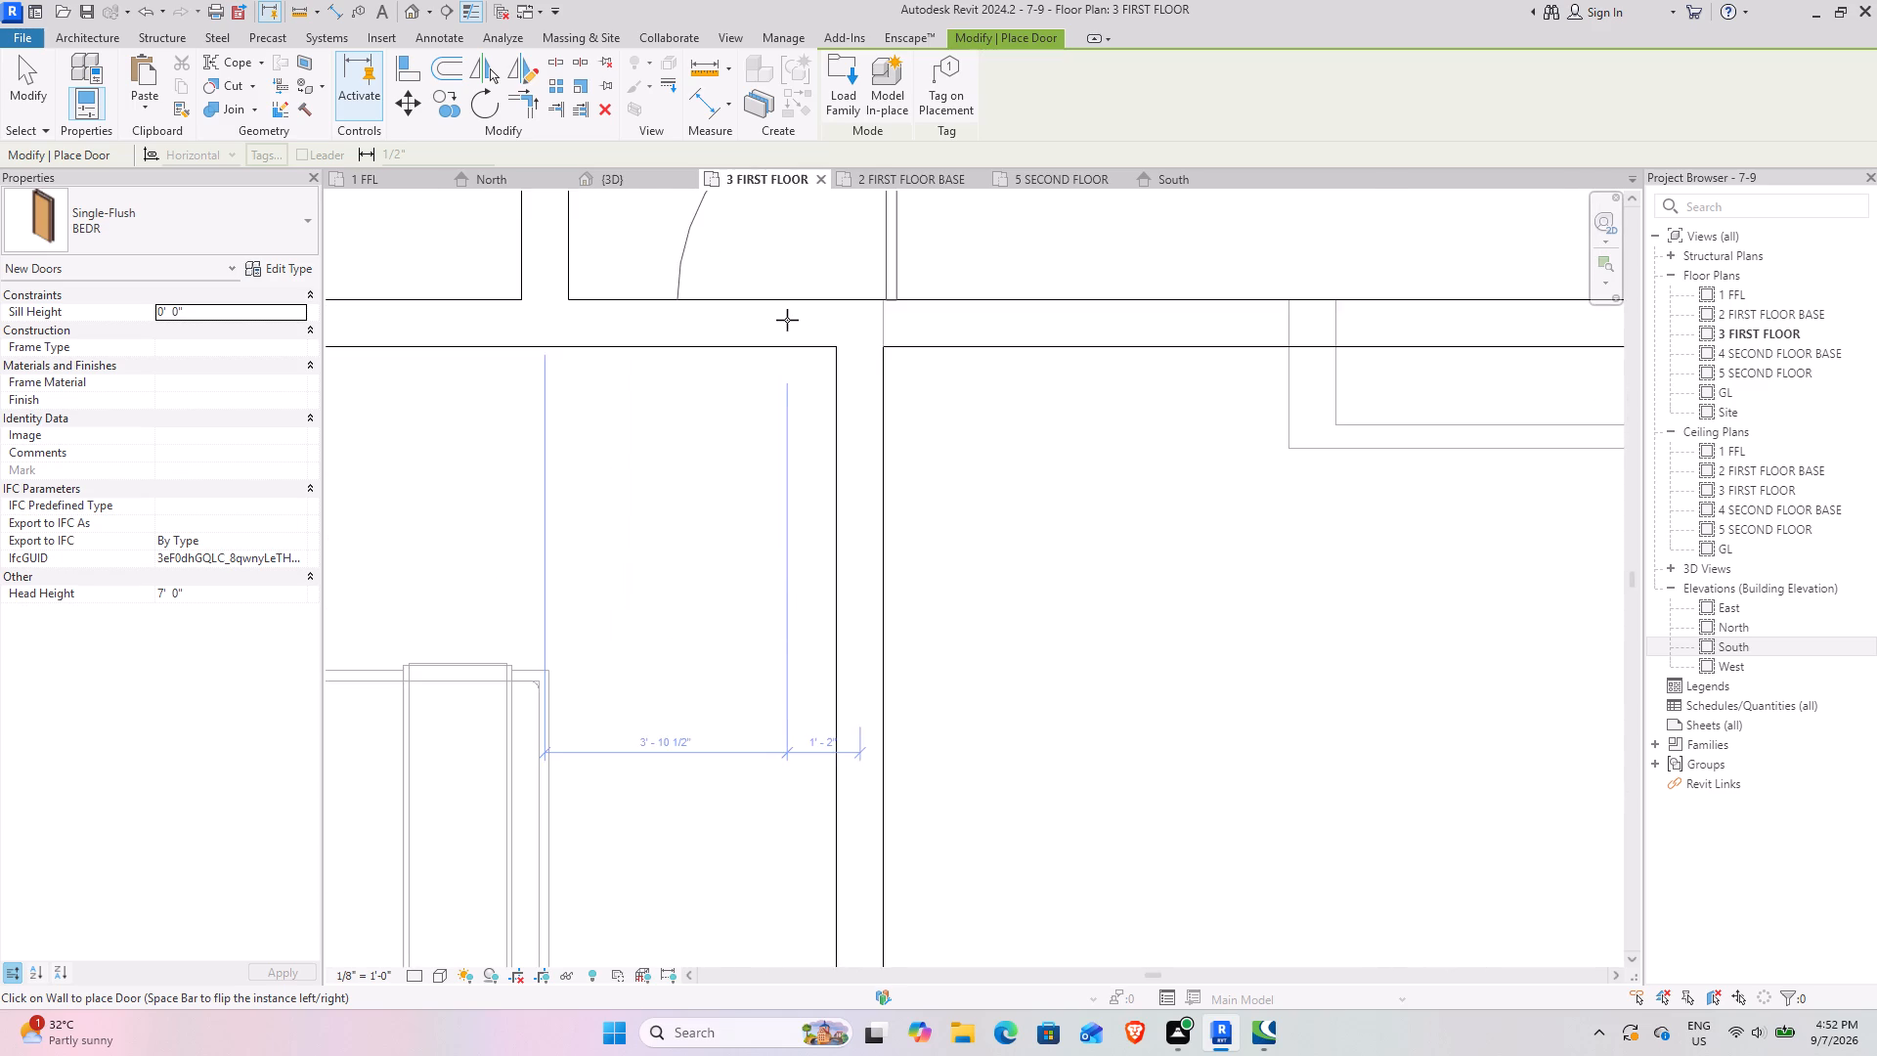
middle_click_drag(787, 320, 734, 626)
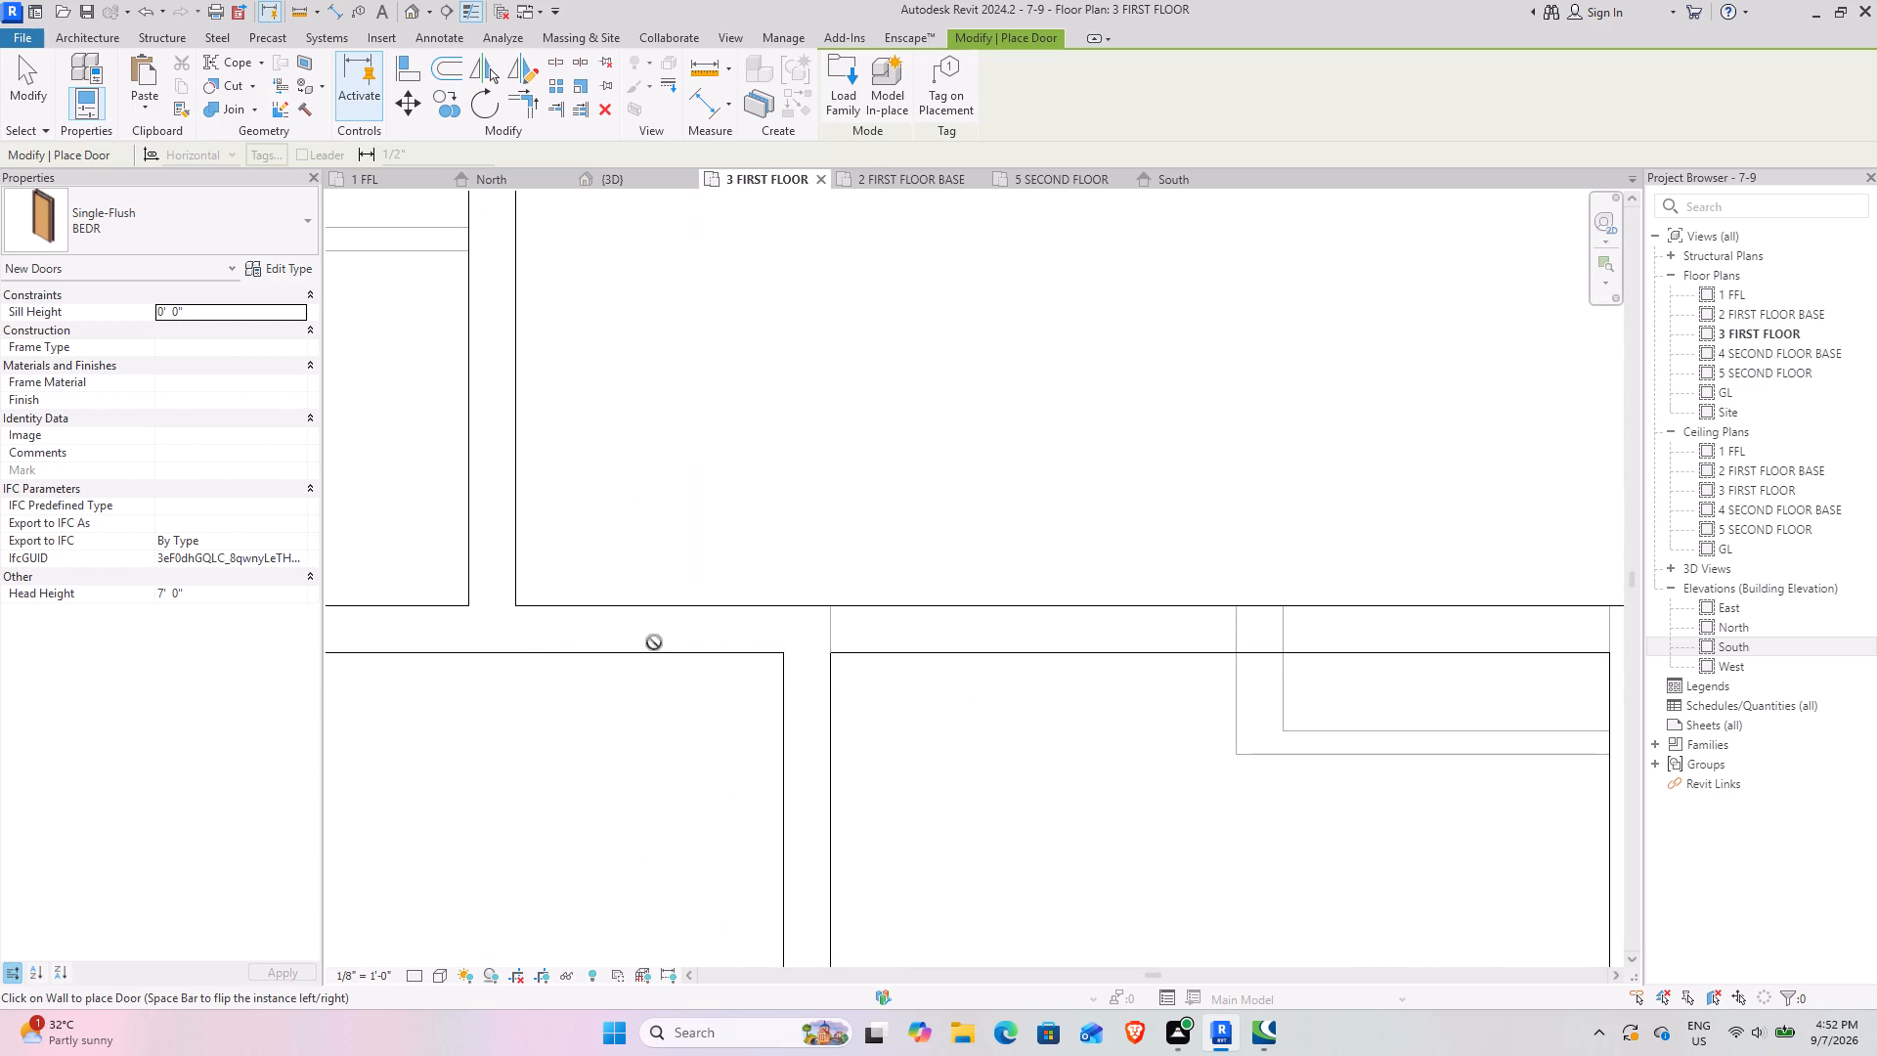
key("space")
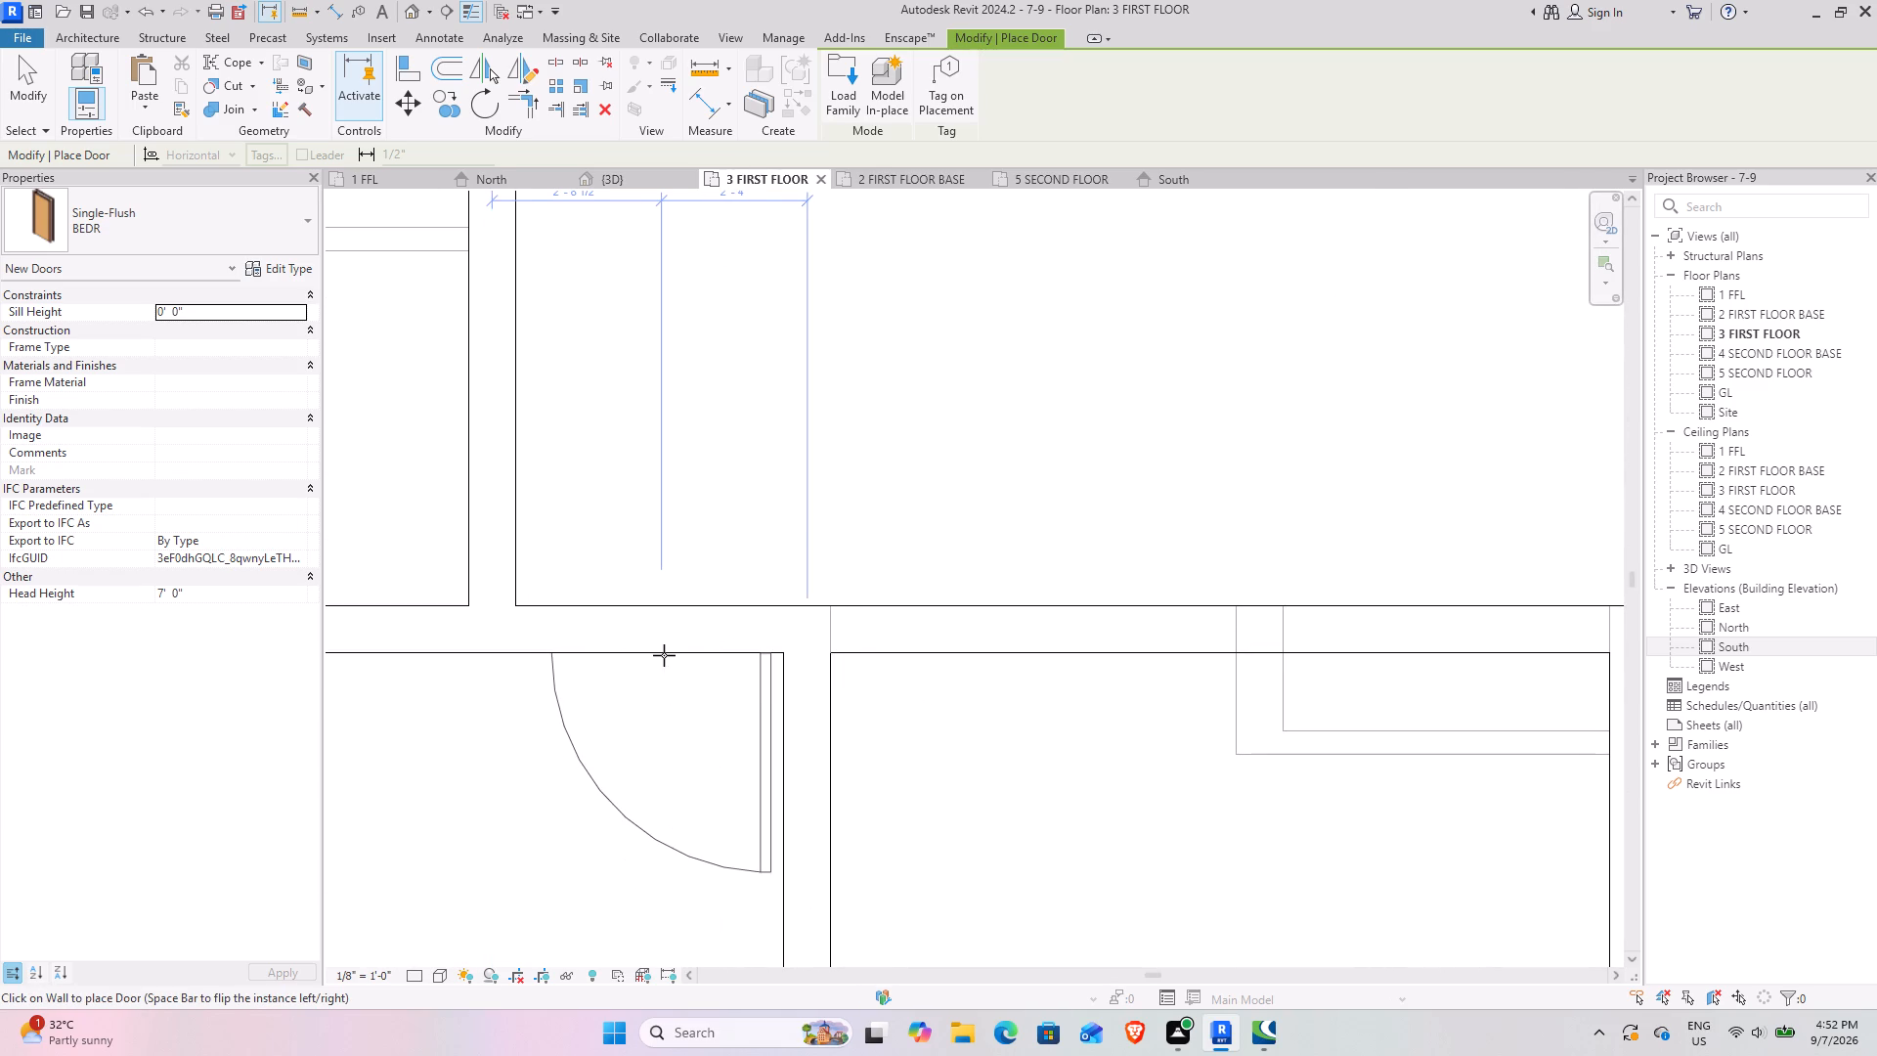
left_click(664, 655)
key("space")
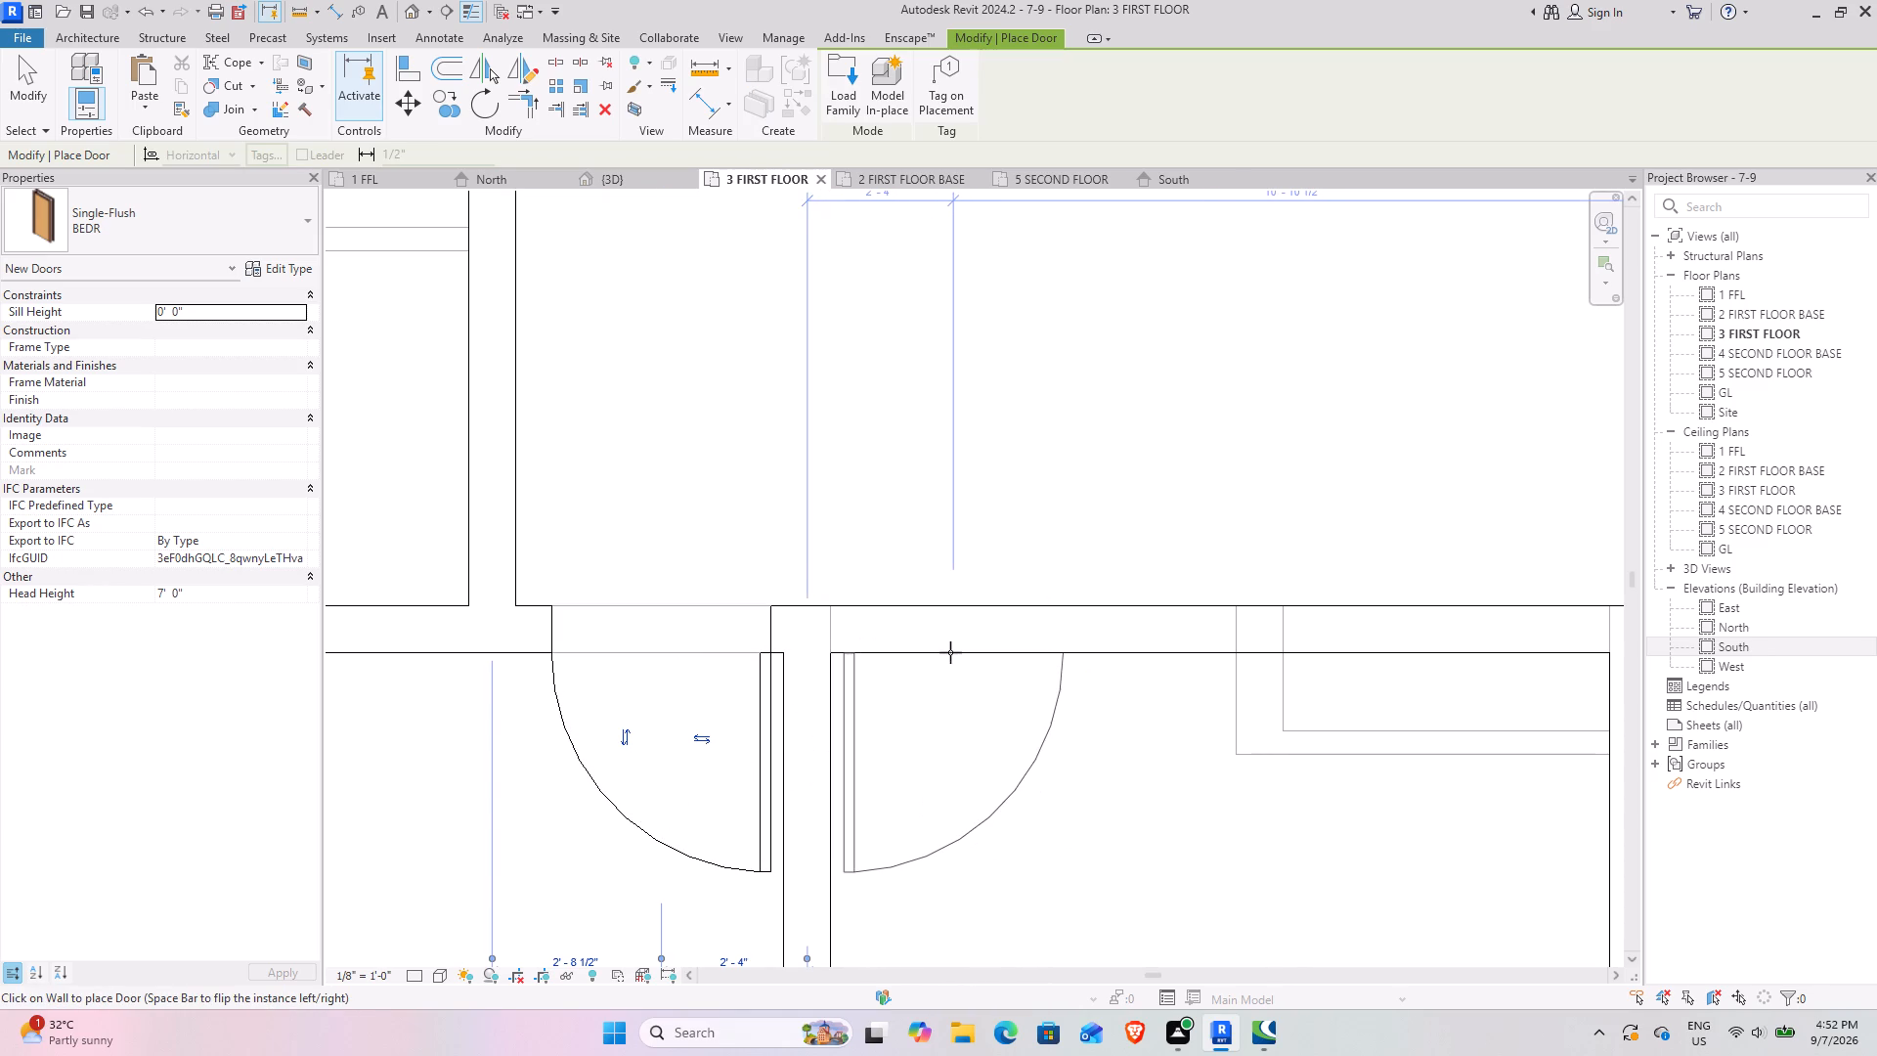
left_click(954, 652)
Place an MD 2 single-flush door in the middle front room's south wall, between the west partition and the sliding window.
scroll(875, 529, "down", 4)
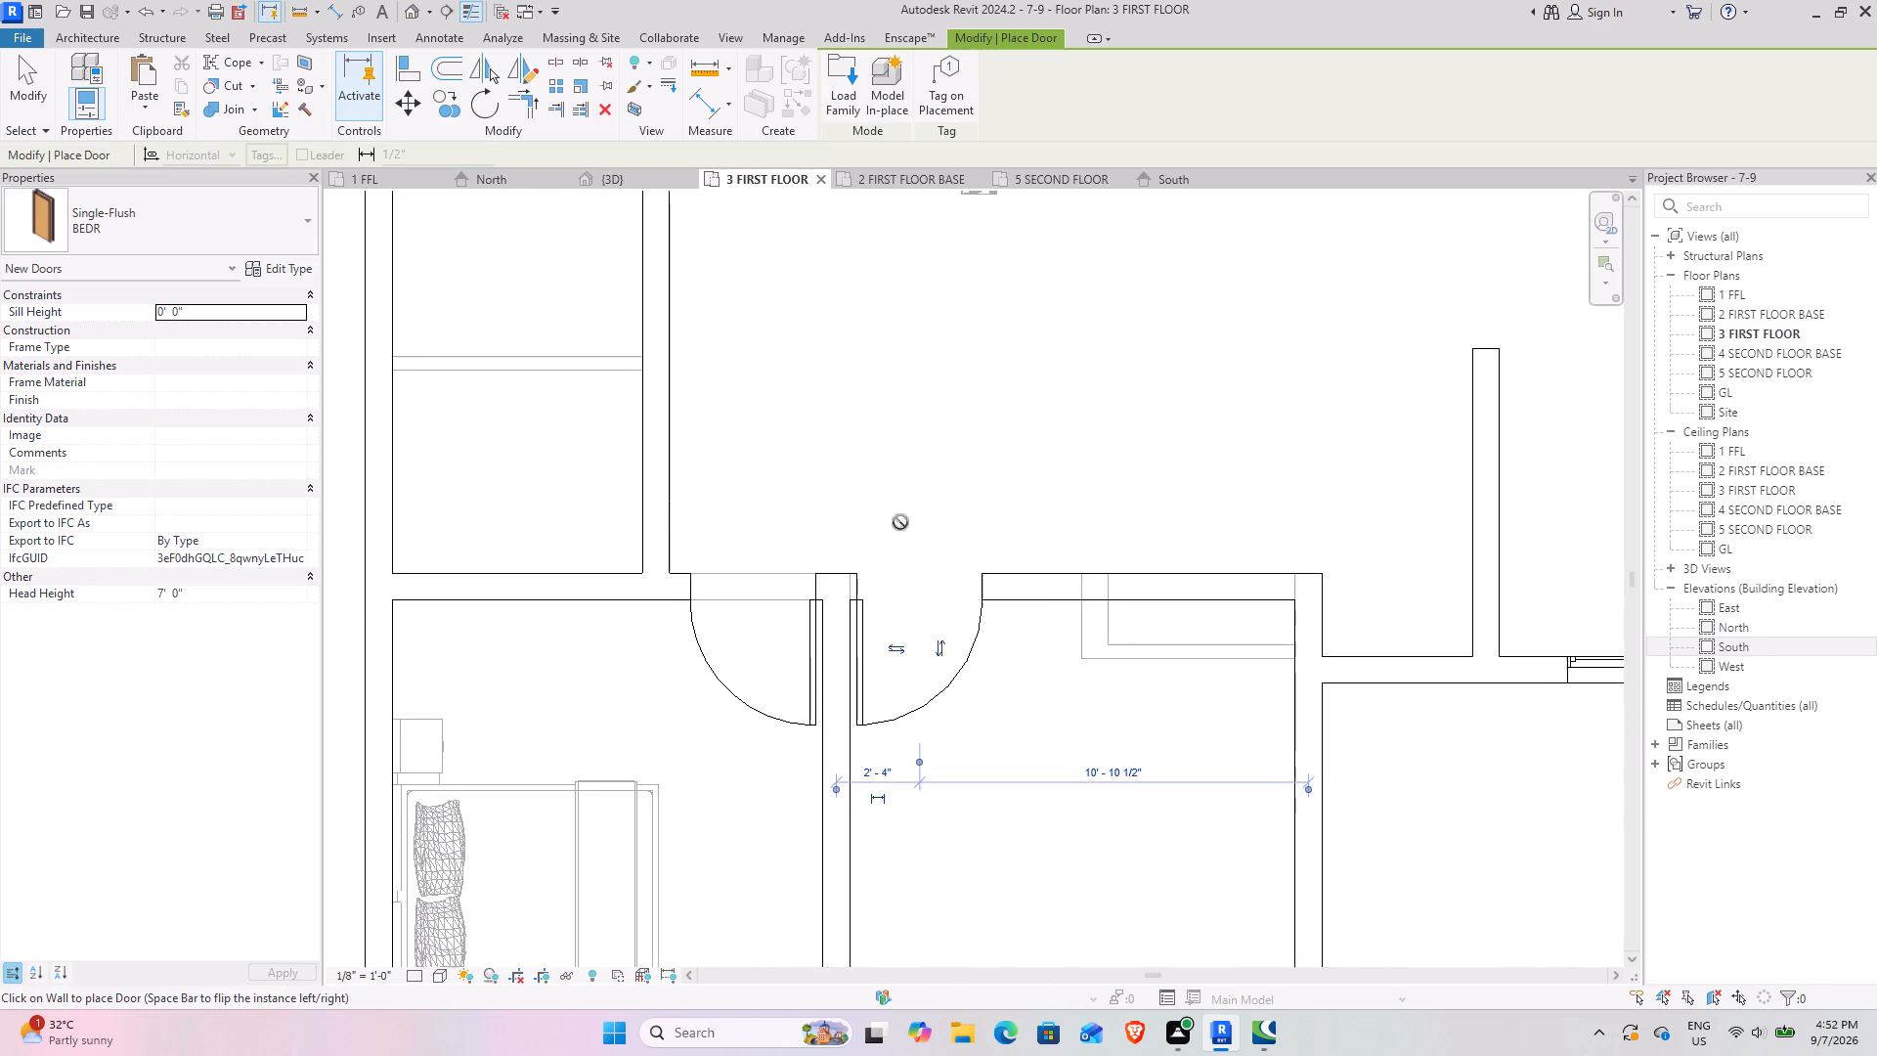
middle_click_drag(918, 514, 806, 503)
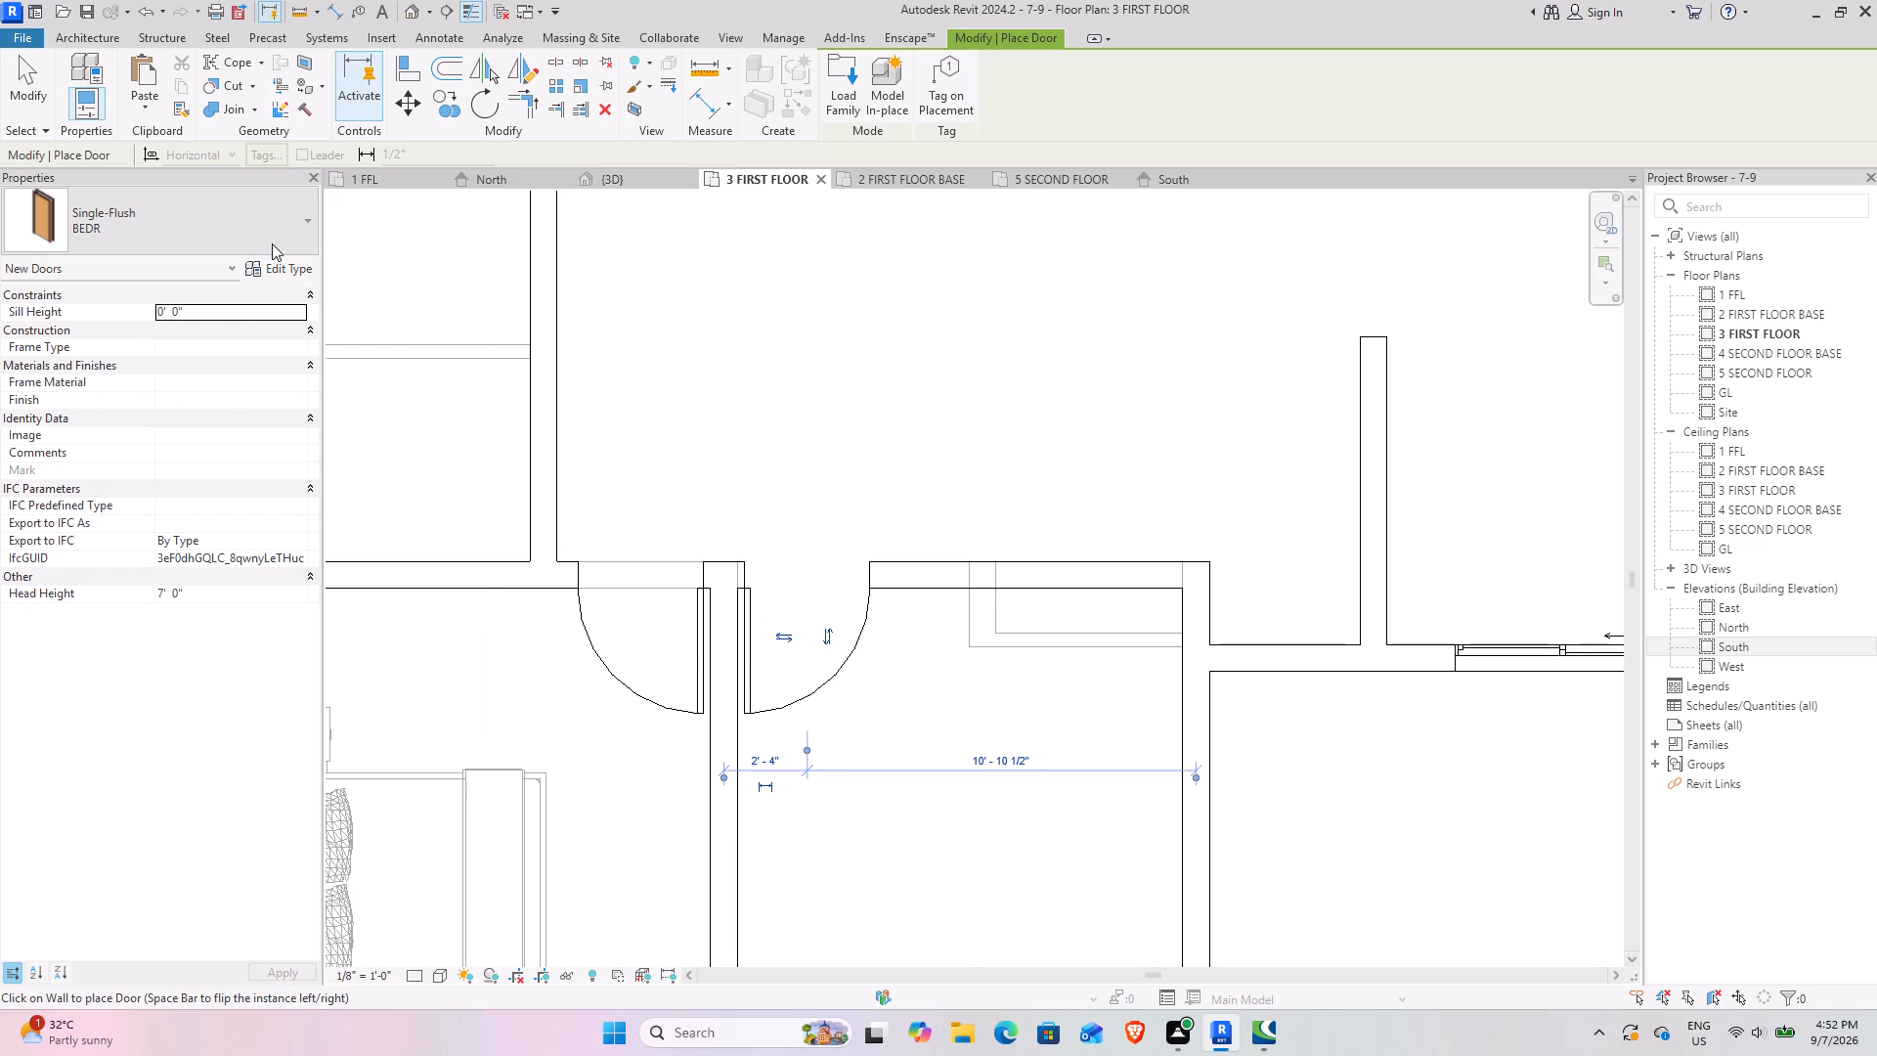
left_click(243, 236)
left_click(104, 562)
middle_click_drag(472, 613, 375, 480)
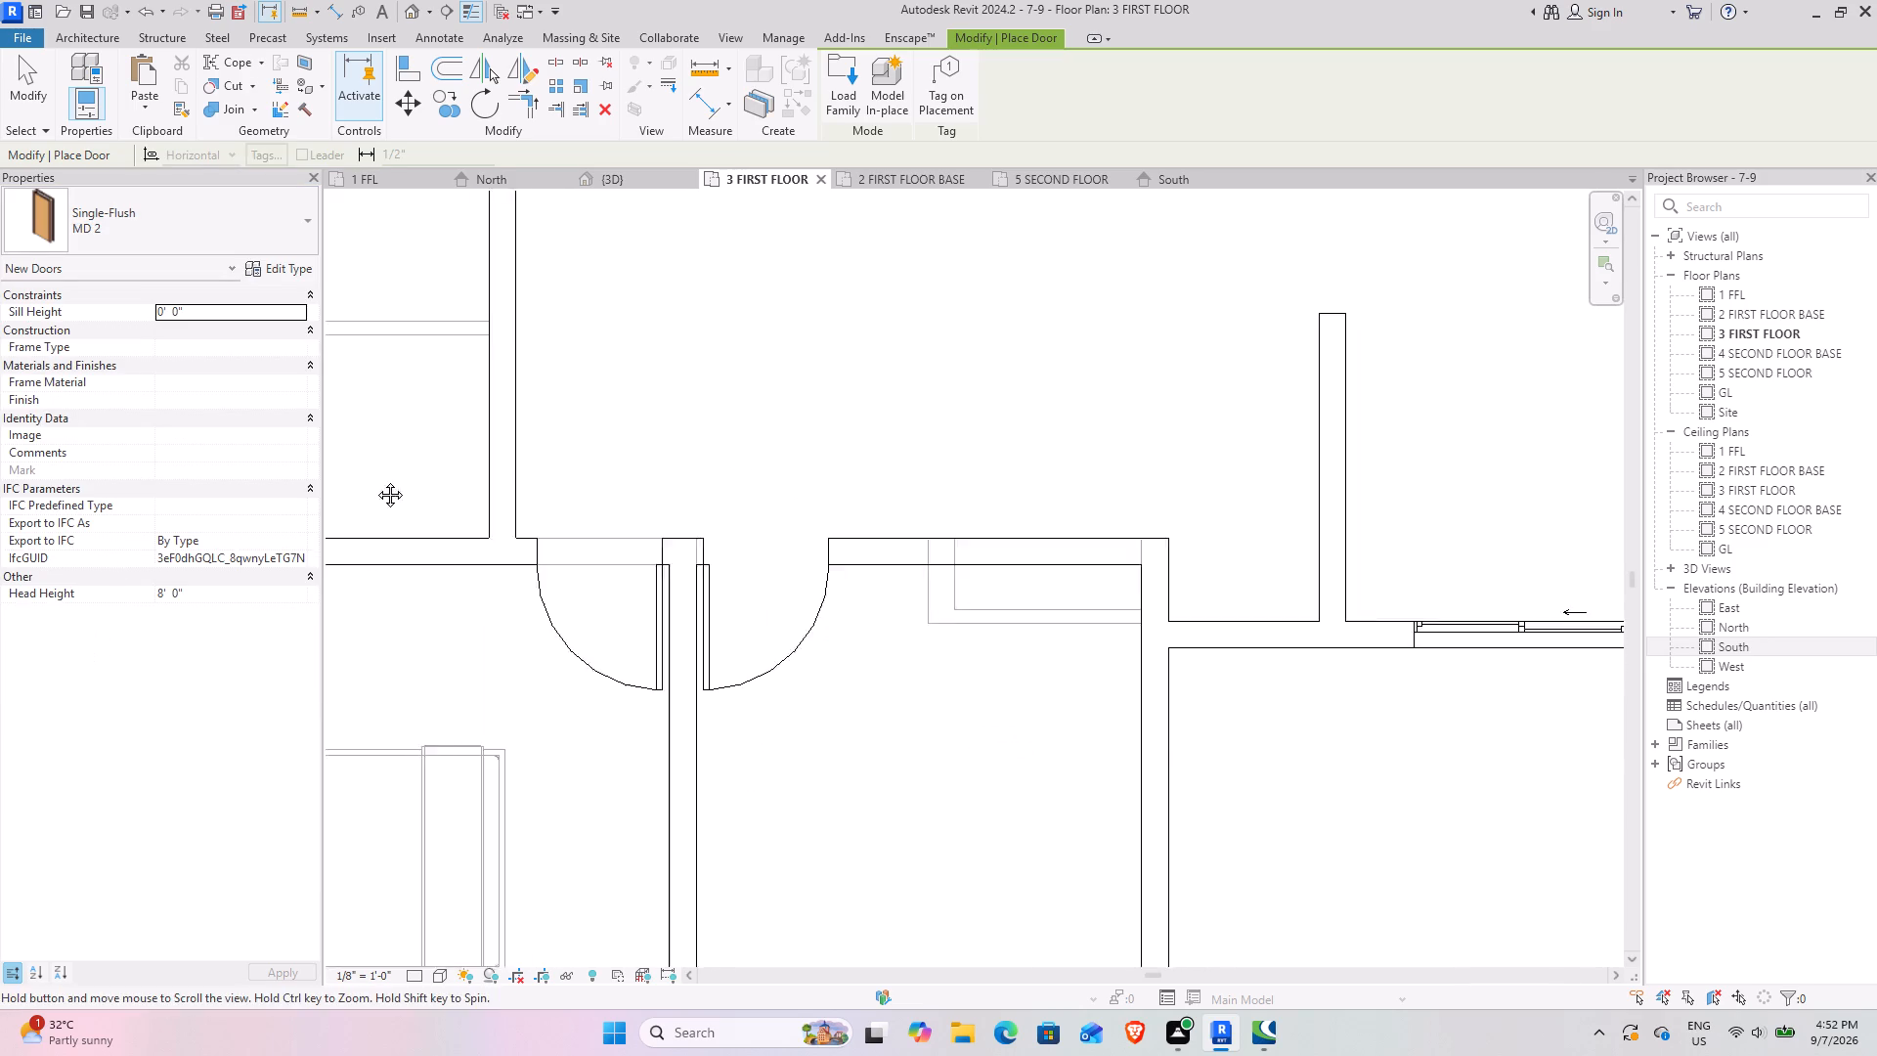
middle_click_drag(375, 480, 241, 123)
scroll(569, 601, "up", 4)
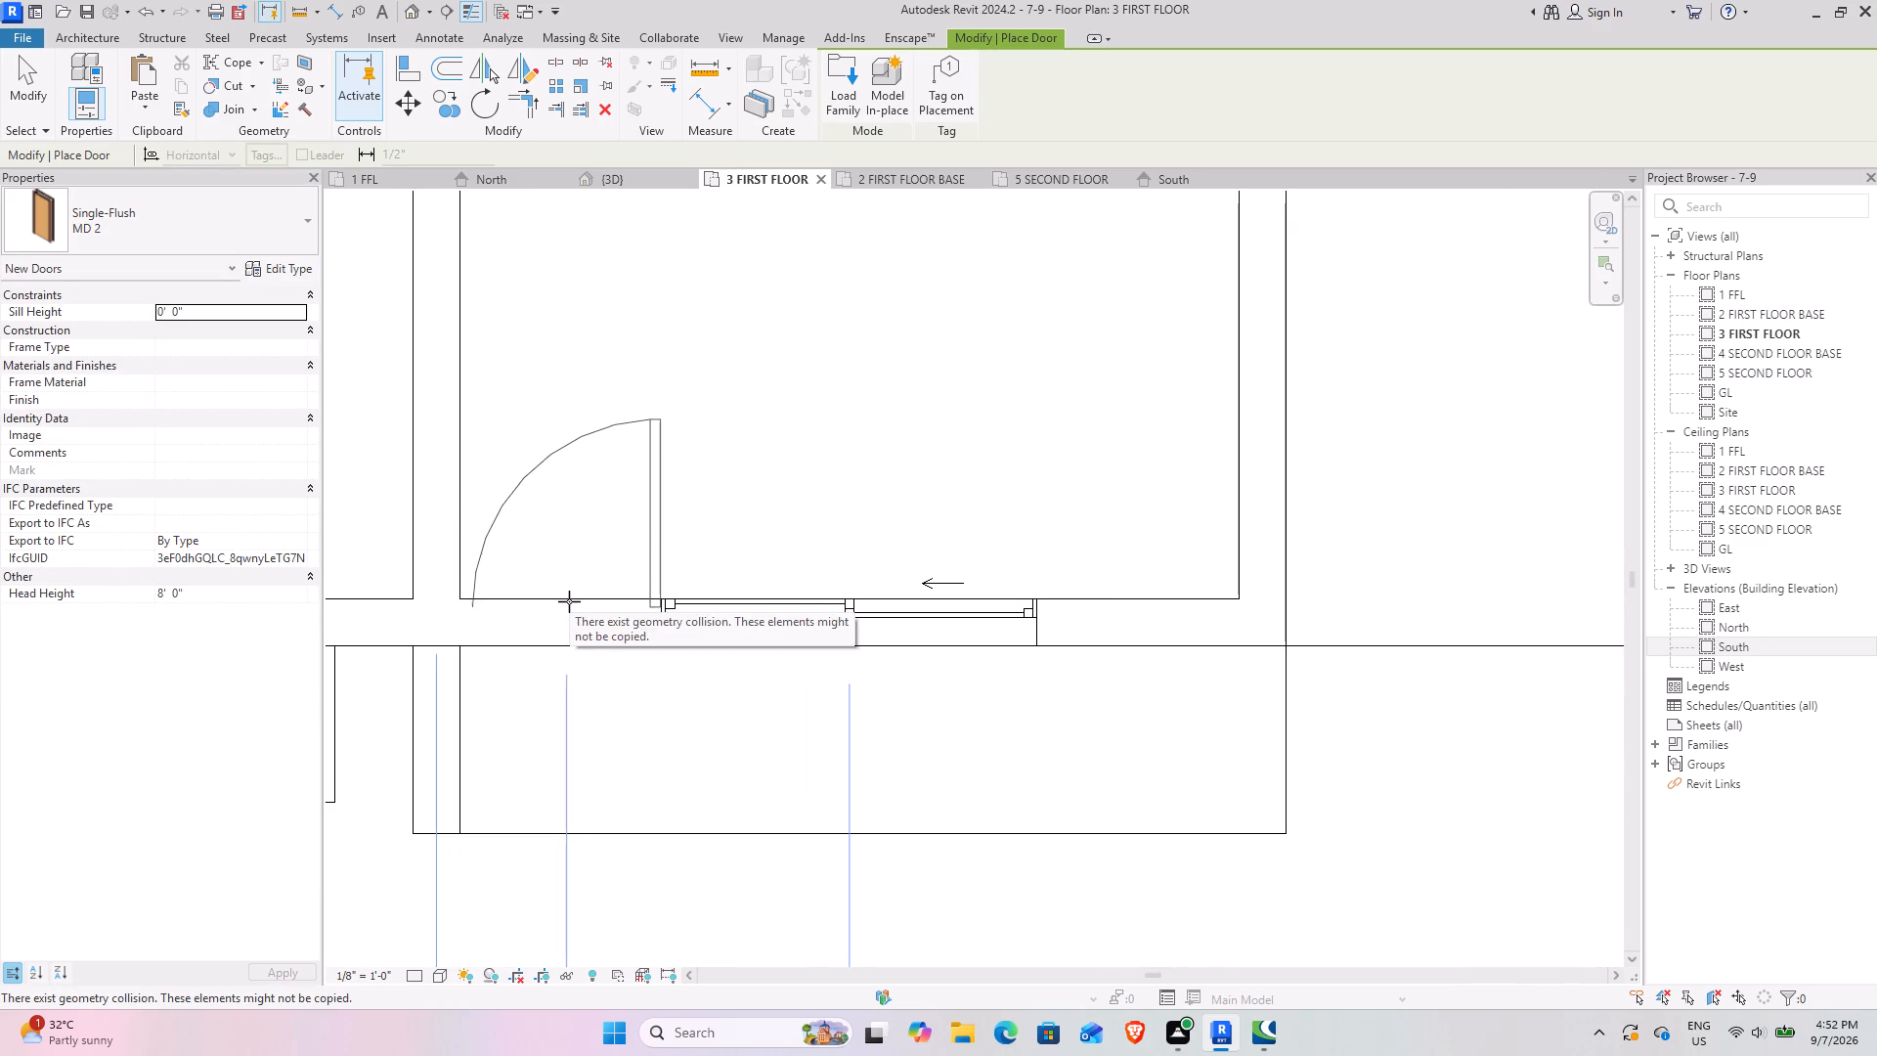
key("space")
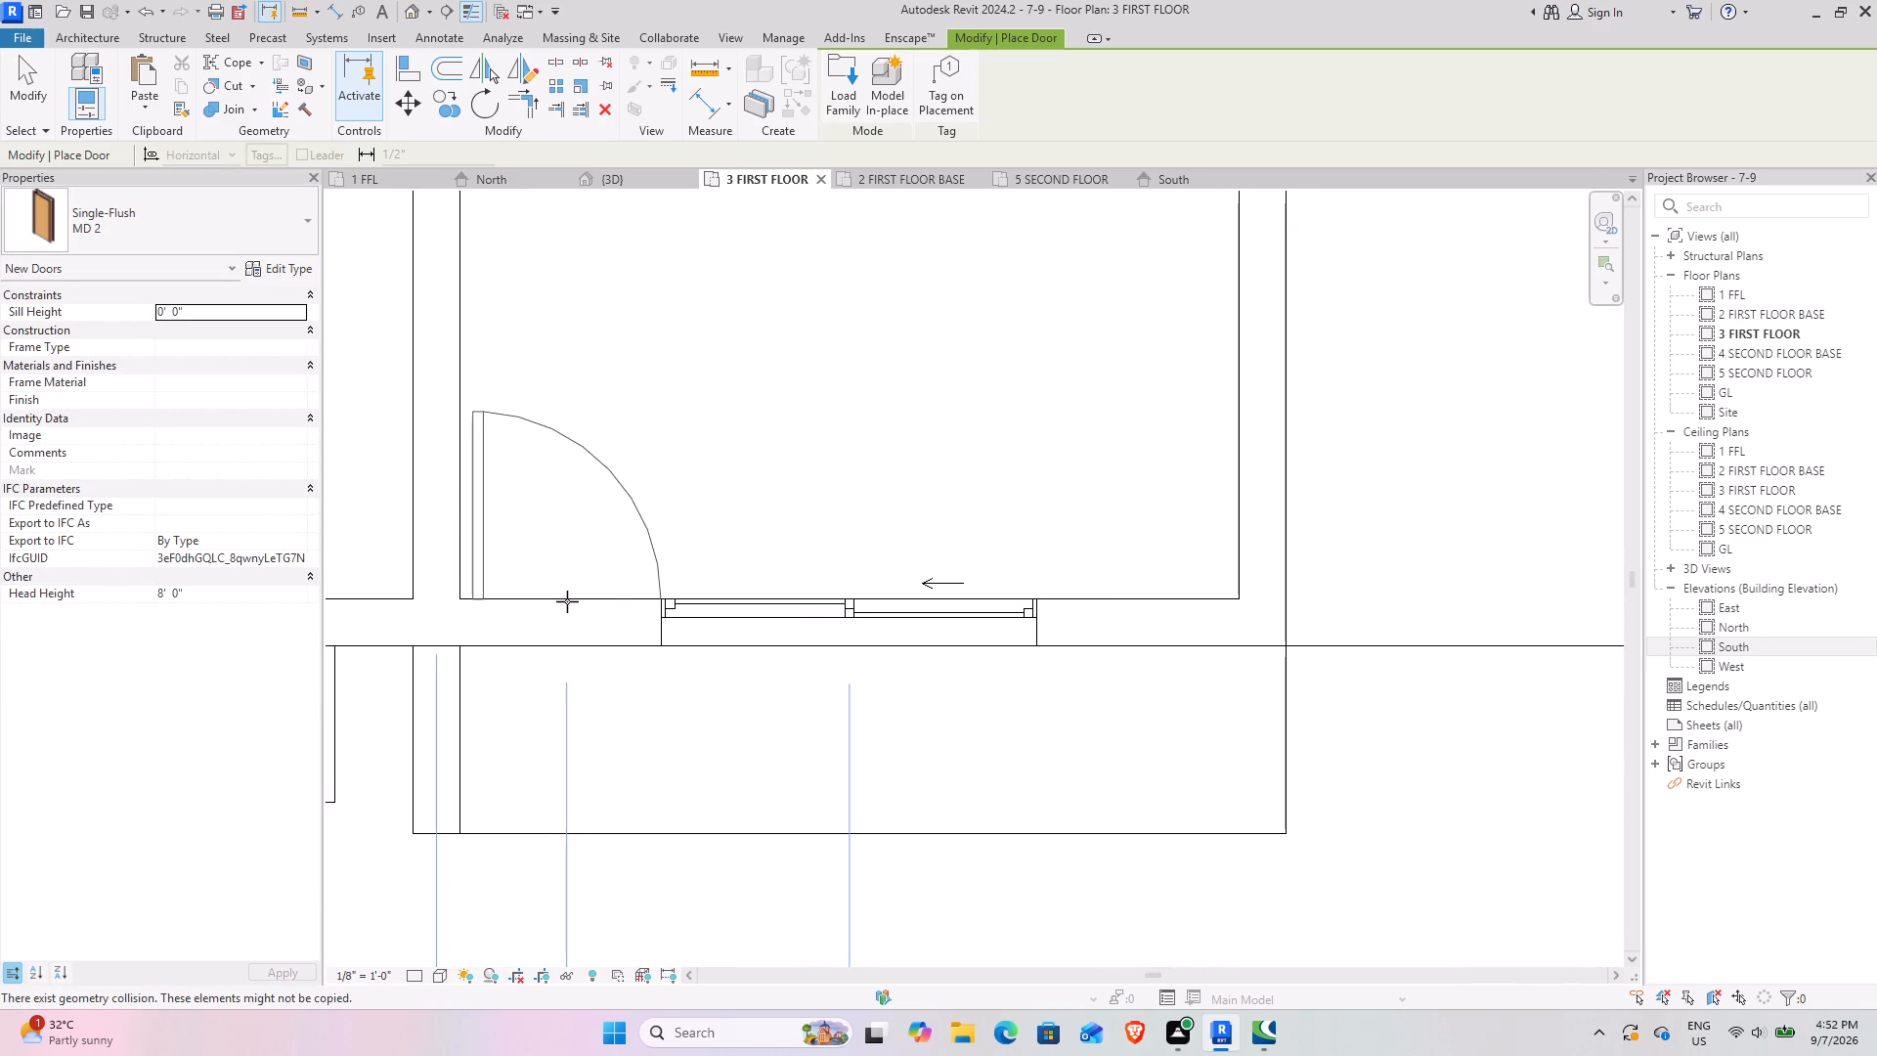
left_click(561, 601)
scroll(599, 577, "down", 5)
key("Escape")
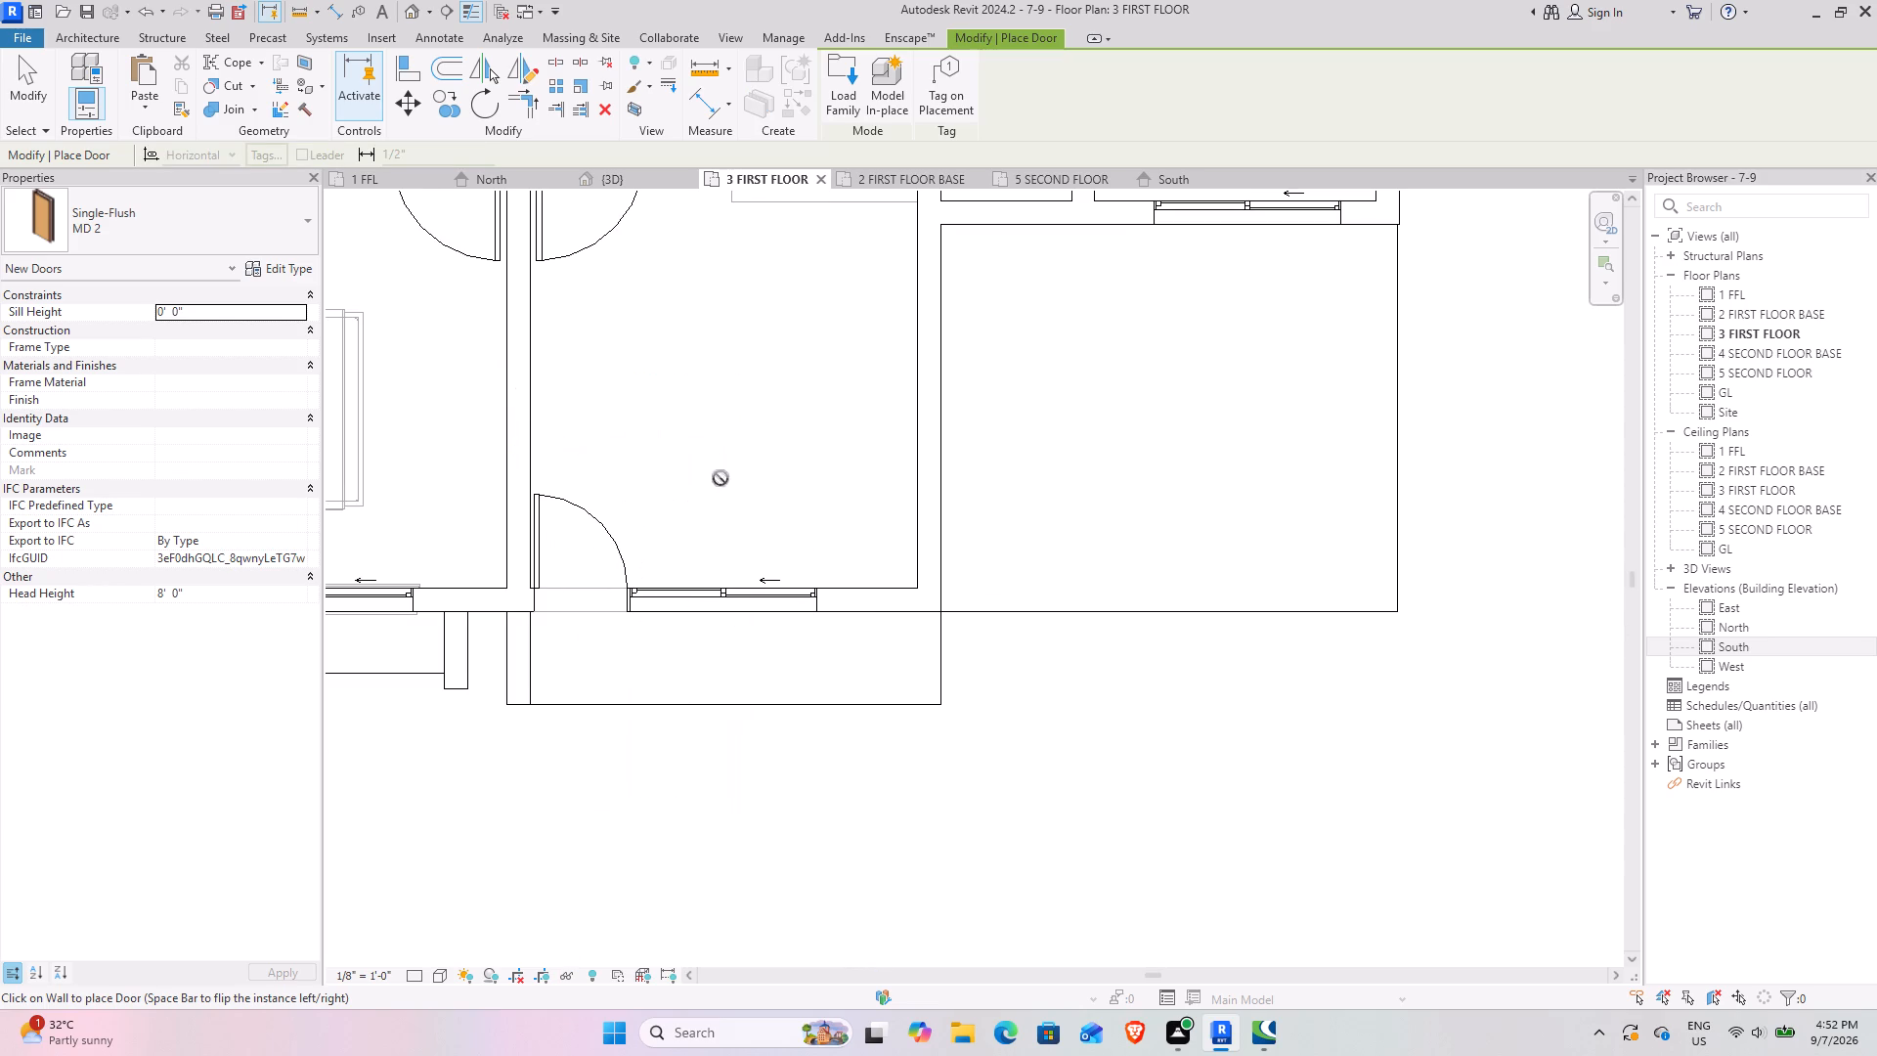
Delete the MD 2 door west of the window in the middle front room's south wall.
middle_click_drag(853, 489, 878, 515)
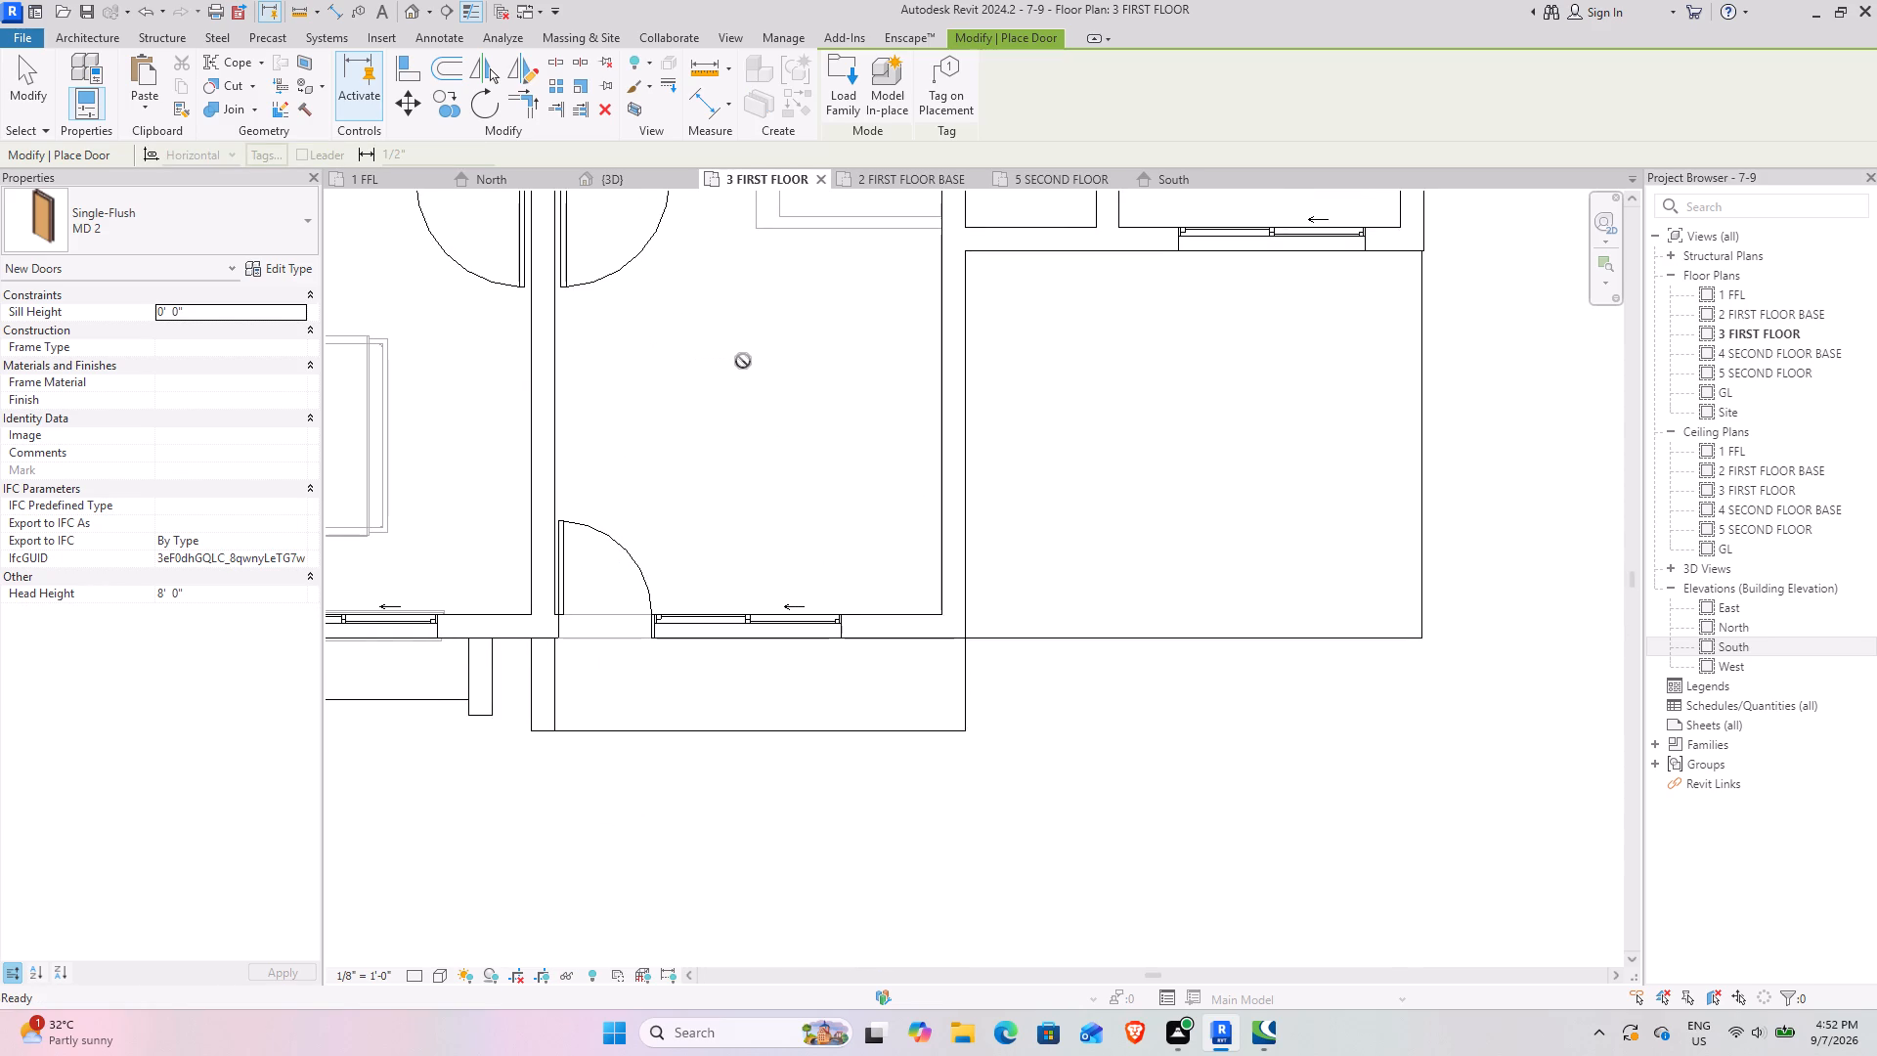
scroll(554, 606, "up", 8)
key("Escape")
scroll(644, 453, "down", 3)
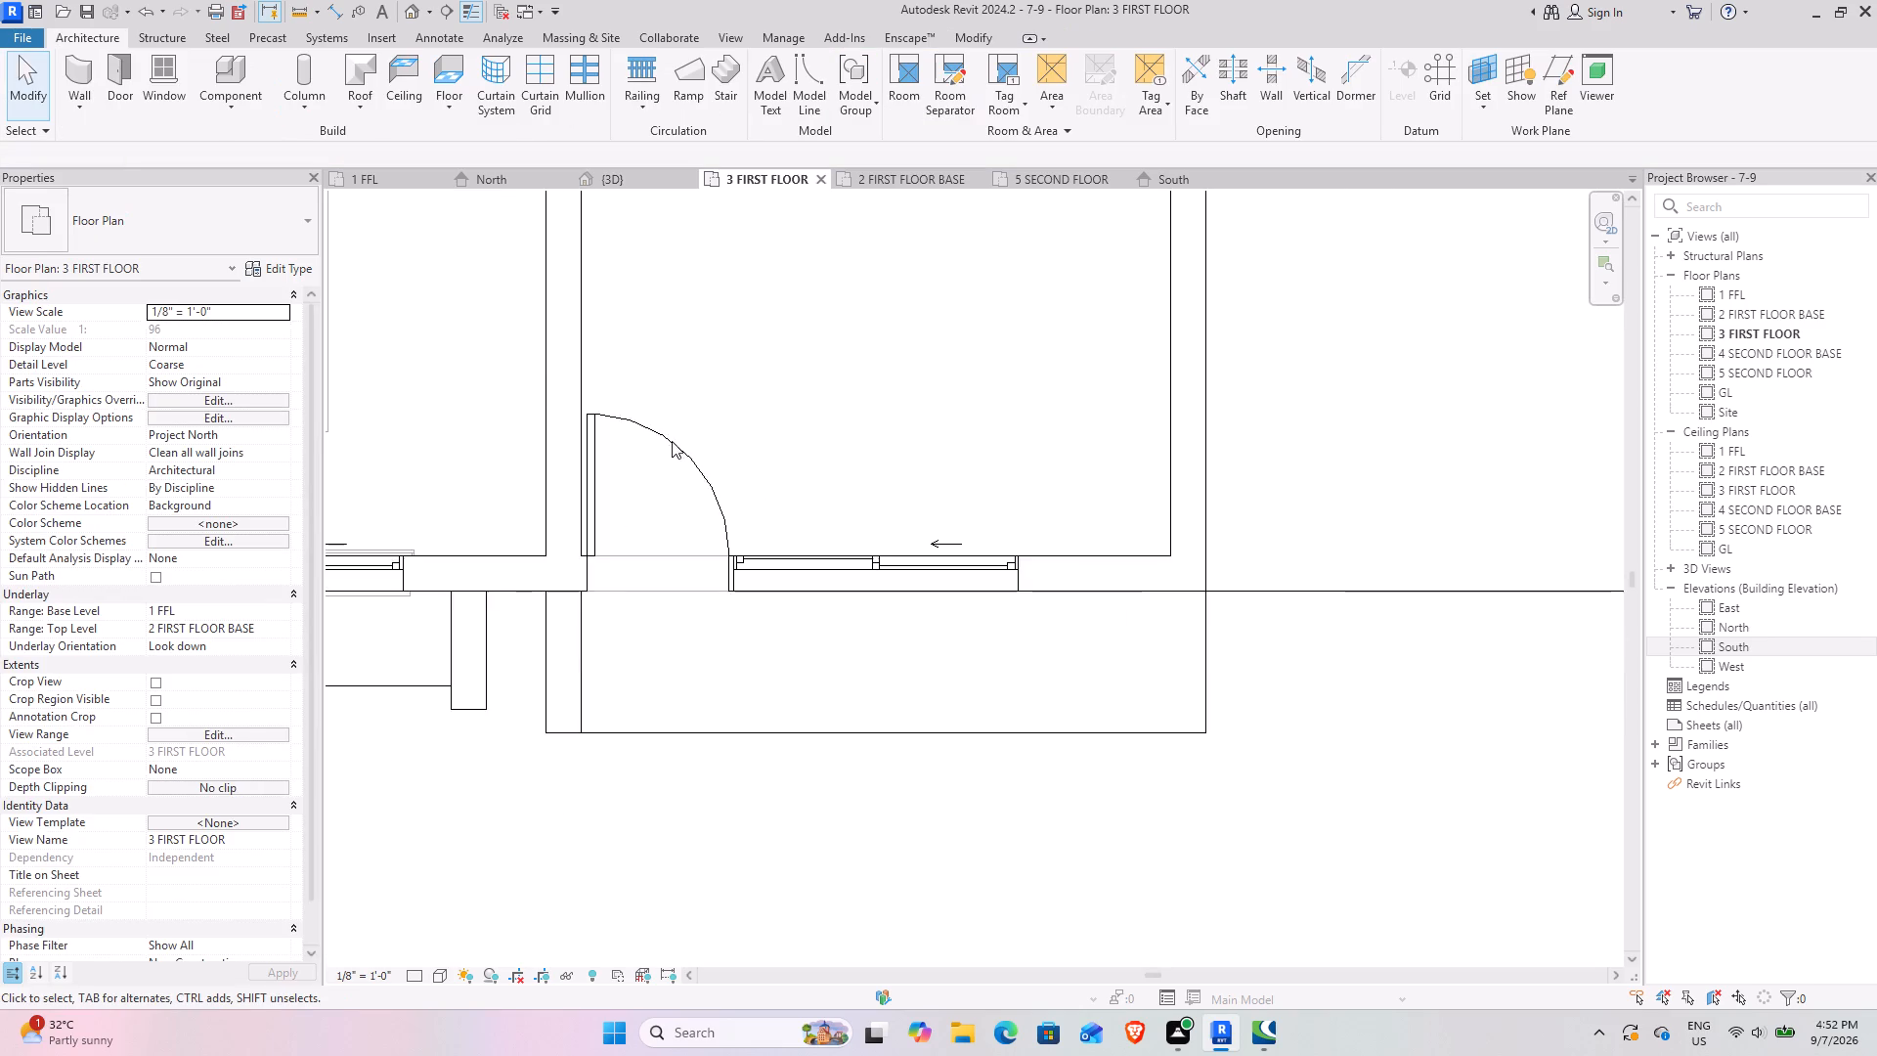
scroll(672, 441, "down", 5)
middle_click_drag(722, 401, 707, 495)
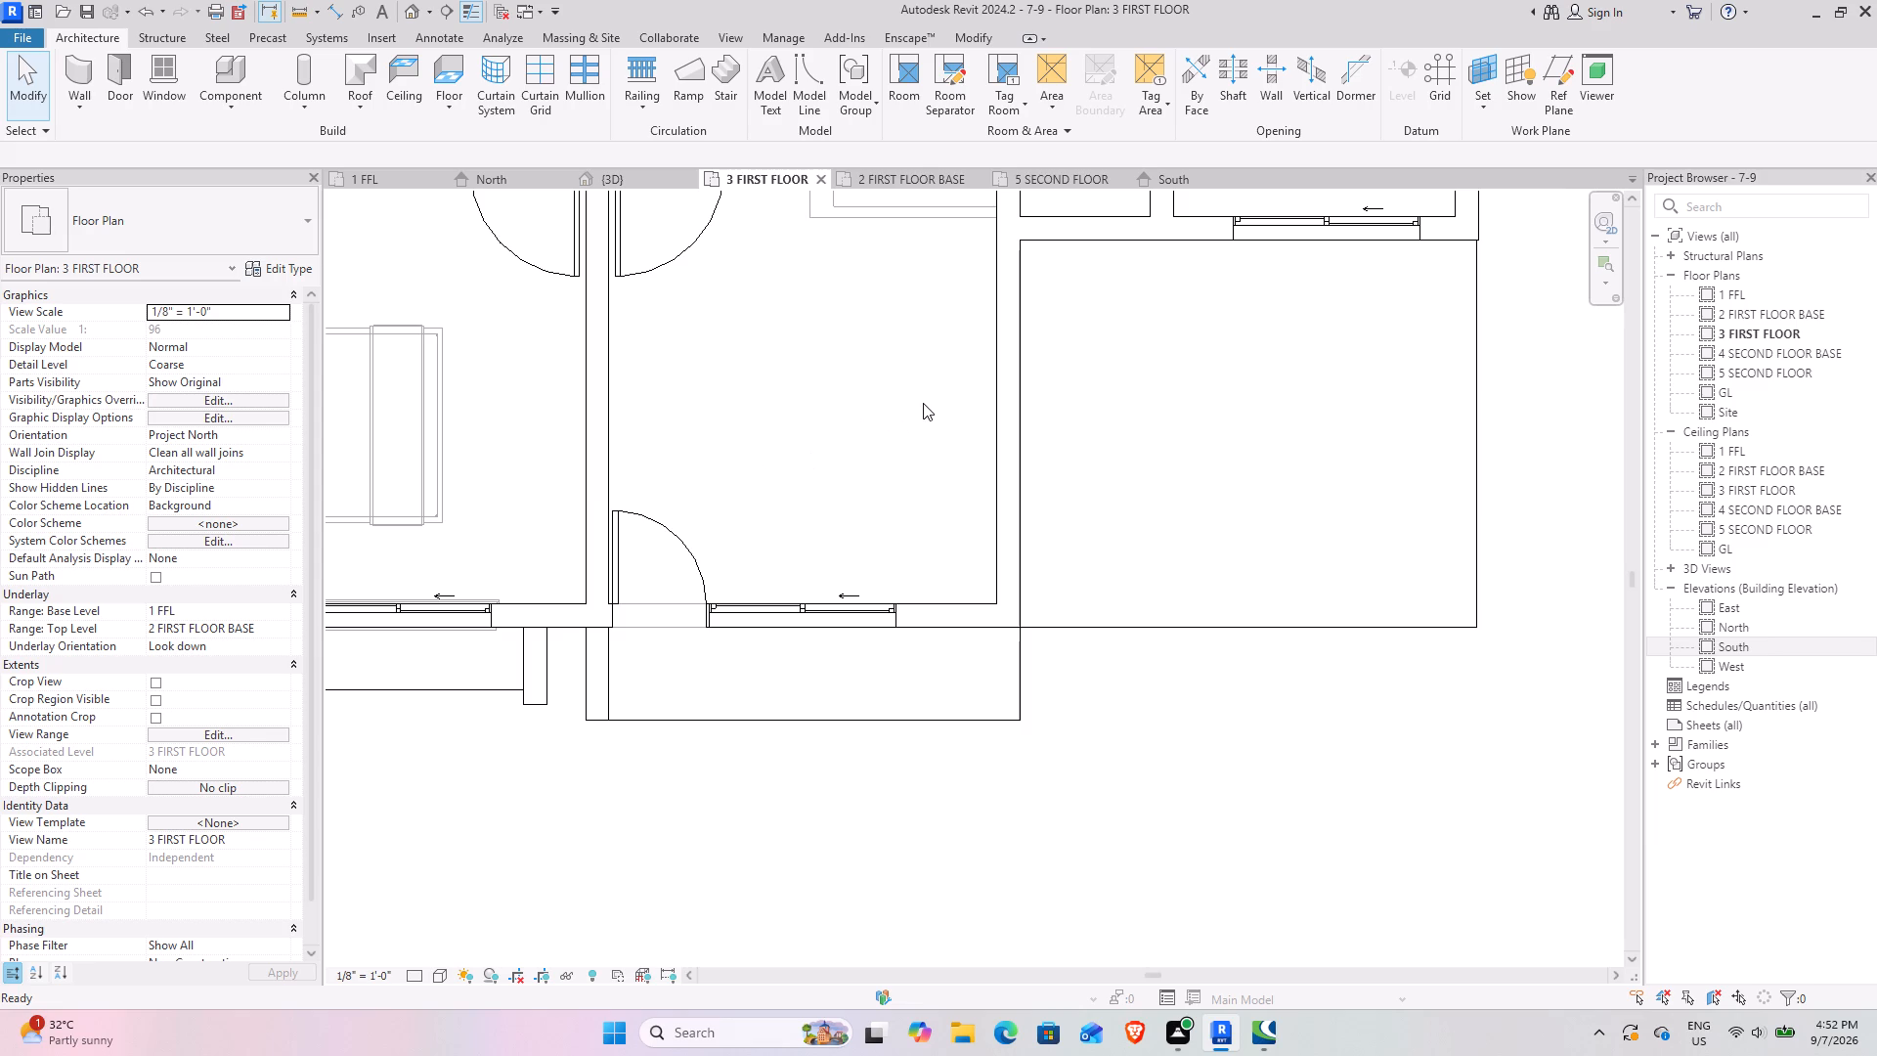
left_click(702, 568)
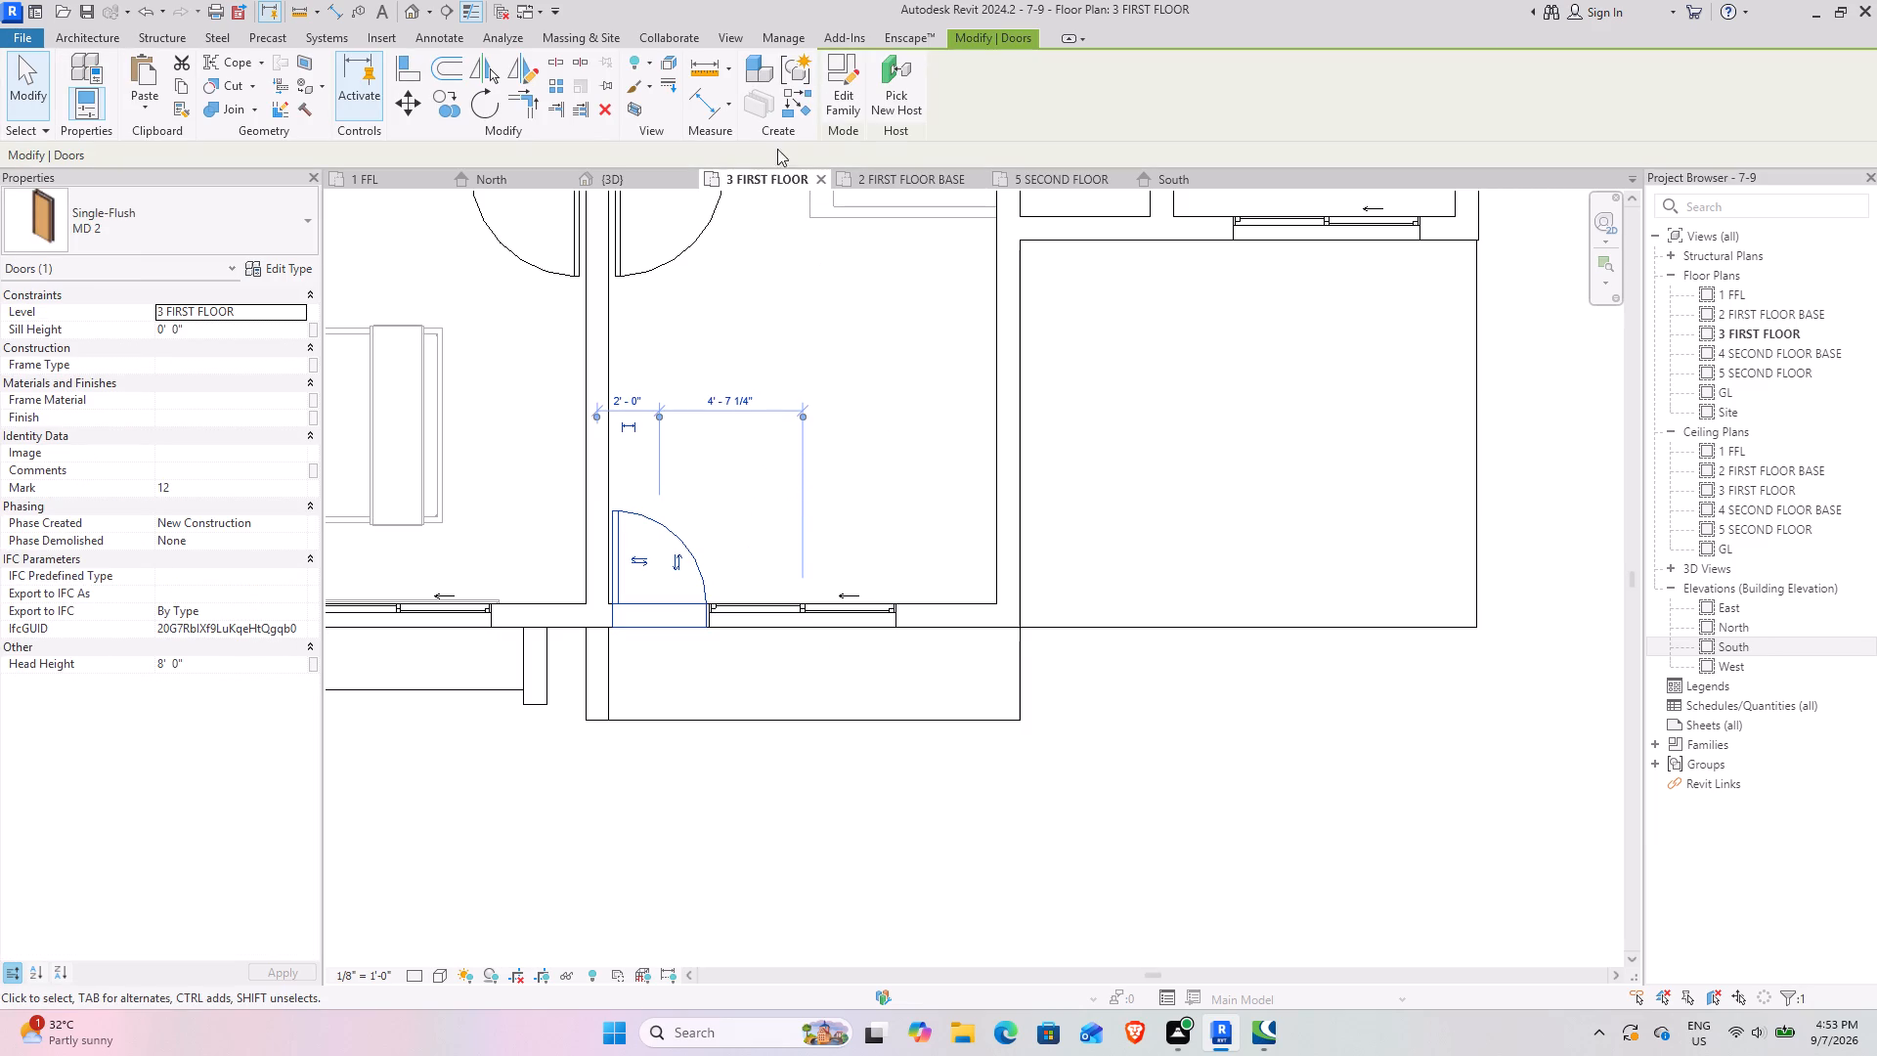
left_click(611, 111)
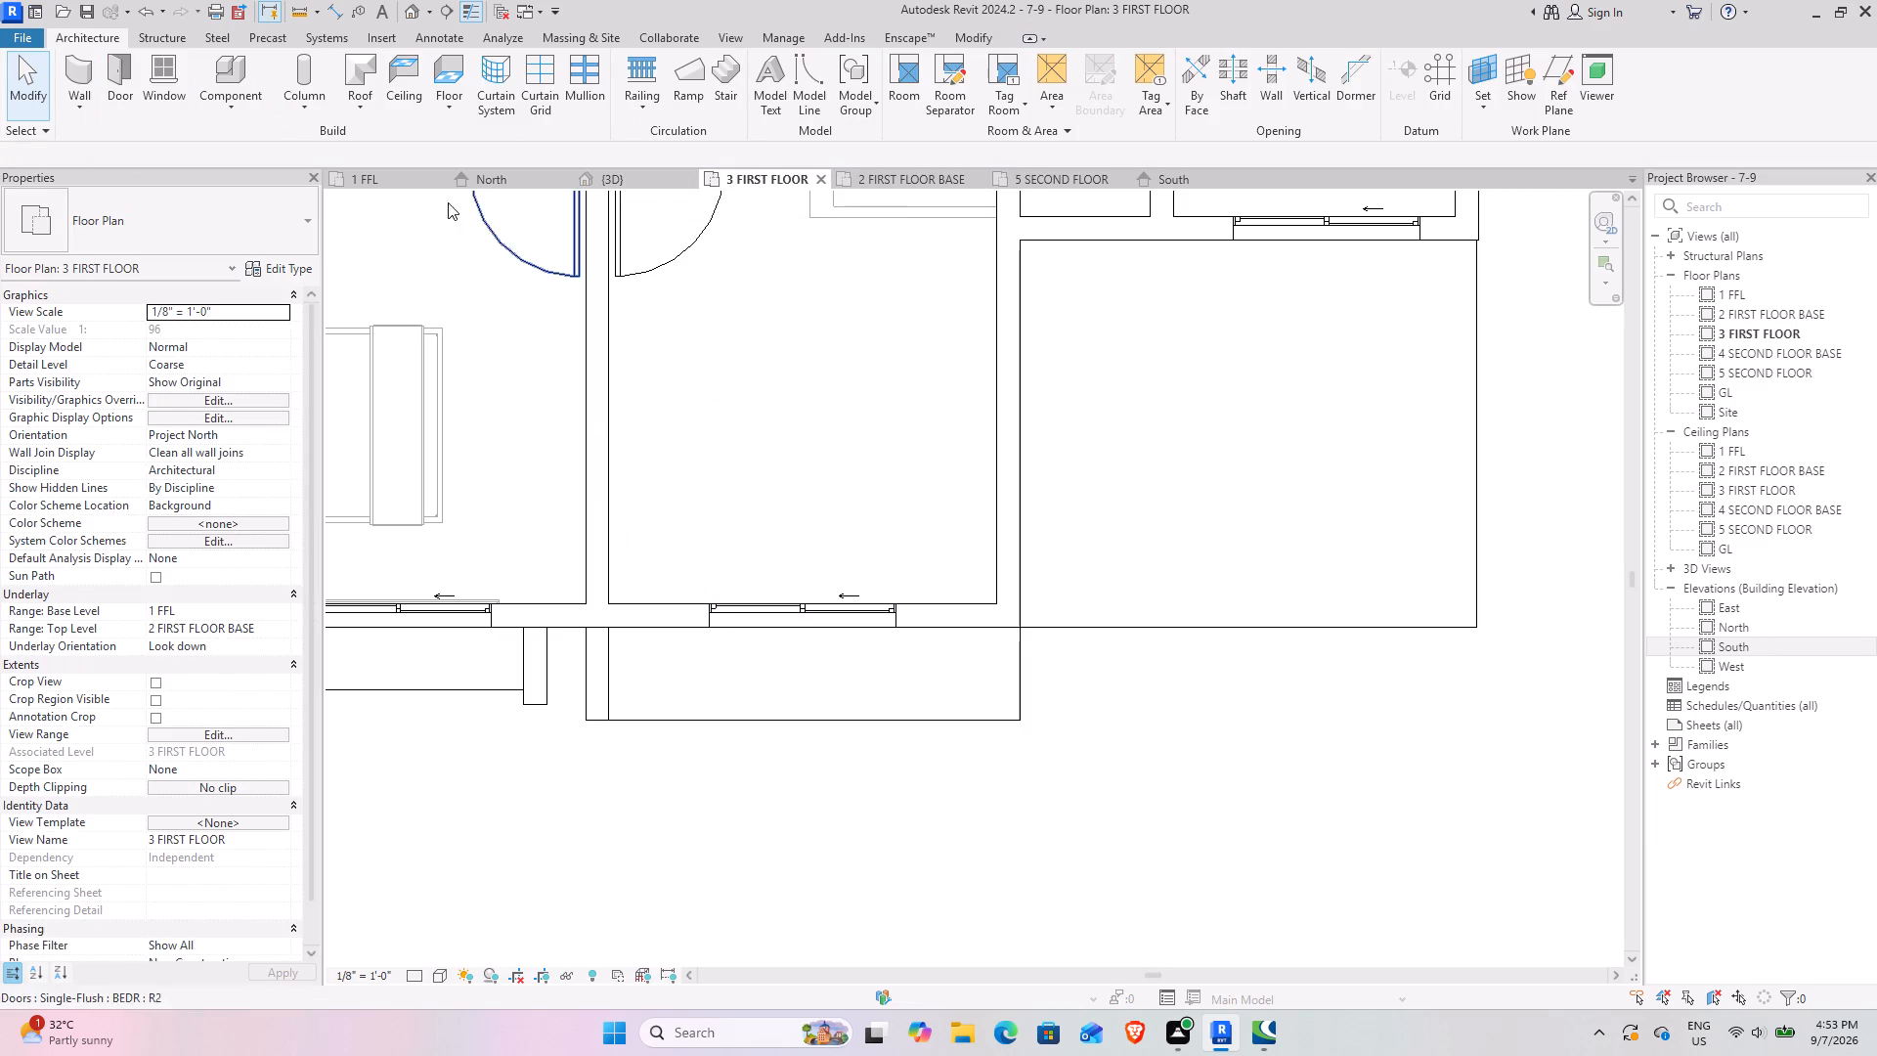
Place an MD 2 single-flush door at the east end of the middle front room's south wall, 1'-6" from the east wall.
left_click(105, 68)
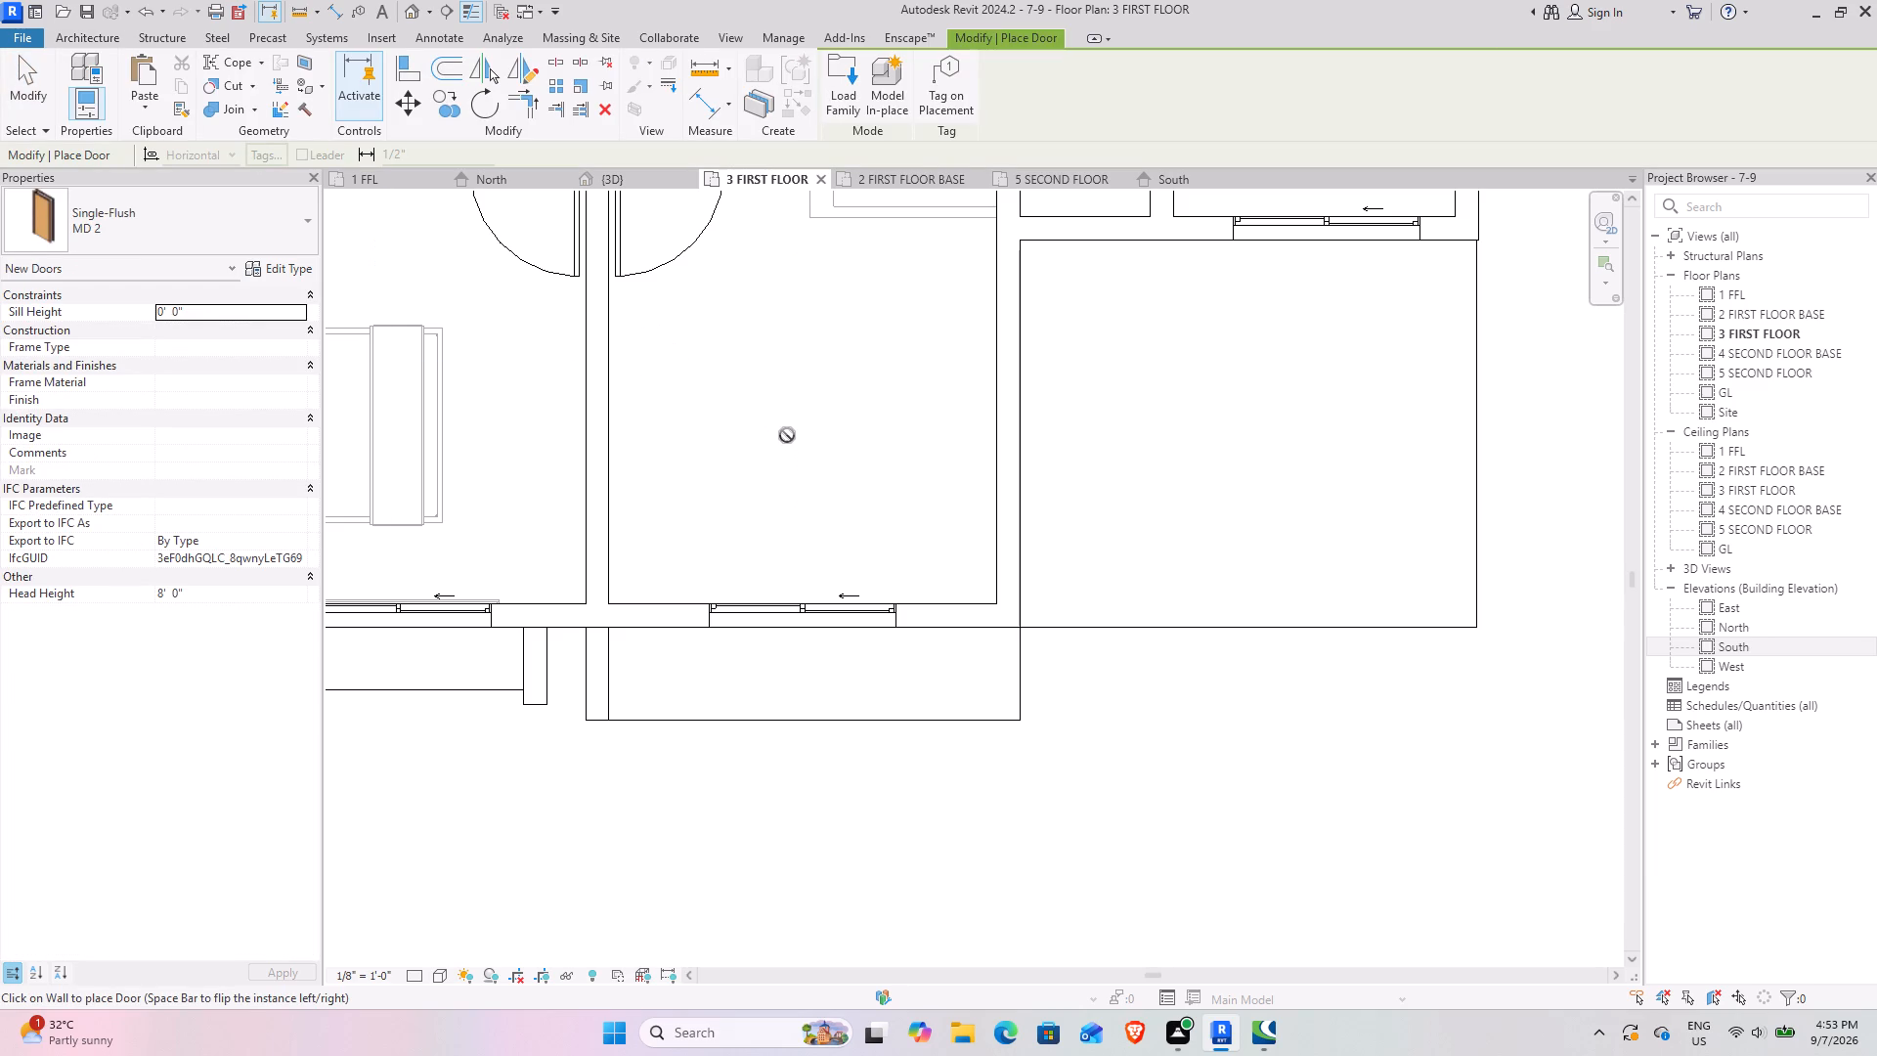
left_click(955, 609)
key("Escape")
key("Escape")
key("Escape")
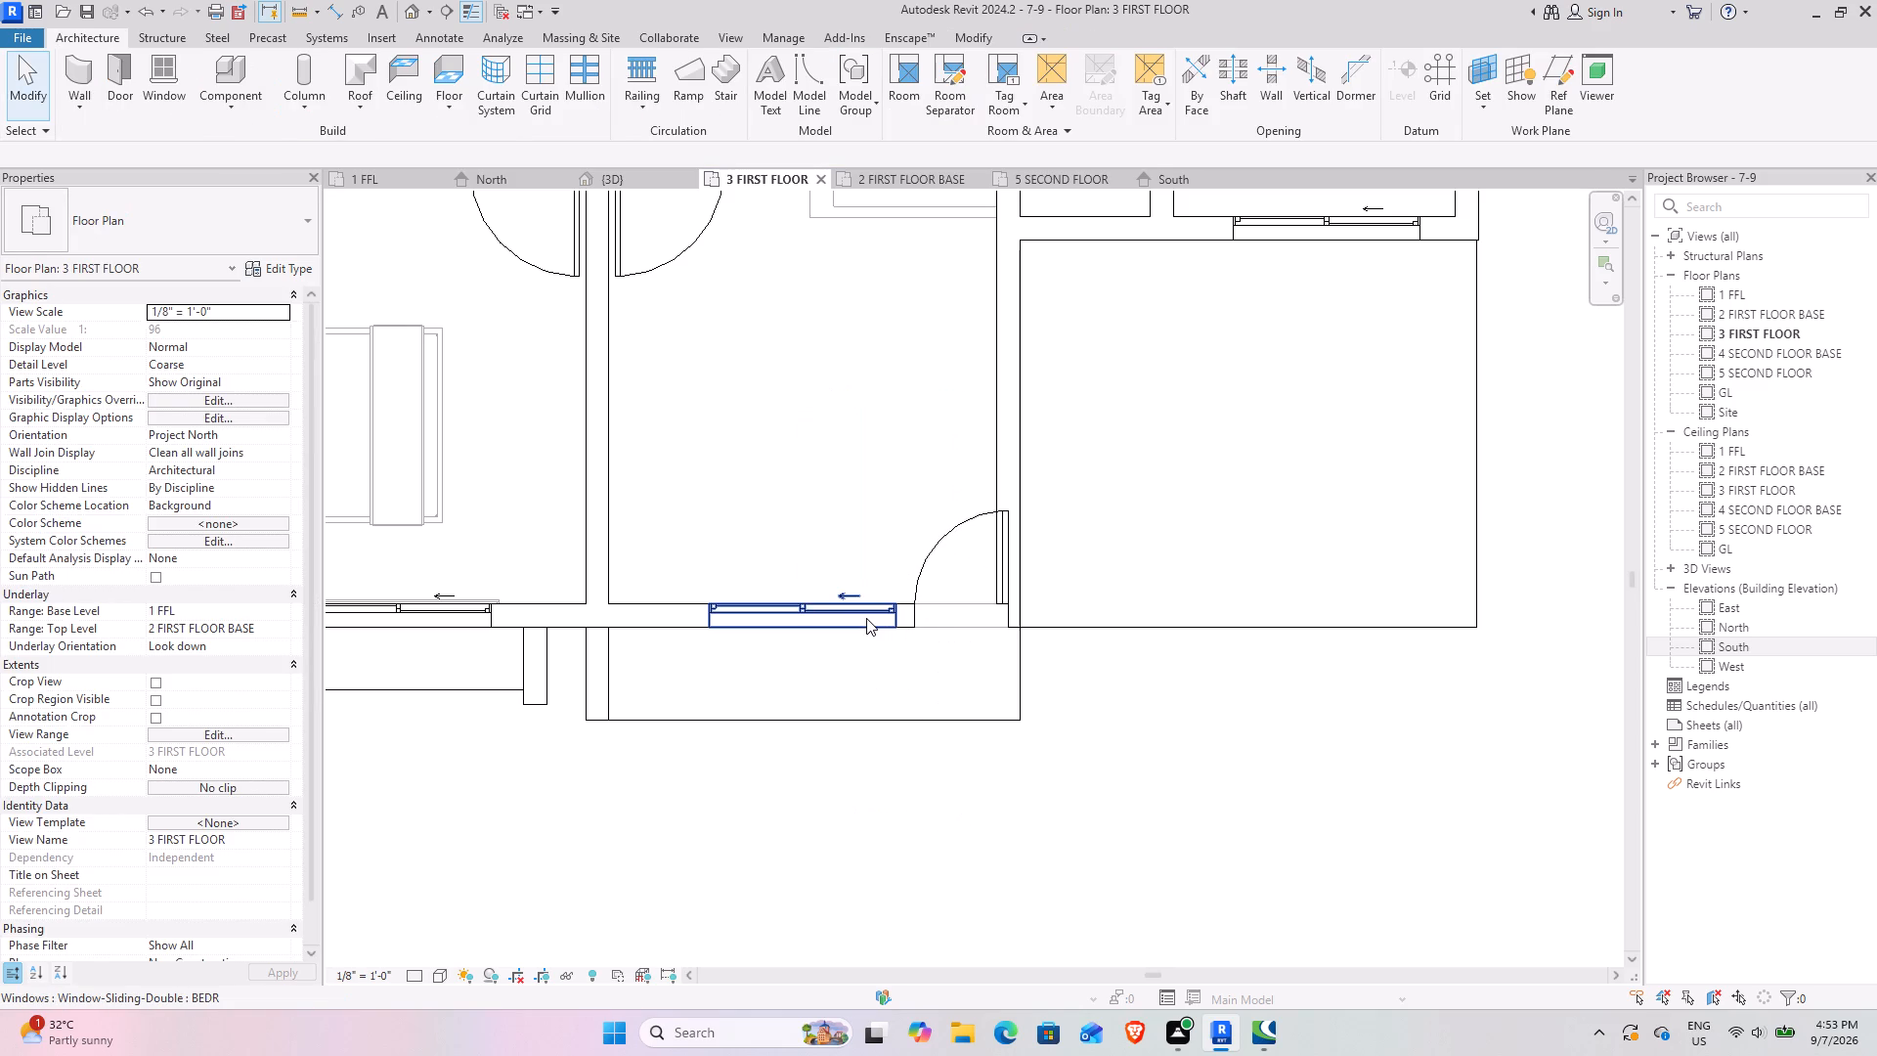
Move the middle front room's sliding window west until it is 4'-1 1/4" from the west partition.
left_click(866, 618)
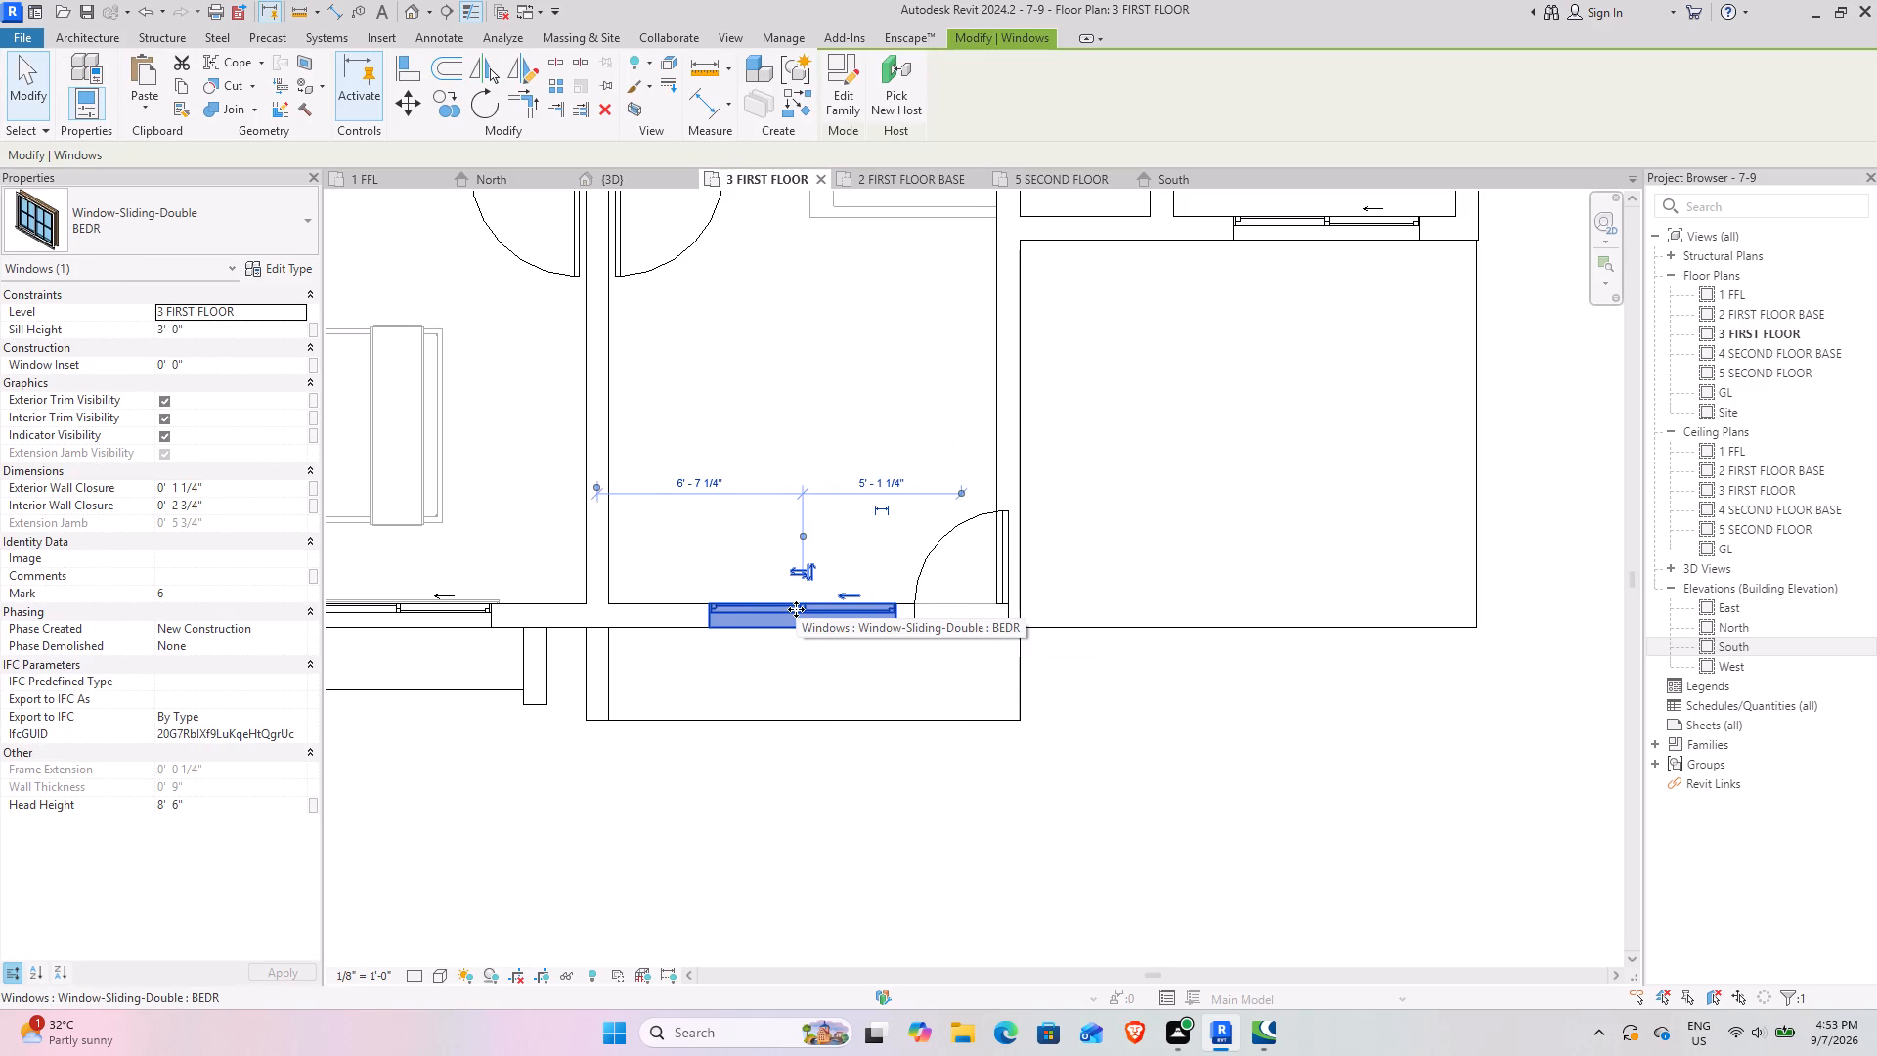
key("Left")
key("Left")
key("Left")
key("Left")
key("Left")
key("Left")
key("Left")
key("Left")
key("Left")
key("Left")
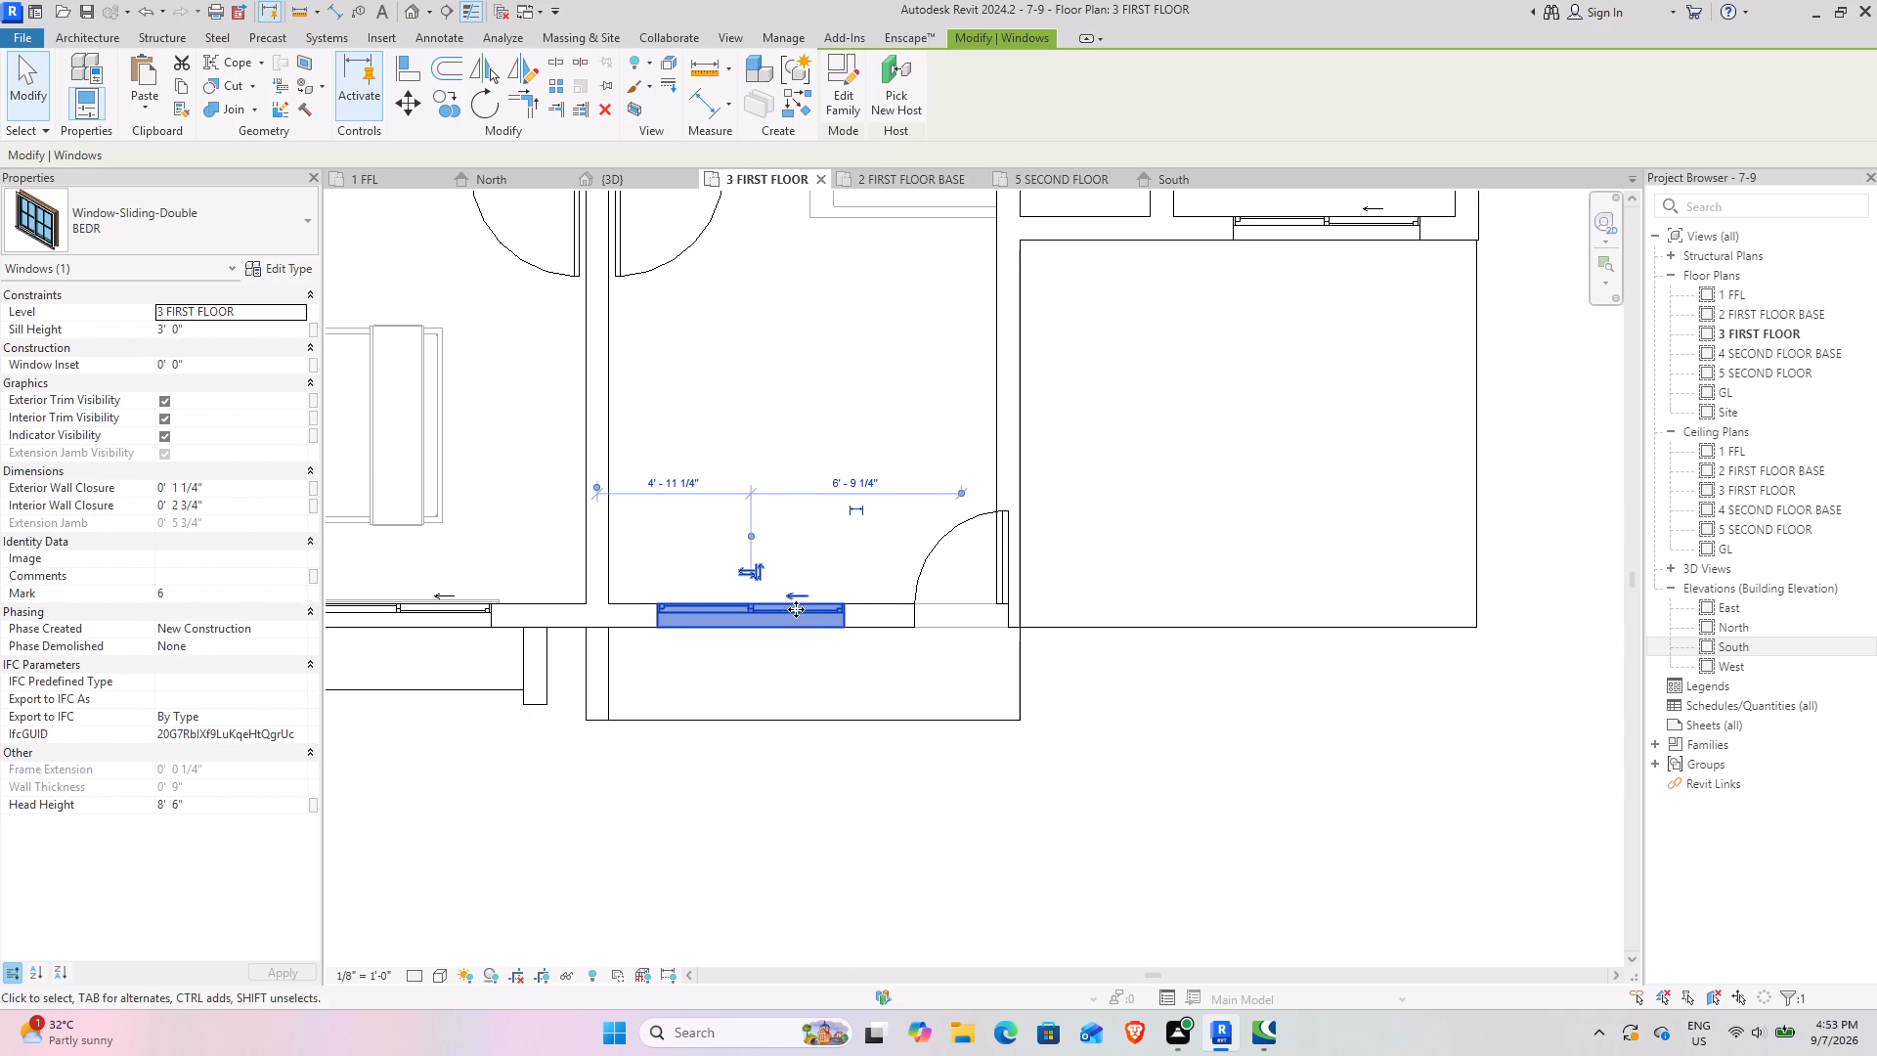
key("Left")
key("Left")
key("Left")
key("Left")
key("Left")
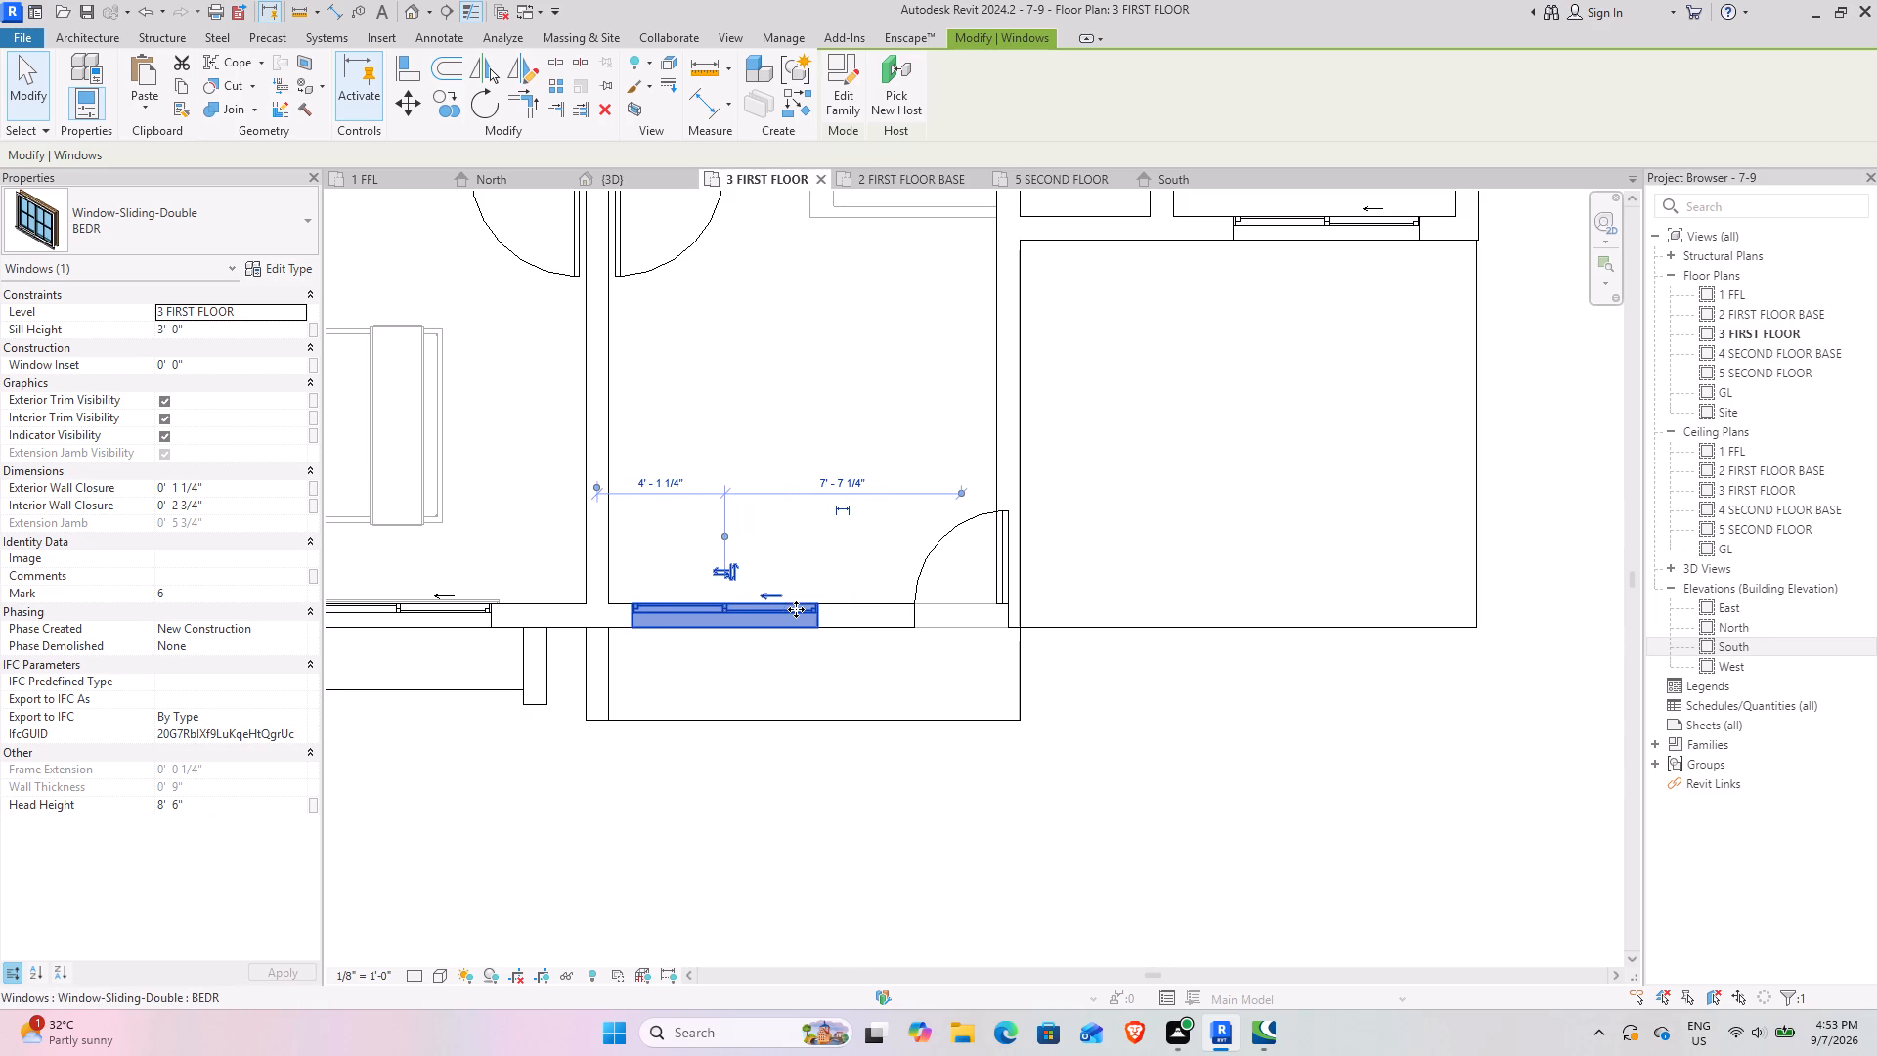
Nudge the MD 2 door slightly west, away from the room's east wall.
left_click(942, 568)
left_click(930, 558)
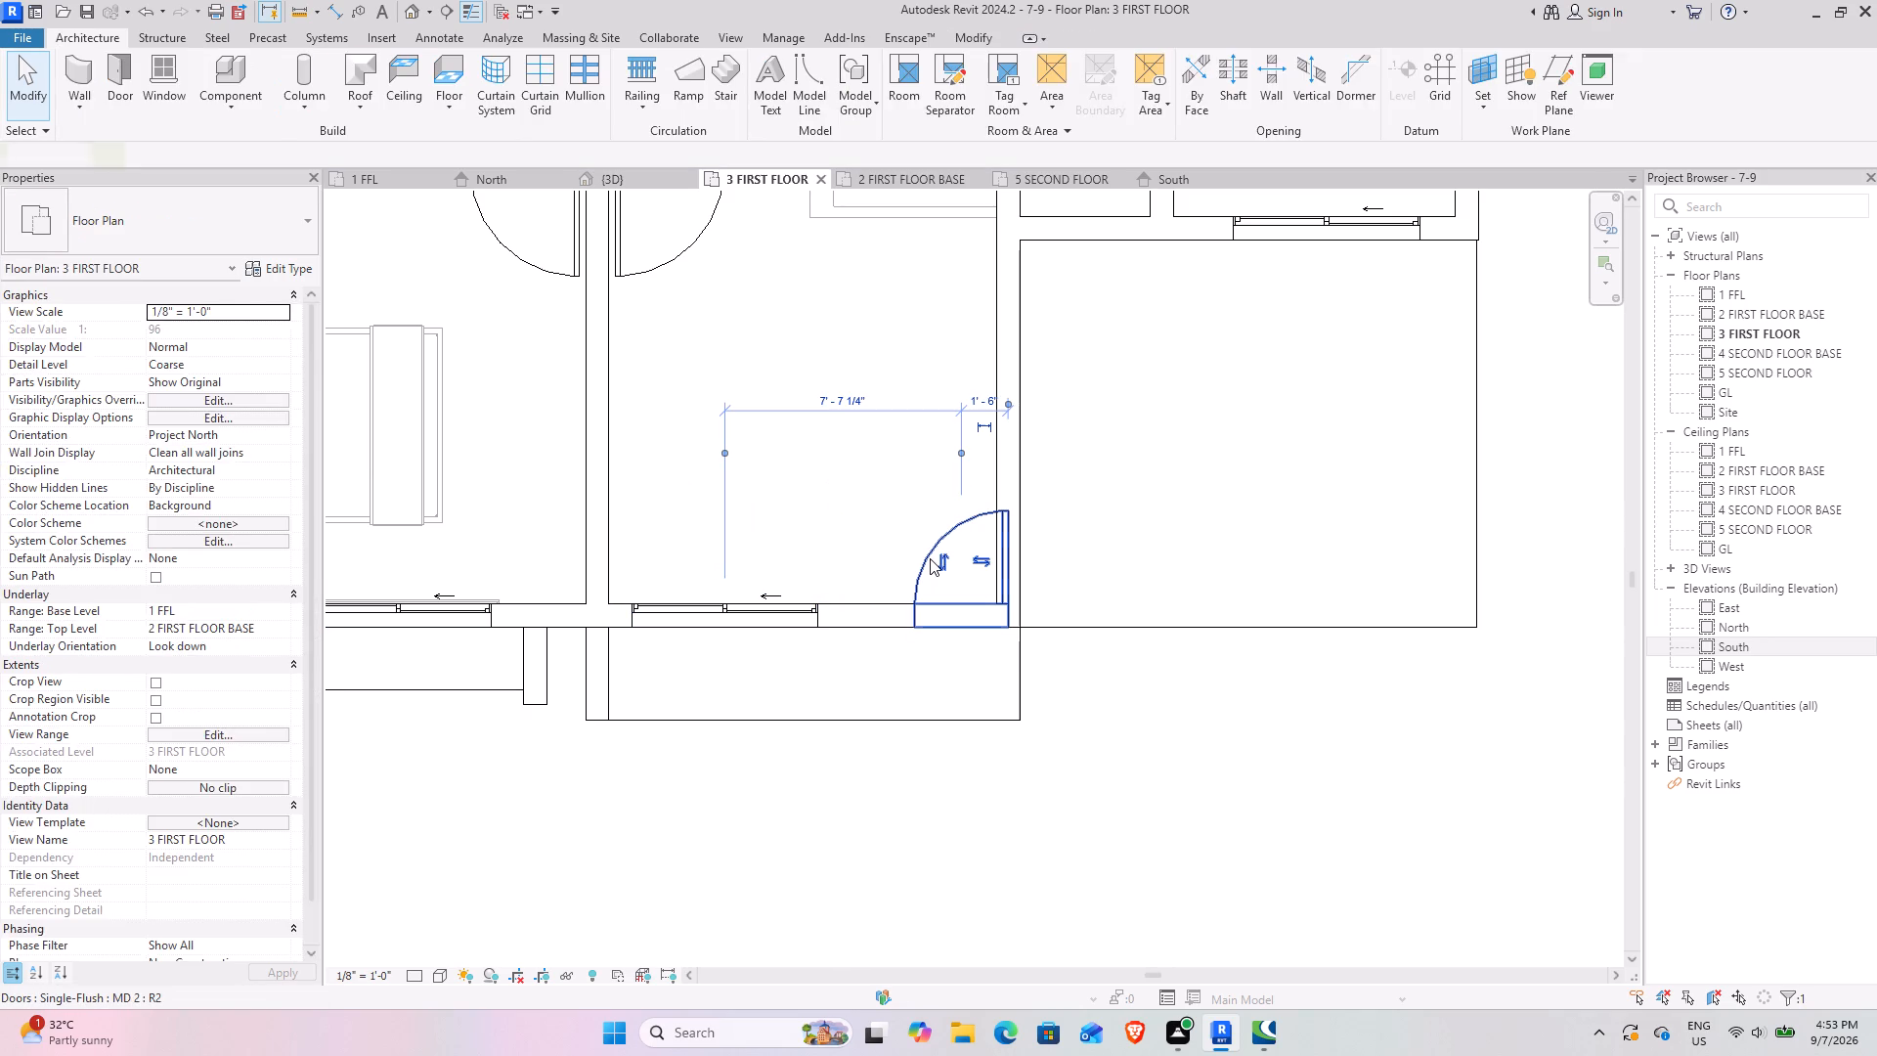
key("Left")
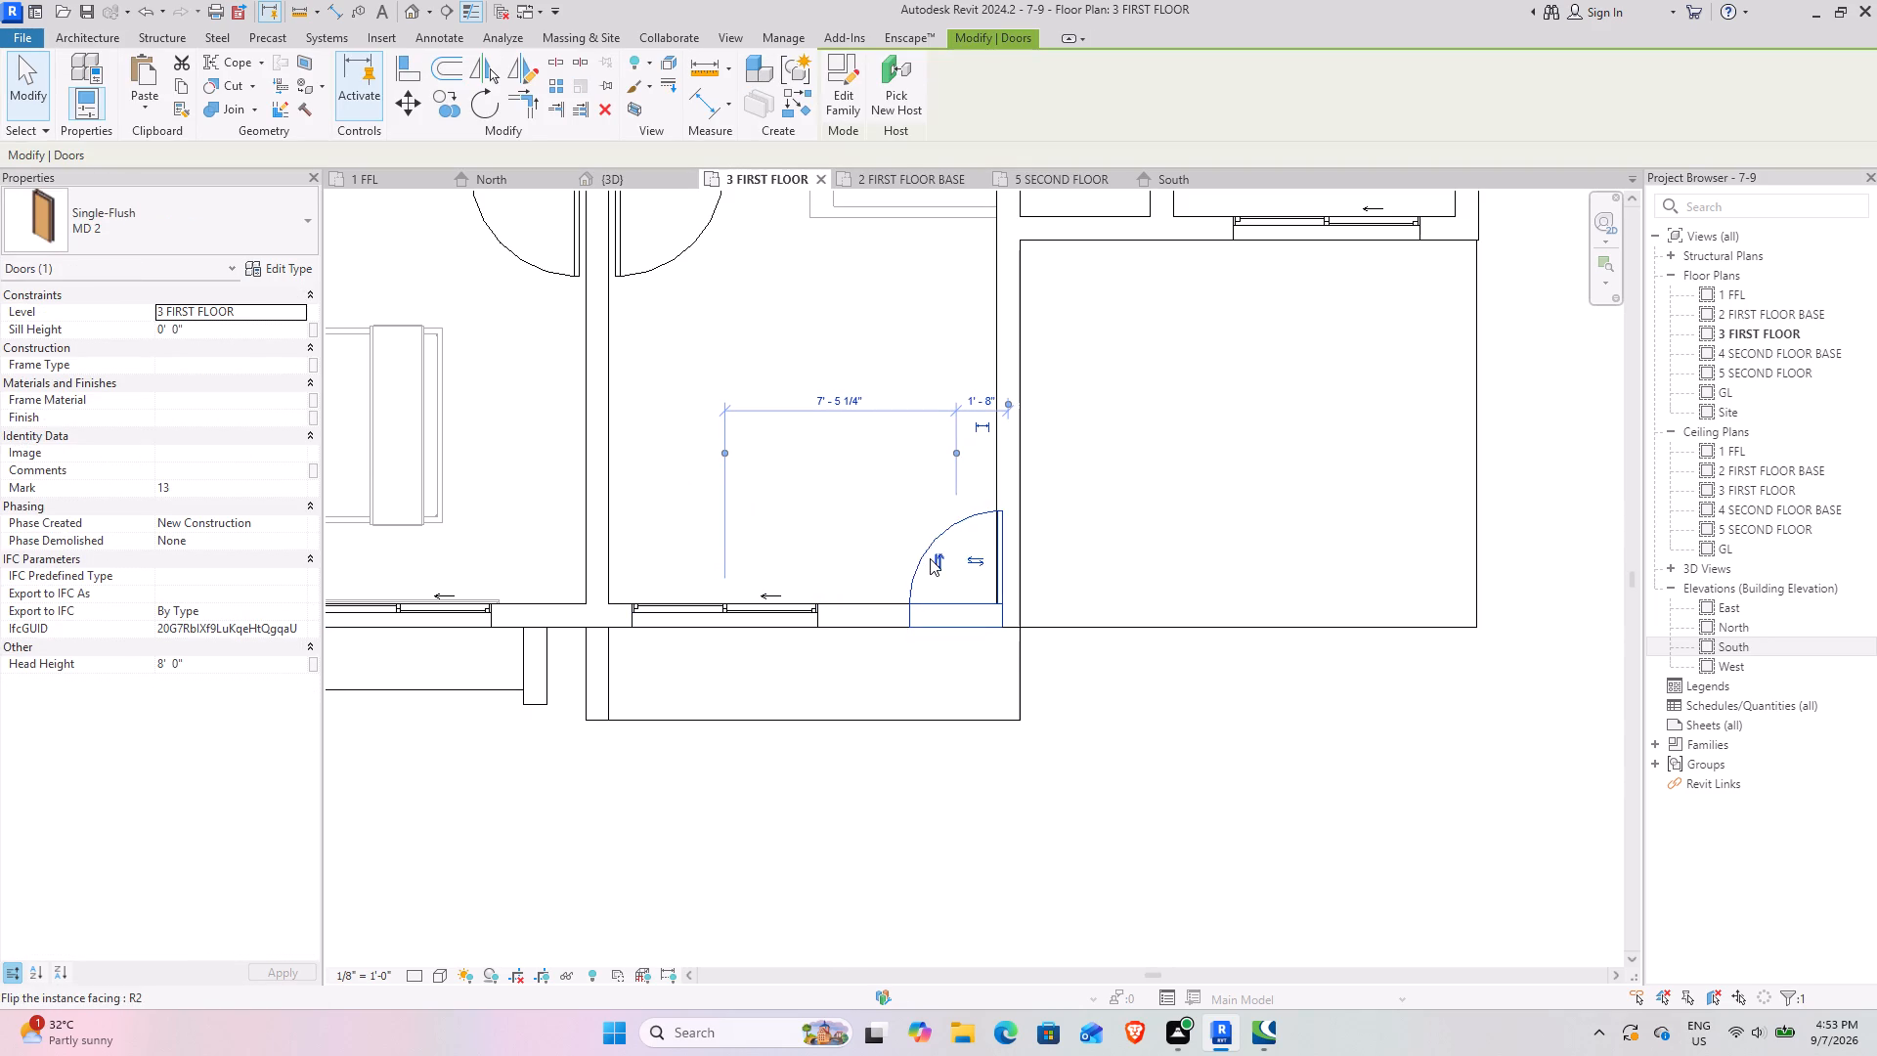
key("Left")
key("Left")
key("Left")
key("Escape")
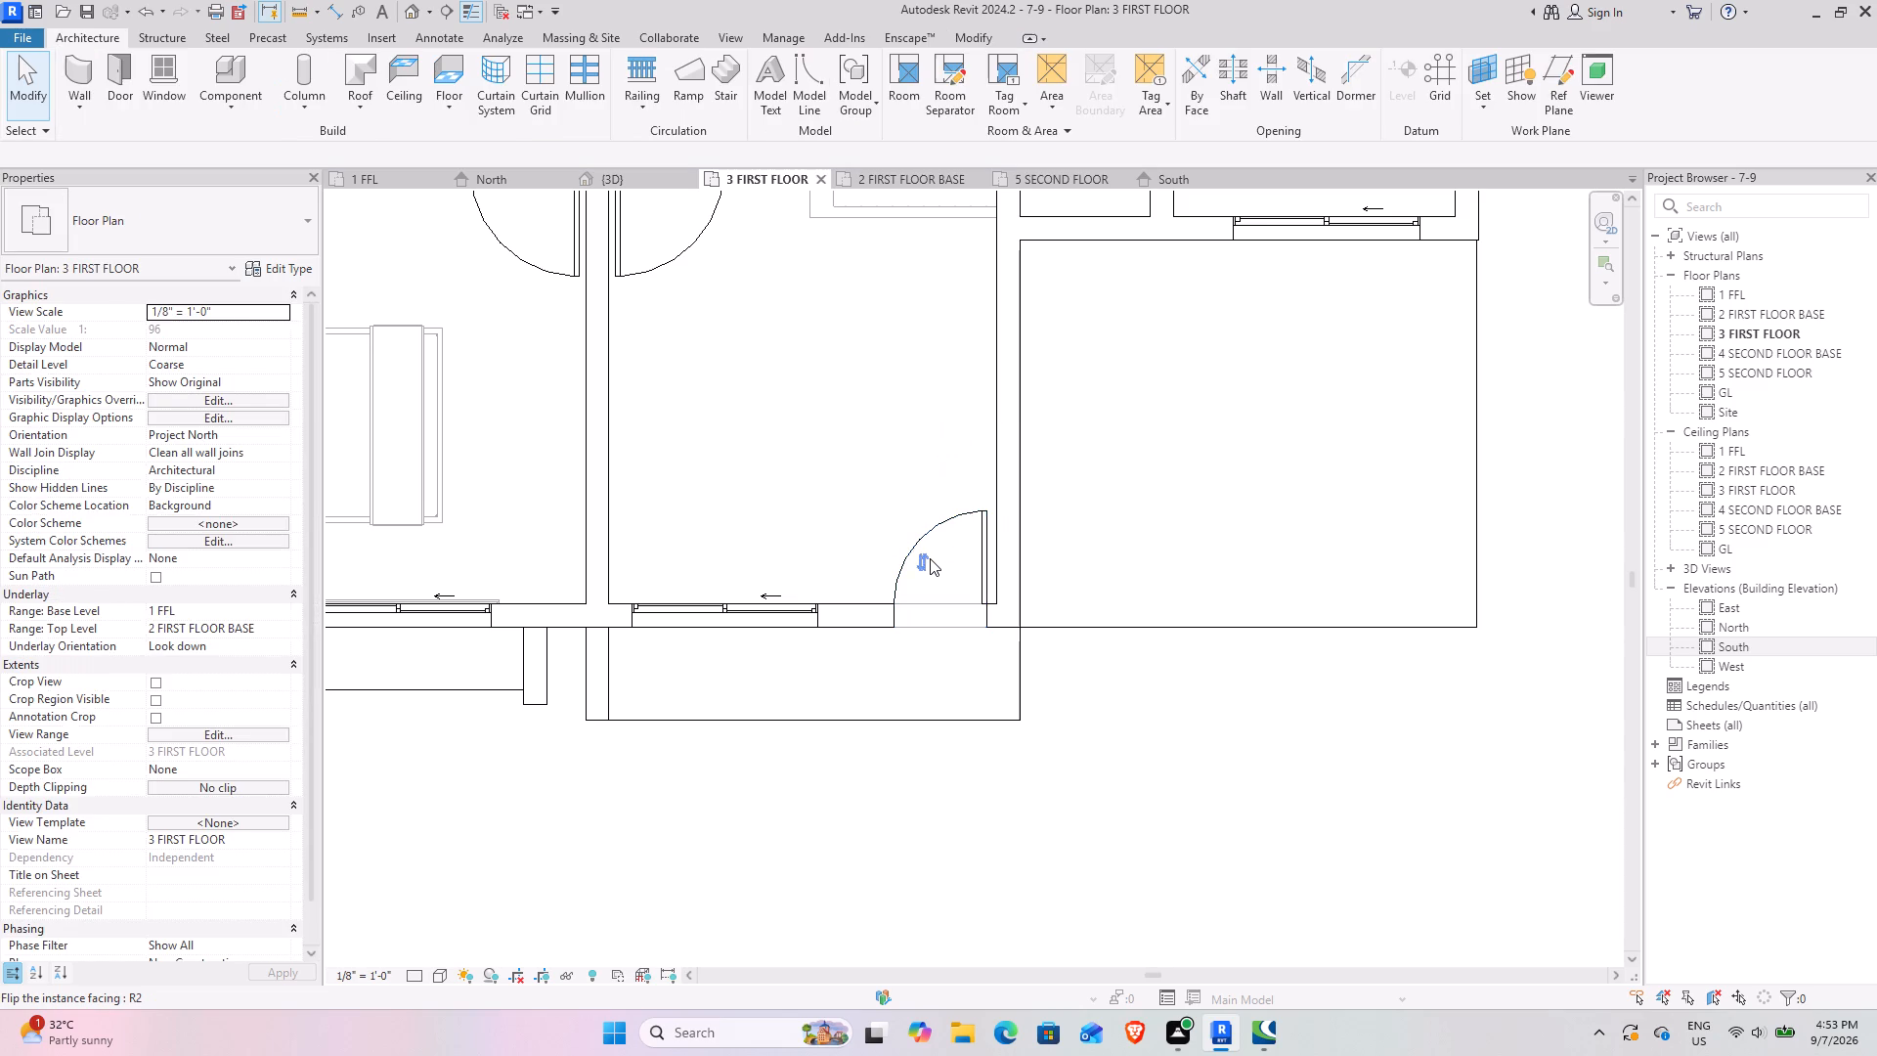
Check the new upper-floor front windows and door in the 3D view.
scroll(849, 353, "down", 4)
middle_click_drag(840, 374, 825, 506)
left_click(621, 171)
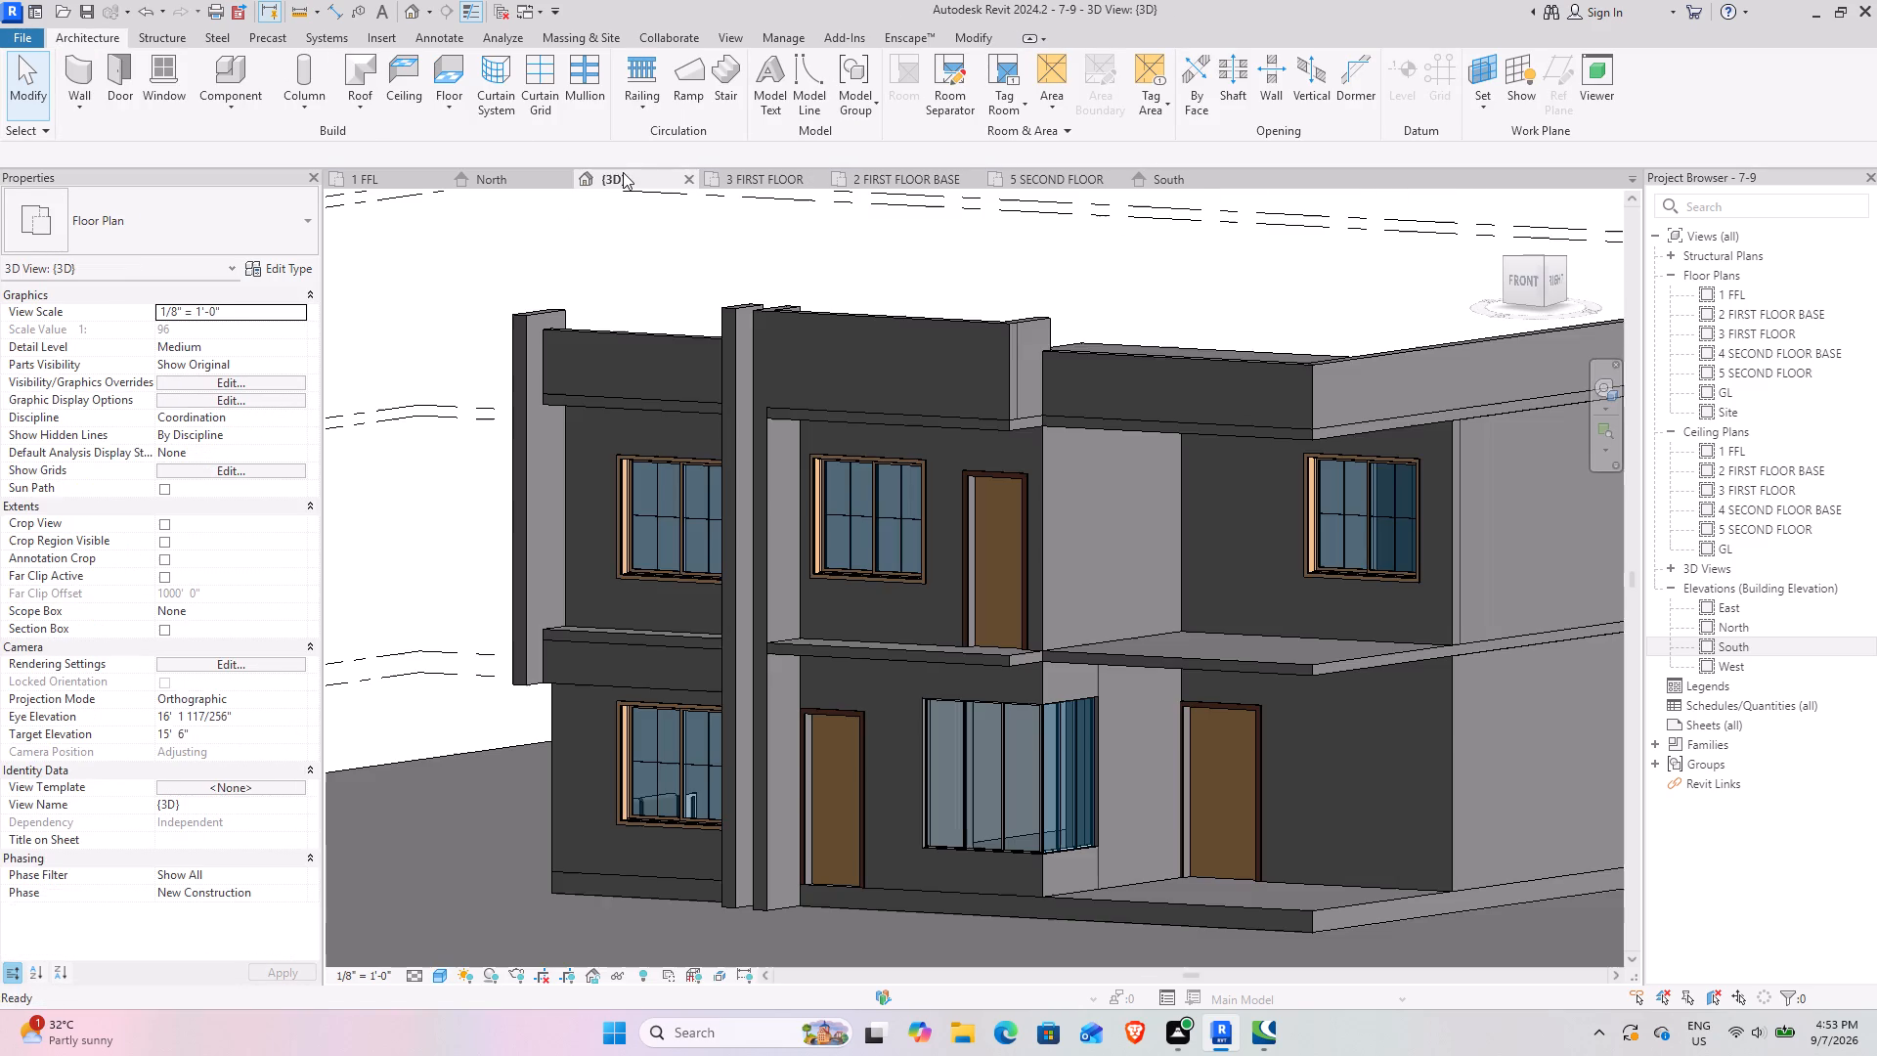
Examine the house front in the 3D view and the upper-floor layout in the 2 FIRST FLOOR BASE plan.
middle_click_drag(926, 525, 952, 591, "shift")
scroll(890, 482, "up", 3)
middle_click_drag(901, 512, 798, 539, "shift")
scroll(798, 550, "down", 3)
middle_click_drag(793, 576, 886, 600, "shift")
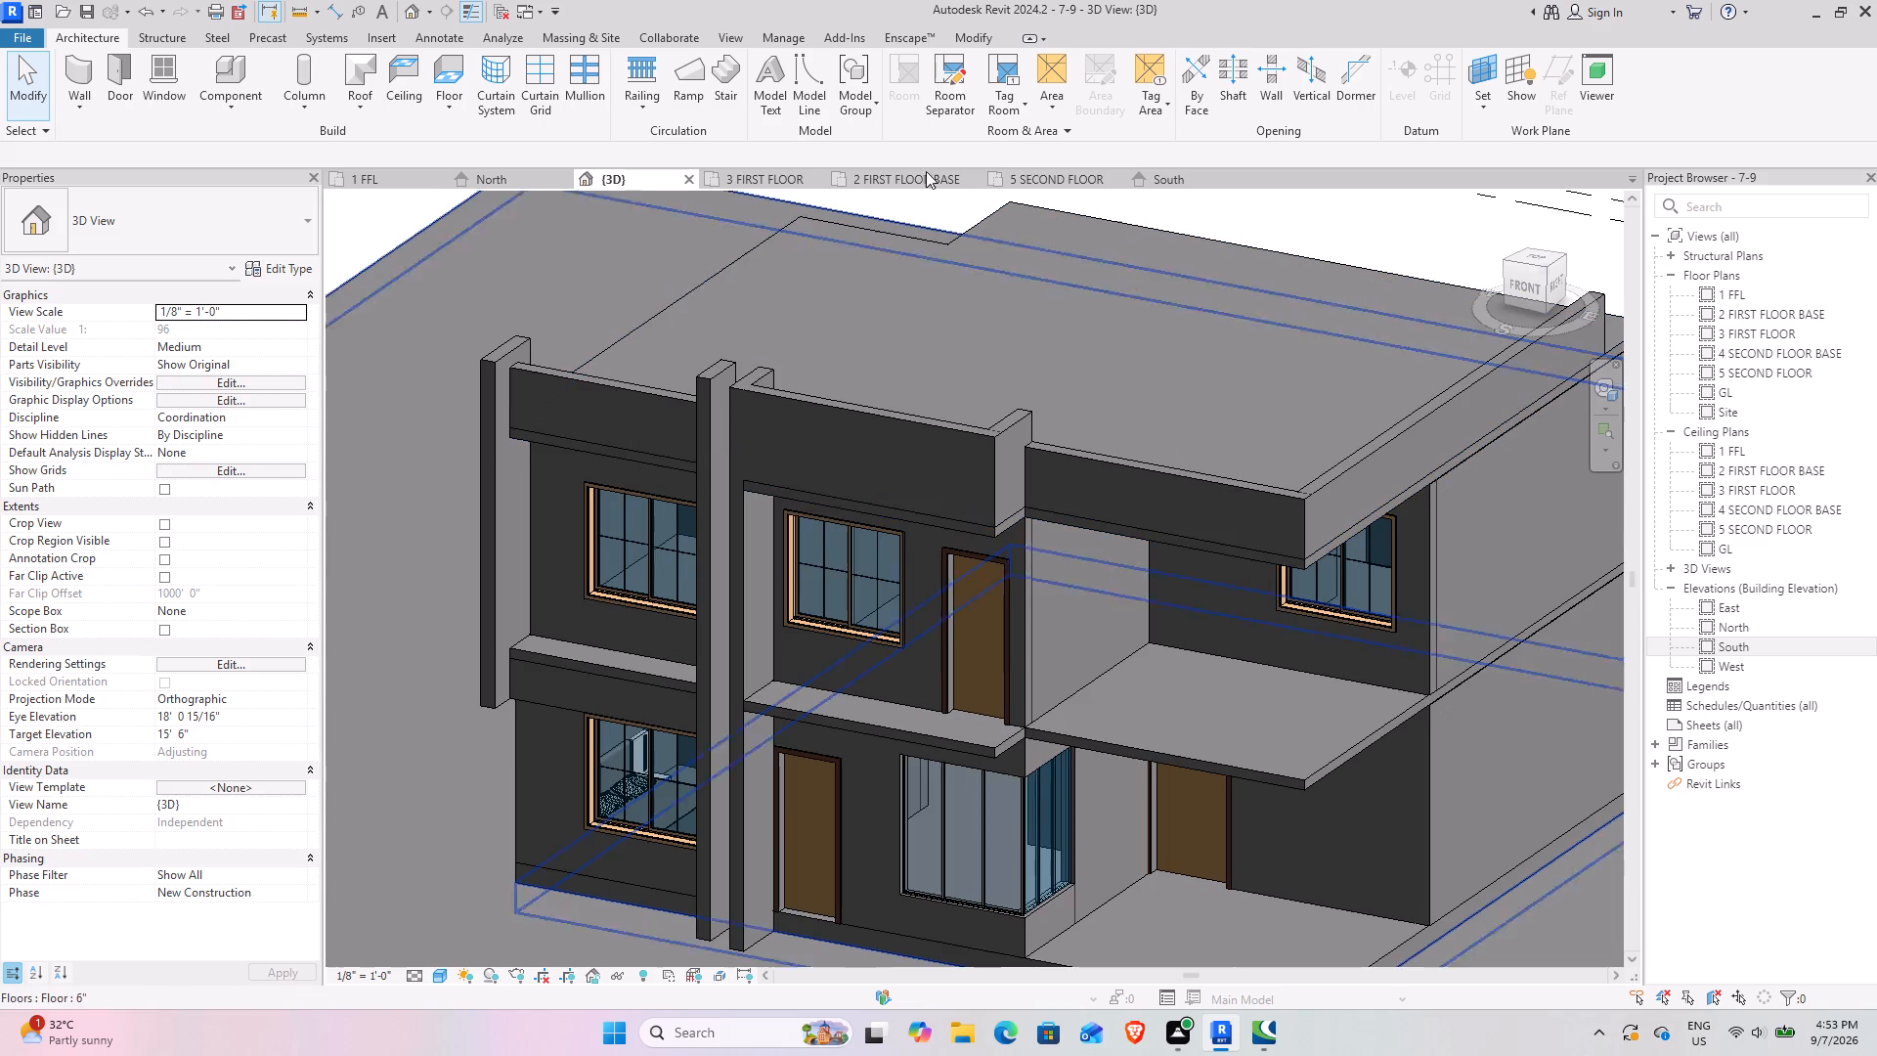
left_click(883, 181)
scroll(929, 440, "down", 3)
middle_click_drag(960, 442, 829, 525)
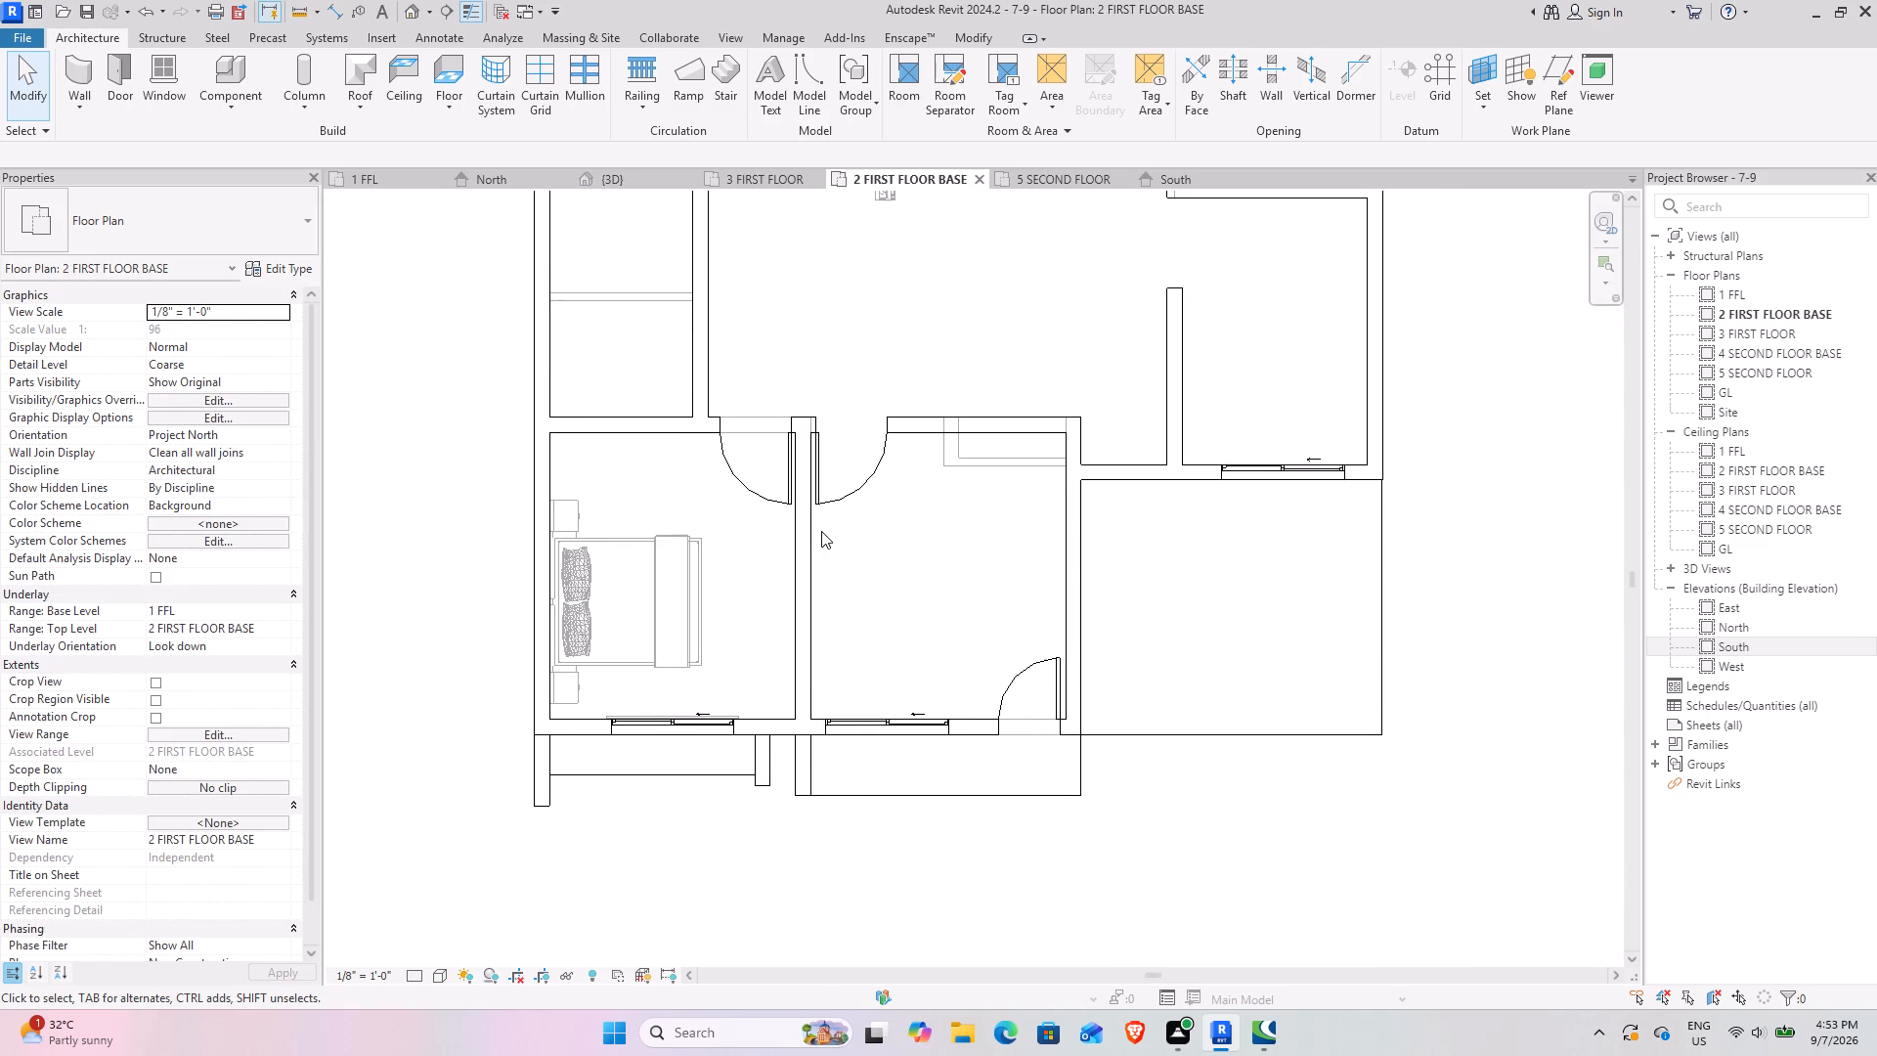
scroll(829, 506, "down", 4)
middle_click_drag(836, 449, 828, 532)
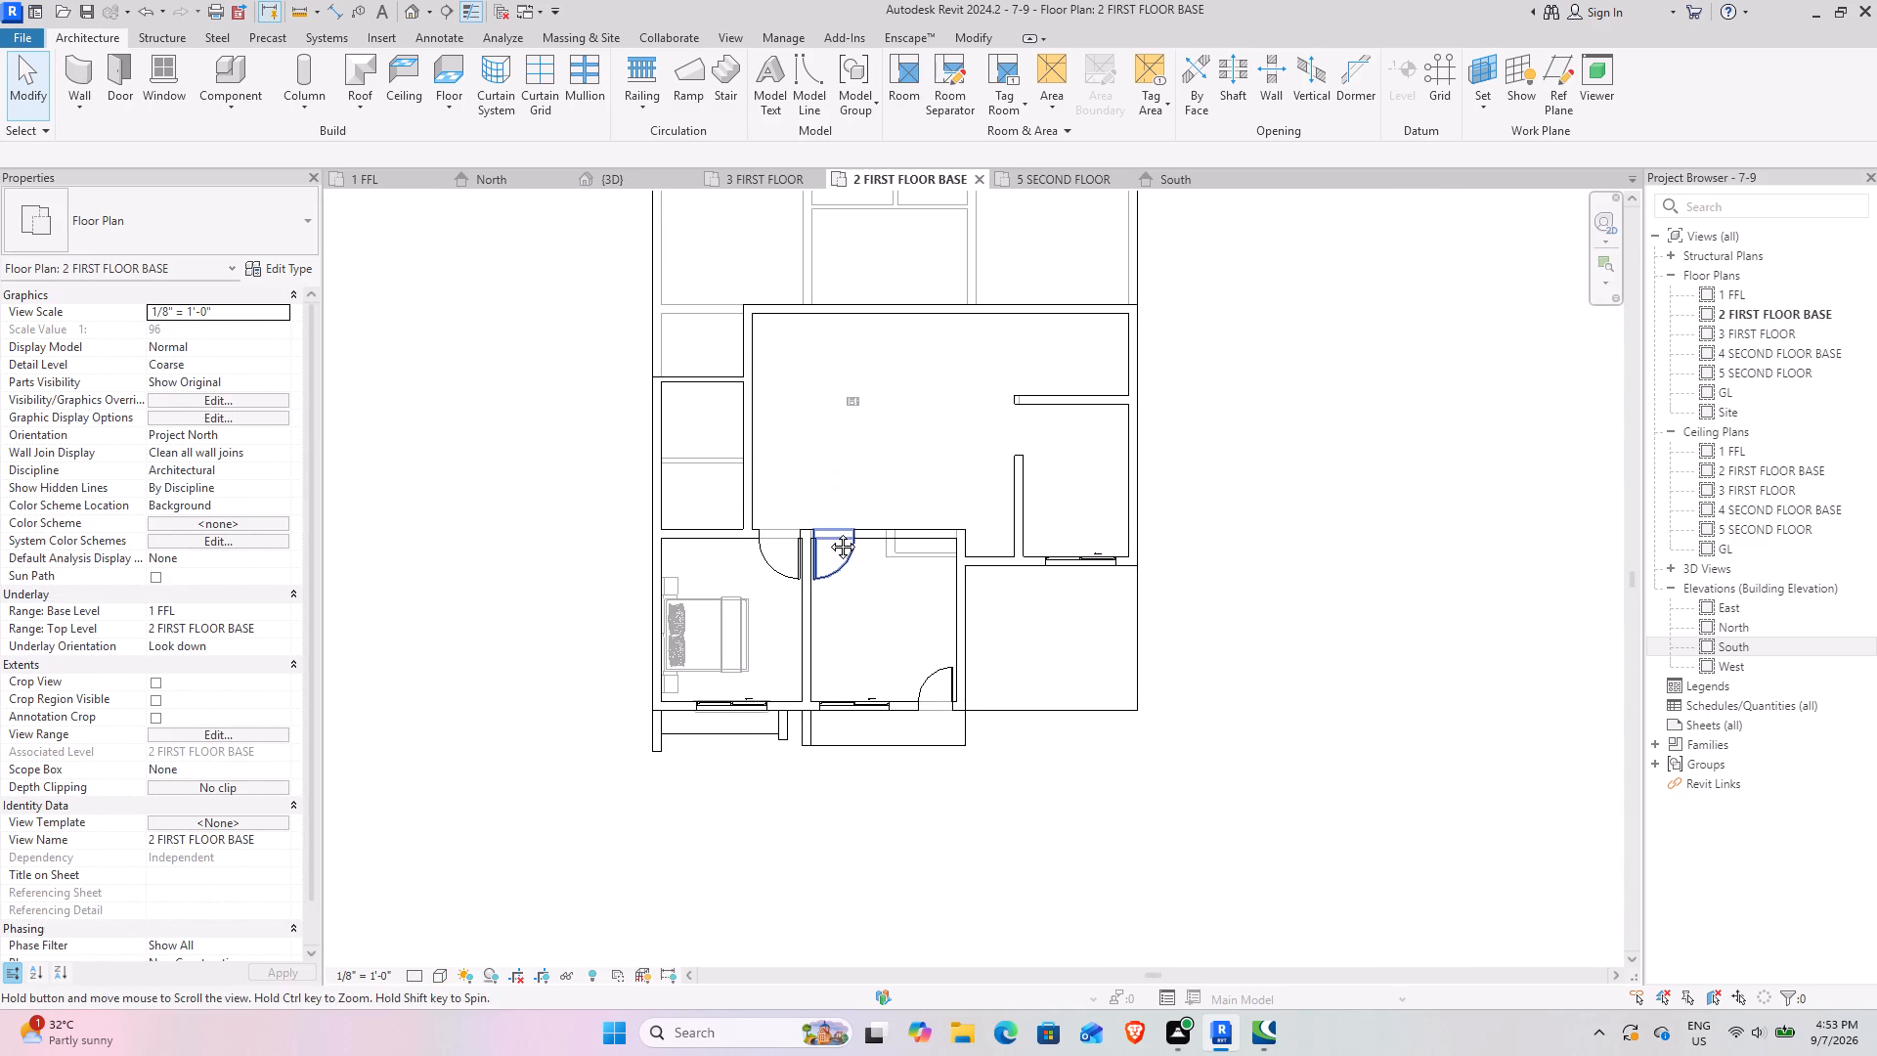
middle_click_drag(828, 532, 828, 533)
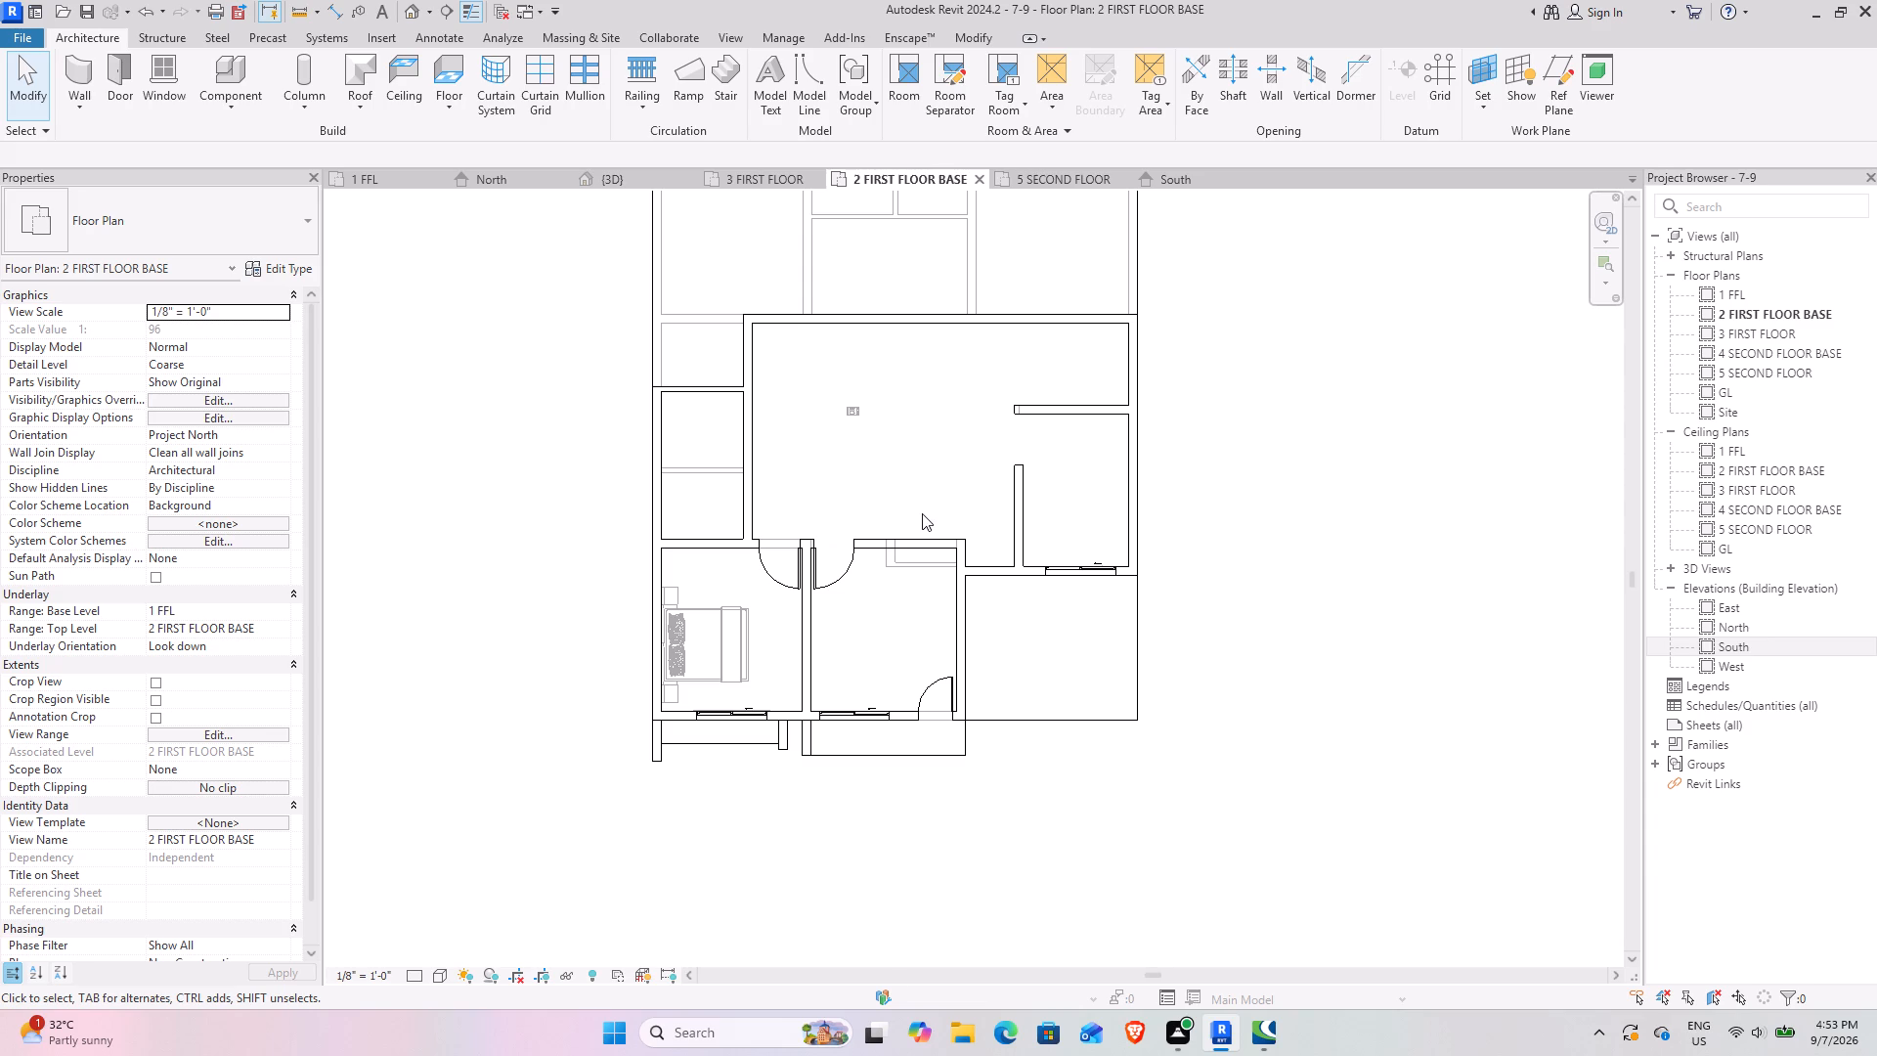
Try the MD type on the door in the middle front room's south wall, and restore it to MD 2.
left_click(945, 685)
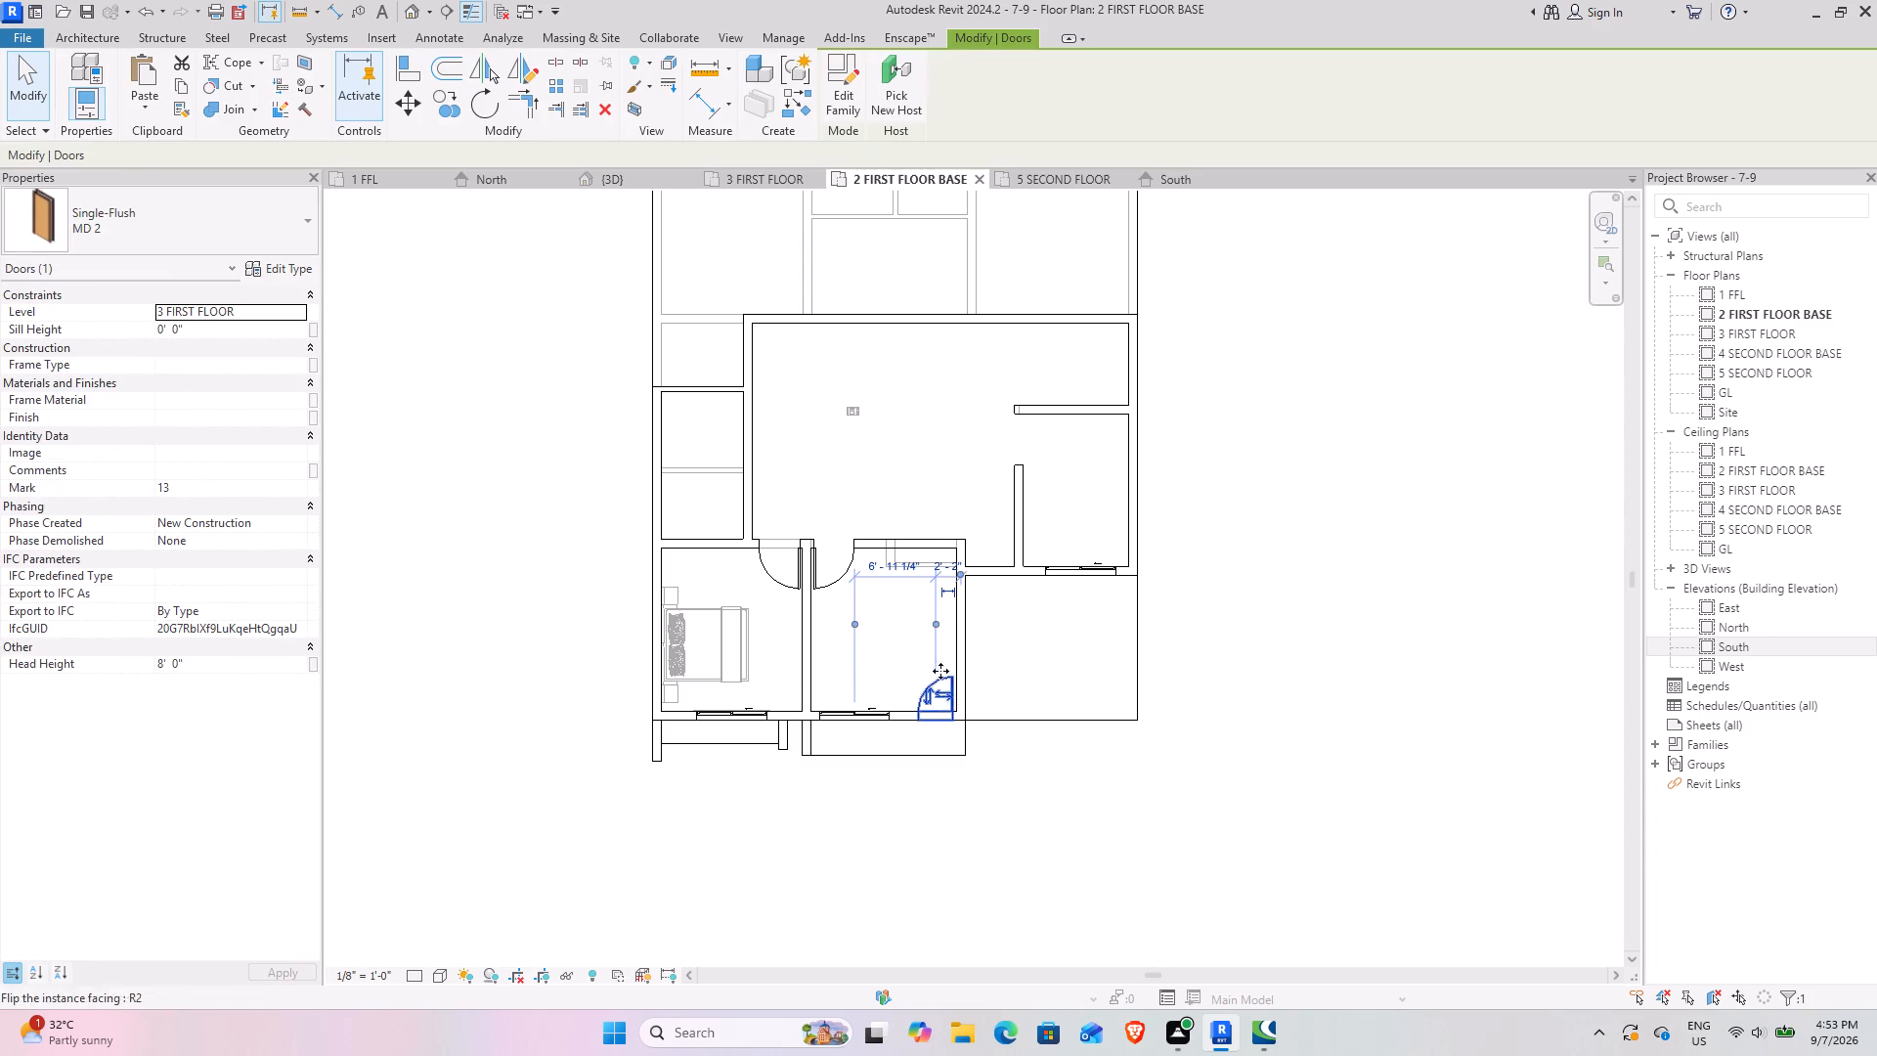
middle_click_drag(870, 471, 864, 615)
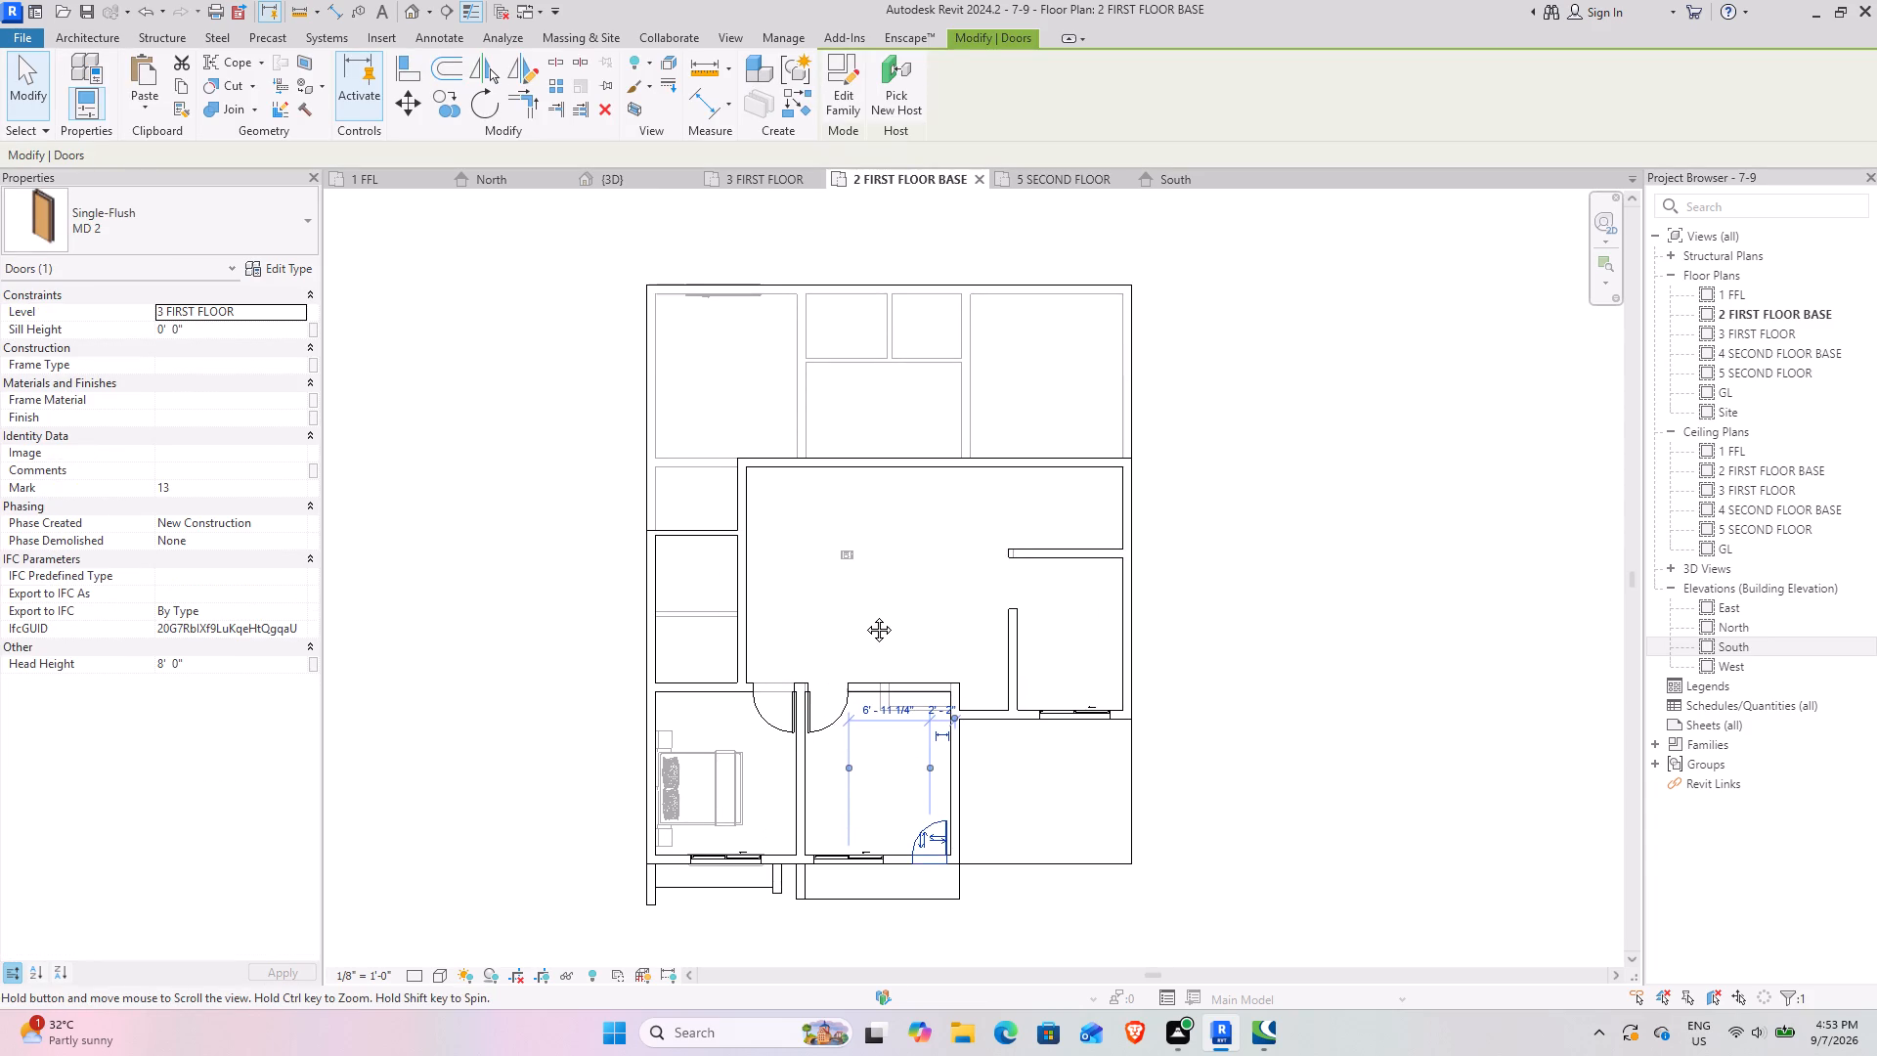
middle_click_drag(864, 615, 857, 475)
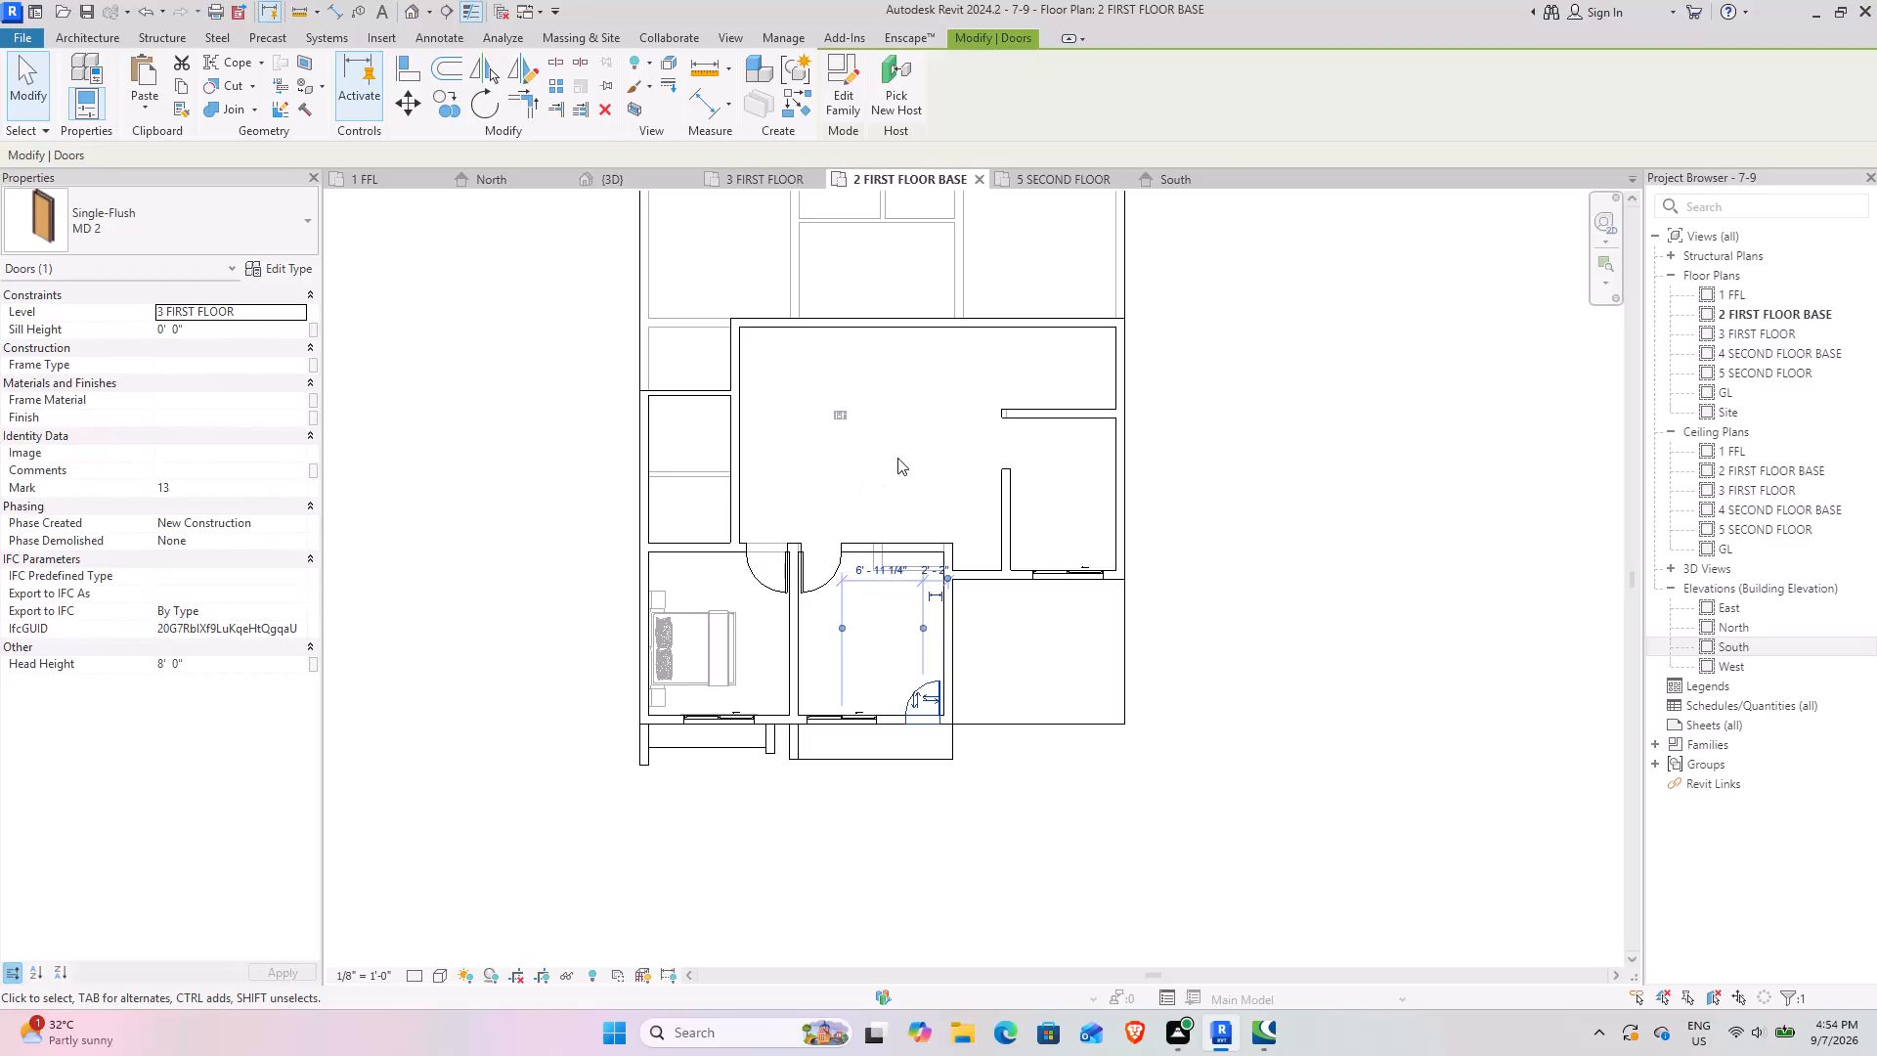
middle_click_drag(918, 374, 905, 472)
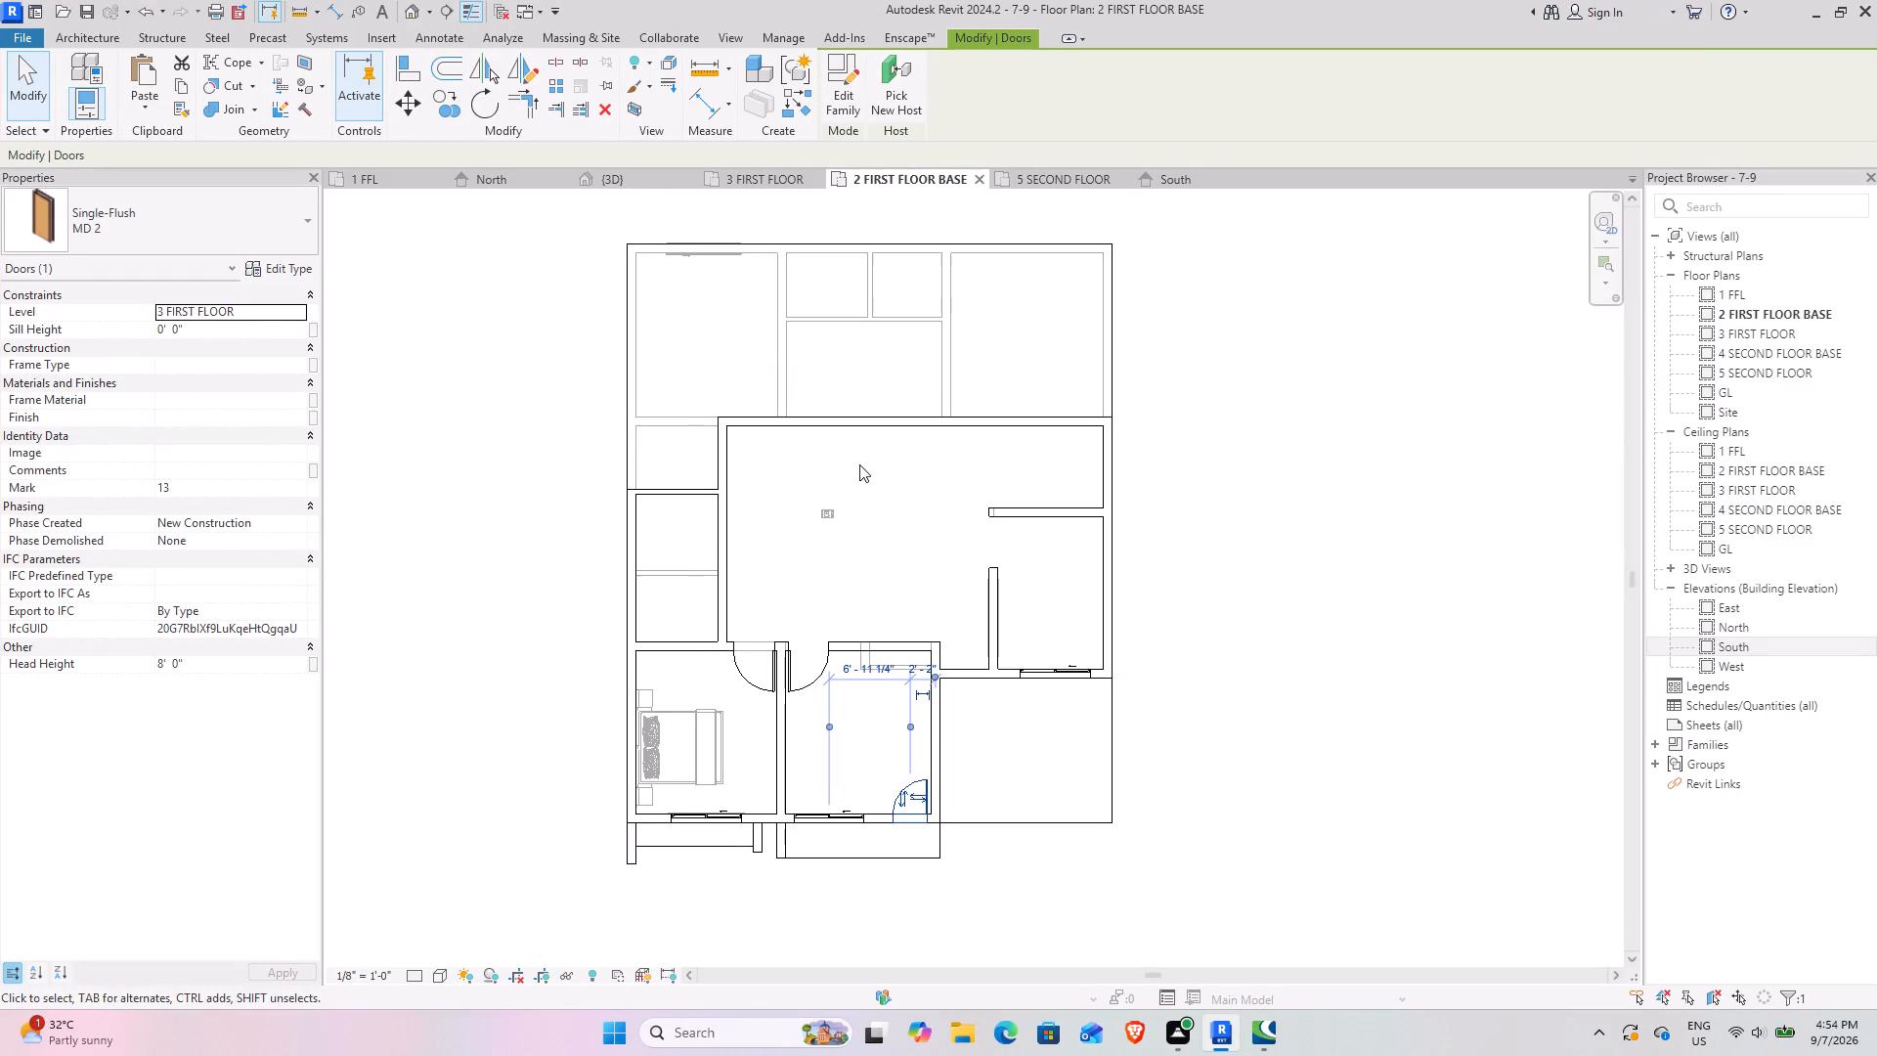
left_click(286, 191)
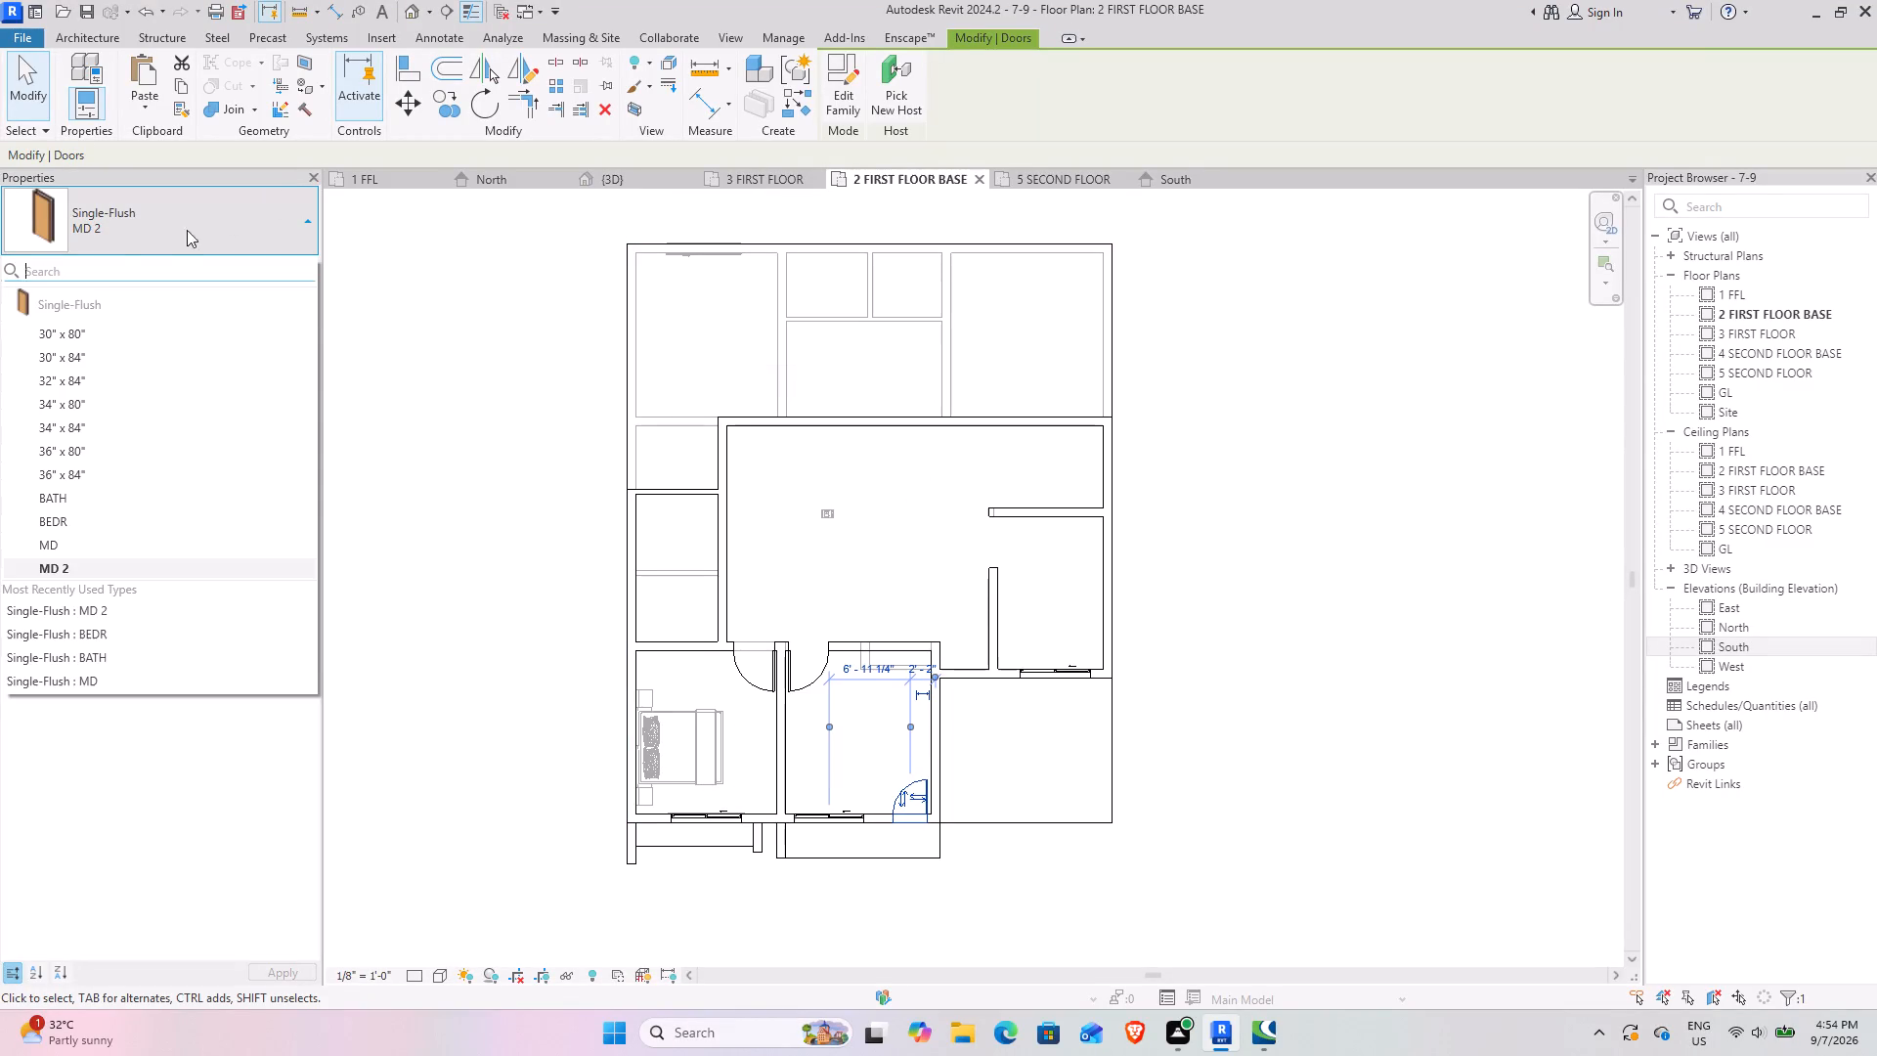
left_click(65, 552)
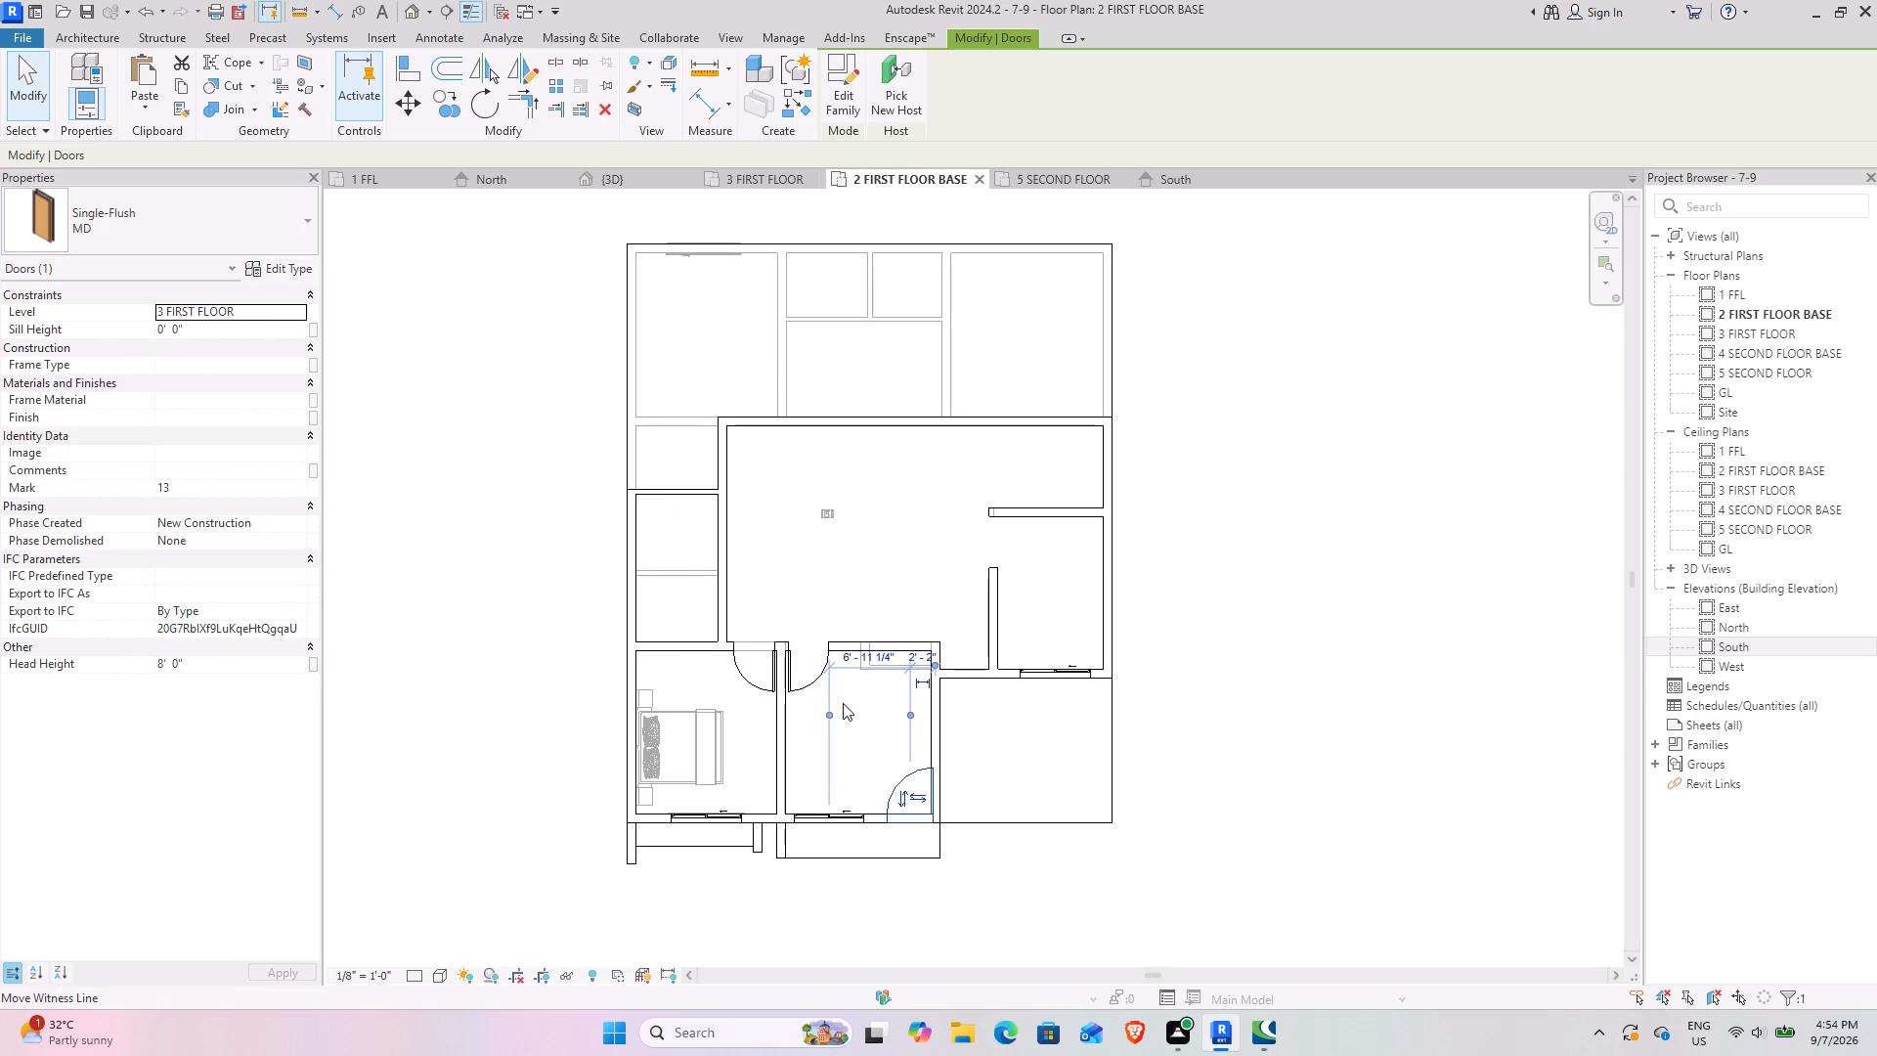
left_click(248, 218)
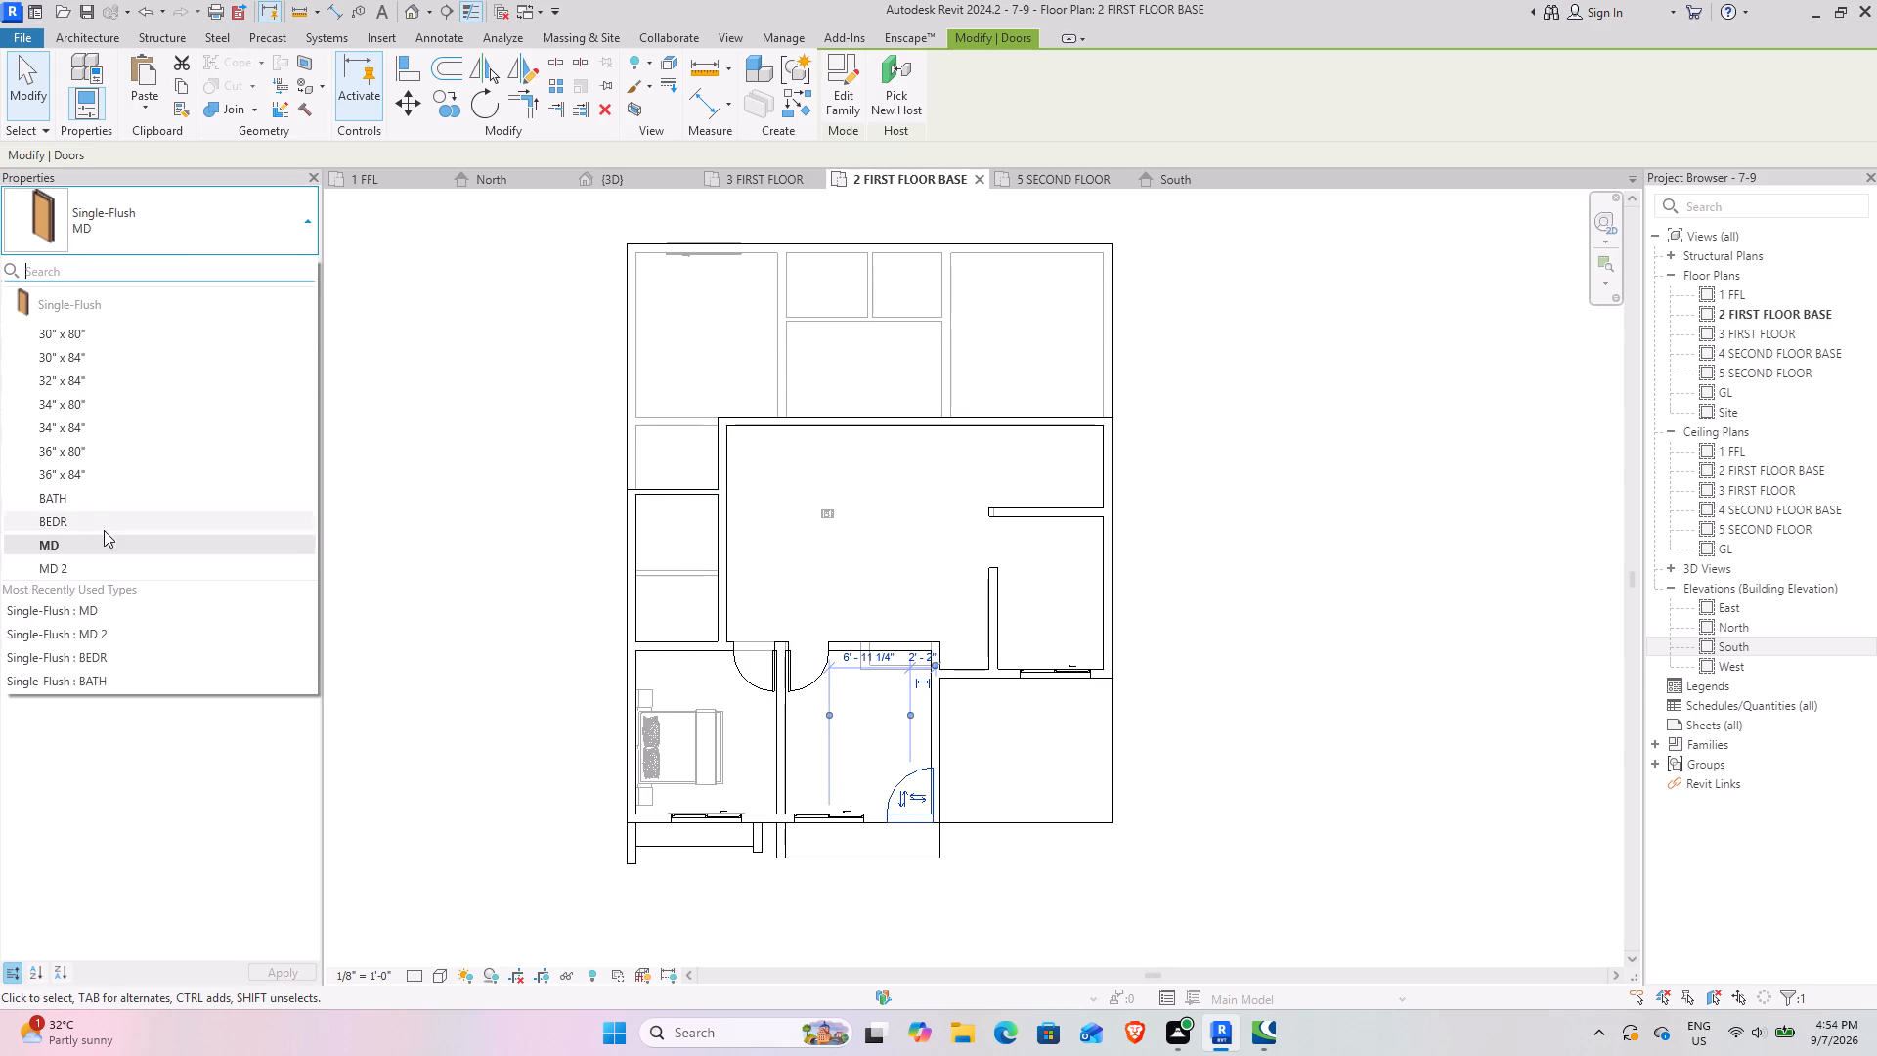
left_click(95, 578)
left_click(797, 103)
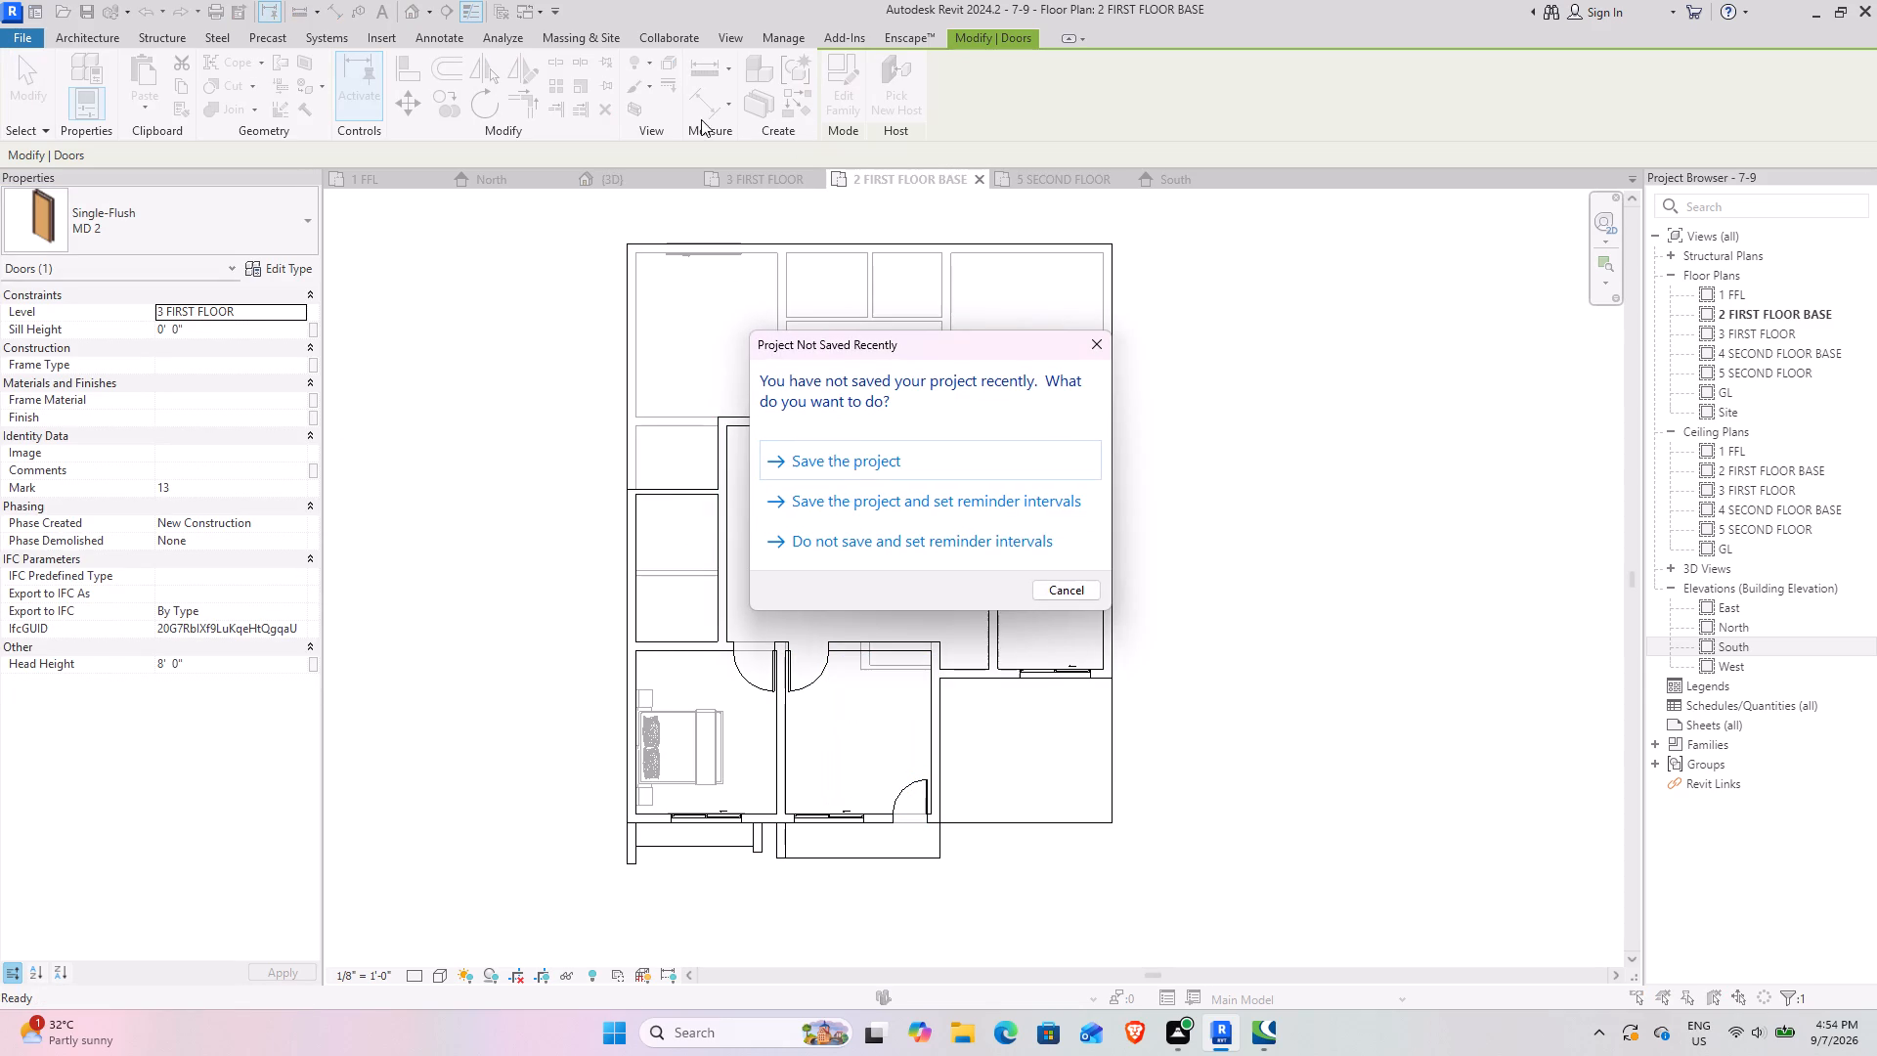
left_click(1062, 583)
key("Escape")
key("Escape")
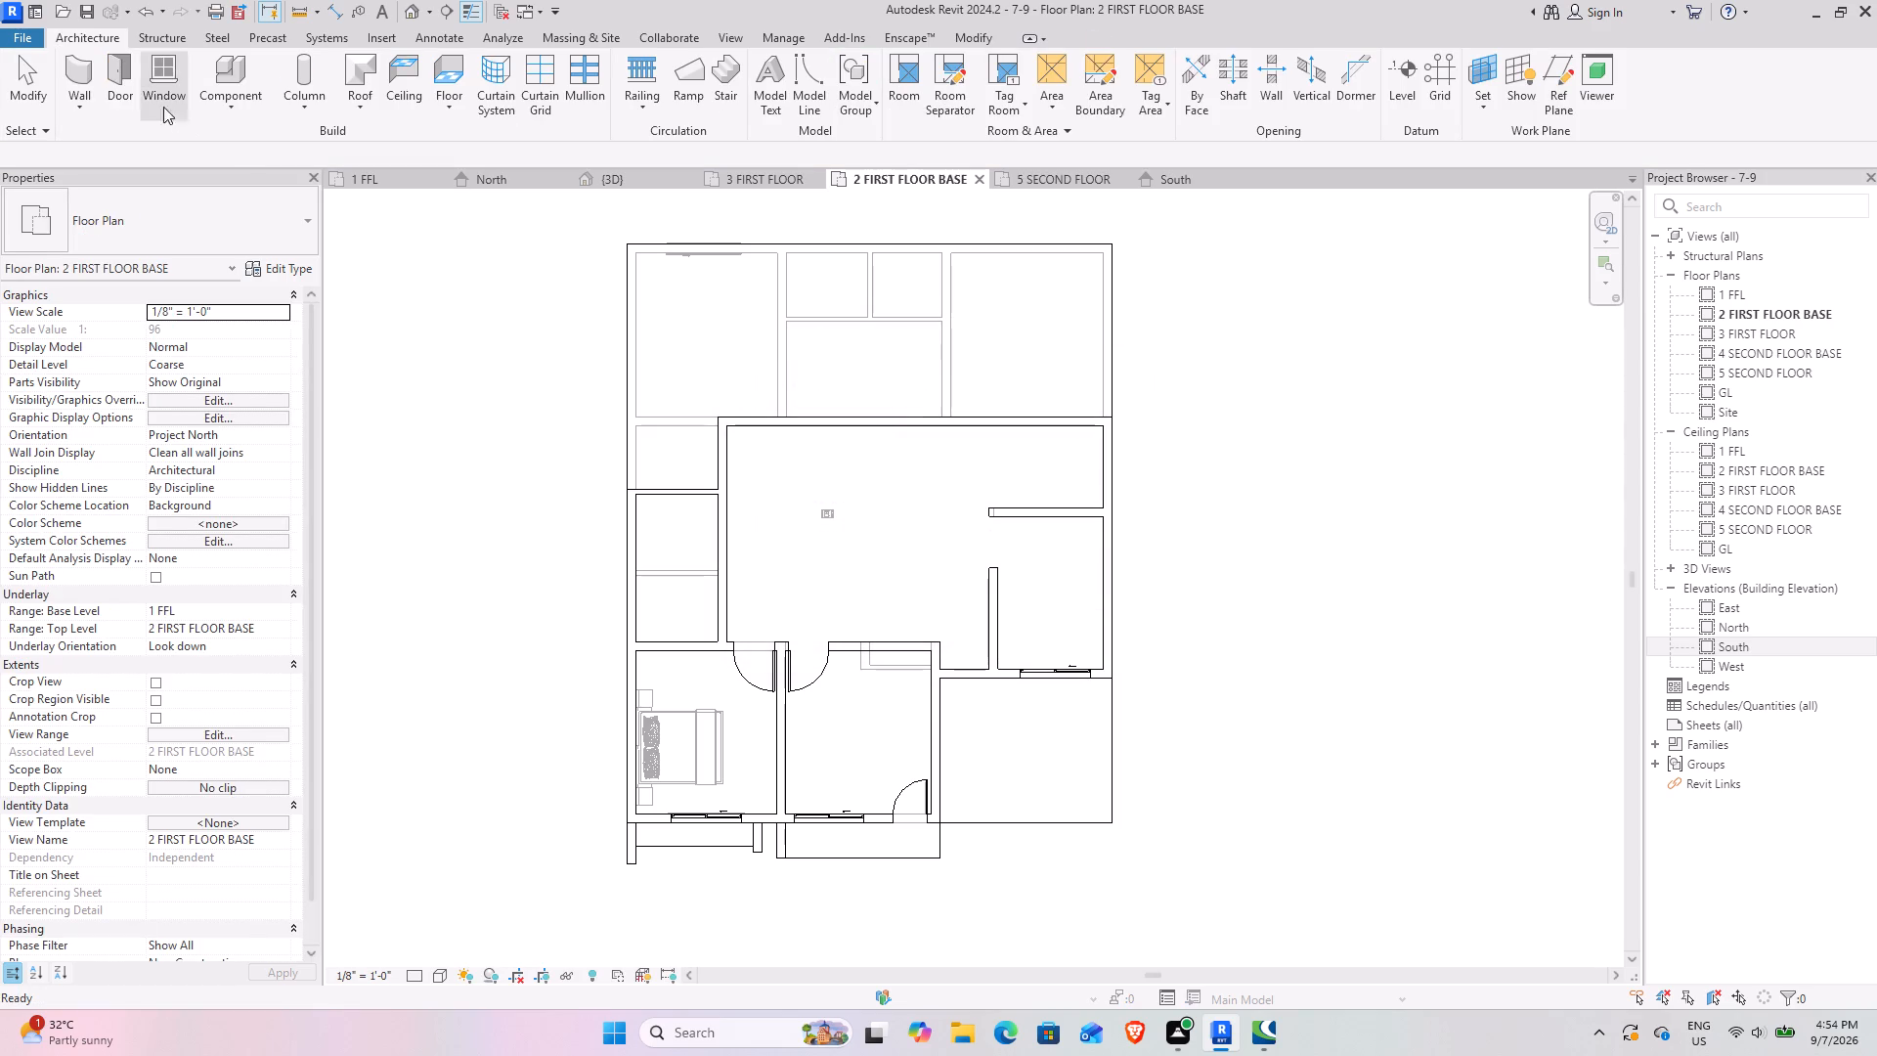
Place an MD single-flush door at the west end of the large central room's north wall, swinging into the room.
left_click(131, 73)
left_click(110, 242)
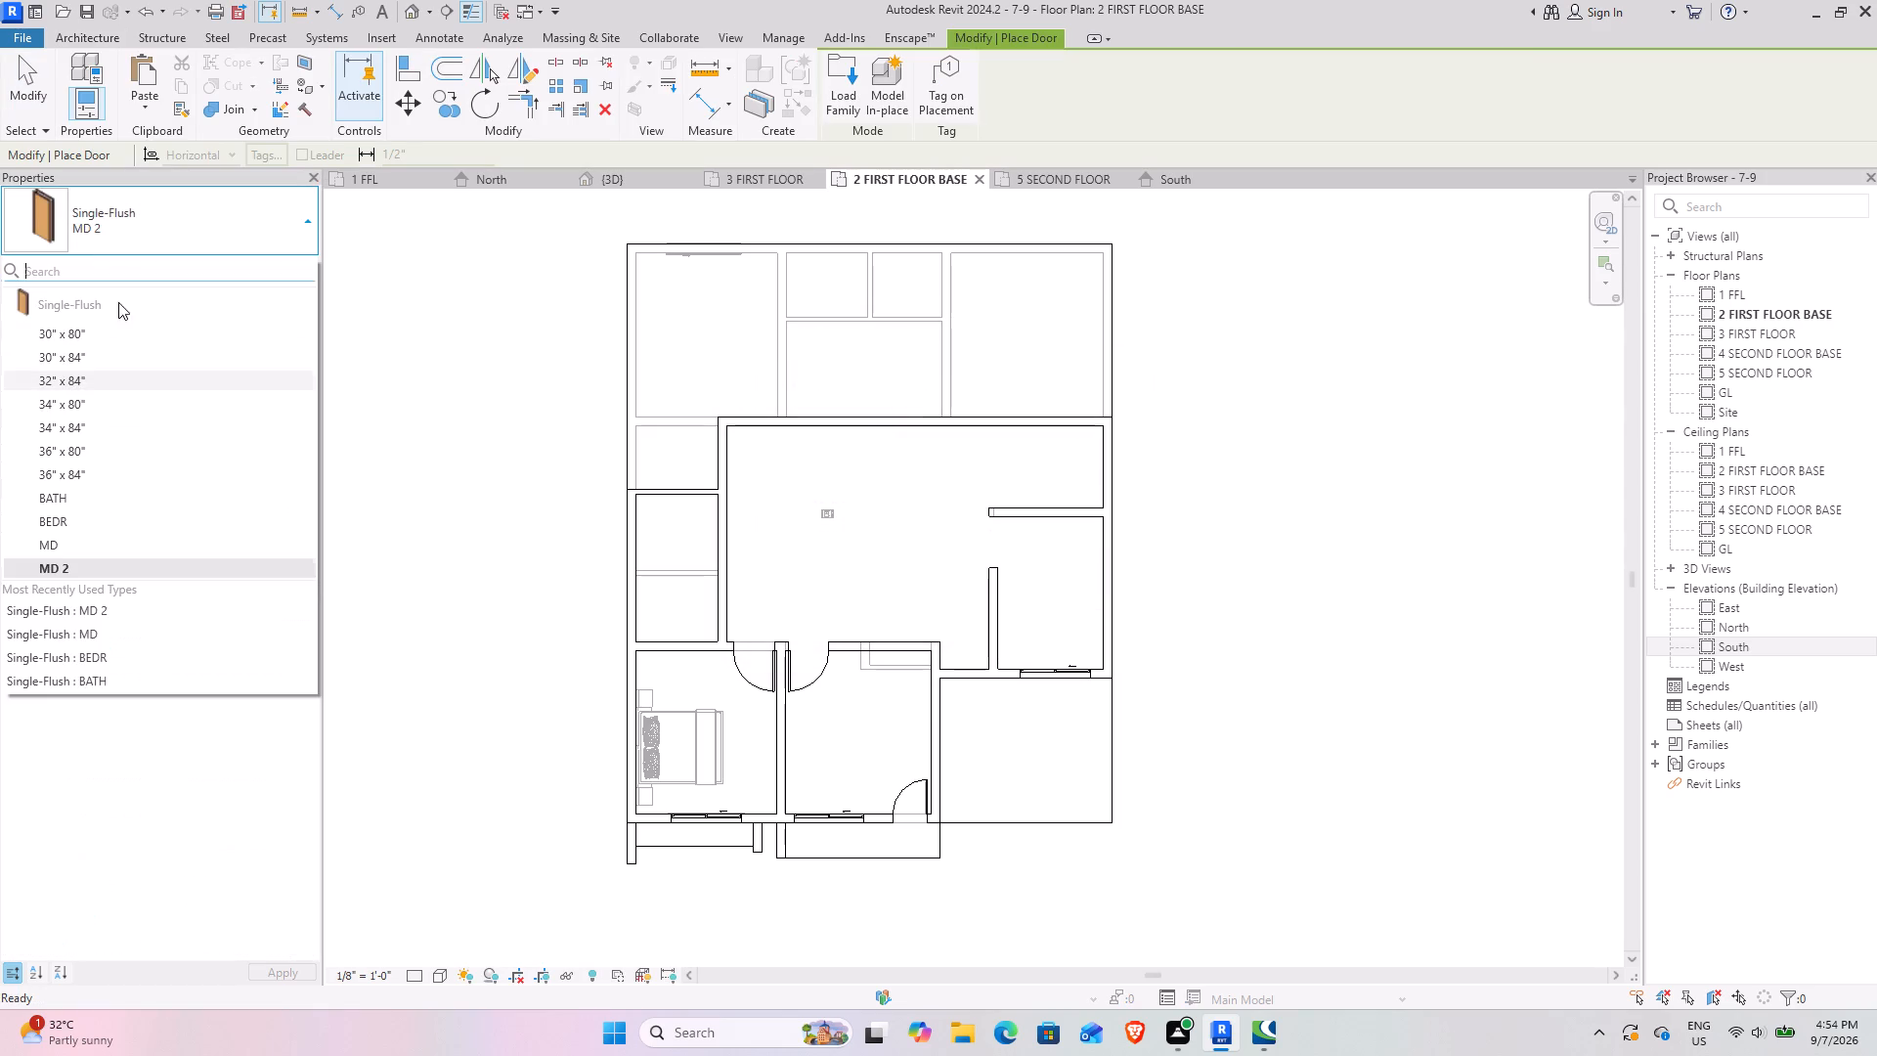
left_click(56, 541)
scroll(726, 460, "up", 5)
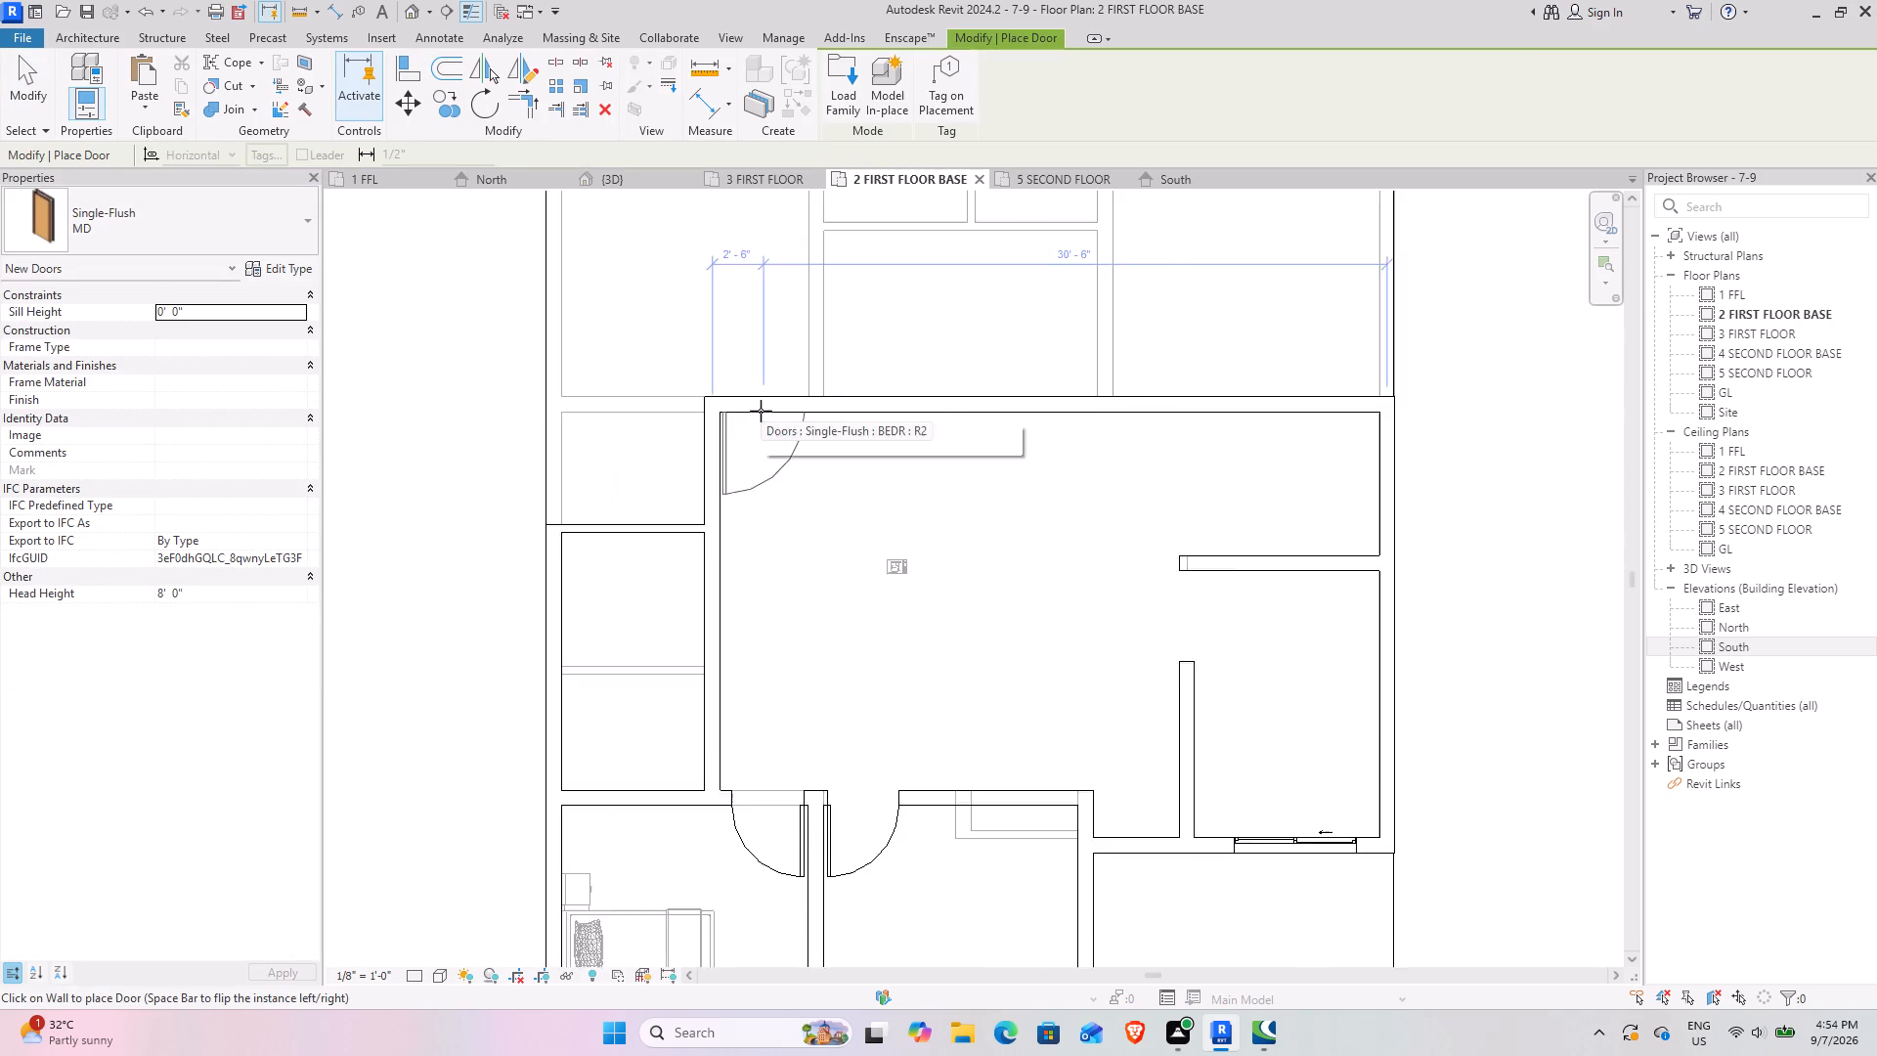
scroll(761, 411, "up", 3)
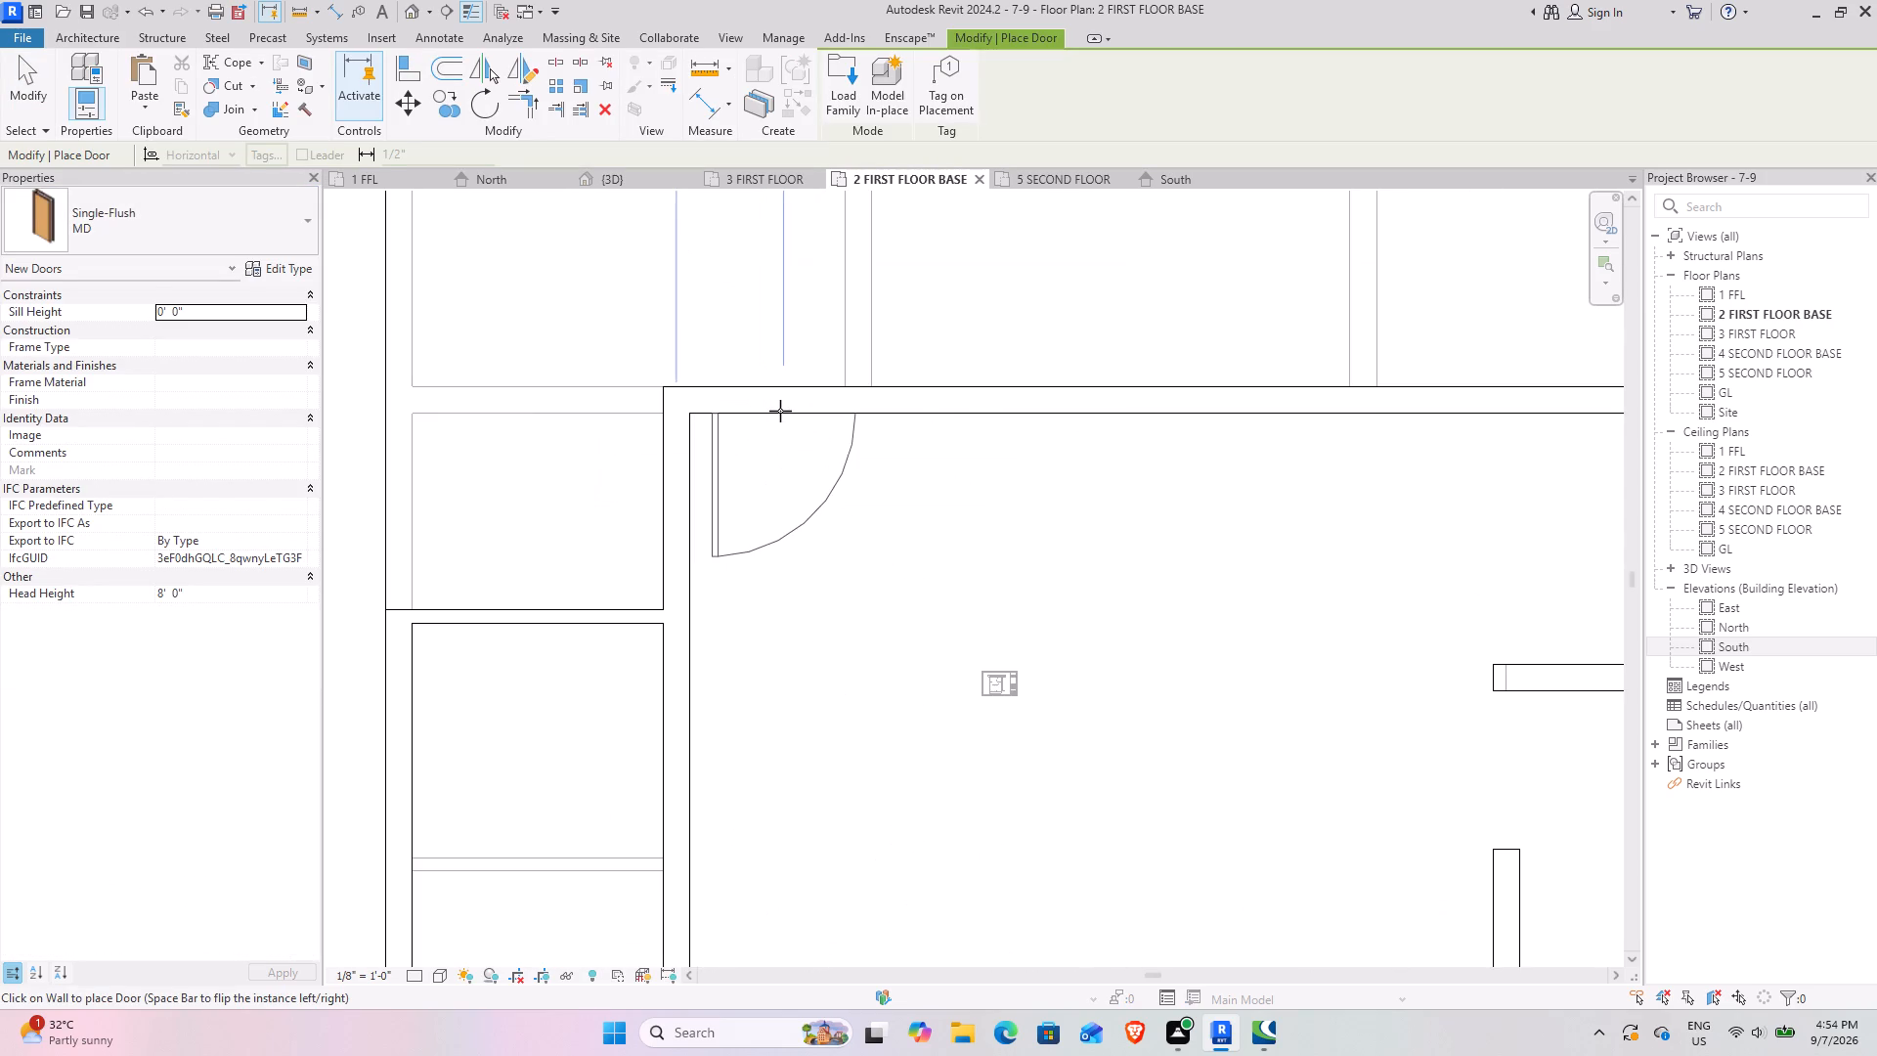
left_click(773, 411)
scroll(759, 388, "up", 8)
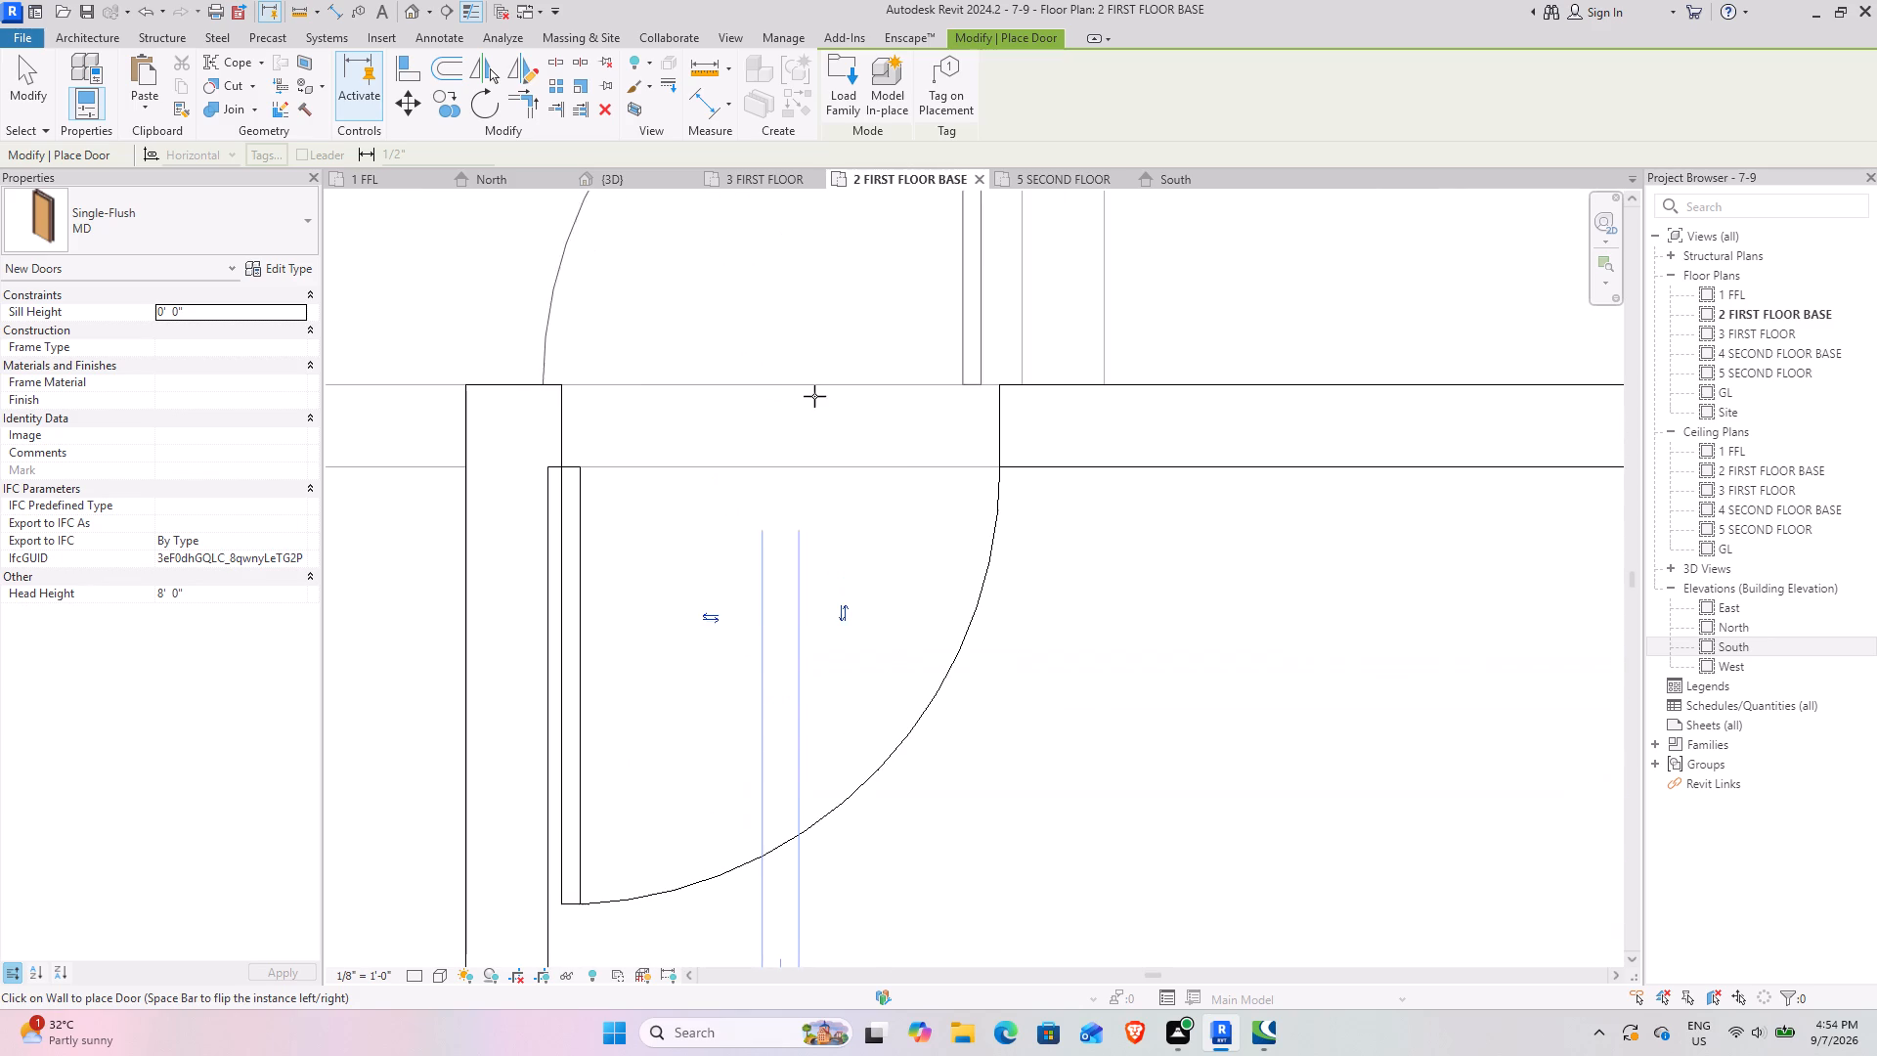
key("Escape")
key("Escape")
Nudge the new MD door slightly east, away from the central room's west wall.
left_click(988, 501)
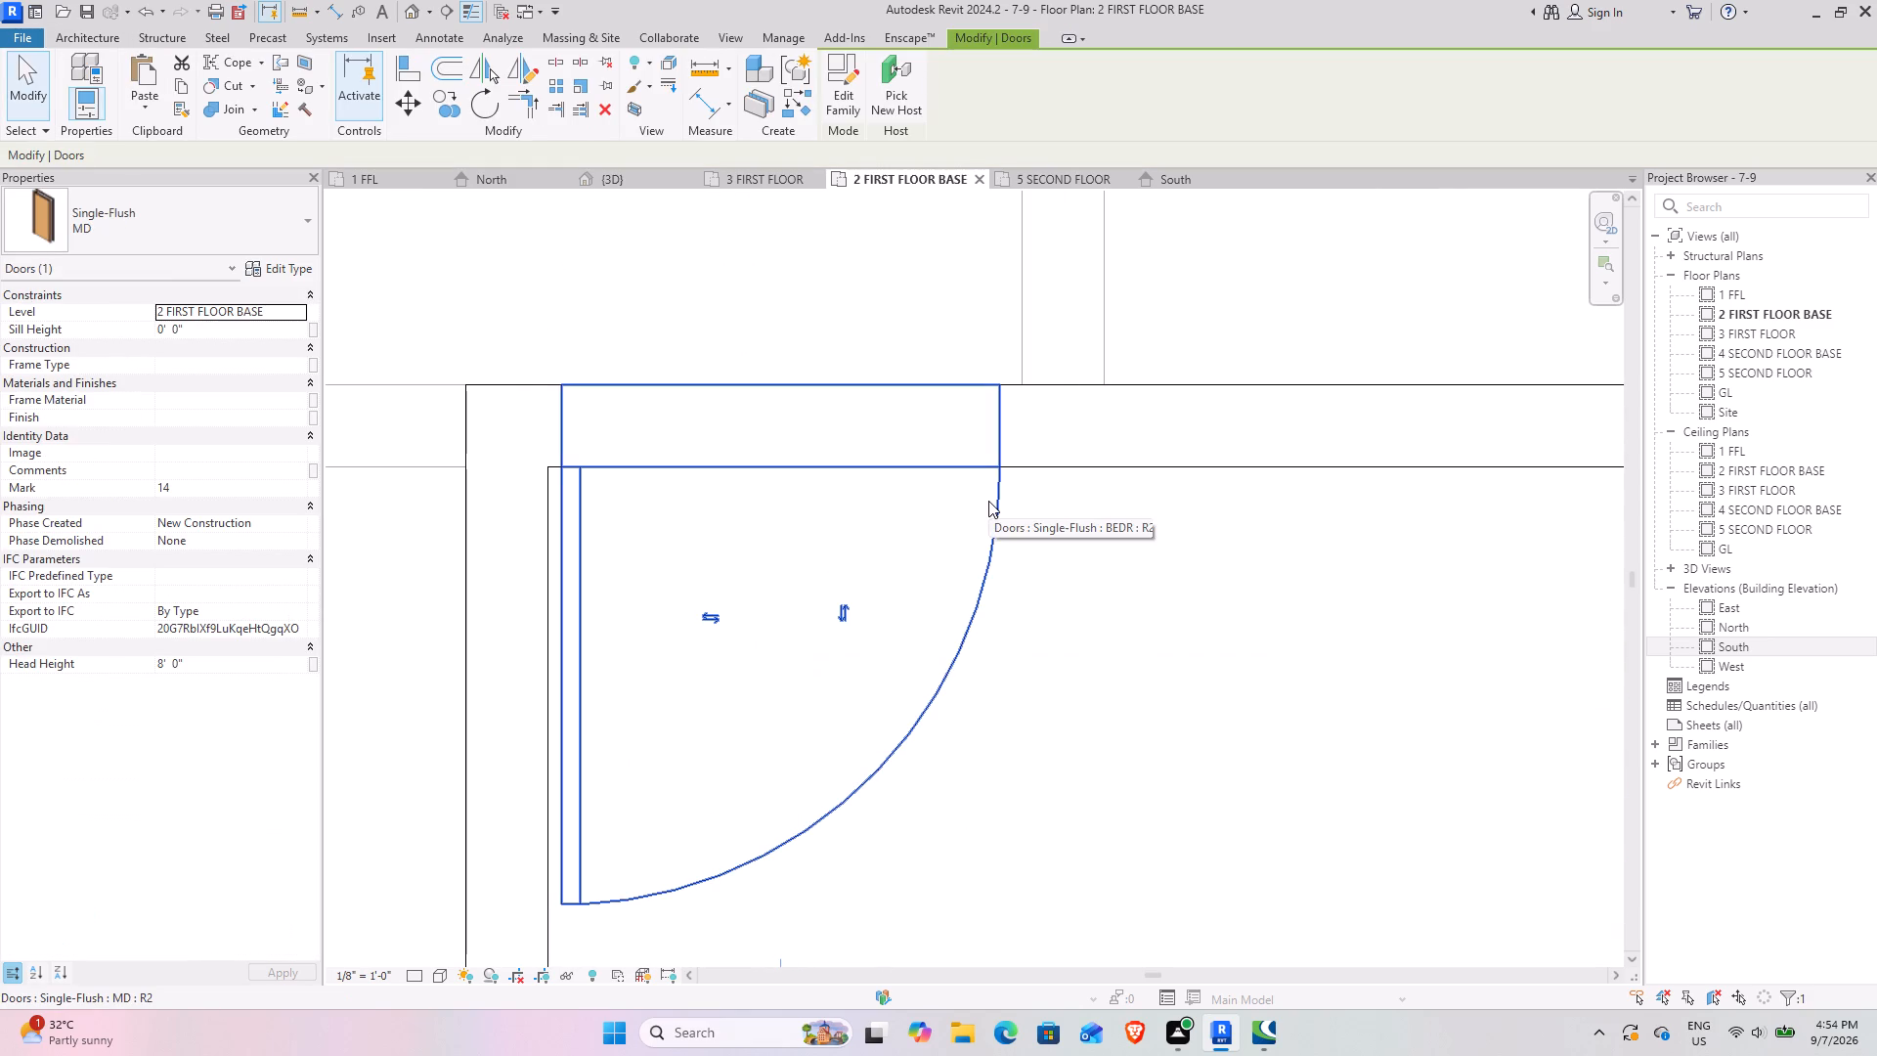
key("Right")
key("Right")
key("Right")
key("Right")
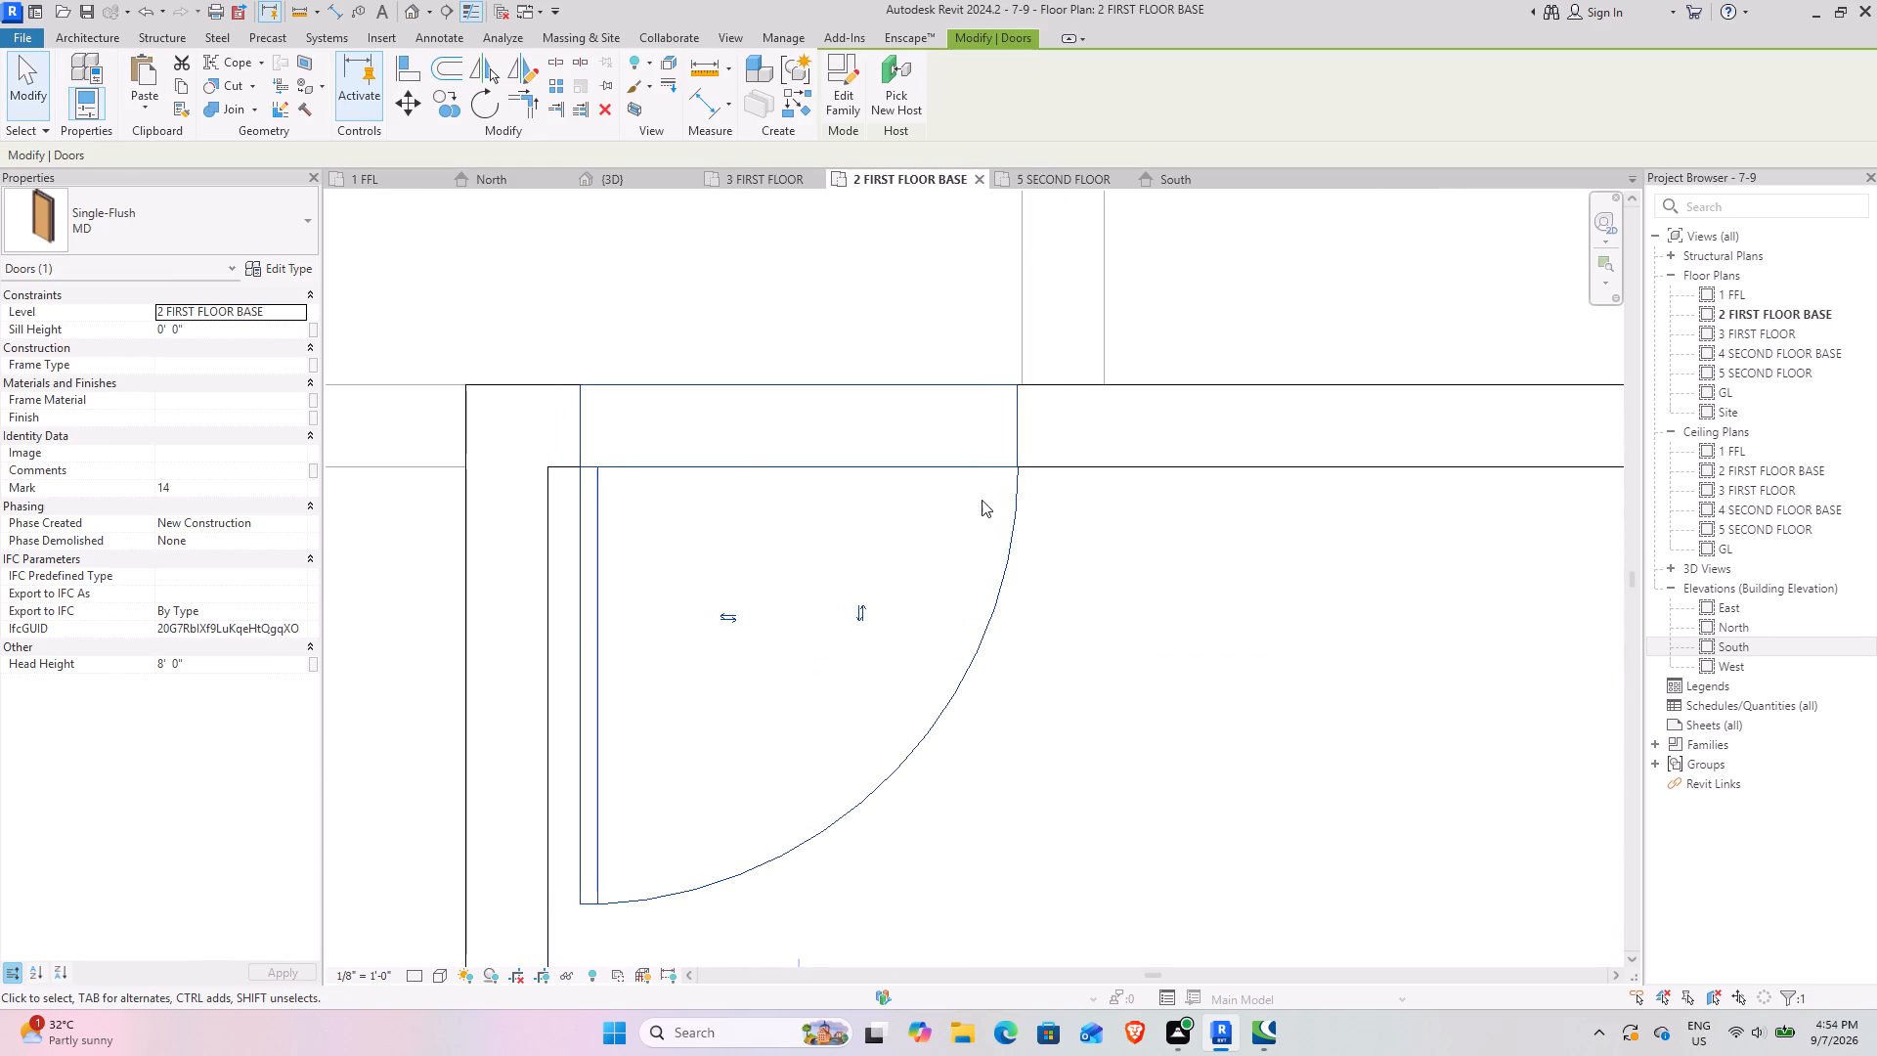
key("Escape")
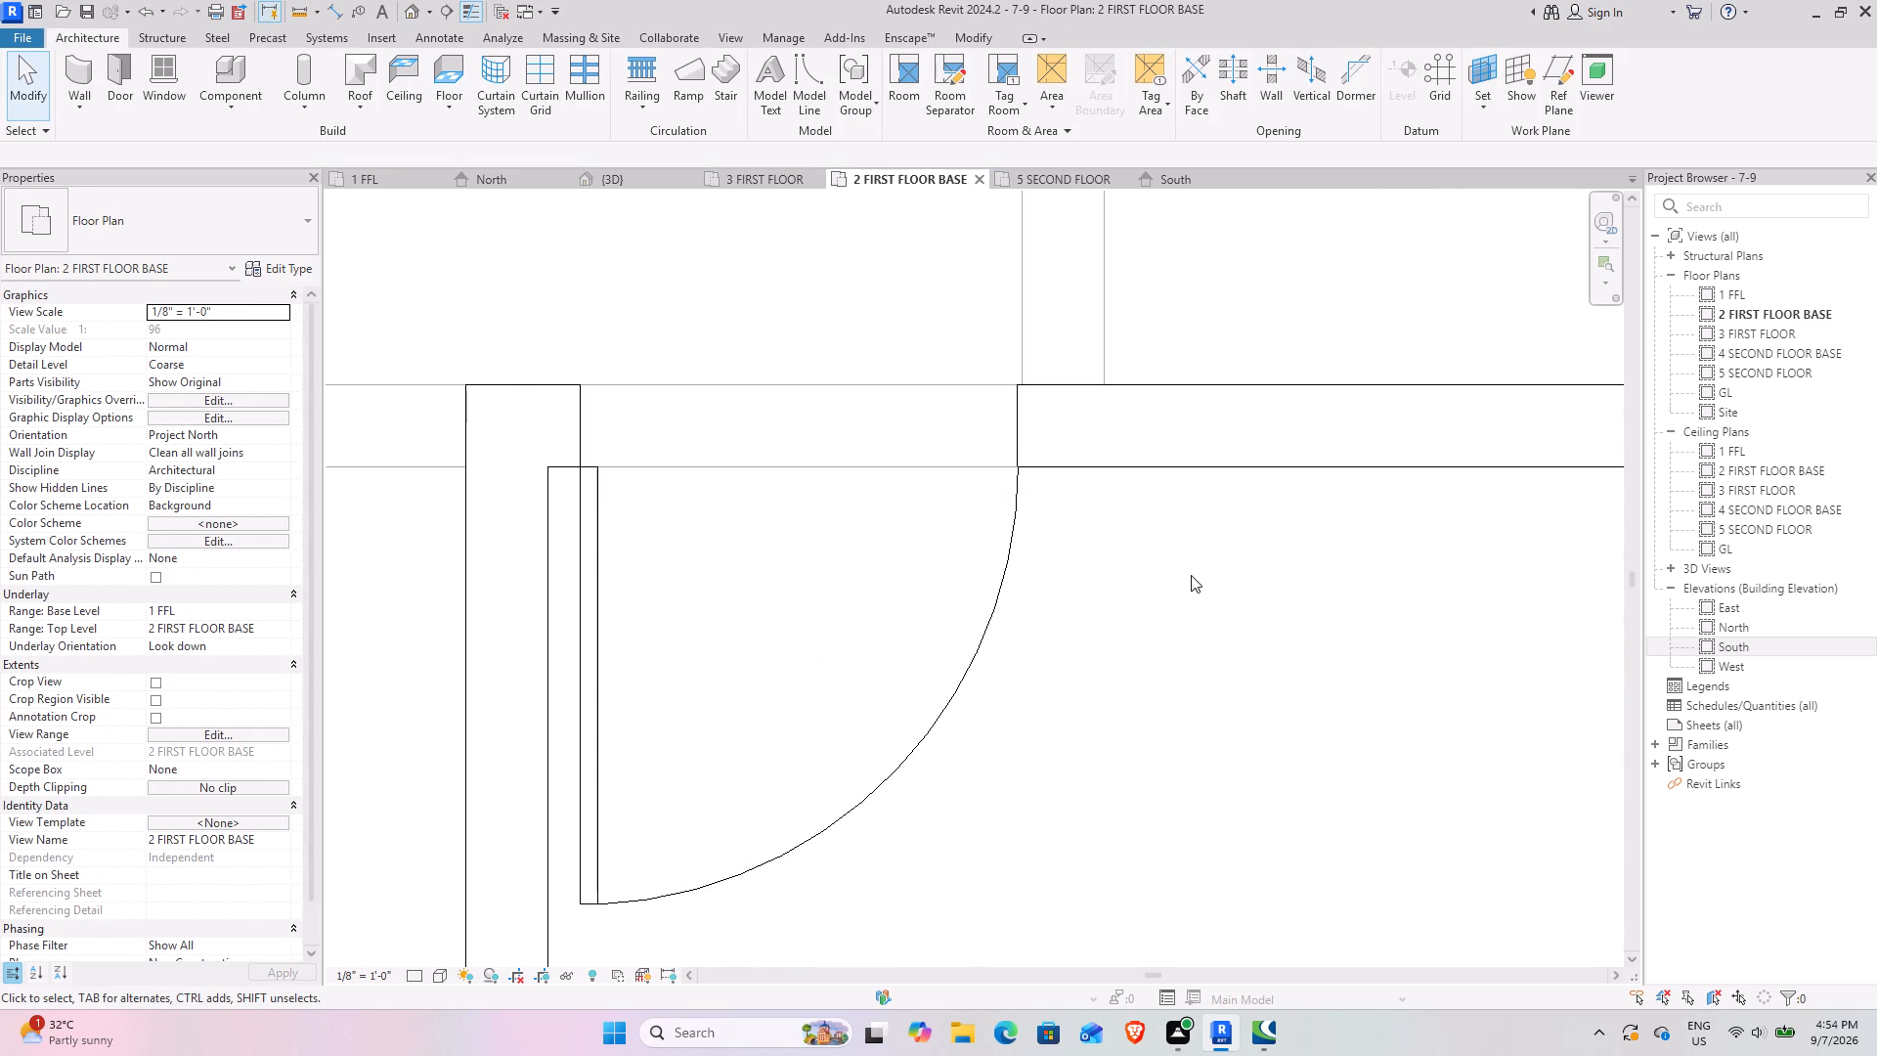
Measure the gap between the MD door's west edge and the inner face of the central room's west wall.
key("d")
key("i")
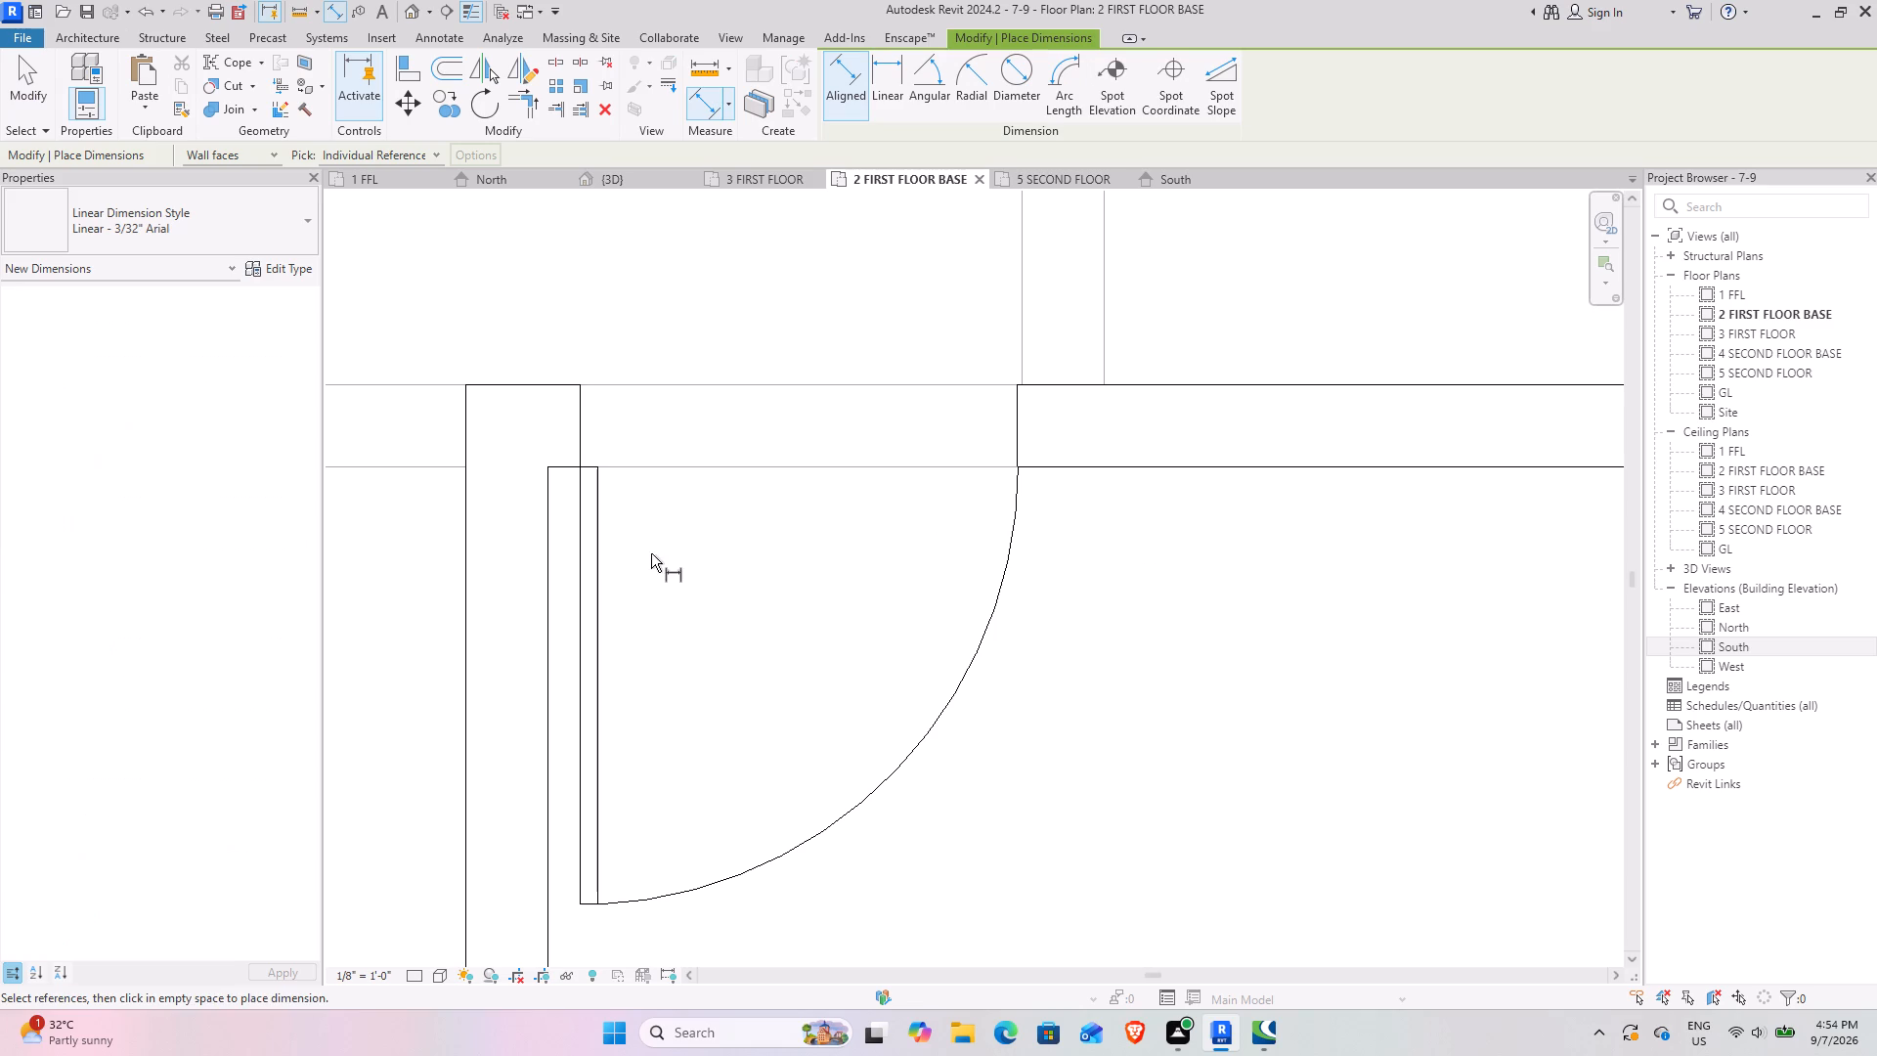
left_click(576, 536)
left_click(546, 543)
scroll(577, 485, "down", 3)
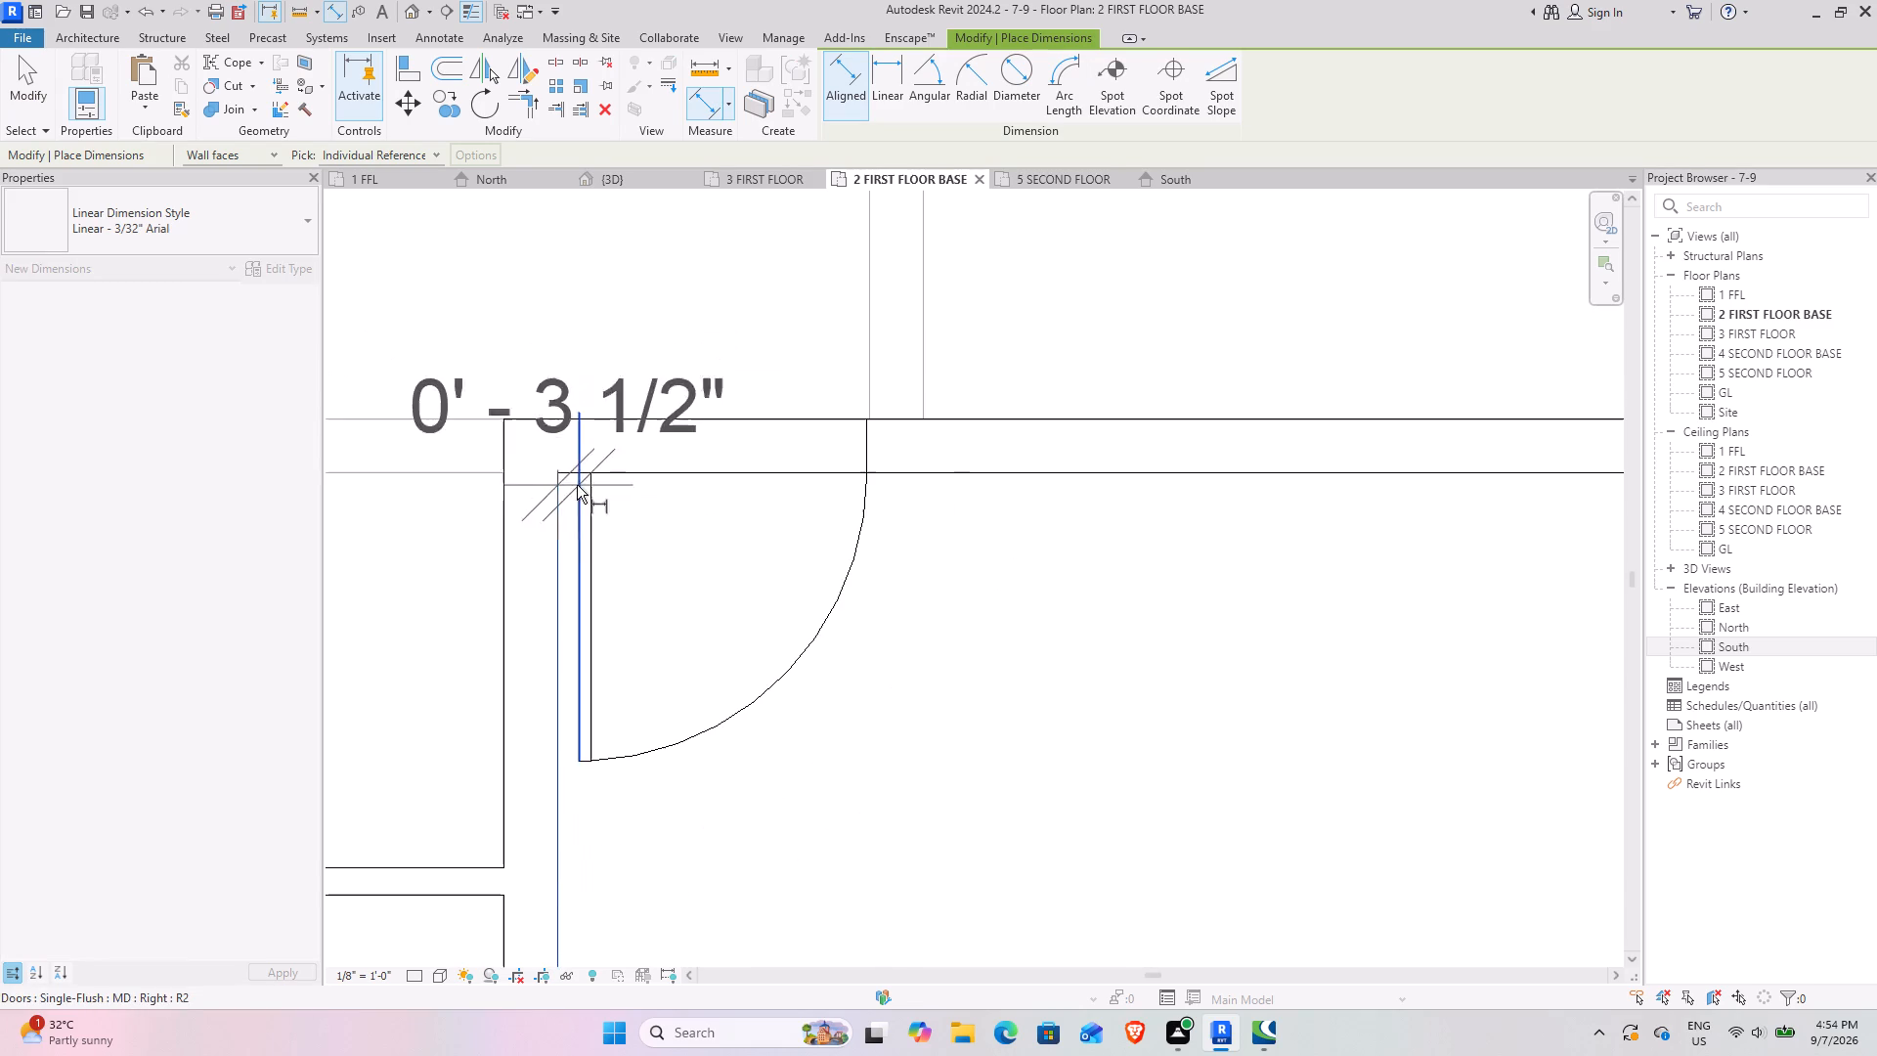
key("Escape")
key("Escape")
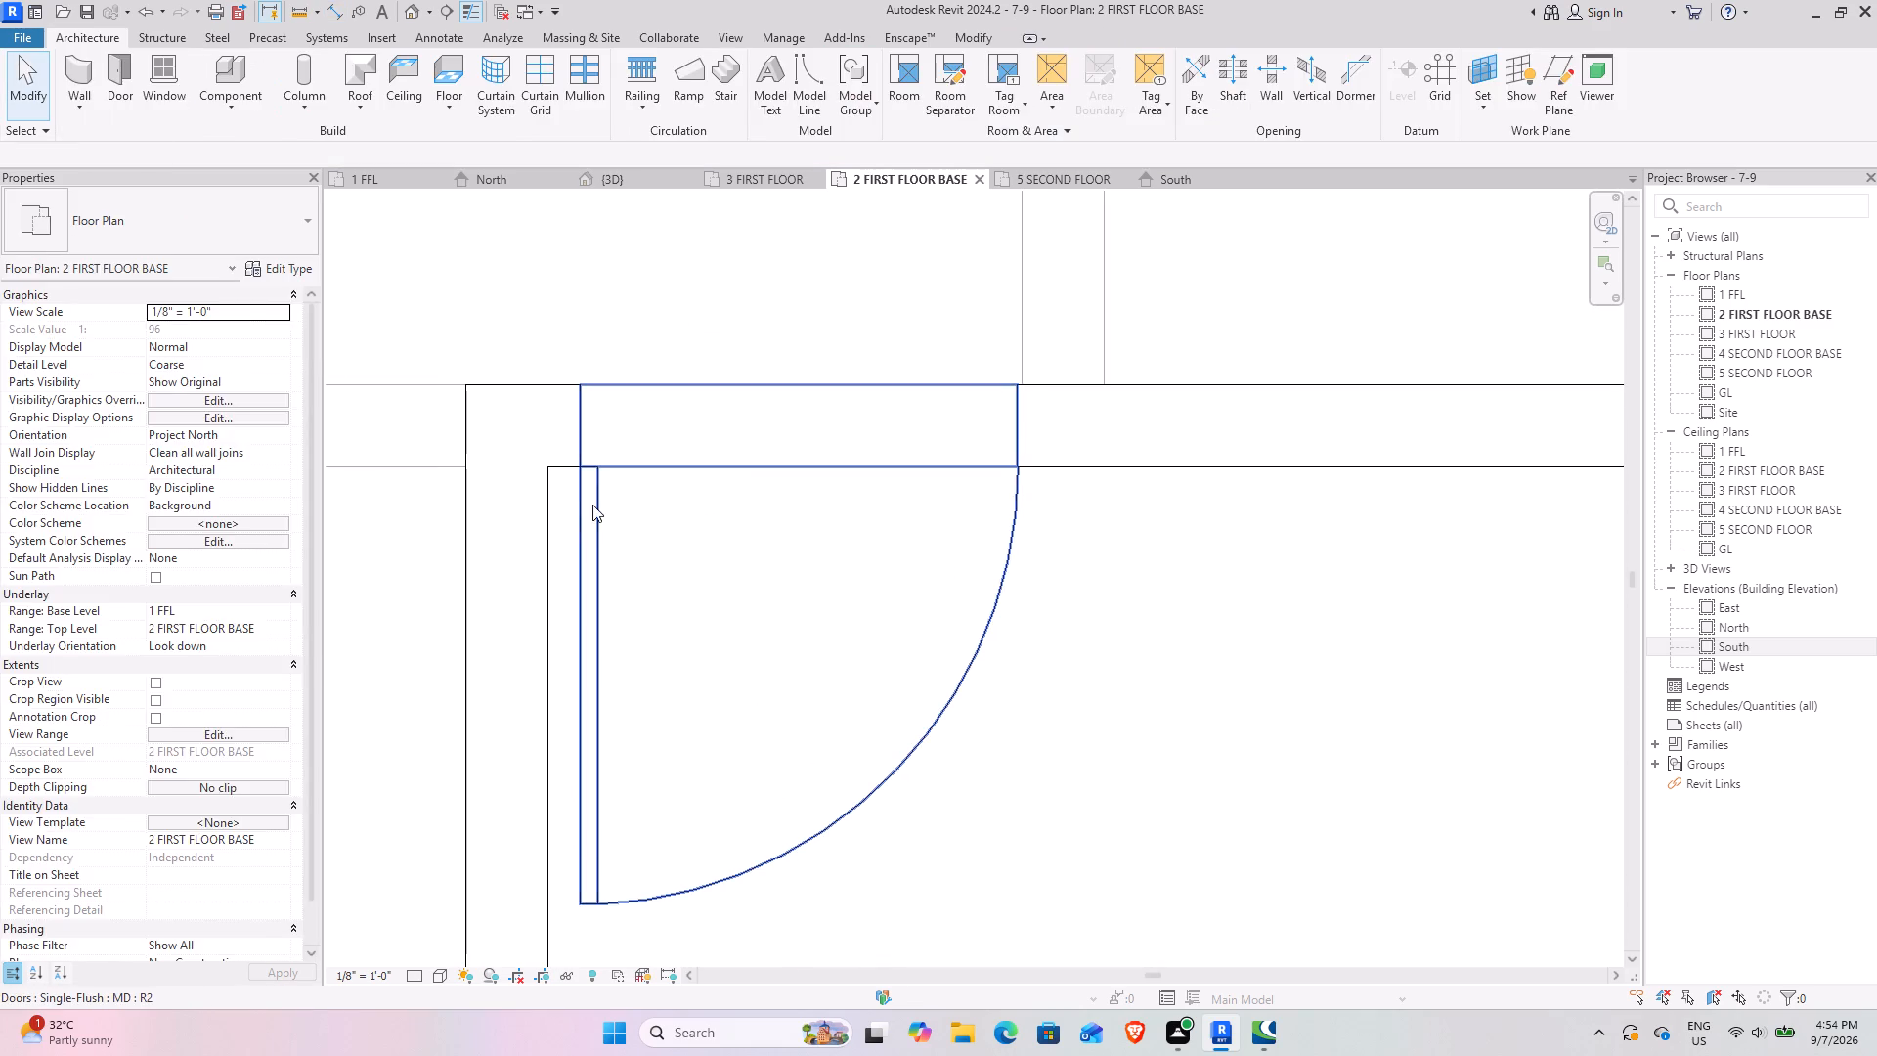
Nudge the MD door in the central room's north wall a little further east.
left_click(592, 505)
key("Right")
key("Right")
key("Right")
key("Right")
key("Right")
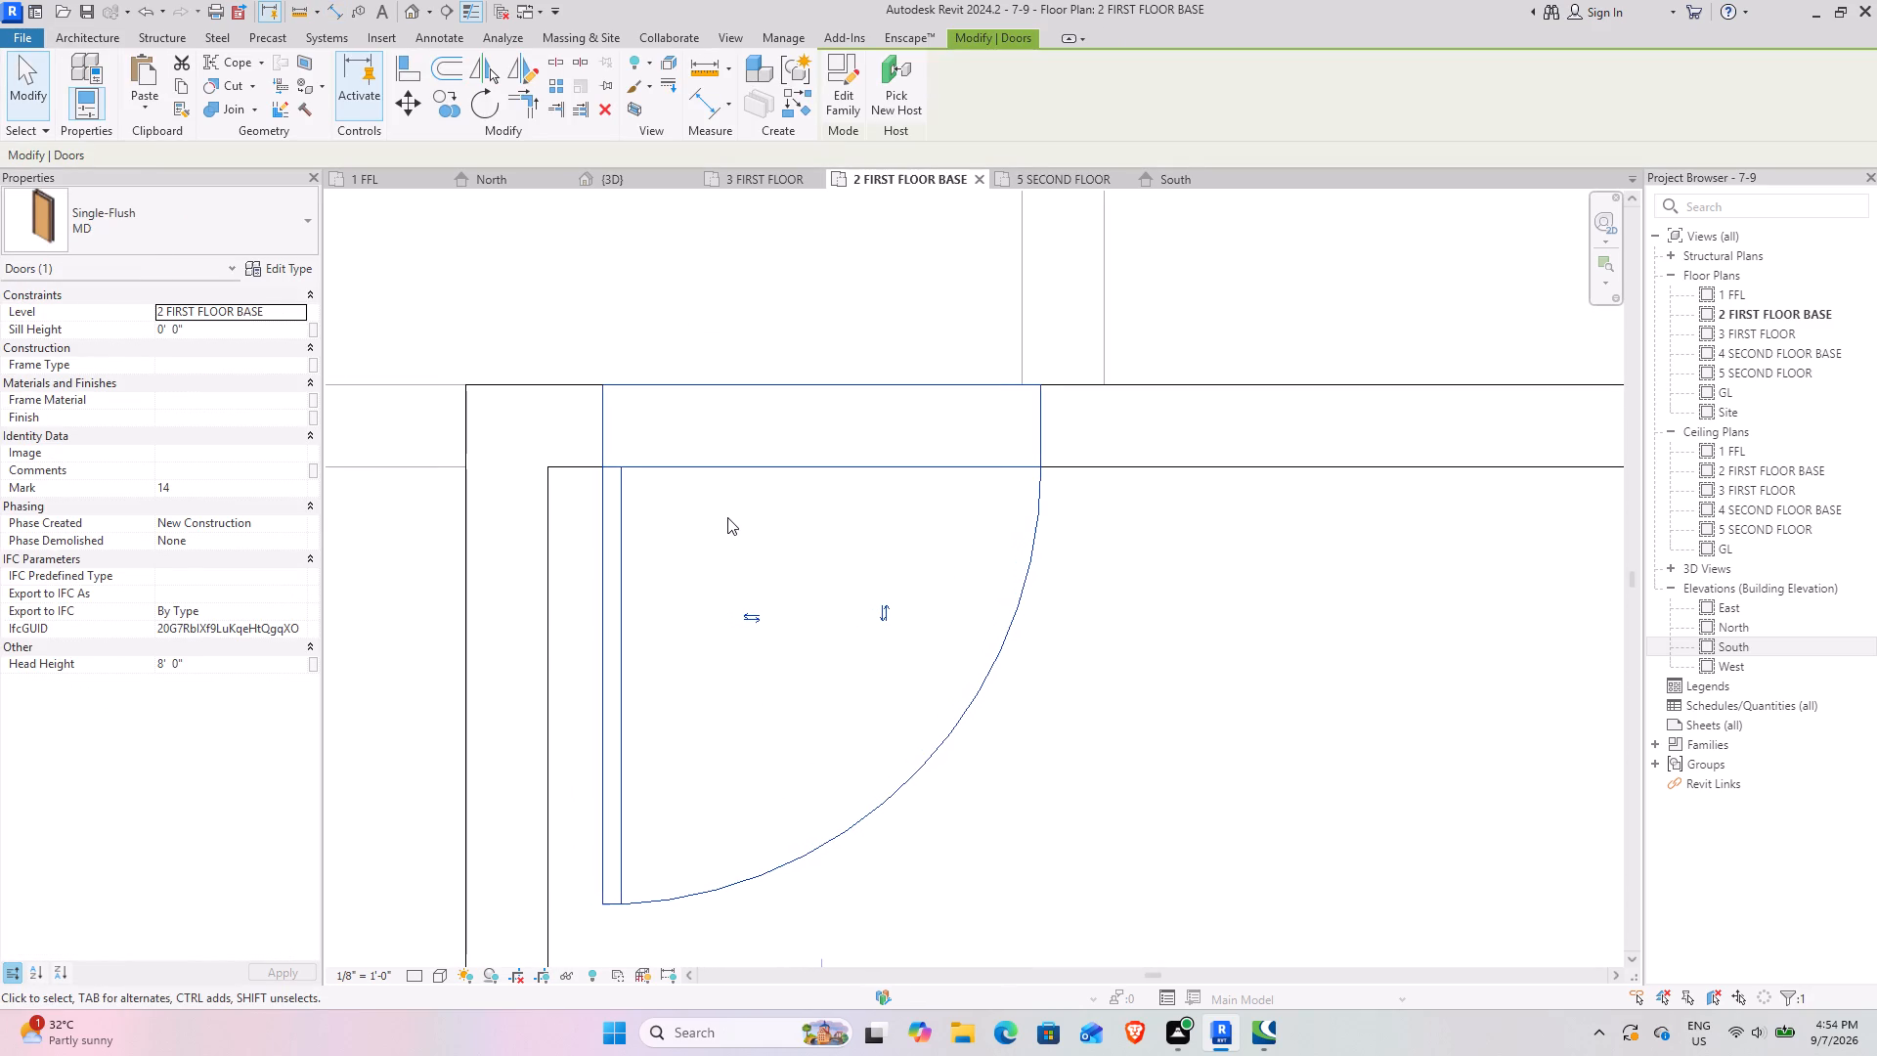
key("Escape")
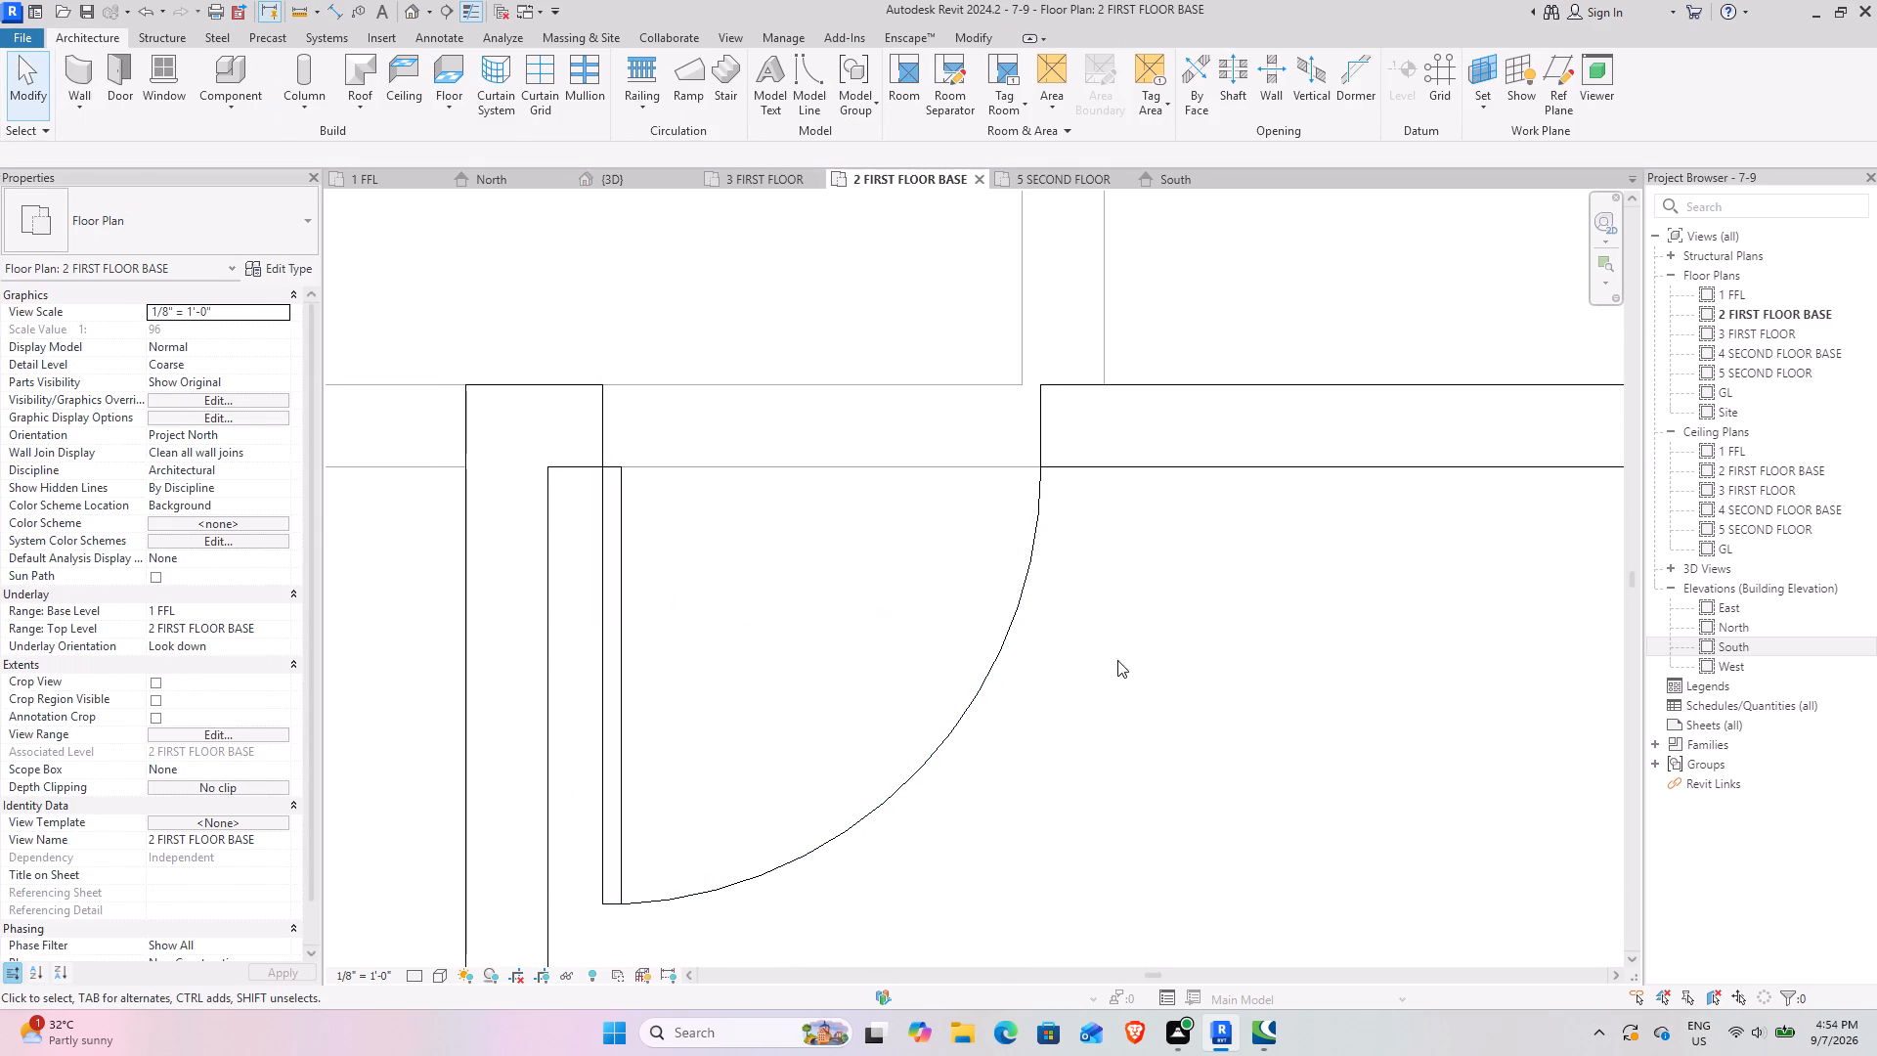
key("Escape")
Examine the central room's layout and the sliding window in the east front room's south wall.
scroll(1111, 613, "down", 4)
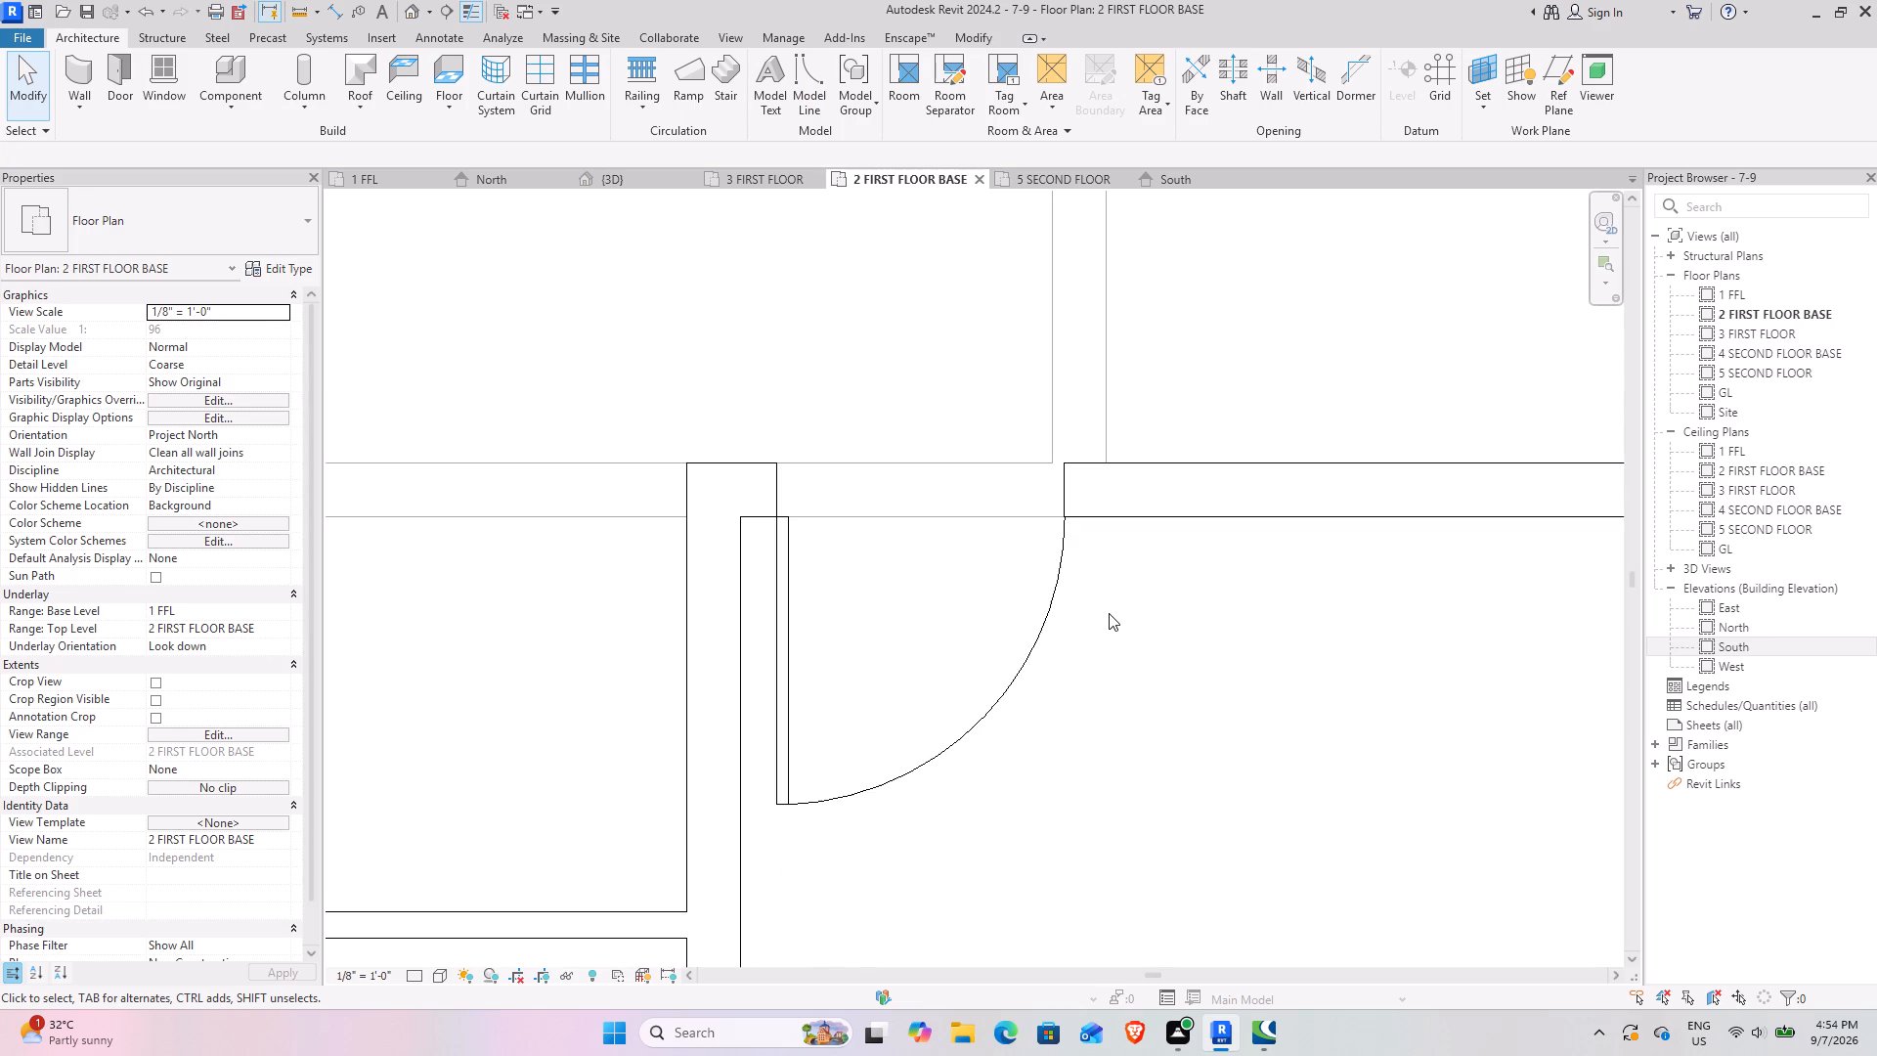
scroll(1082, 594, "down", 4)
middle_click_drag(1247, 567, 808, 567)
scroll(872, 565, "down", 5)
middle_click_drag(1043, 623, 873, 635)
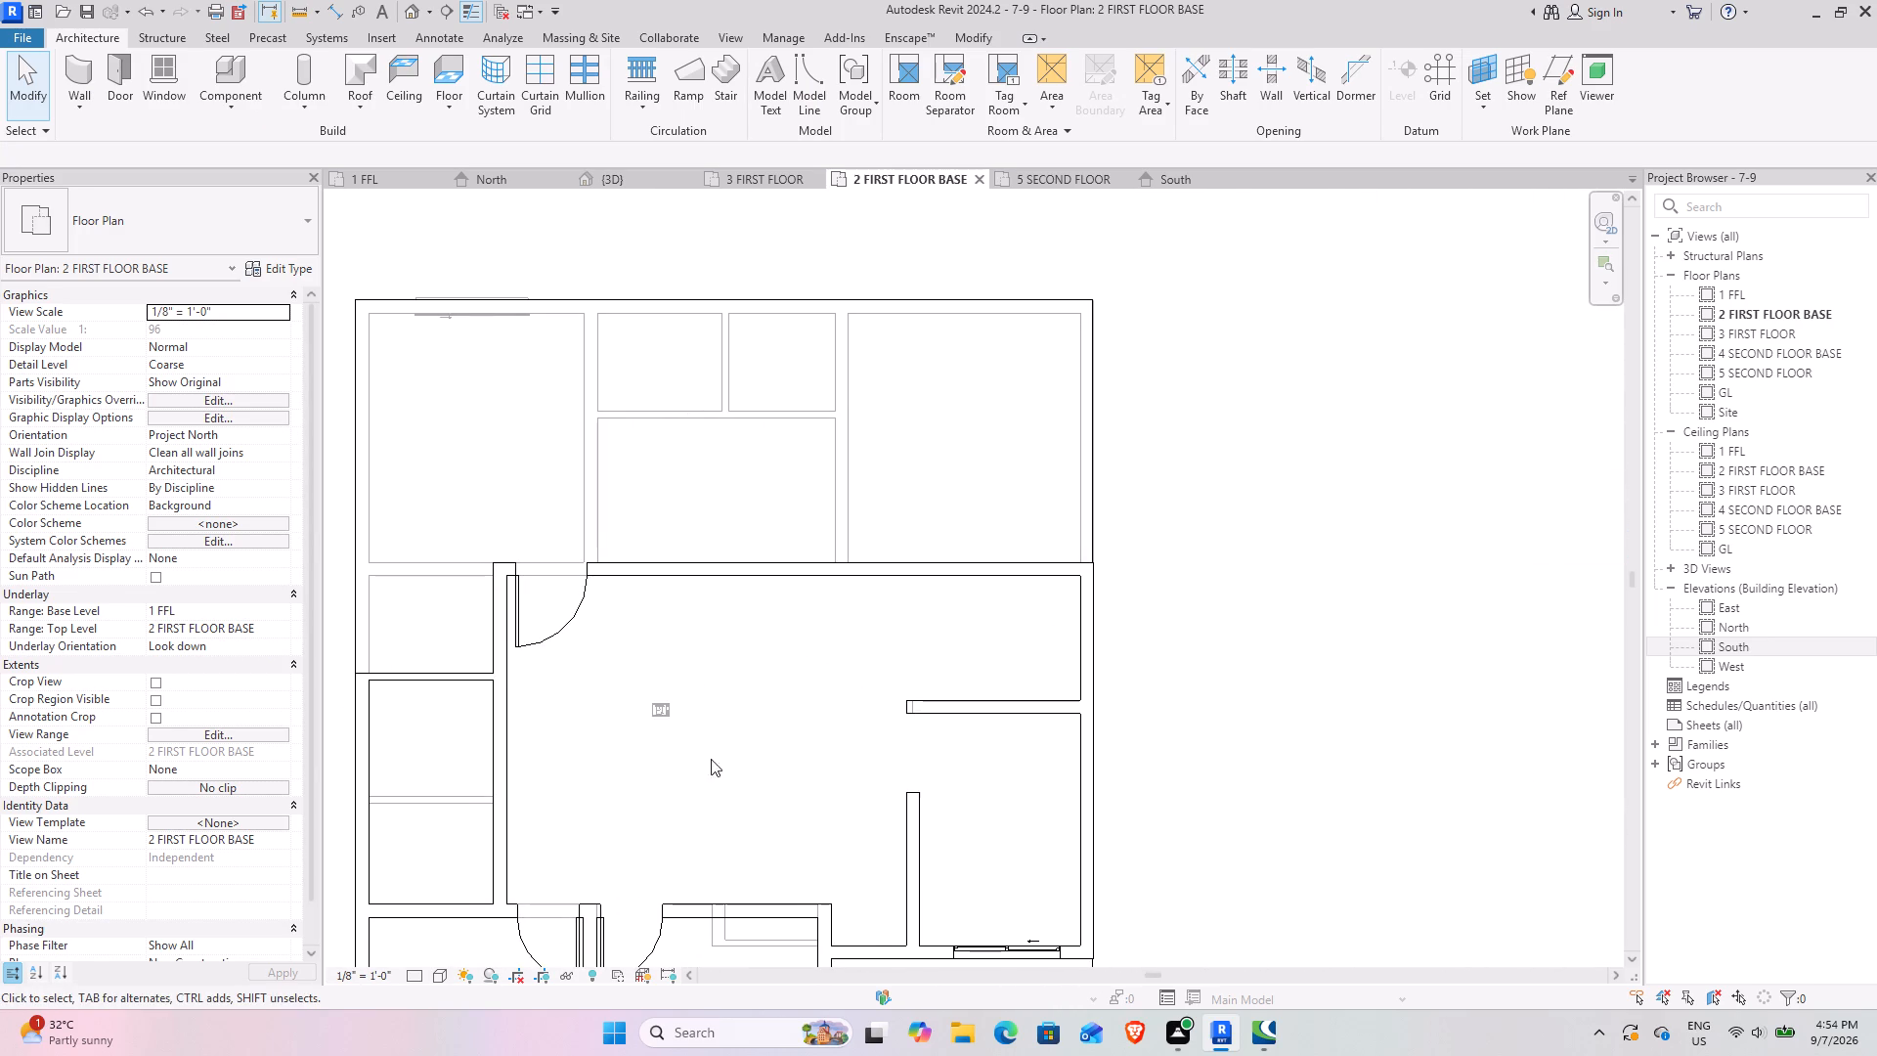
middle_click_drag(771, 828, 751, 666)
left_click(999, 796)
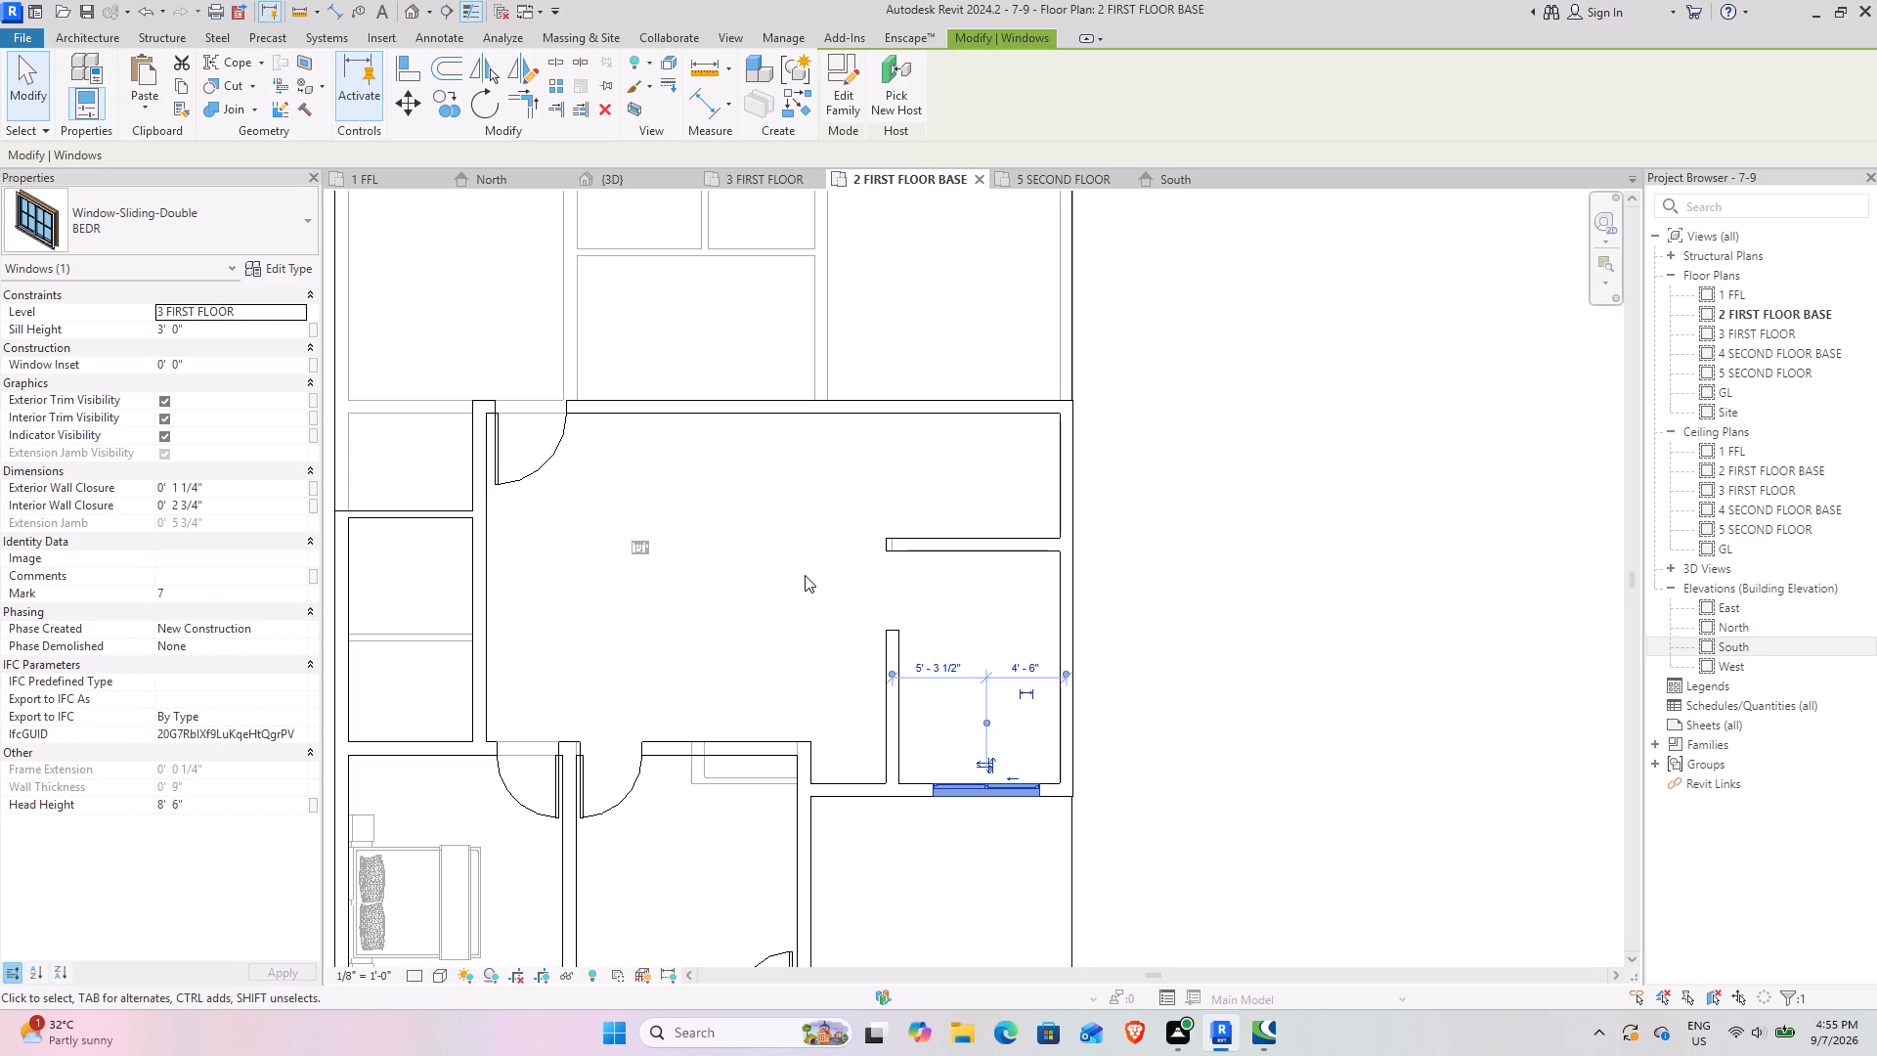
key("Escape")
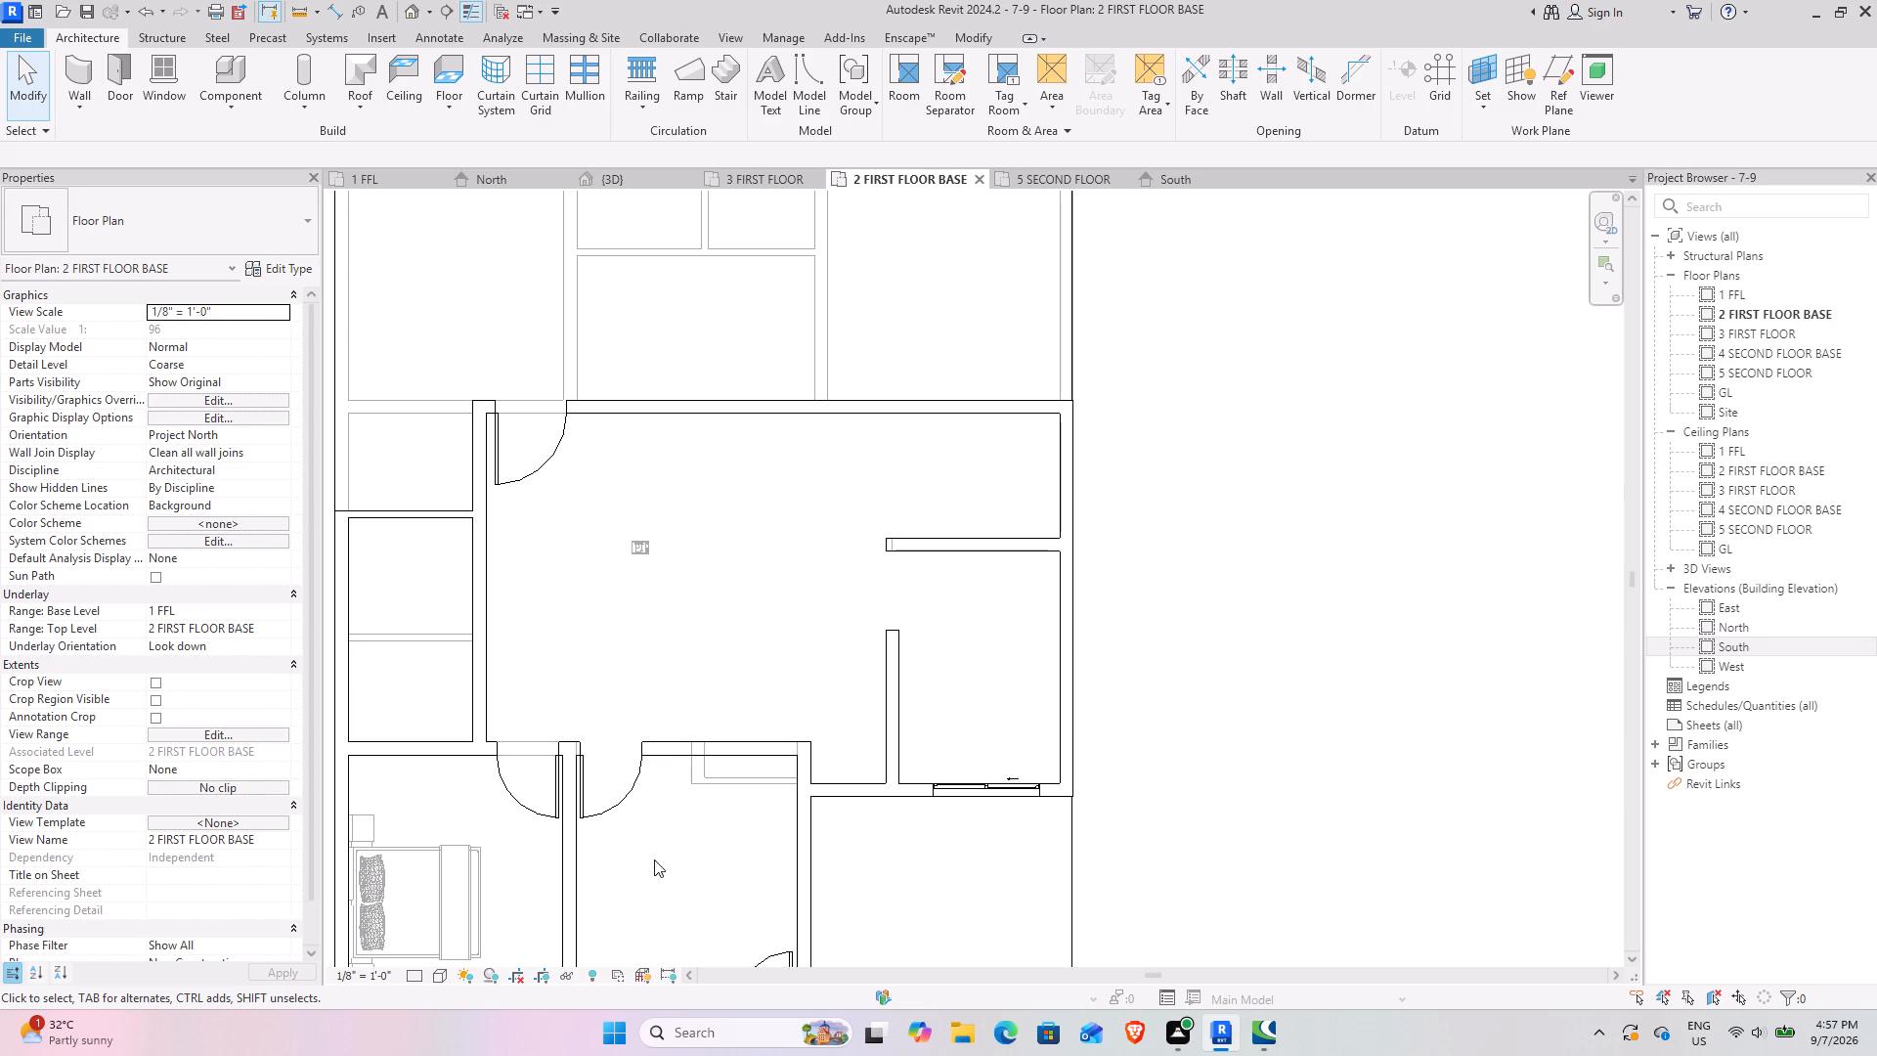
Place a matching BEDR double sliding window in the central room's north wall, 8'-8" east of the MD door's centre.
key("b")
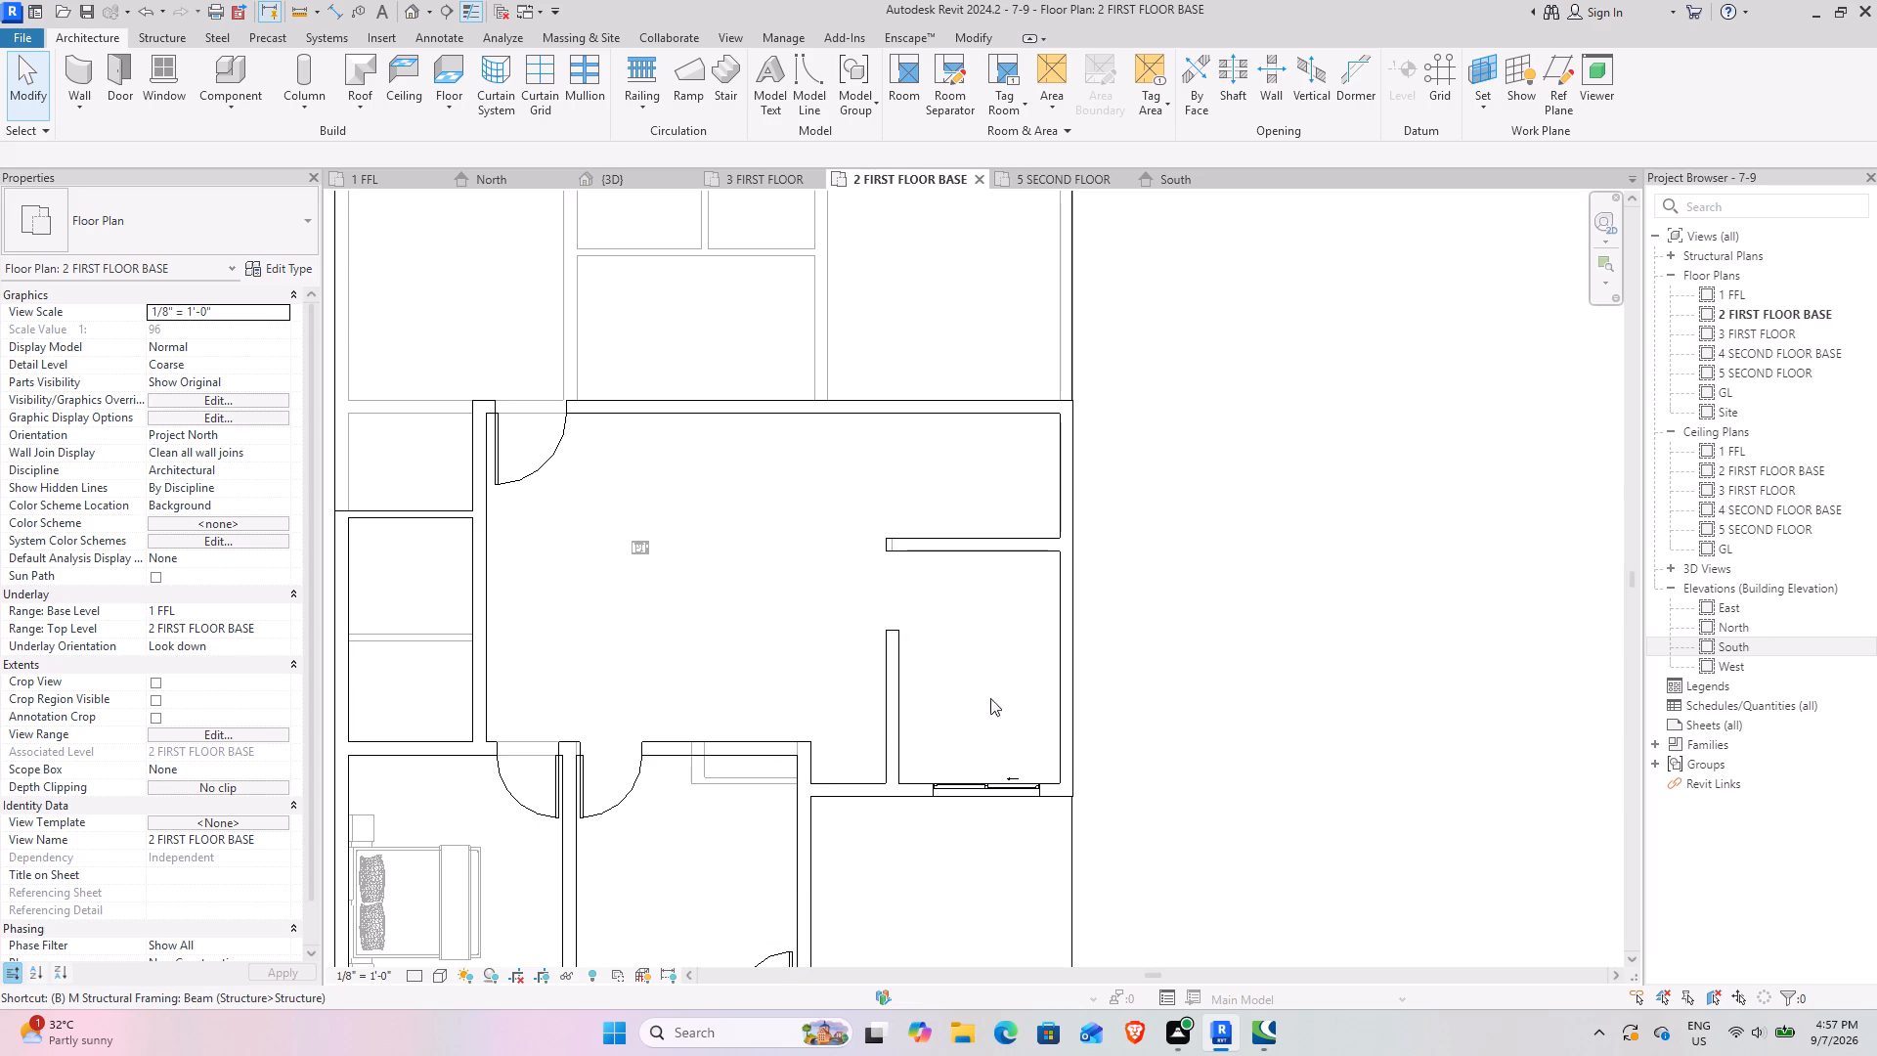
left_click(1007, 802)
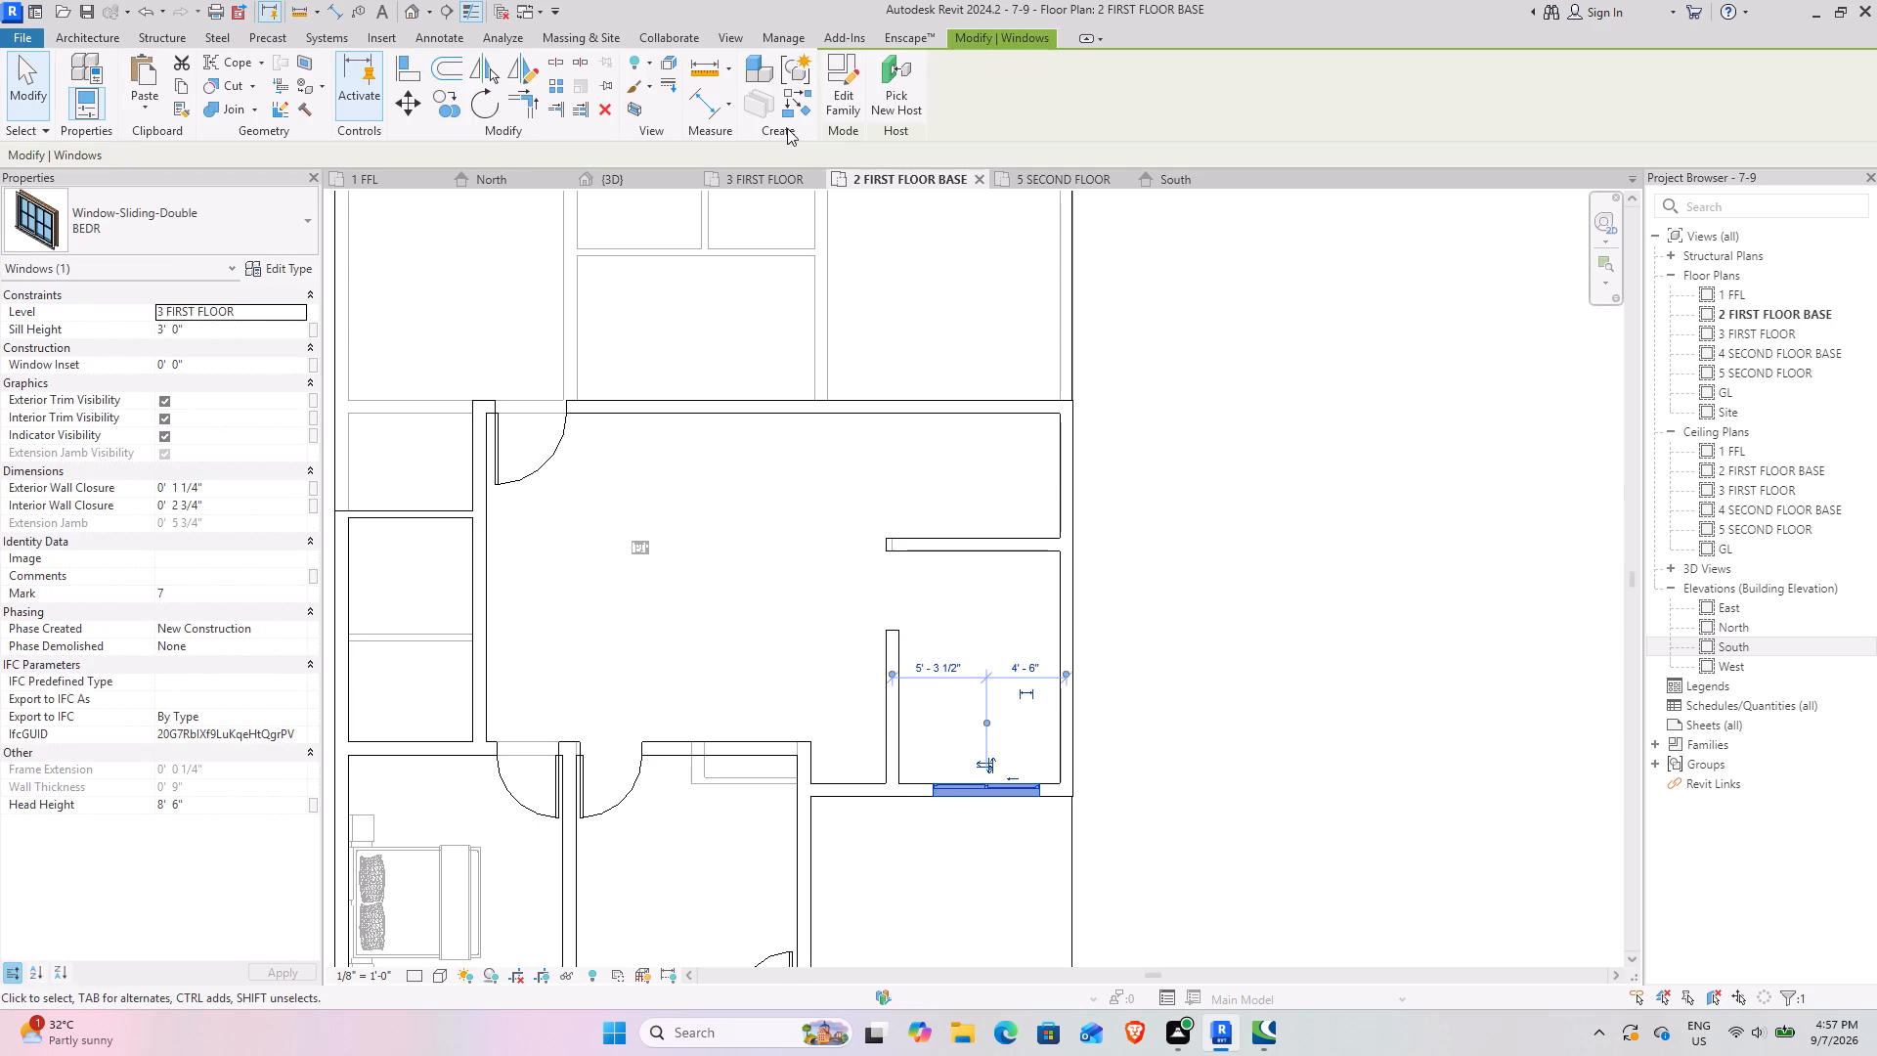
left_click(787, 109)
scroll(675, 421, "up", 7)
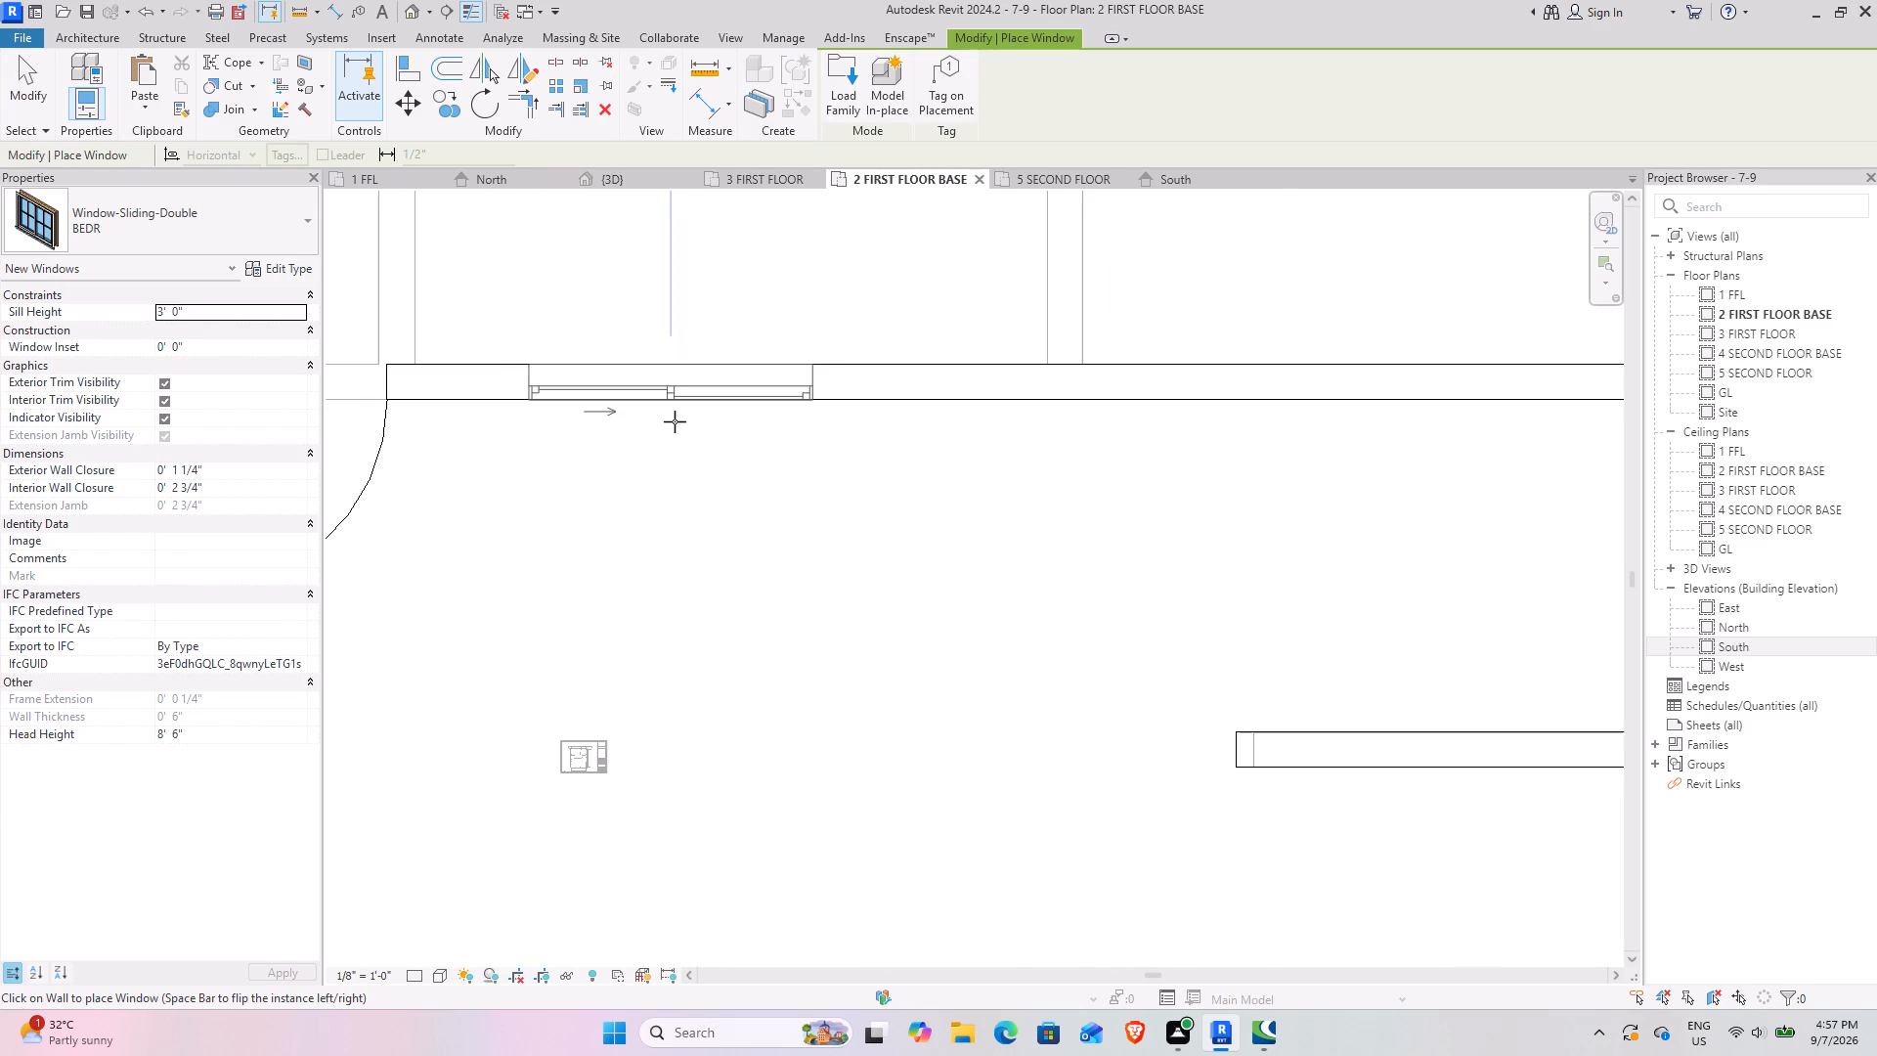
left_click(702, 398)
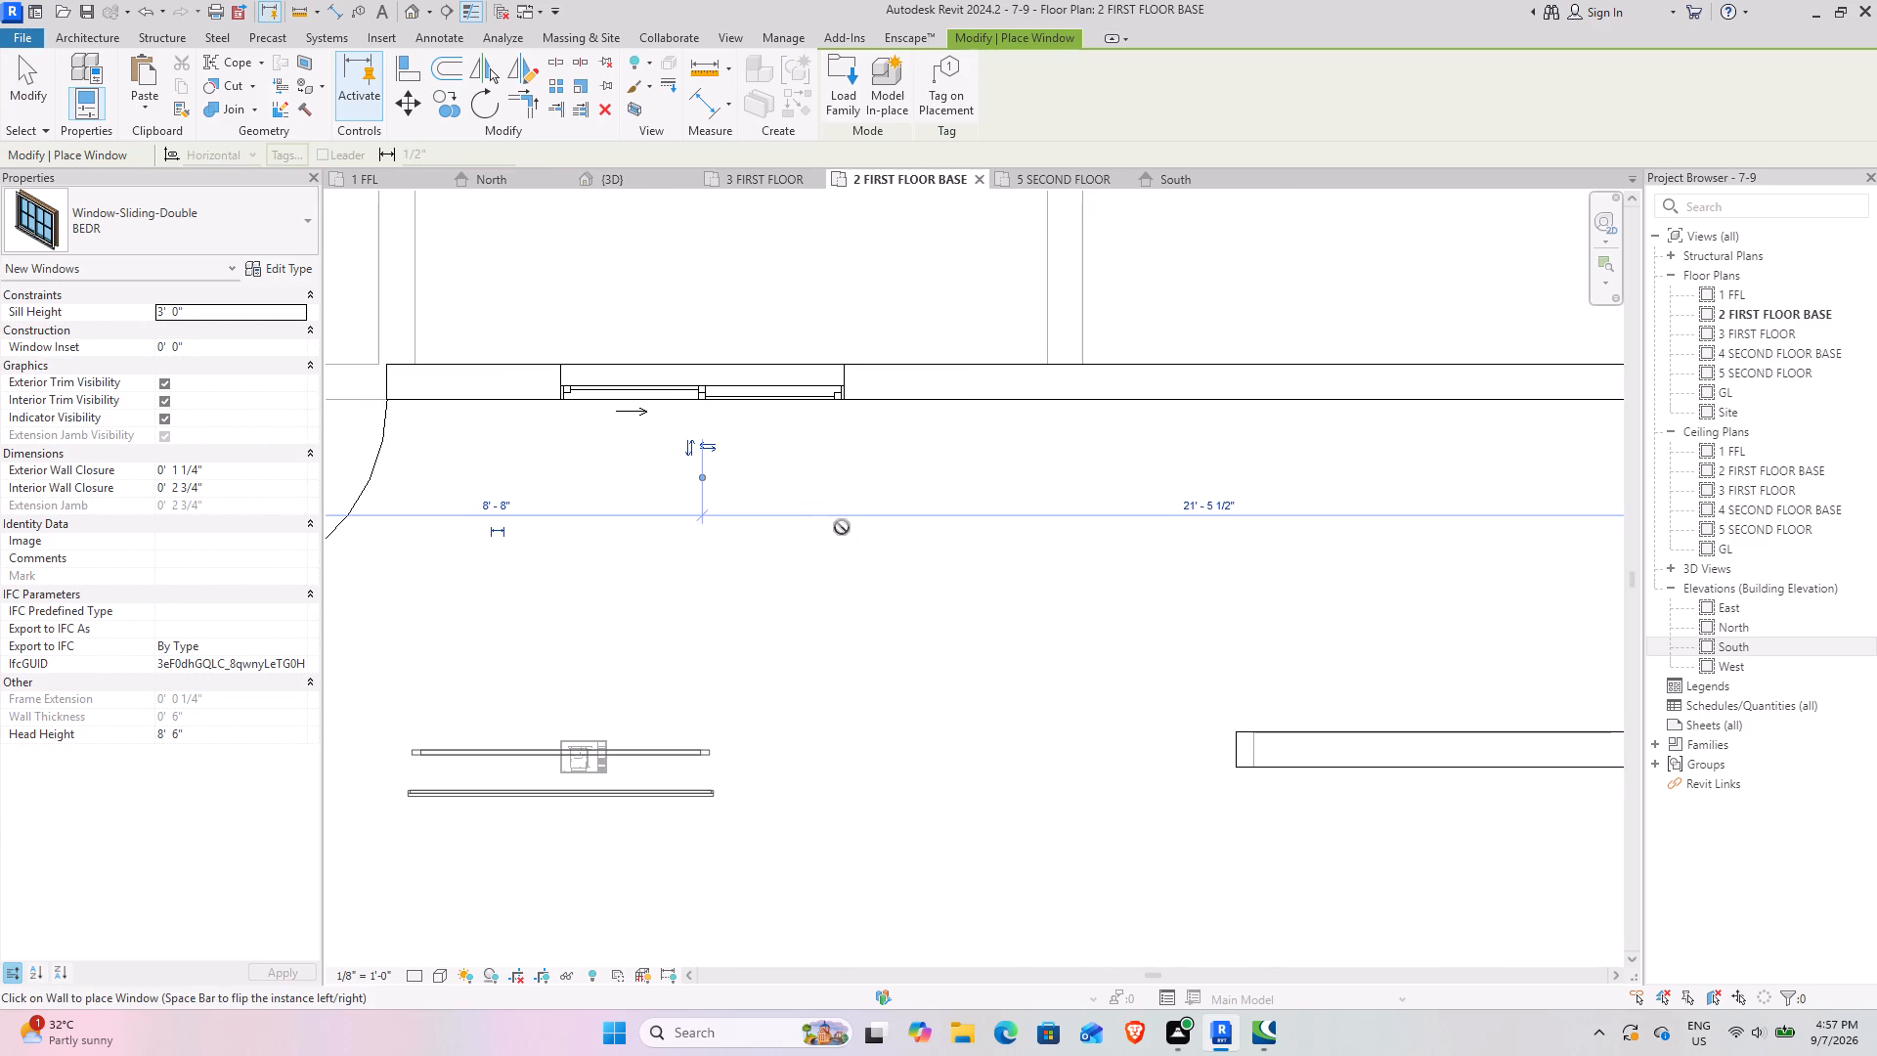
key("Escape")
key("Escape")
key("Escape")
key("Escape")
scroll(833, 675, "down", 4)
scroll(686, 740, "up", 9)
key("Escape")
scroll(823, 717, "down", 9)
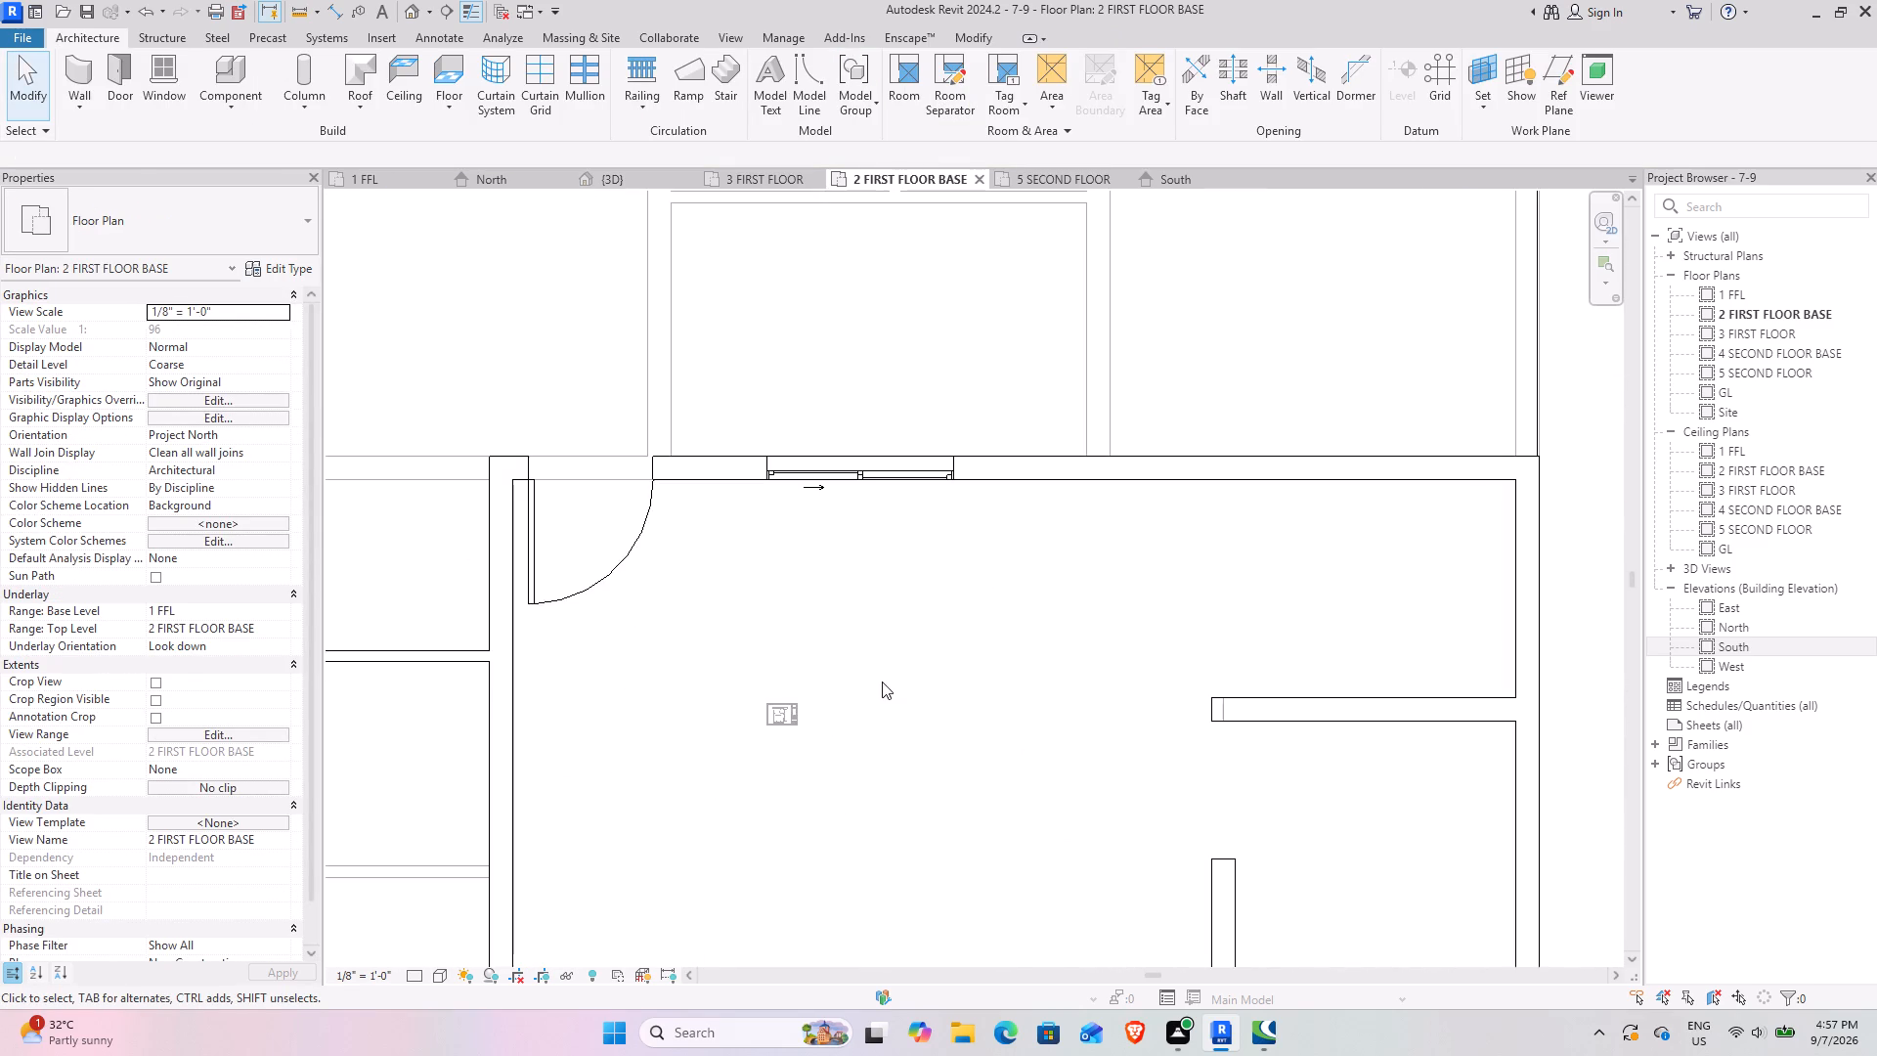
Examine the upper floor plan around the new door and window, and inspect the whole house in 3D from front, side and back.
middle_click_drag(882, 680, 773, 632)
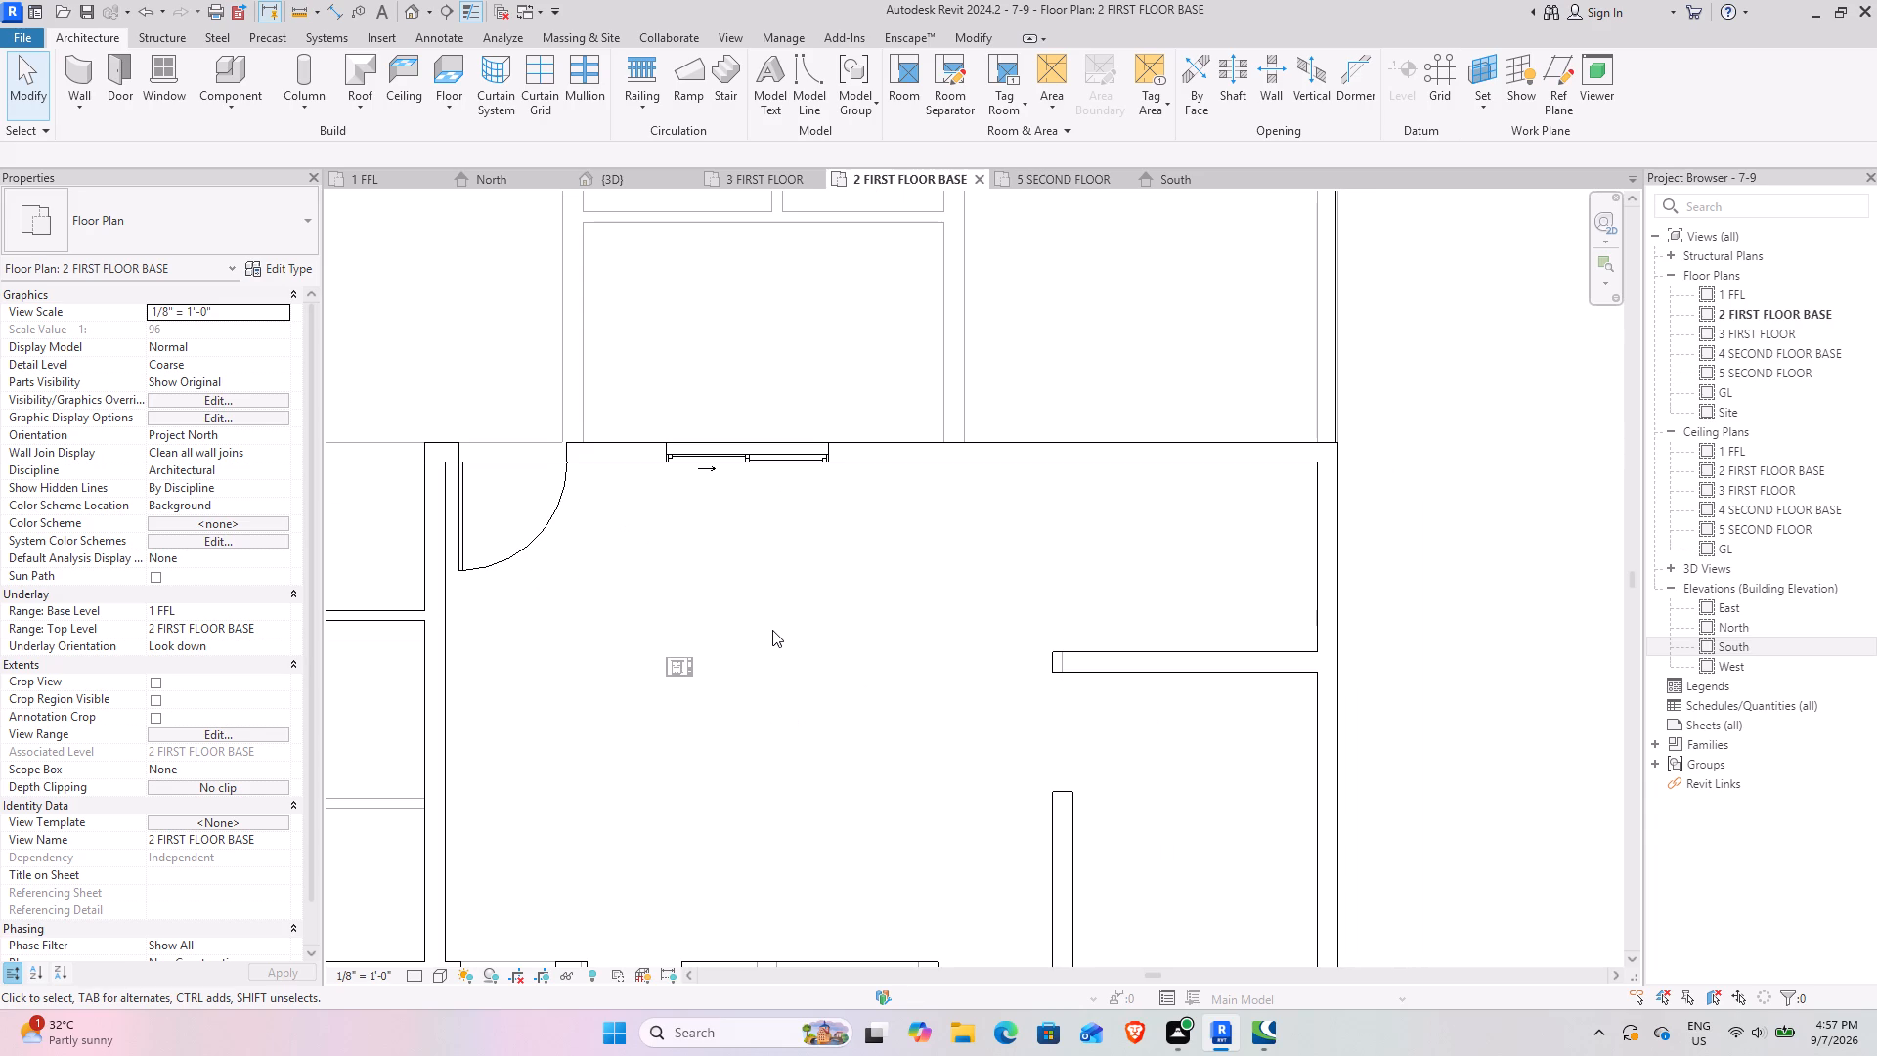
scroll(782, 688, "down", 4)
middle_click_drag(782, 686, 771, 570)
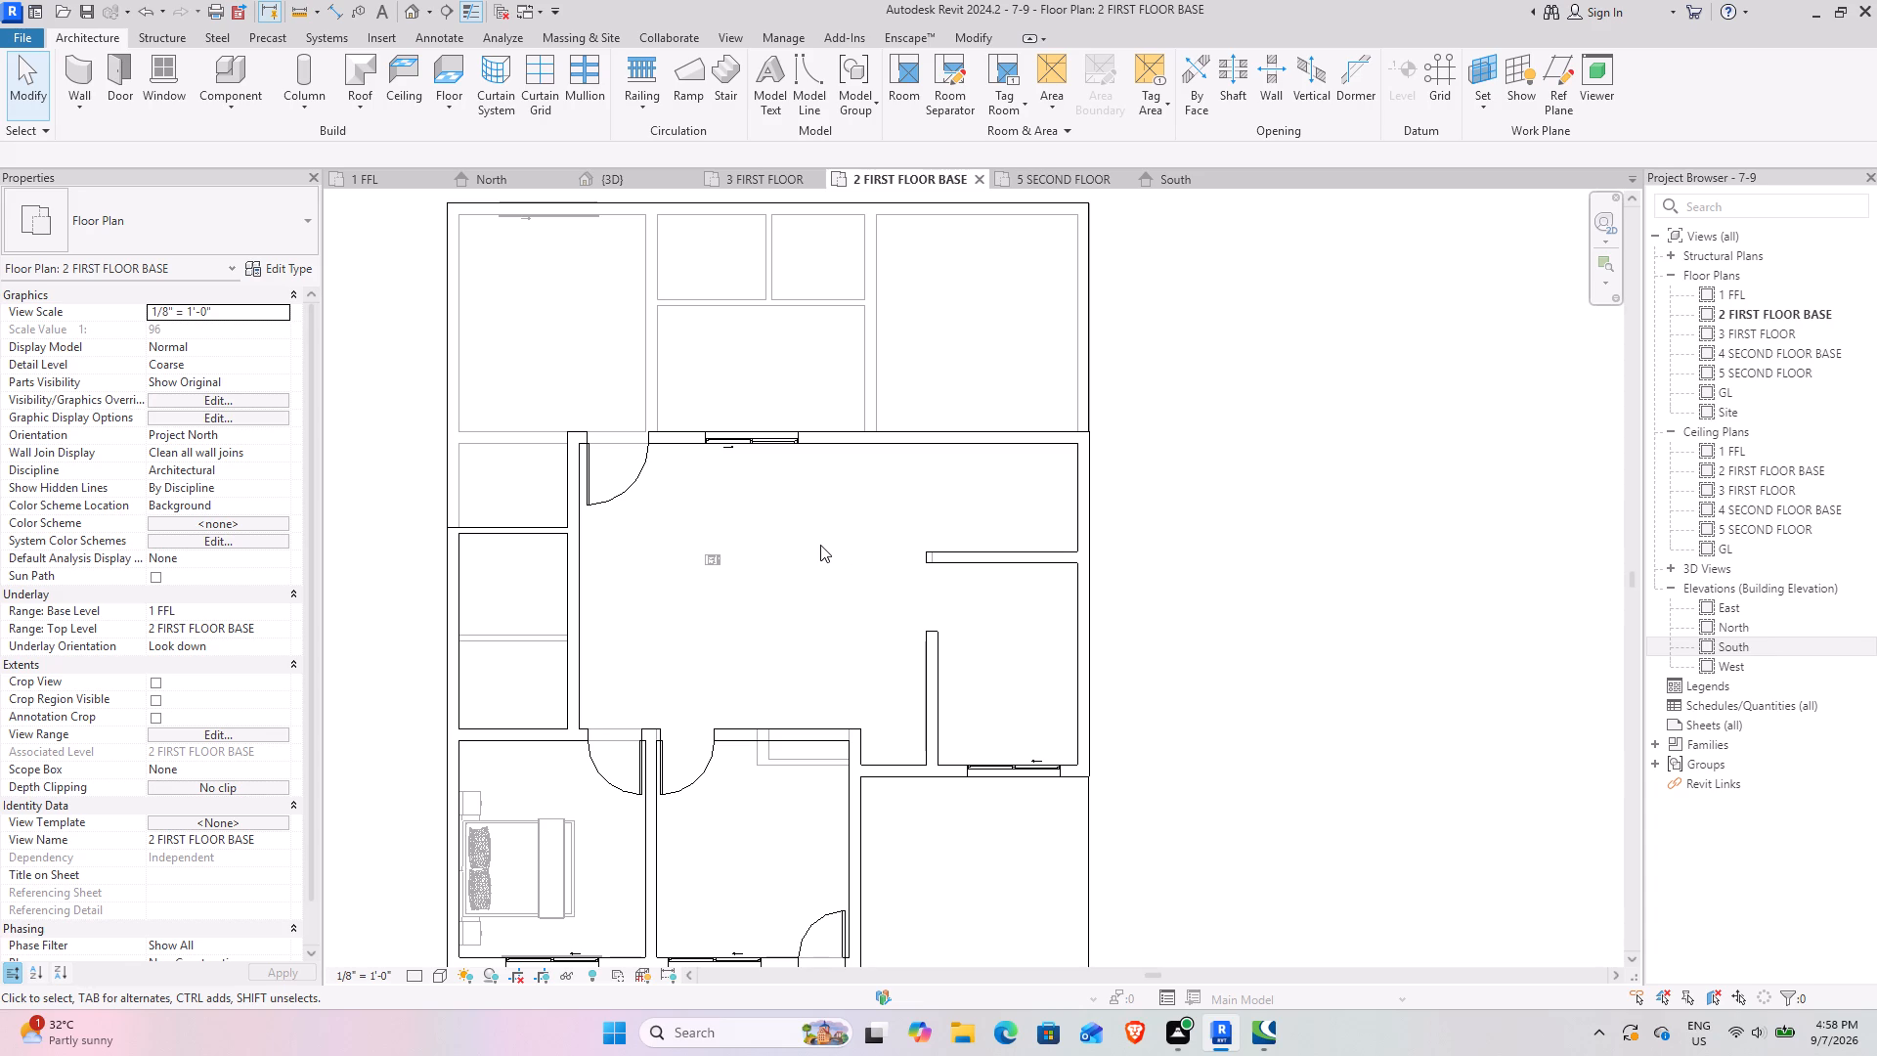
key("Escape")
key("Escape")
left_click(614, 178)
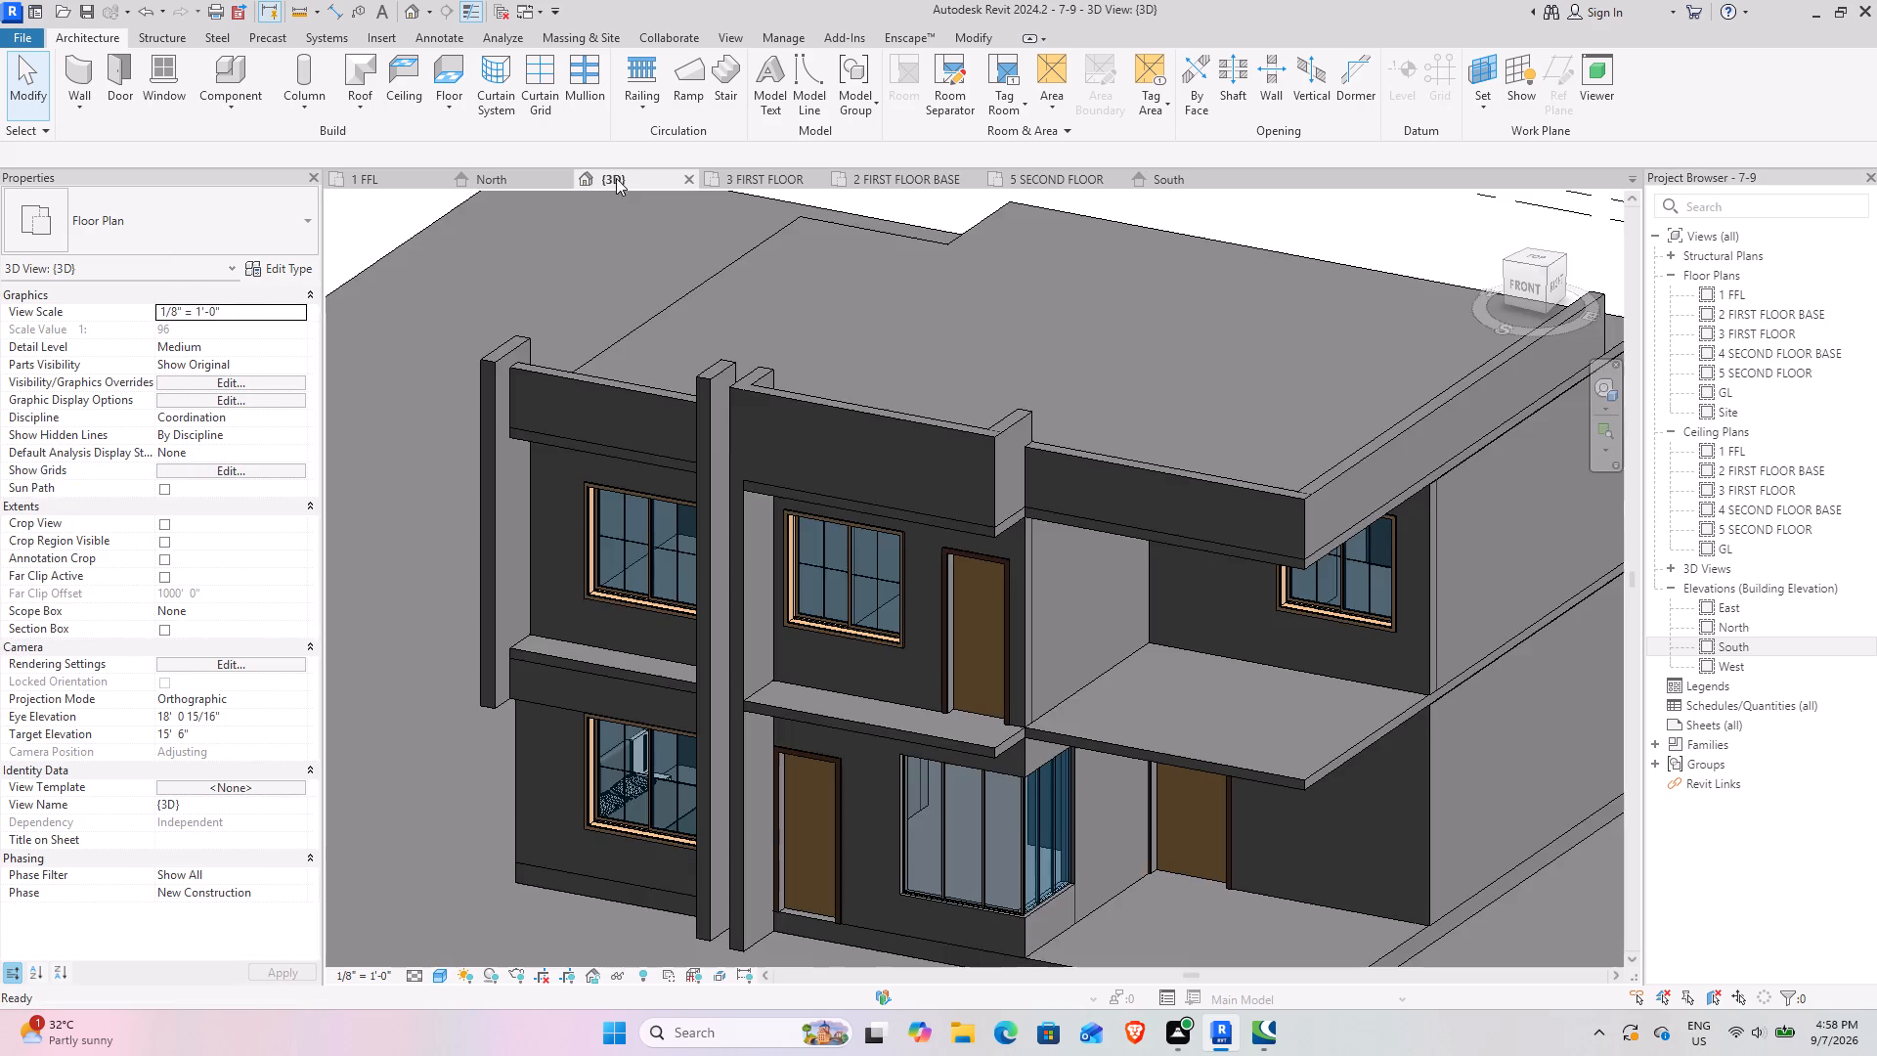
scroll(946, 554, "down", 4)
middle_click_drag(1180, 735, 918, 626, "shift")
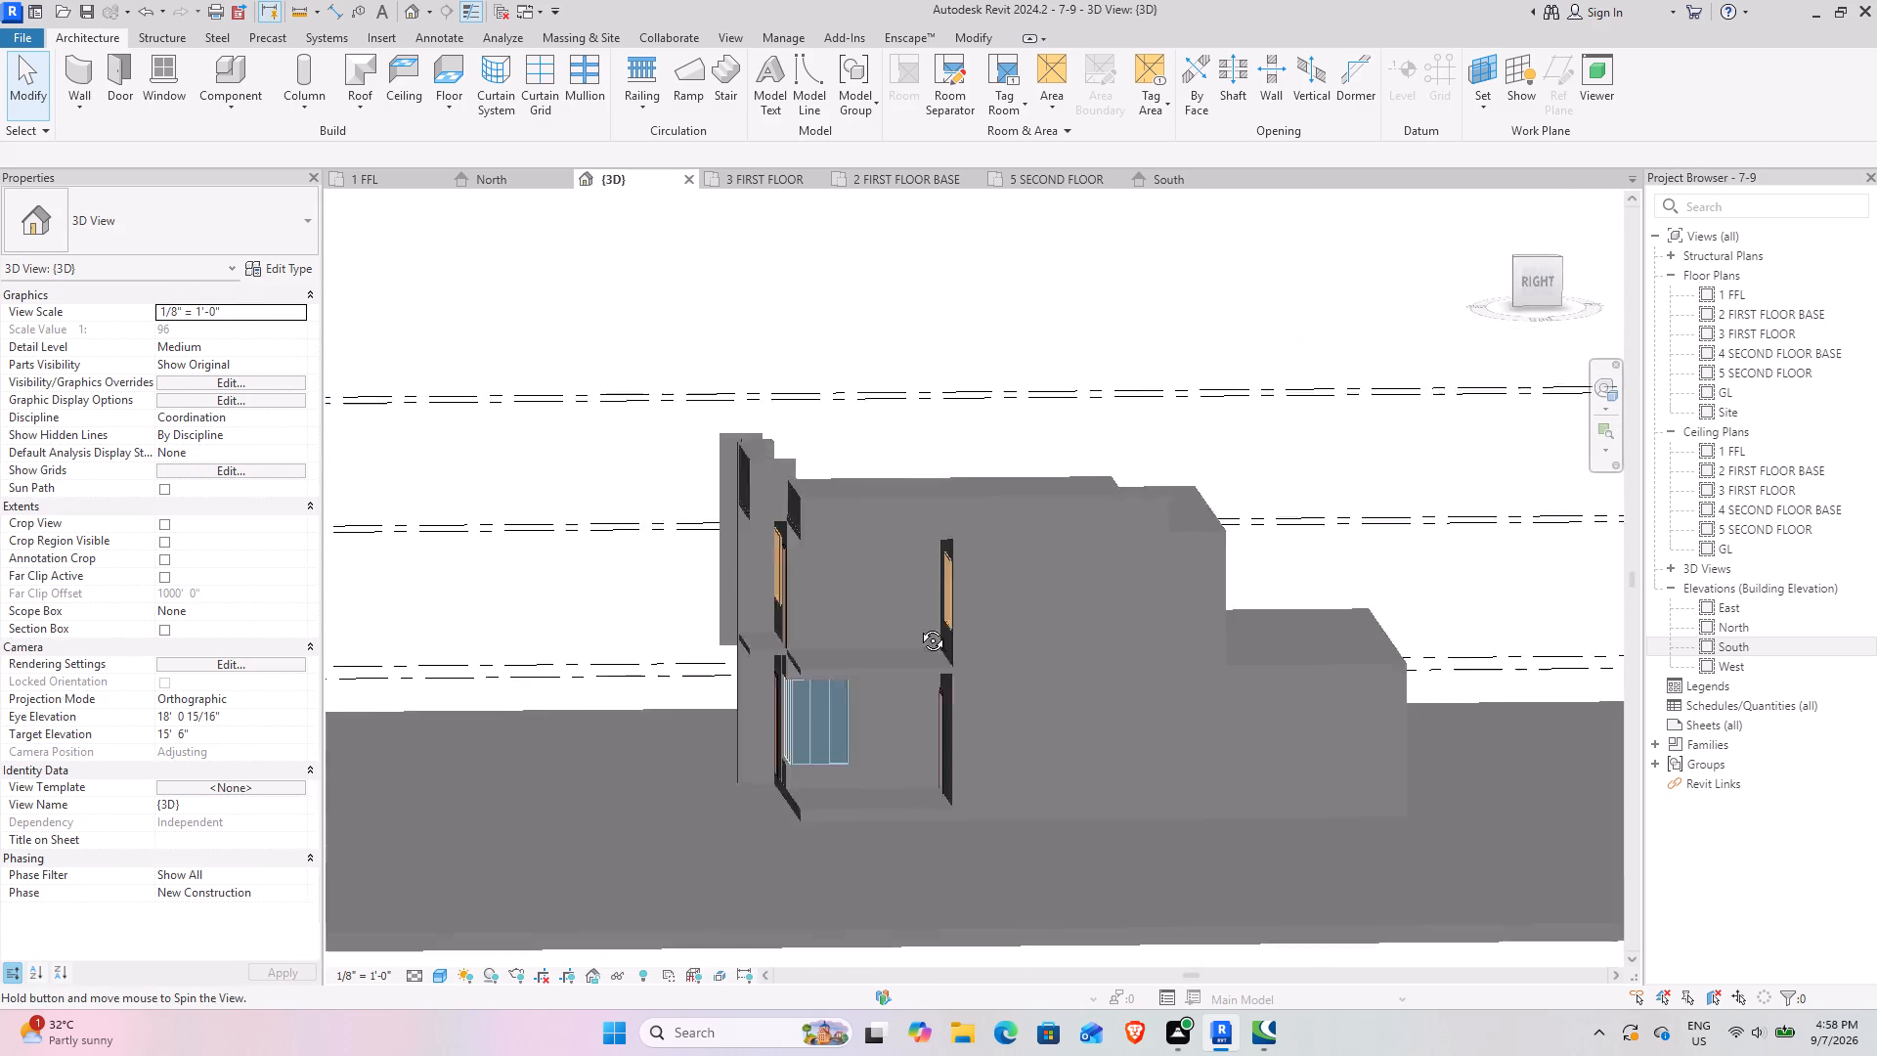
middle_click_drag(918, 626, 1096, 650, "shift")
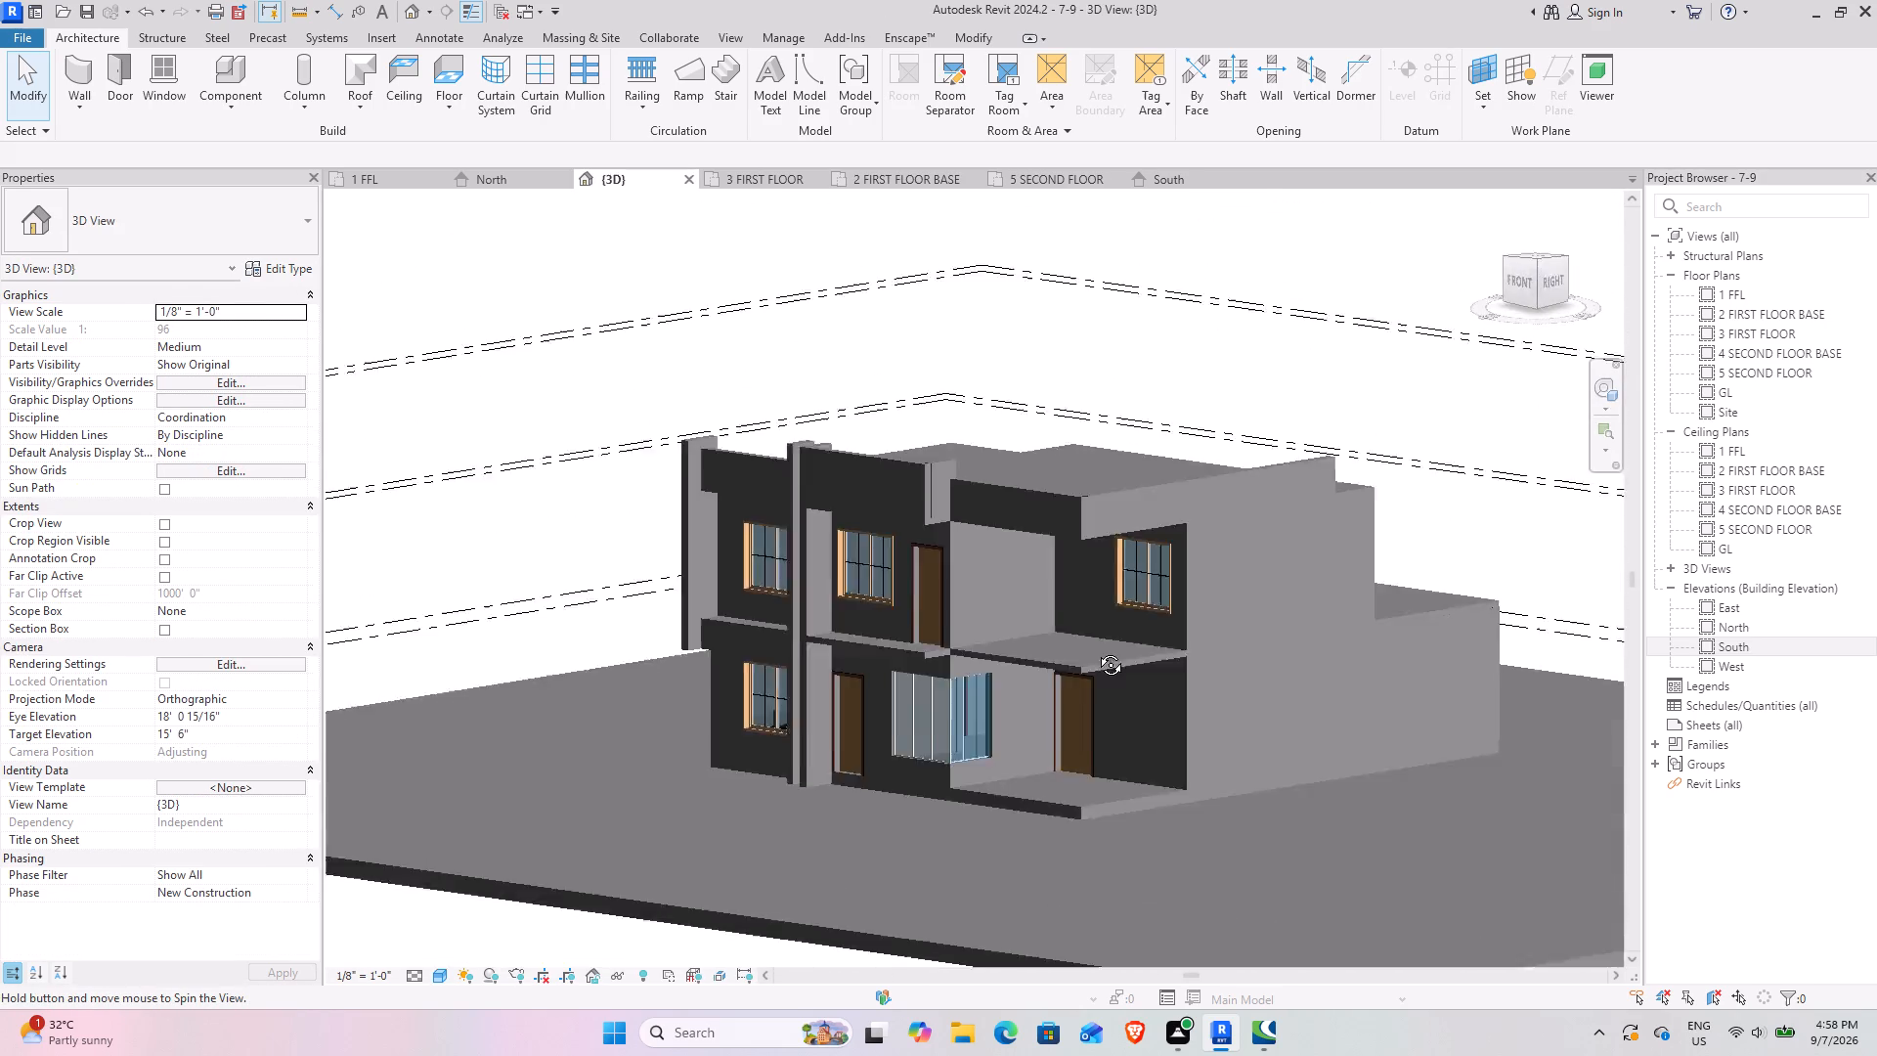
middle_click_drag(1096, 650, 510, 729, "shift")
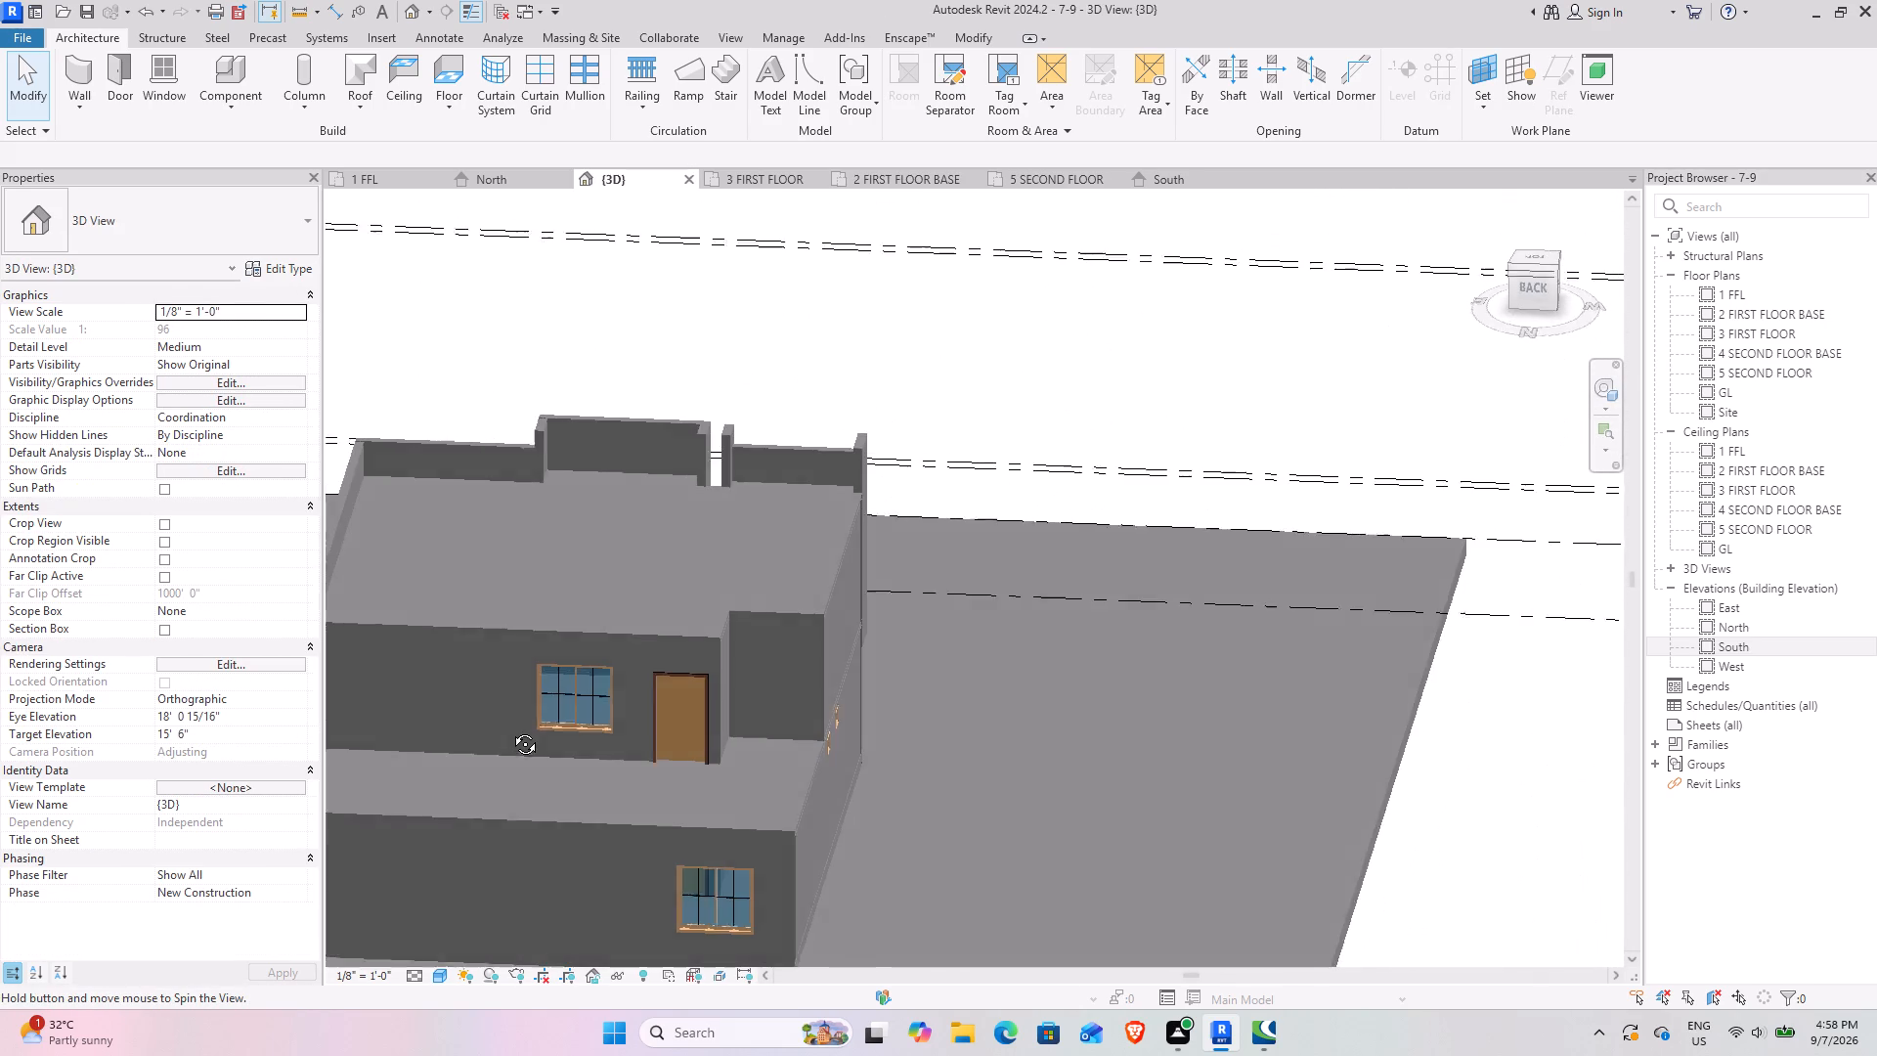
middle_click_drag(510, 729, 1143, 705, "shift")
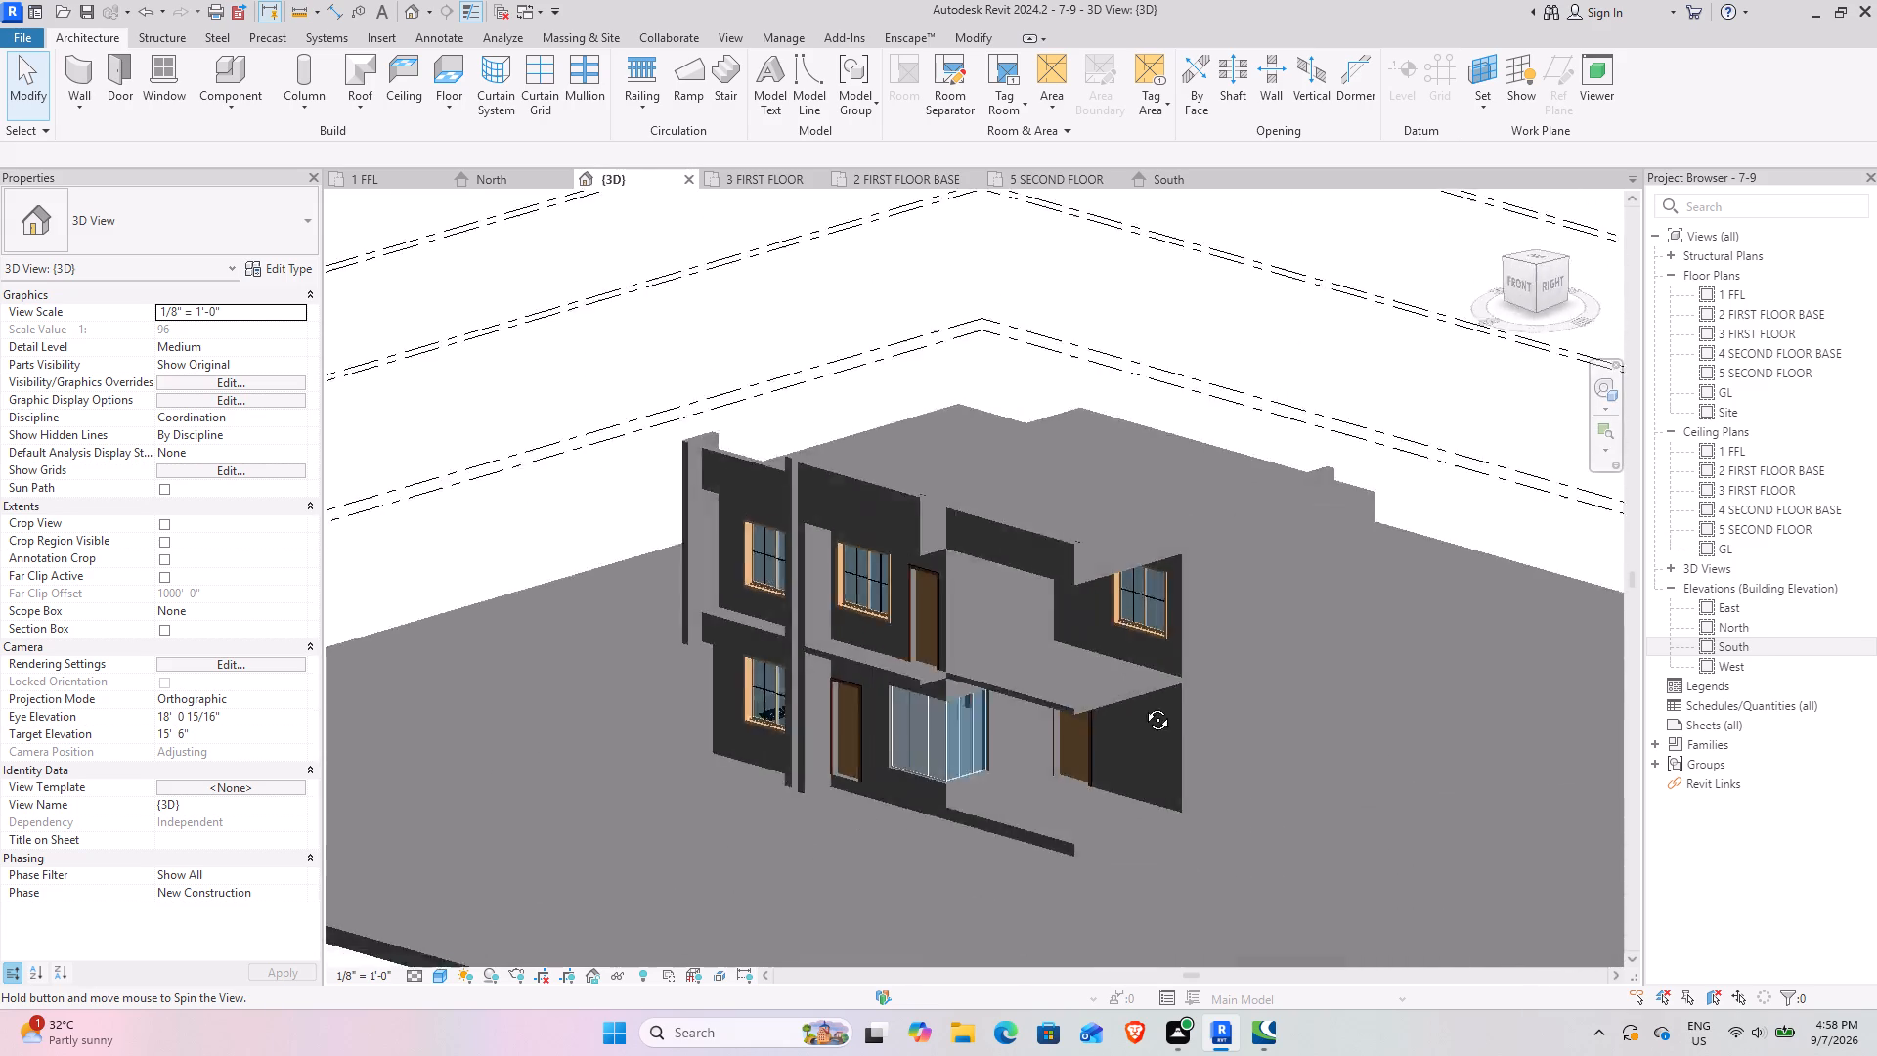
middle_click_drag(1143, 705, 1056, 715, "shift")
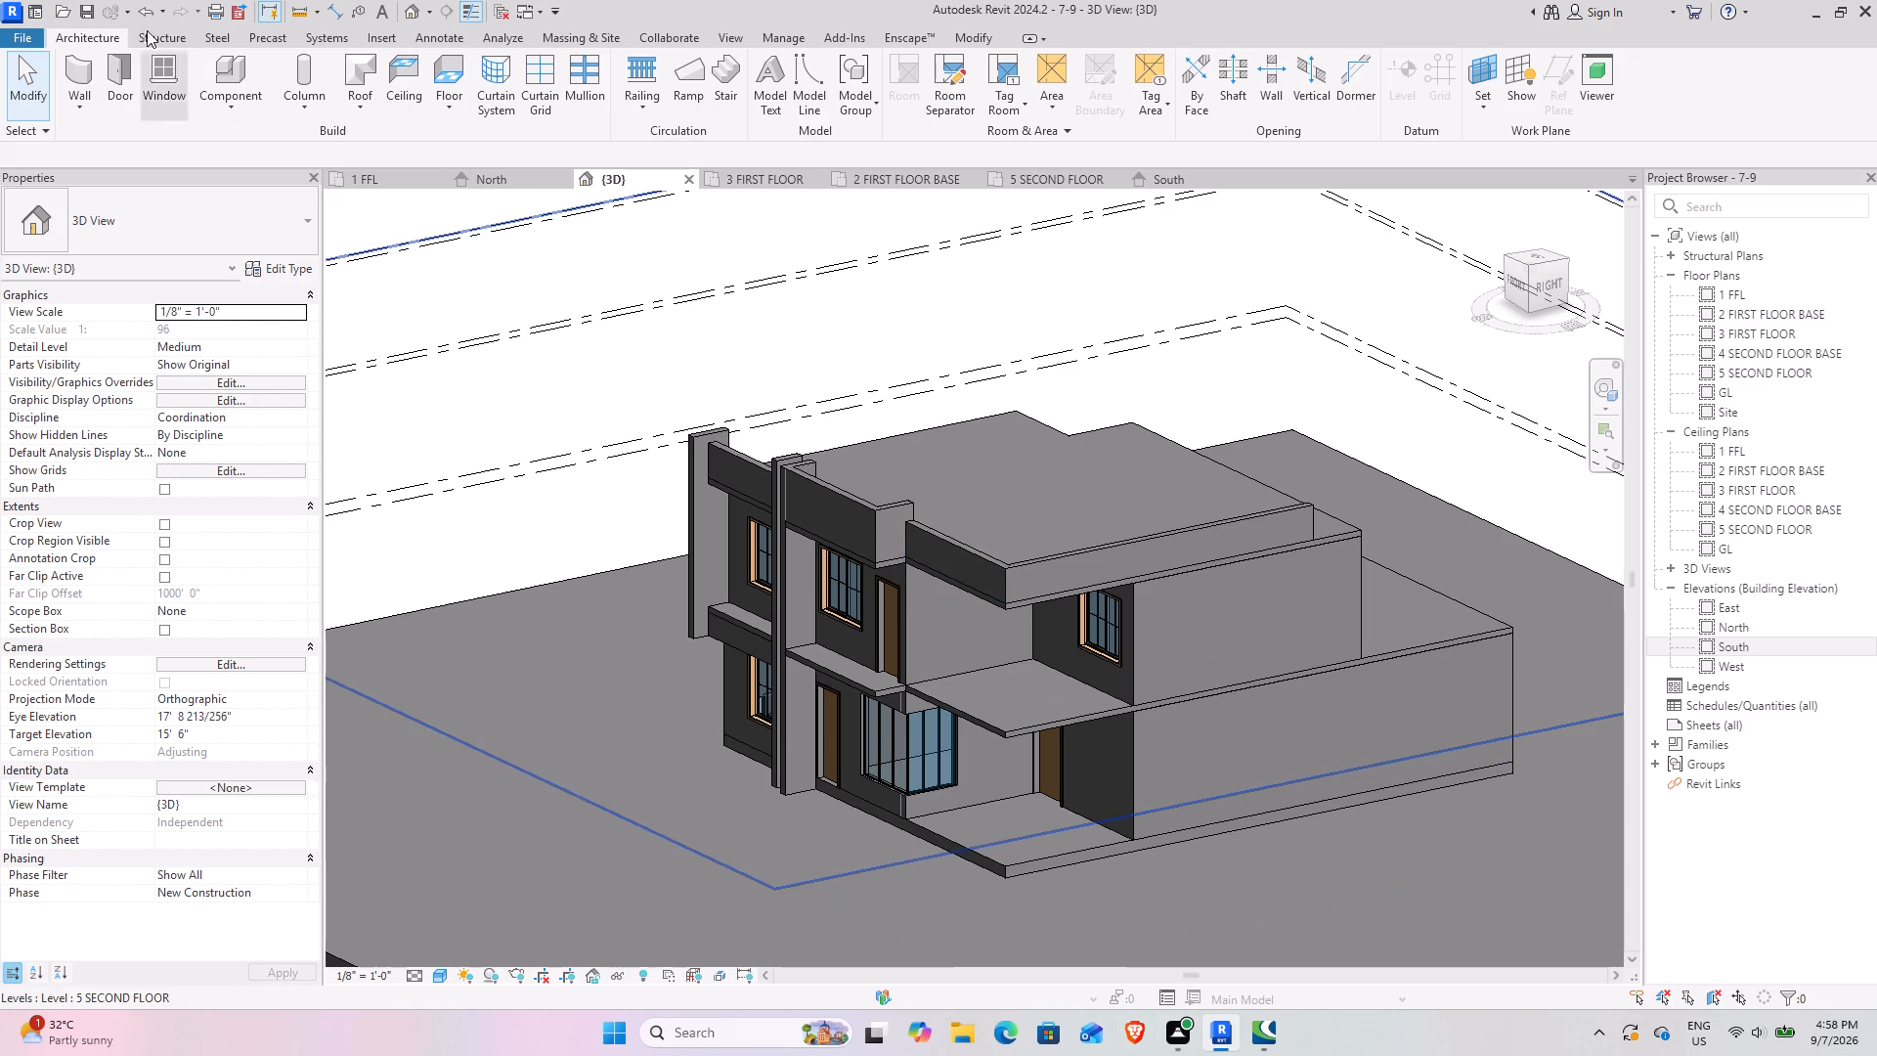
Save the 7-9 project and close Revit.
left_click(73, 3)
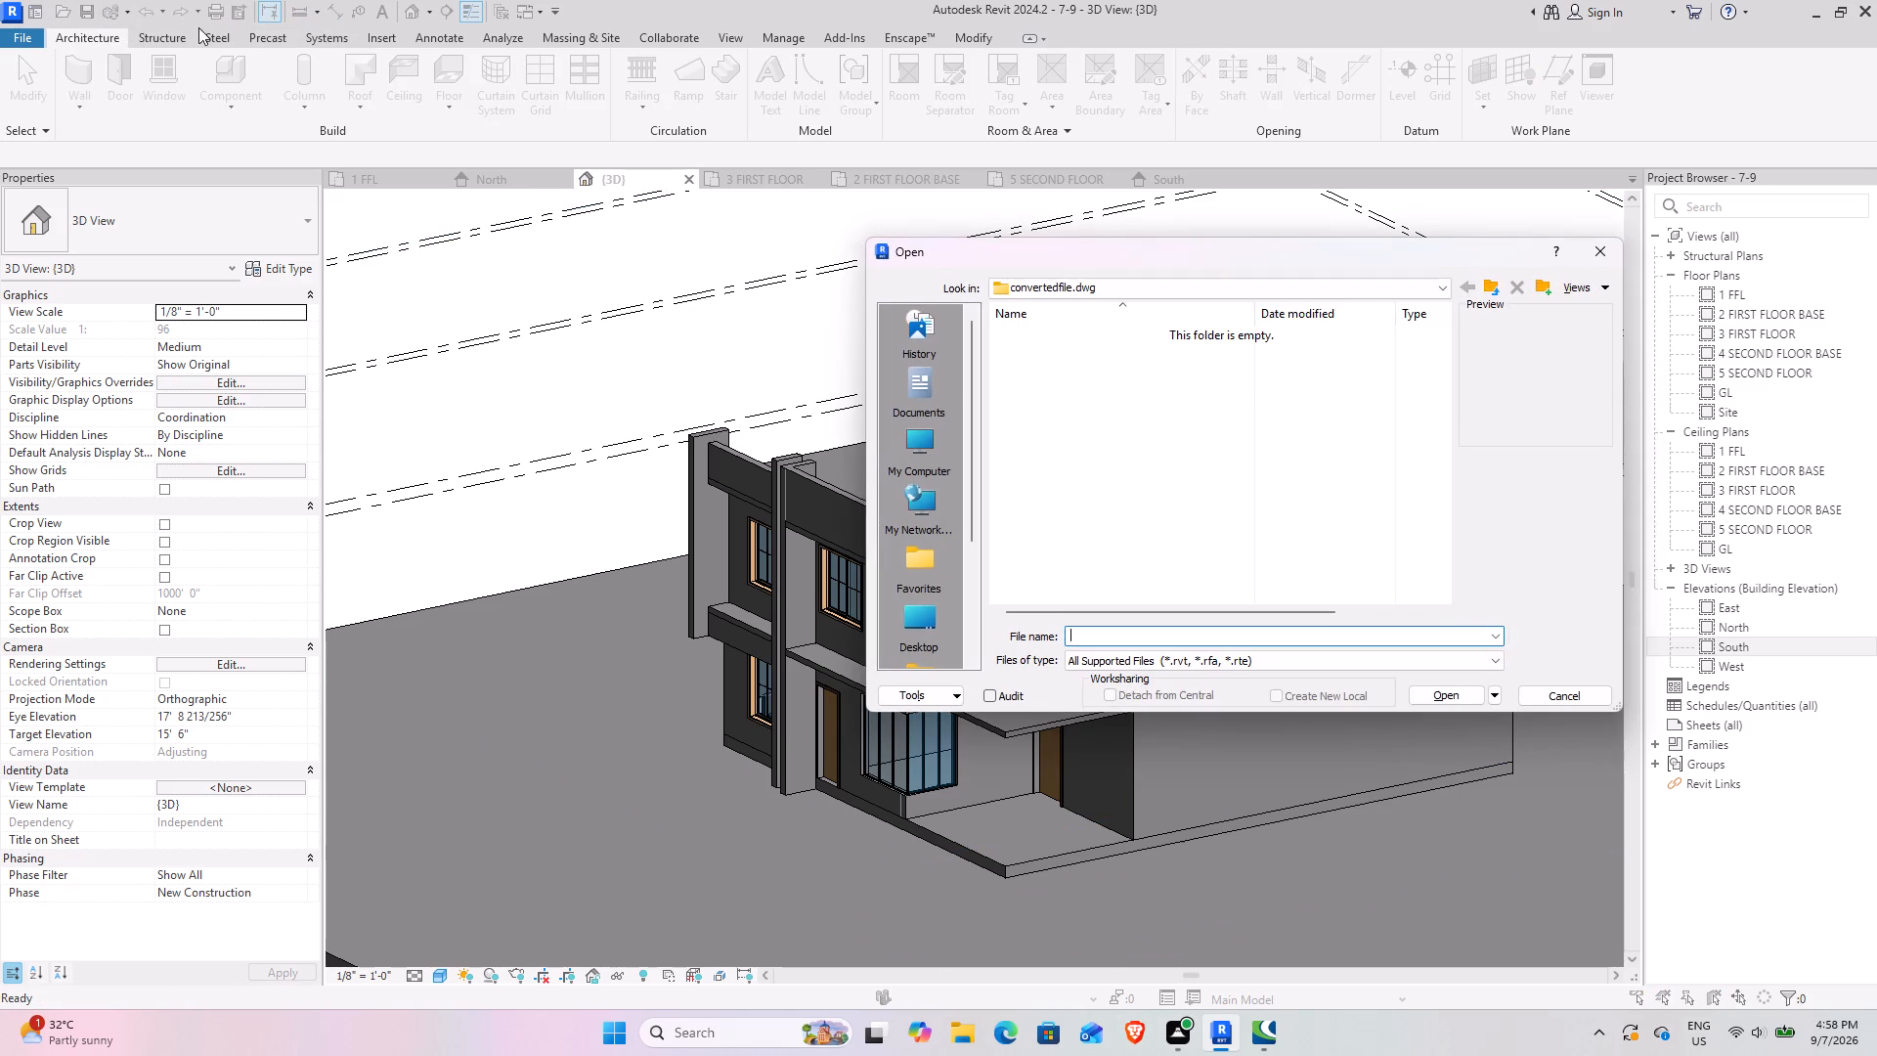
left_click(1594, 251)
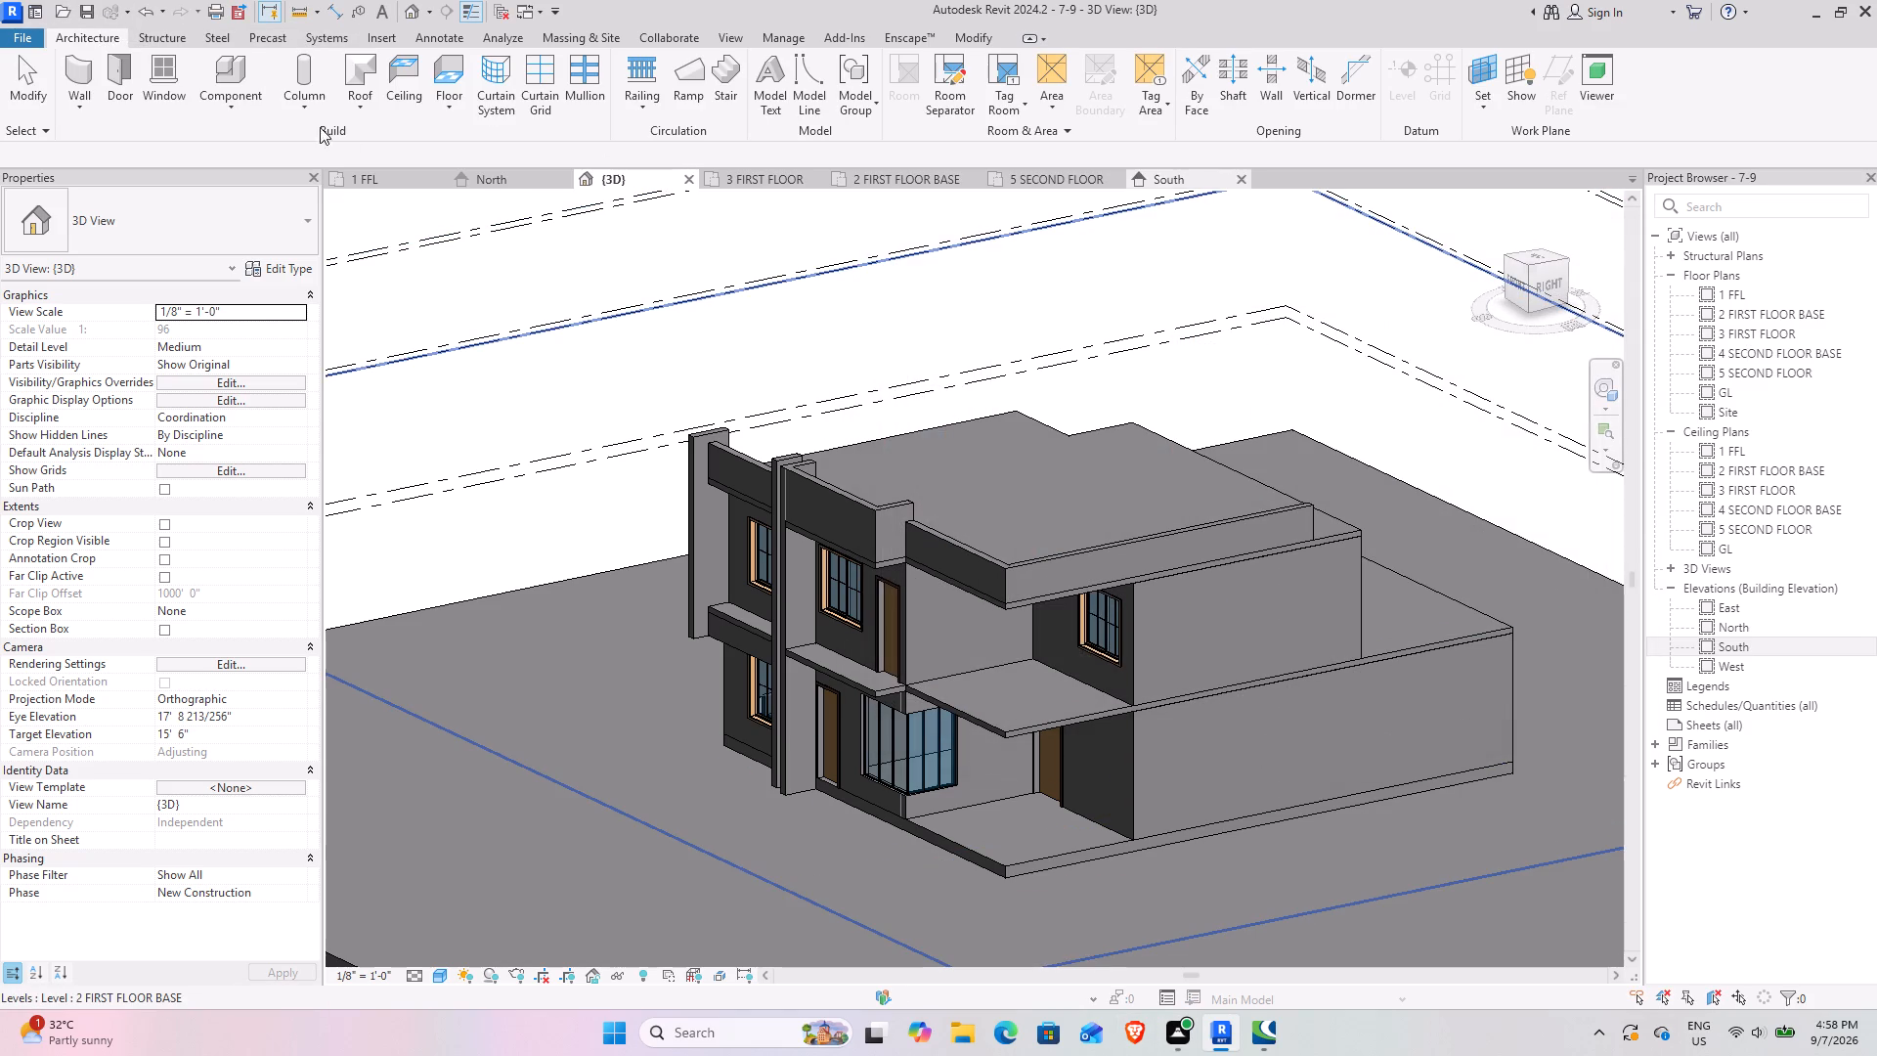
left_click(84, 1)
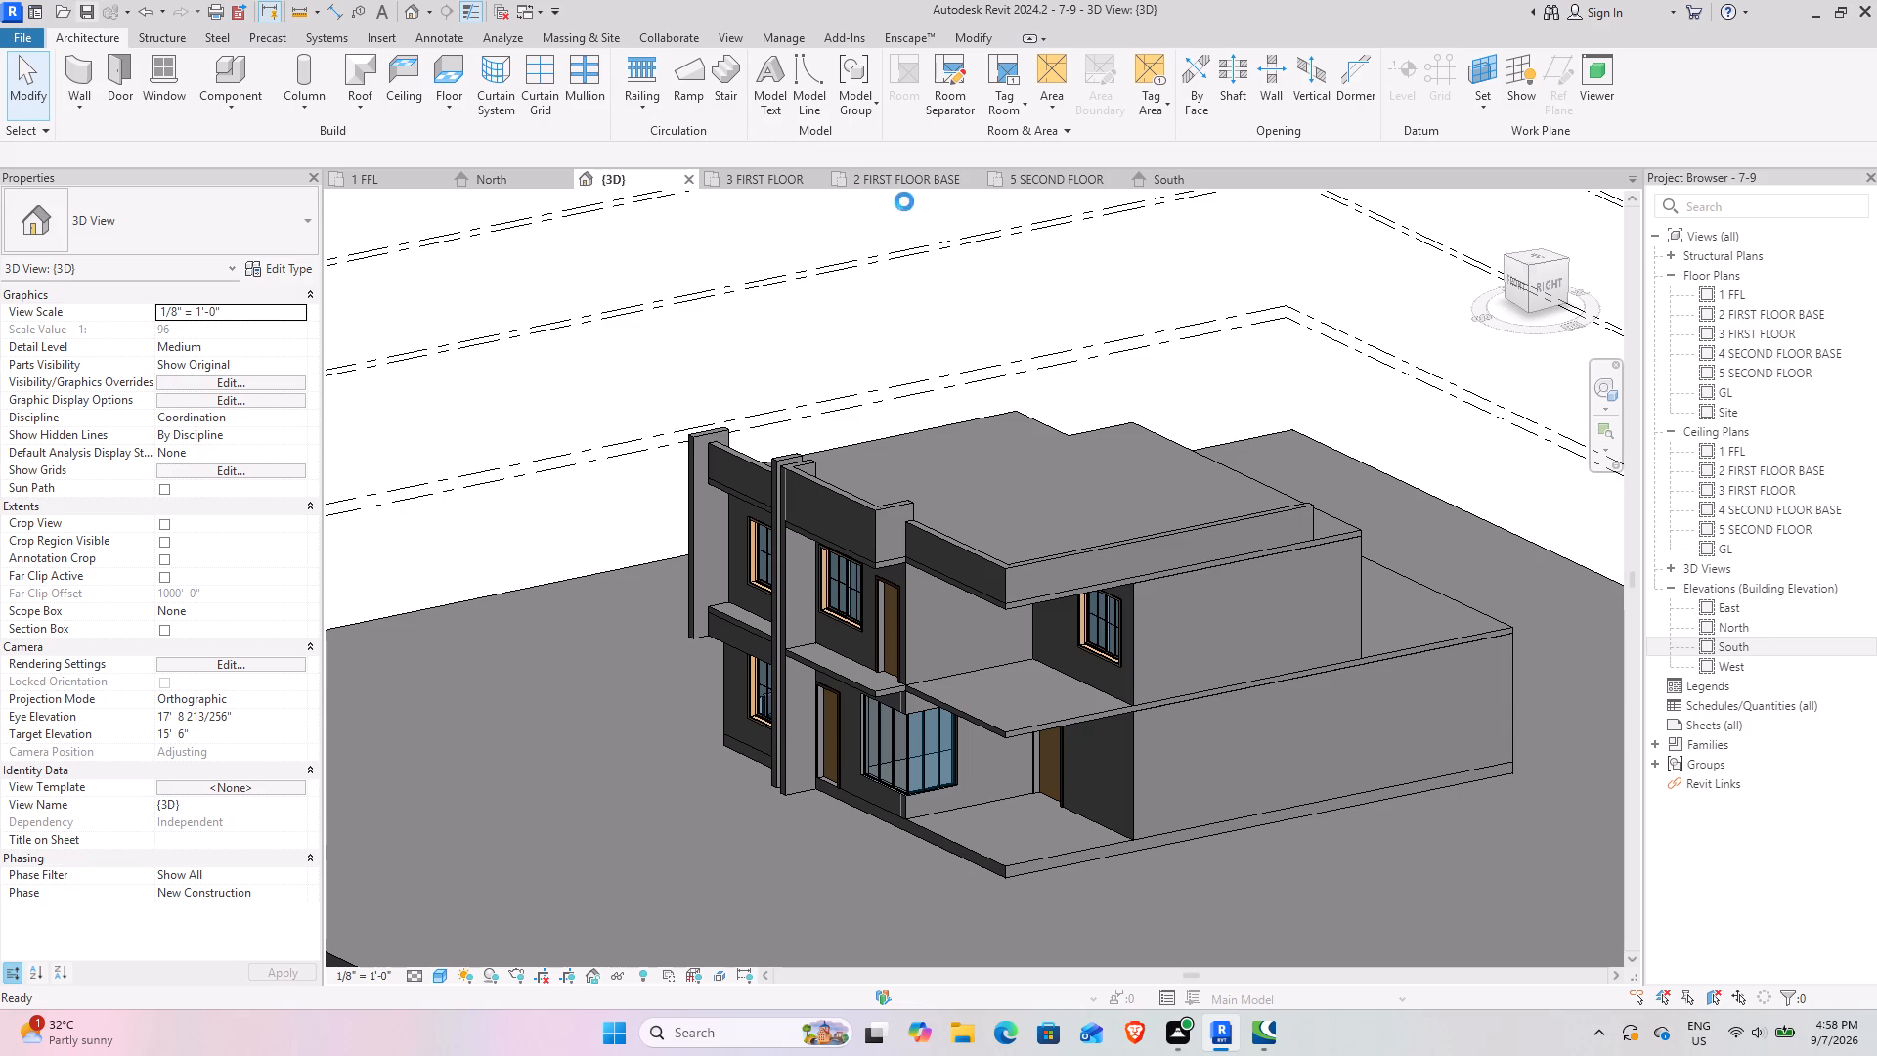
left_click(1876, 3)
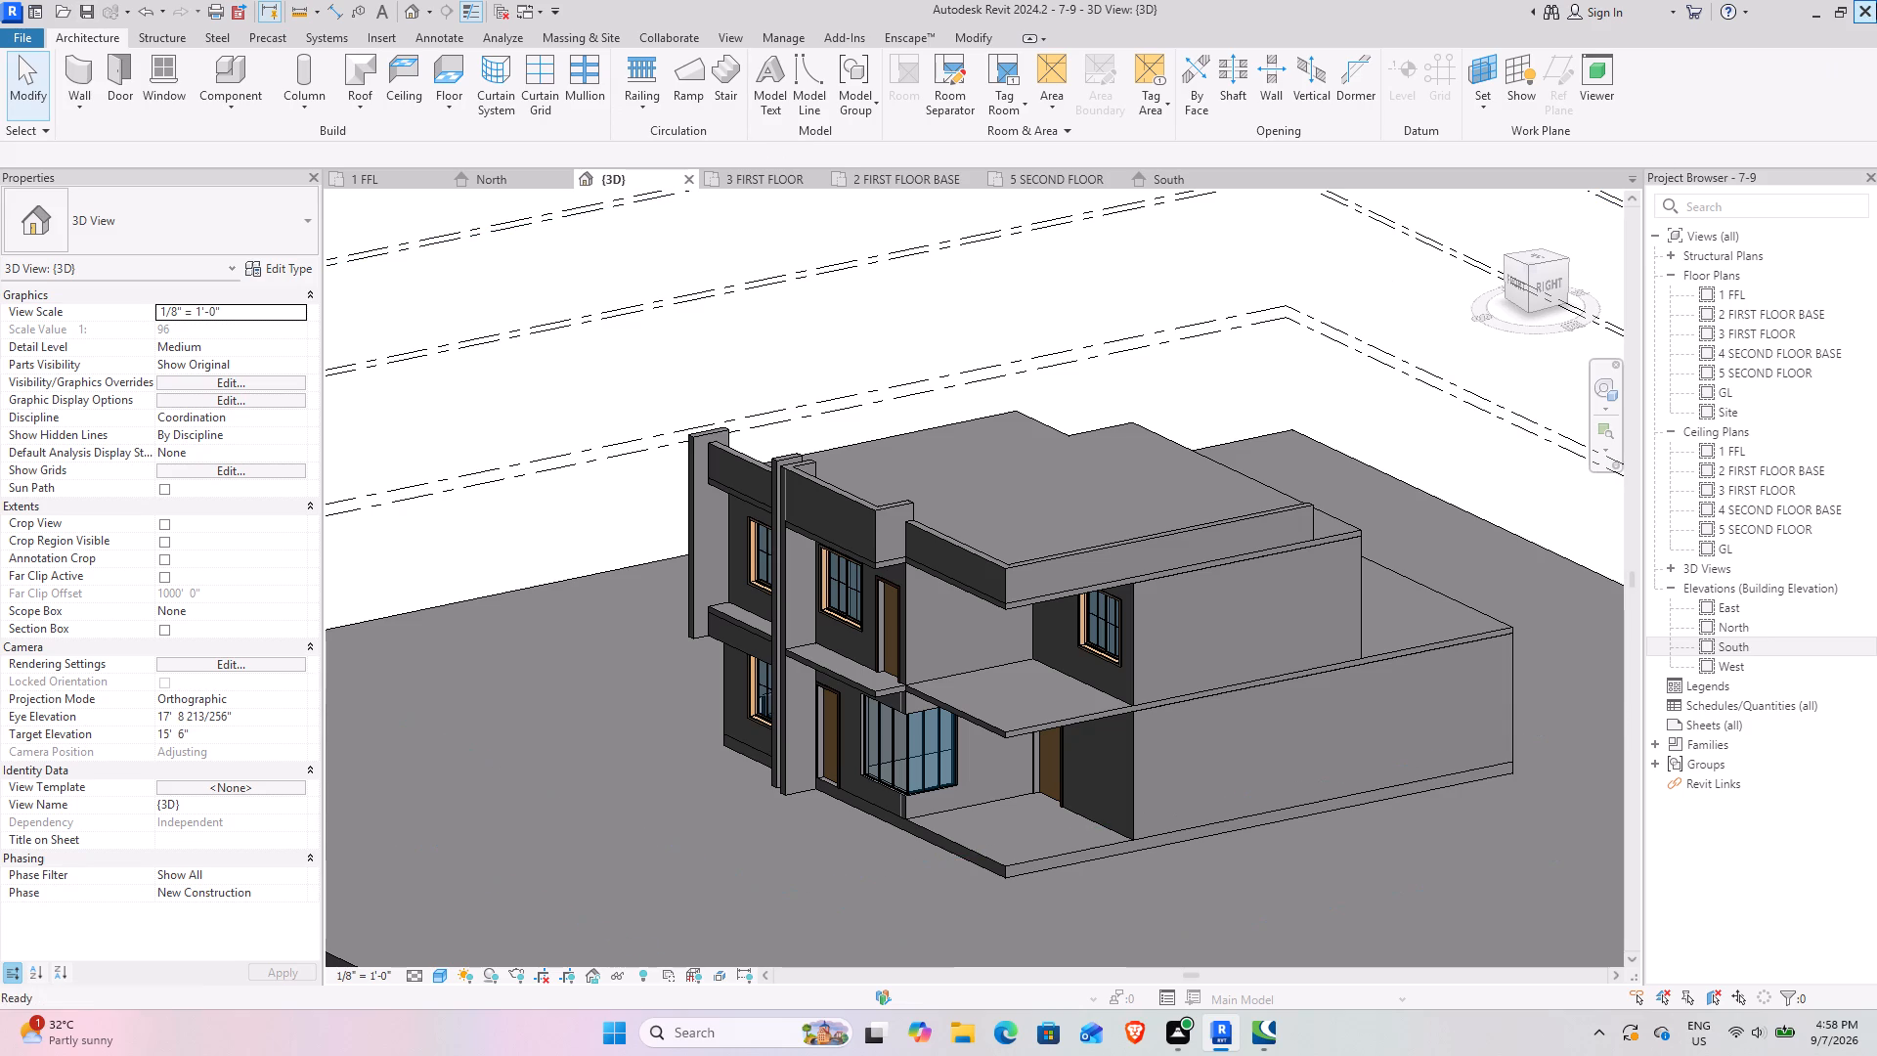
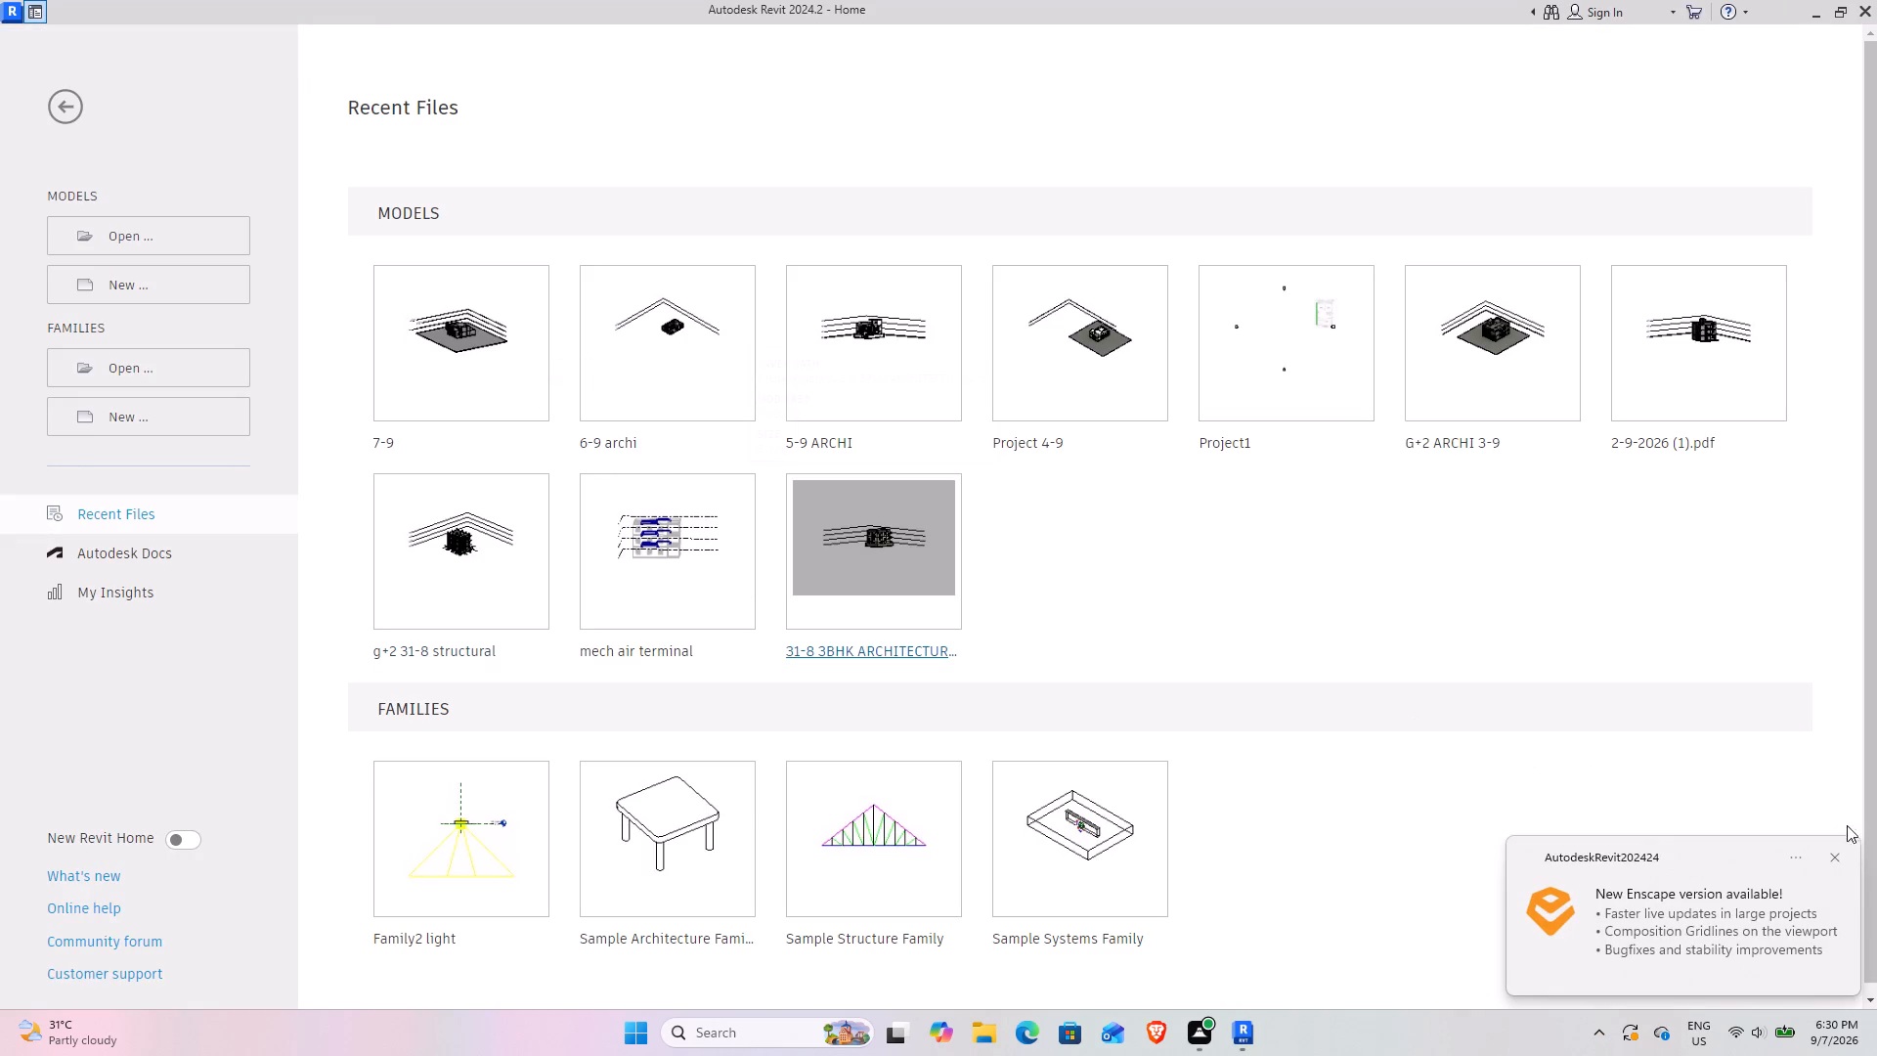
Dismiss the Enscape update notice and reopen the recent 7-9 project.
left_click(1828, 857)
left_click(479, 340)
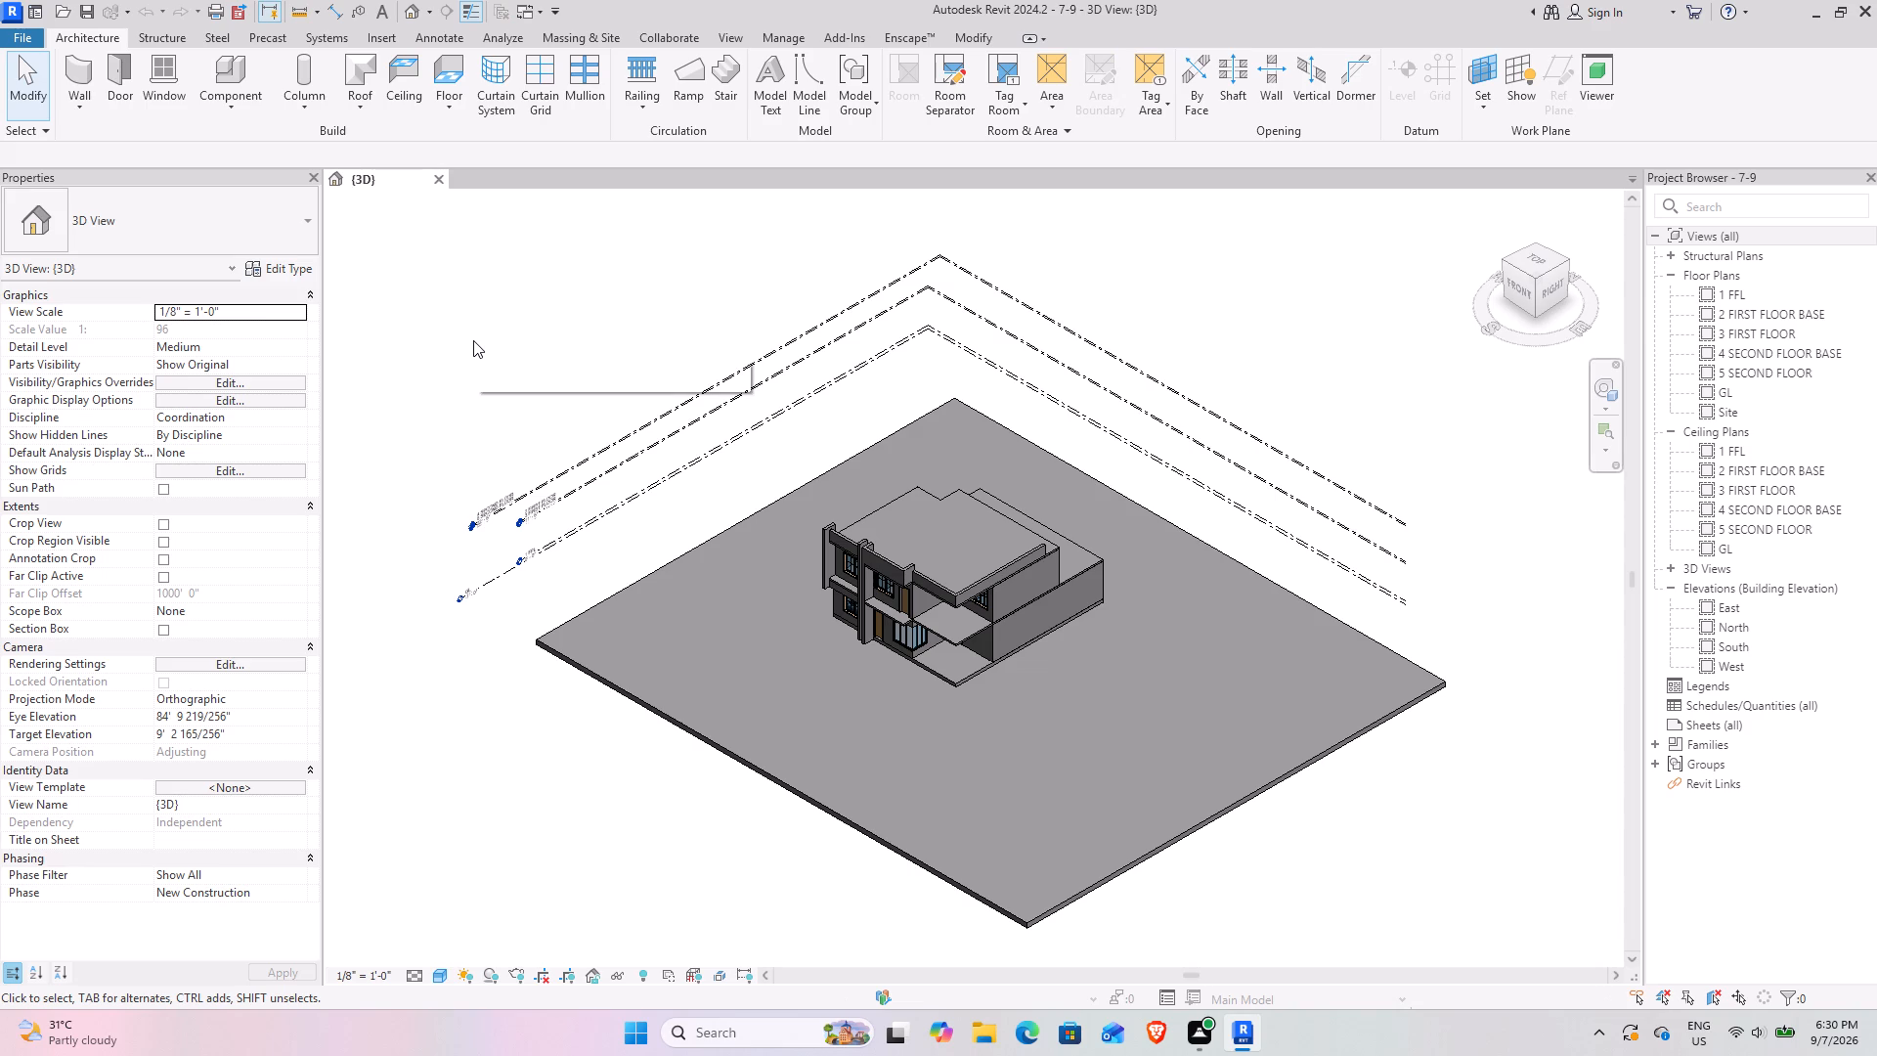
Inspect the whole house in 3D from the front, both sides, back and above.
scroll(1005, 504, "up", 8)
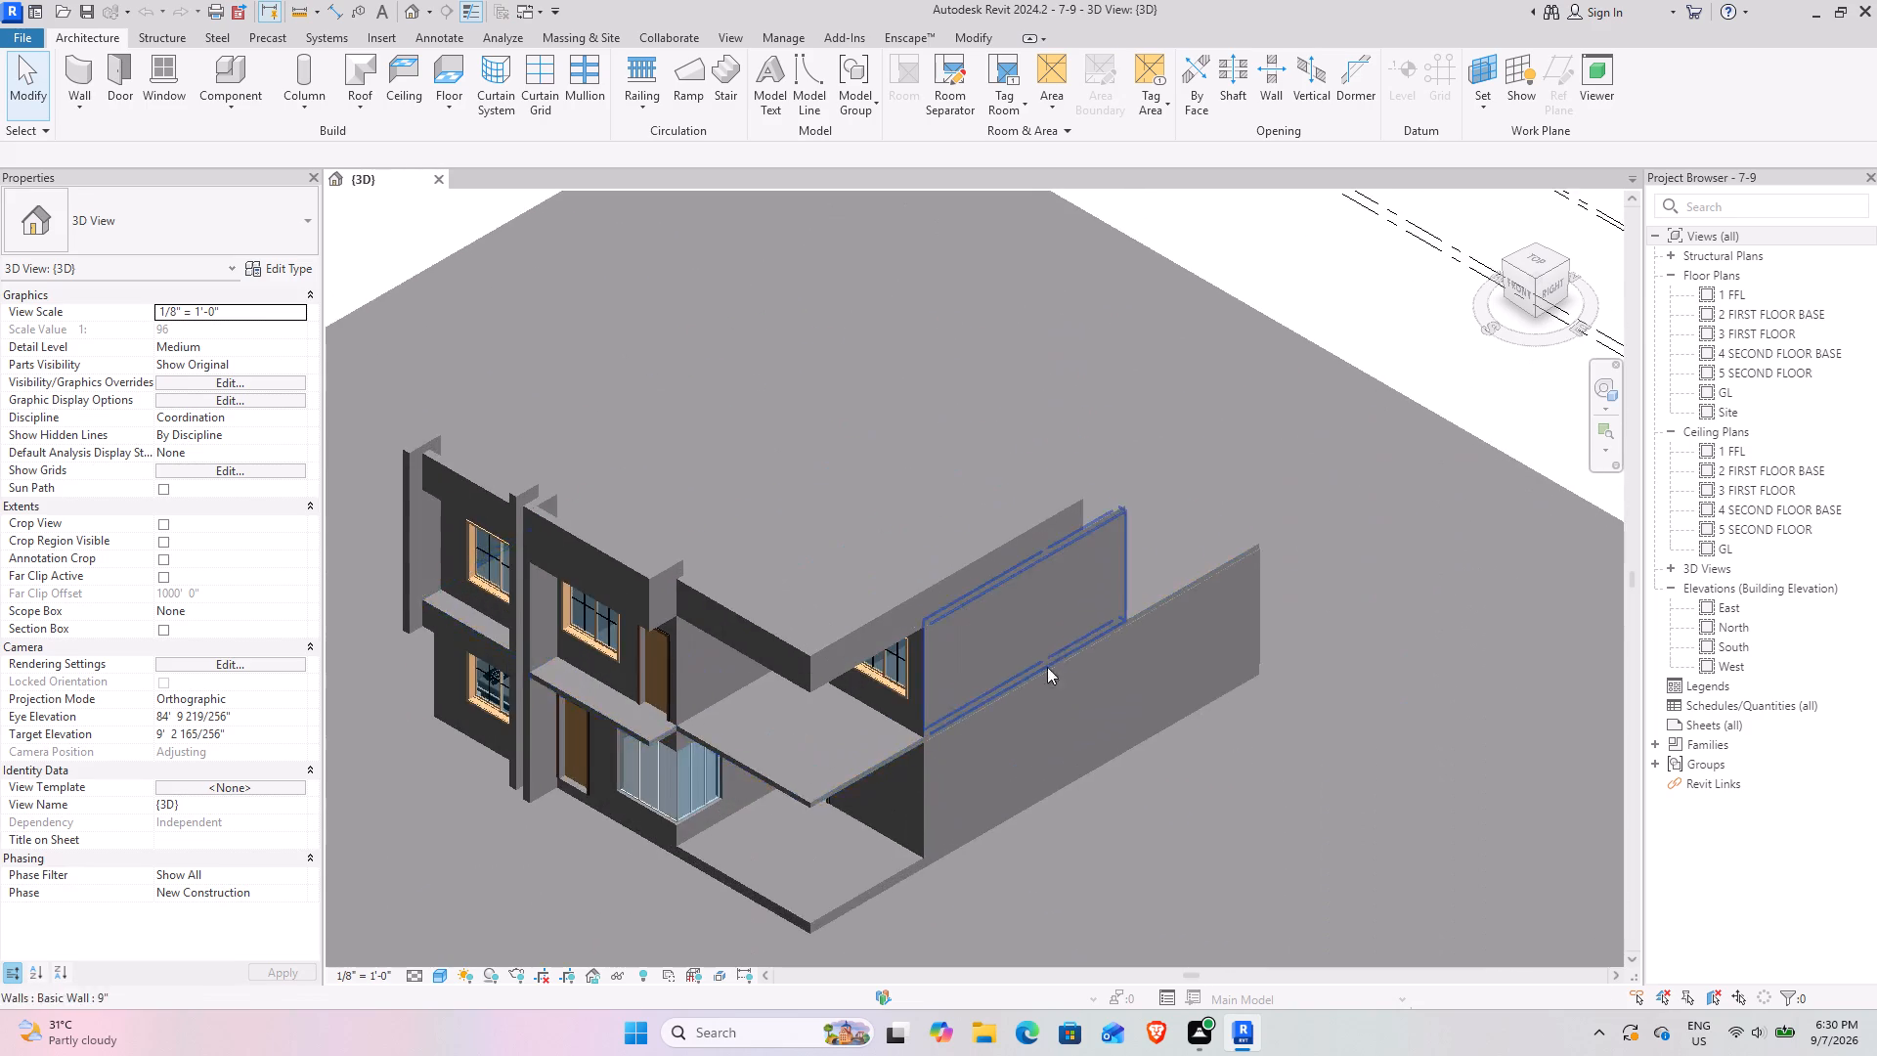
middle_click_drag(1009, 735, 995, 672, "shift")
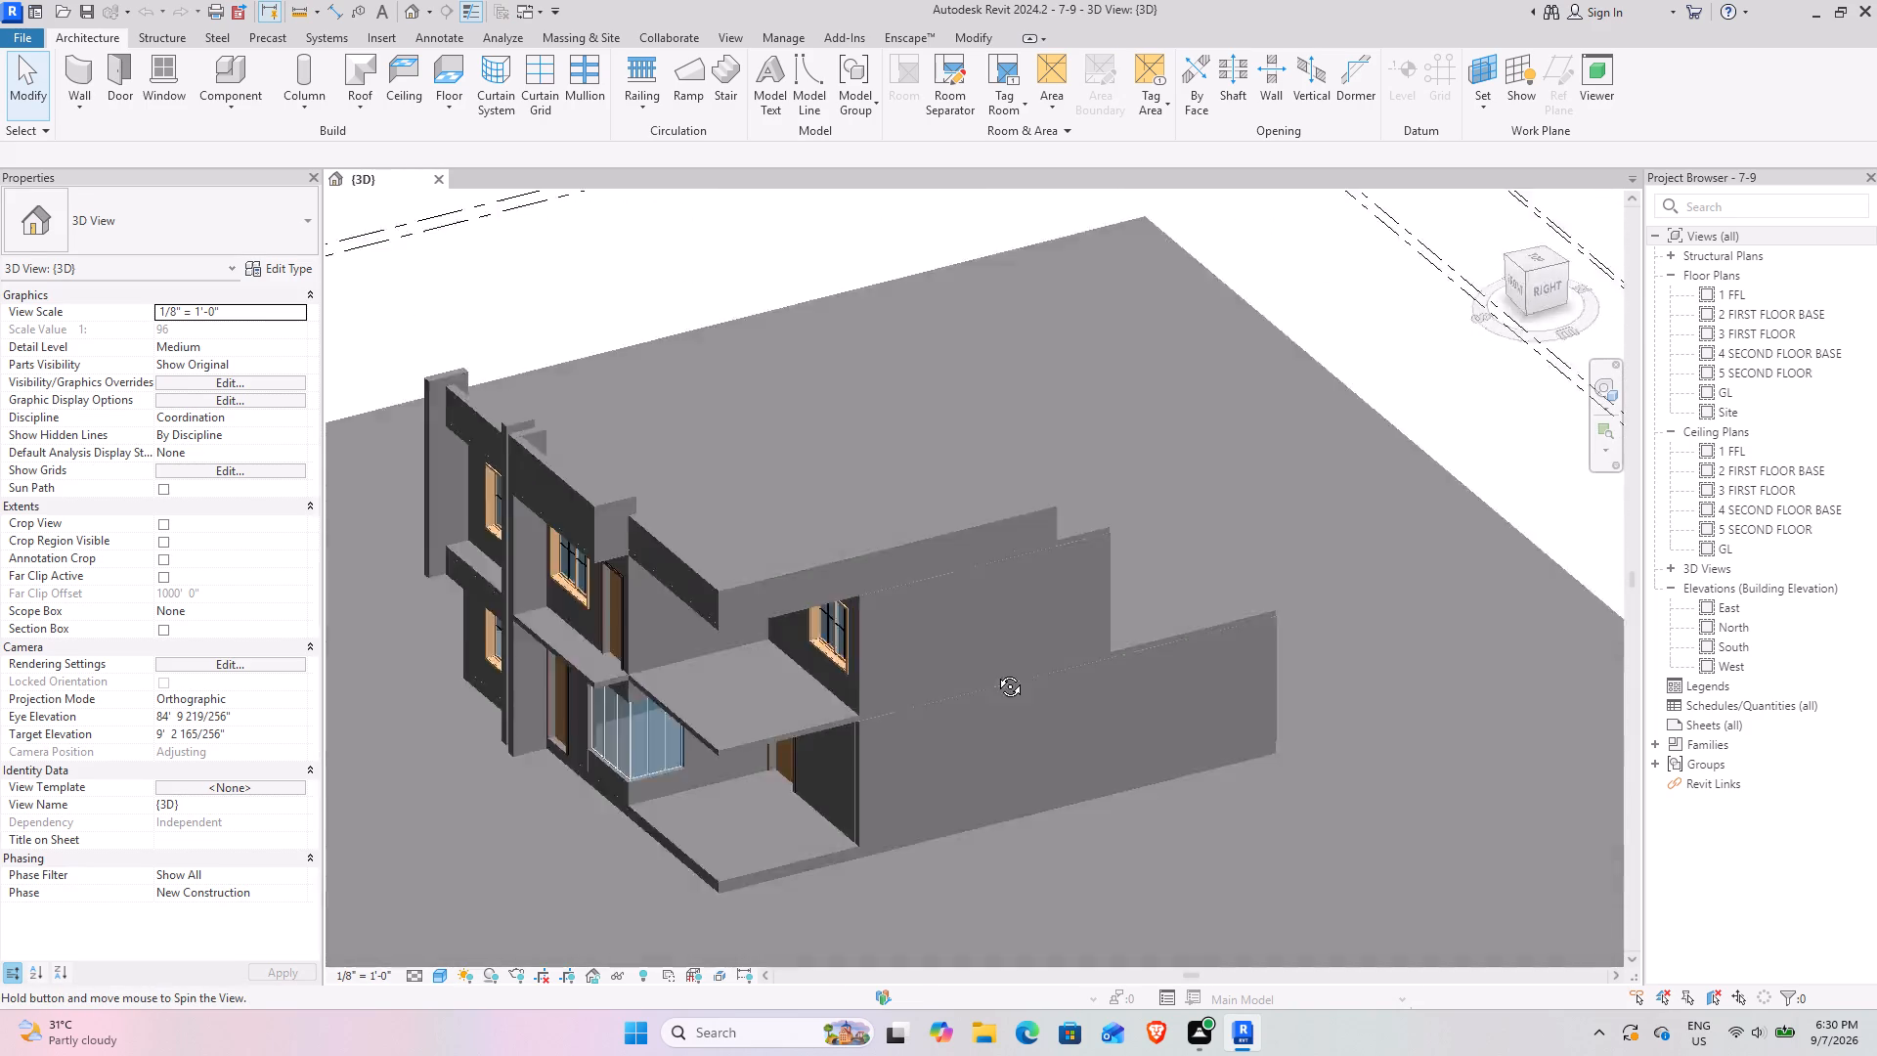
middle_click_drag(995, 672, 1446, 580, "shift")
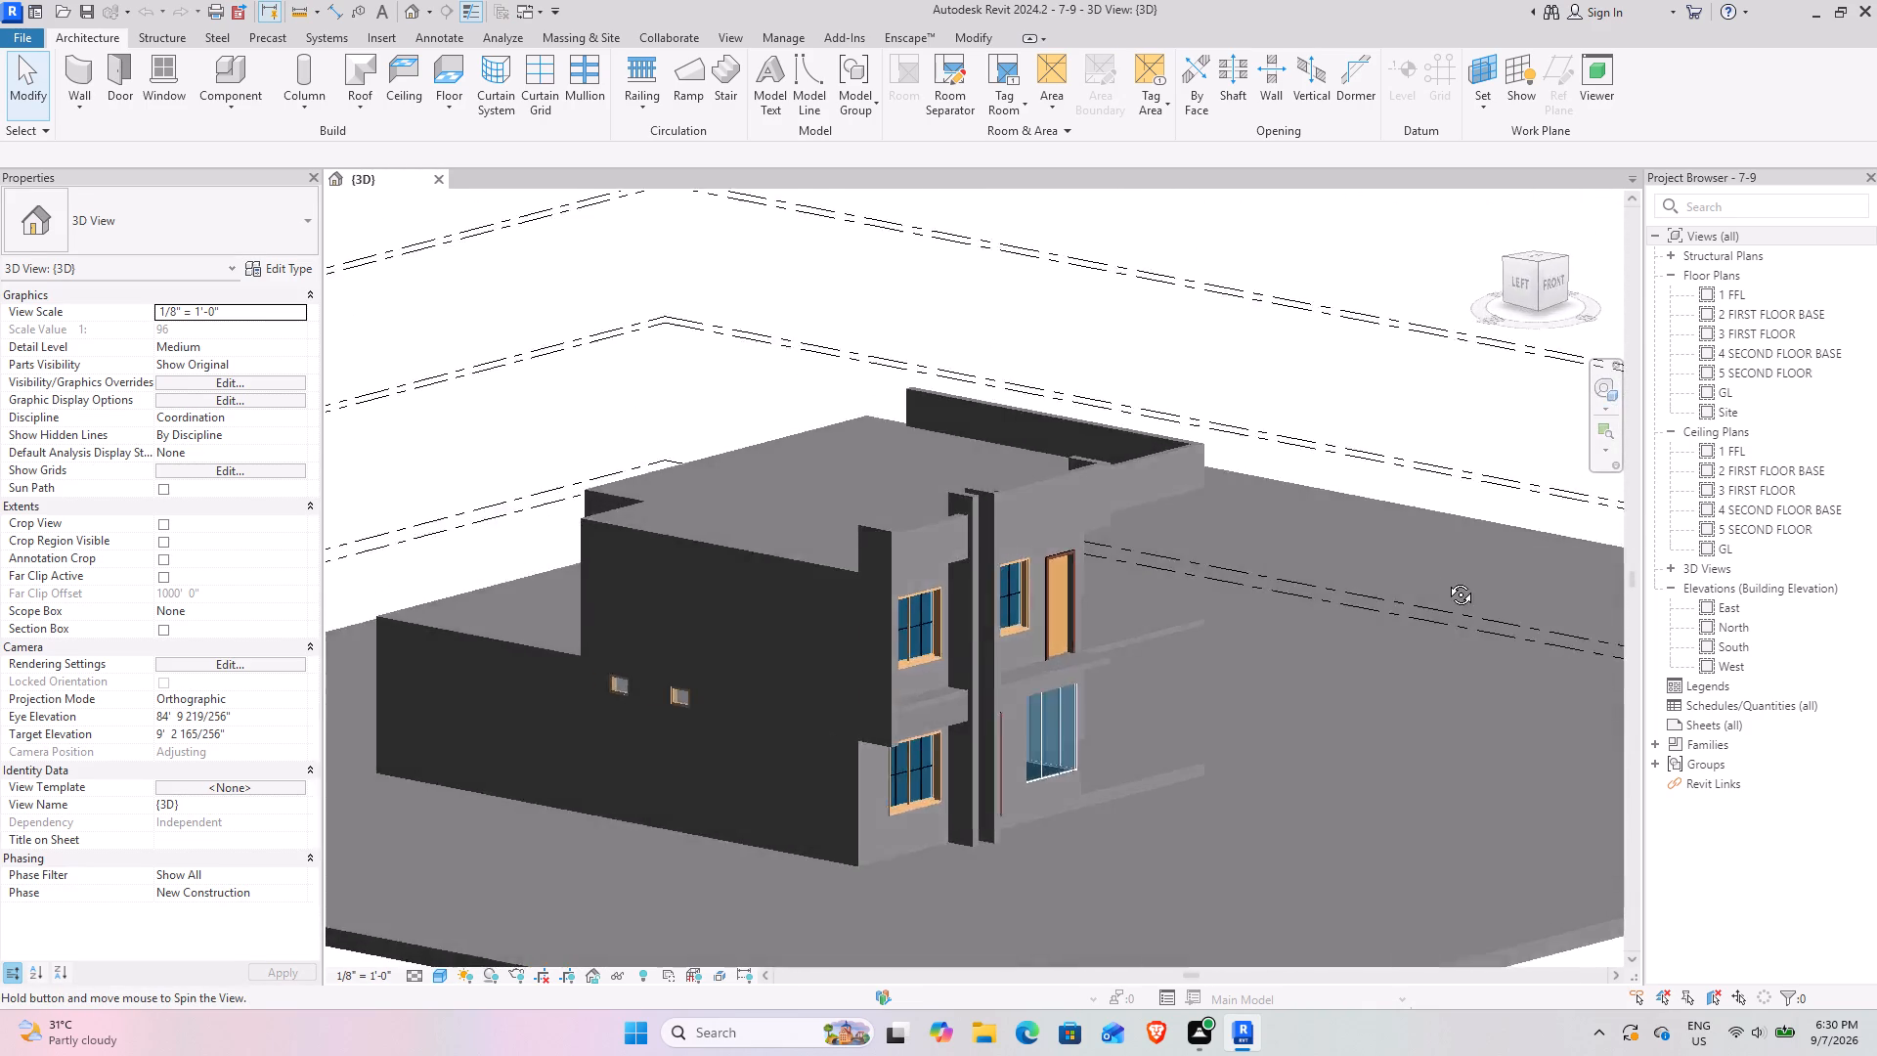
middle_click_drag(1446, 580, 859, 572, "shift")
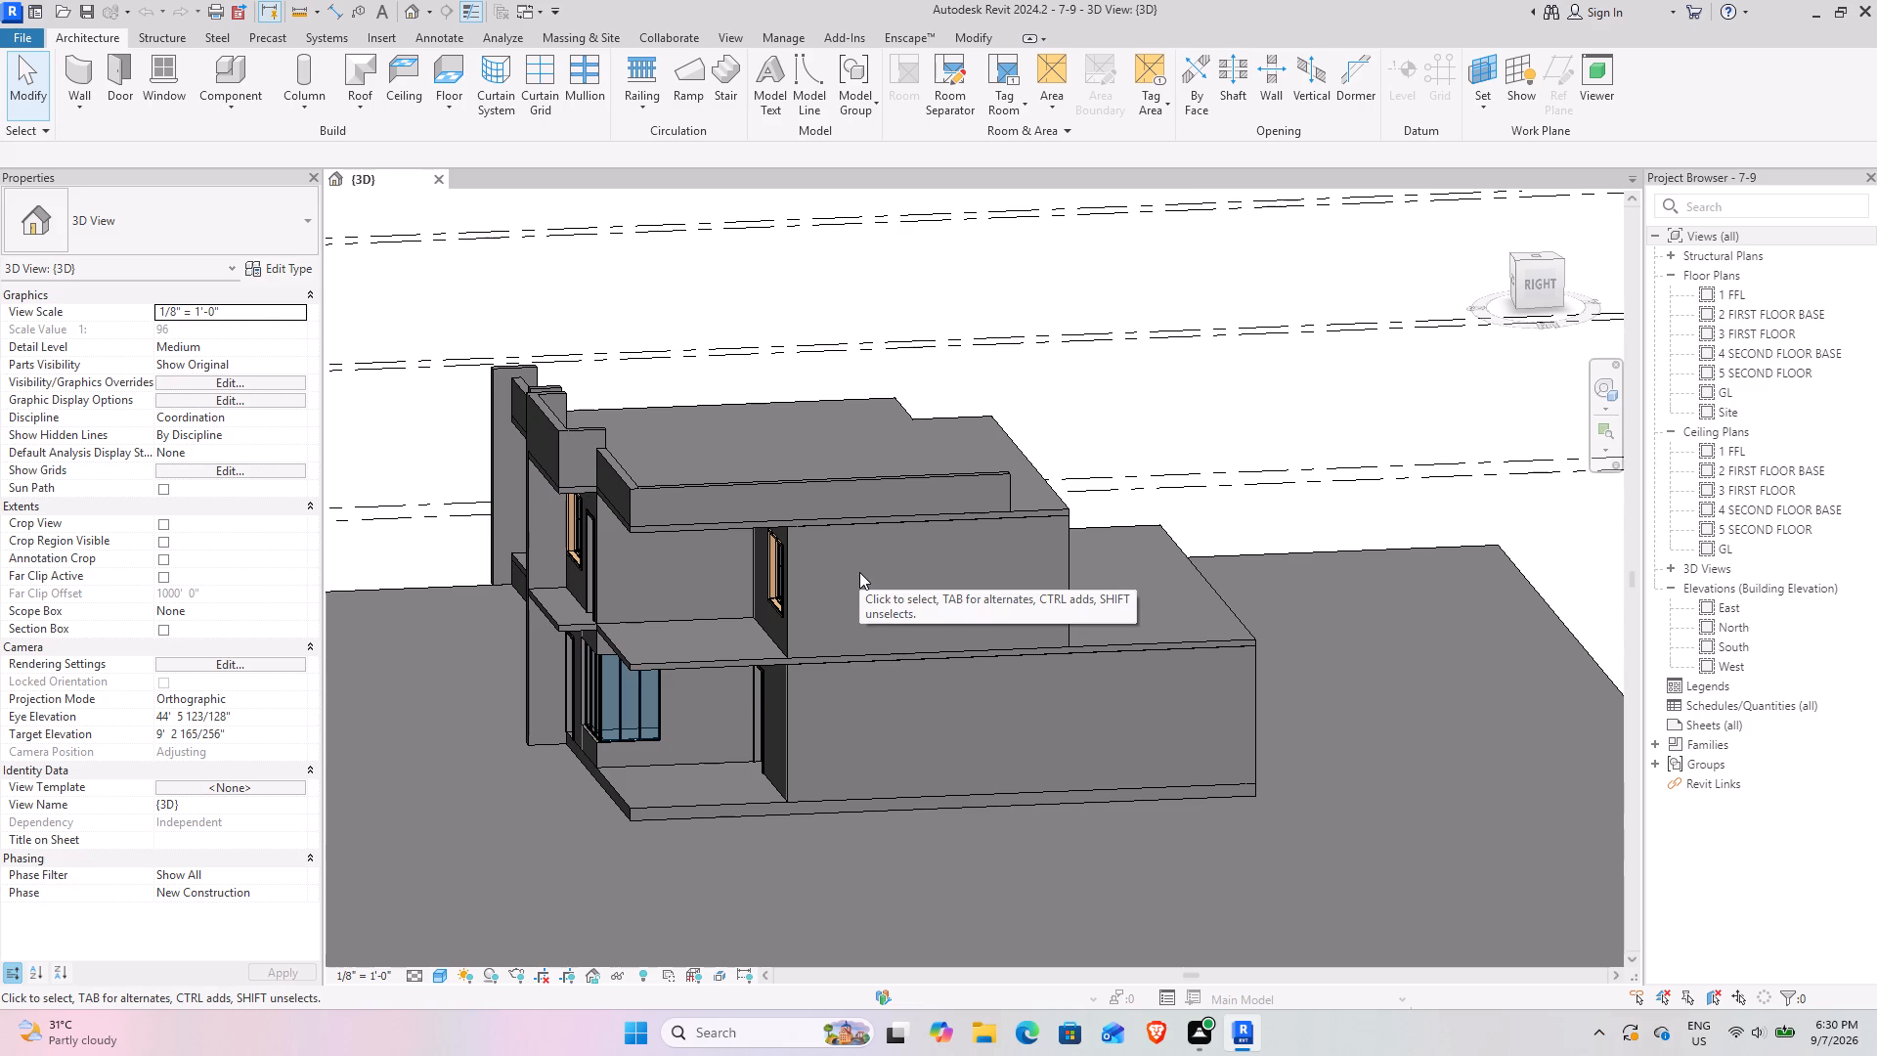
scroll(1078, 543, "down", 5)
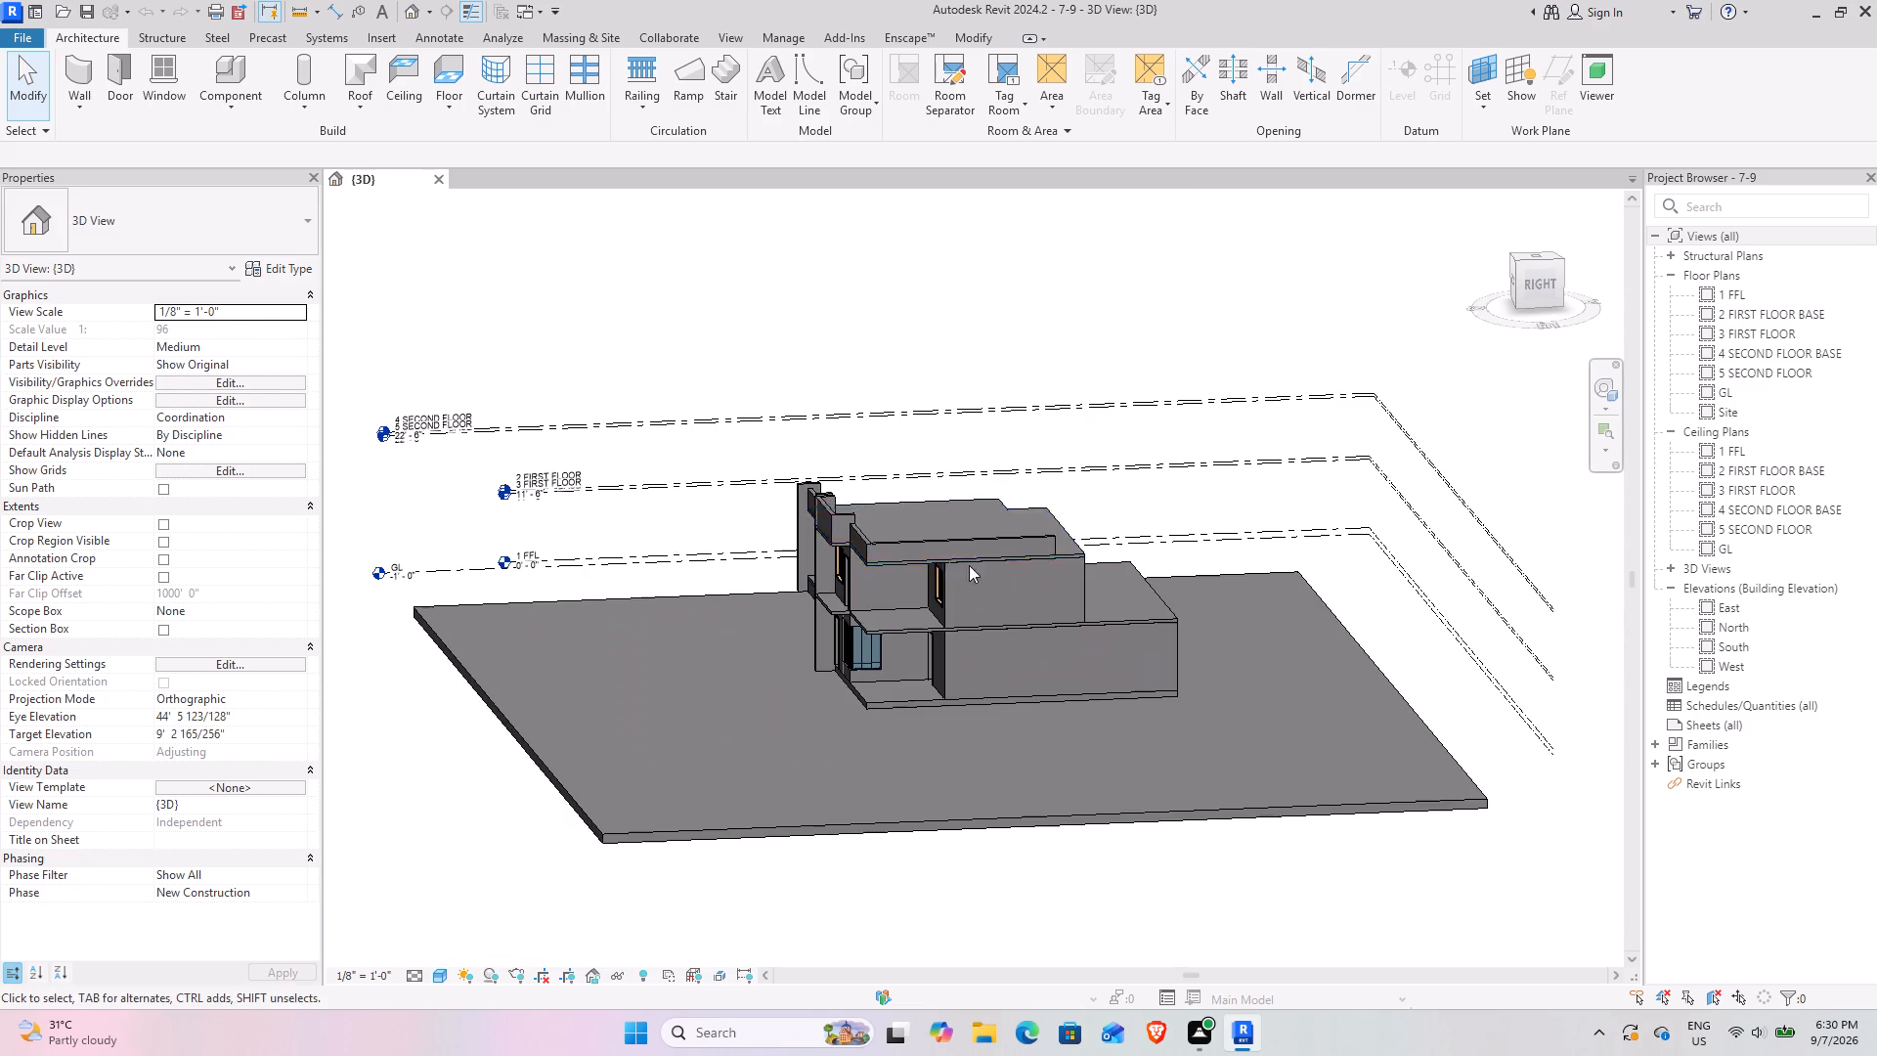
middle_click_drag(936, 558, 844, 520)
scroll(908, 729, "up", 4)
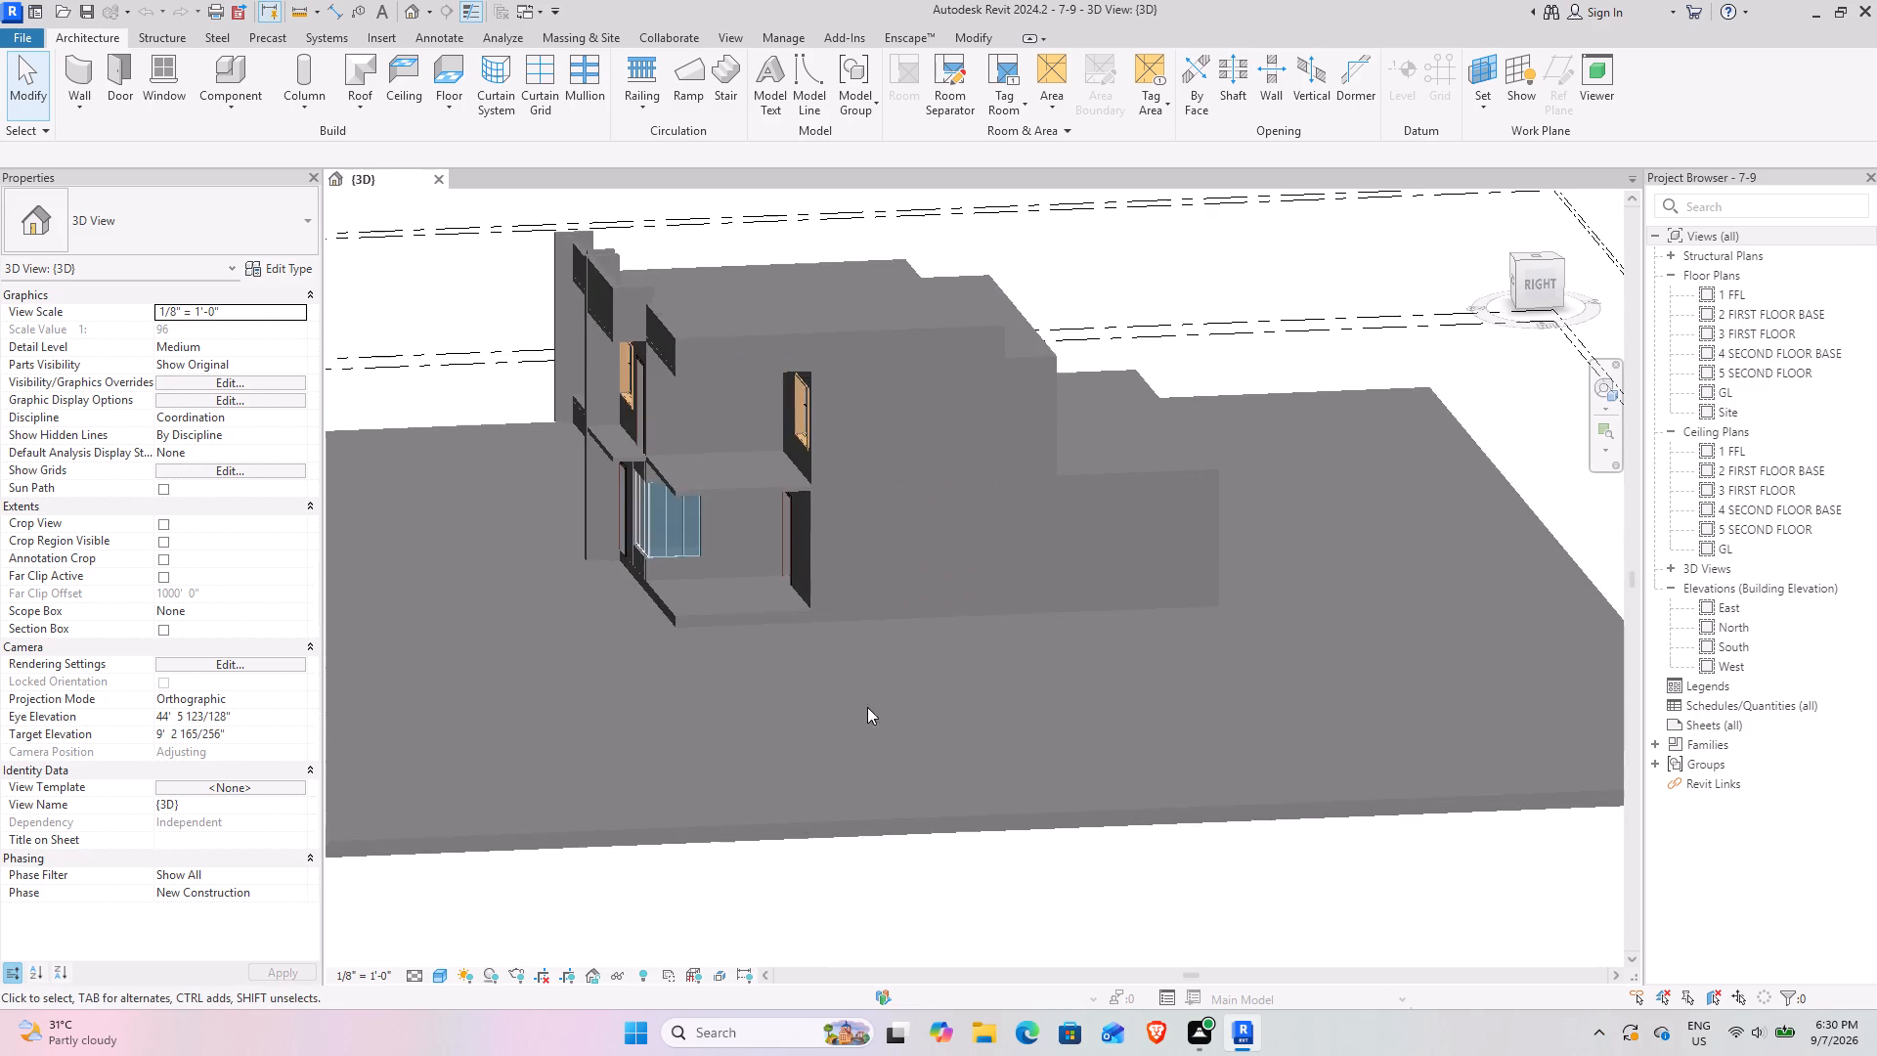
scroll(730, 630, "down", 4)
middle_click_drag(729, 633, 867, 627, "shift")
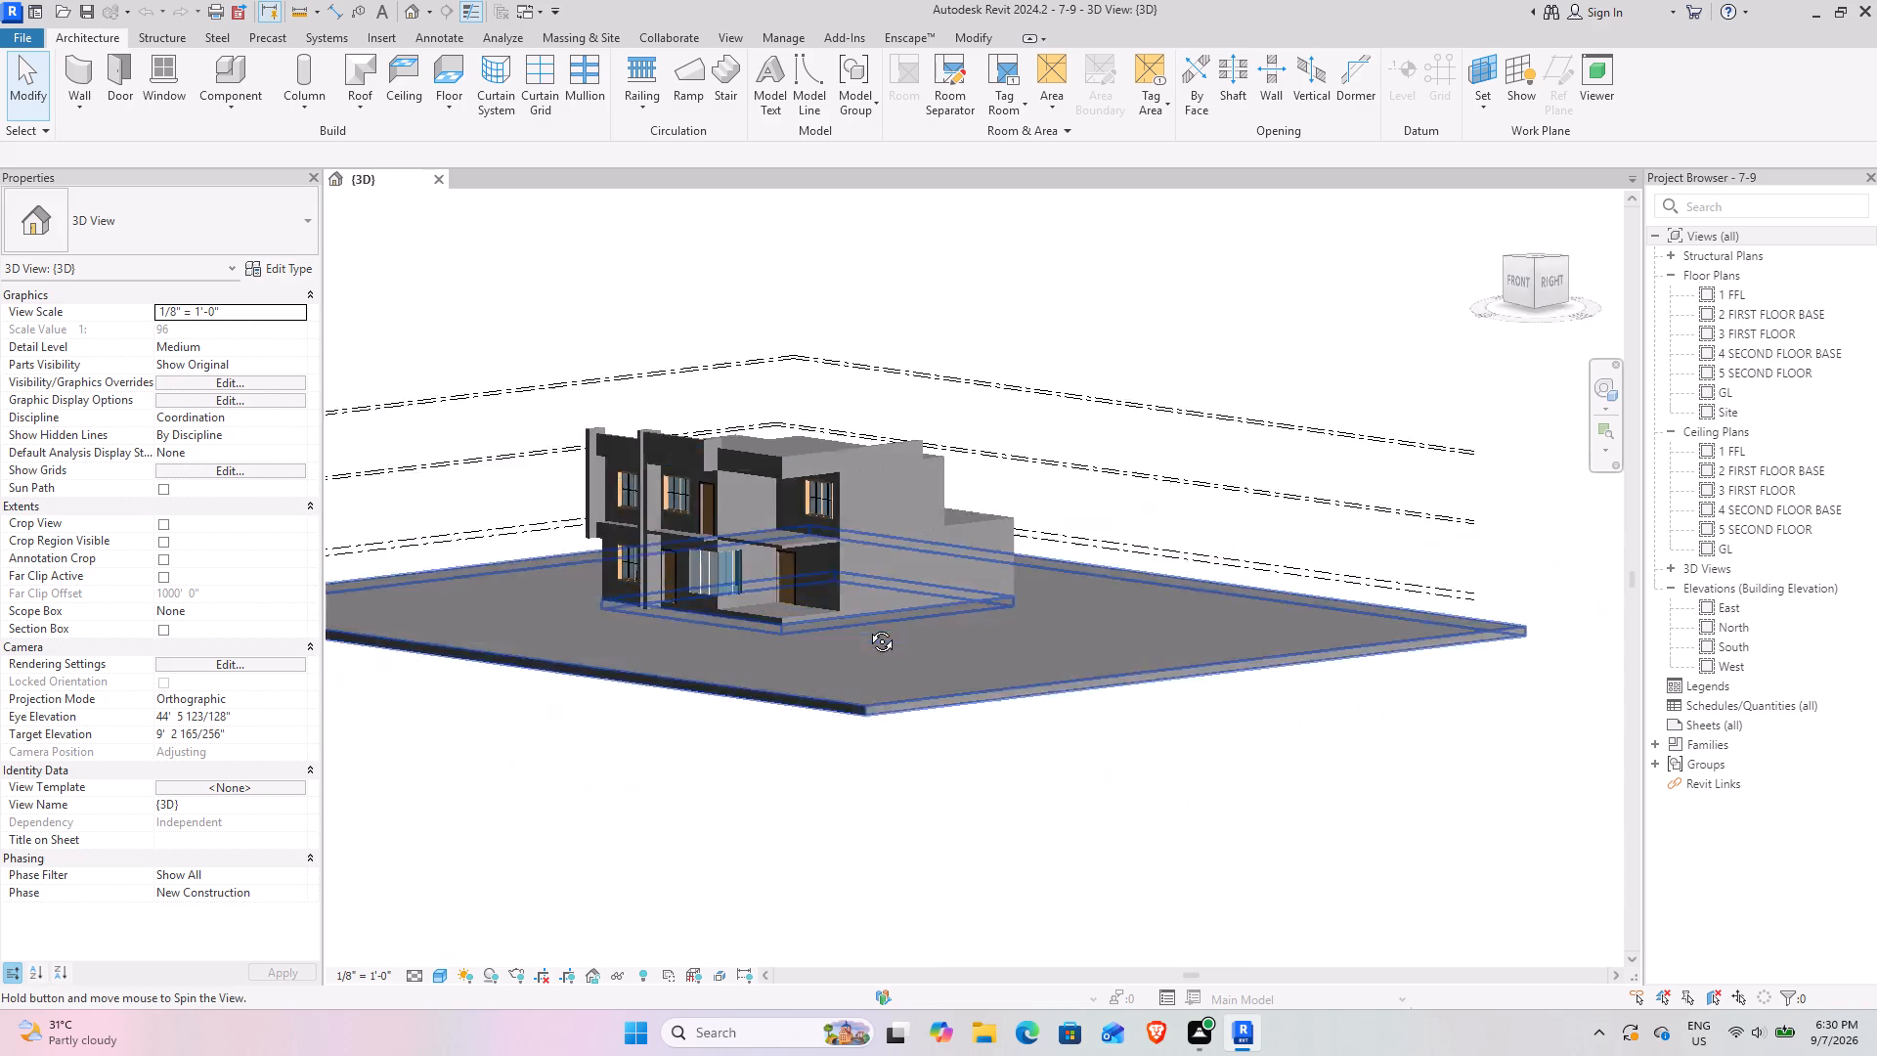
middle_click_drag(867, 627, 874, 614, "shift")
scroll(779, 588, "up", 4)
scroll(762, 668, "up", 1)
middle_click_drag(764, 668, 799, 668, "shift")
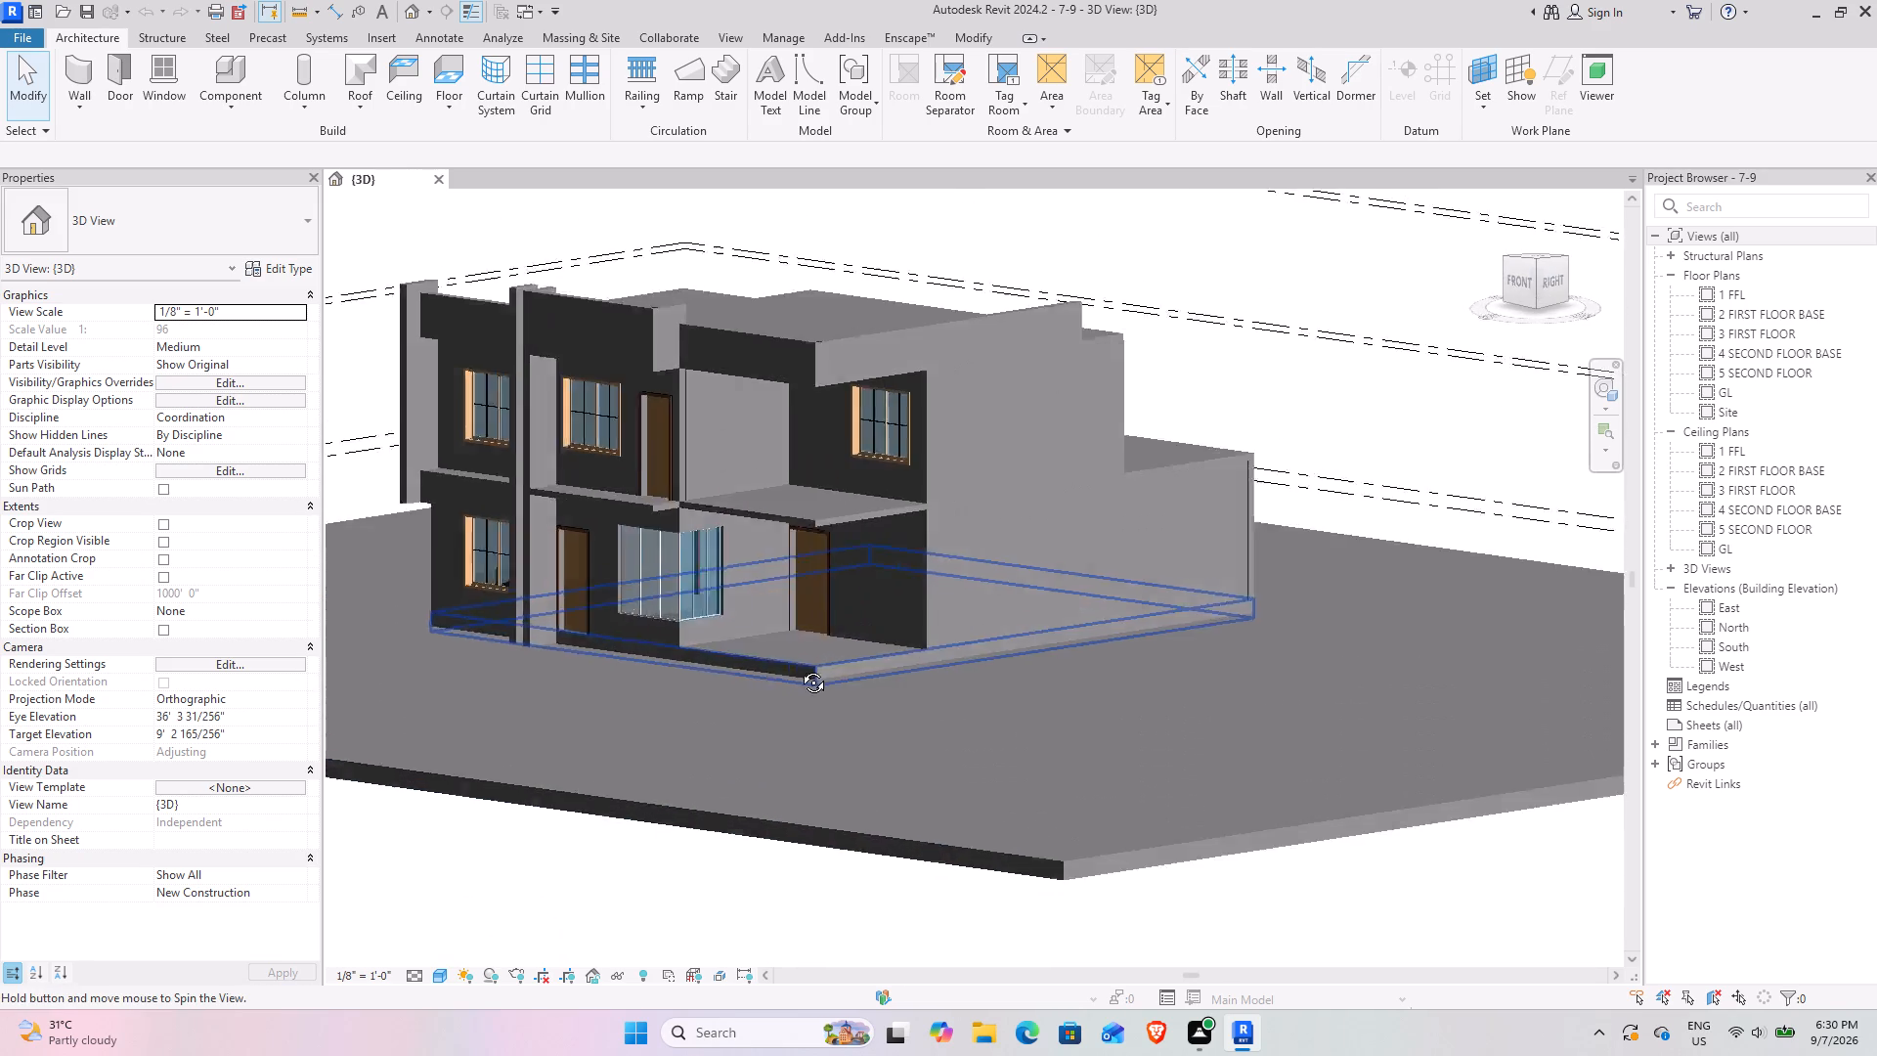
middle_click_drag(799, 668, 1198, 638, "shift")
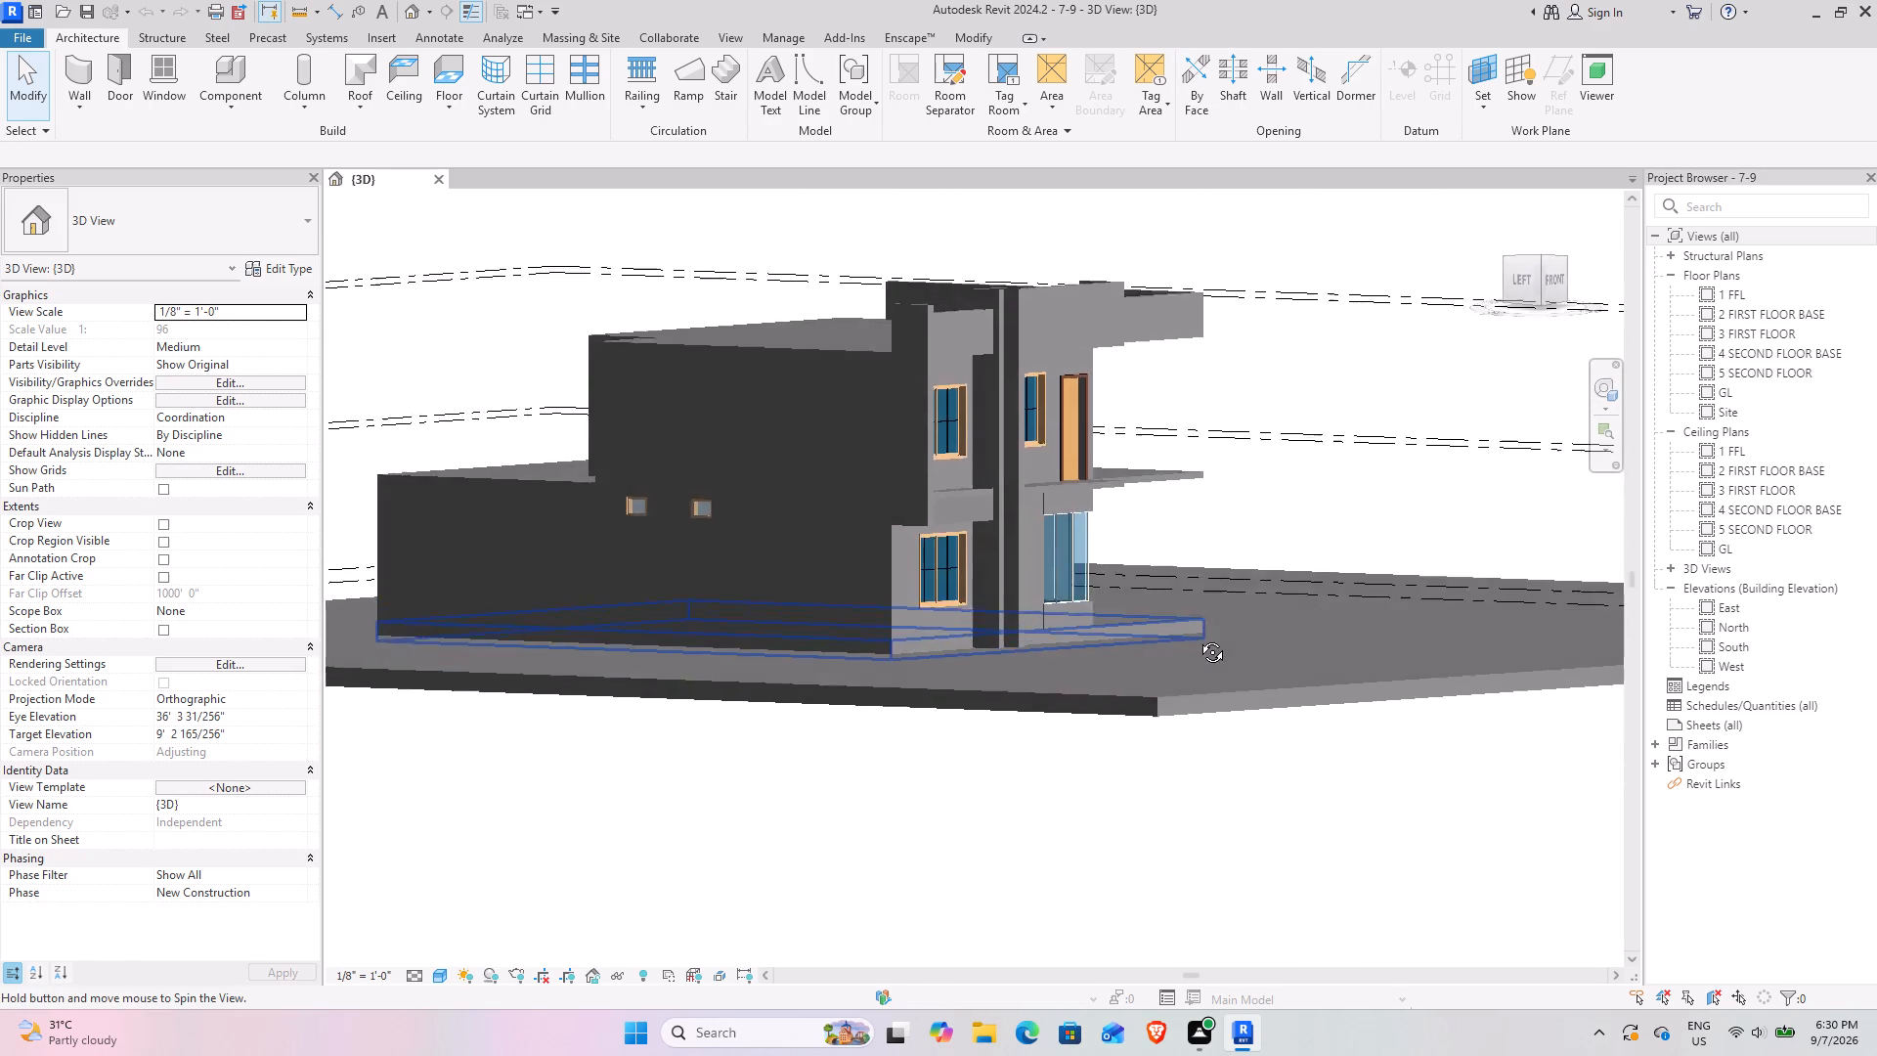
middle_click_drag(1198, 638, 649, 636, "shift")
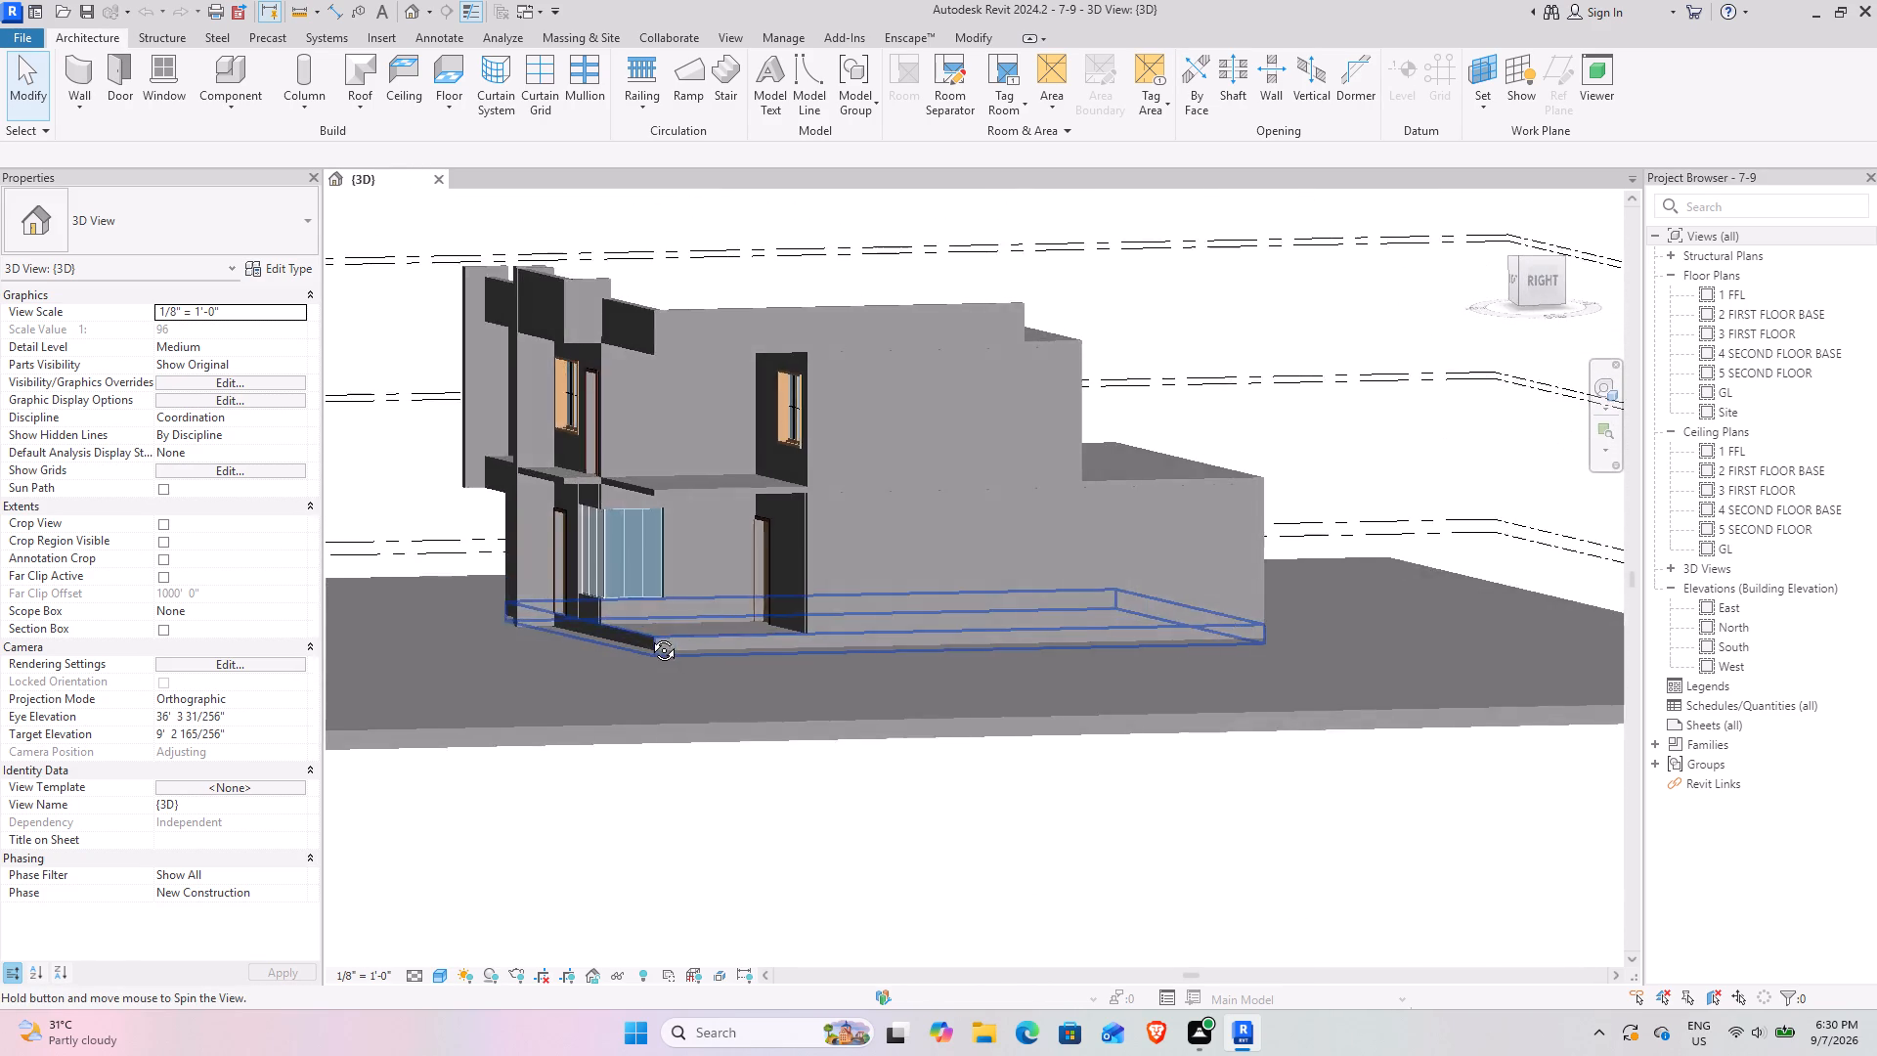
middle_click_drag(649, 636, 515, 775, "shift")
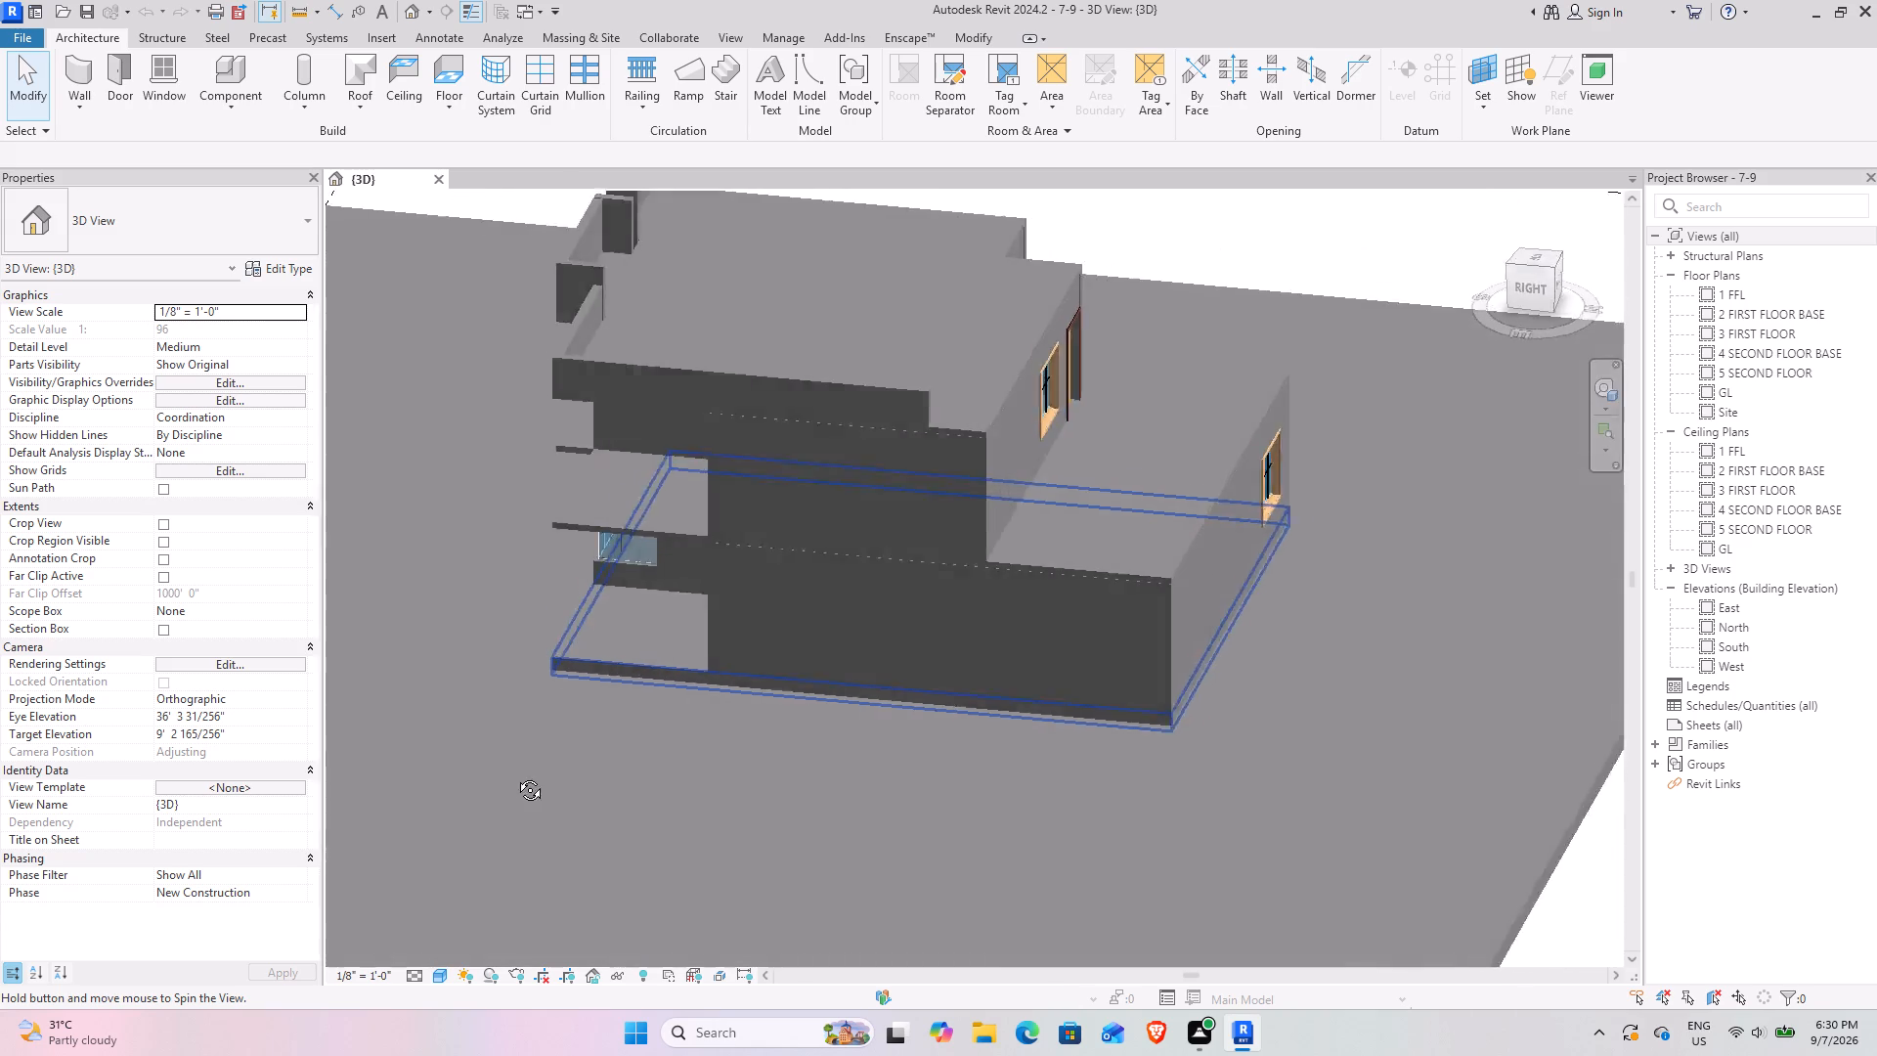
middle_click_drag(515, 775, 199, 606, "shift")
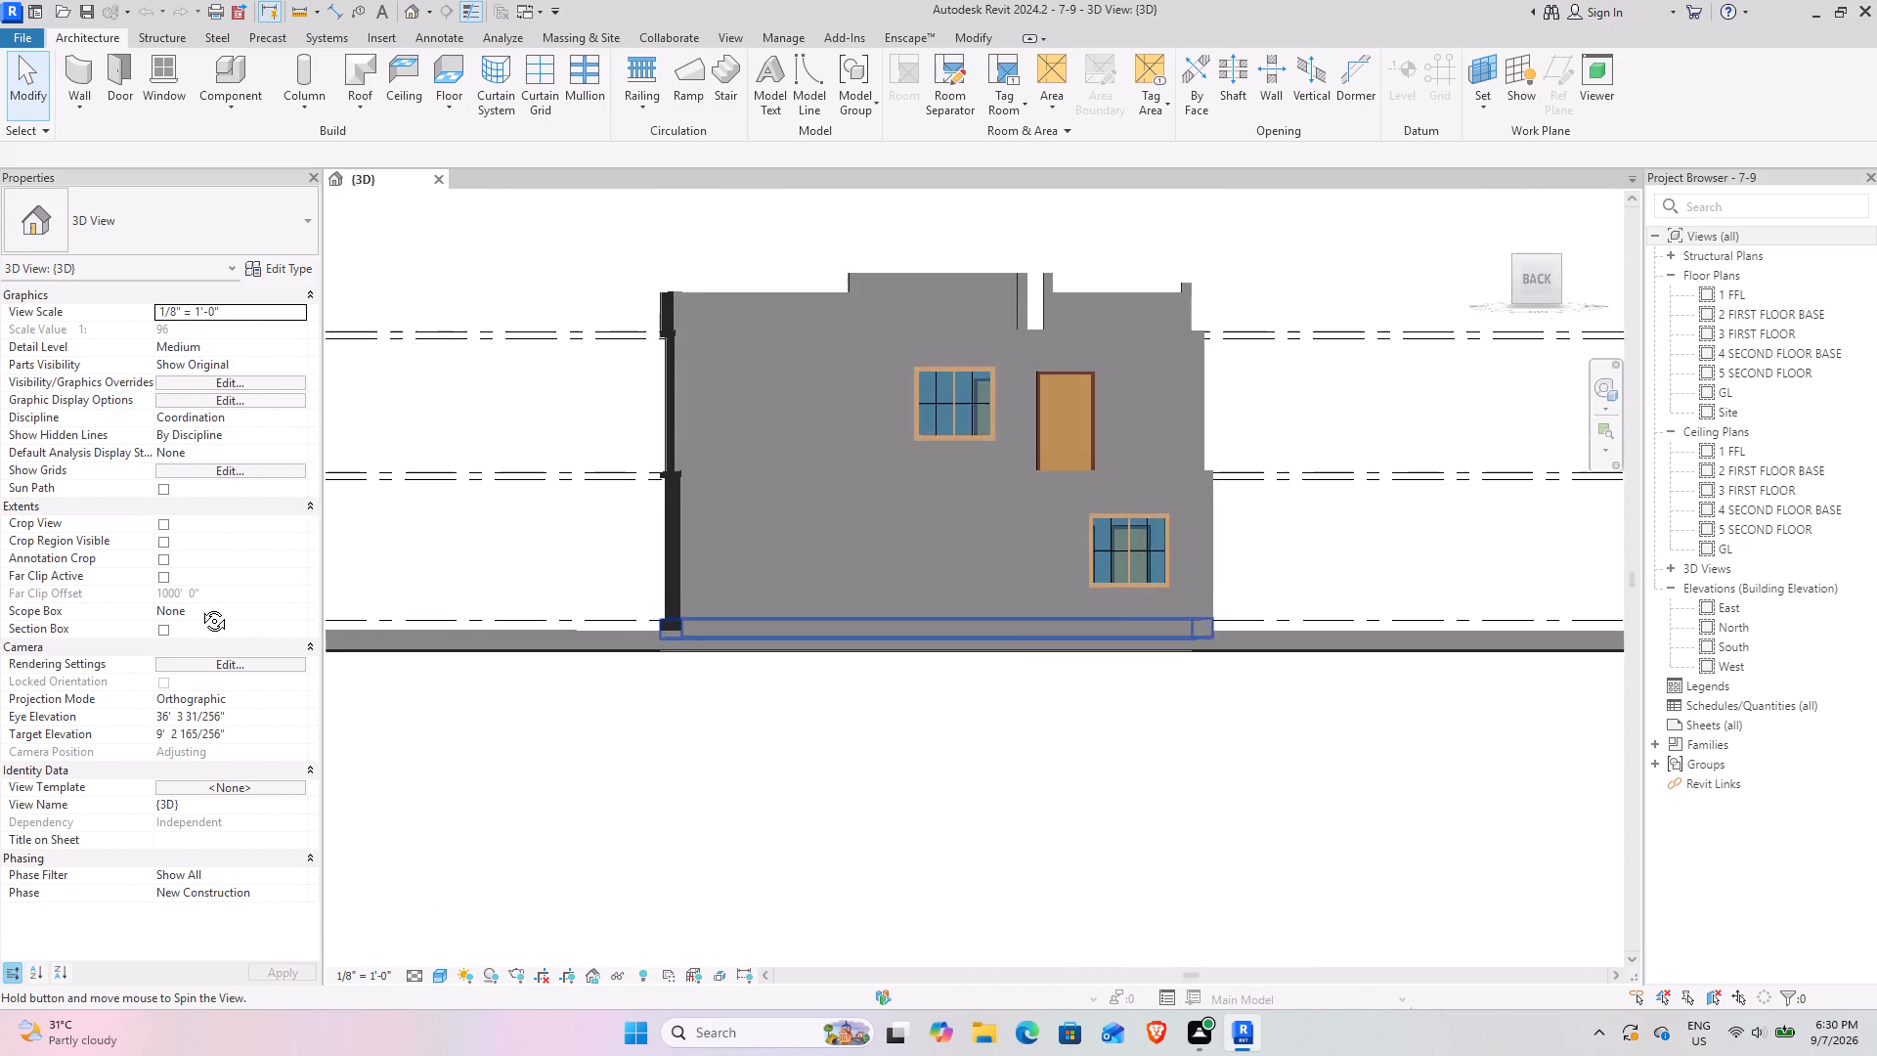
middle_click_drag(199, 606, 985, 592, "shift")
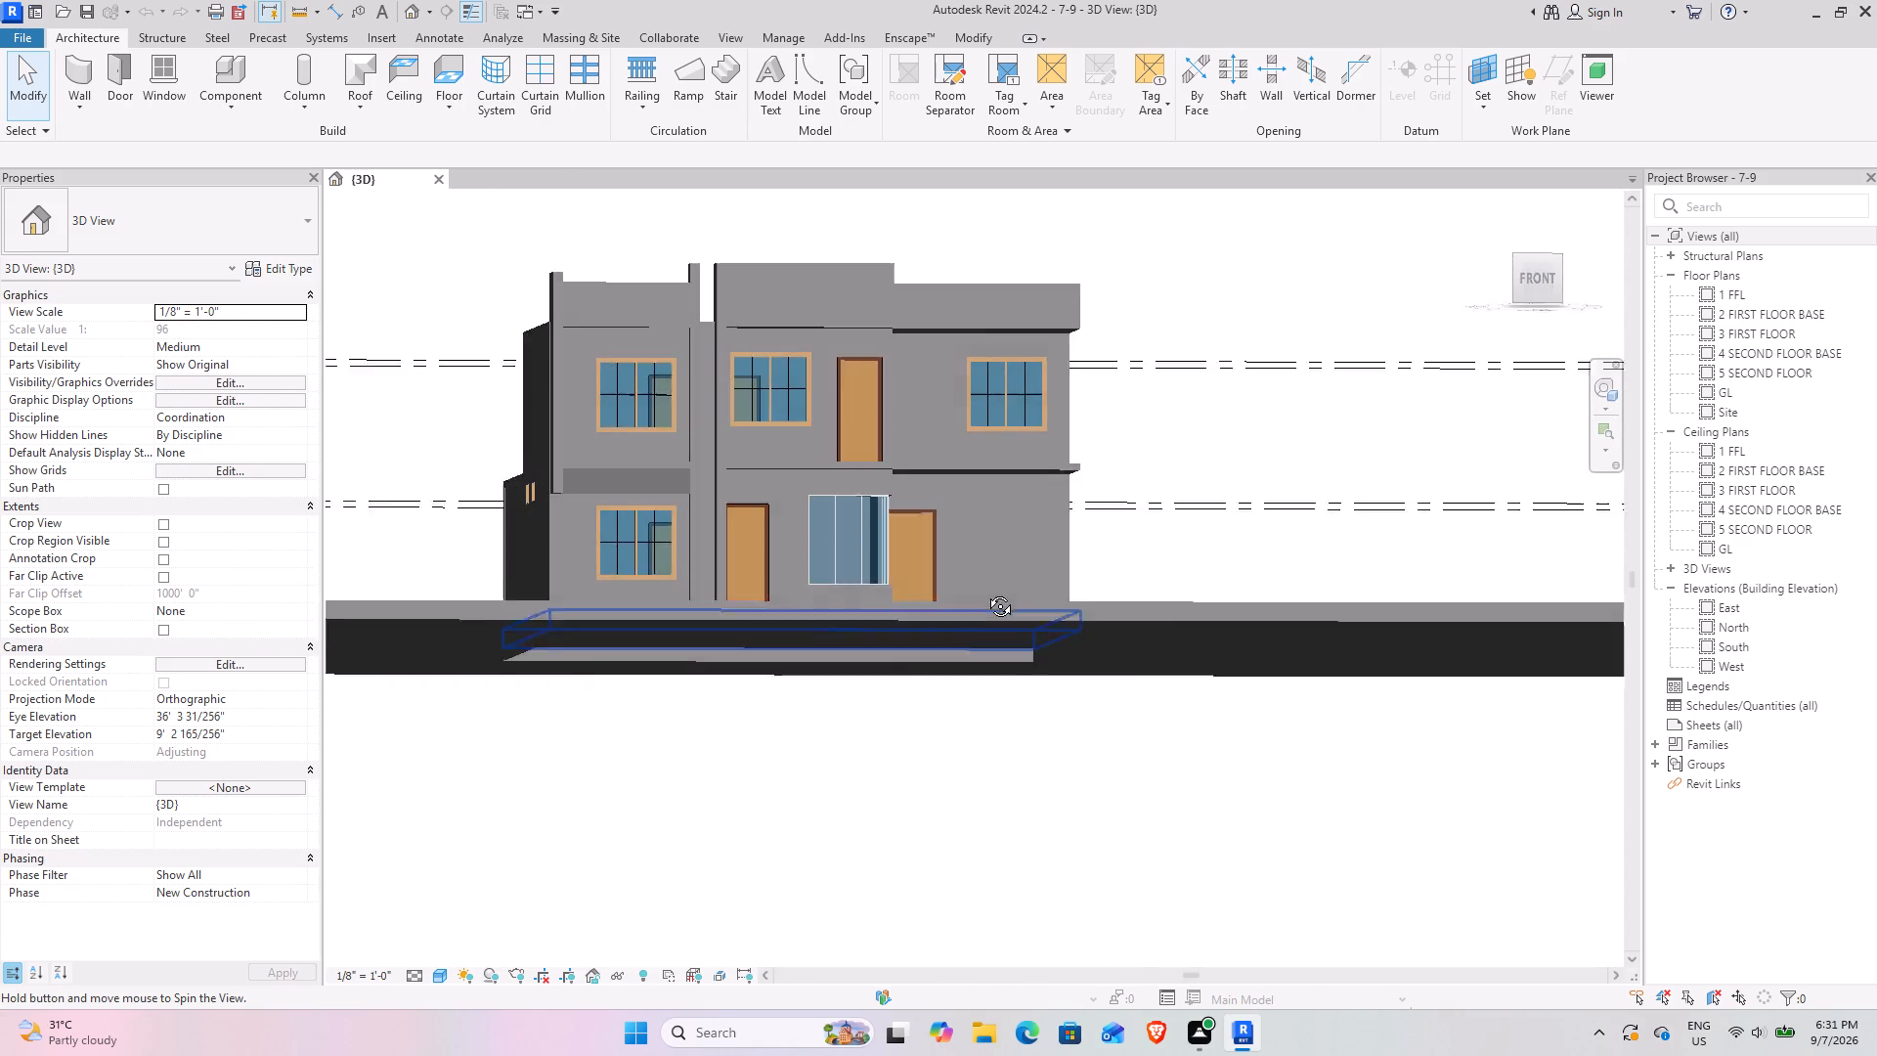
middle_click_drag(985, 592, 850, 722, "shift")
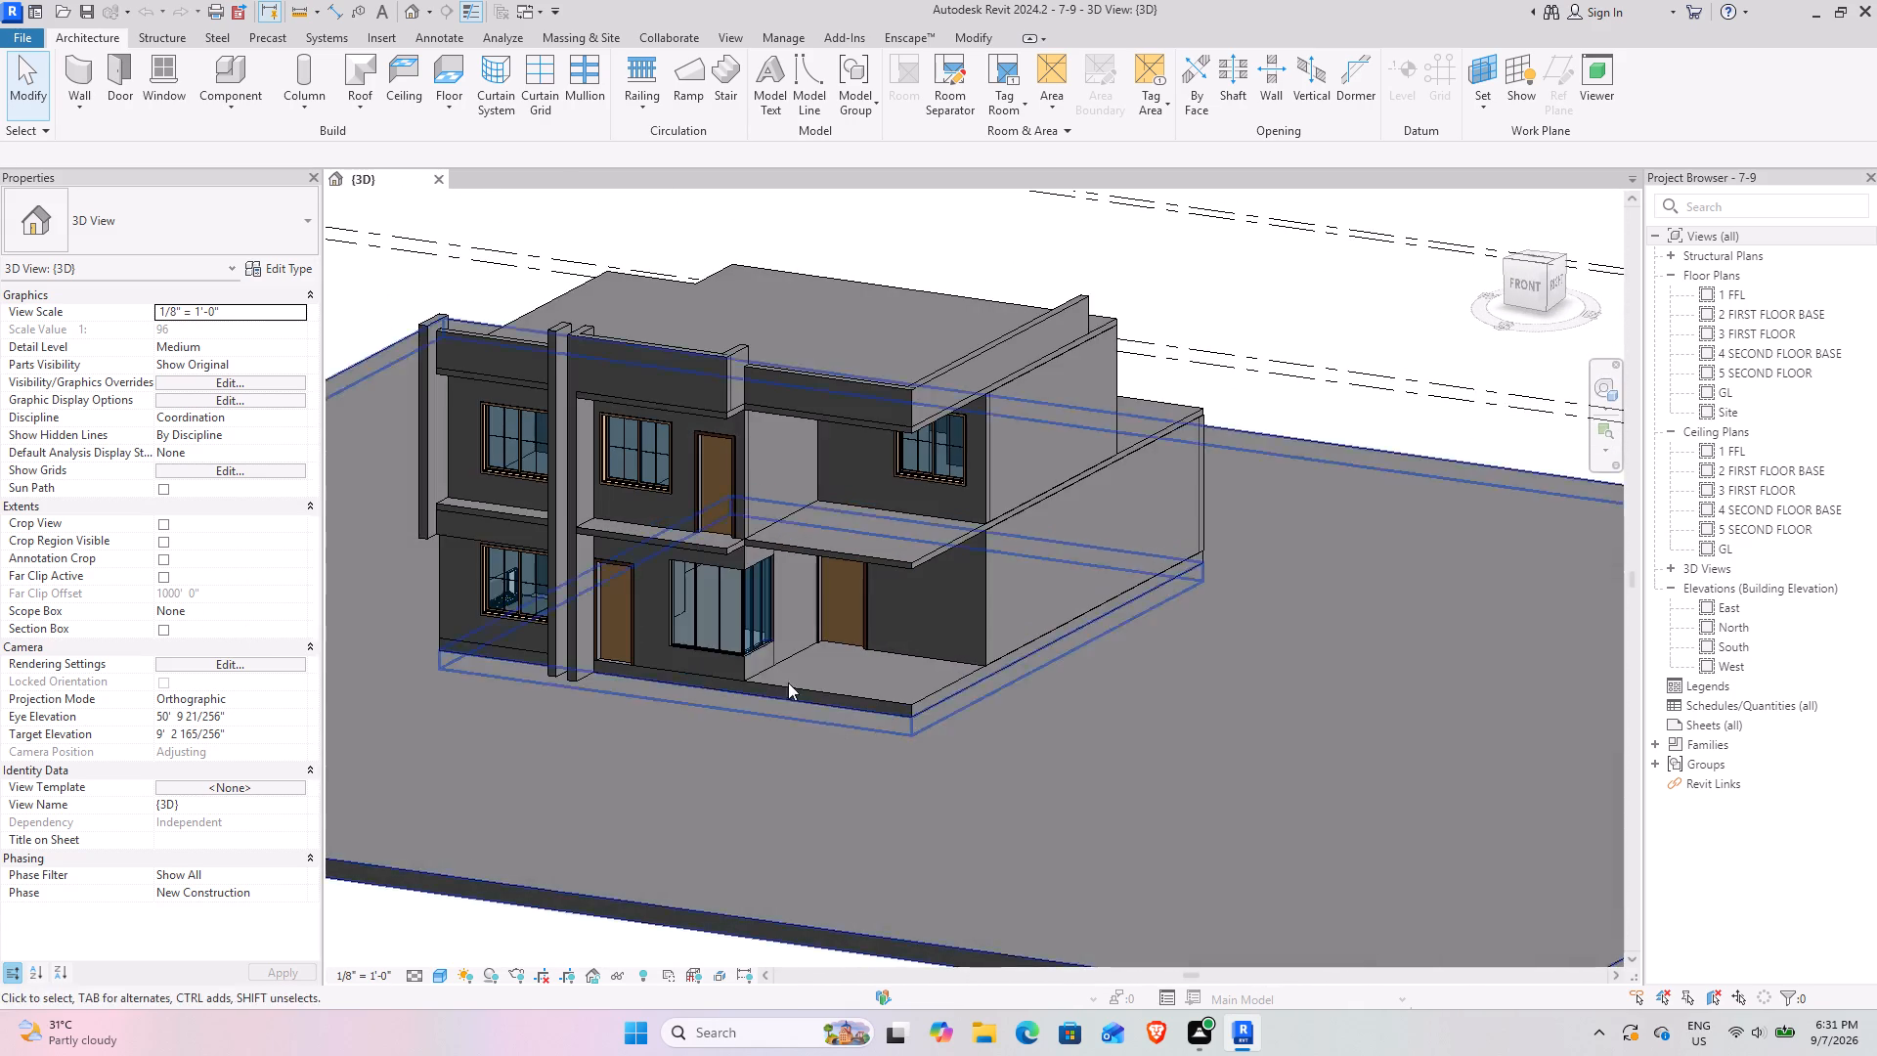
Examine the ground-floor corner curtain wall window and its surroundings up close, and compare it with the whole front facade.
scroll(672, 603, "up", 4)
scroll(838, 740, "up", 10)
middle_click_drag(699, 646, 801, 614, "shift")
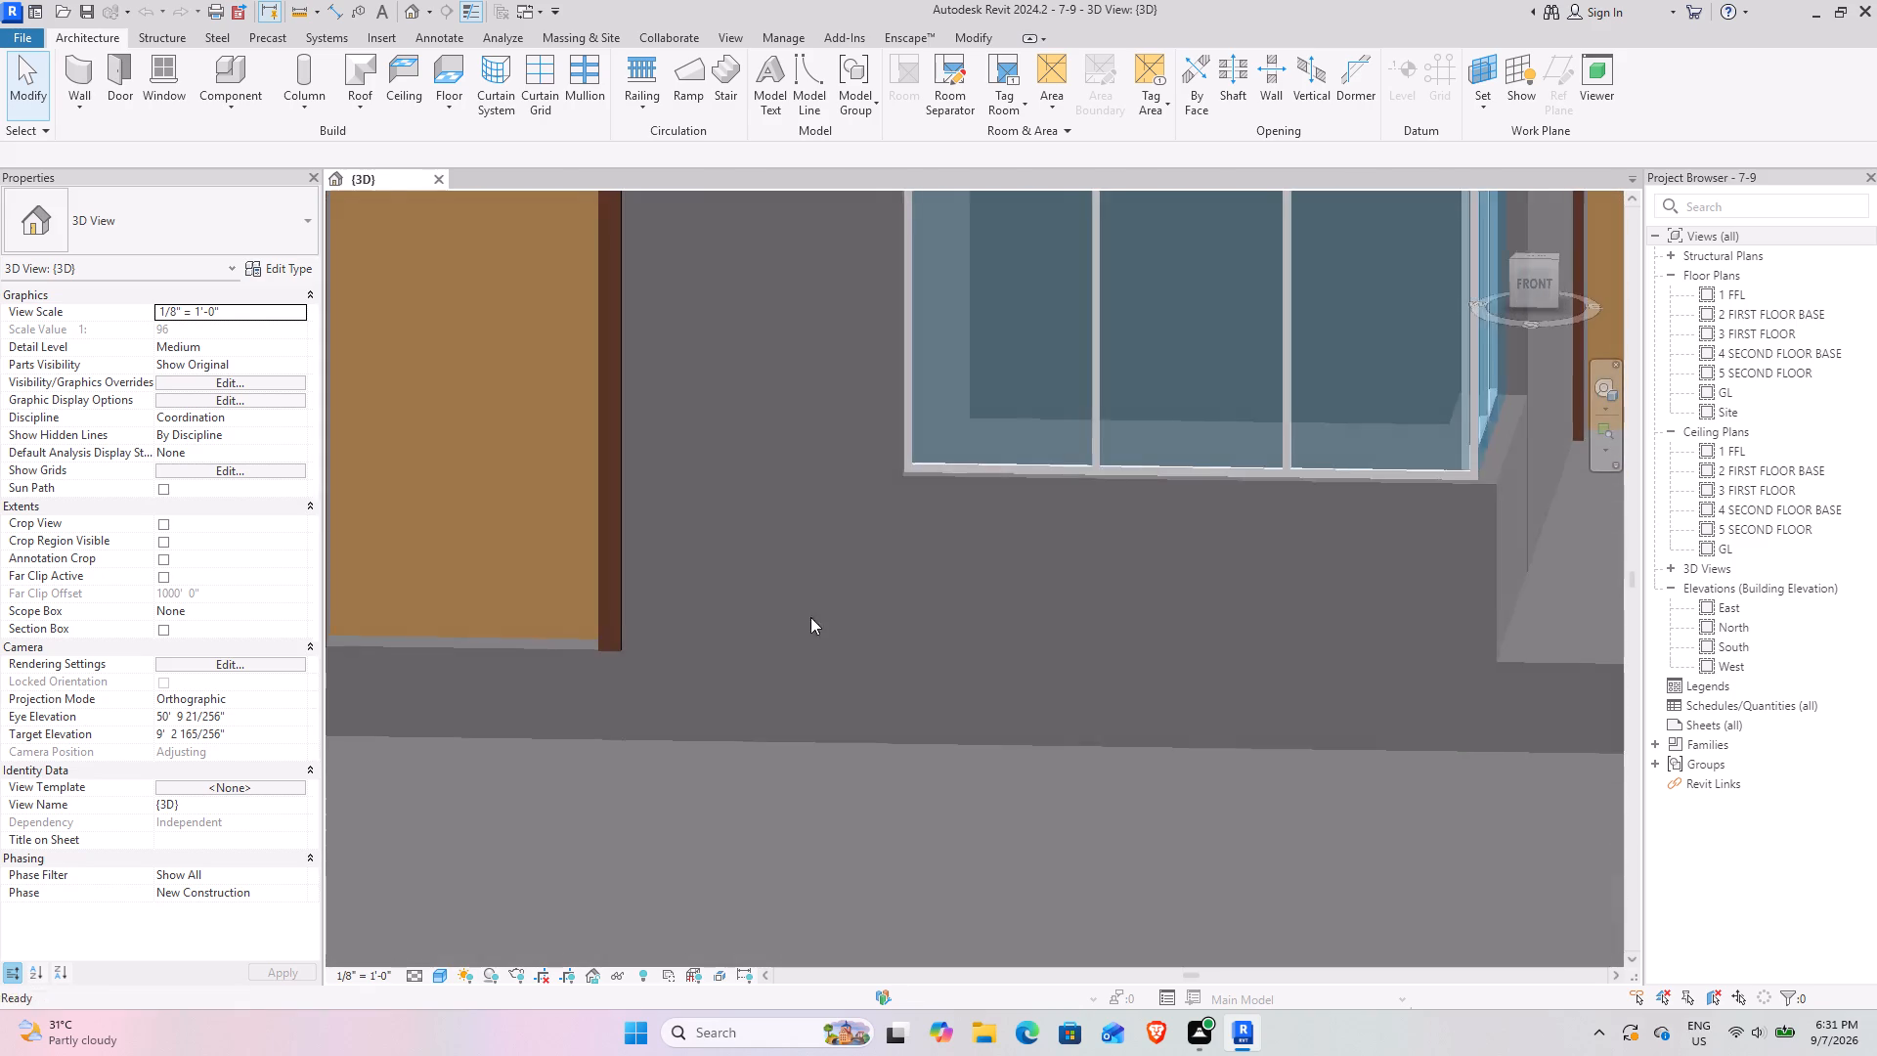
middle_click_drag(1123, 622, 1076, 734)
scroll(1092, 713, "down", 6)
middle_click_drag(1253, 682, 1136, 682, "shift")
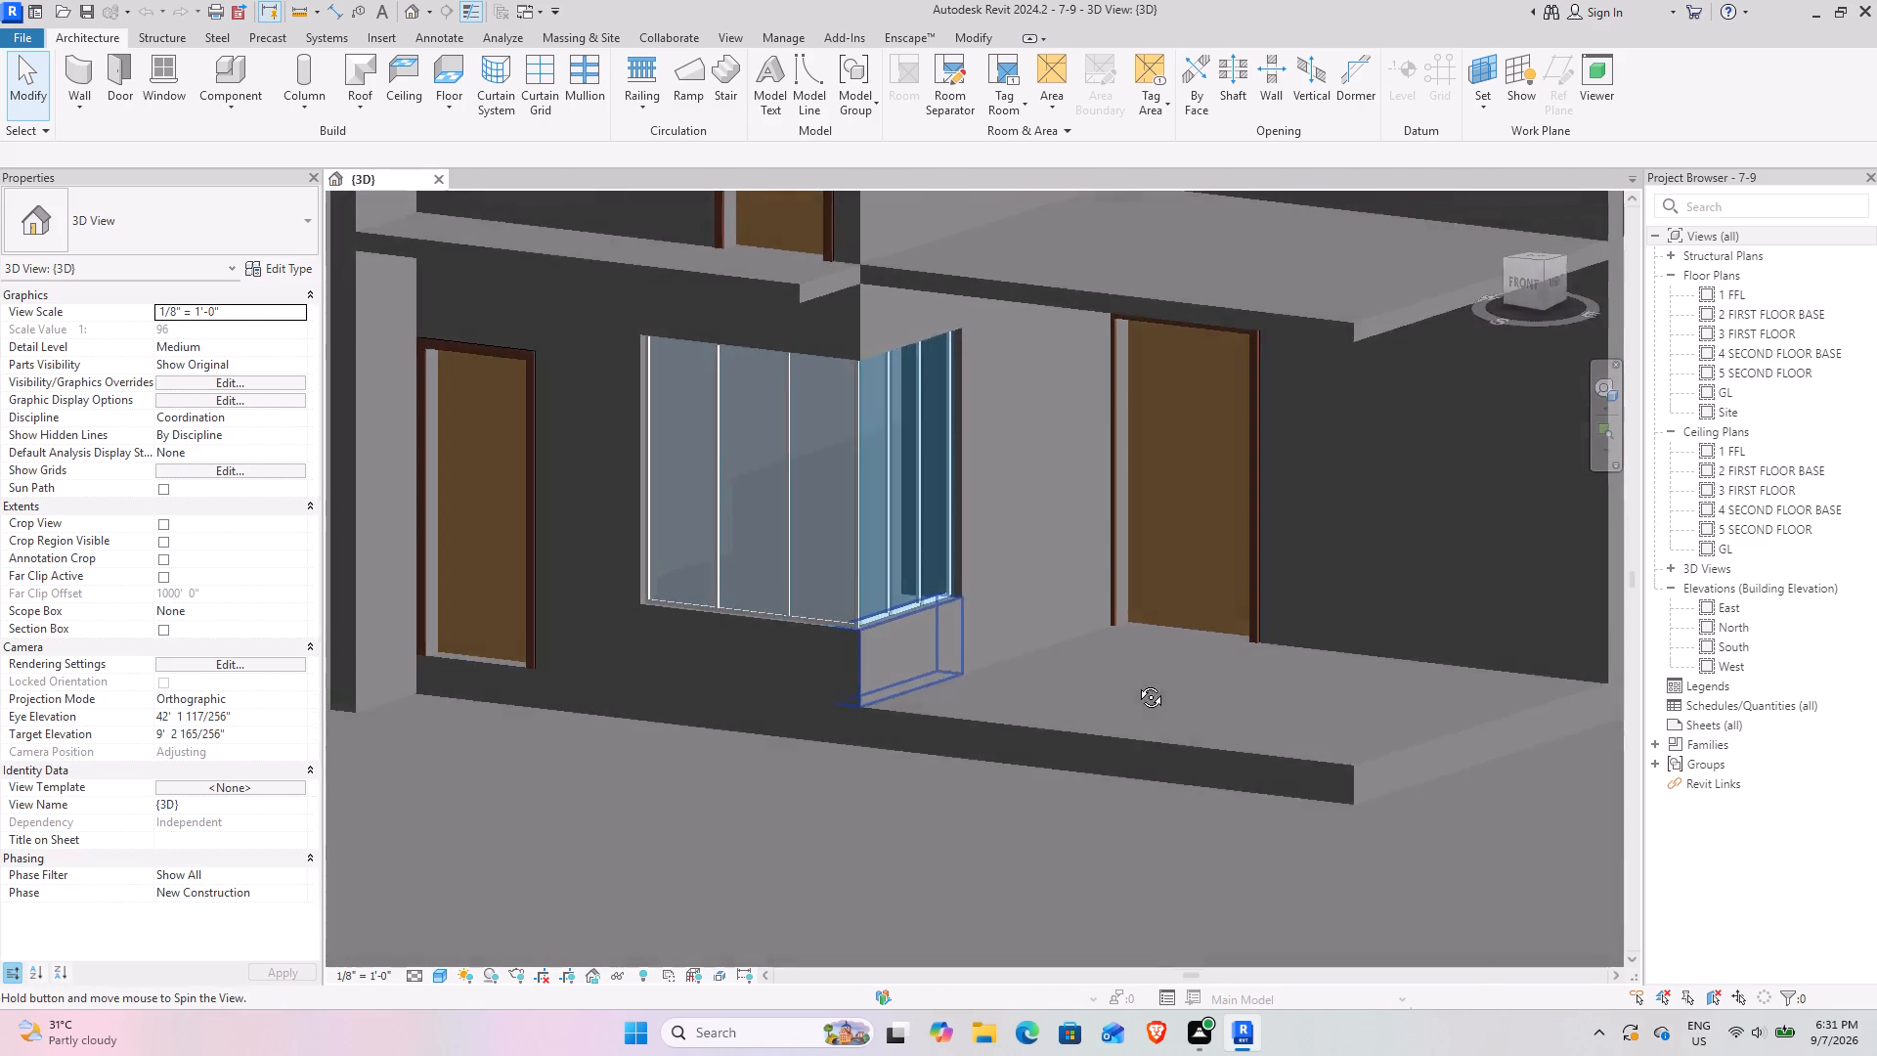
middle_click_drag(1136, 682, 1134, 730, "shift")
scroll(833, 489, "up", 4)
scroll(935, 529, "up", 5)
middle_click_drag(878, 664, 866, 611)
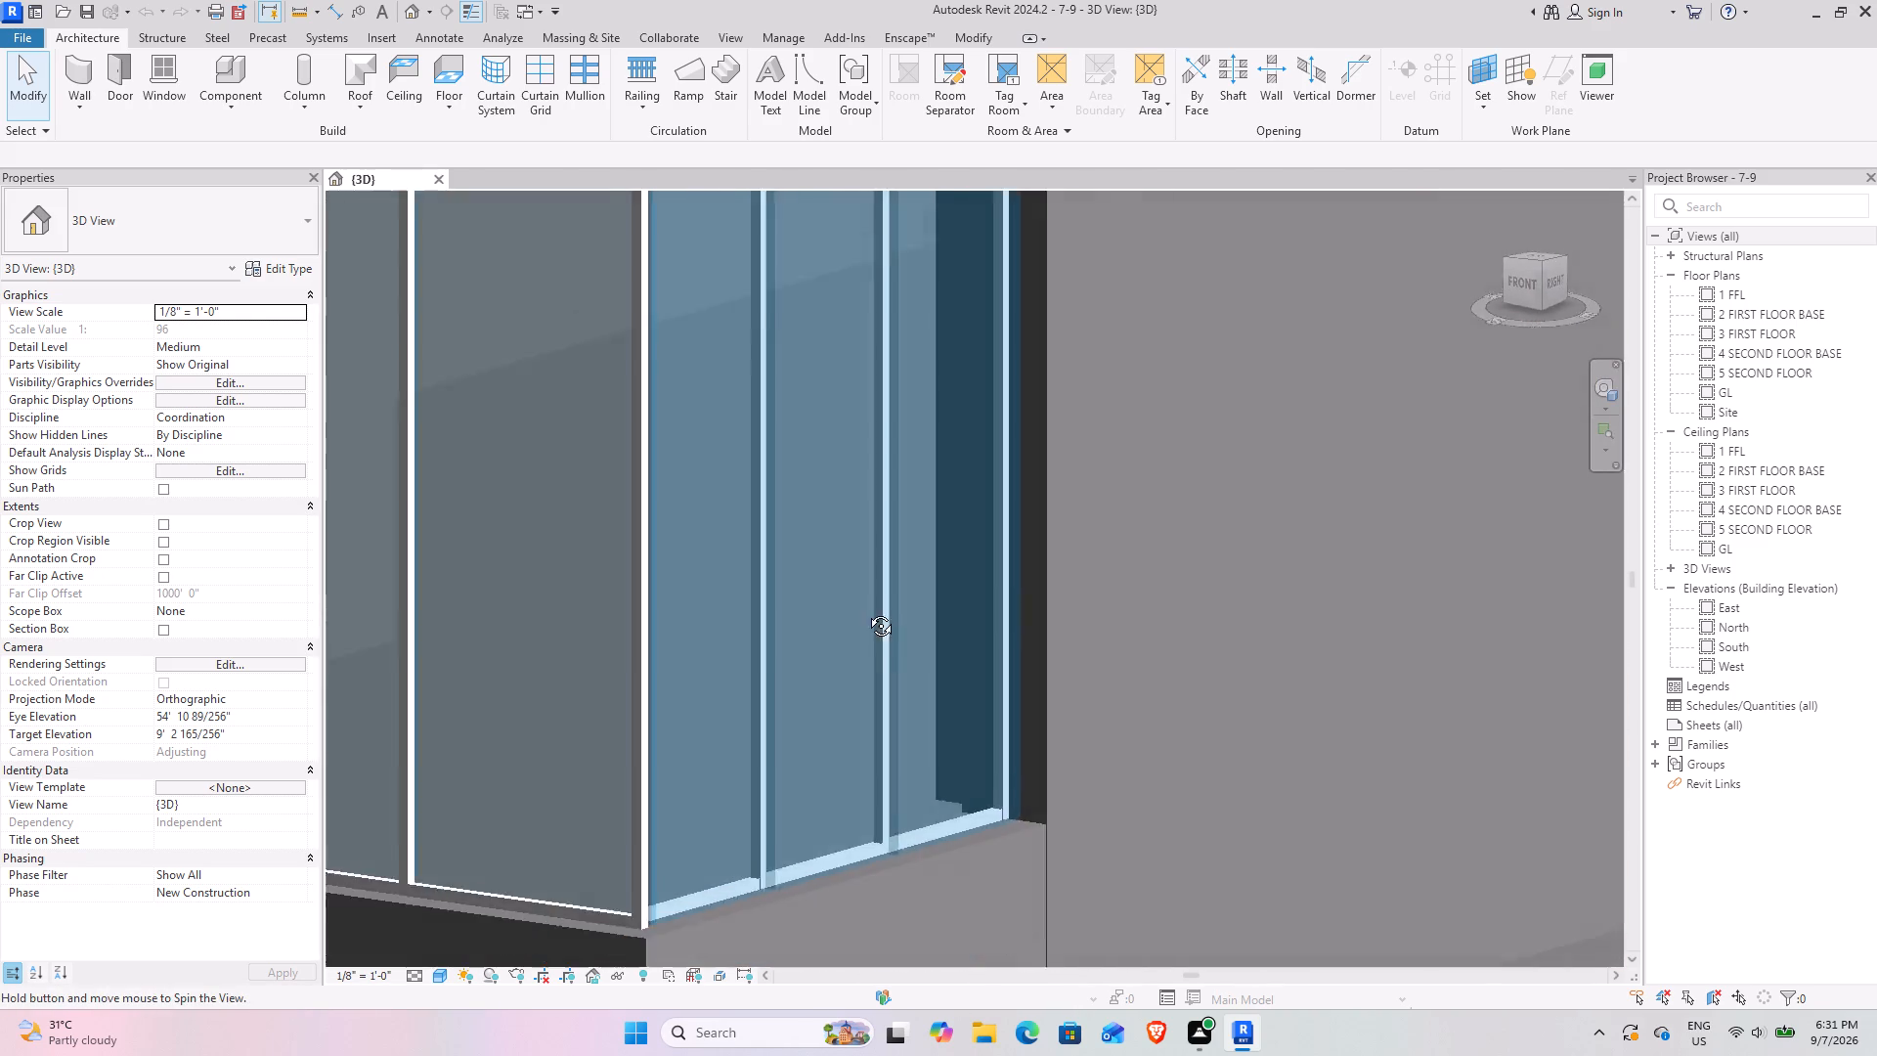
middle_click_drag(866, 611, 873, 597)
scroll(867, 589, "down", 9)
middle_click_drag(785, 635, 895, 738, "shift")
scroll(1110, 853, "down", 5)
middle_click_drag(1210, 876, 1244, 802)
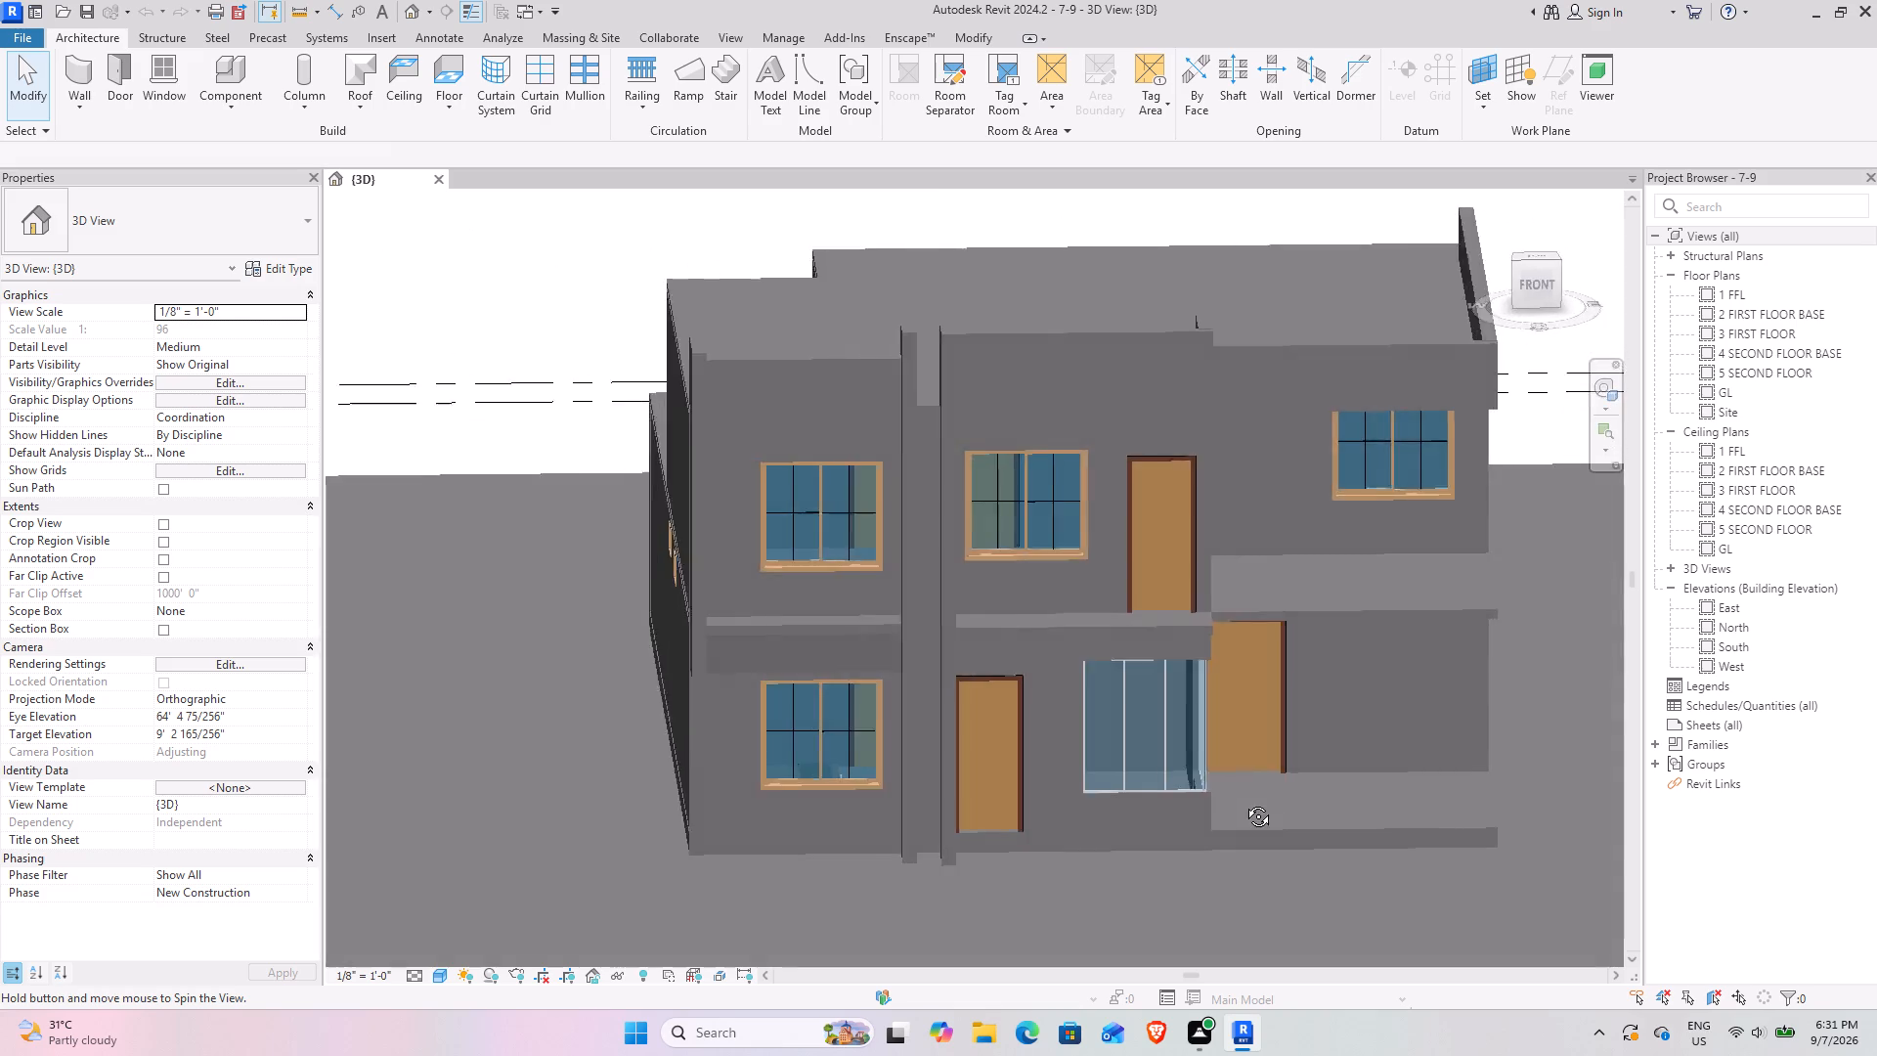
middle_click_drag(1244, 802, 1085, 818)
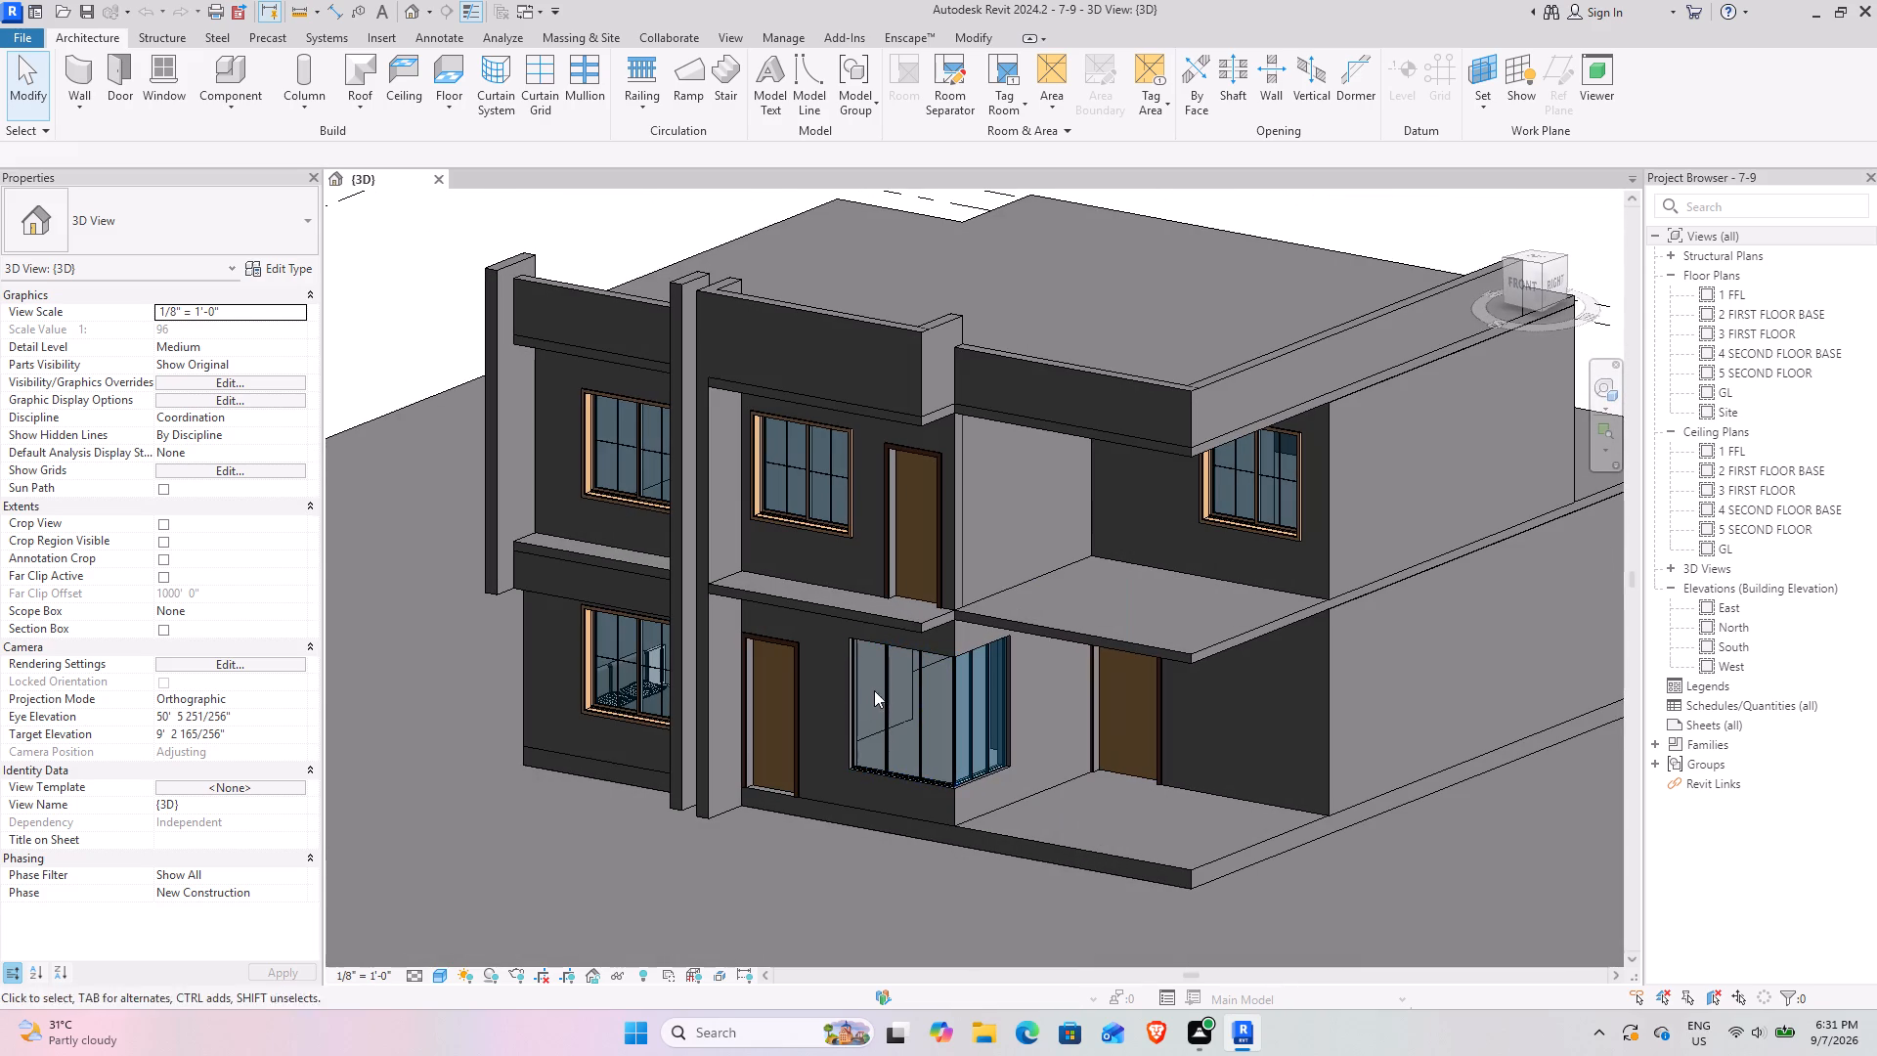
left_click(874, 712)
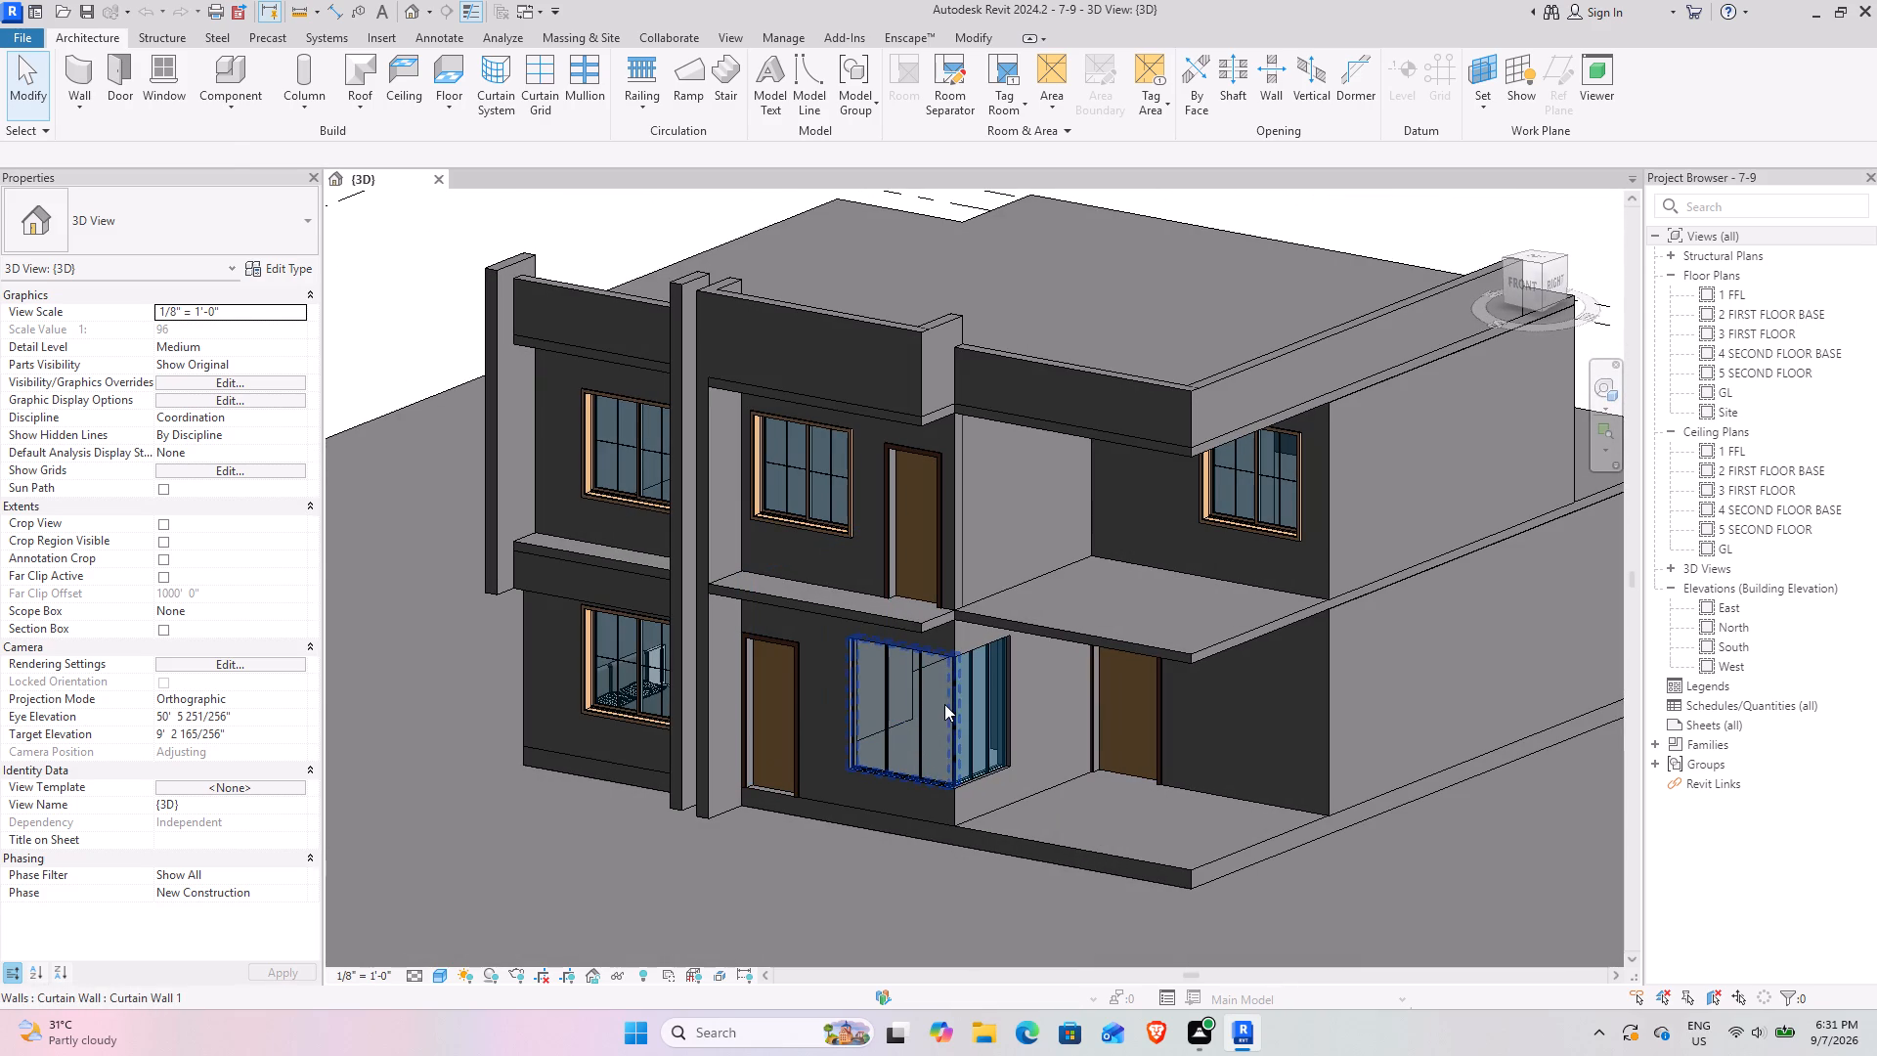
left_click(944, 704)
left_click(776, 869)
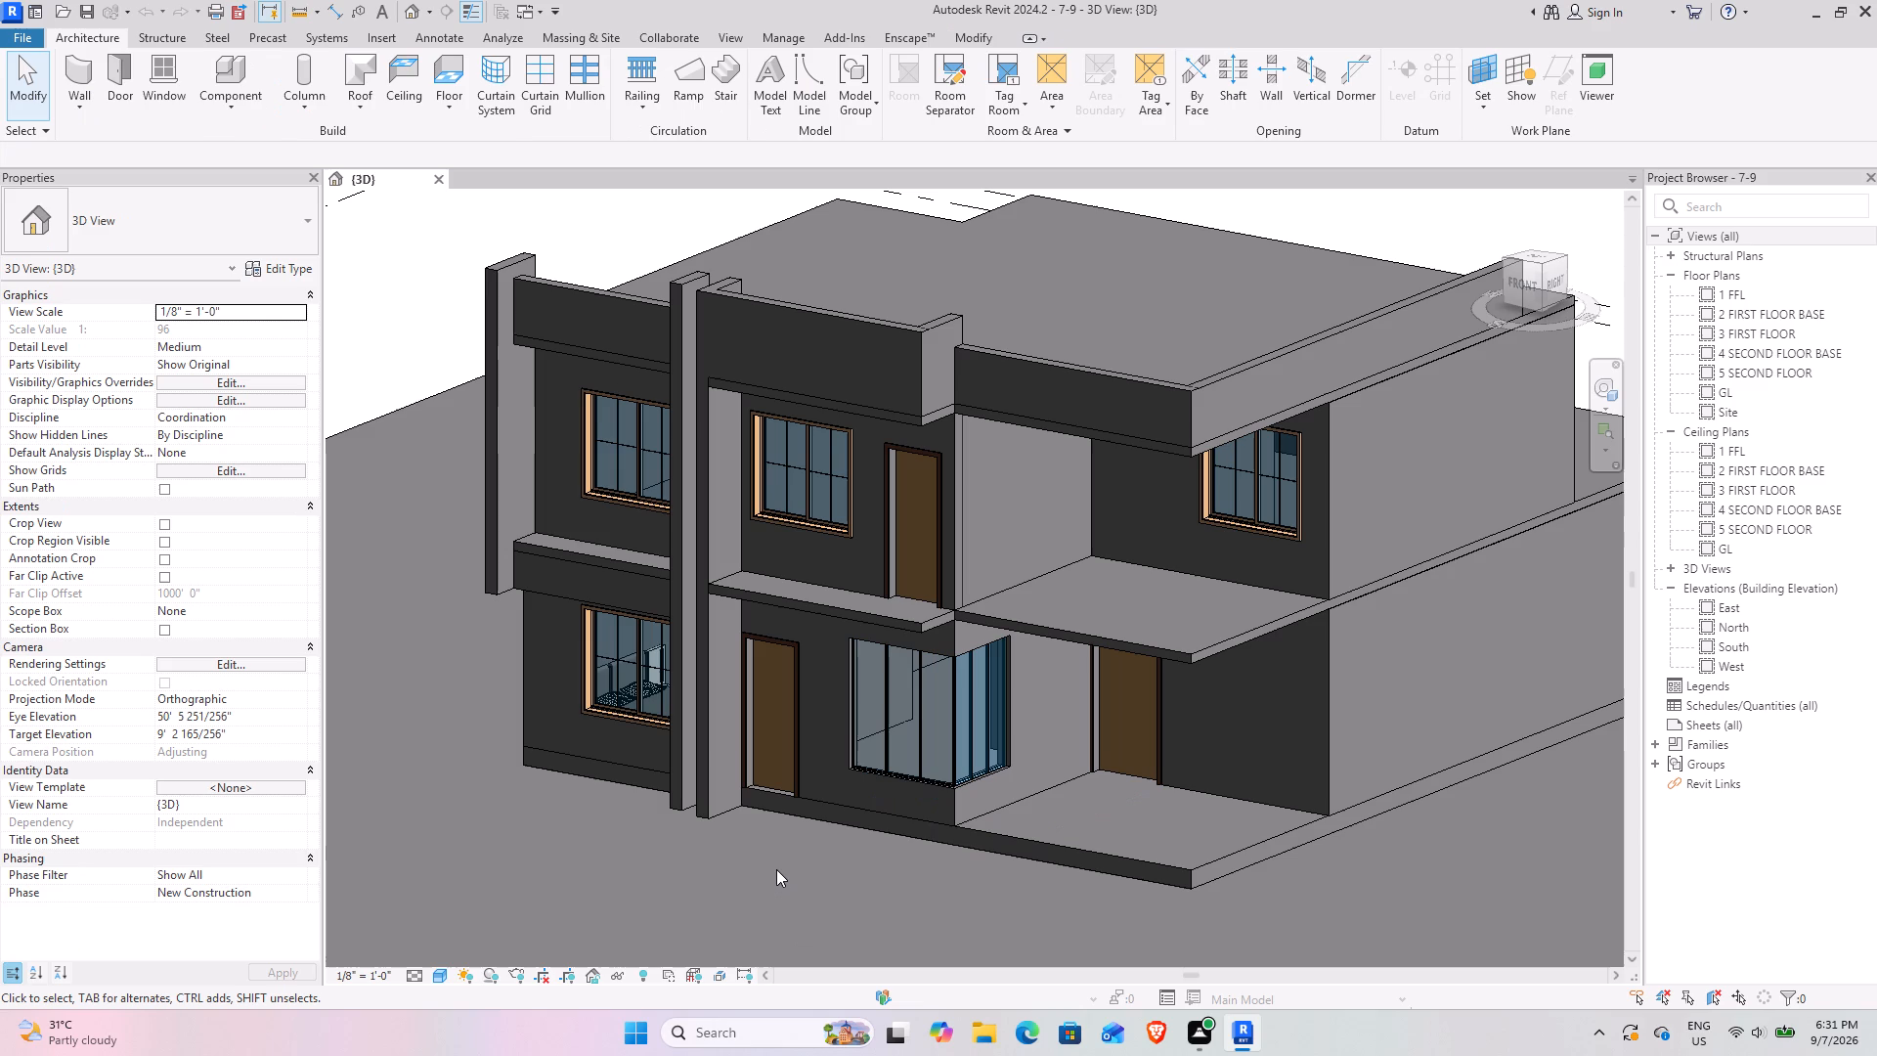
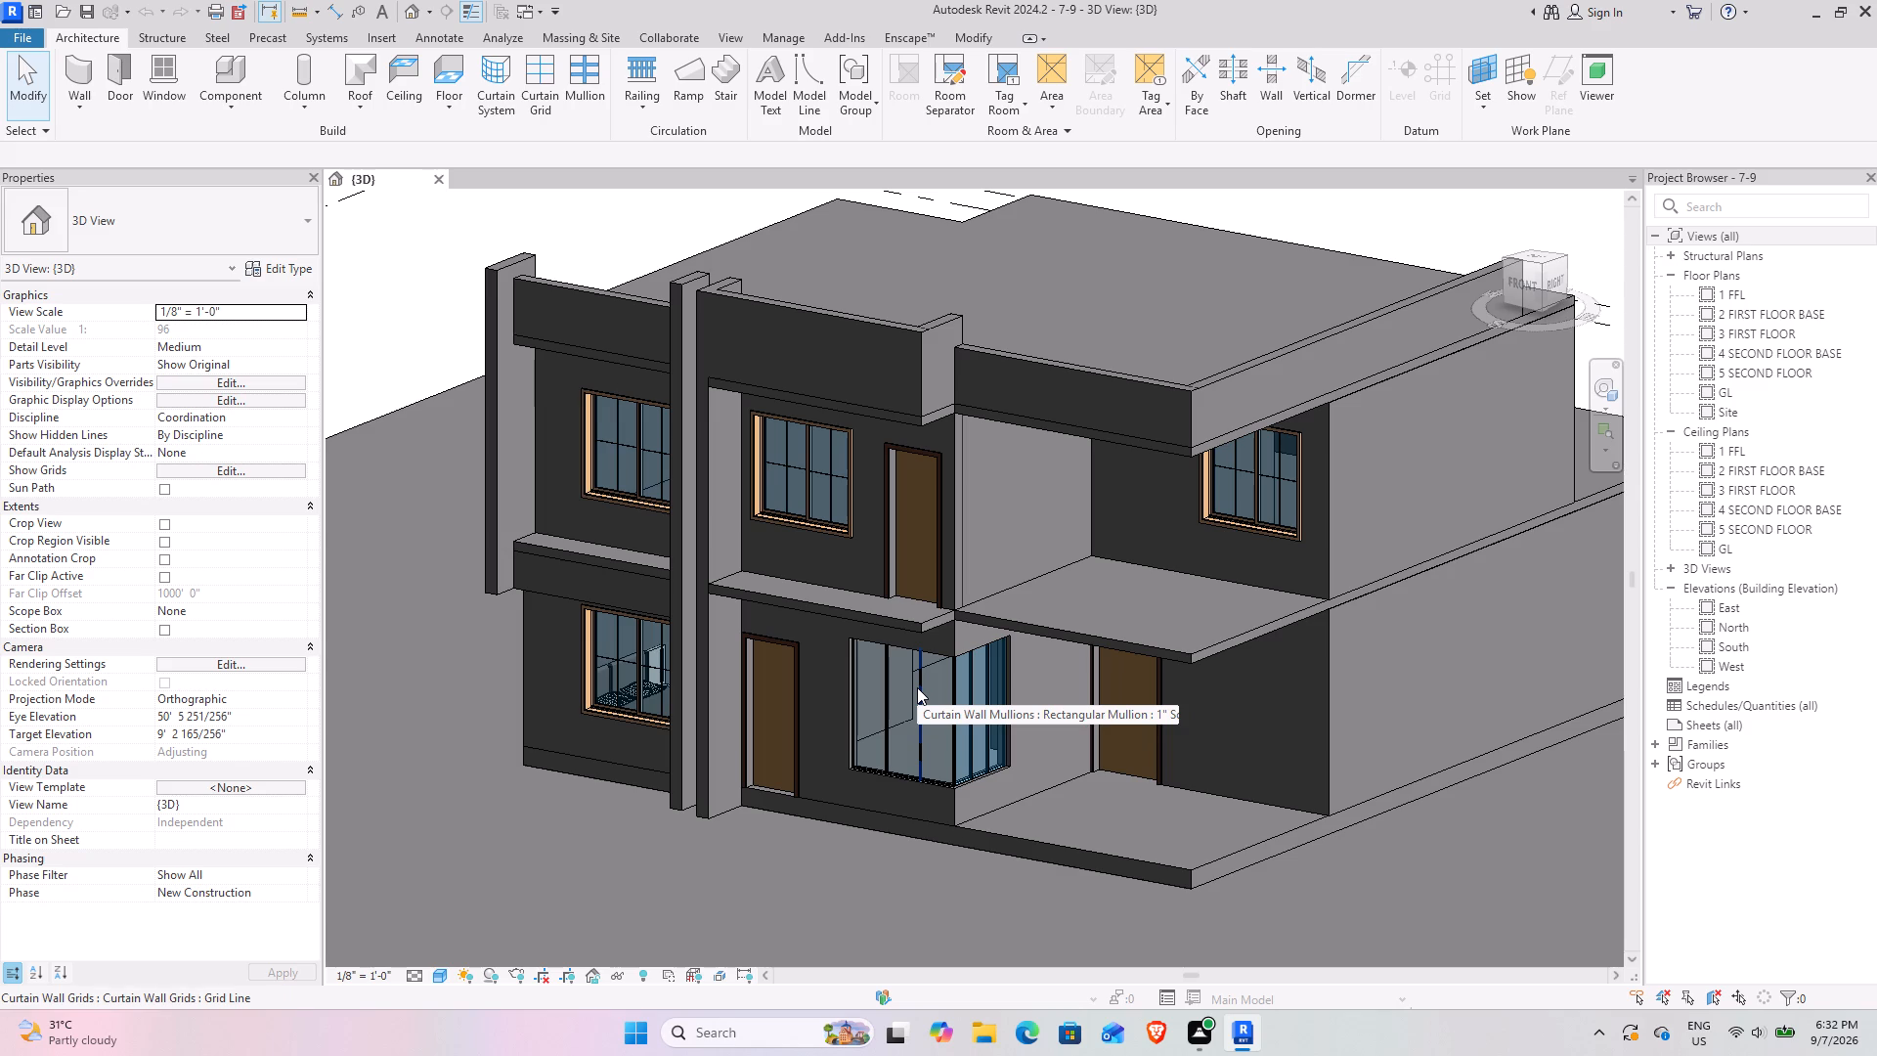
Inspect the corner curtain wall window, side wall and front facade from low, high and angled 3D viewpoints.
scroll(974, 682, "up", 3)
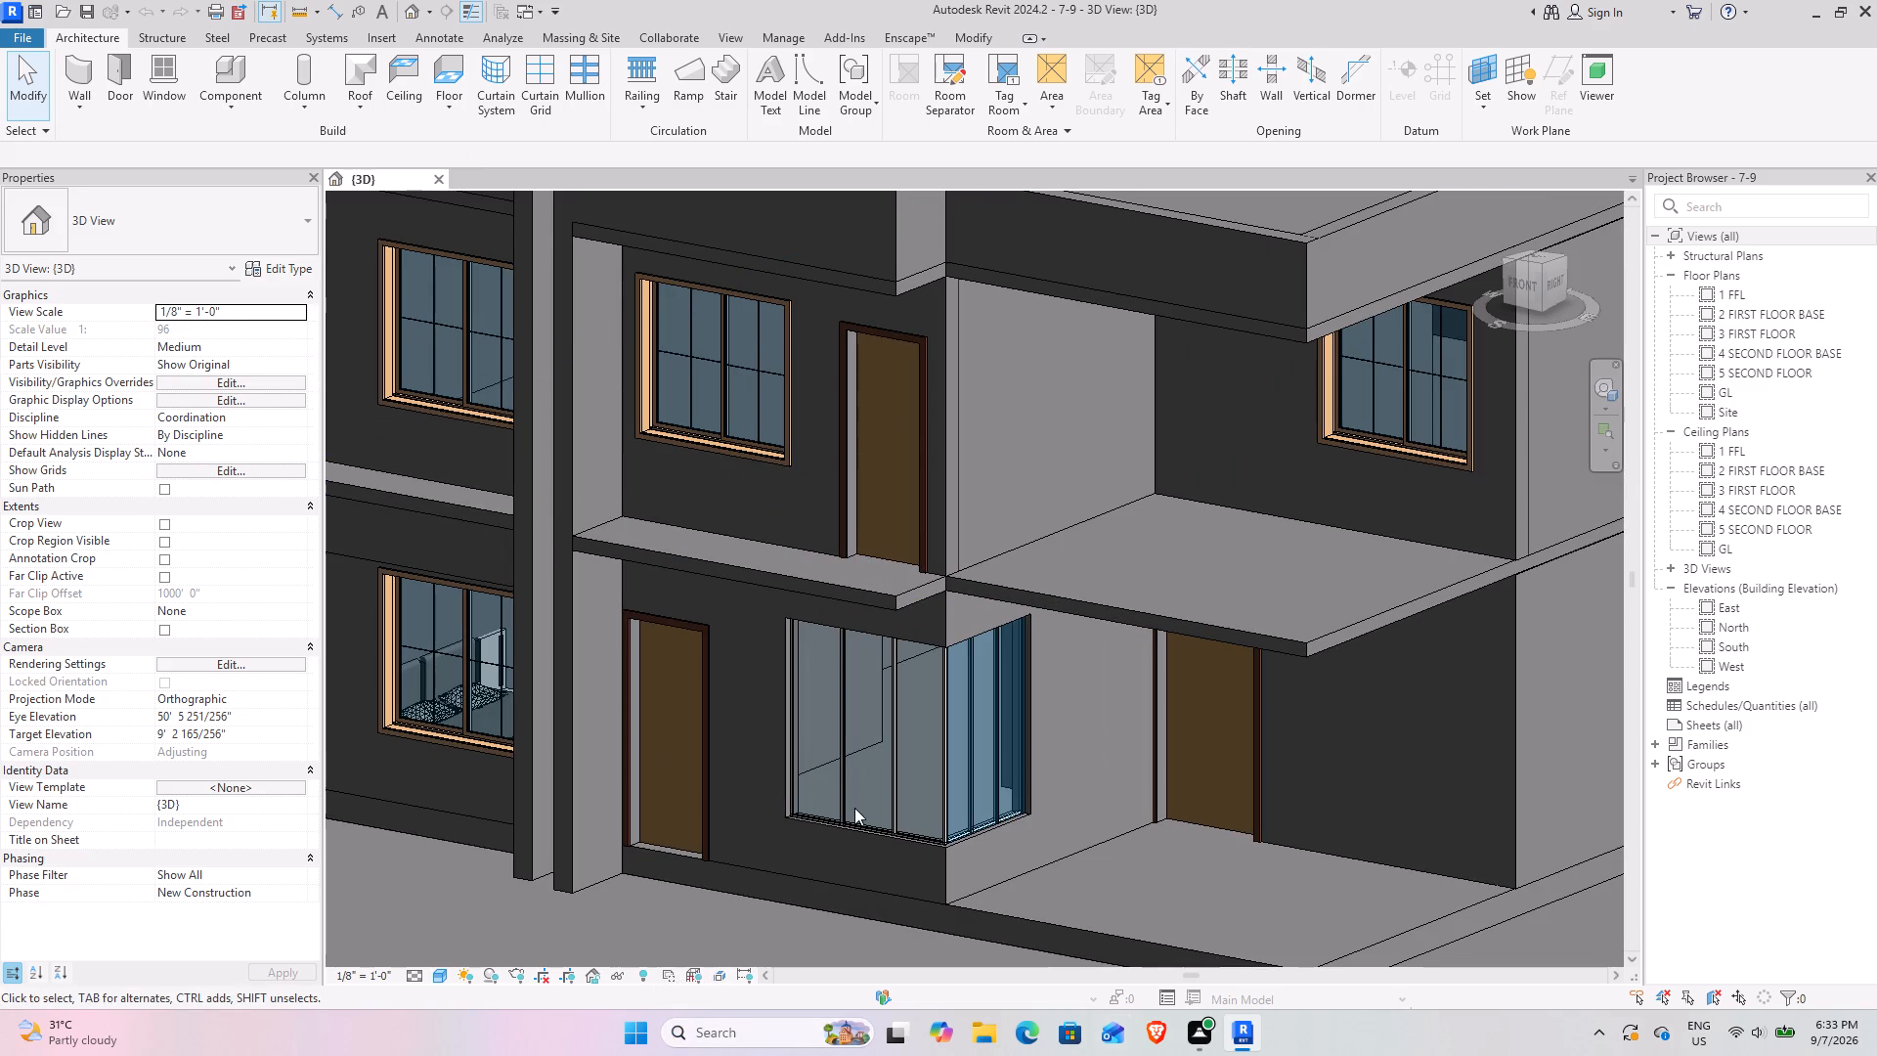
scroll(602, 734, "down", 4)
middle_click_drag(606, 746, 539, 537)
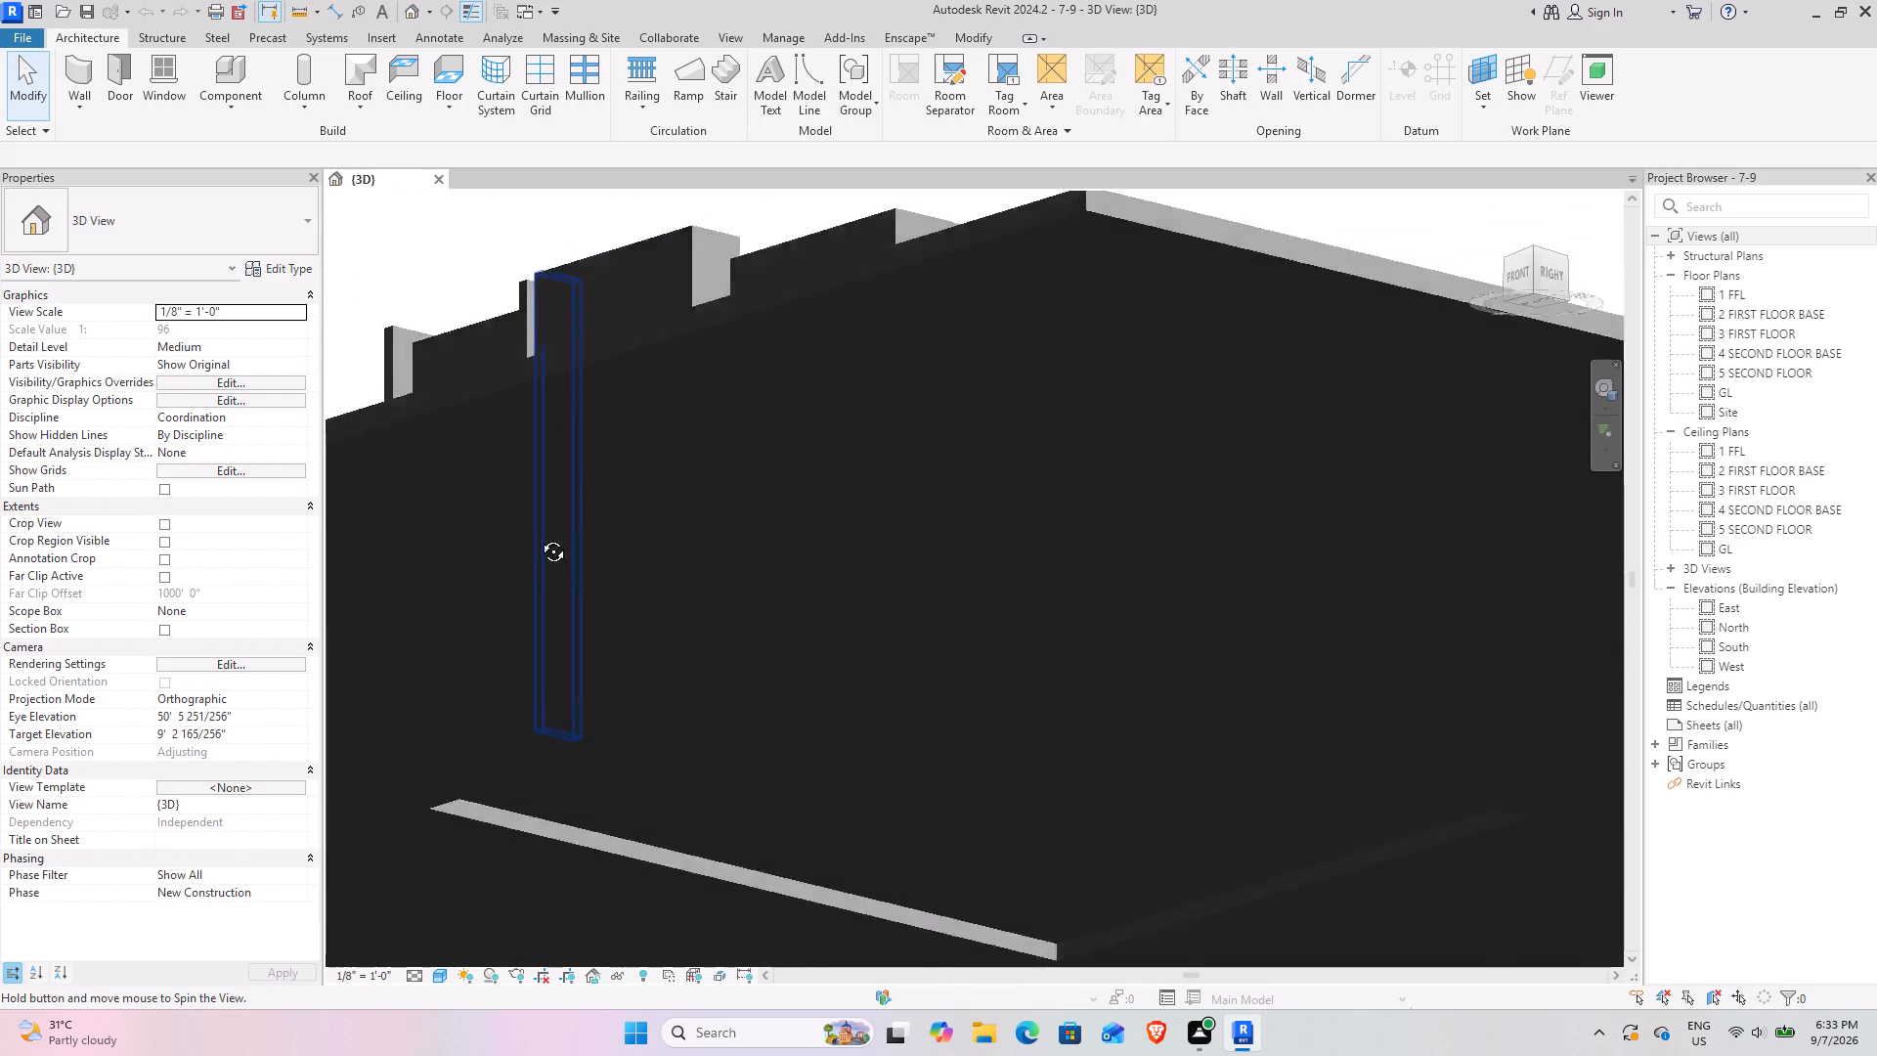
middle_click_drag(539, 537, 683, 793)
scroll(819, 699, "up", 4)
middle_click_drag(747, 814, 982, 677, "shift")
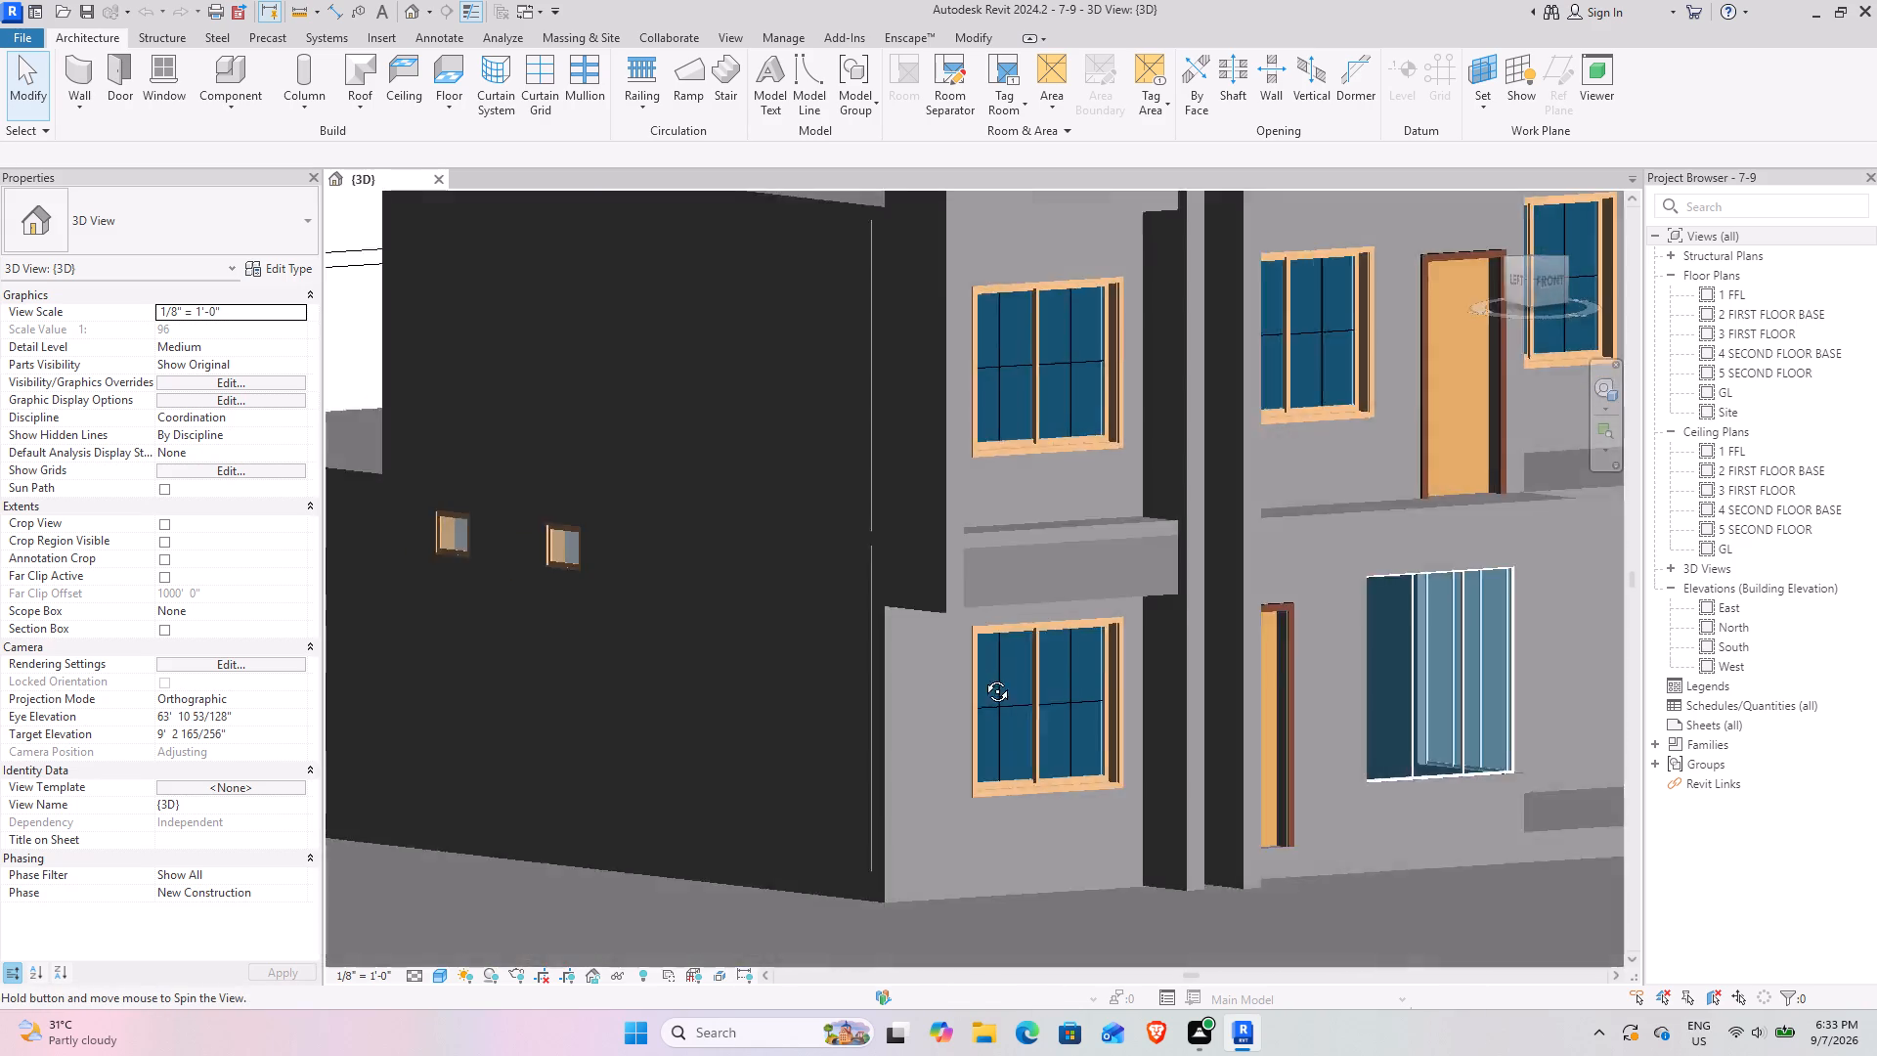
middle_click_drag(982, 677, 696, 709, "shift")
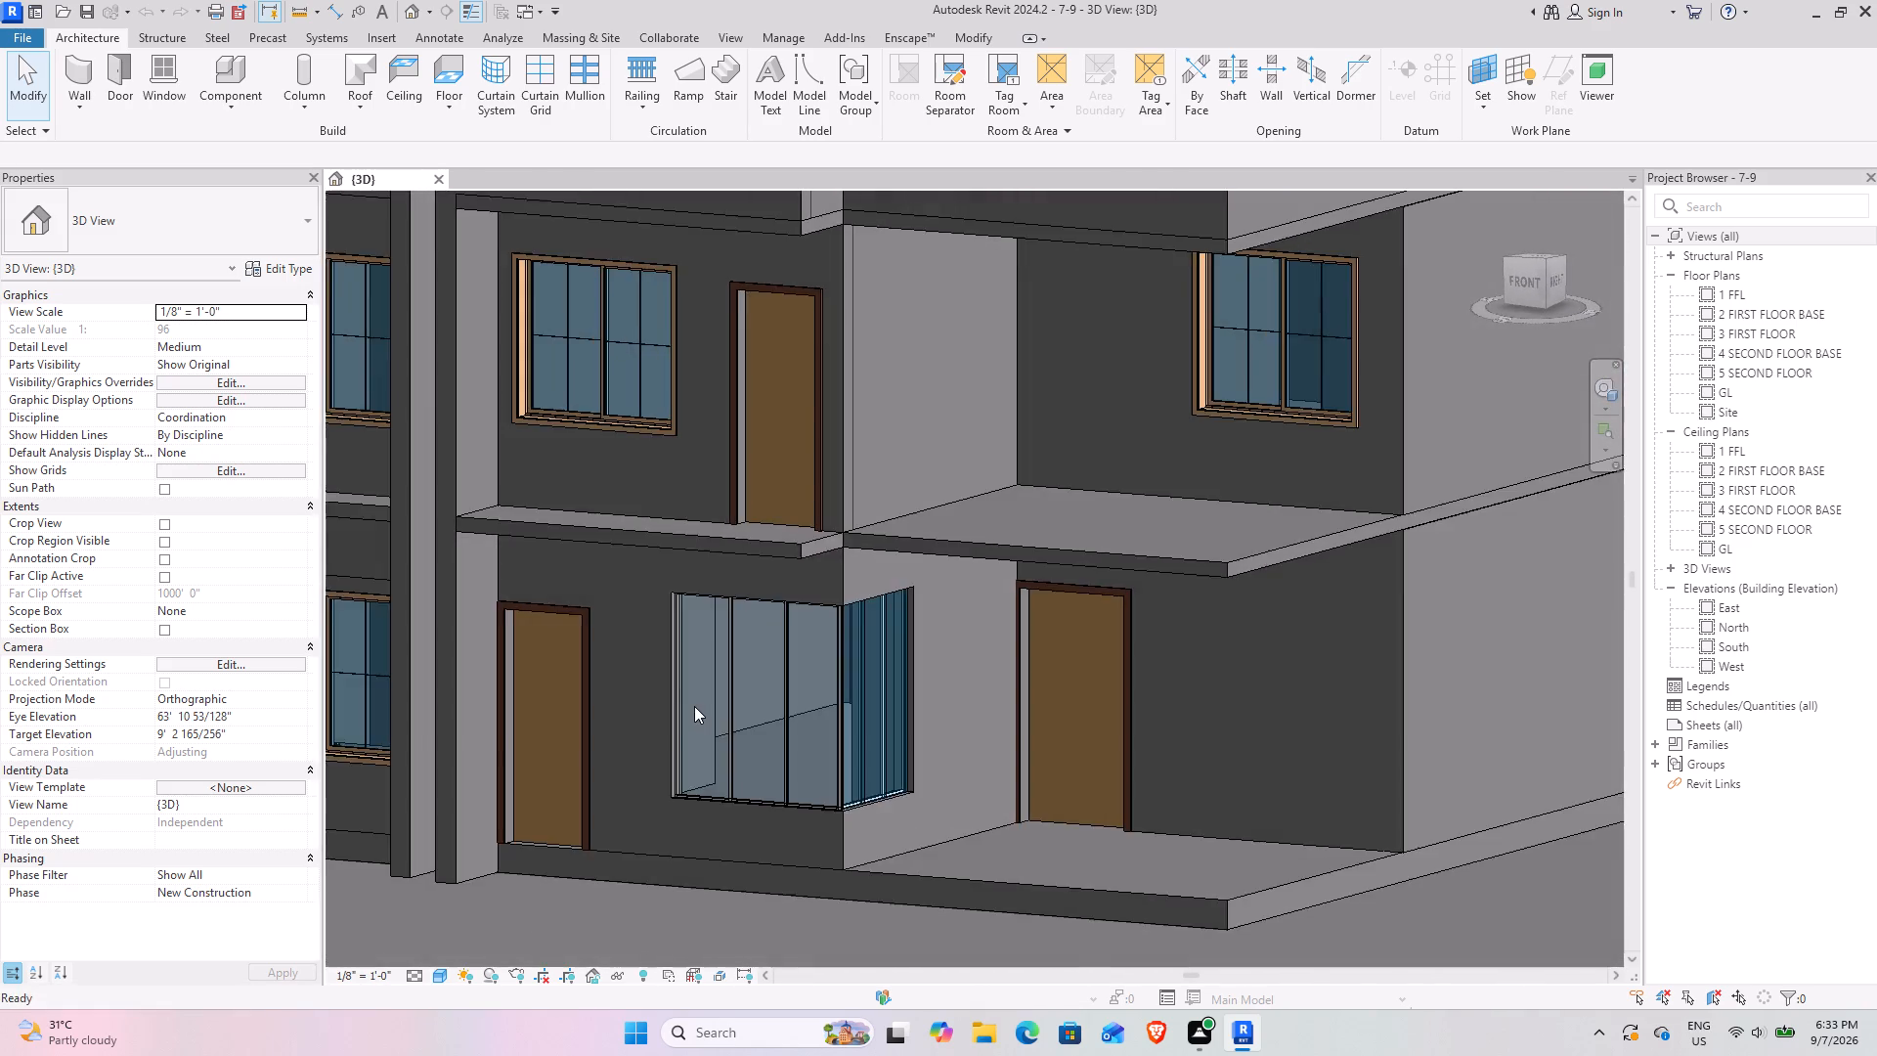
scroll(693, 706, "down", 5)
middle_click_drag(674, 717, 893, 736, "shift")
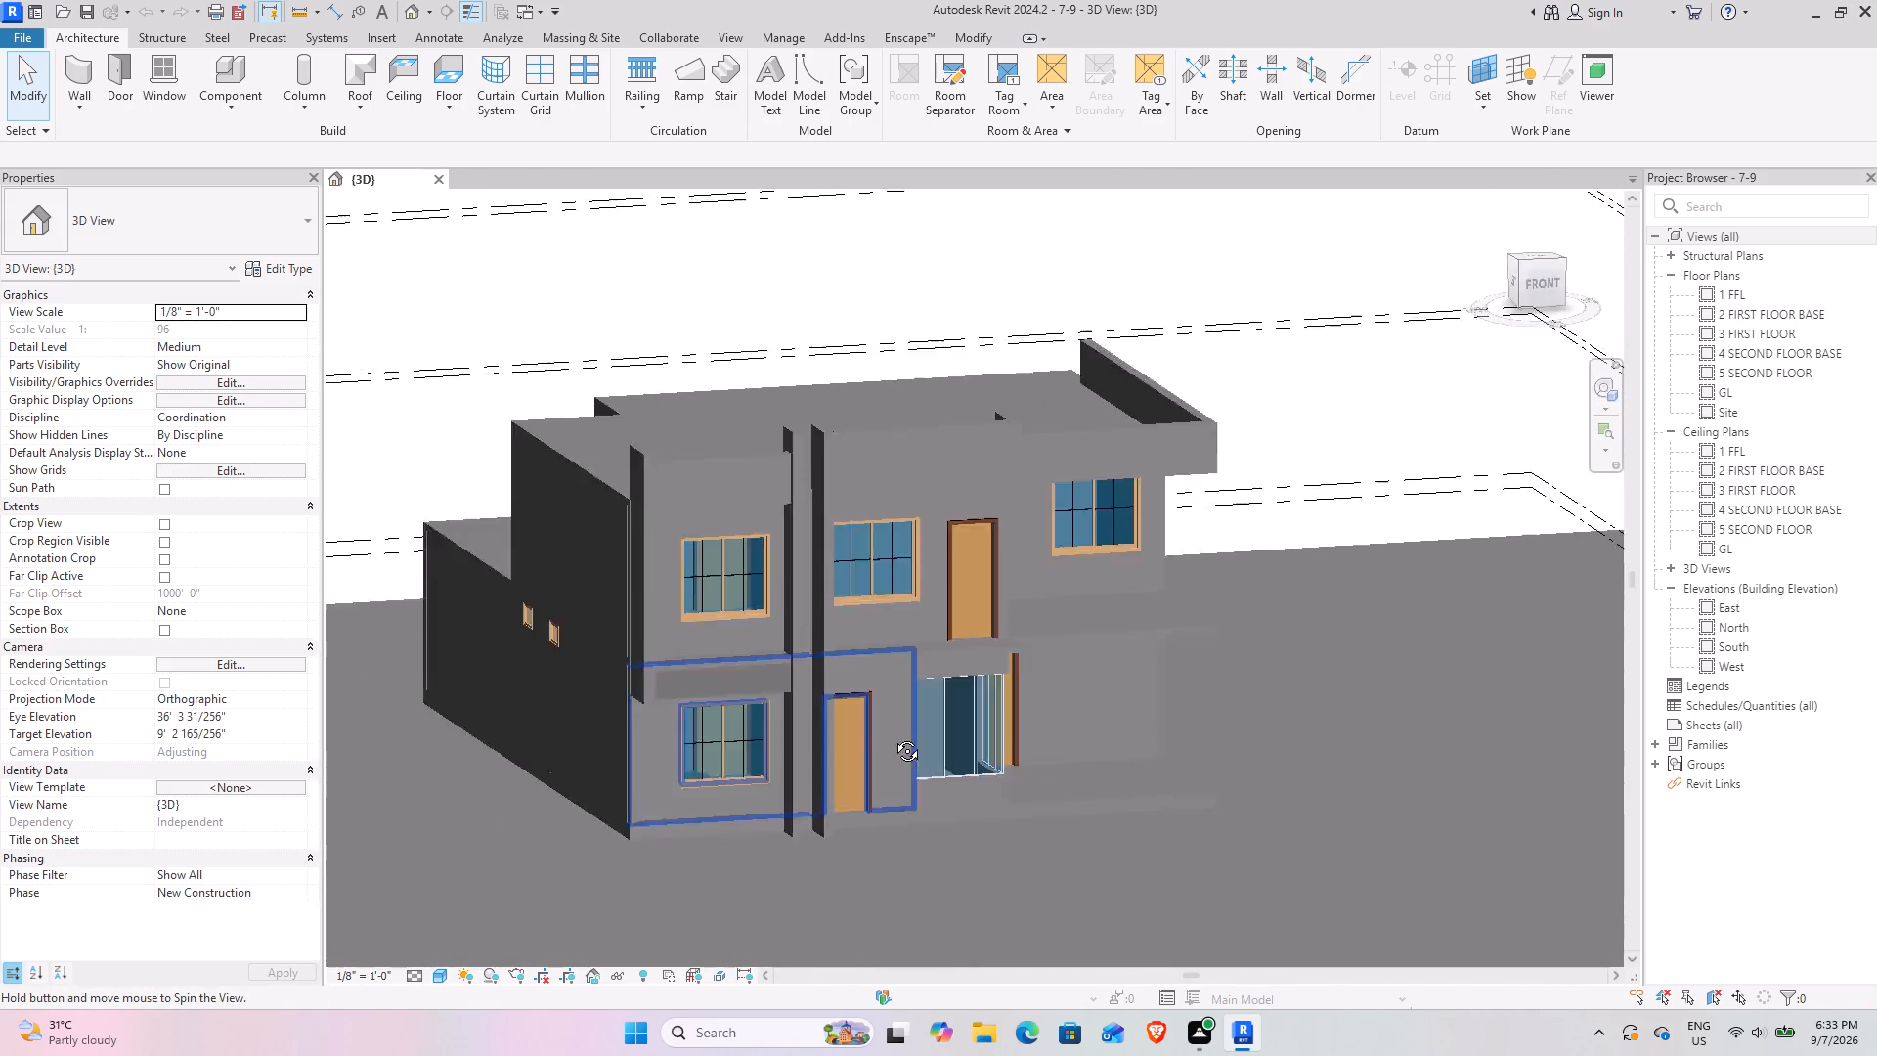
middle_click_drag(893, 736, 615, 686, "shift")
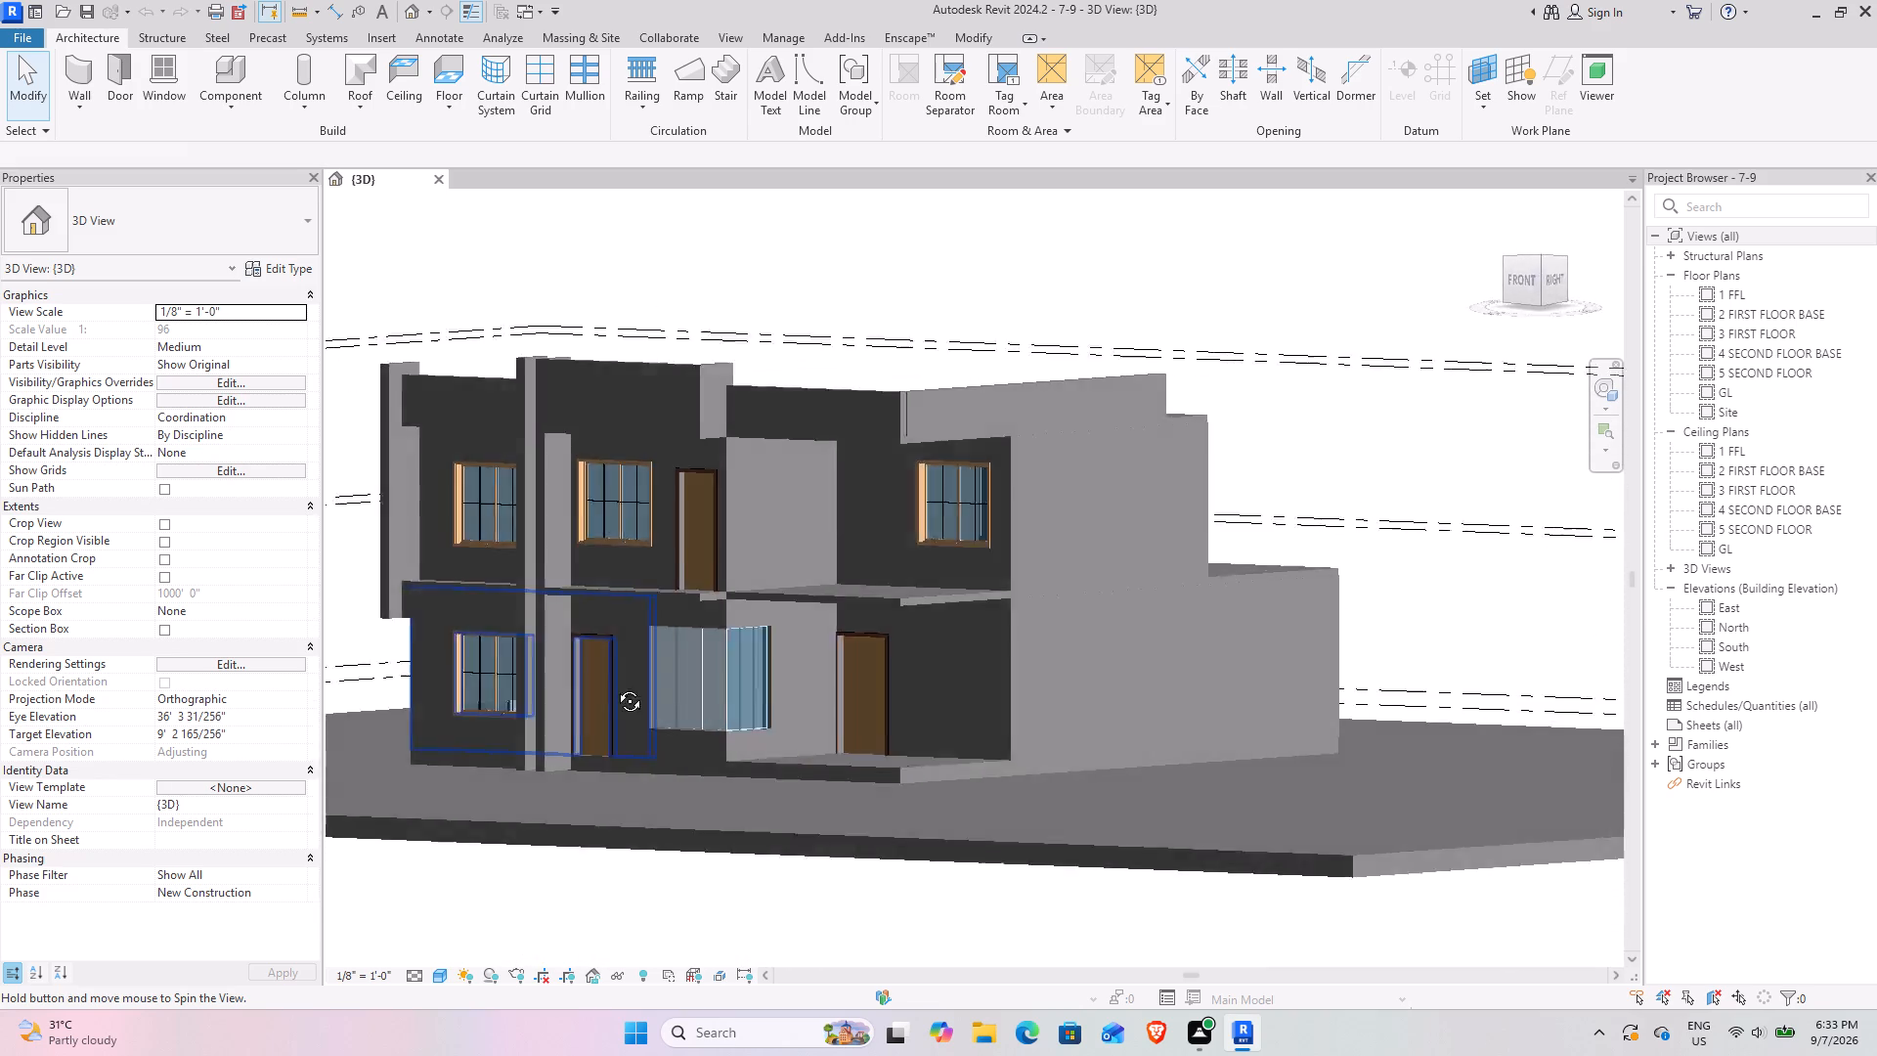
middle_click_drag(615, 686, 701, 896, "shift")
middle_click_drag(695, 896, 676, 883, "shift")
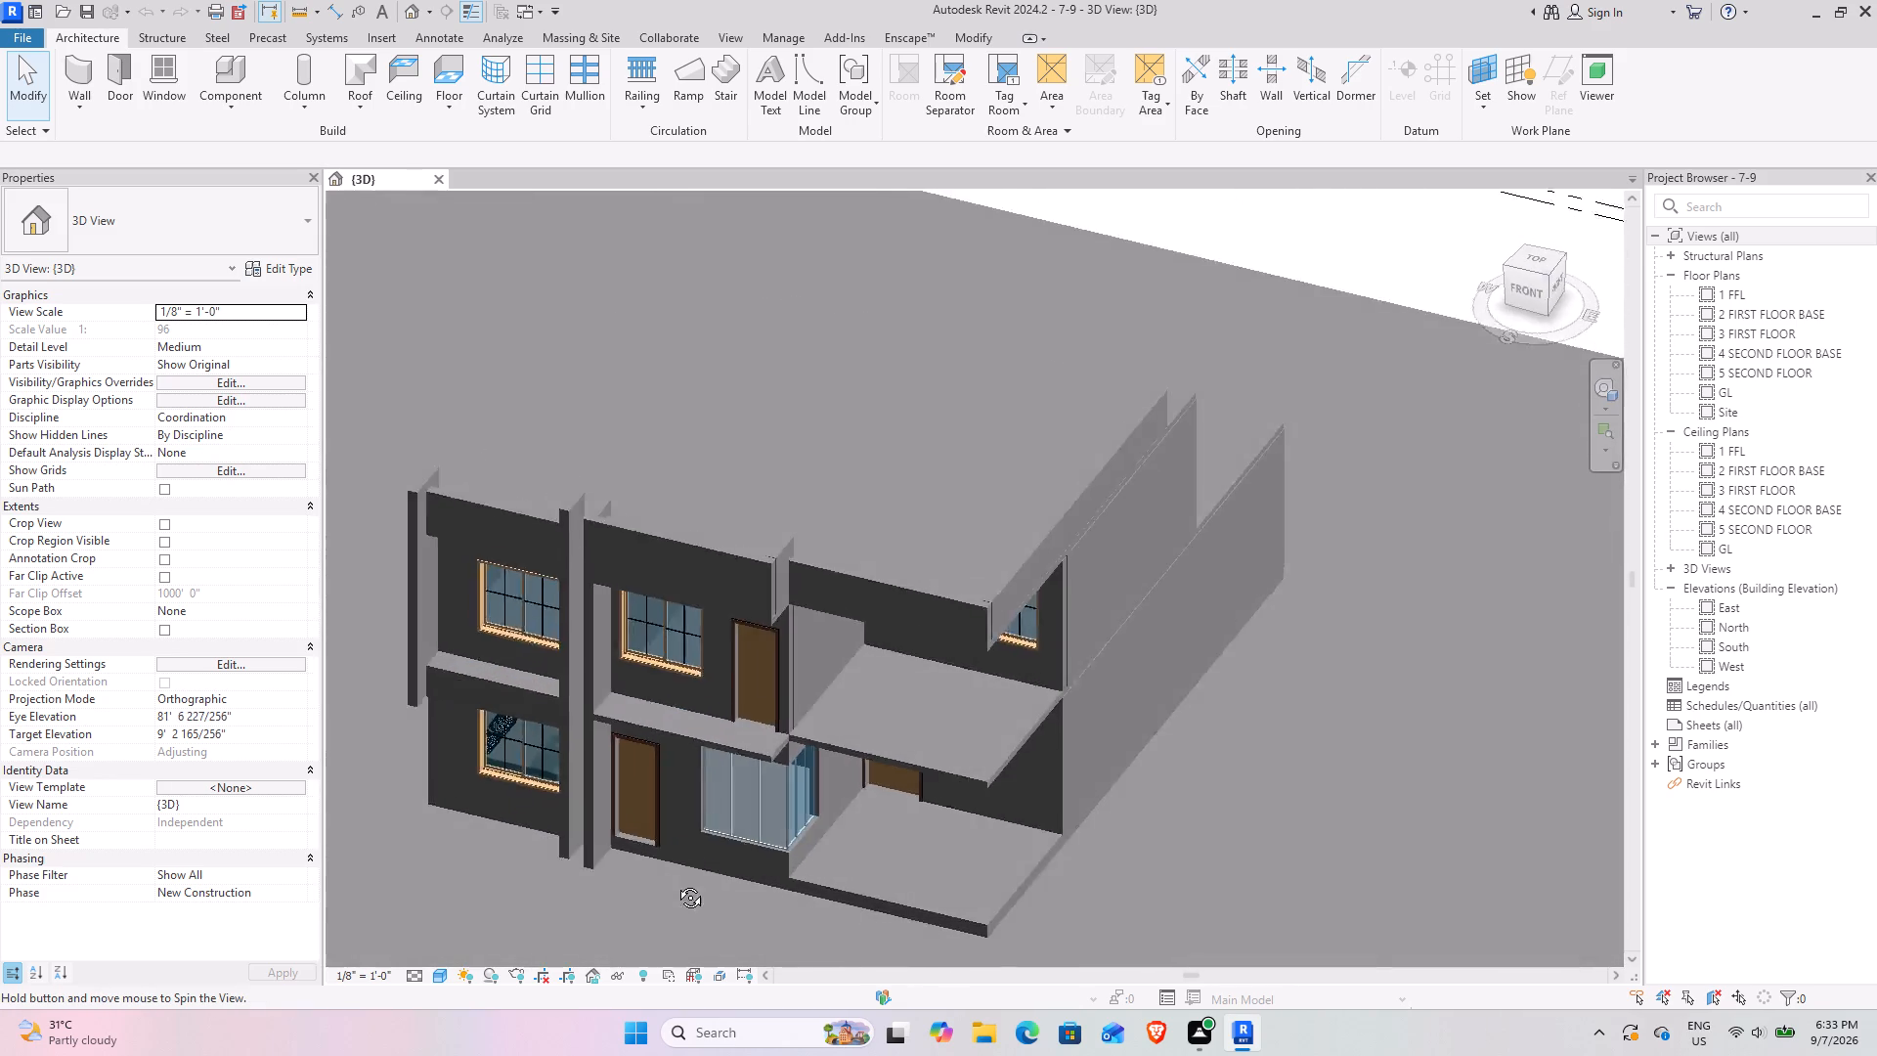
middle_click_drag(676, 883, 626, 757, "shift")
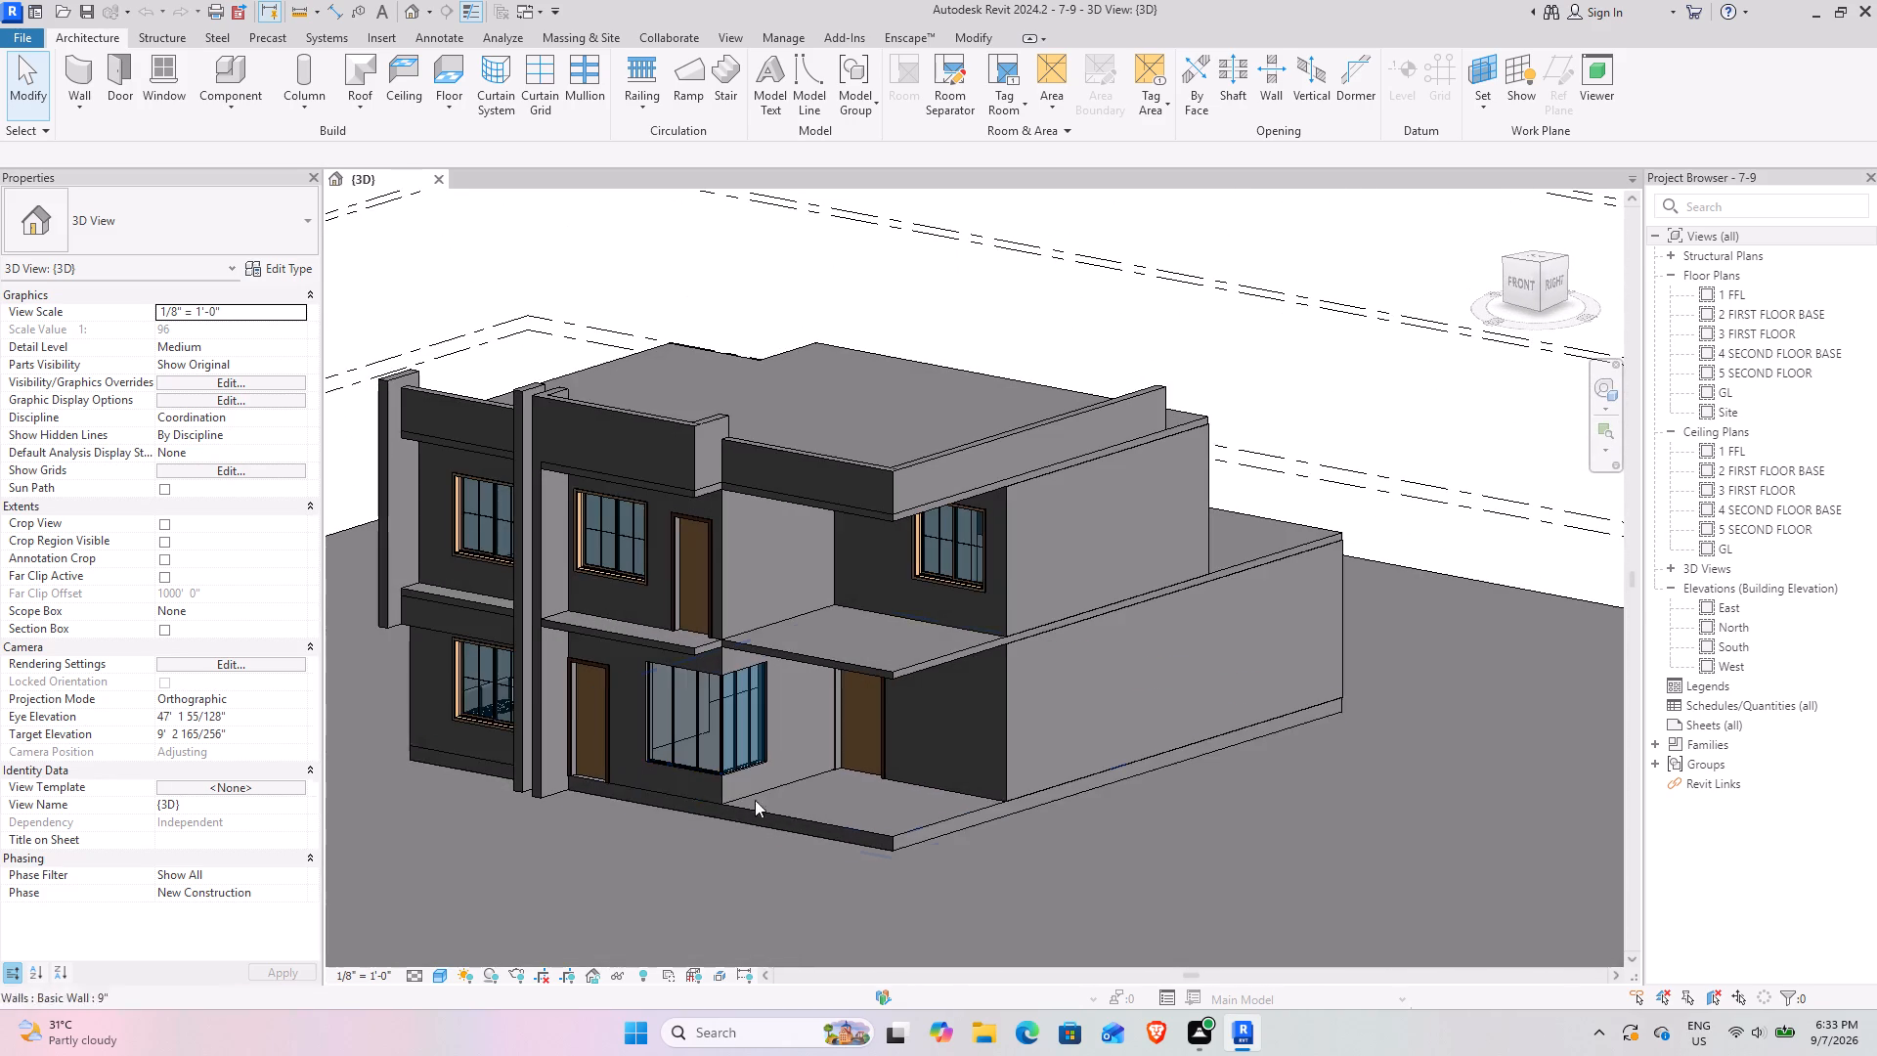
Examine the facade's doors, windows, slabs and parapets straight on and from the front corner, both close up and as a whole.
middle_click_drag(915, 832, 936, 814, "shift")
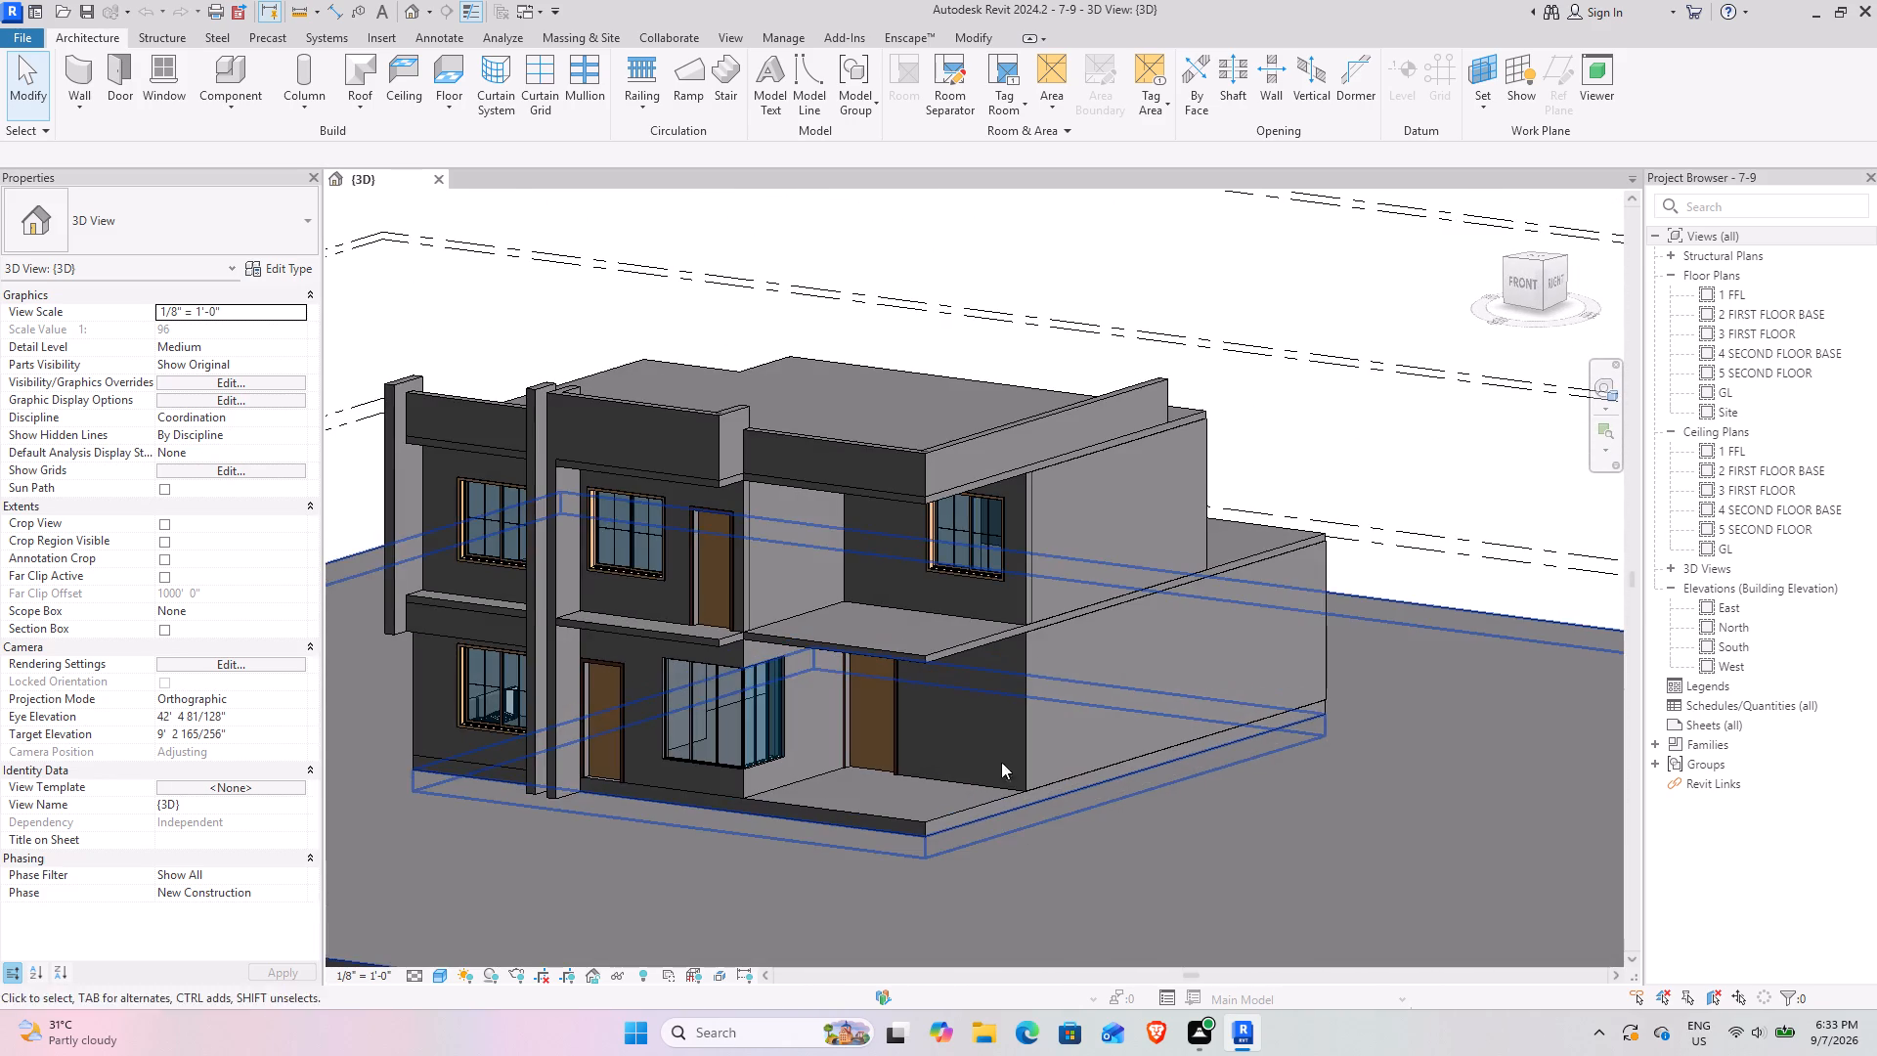
scroll(944, 604, "up", 4)
middle_click_drag(807, 781, 811, 697, "shift")
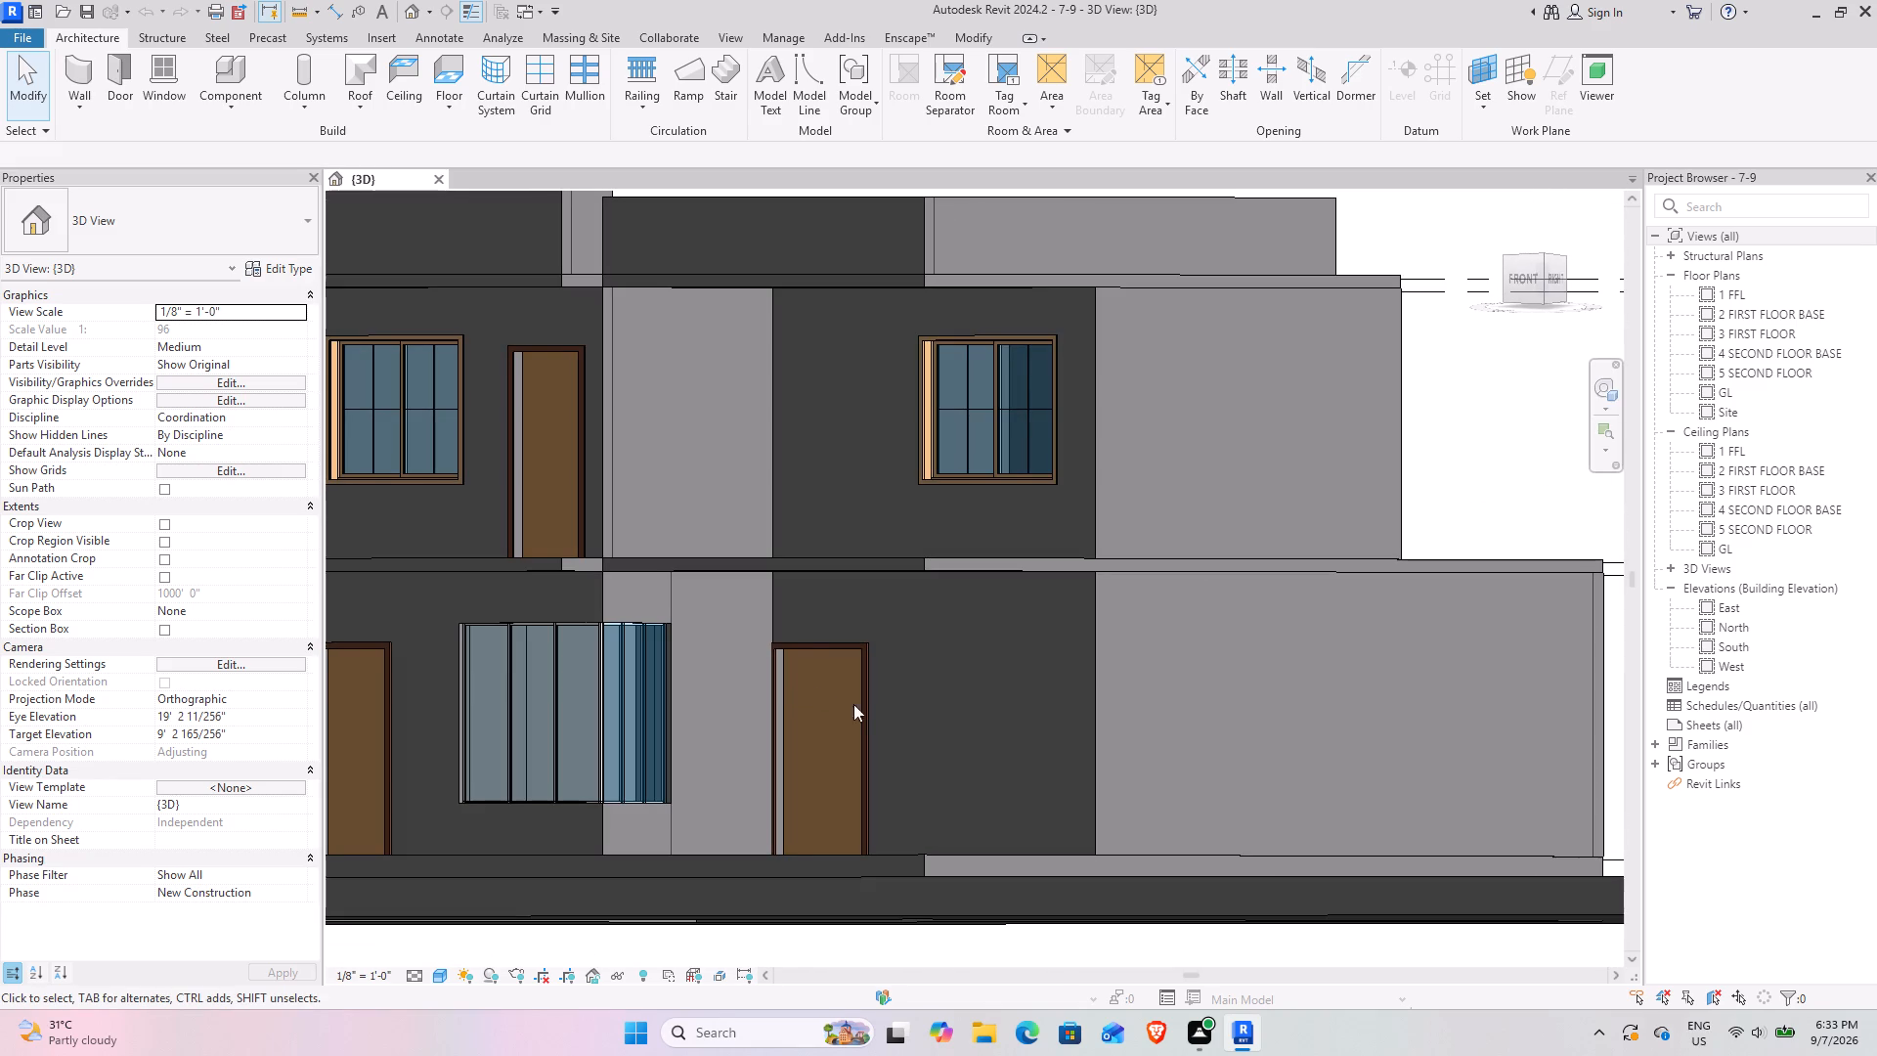
scroll(931, 744, "down", 1)
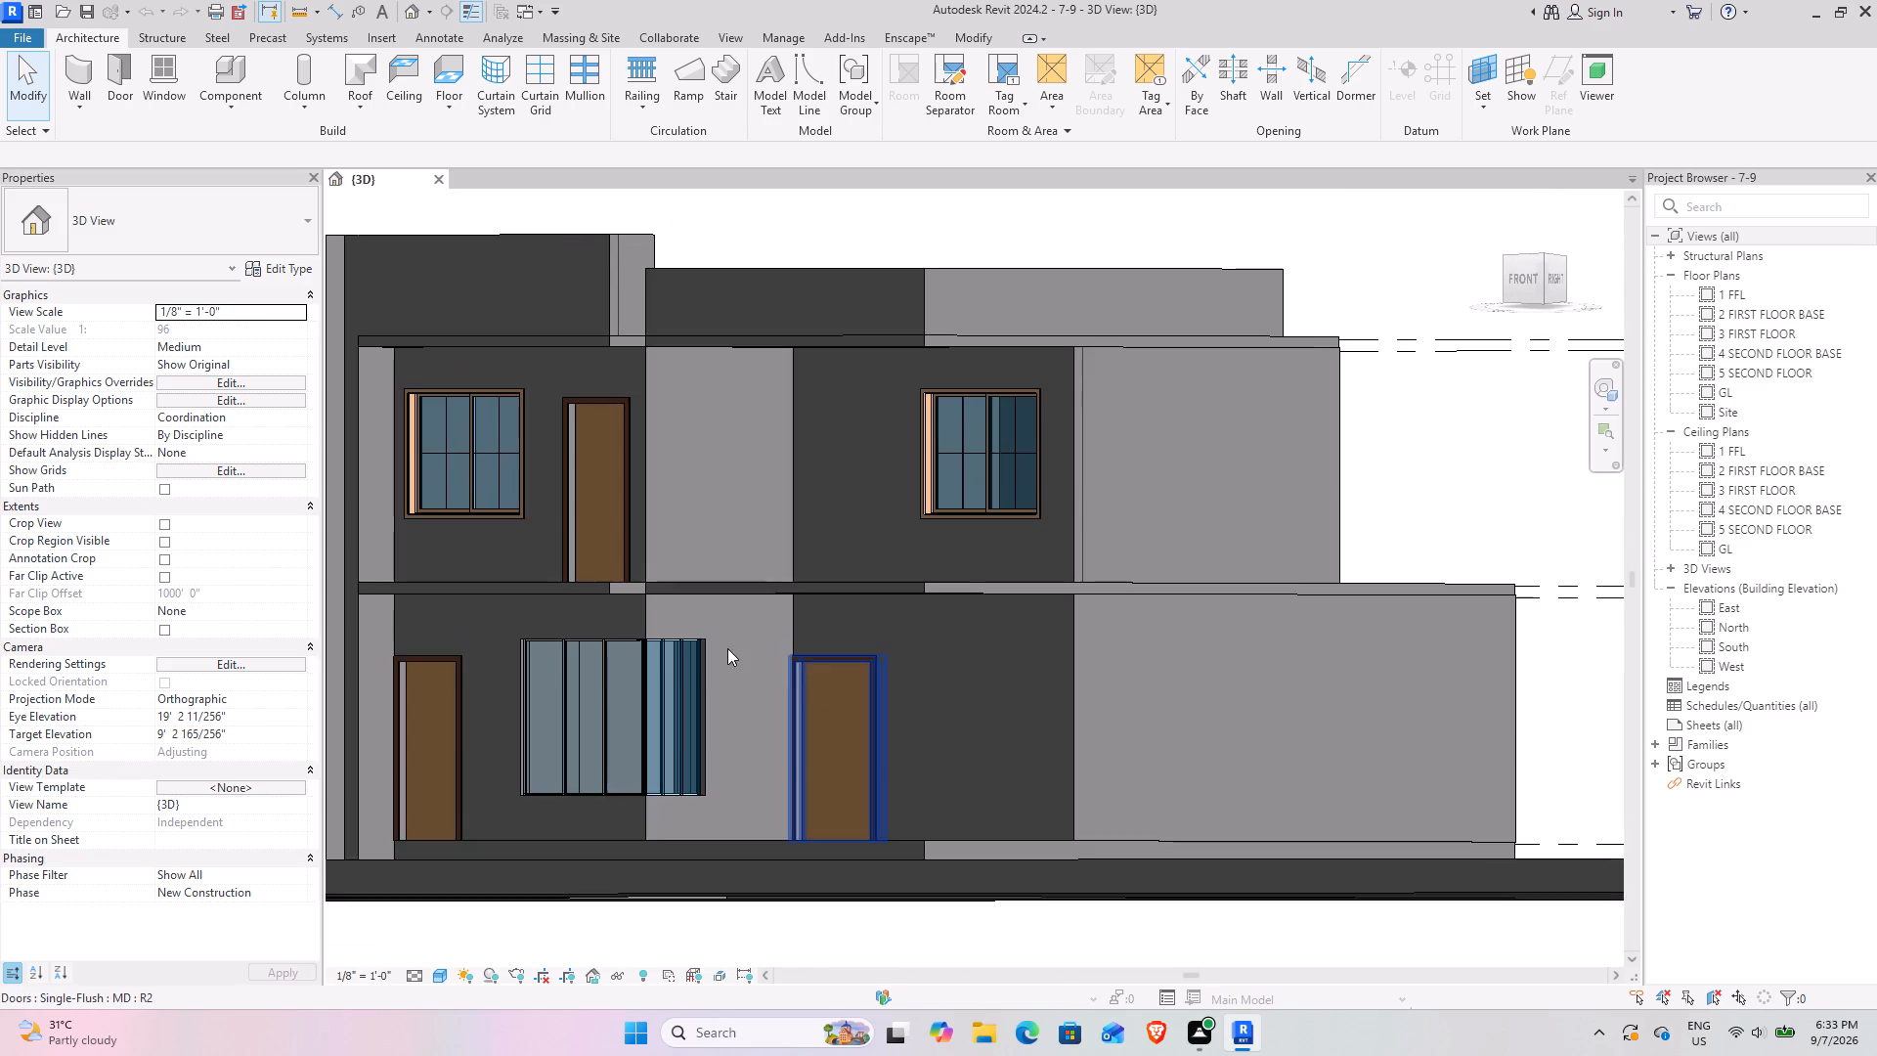
middle_click_drag(727, 648, 897, 722, "shift")
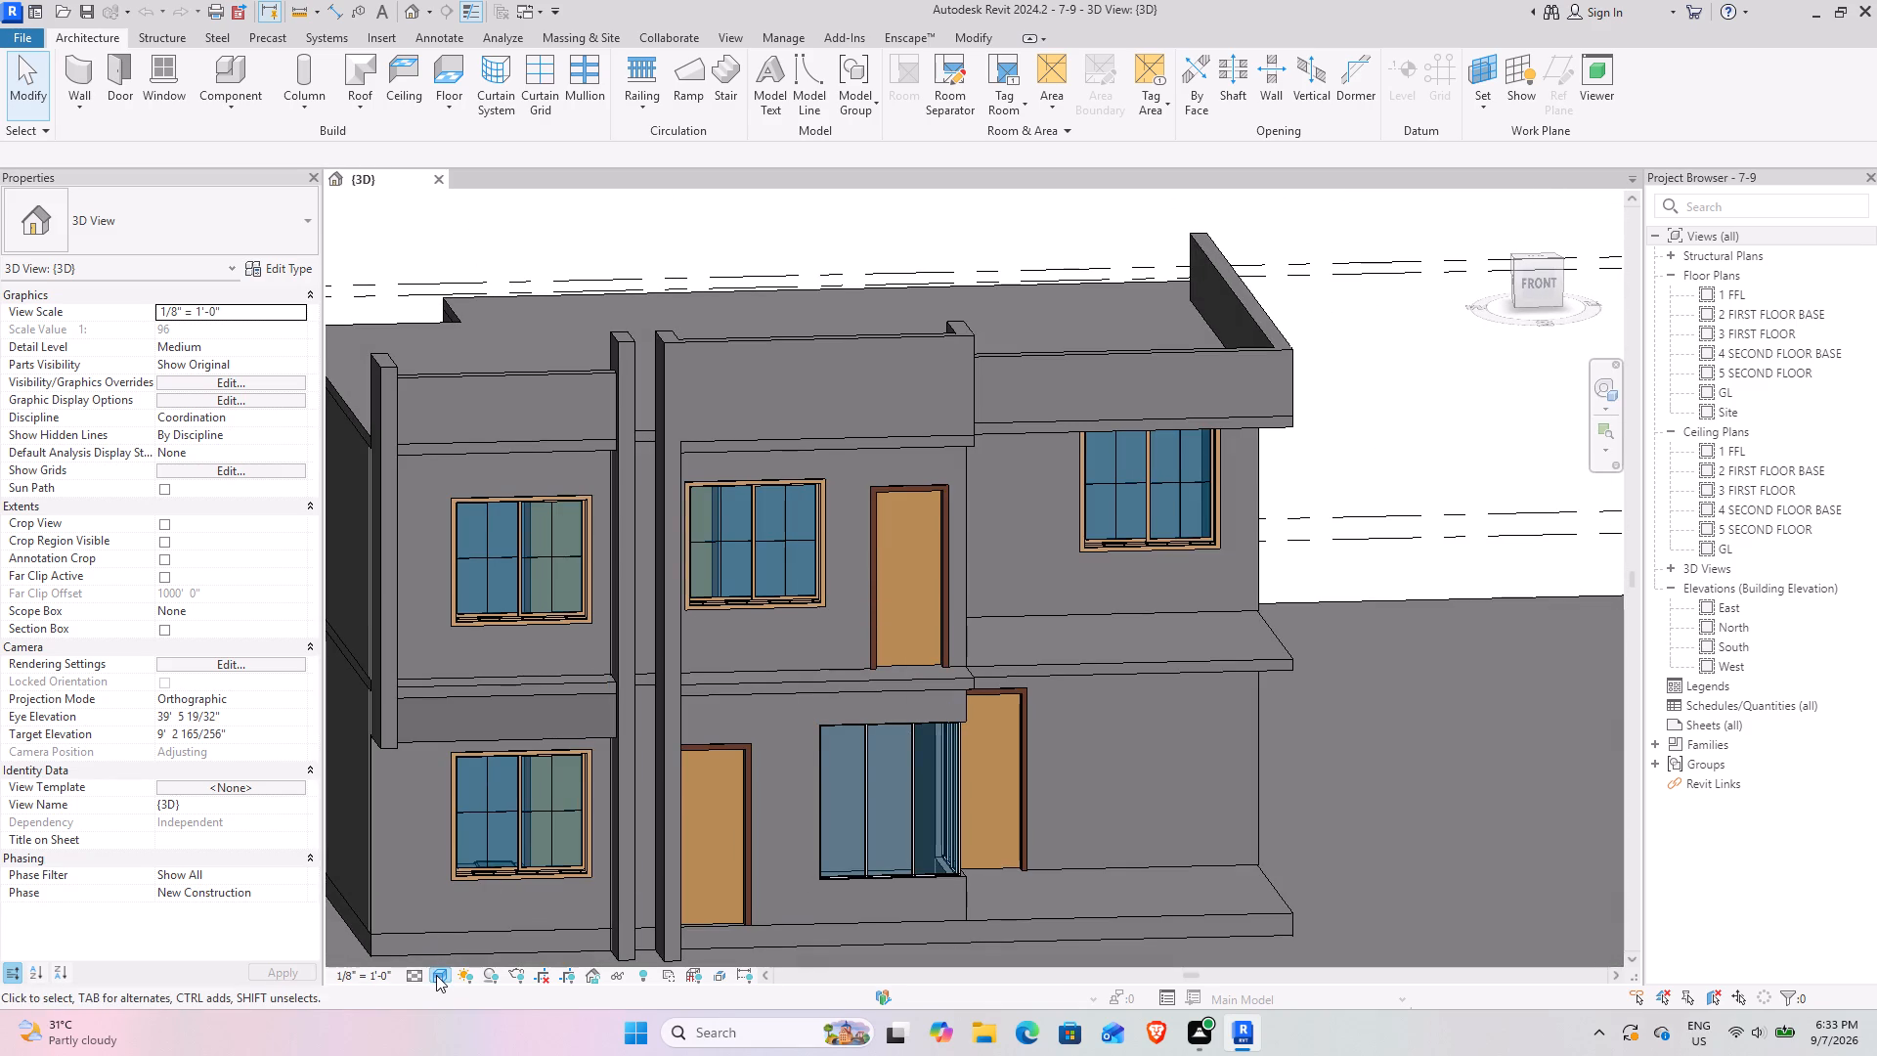
middle_click_drag(1015, 861, 963, 853, "shift")
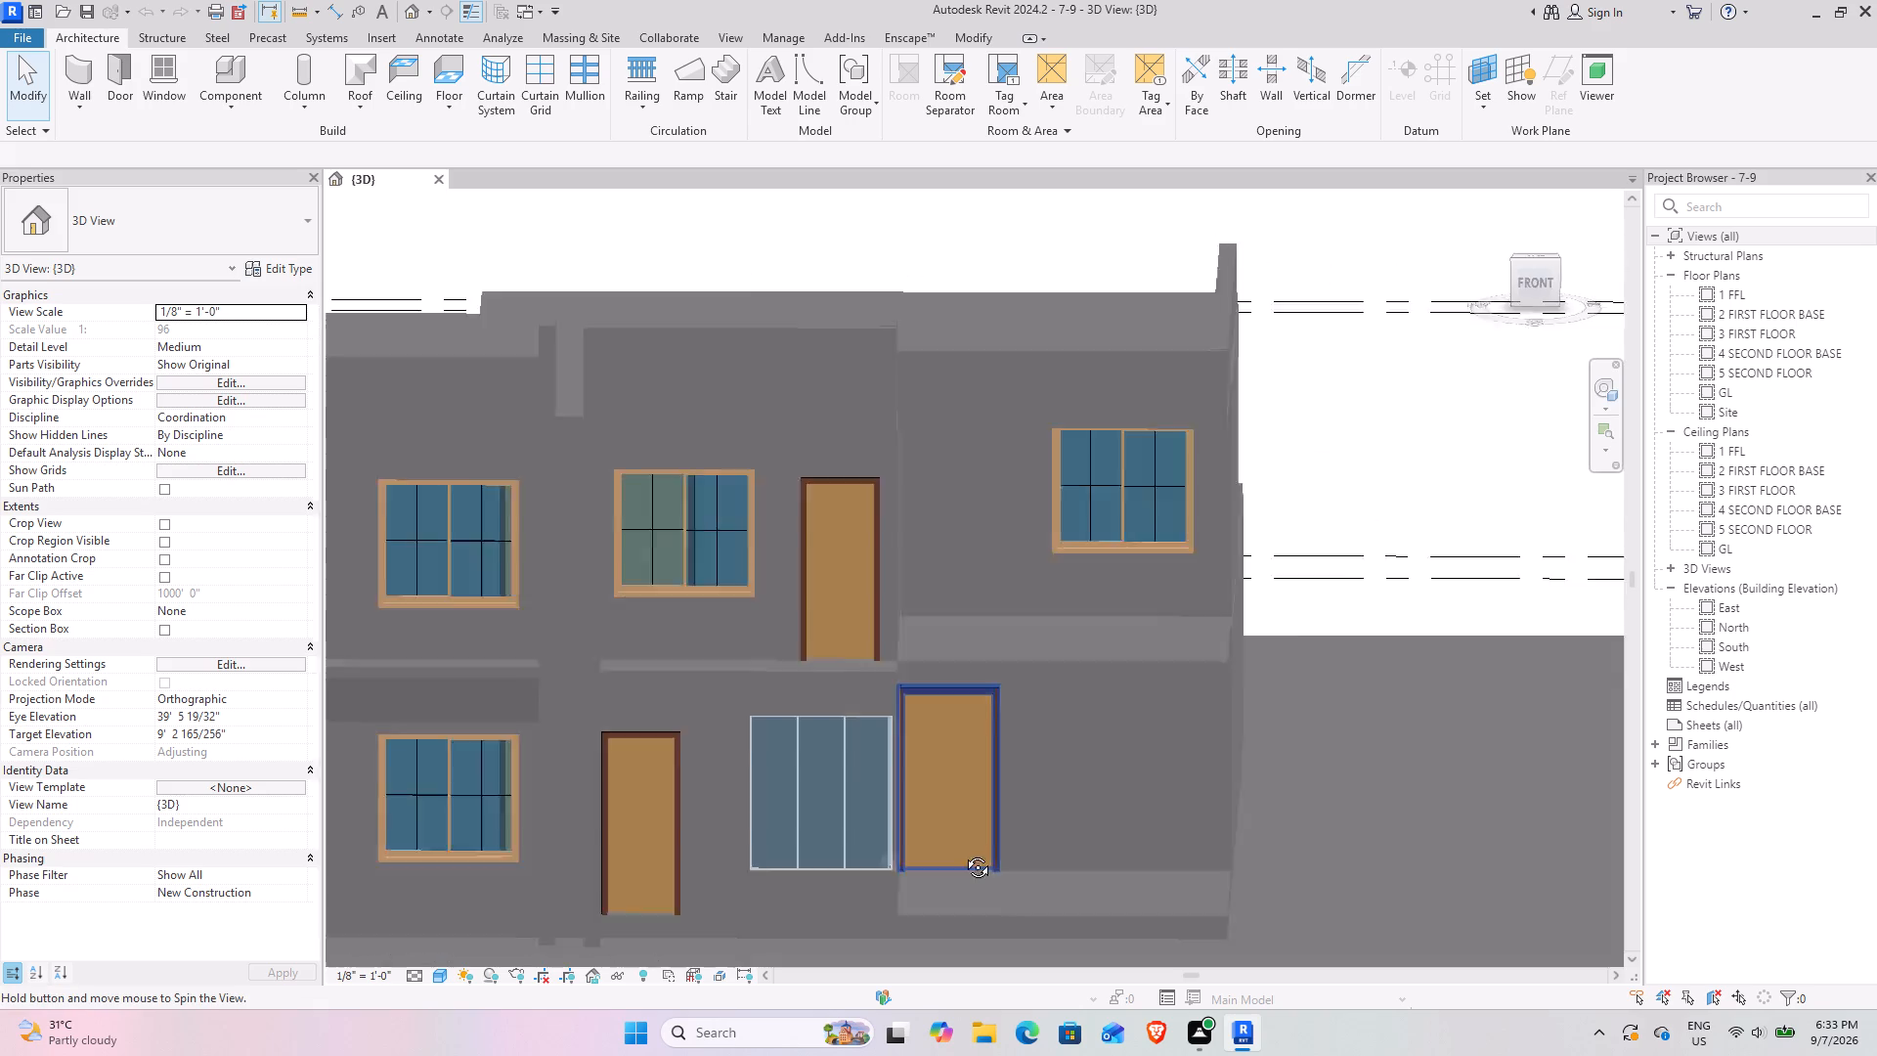
middle_click_drag(963, 853, 827, 854, "shift")
scroll(750, 858, "down", 5)
middle_click_drag(752, 855, 823, 824, "shift")
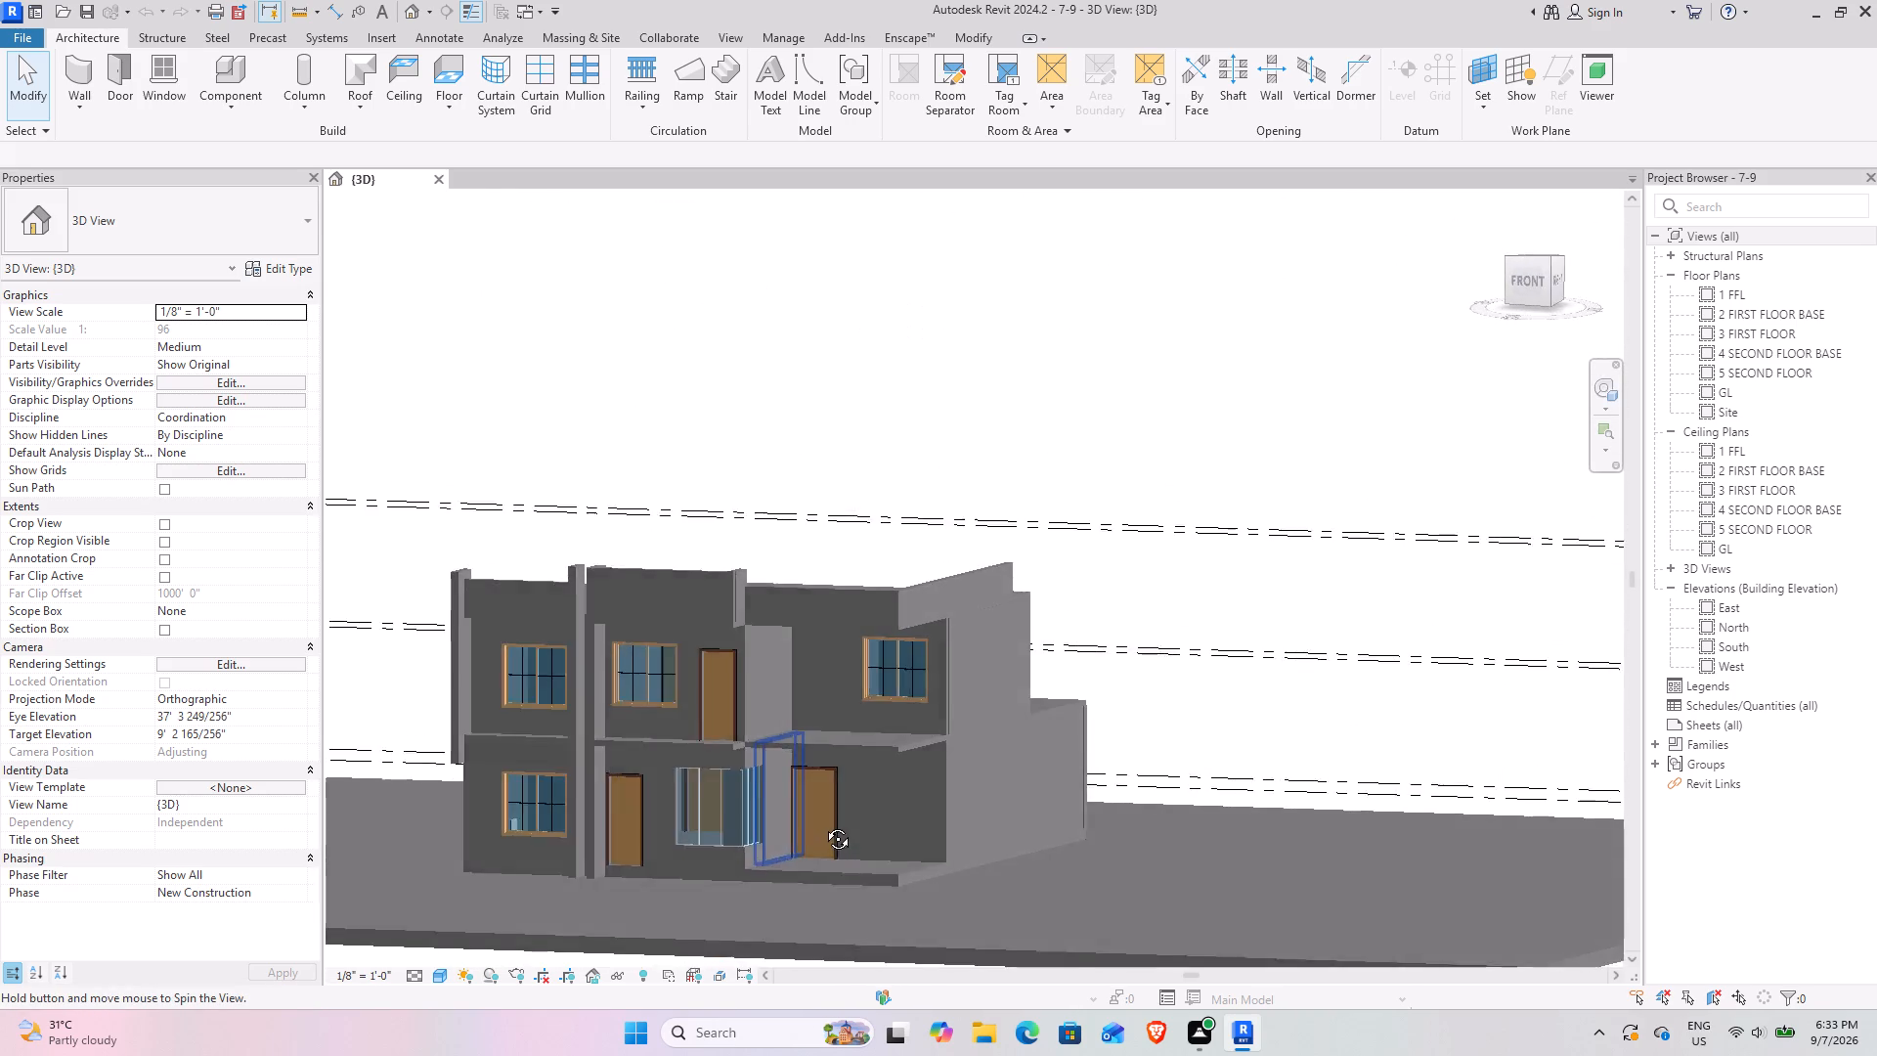
middle_click_drag(823, 824, 723, 891, "shift")
middle_click_drag(637, 827, 638, 770, "shift")
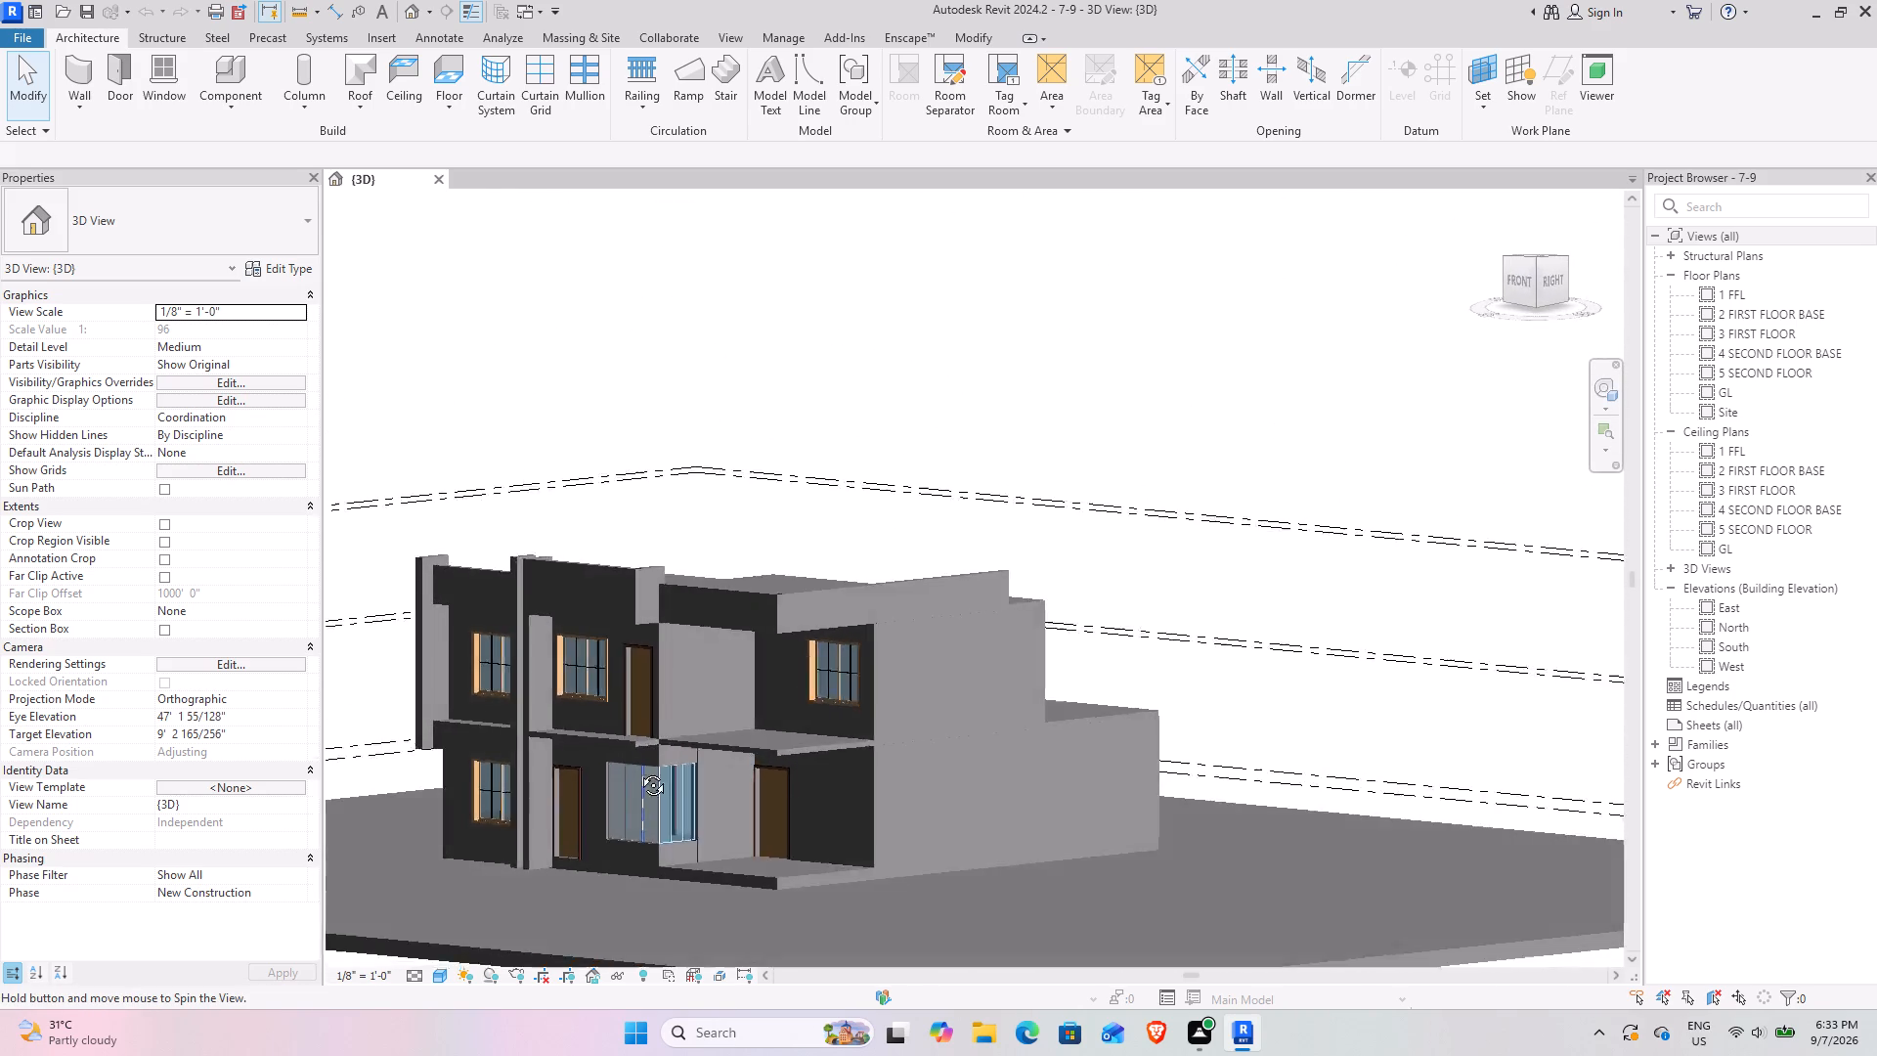
middle_click_drag(638, 770, 646, 812, "shift")
scroll(660, 759, "up", 5)
middle_click_drag(734, 848, 926, 766)
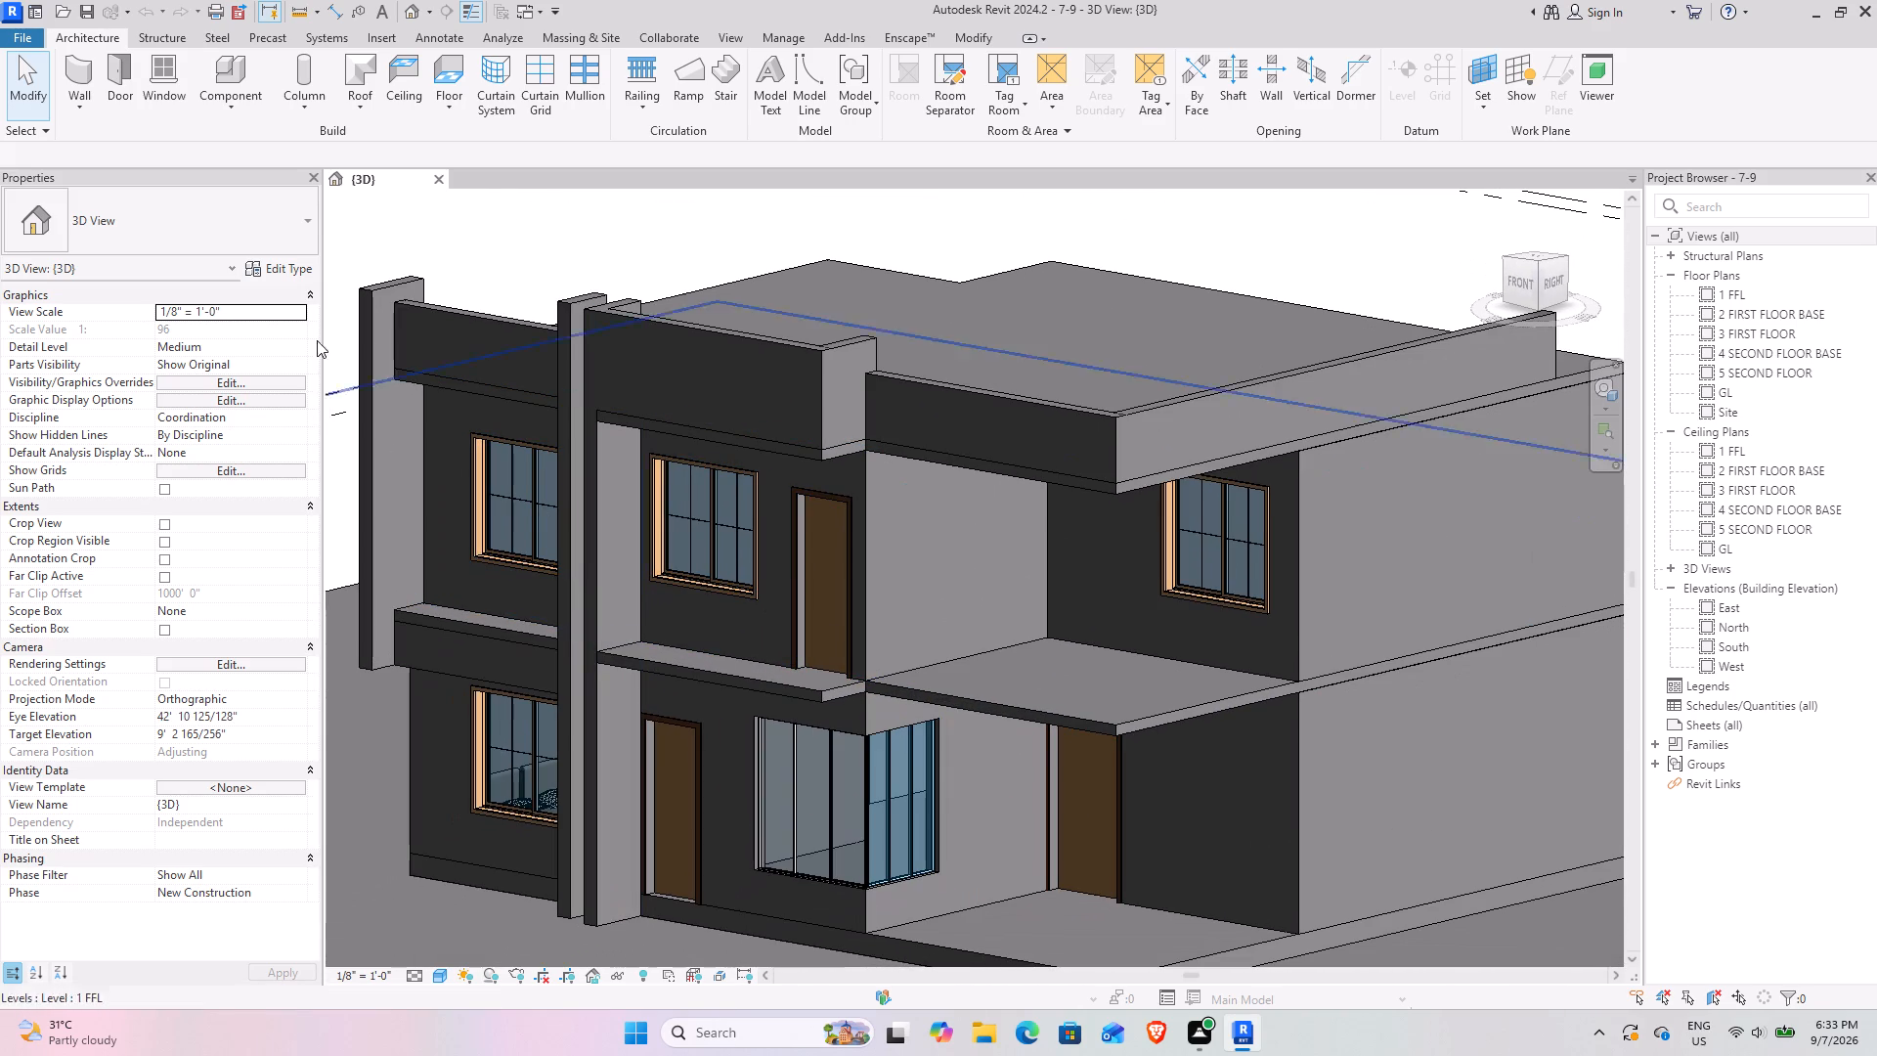
Create a new project material in the Material Browser and name it outer wall.
left_click(781, 30)
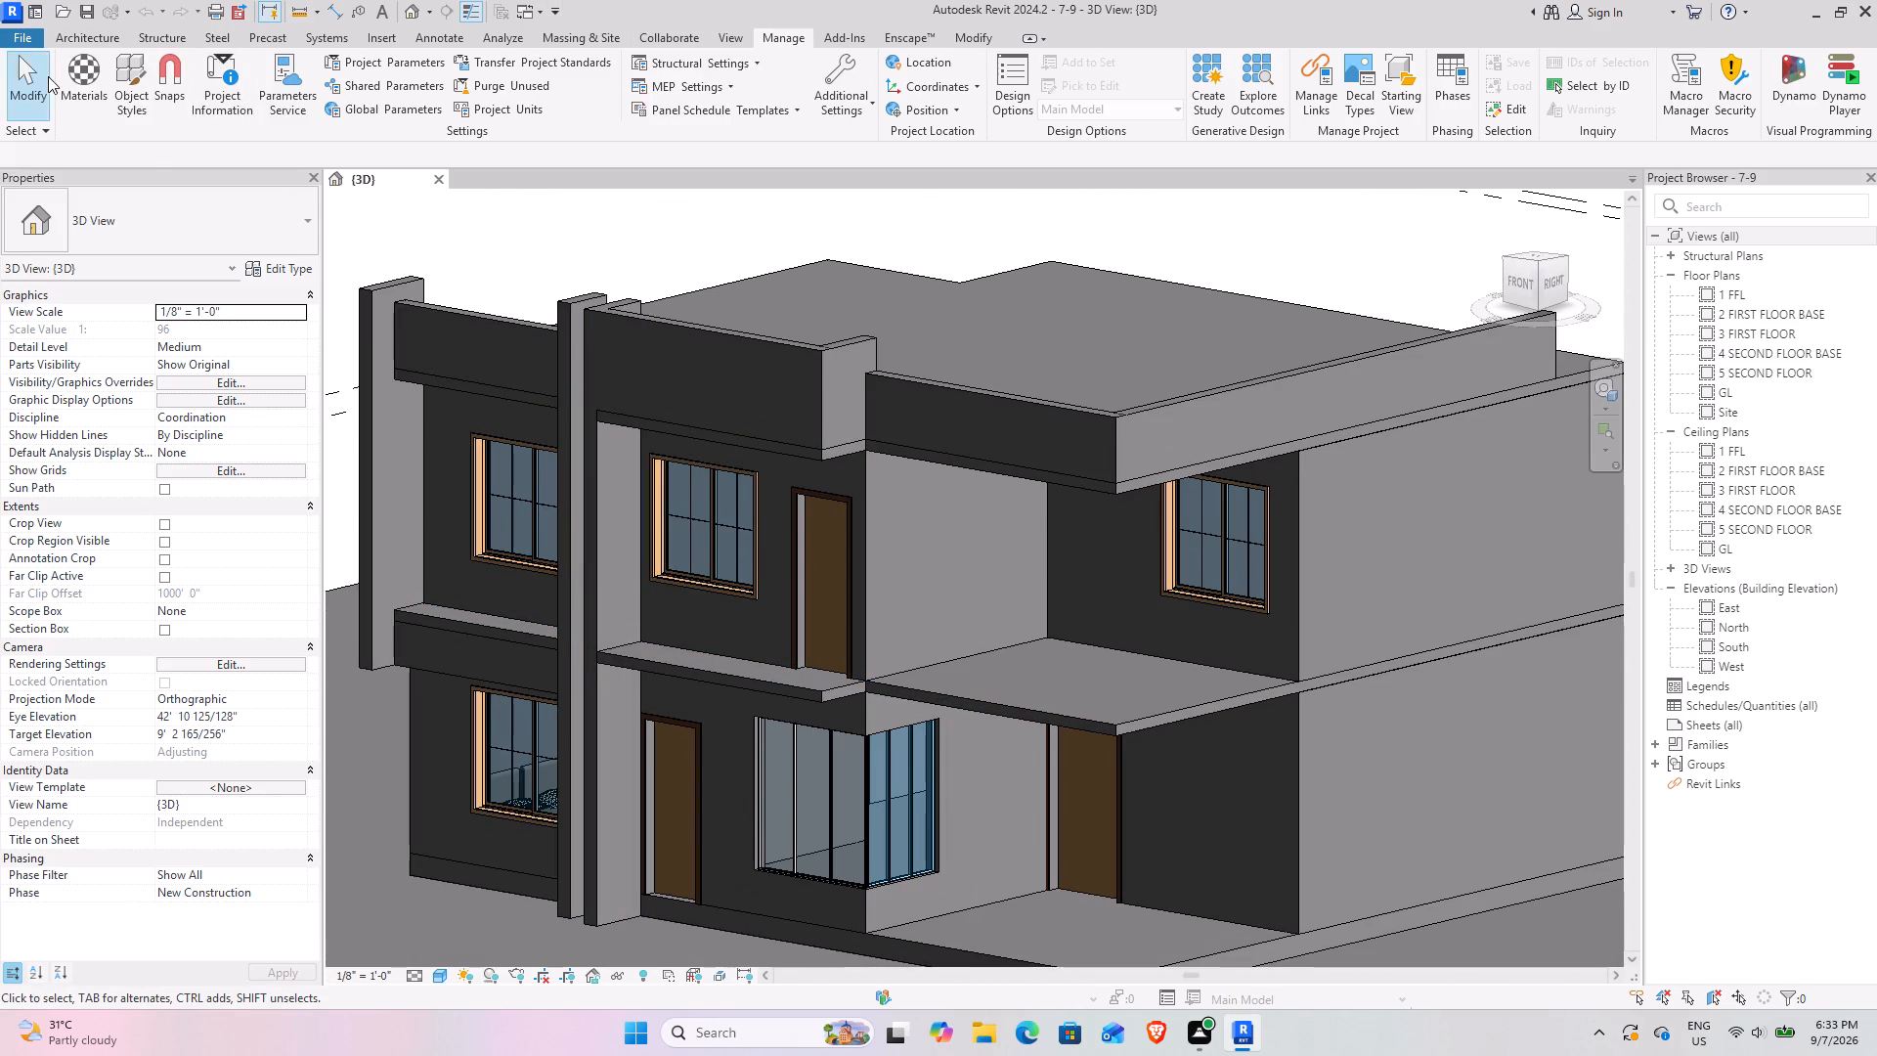
left_click(48, 76)
left_click(84, 72)
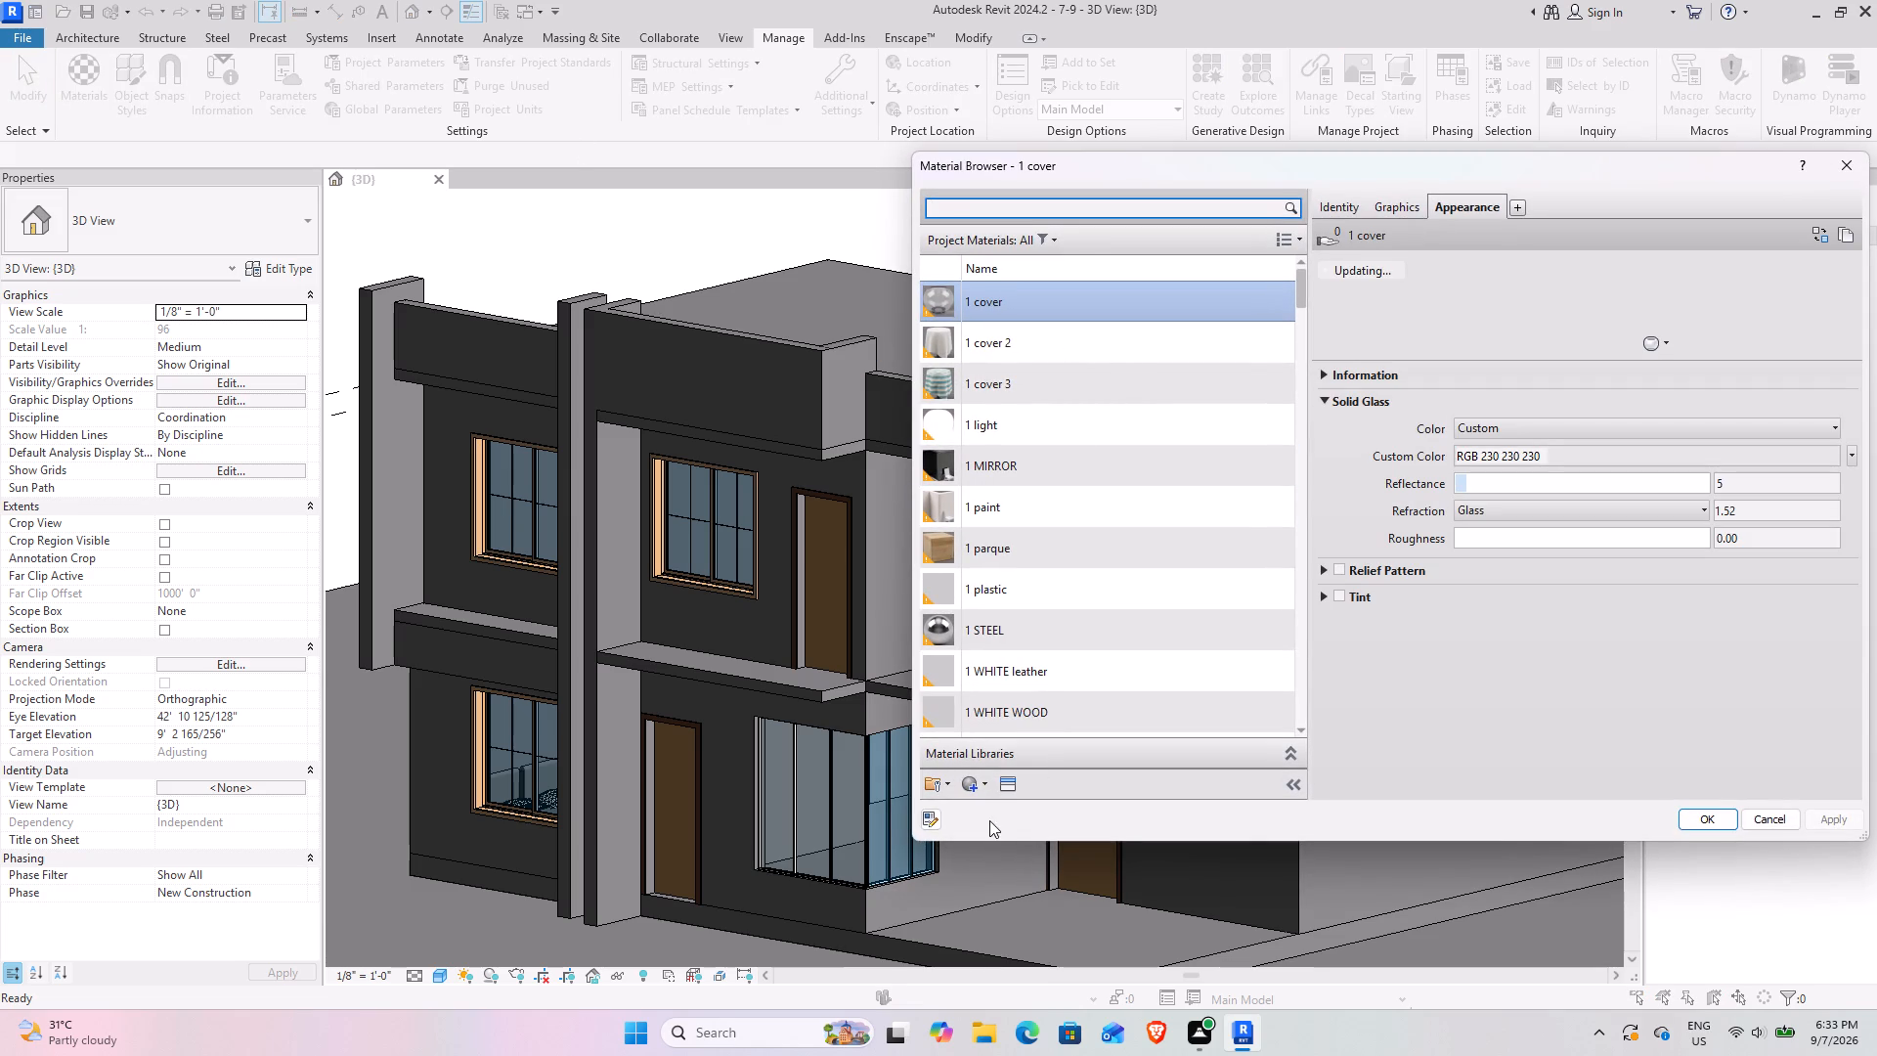
left_click(964, 791)
left_click(1013, 806)
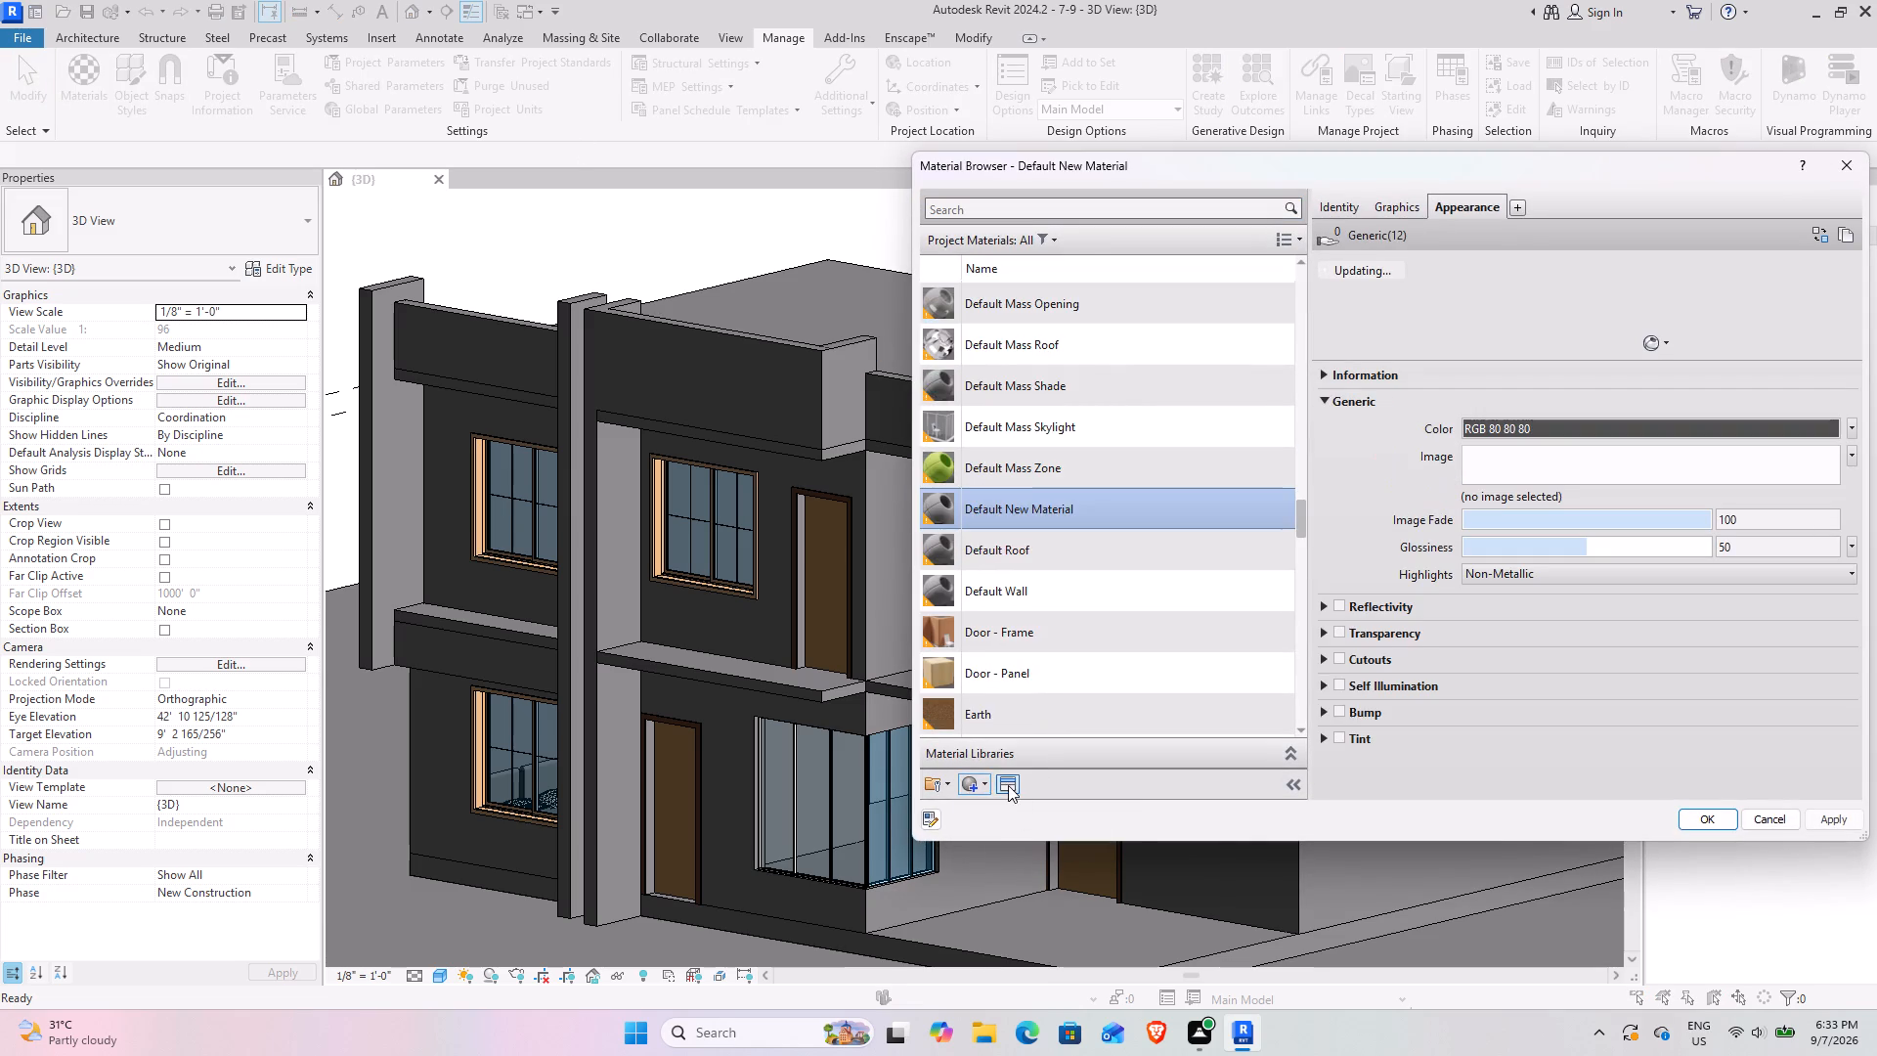
left_click(1008, 785)
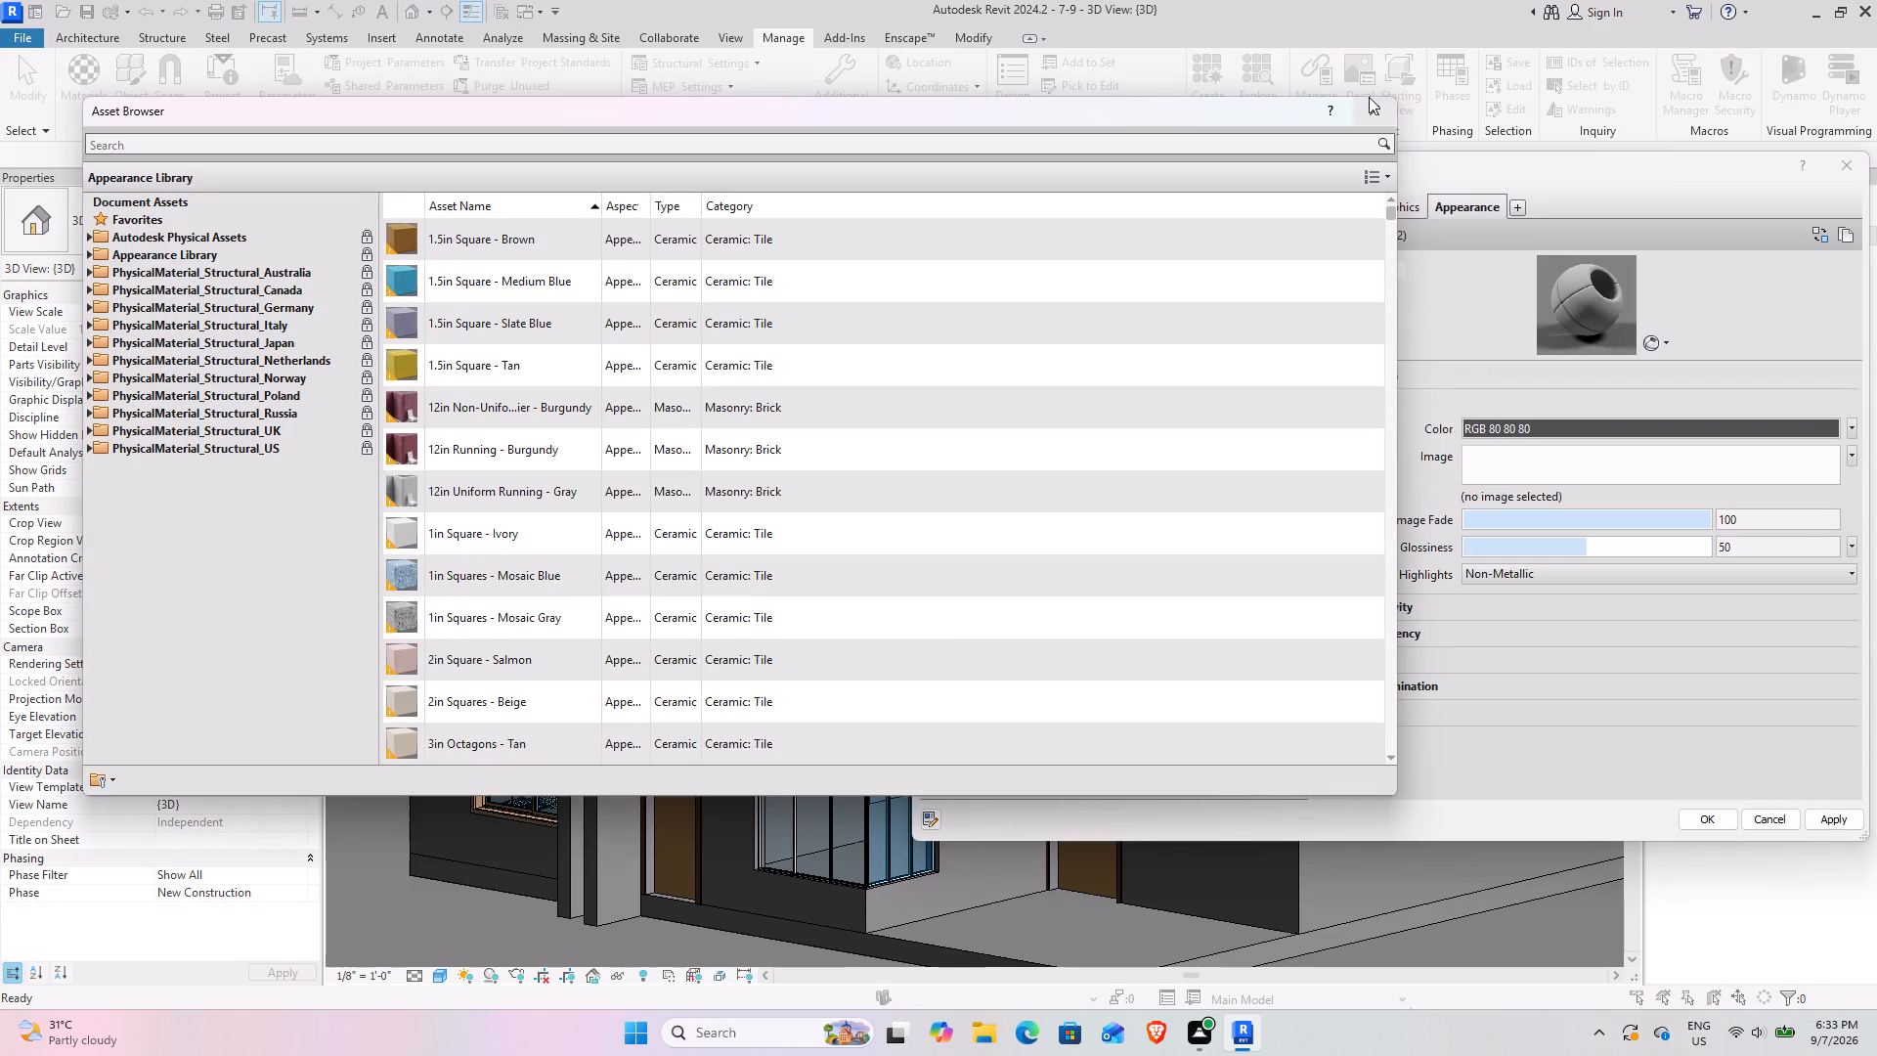
left_click(1395, 115)
left_click(1336, 218)
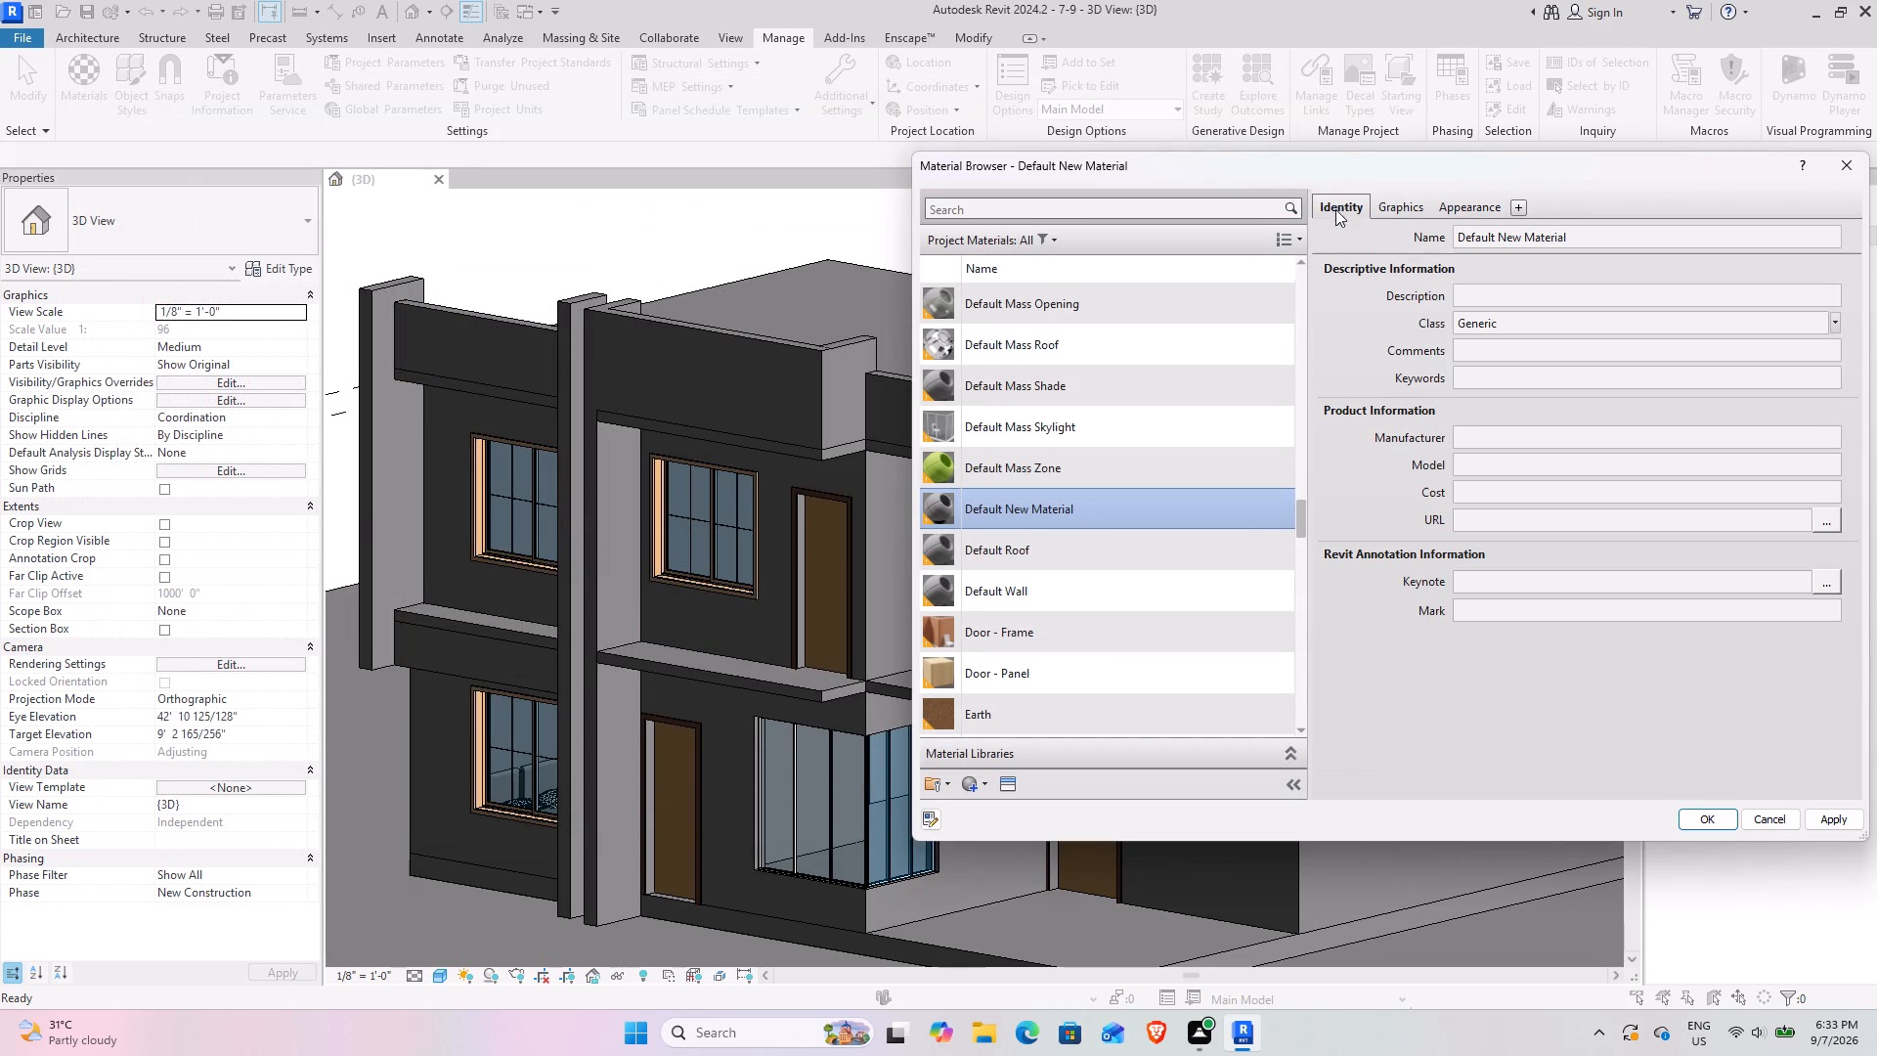
left_click(1613, 241)
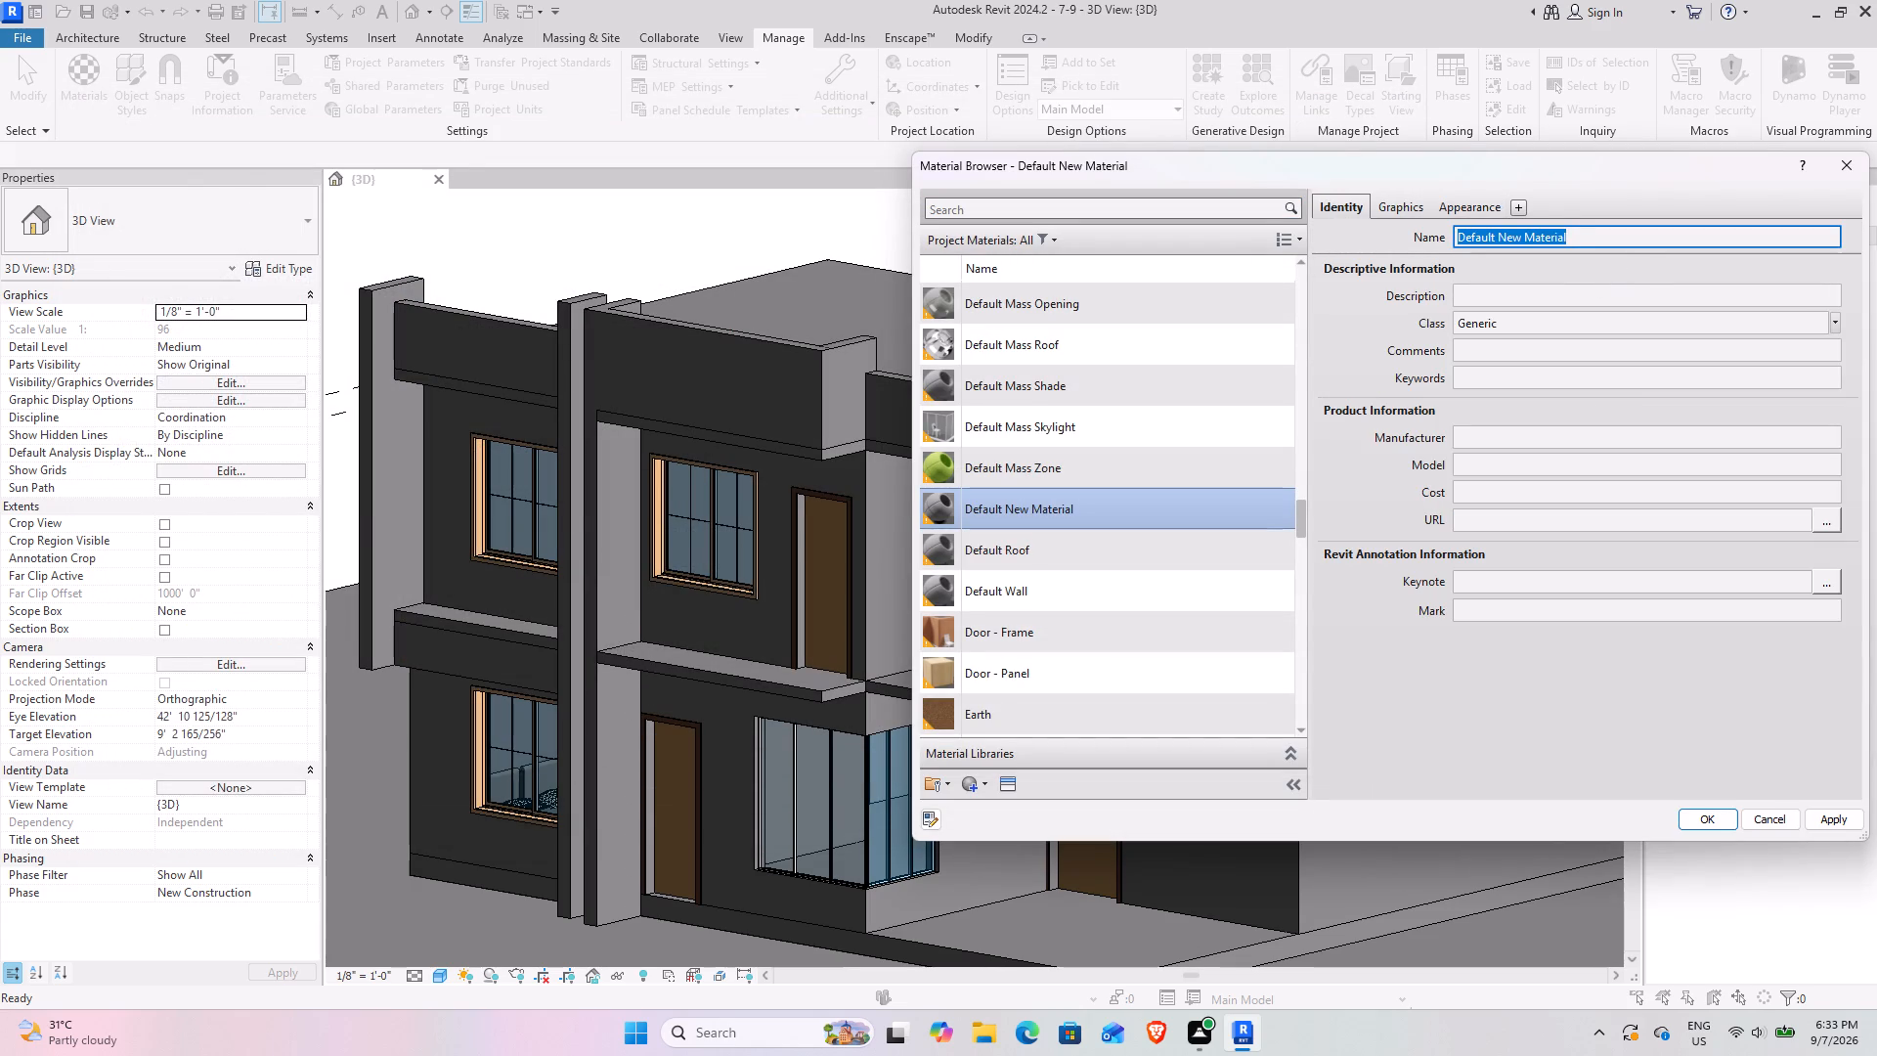
type("outer ew")
key("BackSpace")
key("BackSpace")
key("w")
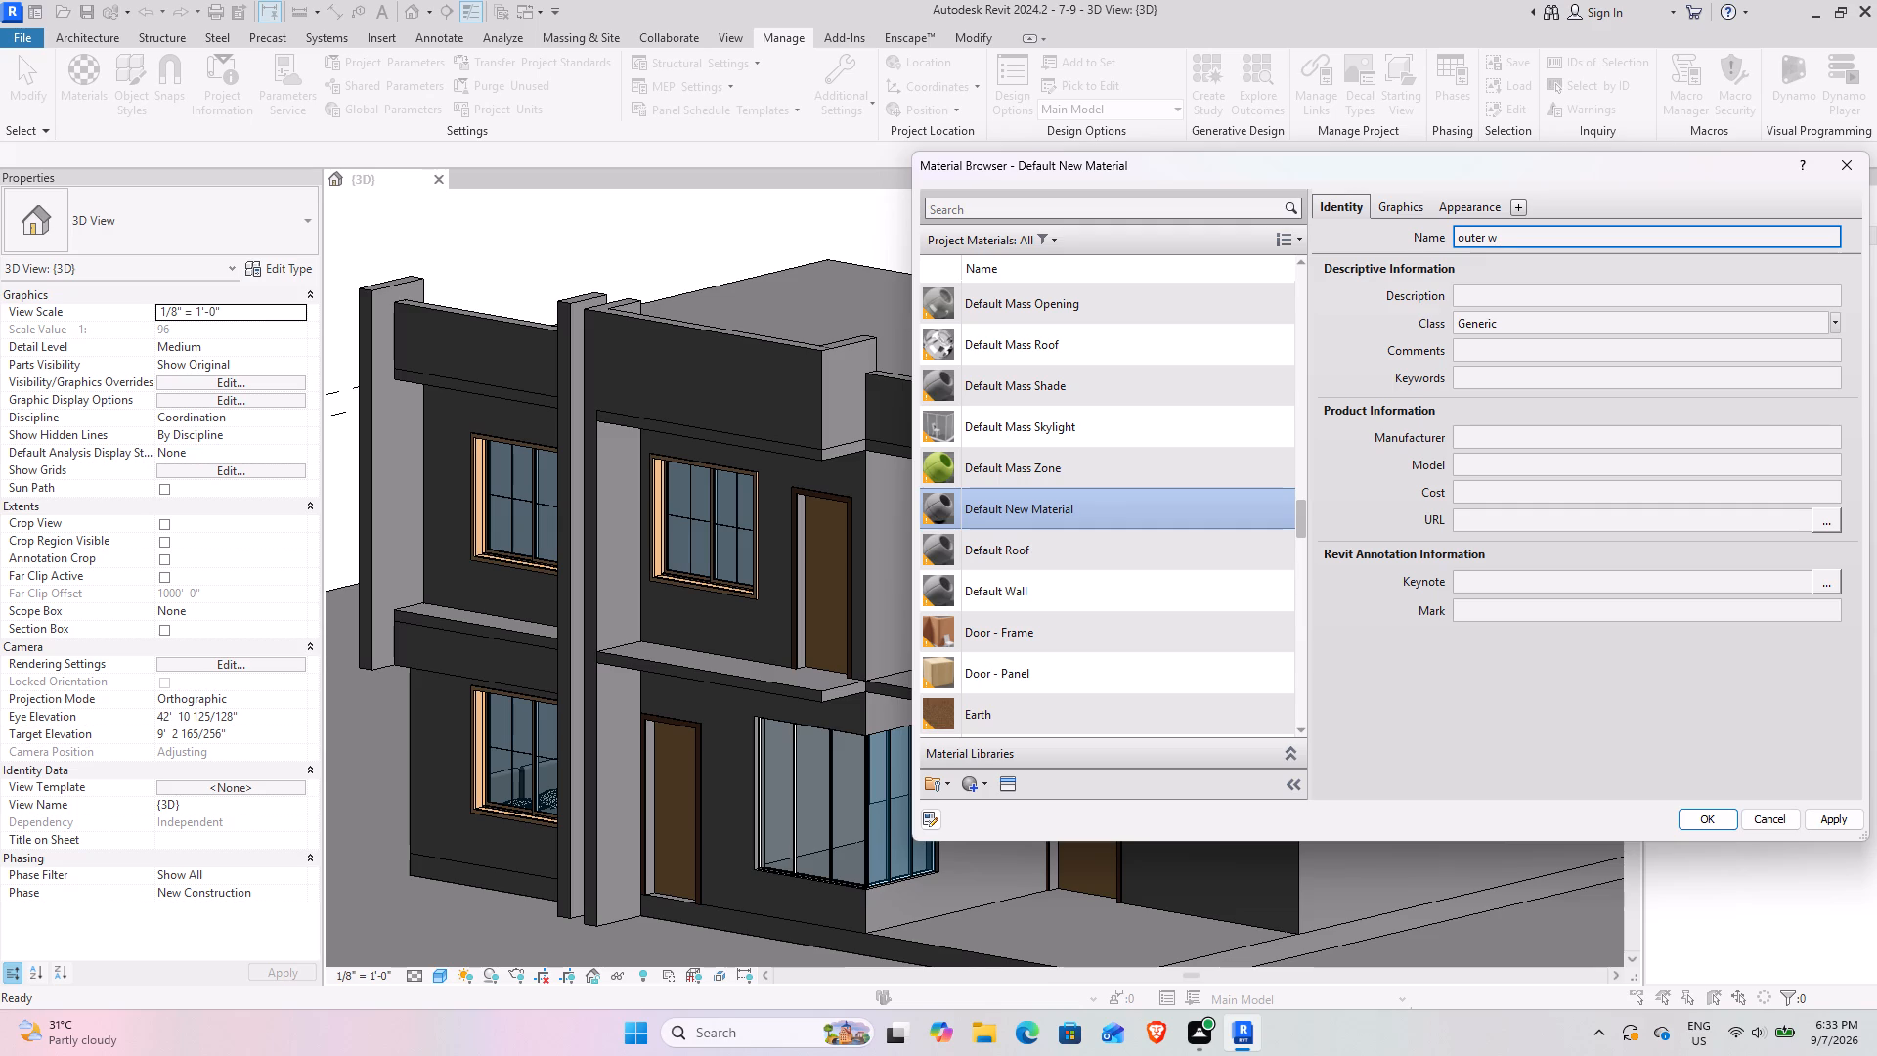
type("all")
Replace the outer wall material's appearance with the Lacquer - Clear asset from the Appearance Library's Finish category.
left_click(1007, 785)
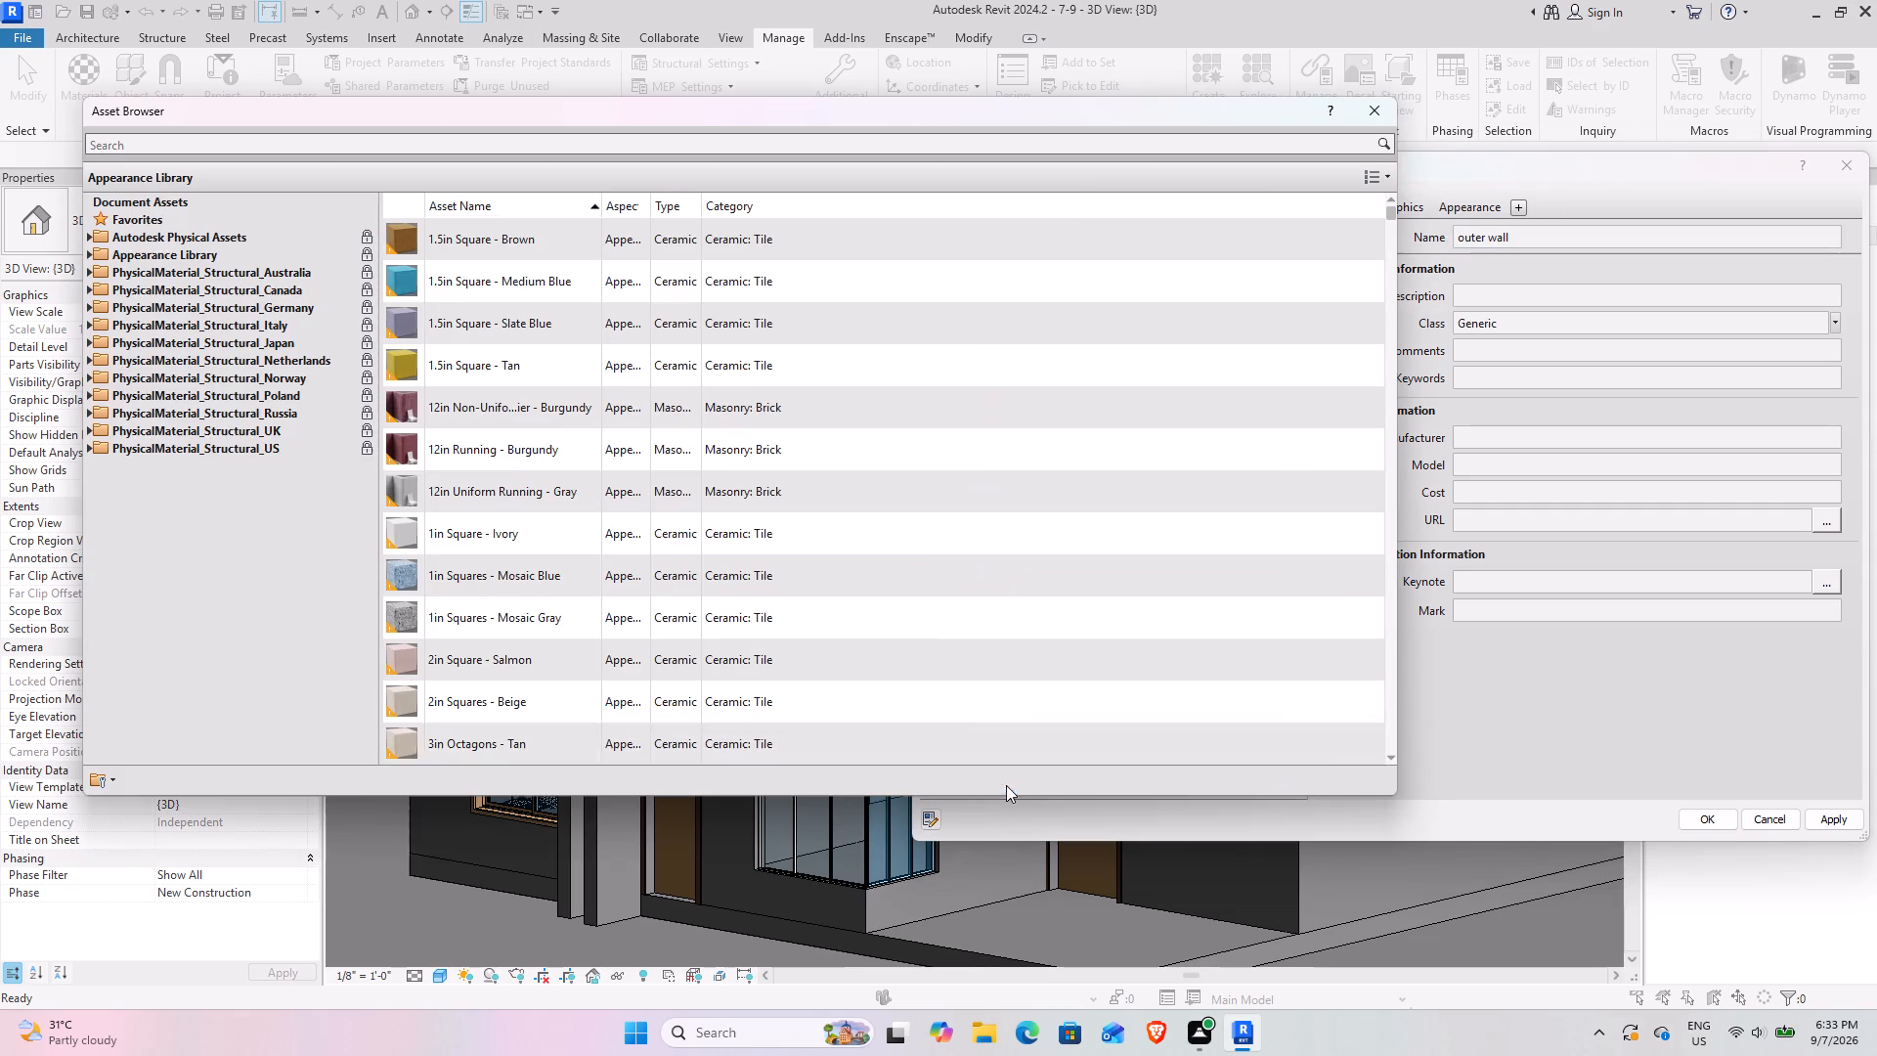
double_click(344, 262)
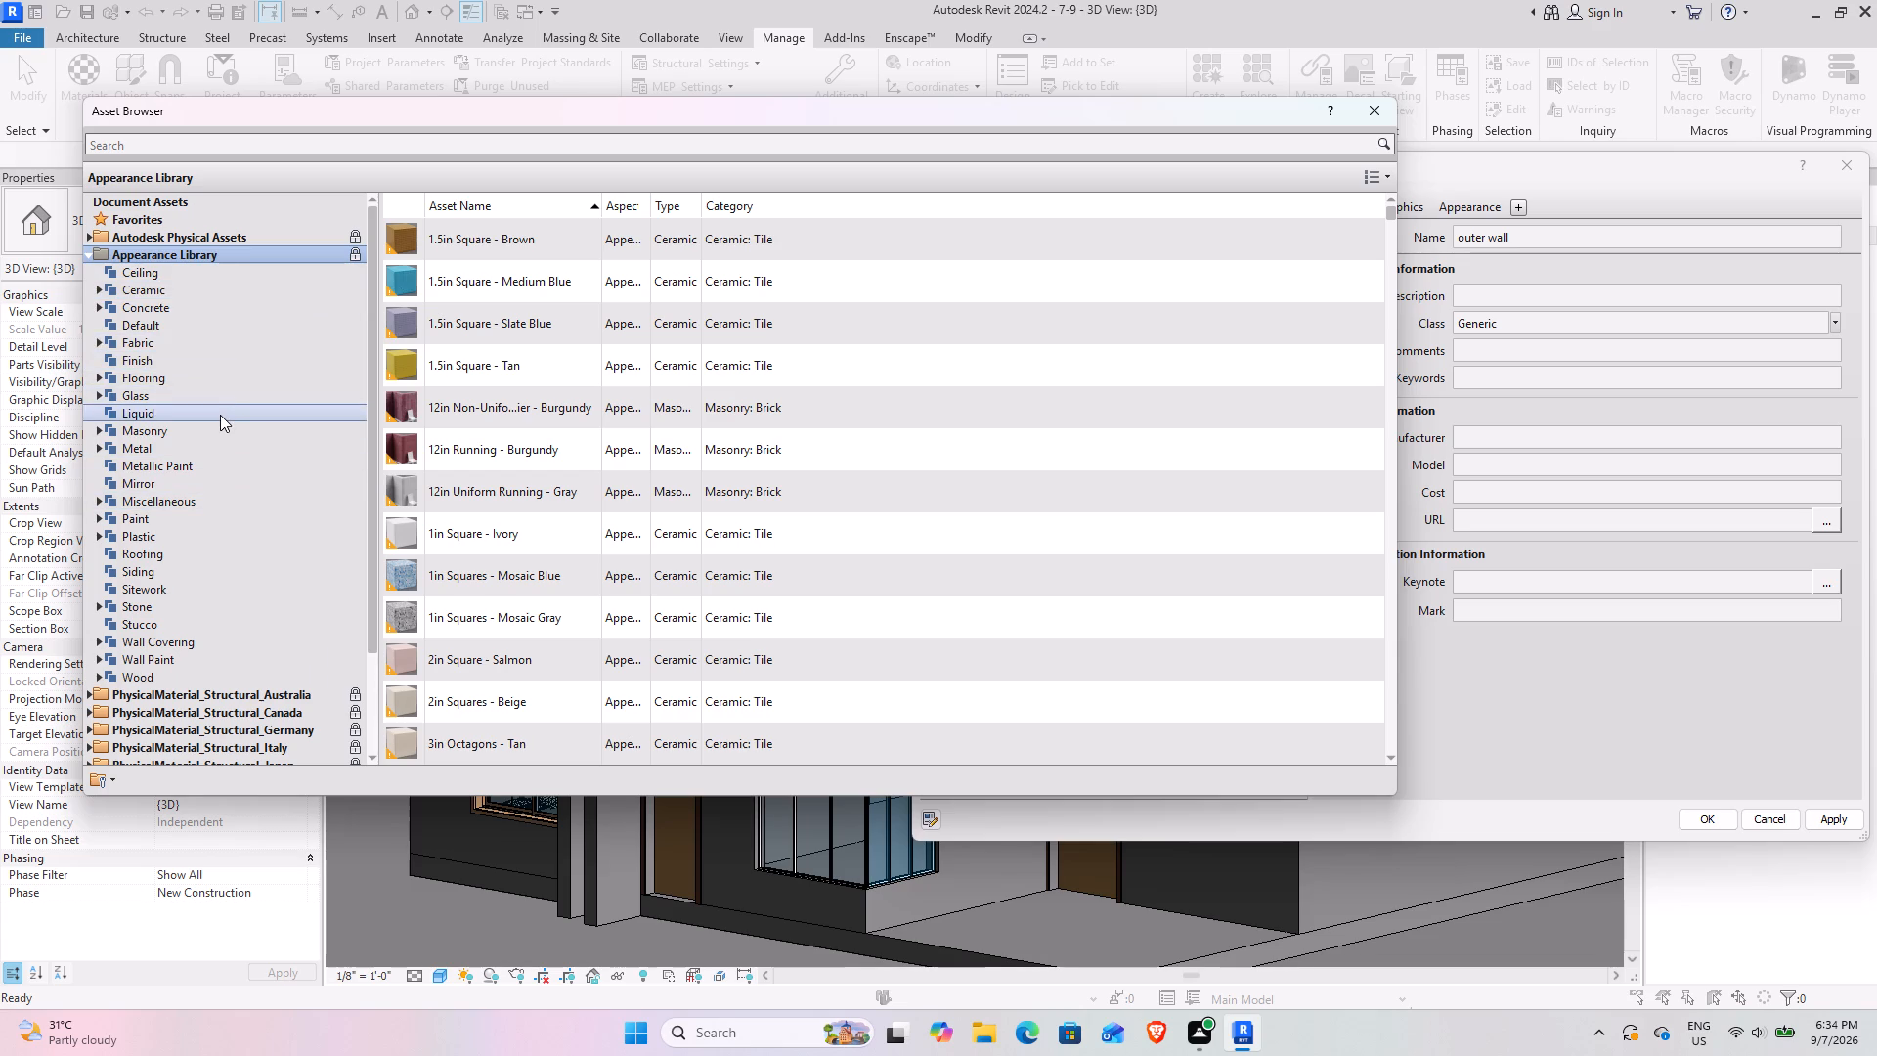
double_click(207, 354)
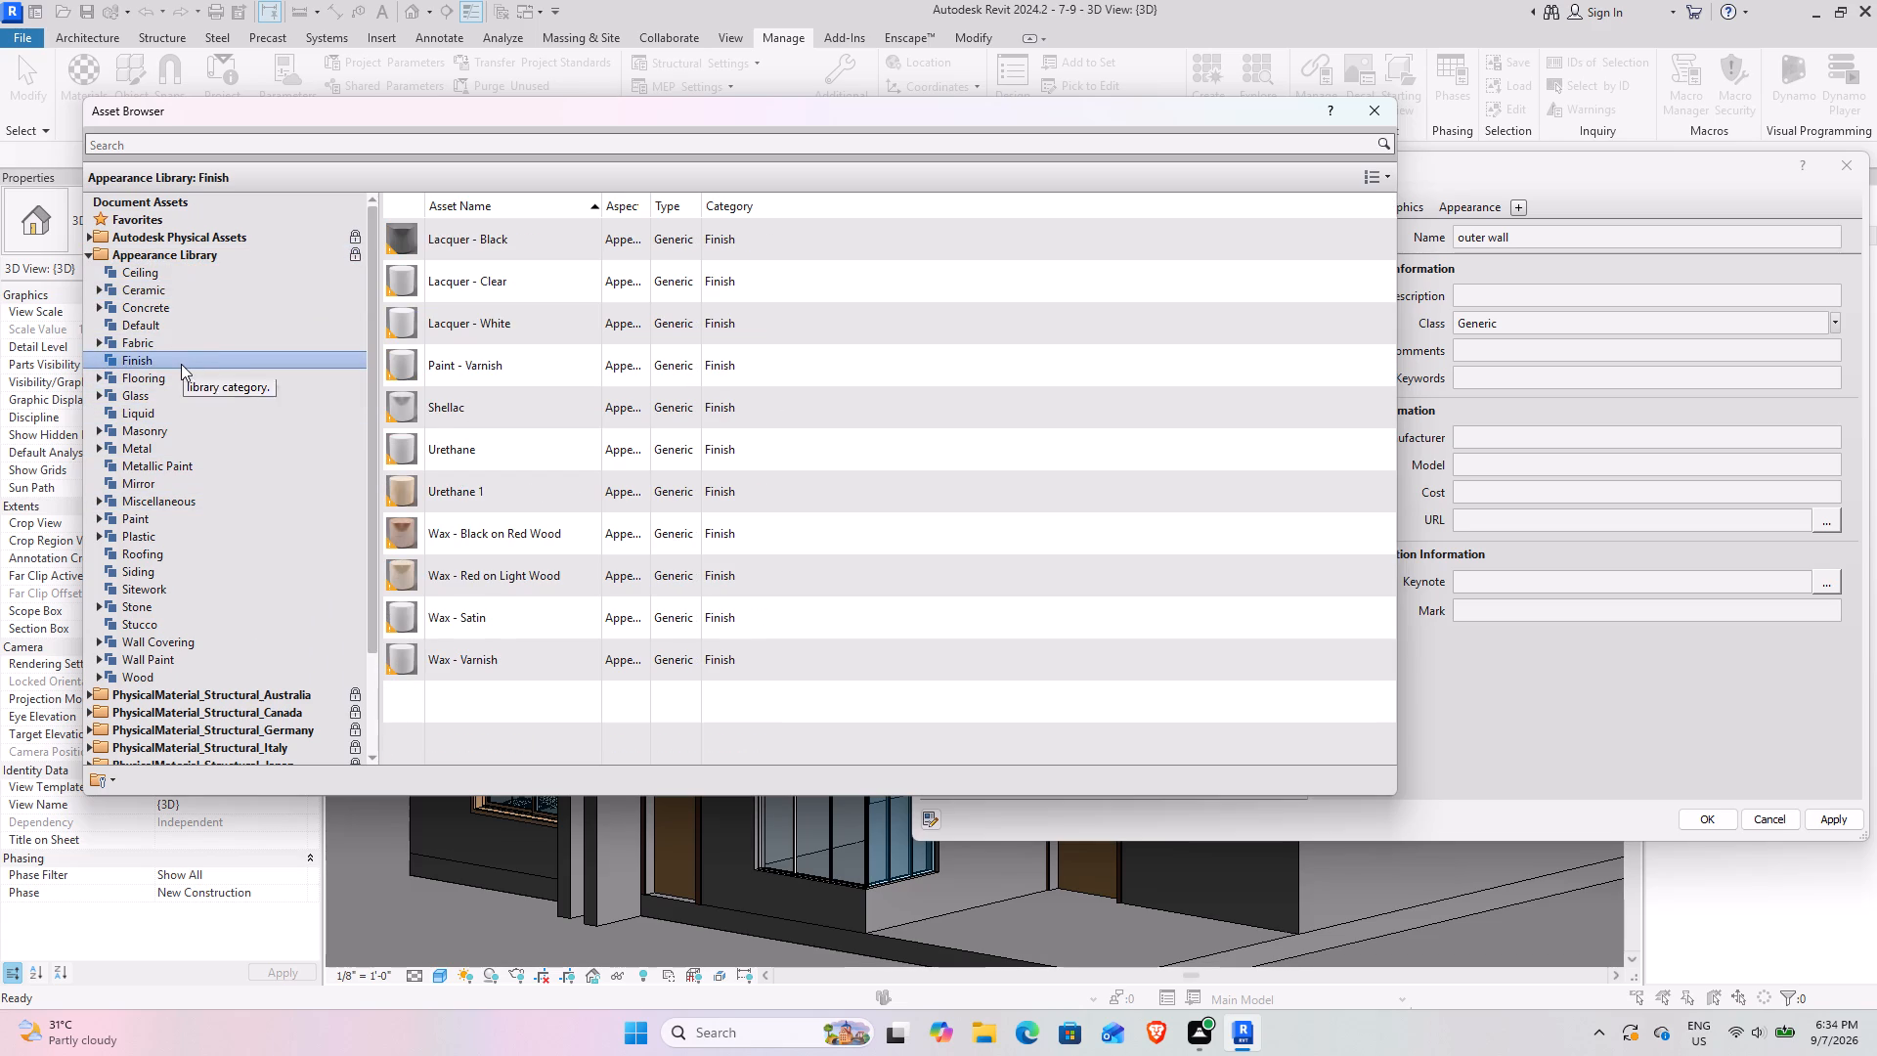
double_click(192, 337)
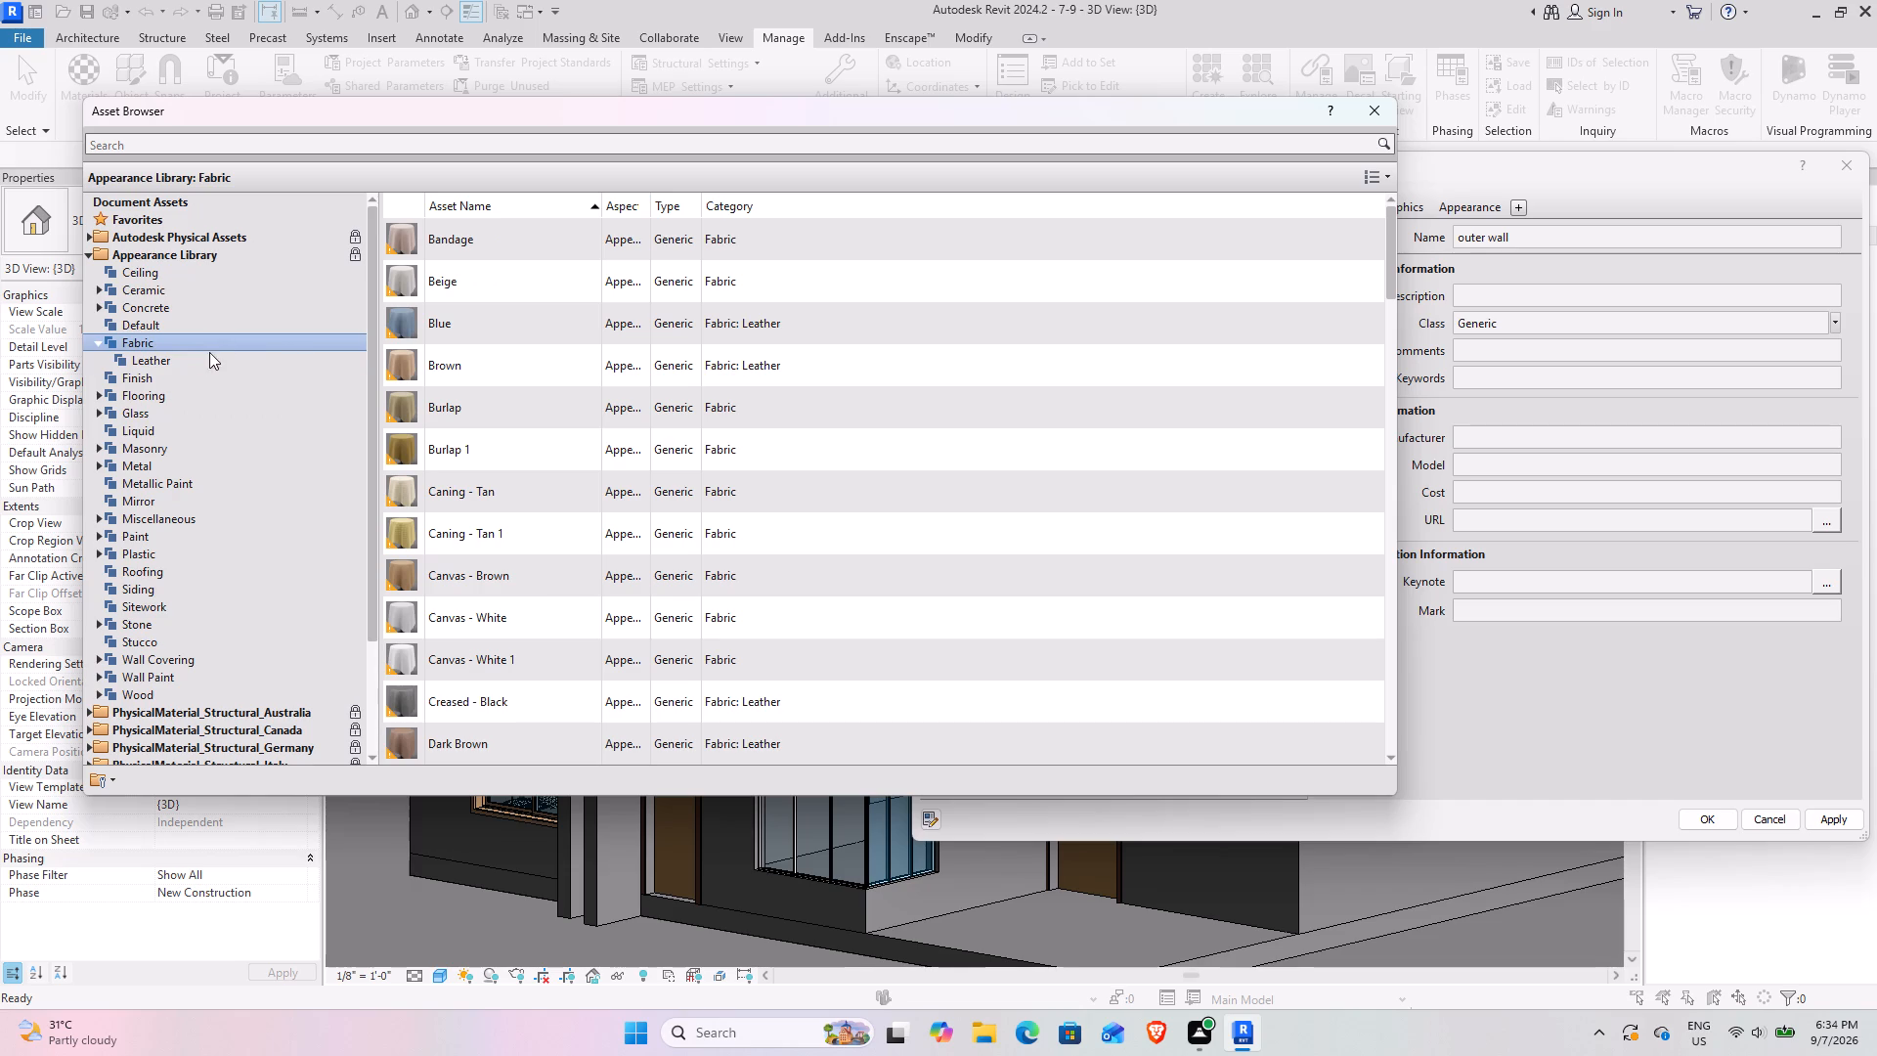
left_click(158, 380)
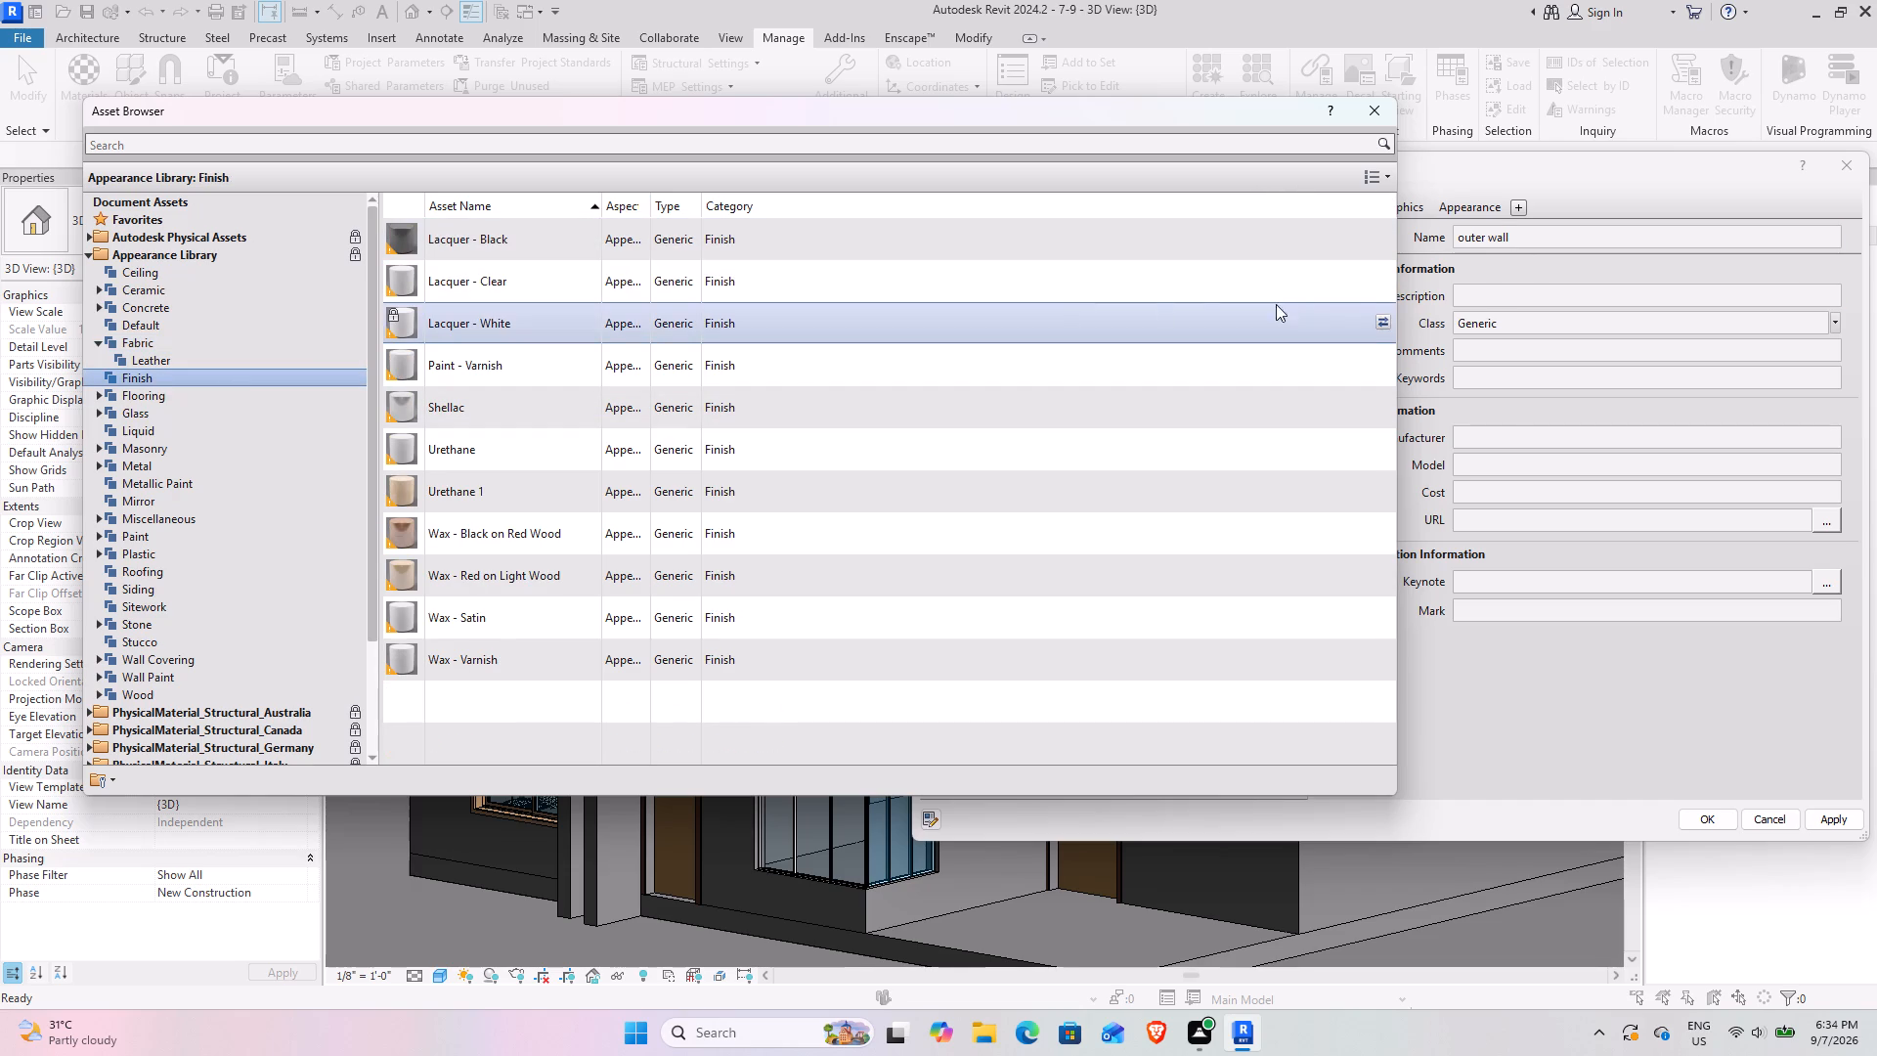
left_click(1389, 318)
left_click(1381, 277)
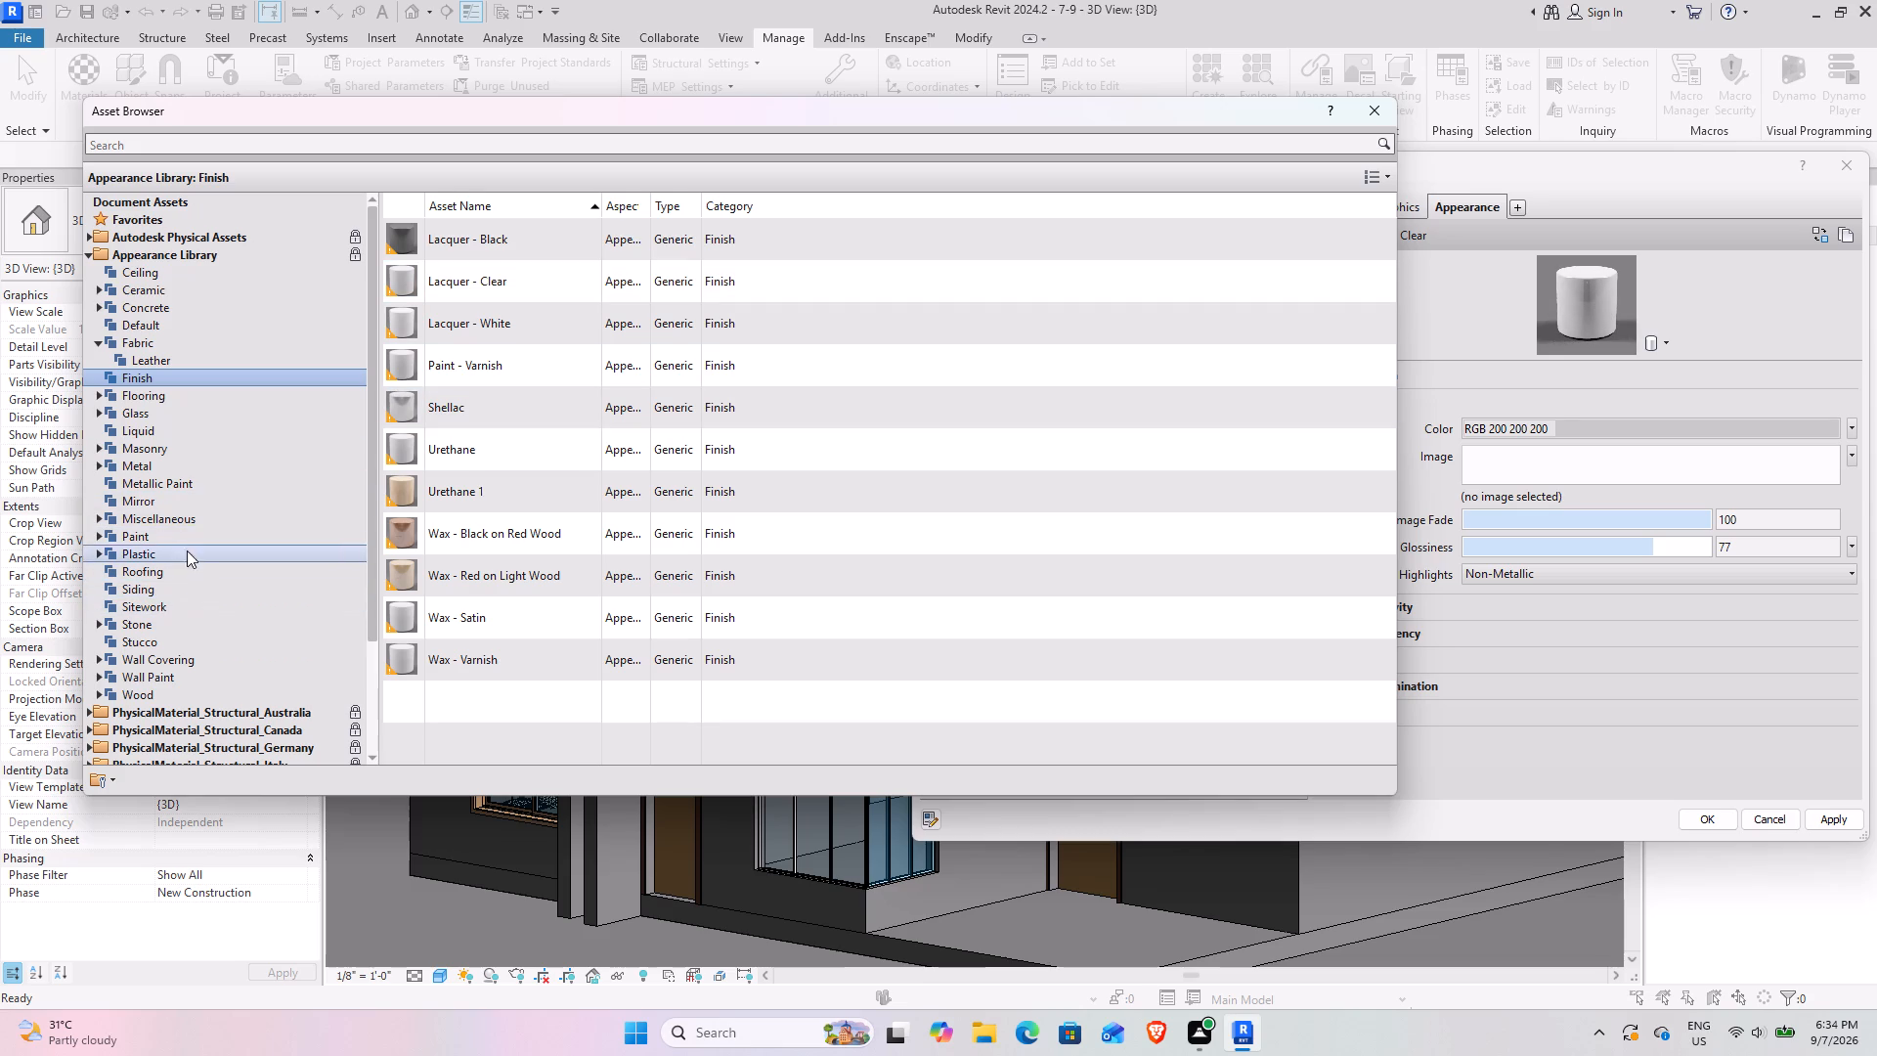
Replace the outer wall material's appearance with the Blue stones asset from the Sitework category.
double_click(167, 606)
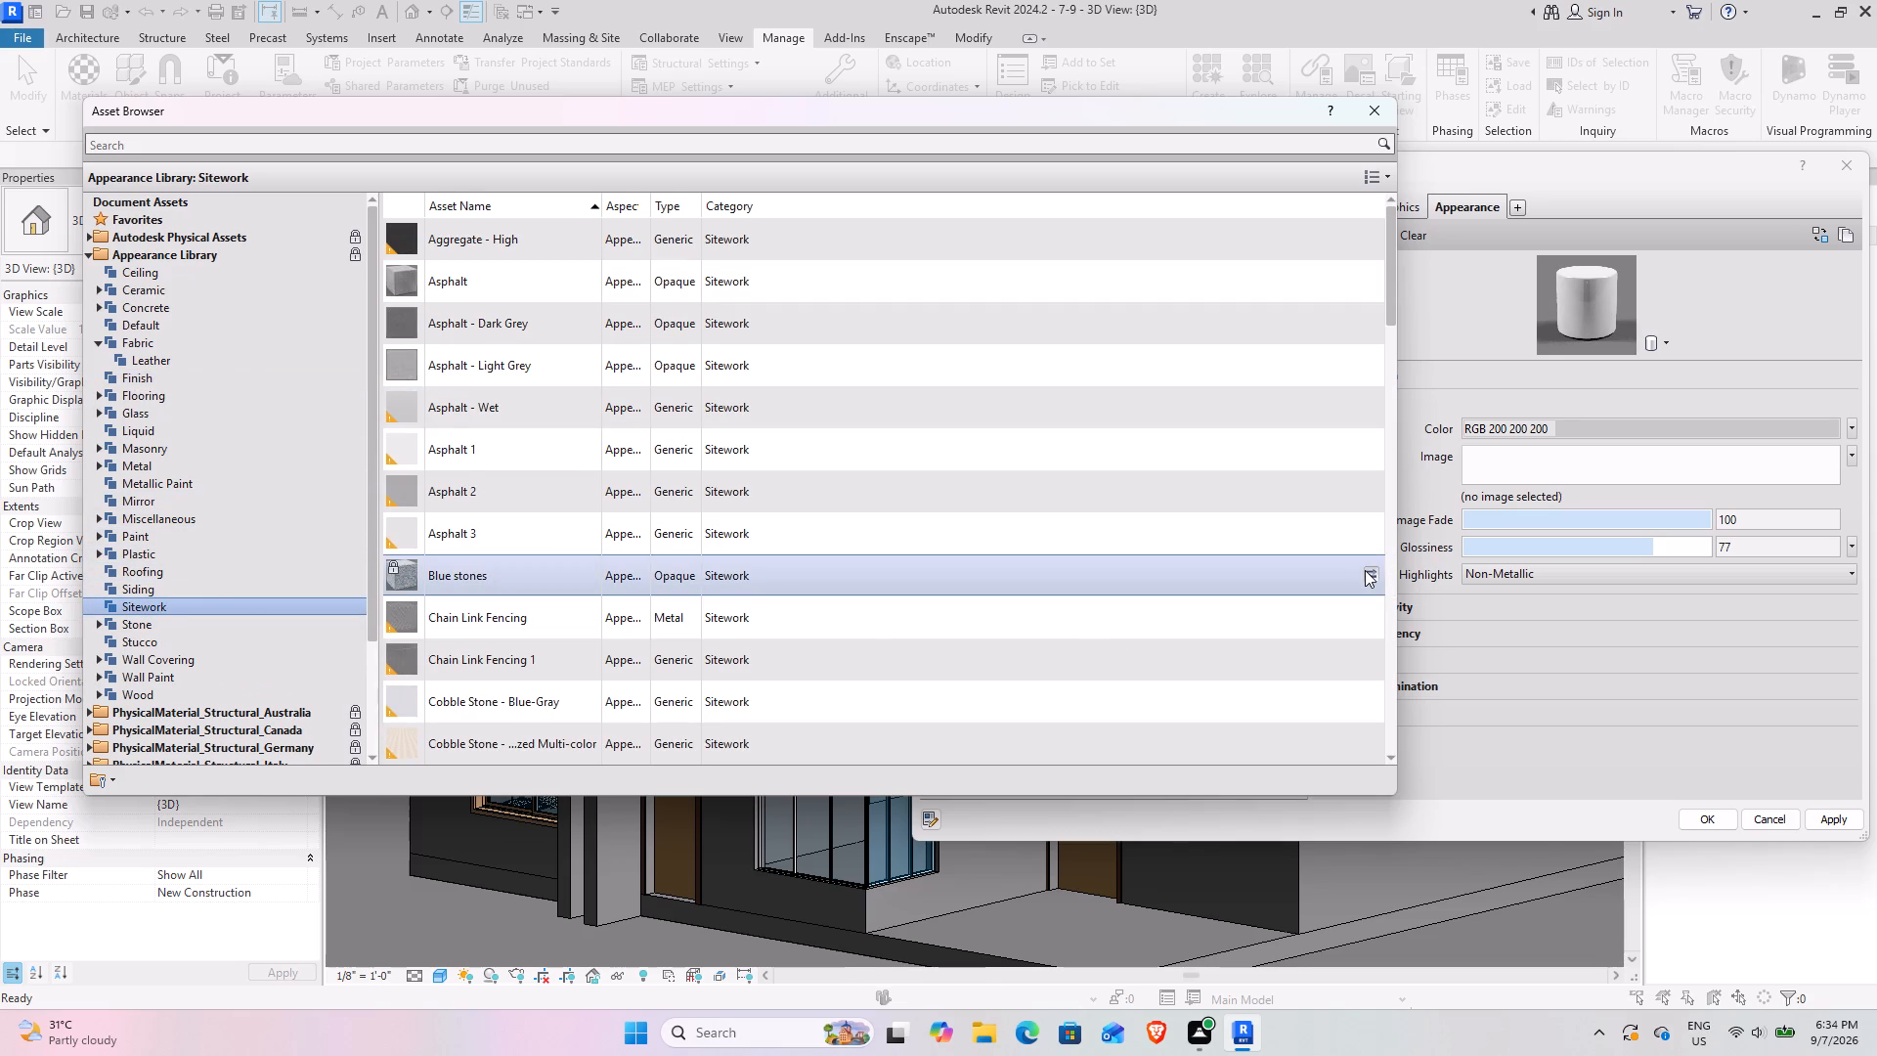
left_click(1365, 570)
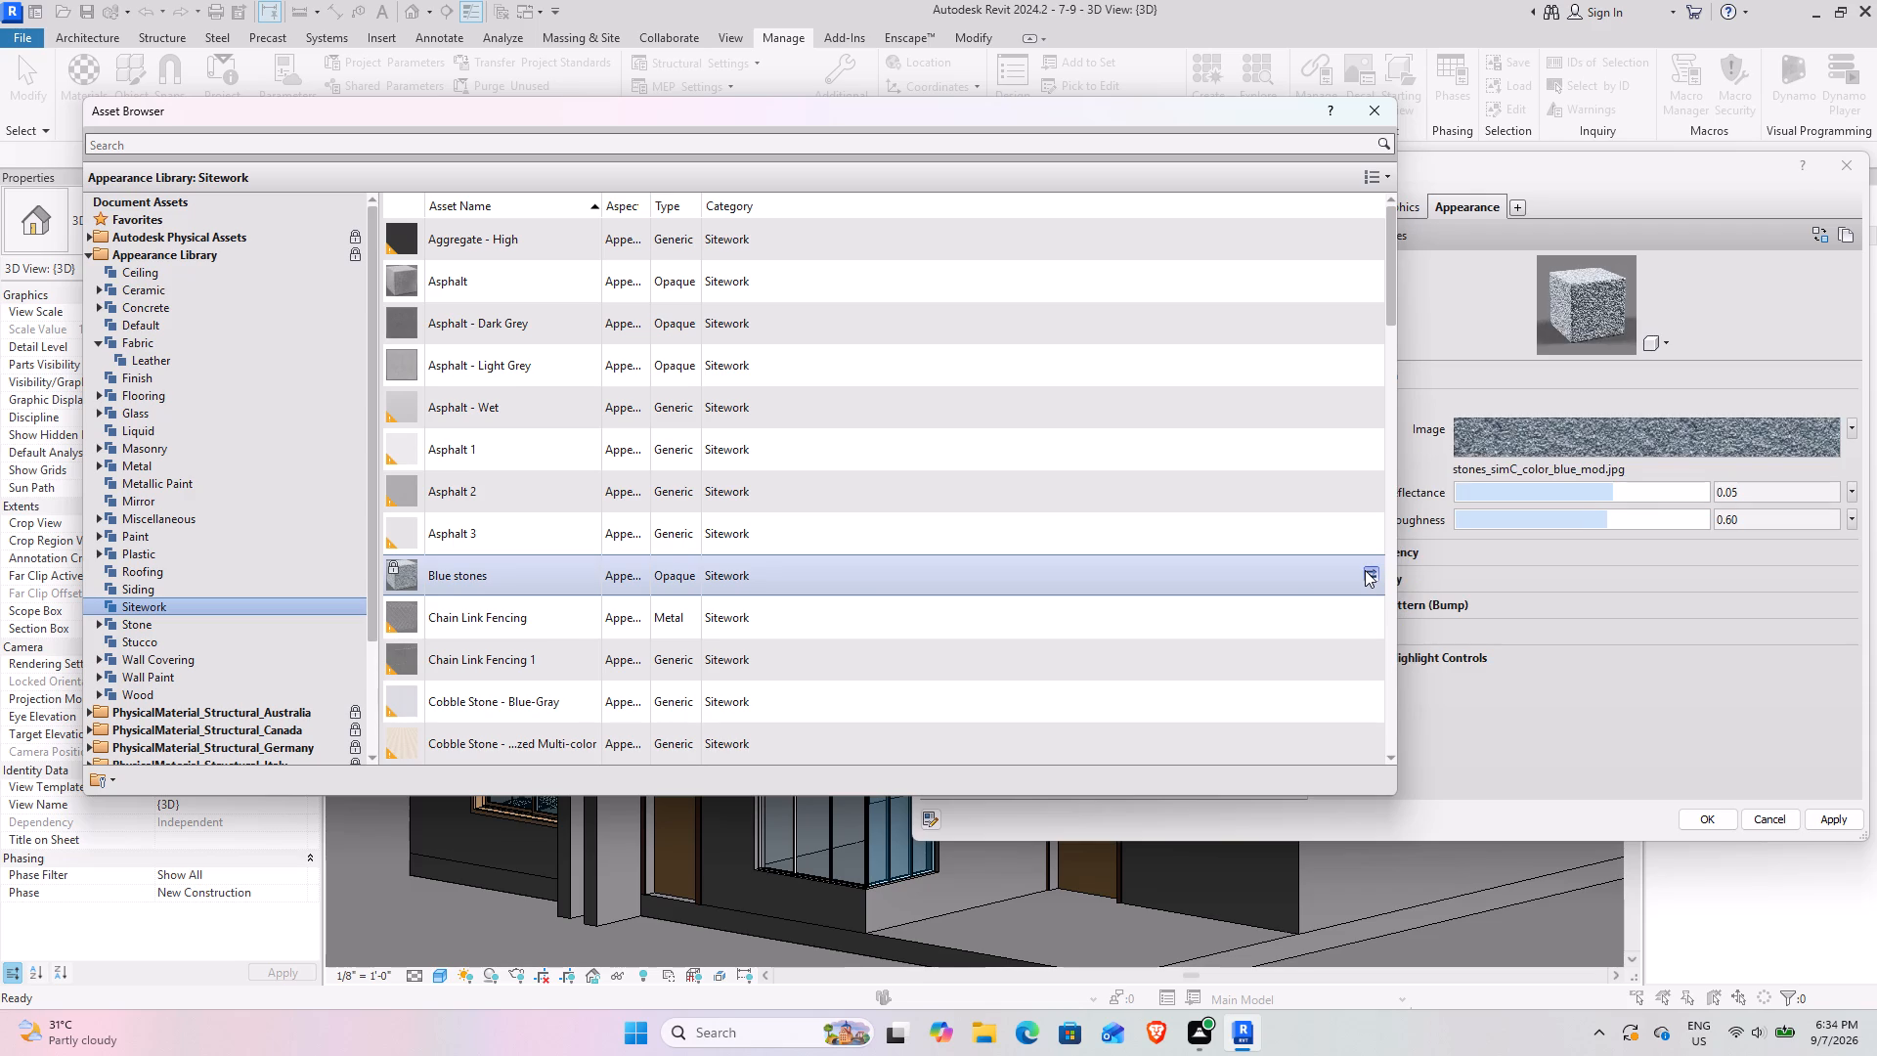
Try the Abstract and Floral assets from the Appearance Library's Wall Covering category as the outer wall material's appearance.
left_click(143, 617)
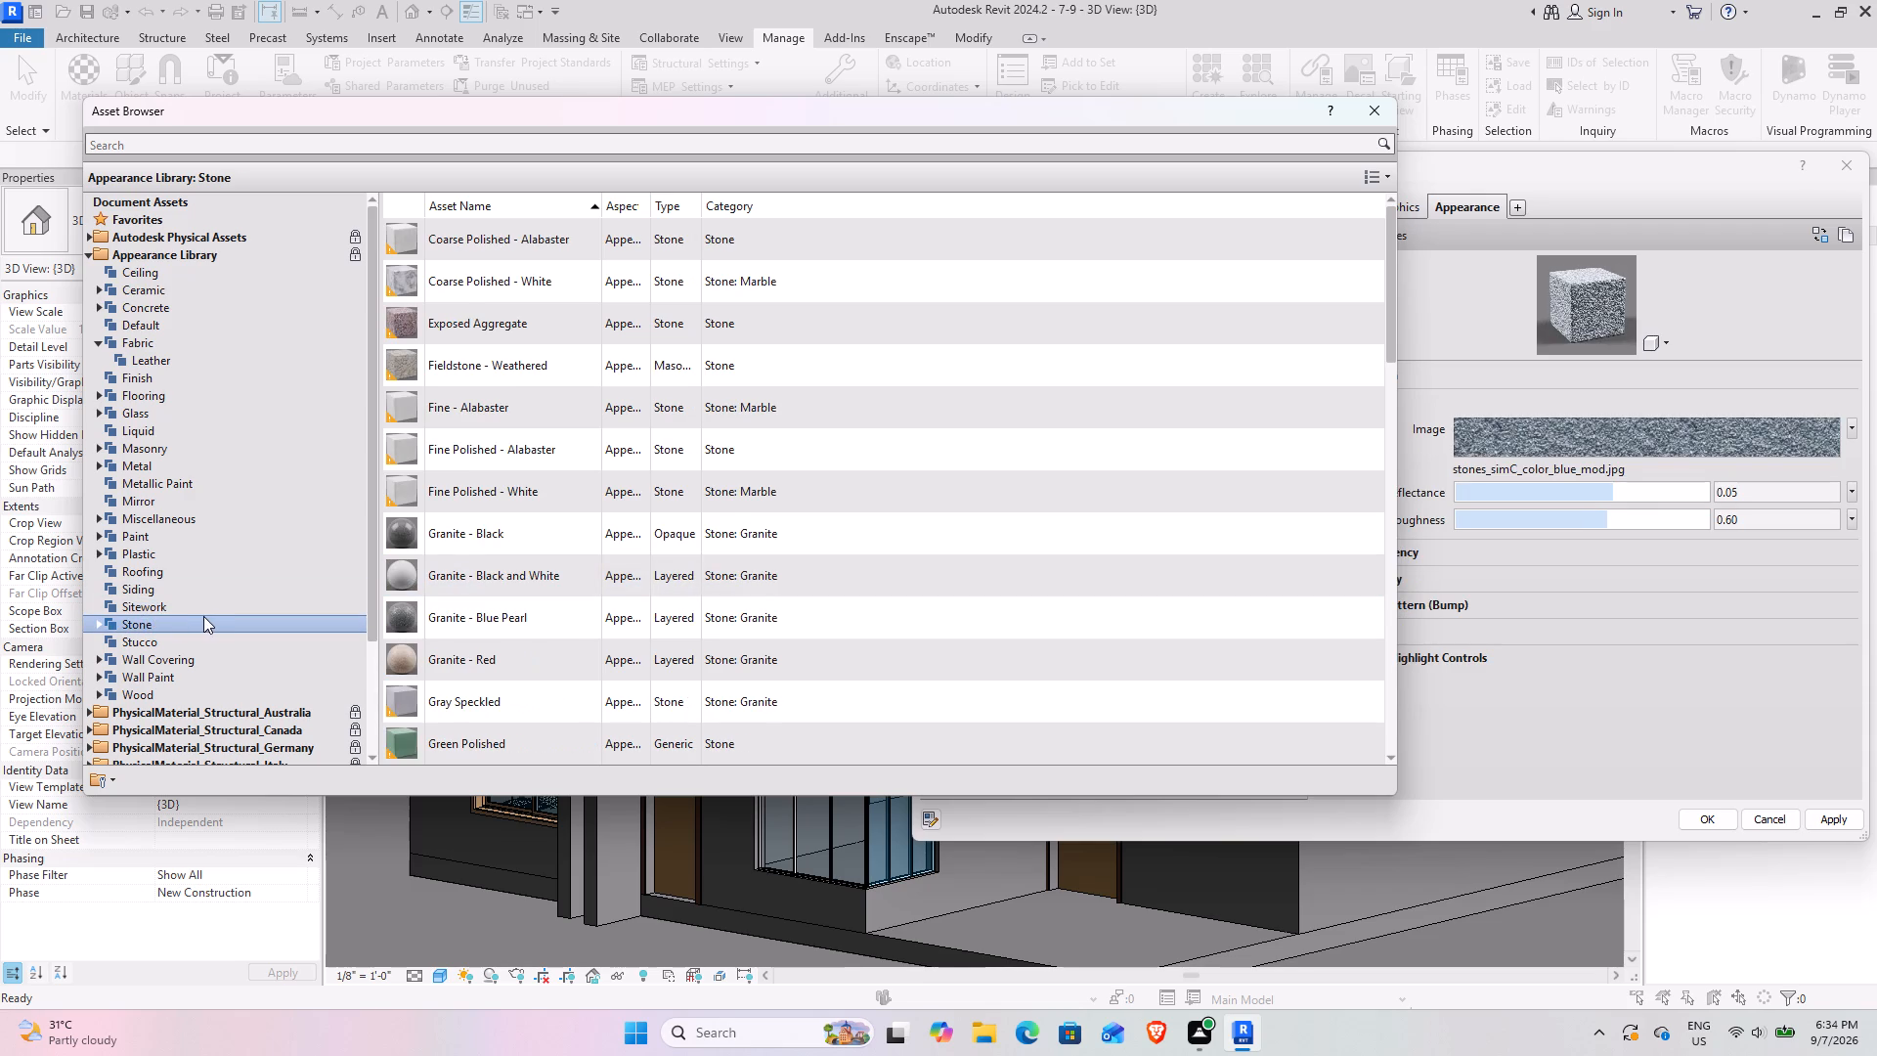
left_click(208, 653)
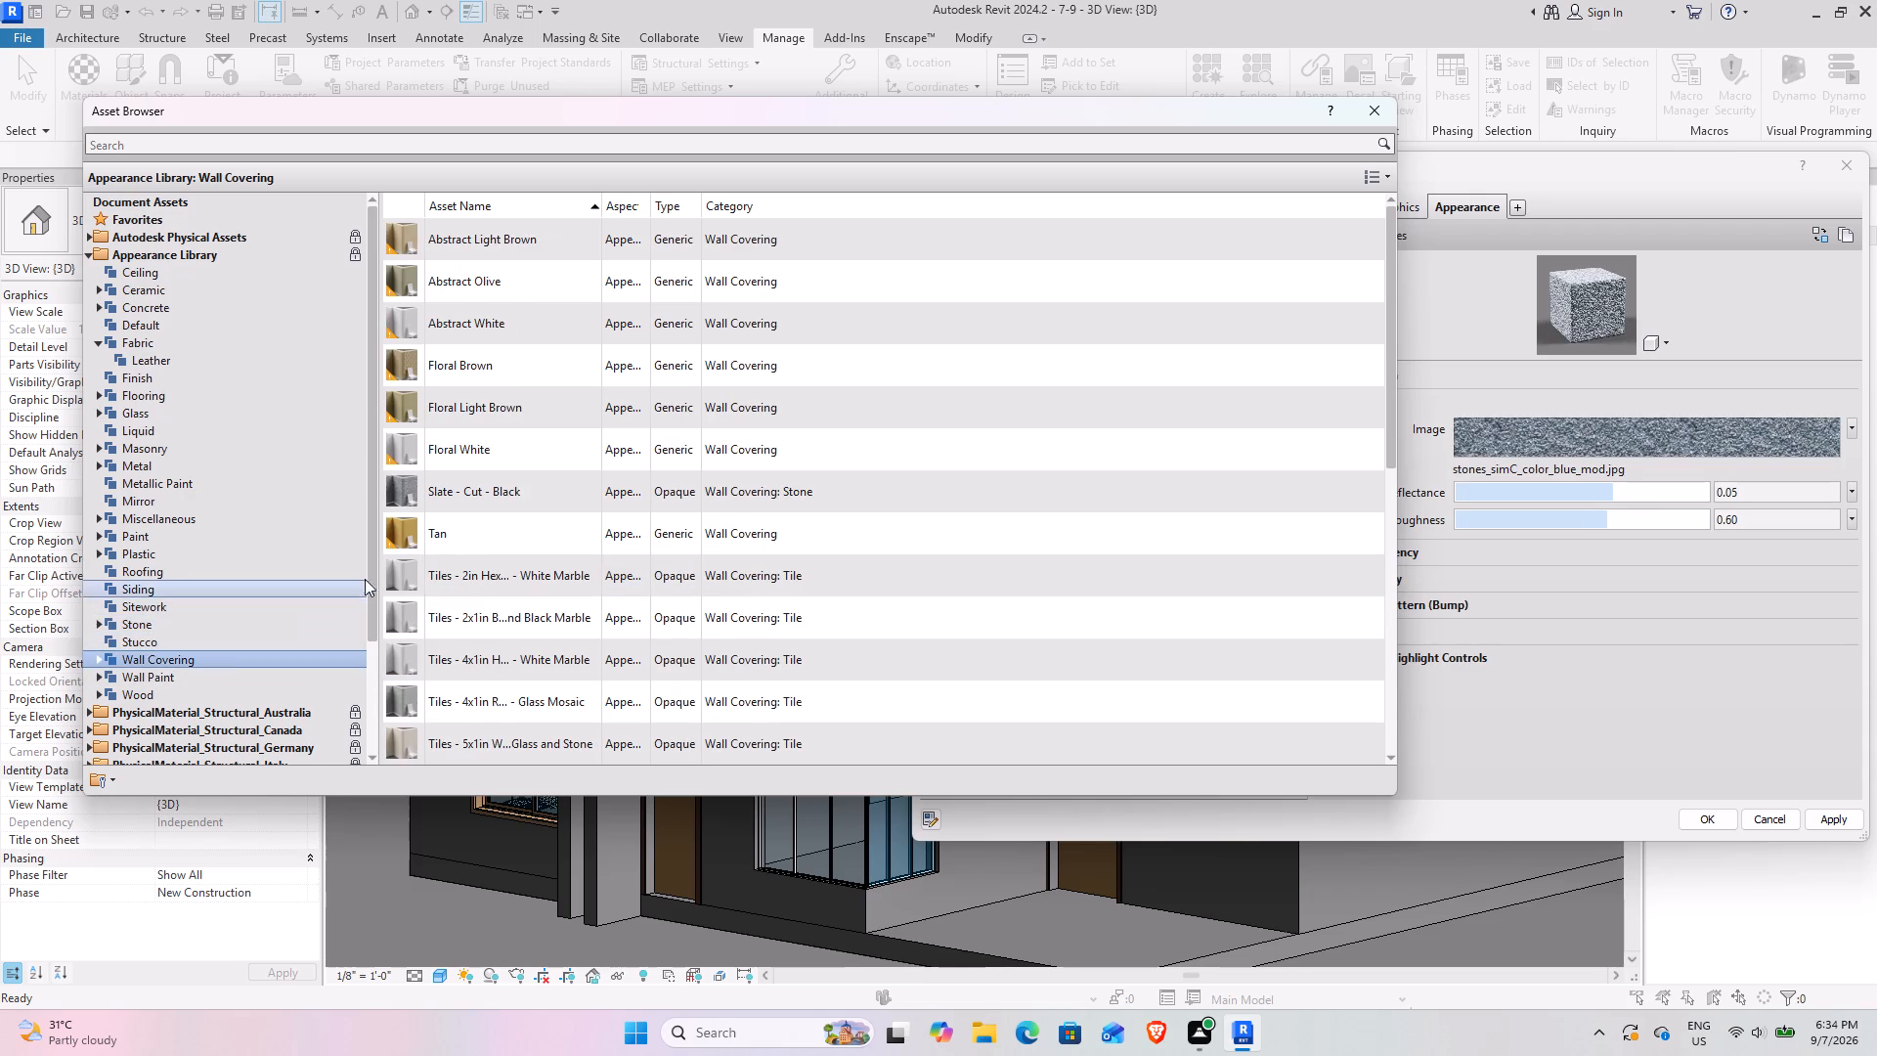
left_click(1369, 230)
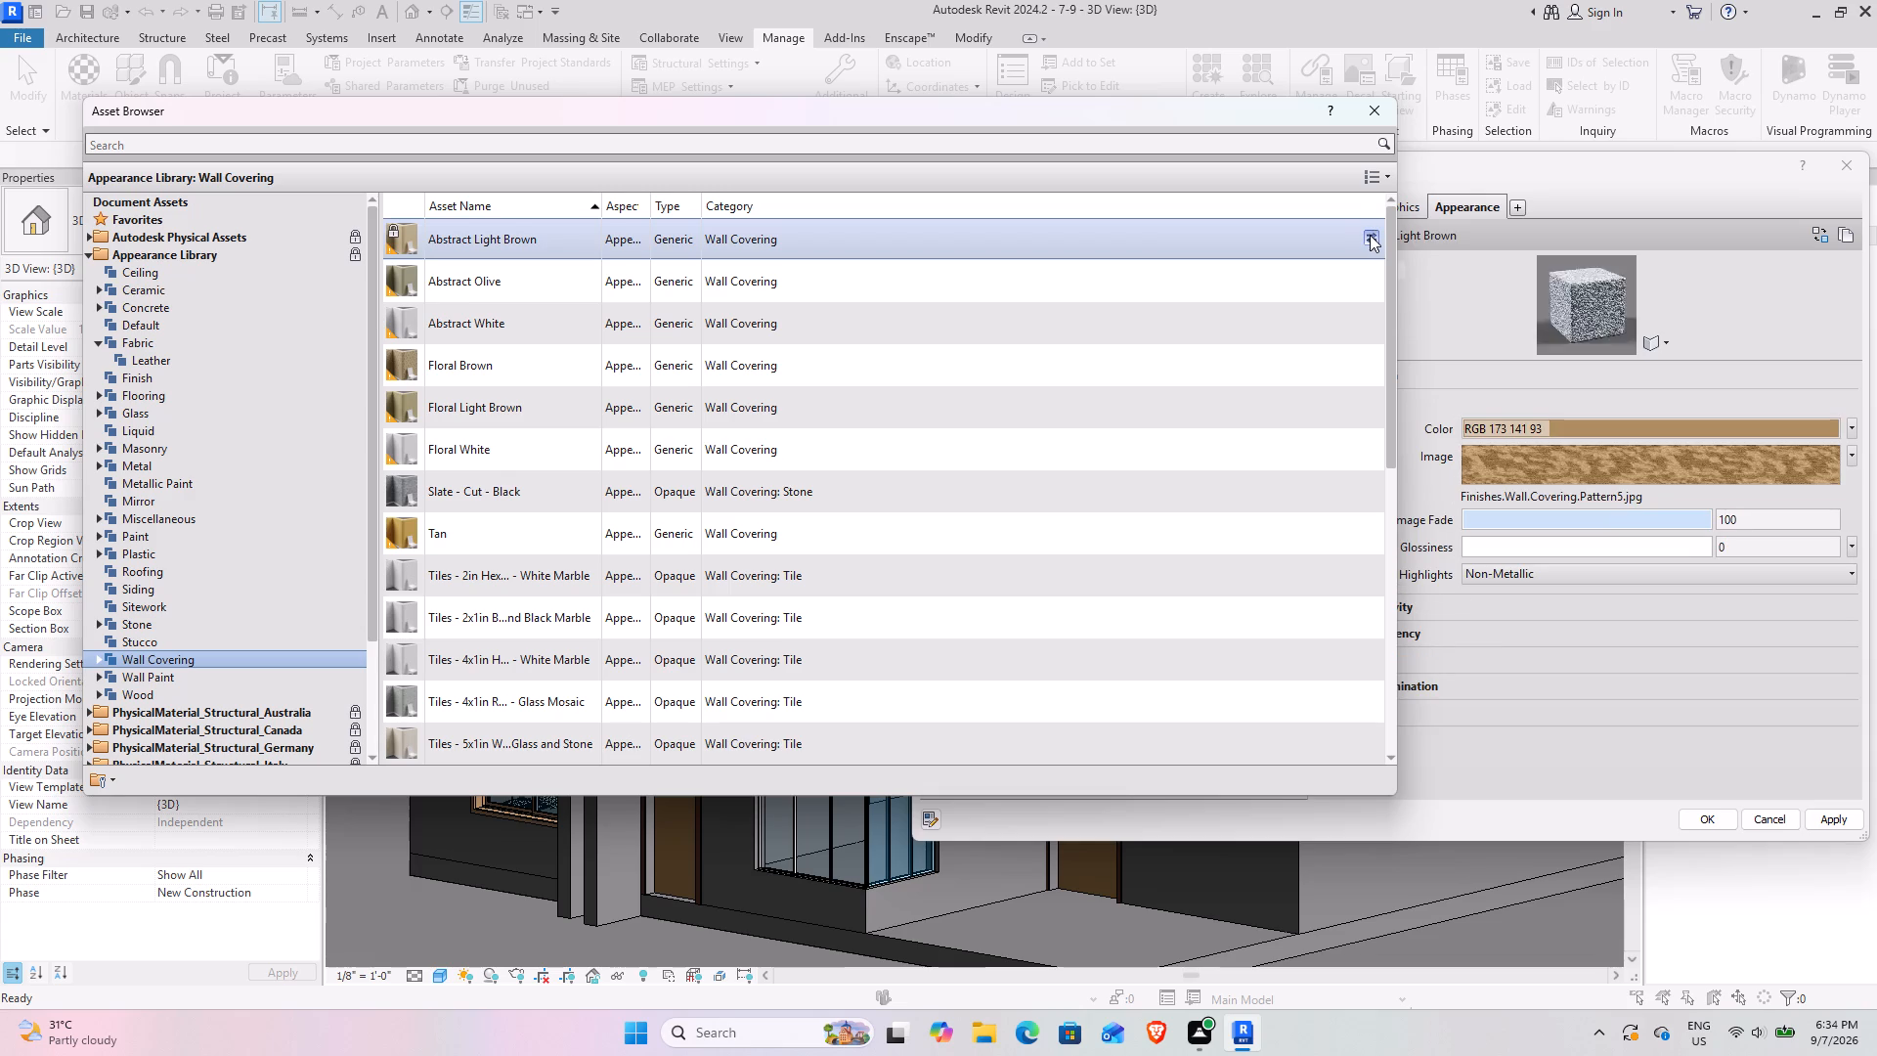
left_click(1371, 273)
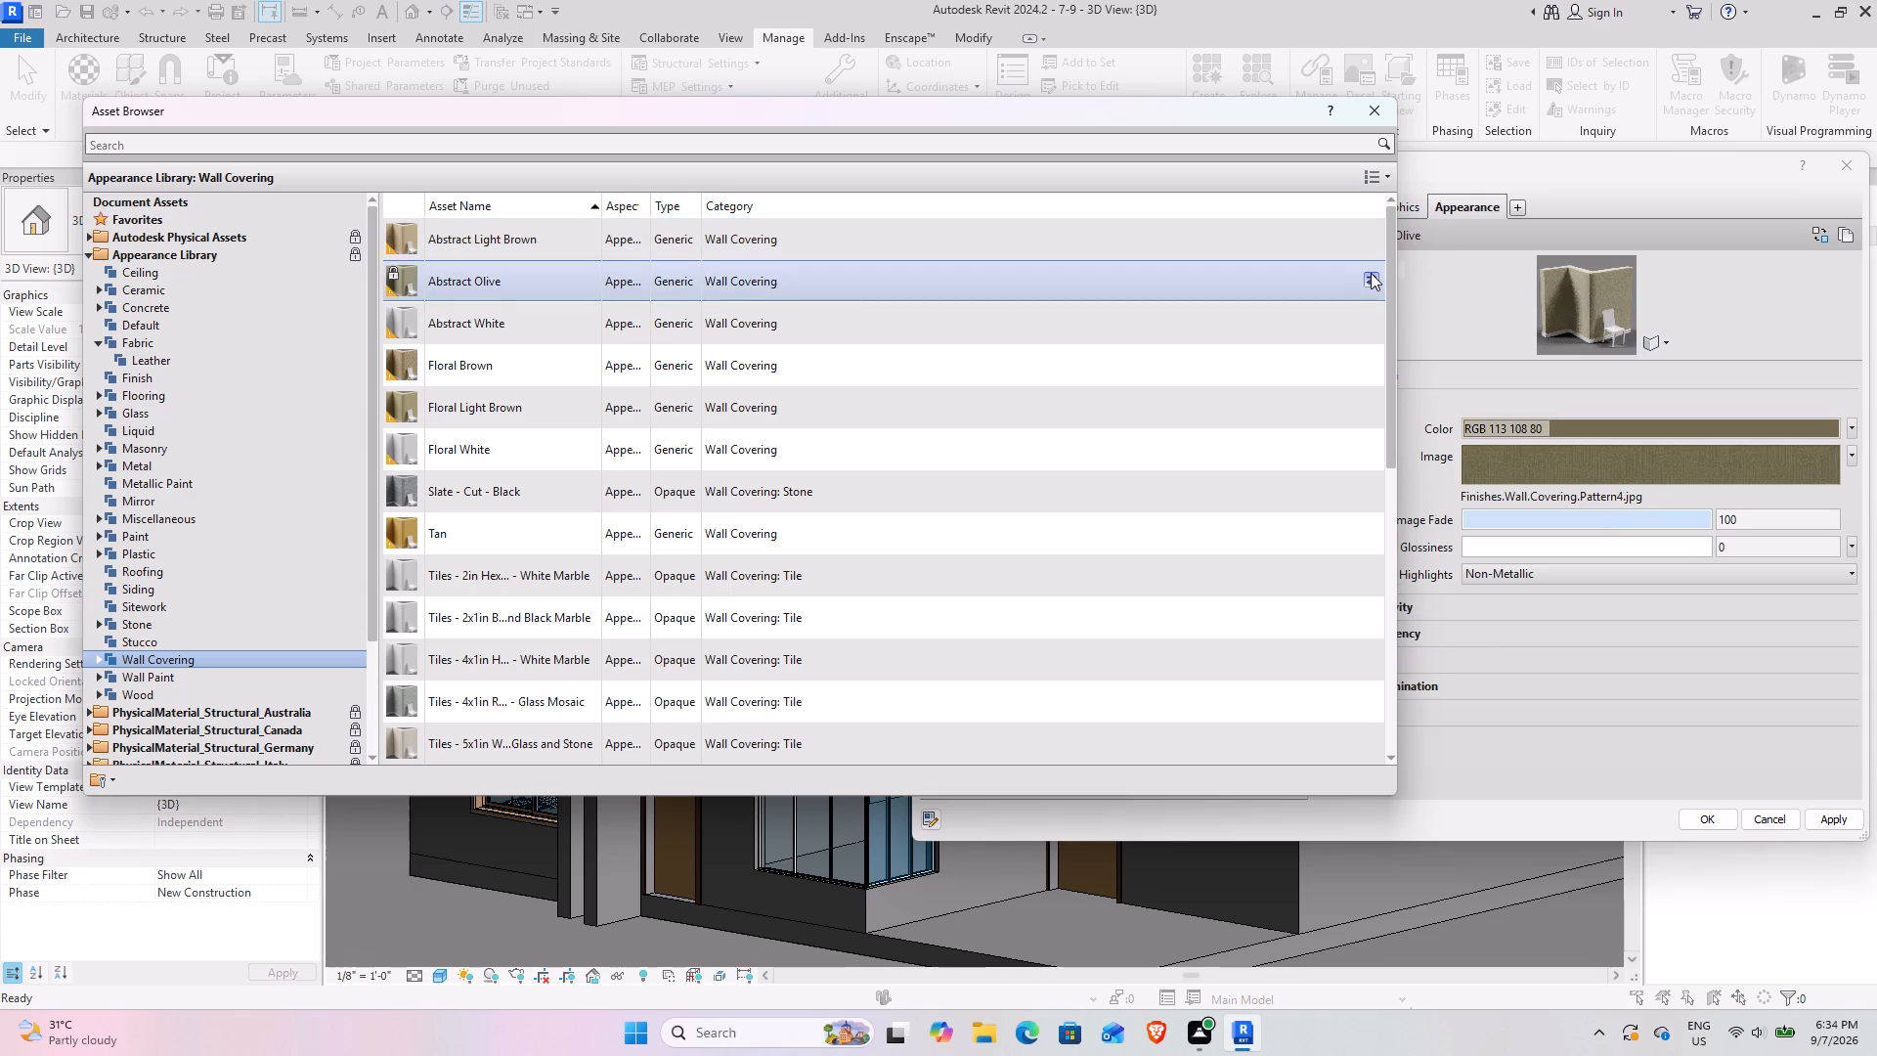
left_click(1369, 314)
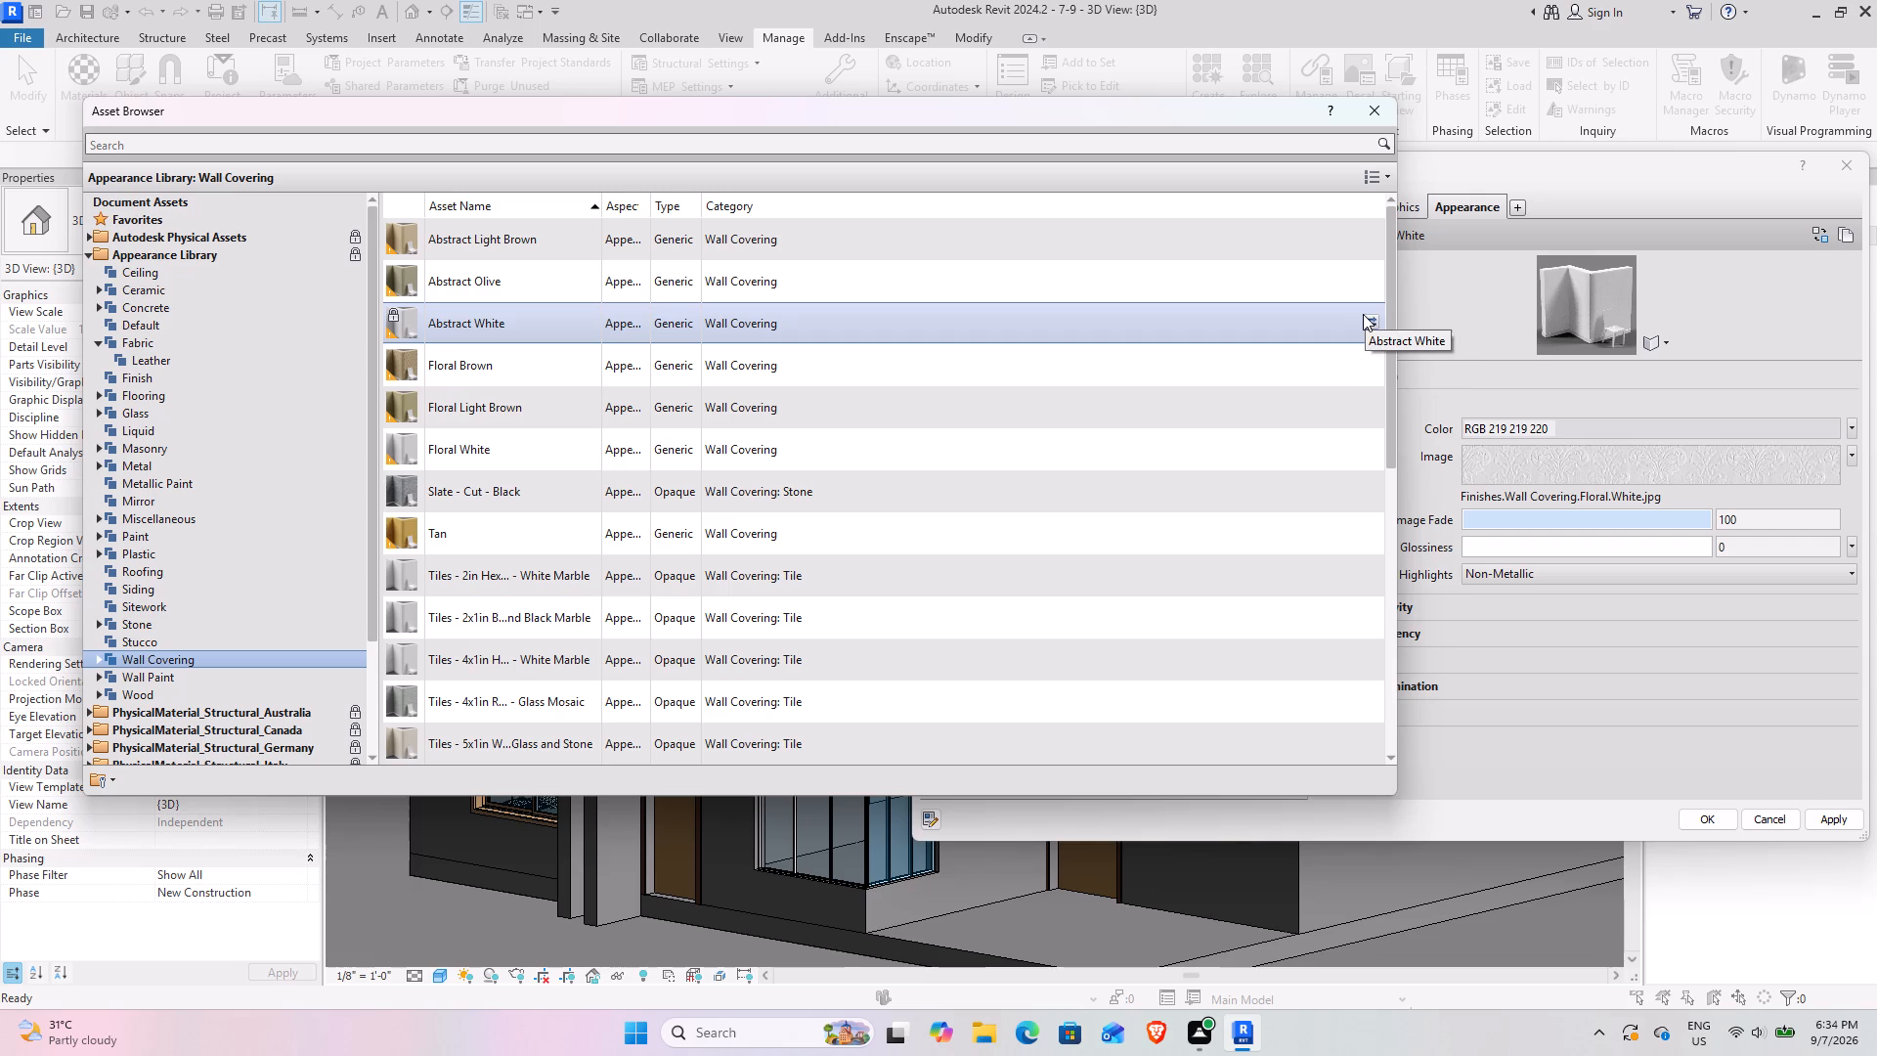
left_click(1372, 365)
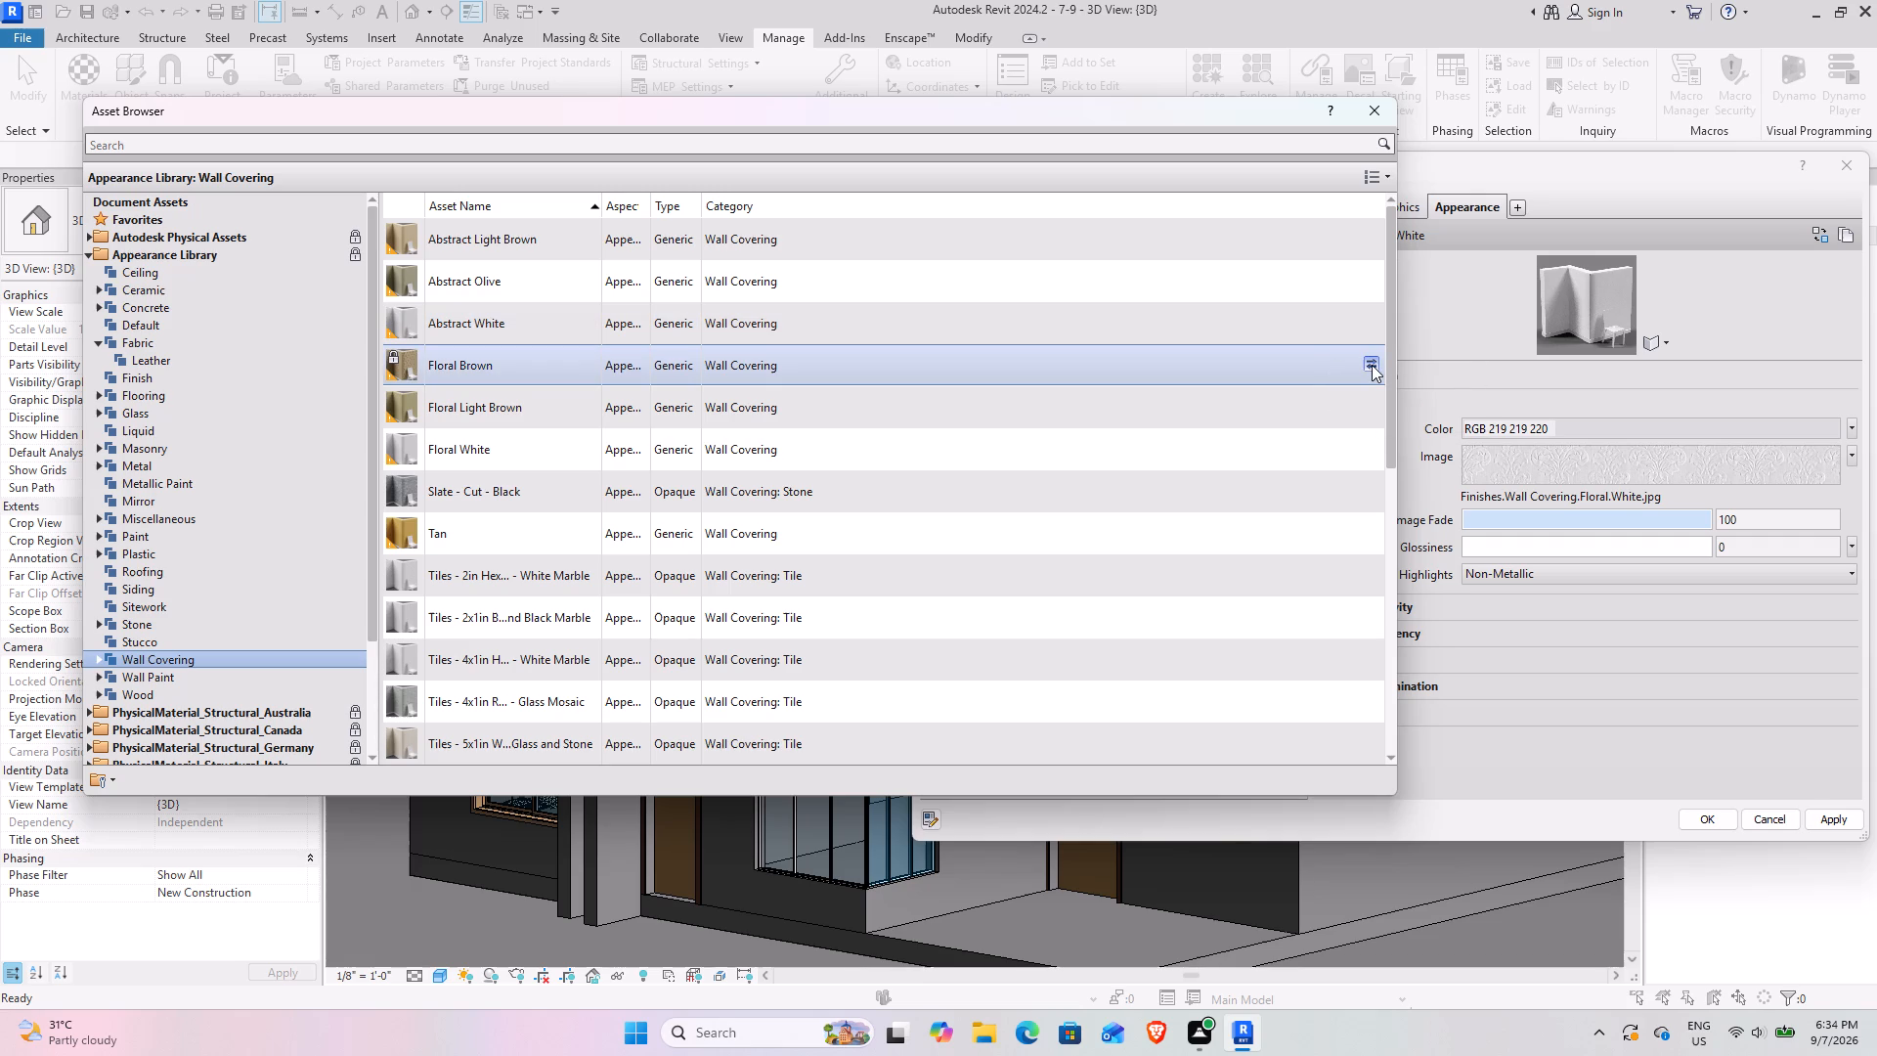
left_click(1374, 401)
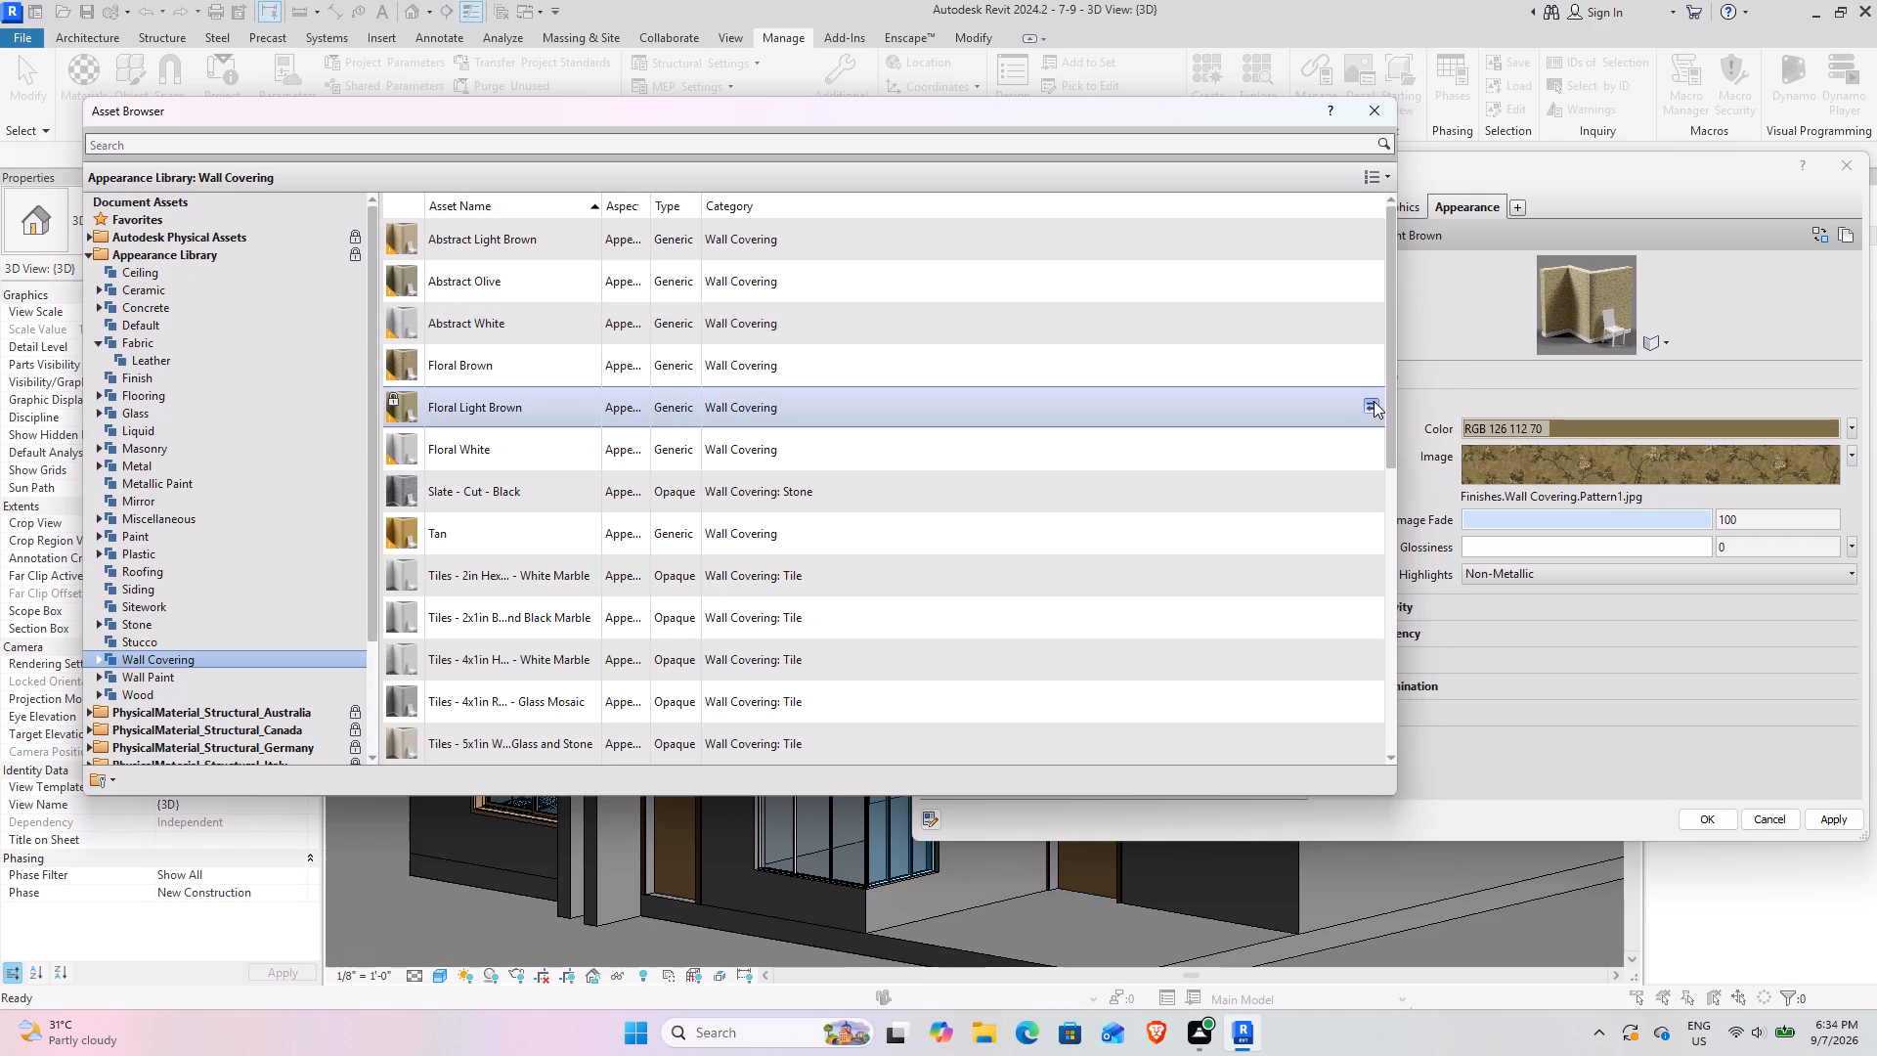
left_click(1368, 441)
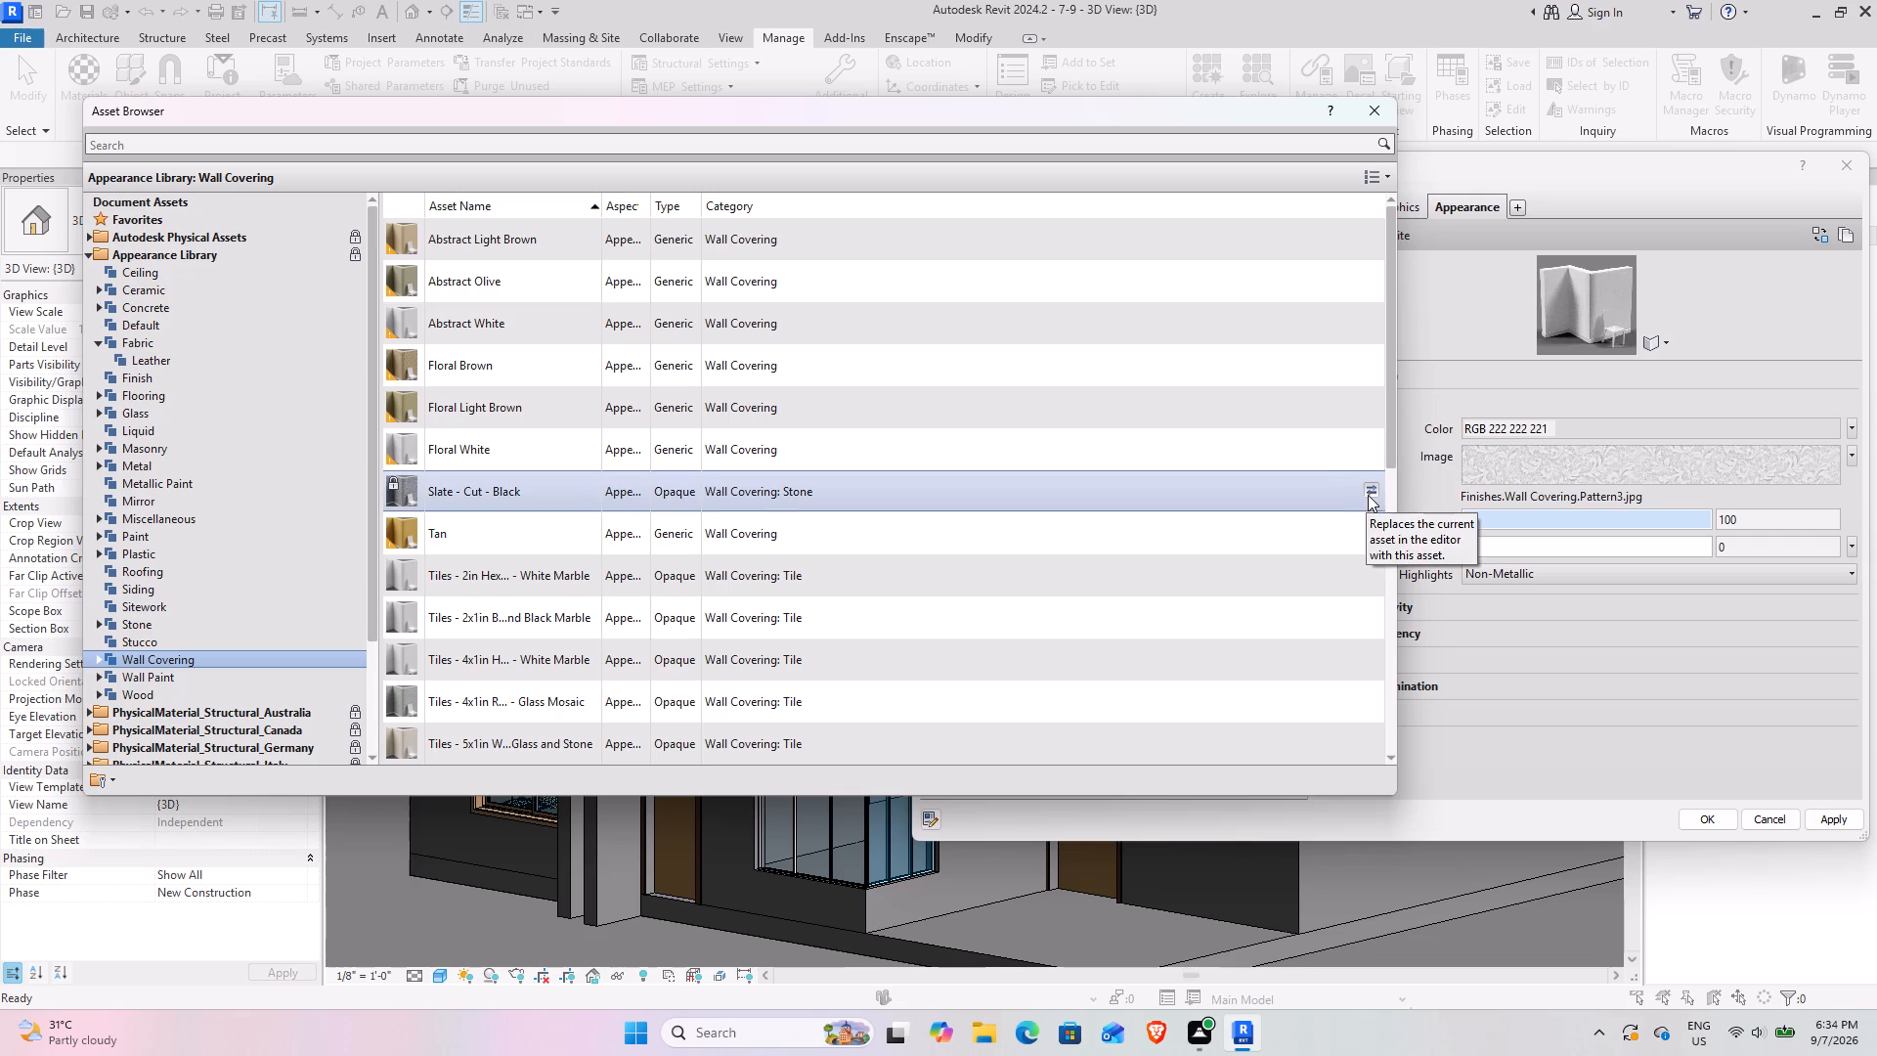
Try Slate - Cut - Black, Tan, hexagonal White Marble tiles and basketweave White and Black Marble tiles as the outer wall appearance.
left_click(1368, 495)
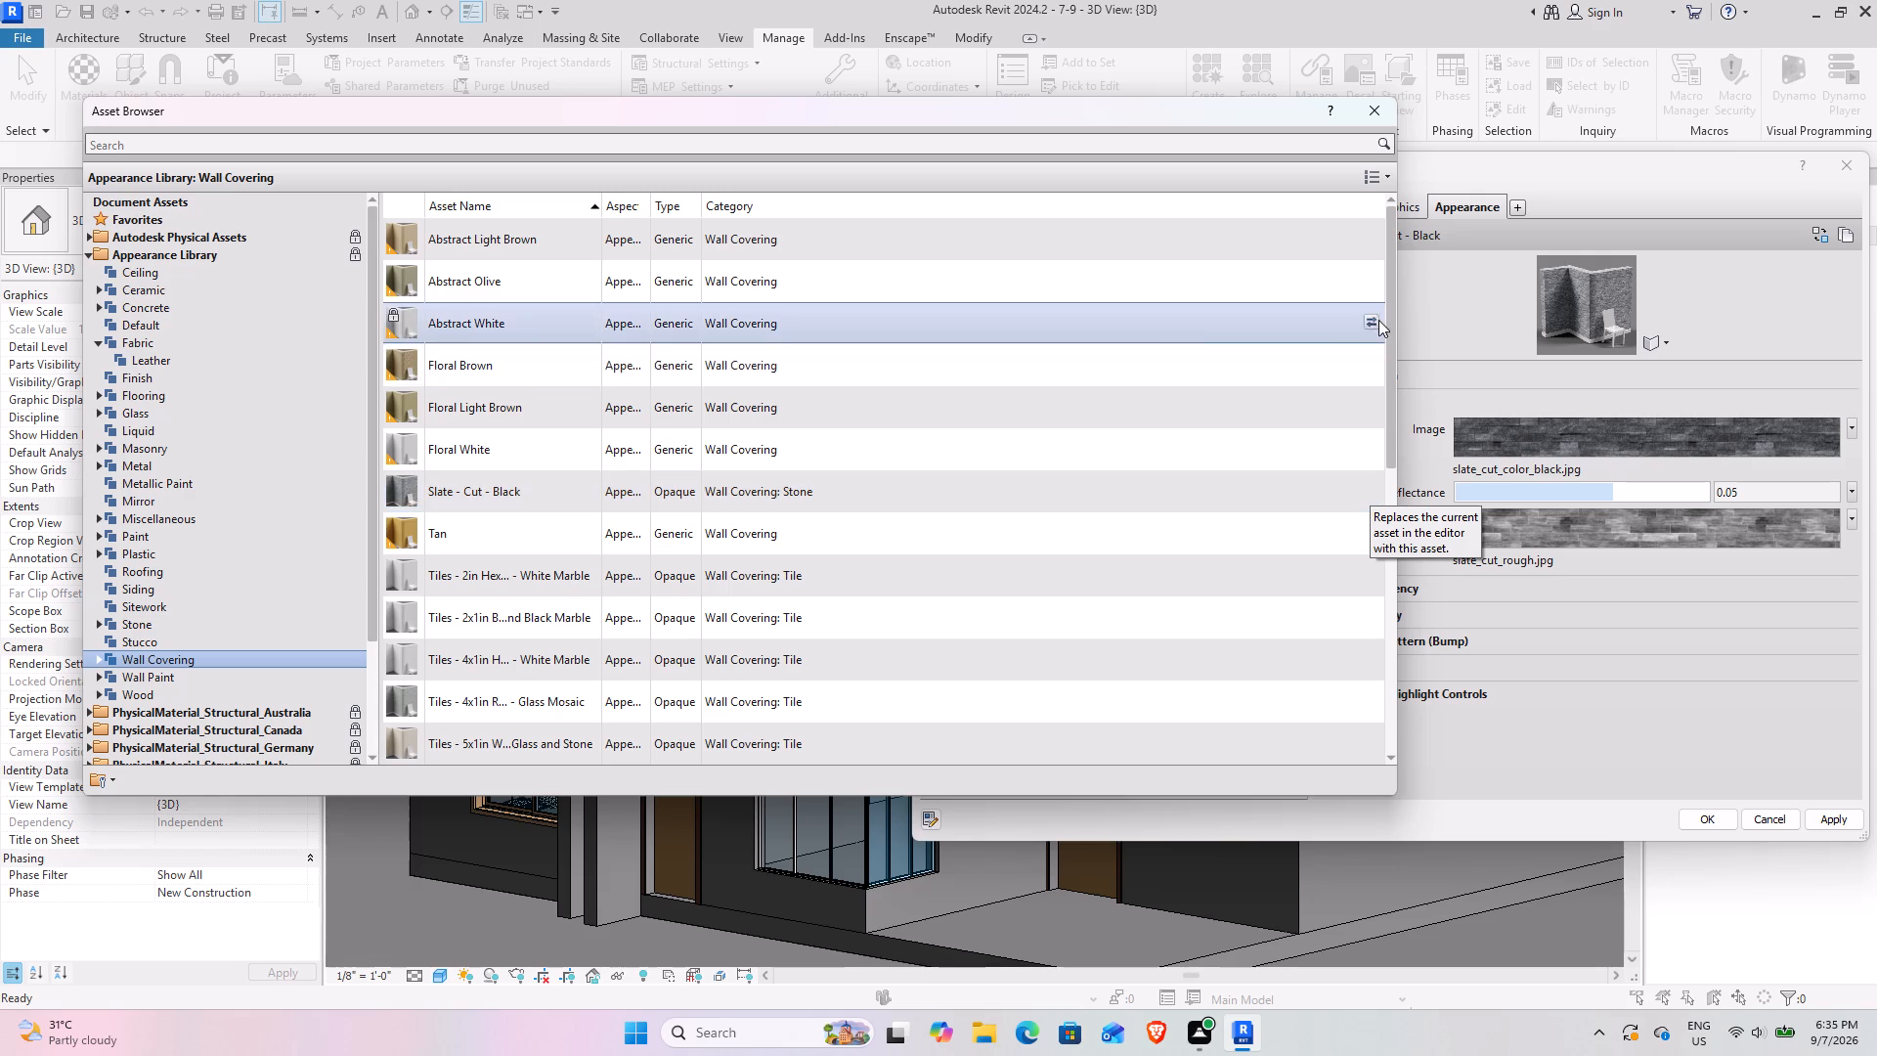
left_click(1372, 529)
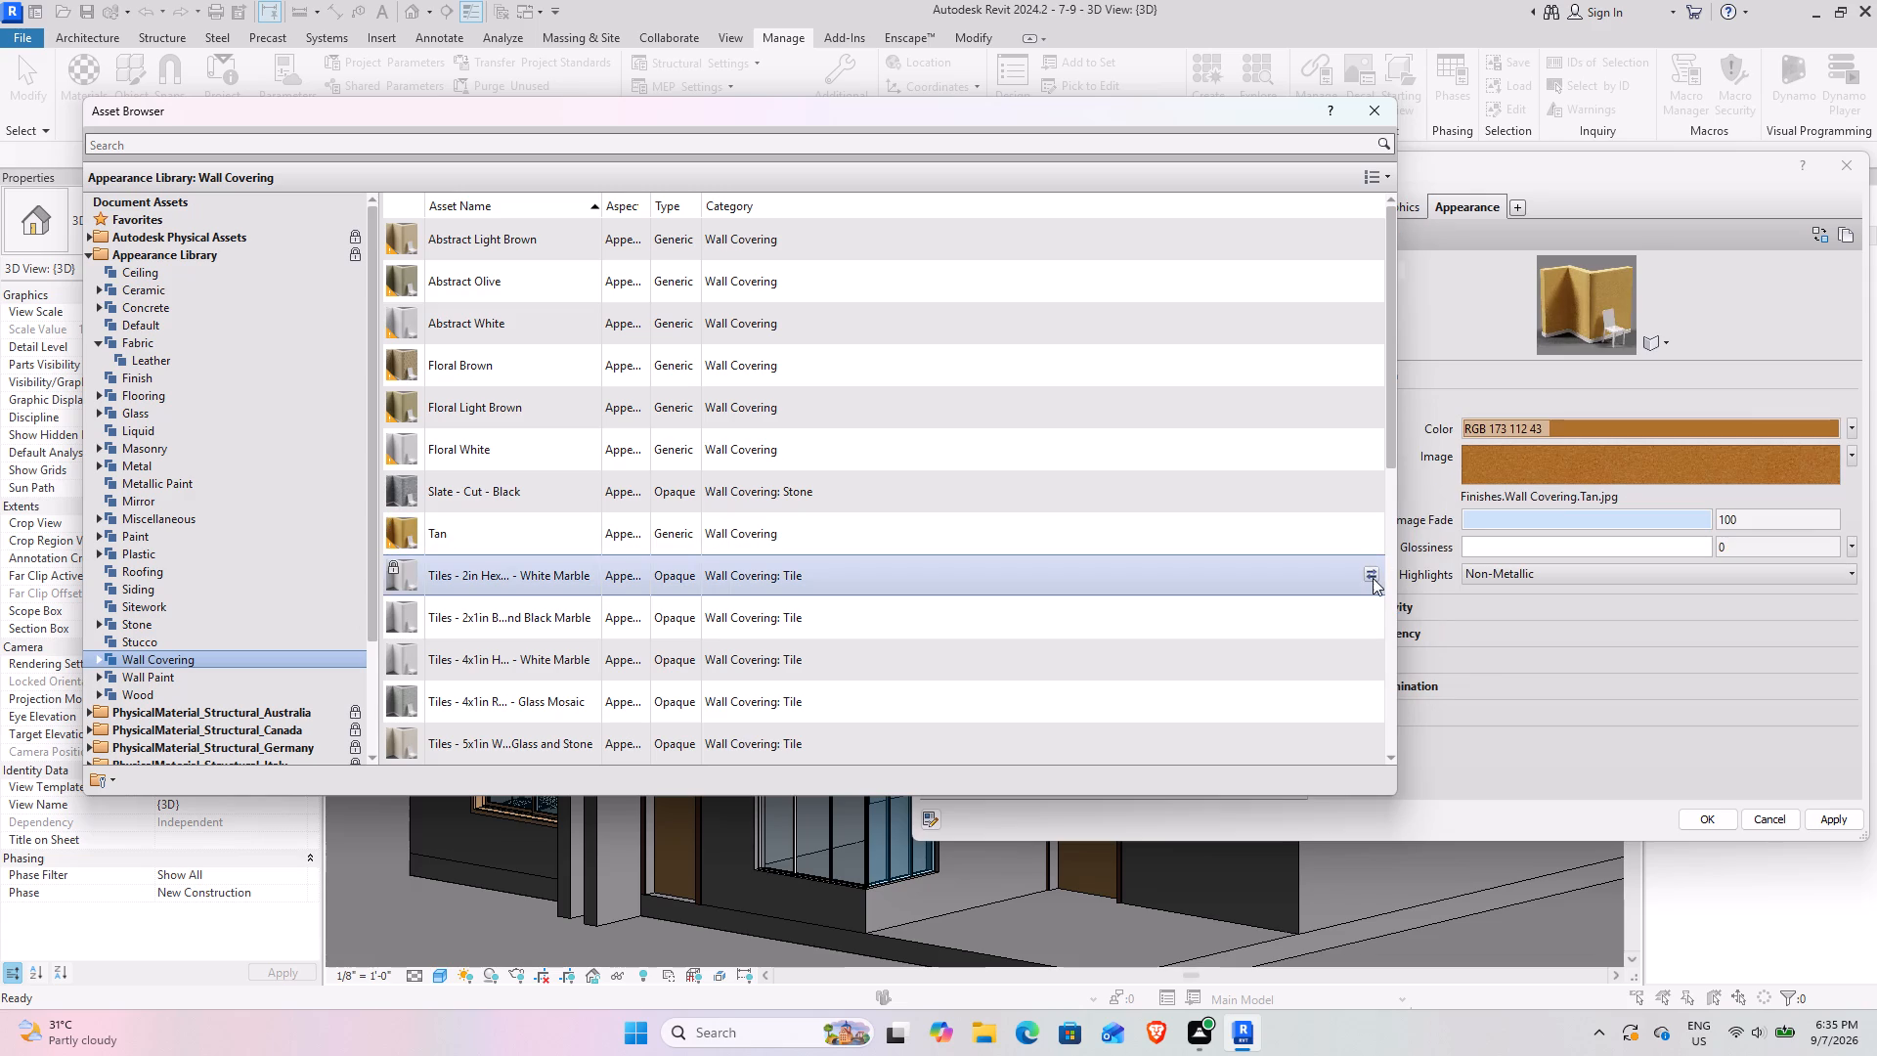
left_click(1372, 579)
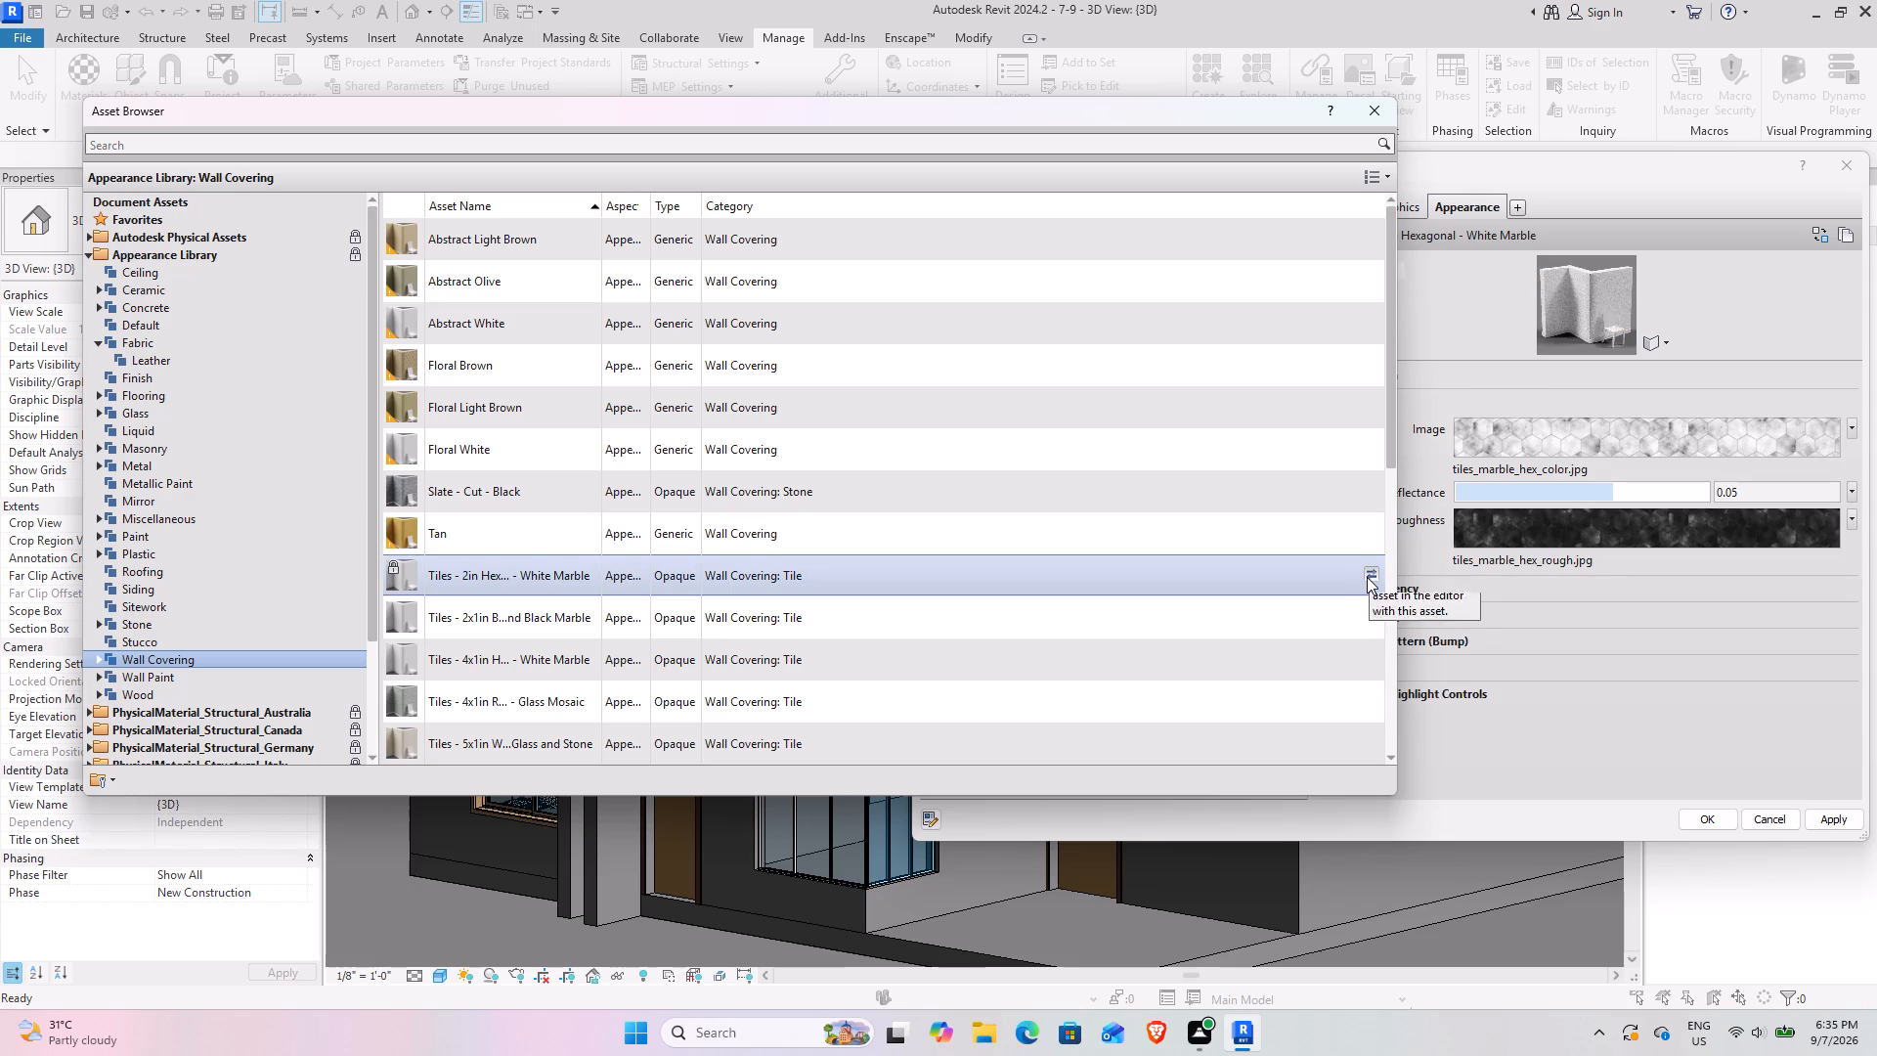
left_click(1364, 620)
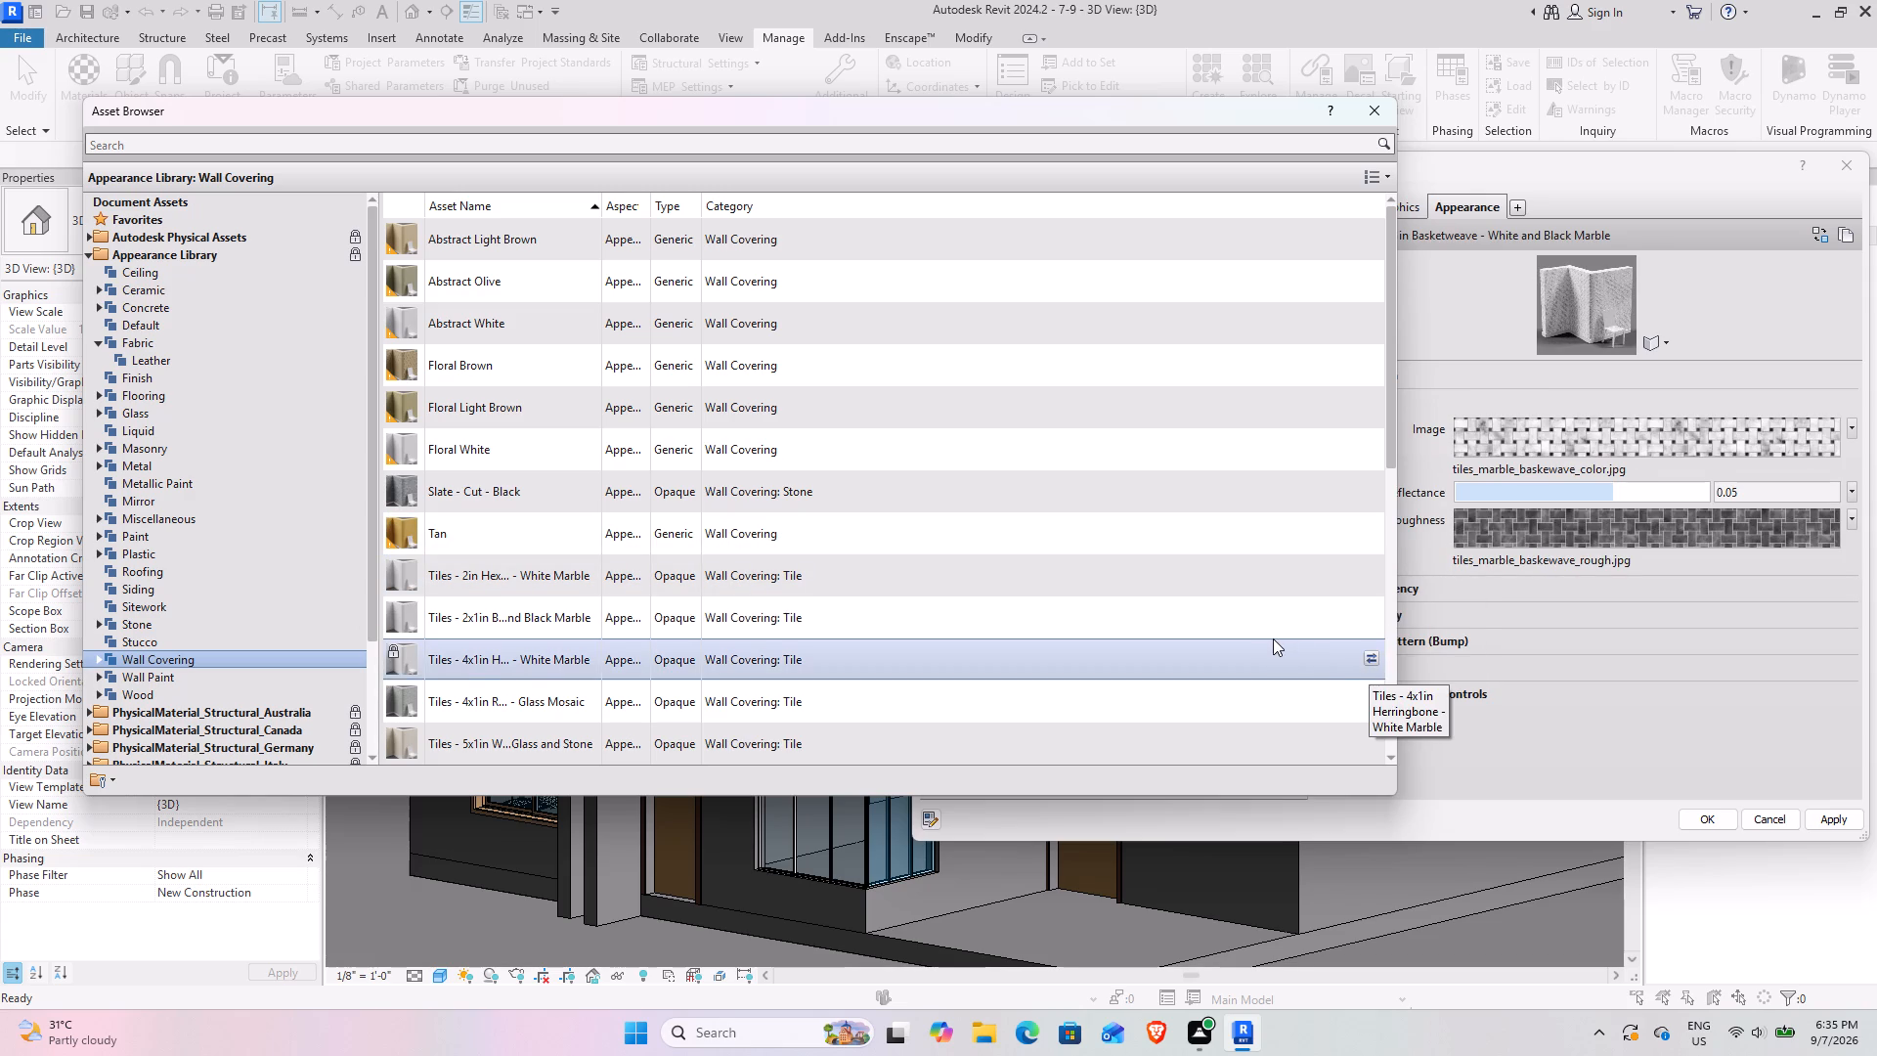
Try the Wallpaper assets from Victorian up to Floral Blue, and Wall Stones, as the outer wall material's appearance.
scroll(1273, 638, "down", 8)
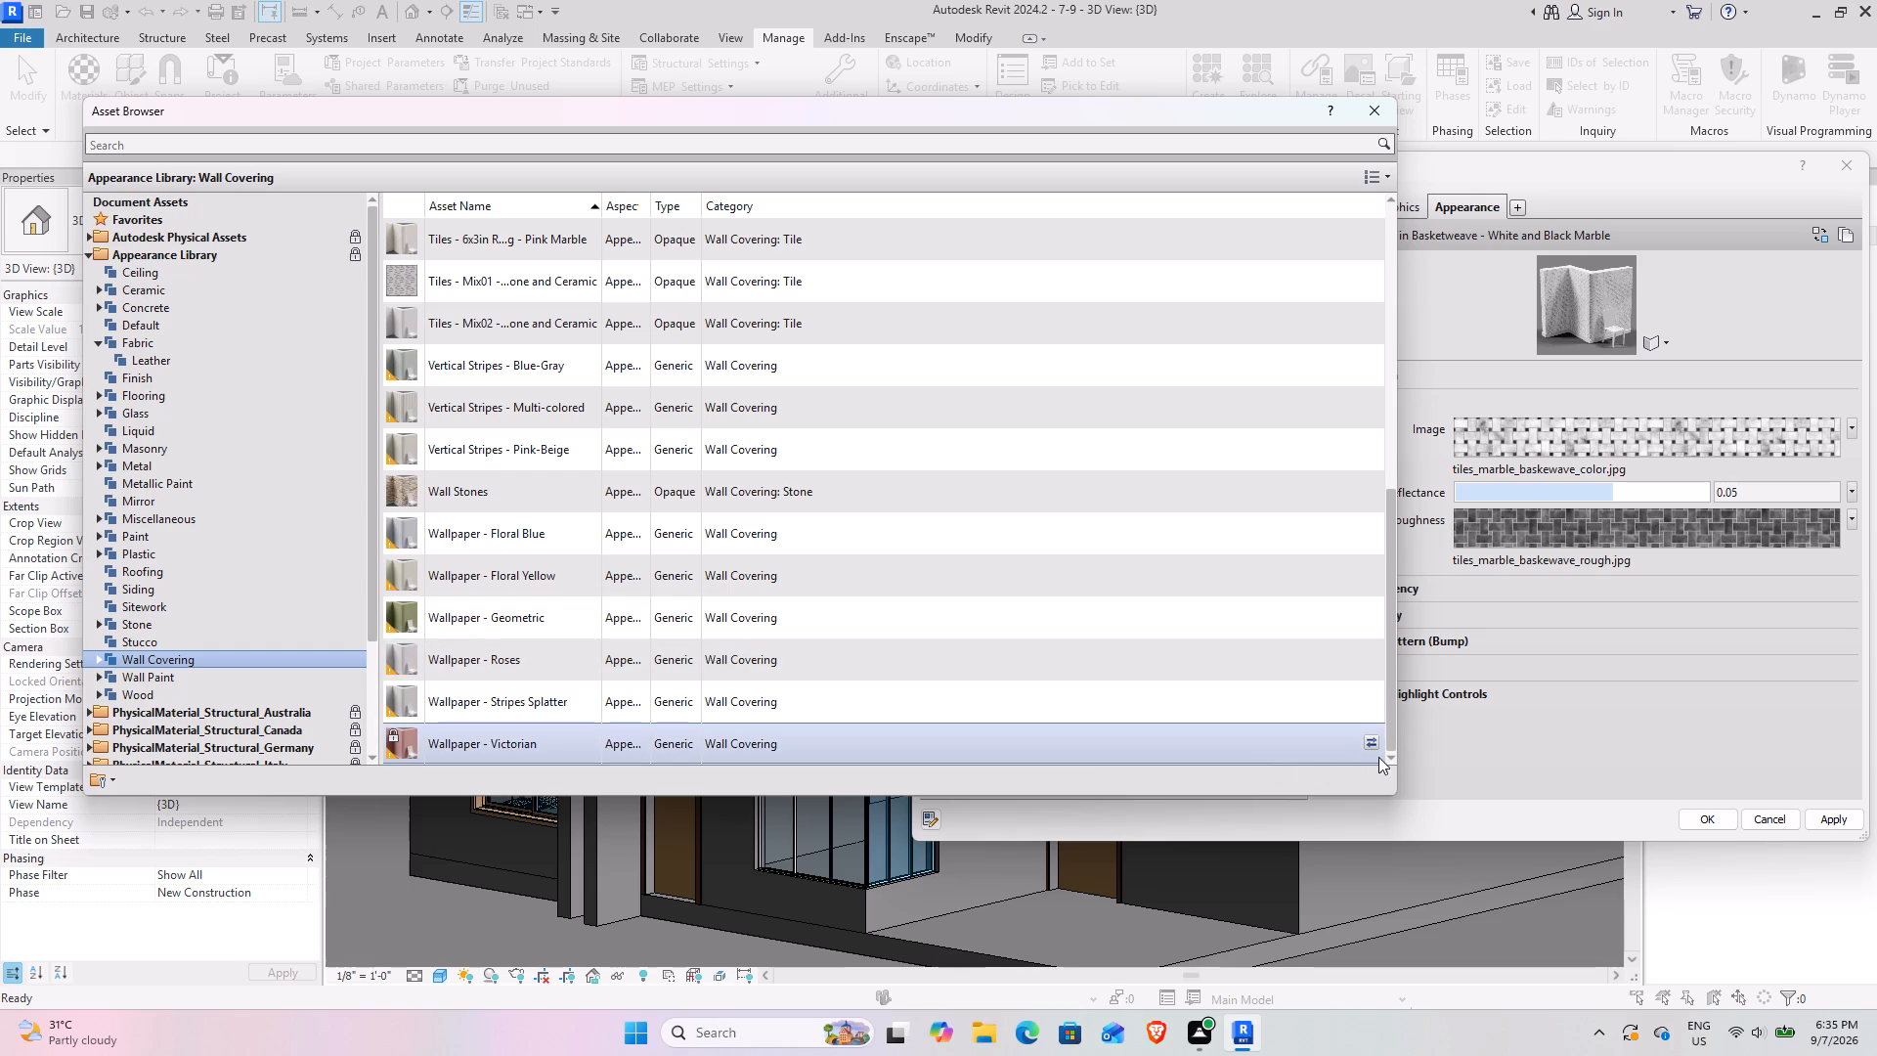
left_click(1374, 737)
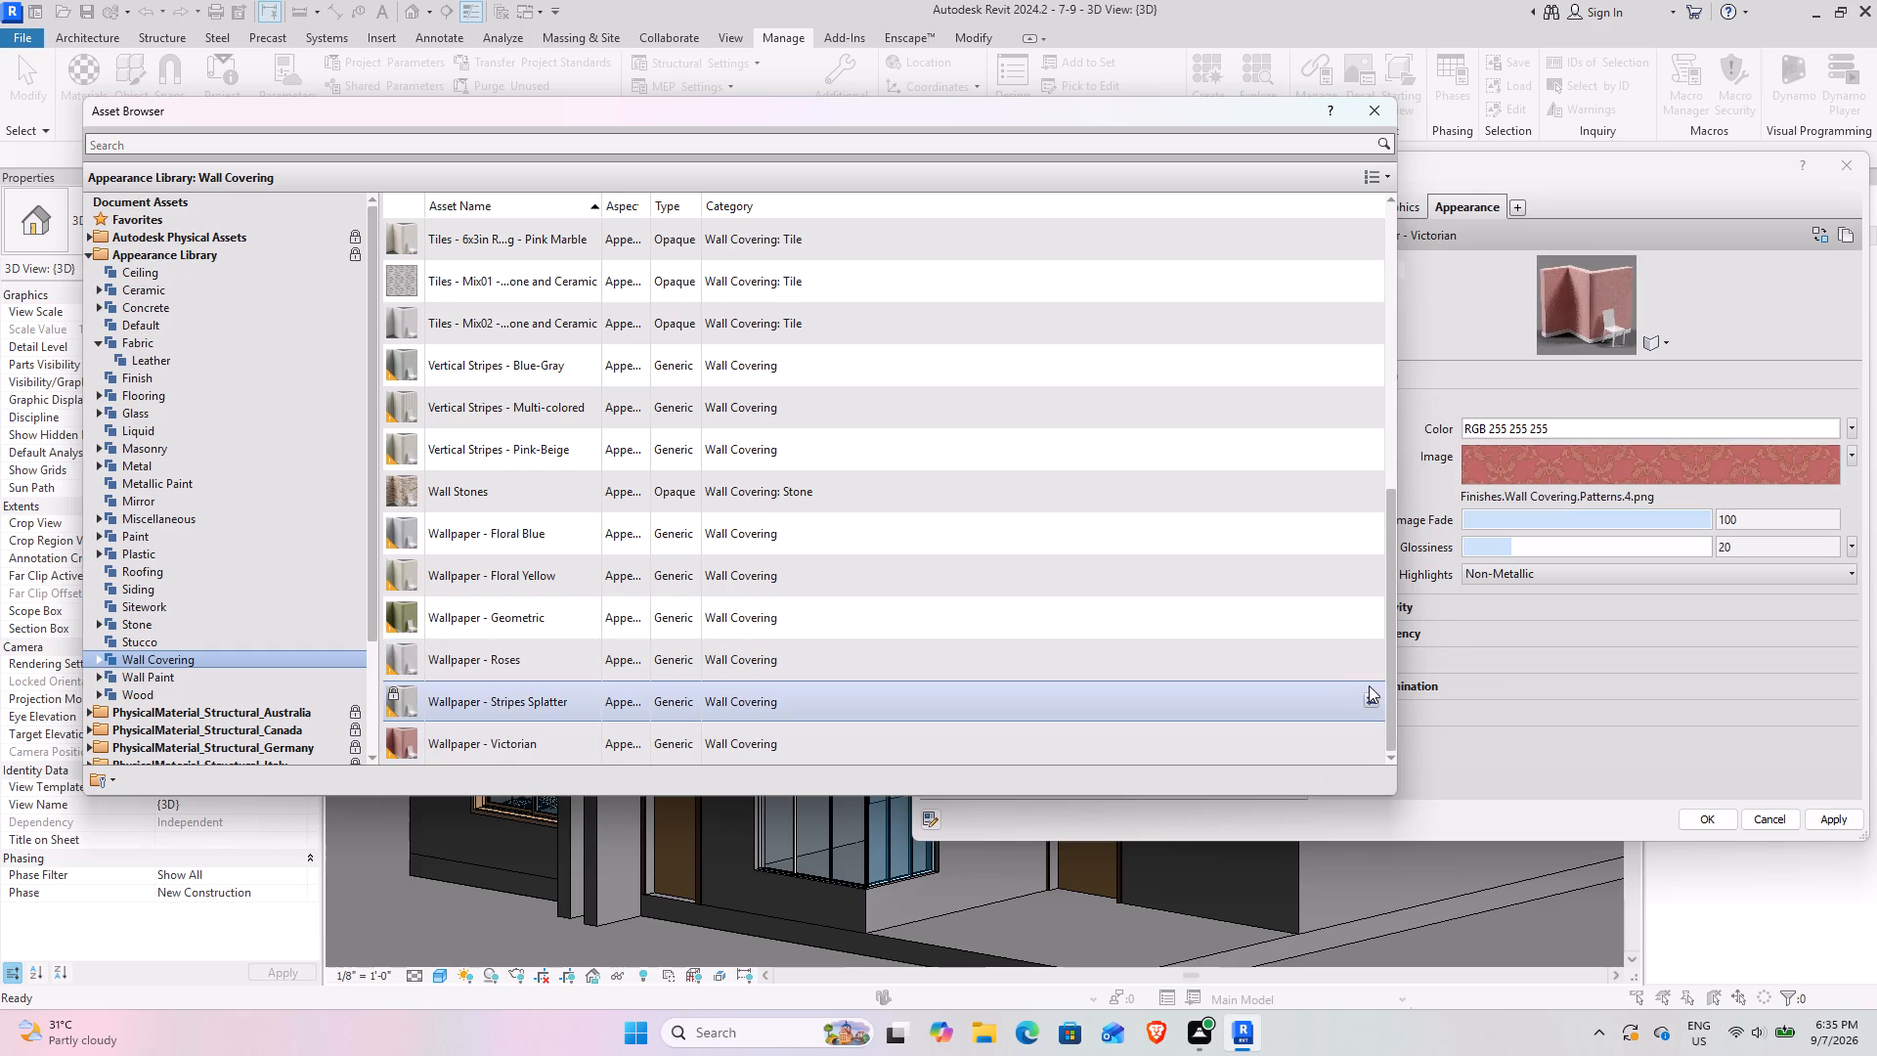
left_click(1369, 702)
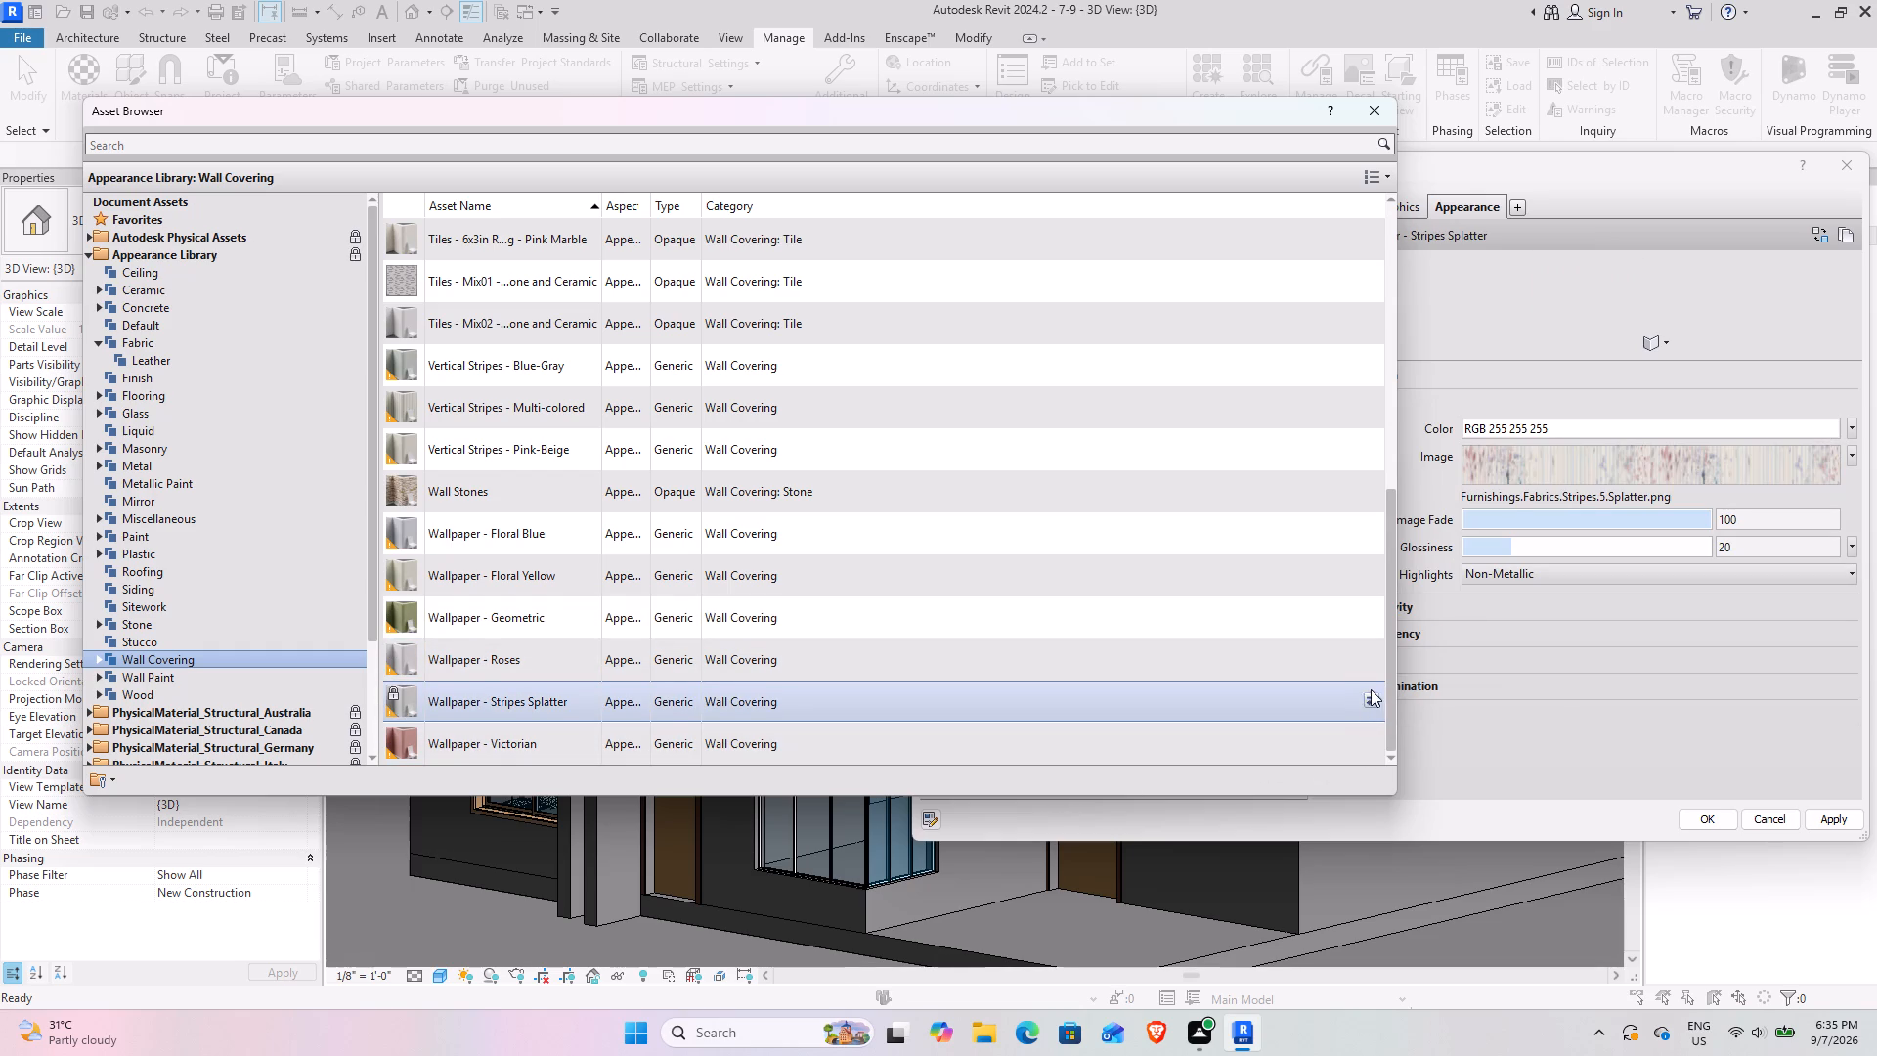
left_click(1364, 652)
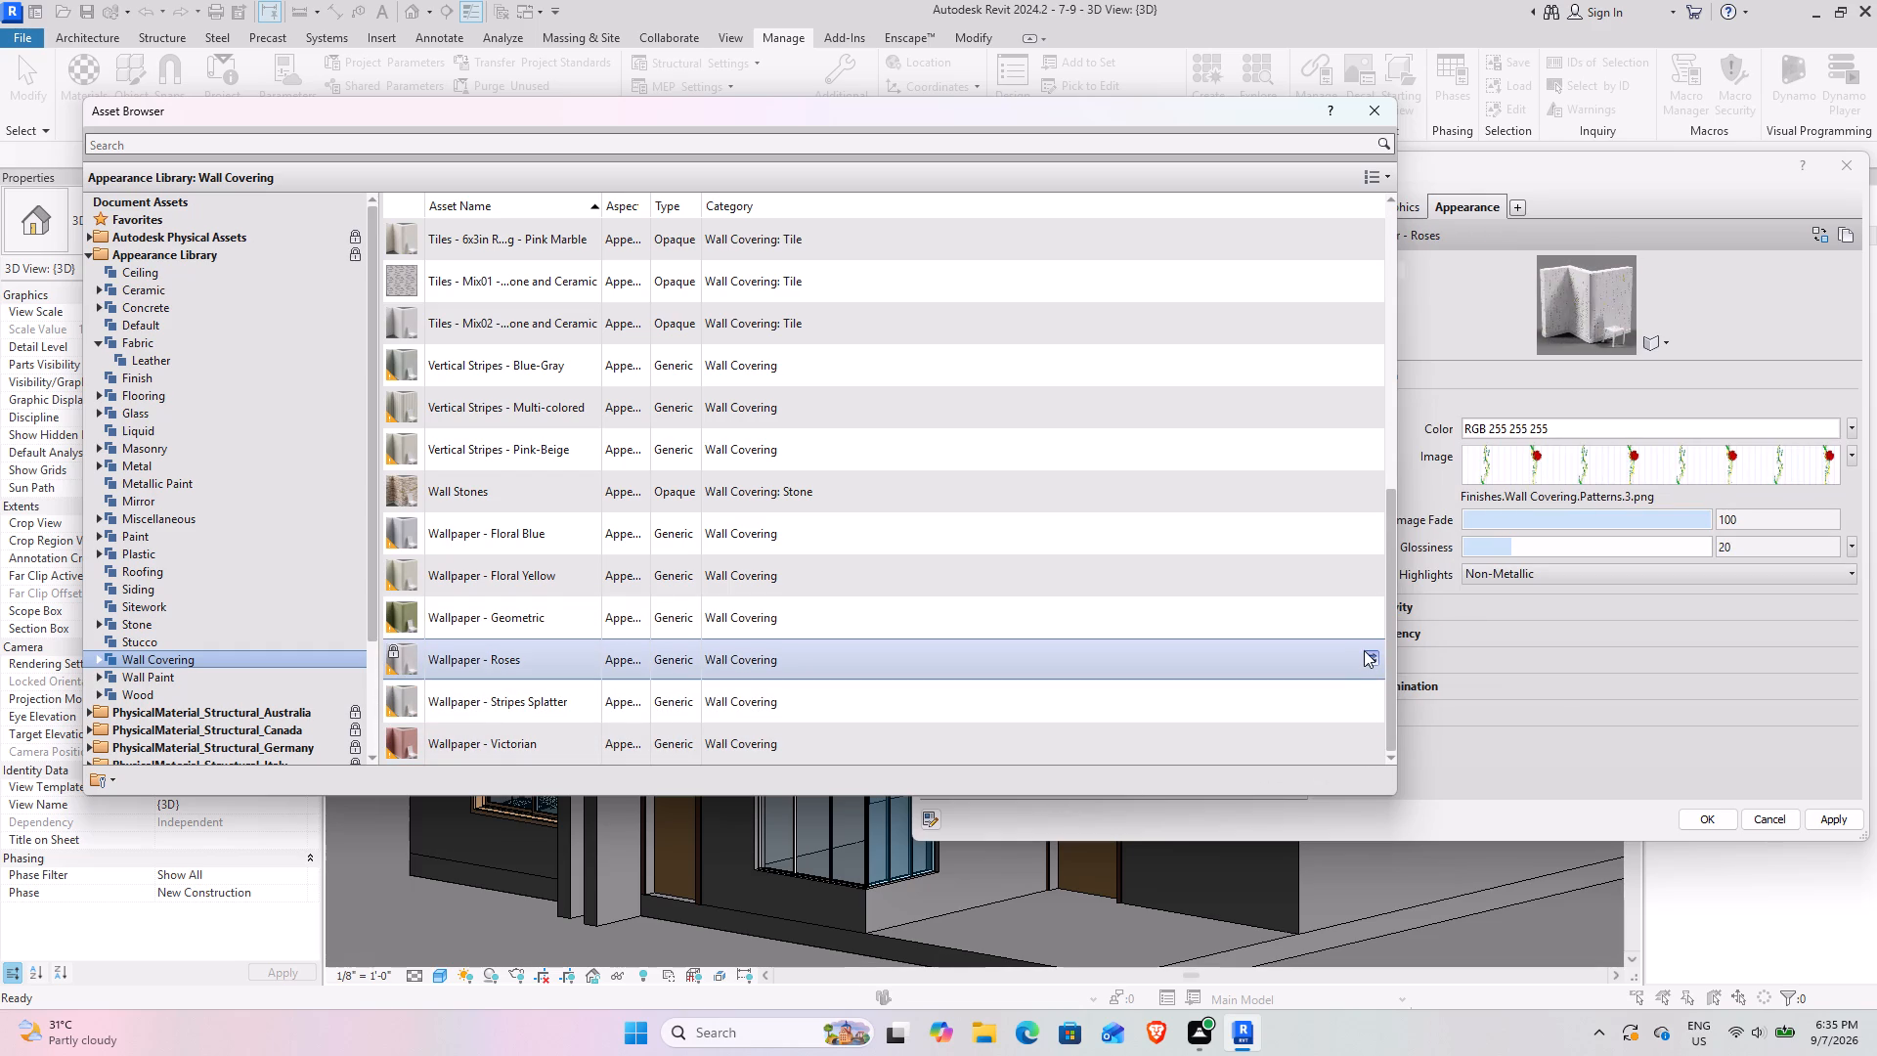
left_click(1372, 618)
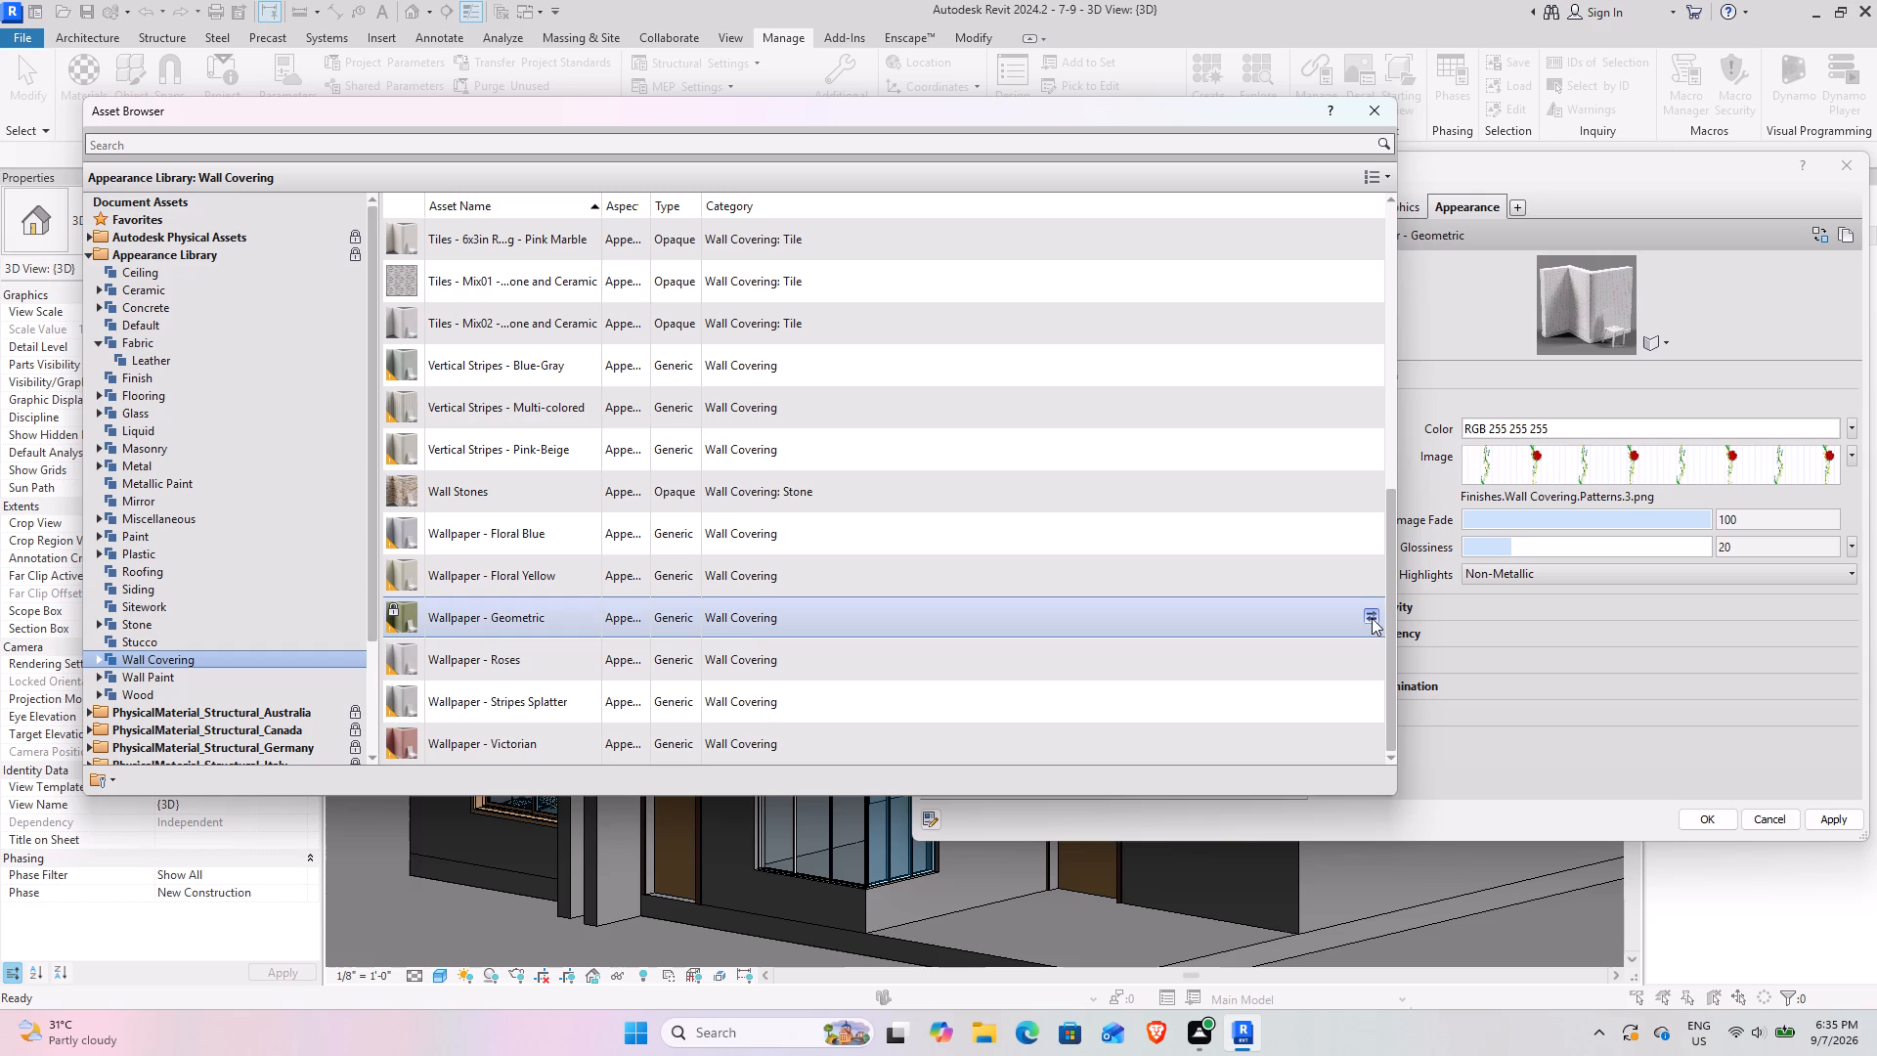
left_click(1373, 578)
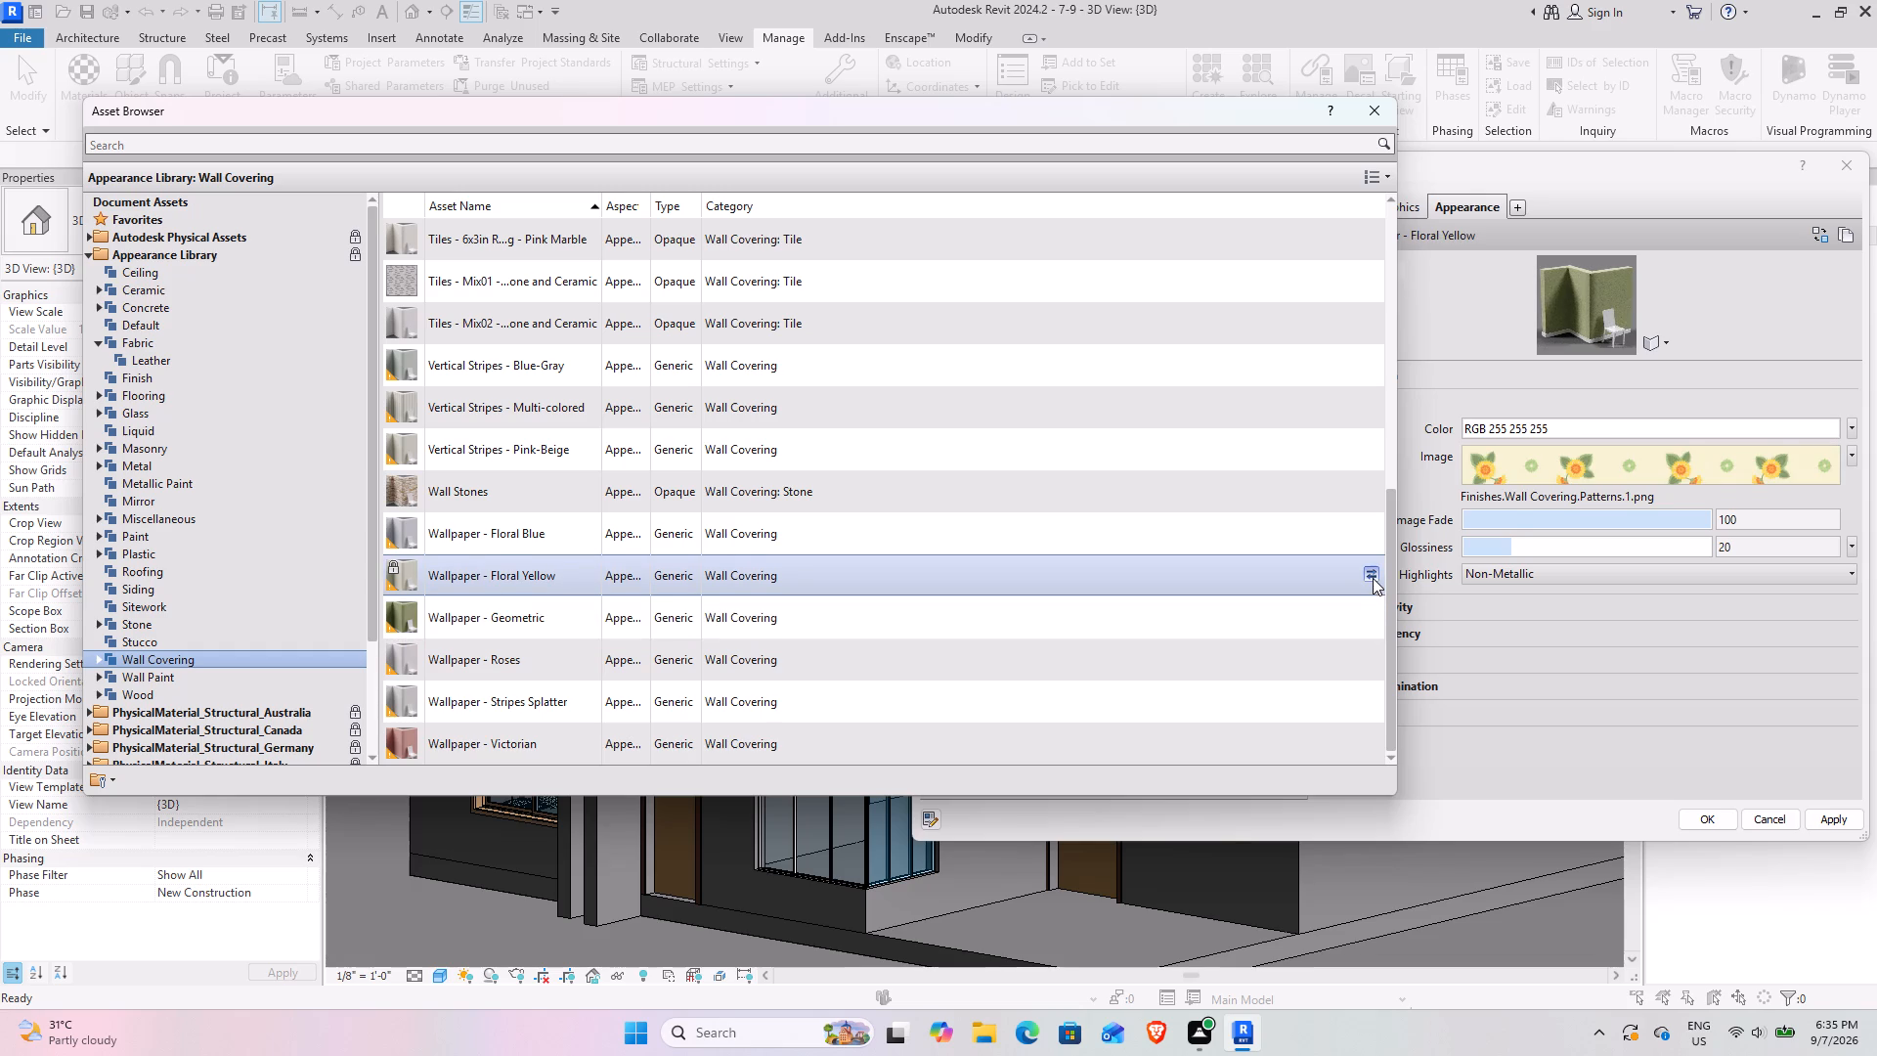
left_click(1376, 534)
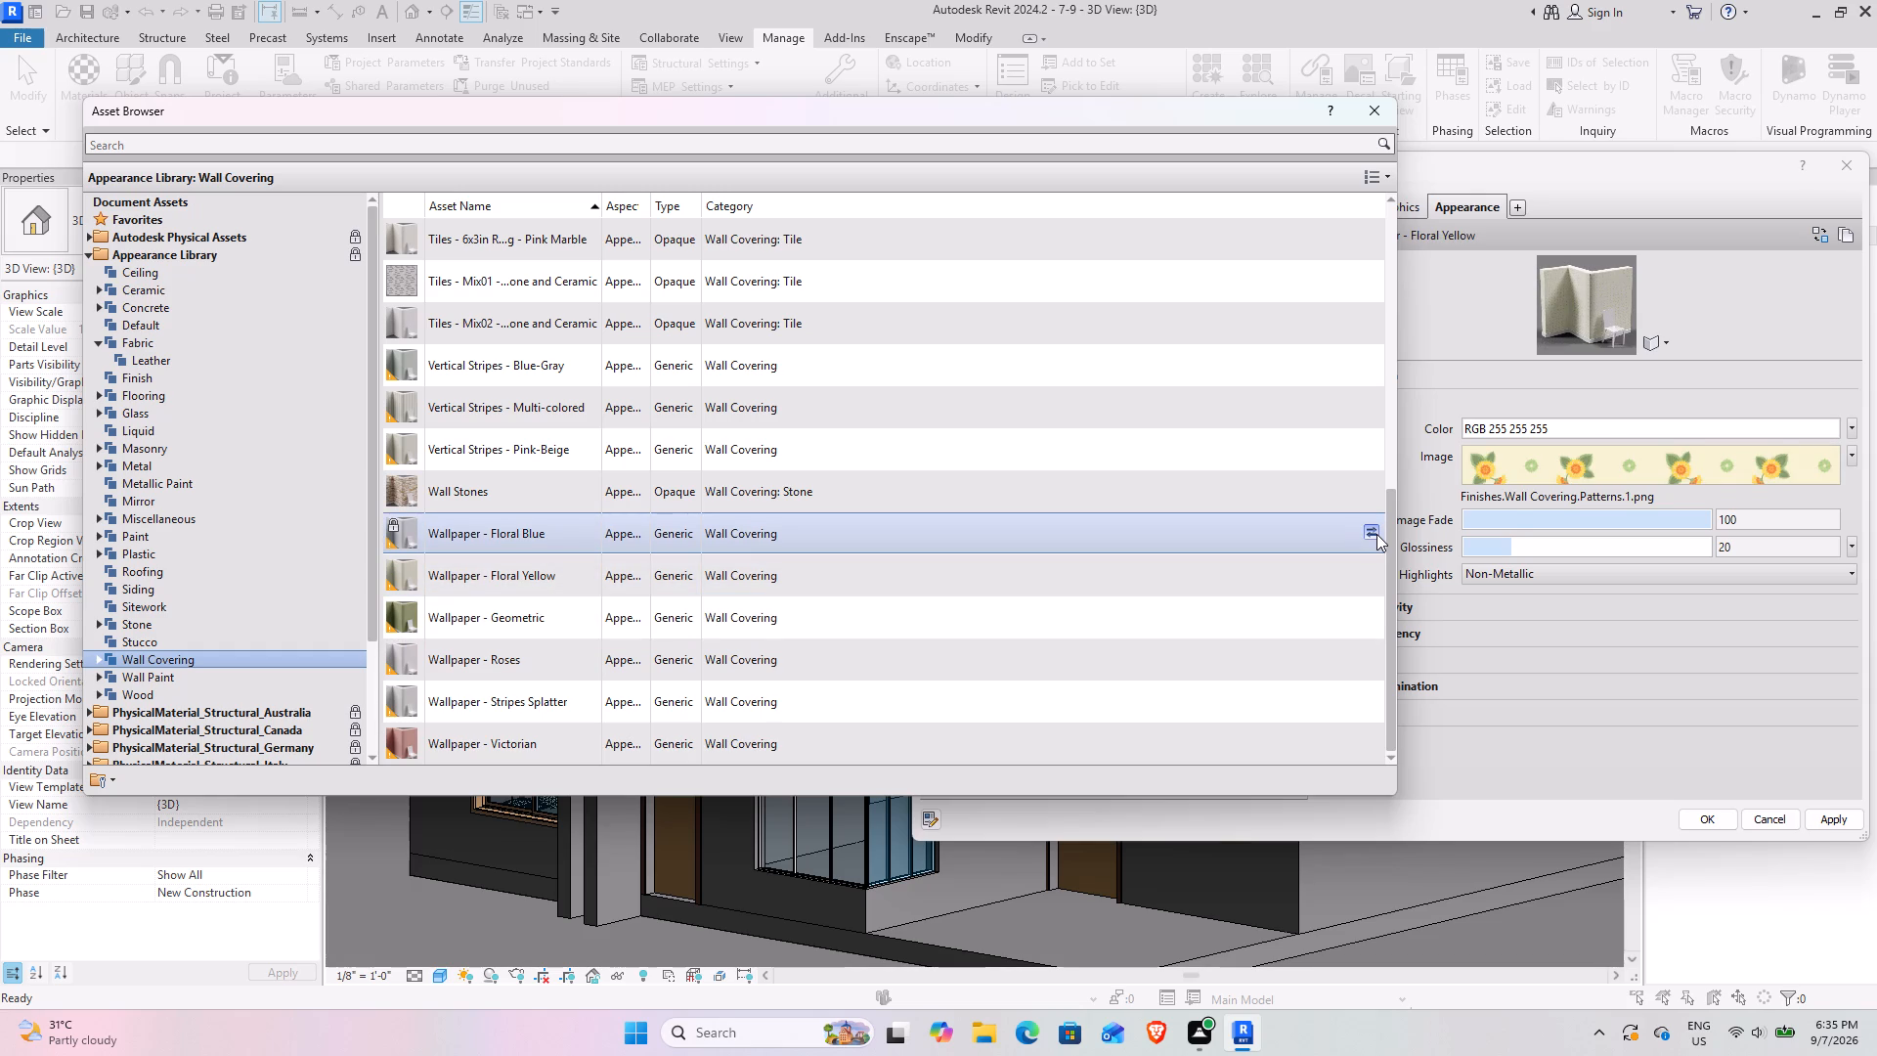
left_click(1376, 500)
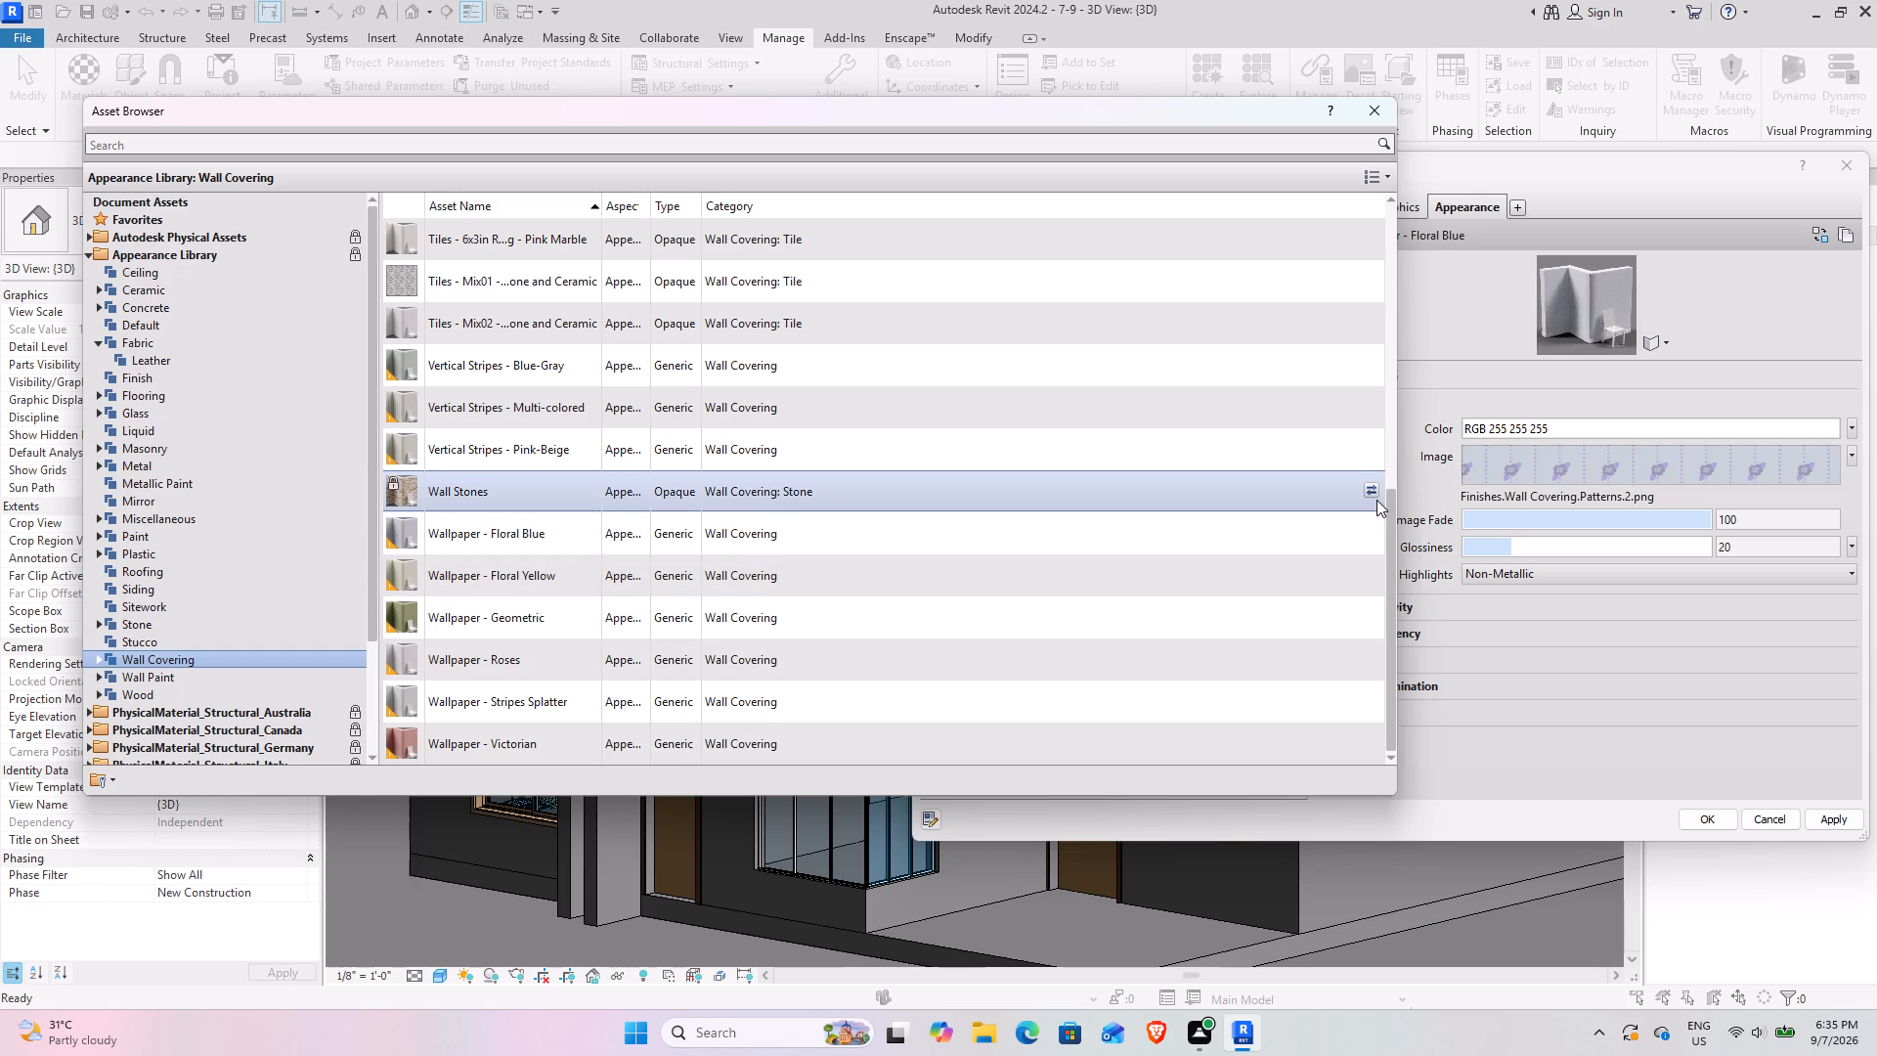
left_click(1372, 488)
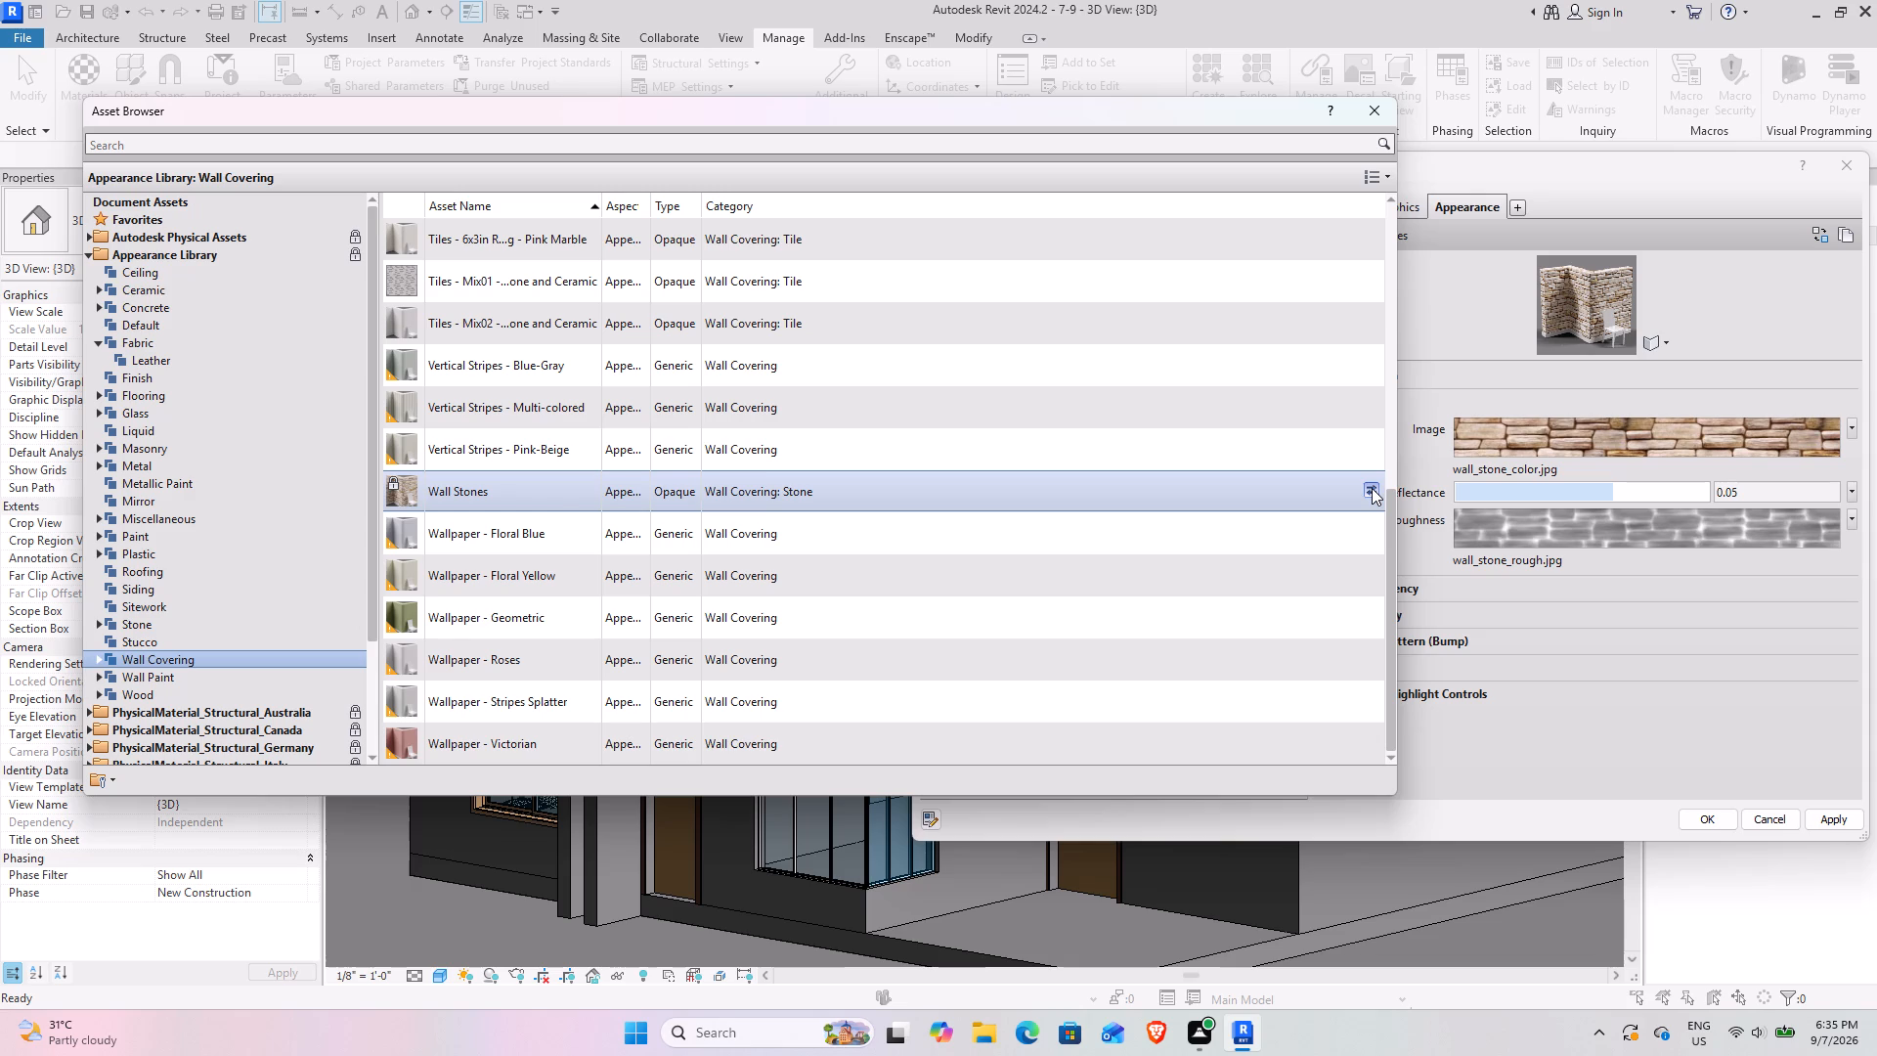
Replace the outer wall material's appearance with Slate - Cut - Black from the Wall Covering category and close the Asset Browser.
scroll(1373, 316, "up", 2)
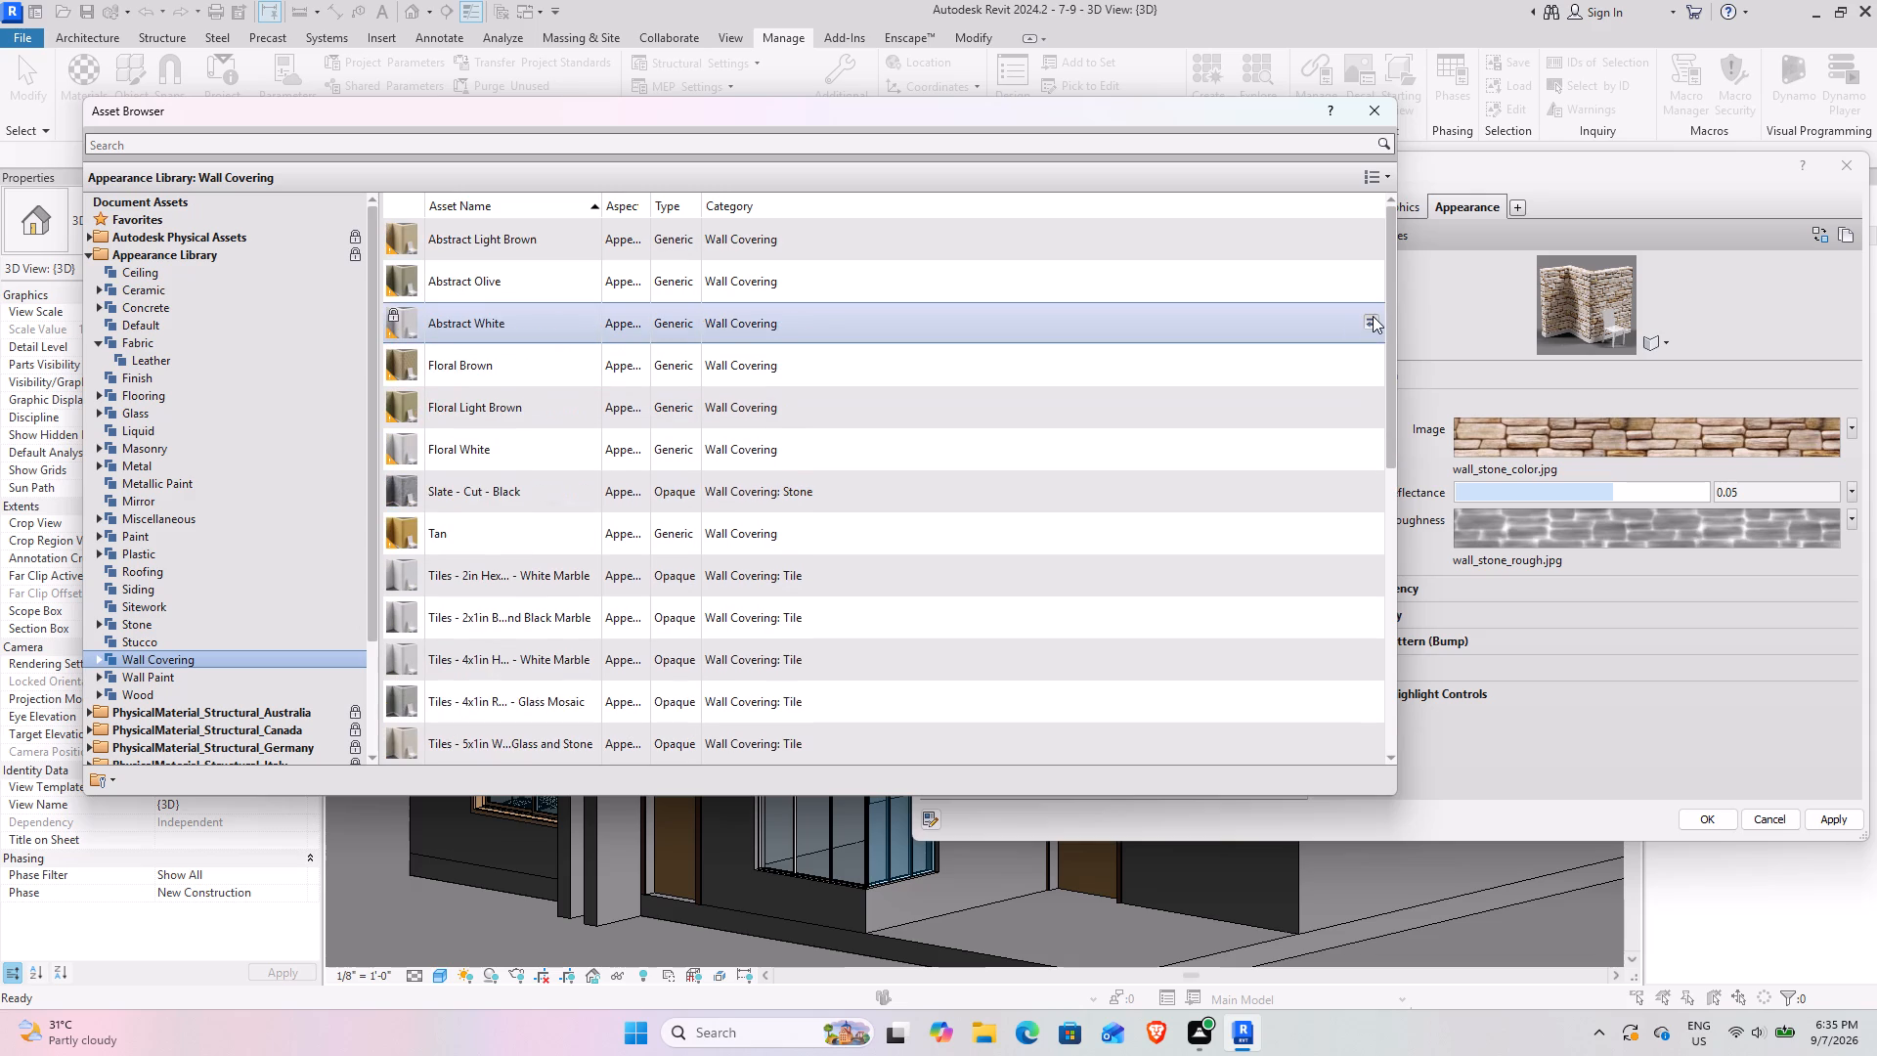
scroll(1373, 316, "up", 4)
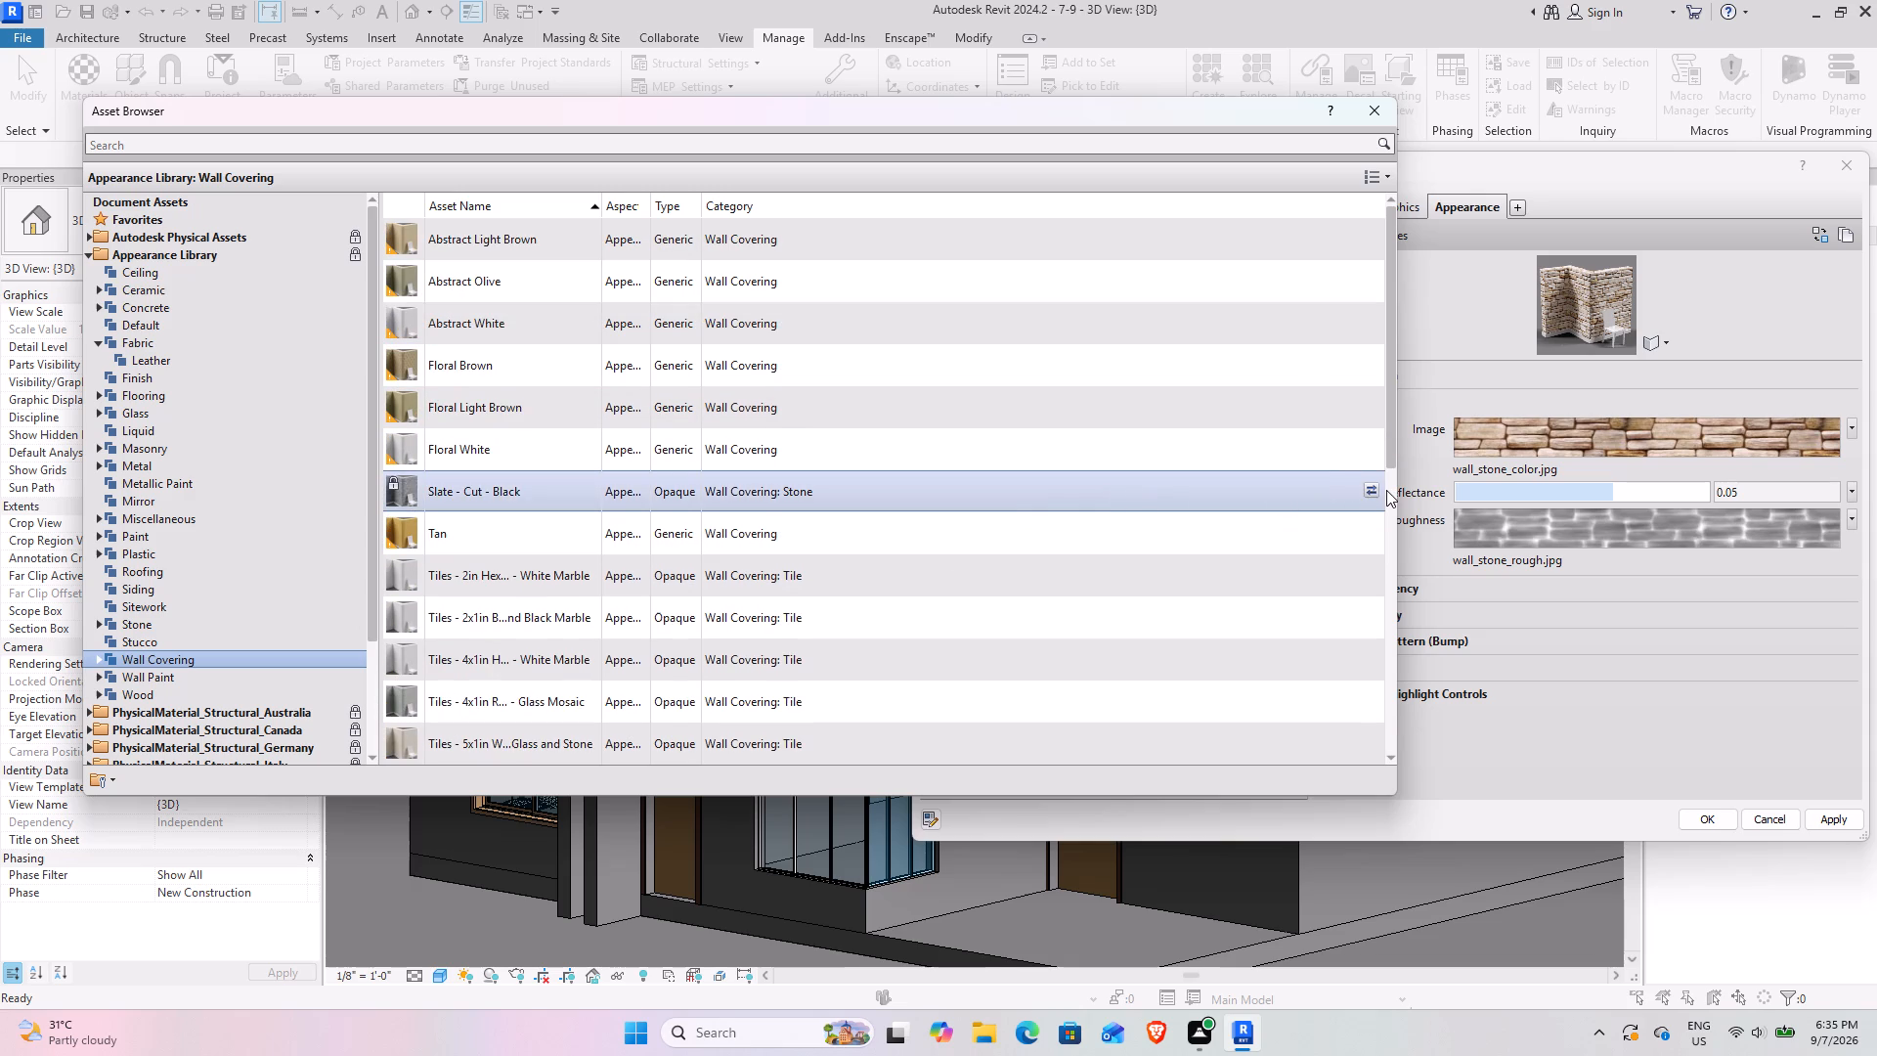
left_click(1375, 490)
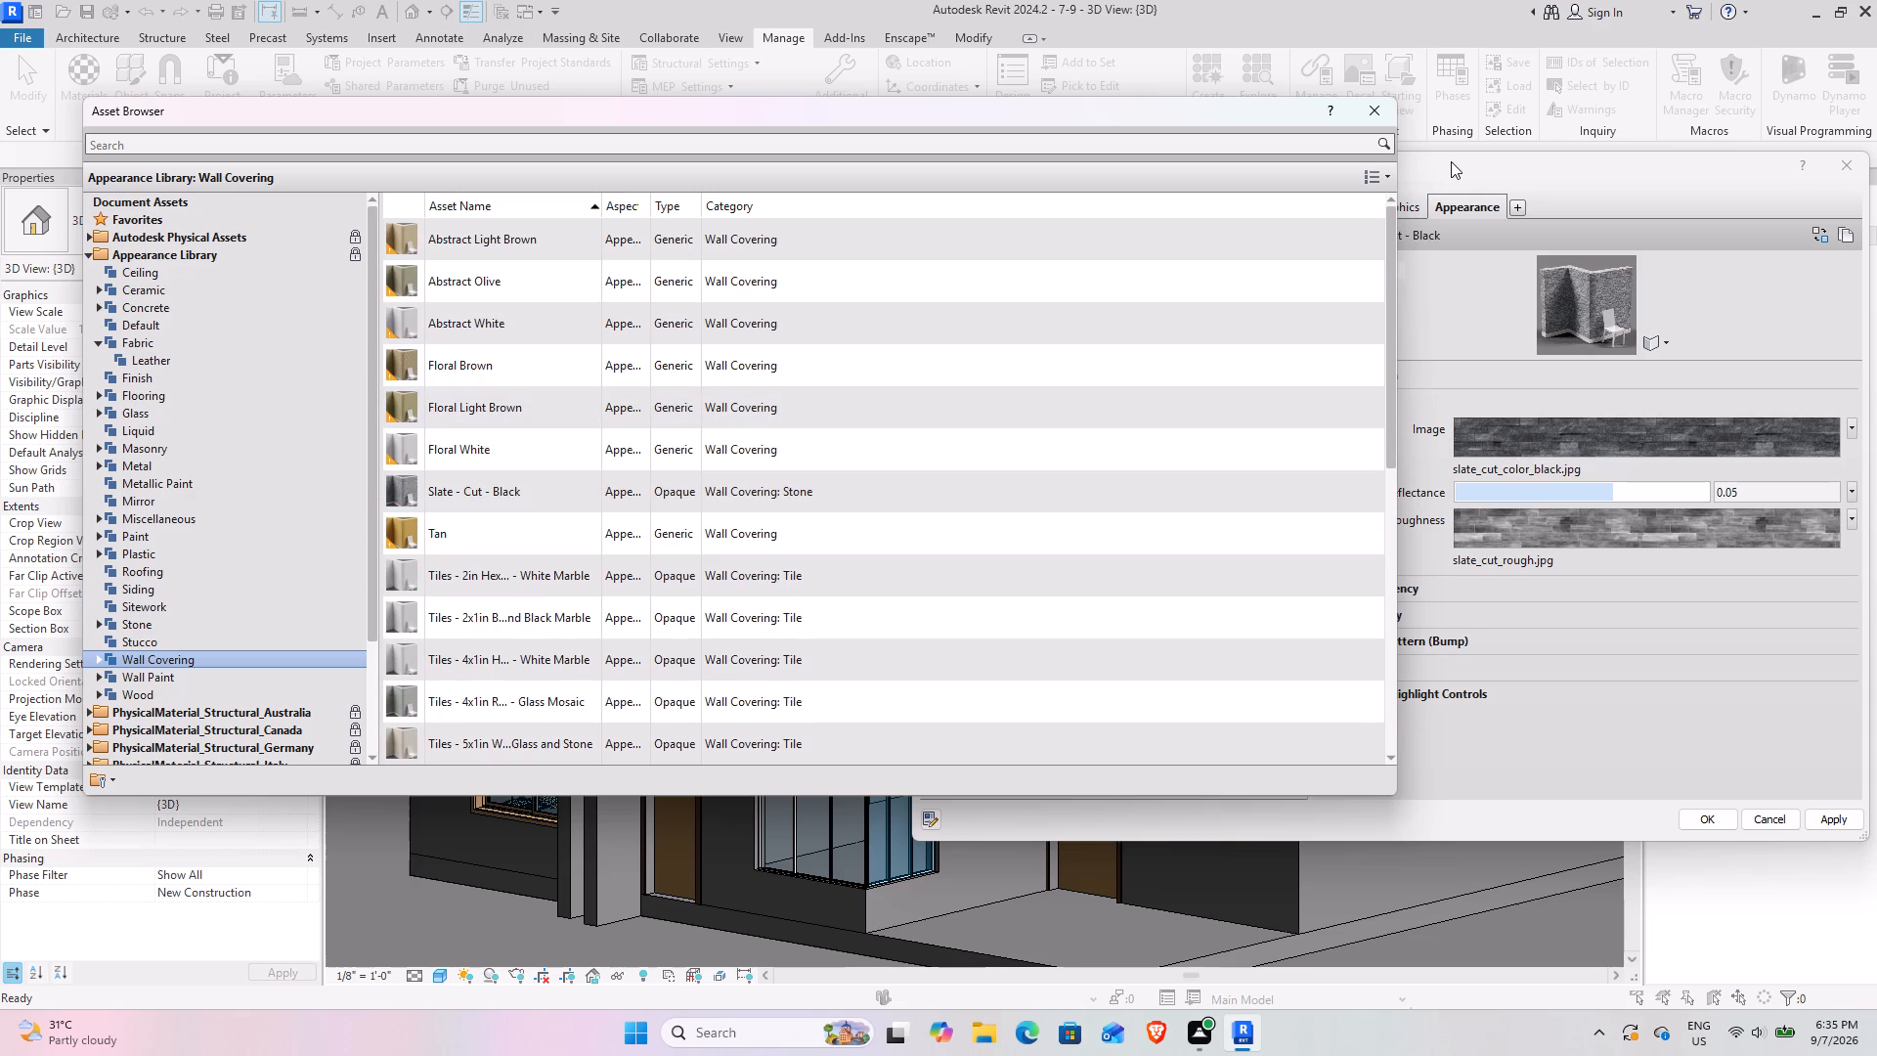
left_click(1375, 116)
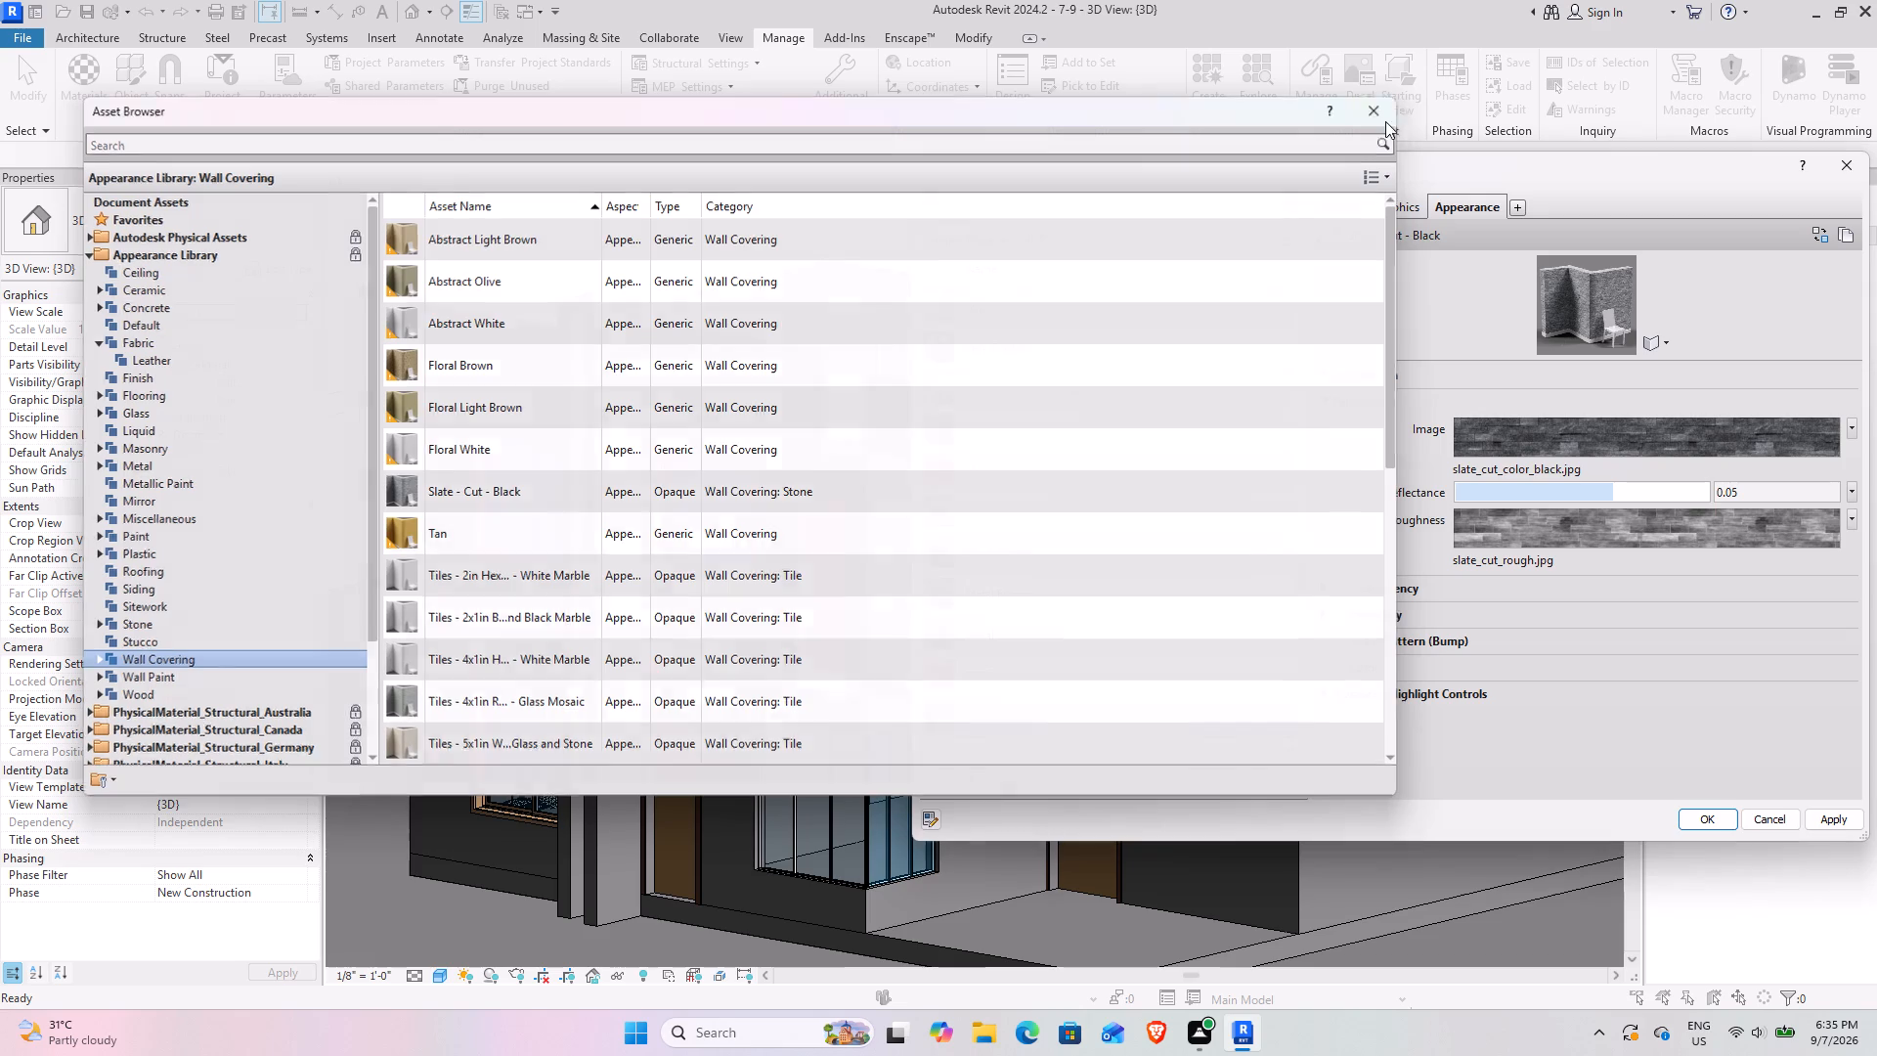
left_click(1394, 204)
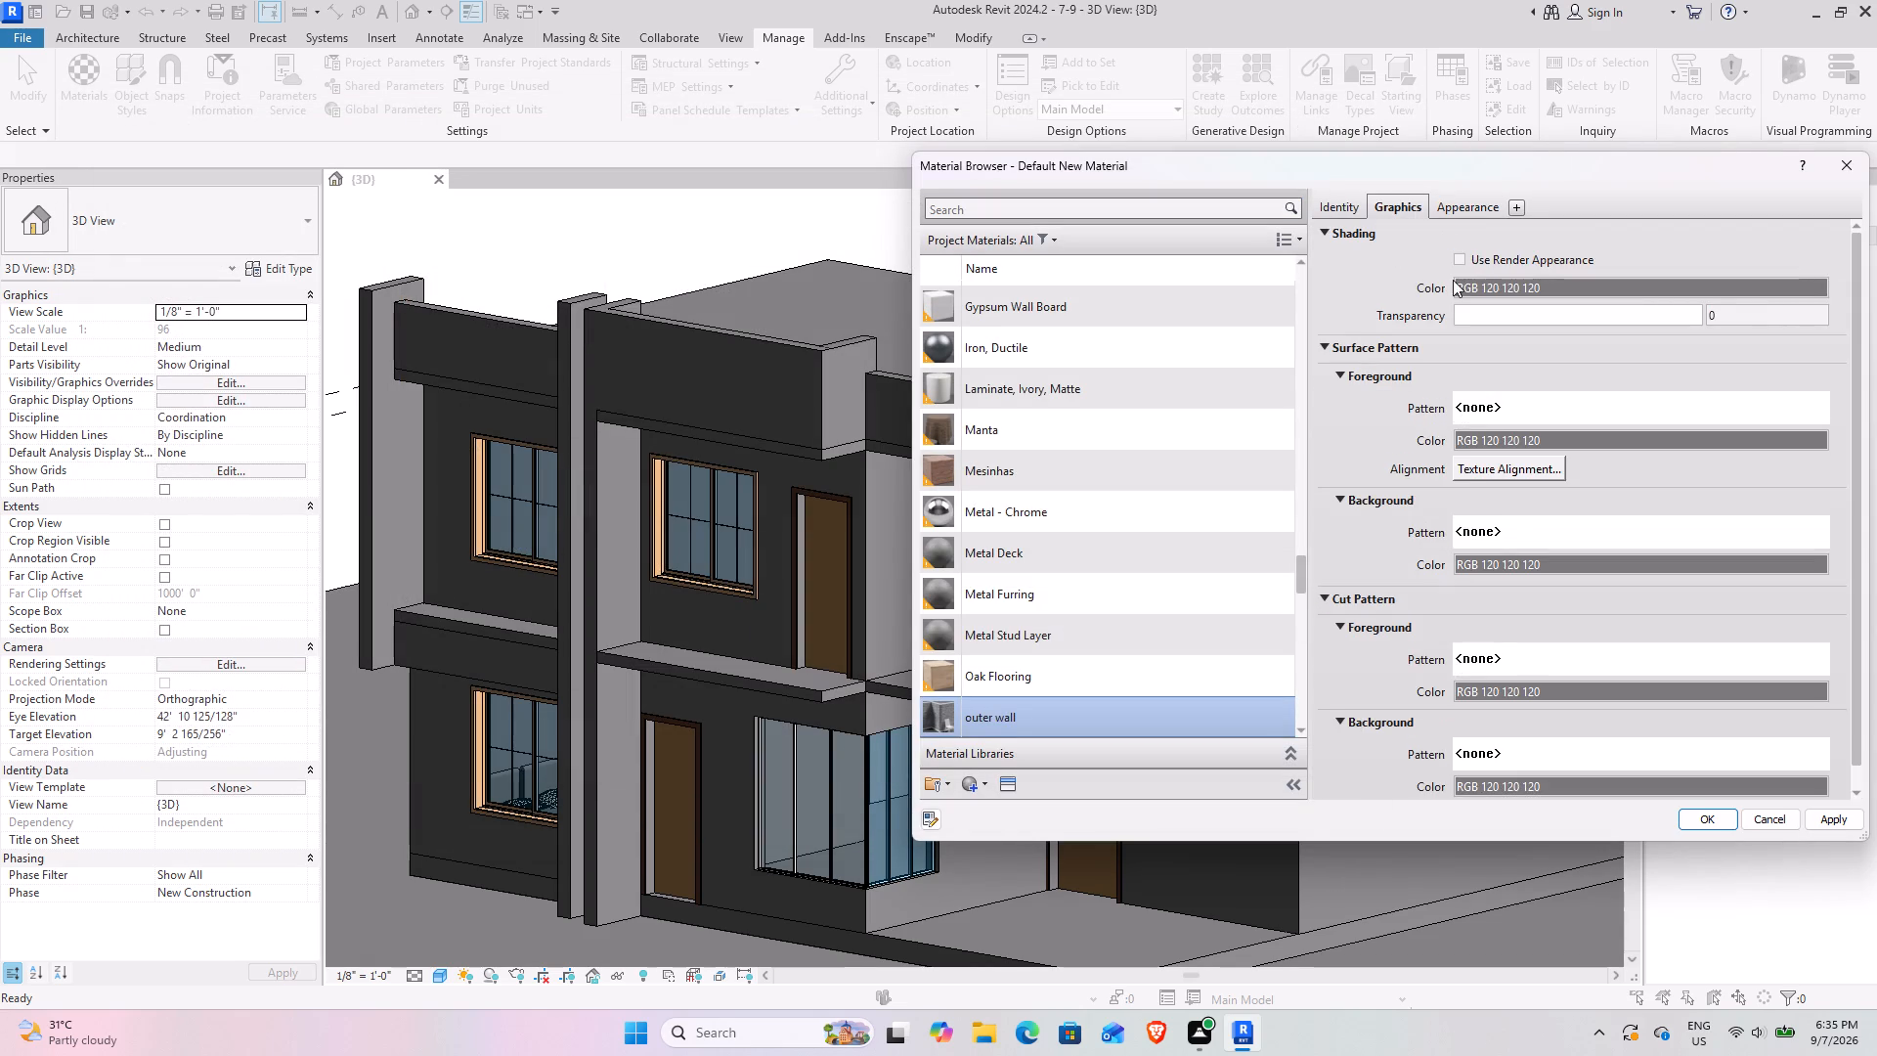
Set the outer wall material's shading to use its render appearance, apply the change and close the Material Browser.
left_click(1456, 255)
left_click(1834, 814)
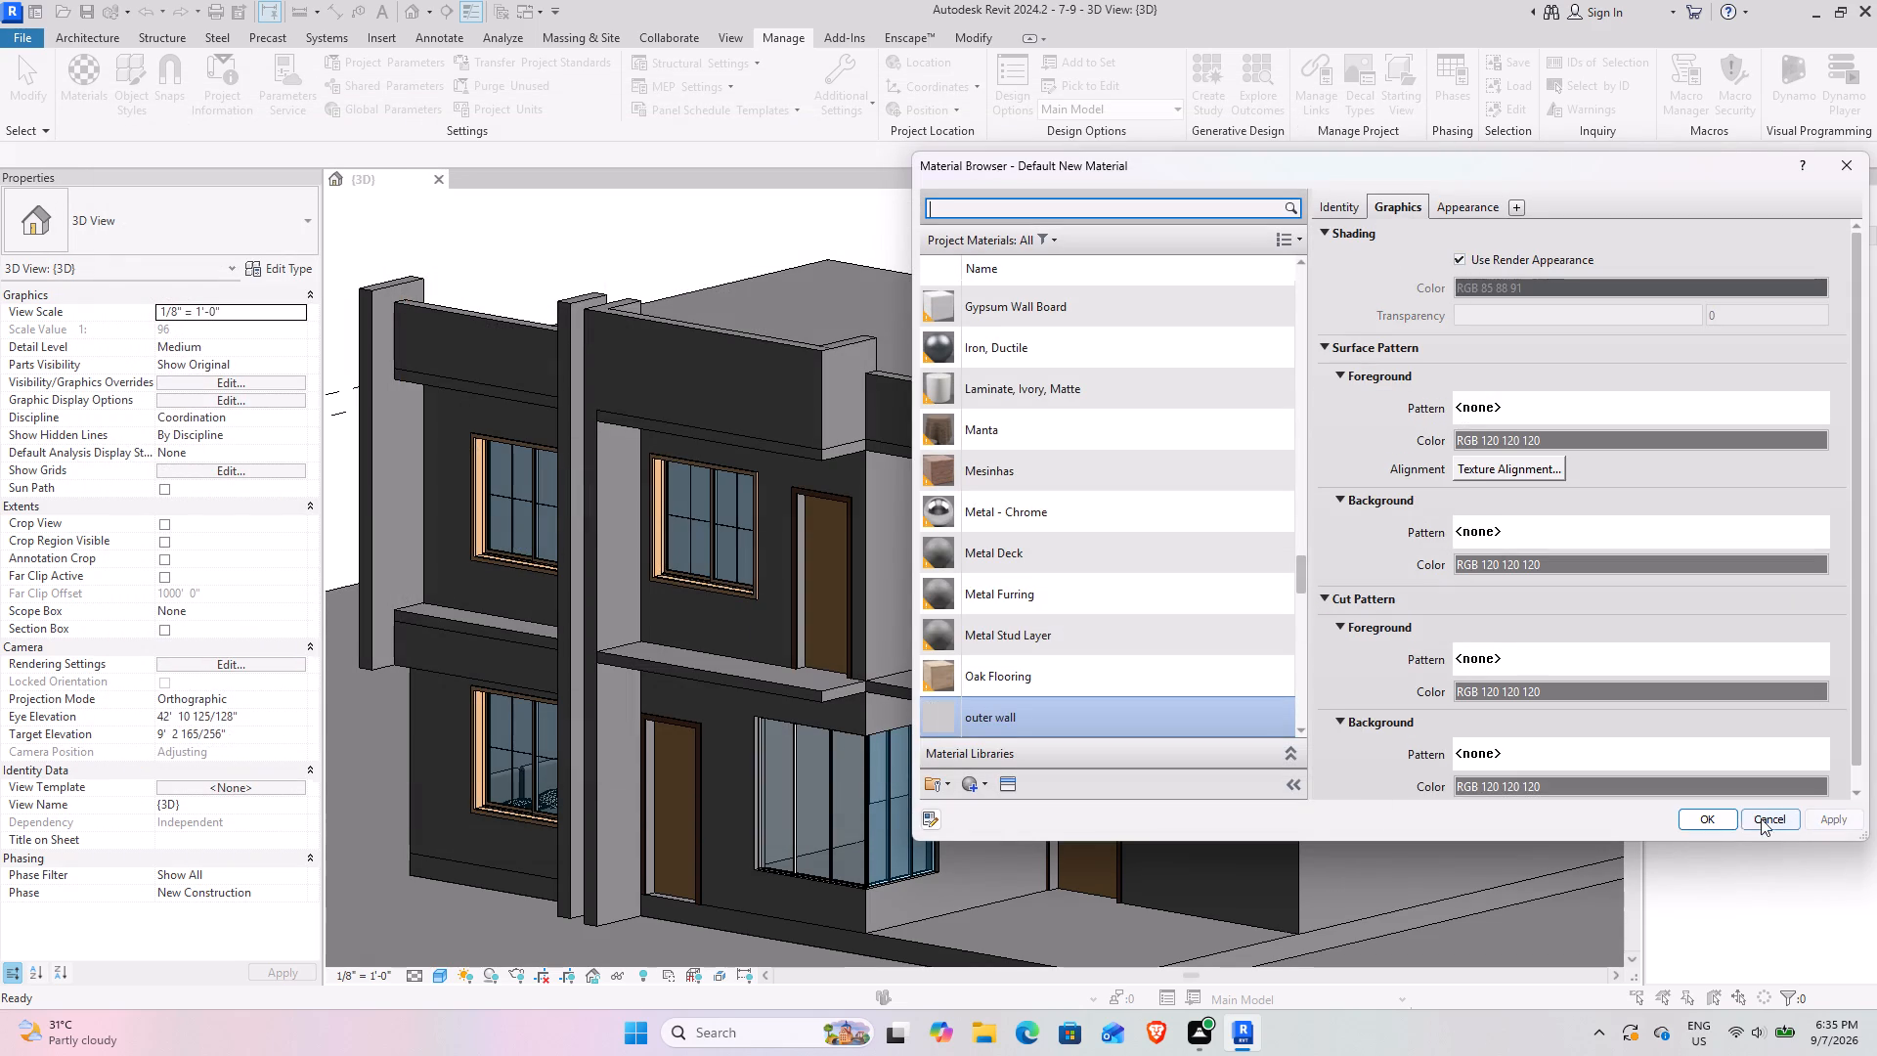
left_click(1725, 816)
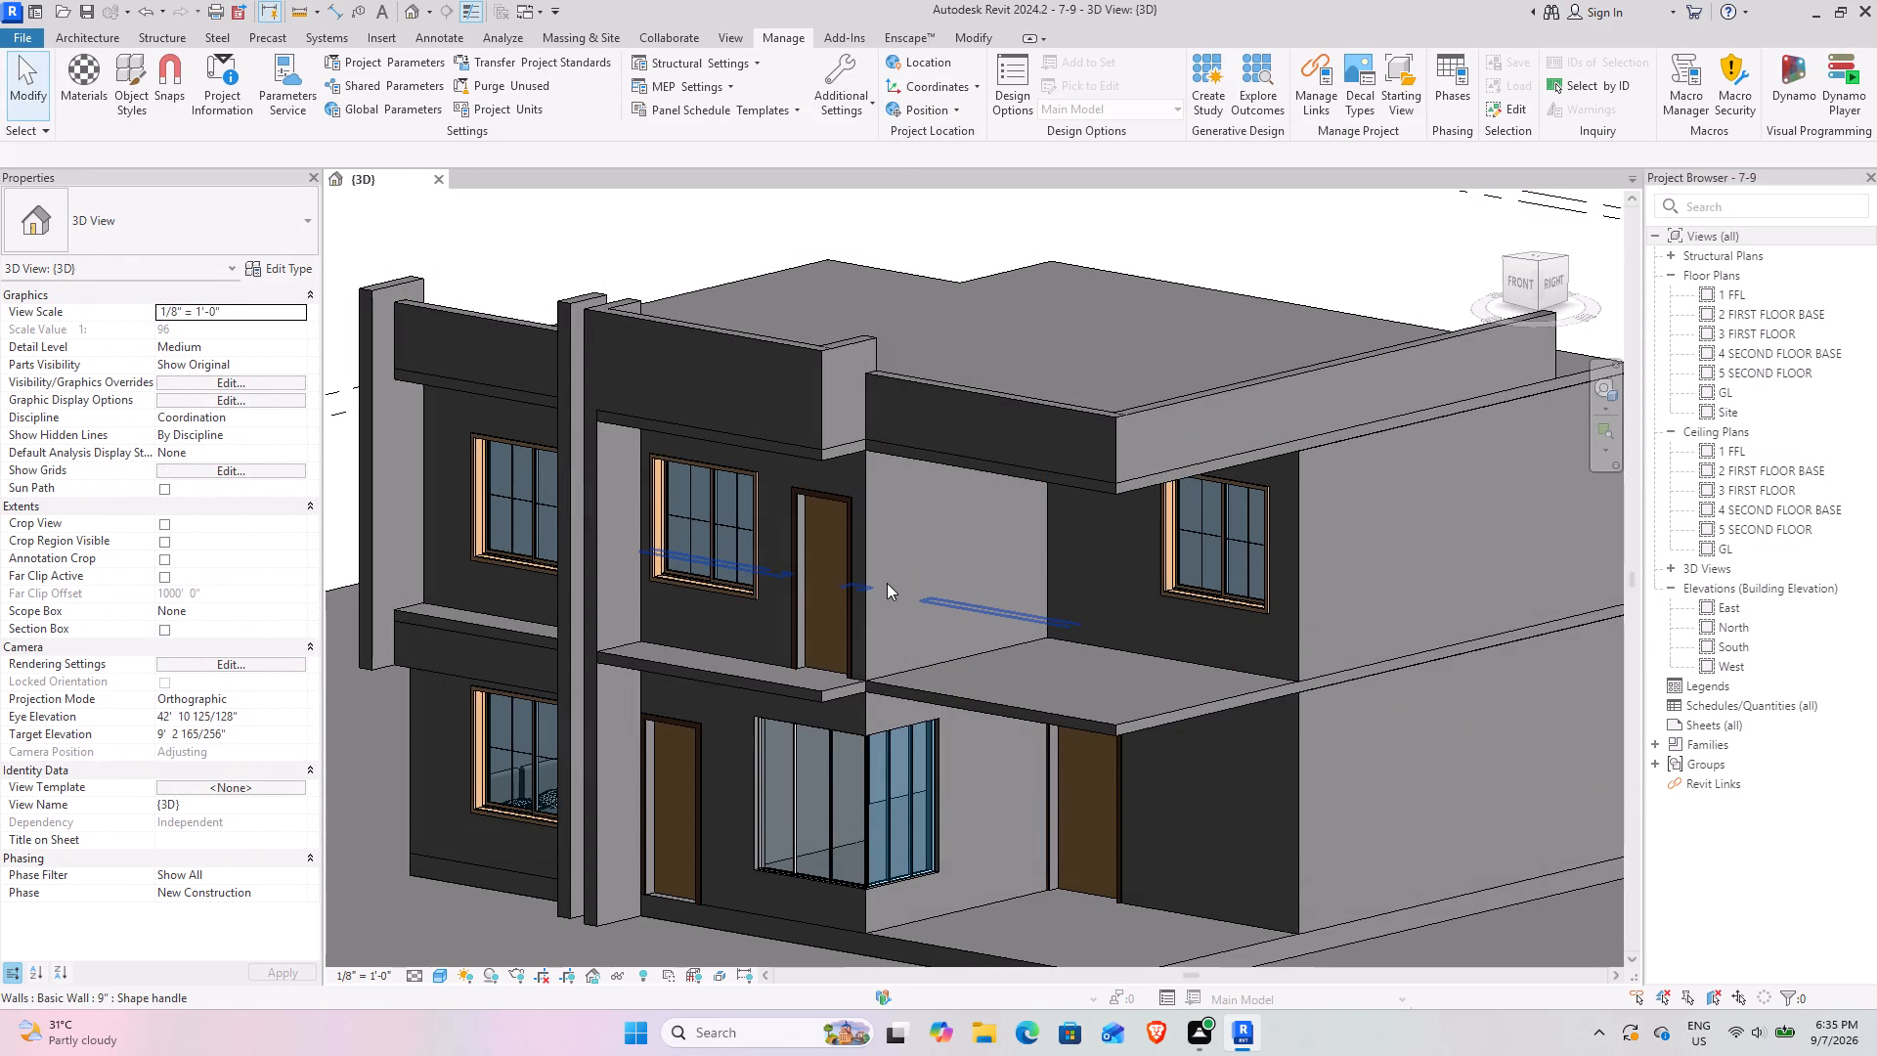
Select the upper-storey front wall and undo the last change.
left_click(872, 586)
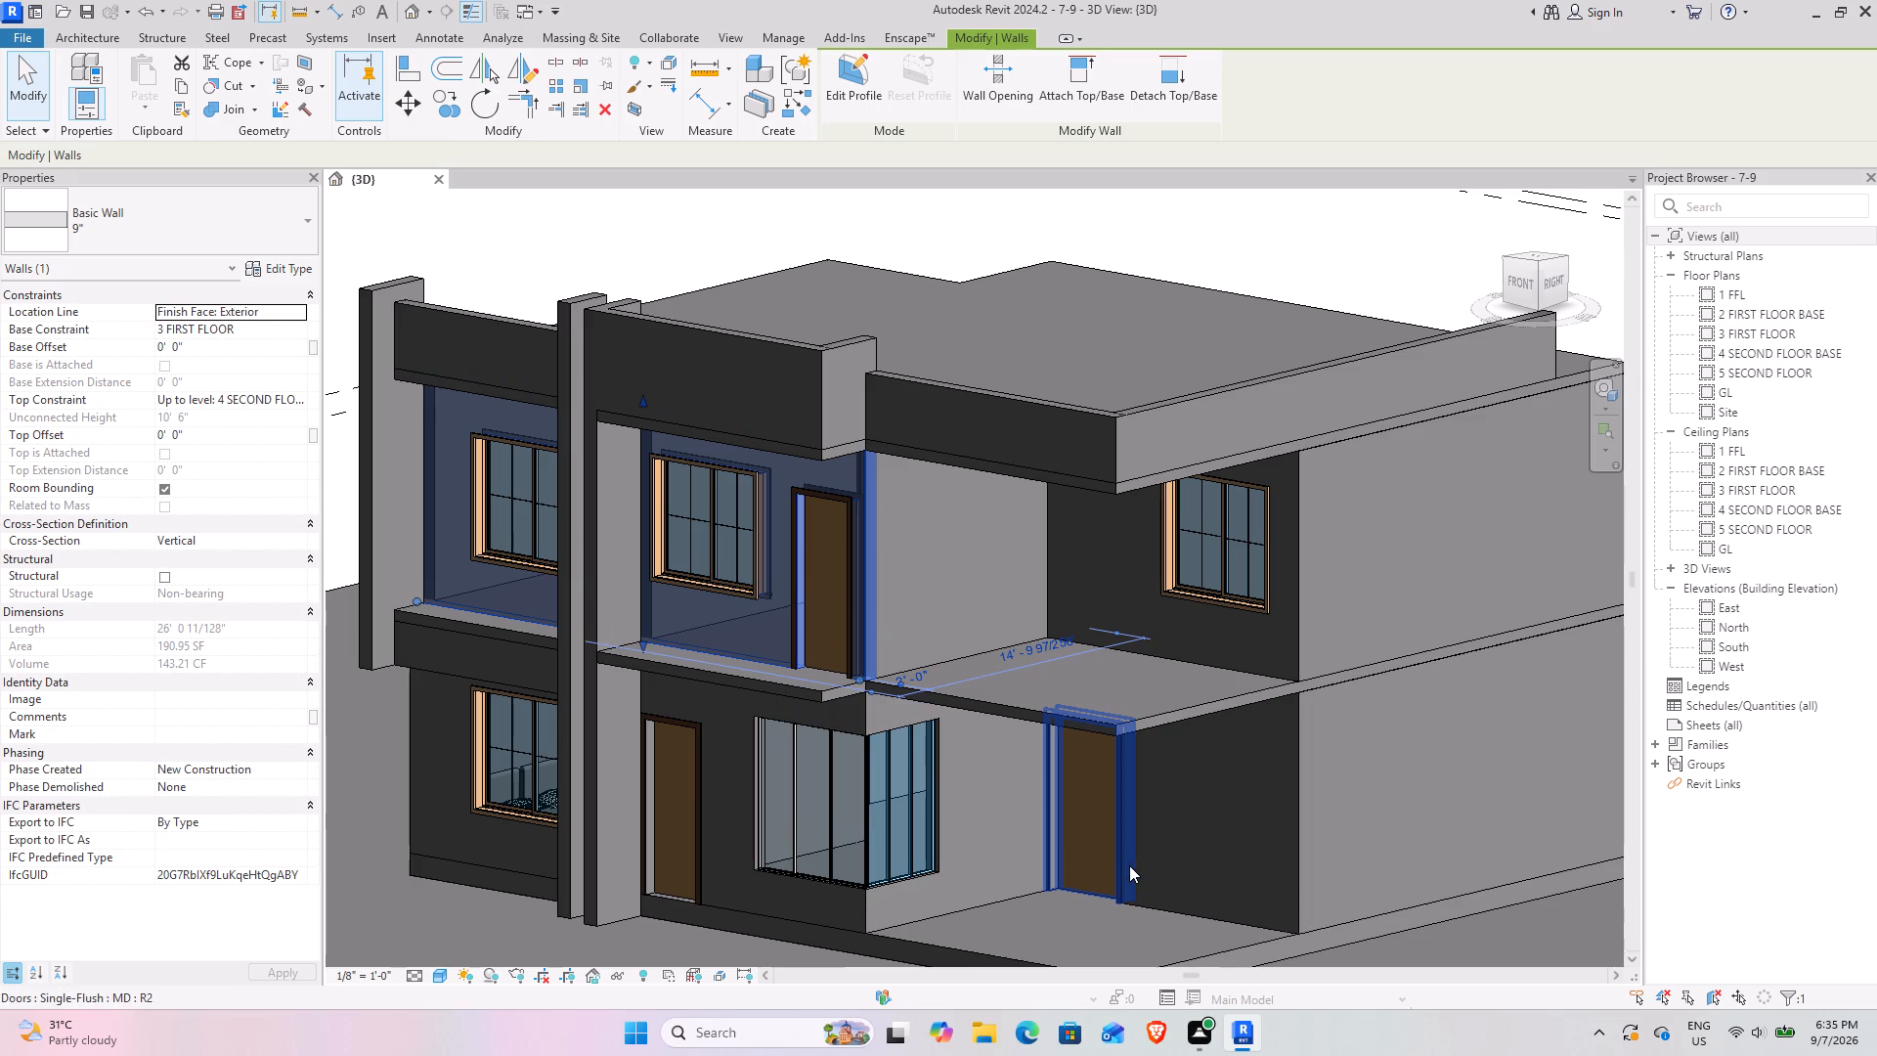
key("ctrl+z")
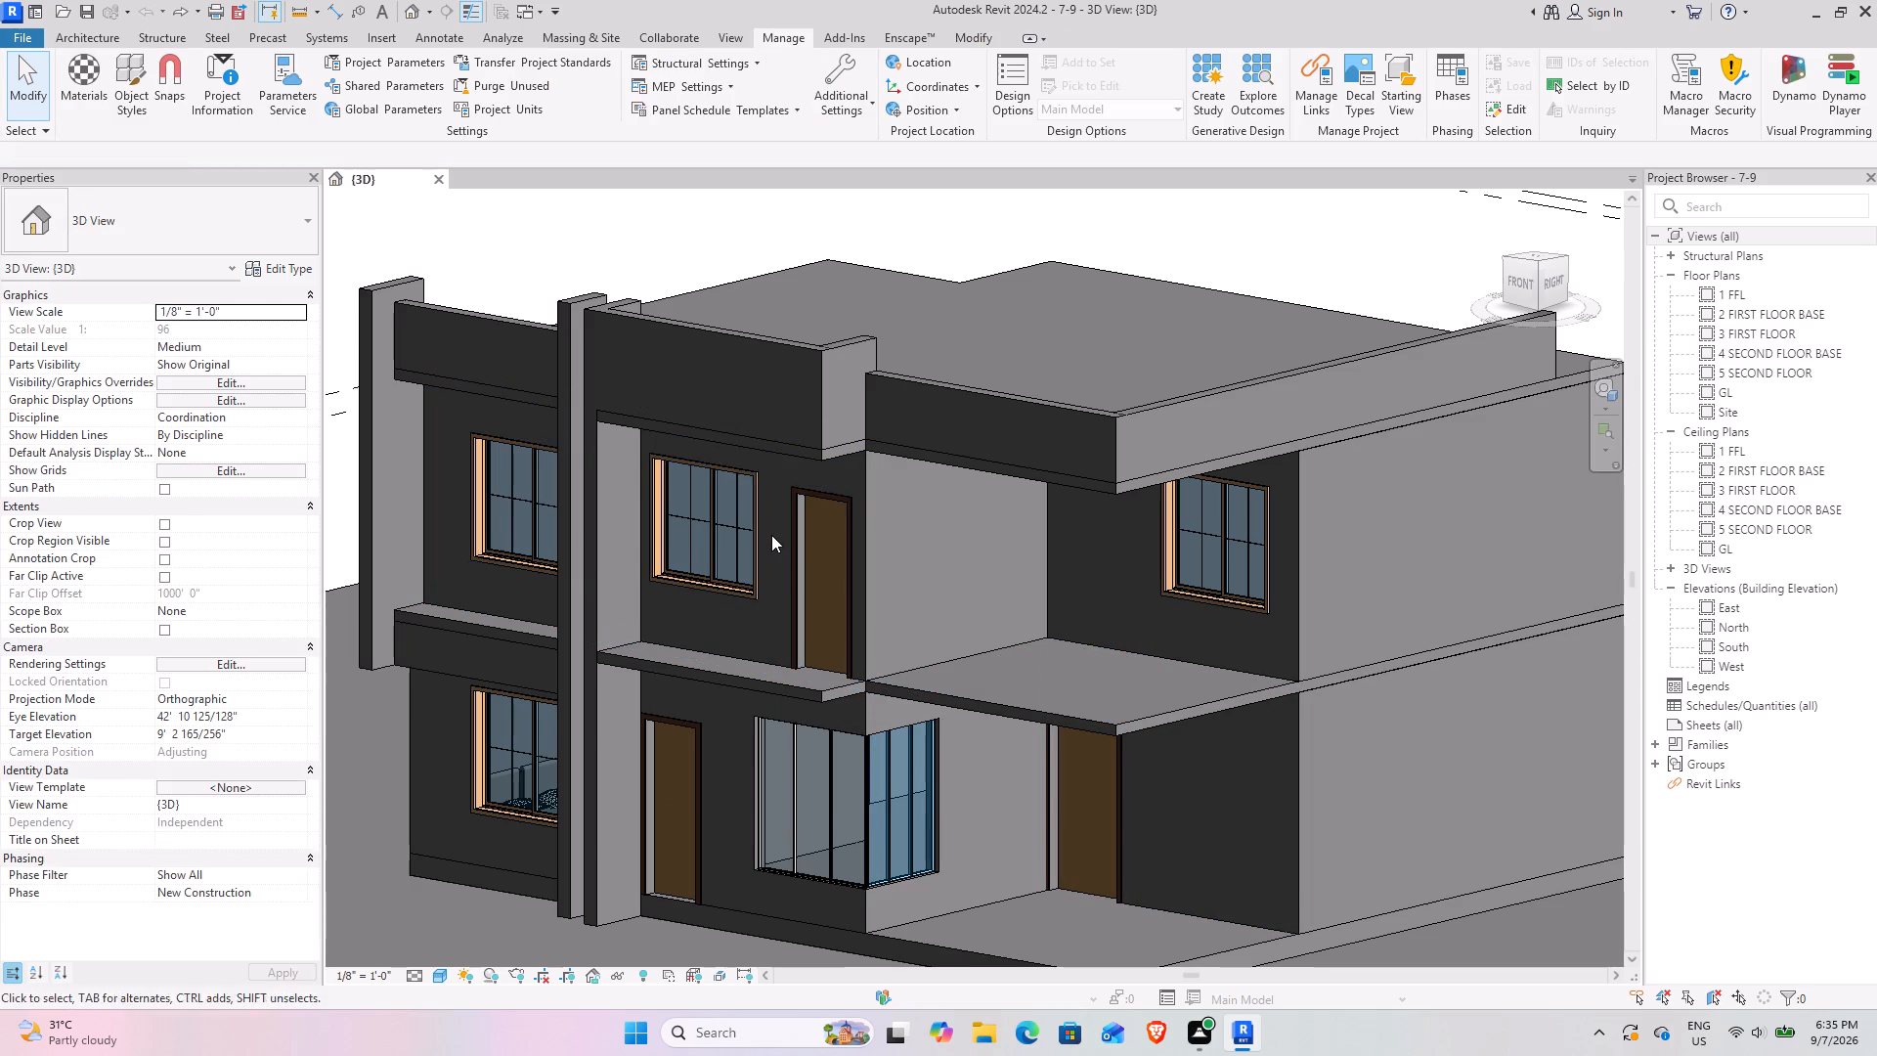
Open the Material Browser and look through the project materials for the outer wall material.
left_click(97, 67)
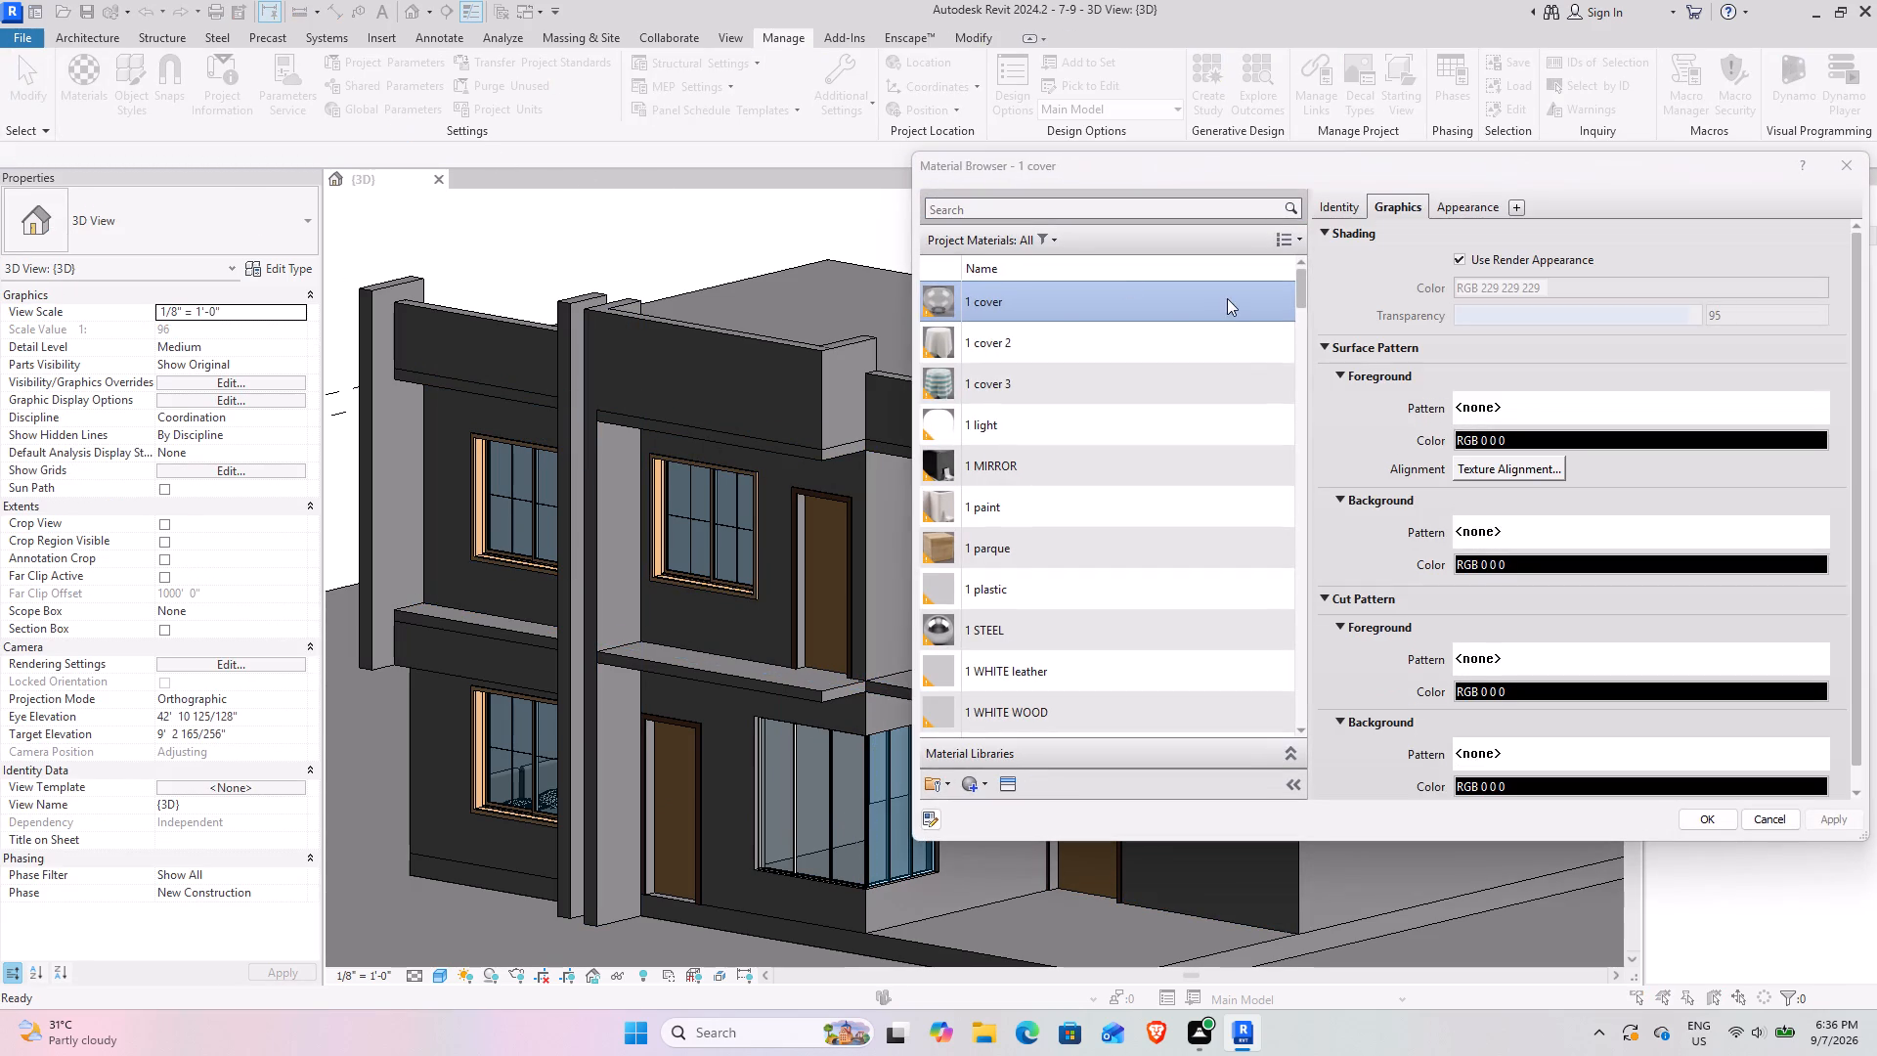
scroll(1079, 671, "down", 2)
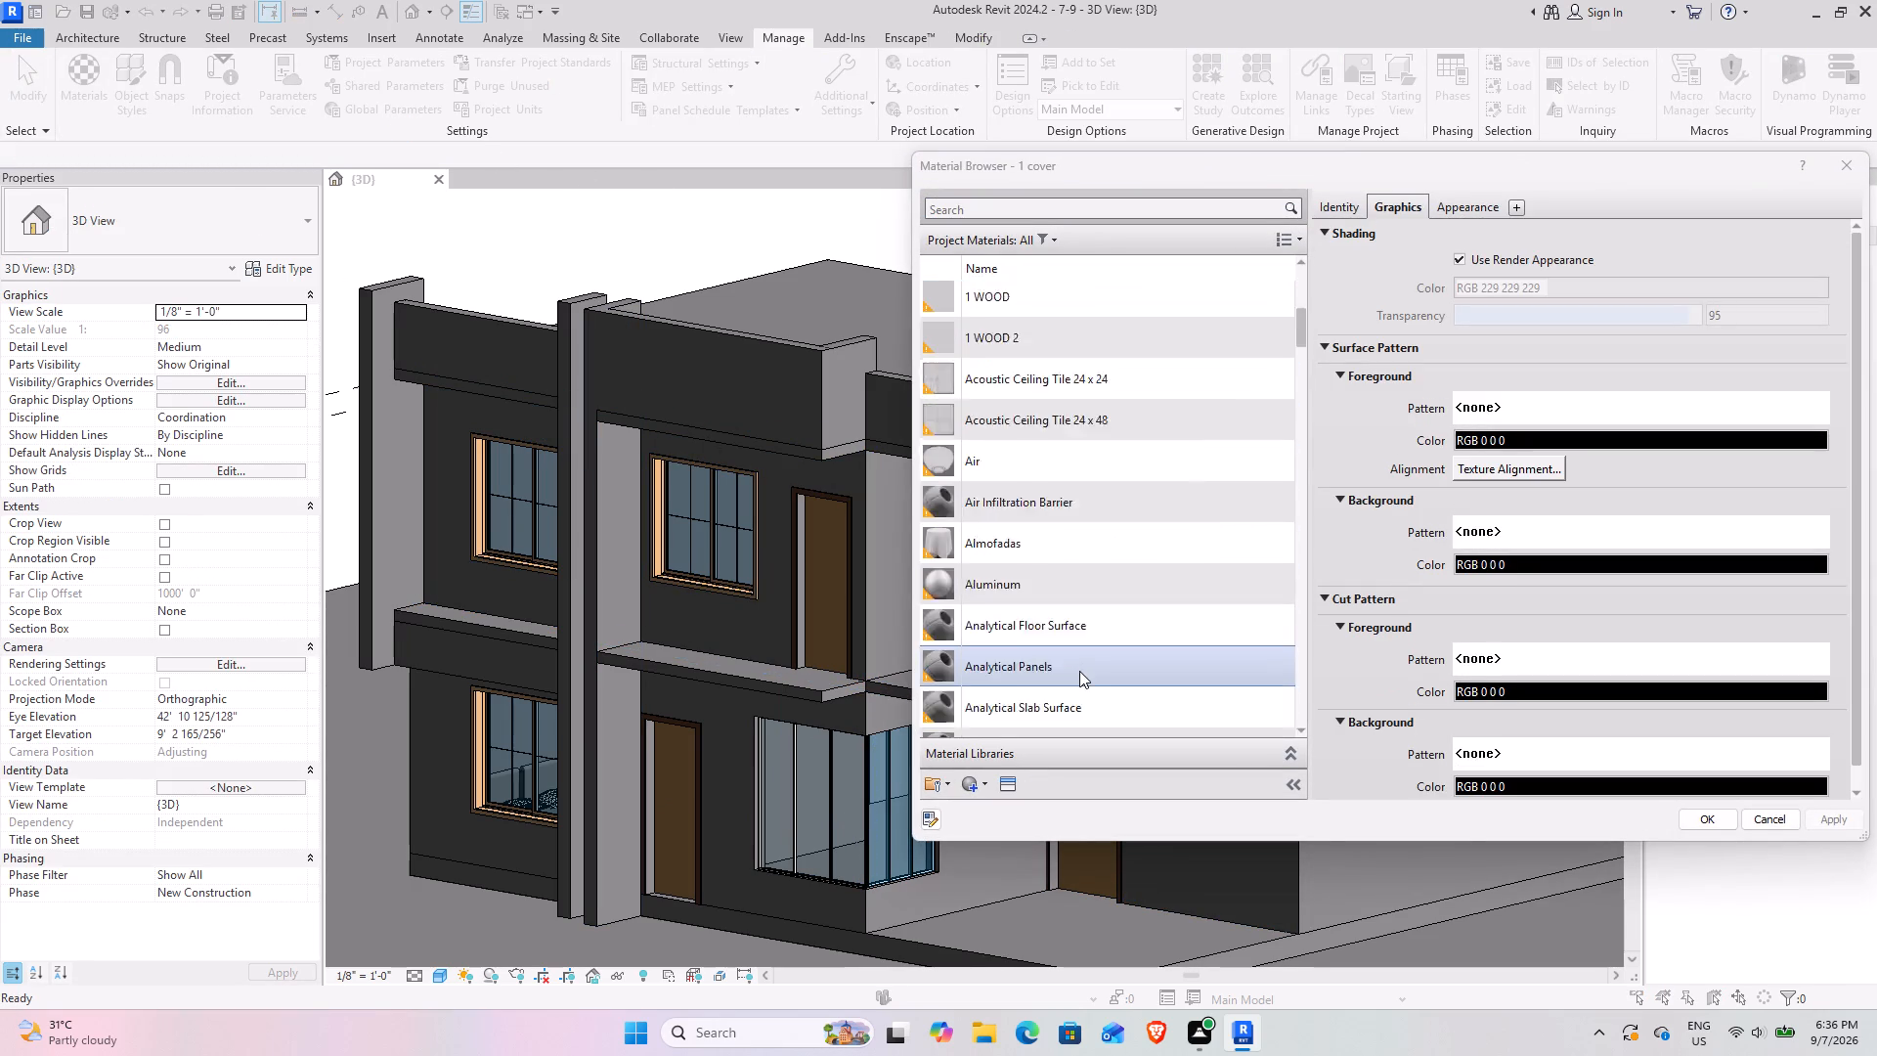
scroll(1079, 671, "down", 10)
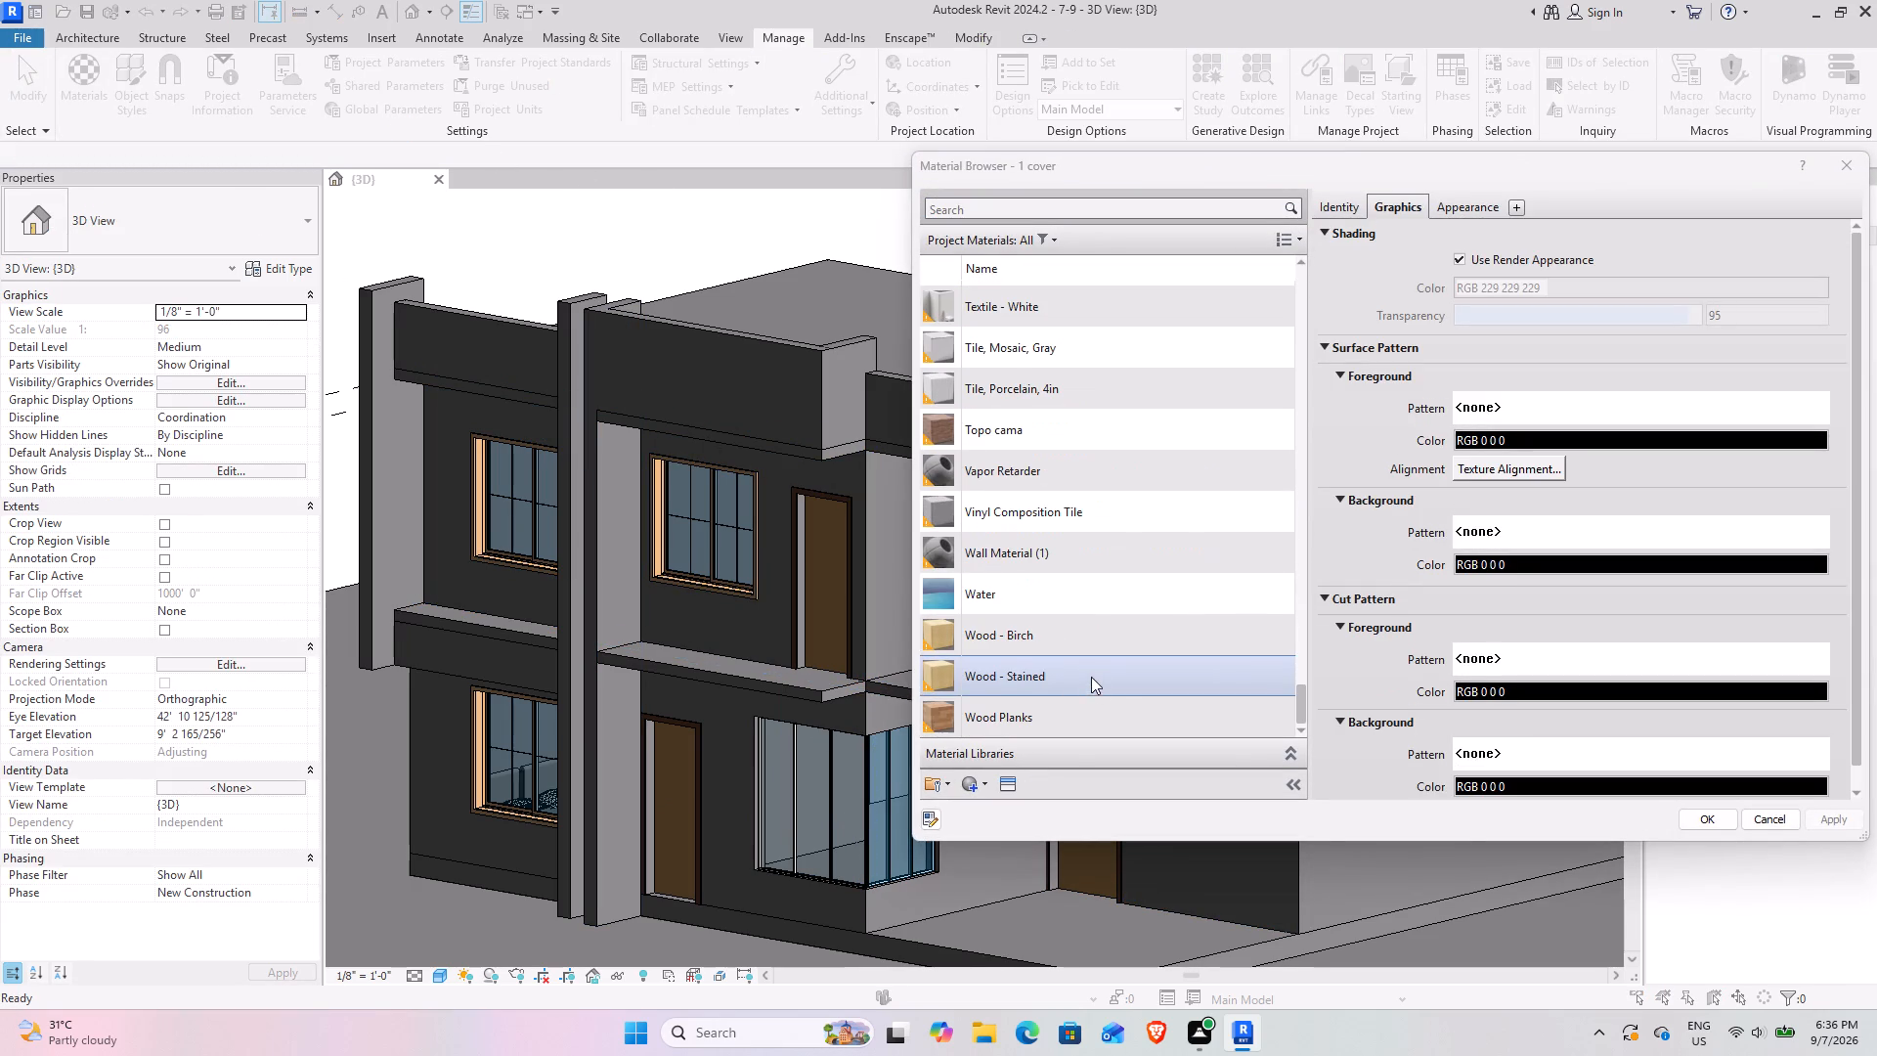
scroll(1091, 677, "down", 5)
scroll(1179, 447, "up", 6)
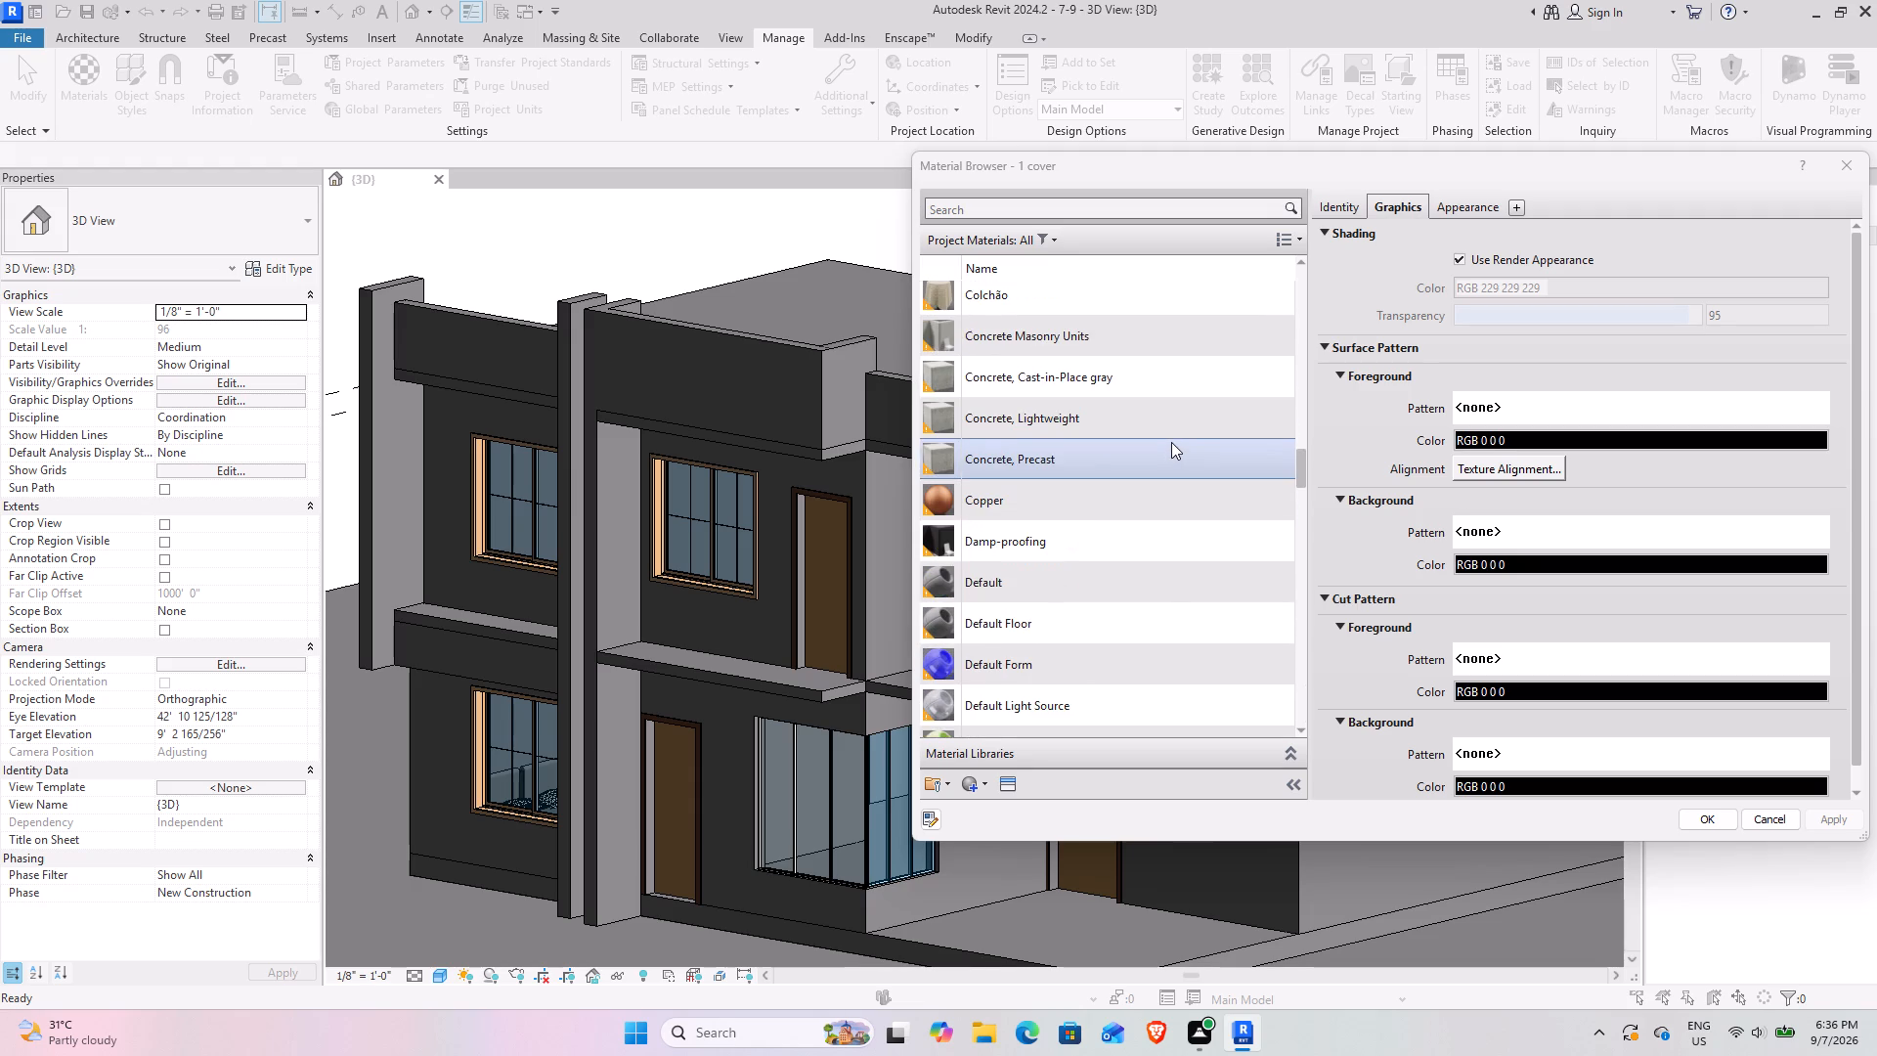
Search the project materials for "outer", then clear the search and look through the unfiltered list.
left_click(1069, 207)
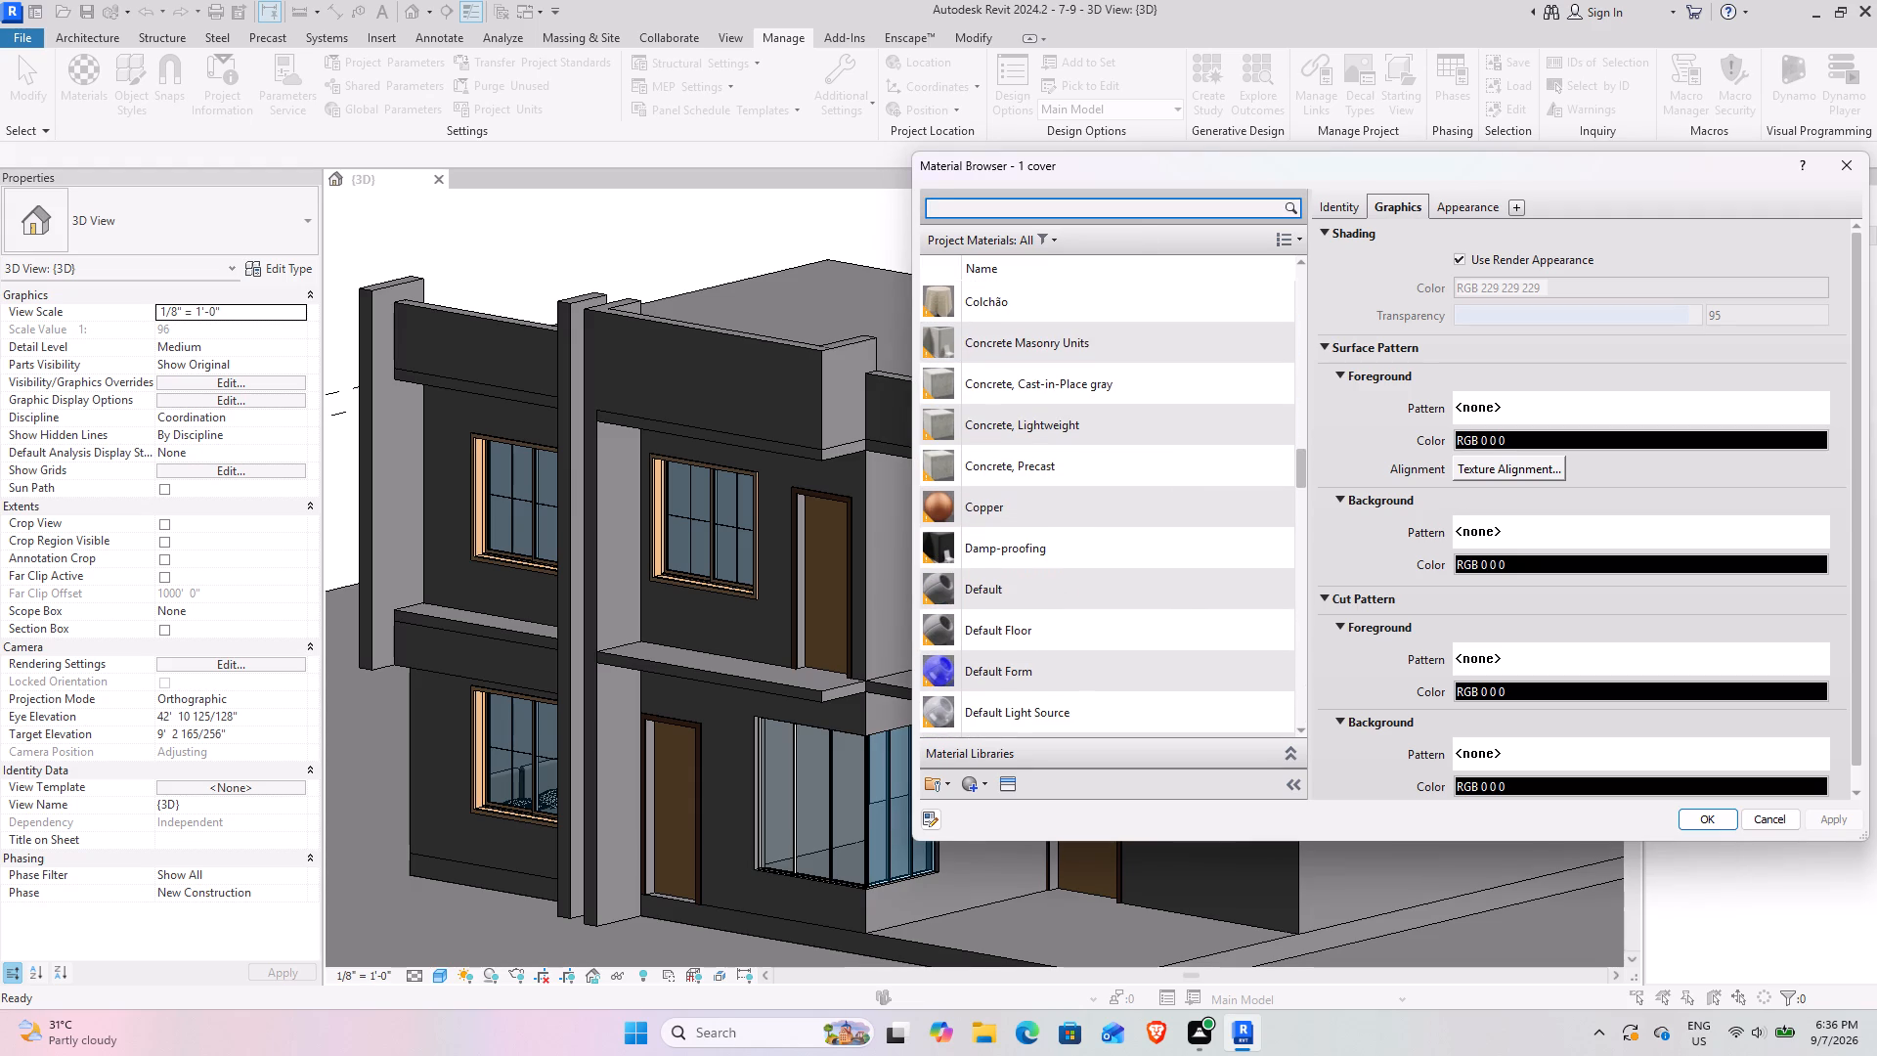
type("outer")
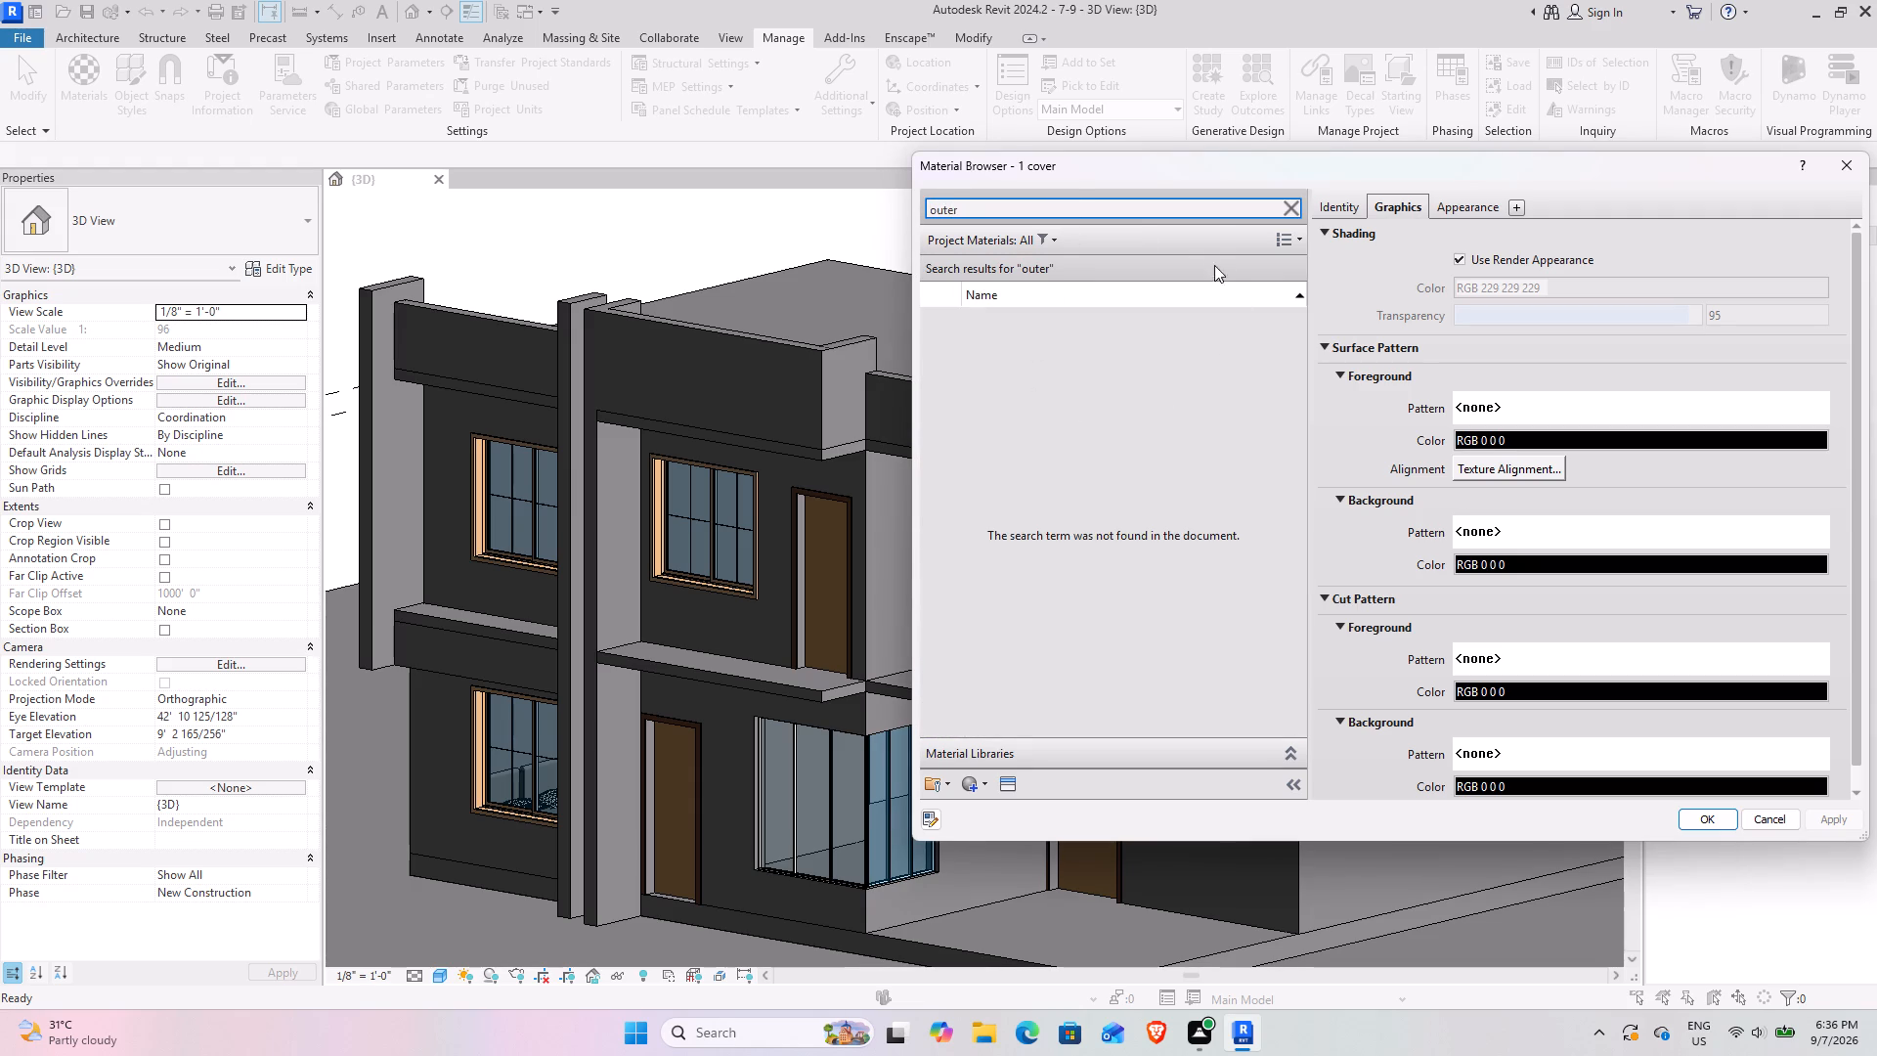
key("BackSpace")
key("BackSpace")
key("BackSpace")
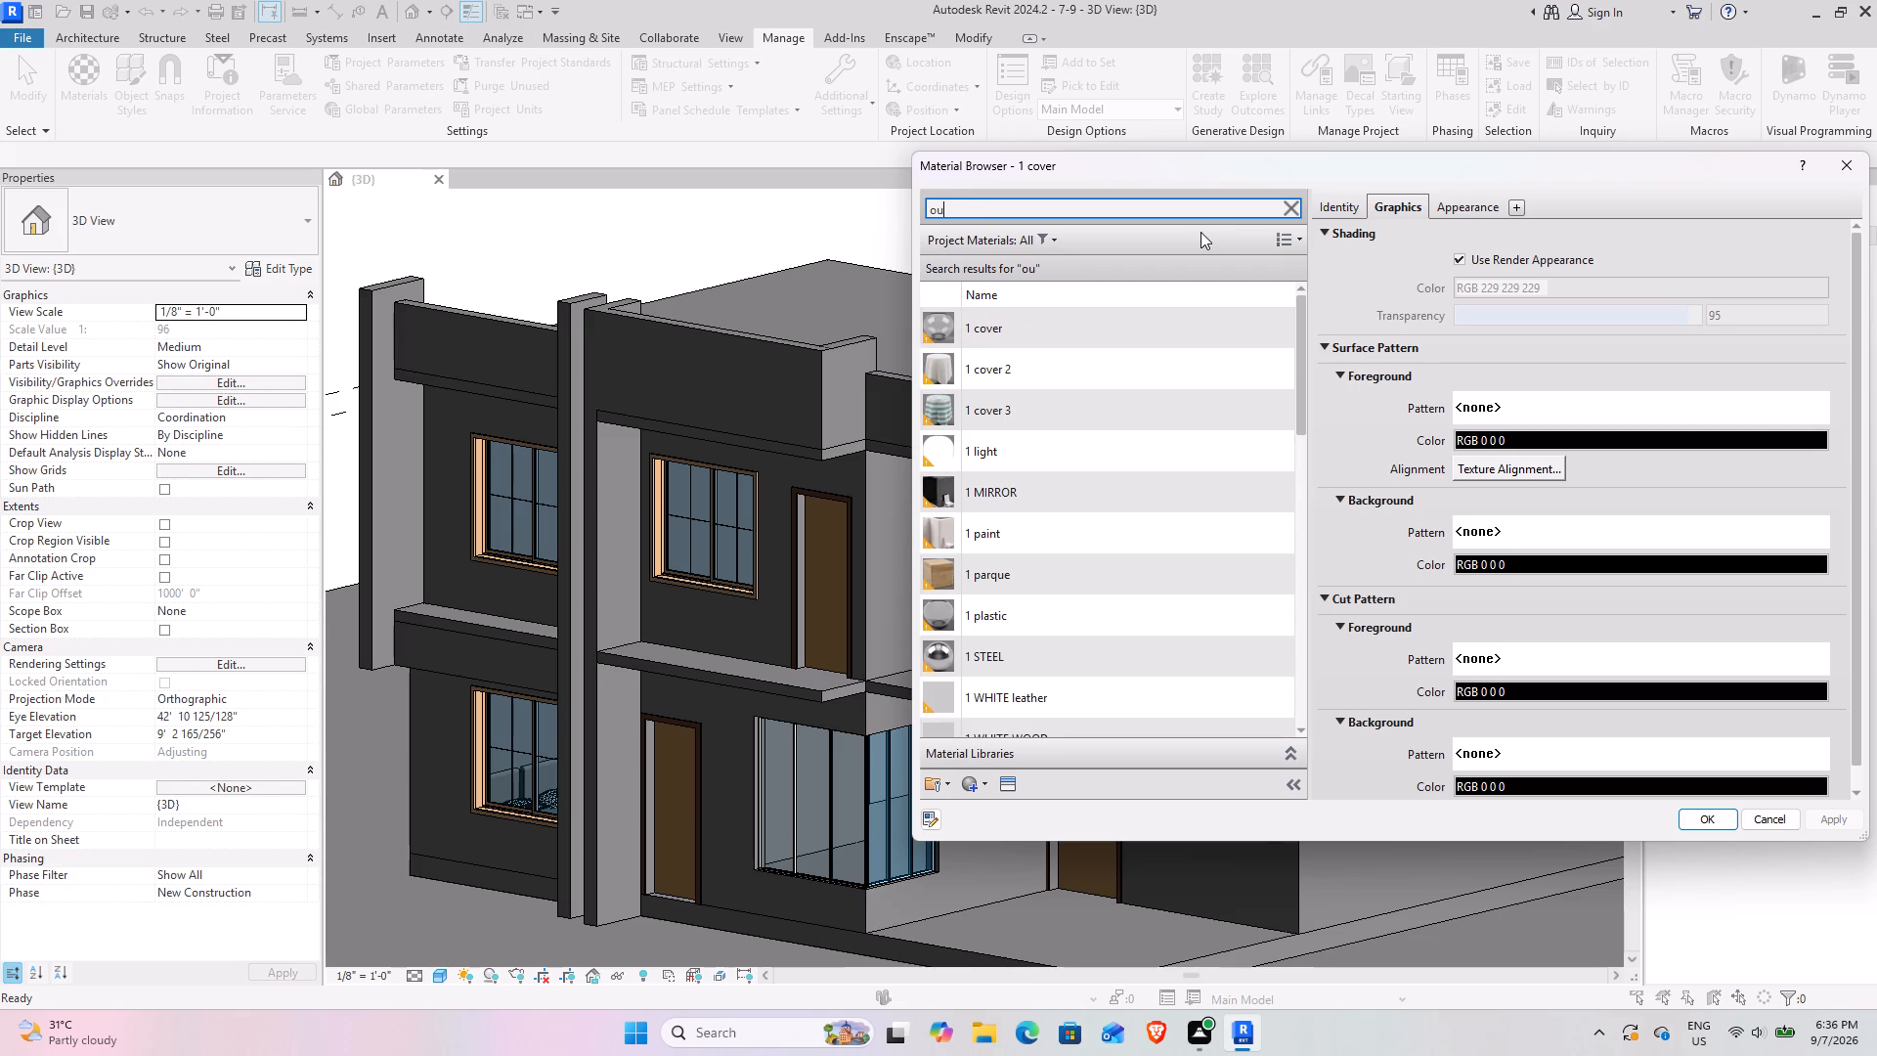
key("BackSpace")
key("BackSpace")
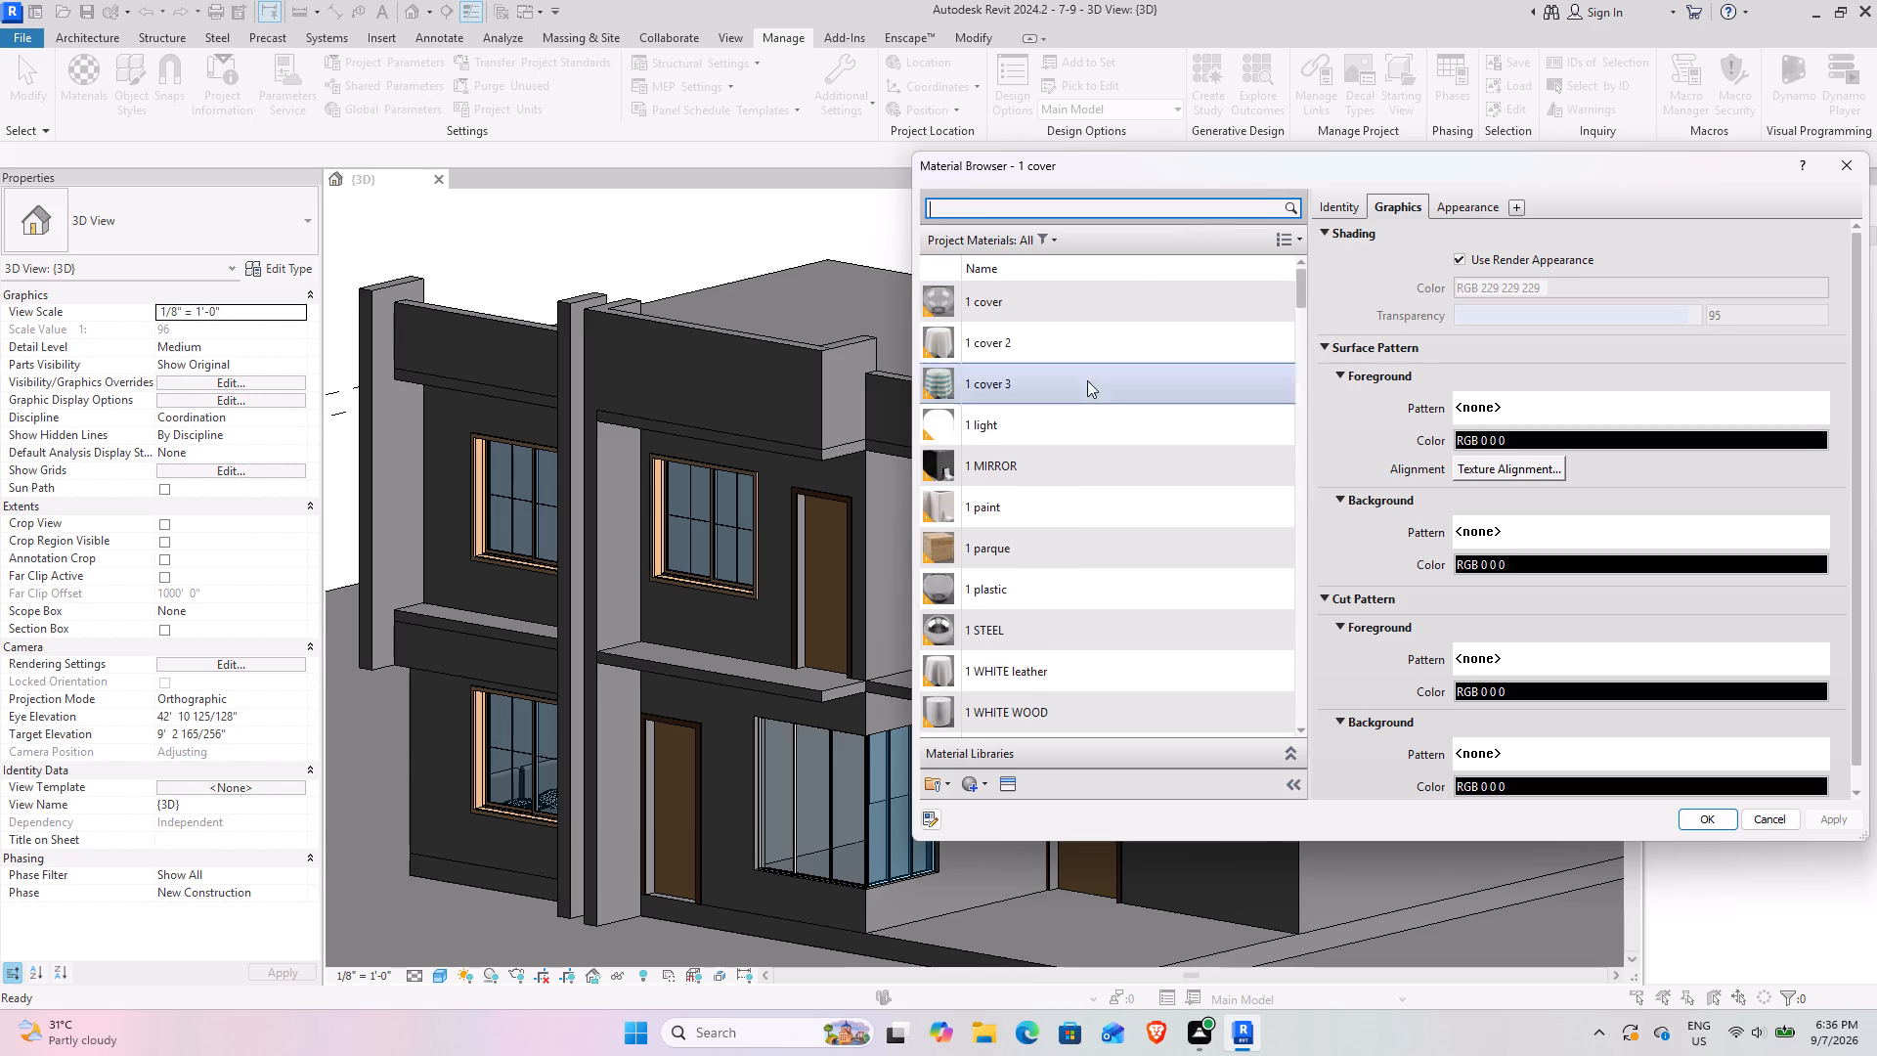
scroll(1084, 702, "down", 2)
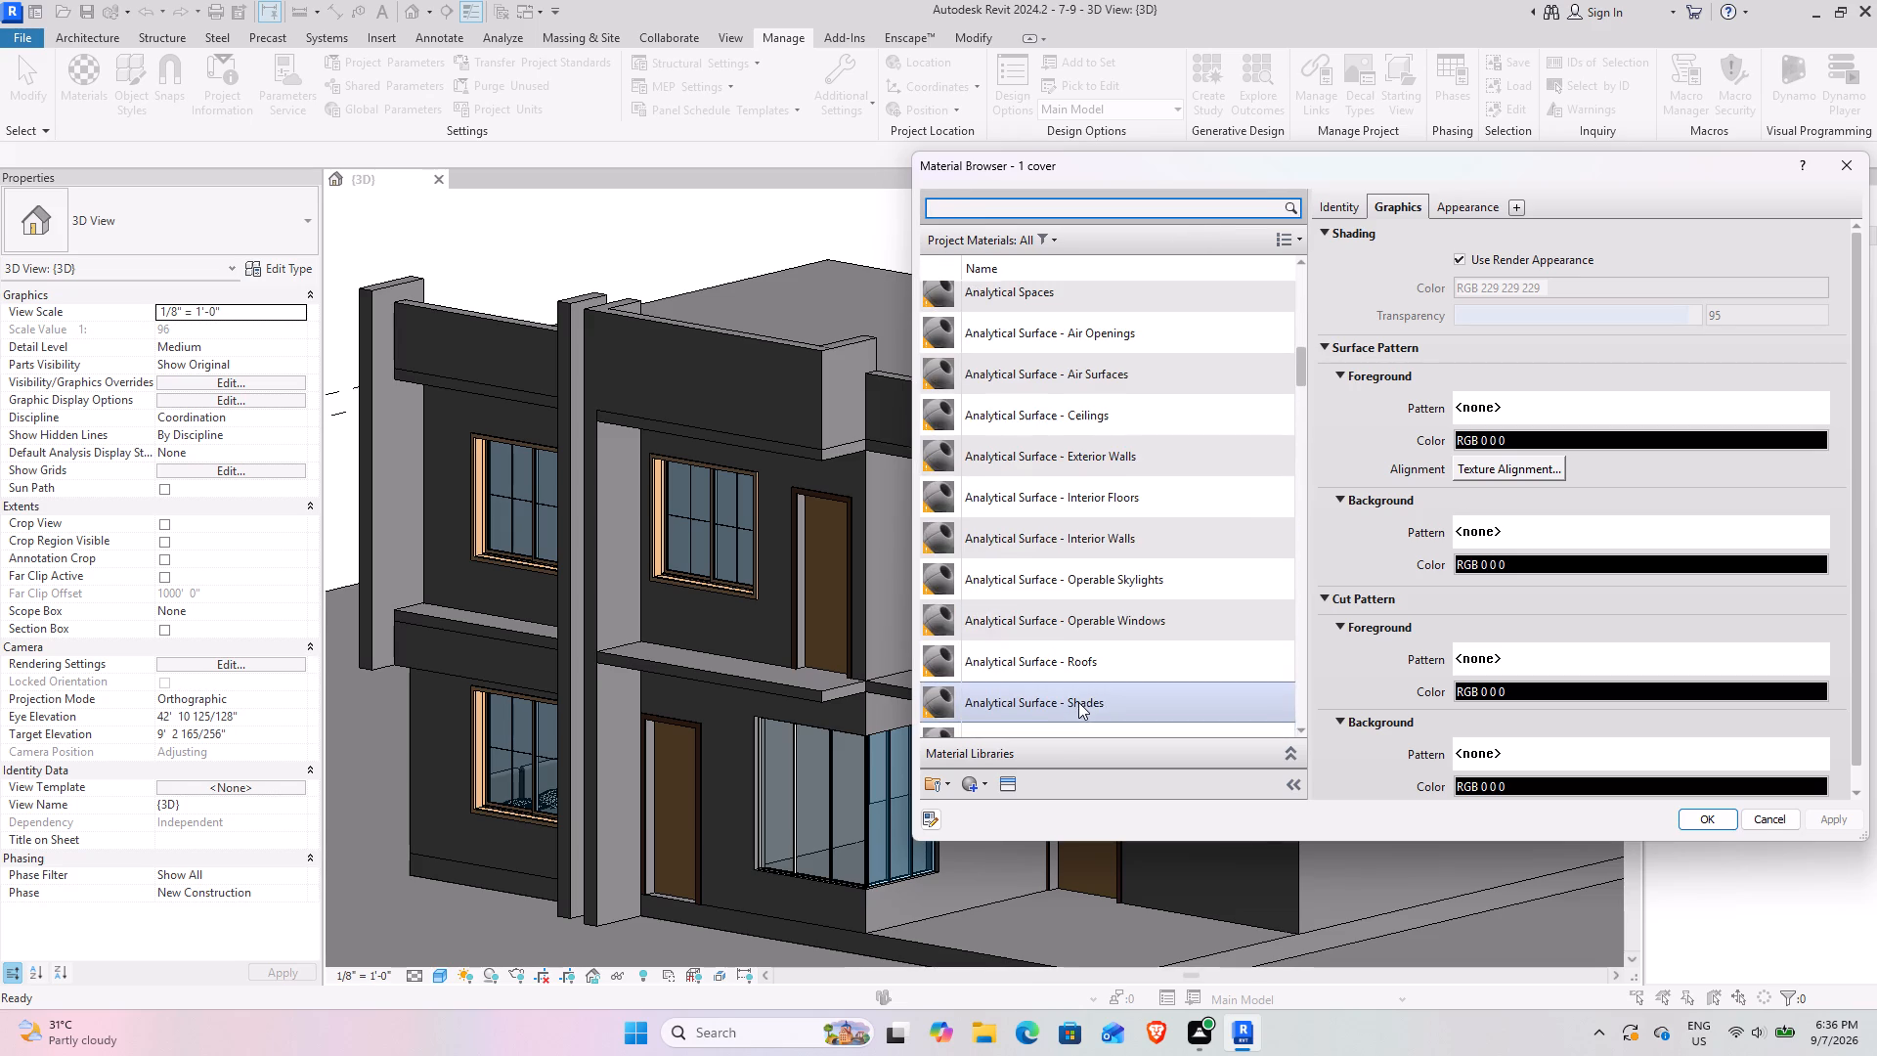
scroll(1069, 606, "down", 1)
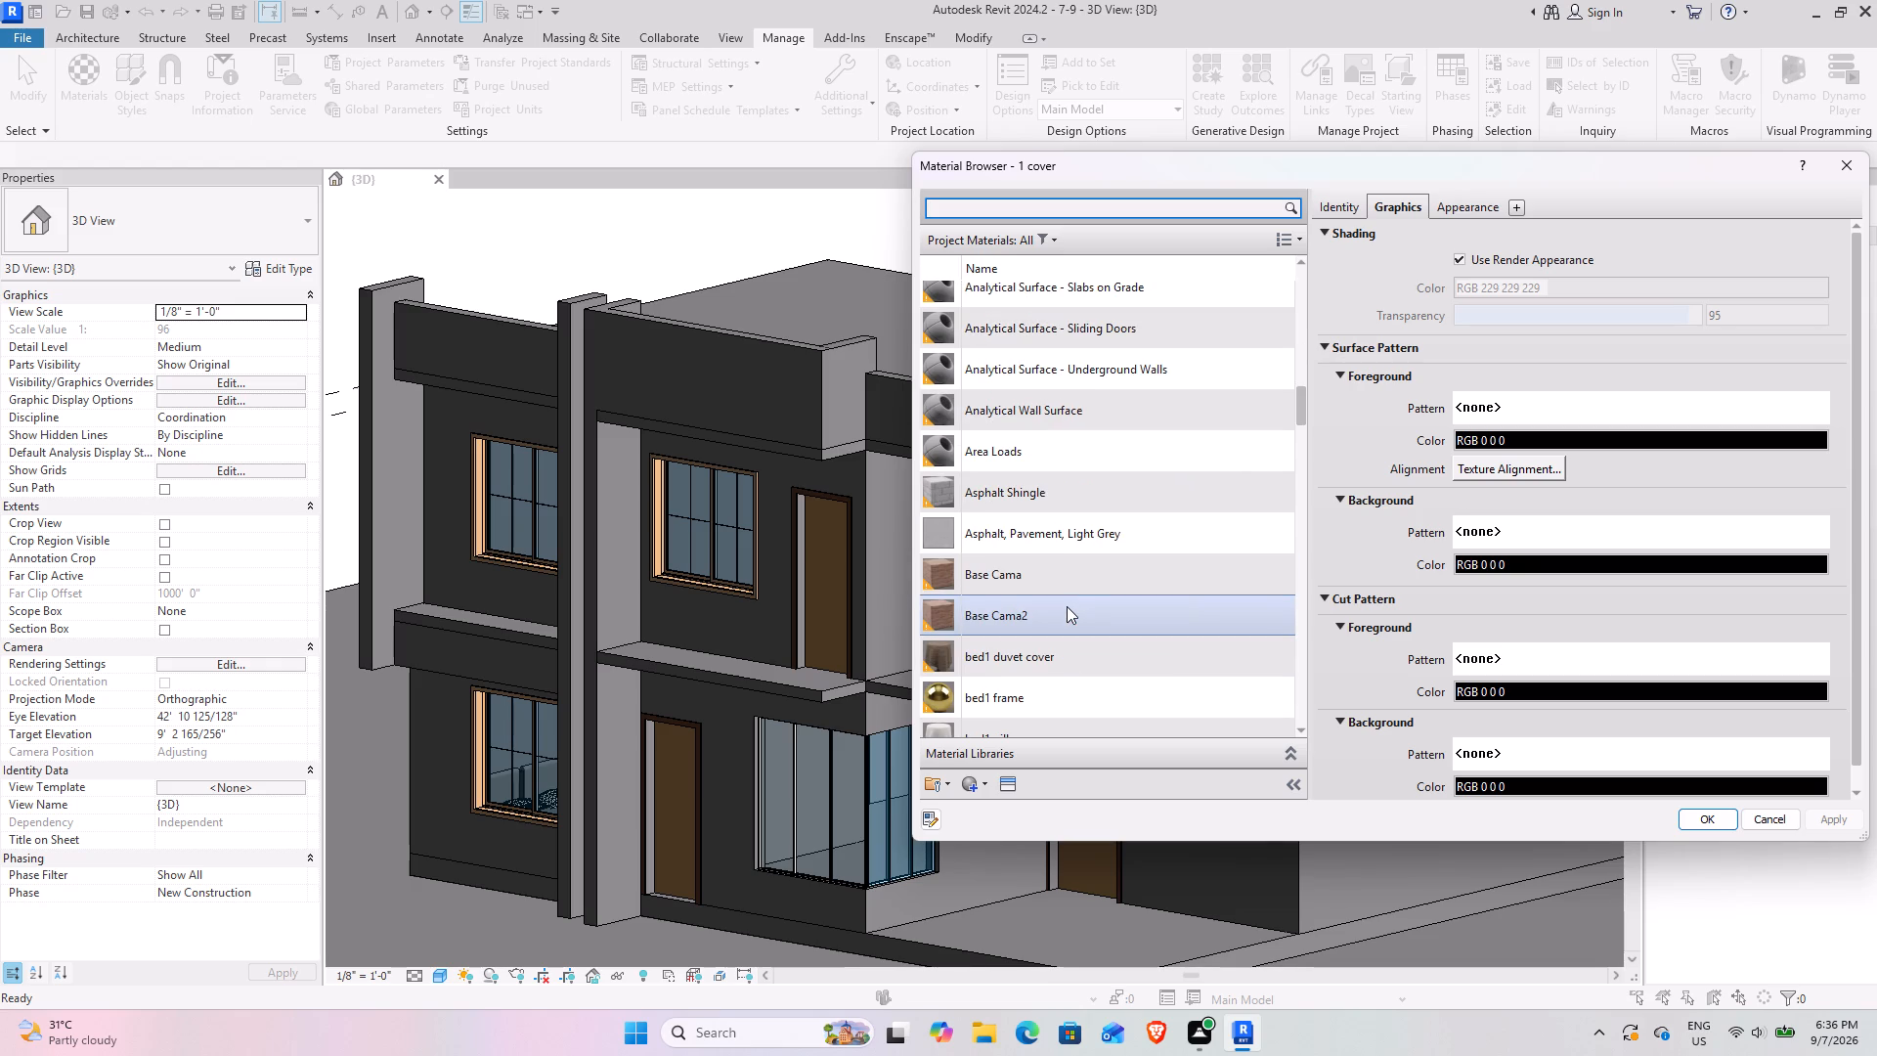
scroll(1064, 606, "down", 1)
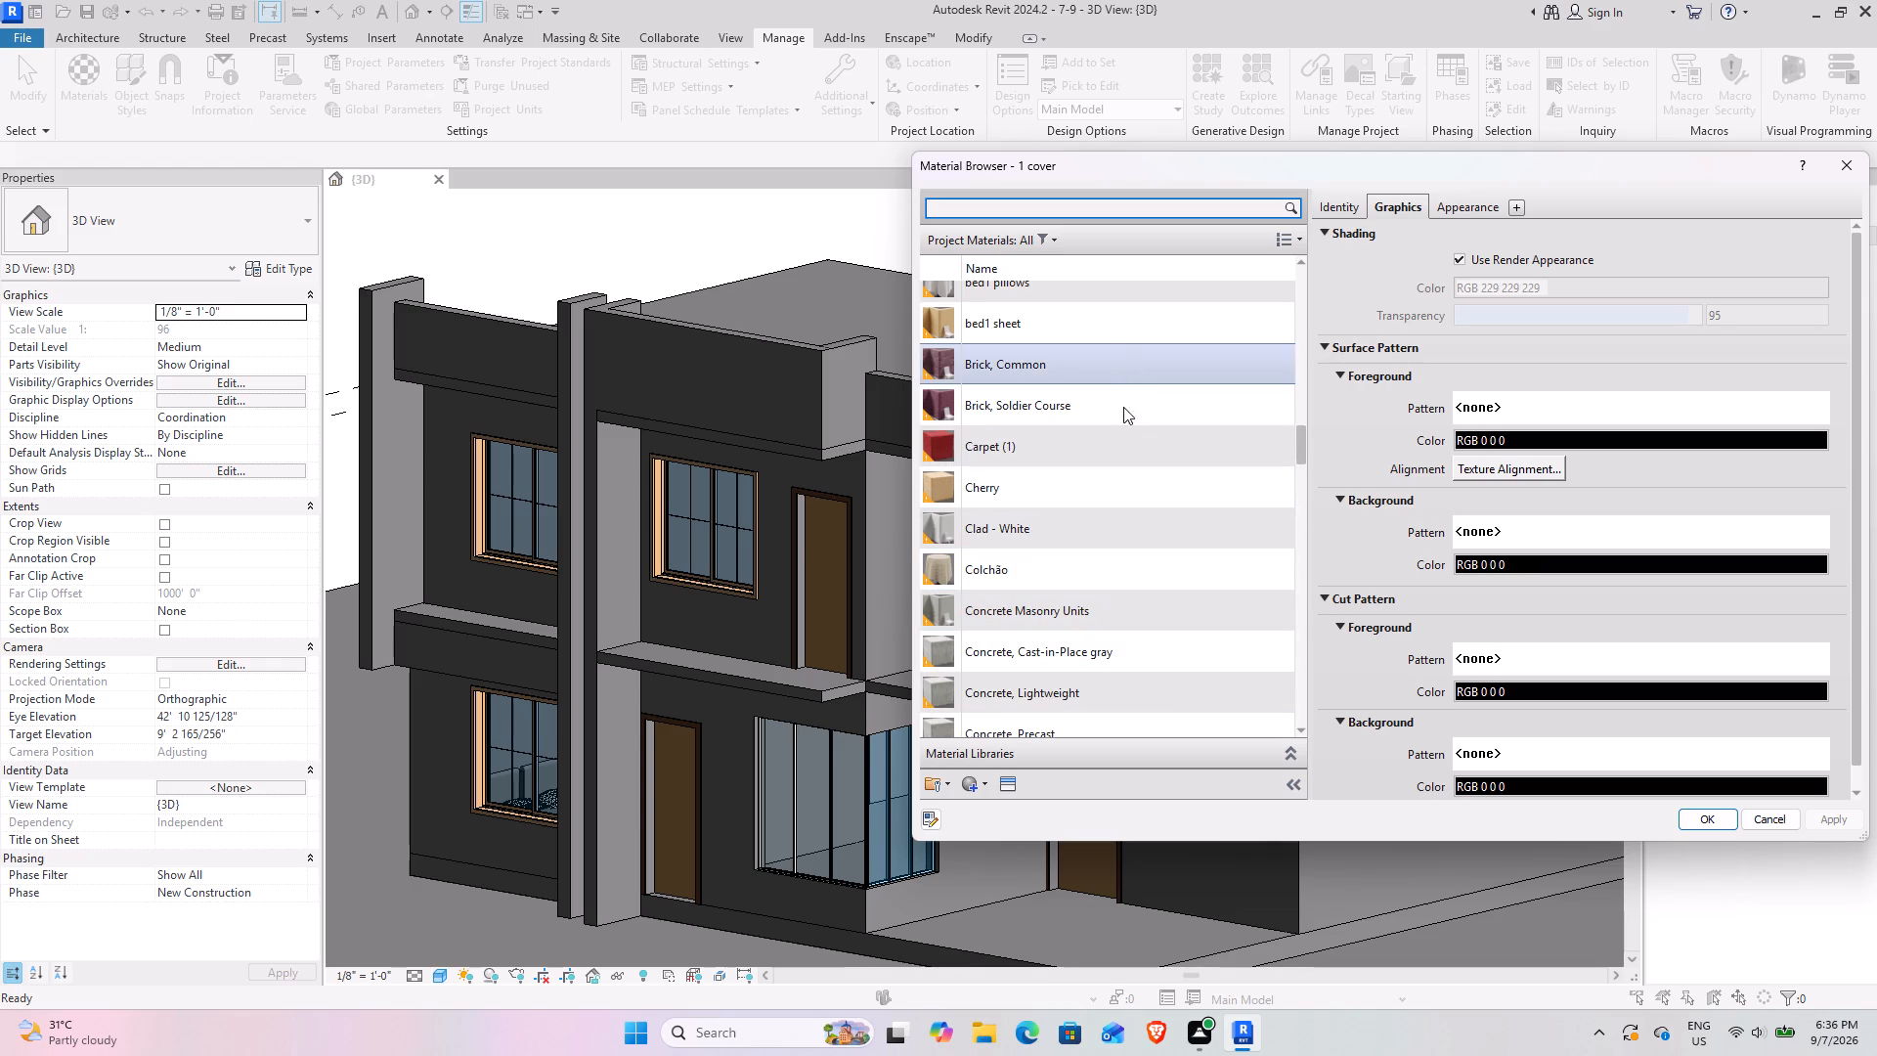
Search the project materials for "wall" and inspect the appearances of Wall Material (1) and EIFS, Exterior Insulation.
type("wall")
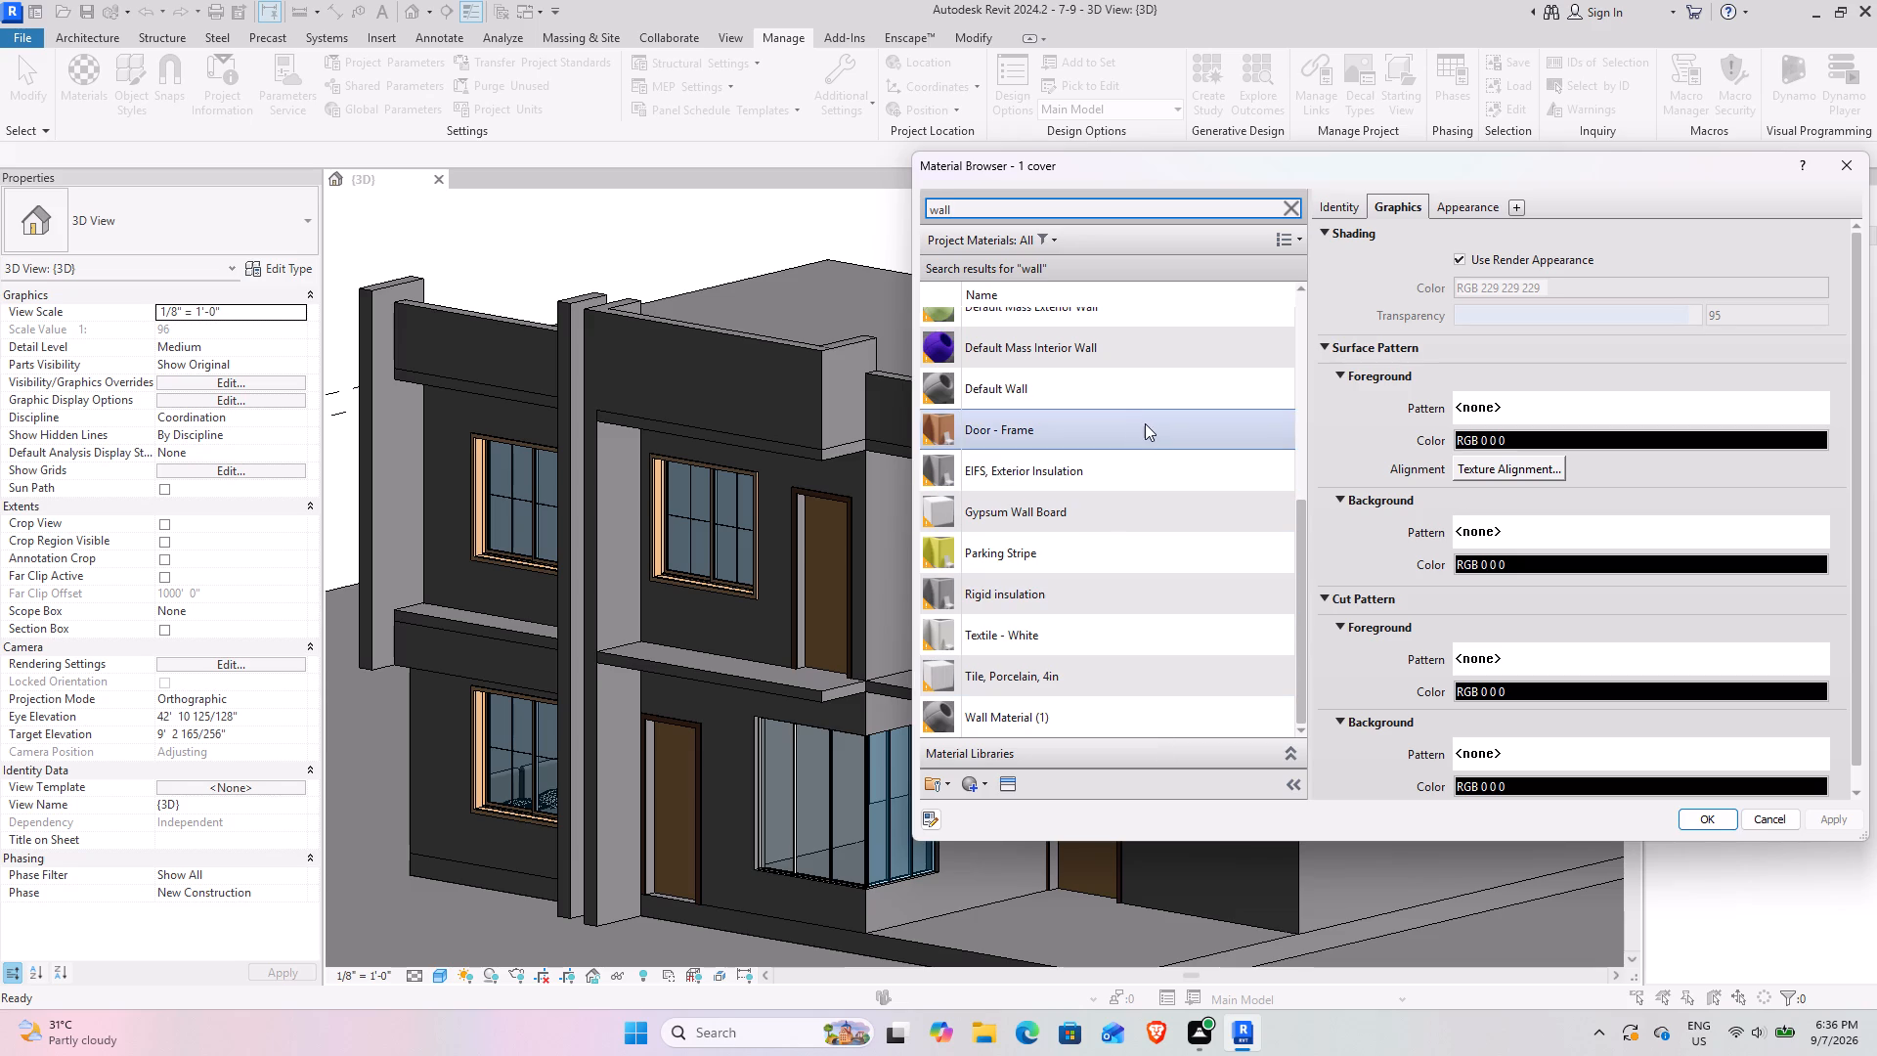
scroll(1115, 505, "down", 2)
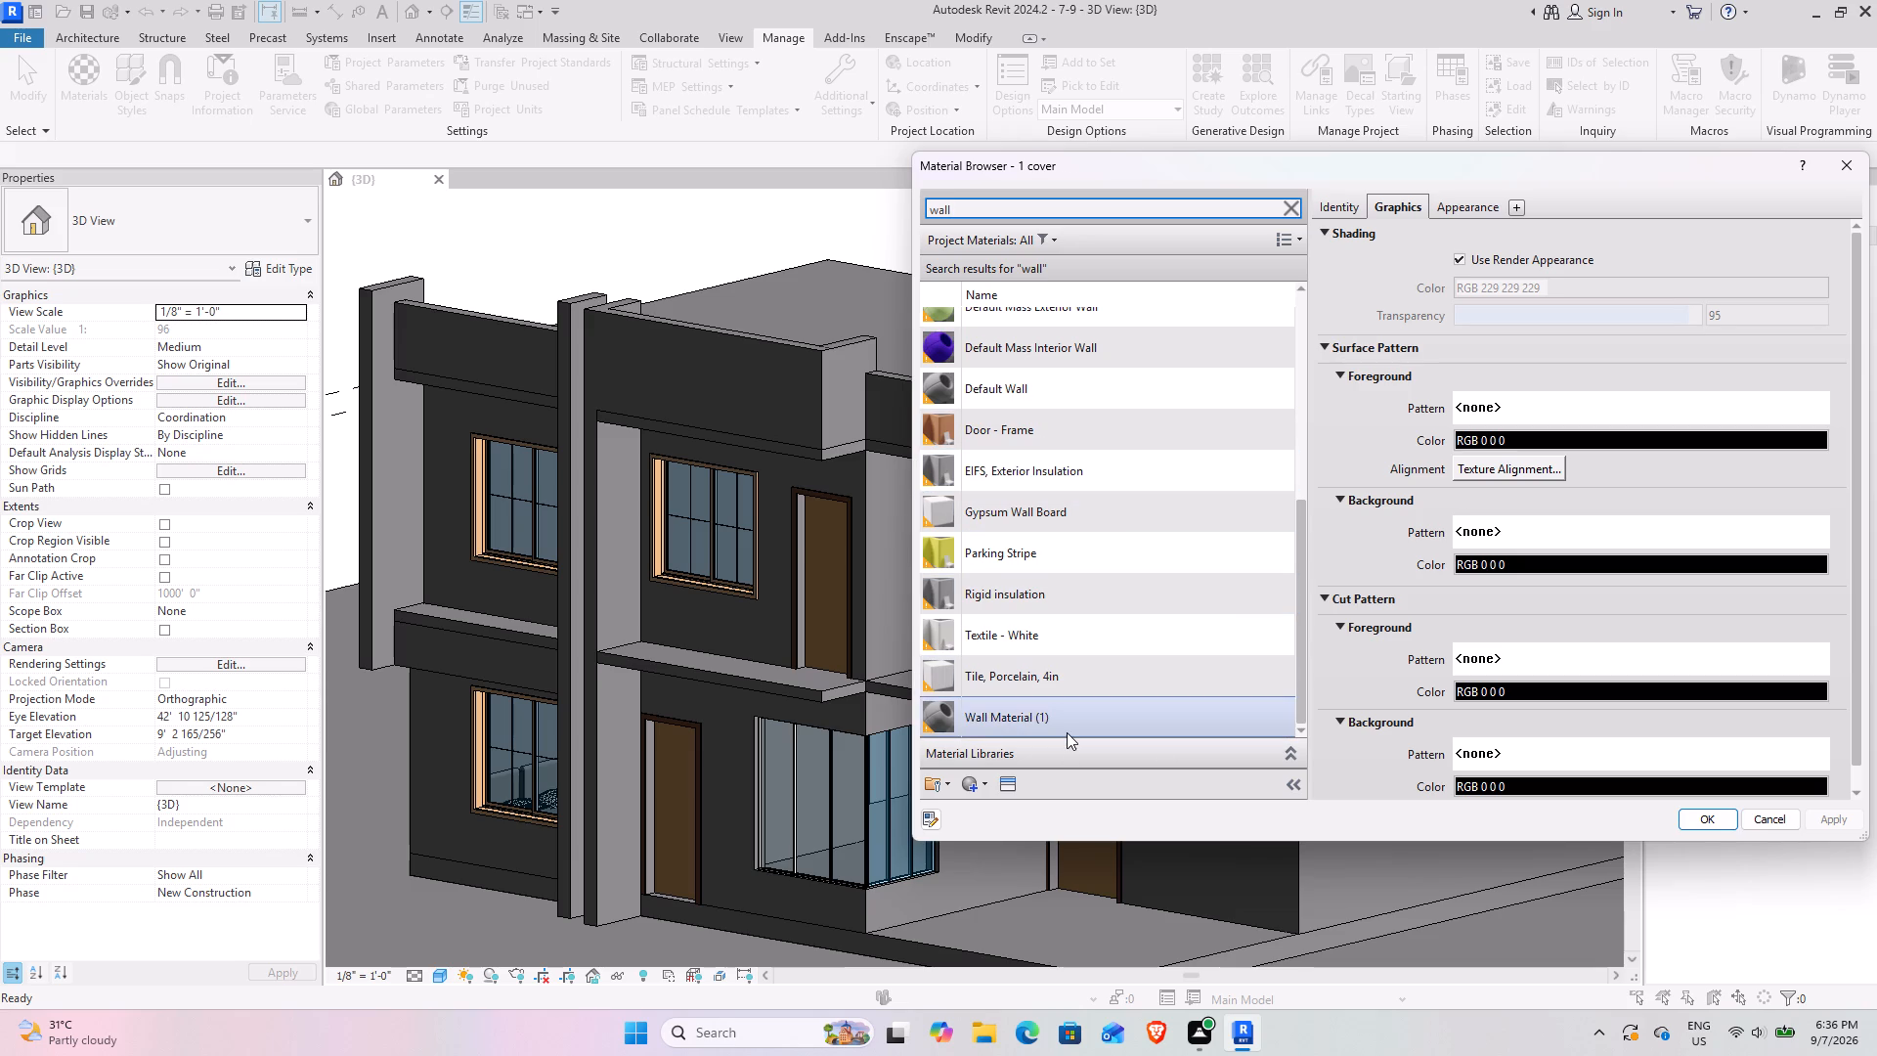
left_click(1067, 732)
left_click(1447, 205)
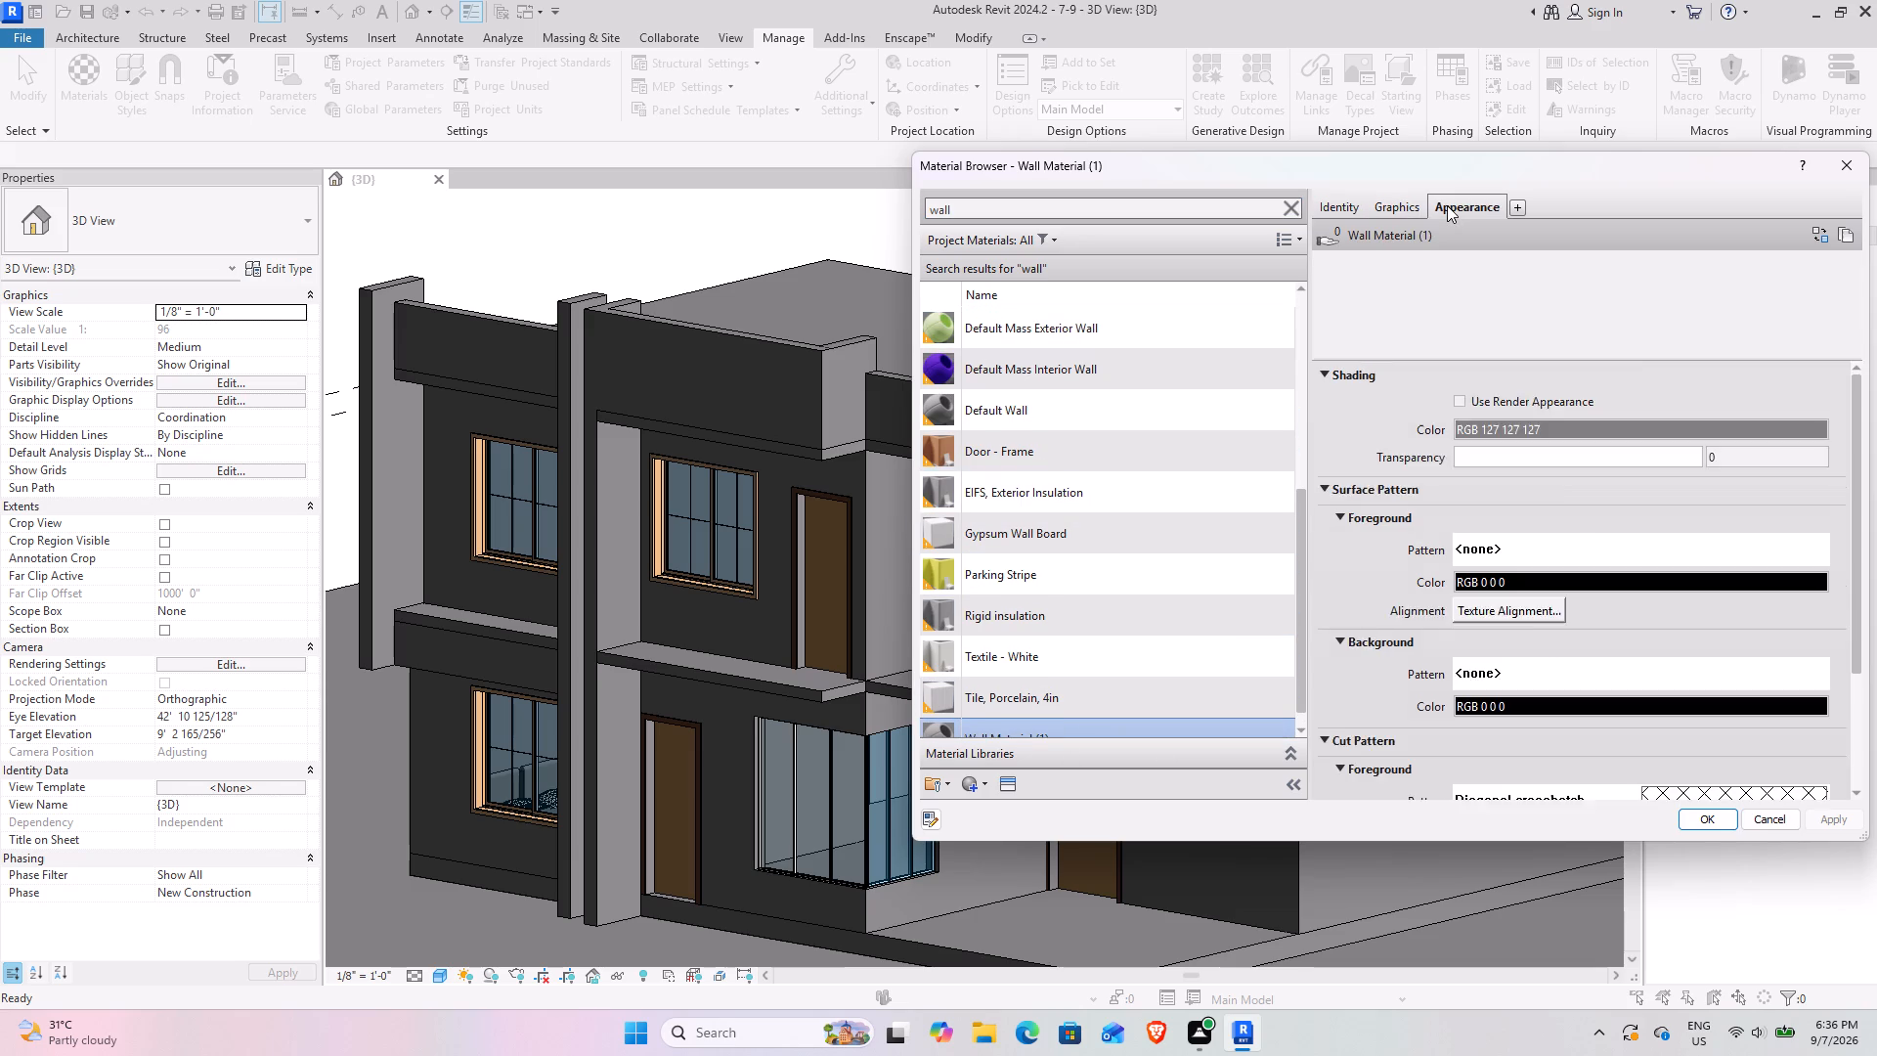
scroll(1115, 670, "down", 5)
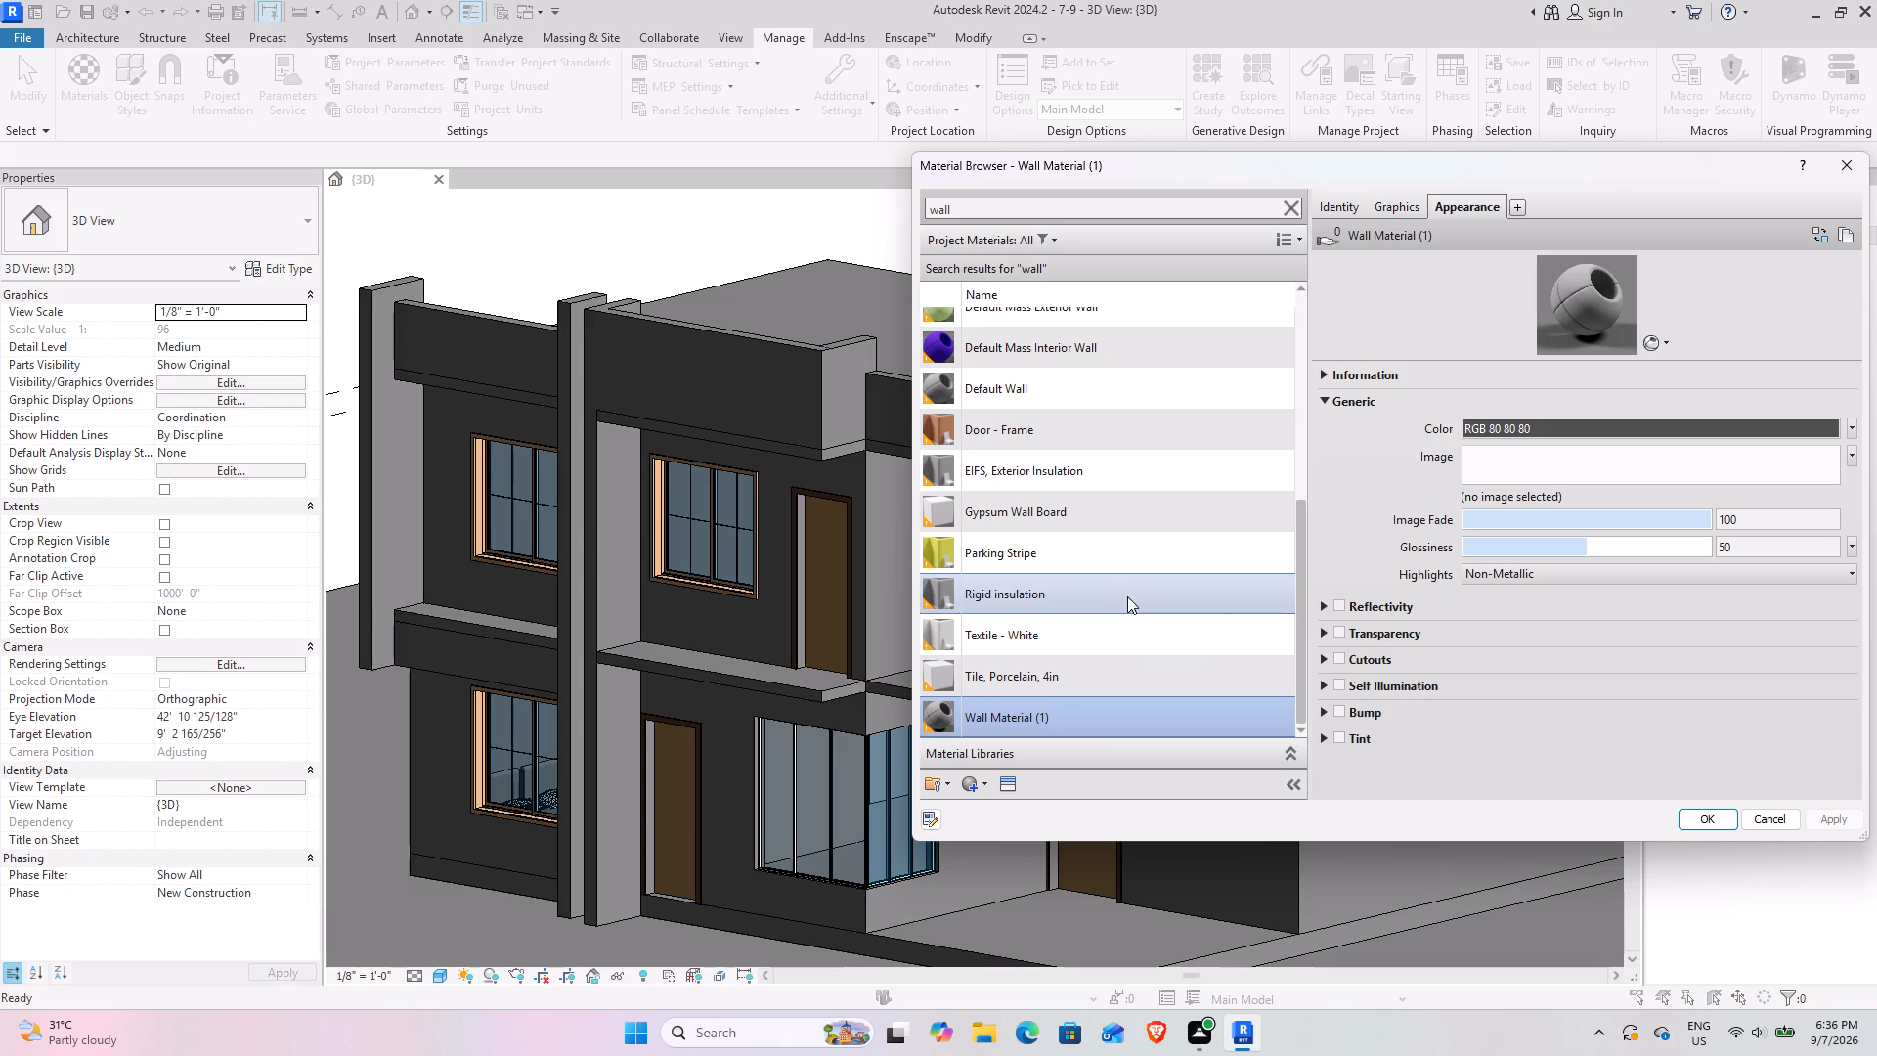
left_click(1128, 461)
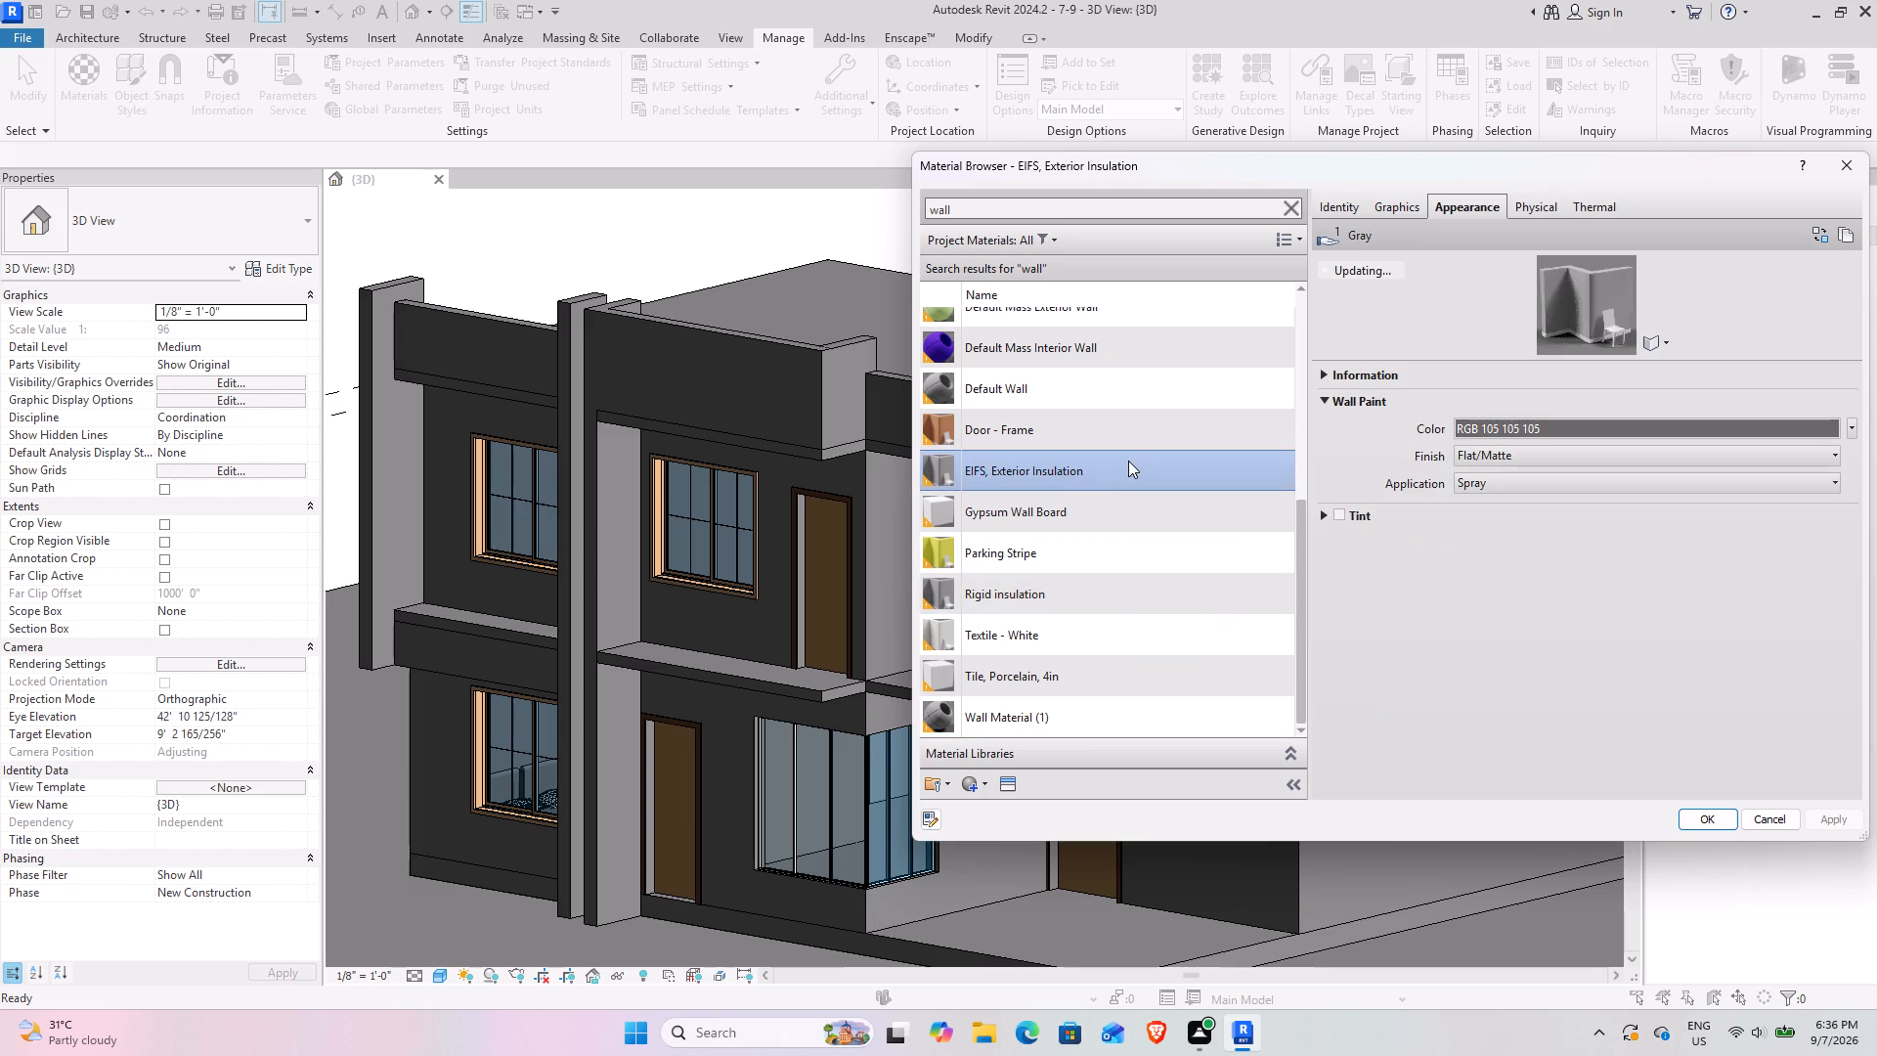
scroll(1128, 461, "up", 4)
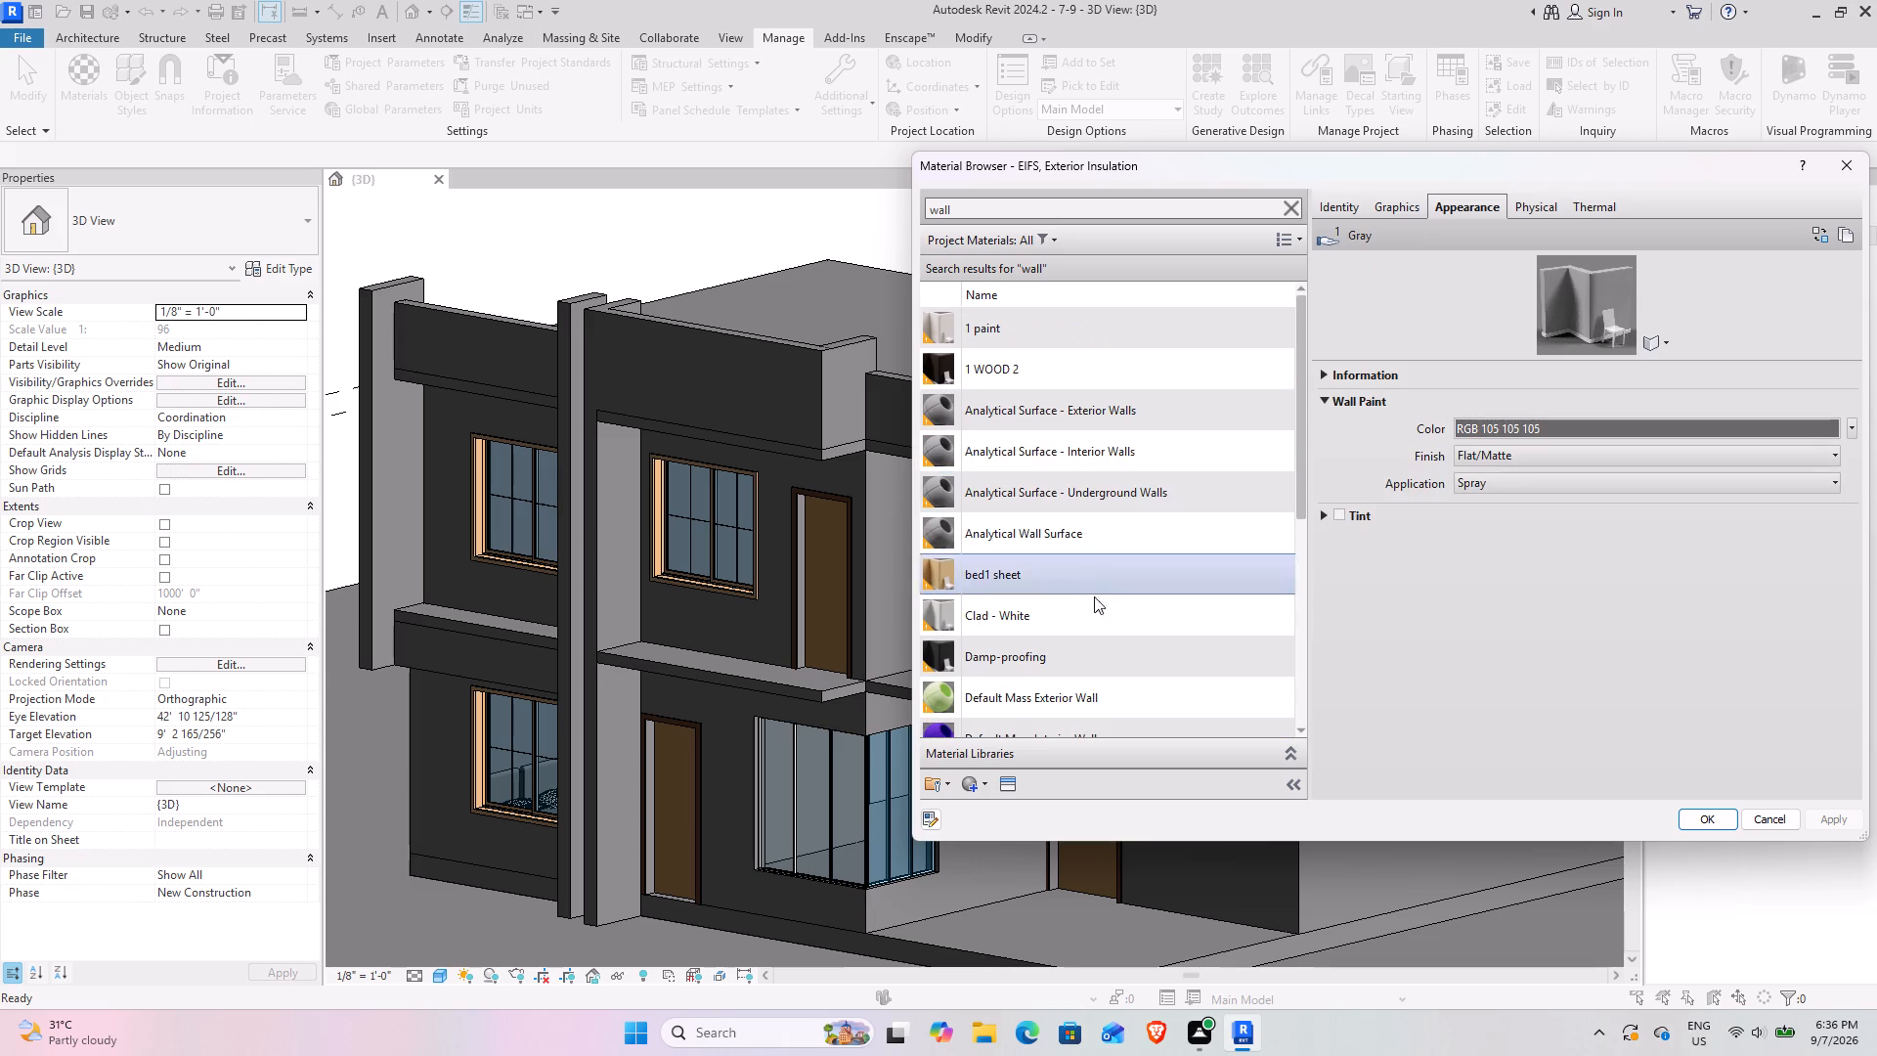
scroll(1096, 550, "down", 4)
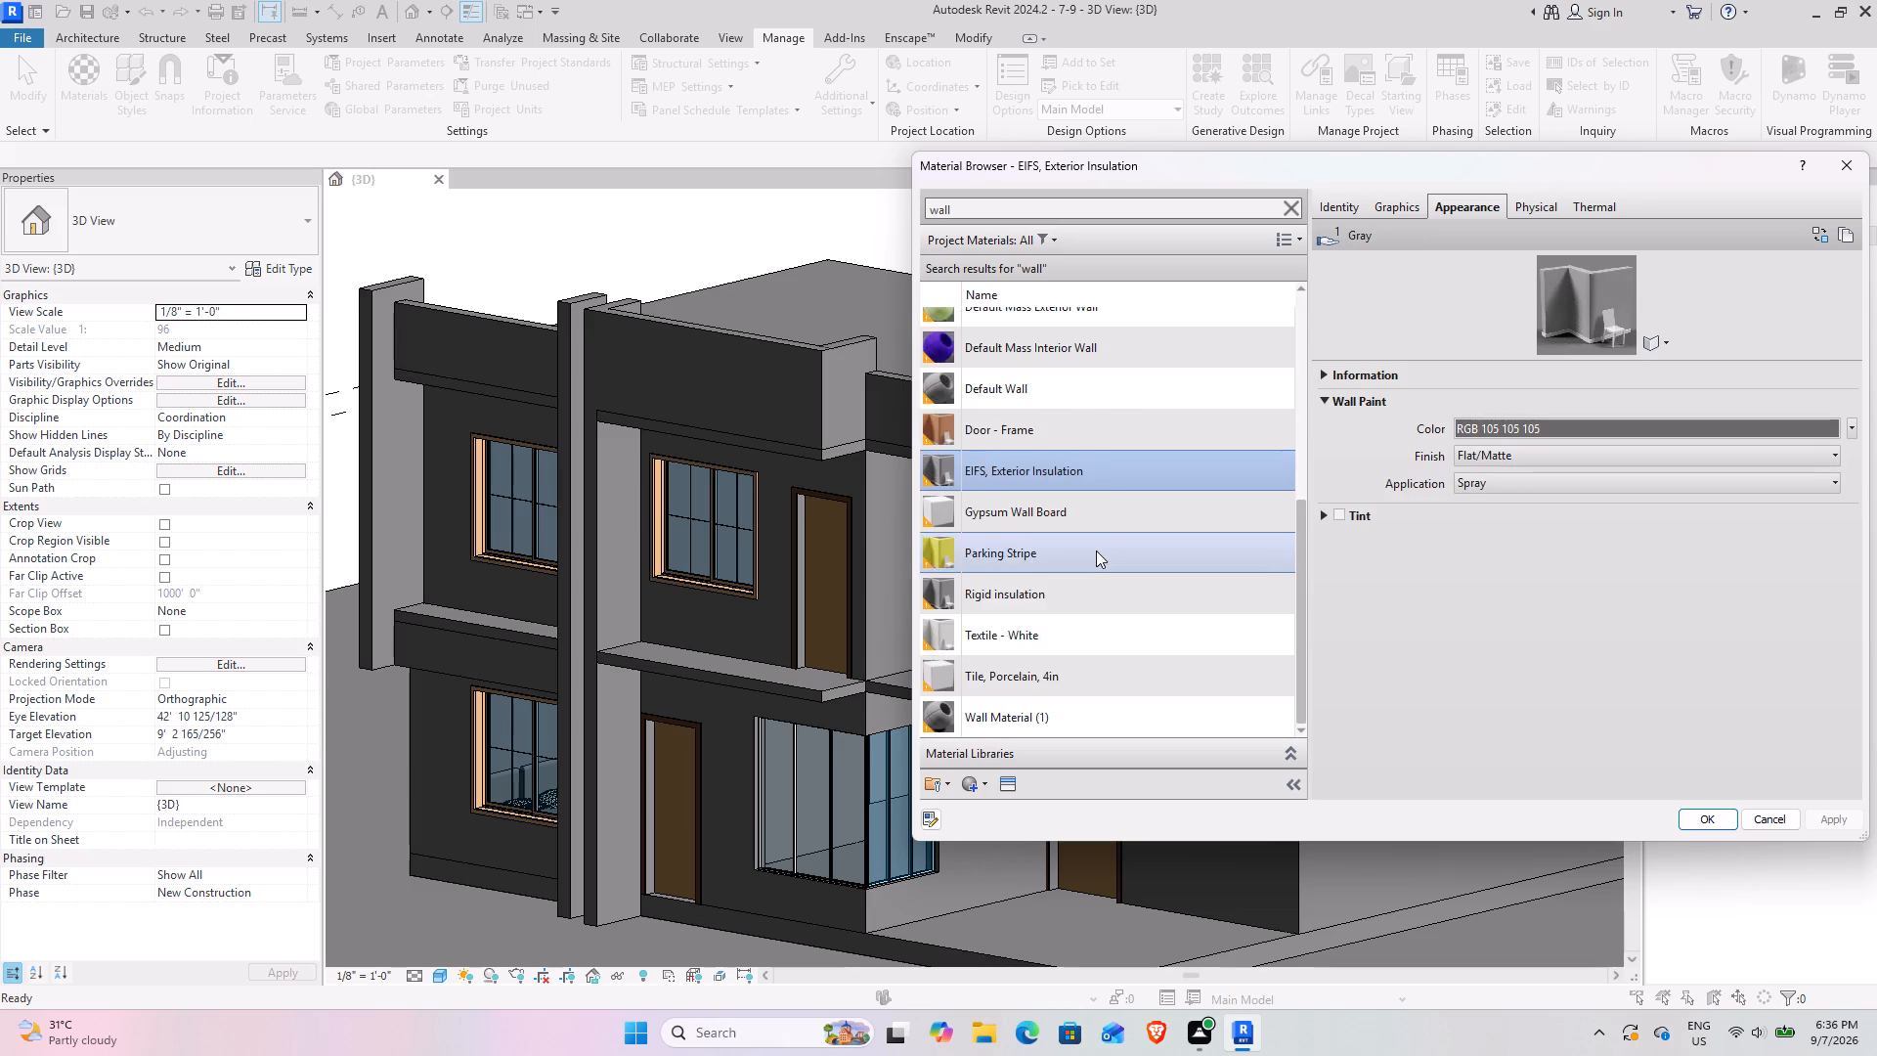
scroll(1096, 550, "up", 3)
Clear the material search, look through the full project list for the outer wall material and inspect Wall Material (1).
left_click(1299, 208)
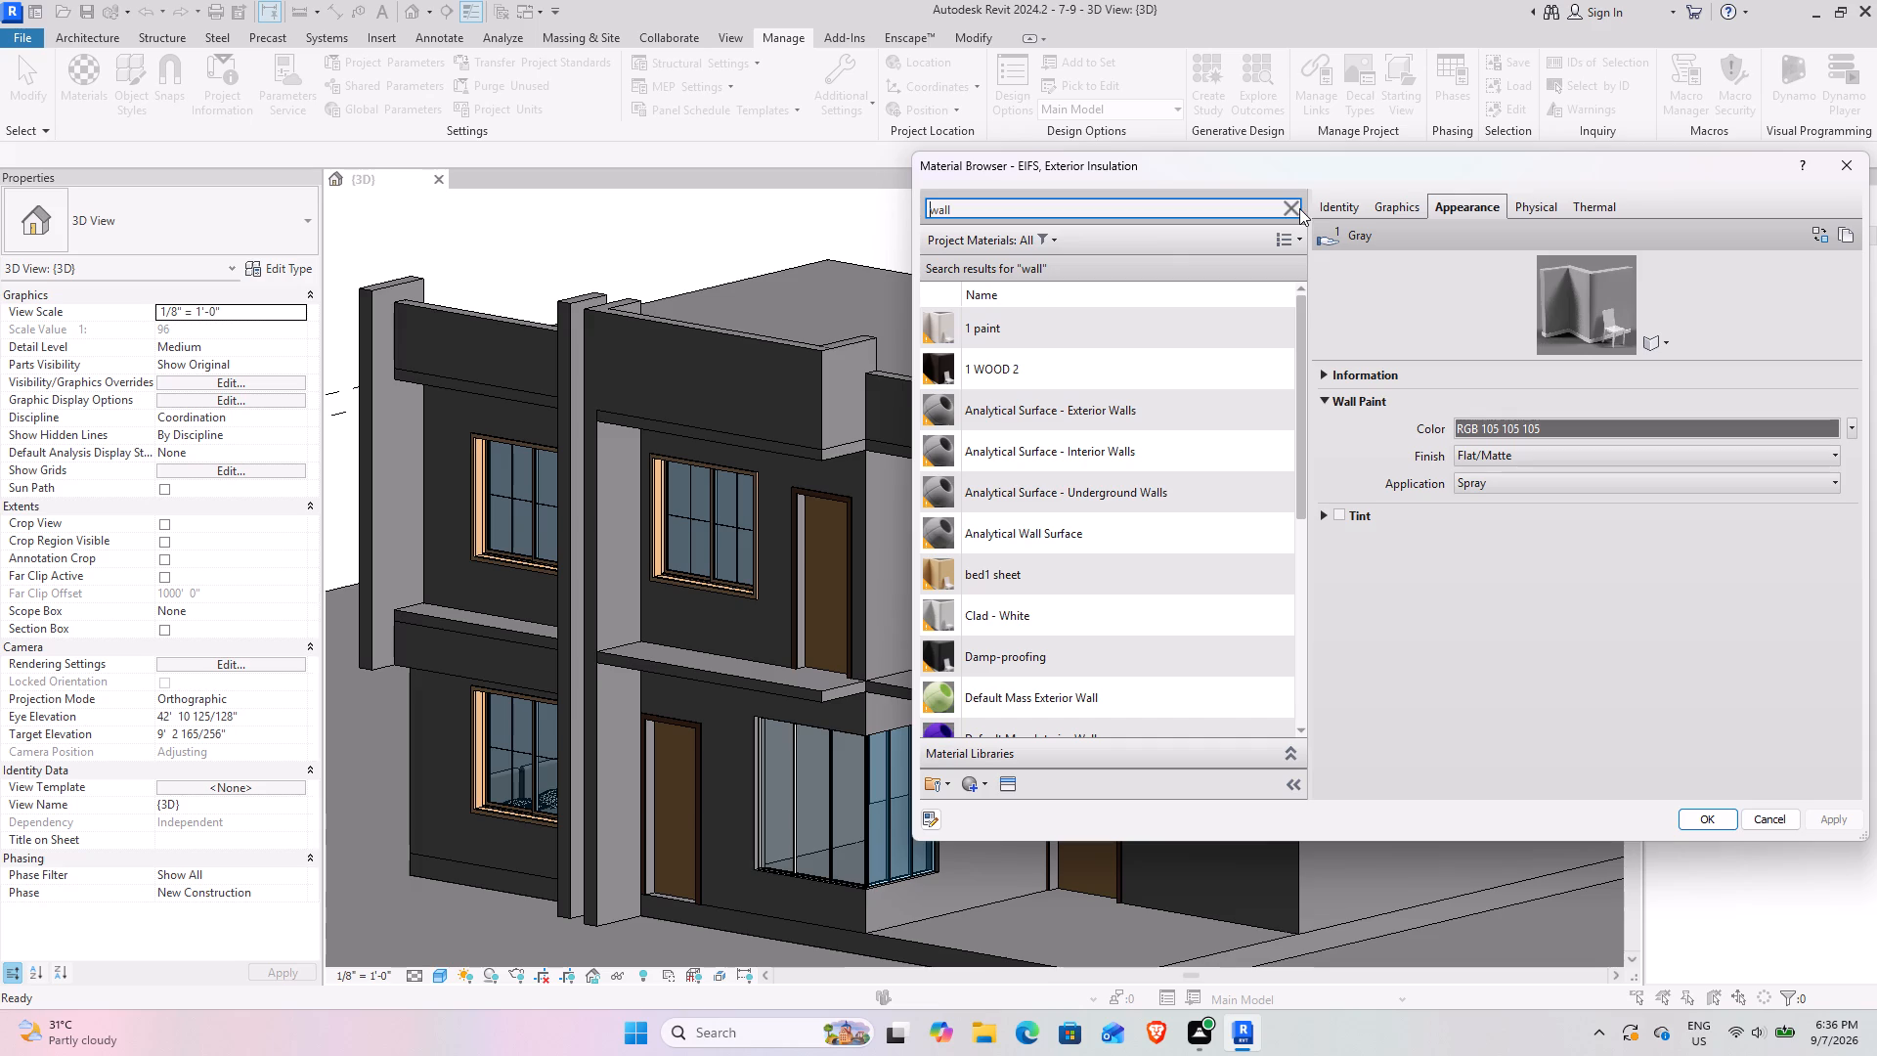
left_click(1289, 201)
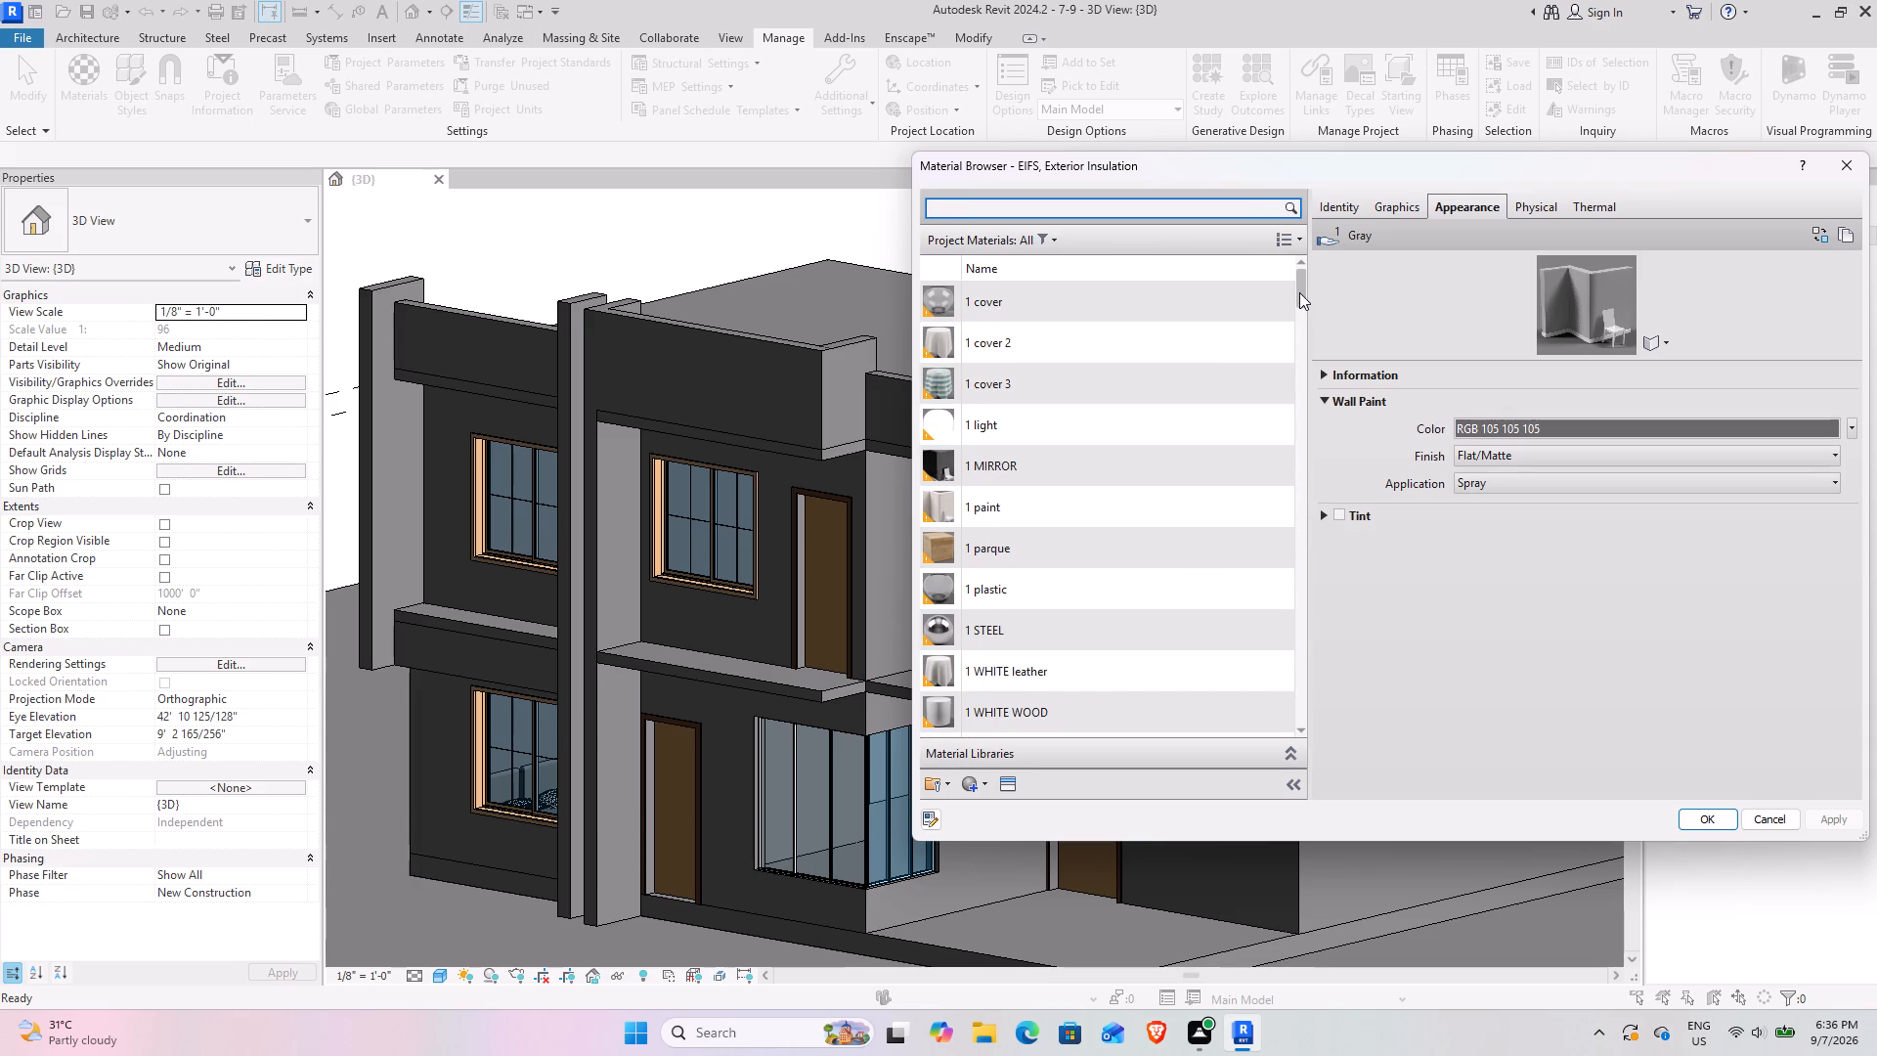
left_click_drag(1299, 292, 1299, 363)
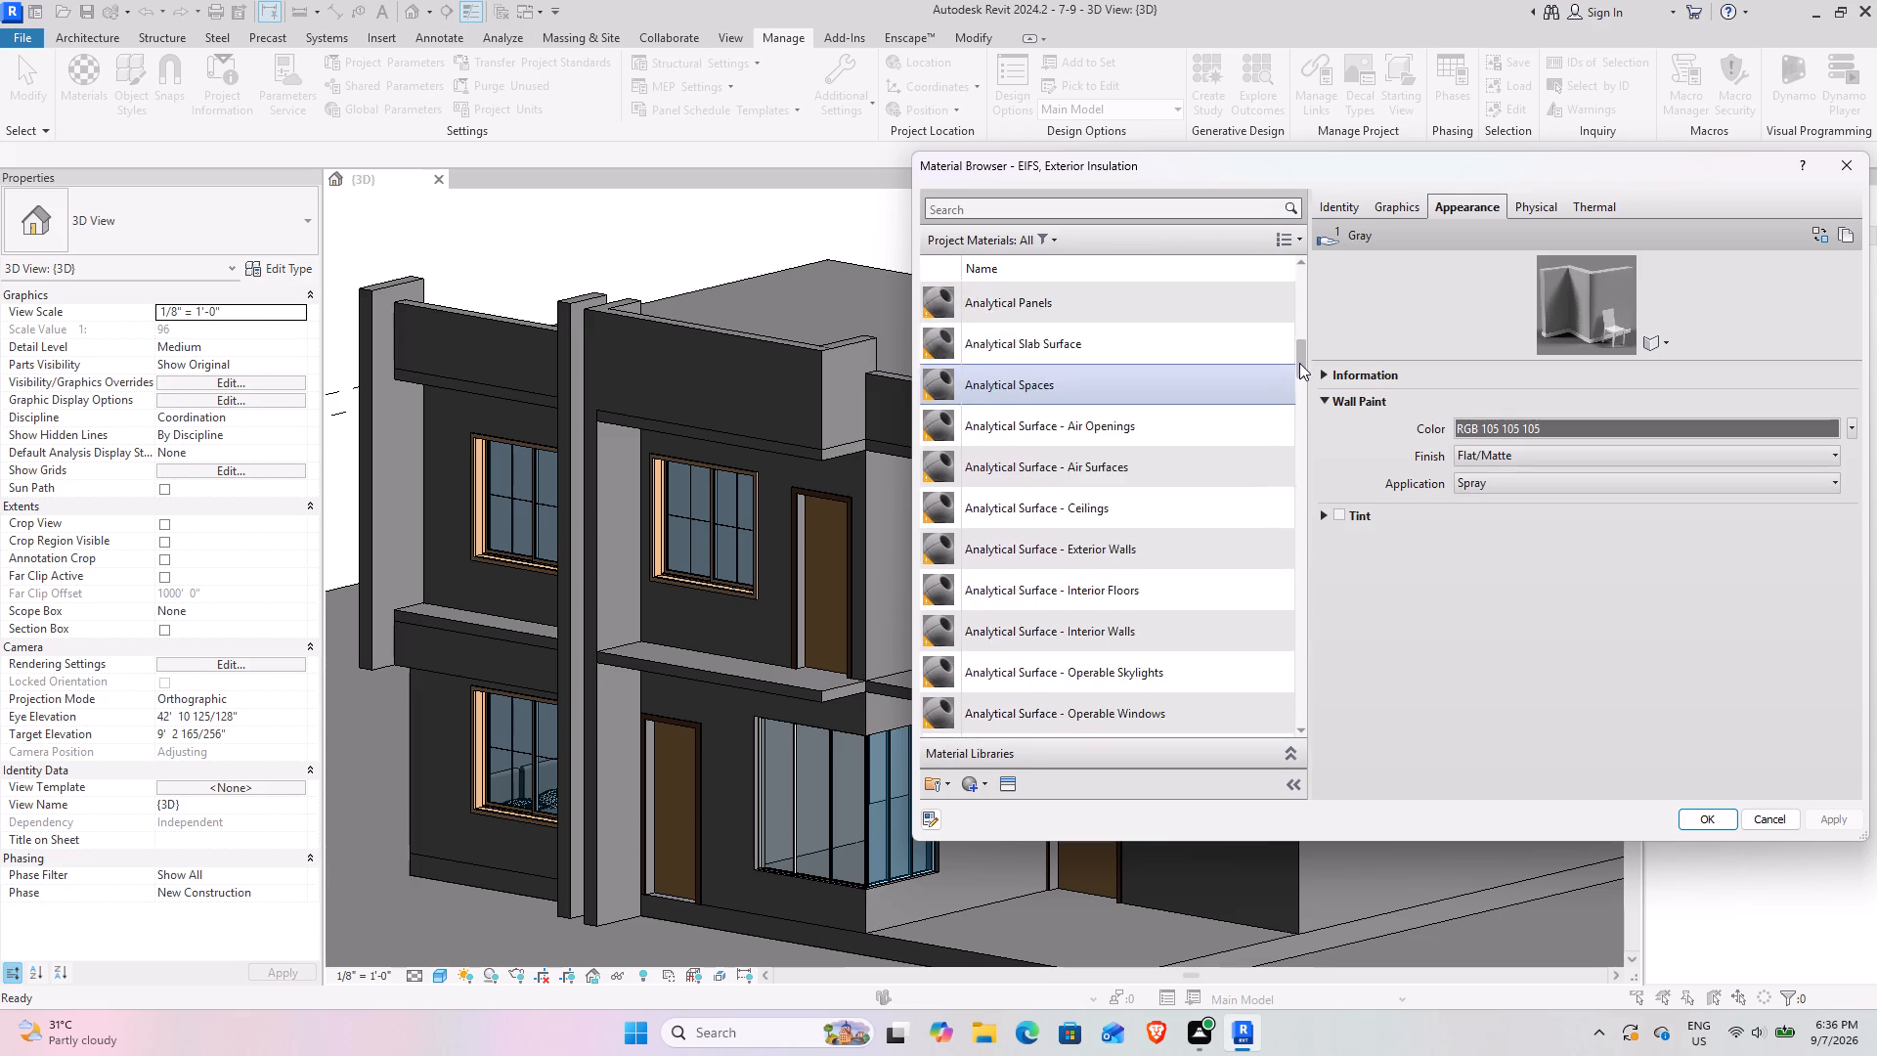
left_click_drag(1299, 363, 1300, 420)
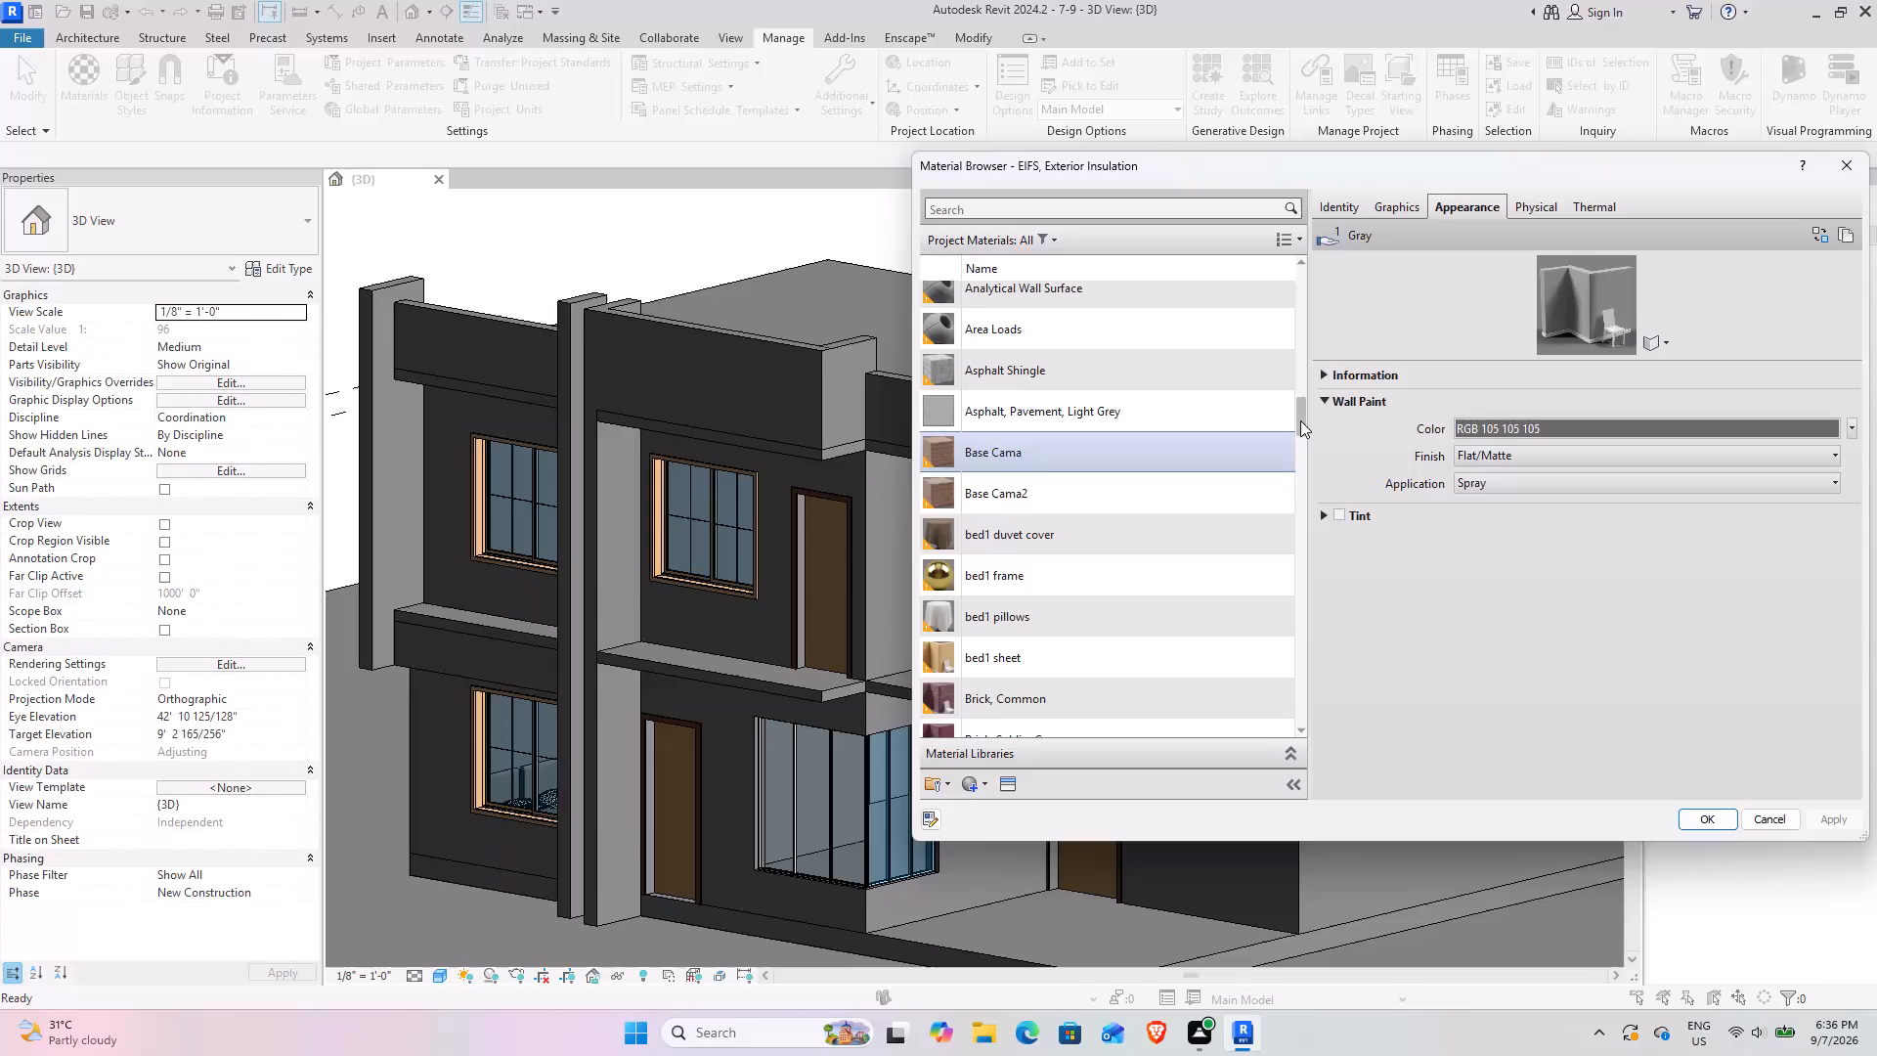
left_click_drag(1300, 420, 1304, 441)
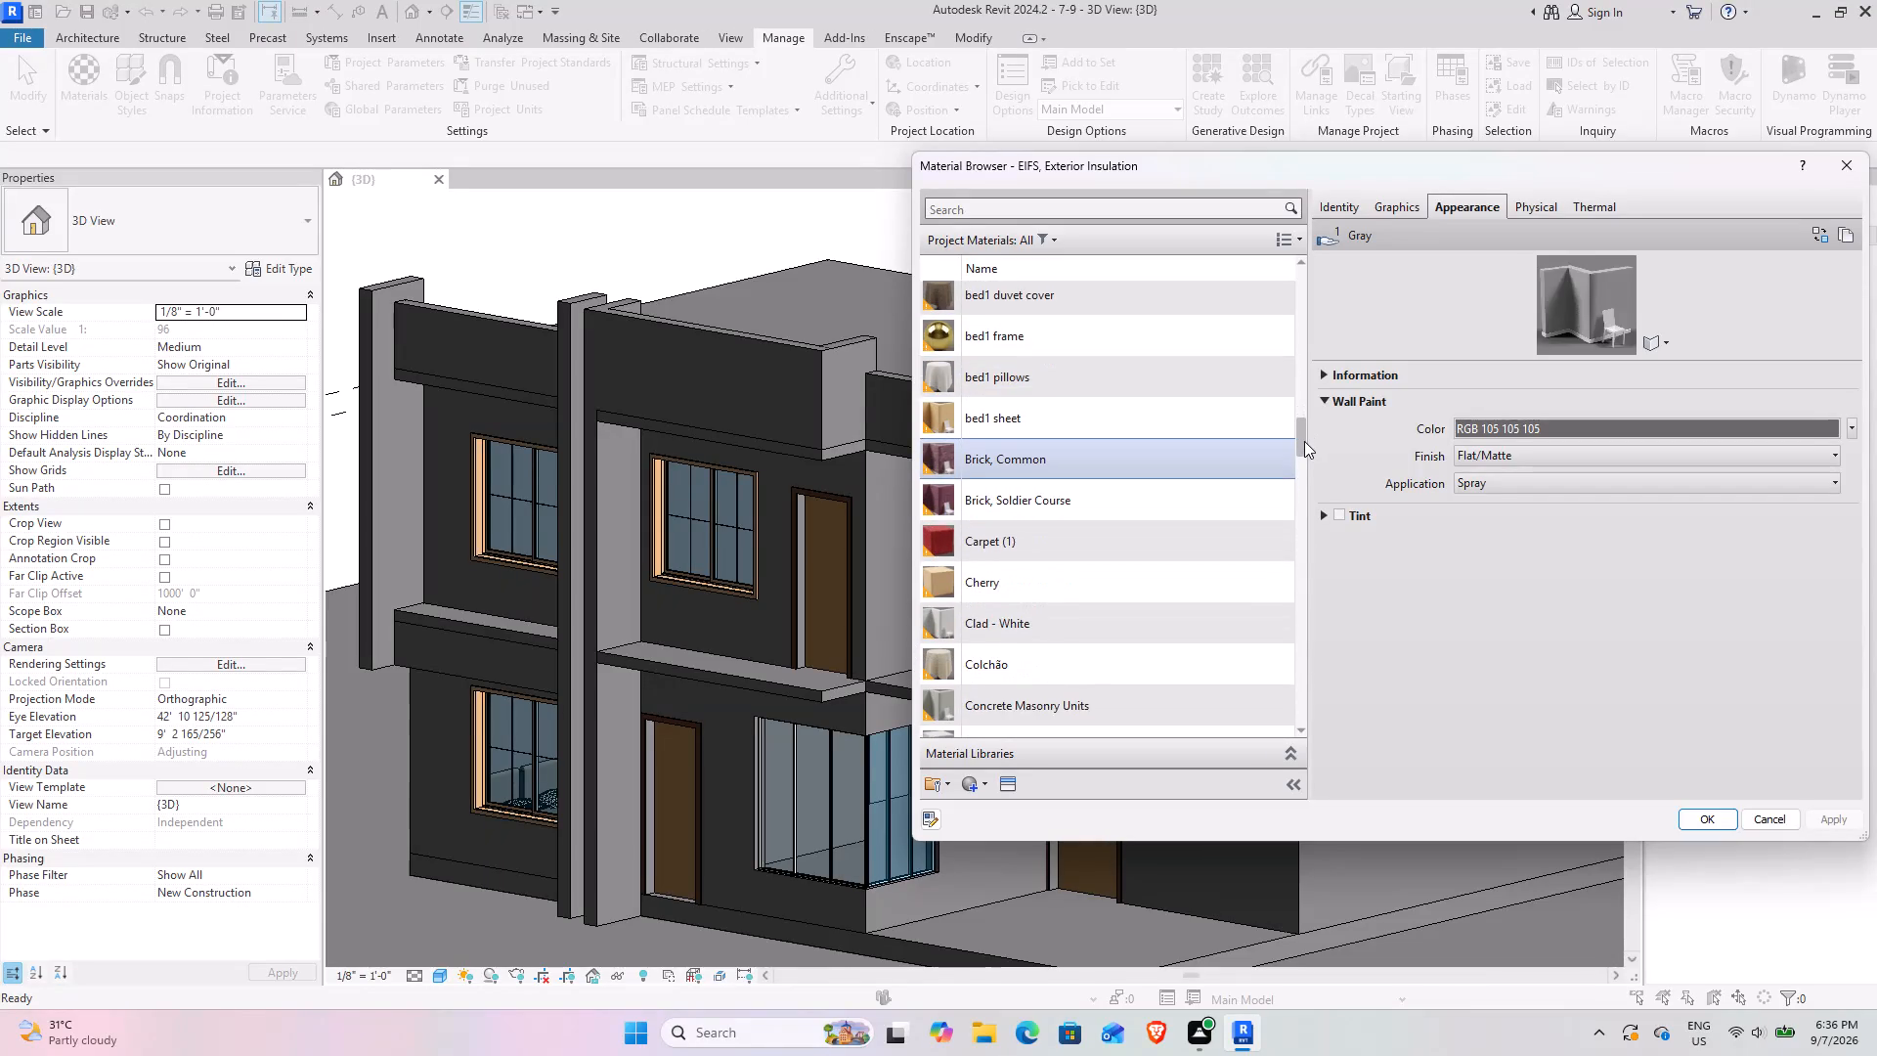
left_click_drag(1304, 441, 1304, 454)
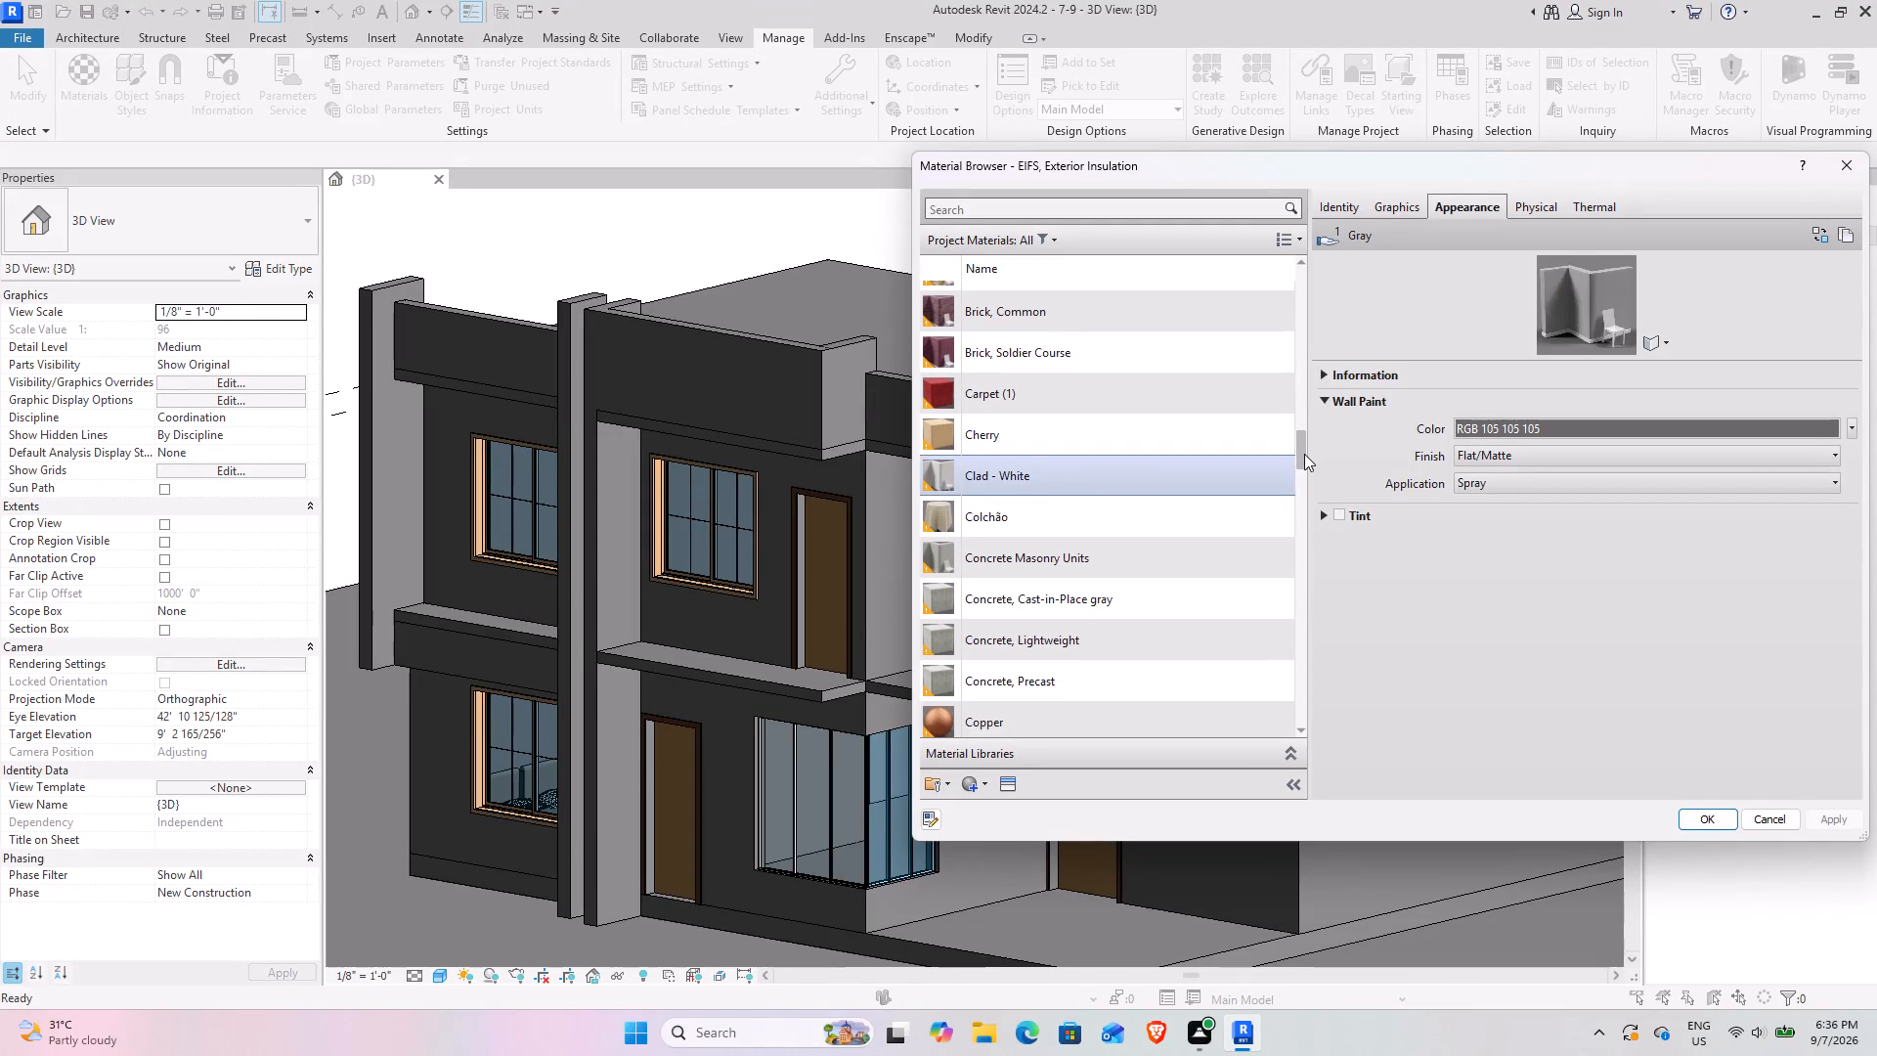
left_click_drag(1304, 454, 1308, 481)
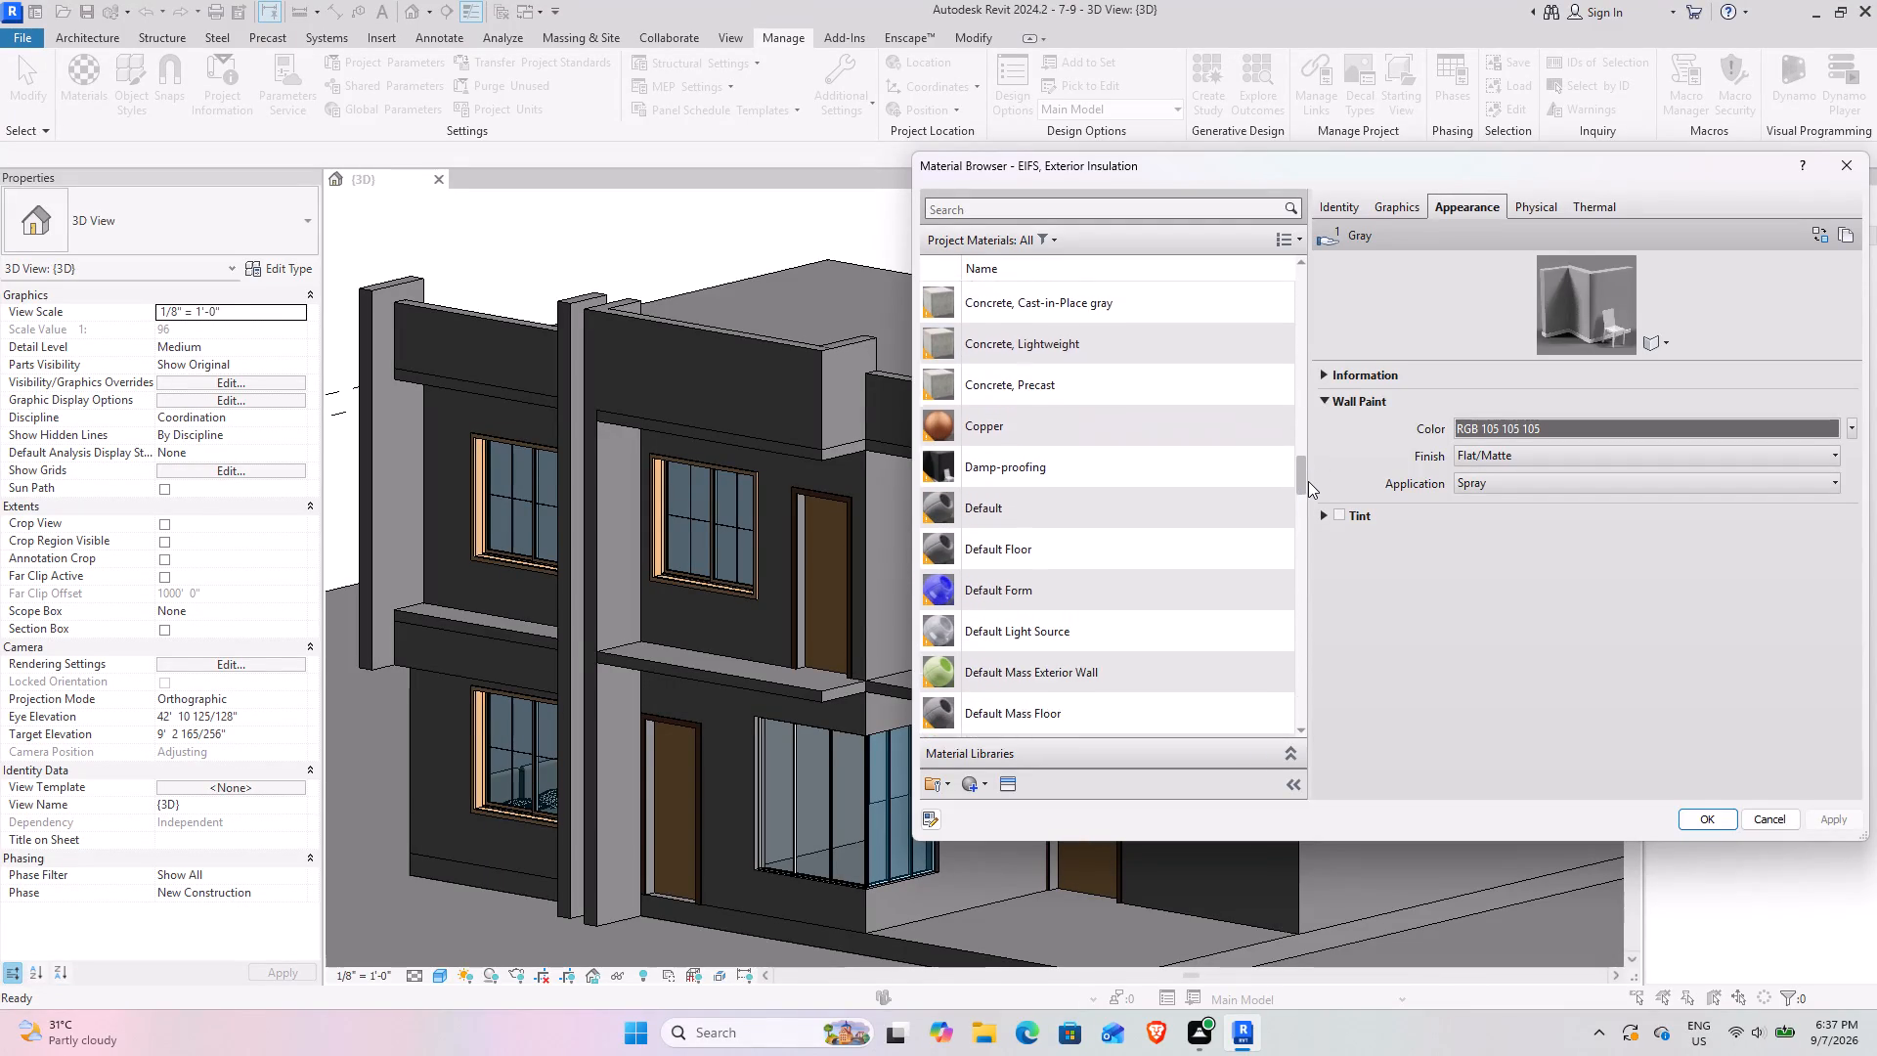
left_click_drag(1308, 481, 1308, 503)
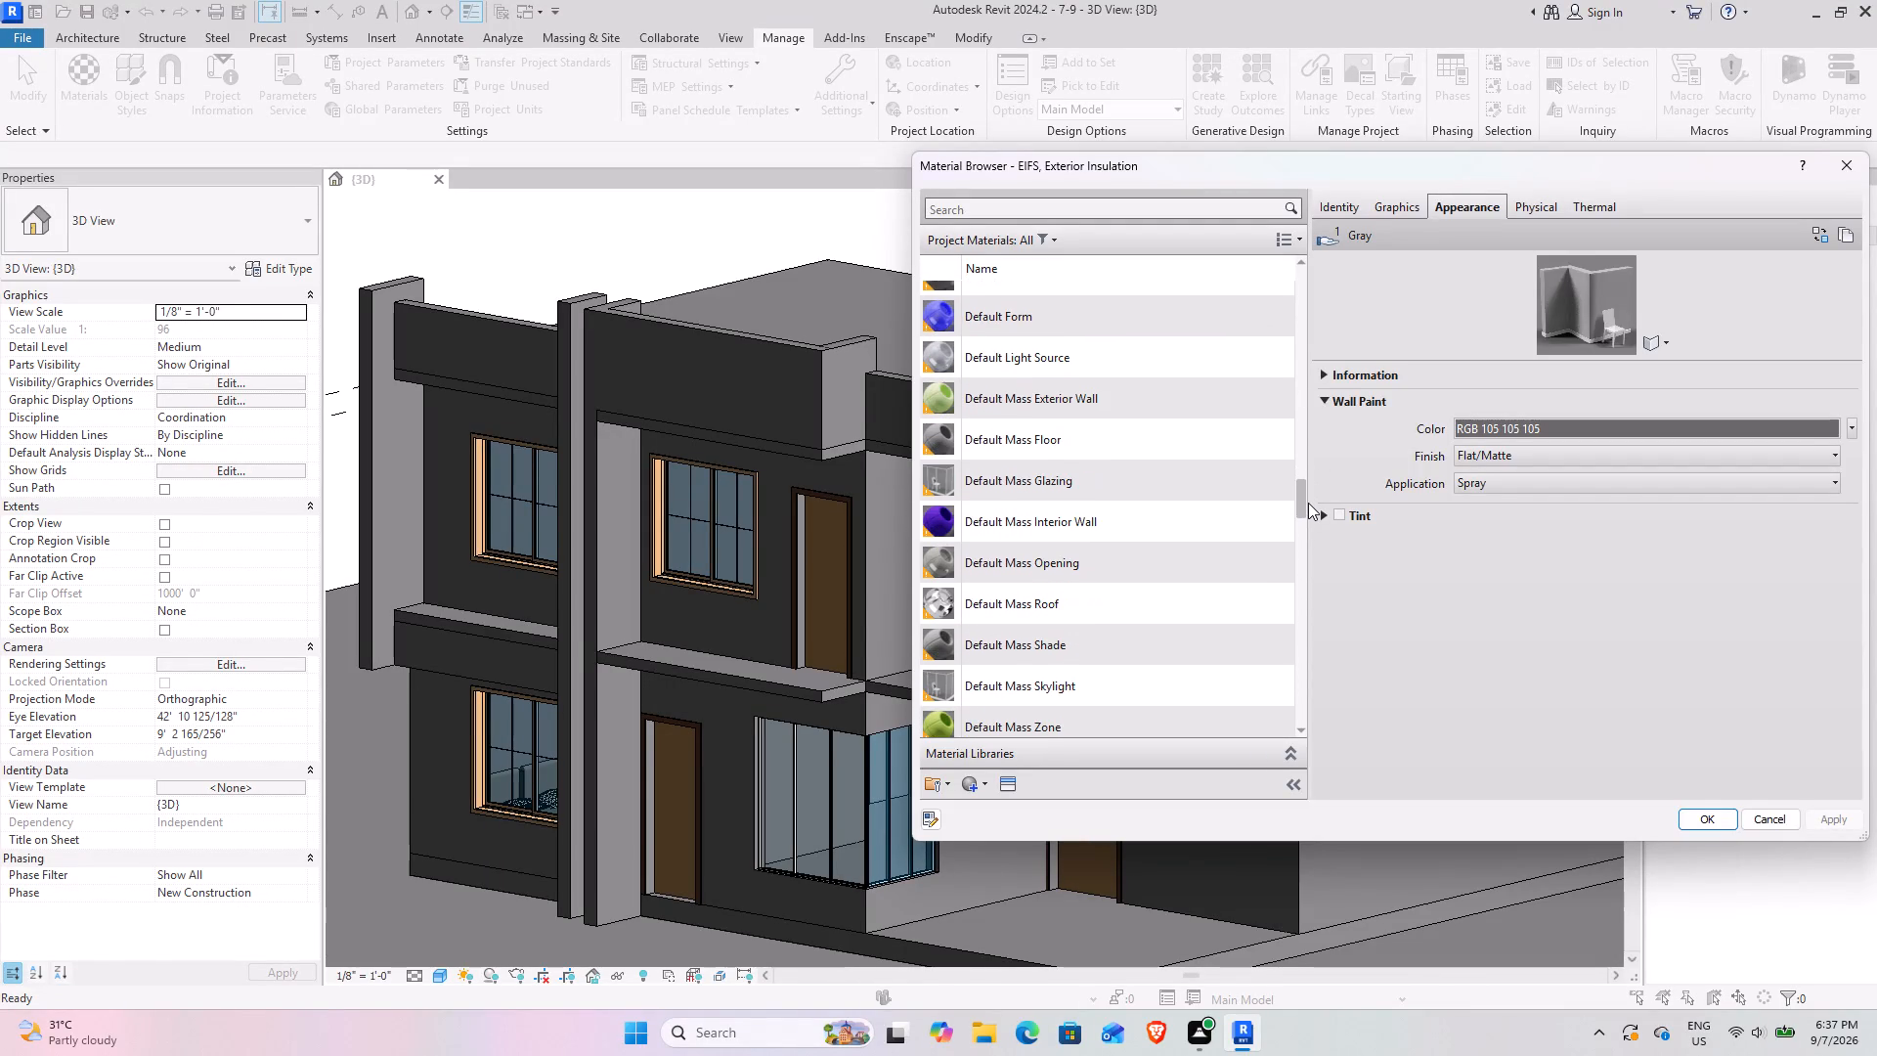
left_click_drag(1308, 503, 1310, 521)
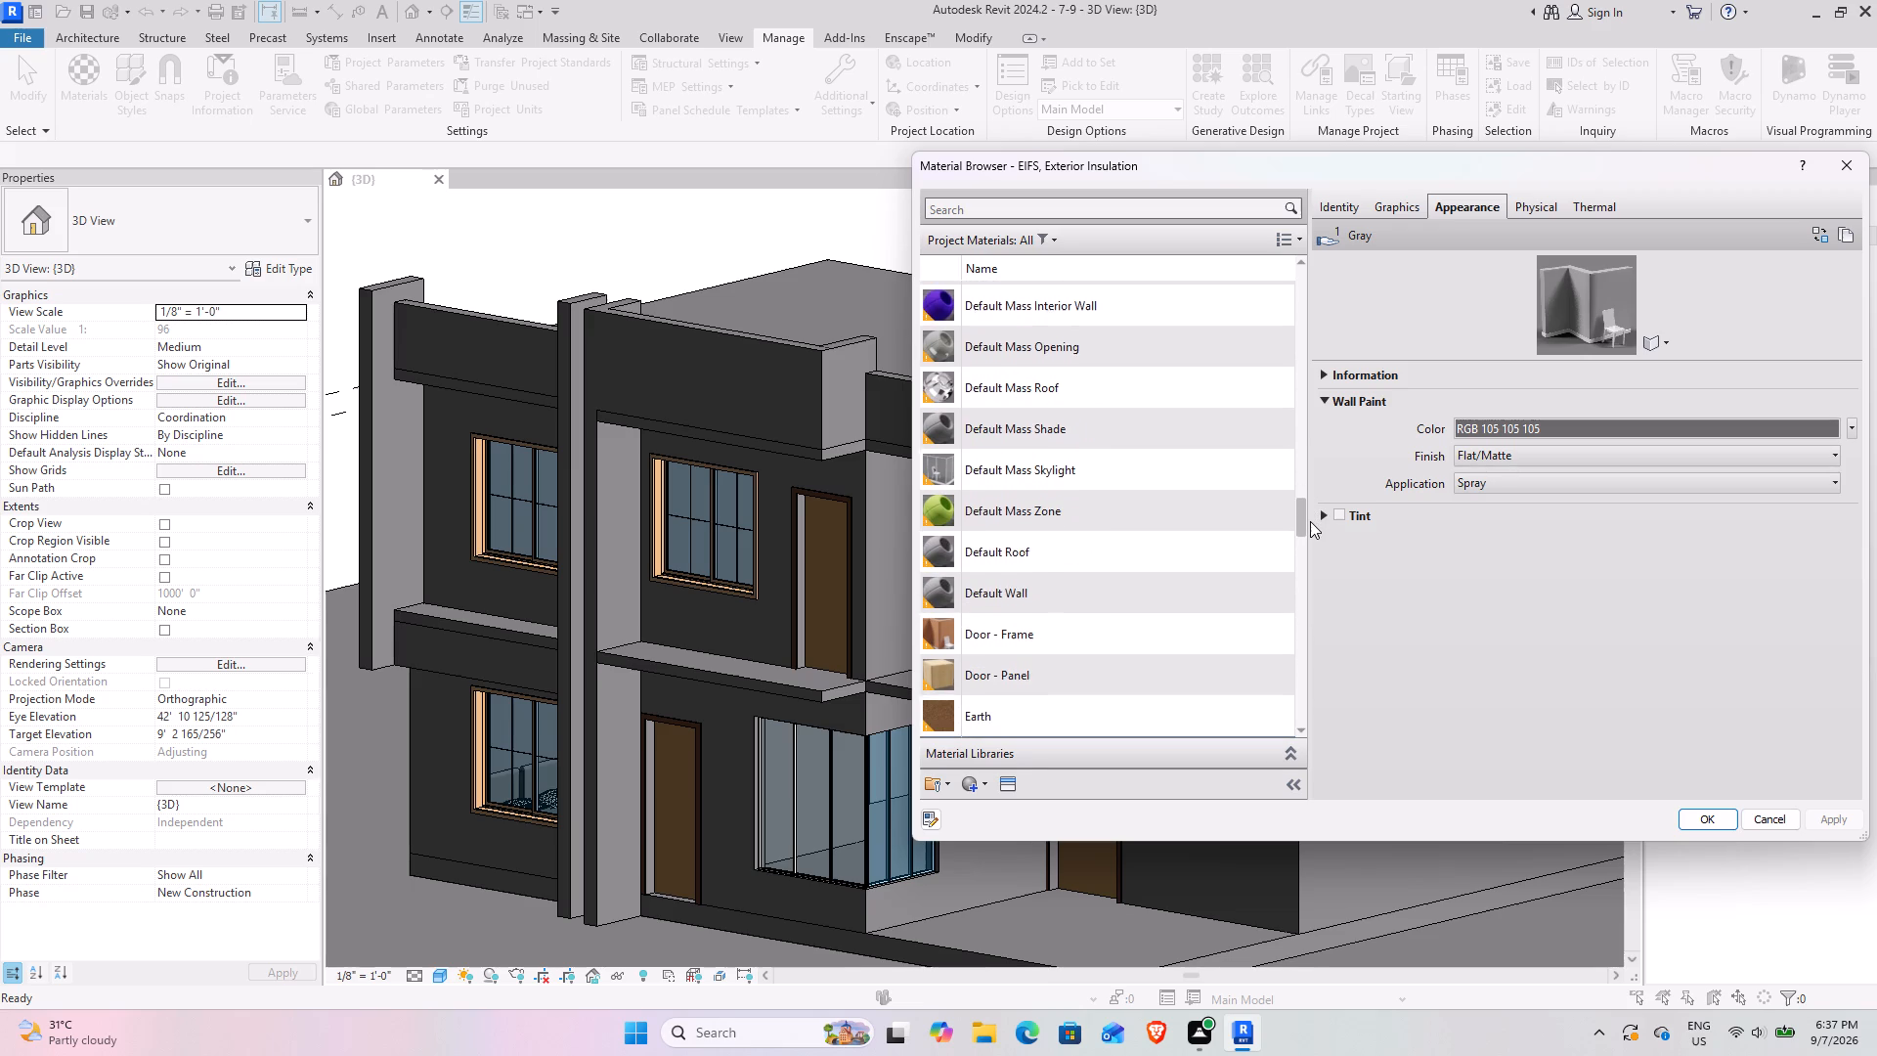
left_click_drag(1310, 521, 1322, 556)
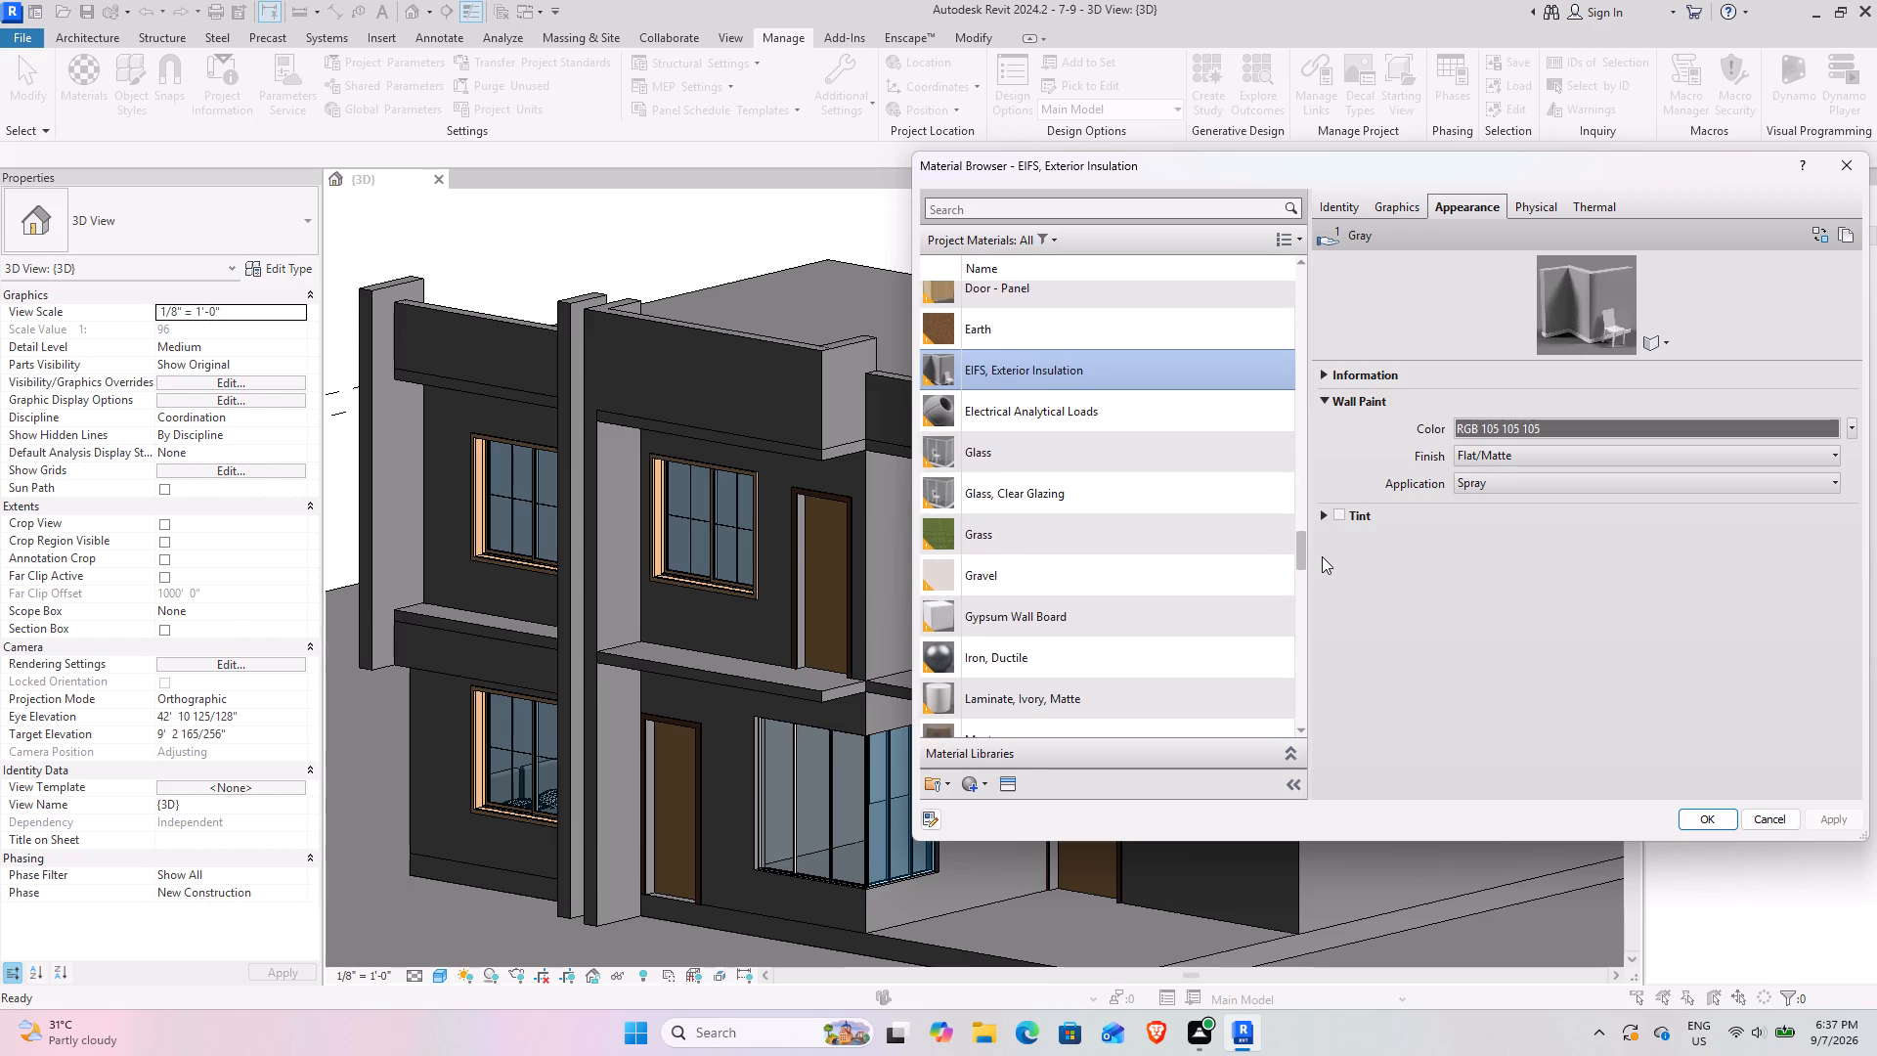
left_click_drag(1322, 556, 1322, 570)
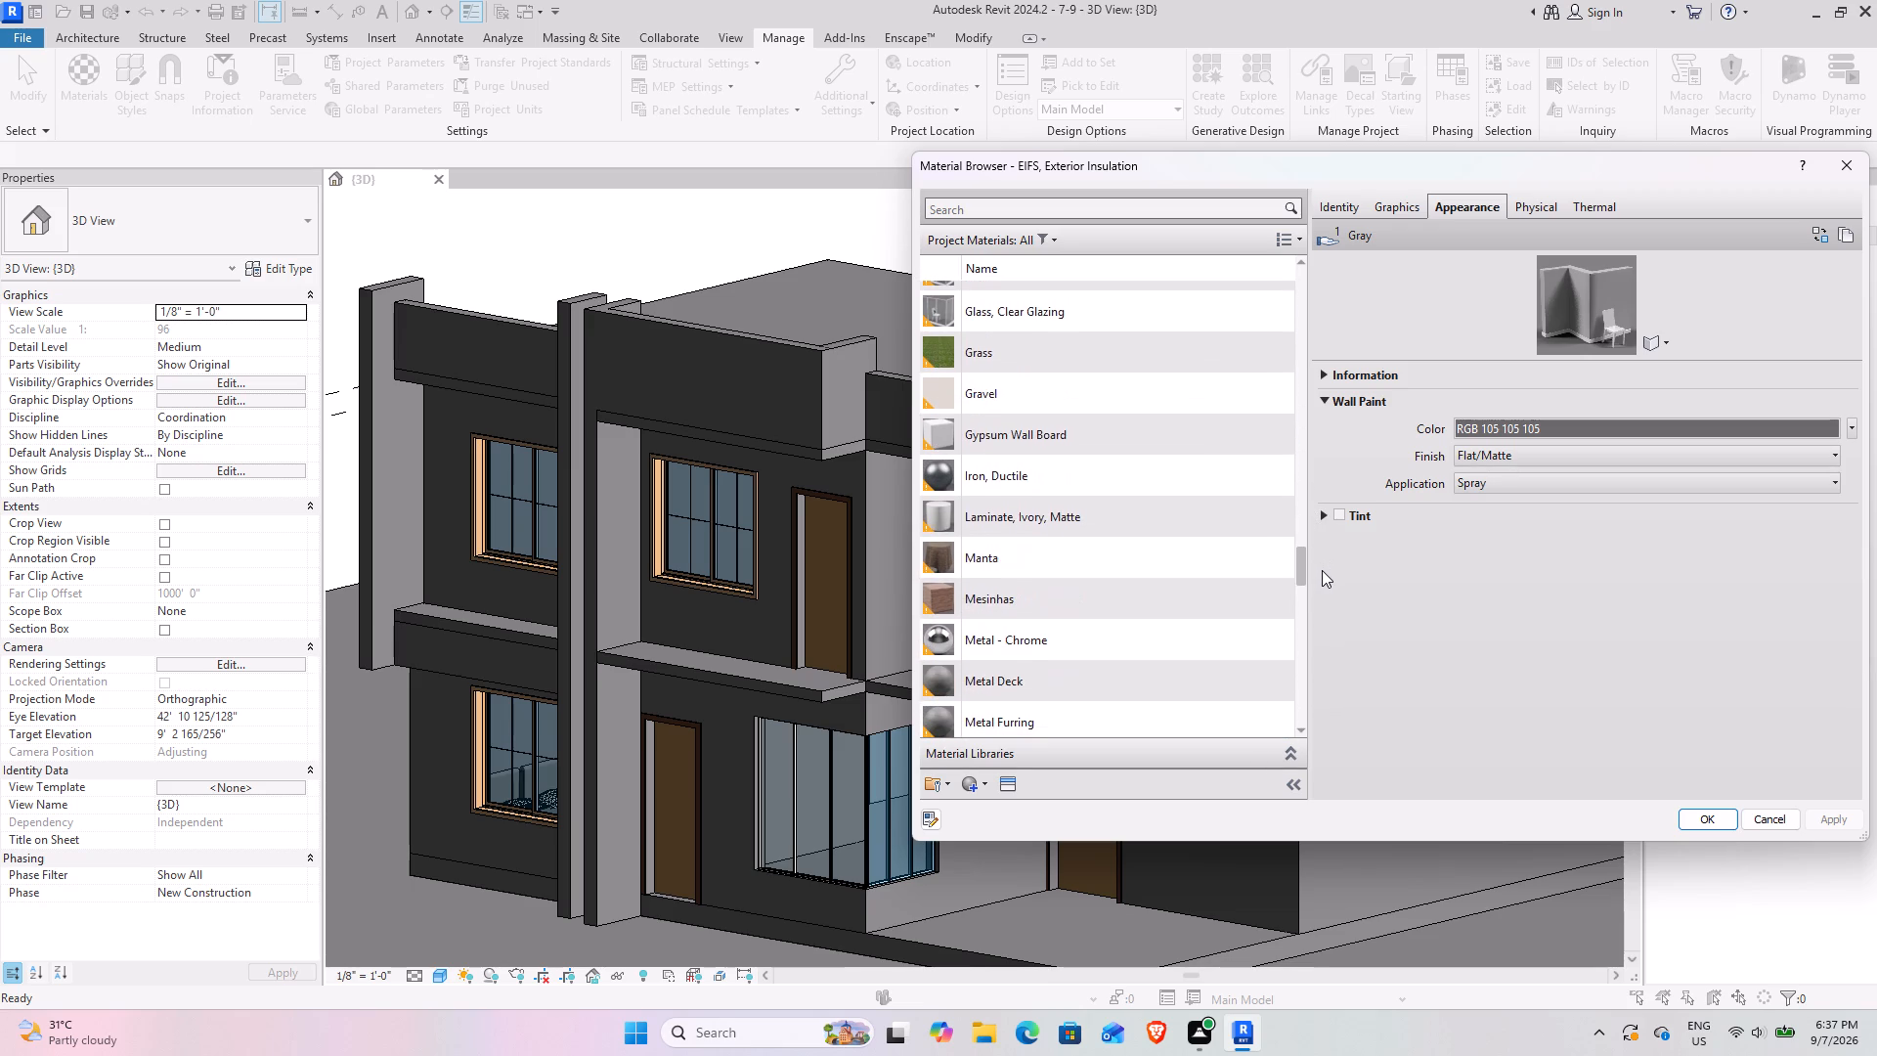
left_click_drag(1322, 570, 1320, 614)
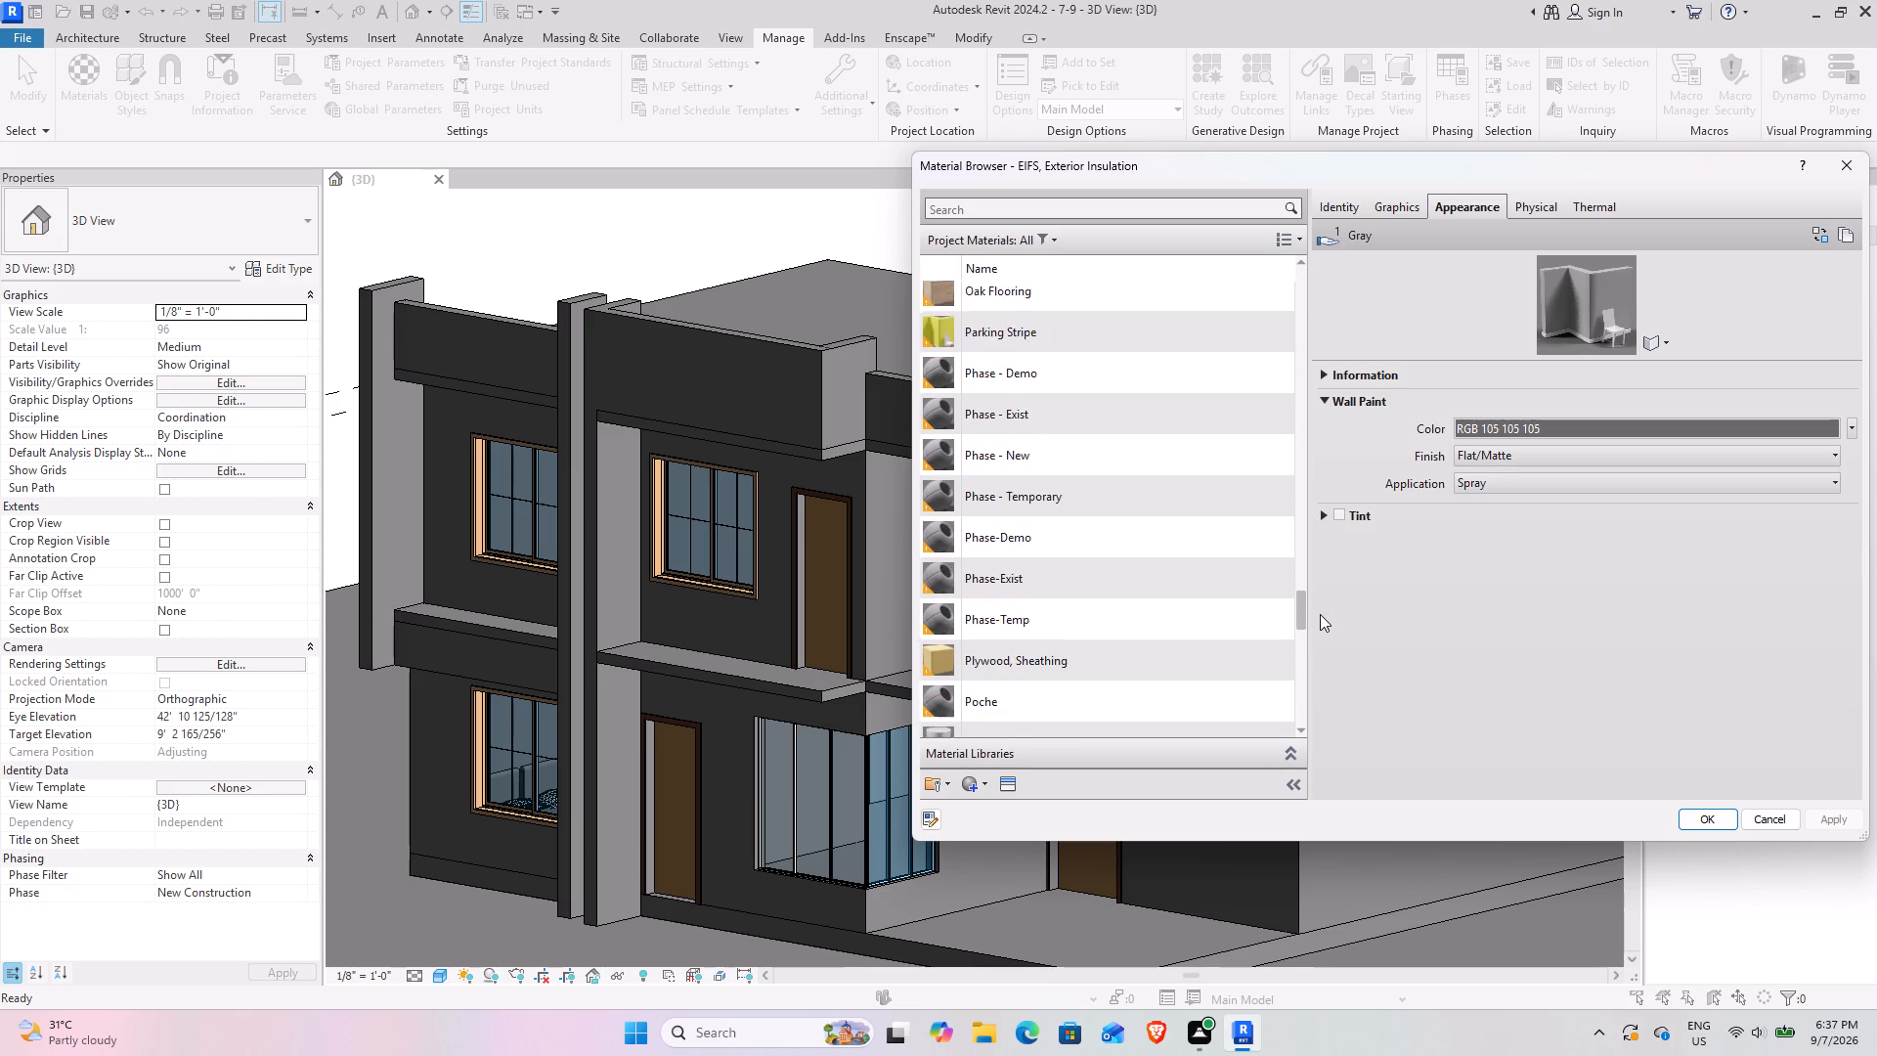
left_click_drag(1320, 614, 1329, 655)
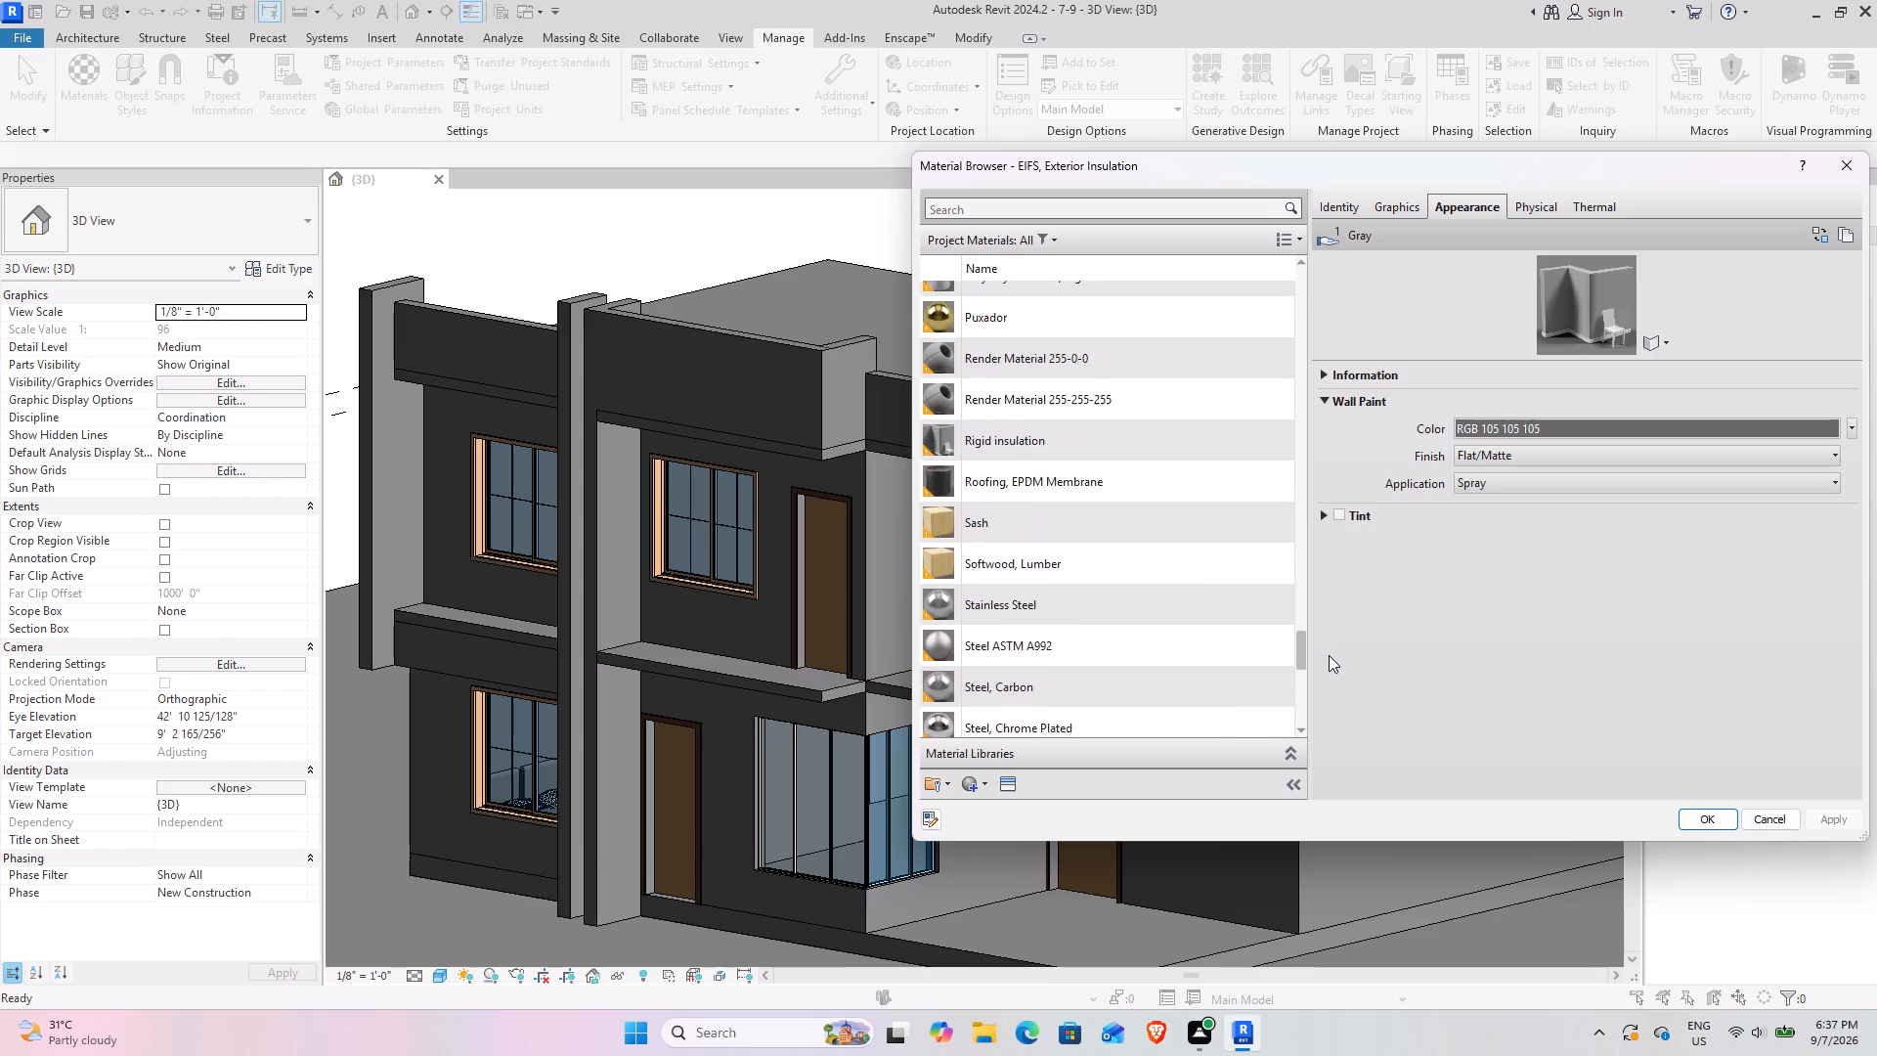
left_click_drag(1329, 655, 1330, 694)
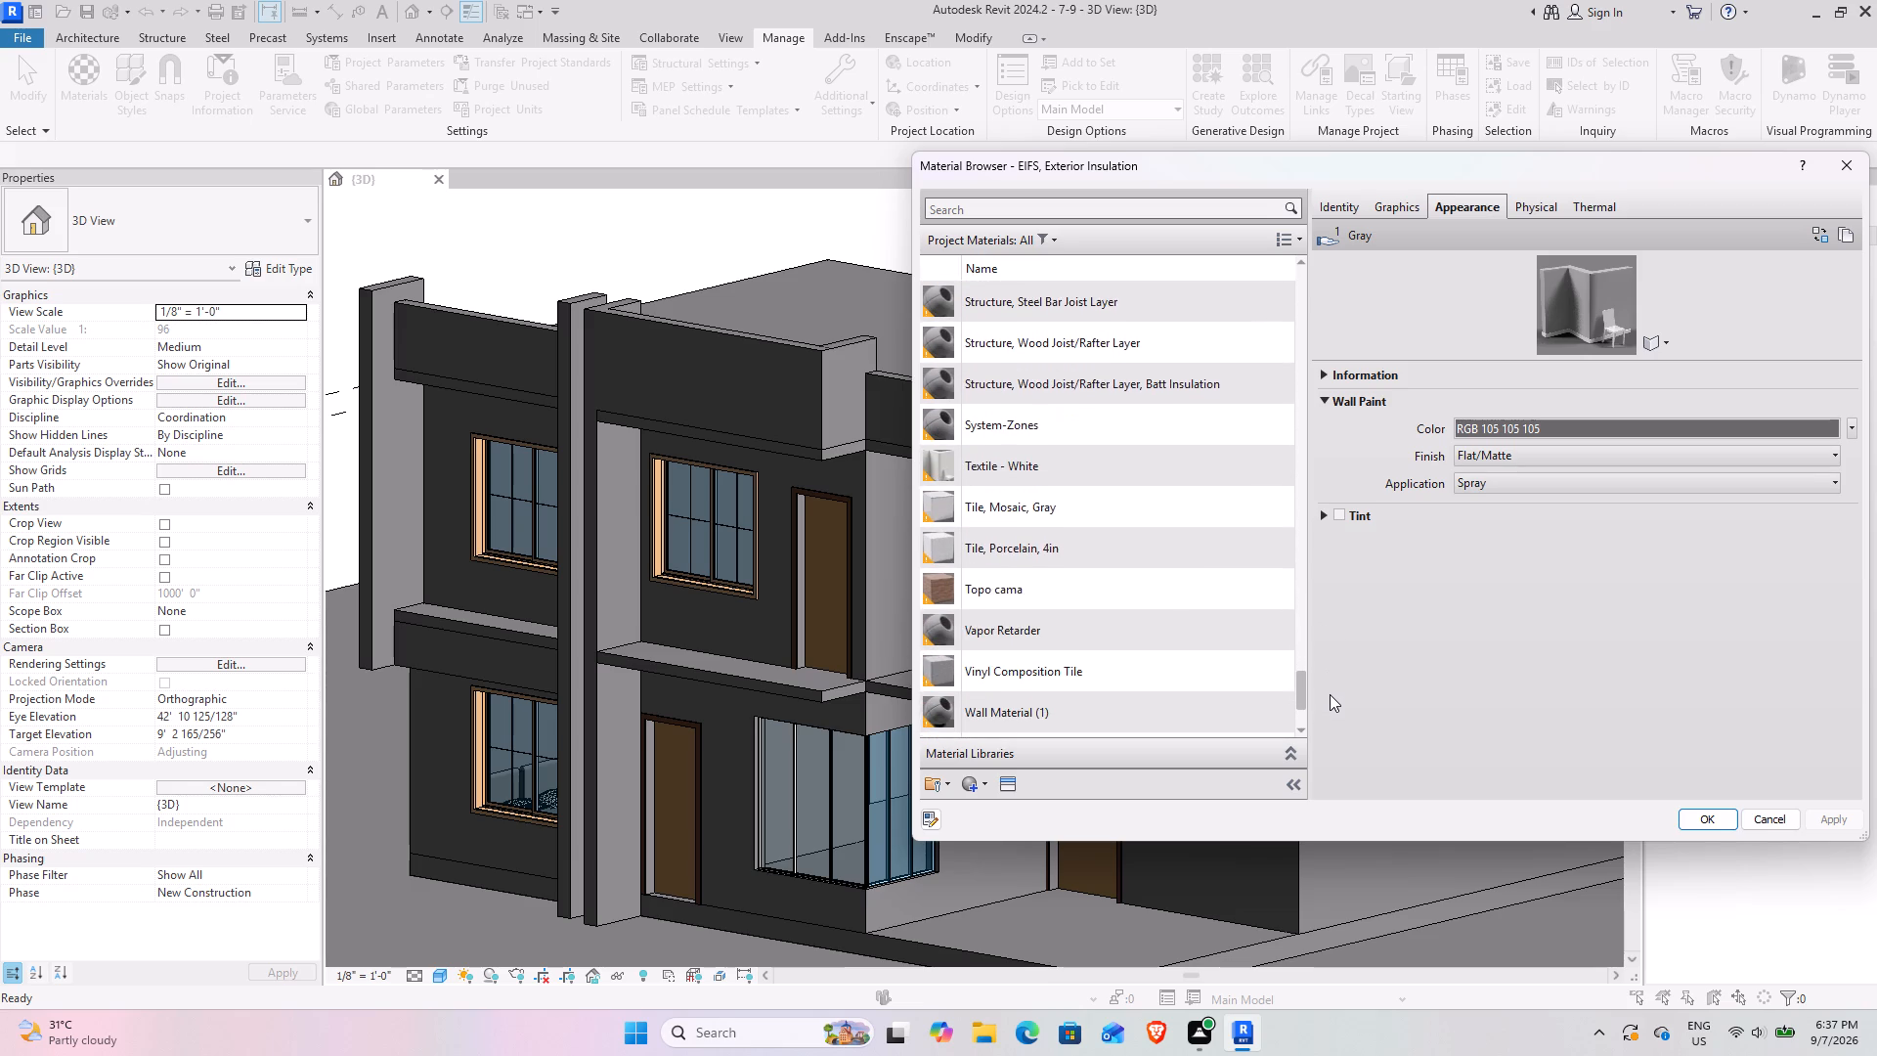
left_click_drag(1330, 694, 1328, 708)
left_click(1143, 556)
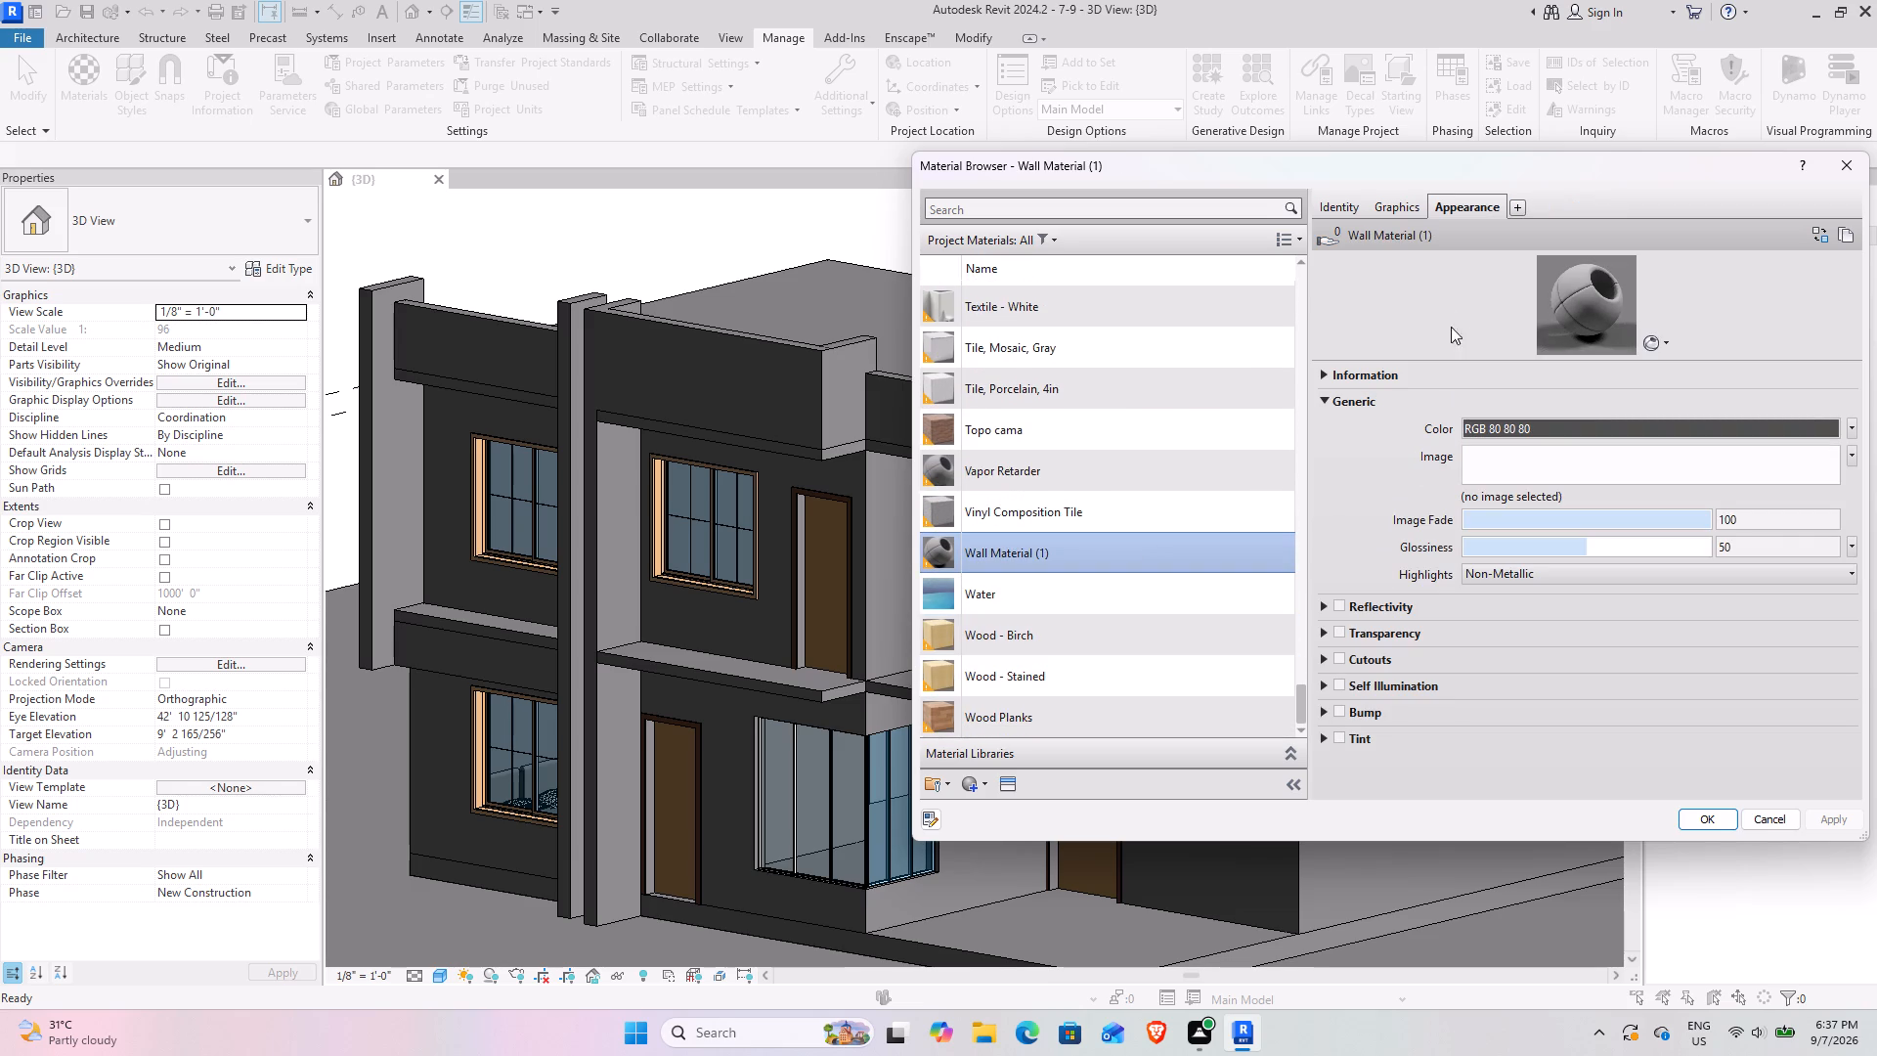
Create a new project material and name it "outer wall".
left_click(984, 778)
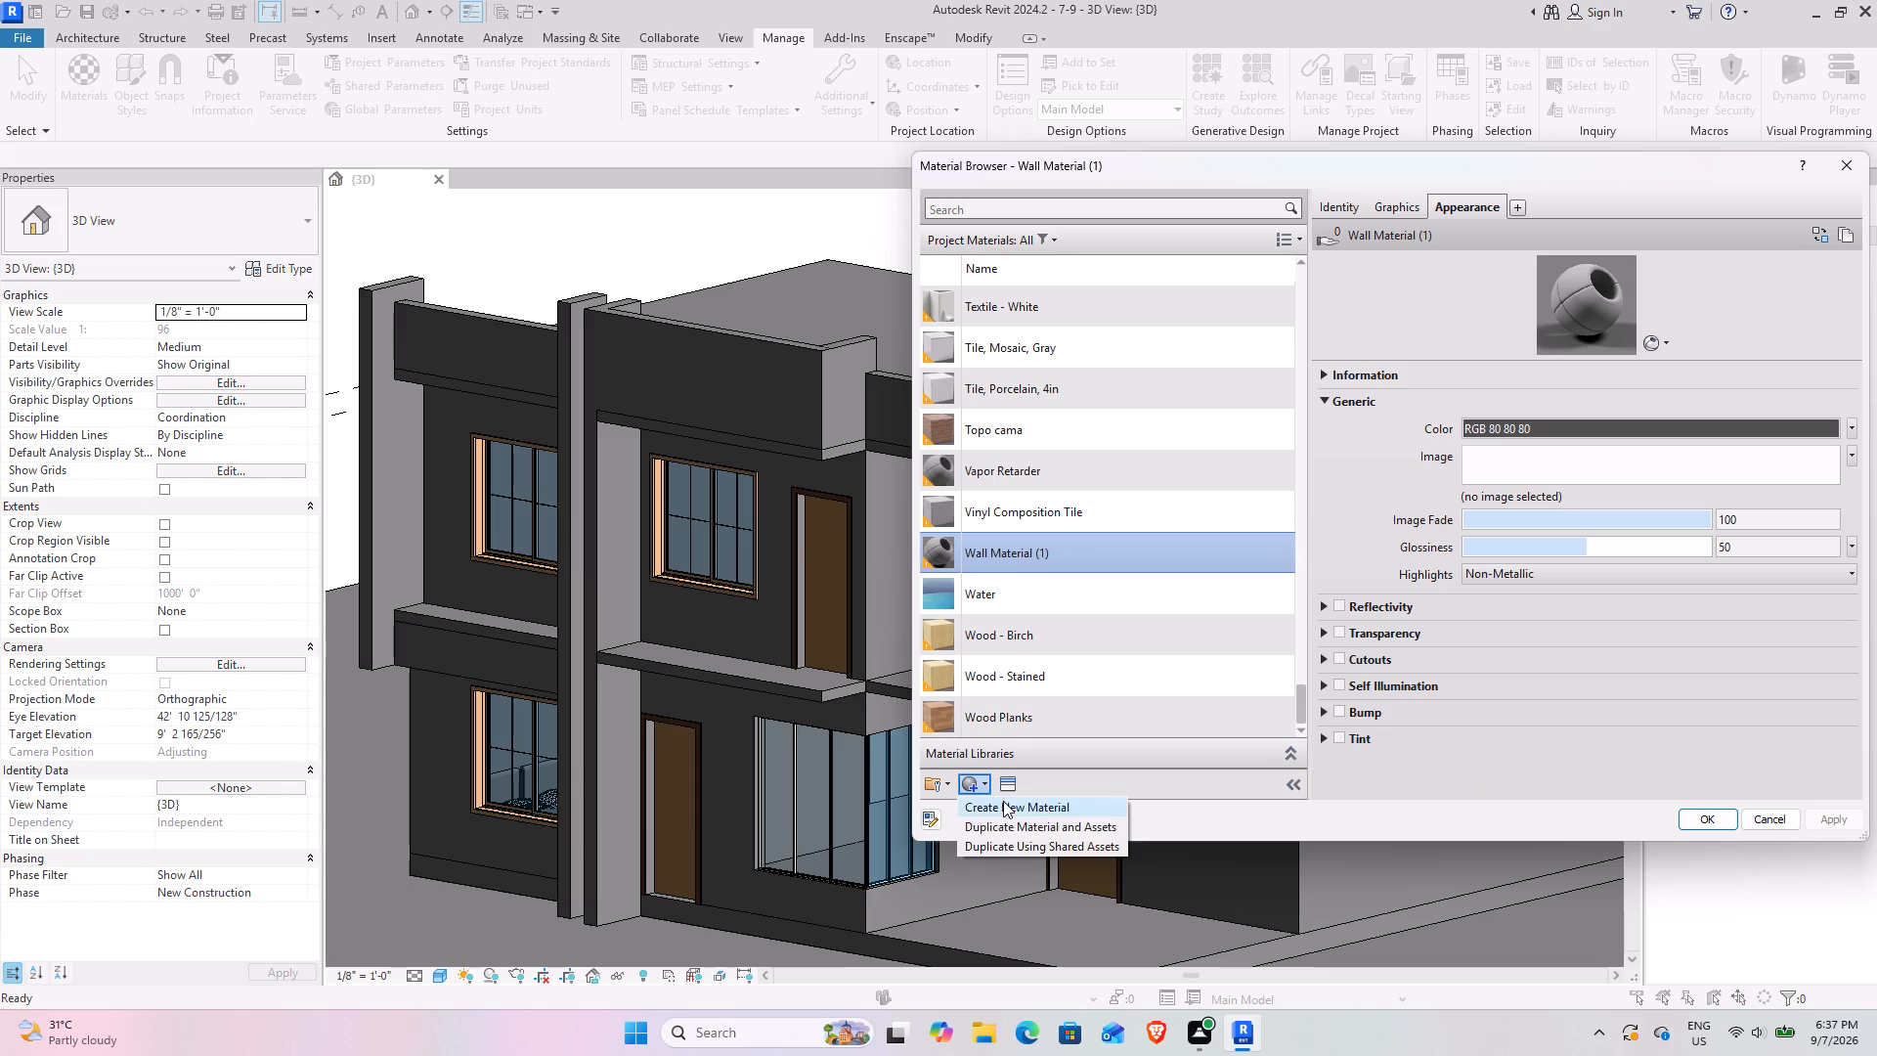
left_click(1003, 801)
left_click(1323, 198)
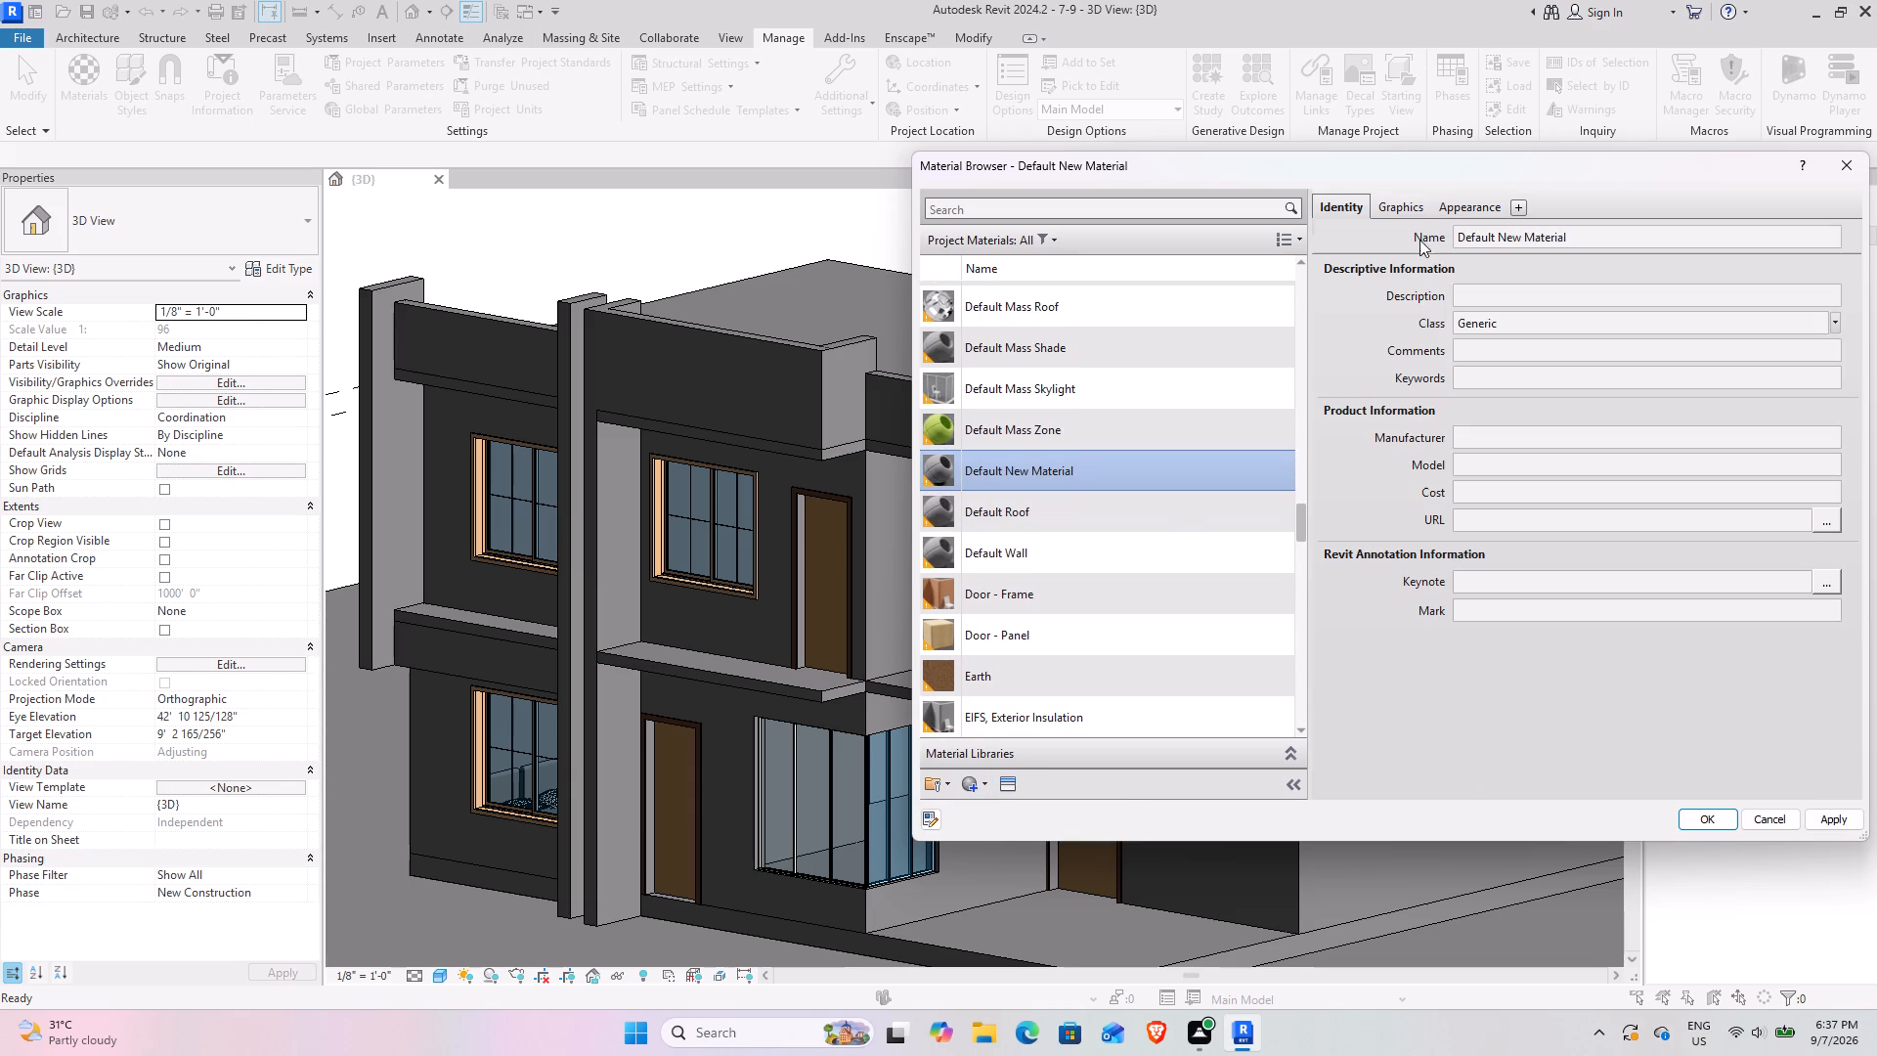
left_click(1582, 244)
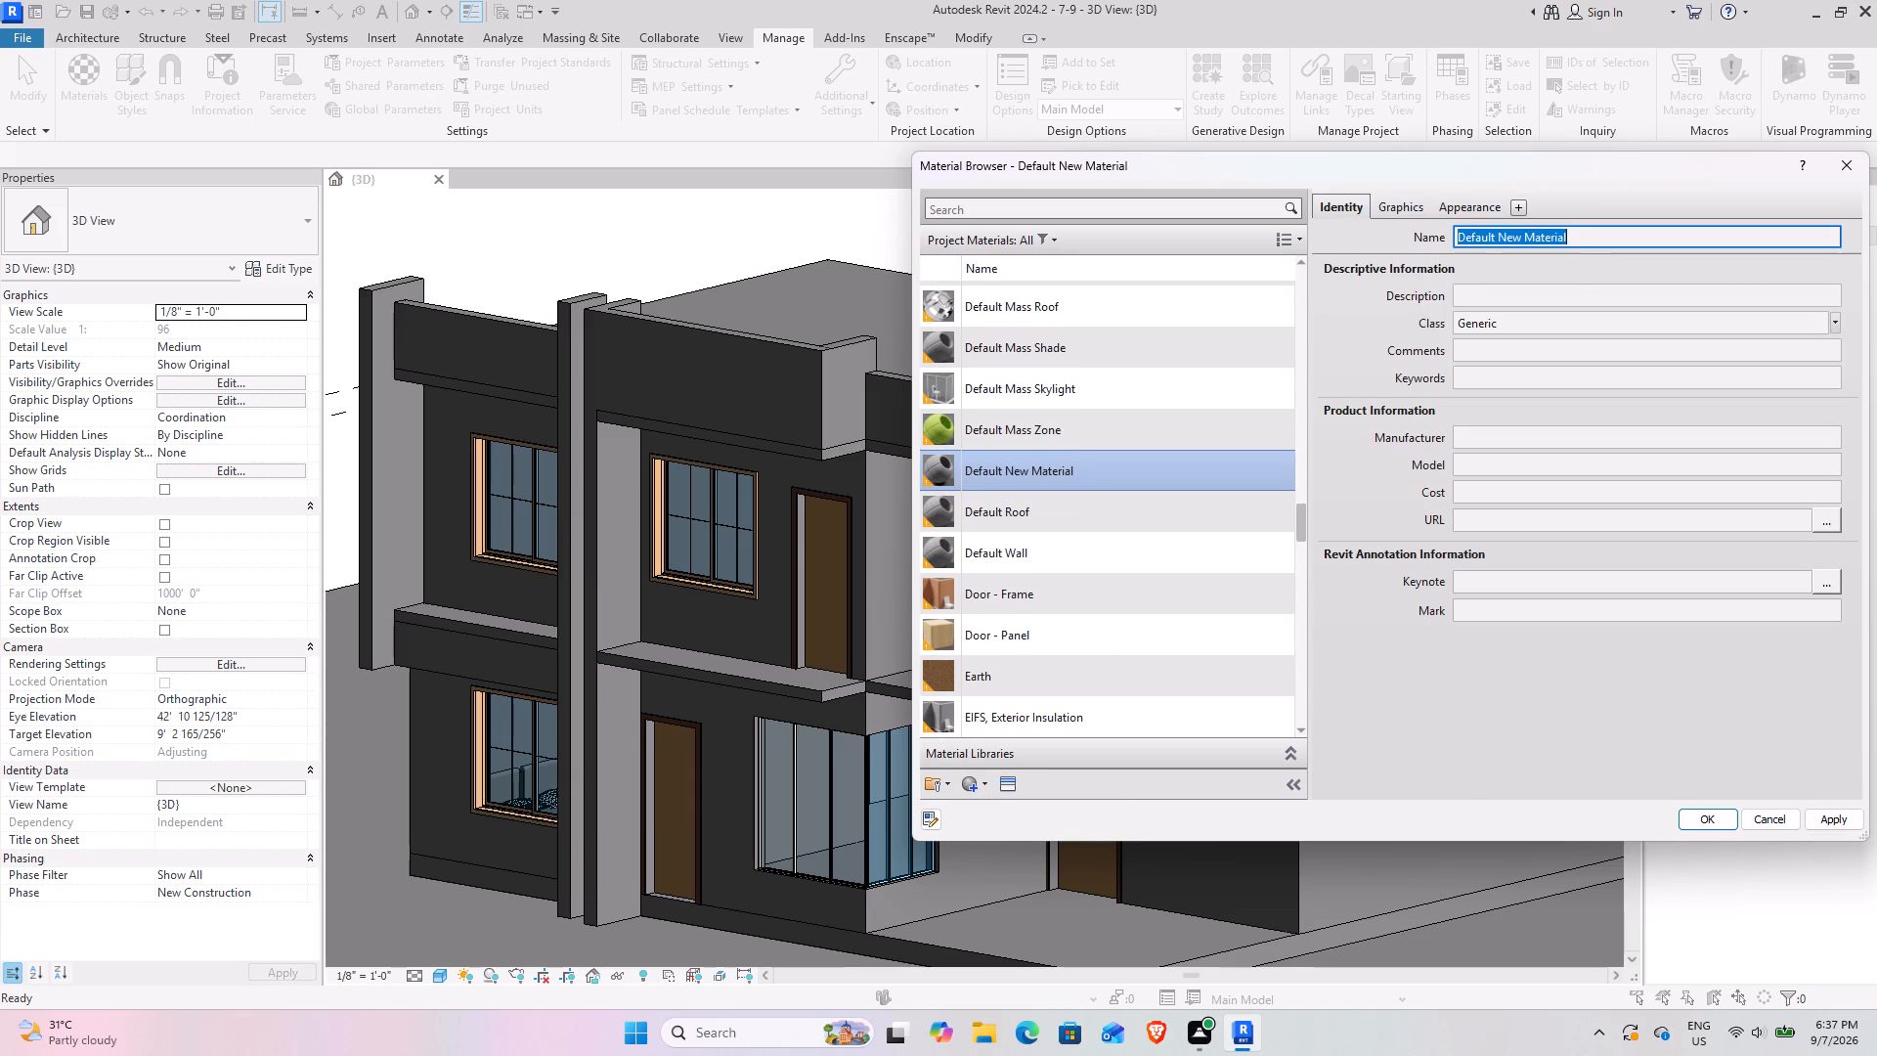
type("ou")
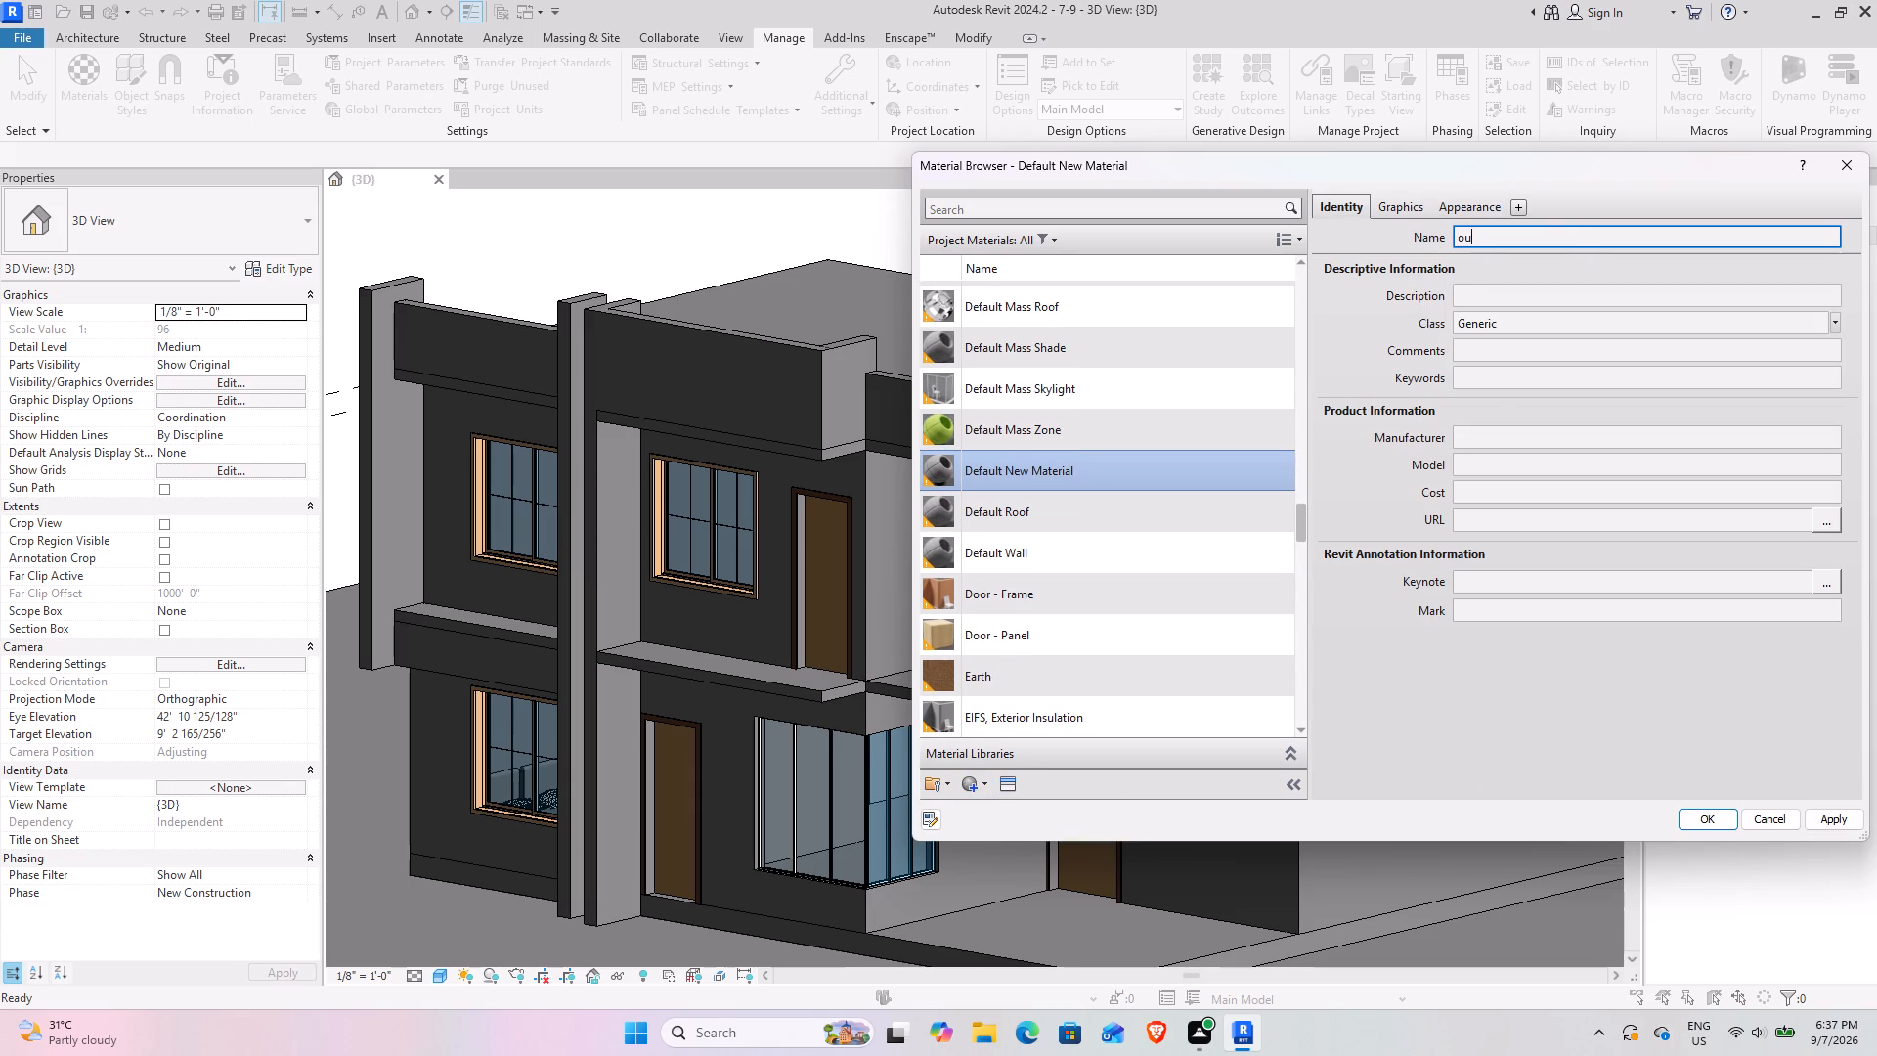
type("ter wall")
key("Return")
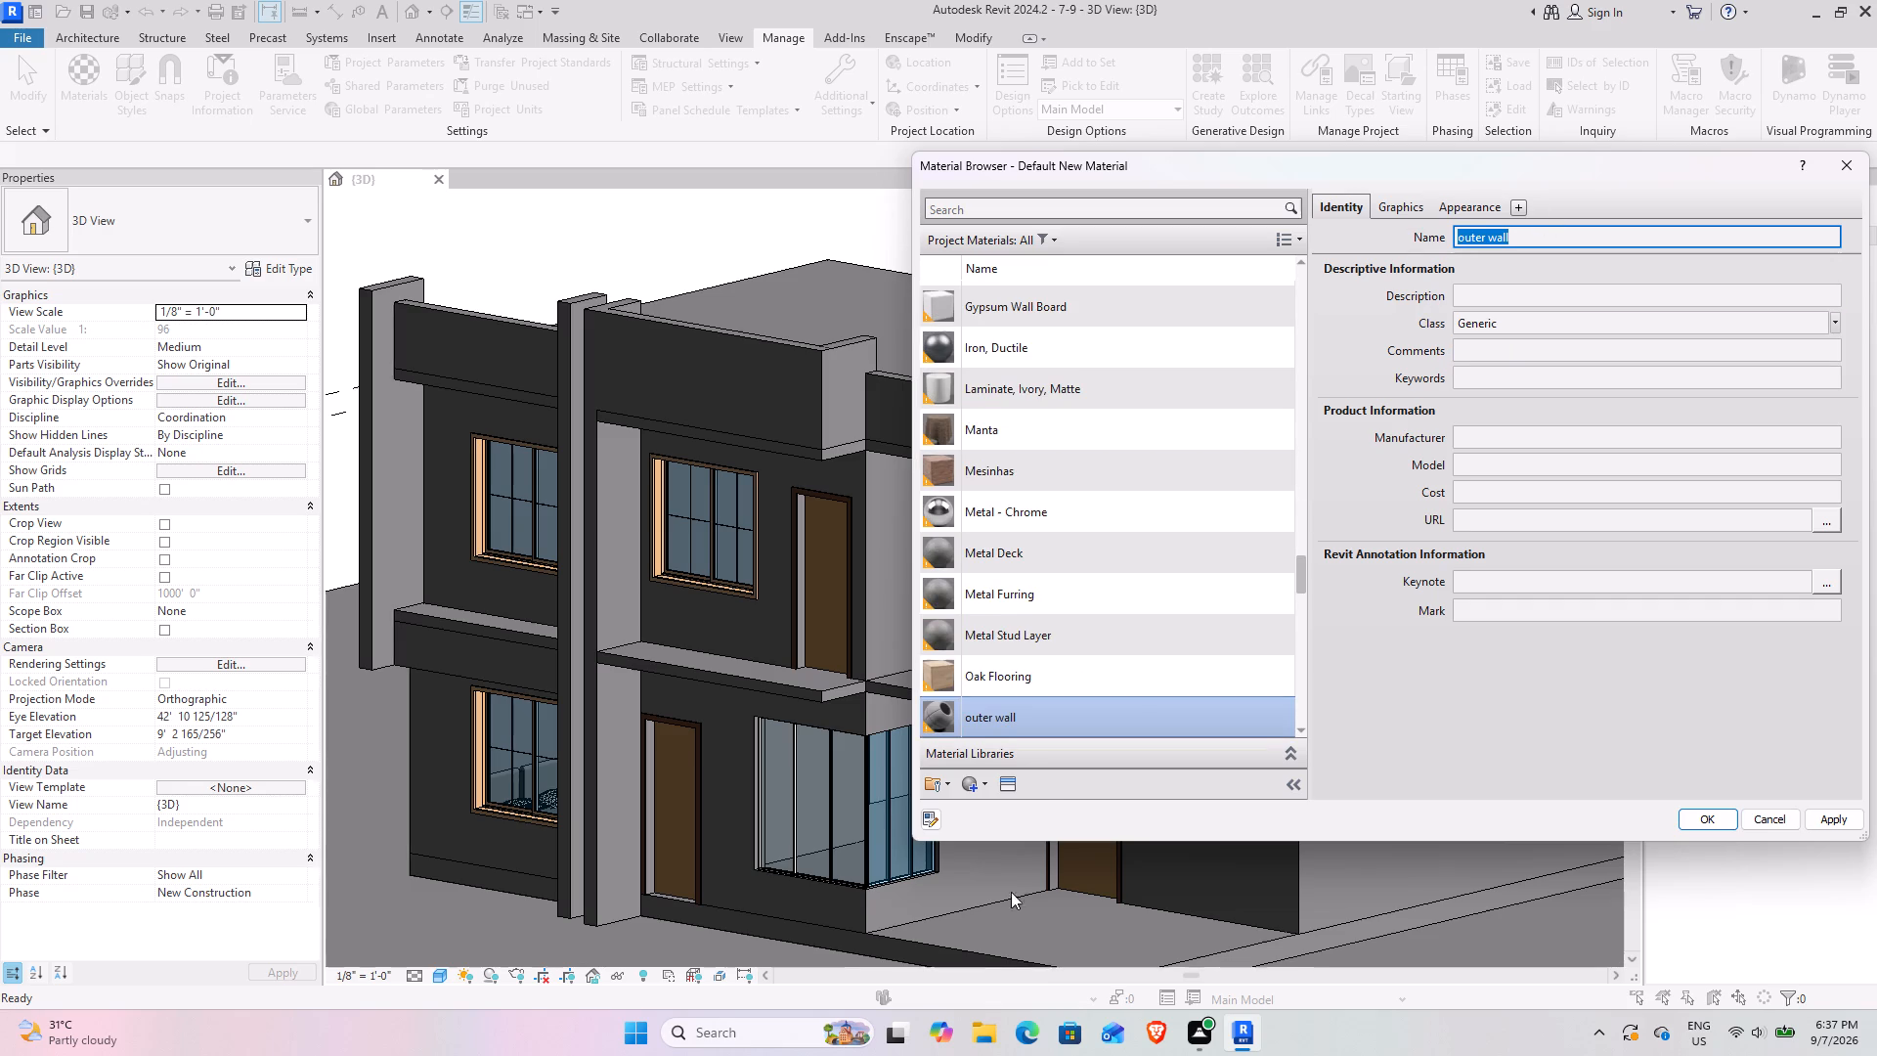
Assign the Slate - Cut - Black appearance from the library's Wall Covering category to the outer wall material.
left_click(1018, 790)
double_click(148, 255)
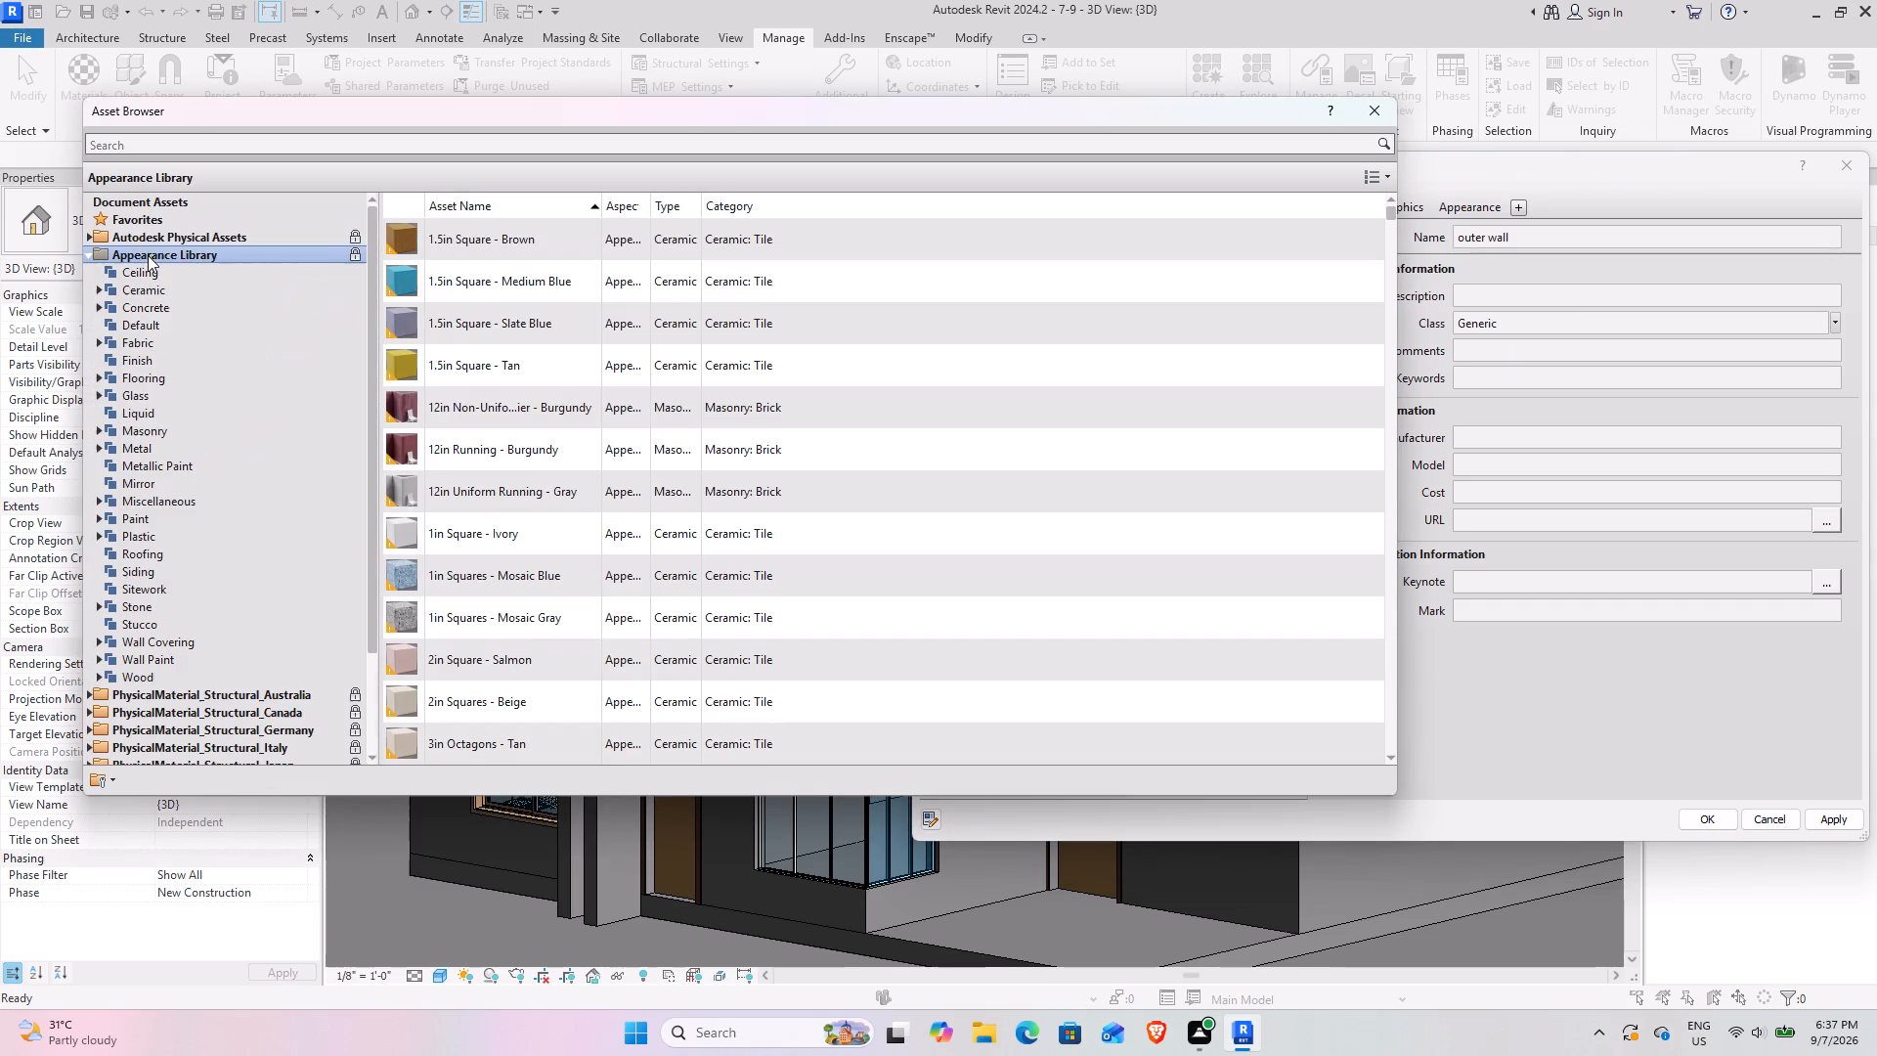
double_click(221, 638)
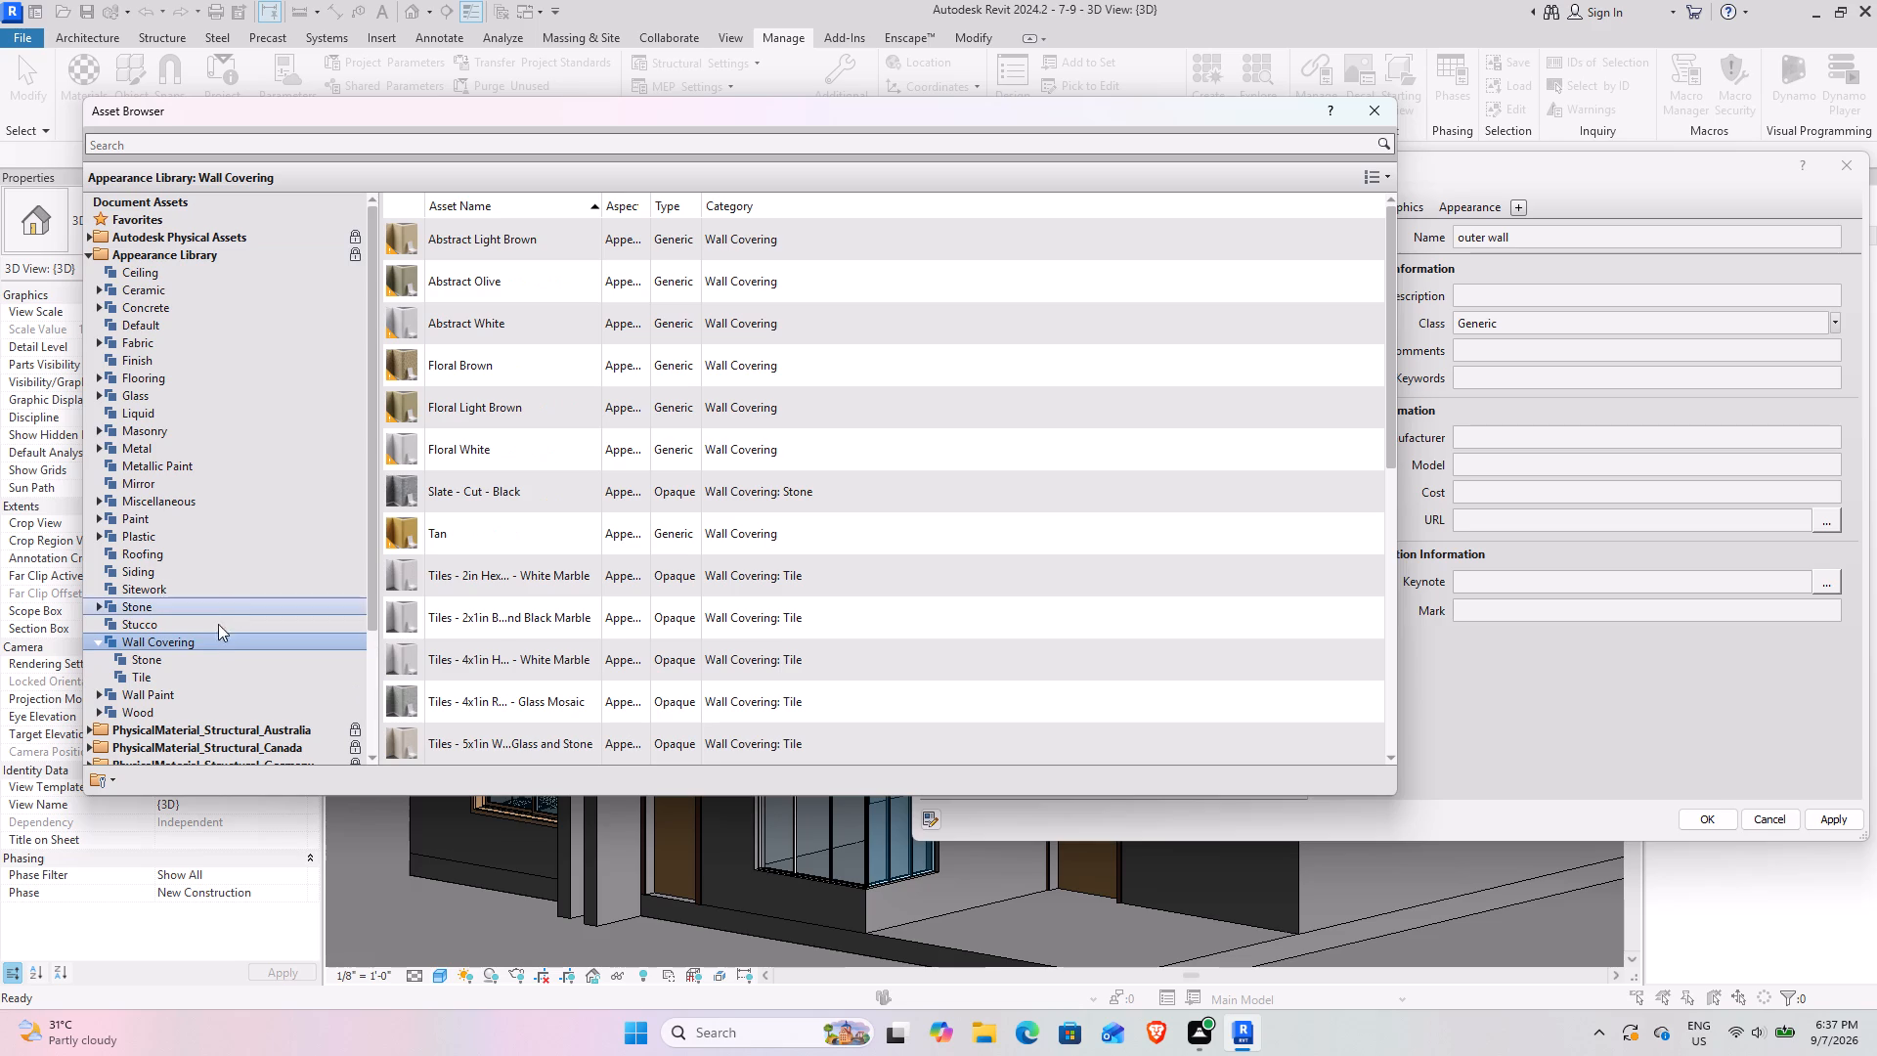
left_click(1376, 492)
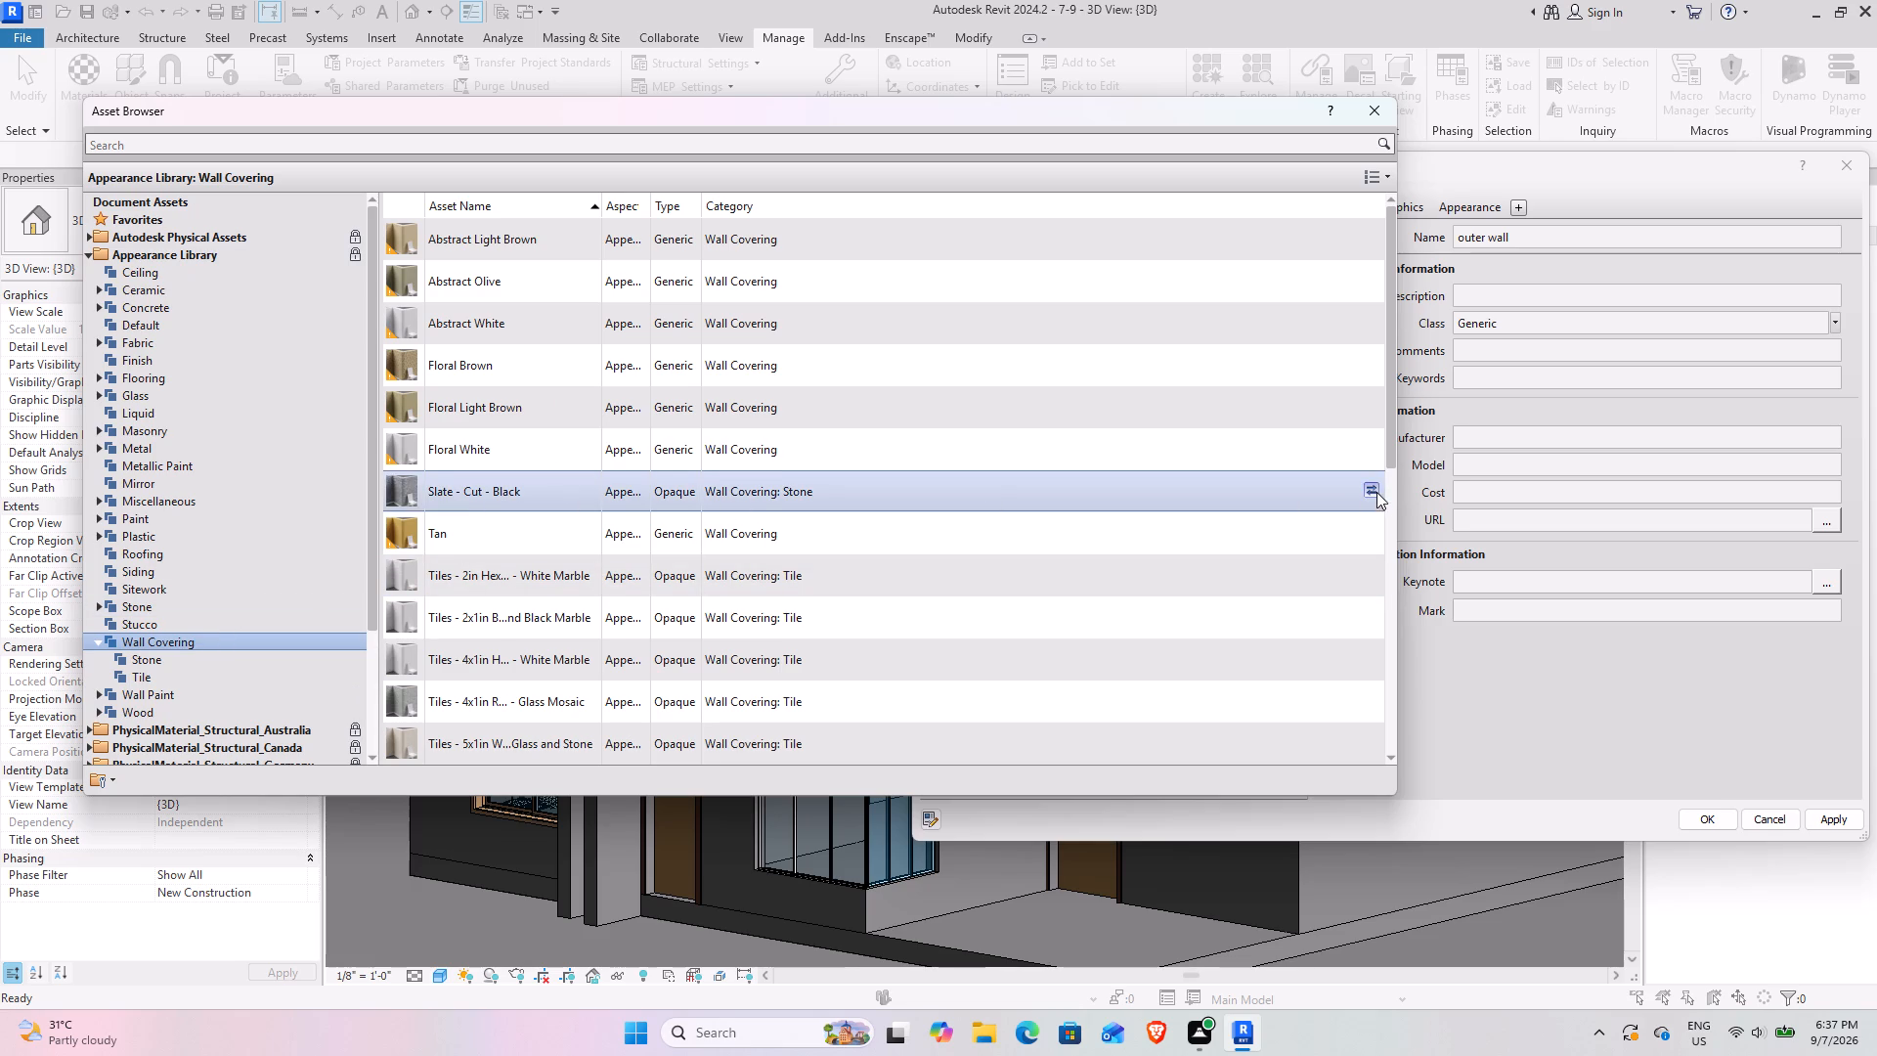
left_click(1375, 109)
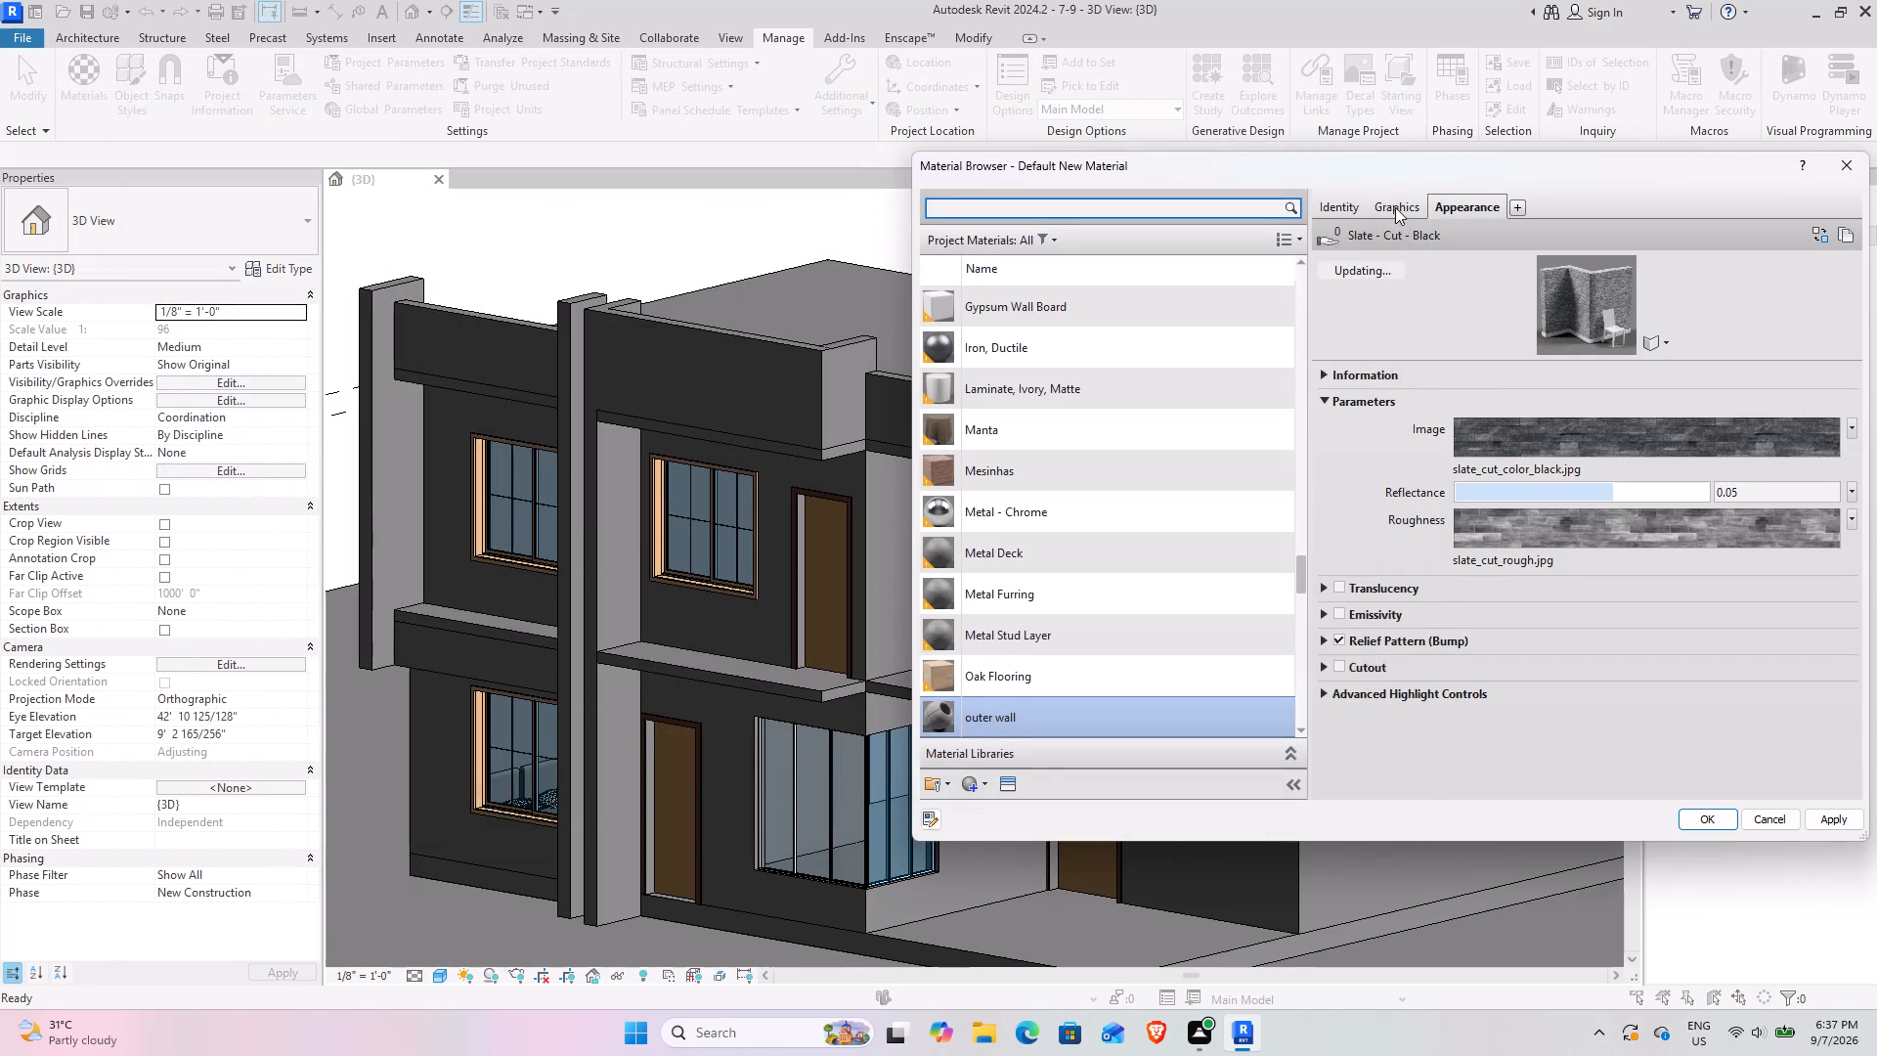
Make the outer wall material's shading use its render appearance and save the material changes.
left_click(1395, 207)
left_click(1465, 258)
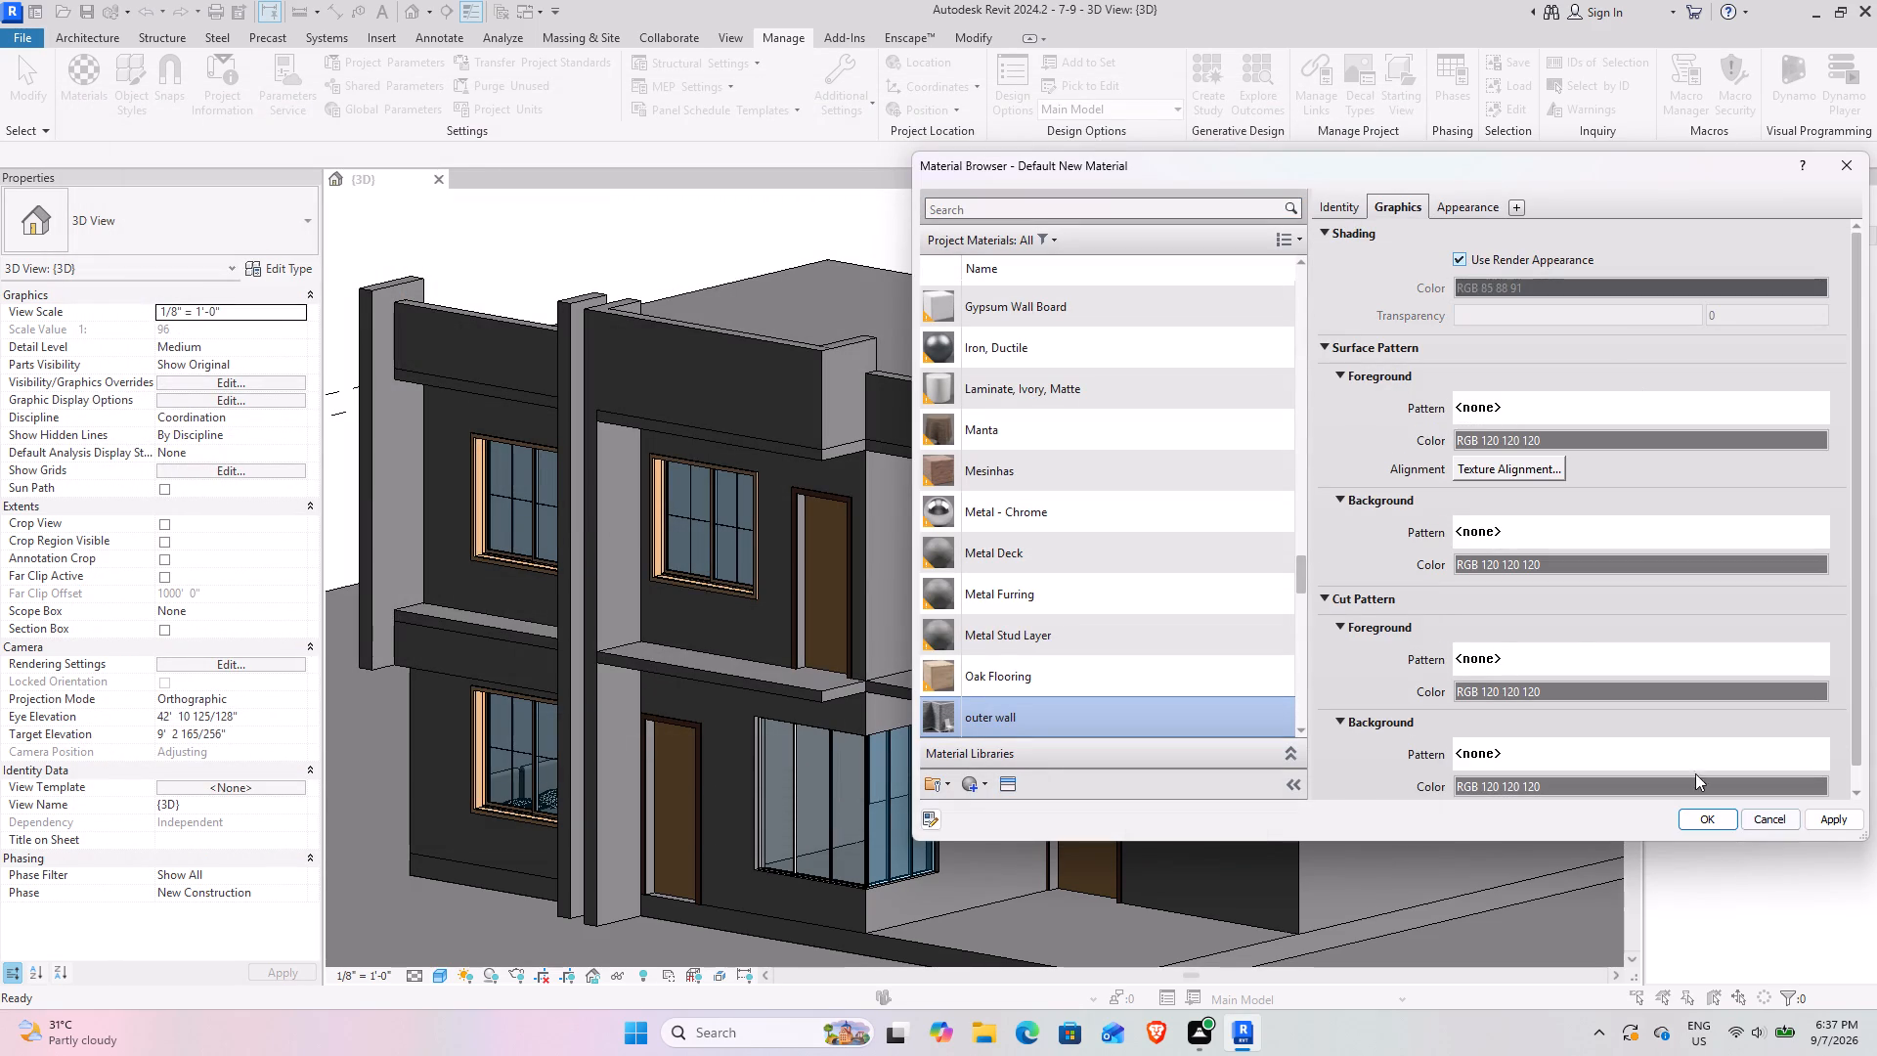
left_click(1831, 824)
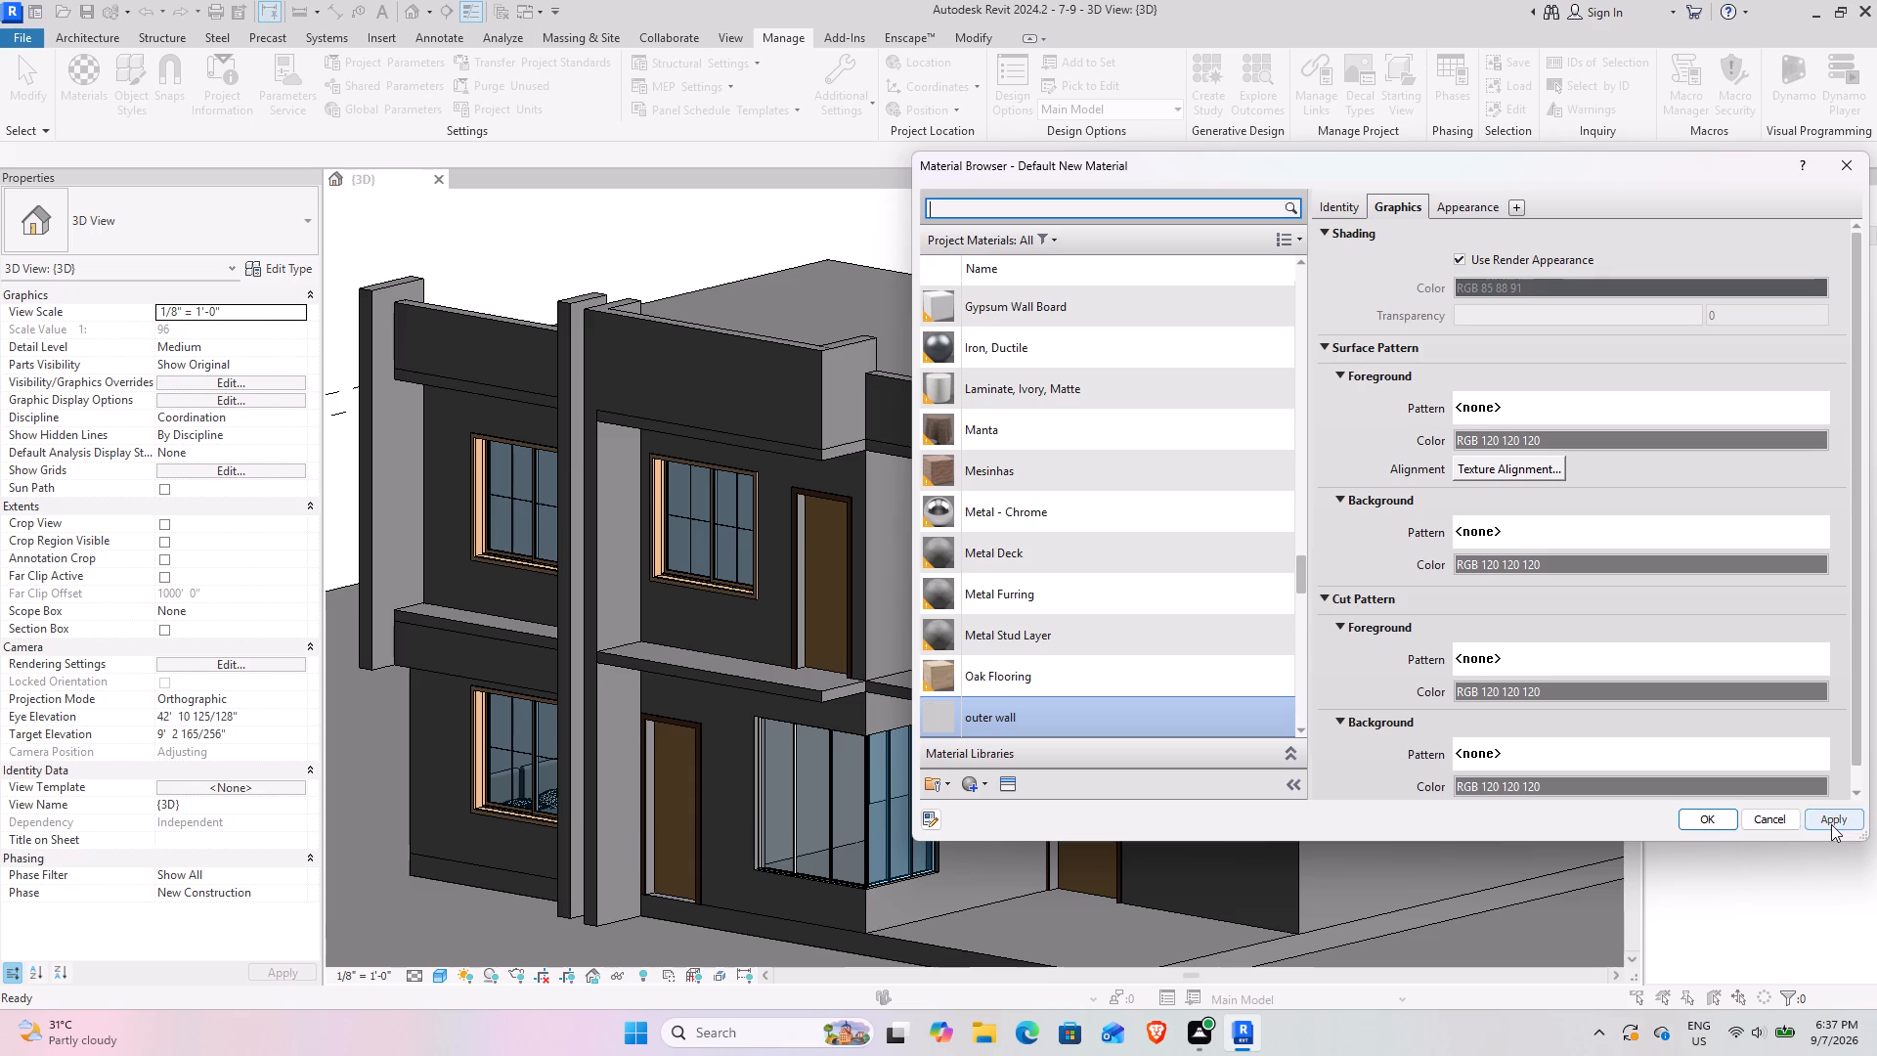
left_click(1700, 820)
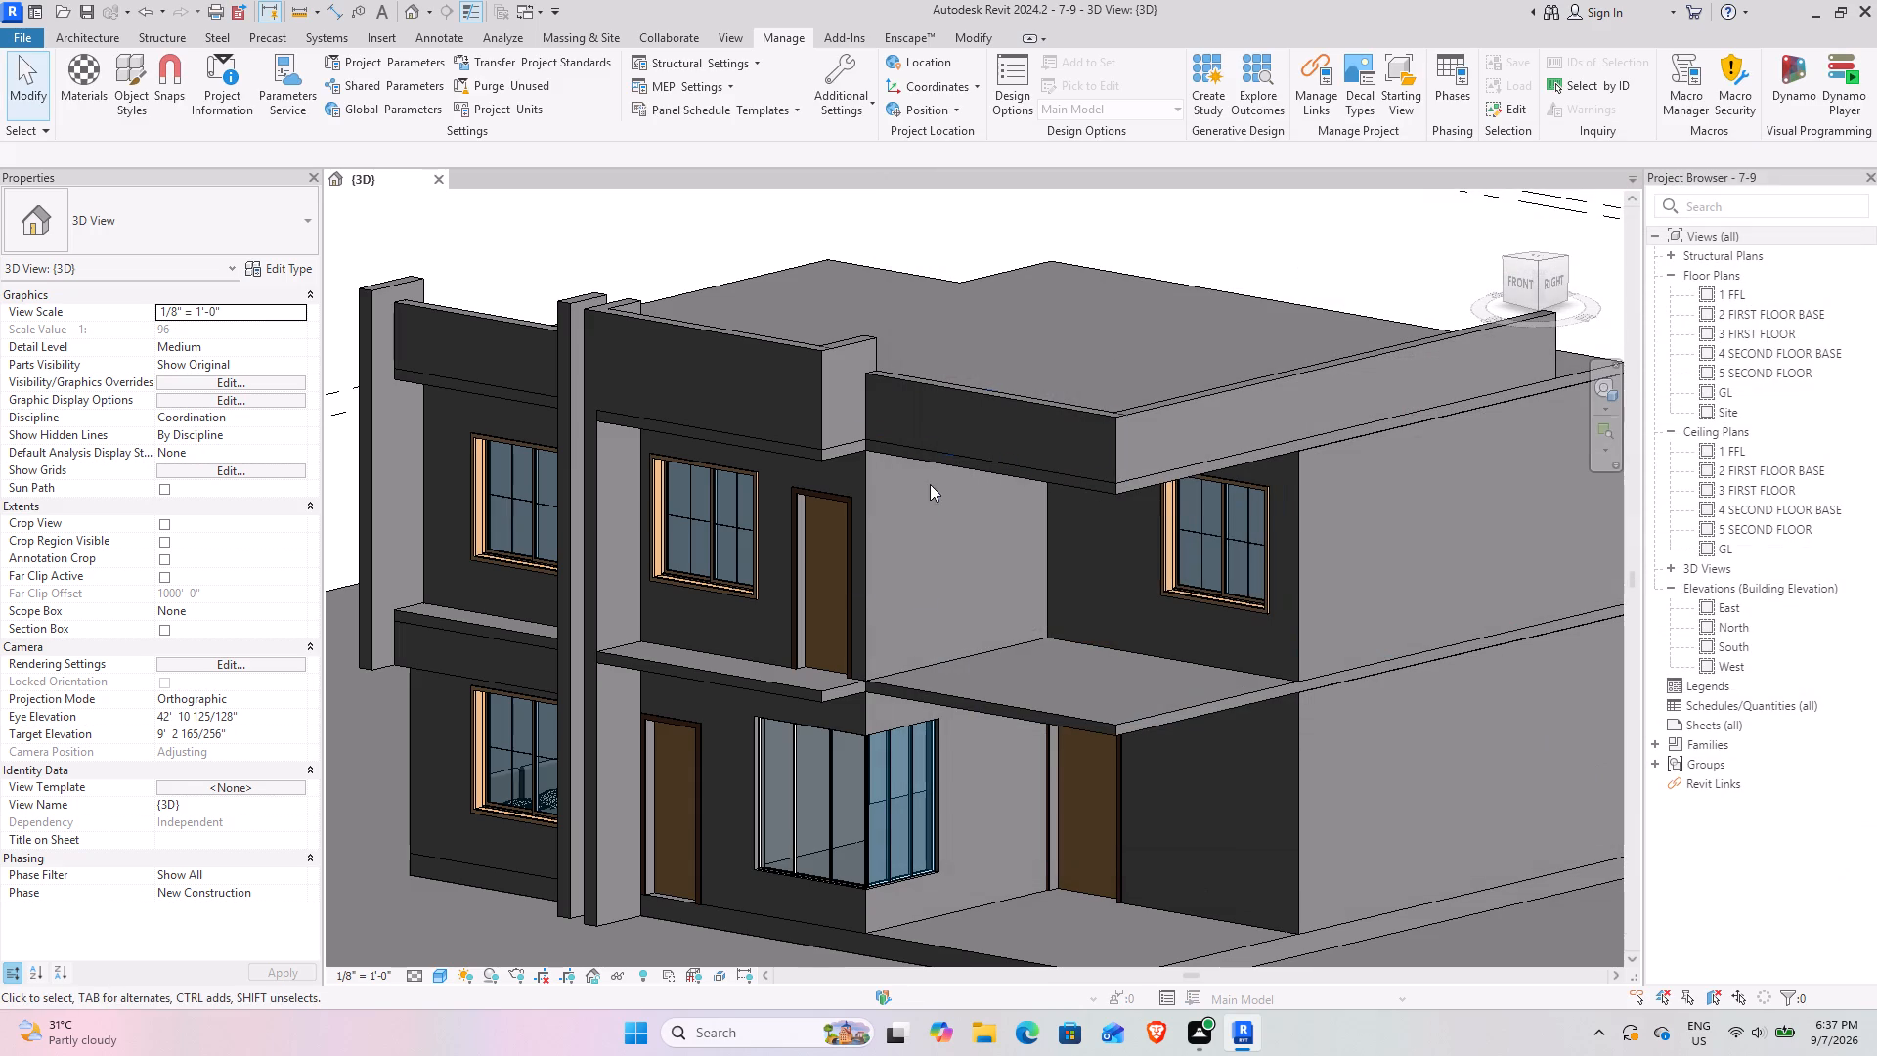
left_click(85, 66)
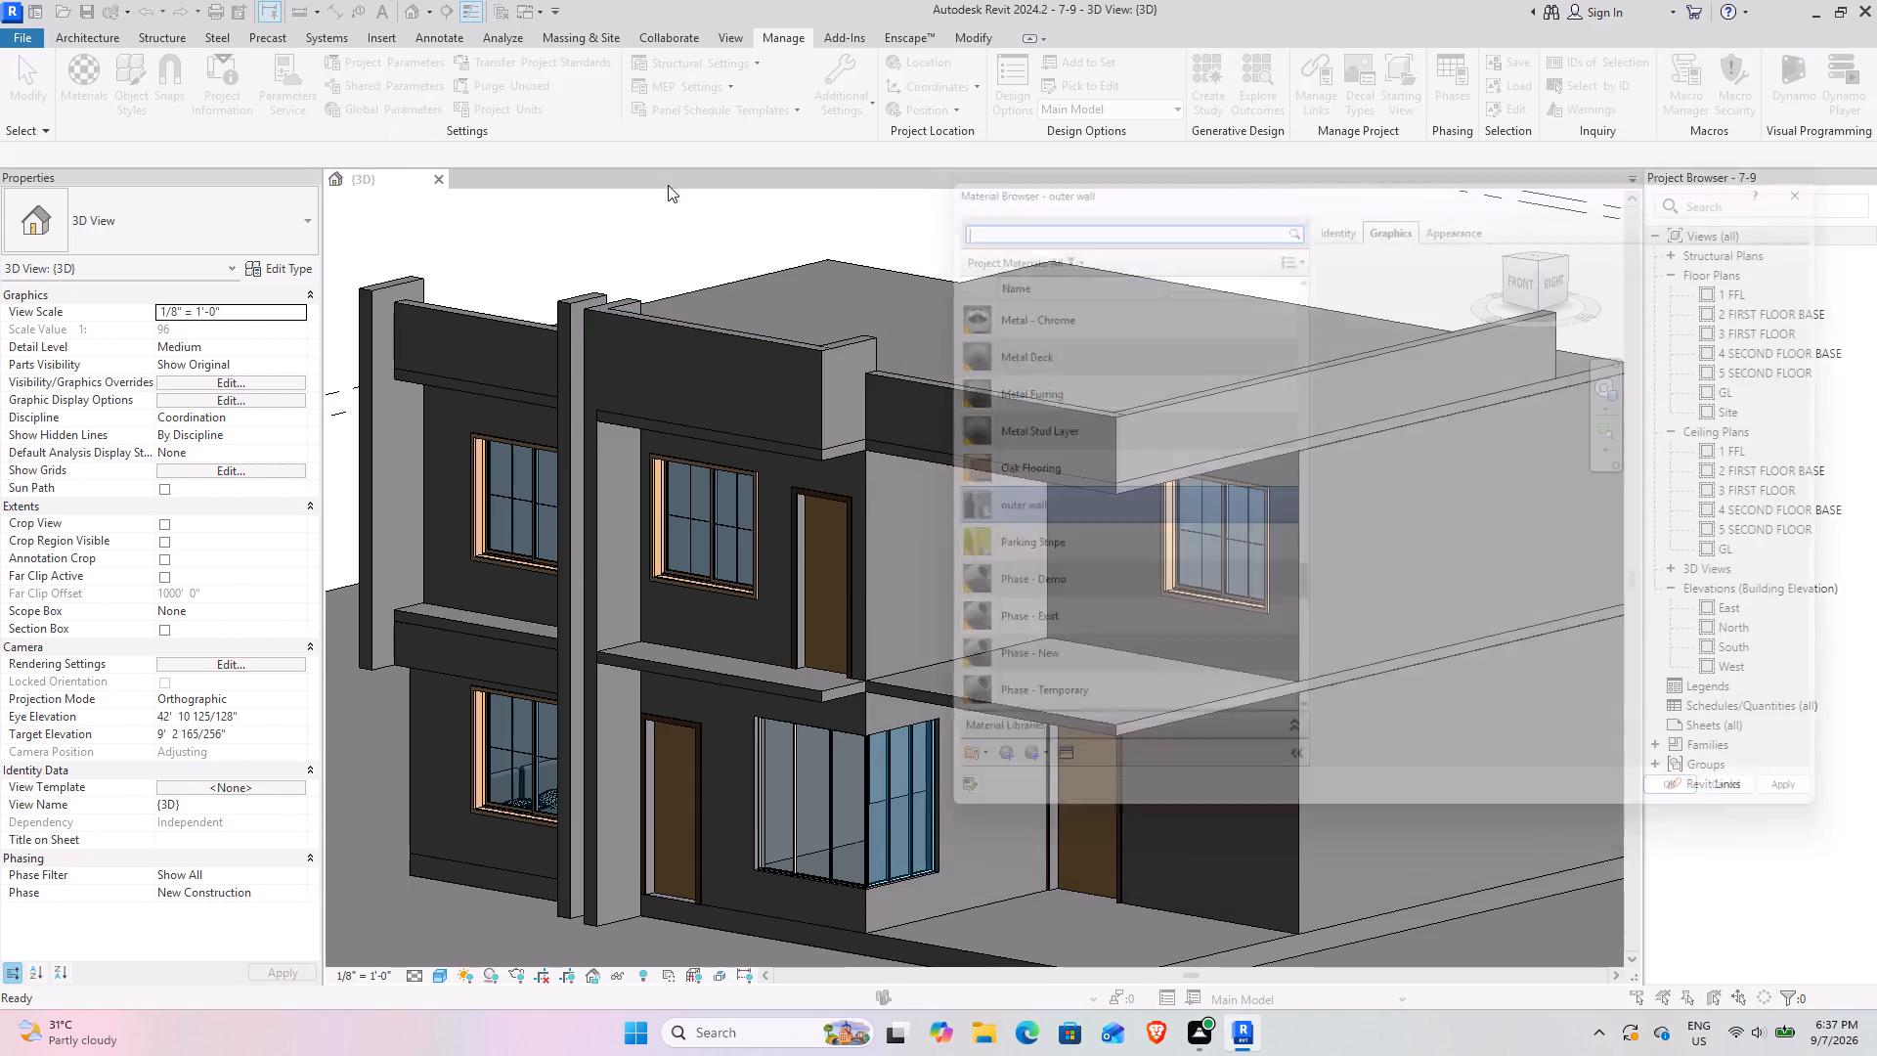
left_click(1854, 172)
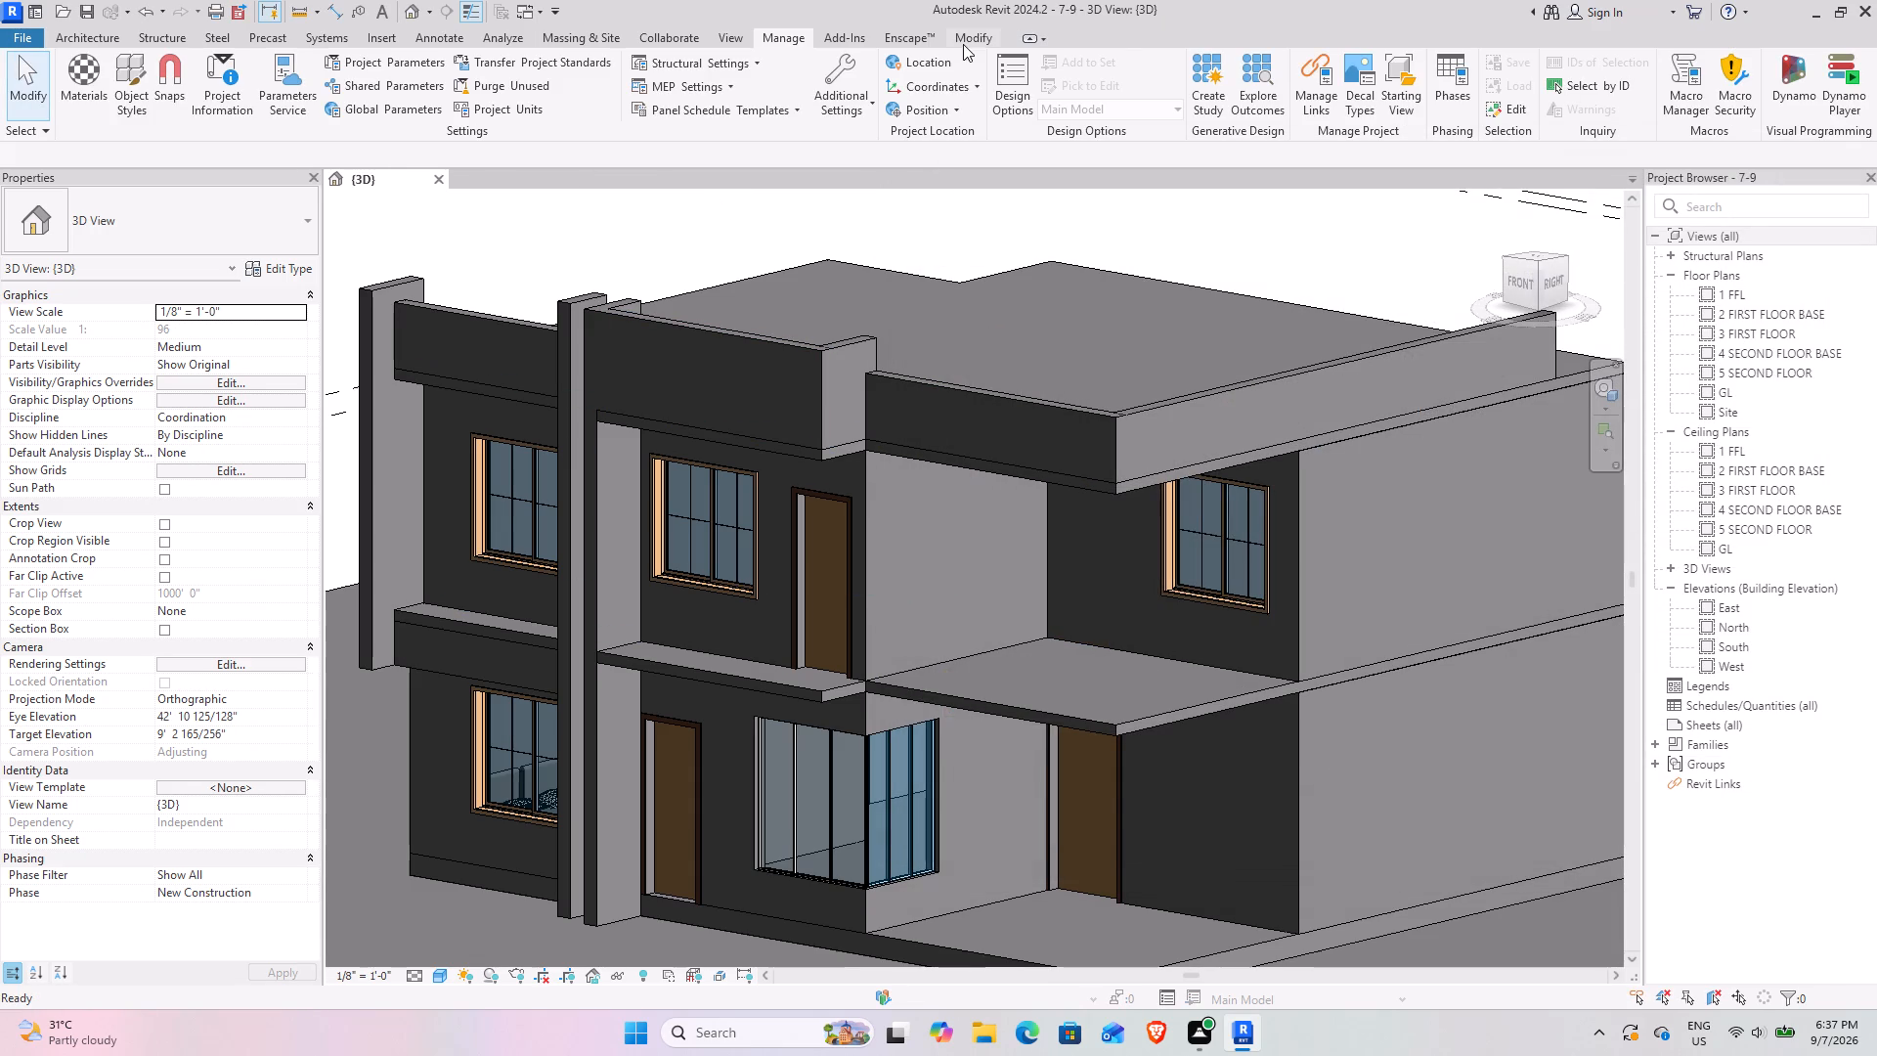
Paint the front face of the upper-storey wall with the outer wall material.
left_click(963, 44)
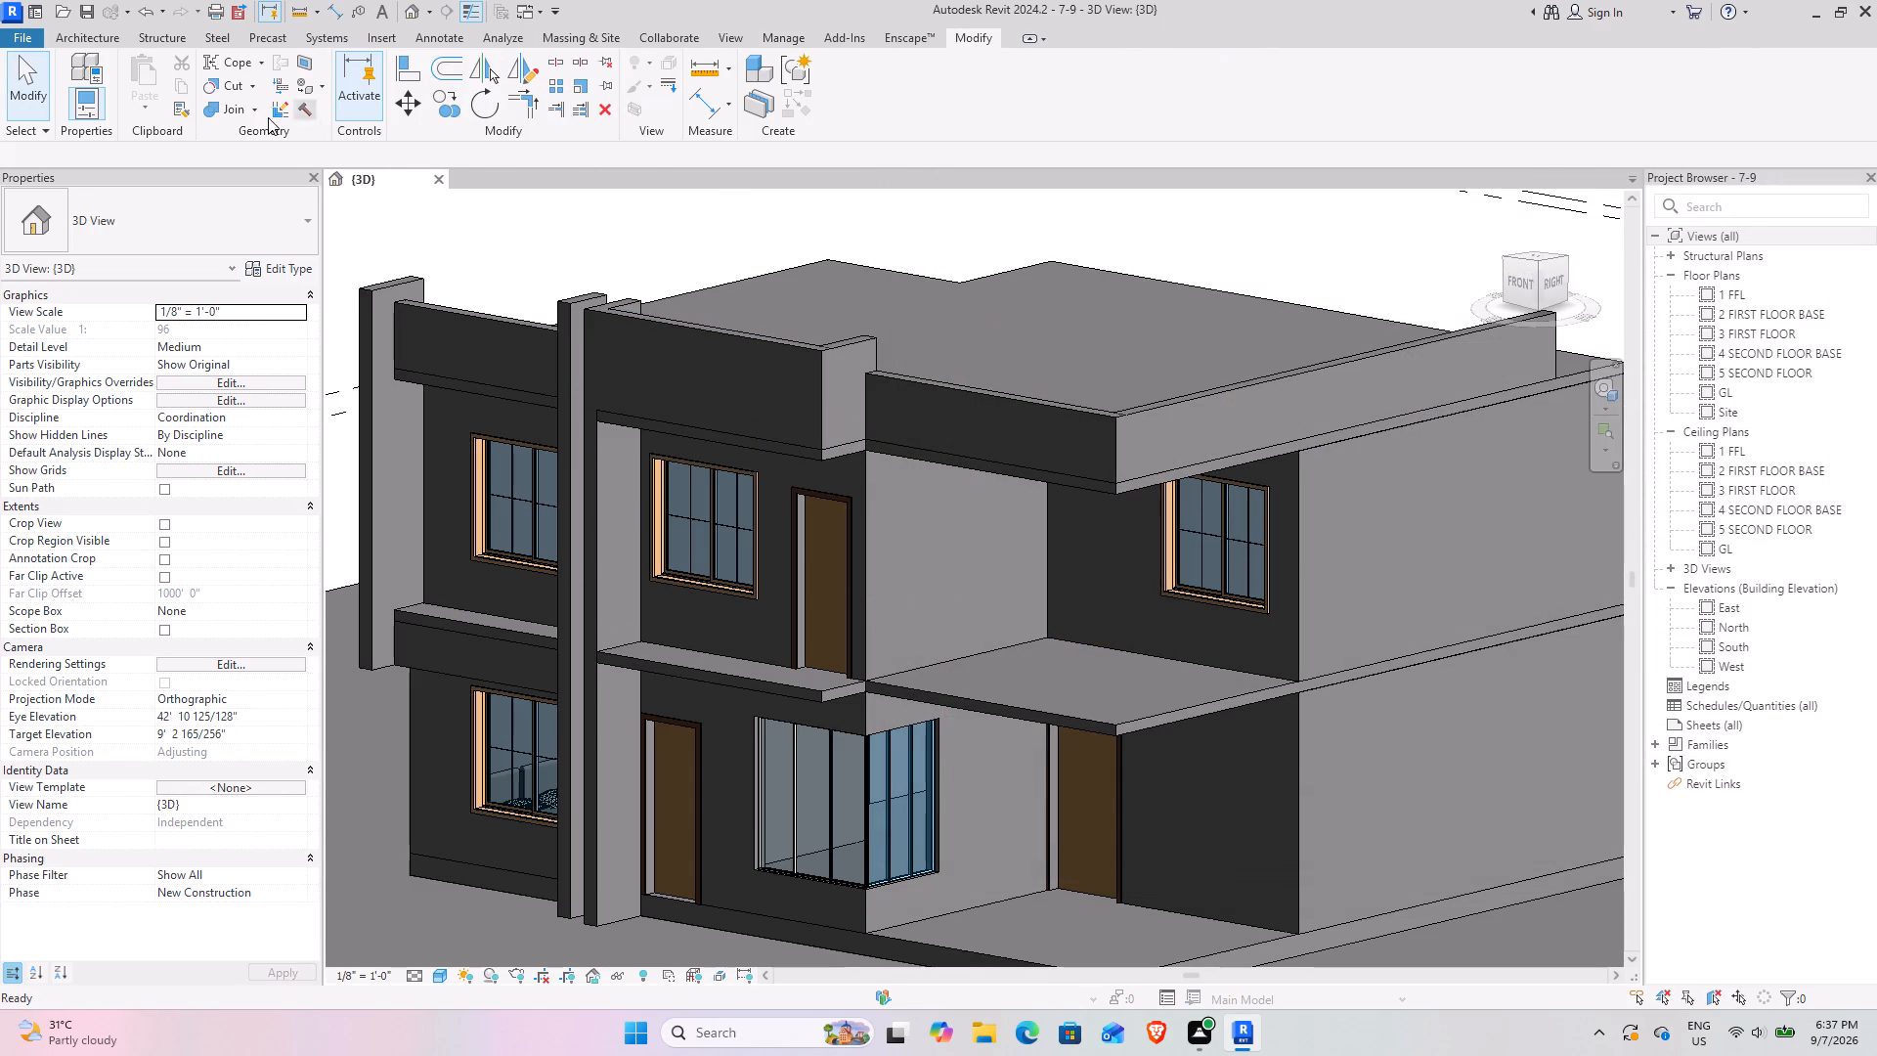
left_click(295, 78)
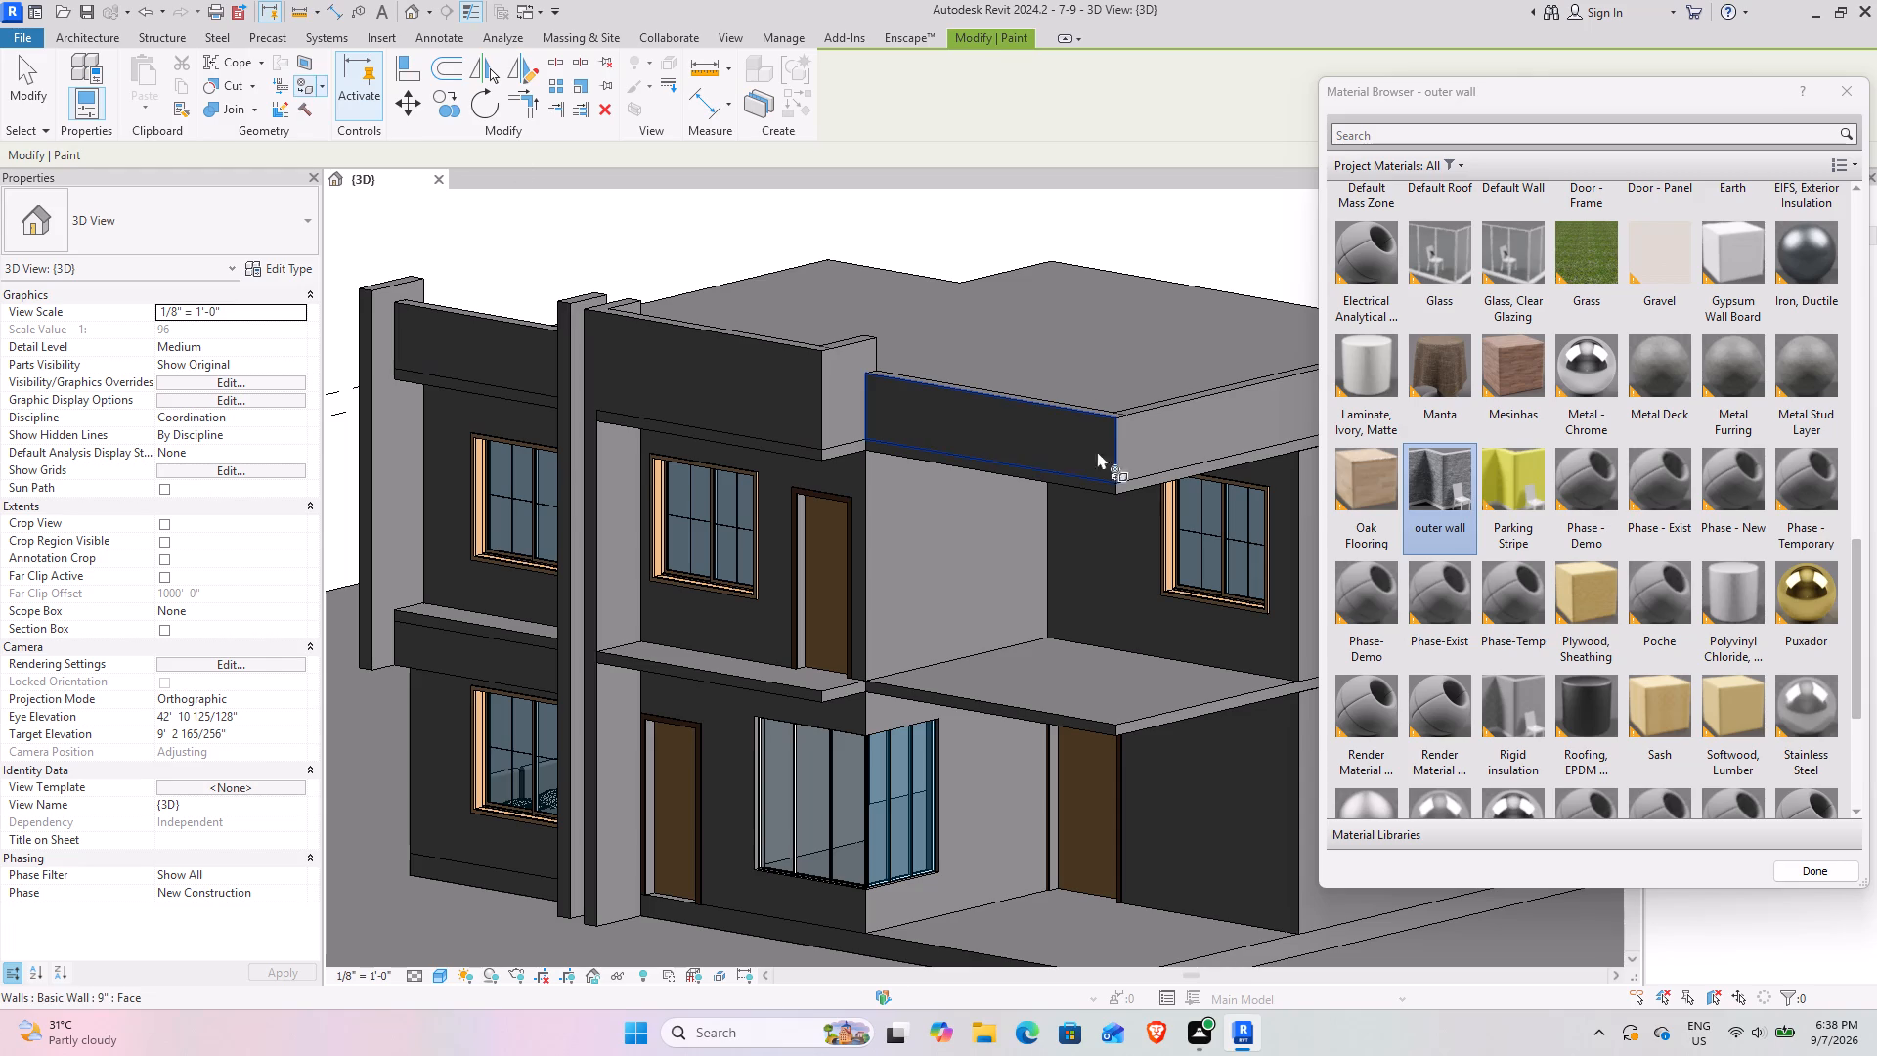
left_click(849, 485)
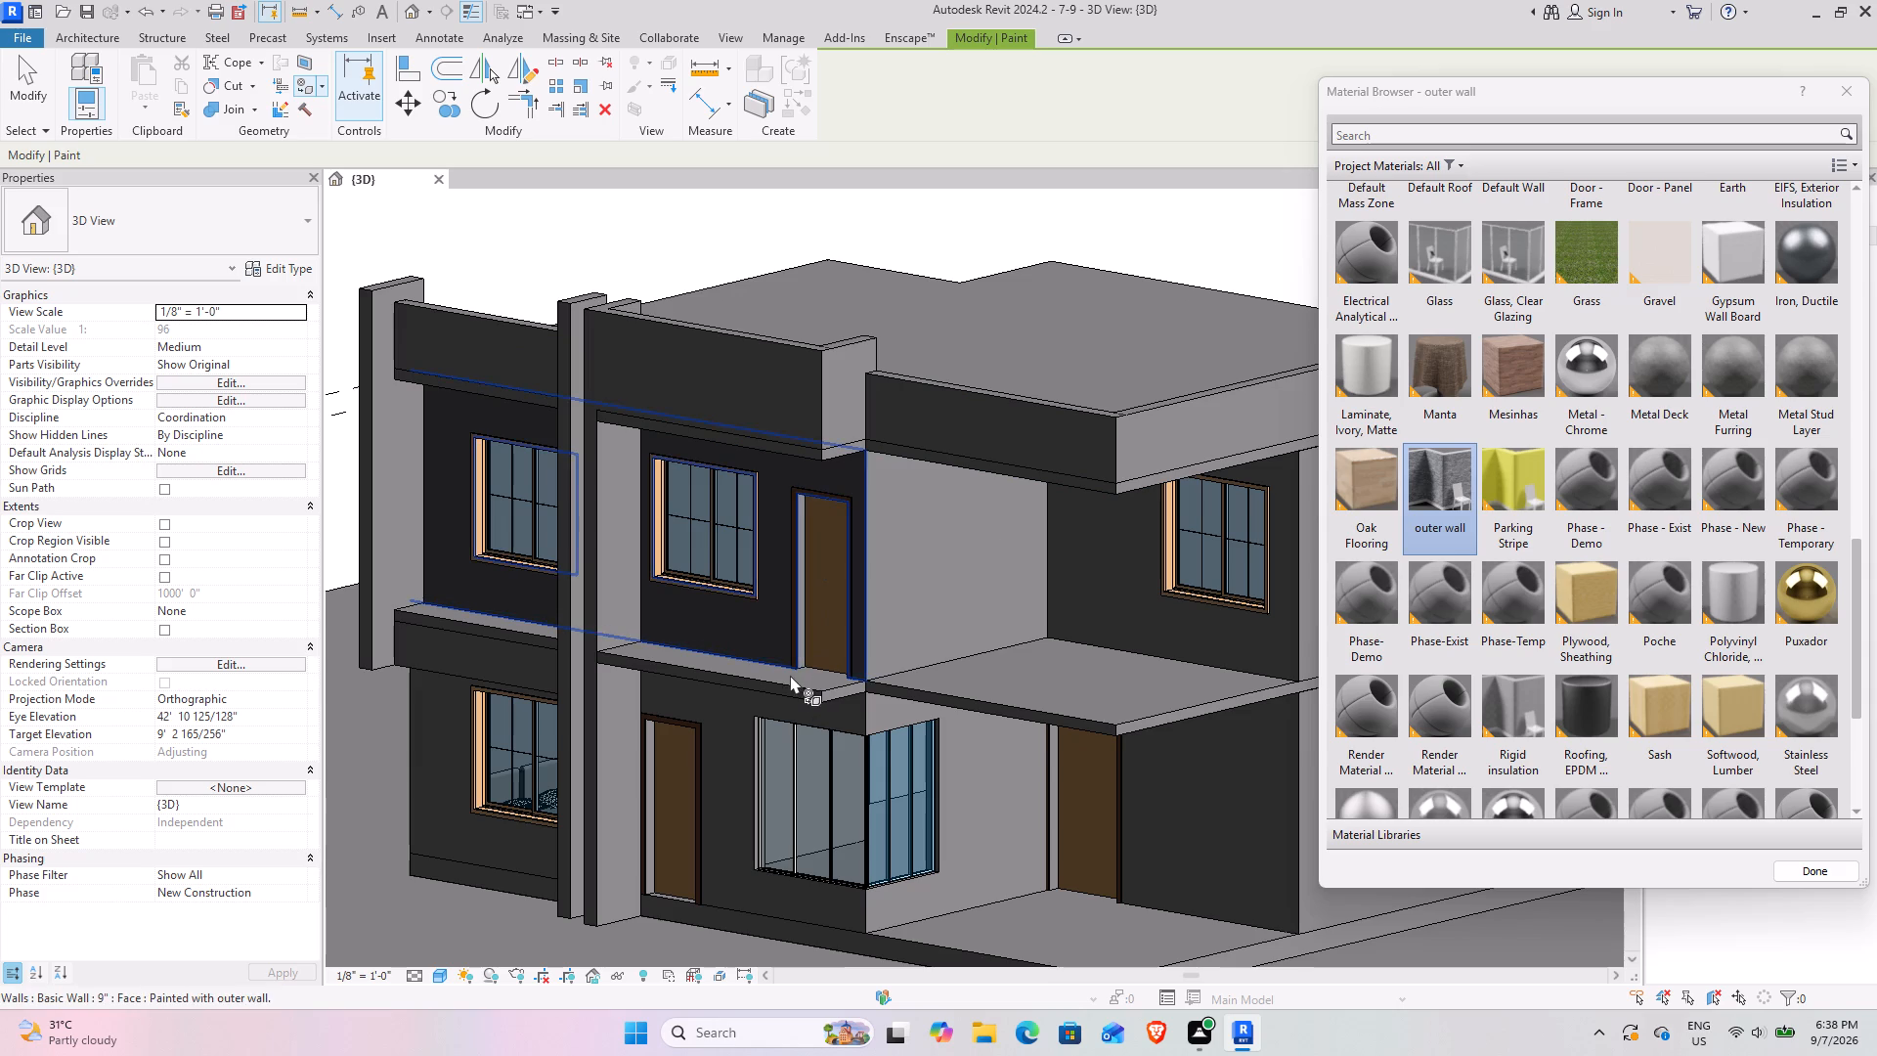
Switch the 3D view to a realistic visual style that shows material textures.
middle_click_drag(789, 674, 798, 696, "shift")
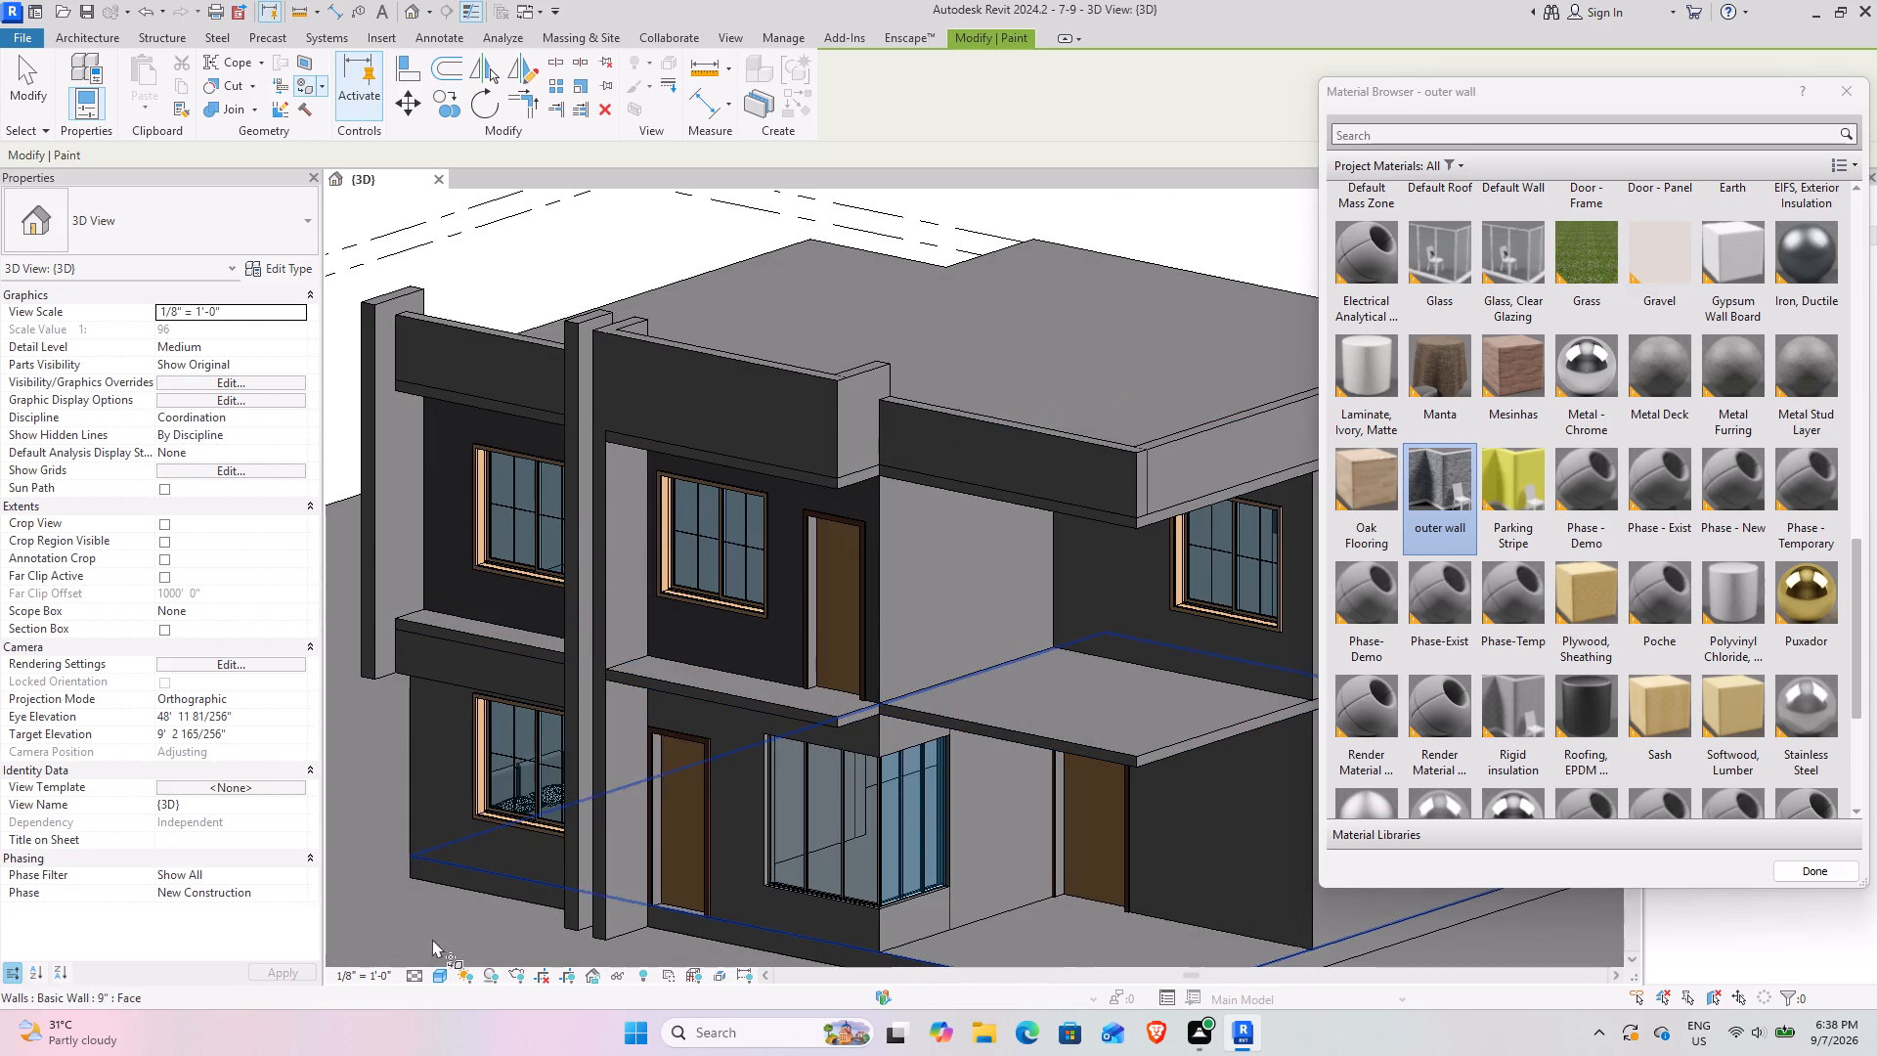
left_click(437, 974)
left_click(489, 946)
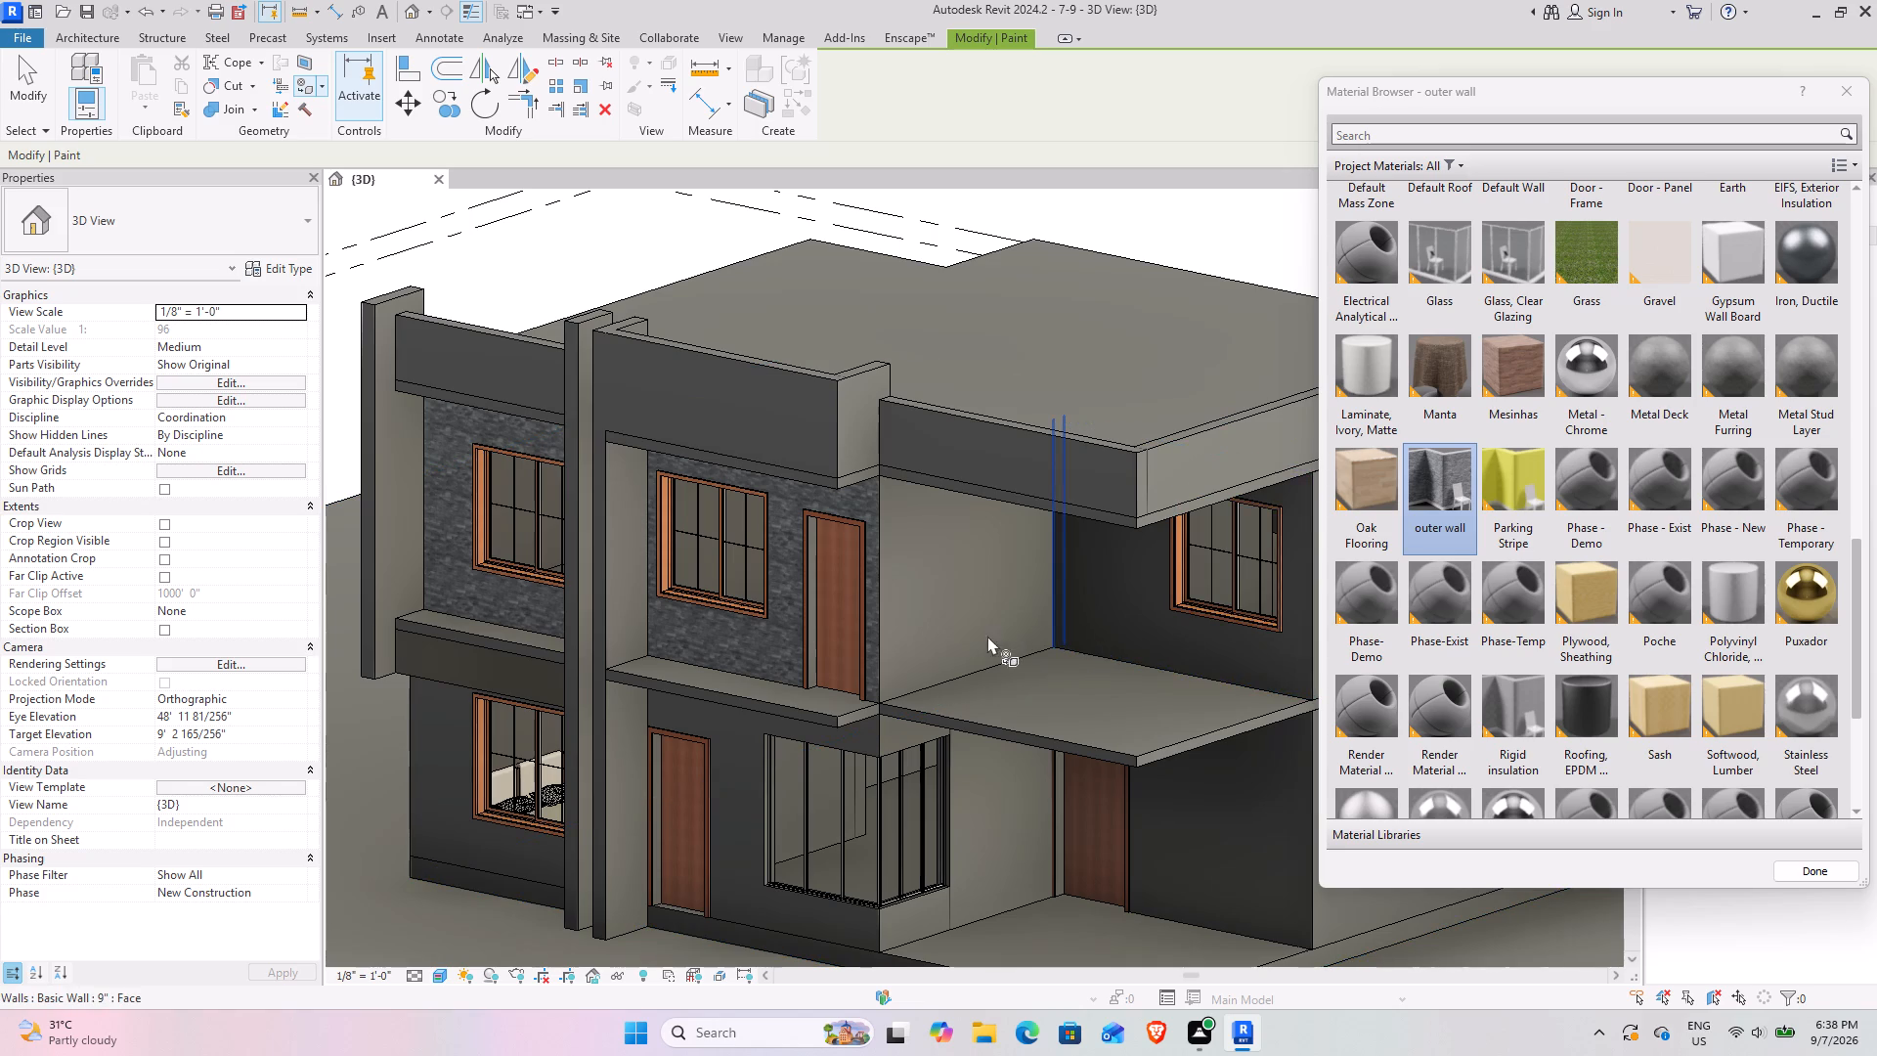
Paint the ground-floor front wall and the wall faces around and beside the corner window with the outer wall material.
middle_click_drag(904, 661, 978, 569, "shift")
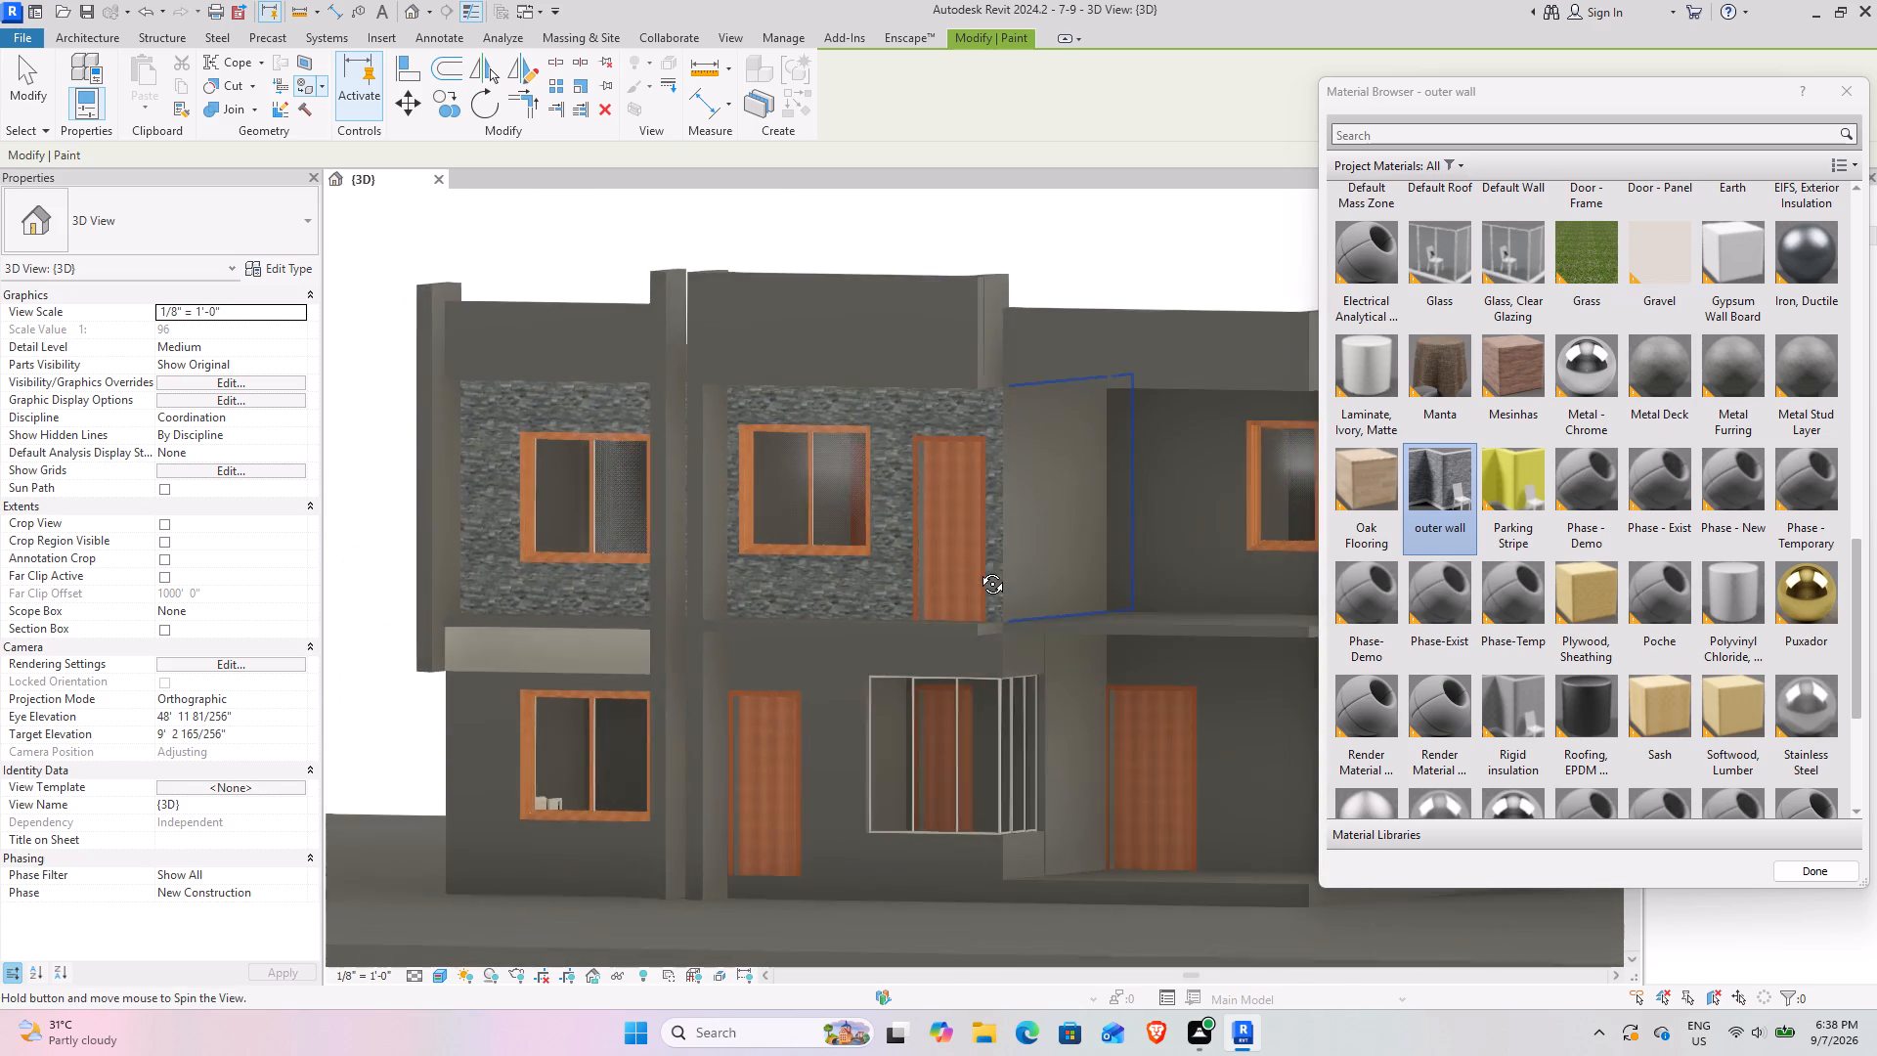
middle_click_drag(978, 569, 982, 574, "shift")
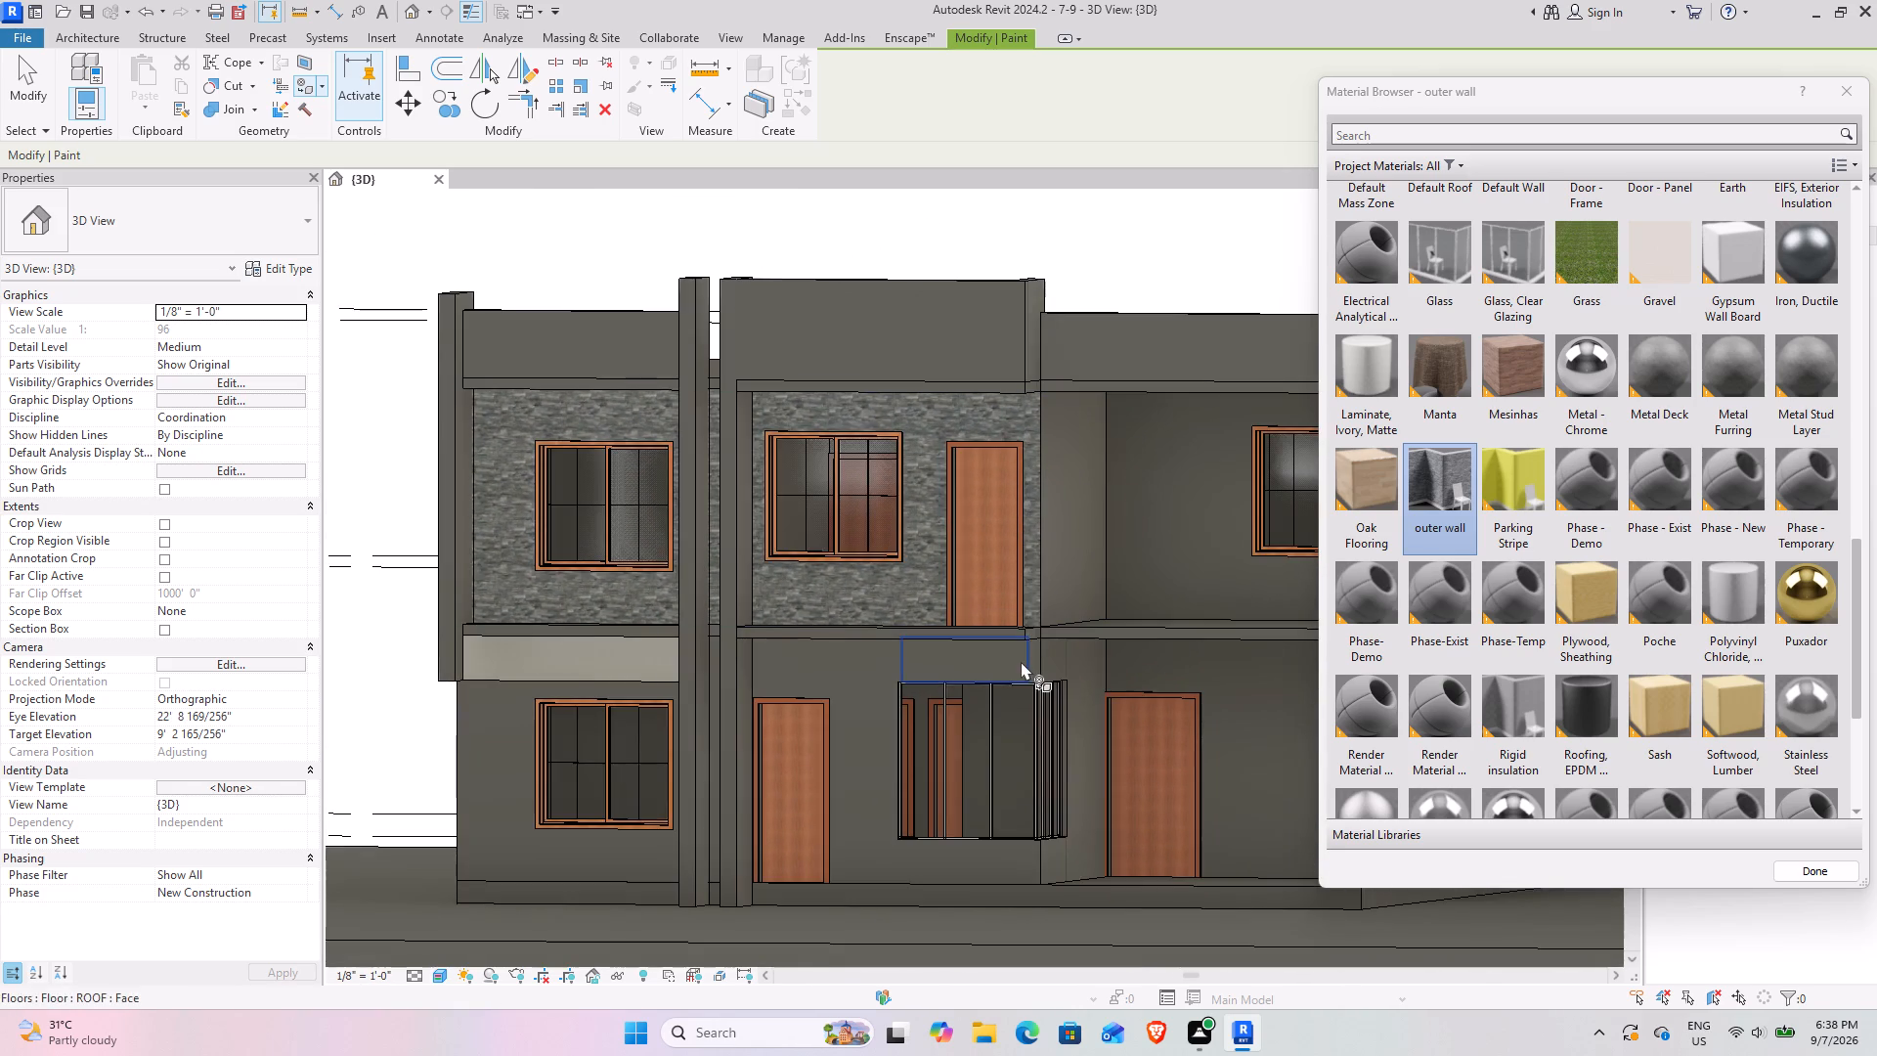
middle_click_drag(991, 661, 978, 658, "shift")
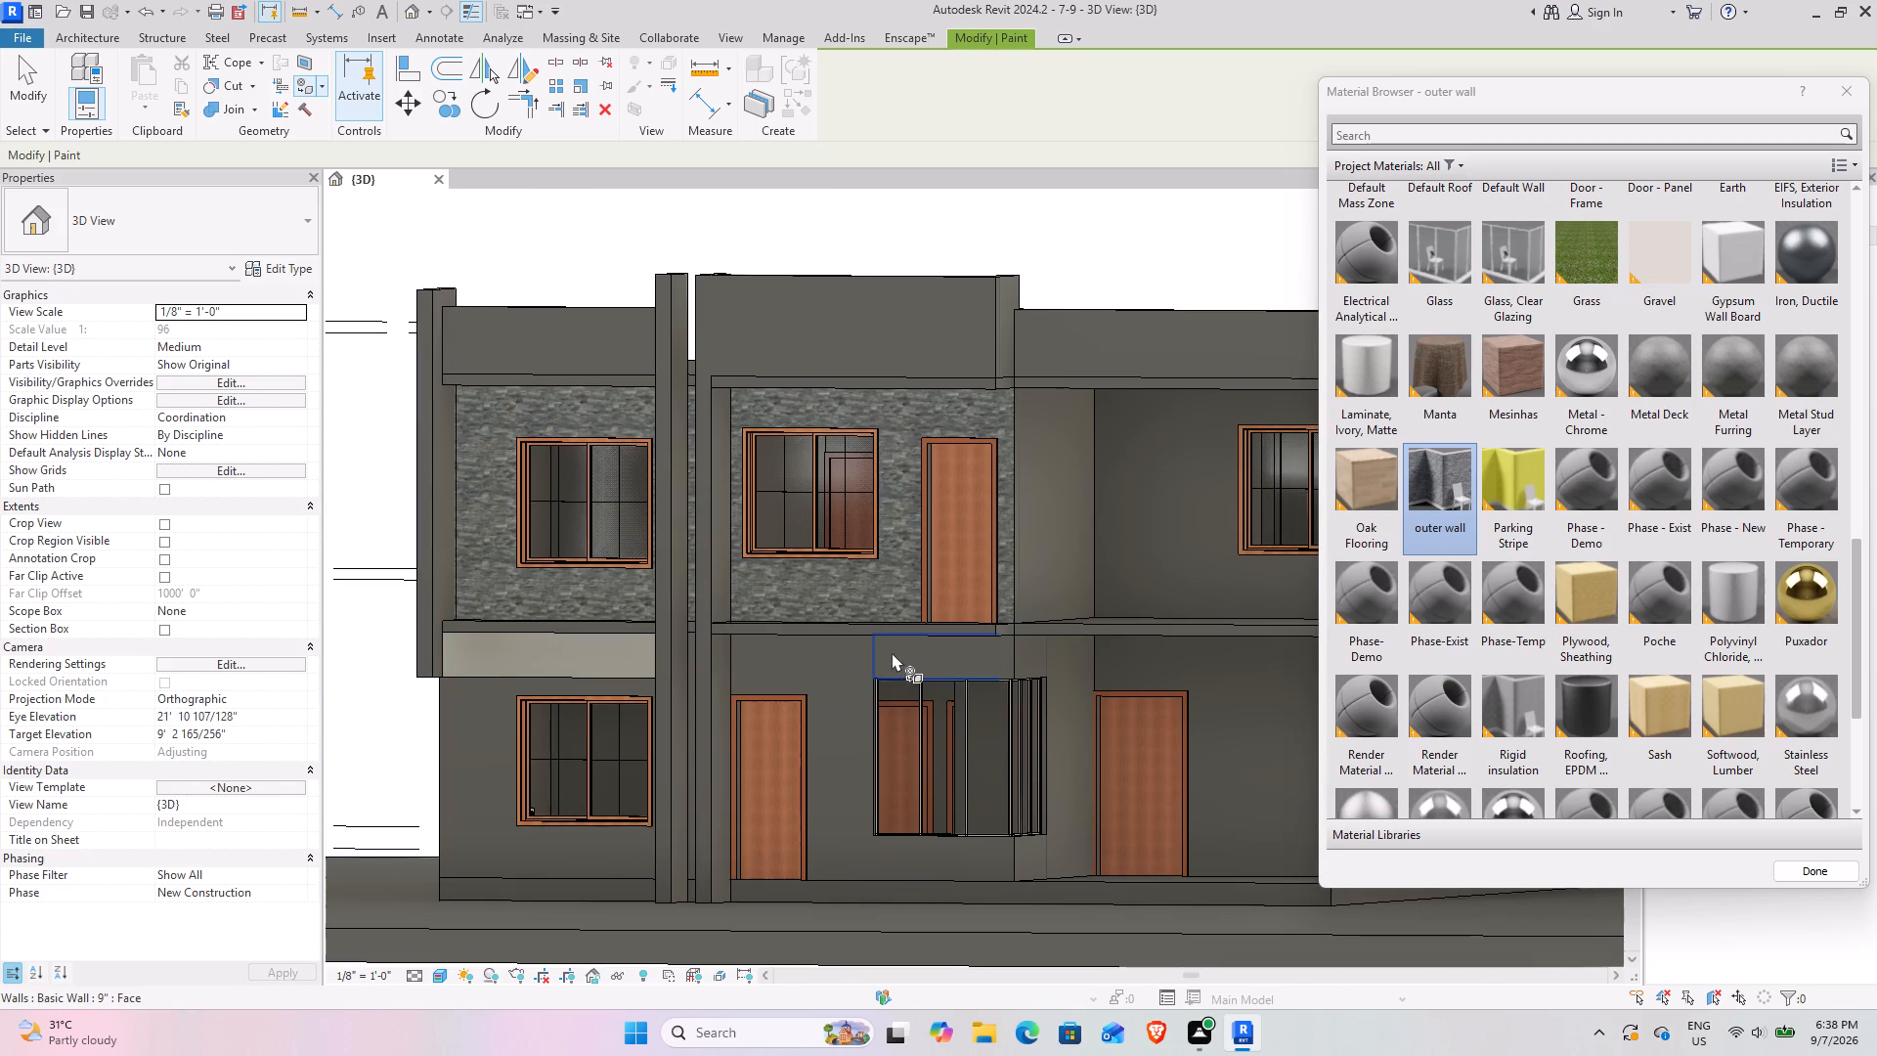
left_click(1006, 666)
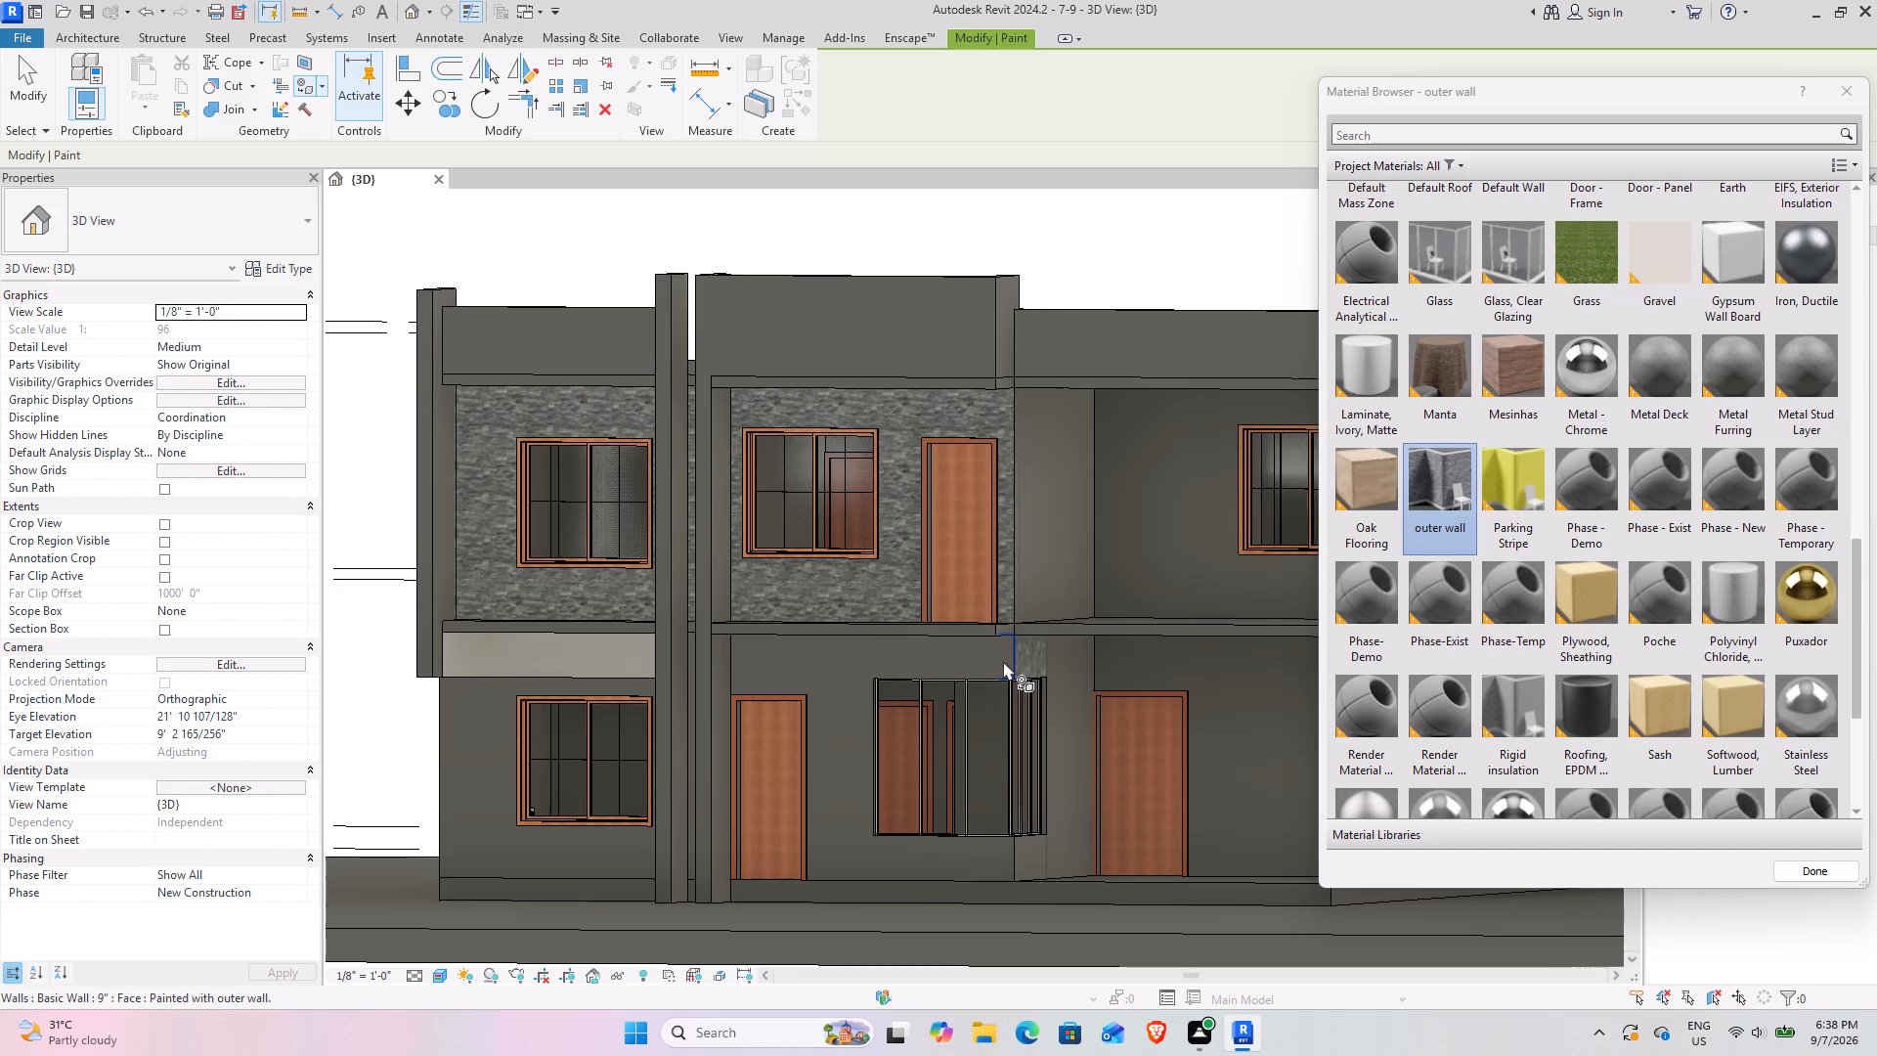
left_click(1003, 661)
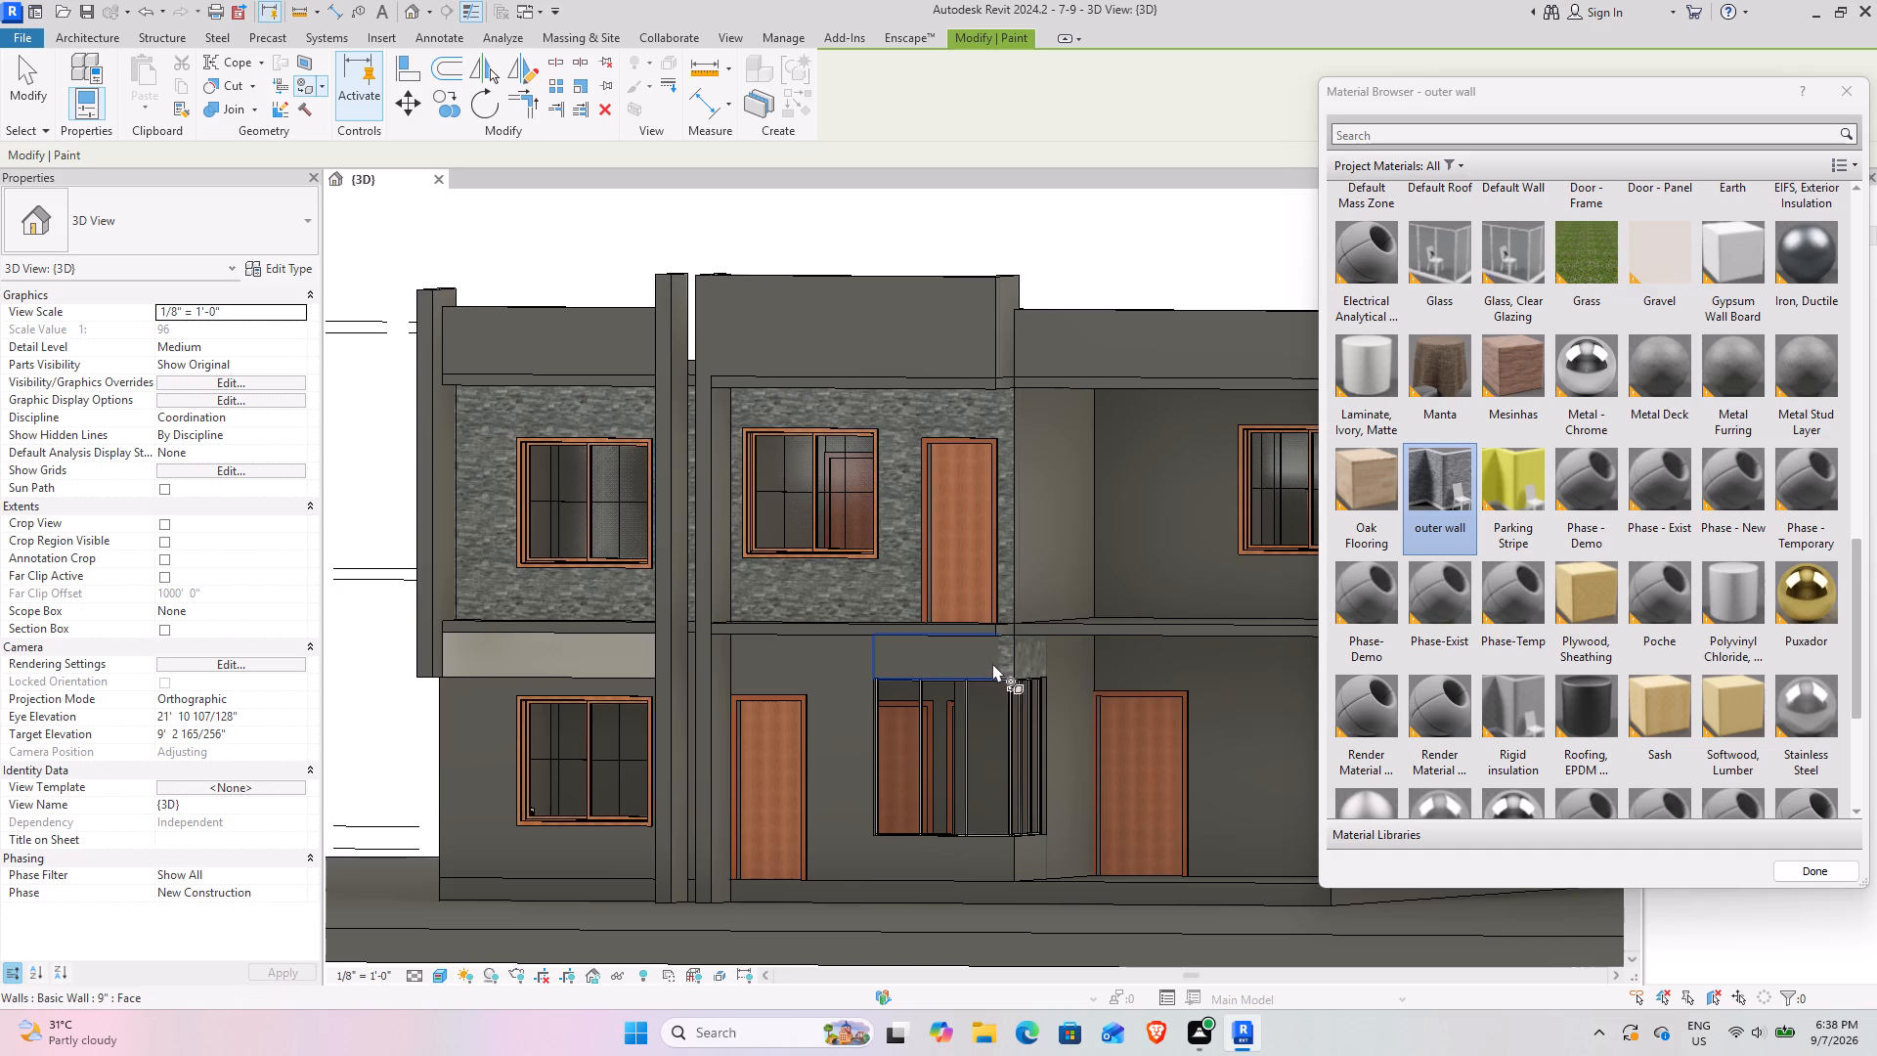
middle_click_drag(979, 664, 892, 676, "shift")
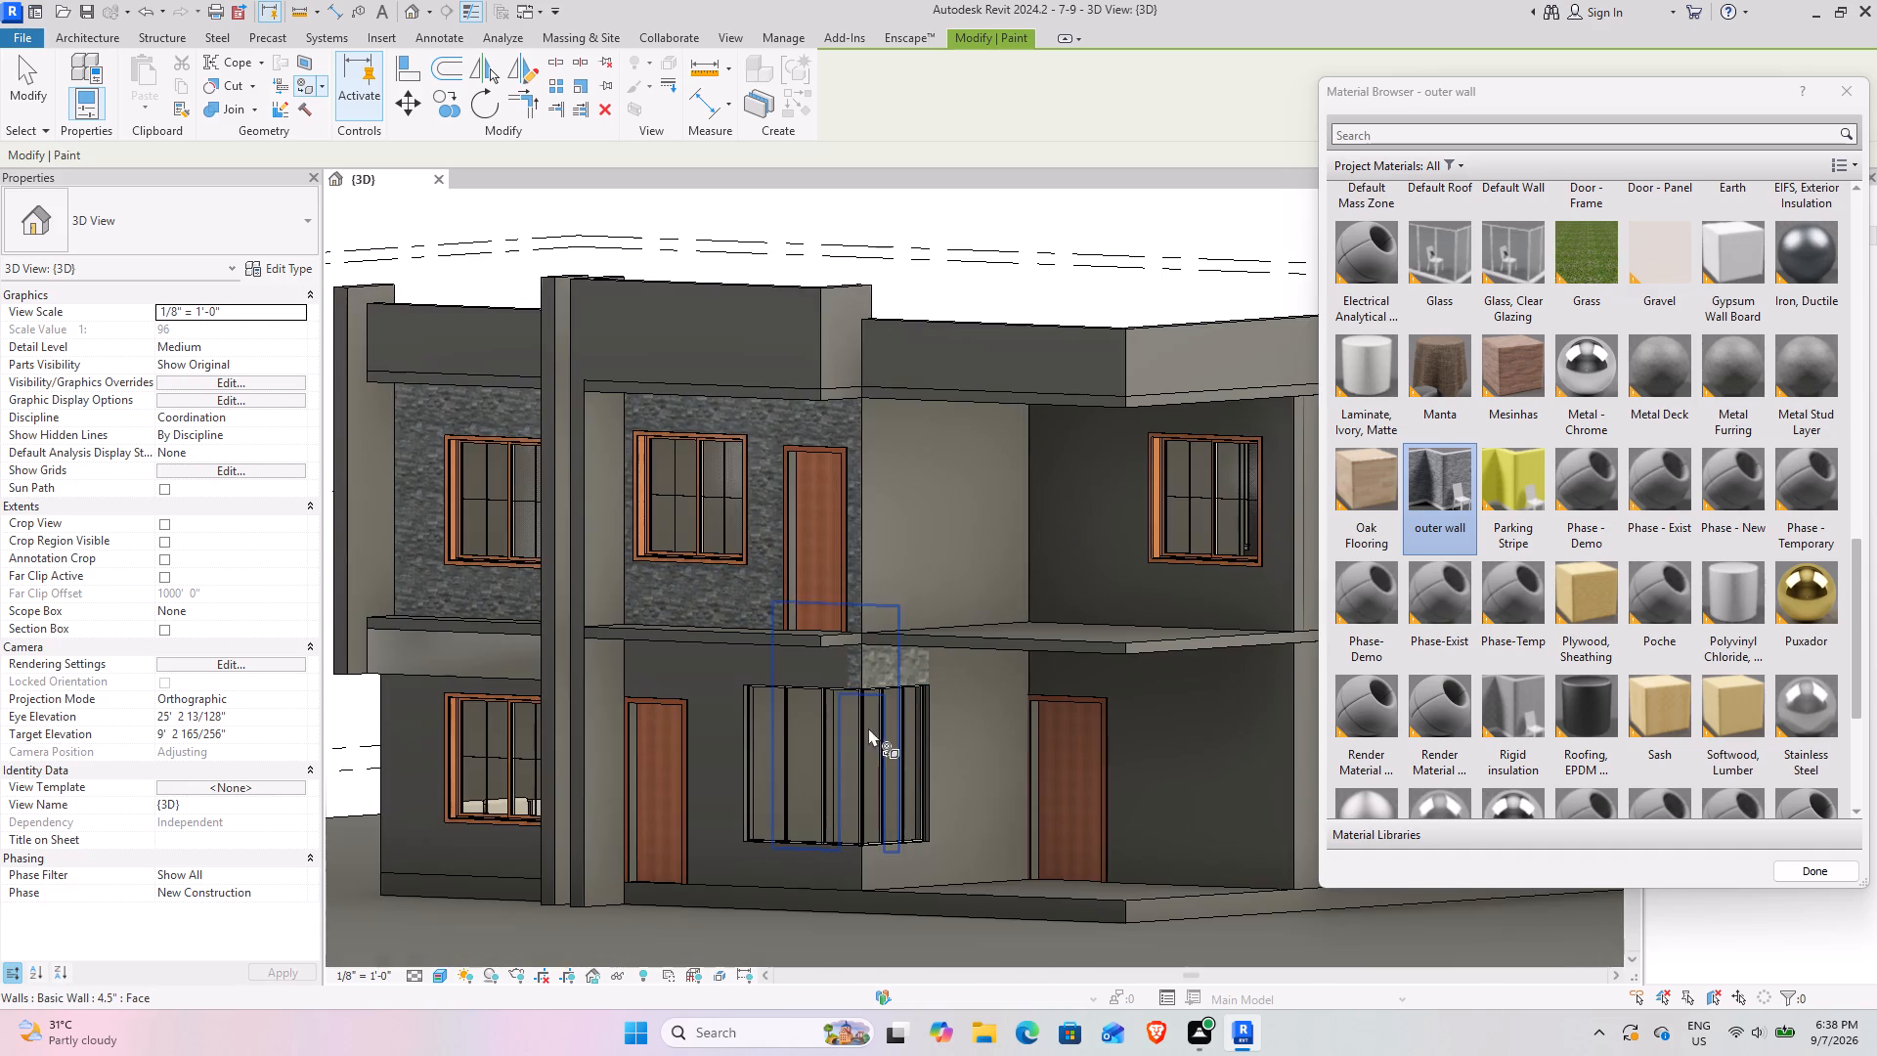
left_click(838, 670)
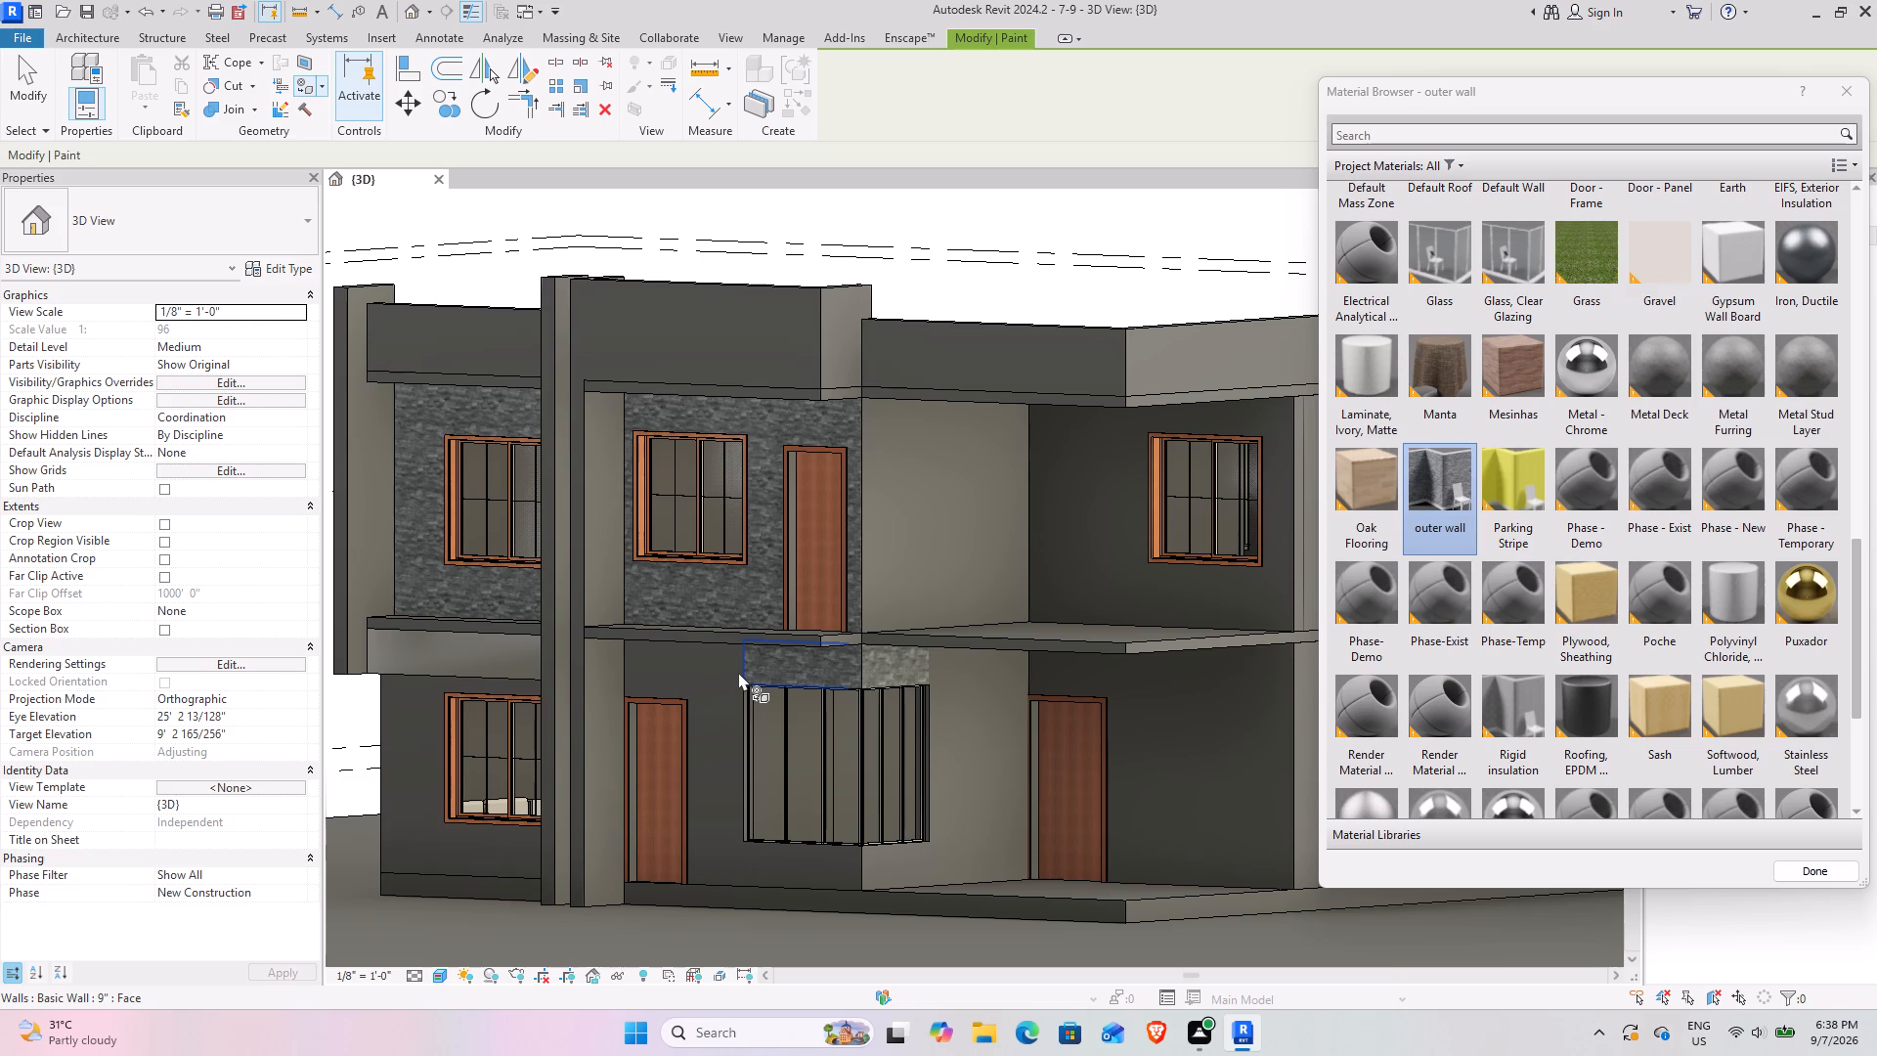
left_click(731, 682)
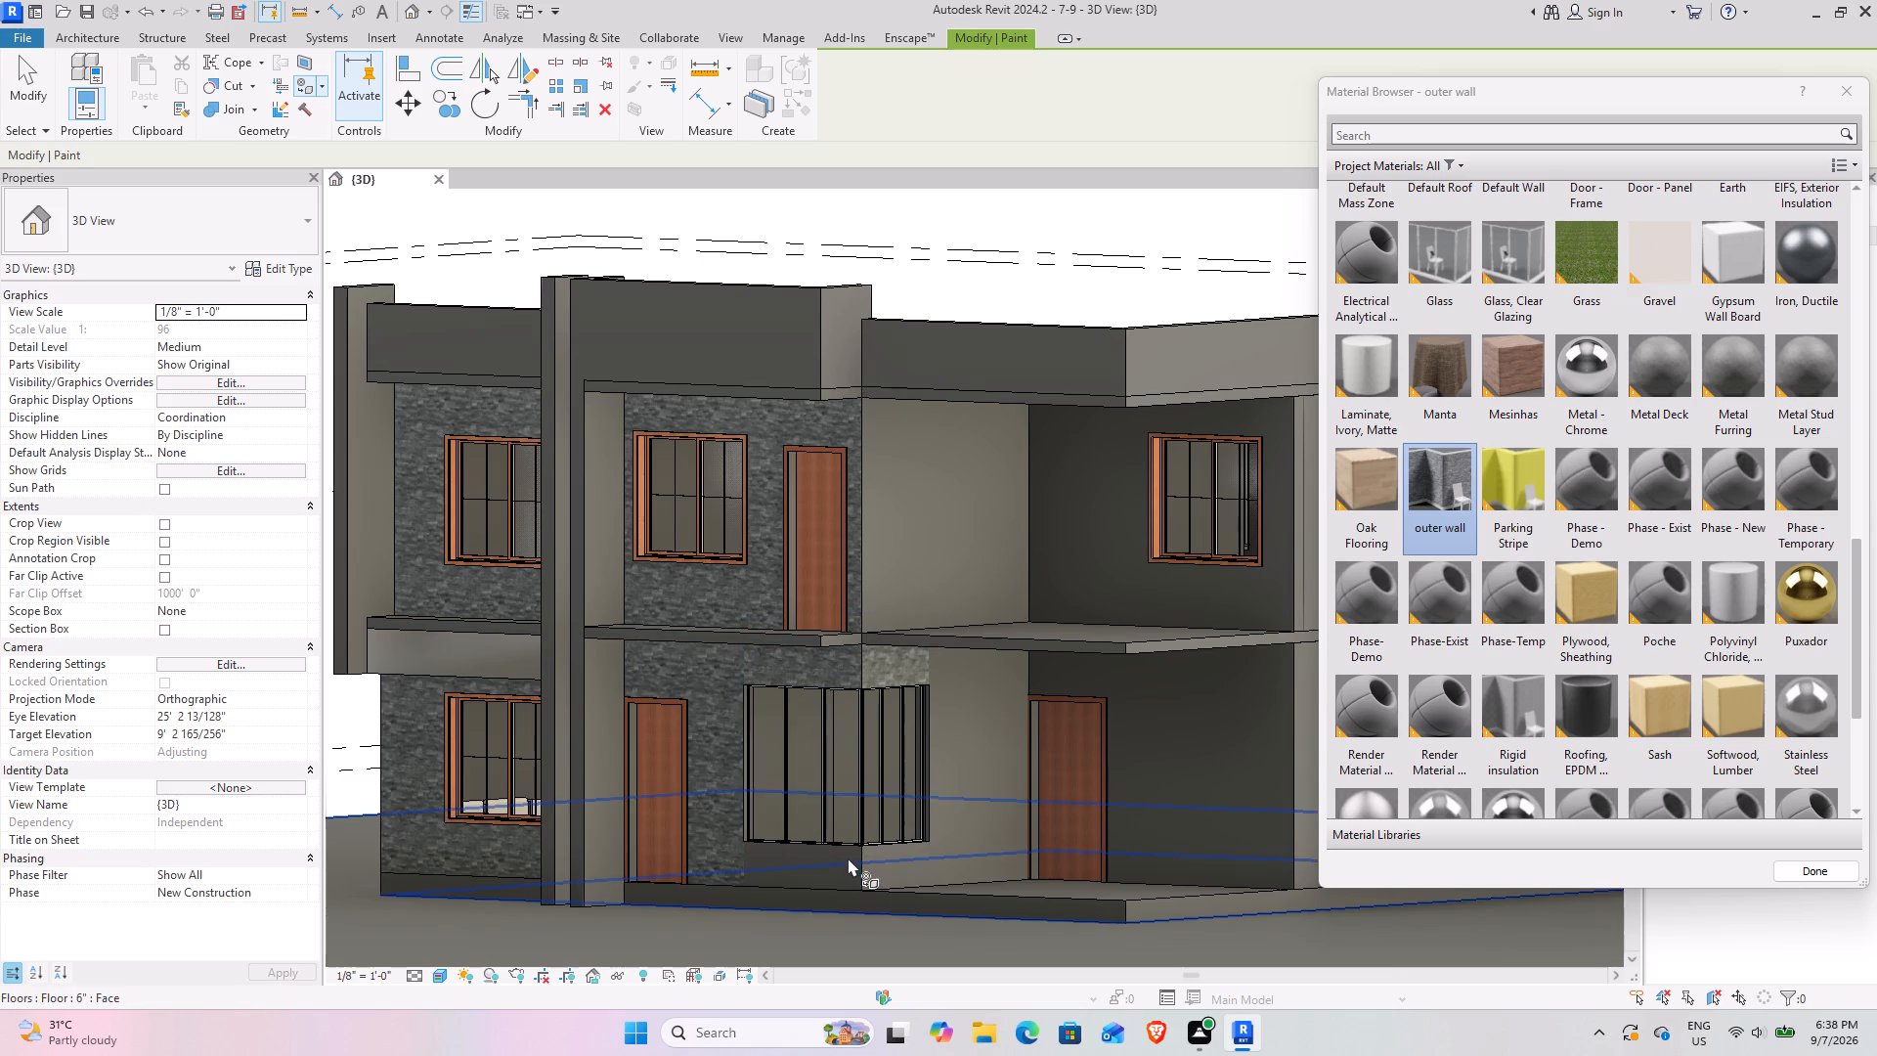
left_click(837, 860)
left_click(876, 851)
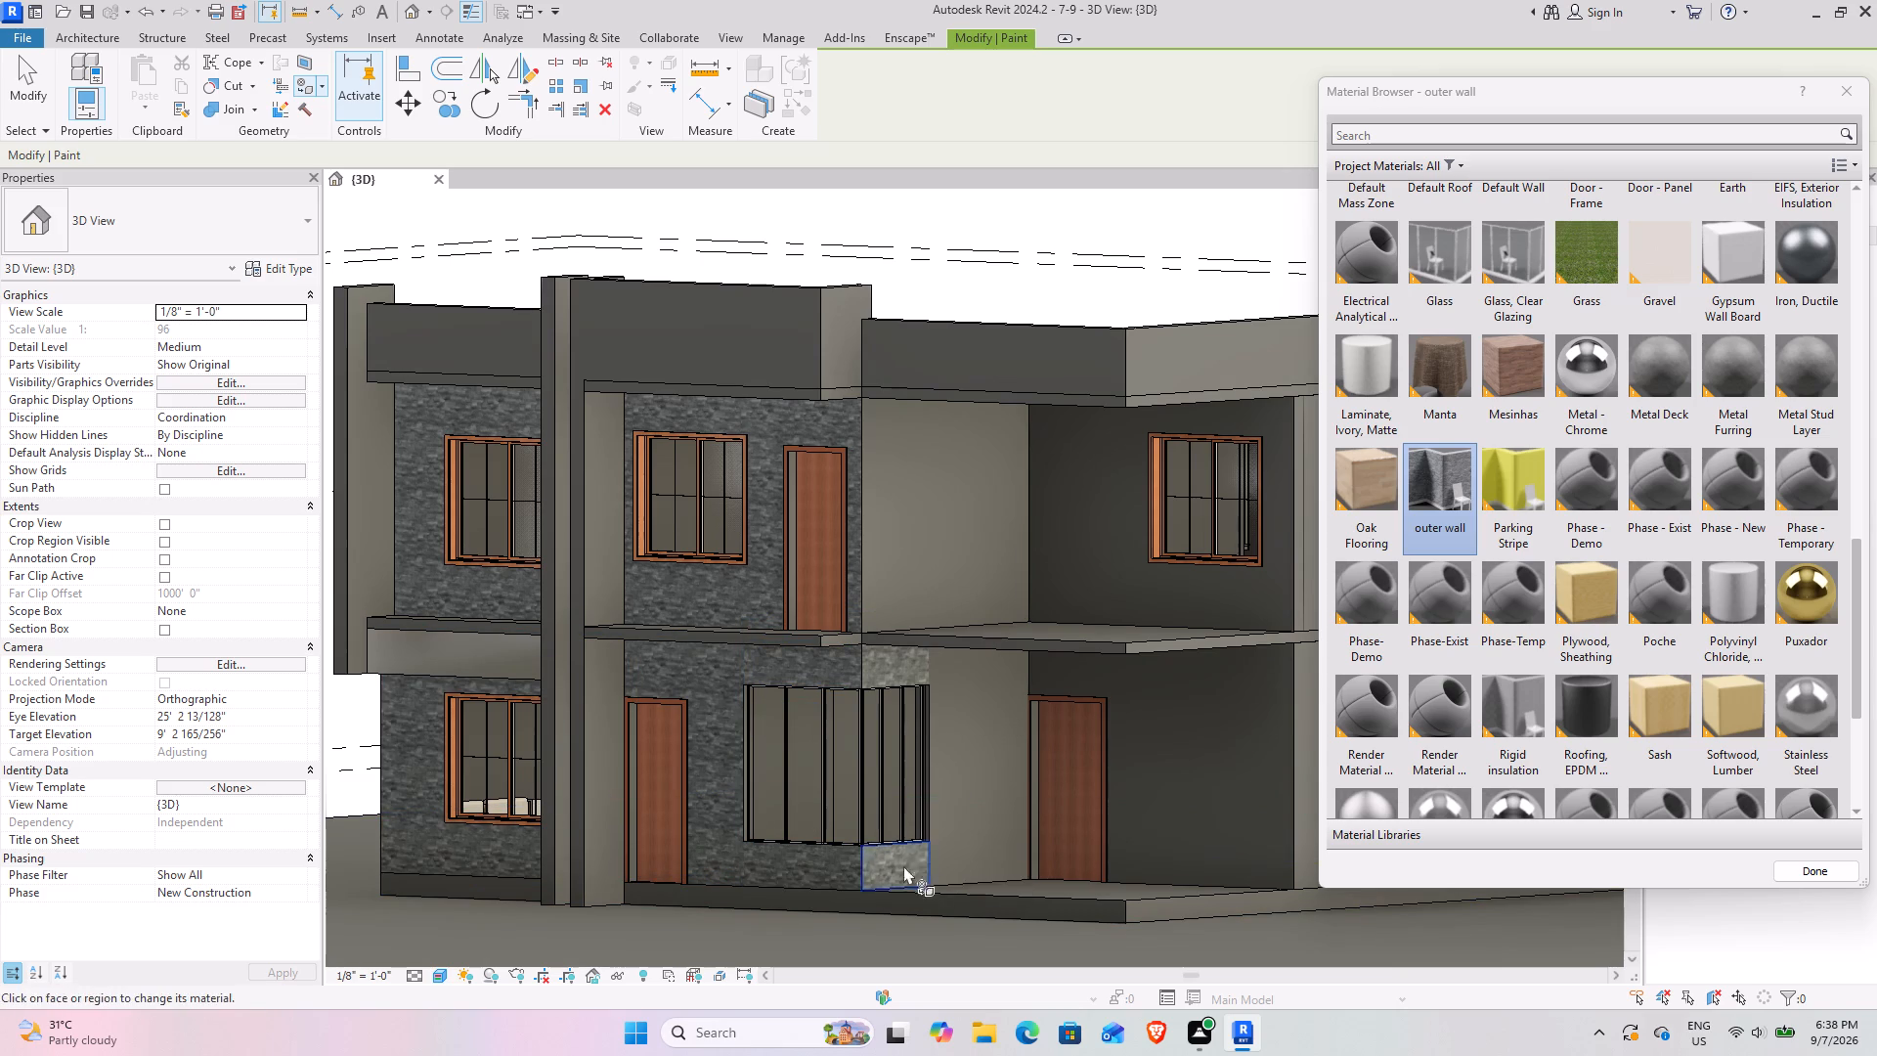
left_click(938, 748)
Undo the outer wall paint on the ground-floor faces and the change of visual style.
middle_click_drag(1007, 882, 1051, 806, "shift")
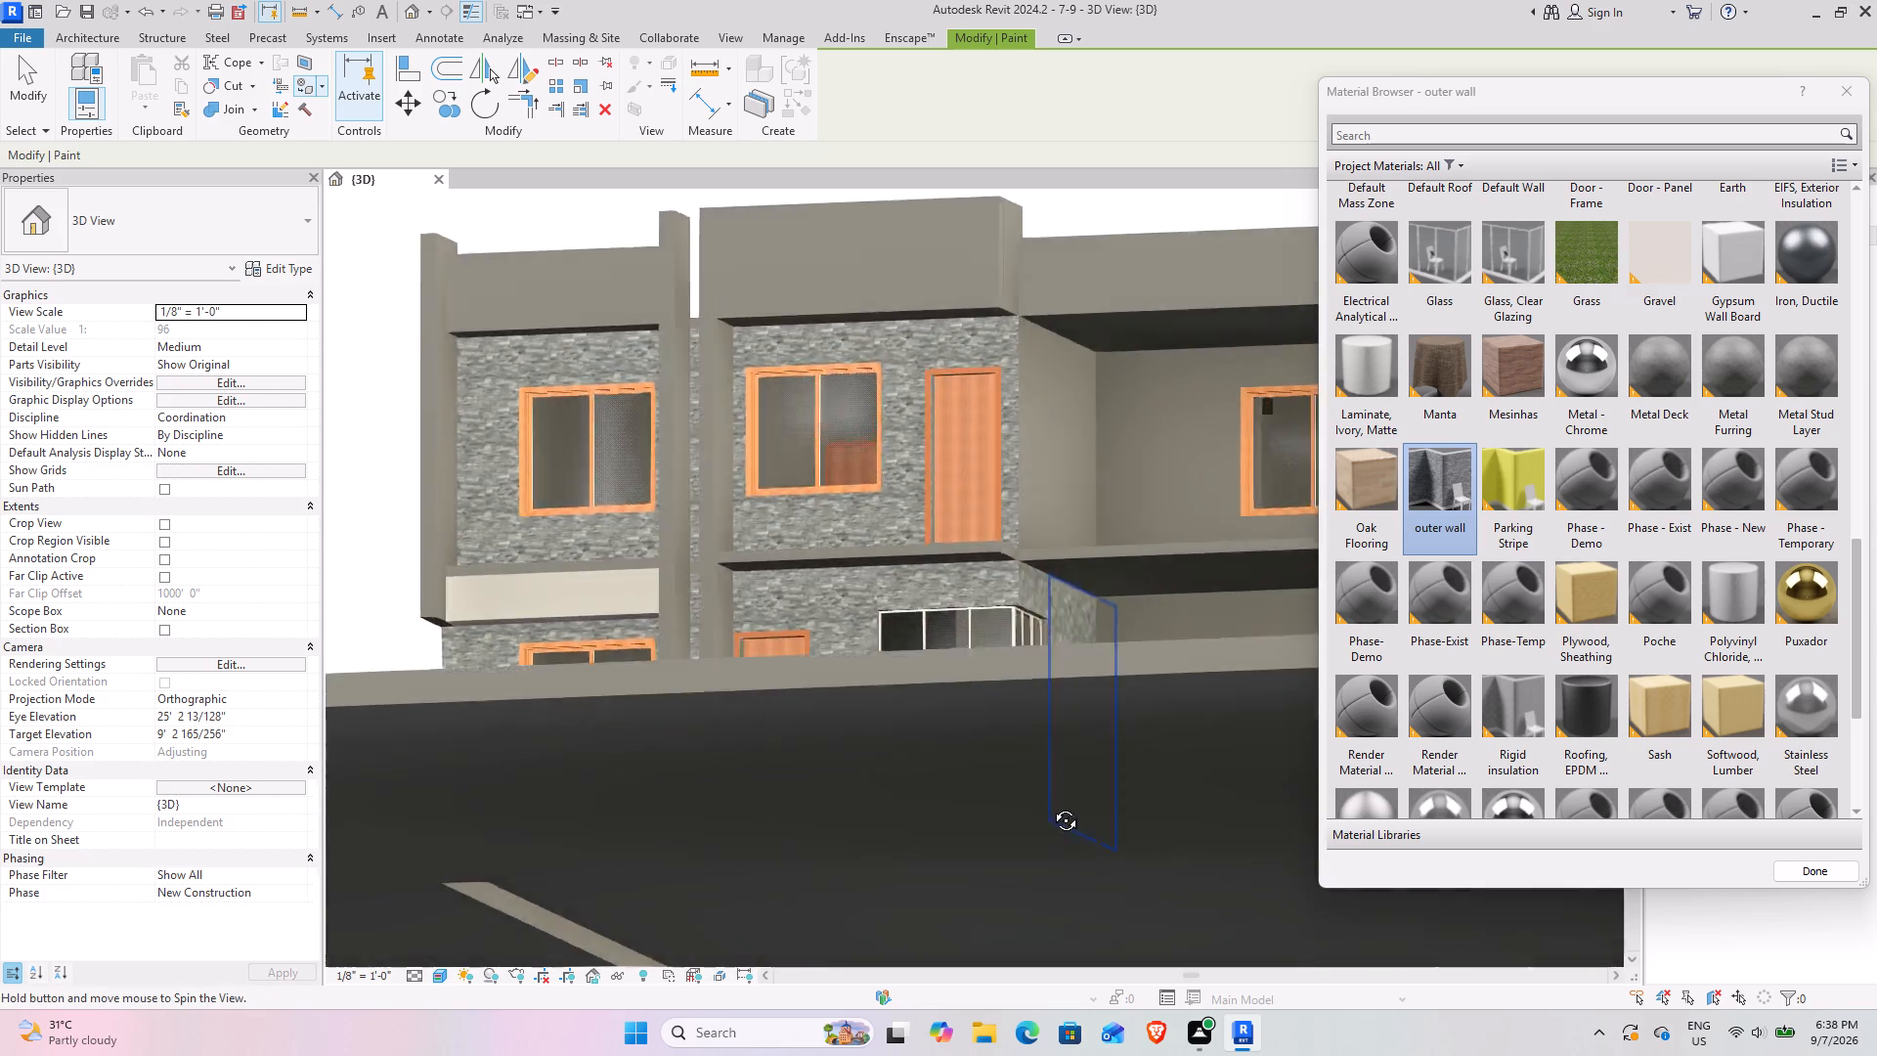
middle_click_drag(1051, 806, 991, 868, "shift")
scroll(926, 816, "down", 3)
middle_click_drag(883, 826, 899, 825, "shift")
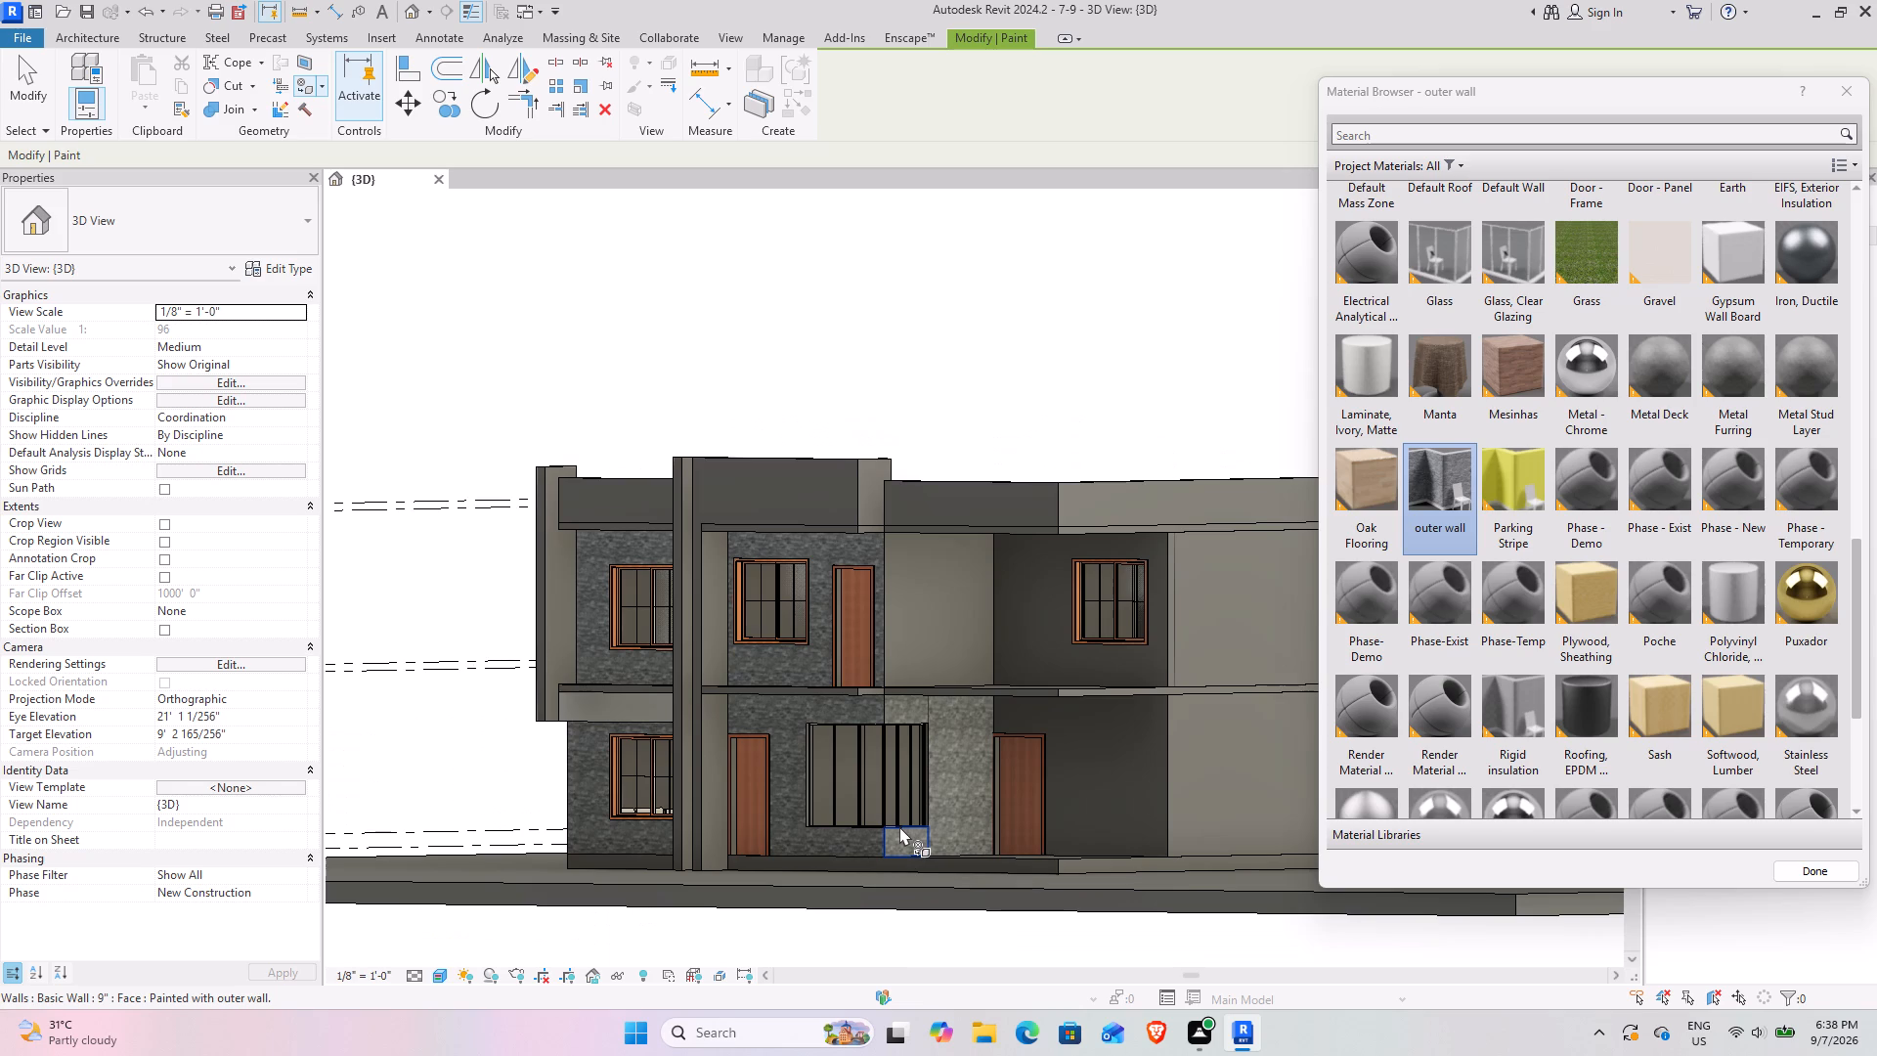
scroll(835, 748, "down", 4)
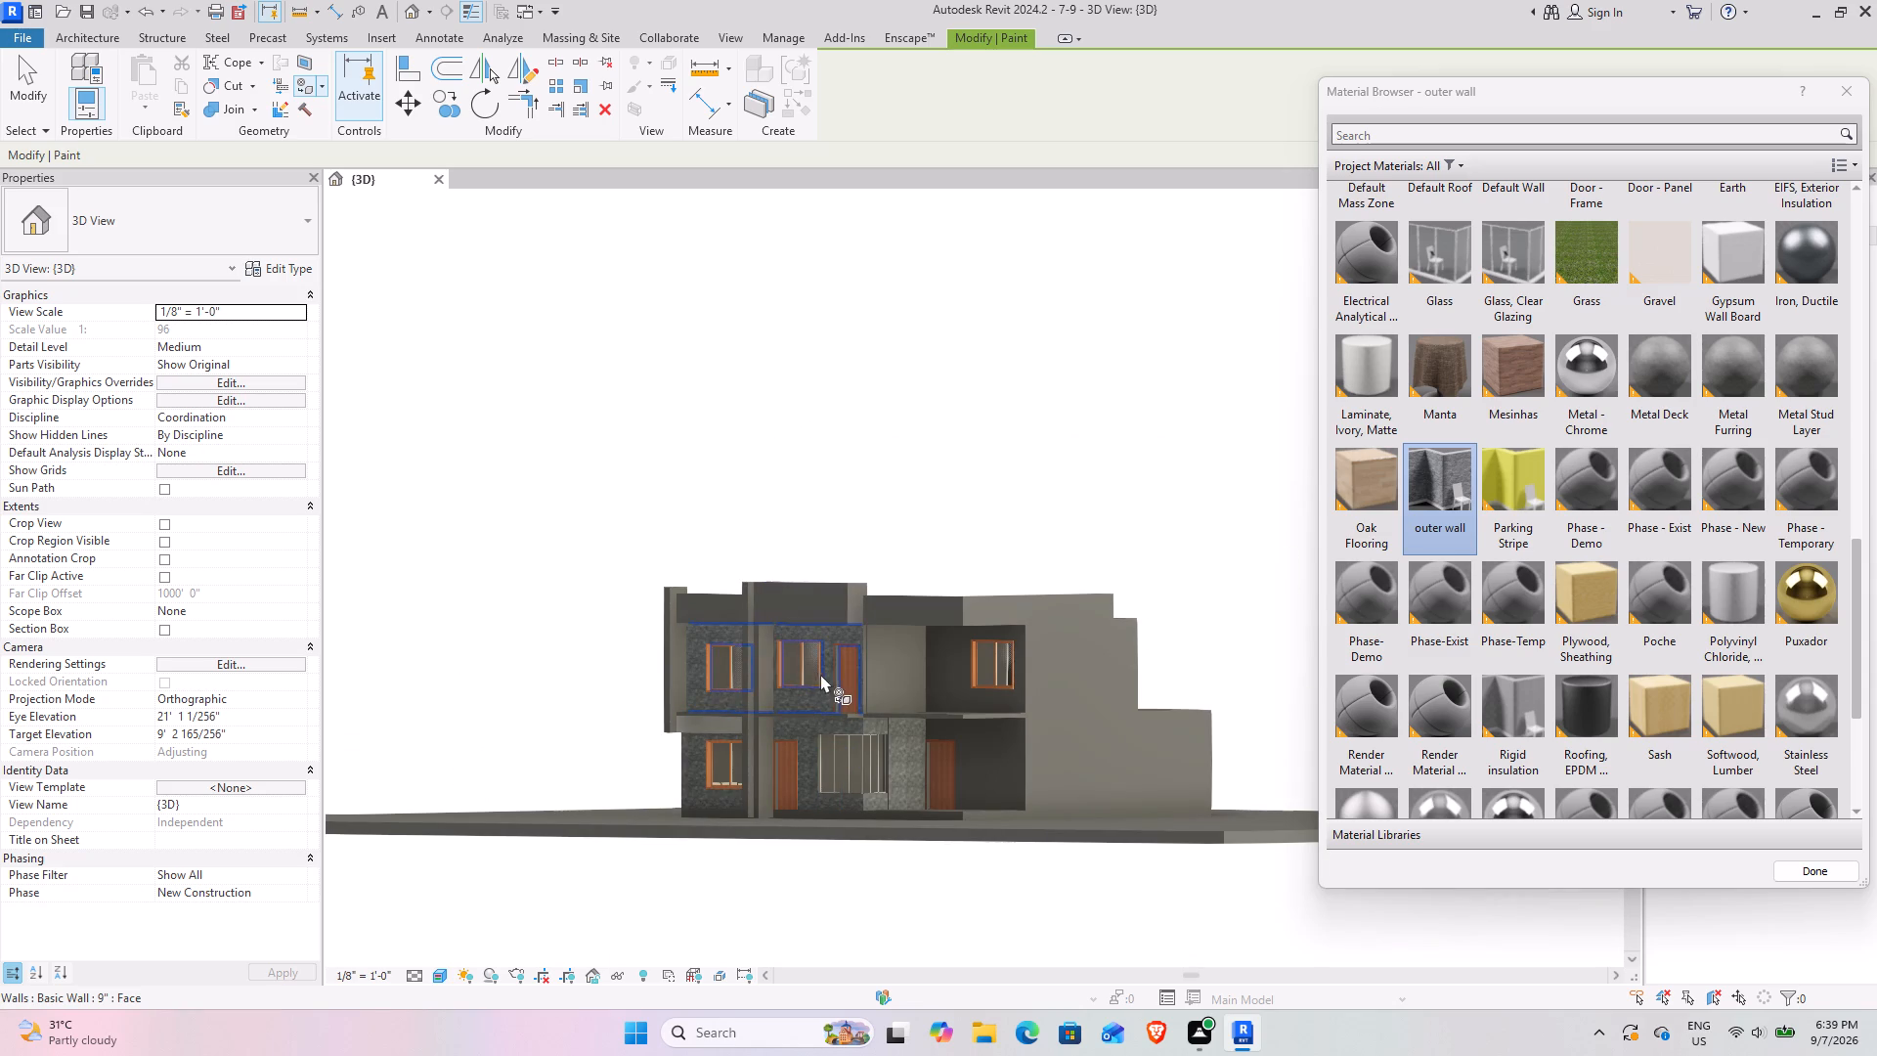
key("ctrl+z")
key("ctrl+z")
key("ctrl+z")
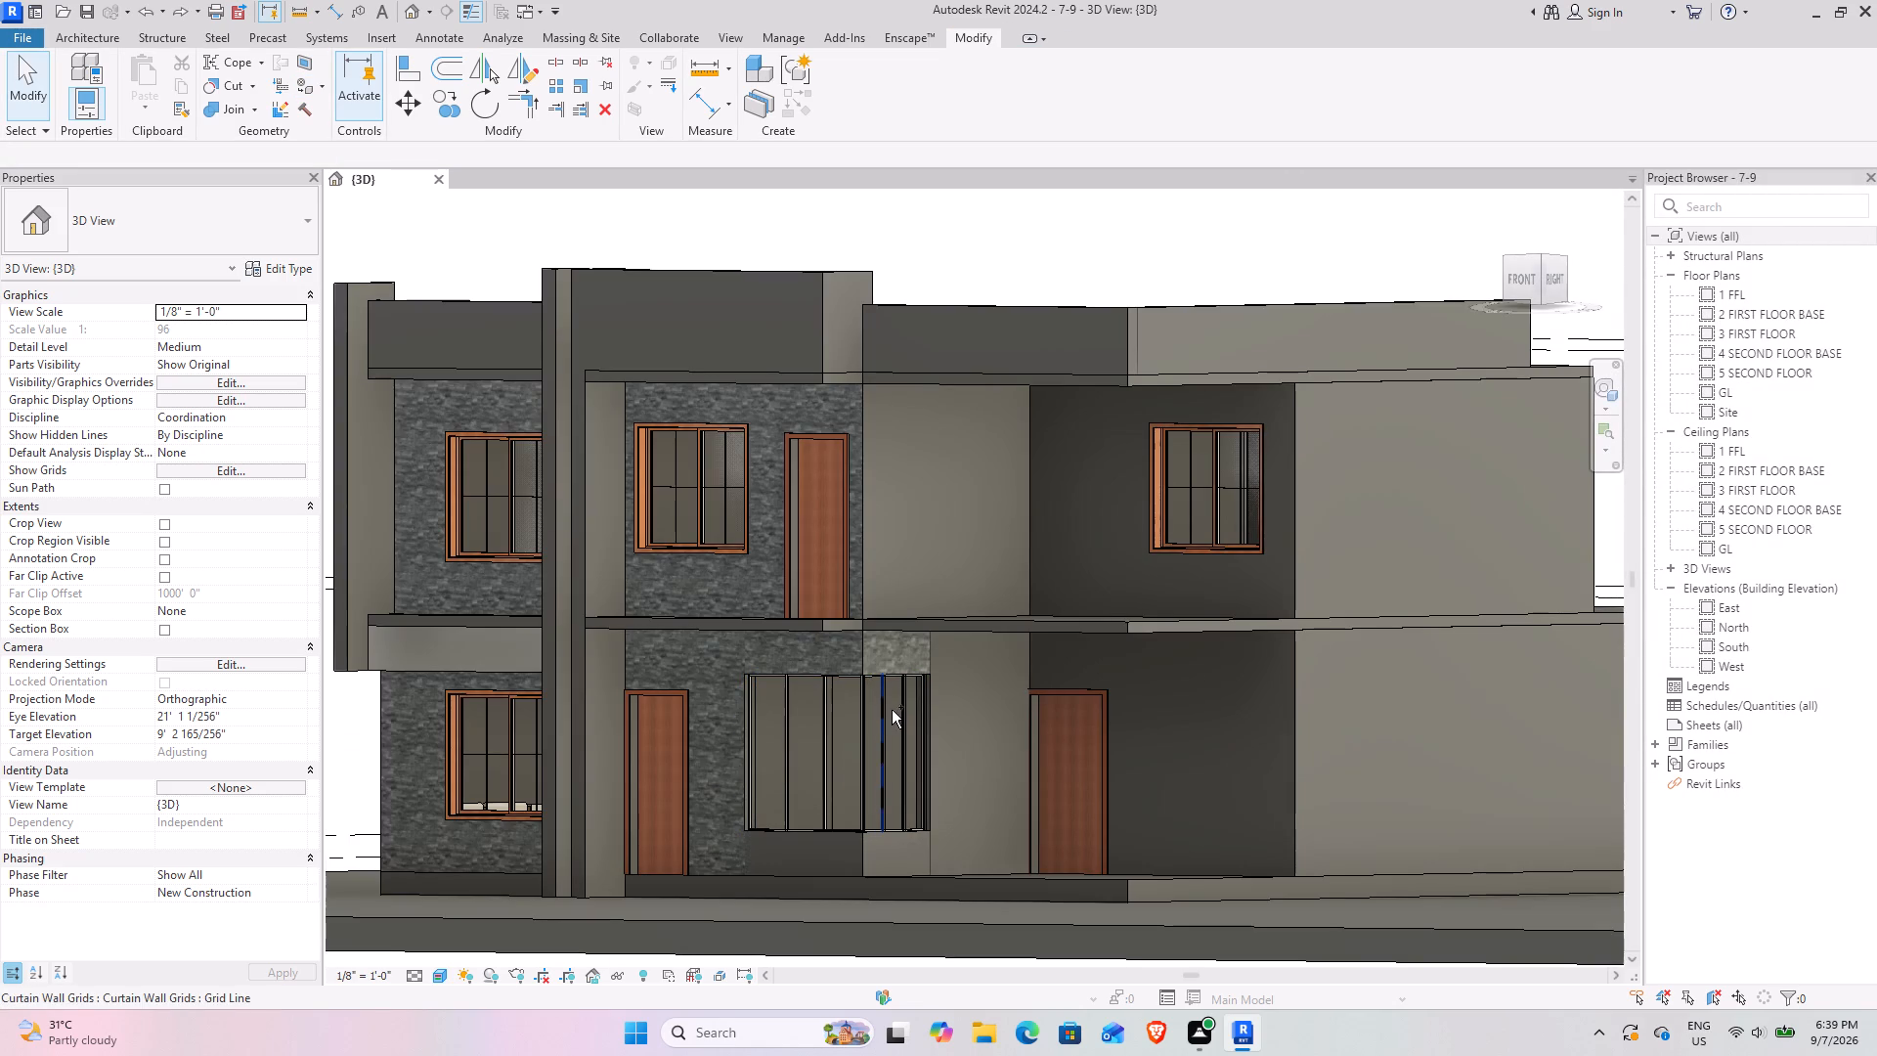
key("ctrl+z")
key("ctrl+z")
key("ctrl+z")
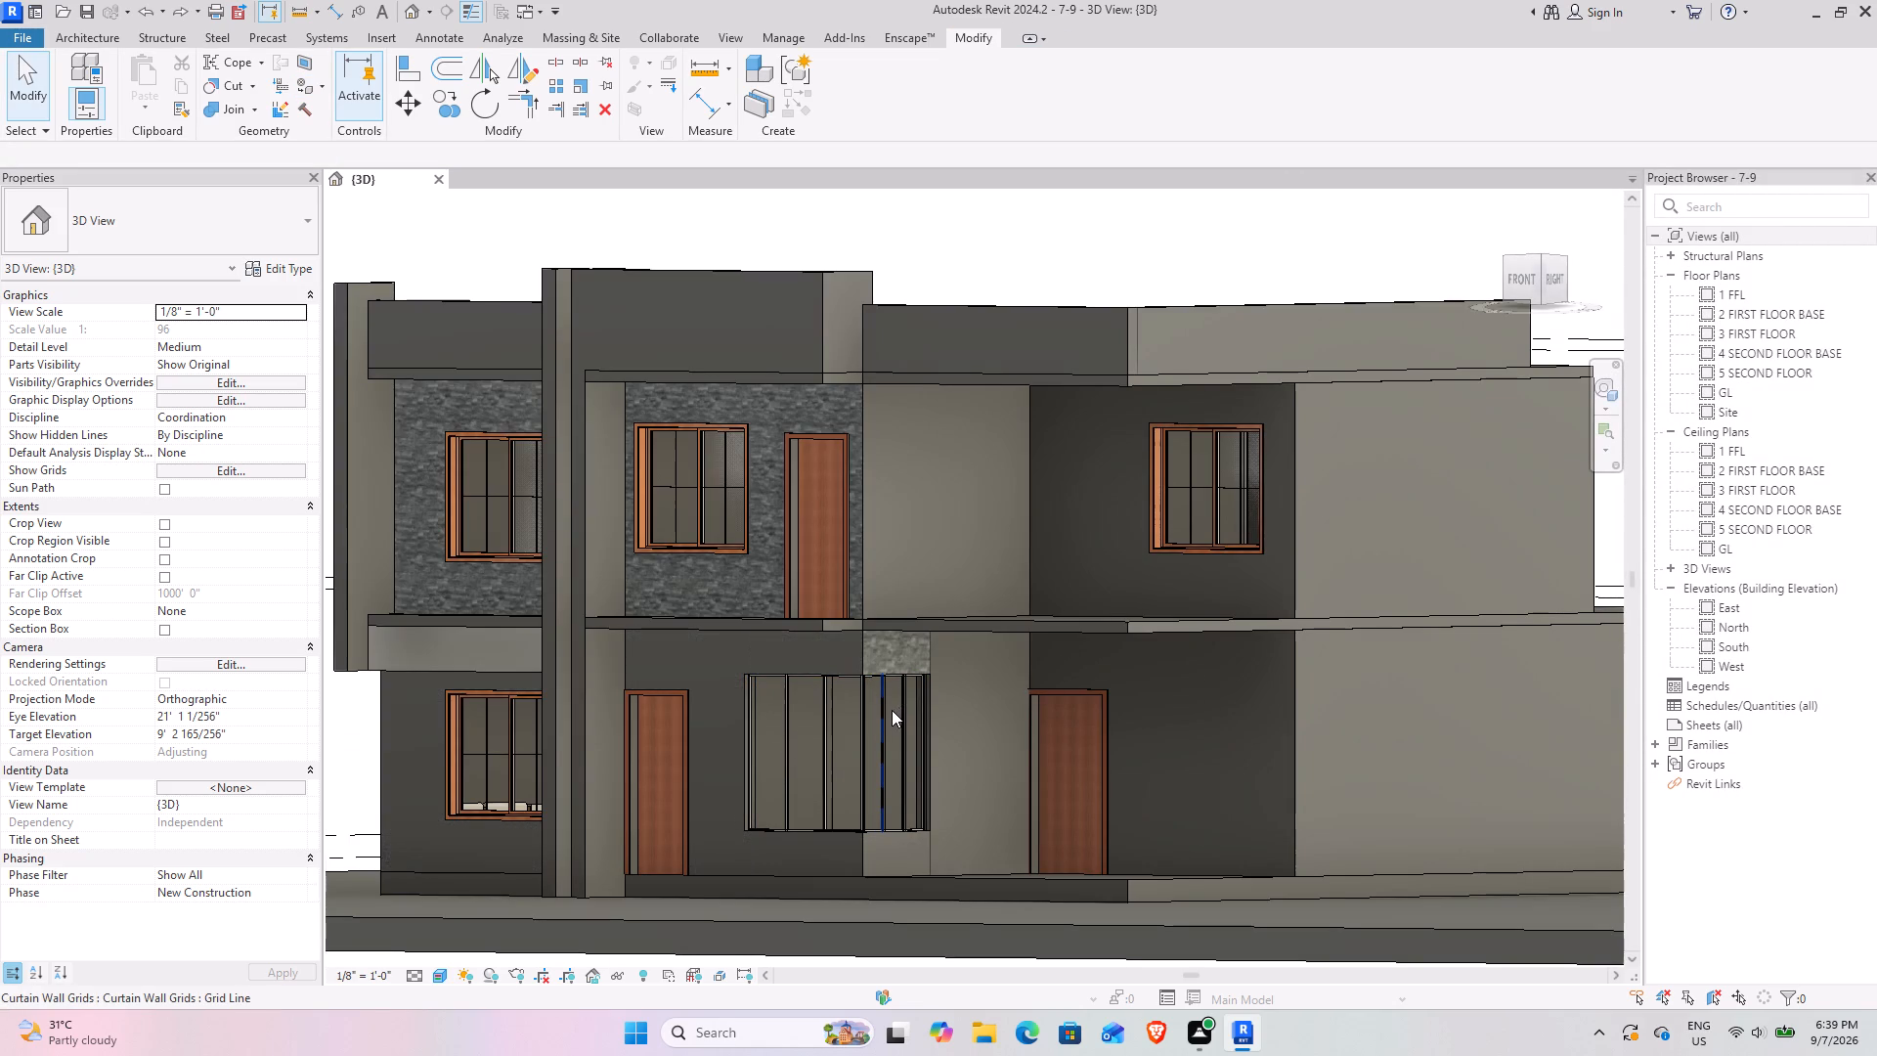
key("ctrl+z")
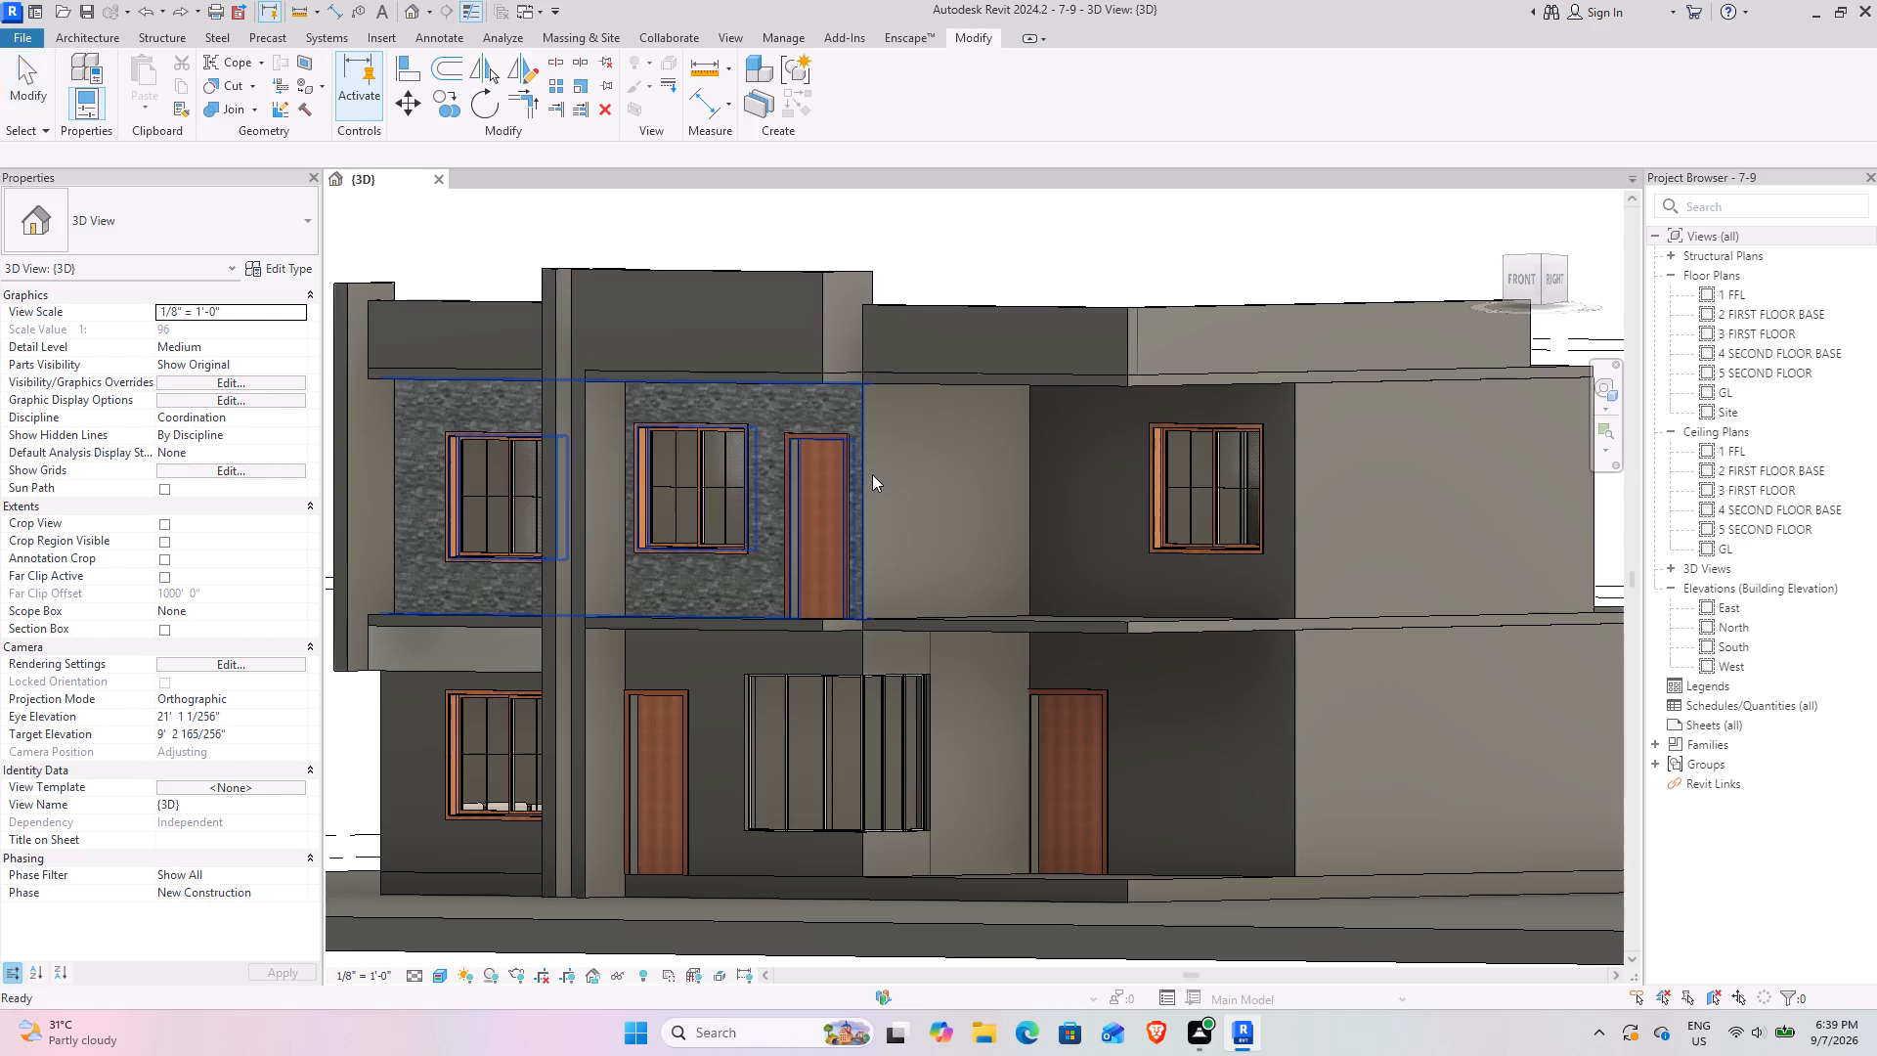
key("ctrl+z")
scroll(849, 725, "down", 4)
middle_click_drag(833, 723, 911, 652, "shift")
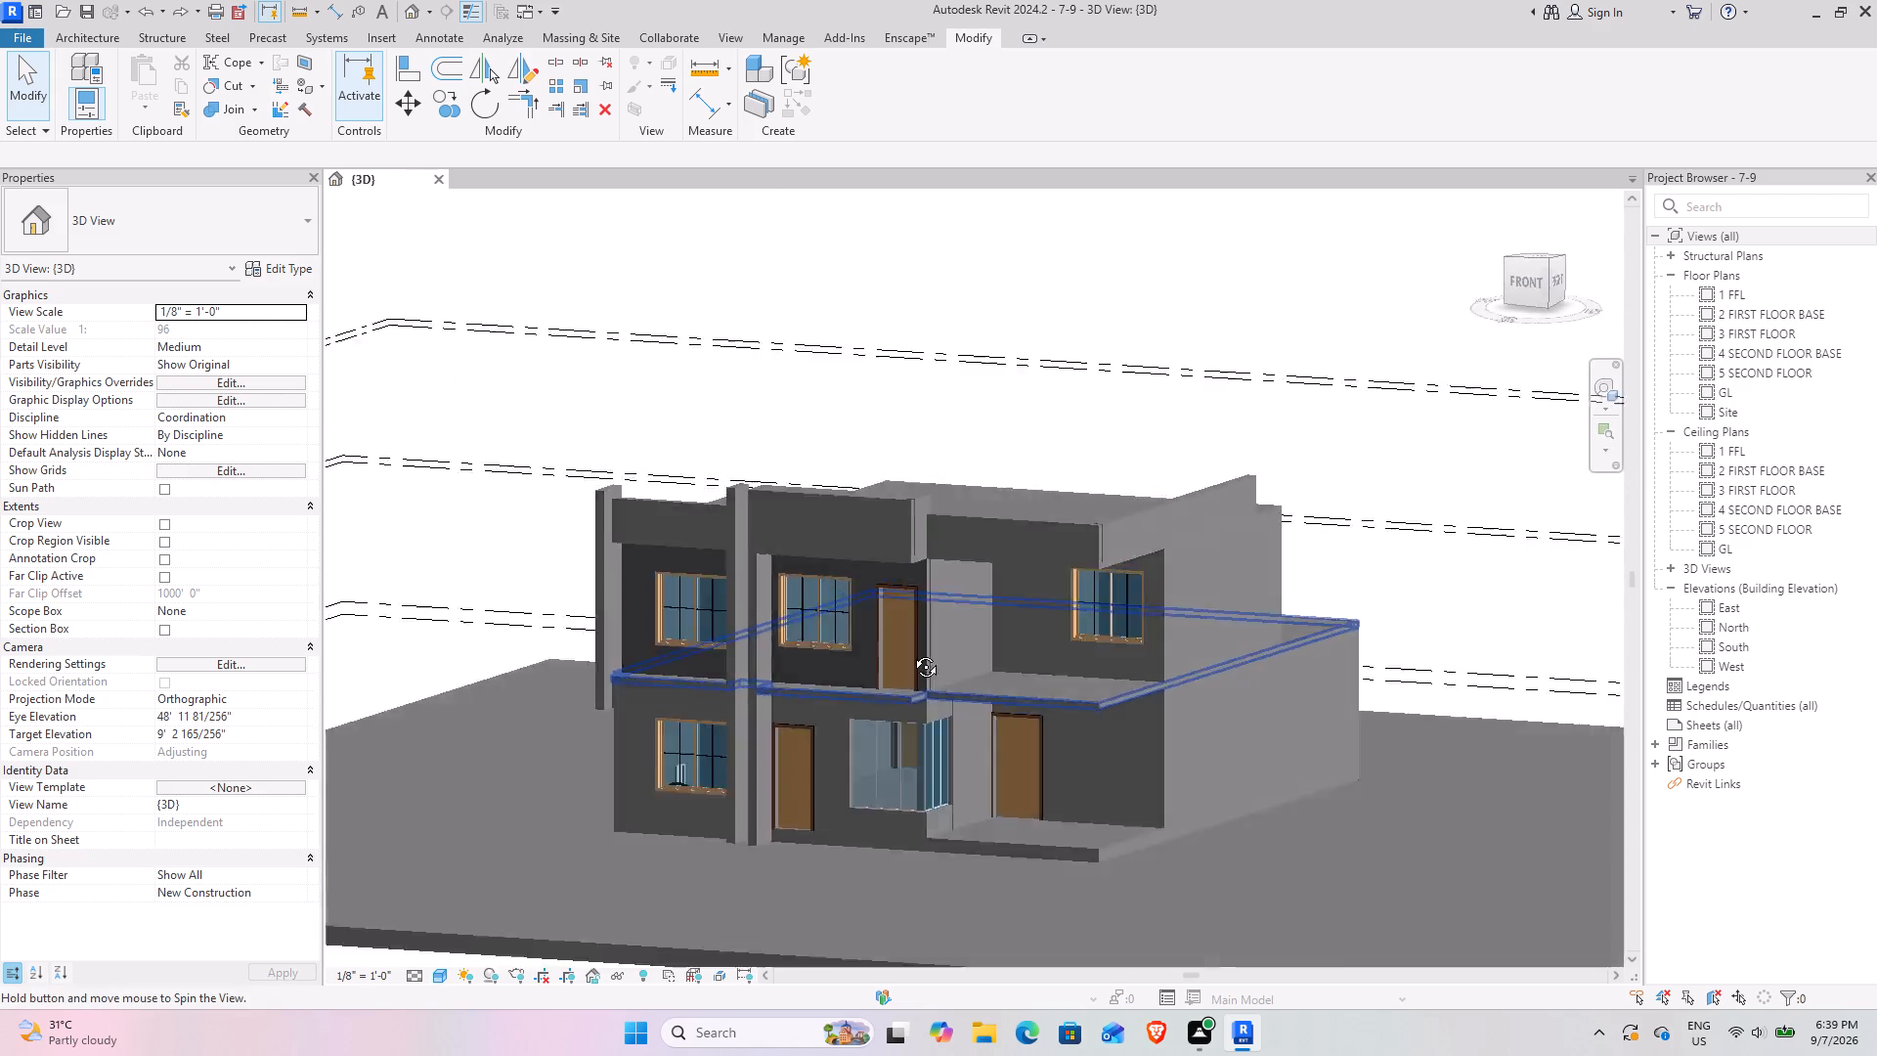
Switch the 3D view to a realistic visual style that shows the material textures.
middle_click_drag(911, 652, 973, 610, "shift")
middle_click_drag(1053, 661, 979, 688)
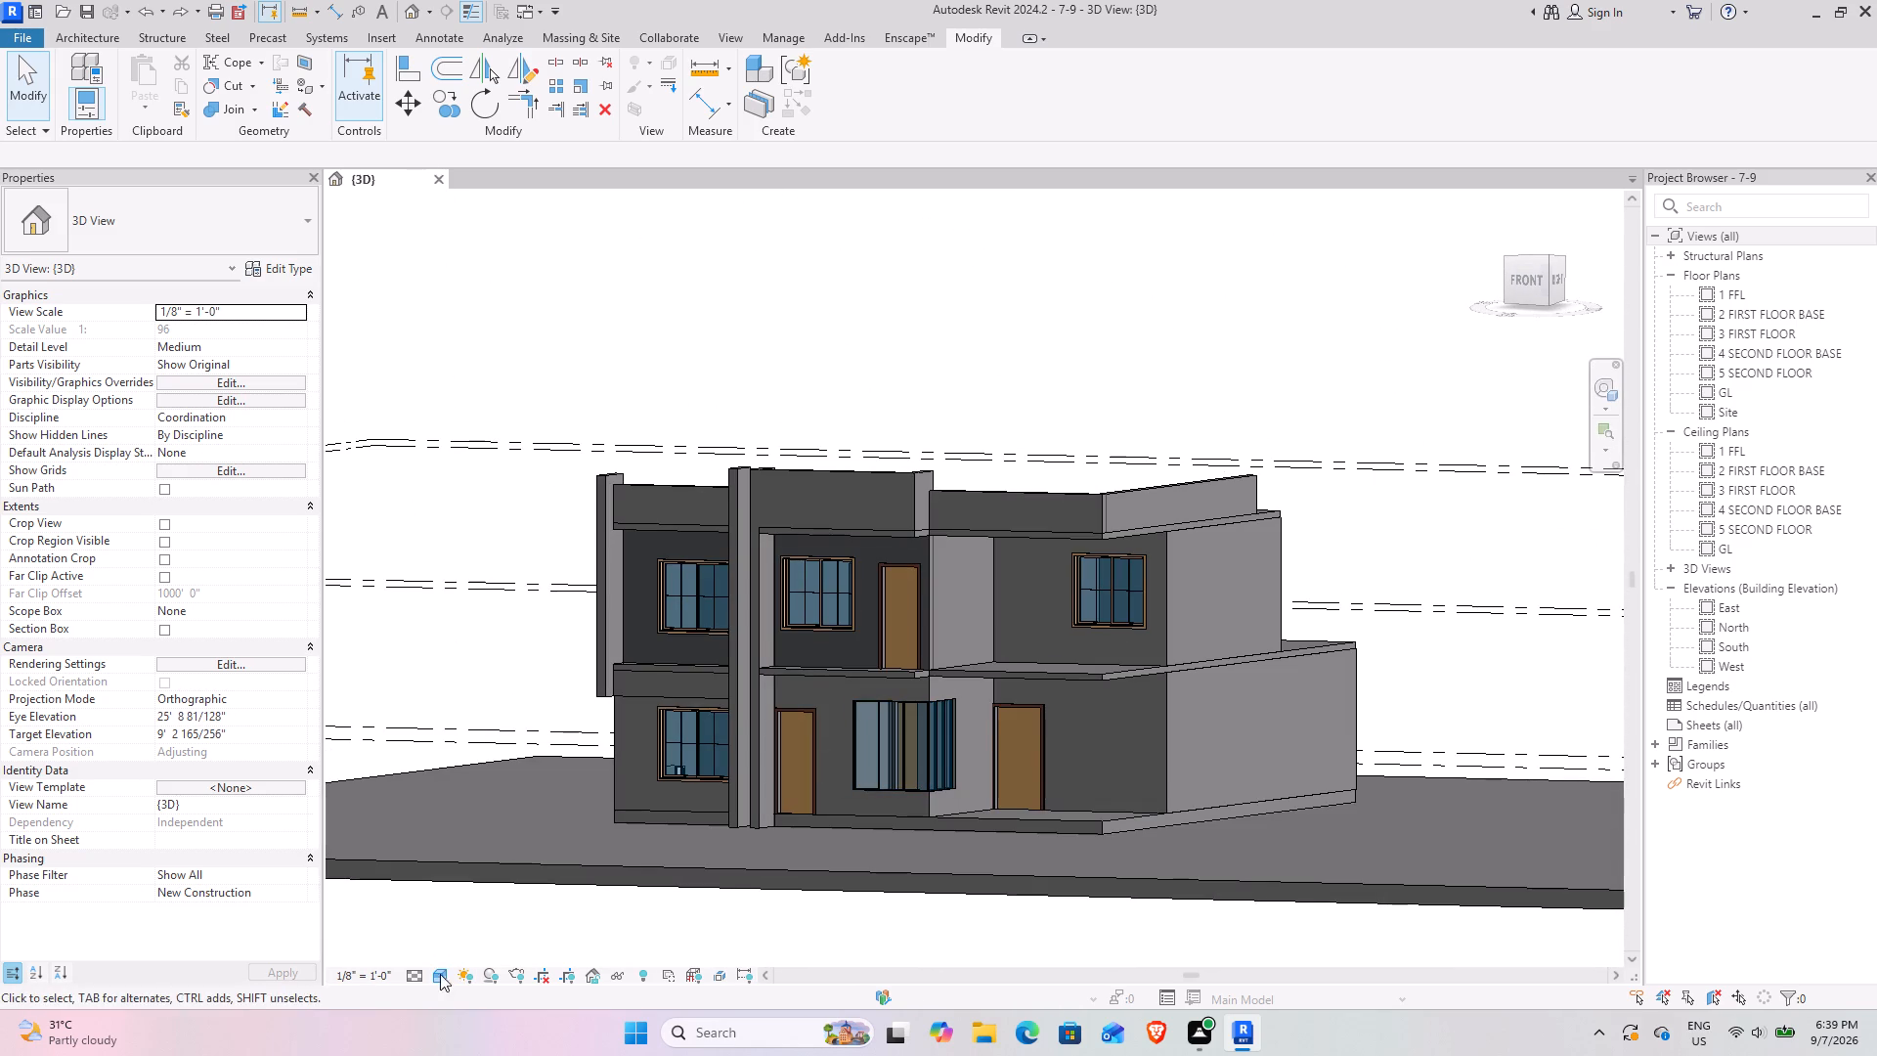
left_click(429, 974)
left_click(476, 962)
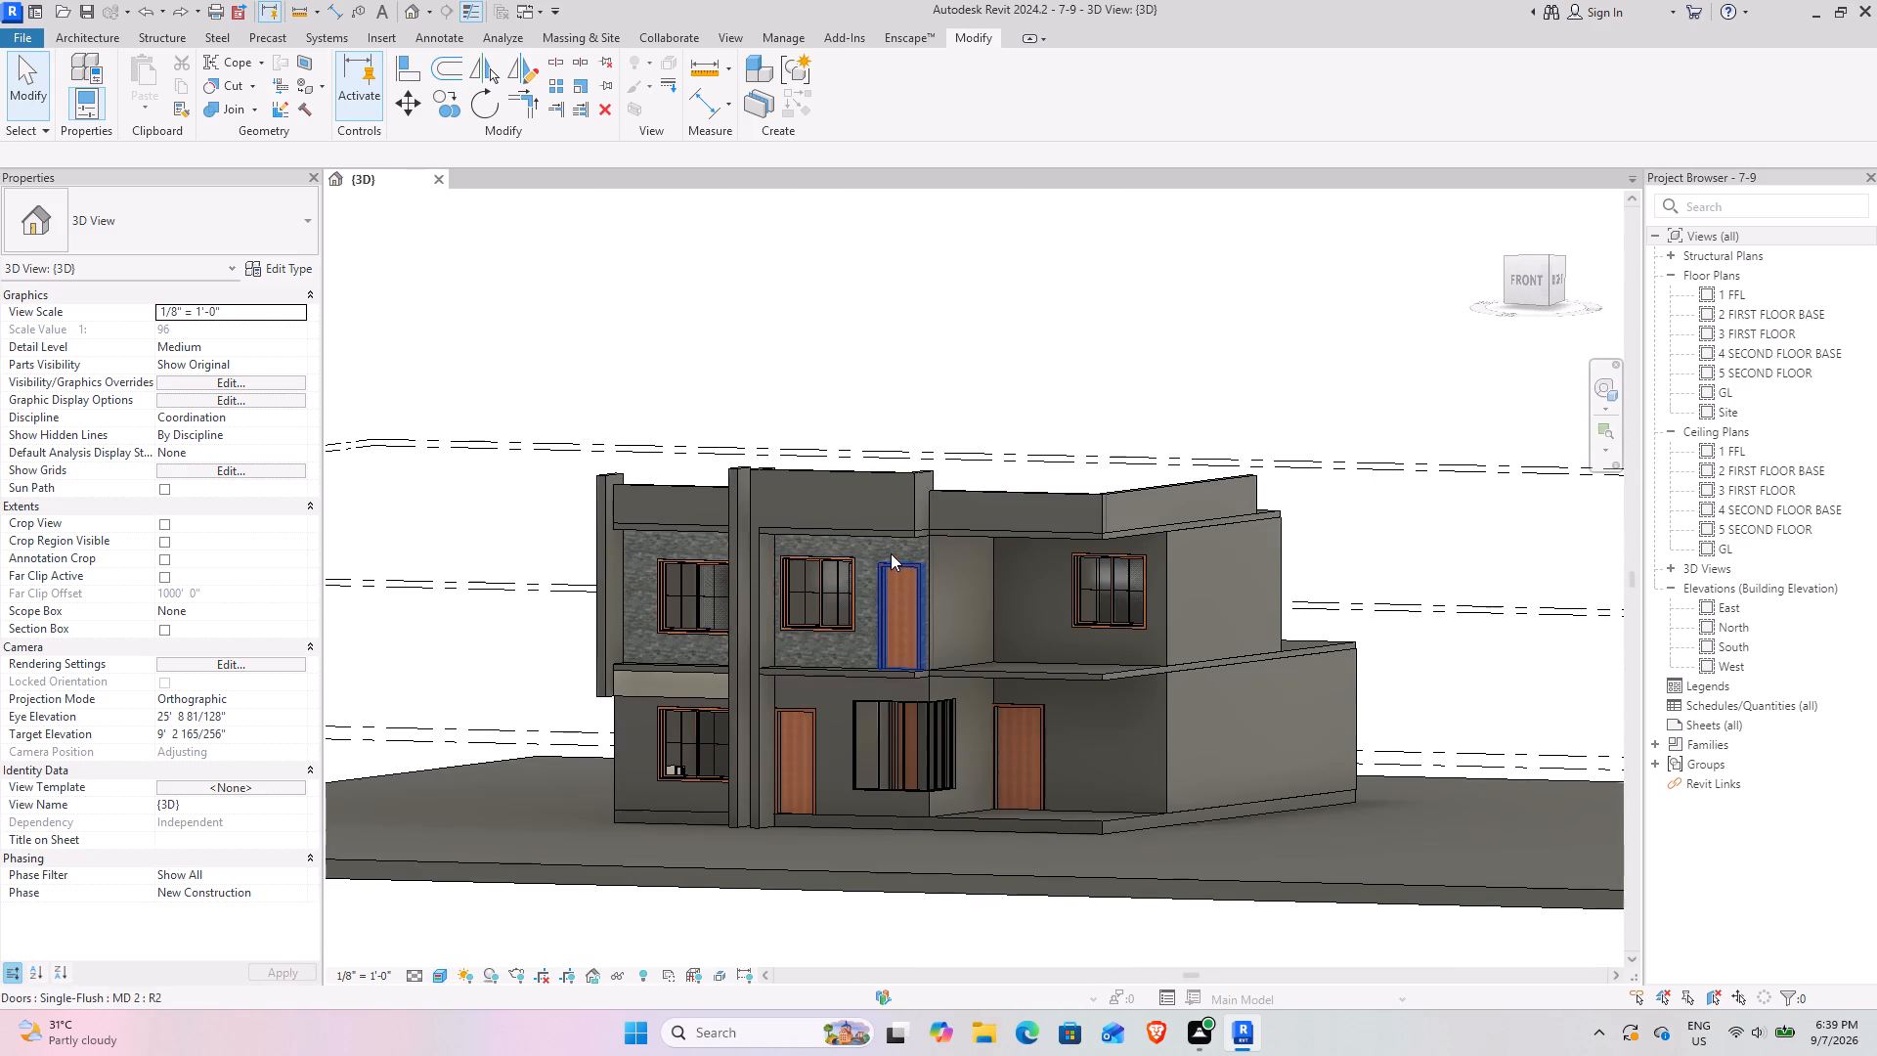
Remove the outer wall paint from the front face of the upper-storey wall.
scroll(891, 553, "up", 4)
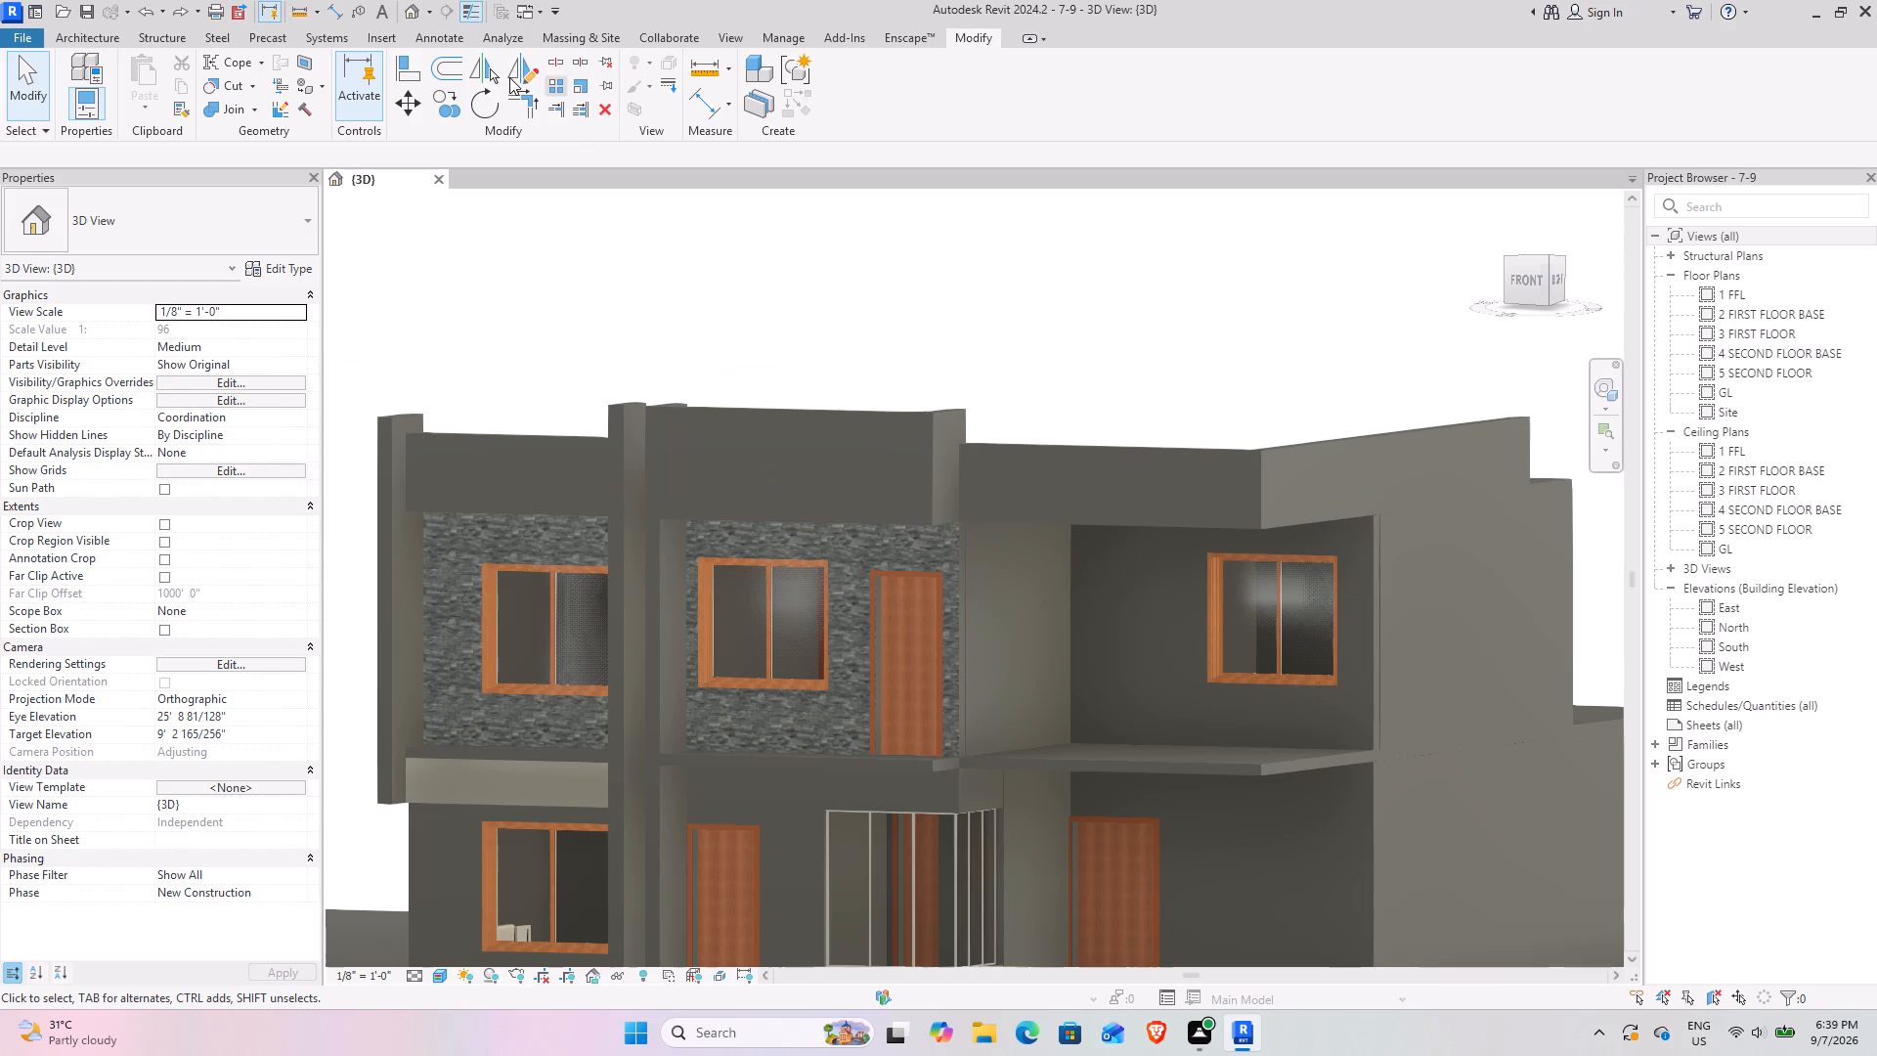
left_click(327, 83)
left_click(364, 160)
left_click(959, 557)
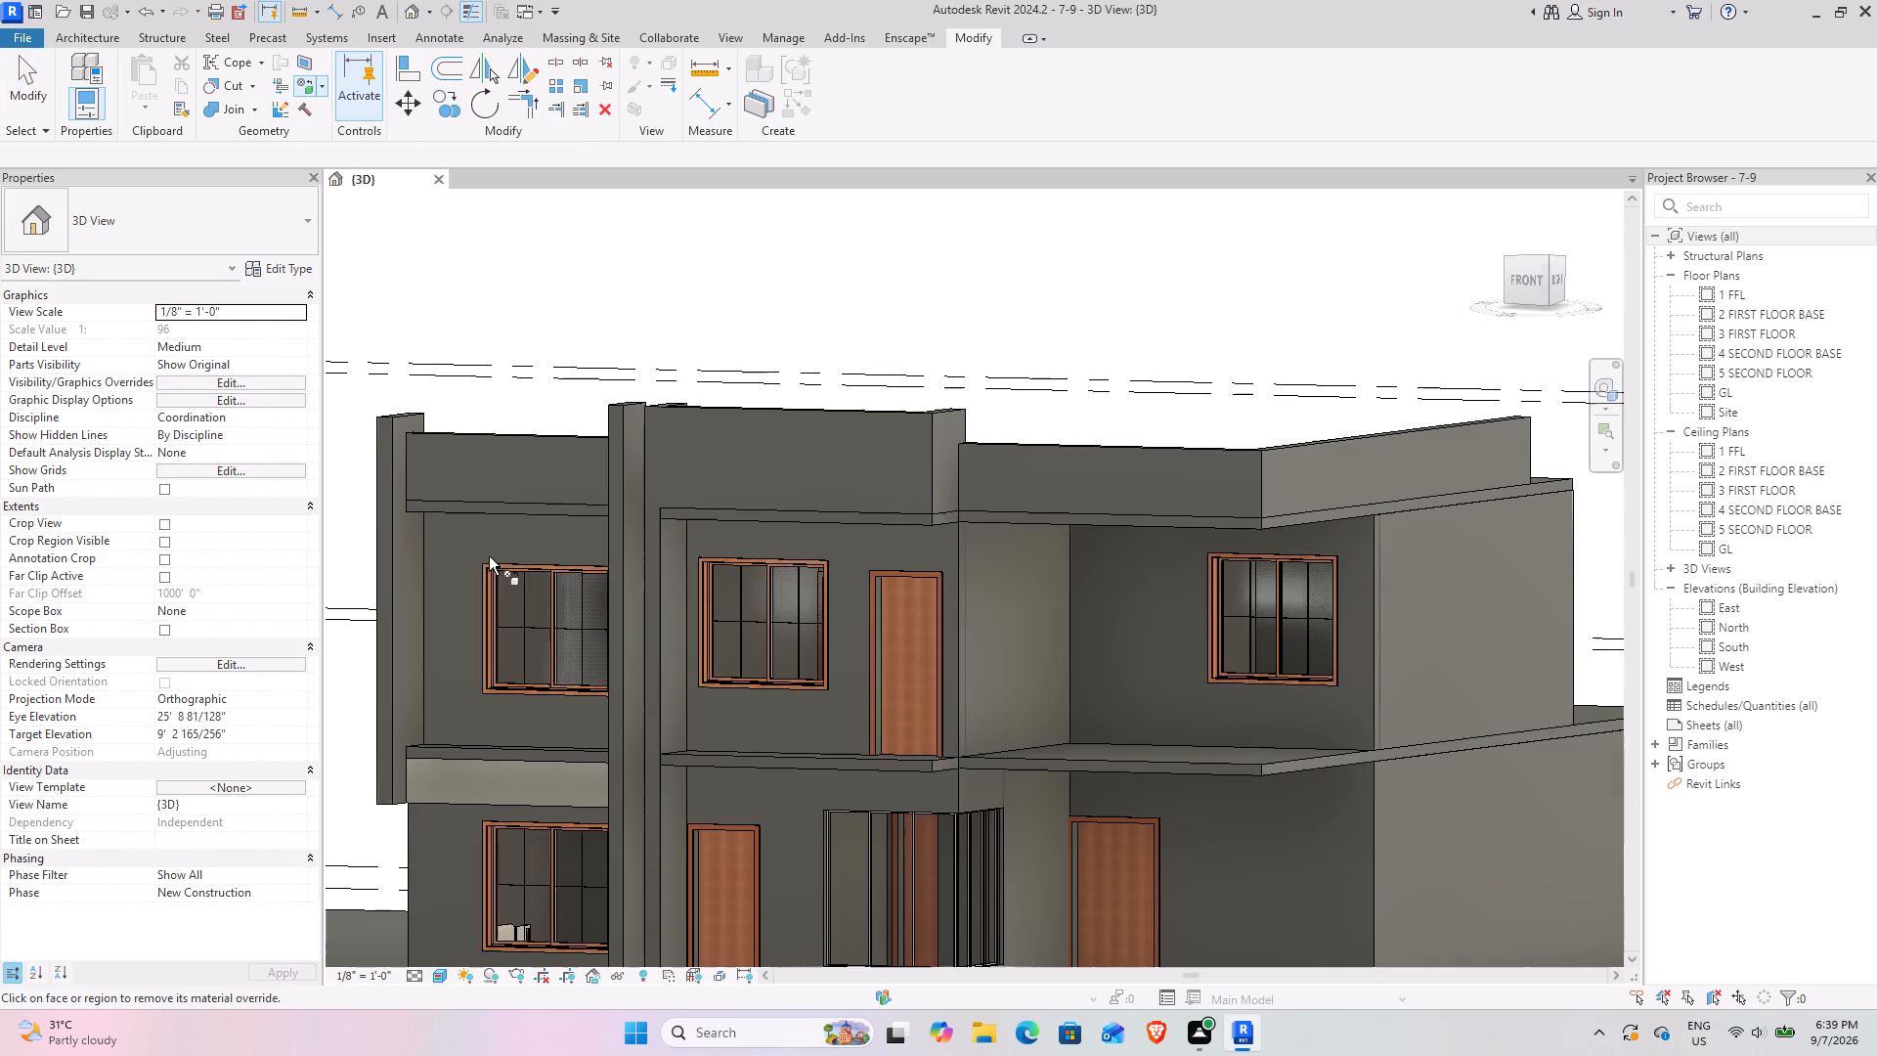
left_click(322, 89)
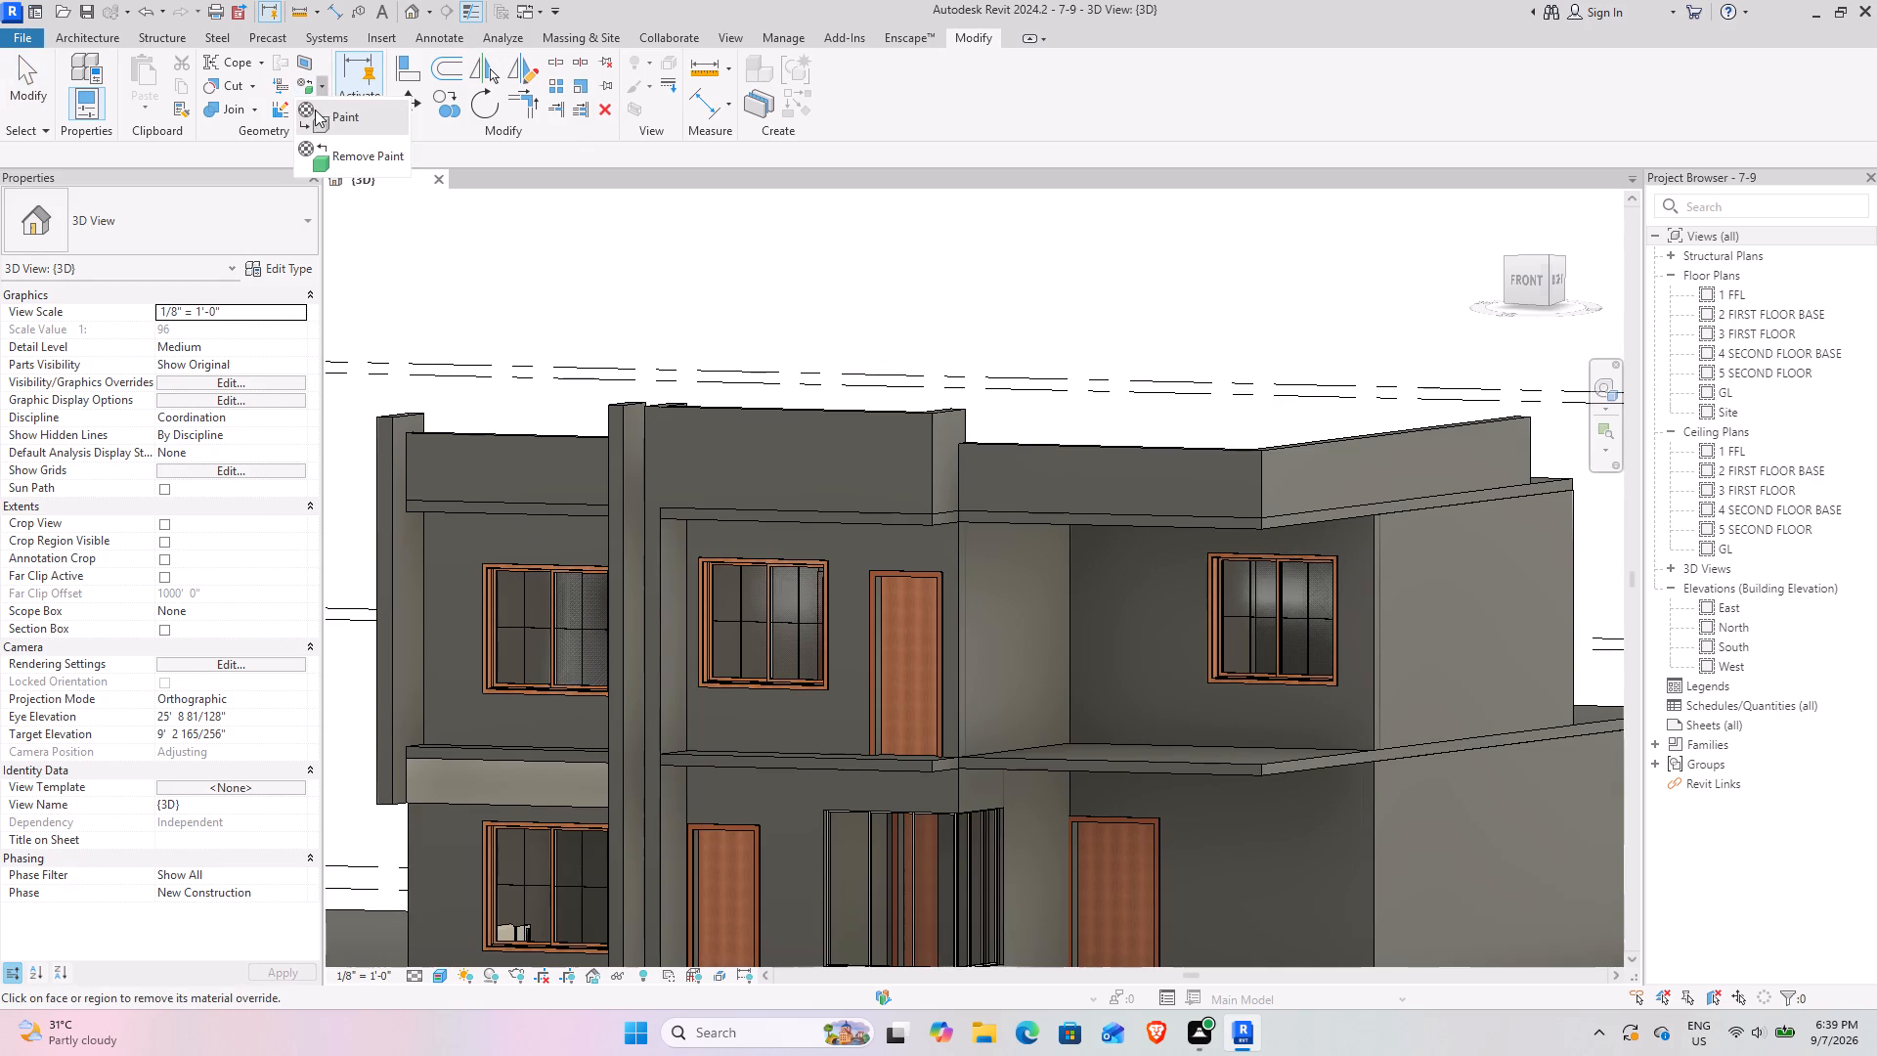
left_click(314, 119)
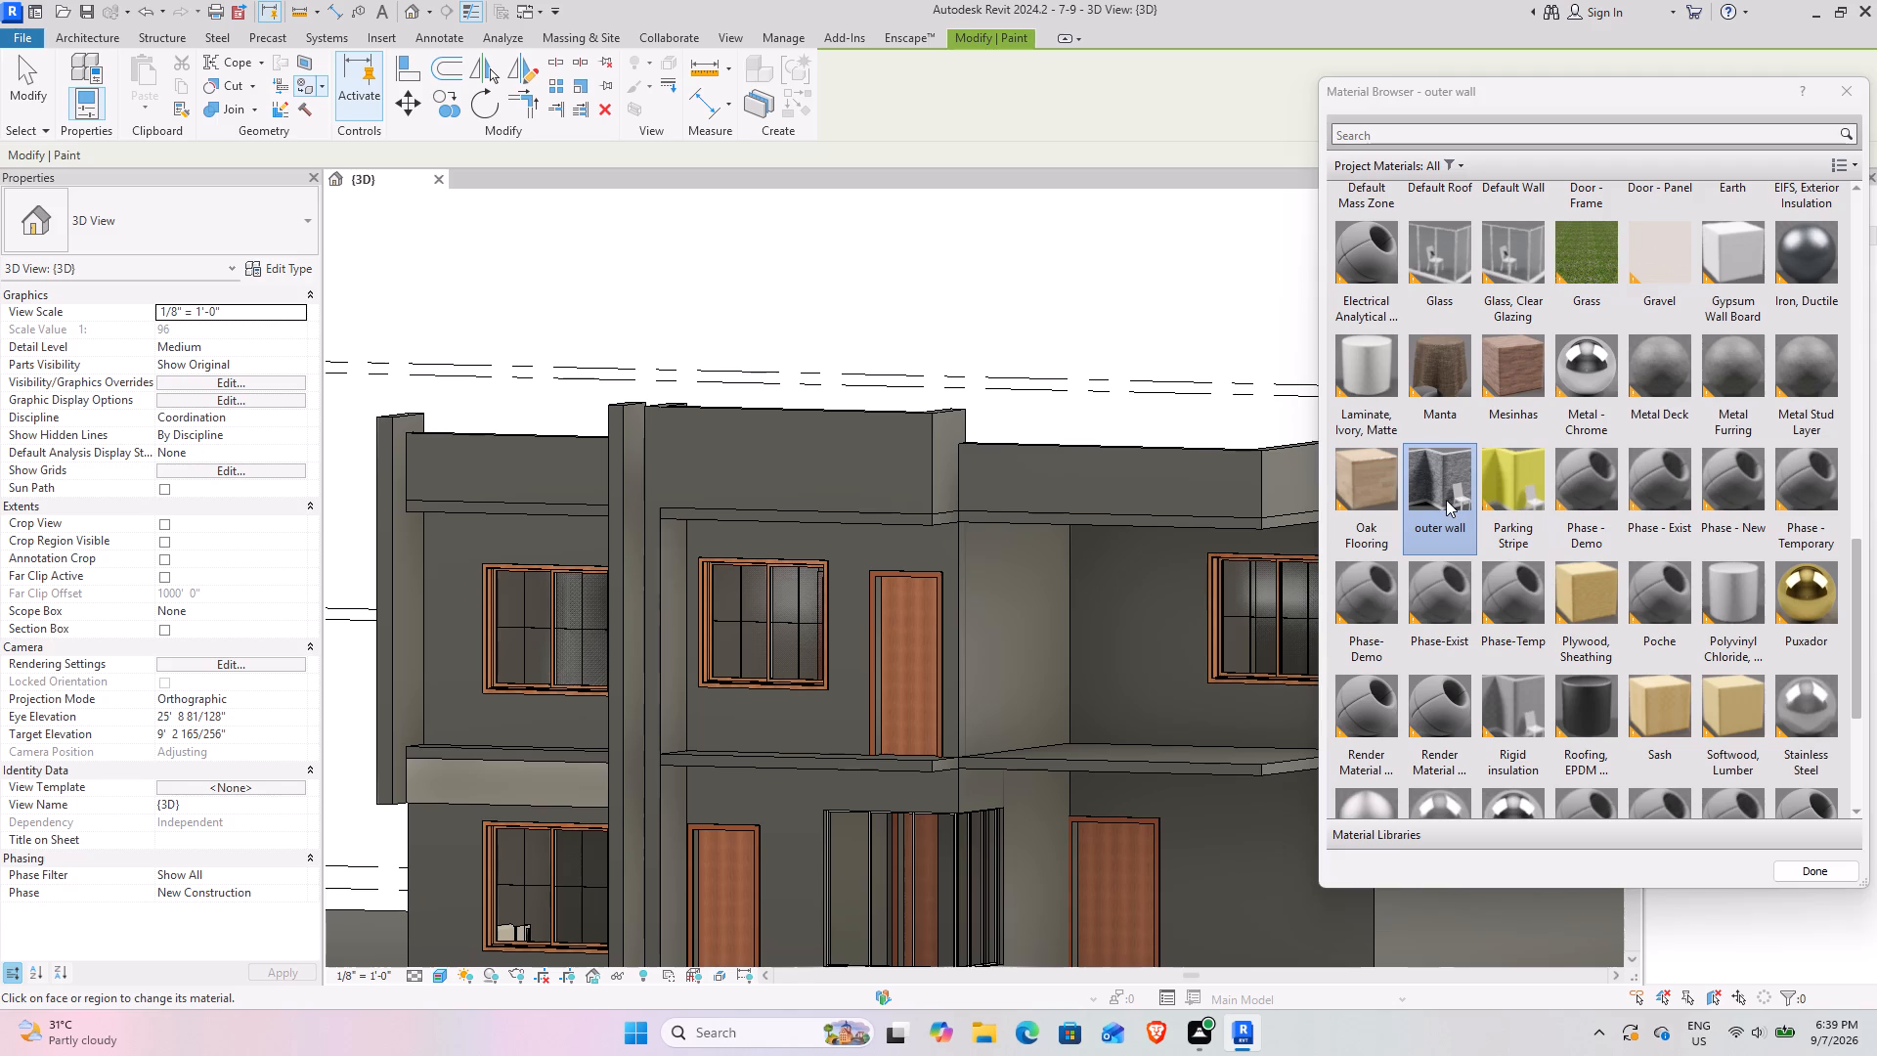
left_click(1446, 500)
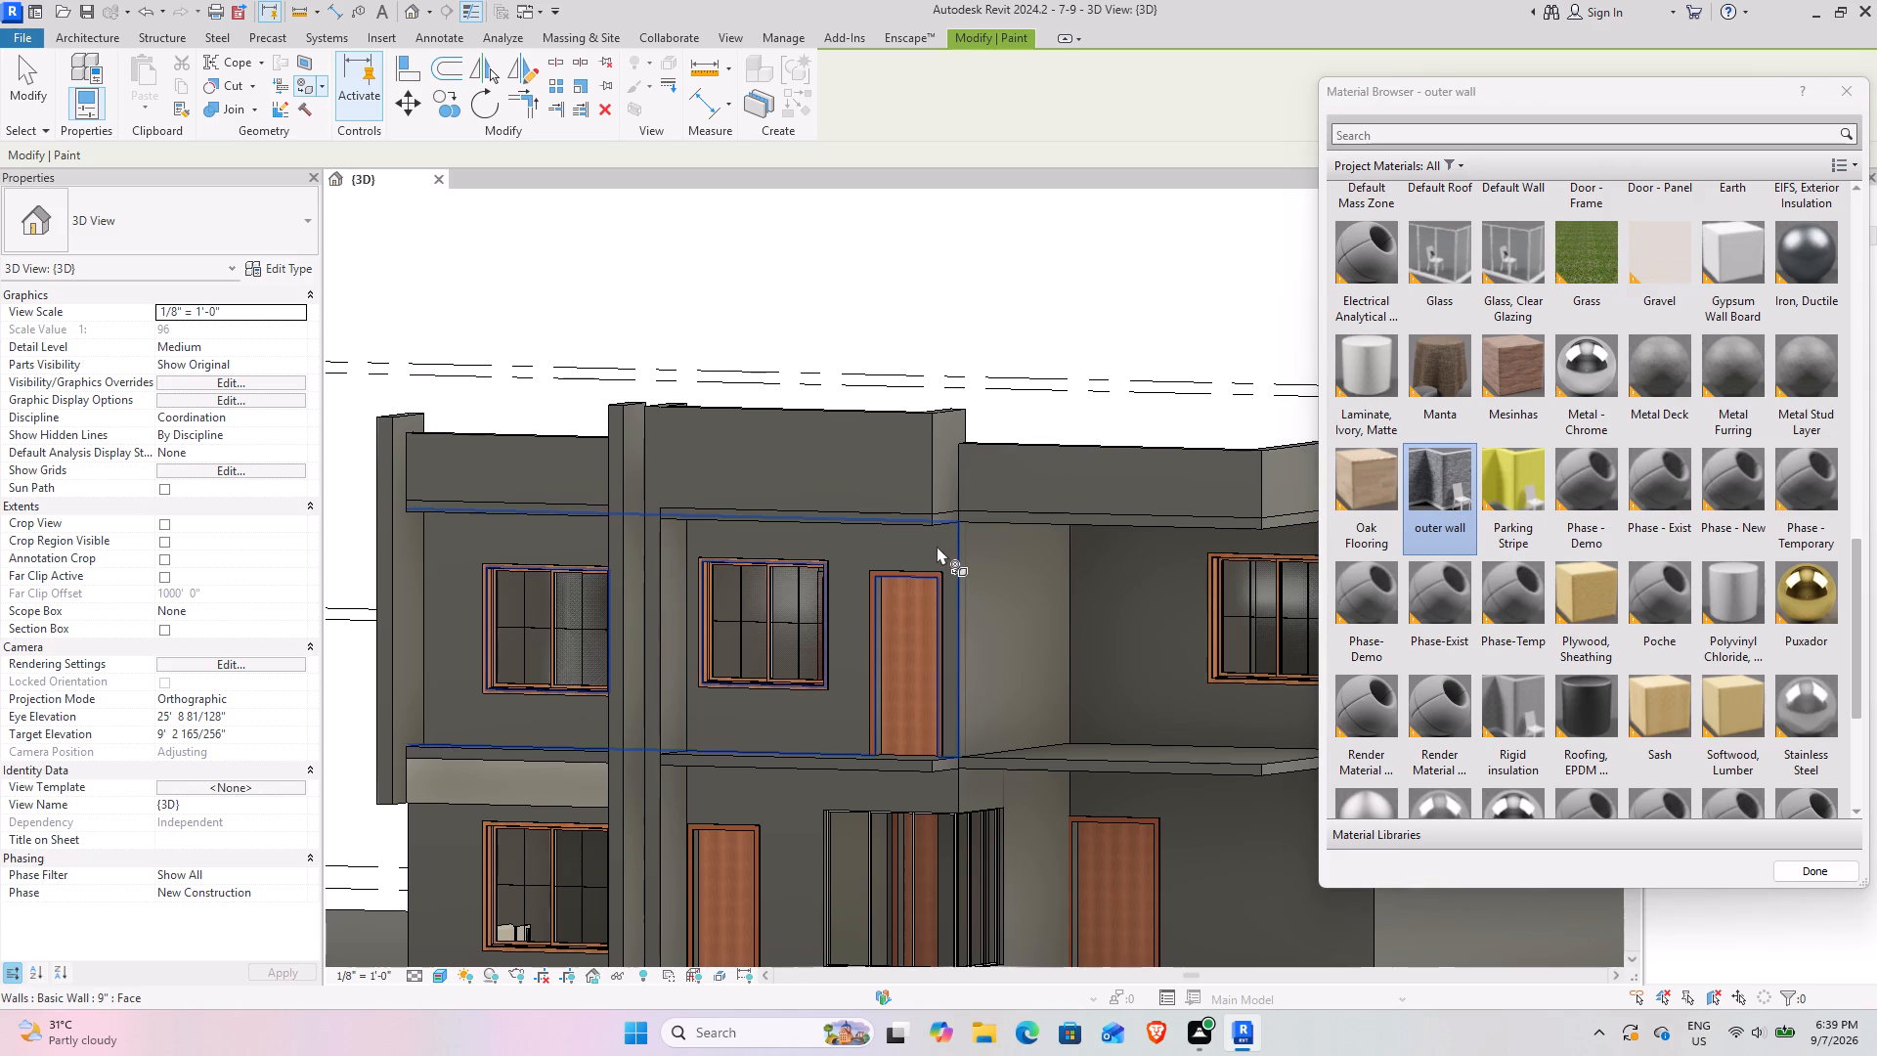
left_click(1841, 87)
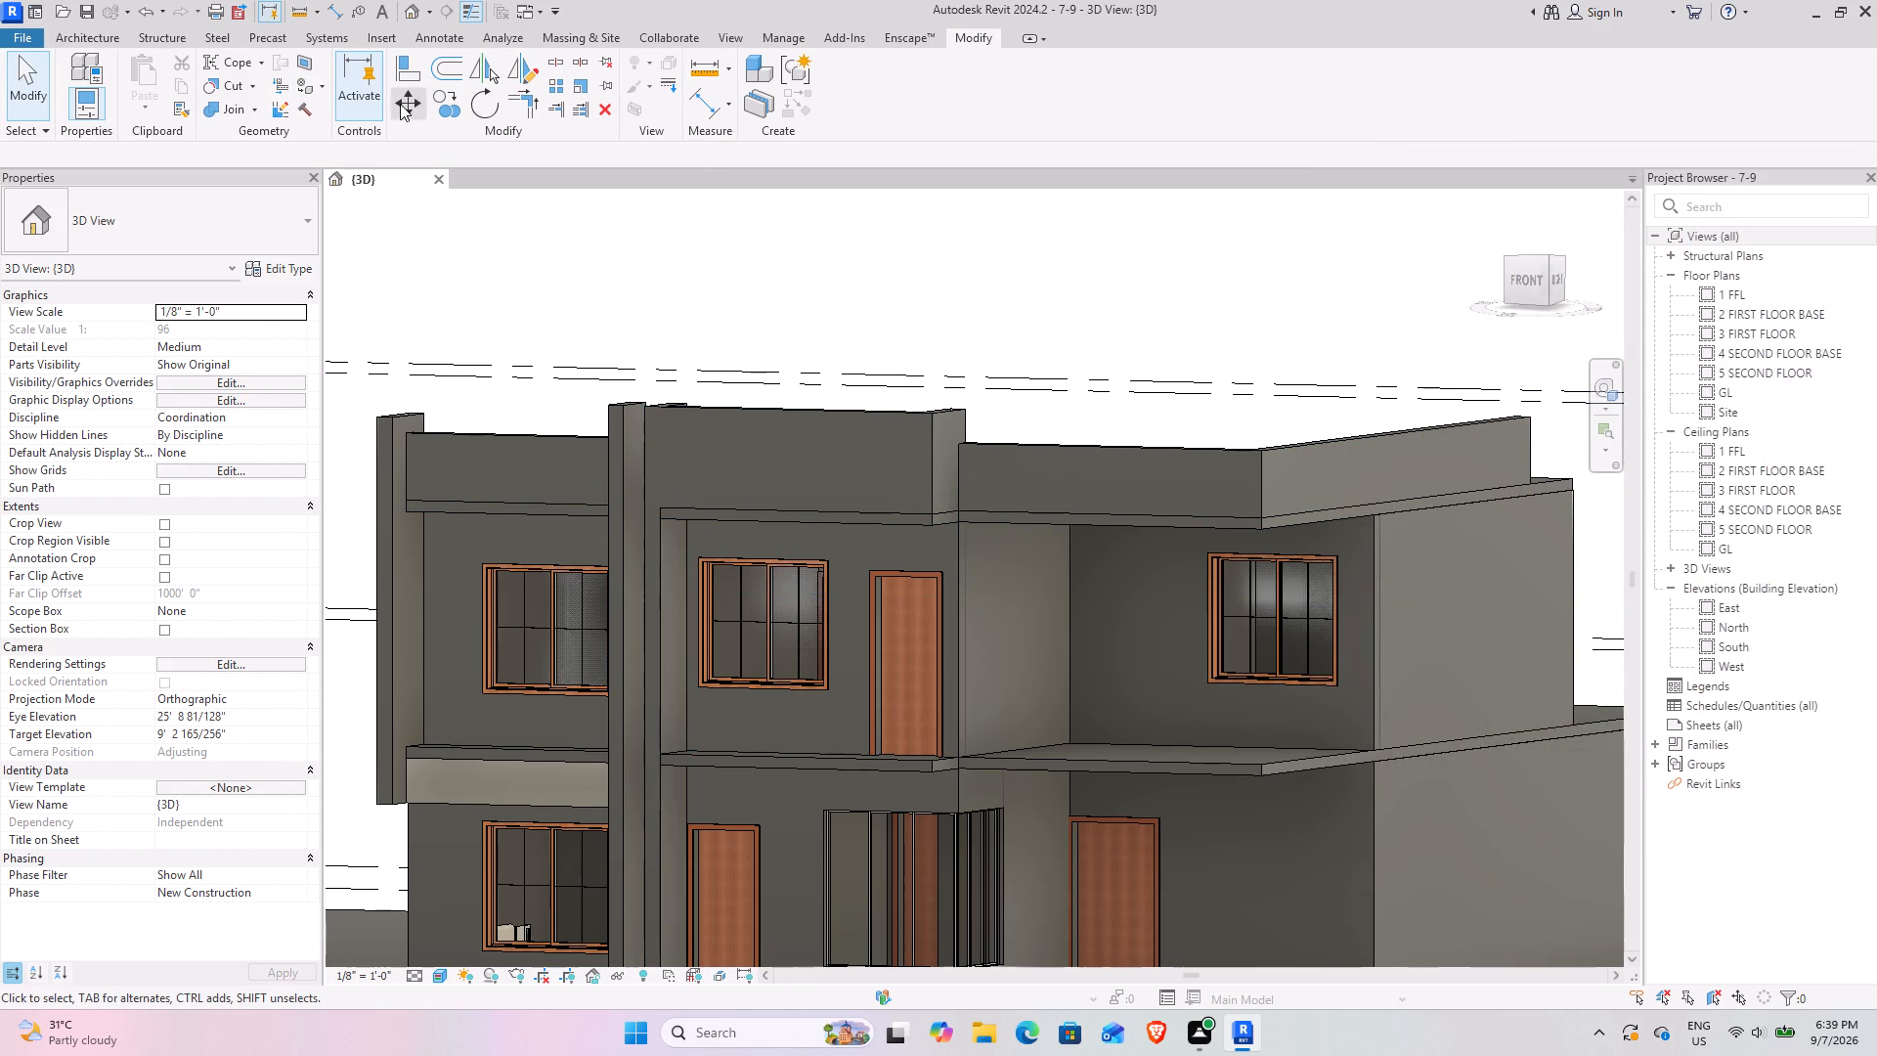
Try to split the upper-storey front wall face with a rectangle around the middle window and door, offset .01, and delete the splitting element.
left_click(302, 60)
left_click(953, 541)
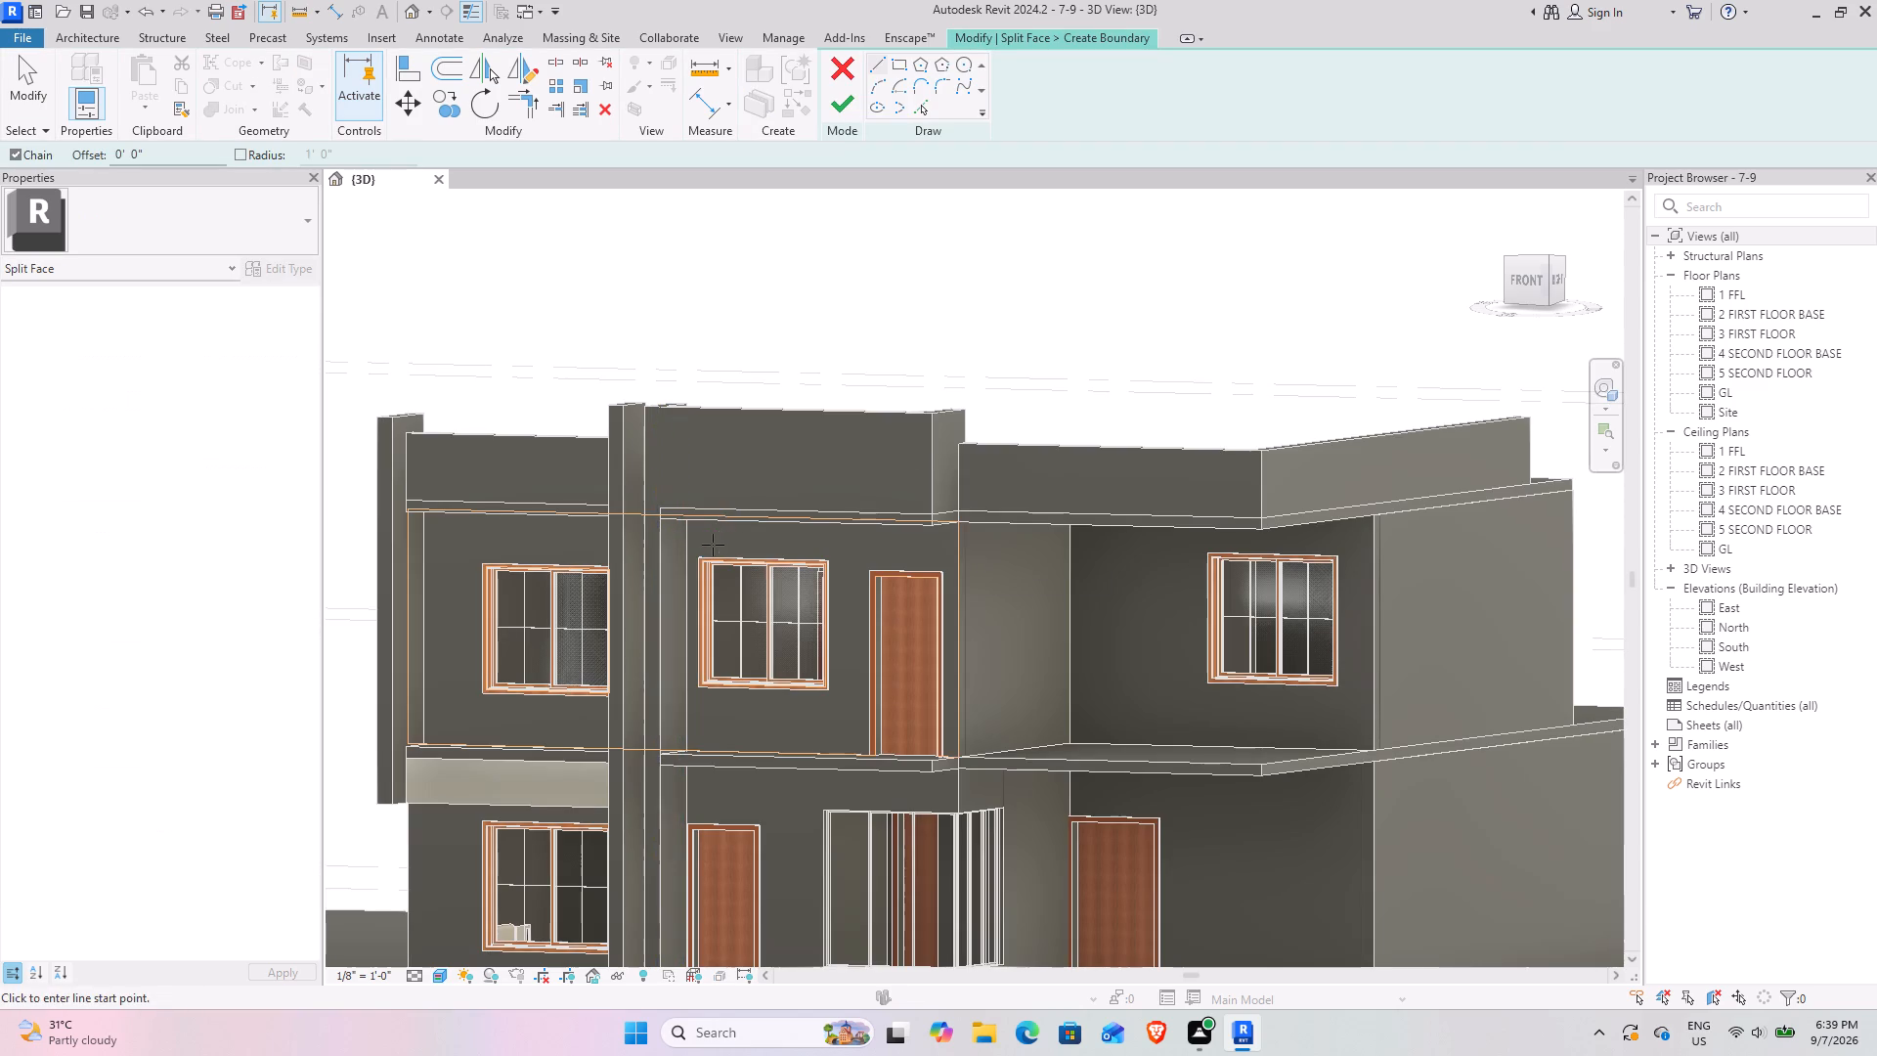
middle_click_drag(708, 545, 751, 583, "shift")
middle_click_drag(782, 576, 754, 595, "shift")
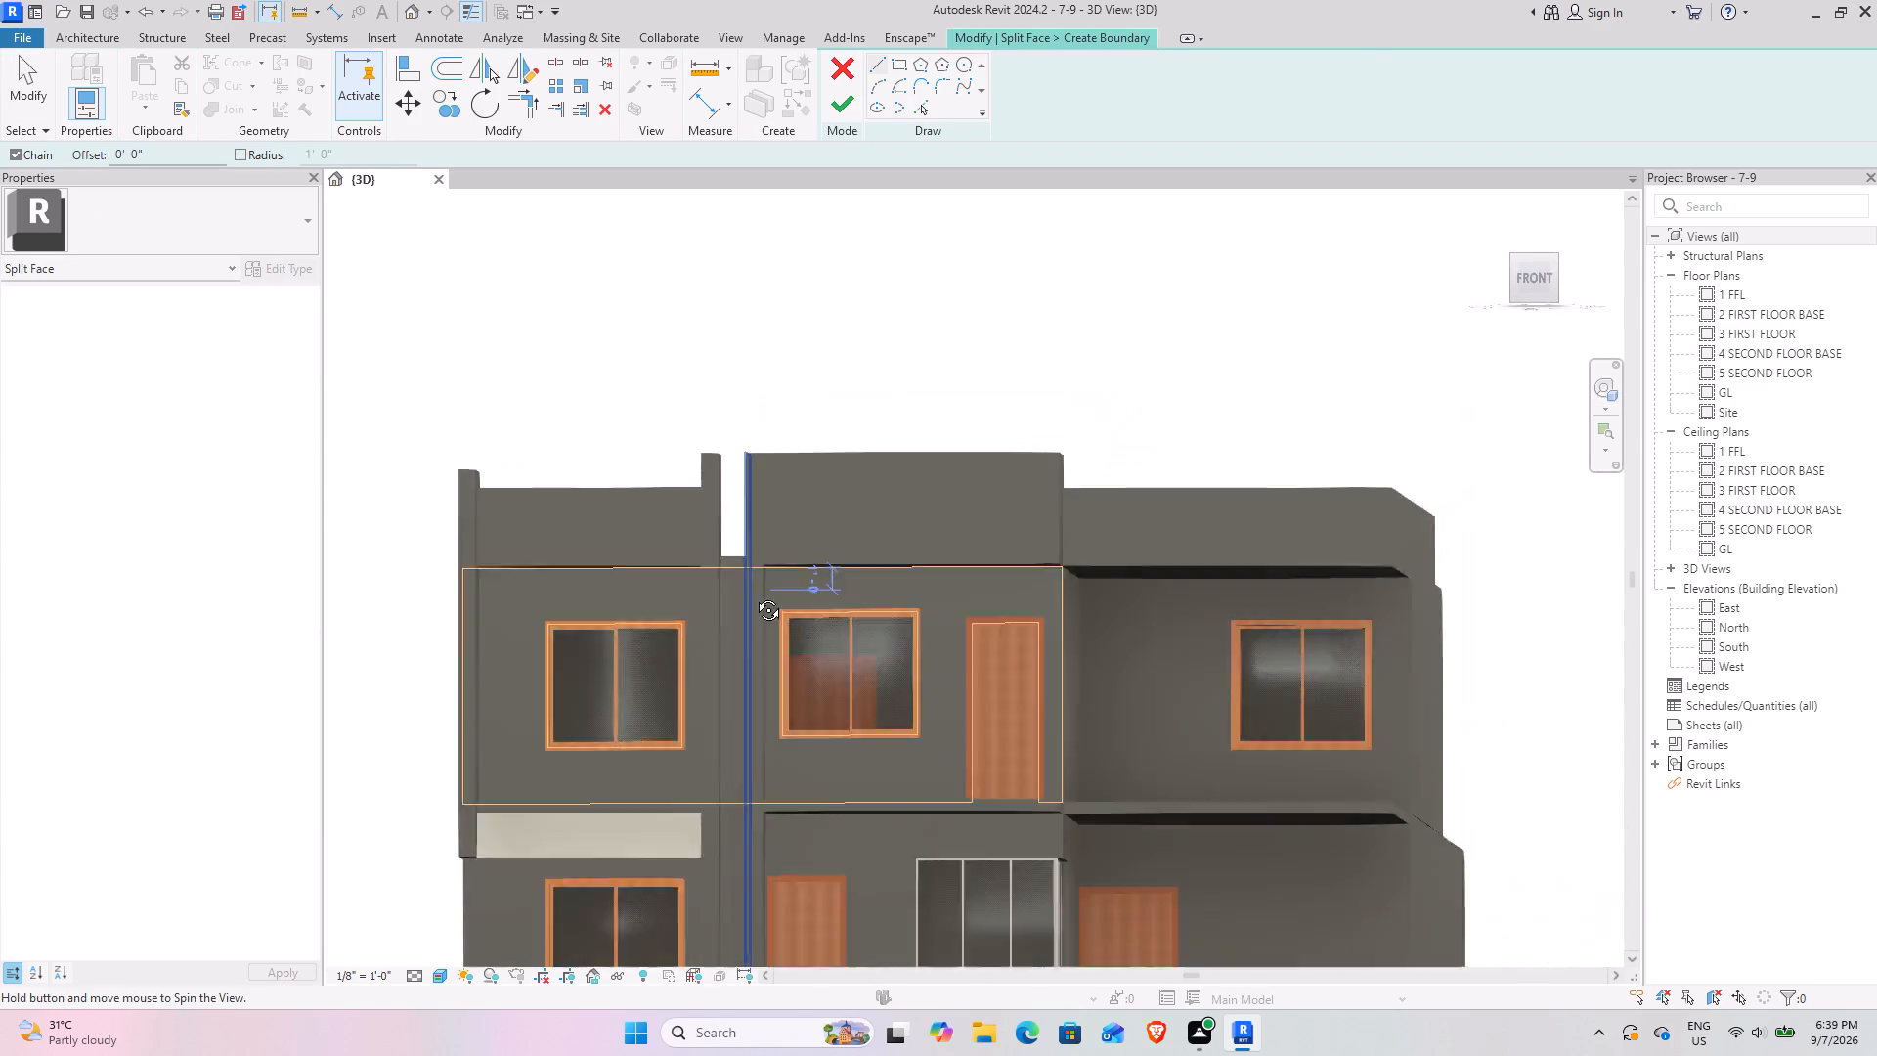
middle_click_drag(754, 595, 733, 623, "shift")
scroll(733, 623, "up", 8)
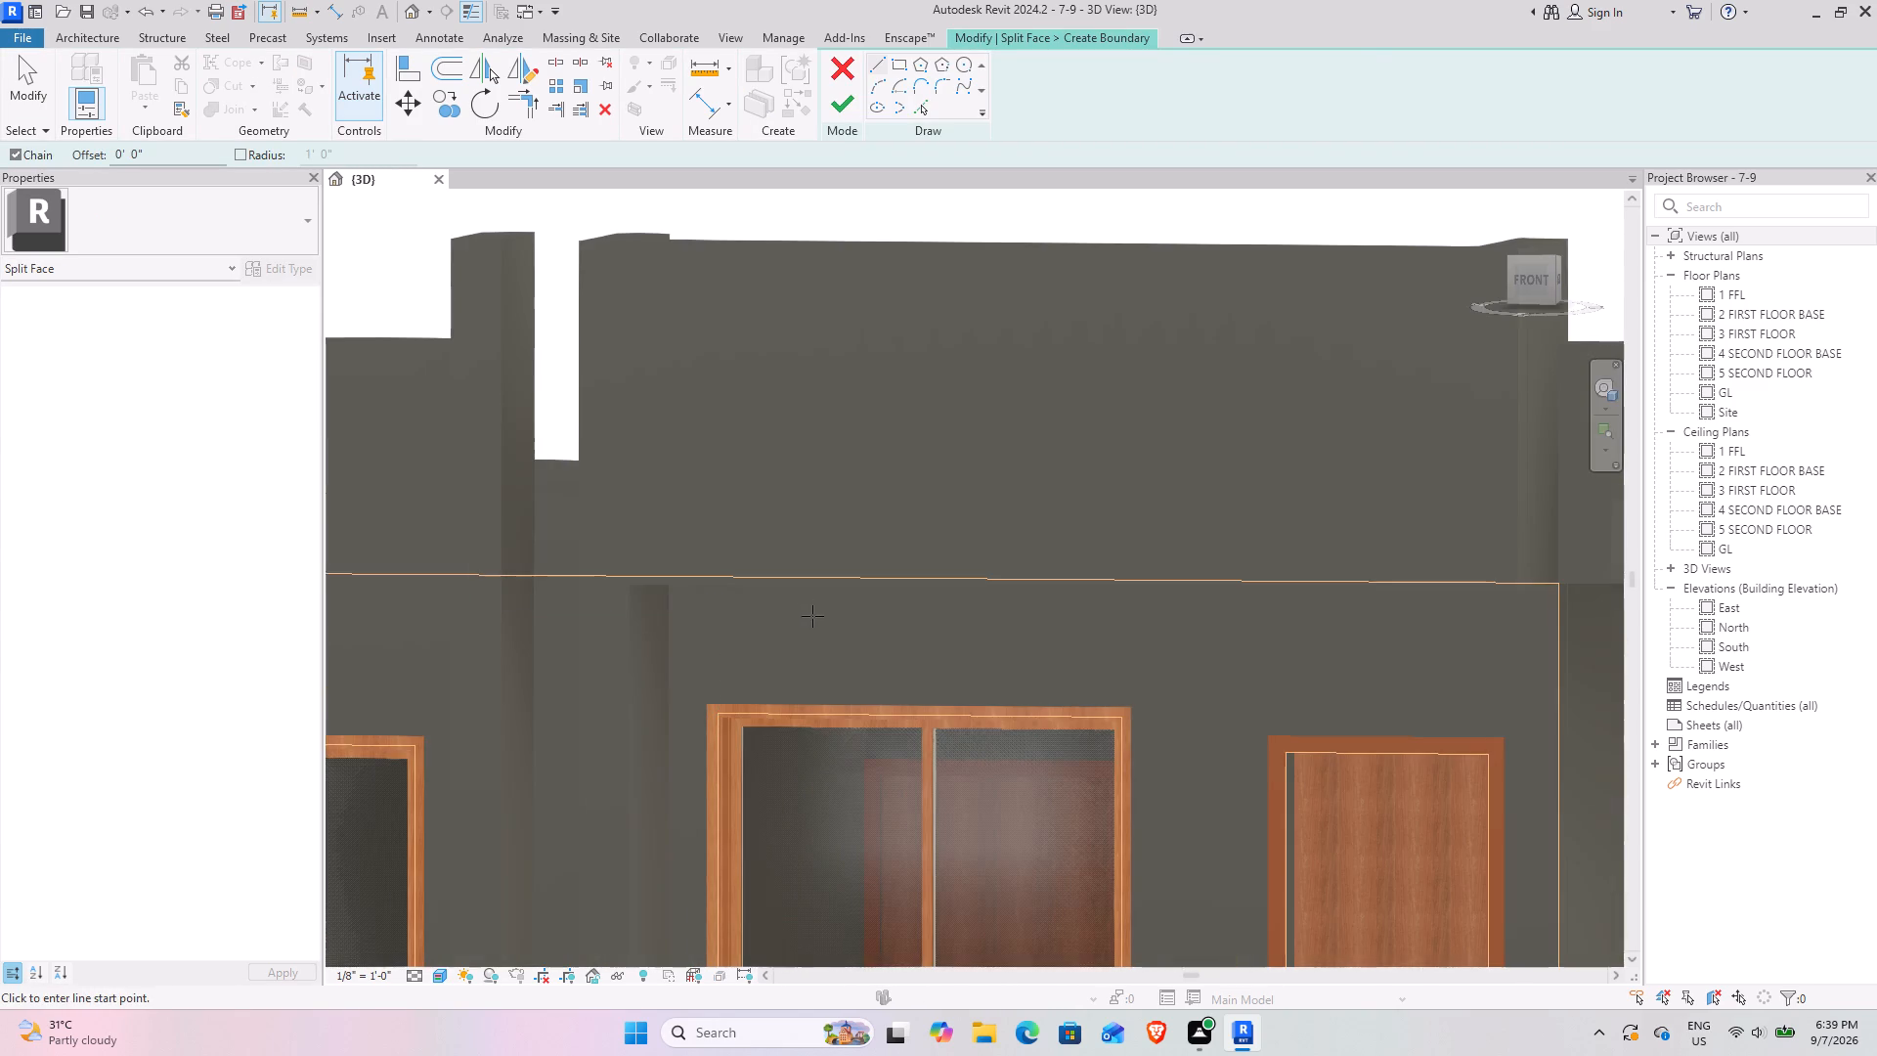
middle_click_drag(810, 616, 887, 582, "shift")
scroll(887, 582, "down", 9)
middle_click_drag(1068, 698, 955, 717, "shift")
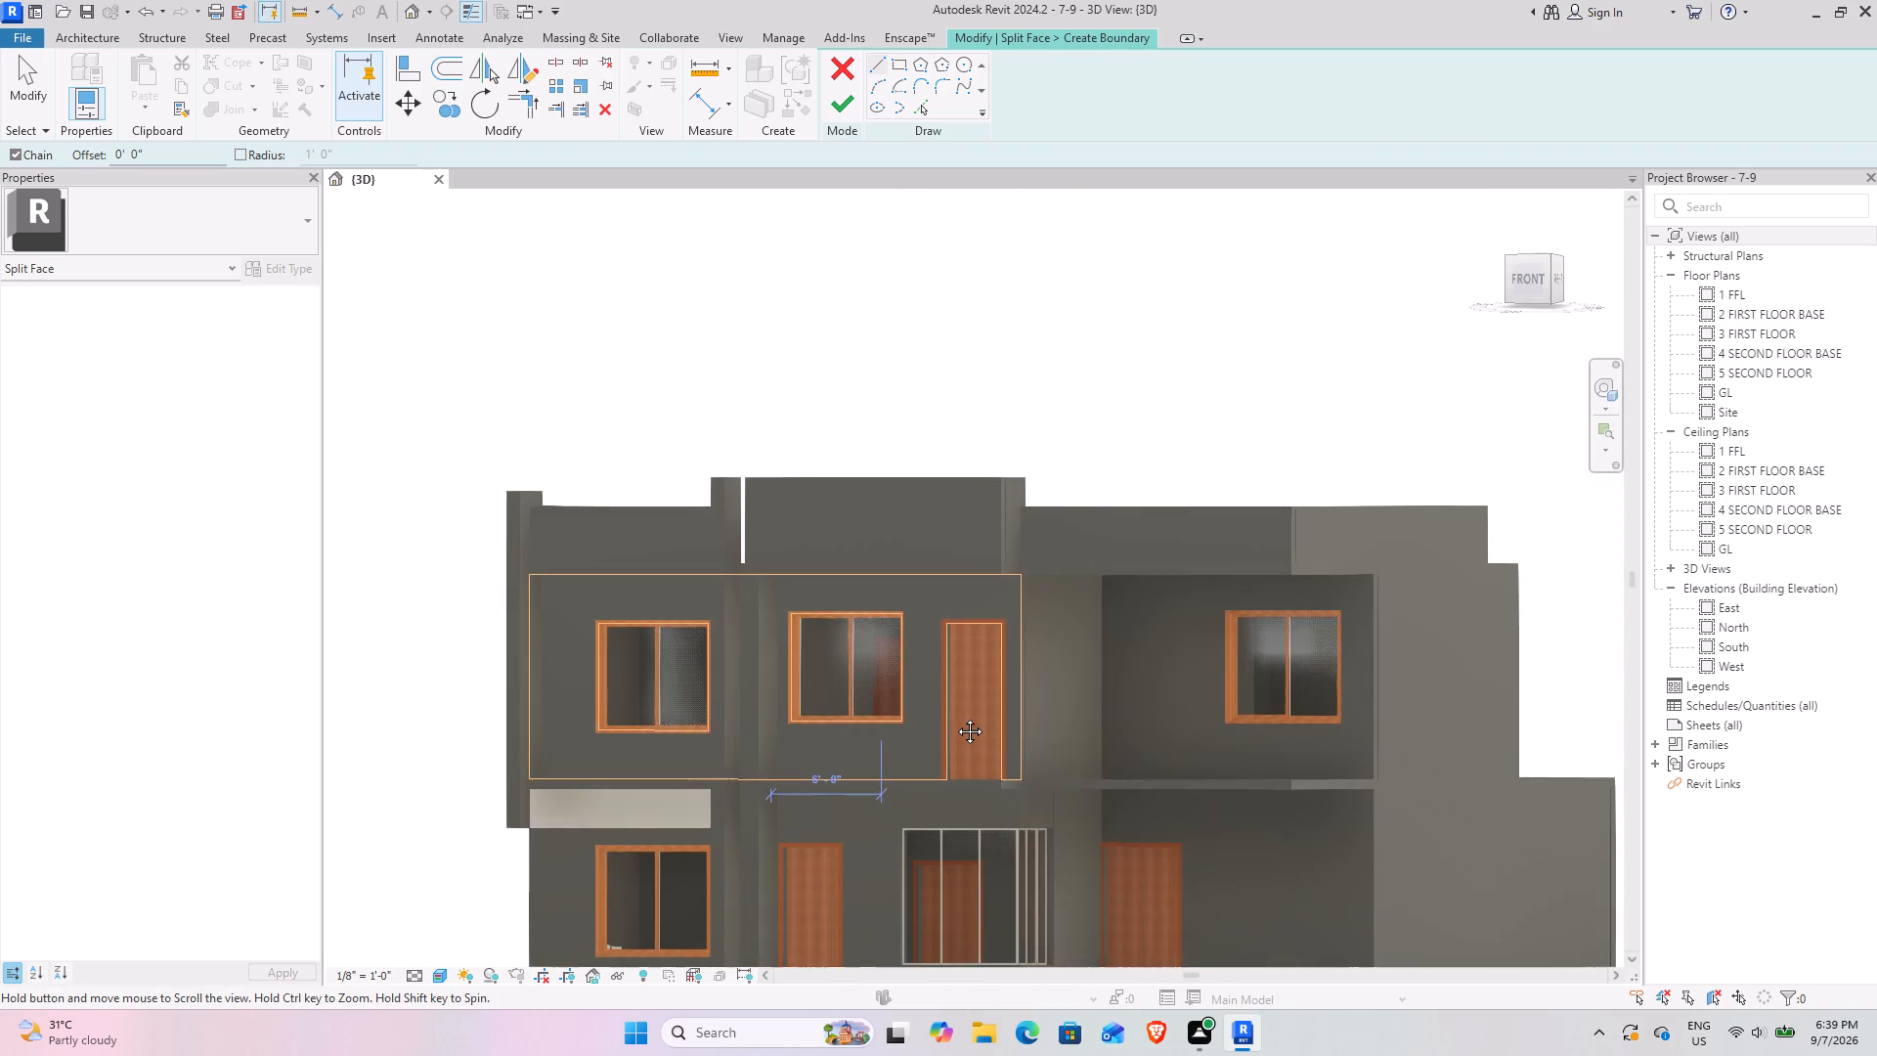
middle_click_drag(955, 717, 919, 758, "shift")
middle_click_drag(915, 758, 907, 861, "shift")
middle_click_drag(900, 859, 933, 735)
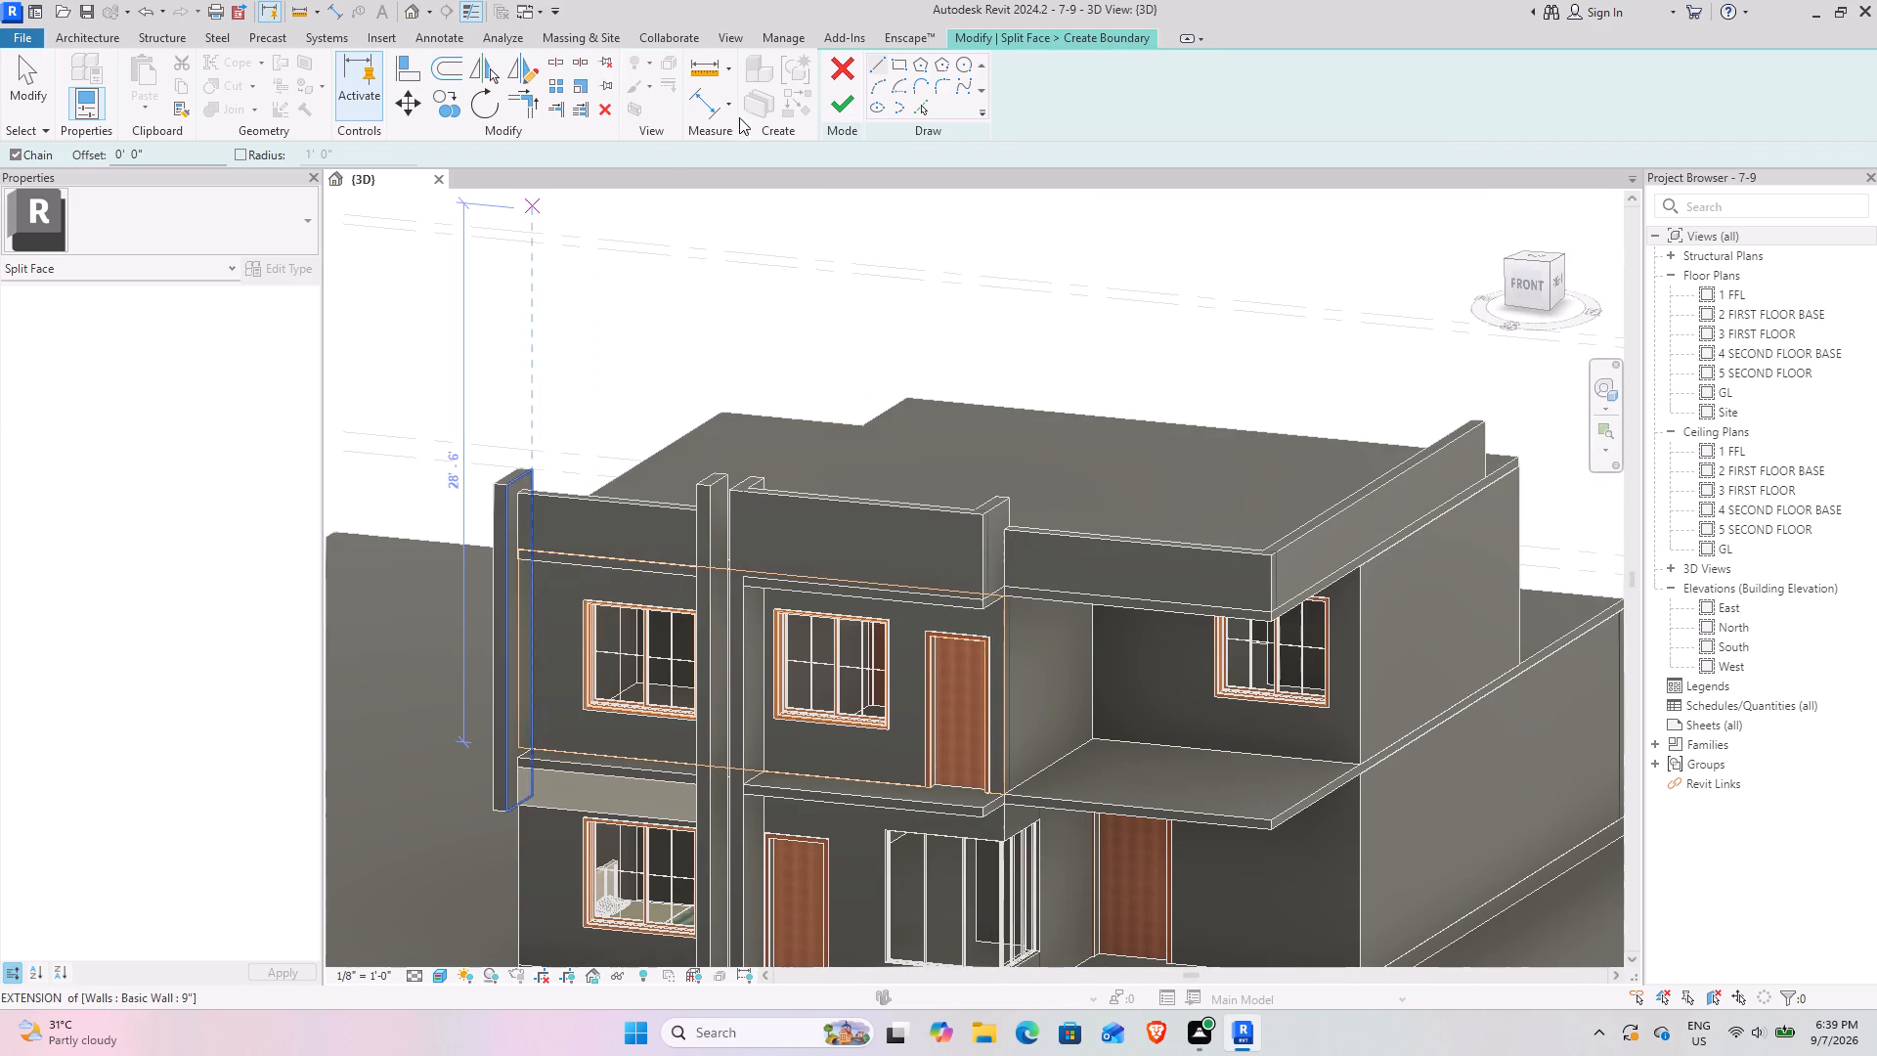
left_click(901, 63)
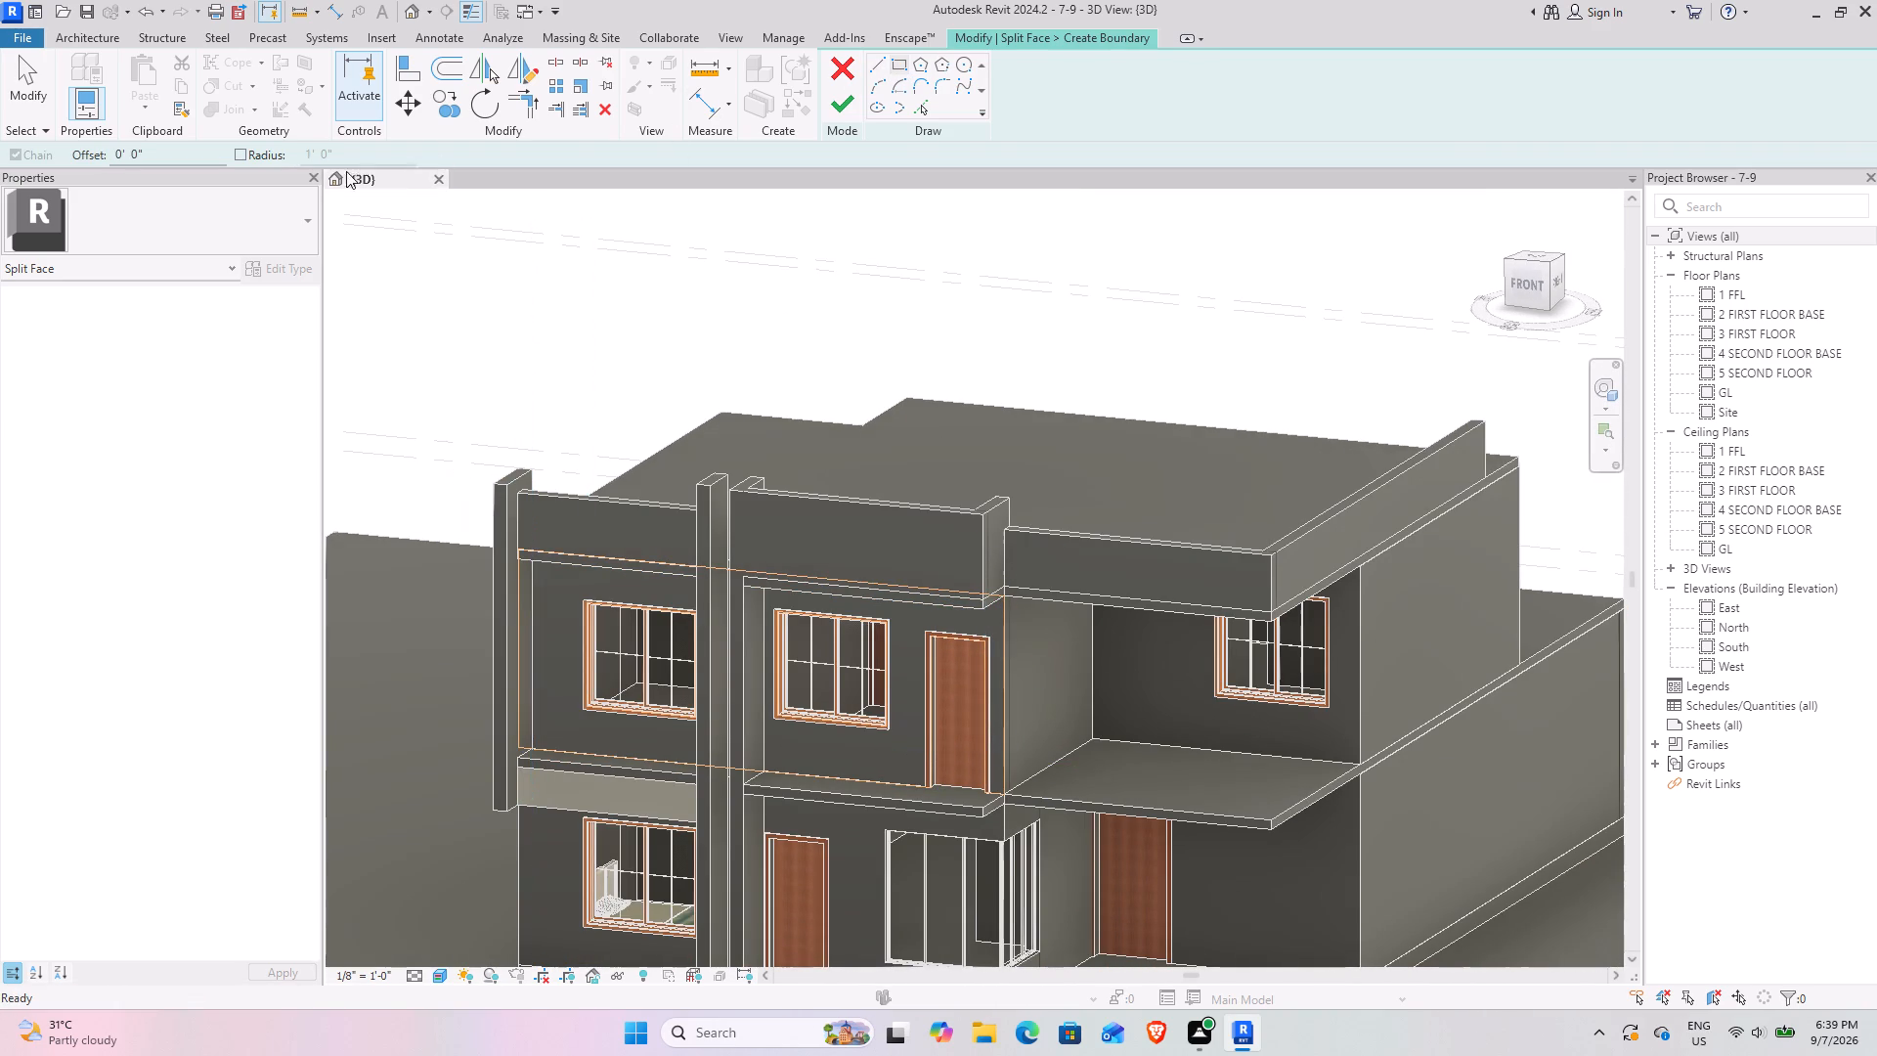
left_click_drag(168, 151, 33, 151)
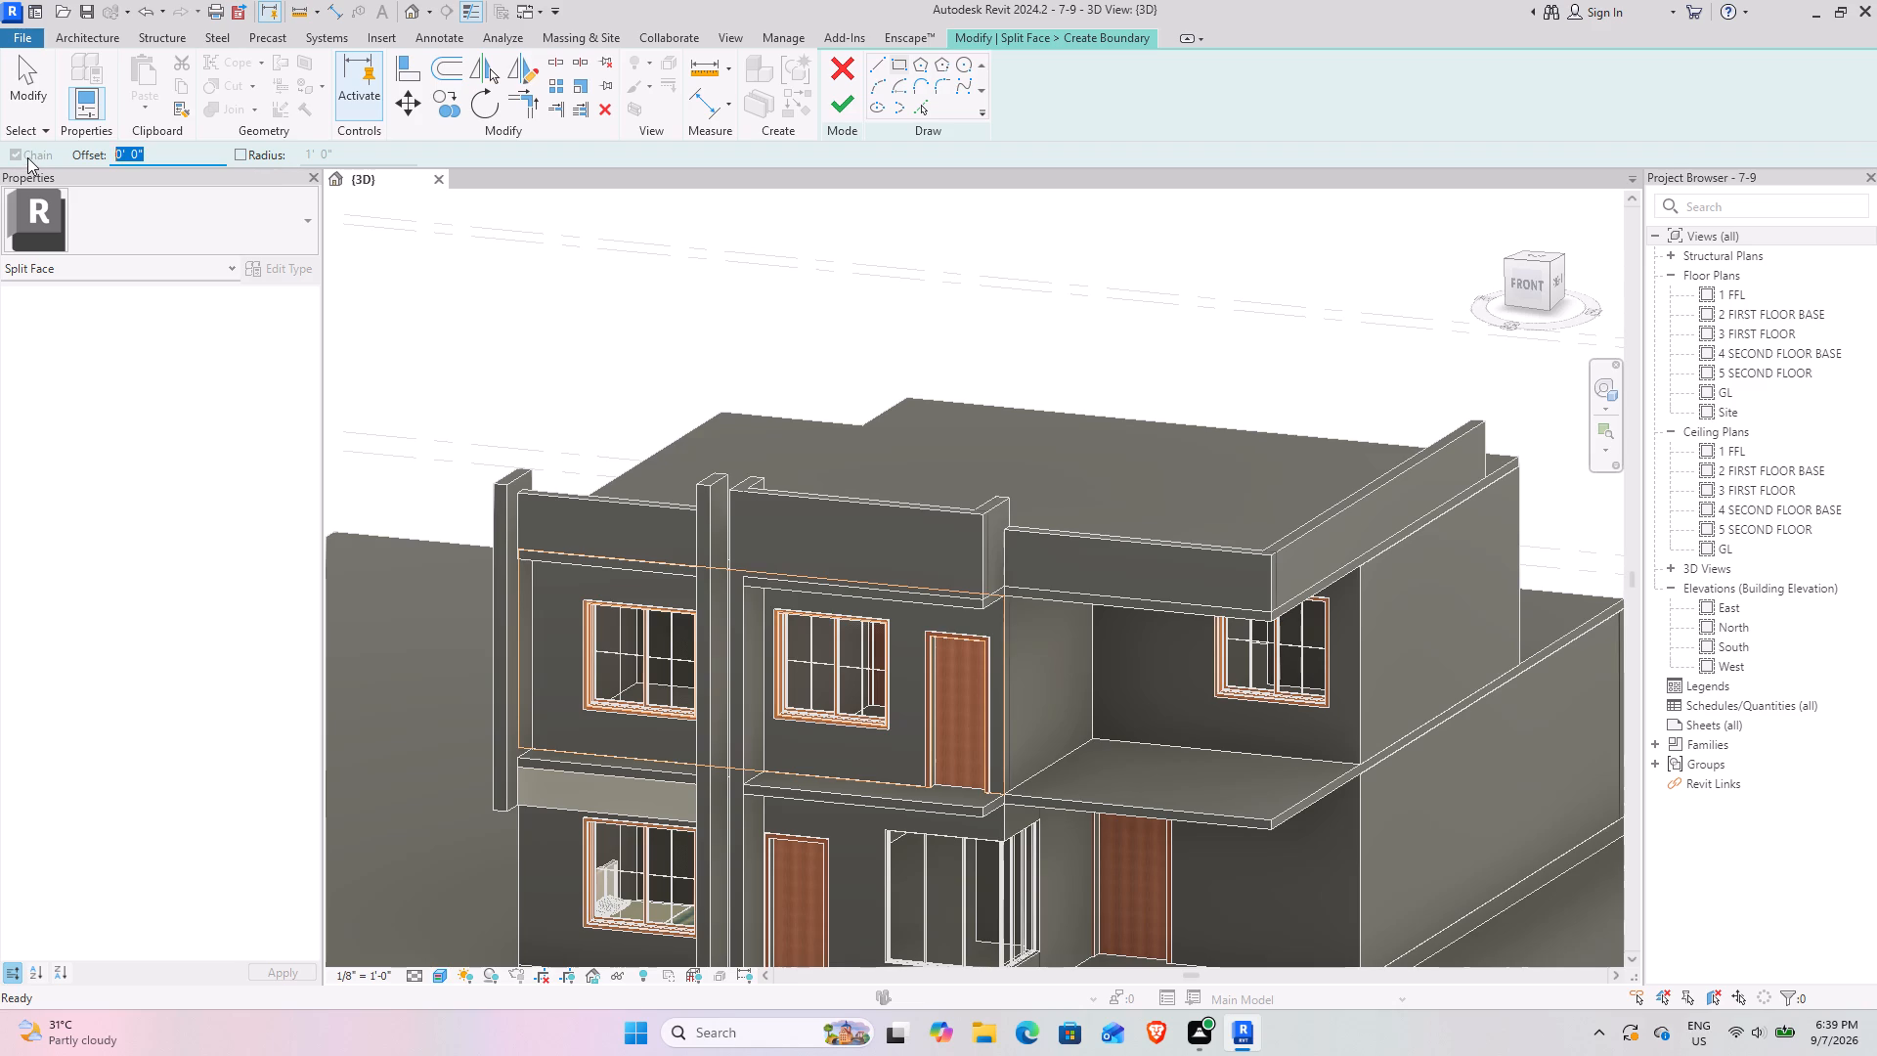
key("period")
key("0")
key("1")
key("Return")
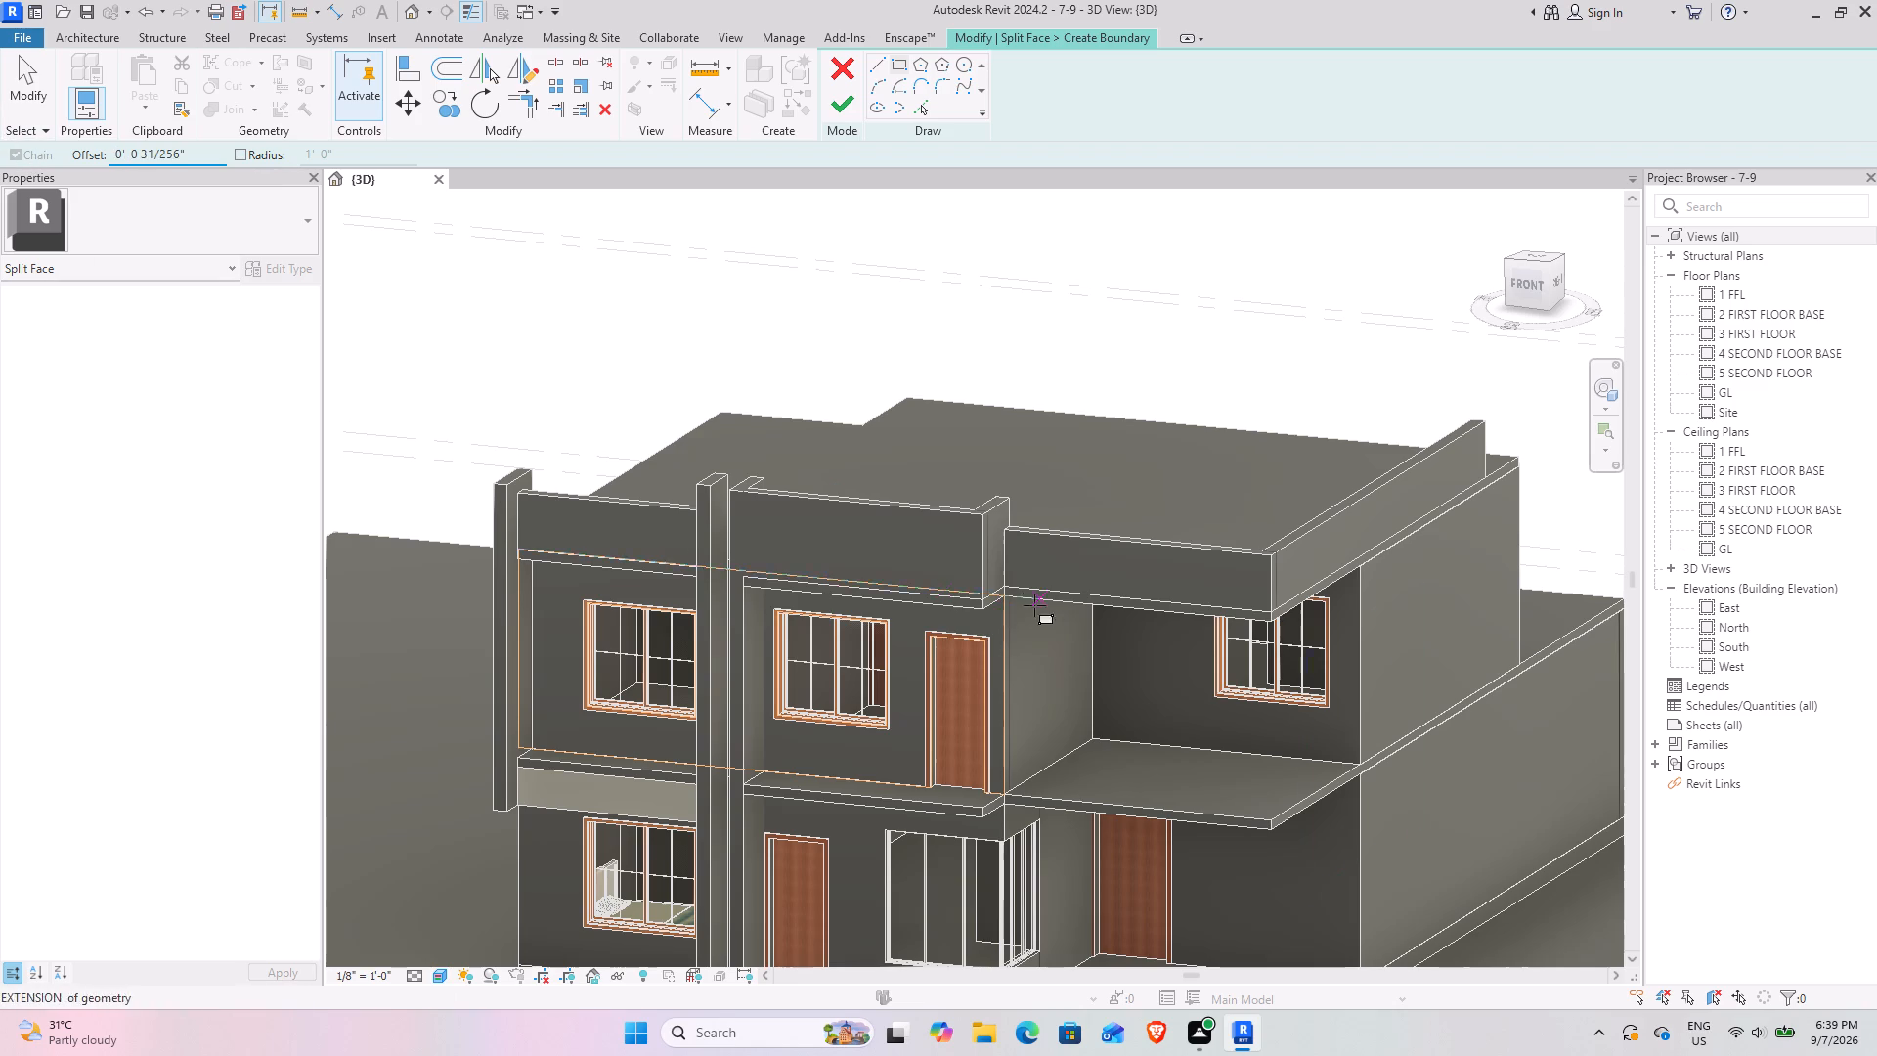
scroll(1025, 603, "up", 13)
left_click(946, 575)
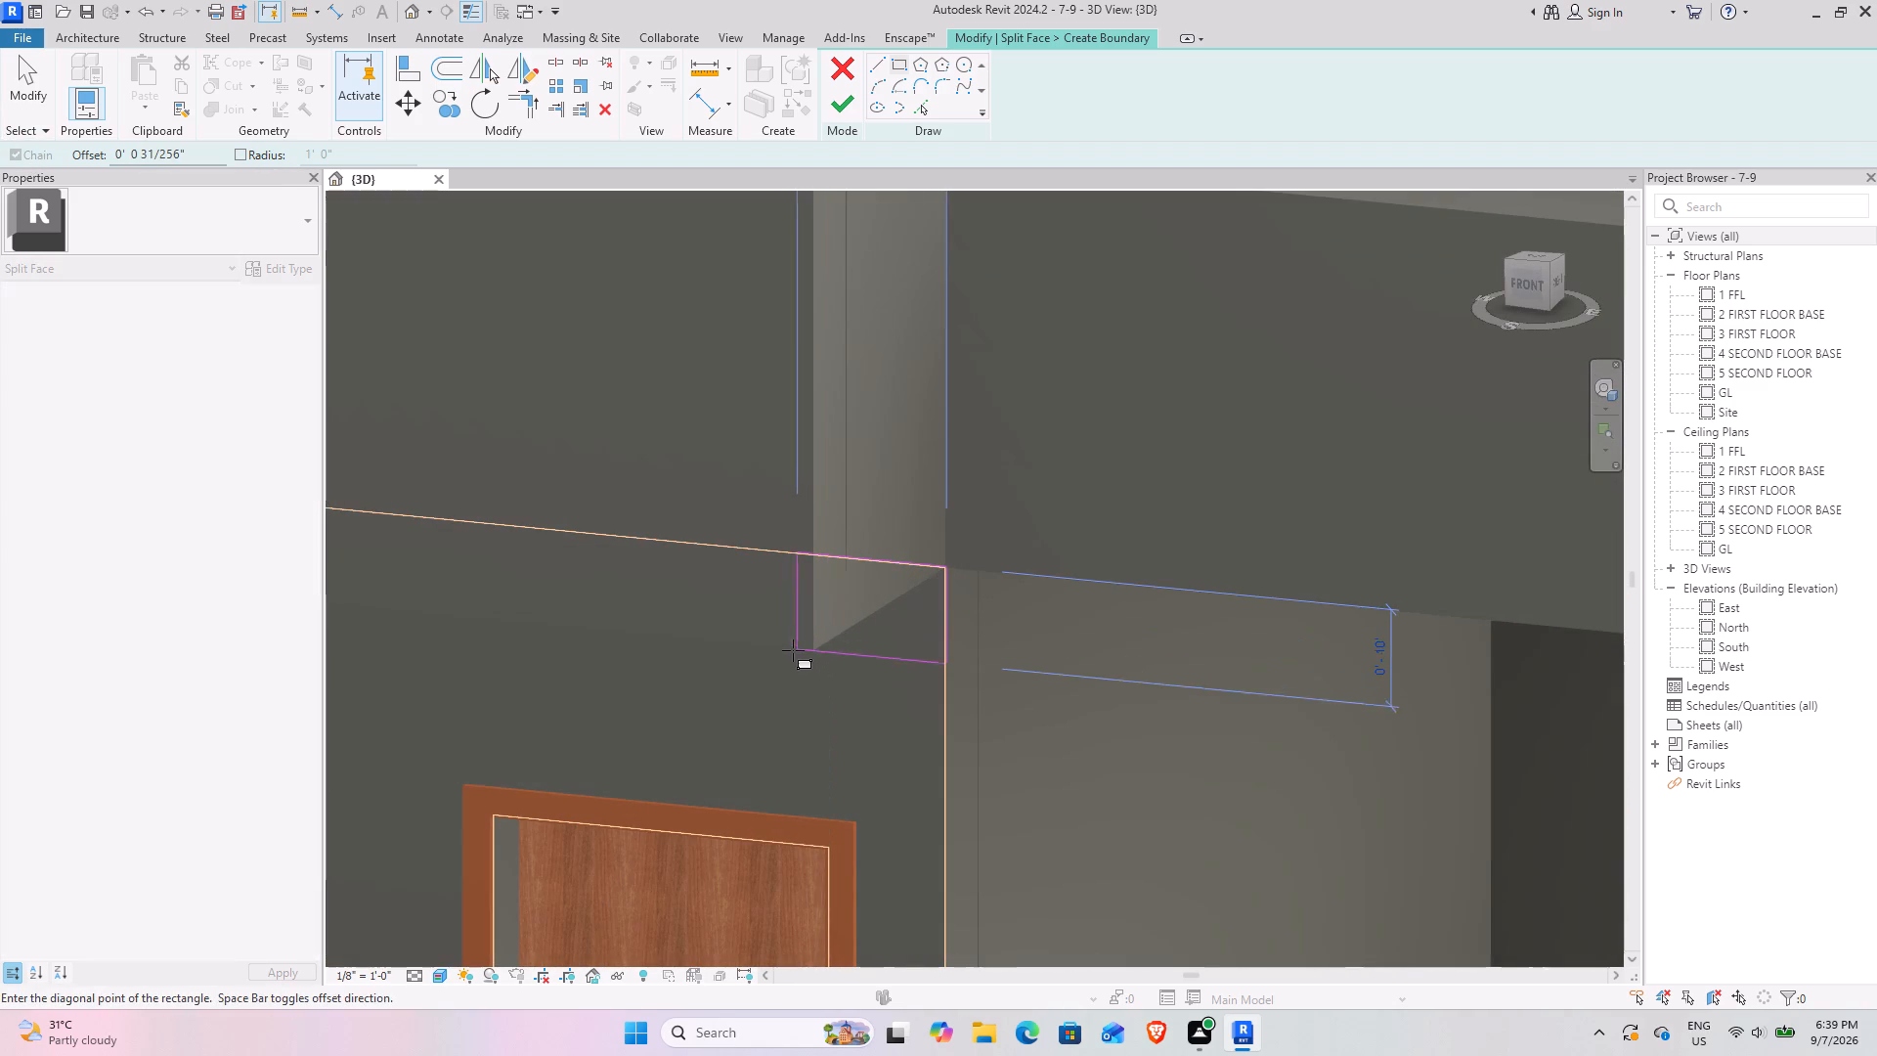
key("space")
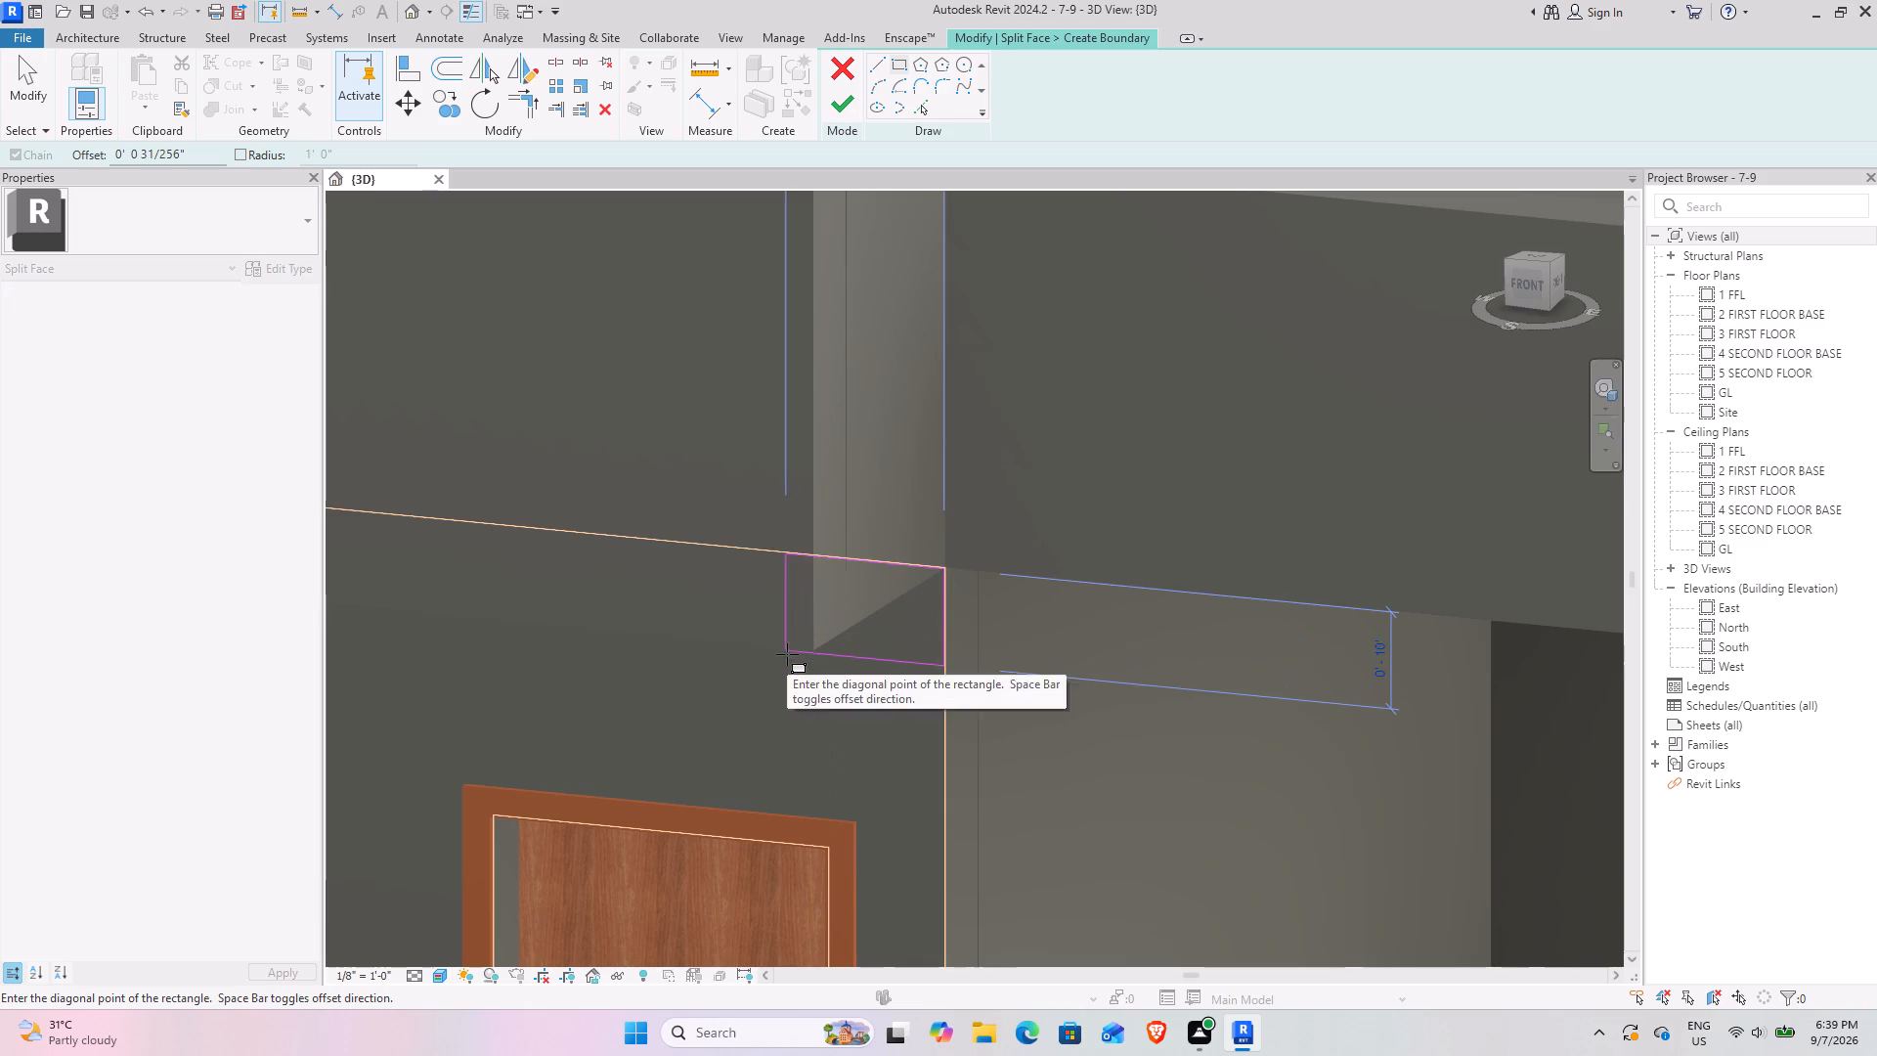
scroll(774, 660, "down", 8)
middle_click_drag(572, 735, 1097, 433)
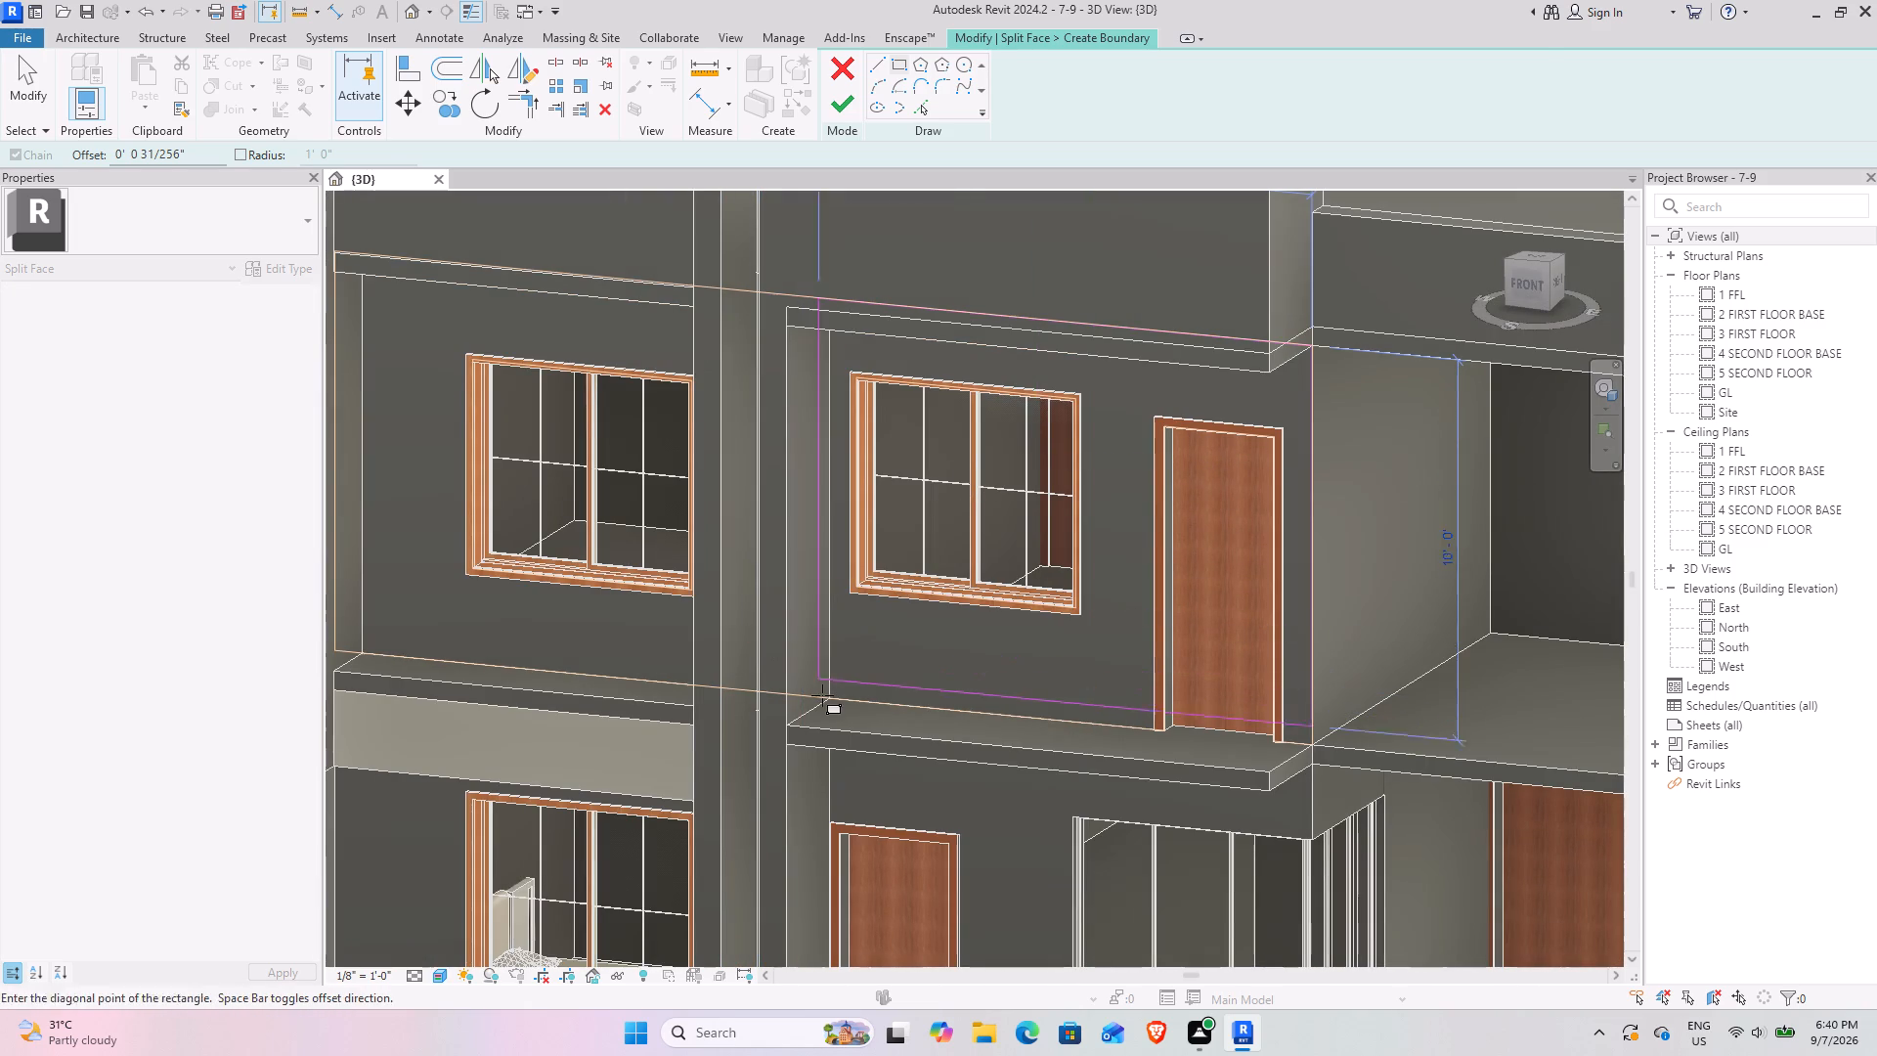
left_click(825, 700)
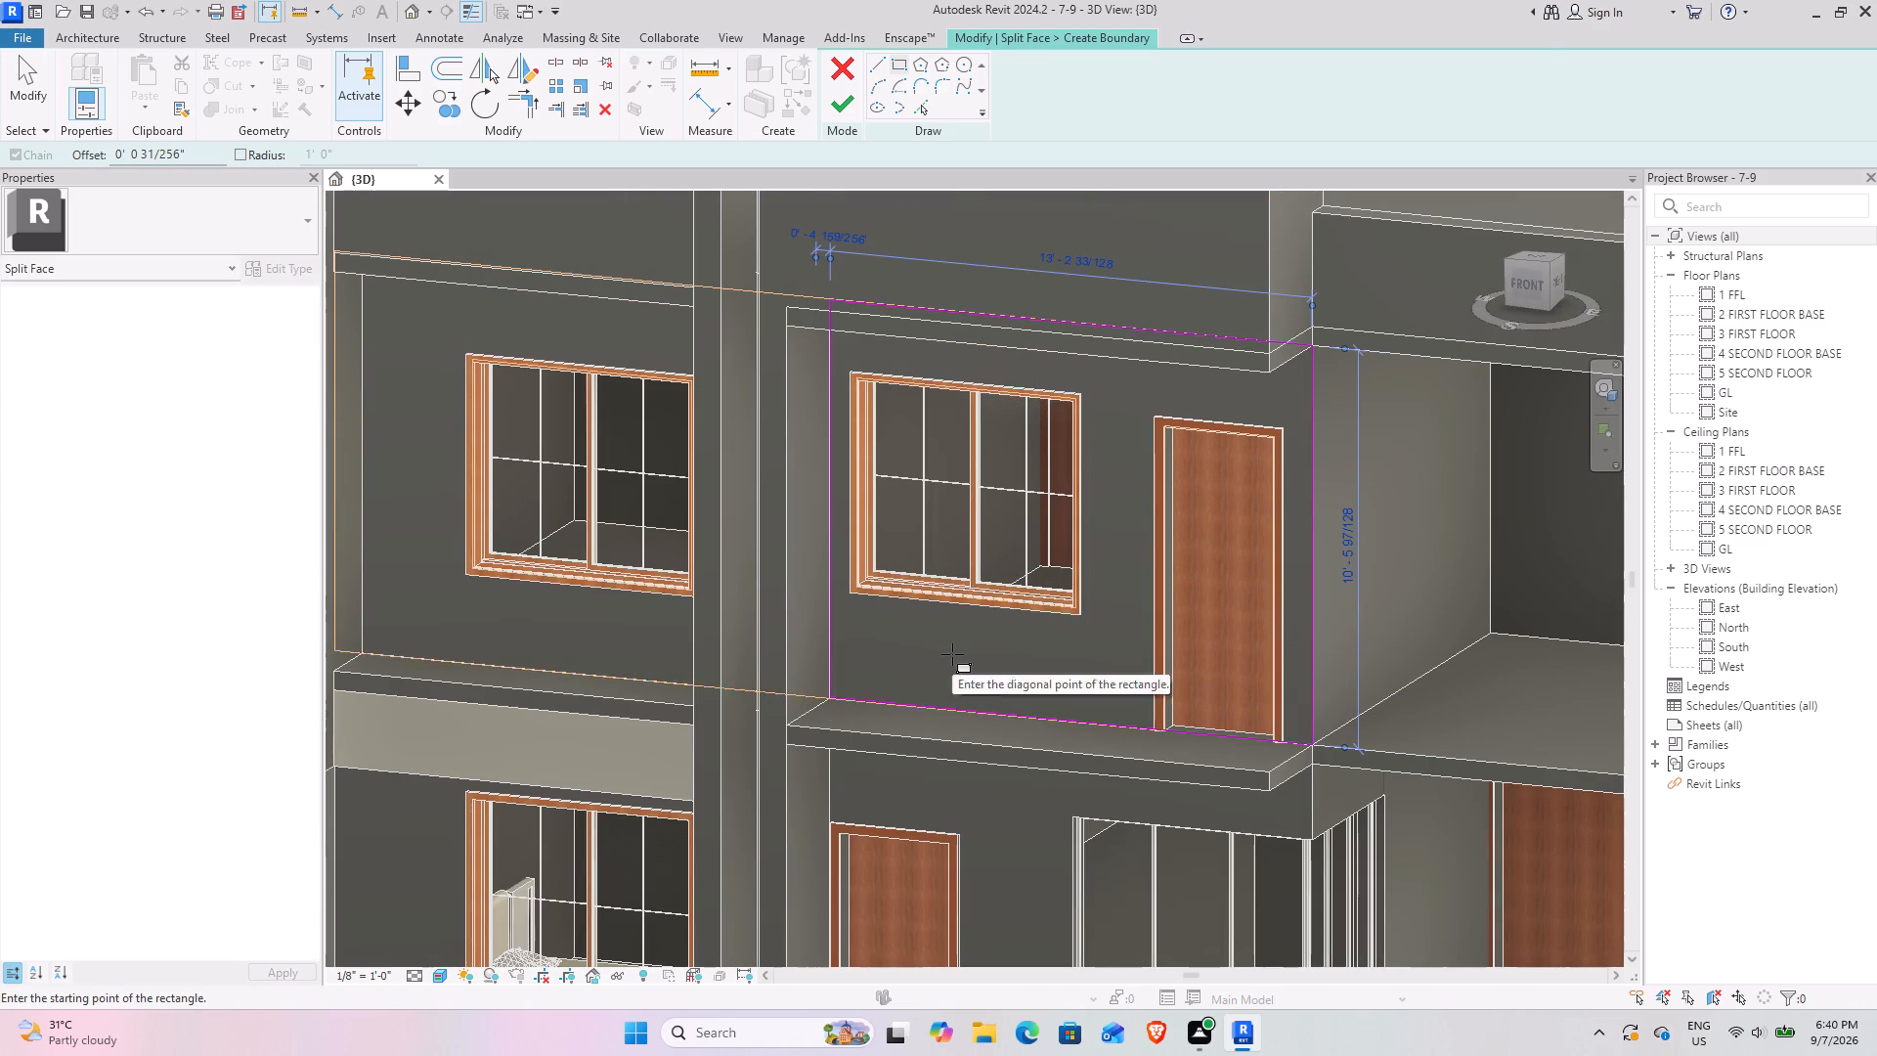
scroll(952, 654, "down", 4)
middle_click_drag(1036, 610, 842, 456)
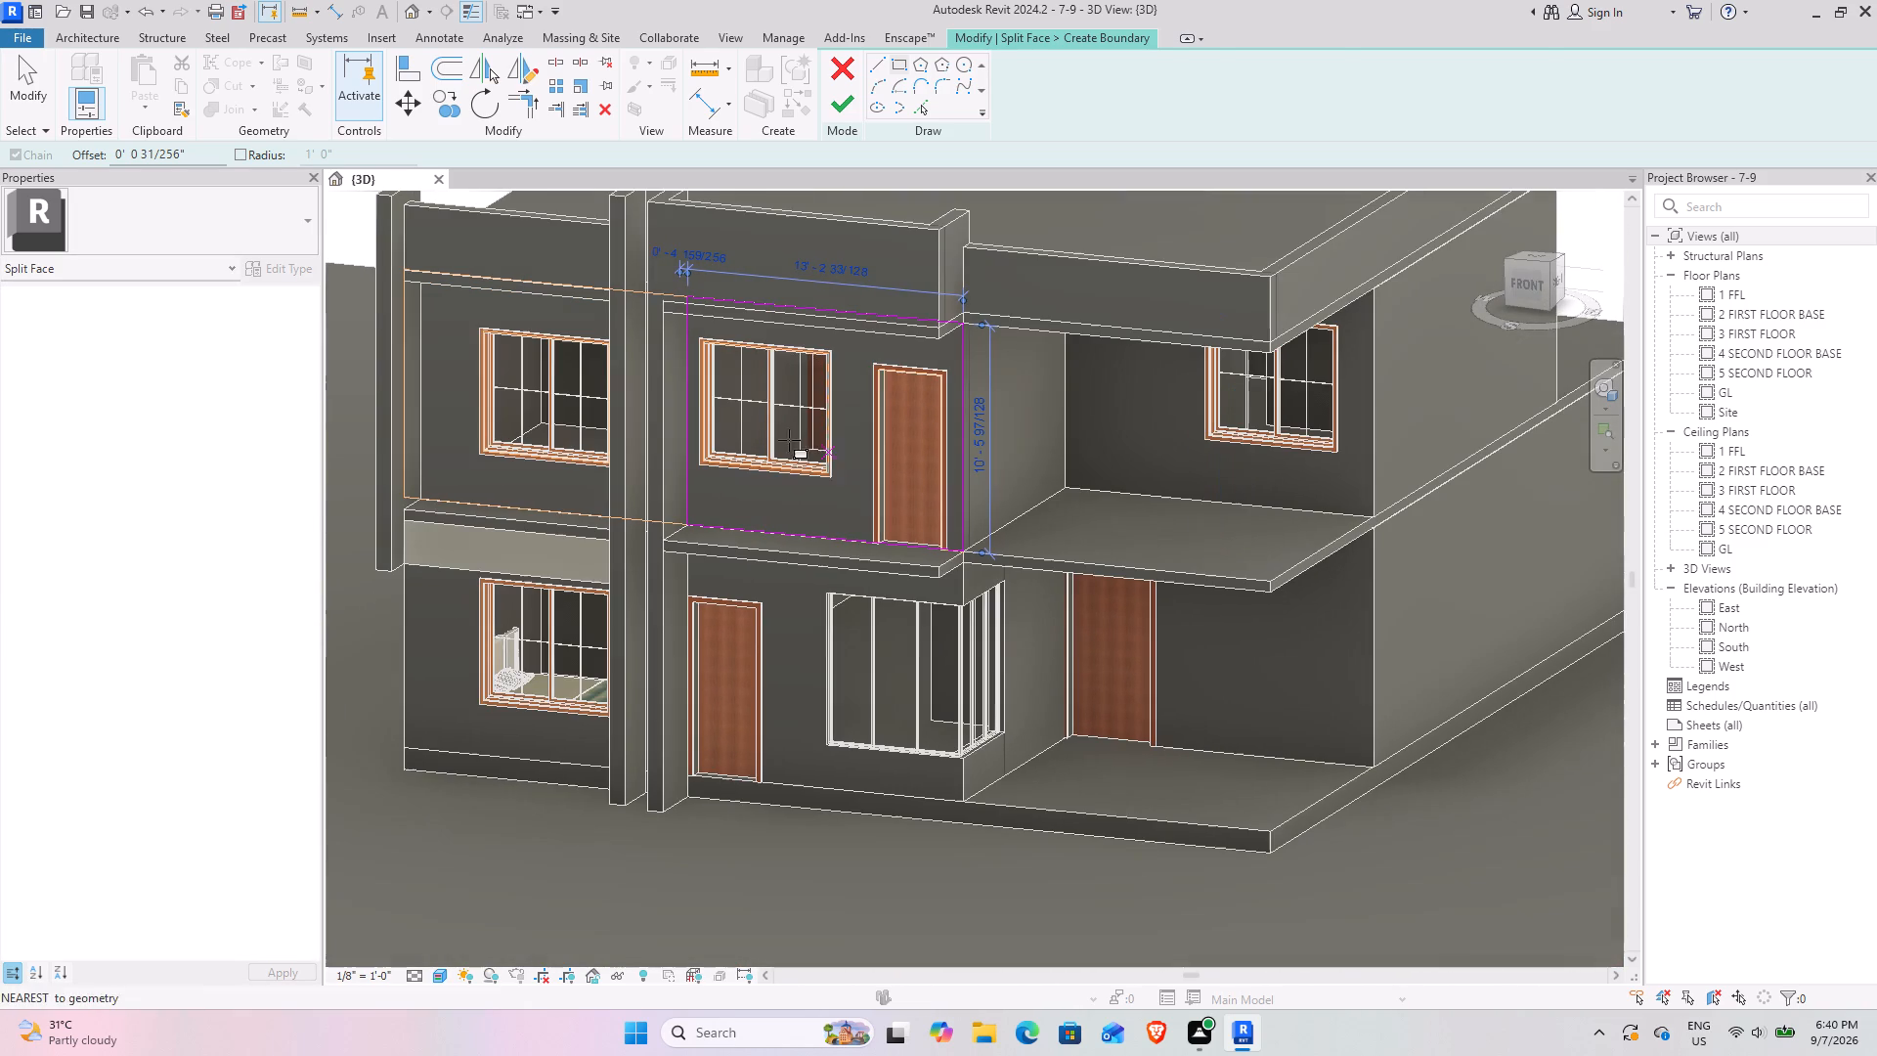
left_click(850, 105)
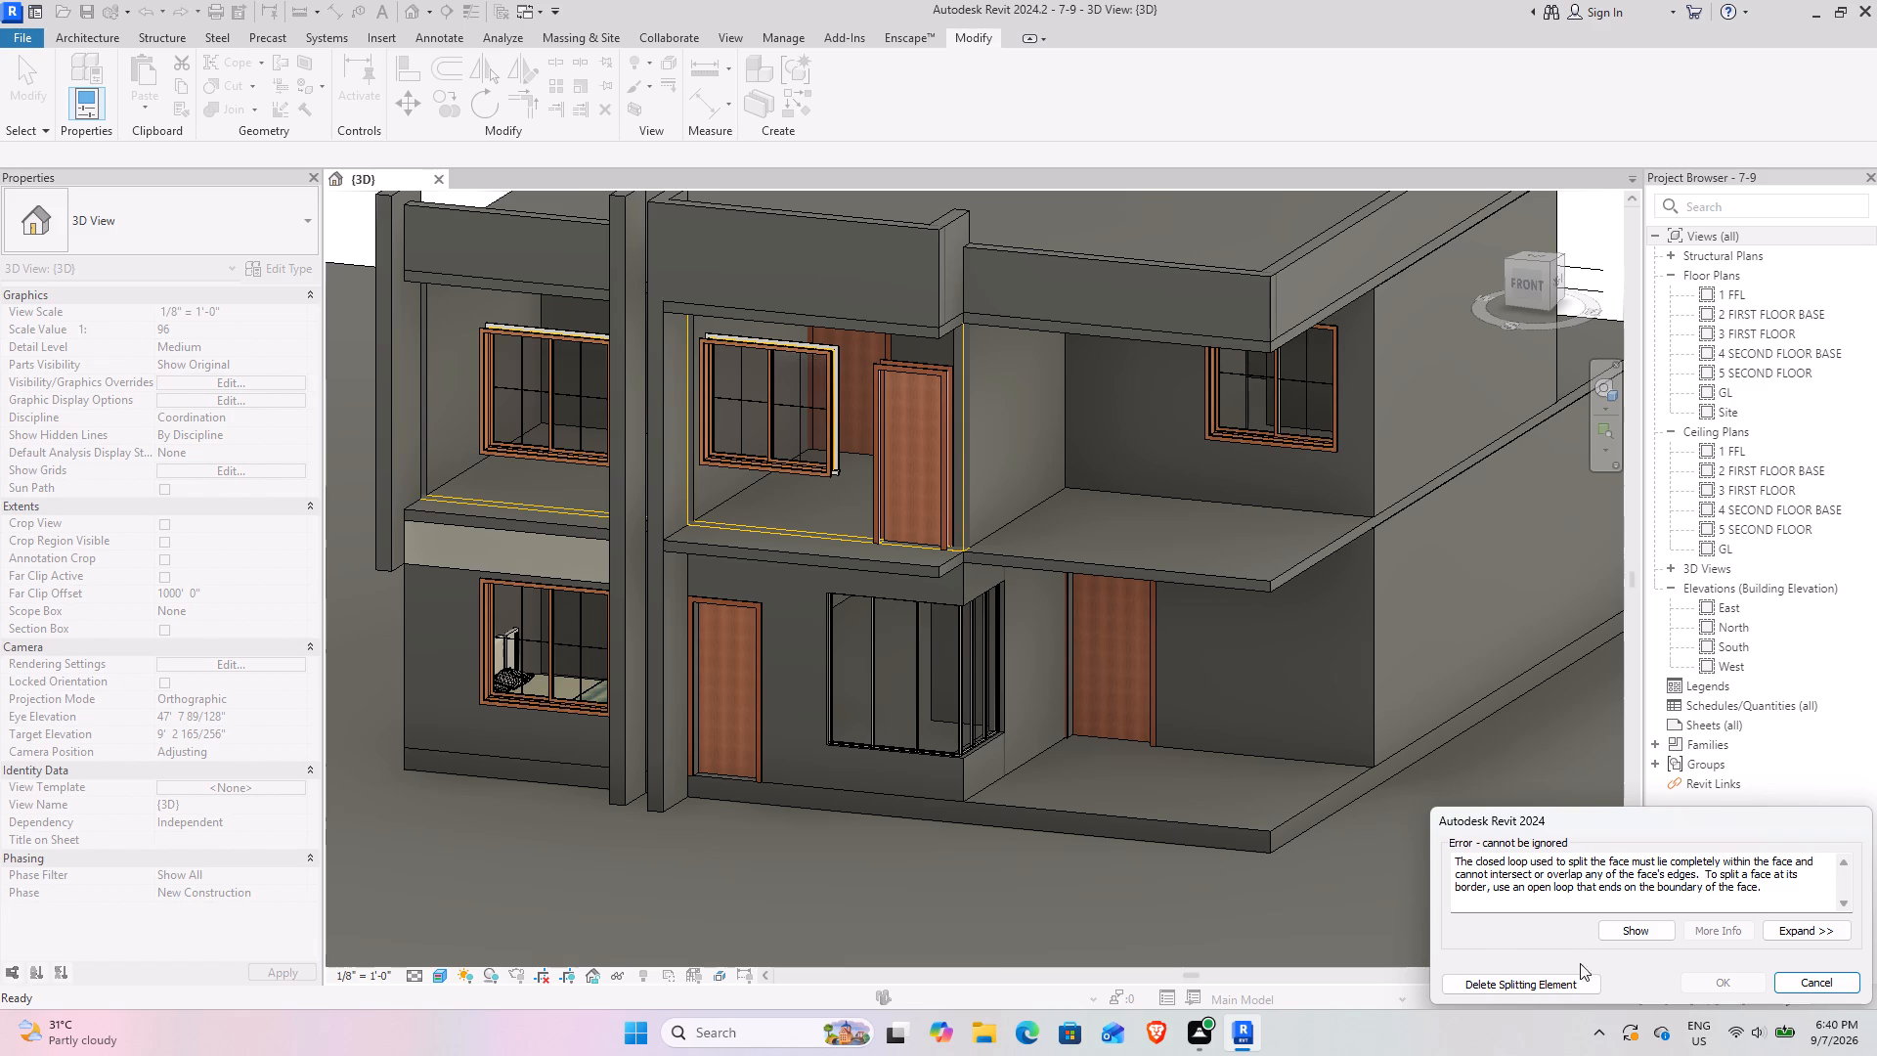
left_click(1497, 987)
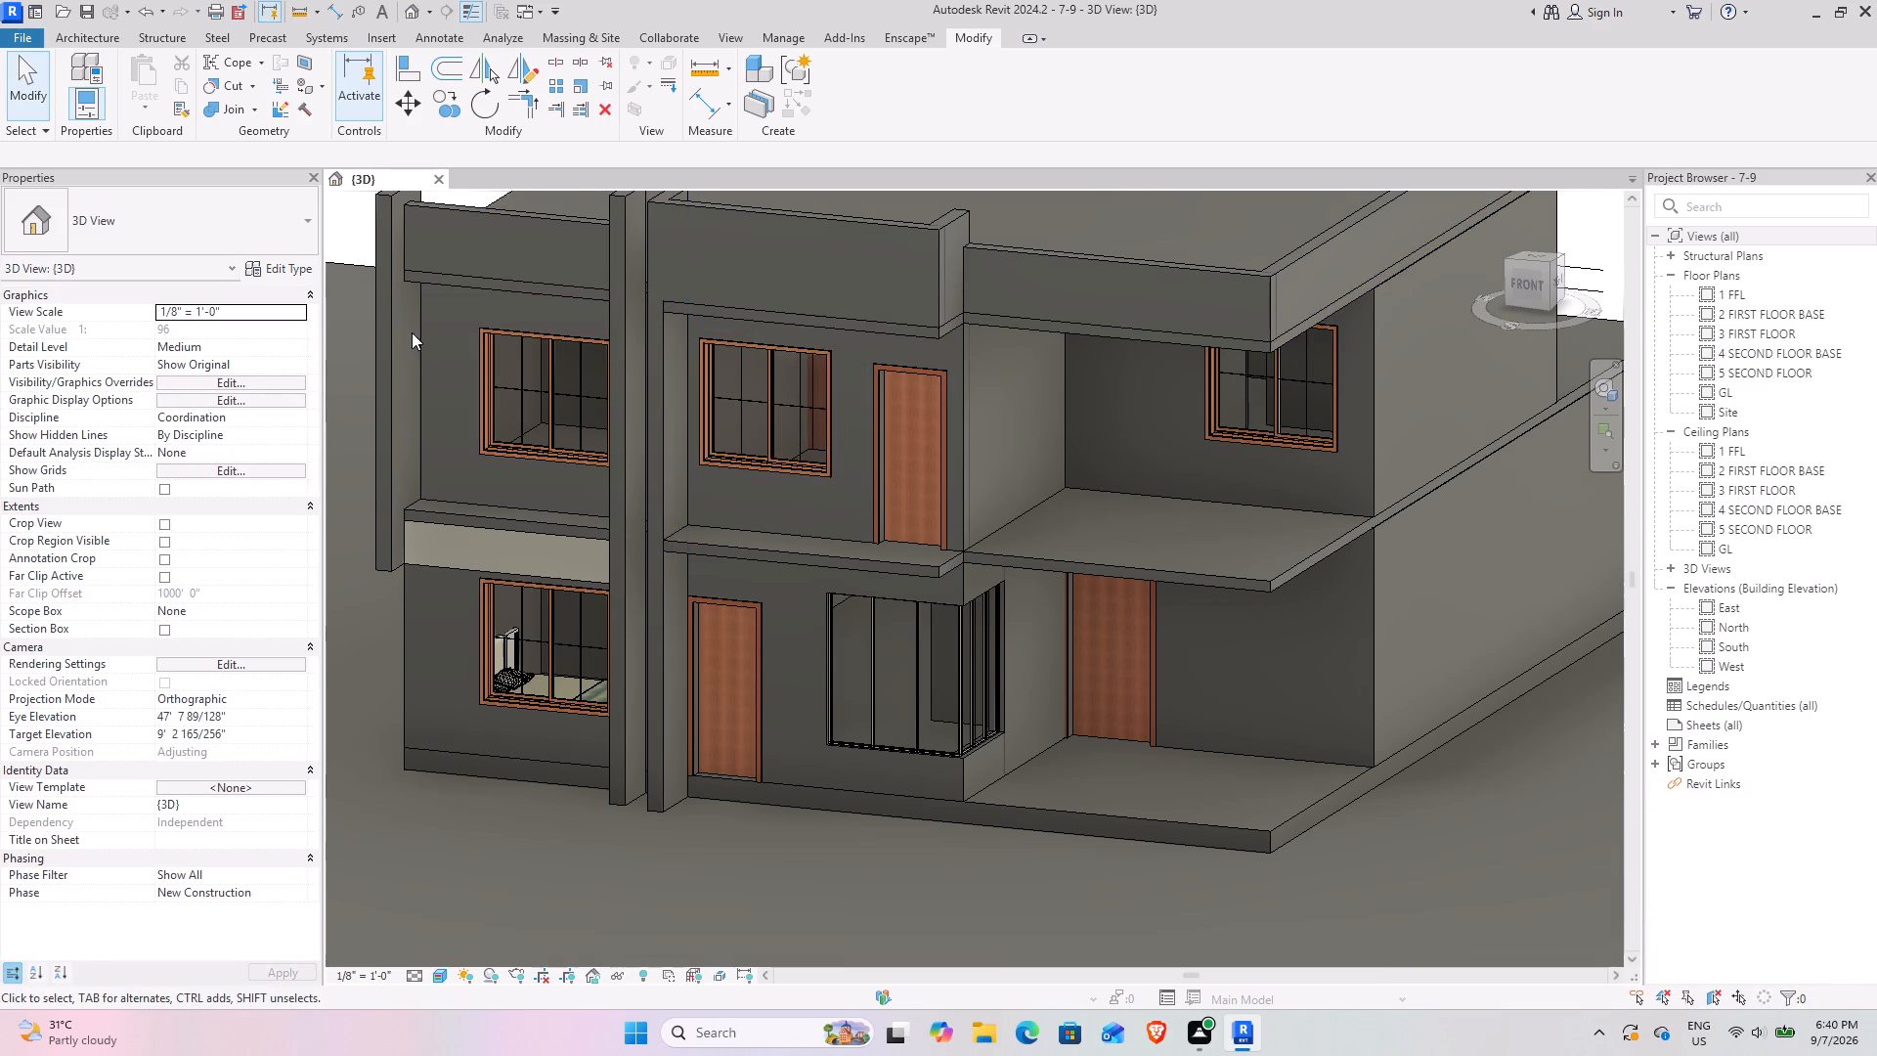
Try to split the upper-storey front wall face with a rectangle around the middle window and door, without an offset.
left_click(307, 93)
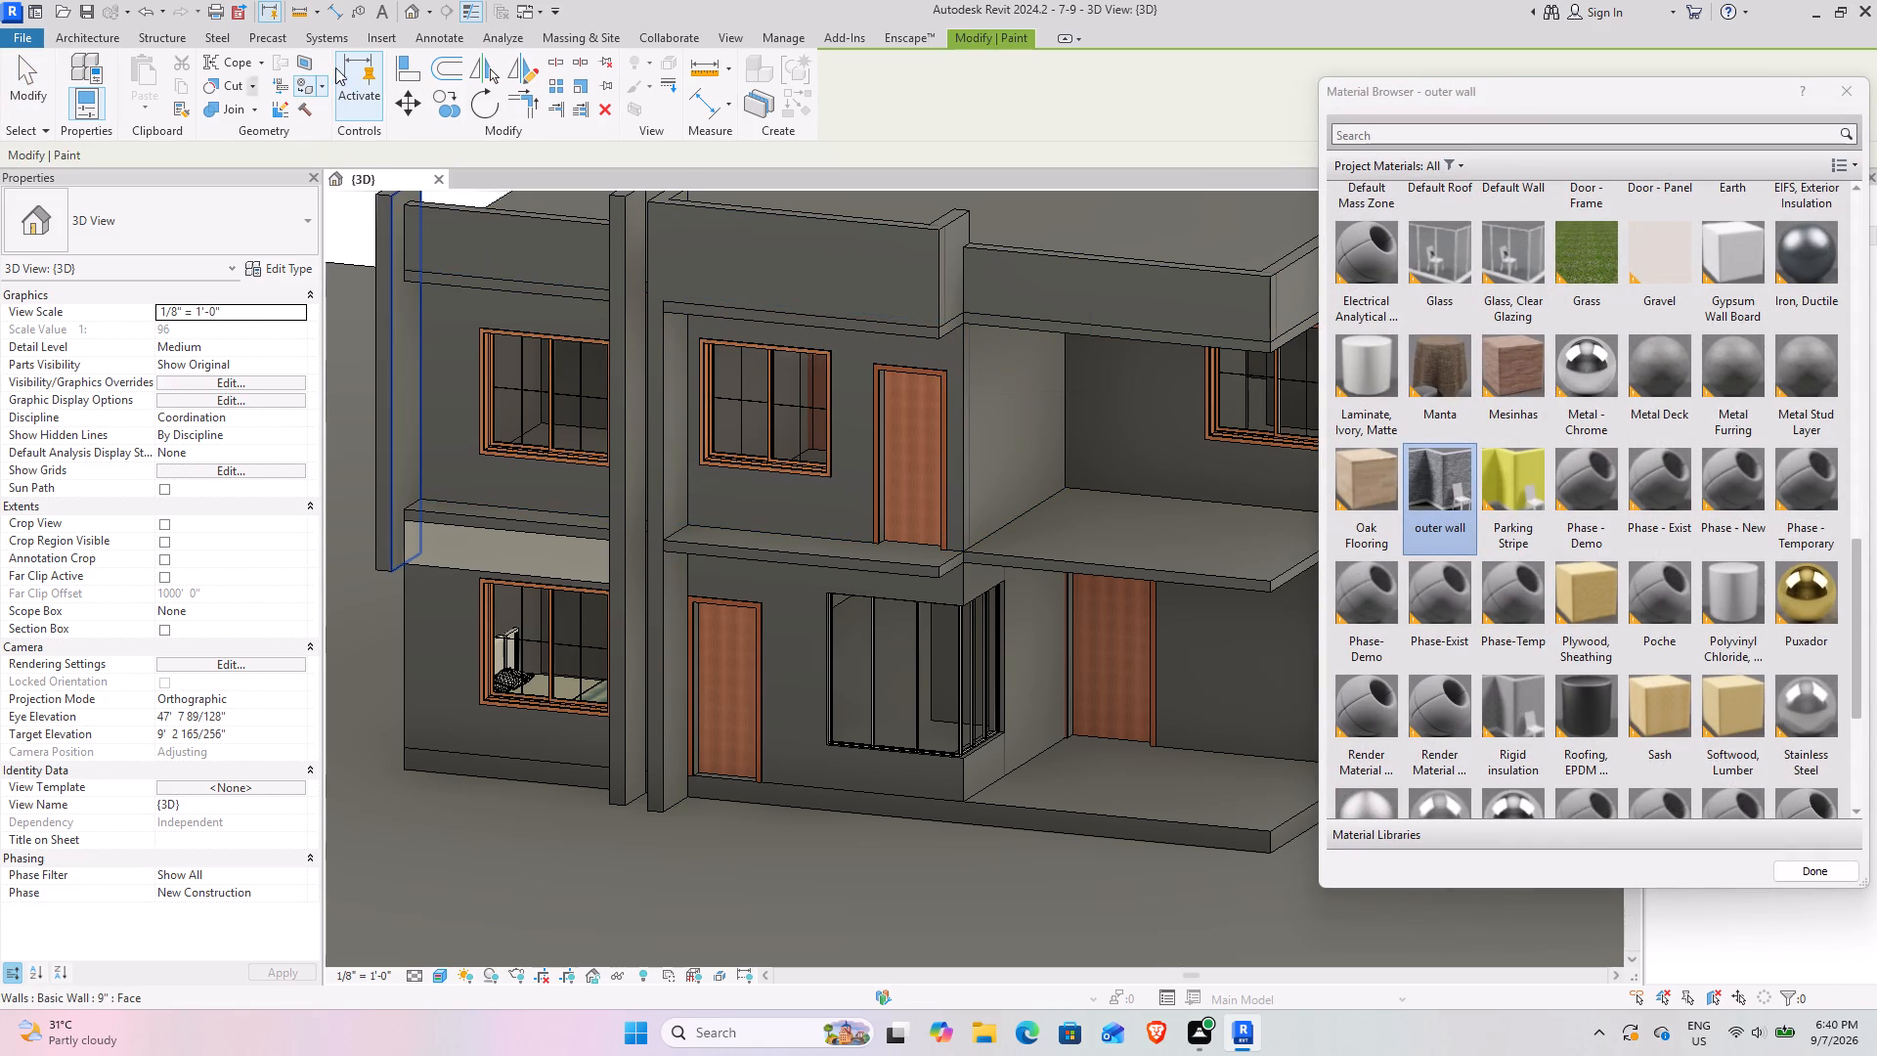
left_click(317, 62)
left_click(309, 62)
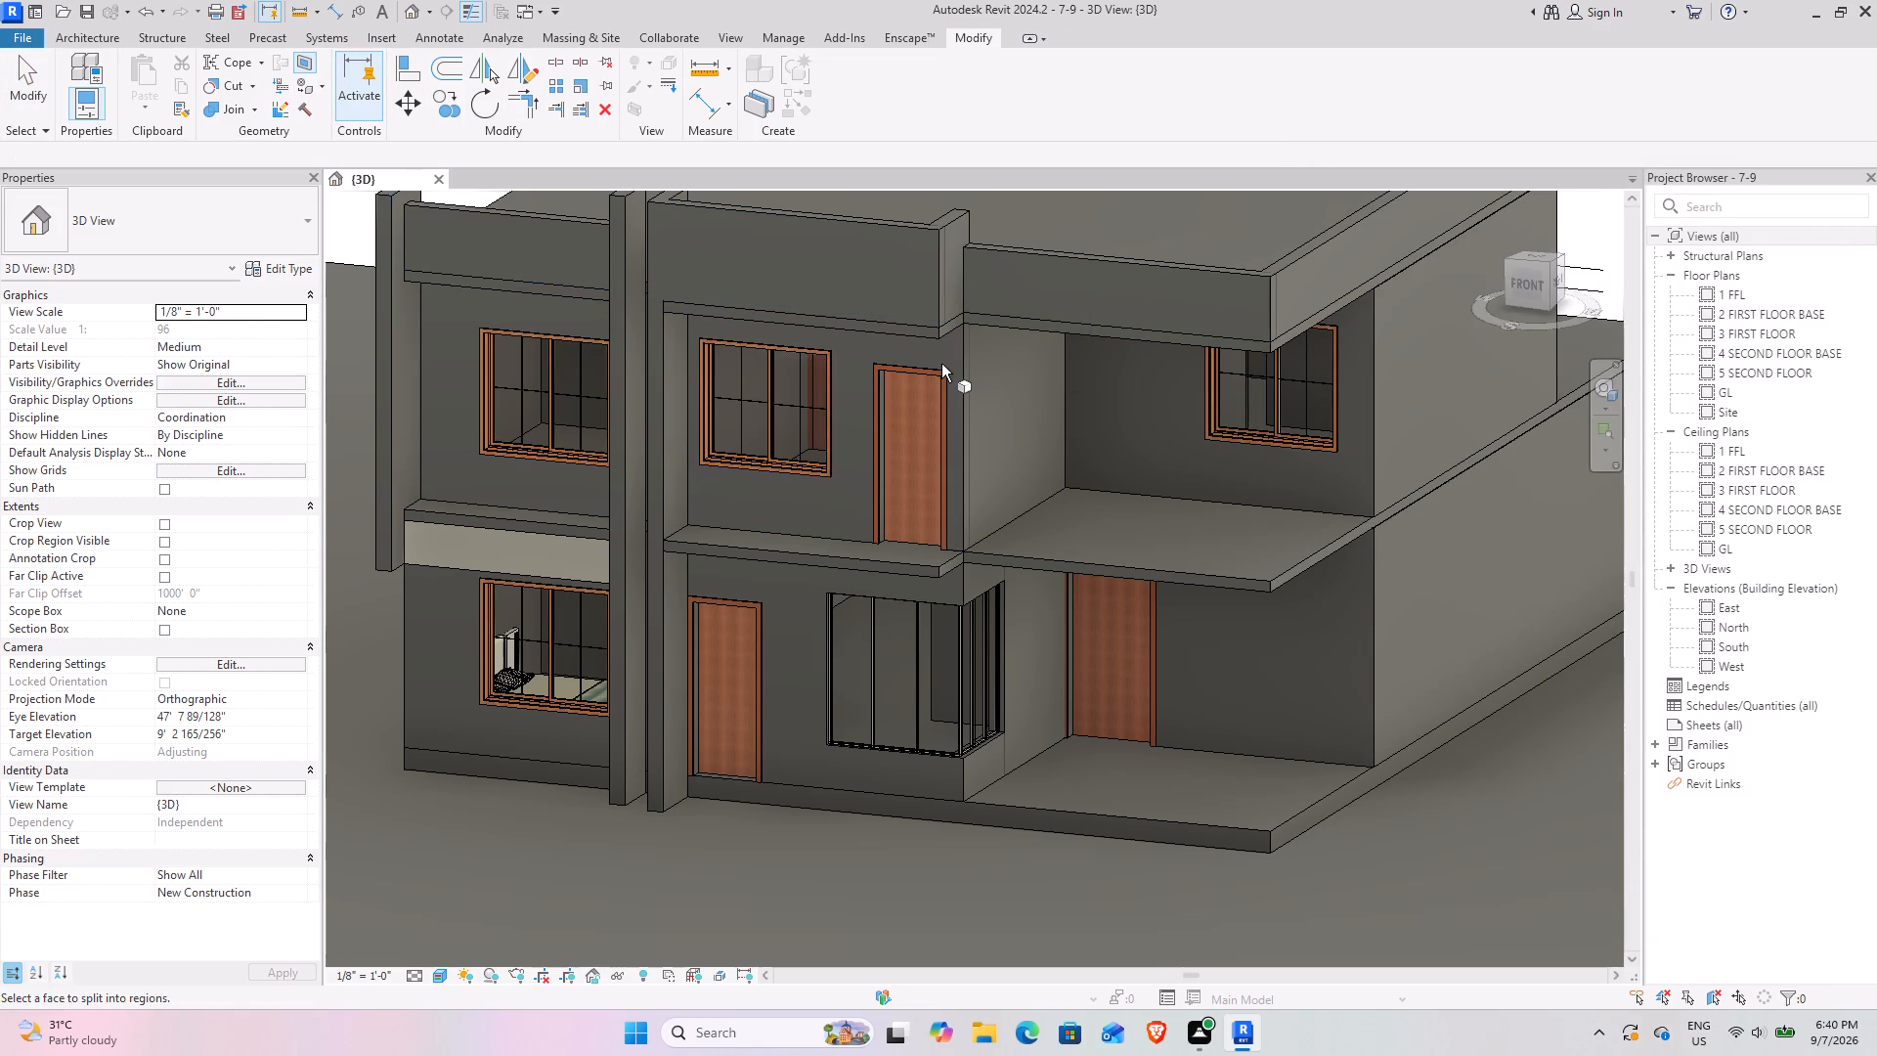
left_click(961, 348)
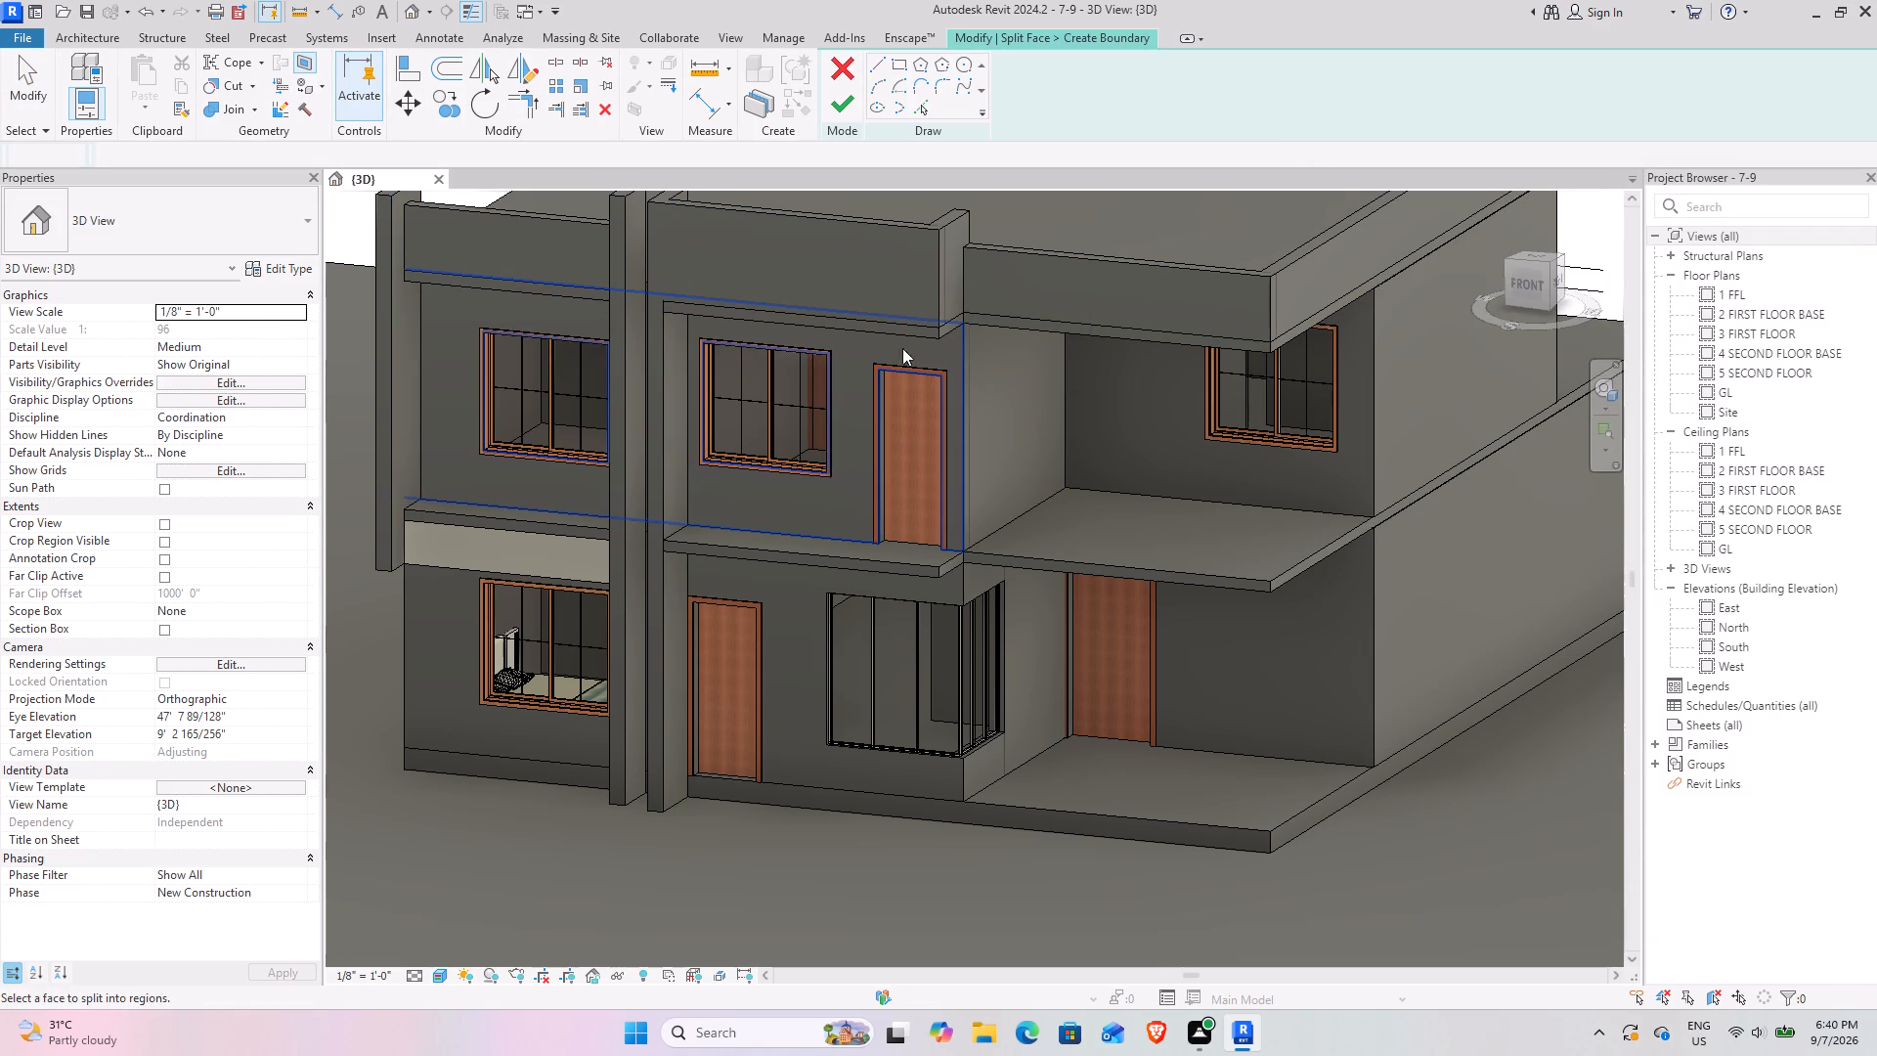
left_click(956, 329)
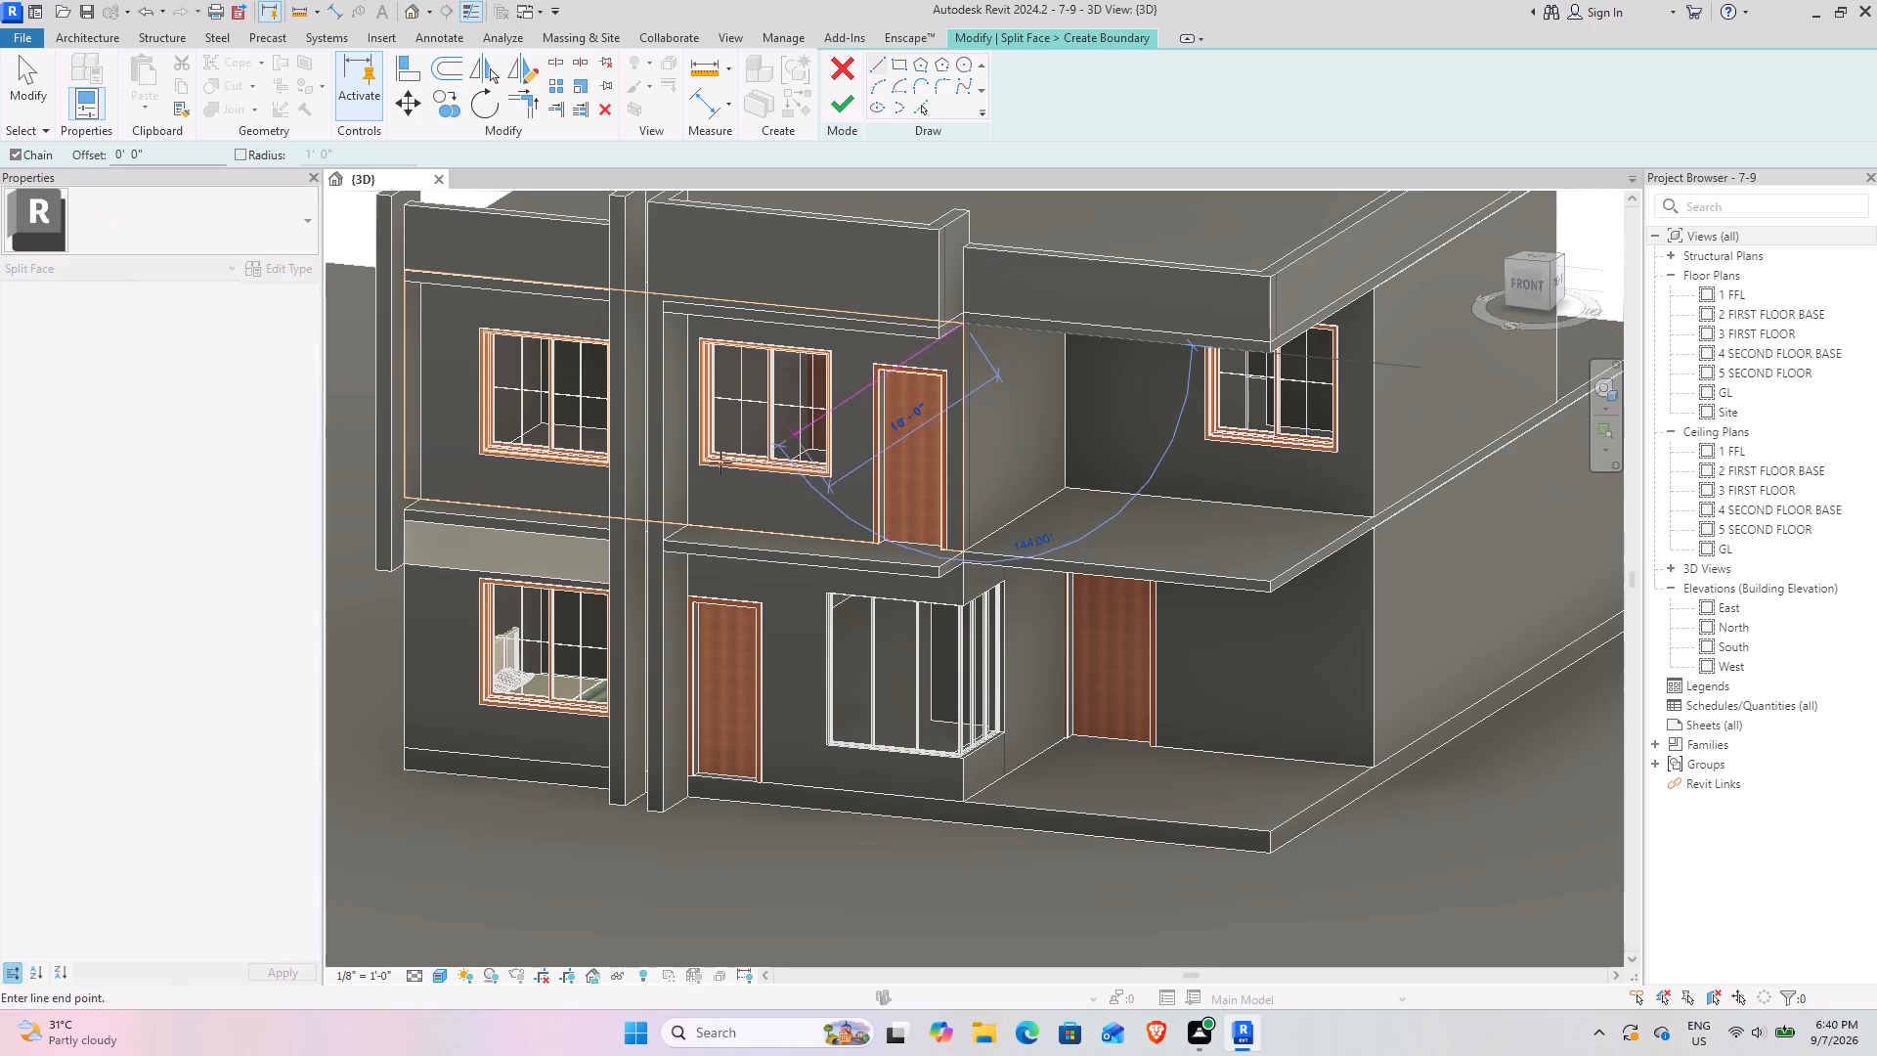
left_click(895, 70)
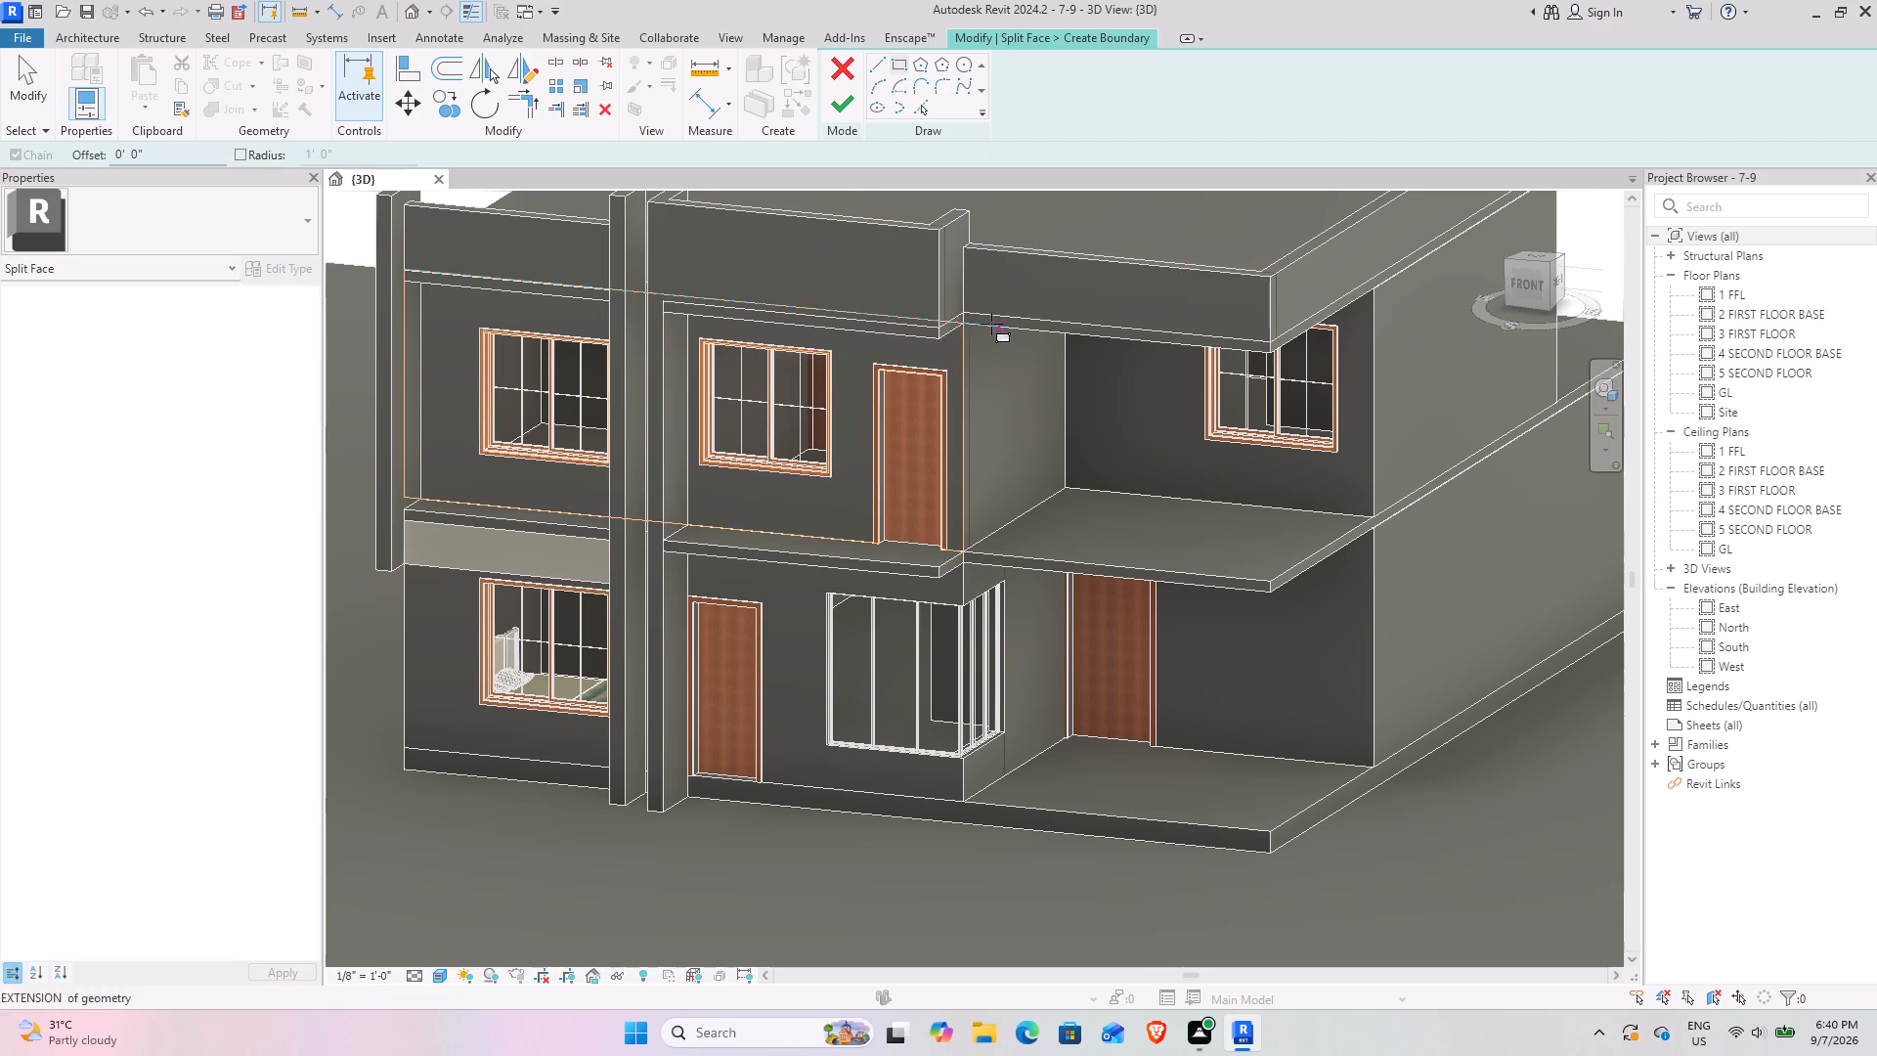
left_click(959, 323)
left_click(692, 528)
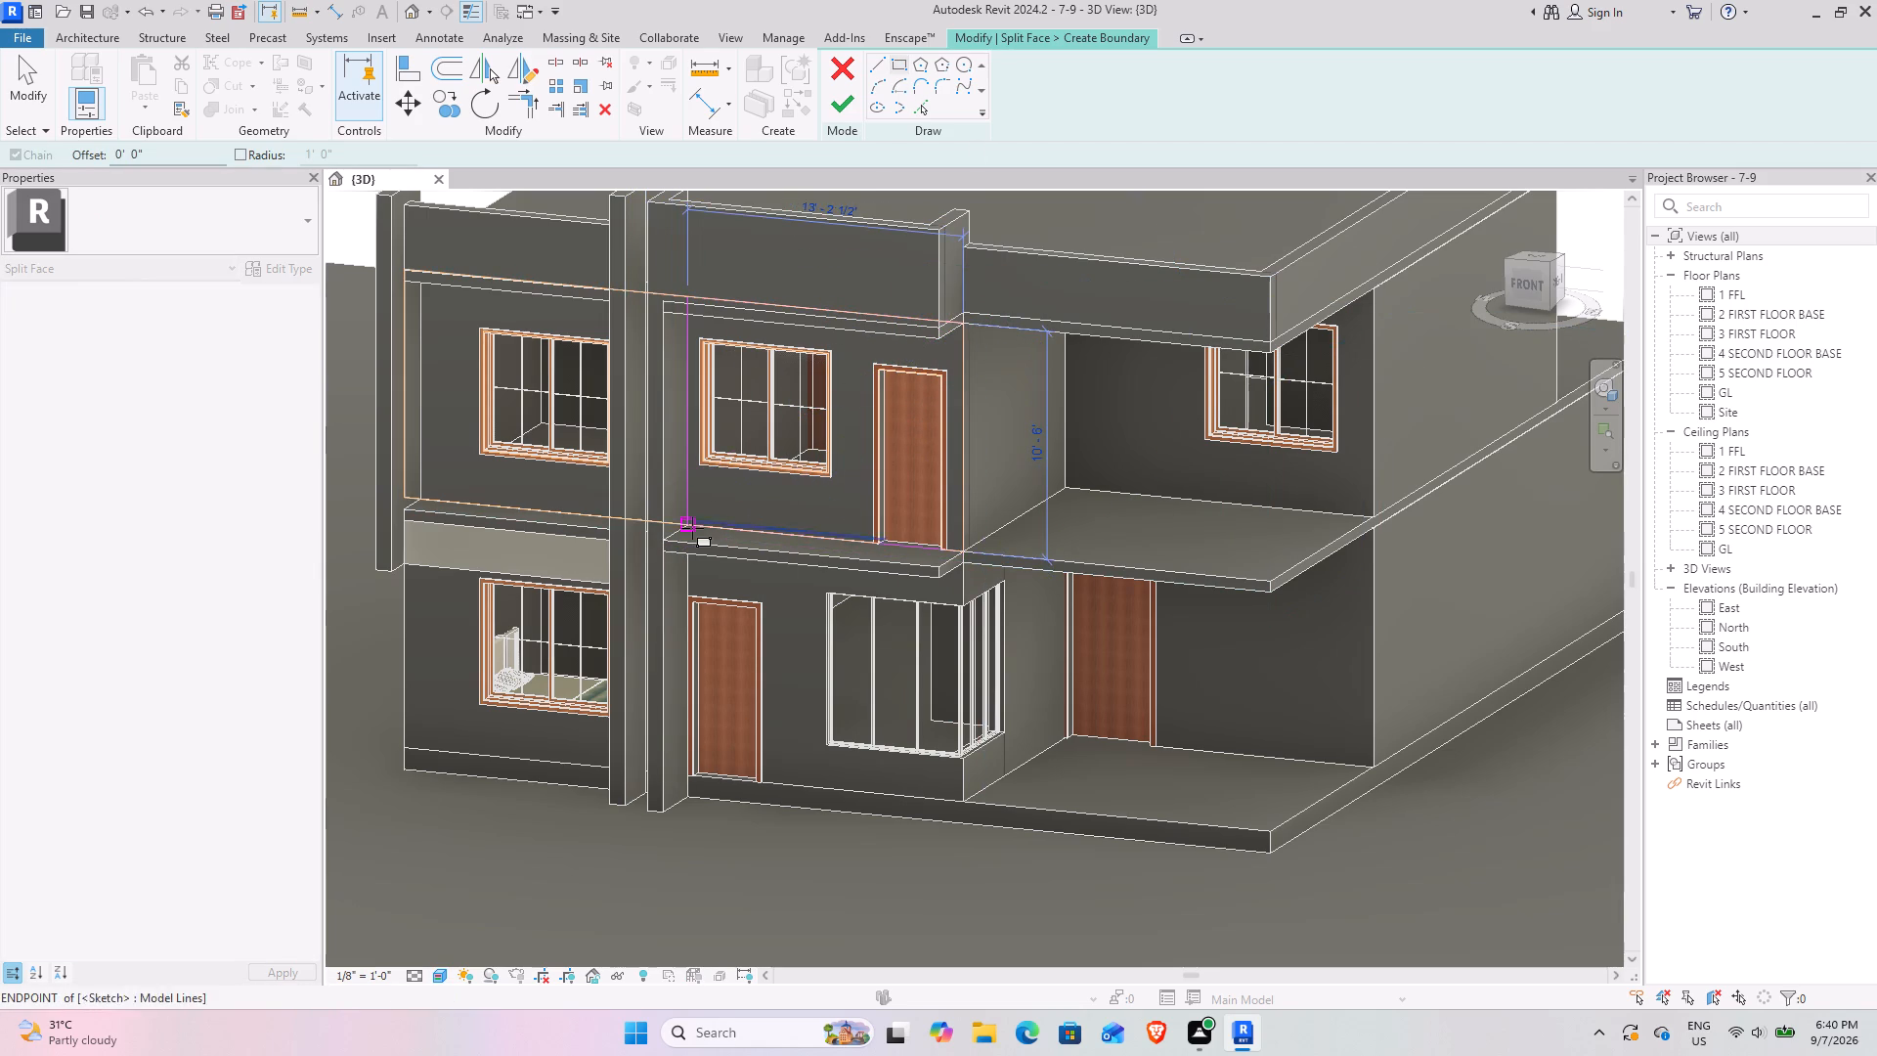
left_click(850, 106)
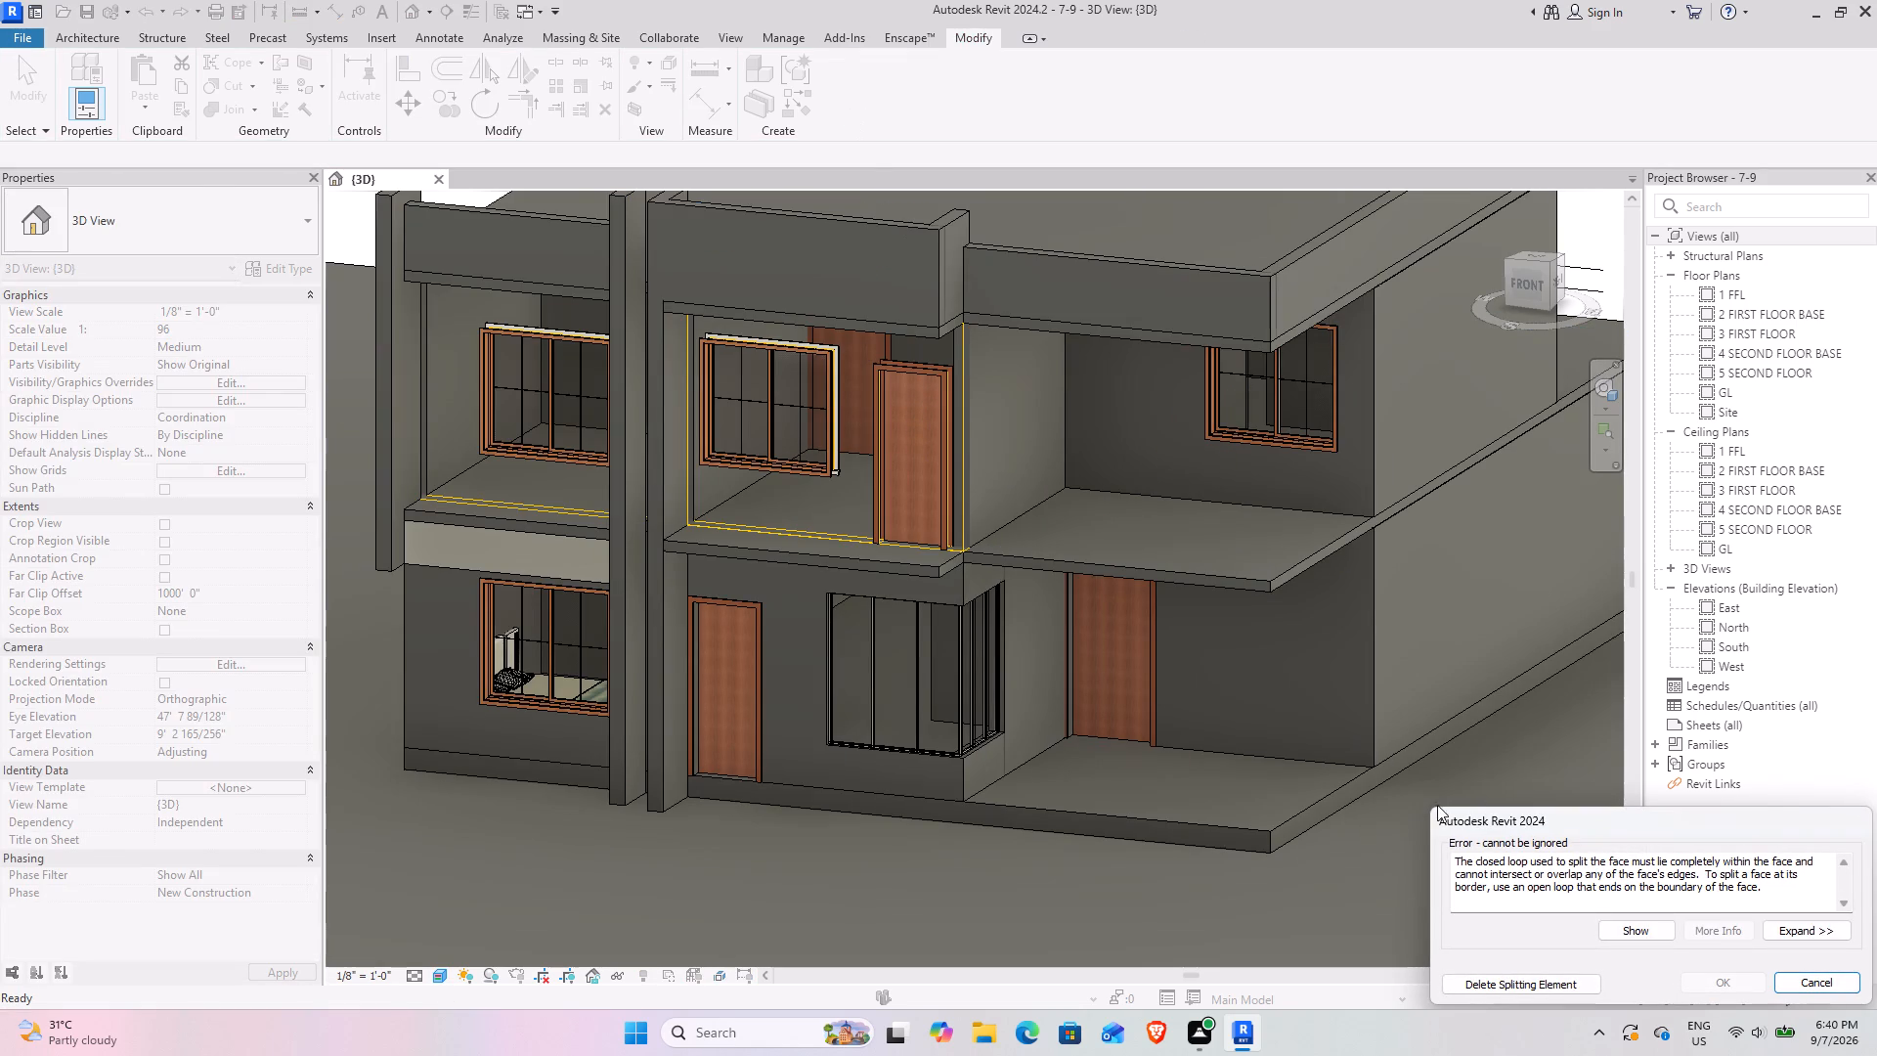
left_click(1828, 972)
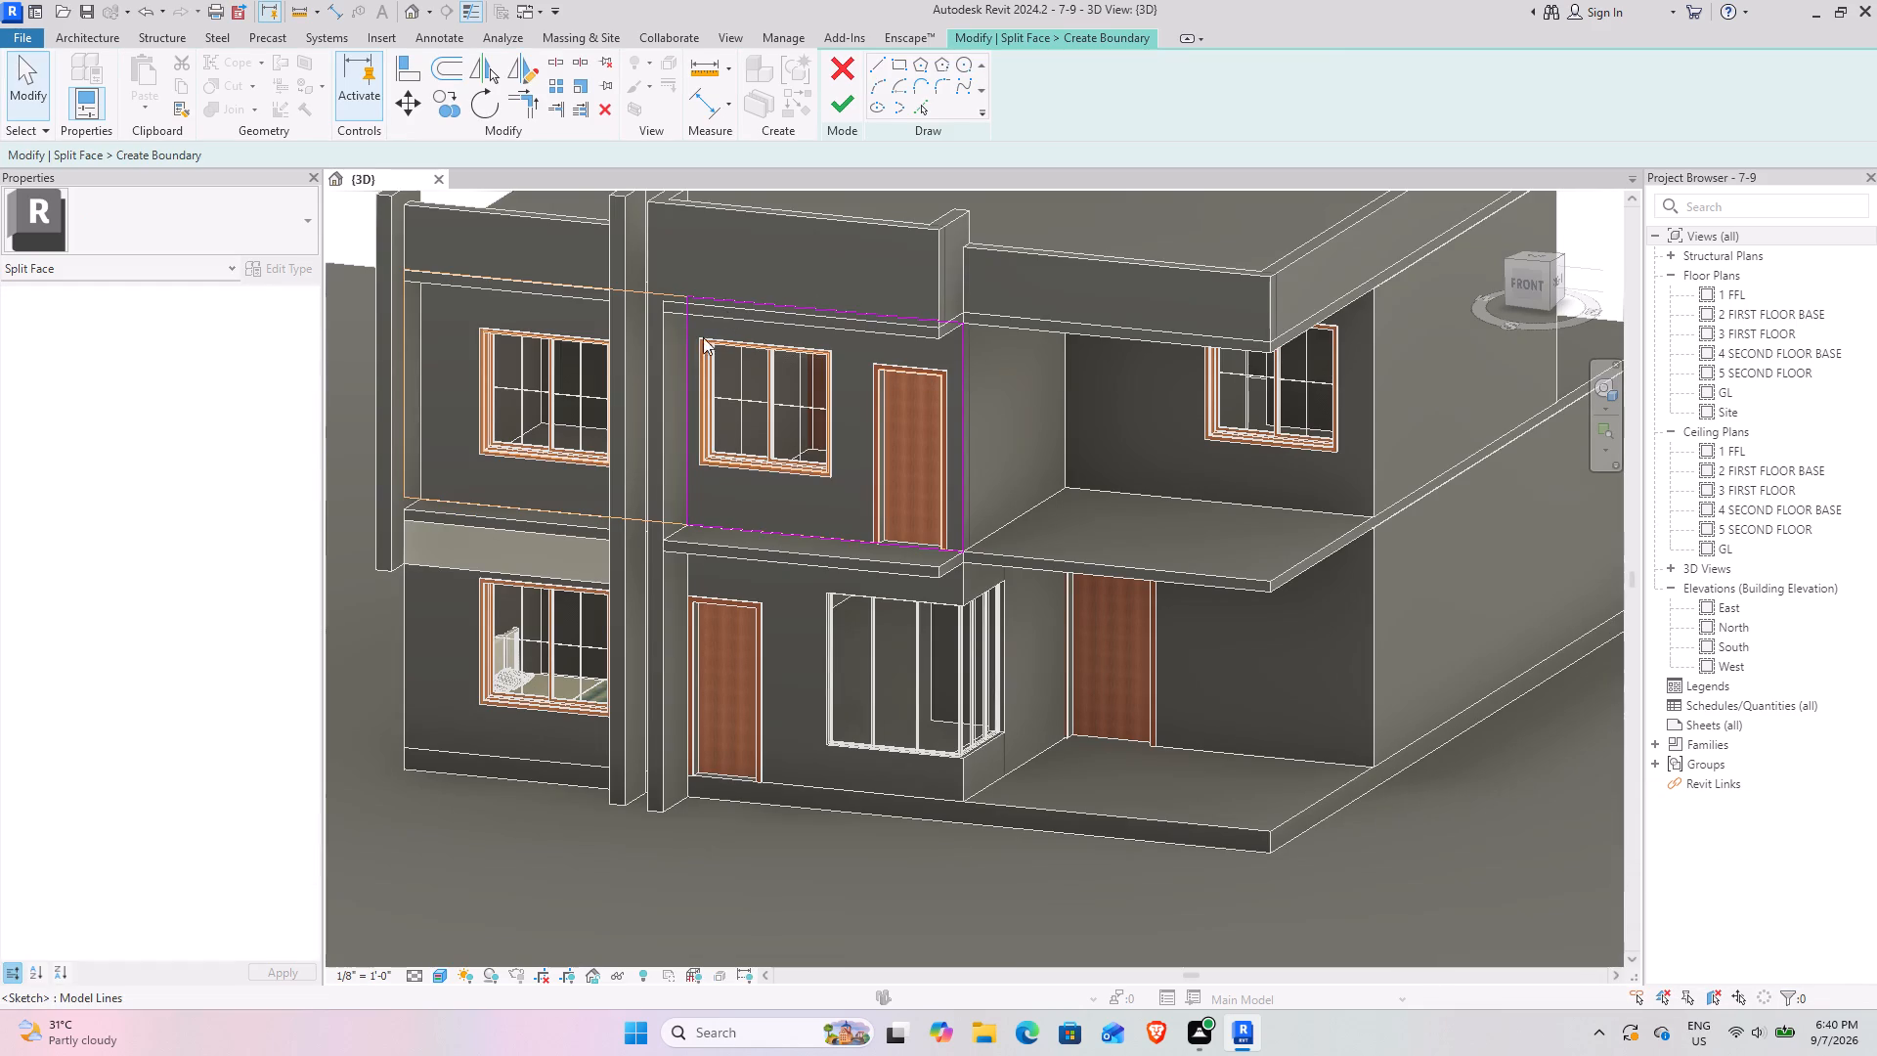
Examine from several angles how the rectangular split sketch meets the edges of the upper-storey front wall face.
scroll(748, 516, "up", 4)
middle_click(815, 408)
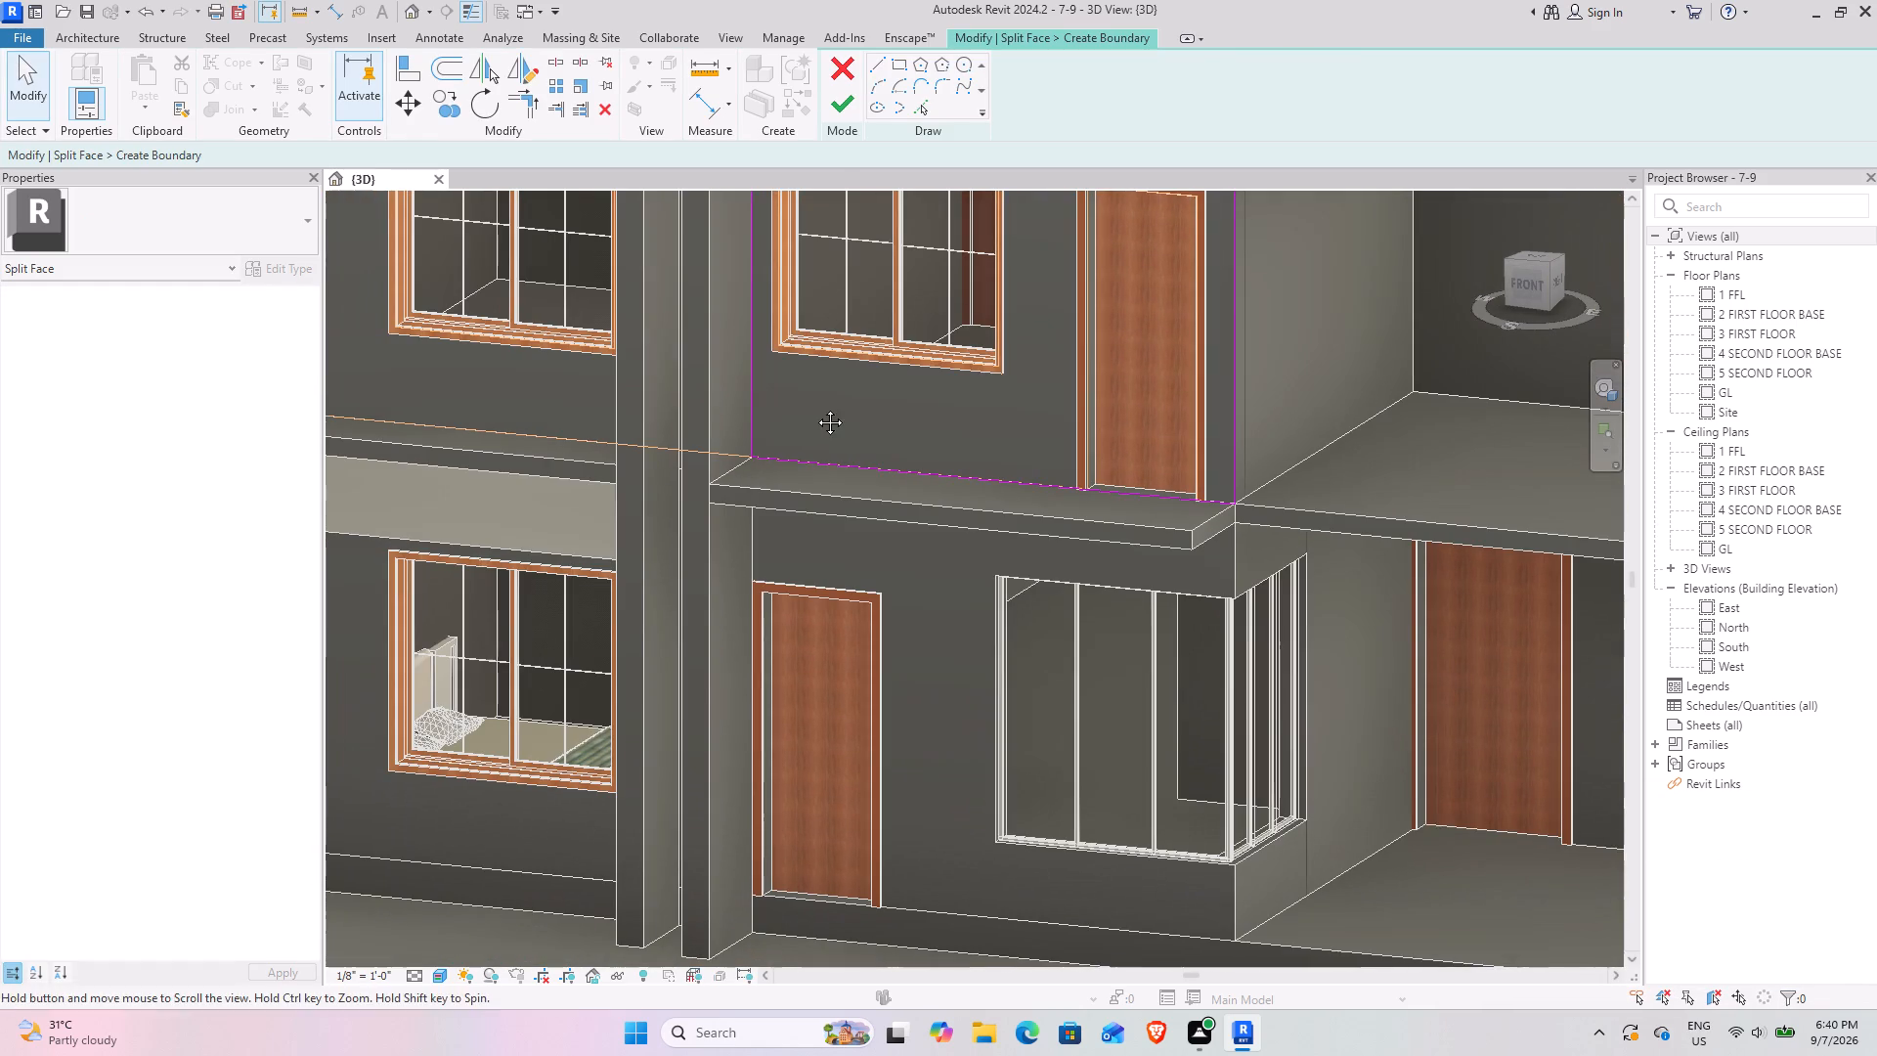
middle_click_drag(796, 437, 788, 408, "shift")
scroll(782, 418, "down", 5)
middle_click_drag(753, 535, 725, 526, "shift")
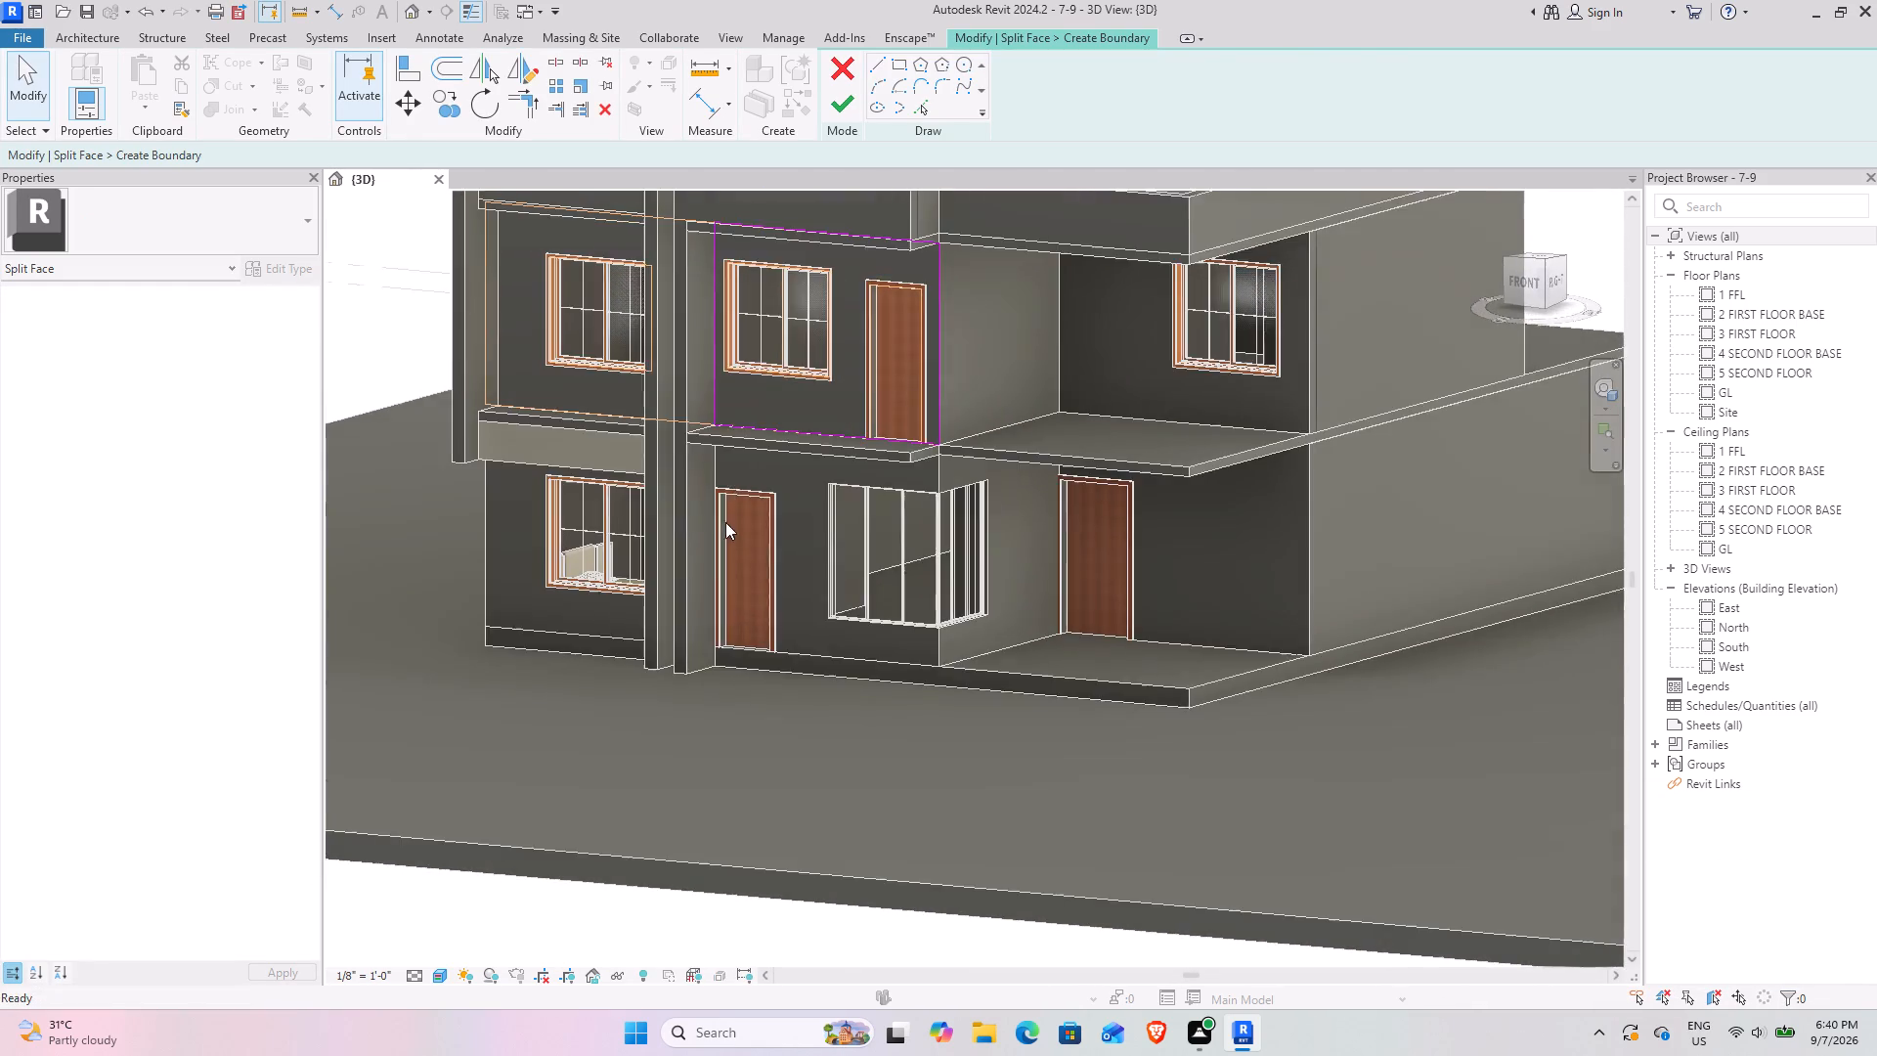
middle_click_drag(734, 473, 651, 709)
middle_click_drag(663, 667, 752, 601, "shift")
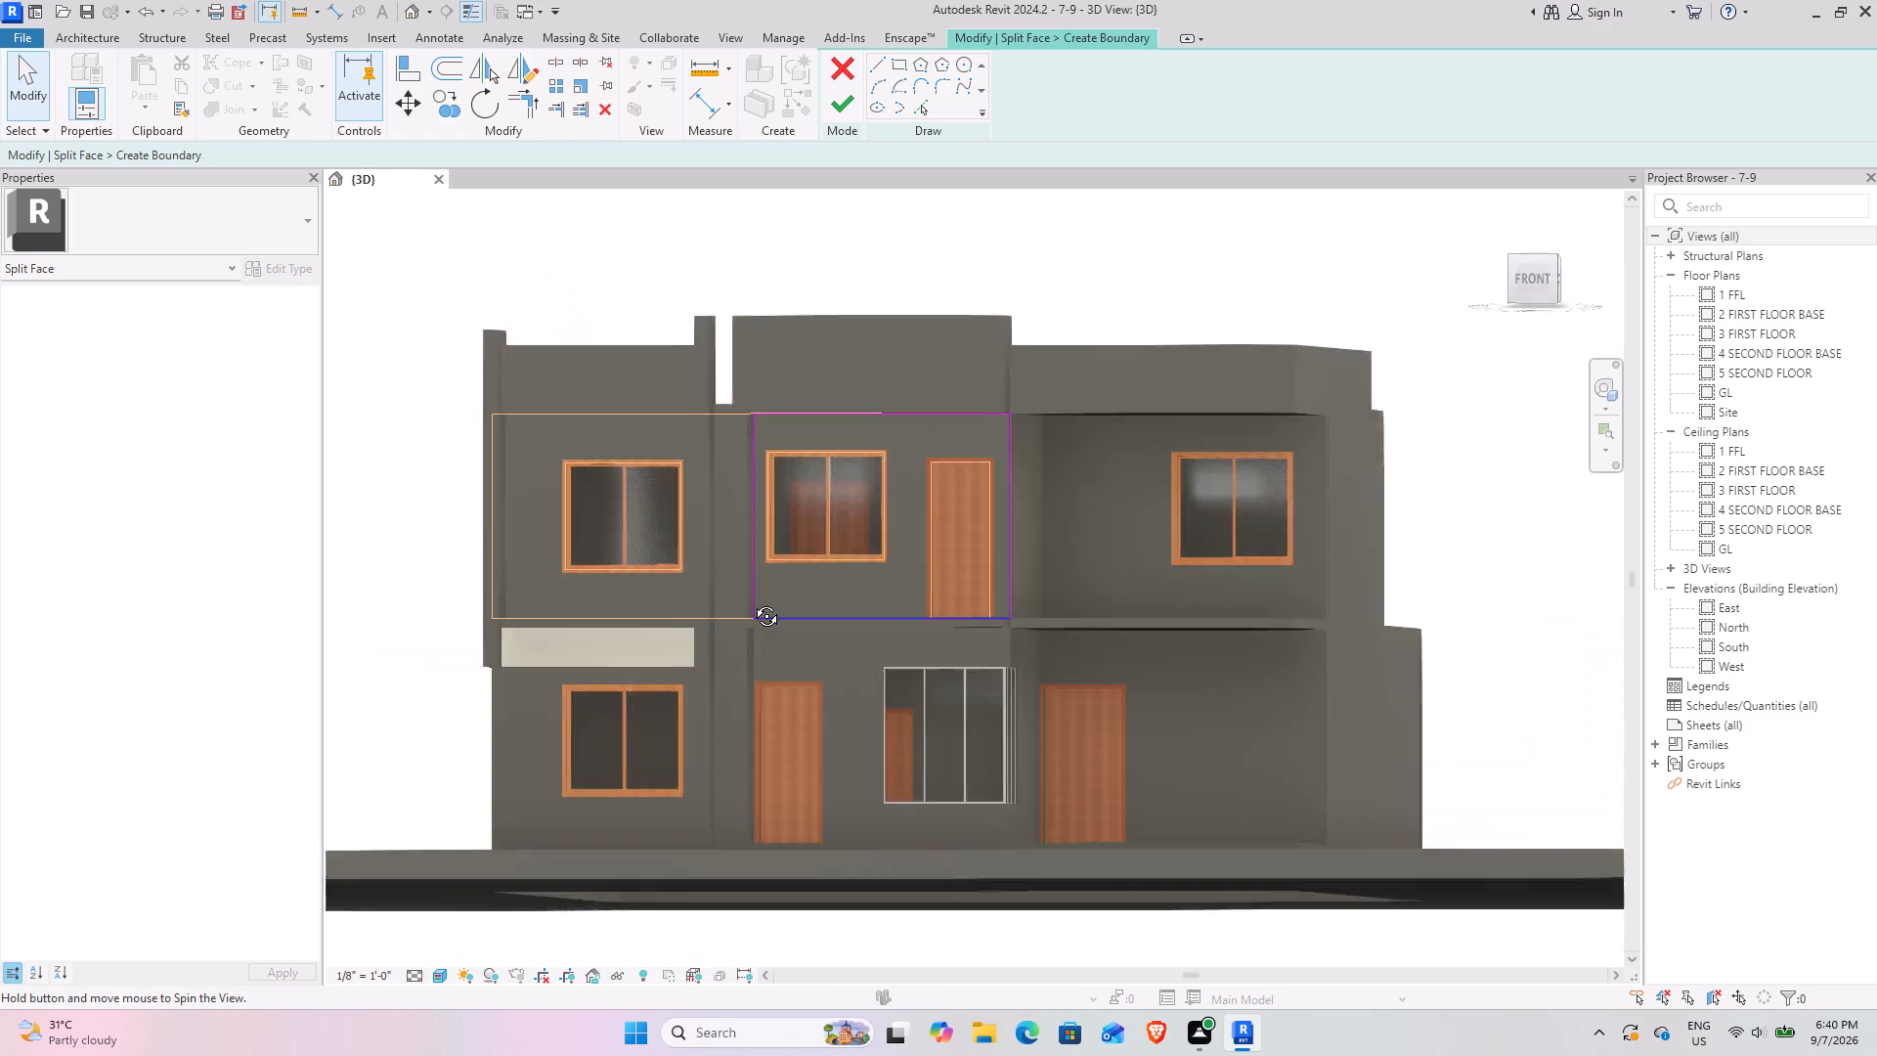
middle_click_drag(752, 601, 720, 622, "shift")
scroll(776, 405, "up", 7)
middle_click_drag(672, 474, 685, 401, "shift")
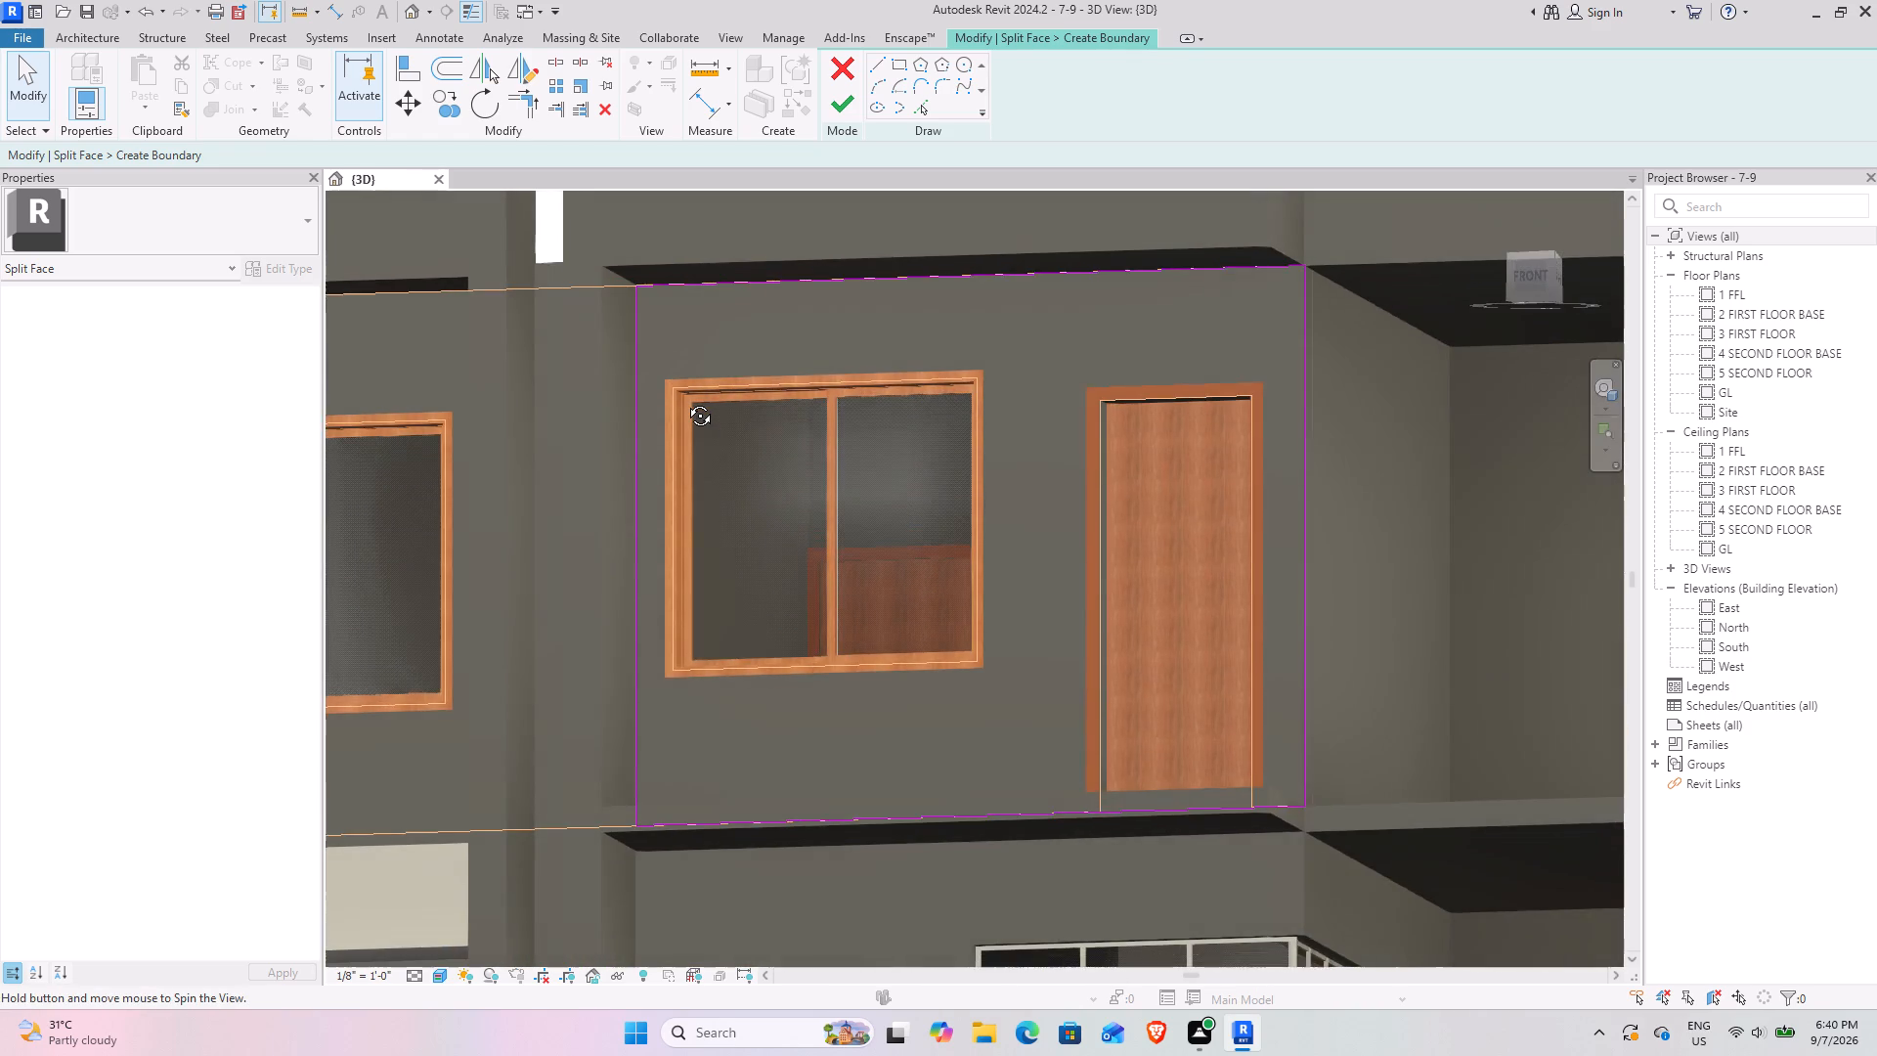
middle_click_drag(685, 401, 658, 436, "shift")
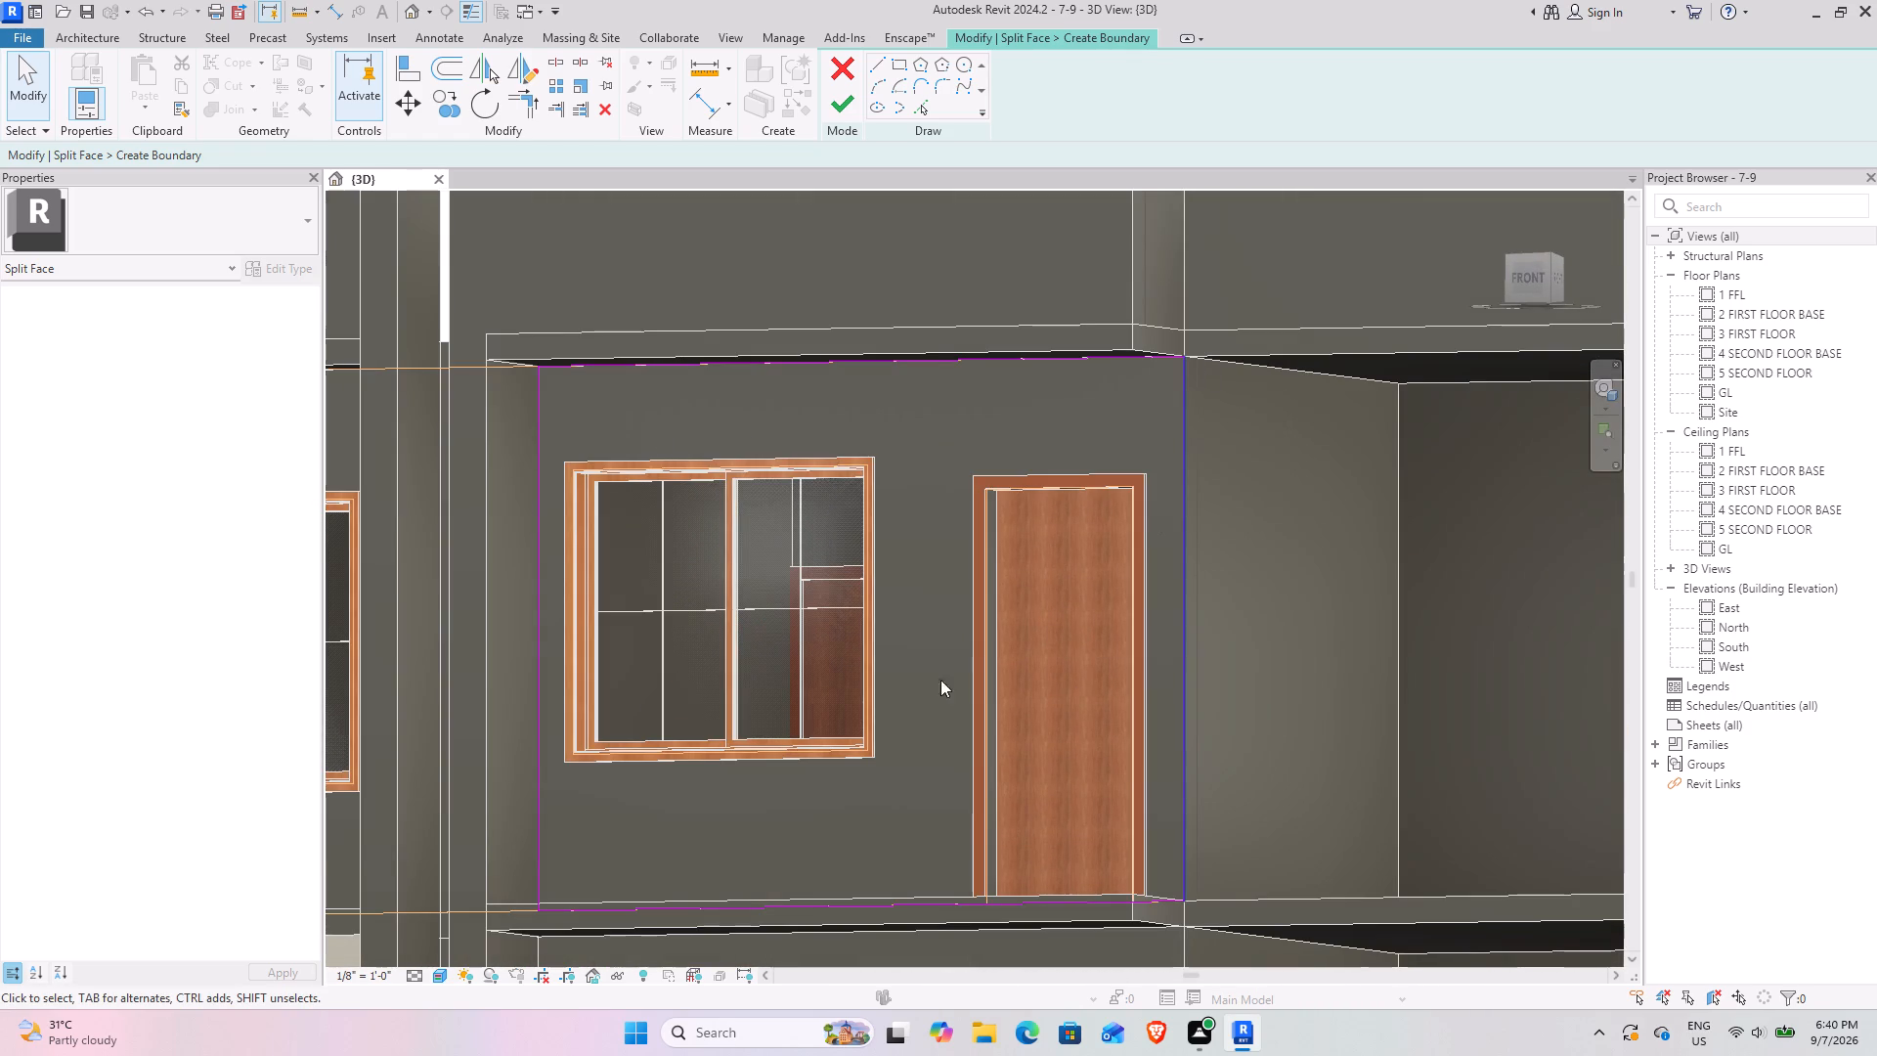
middle_click_drag(814, 591, 813, 690, "shift")
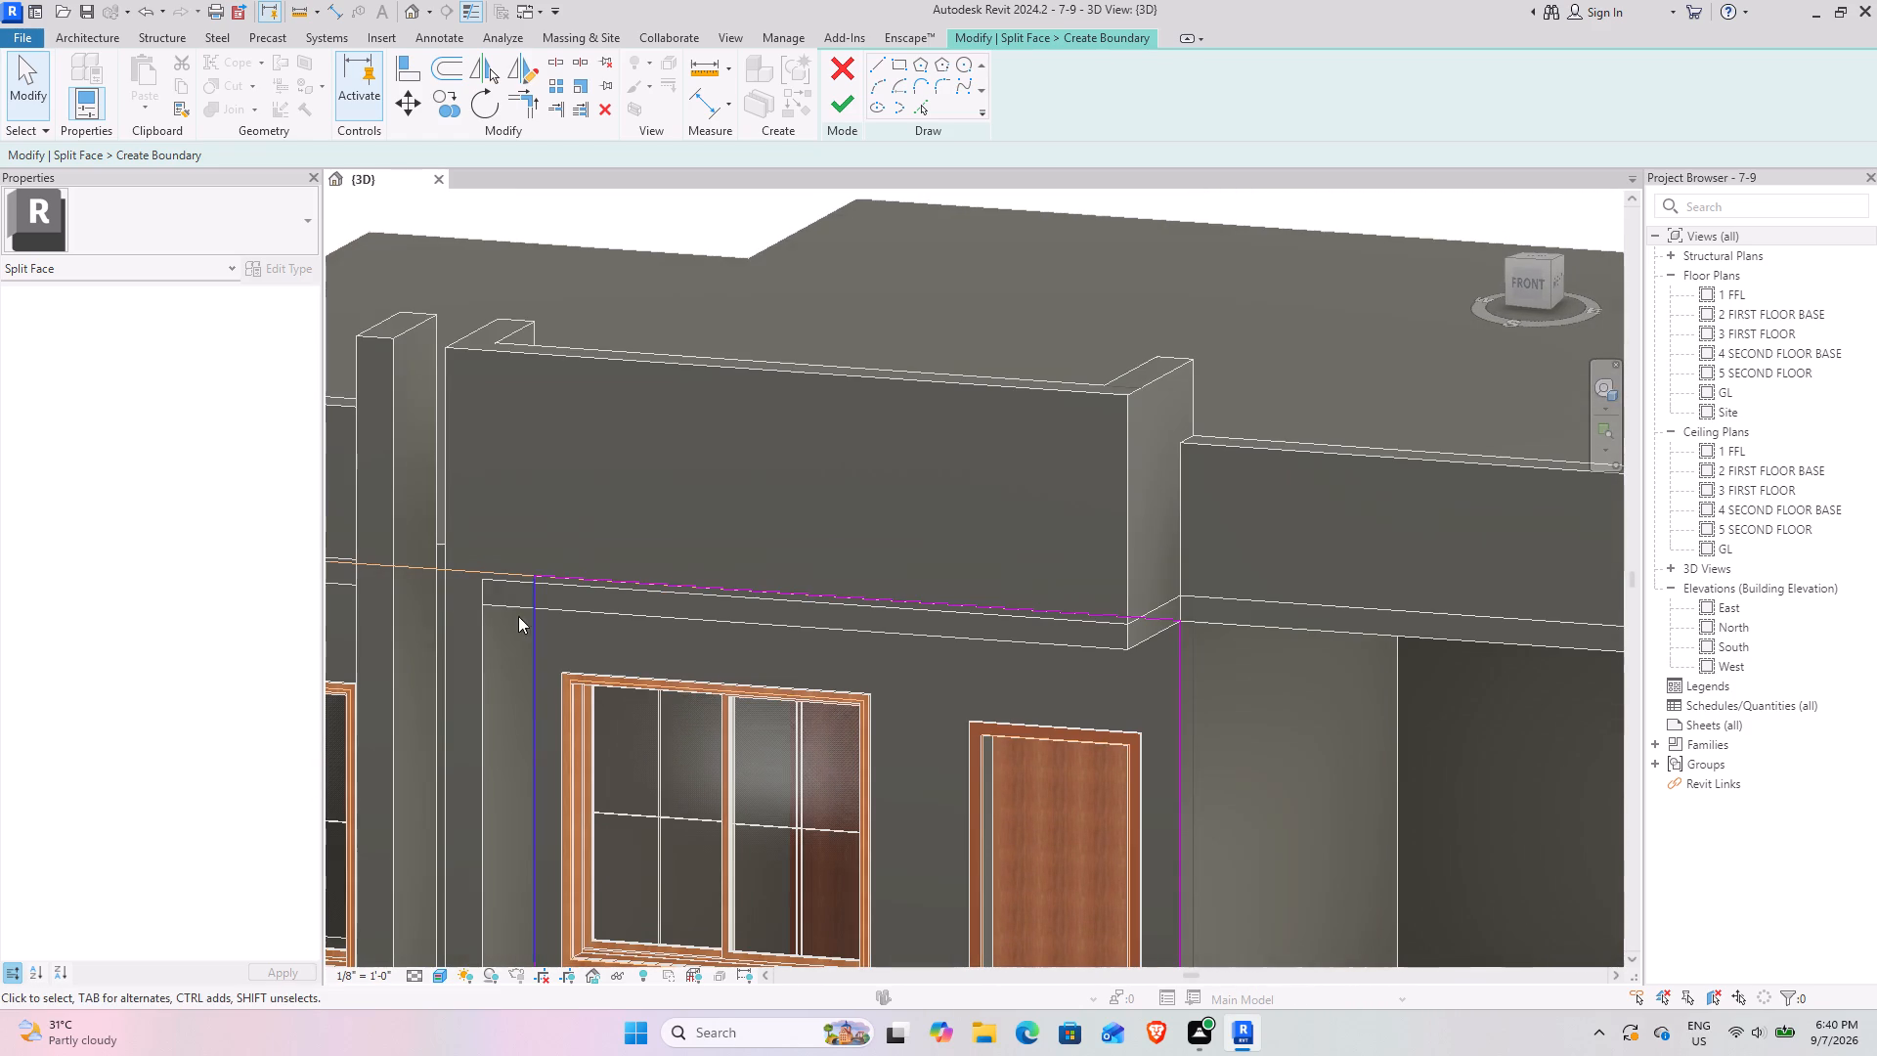
scroll(586, 576, "up", 4)
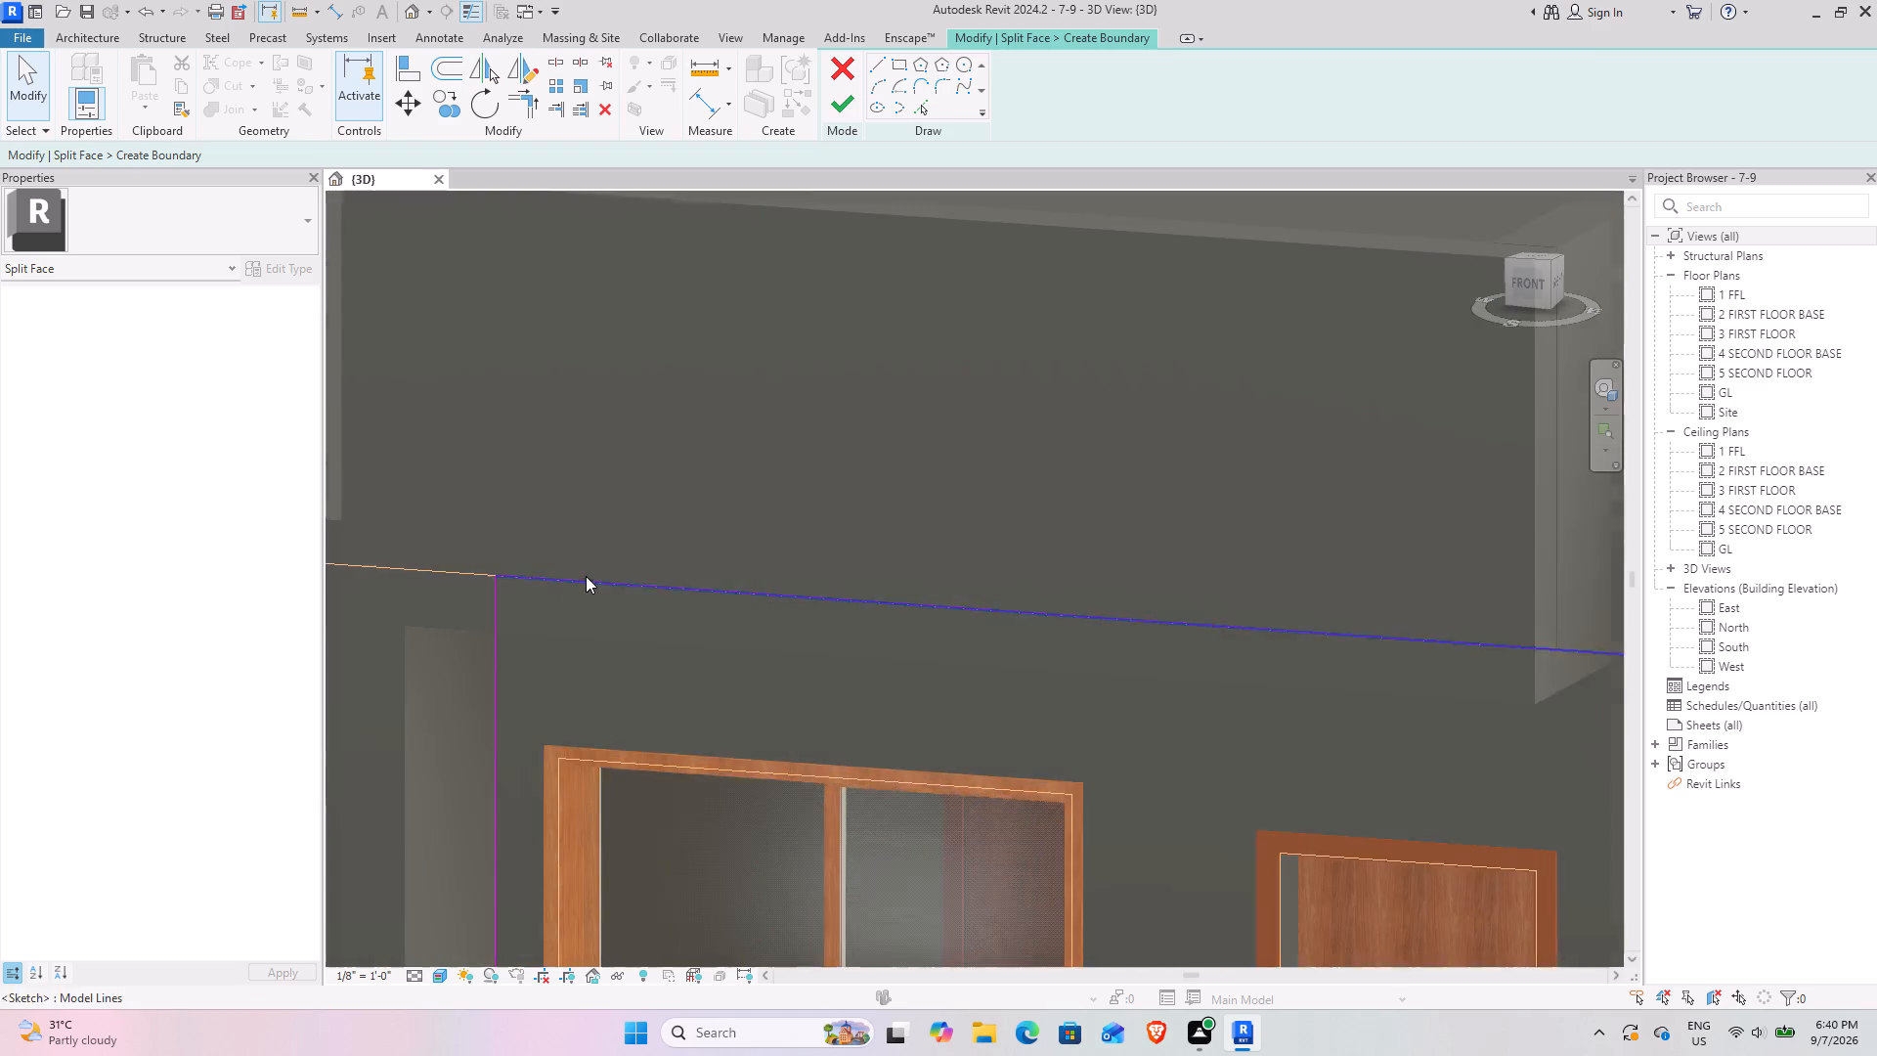
scroll(553, 601, "up", 3)
scroll(802, 443, "down", 6)
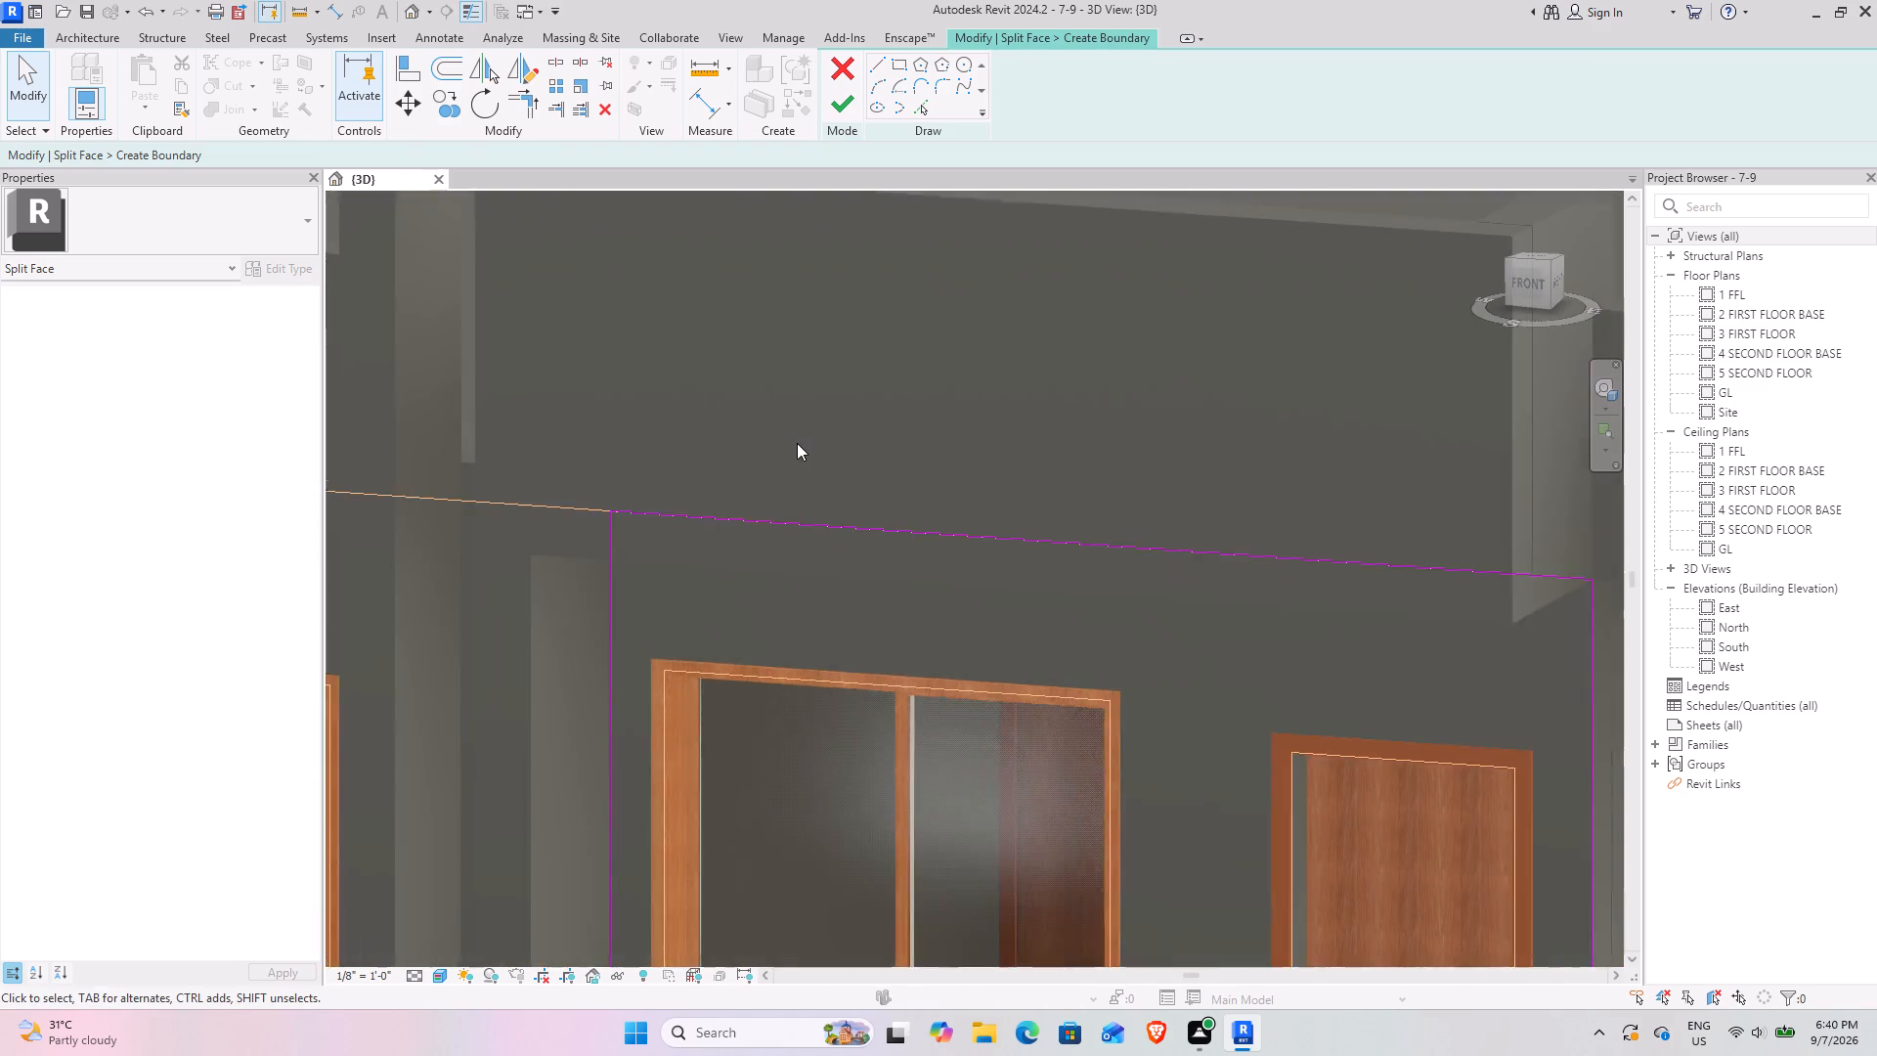
scroll(797, 443, "down", 2)
middle_click_drag(734, 577, 813, 462, "shift")
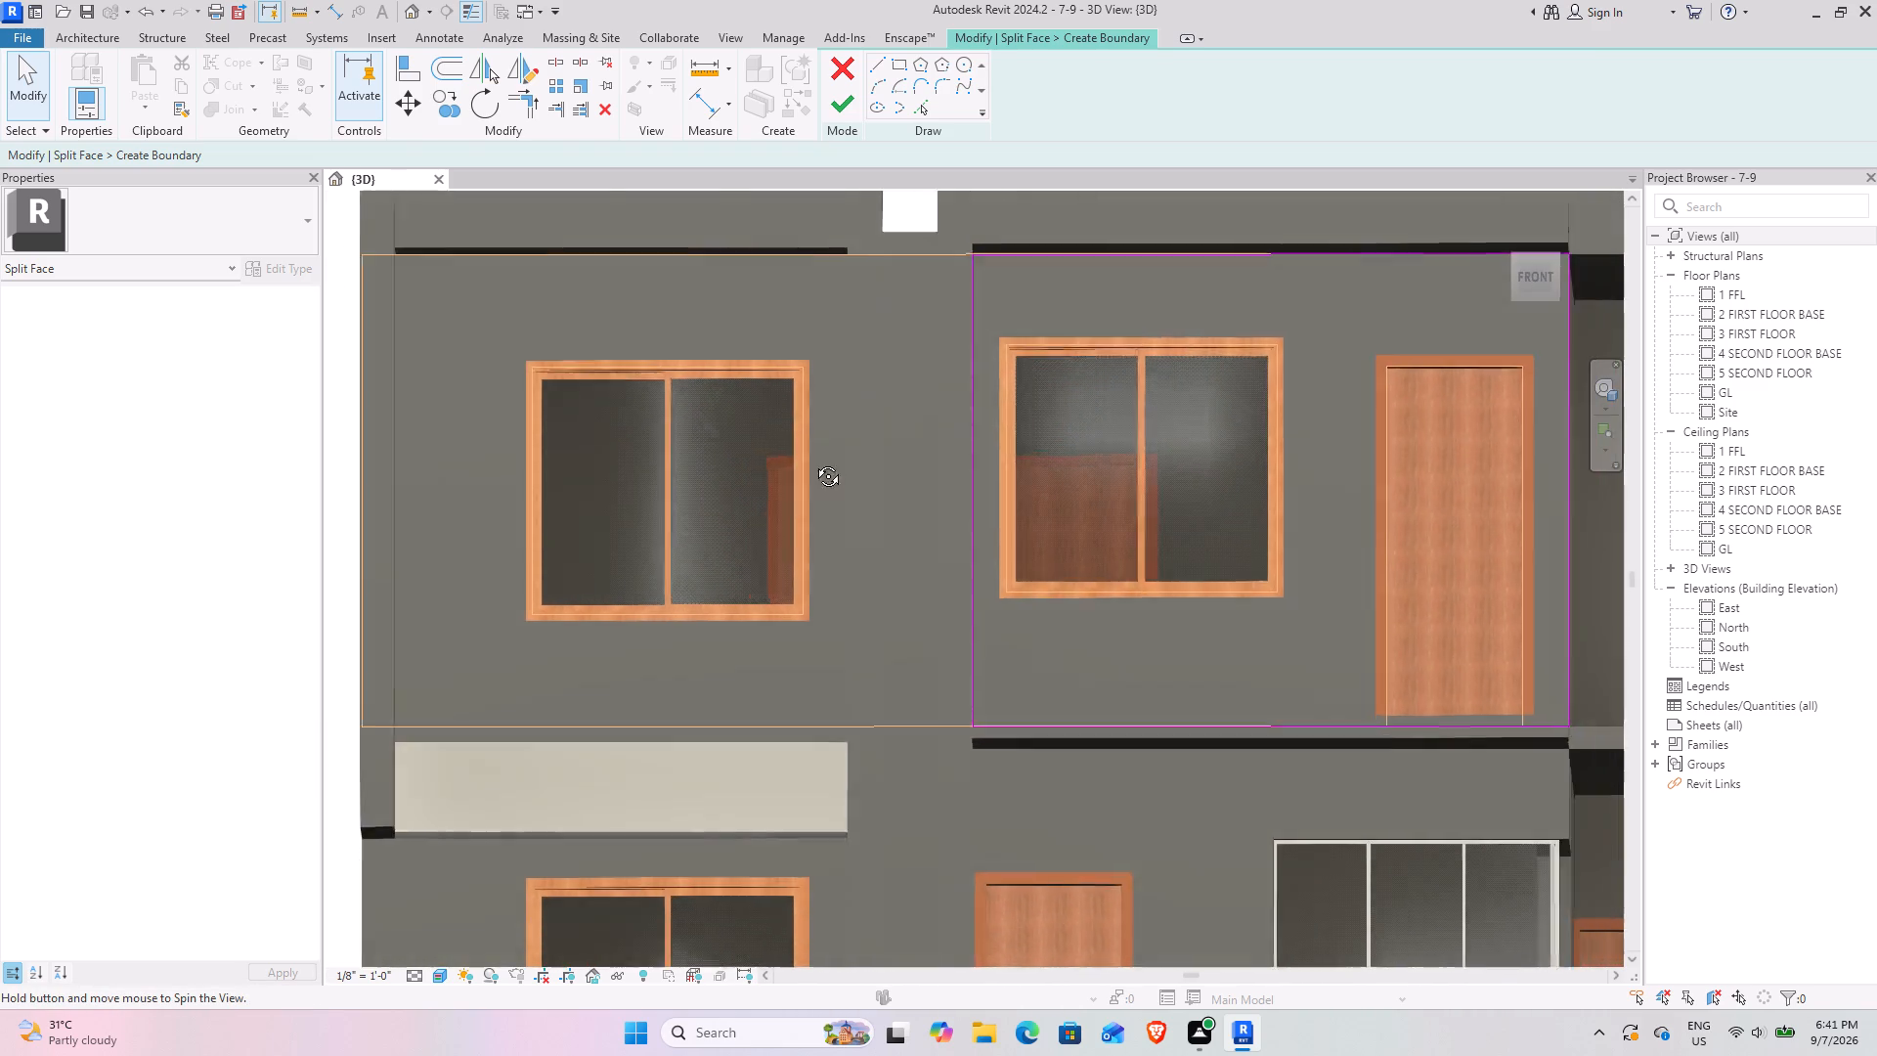
middle_click_drag(813, 462, 771, 511, "shift")
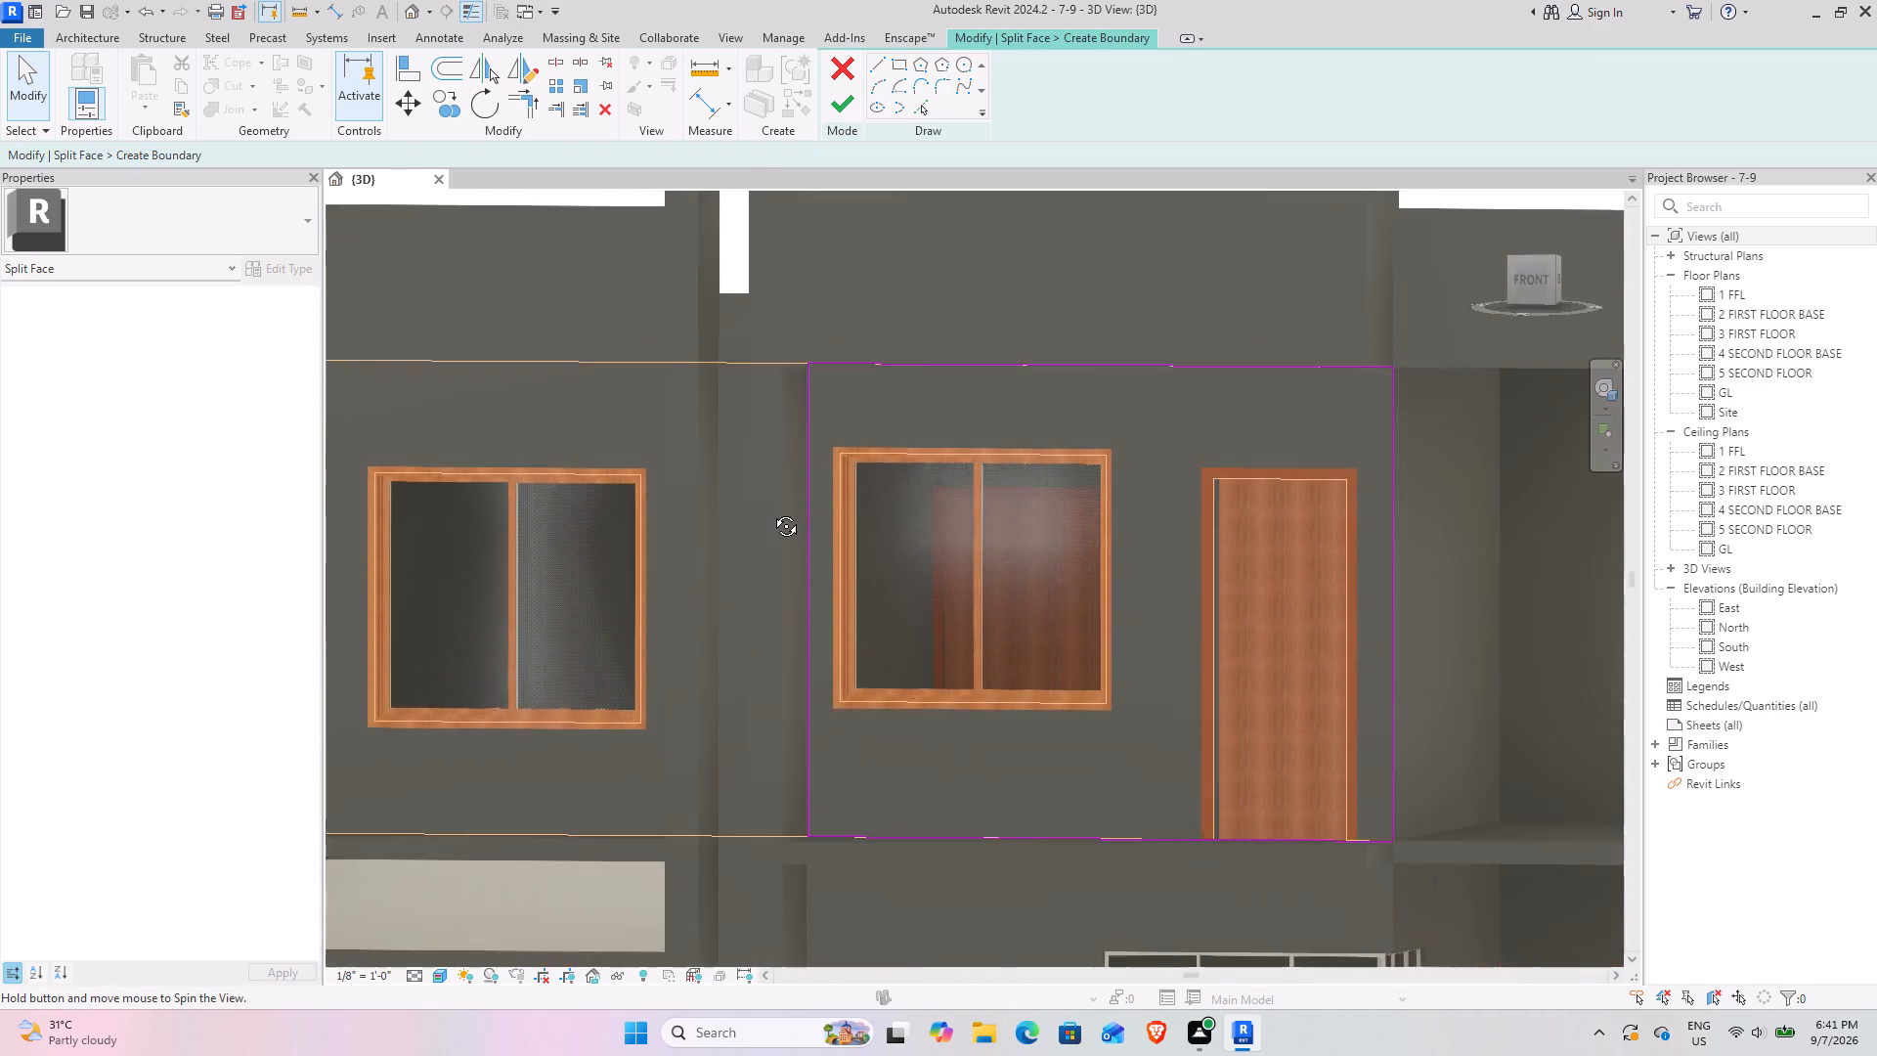
middle_click_drag(771, 511, 656, 587, "shift")
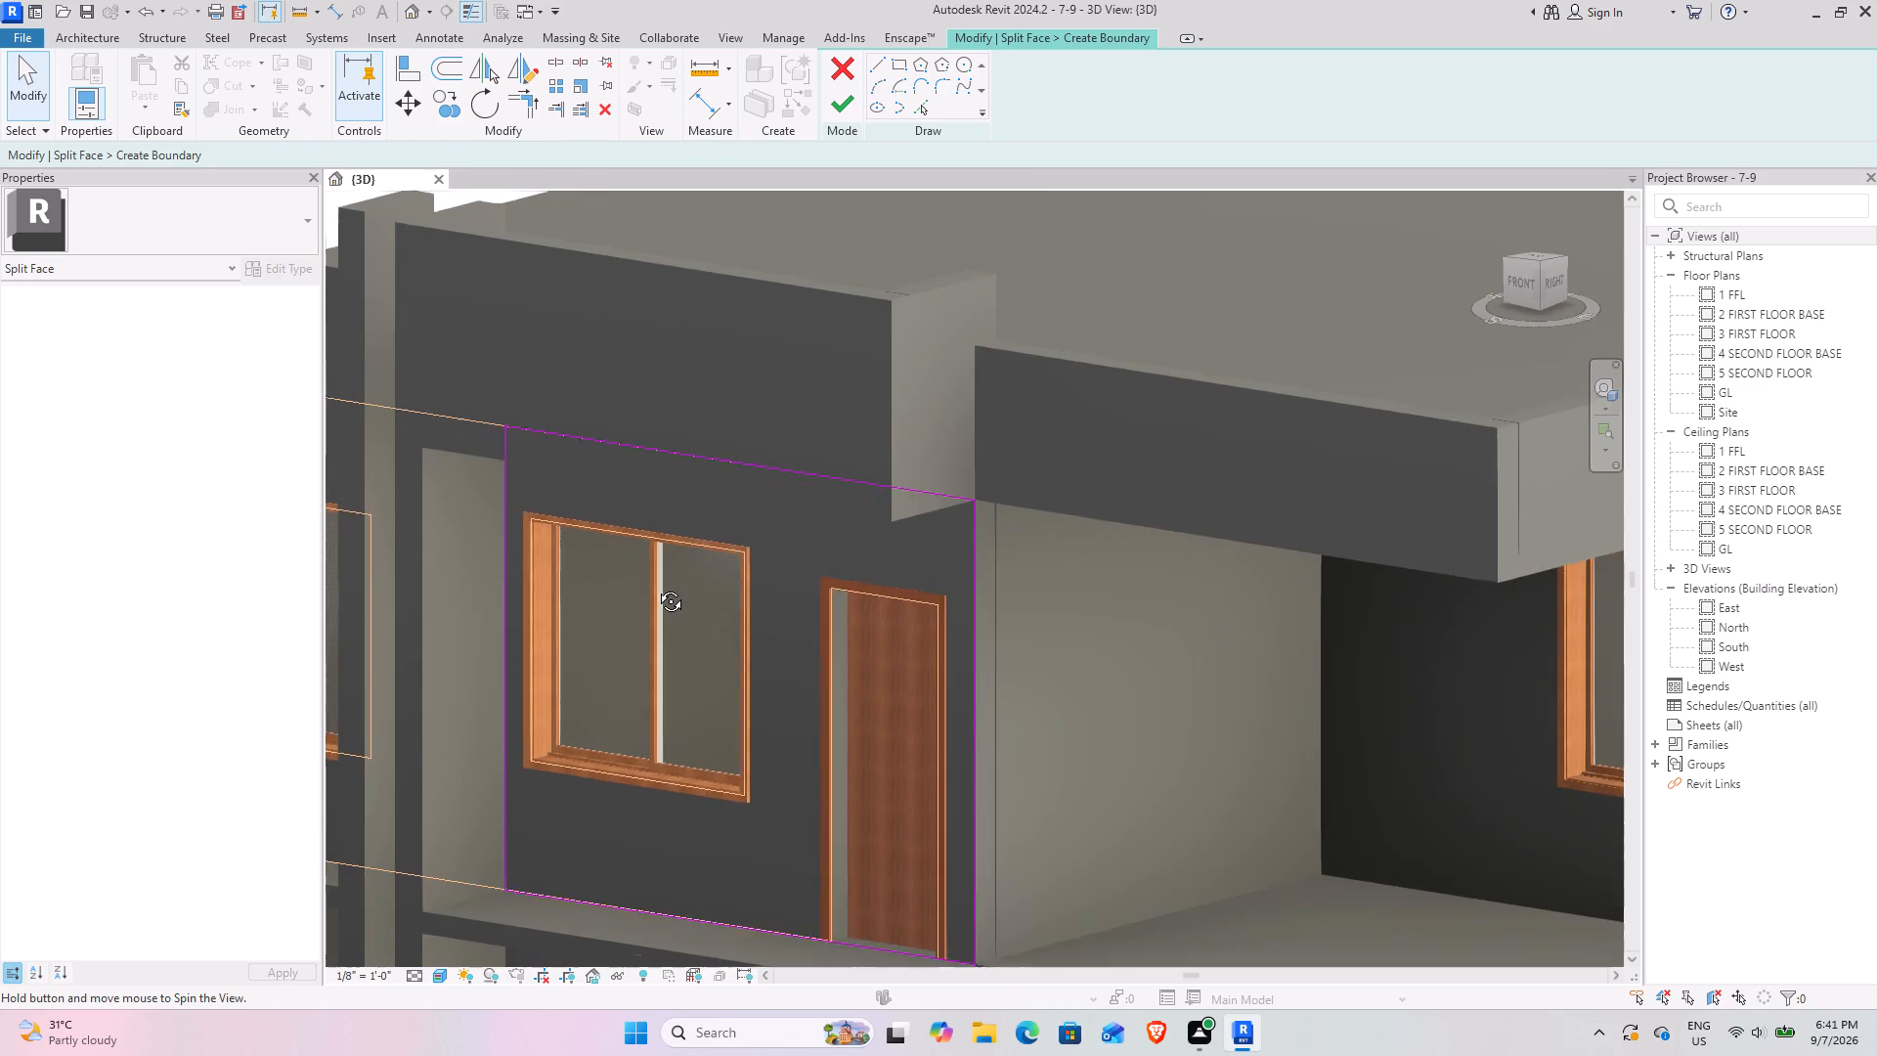
middle_click_drag(656, 587, 656, 592, "shift")
middle_click_drag(648, 593, 707, 553, "shift")
middle_click_drag(708, 552, 629, 578)
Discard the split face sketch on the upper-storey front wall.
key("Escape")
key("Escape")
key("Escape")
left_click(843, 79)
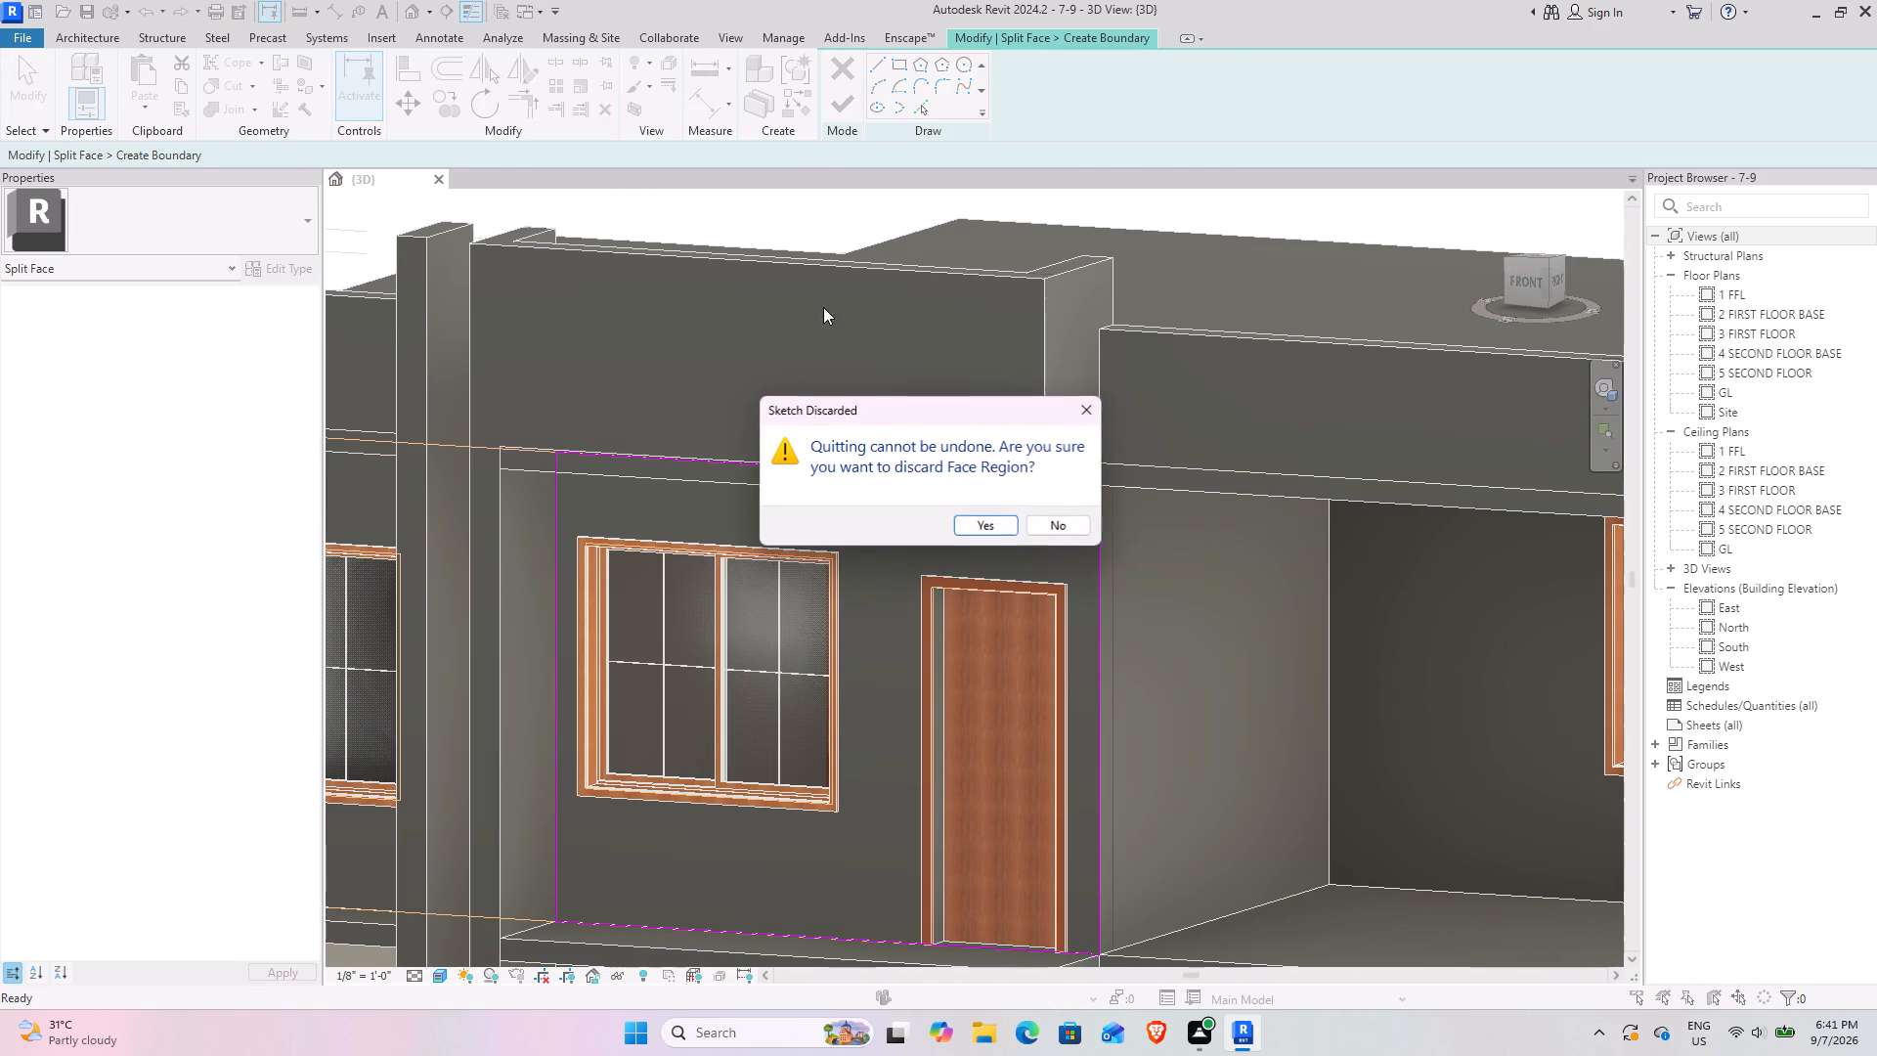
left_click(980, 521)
Split the ground-floor side wall face with a rectangle about 6'-6" wide and 4'-0" high near the front corner.
scroll(851, 254, "up", 3)
scroll(1135, 553, "down", 9)
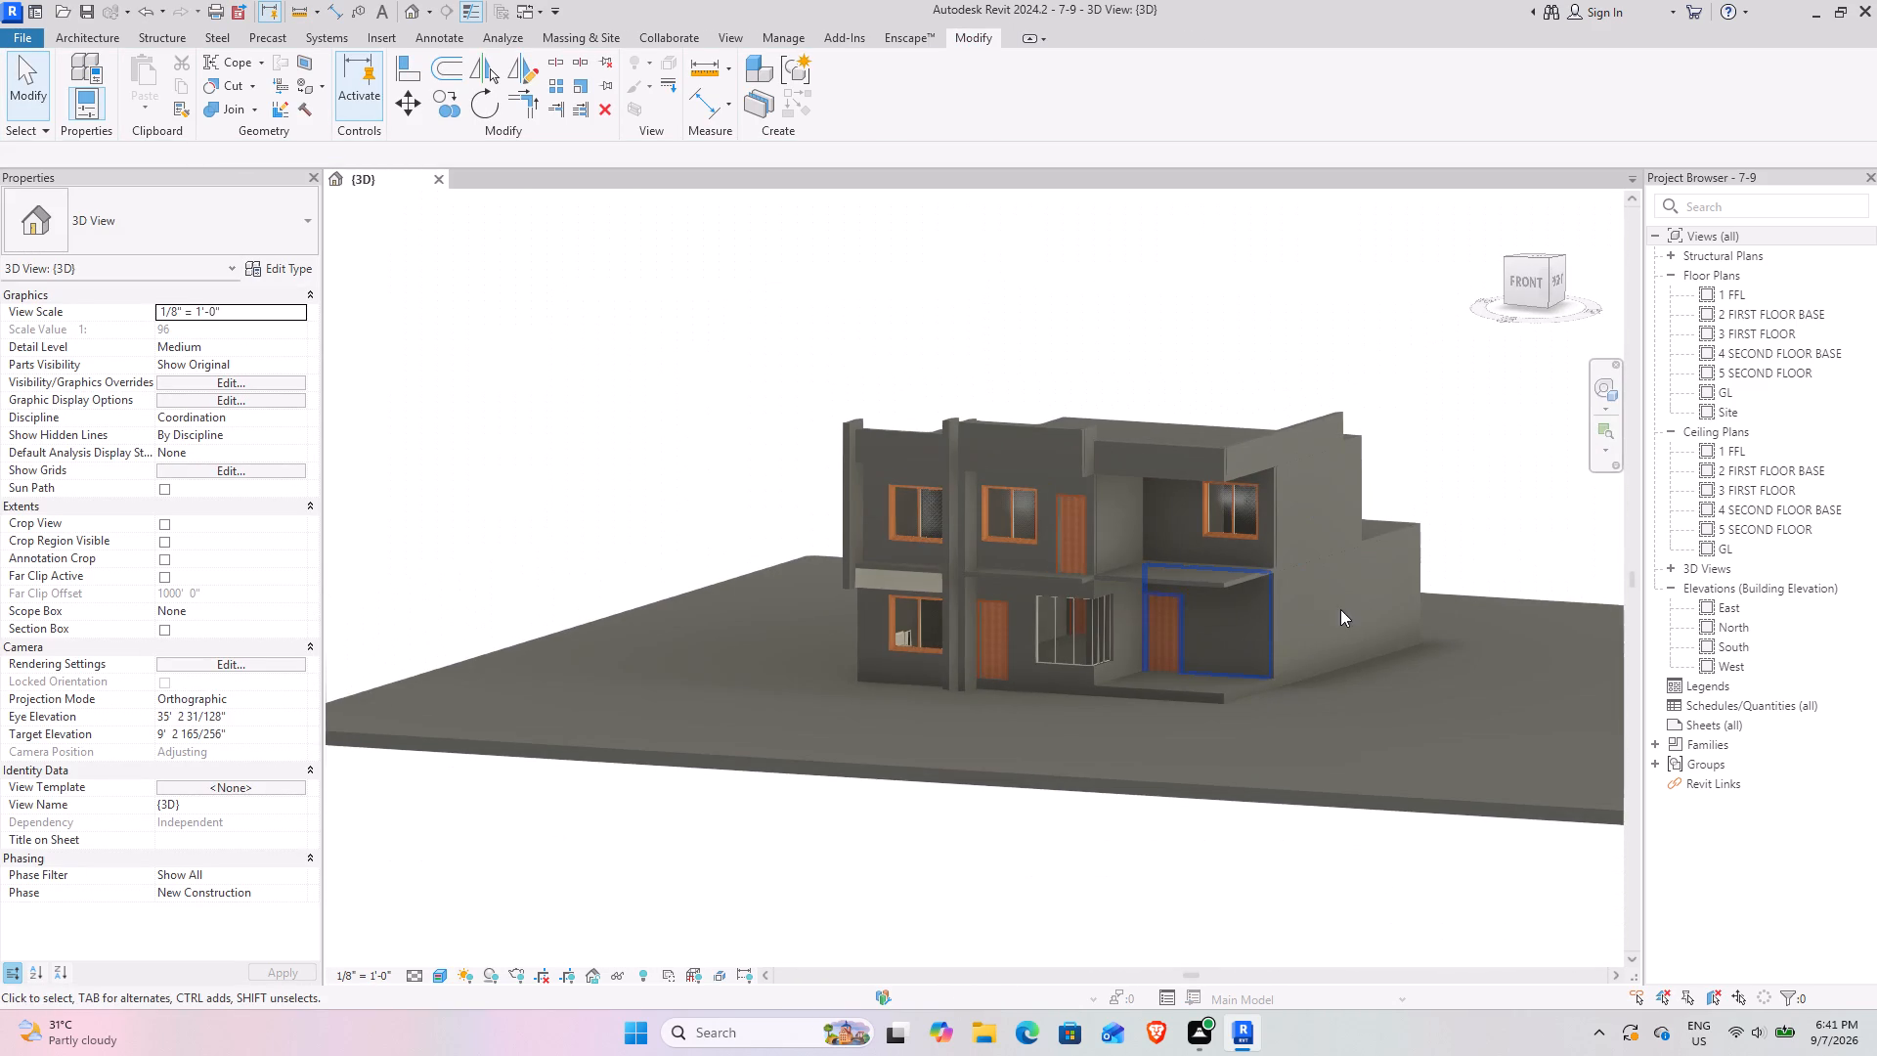
middle_click_drag(1300, 613, 1176, 611, "shift")
scroll(1208, 619, "up", 7)
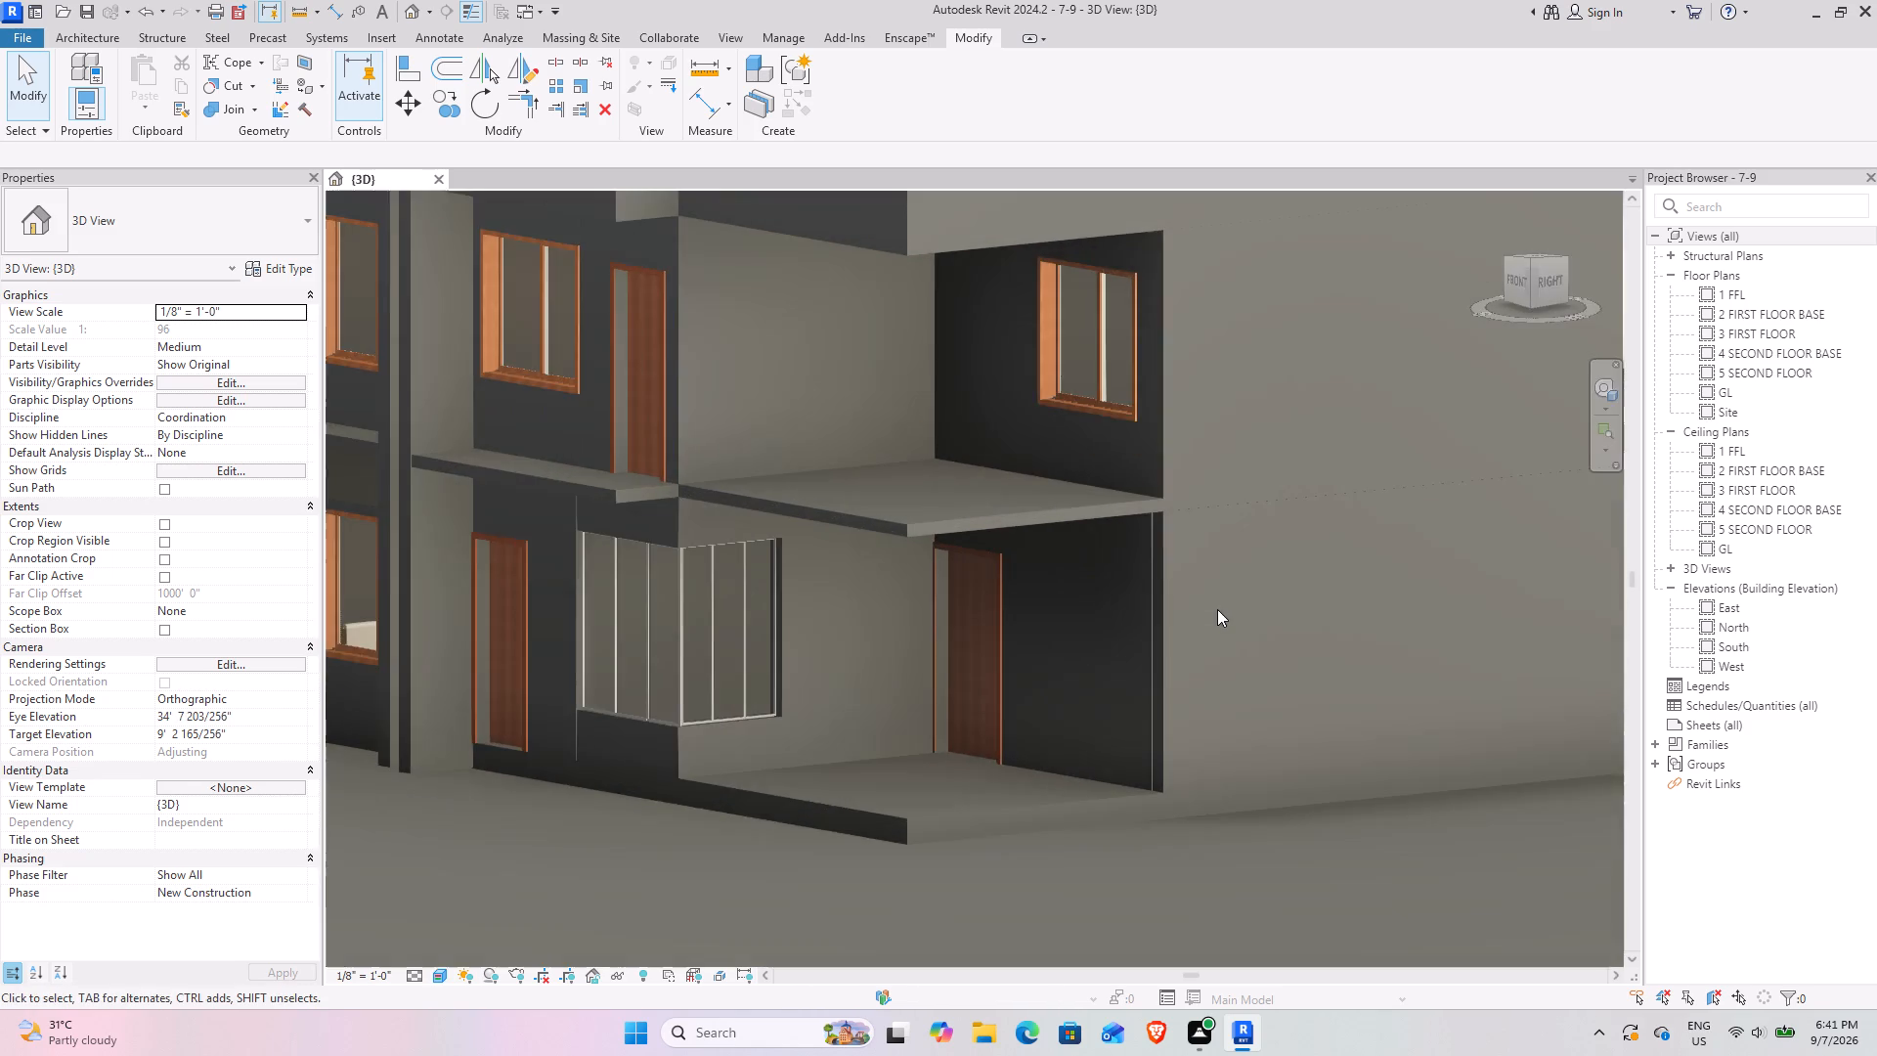
middle_click_drag(1182, 610, 726, 691)
left_click(715, 671)
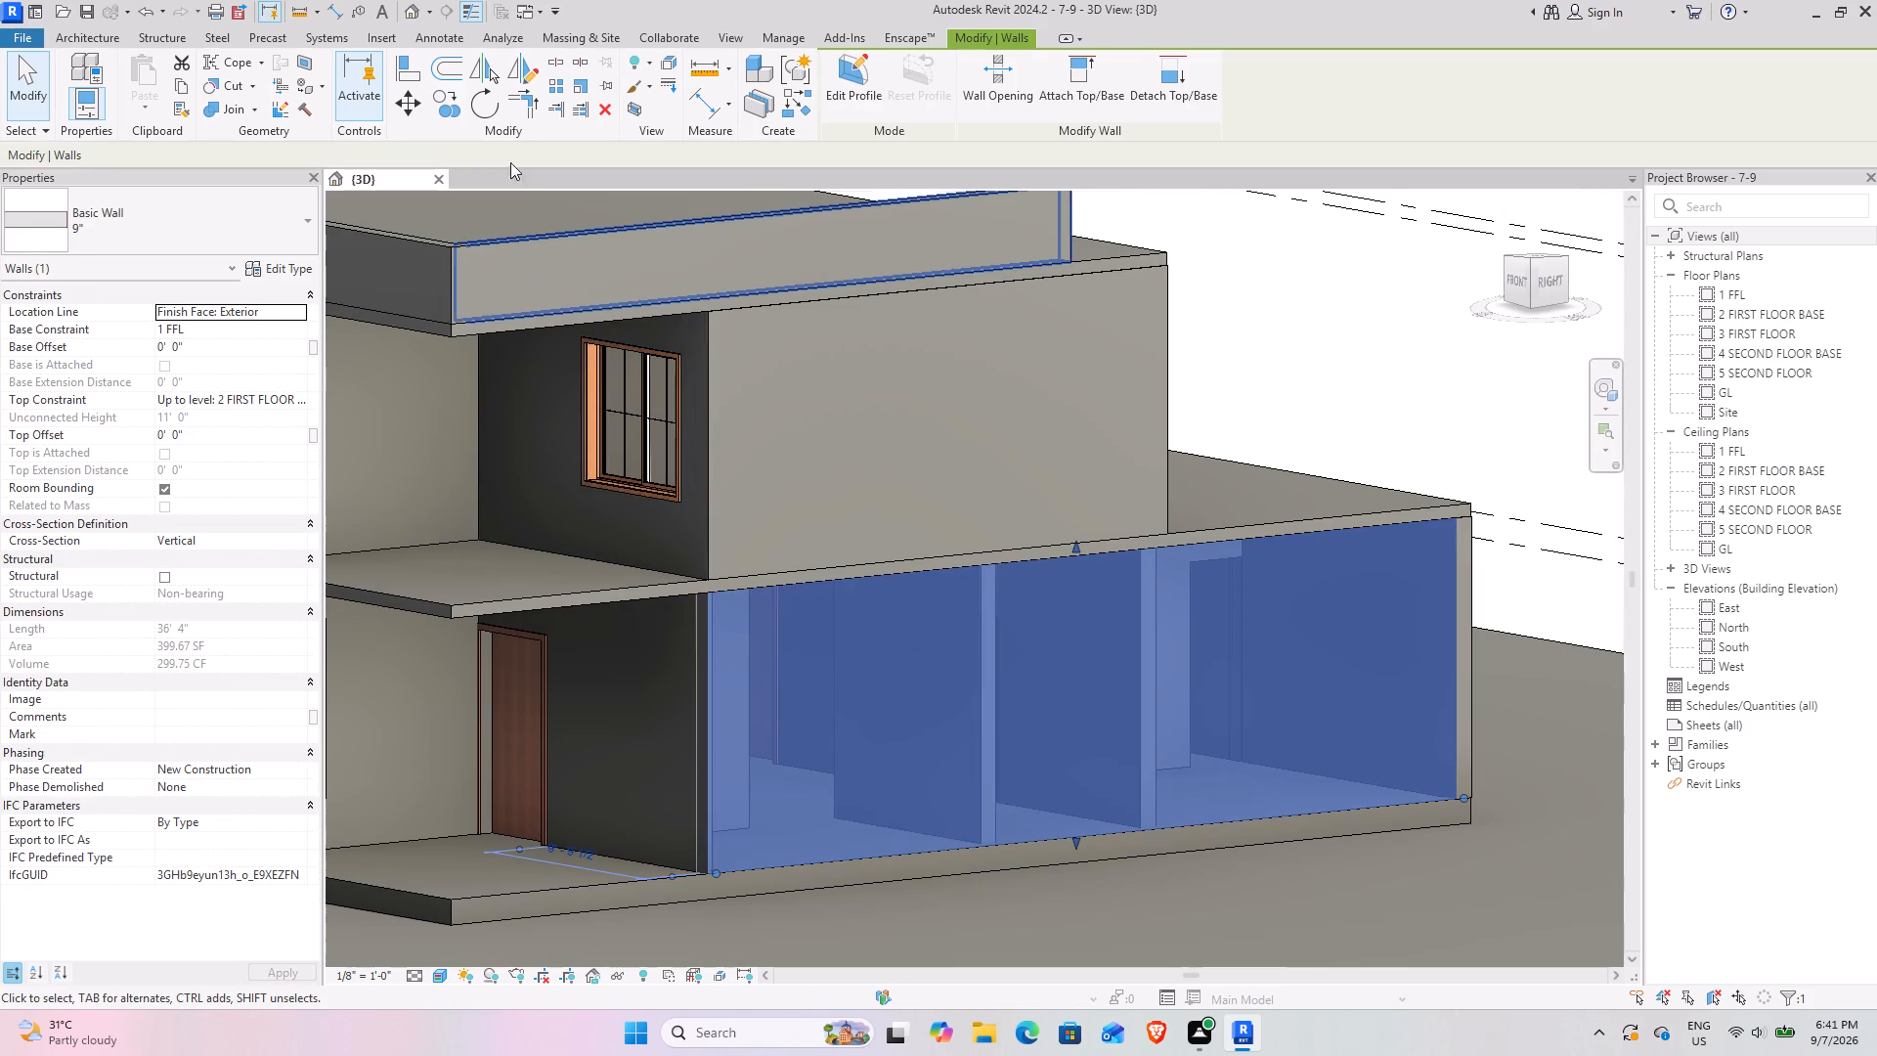
left_click(302, 56)
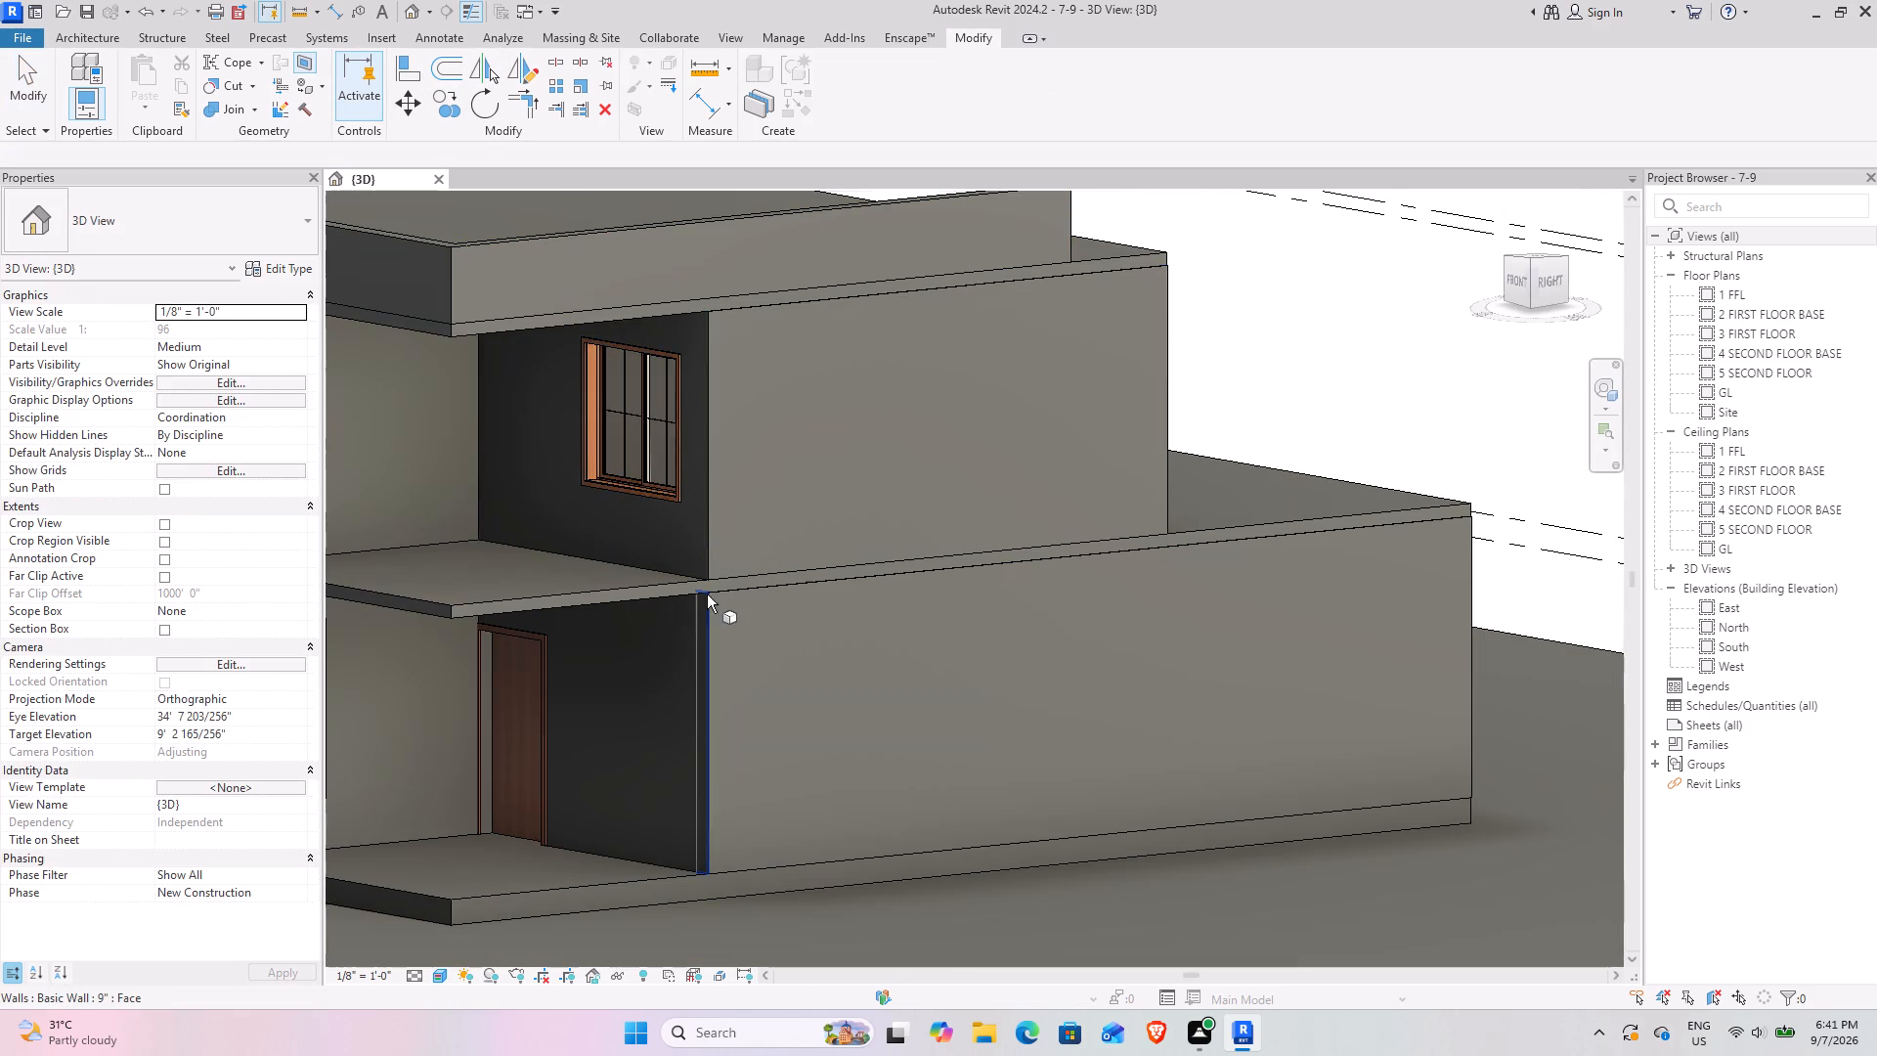
left_click(713, 607)
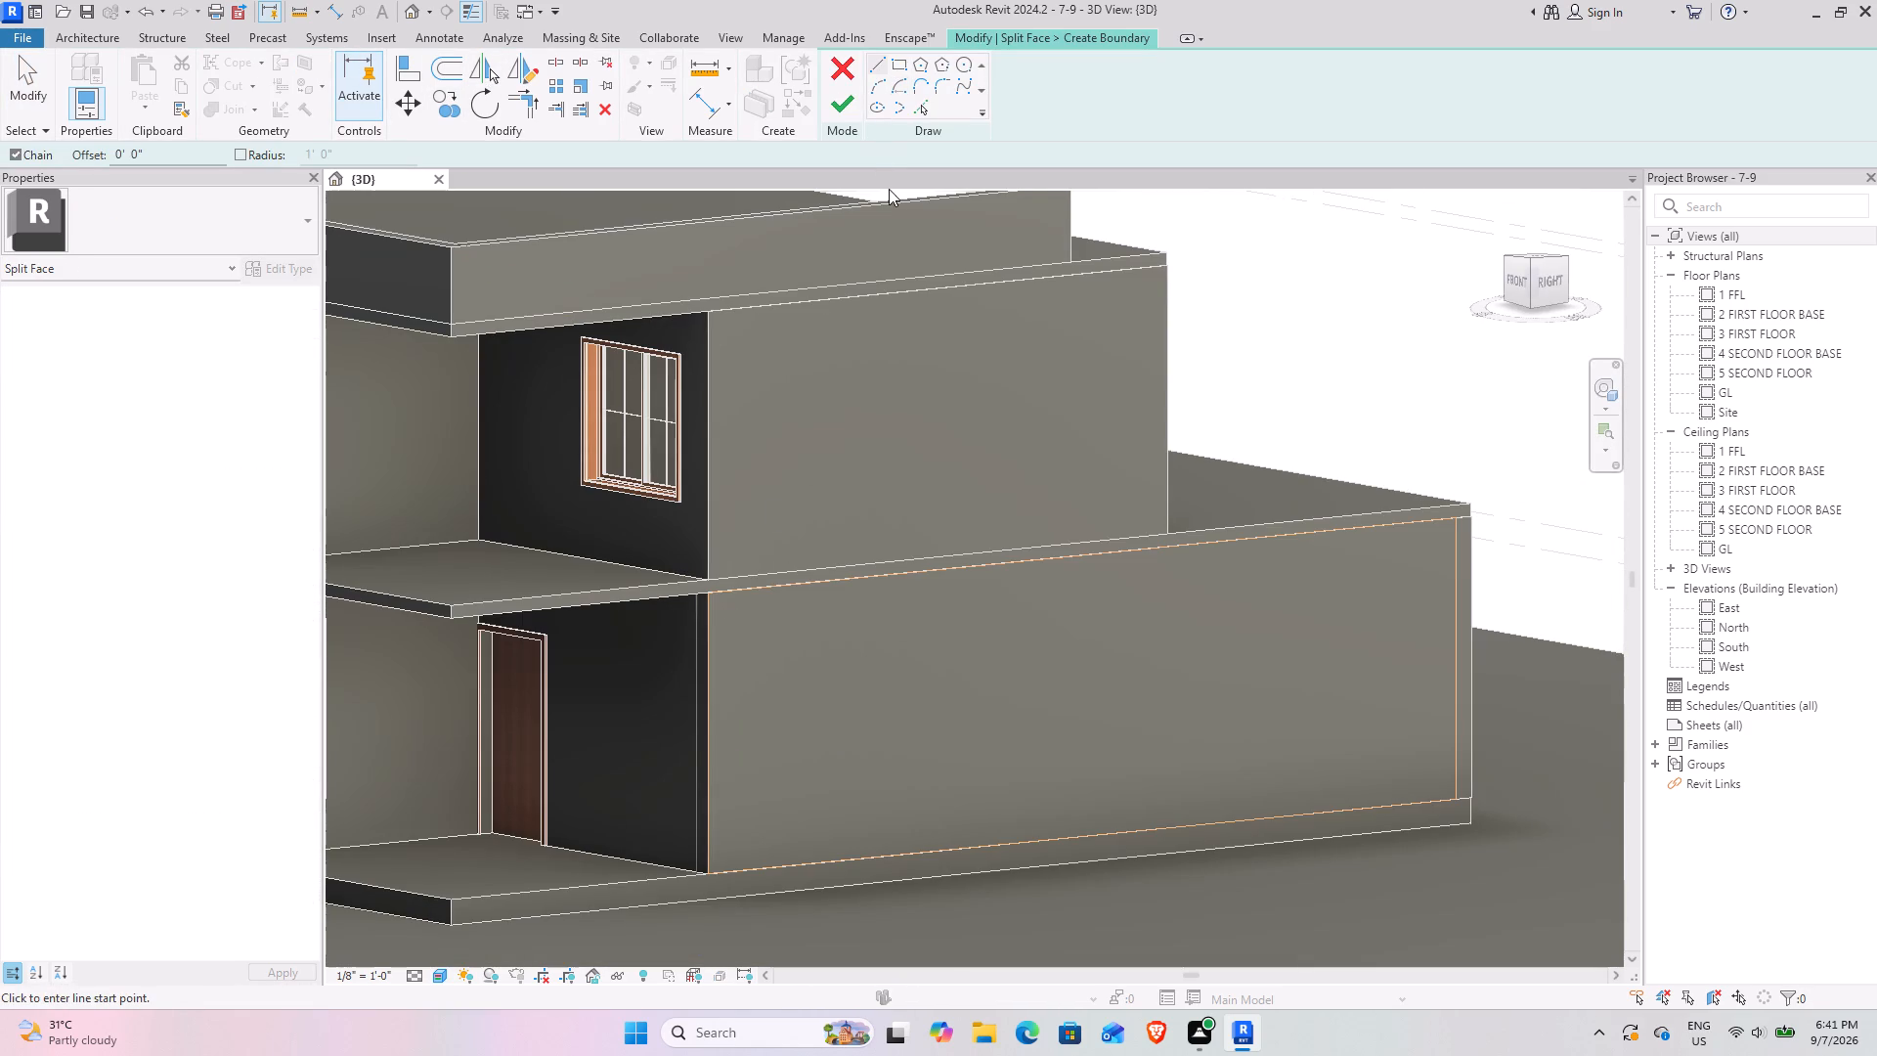
left_click(895, 72)
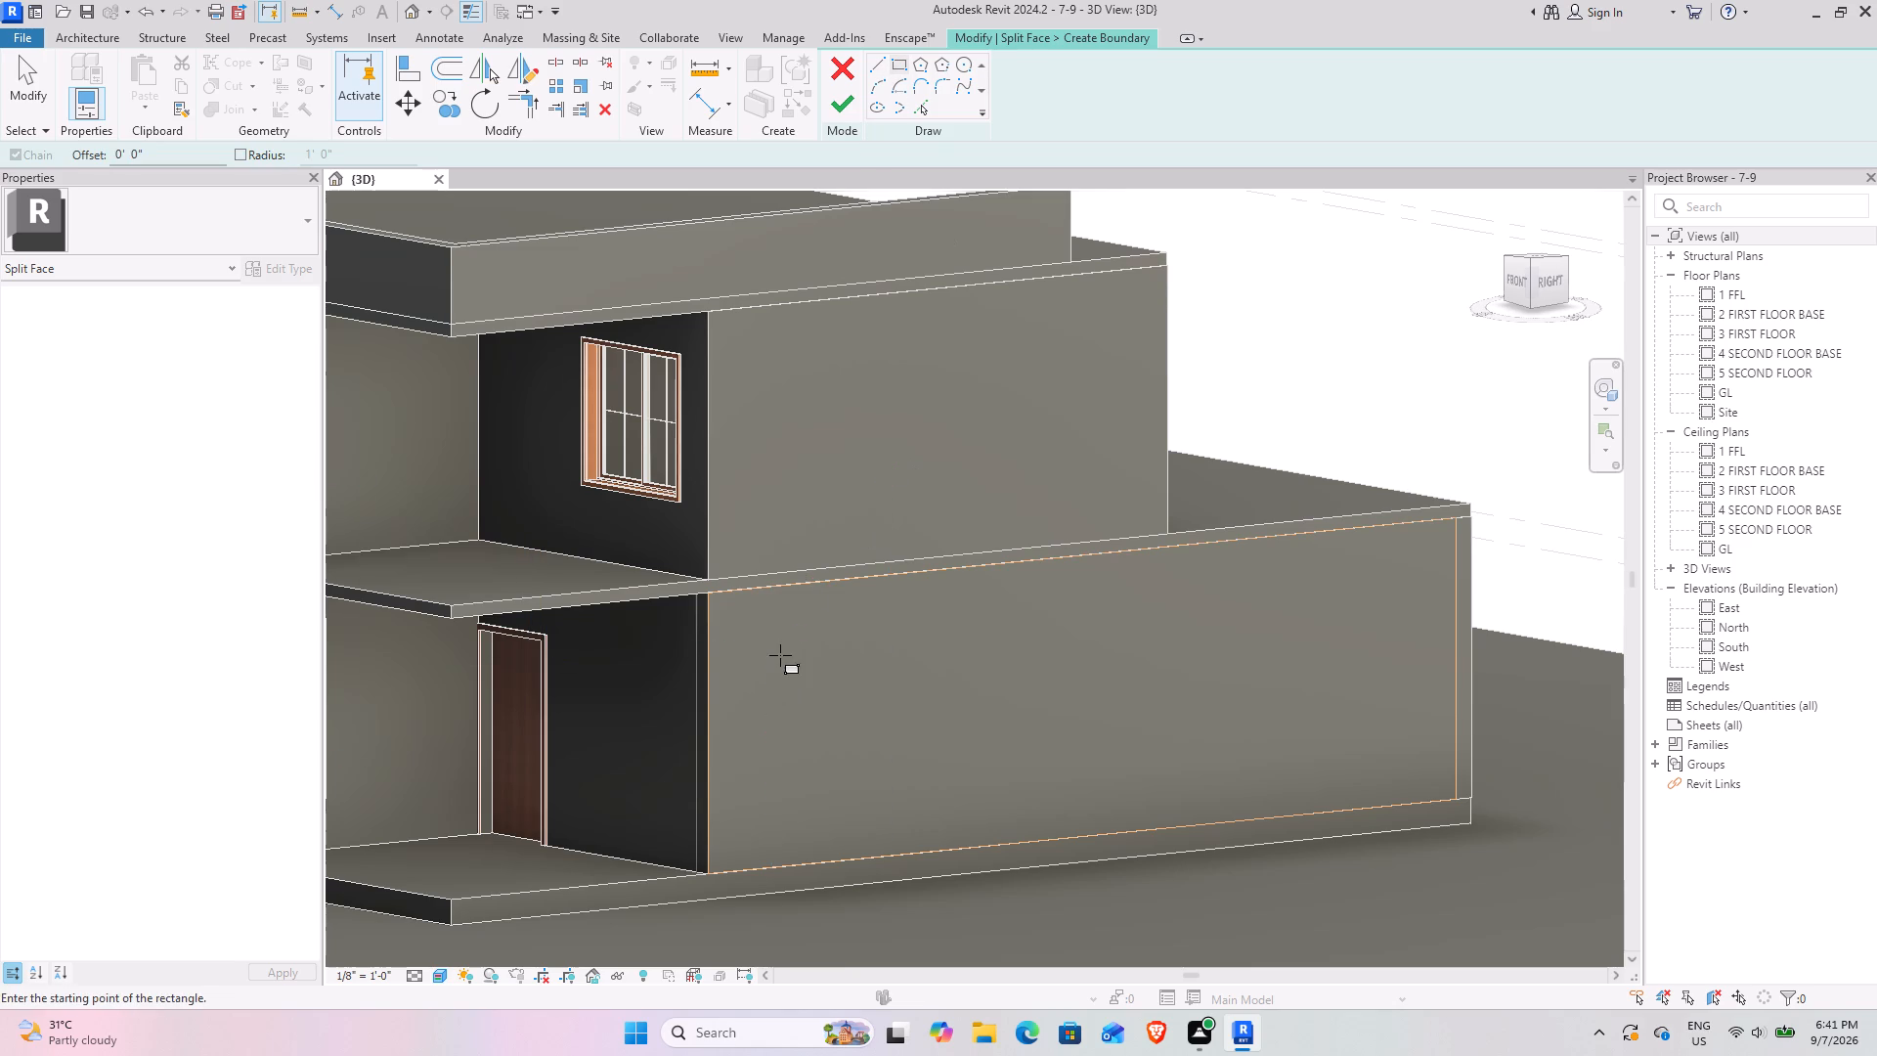
left_click(780, 655)
left_click(918, 747)
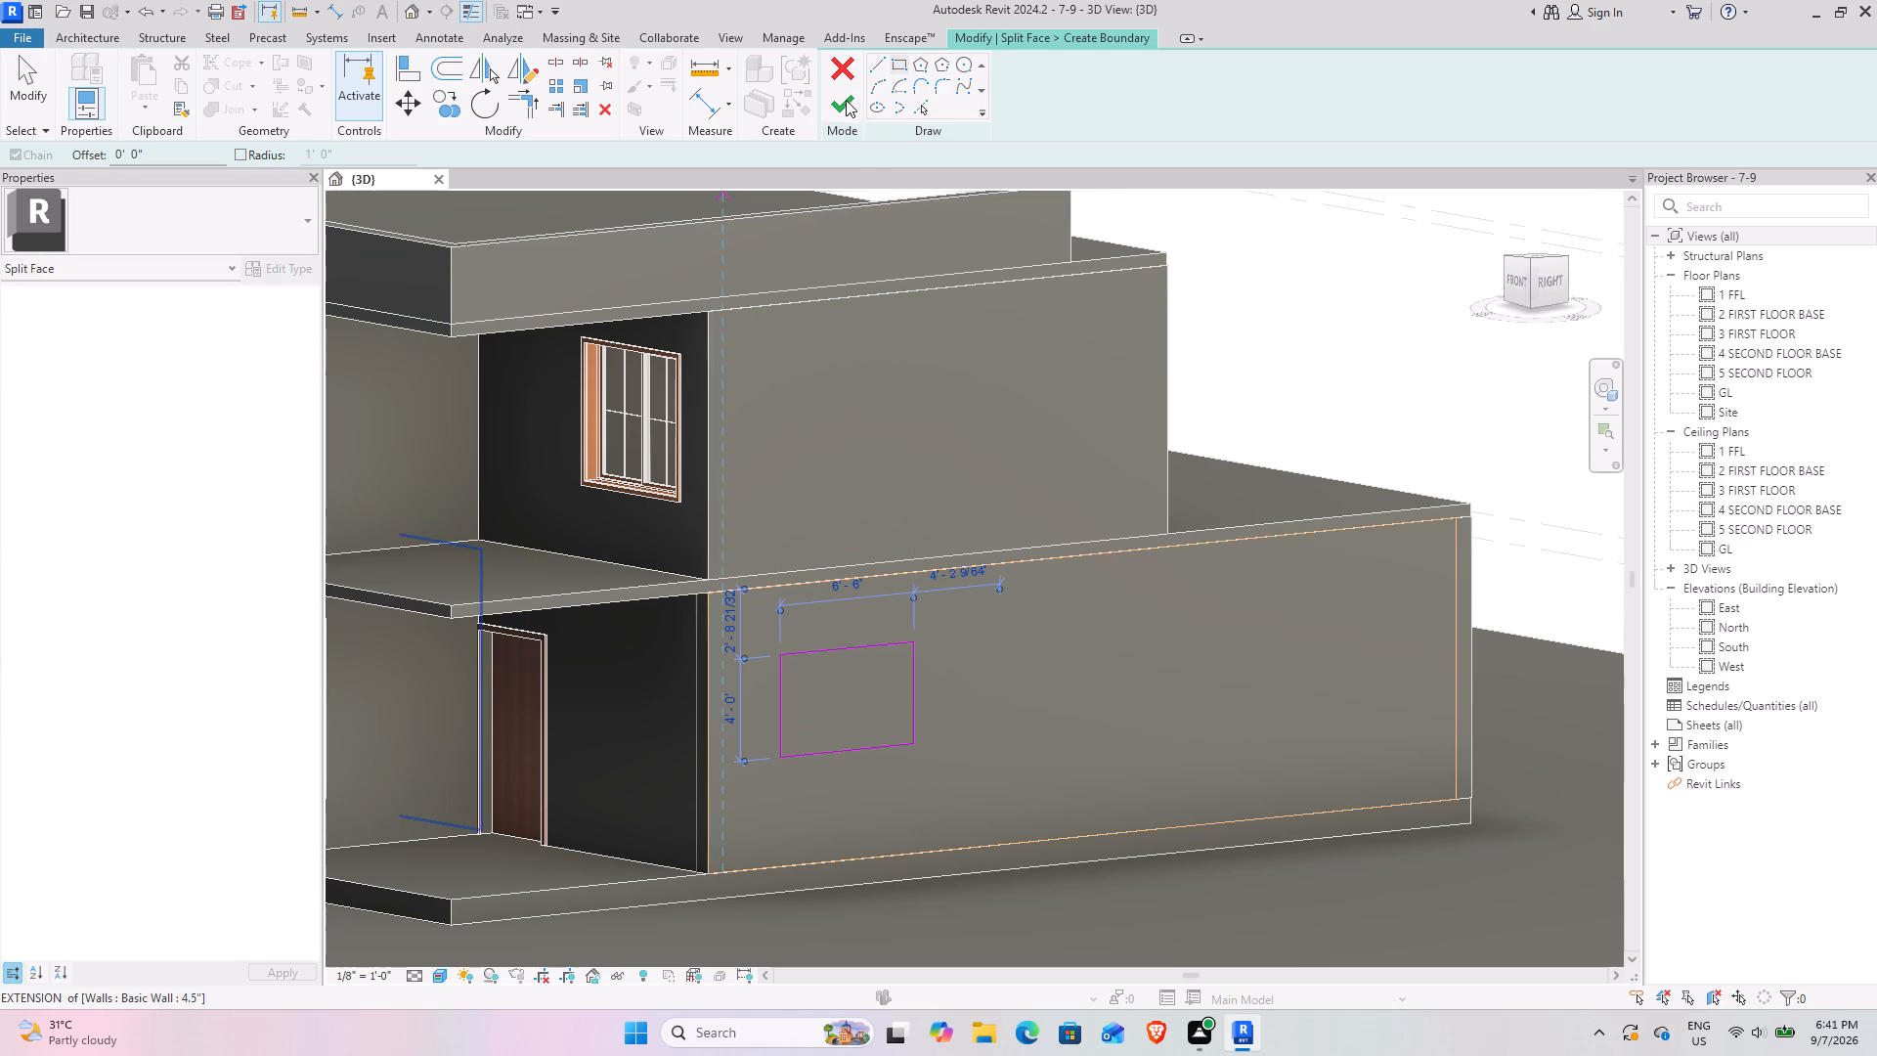
left_click(850, 98)
Edit the side wall's split boundary, adding a rectangle along the full outline of the wall face, and try to finish the sketch.
scroll(925, 603, "up", 5)
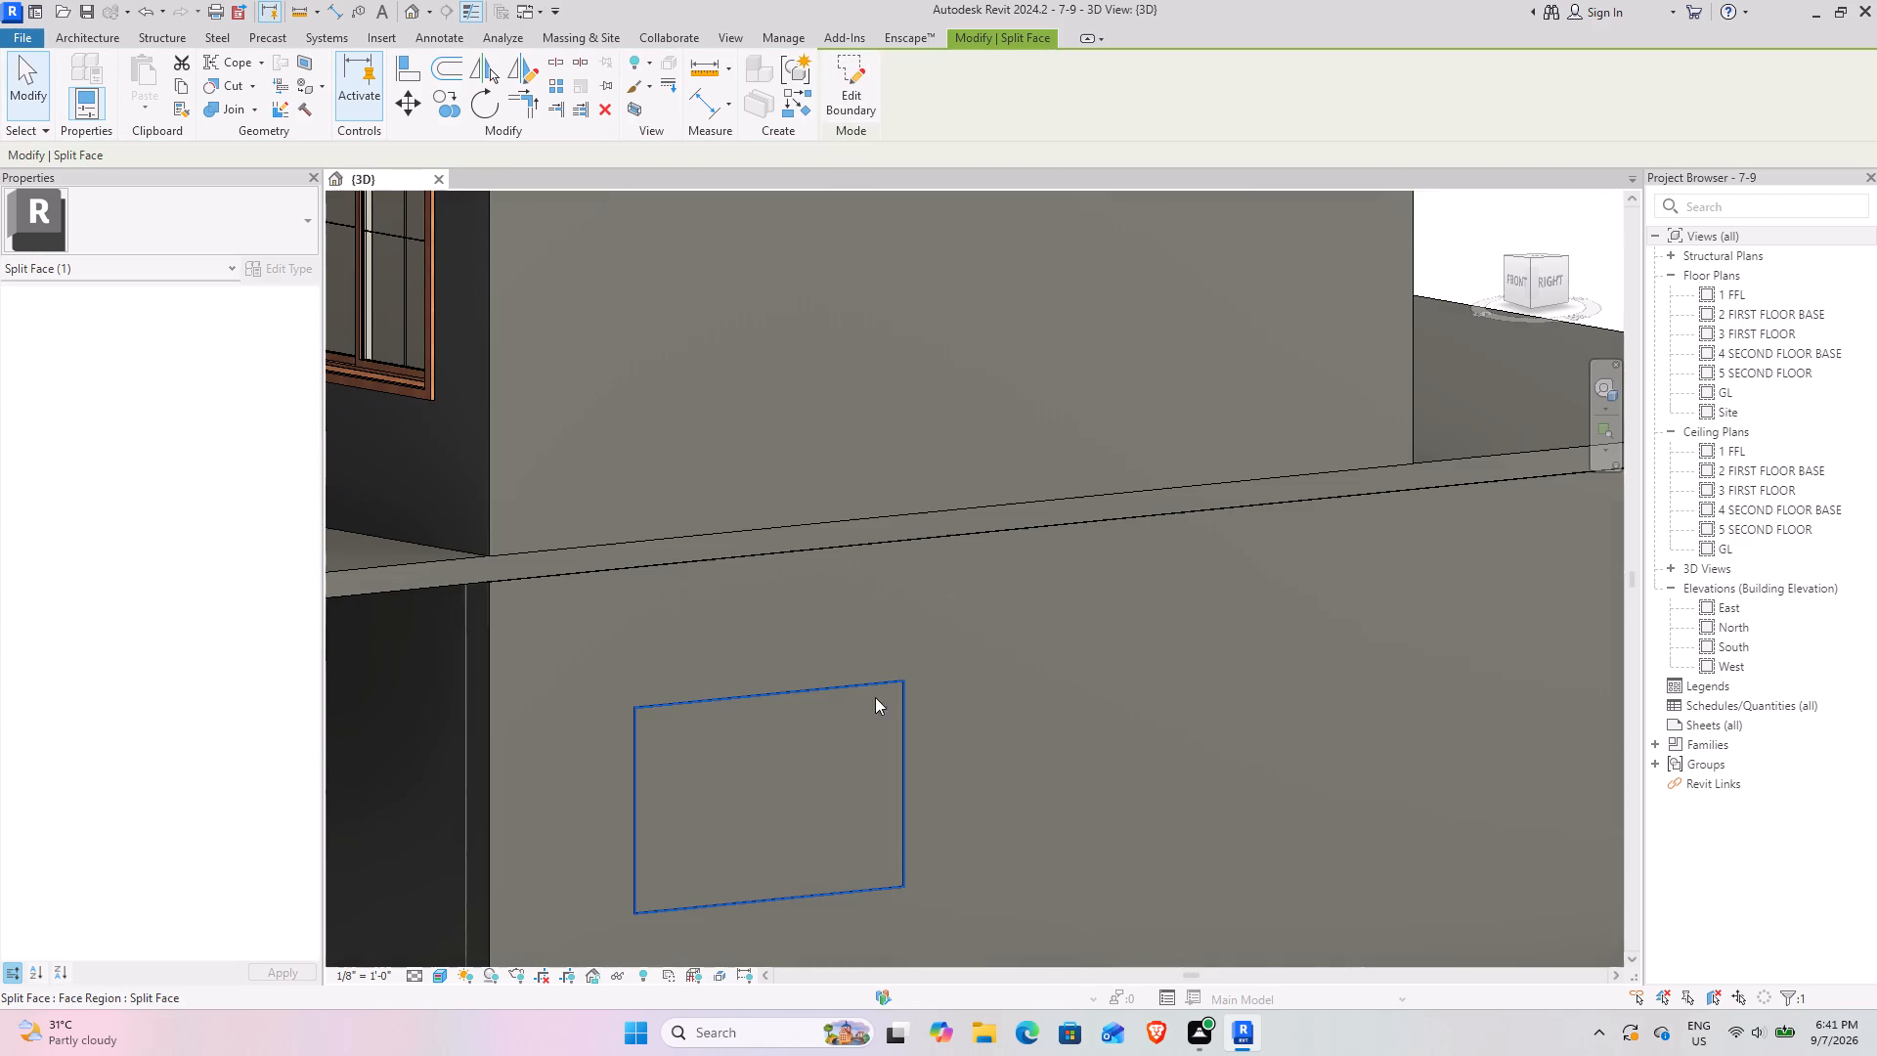
scroll(871, 766, "down", 5)
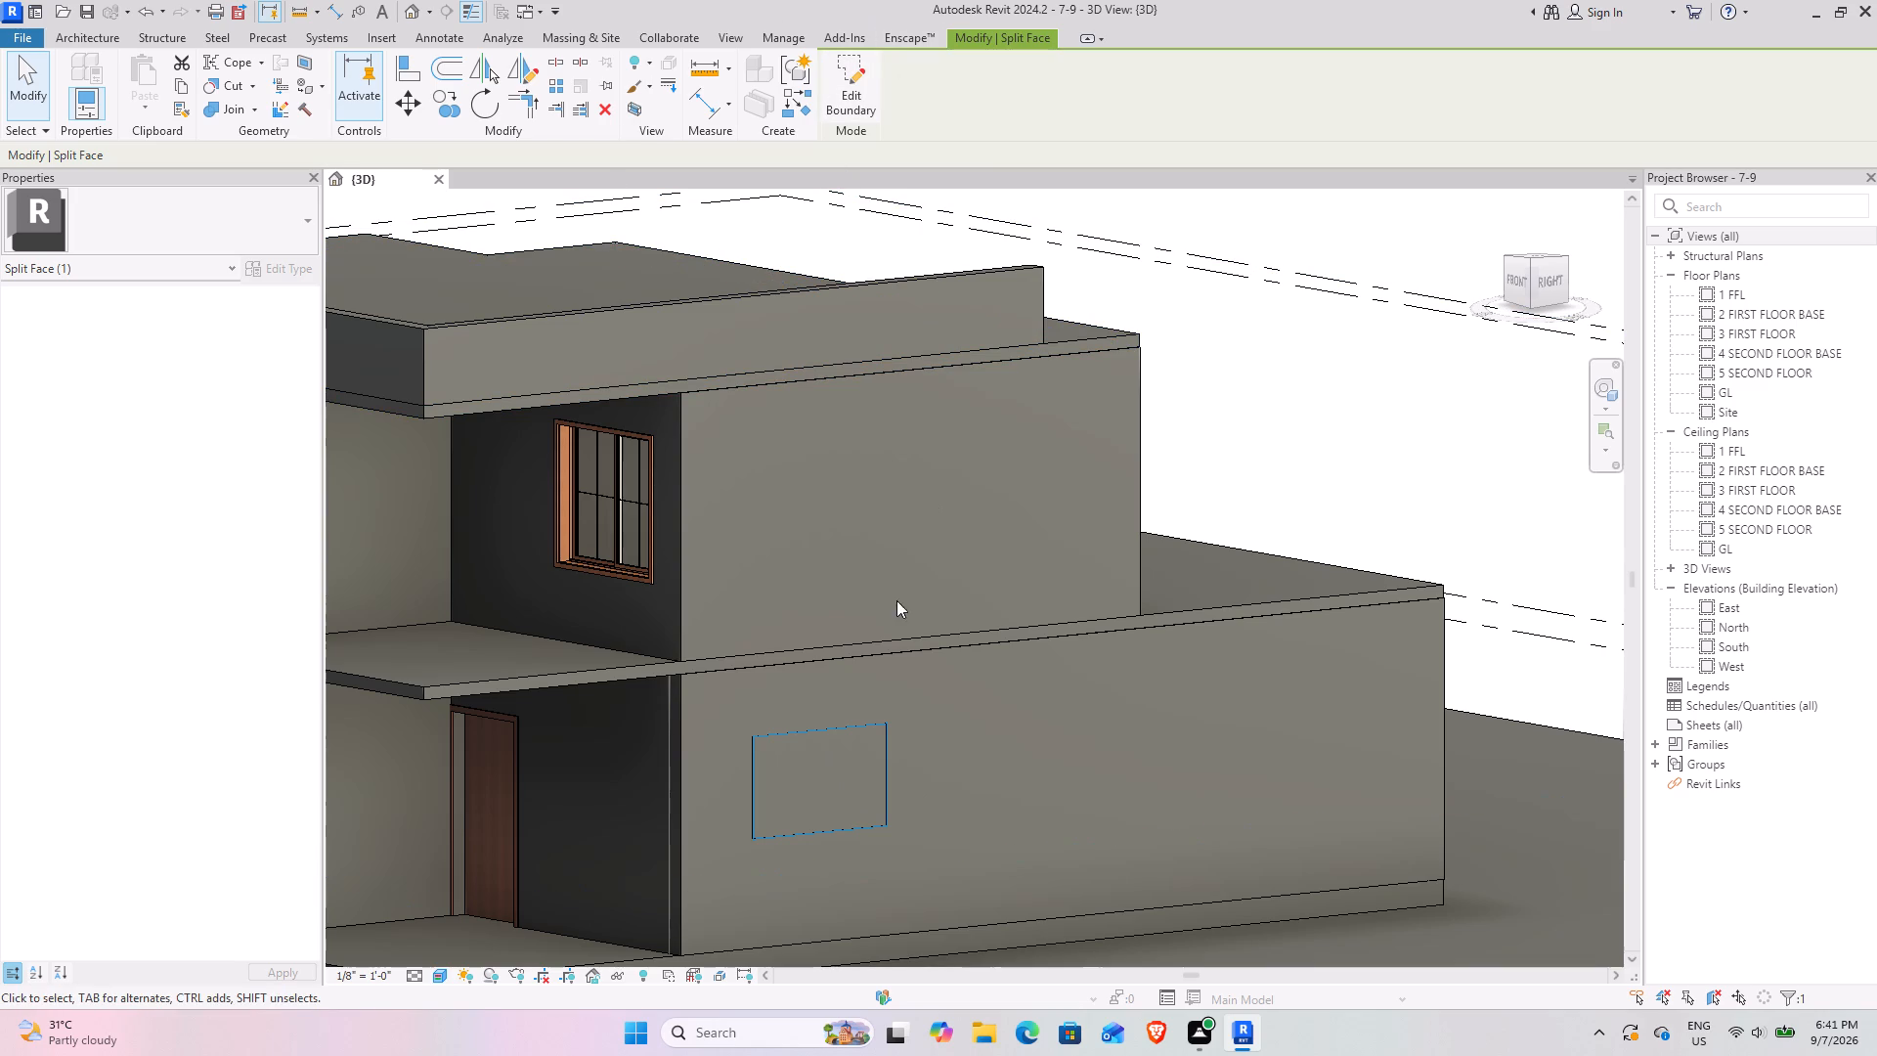
left_click(823, 726)
left_click(837, 80)
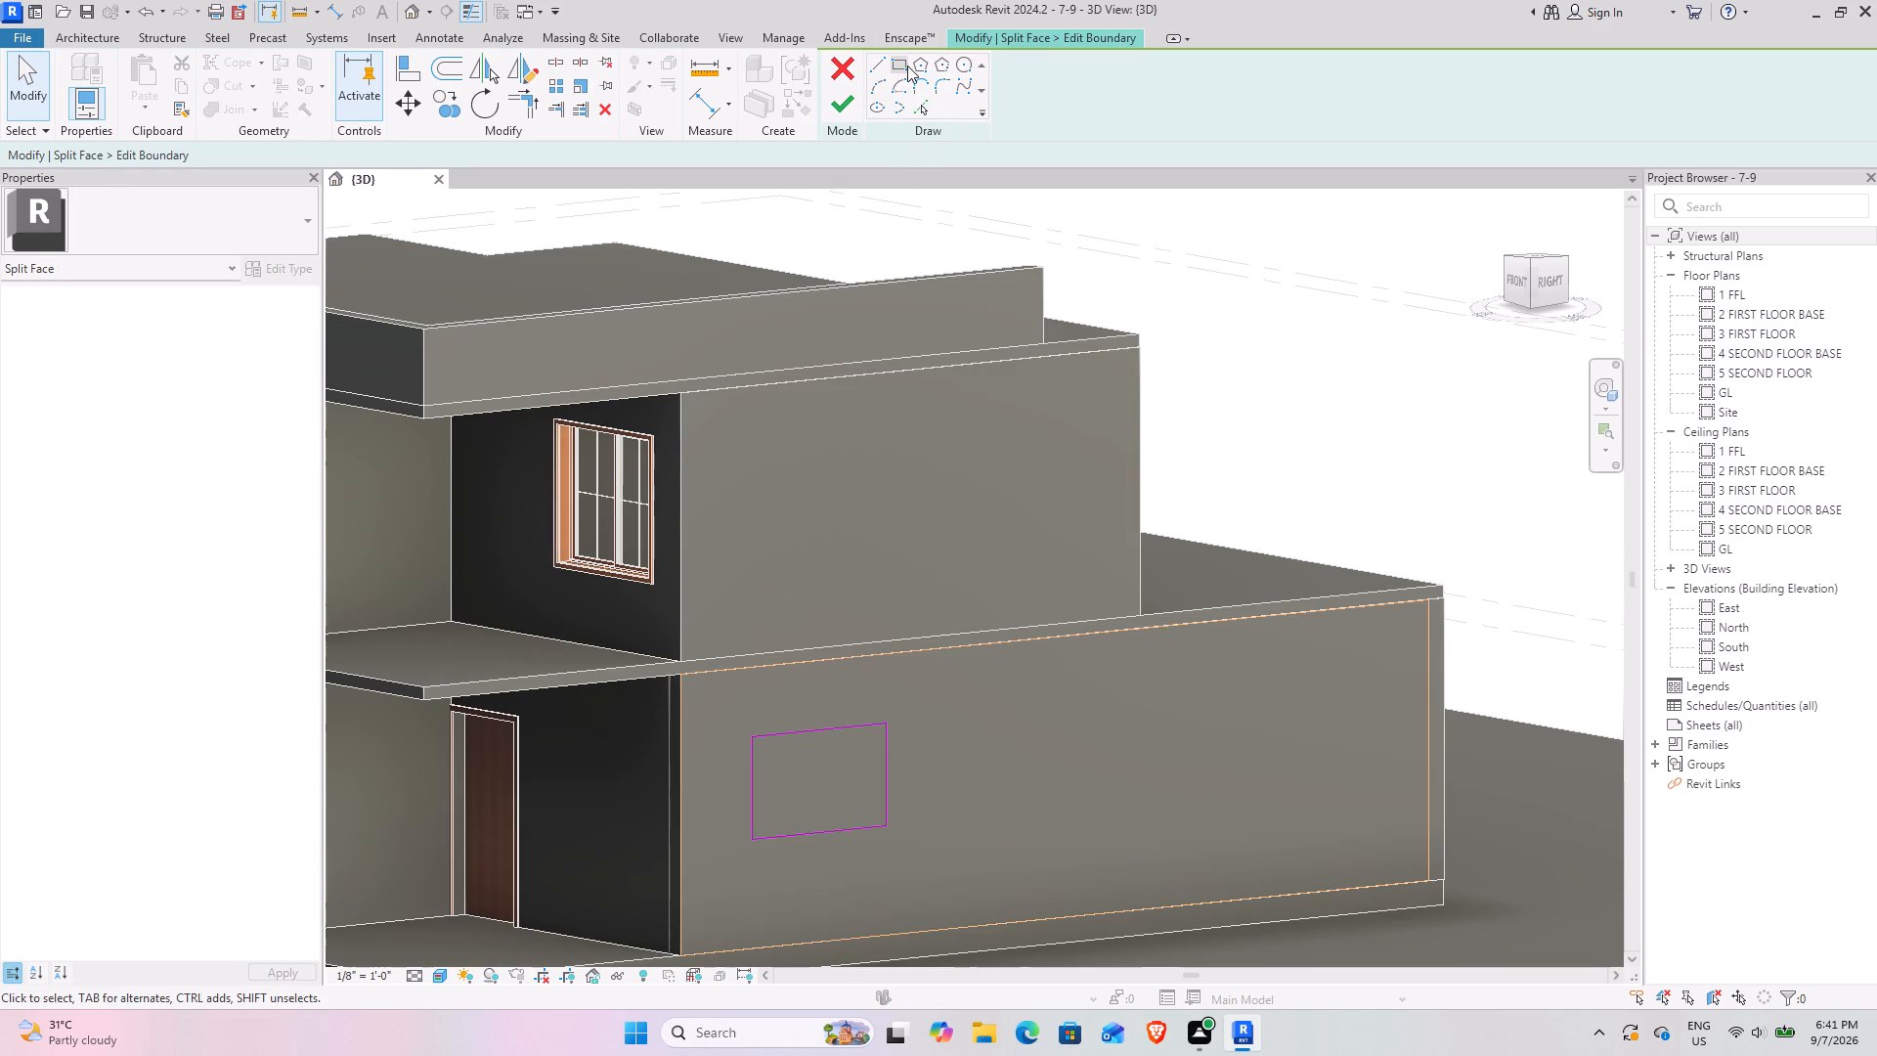
left_click(907, 66)
left_click(684, 676)
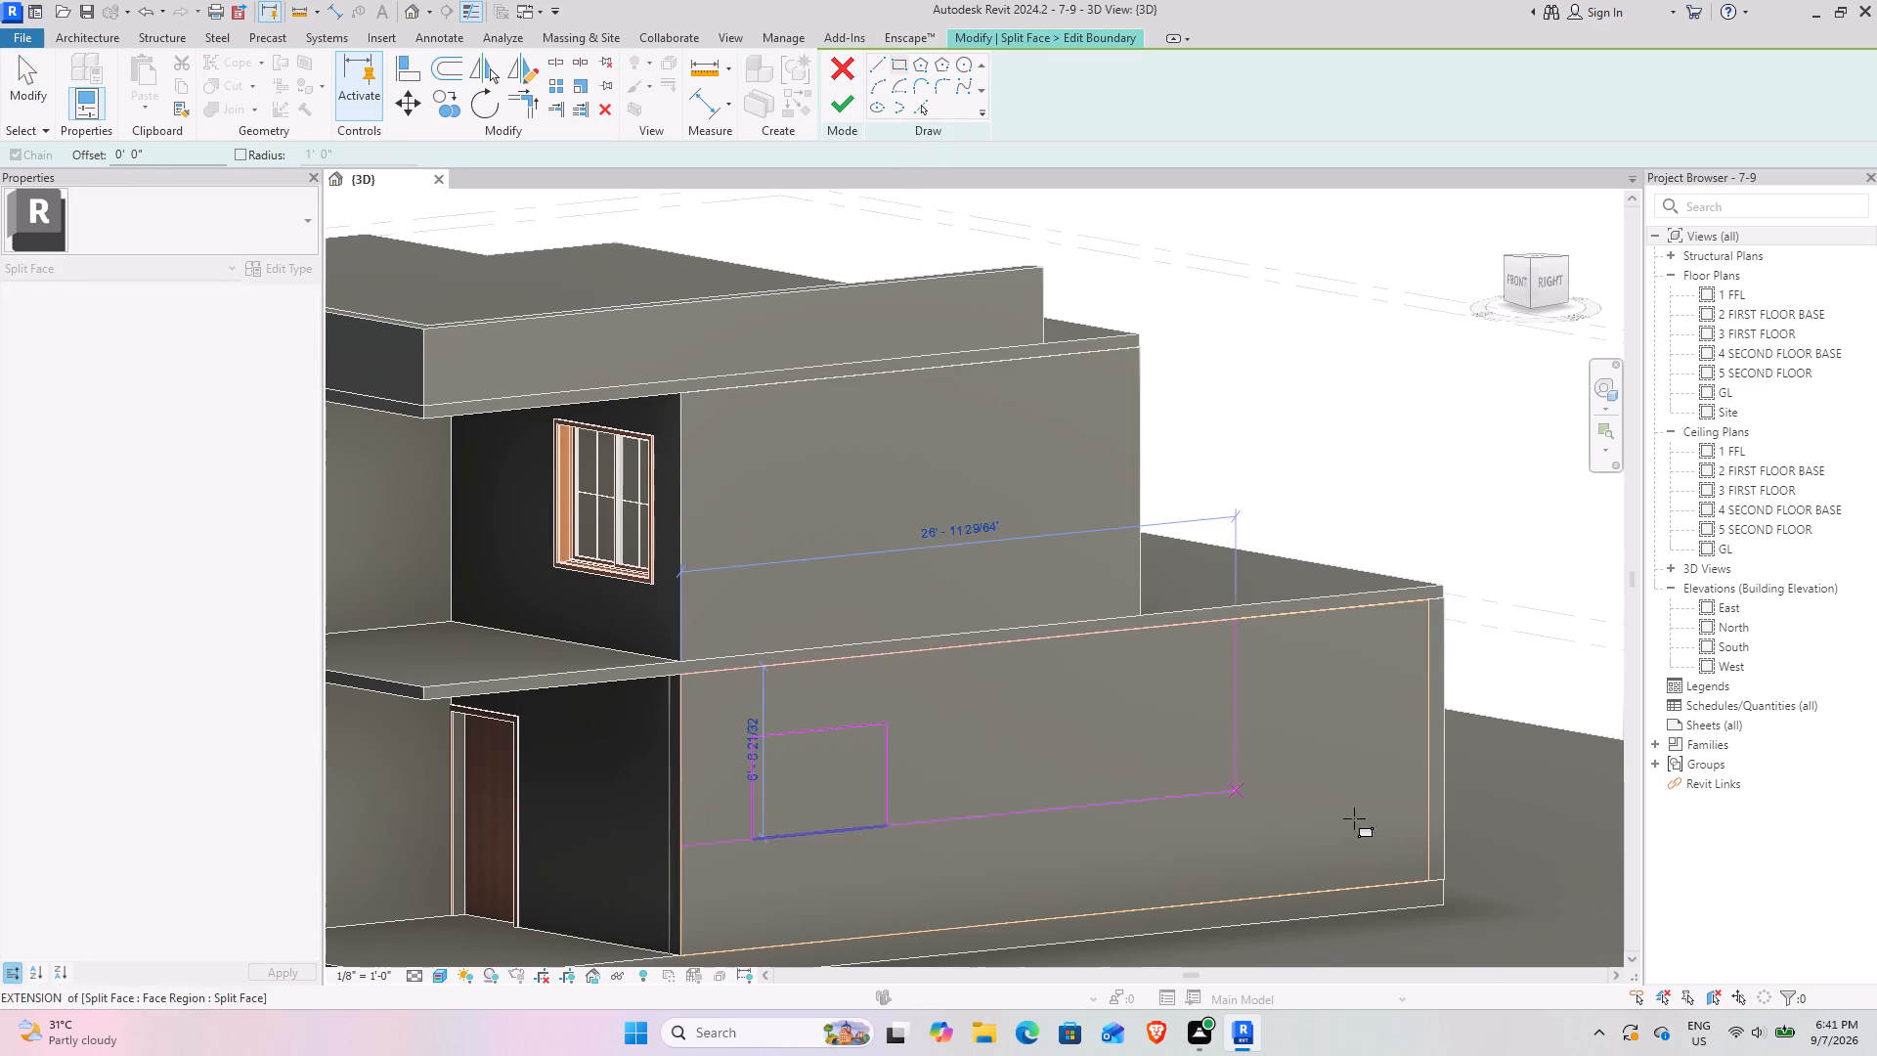
left_click(1424, 877)
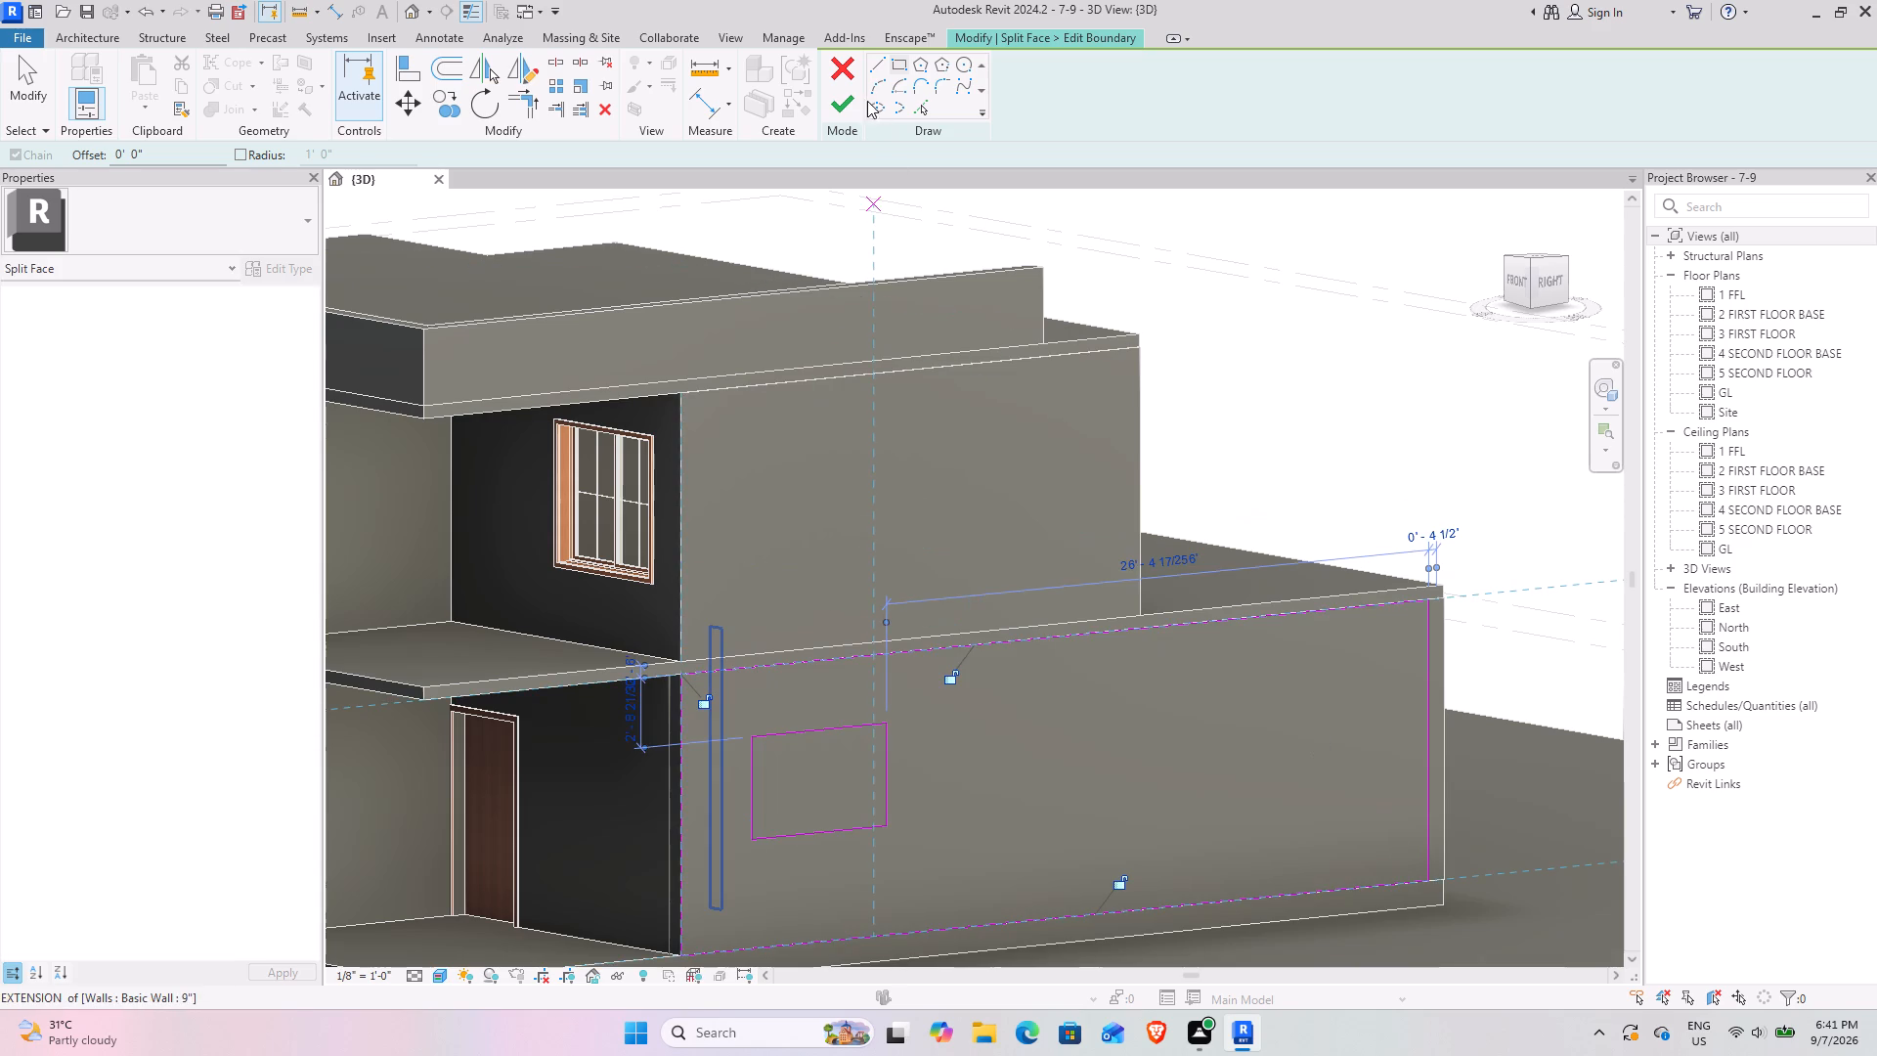
left_click(851, 96)
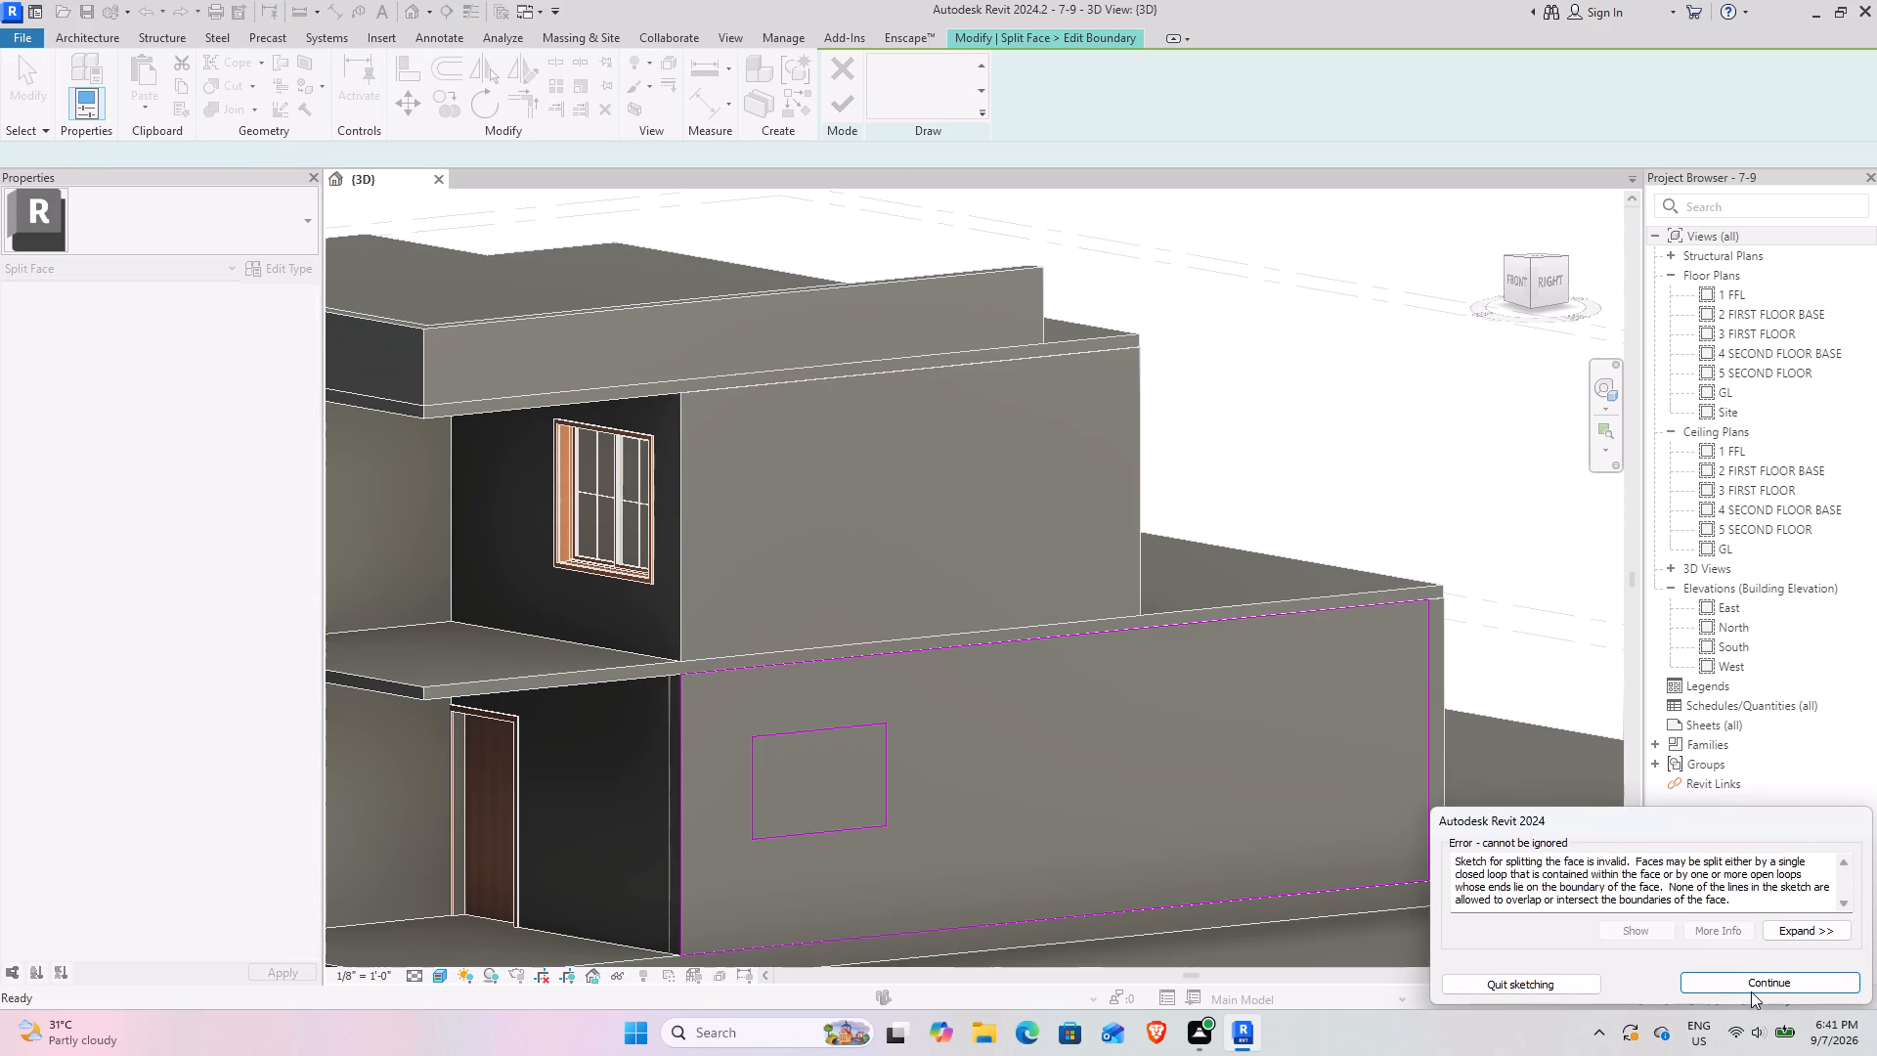
left_click(1751, 991)
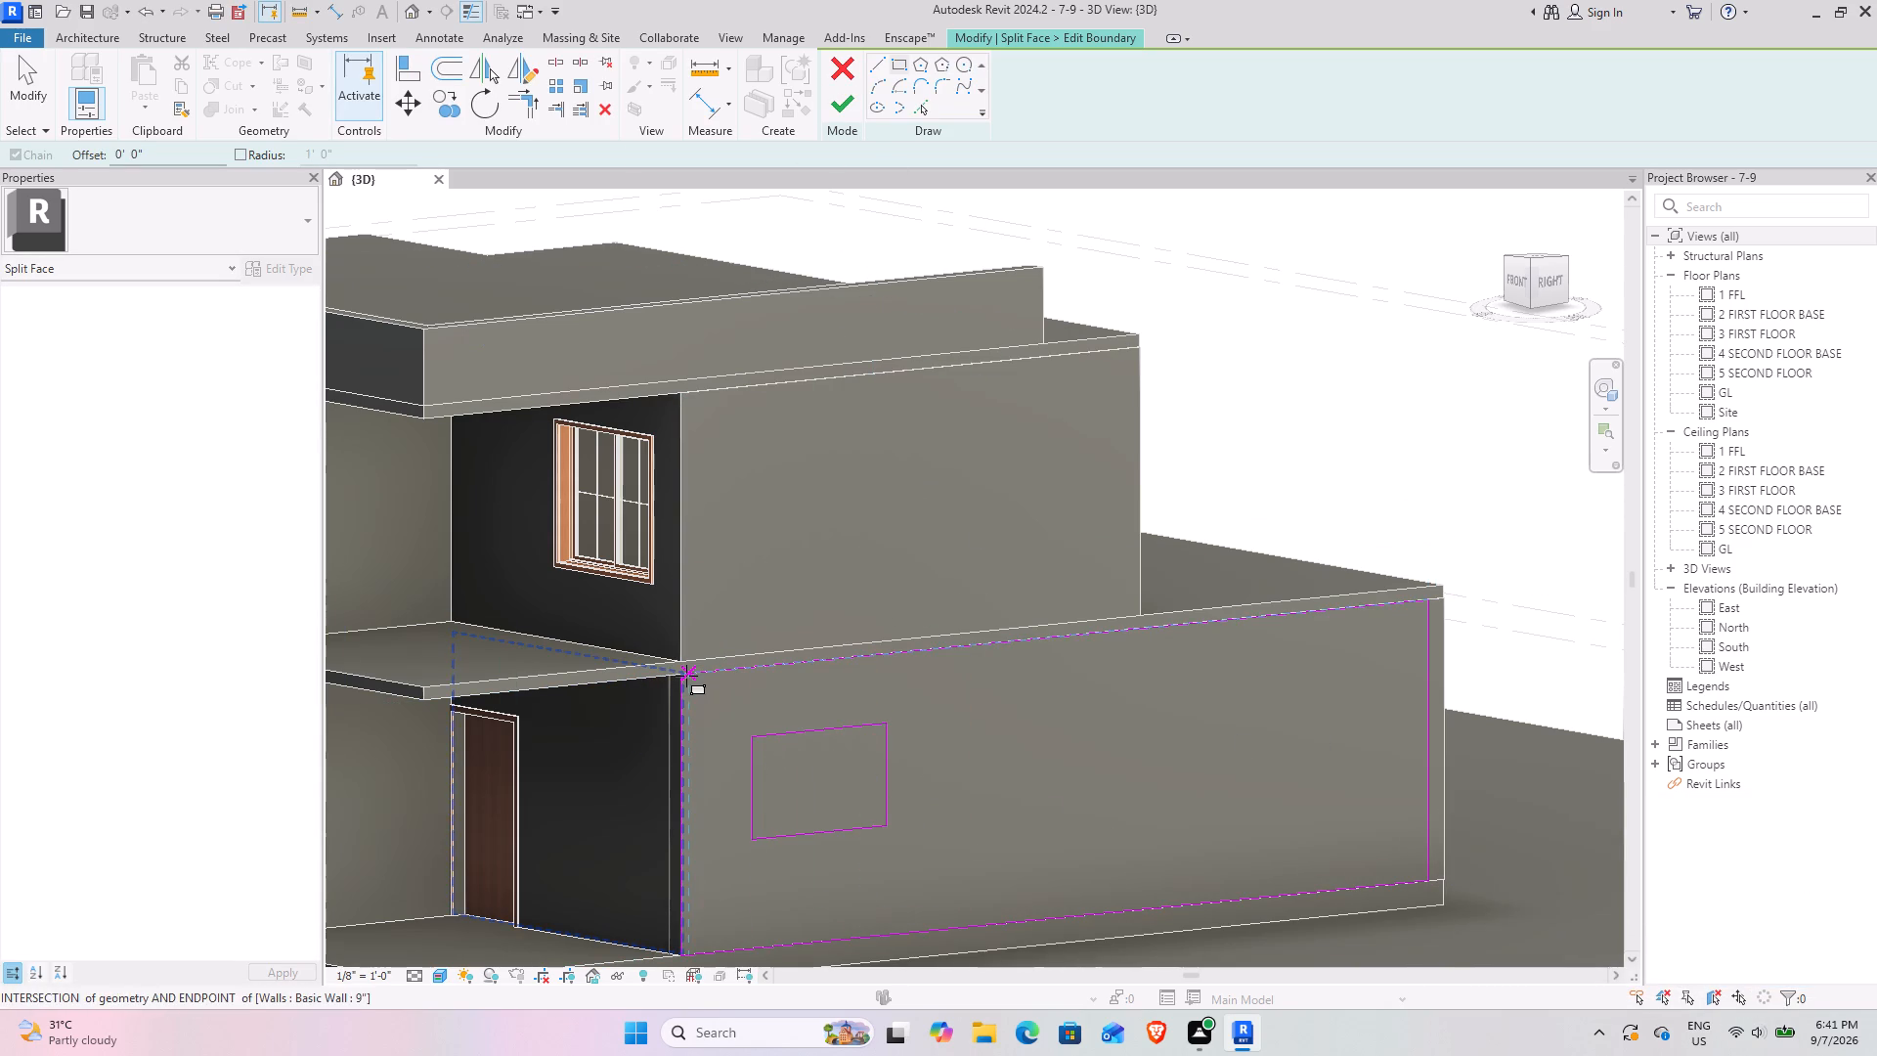
key("Escape")
key("Escape")
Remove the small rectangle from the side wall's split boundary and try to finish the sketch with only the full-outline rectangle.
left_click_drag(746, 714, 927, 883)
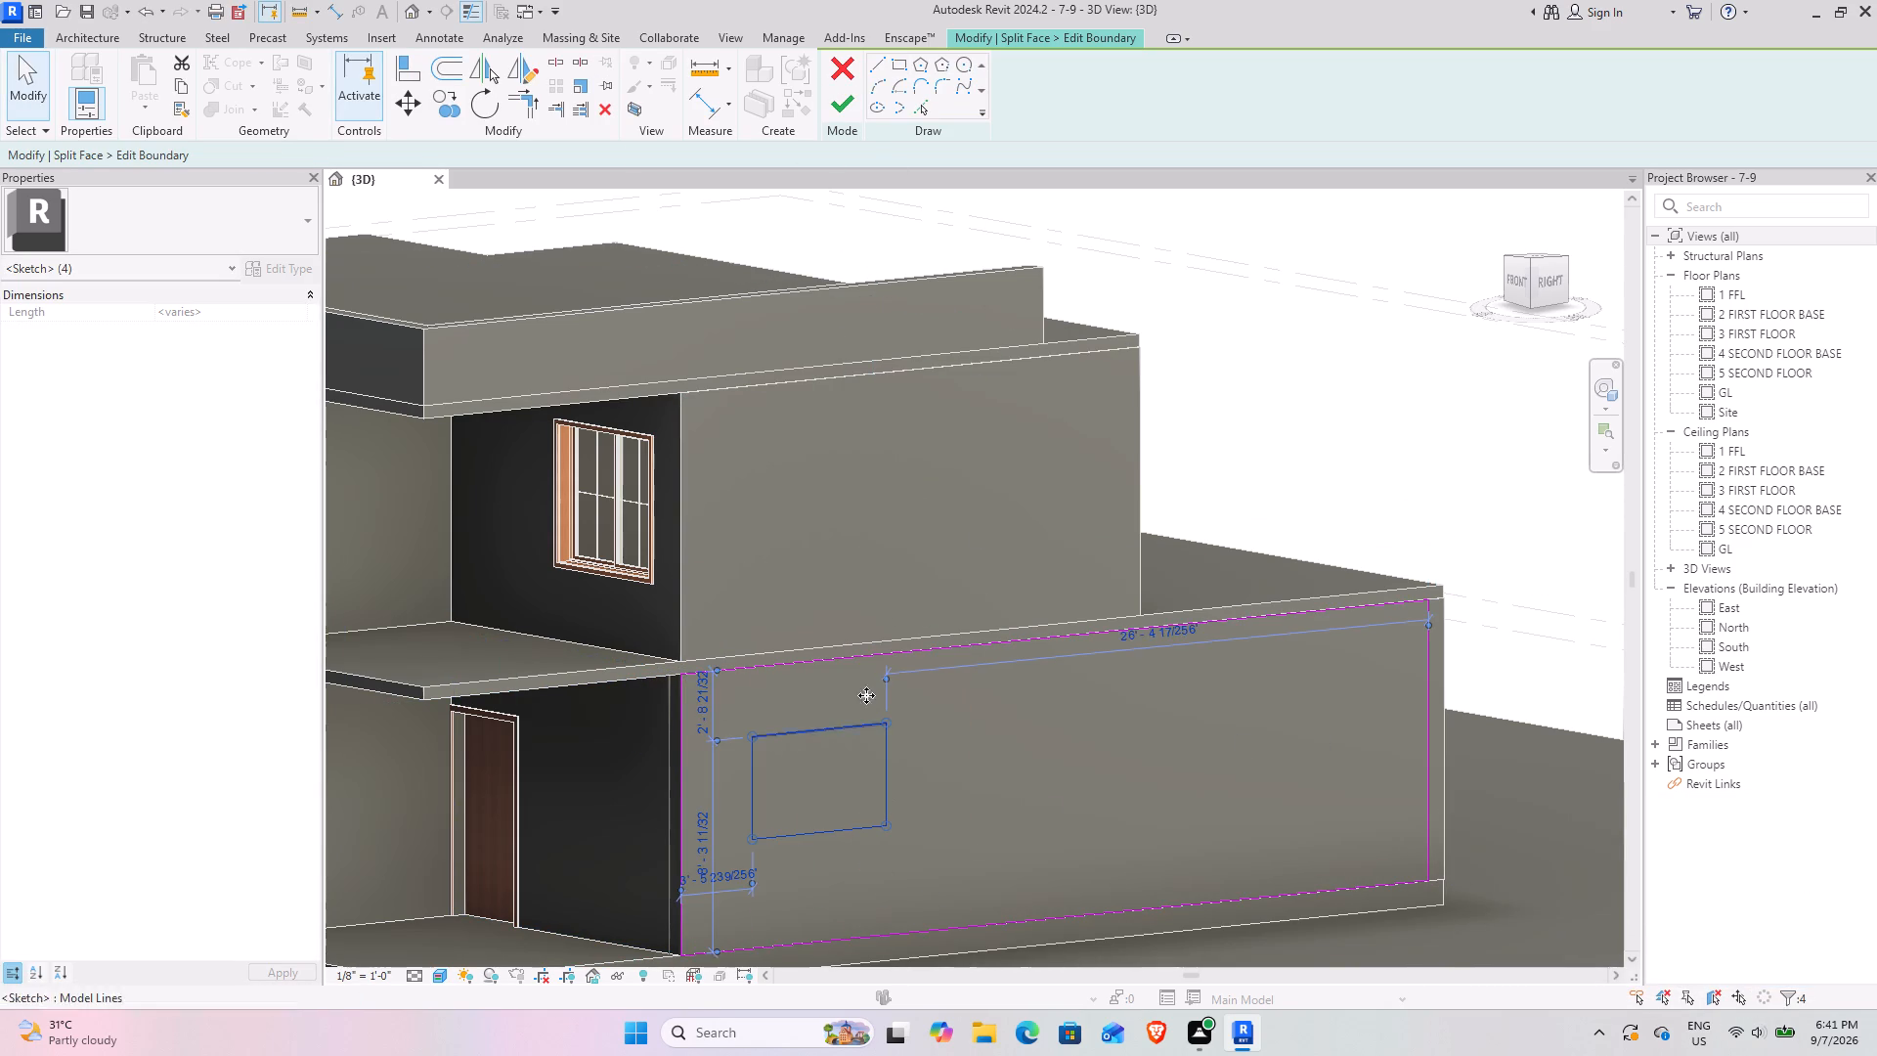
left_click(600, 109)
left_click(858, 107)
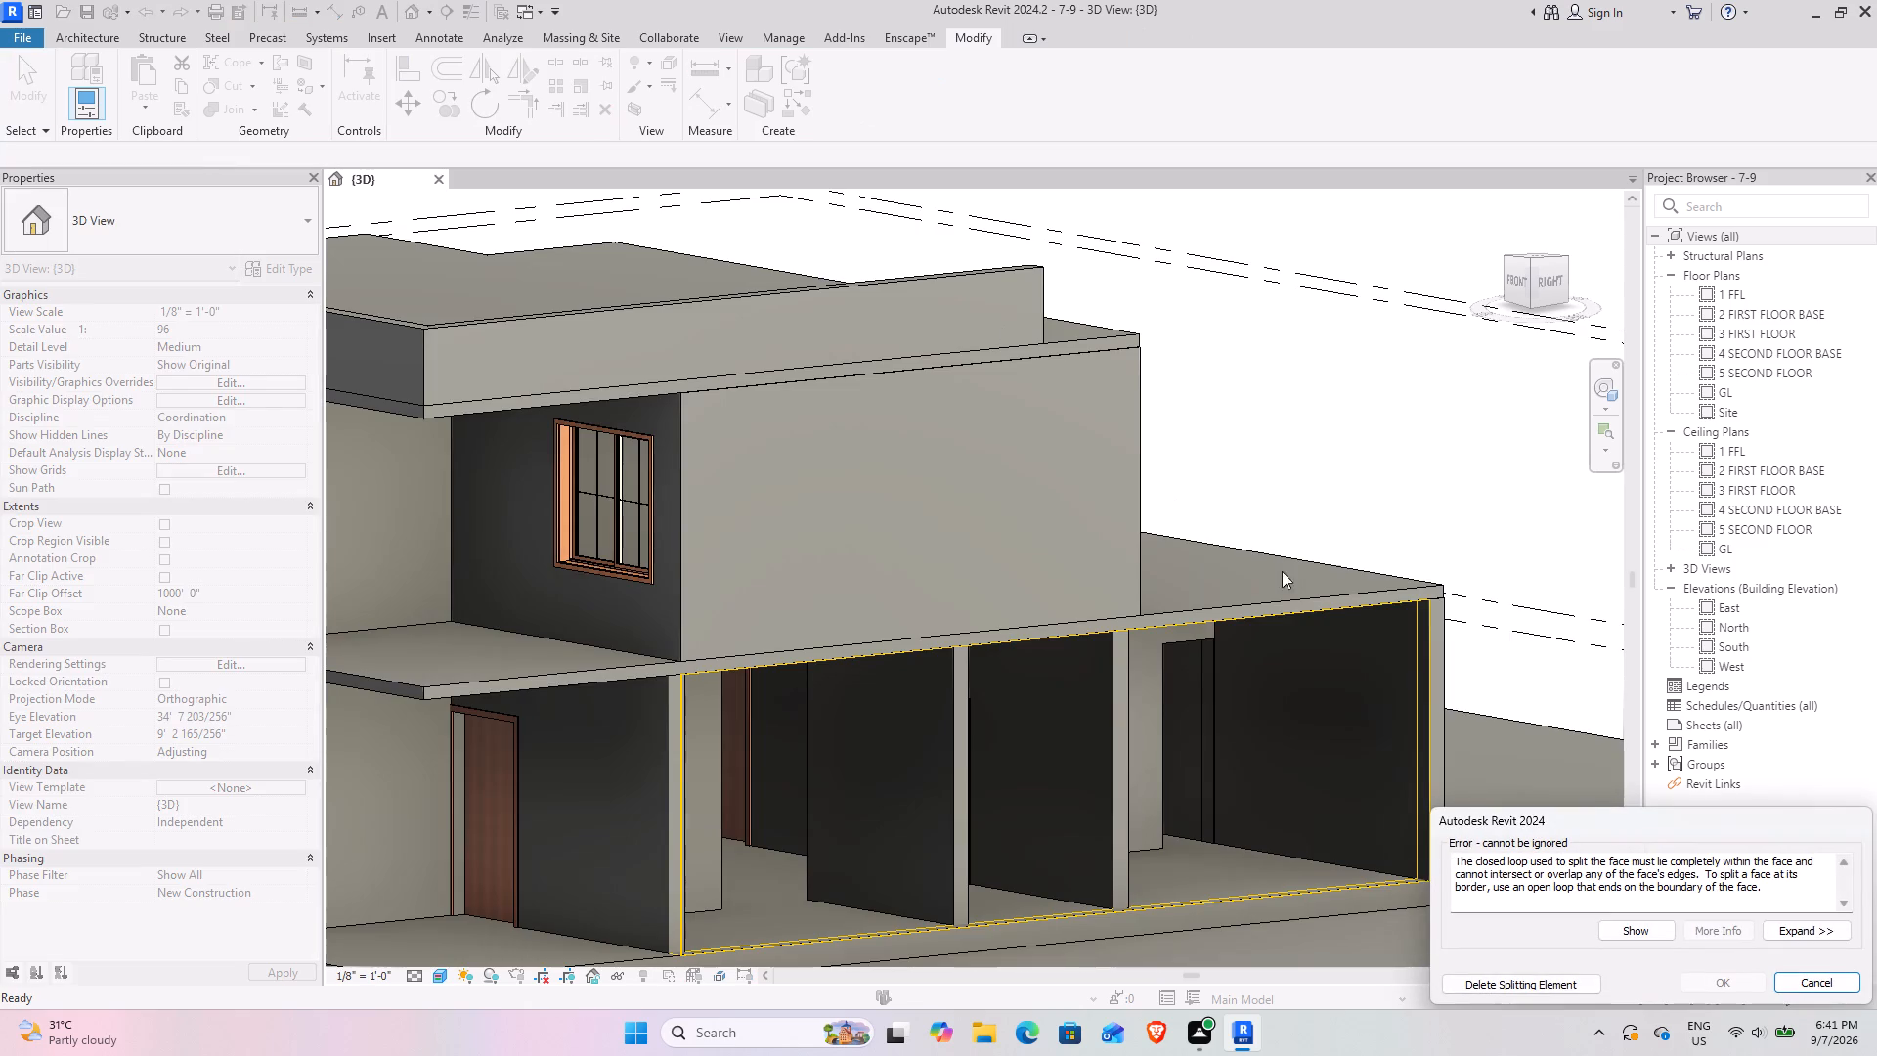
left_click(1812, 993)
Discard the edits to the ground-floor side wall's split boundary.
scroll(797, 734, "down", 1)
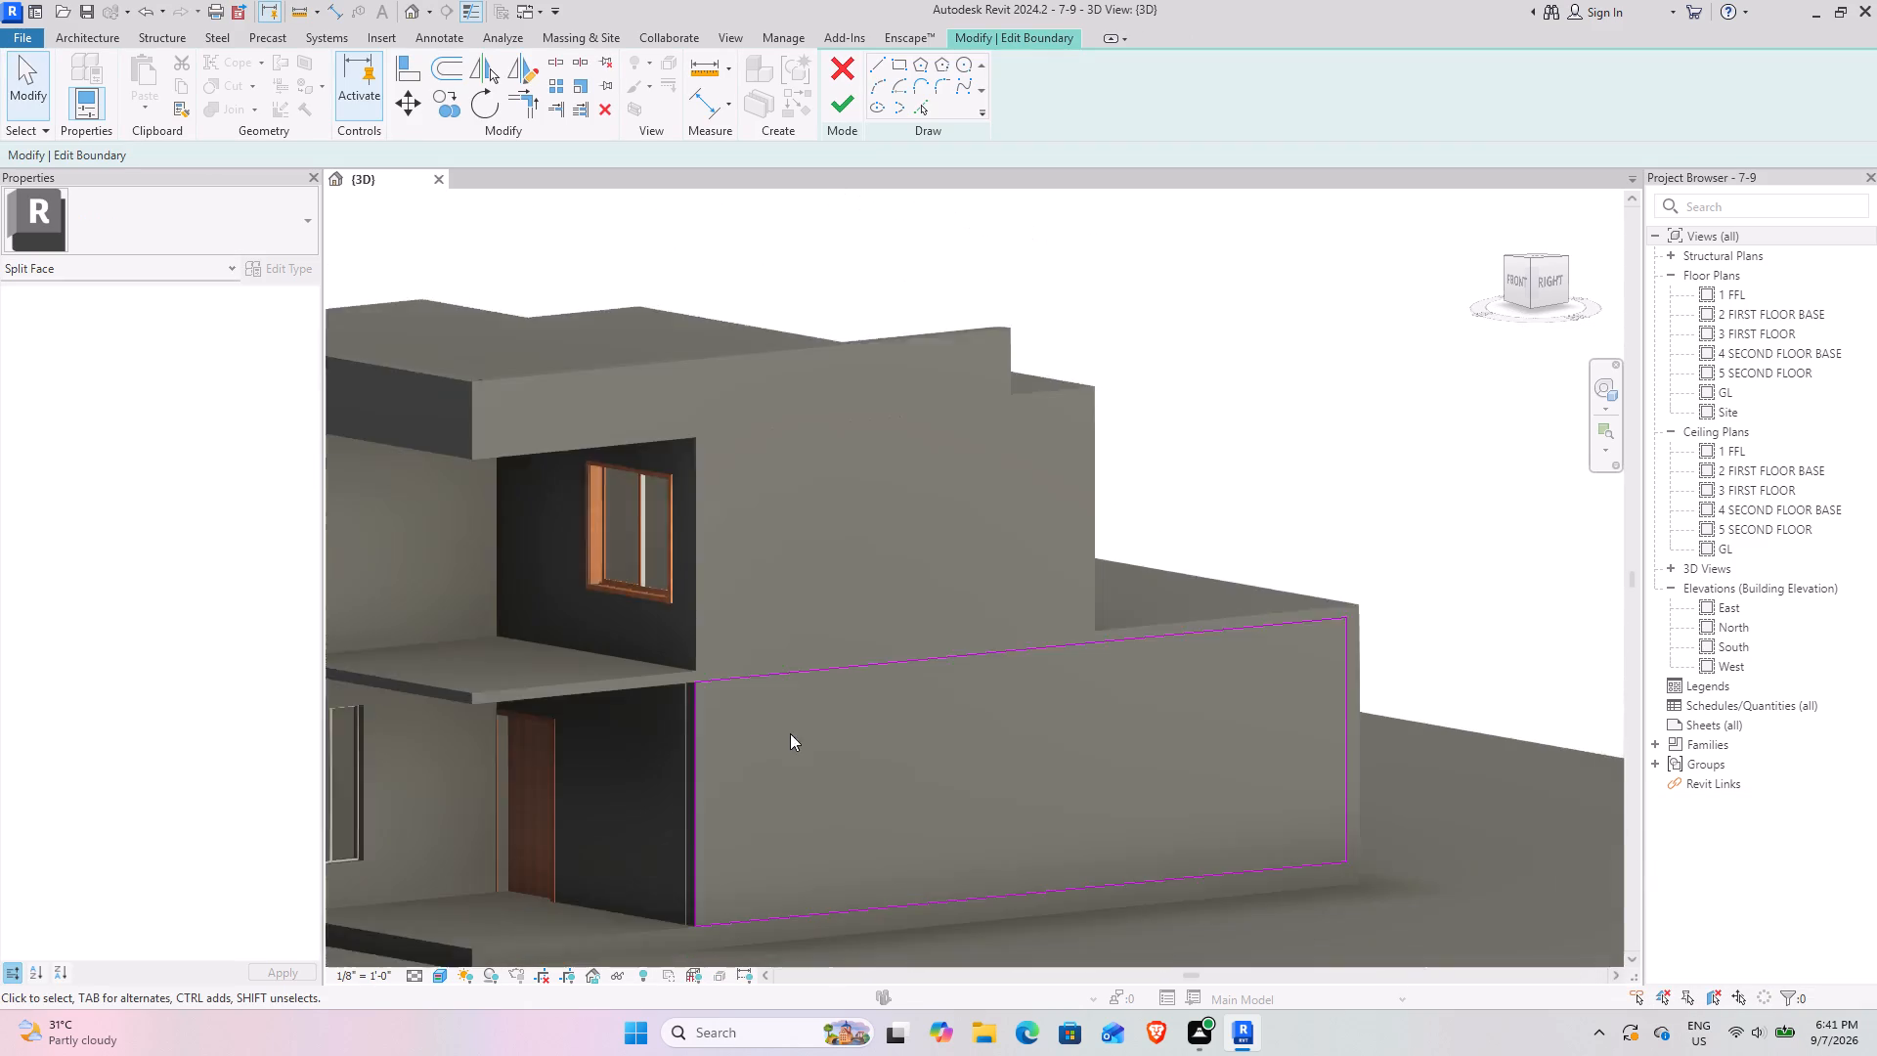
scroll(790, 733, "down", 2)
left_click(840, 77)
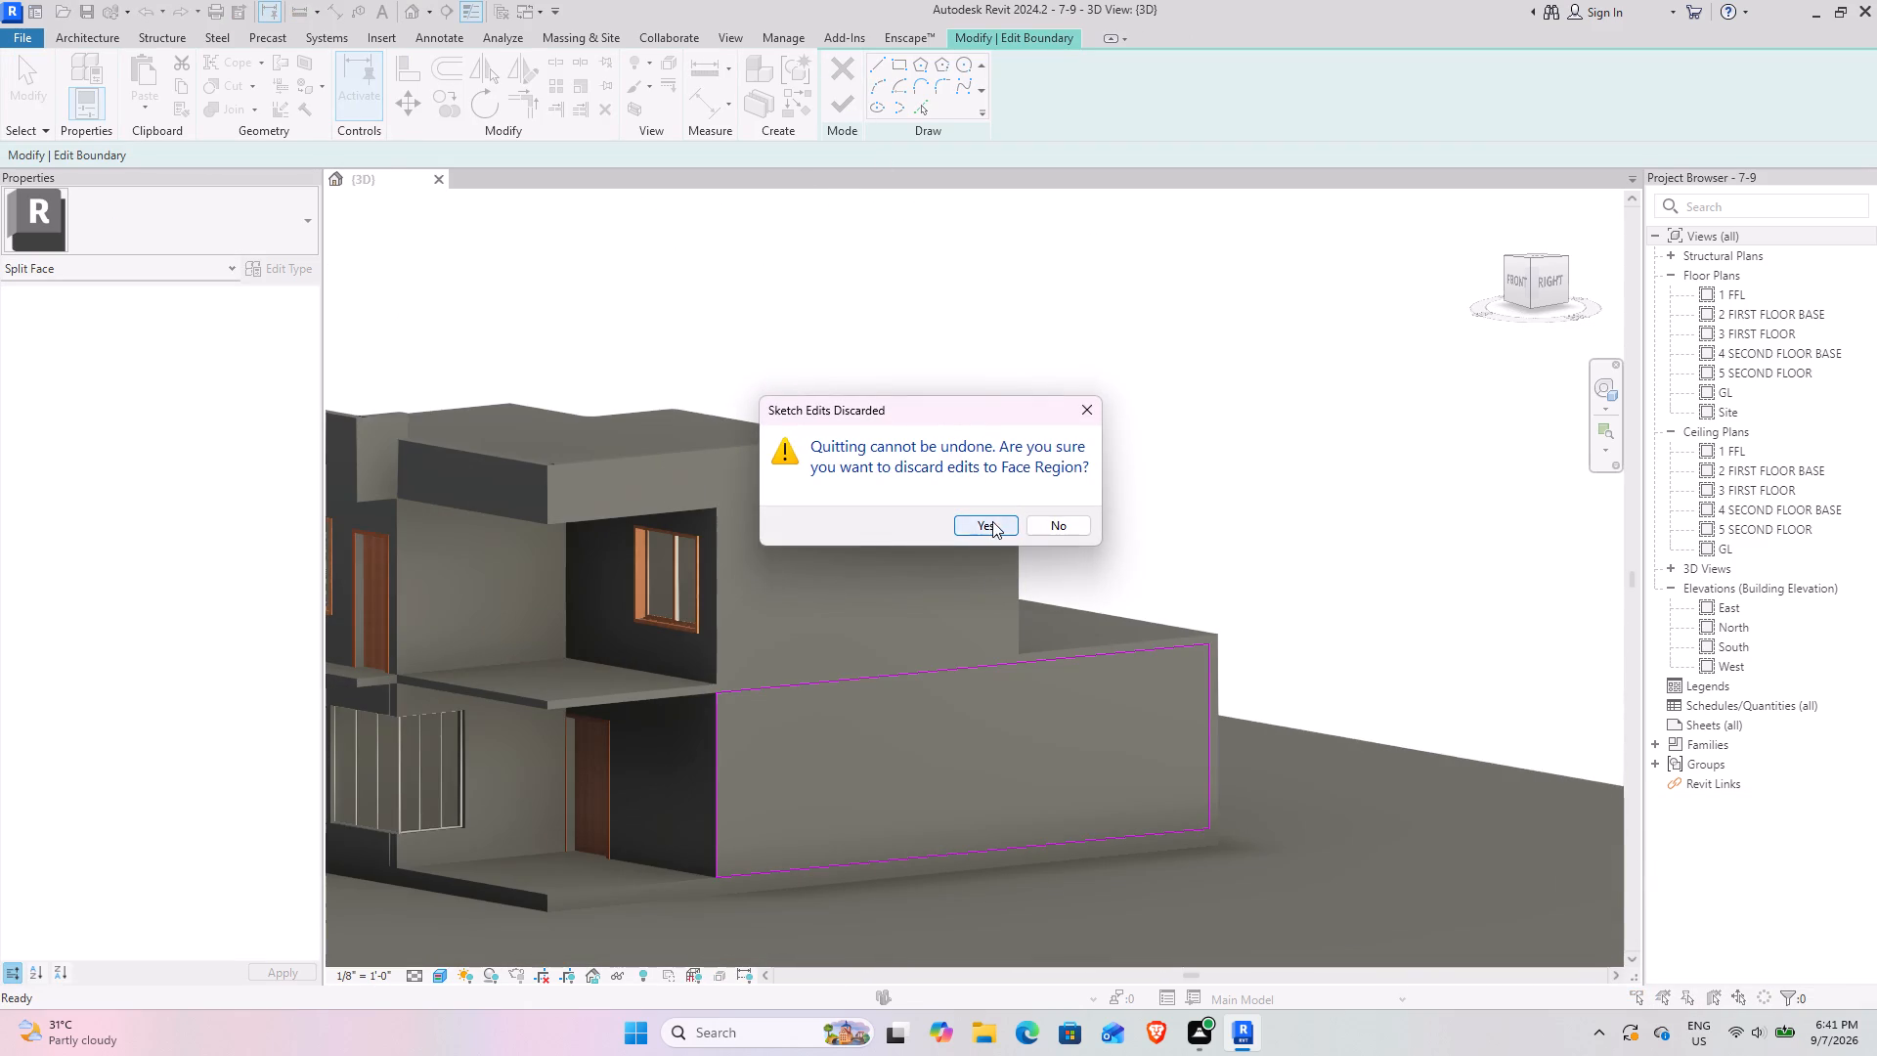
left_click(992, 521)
Delete the rectangular split face from the ground-floor side wall.
scroll(648, 633, "down", 4)
left_click(765, 697)
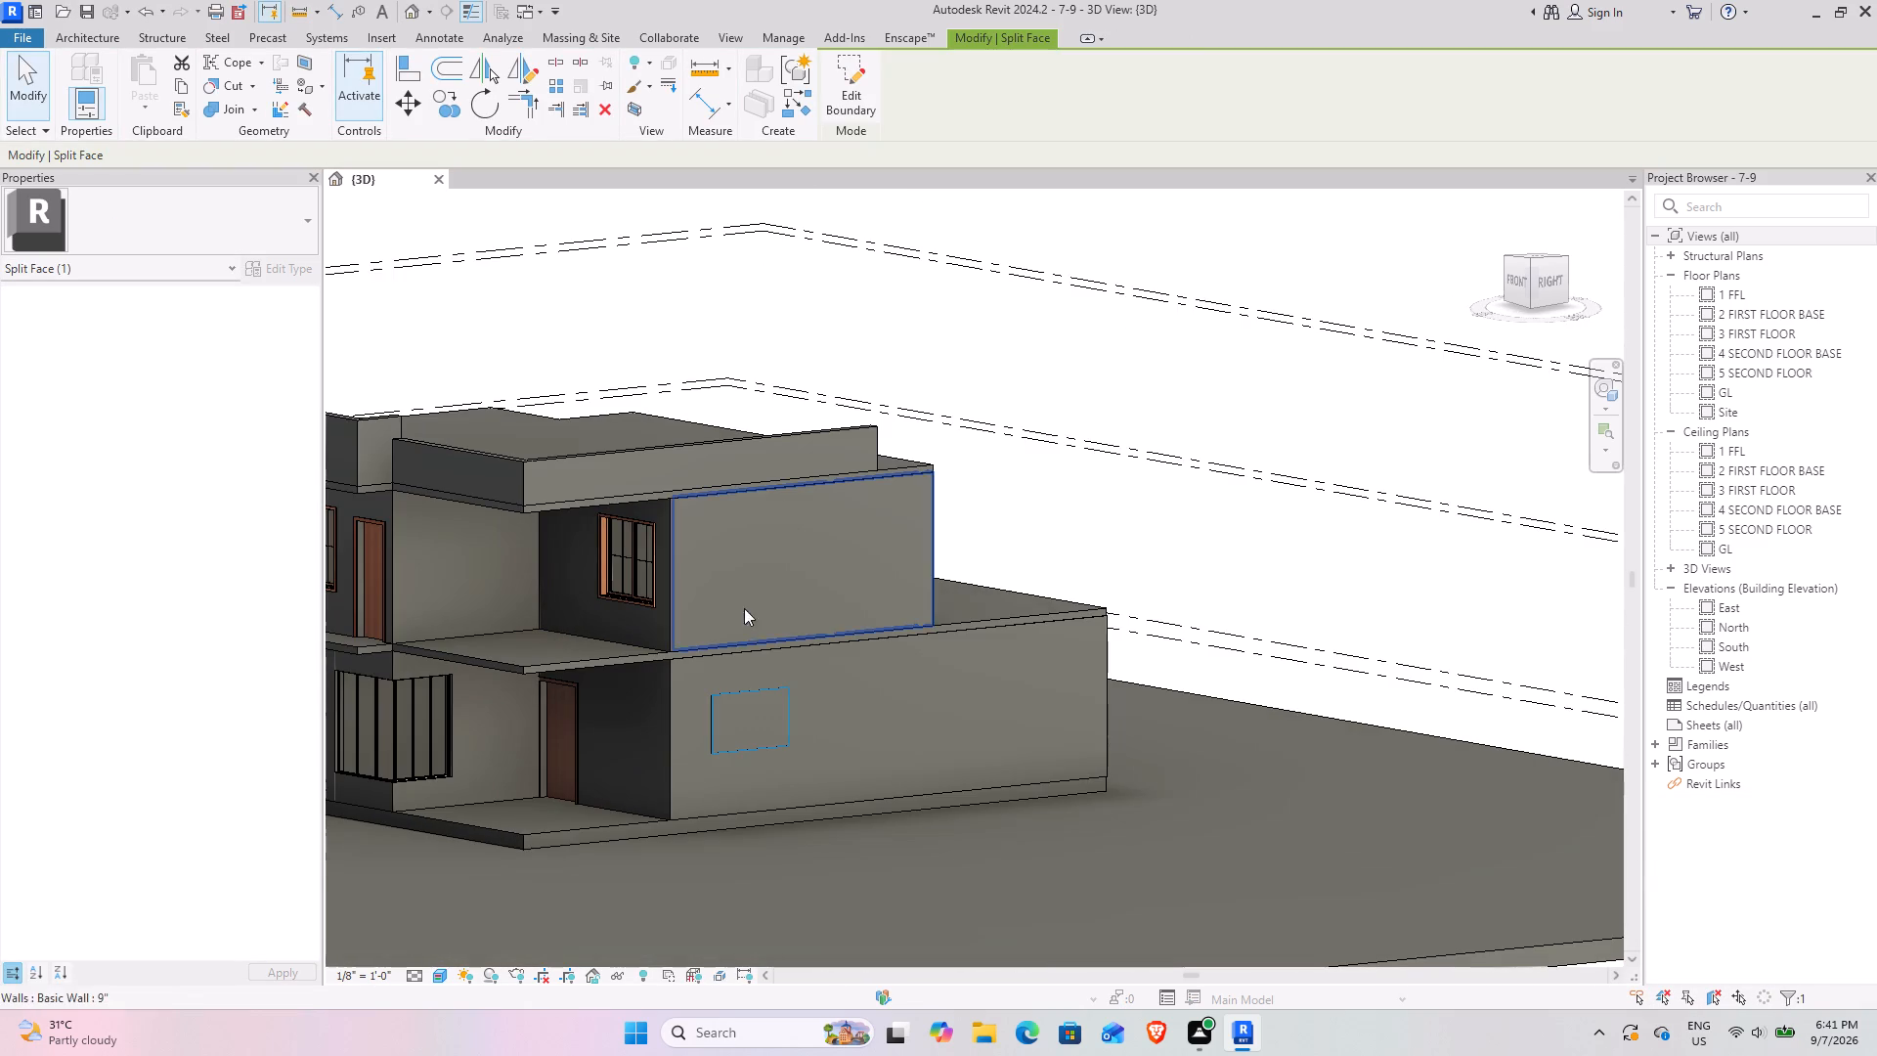
left_click(607, 114)
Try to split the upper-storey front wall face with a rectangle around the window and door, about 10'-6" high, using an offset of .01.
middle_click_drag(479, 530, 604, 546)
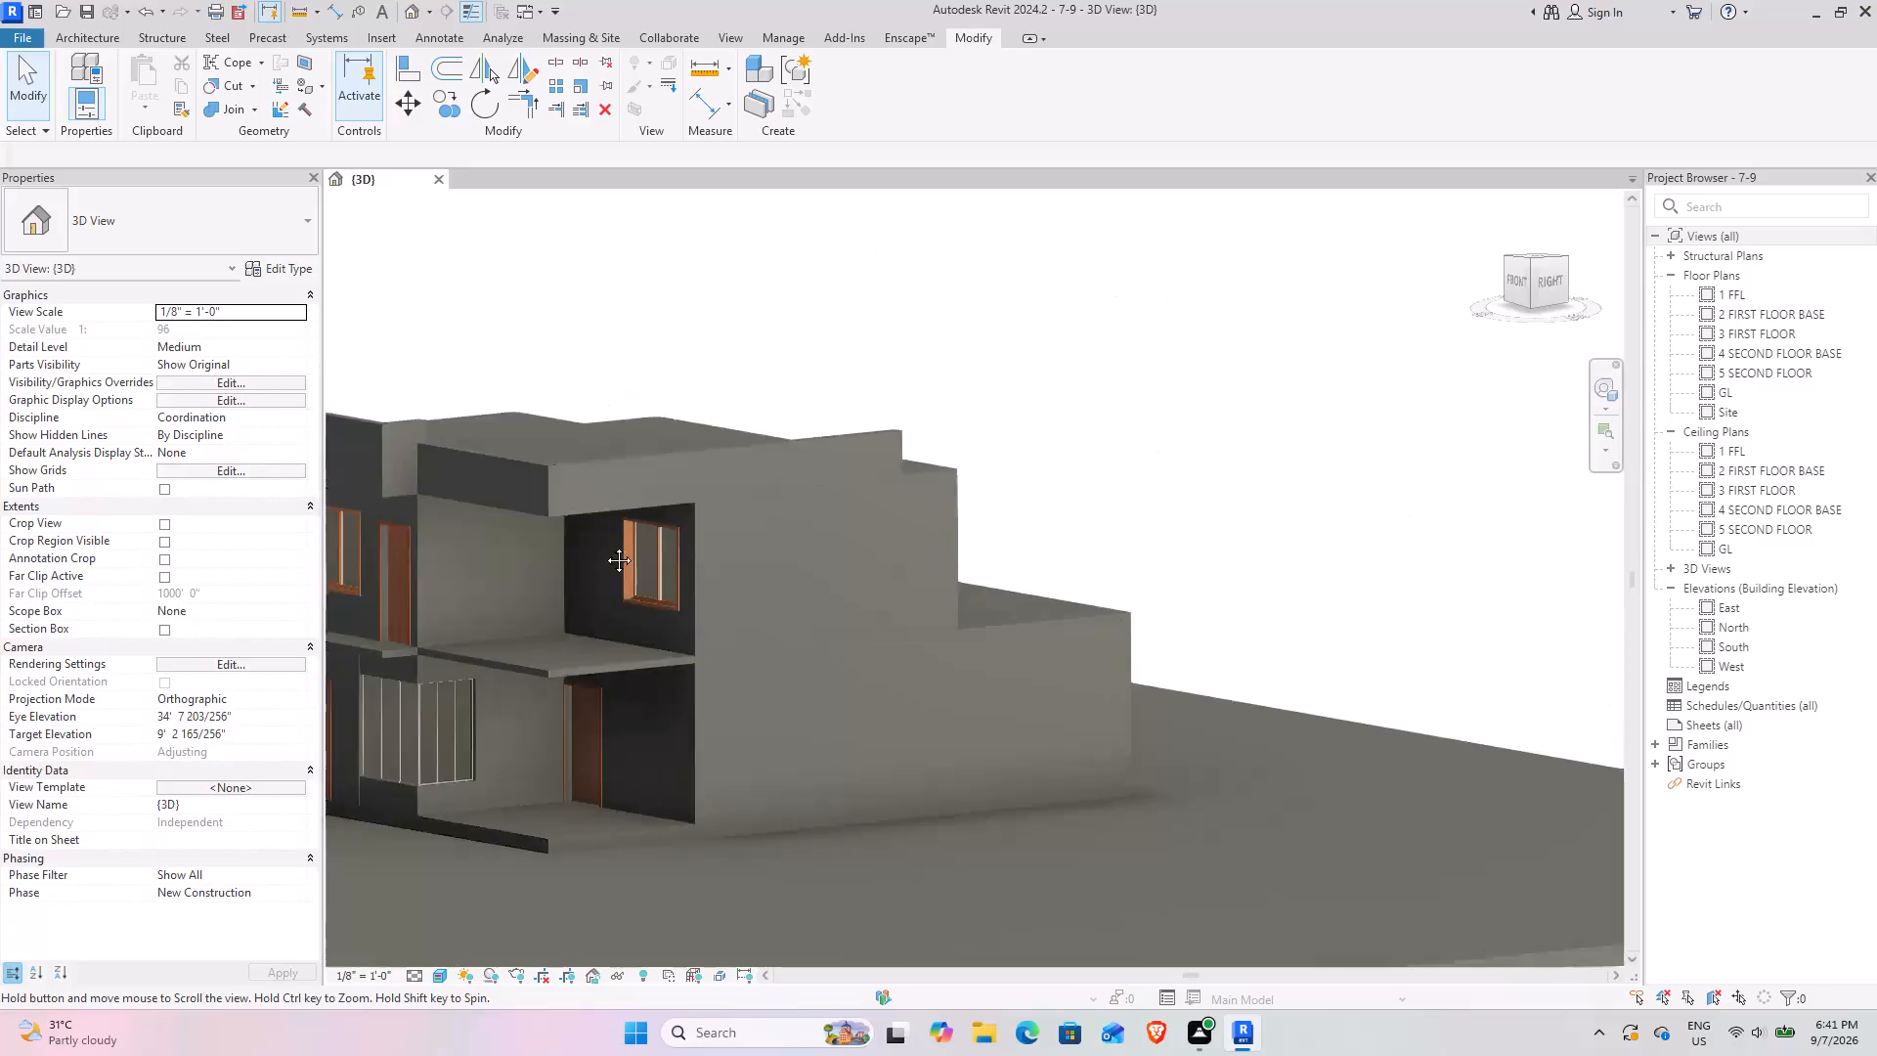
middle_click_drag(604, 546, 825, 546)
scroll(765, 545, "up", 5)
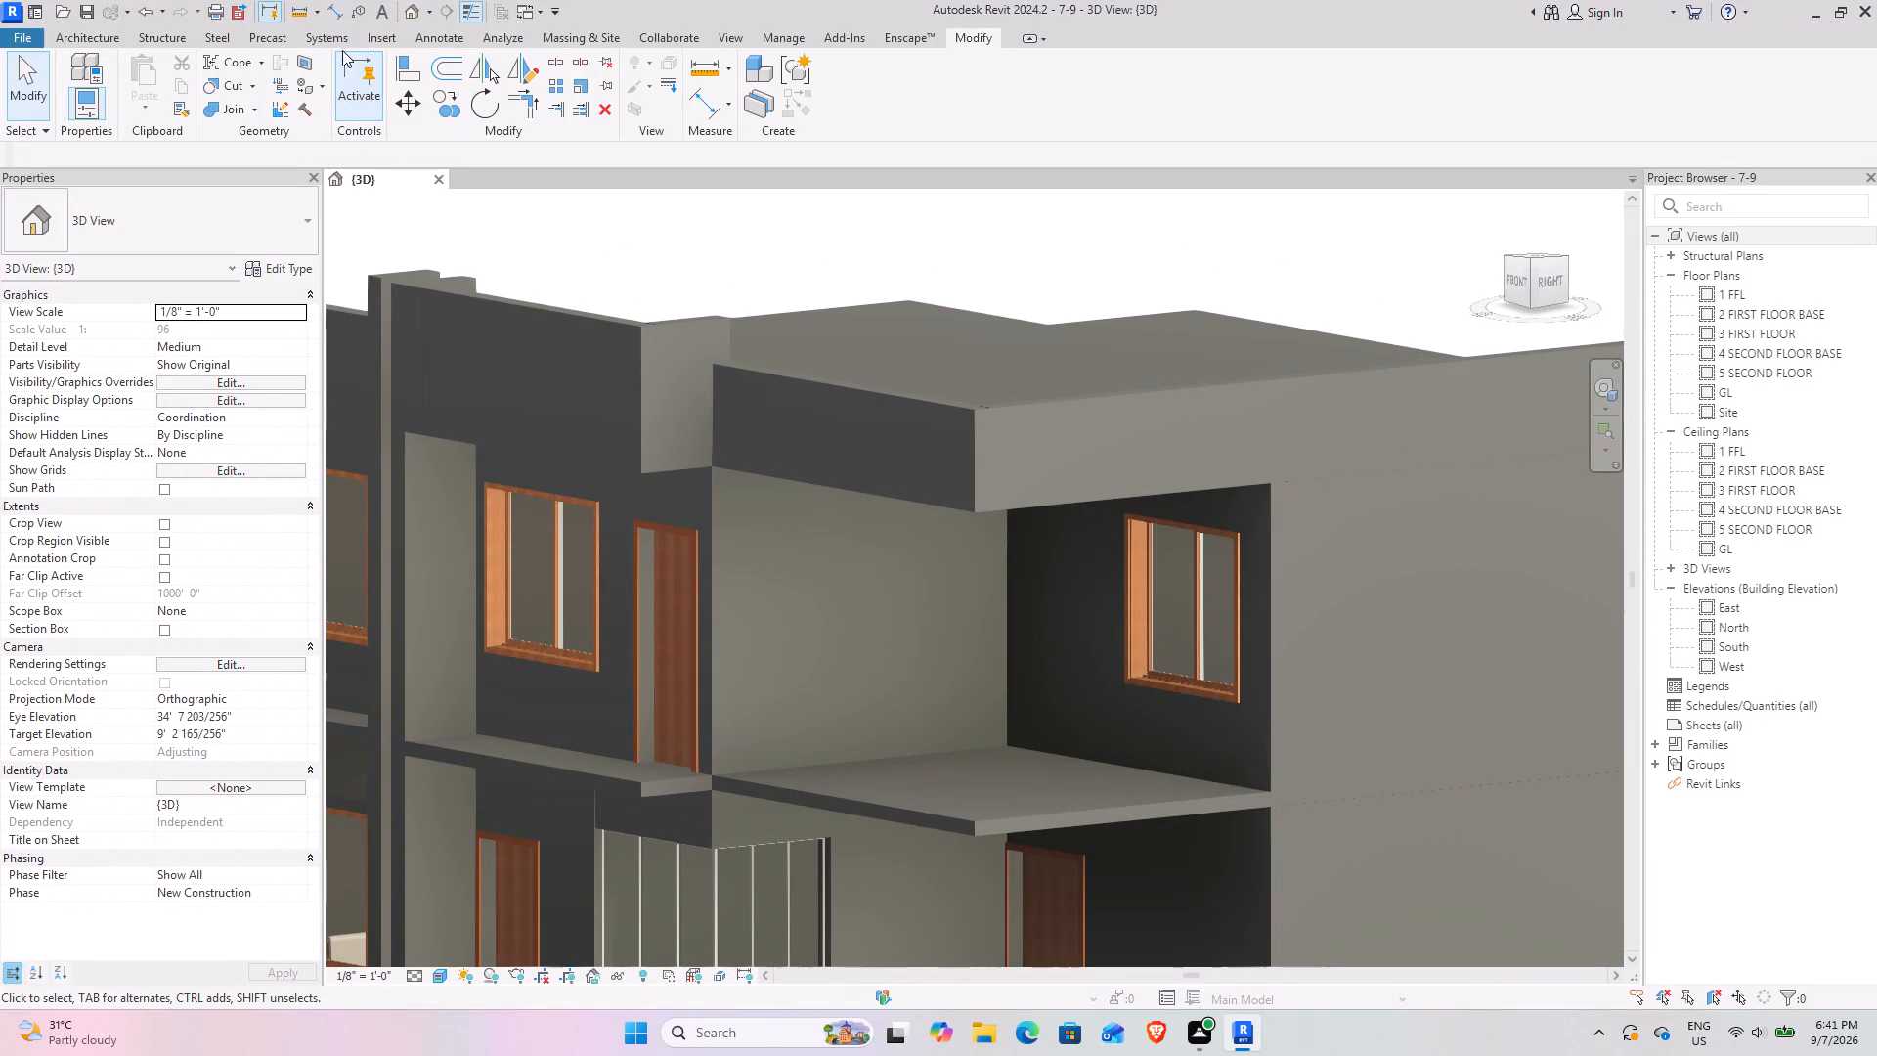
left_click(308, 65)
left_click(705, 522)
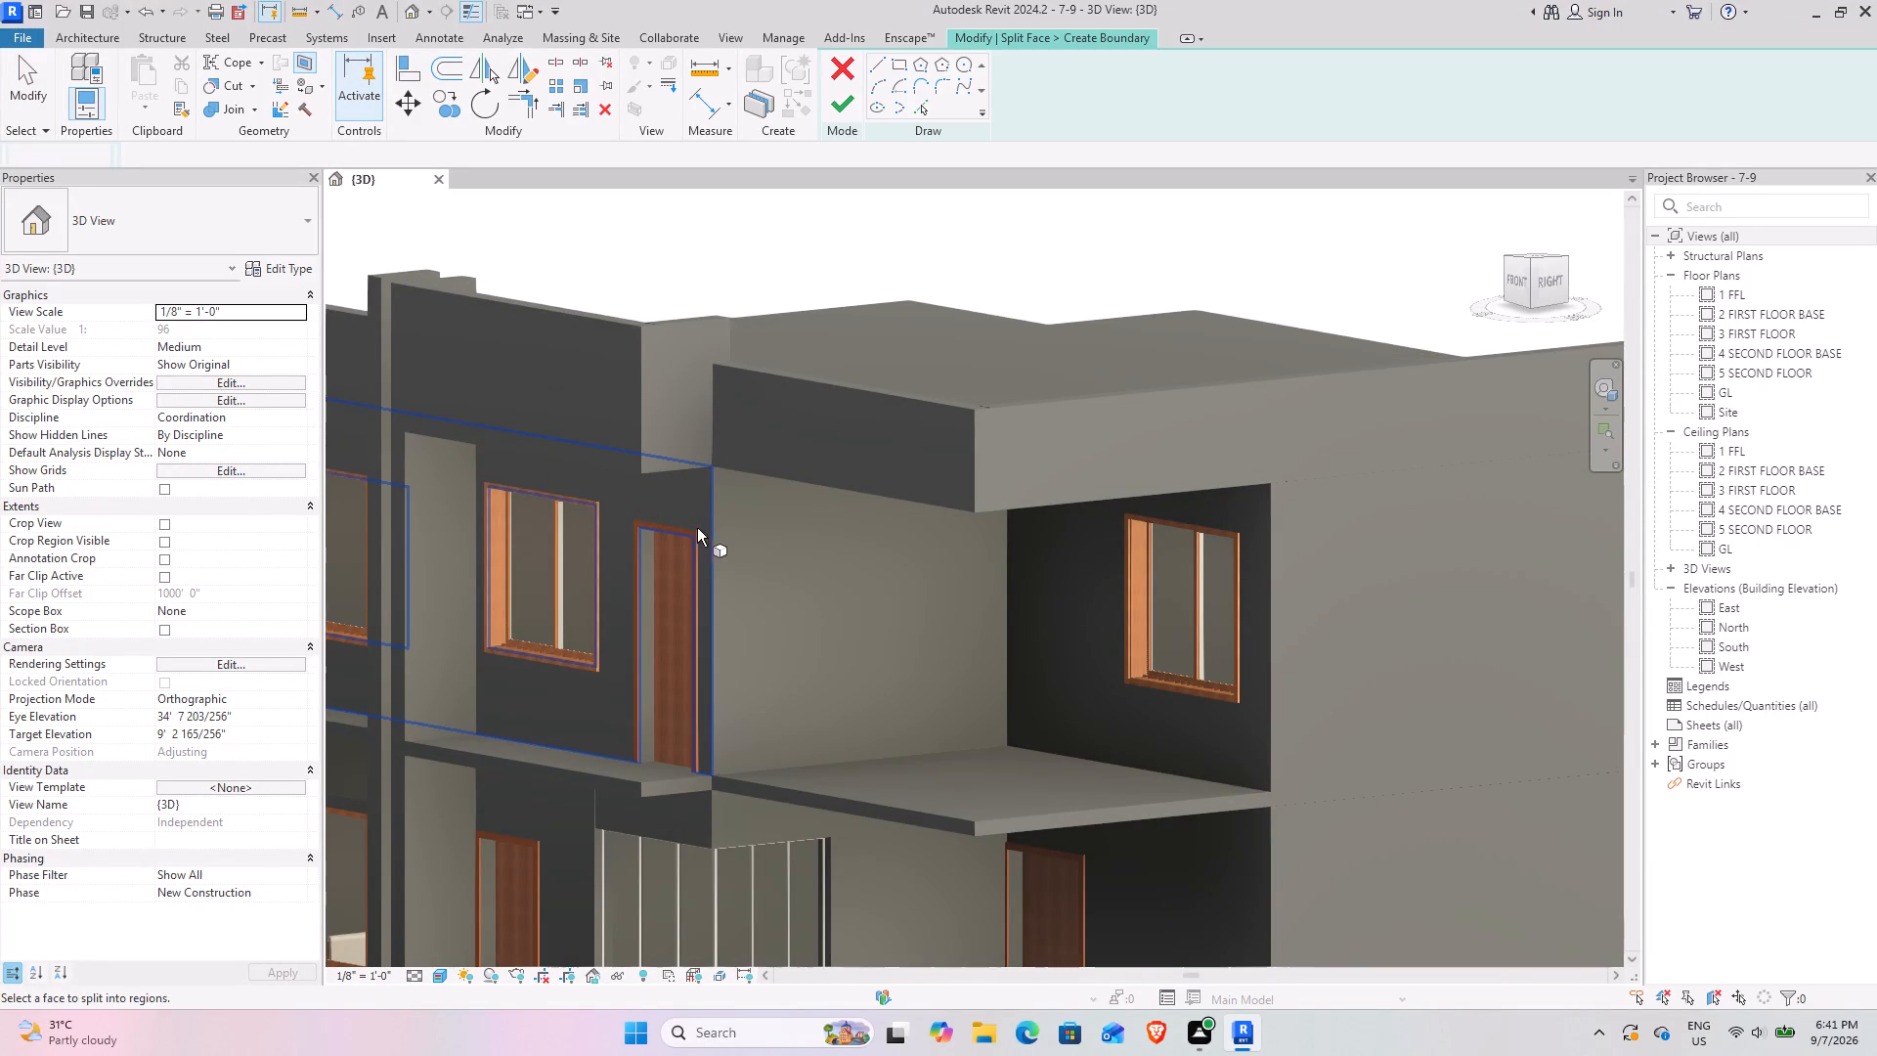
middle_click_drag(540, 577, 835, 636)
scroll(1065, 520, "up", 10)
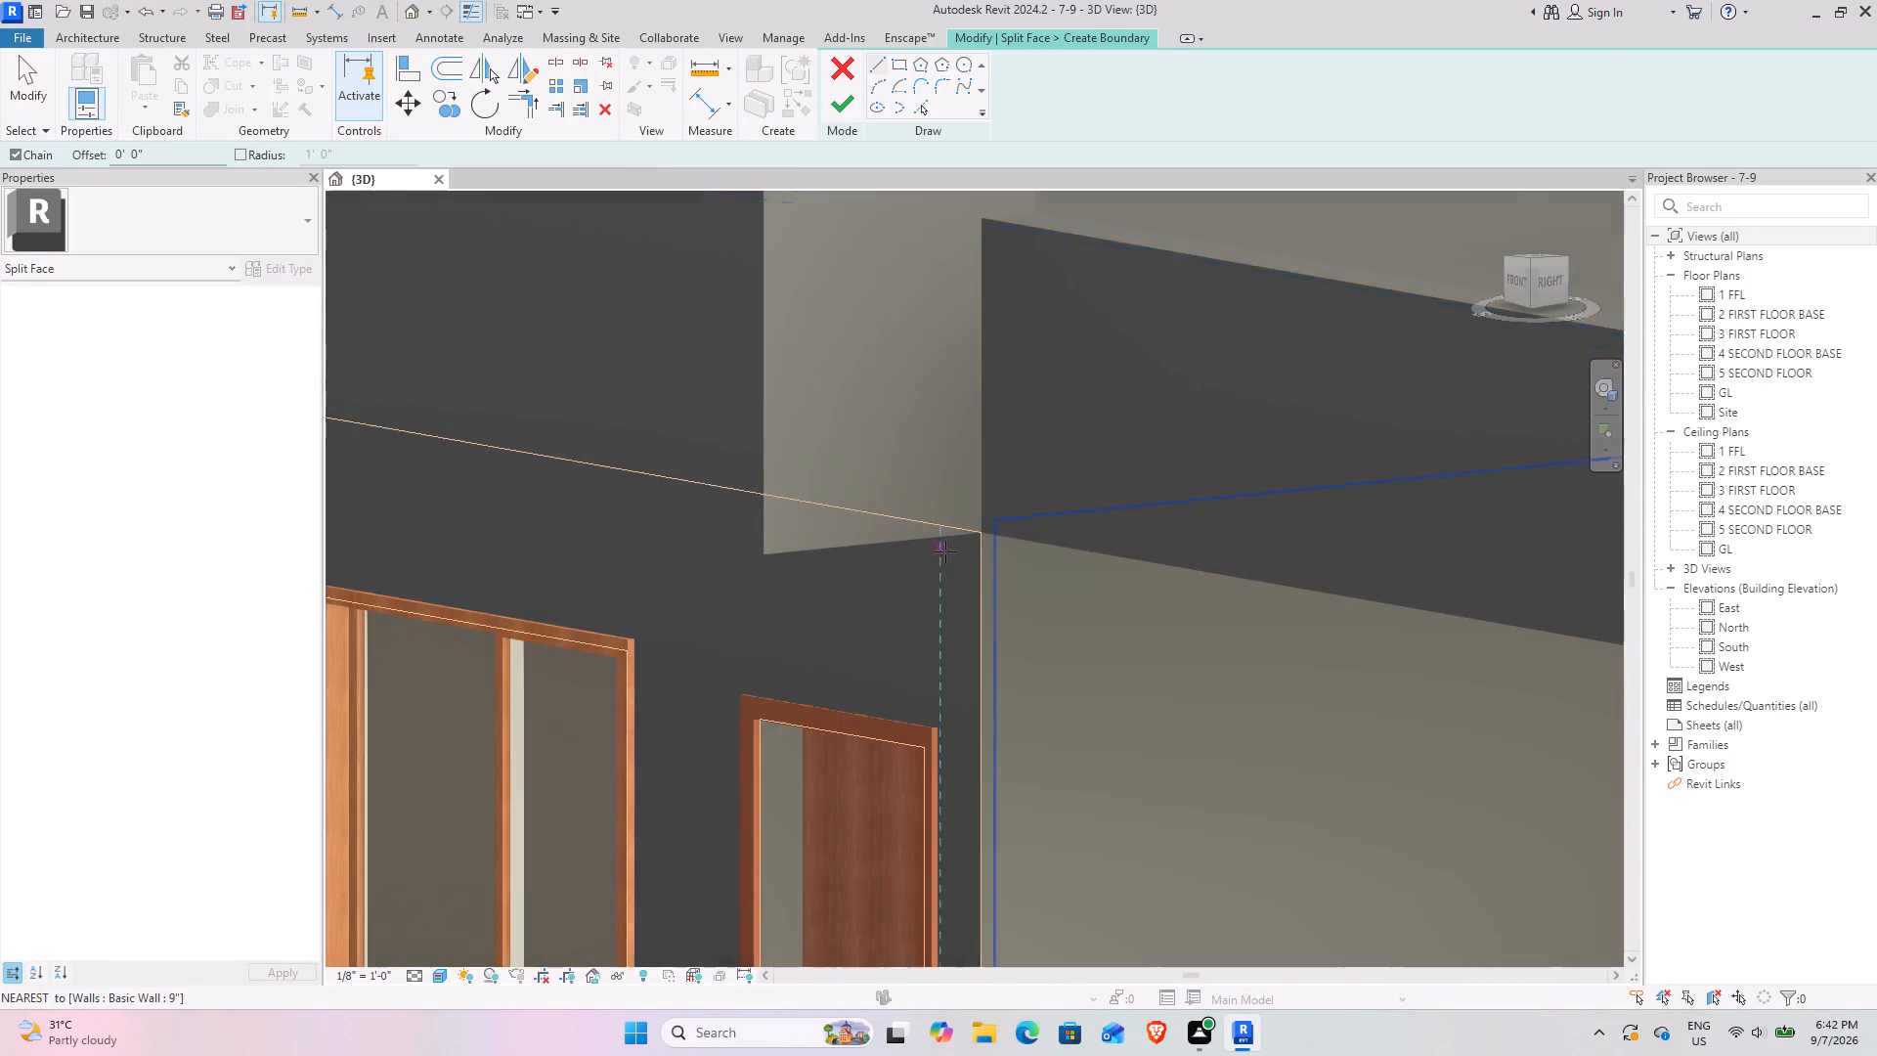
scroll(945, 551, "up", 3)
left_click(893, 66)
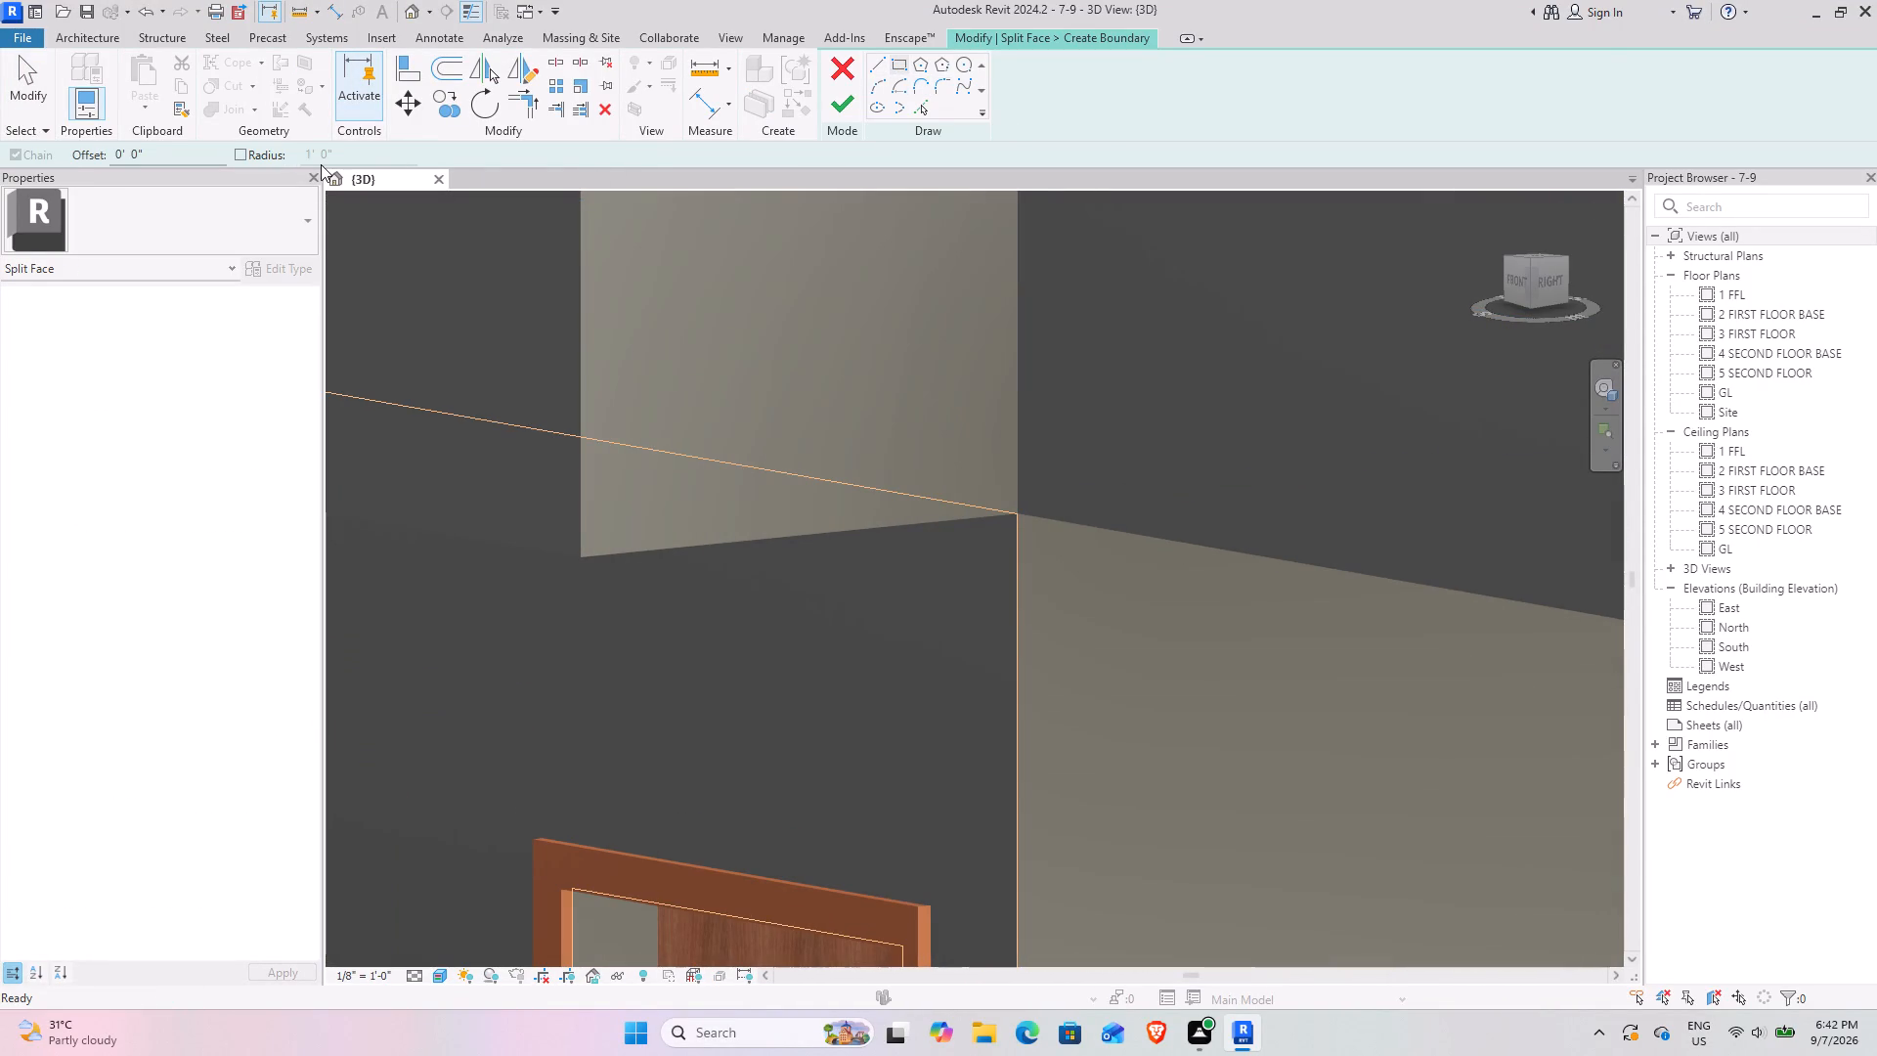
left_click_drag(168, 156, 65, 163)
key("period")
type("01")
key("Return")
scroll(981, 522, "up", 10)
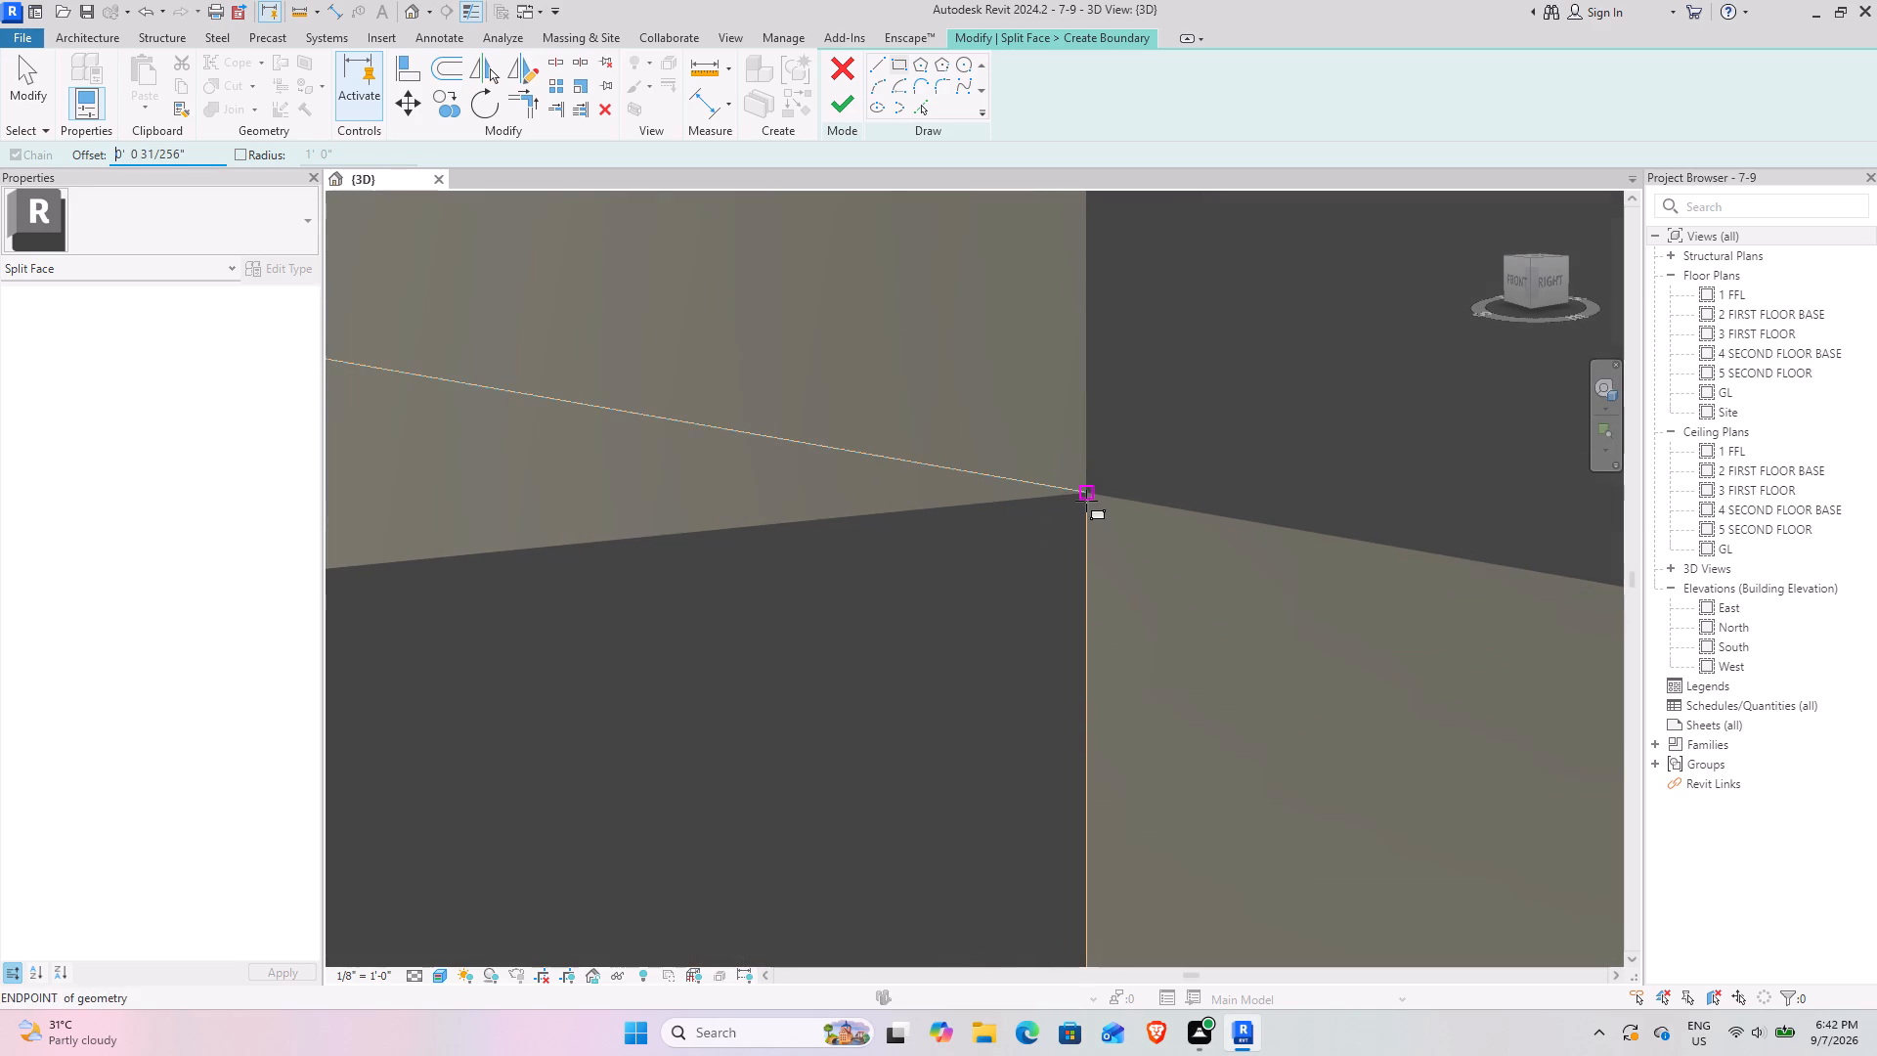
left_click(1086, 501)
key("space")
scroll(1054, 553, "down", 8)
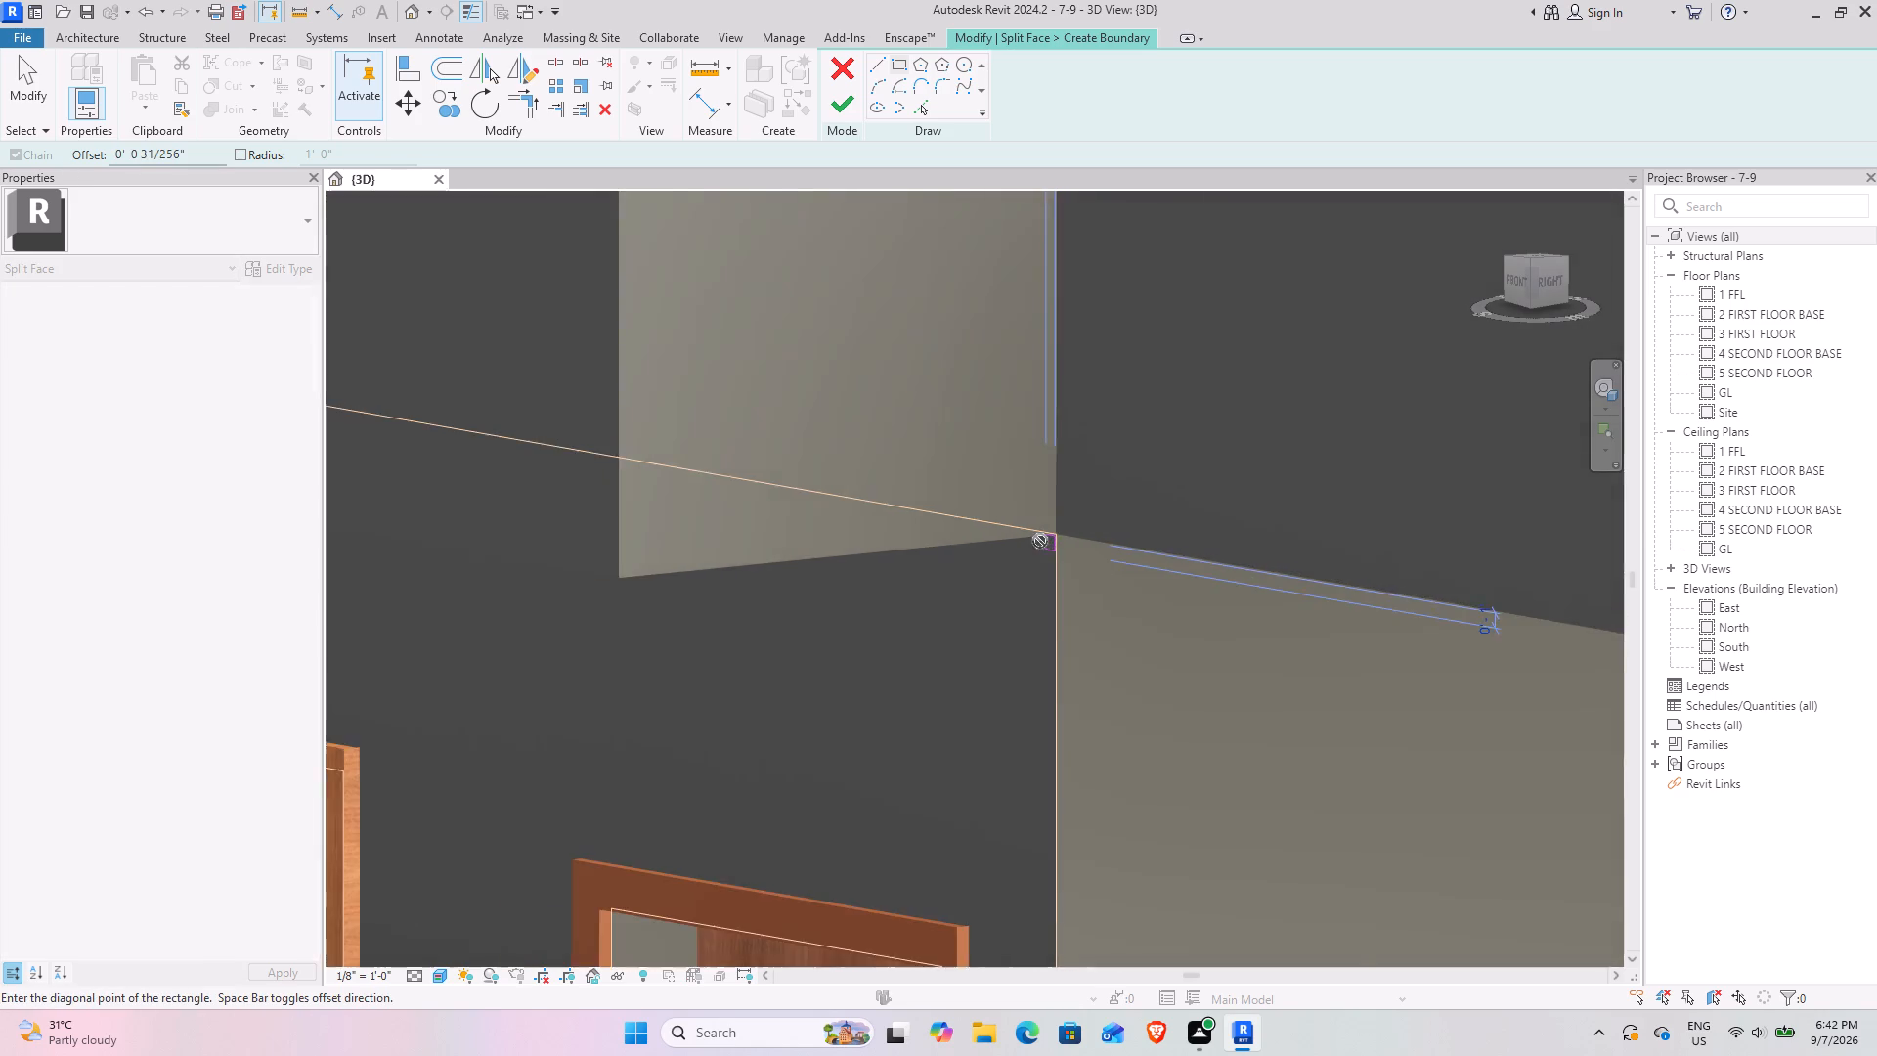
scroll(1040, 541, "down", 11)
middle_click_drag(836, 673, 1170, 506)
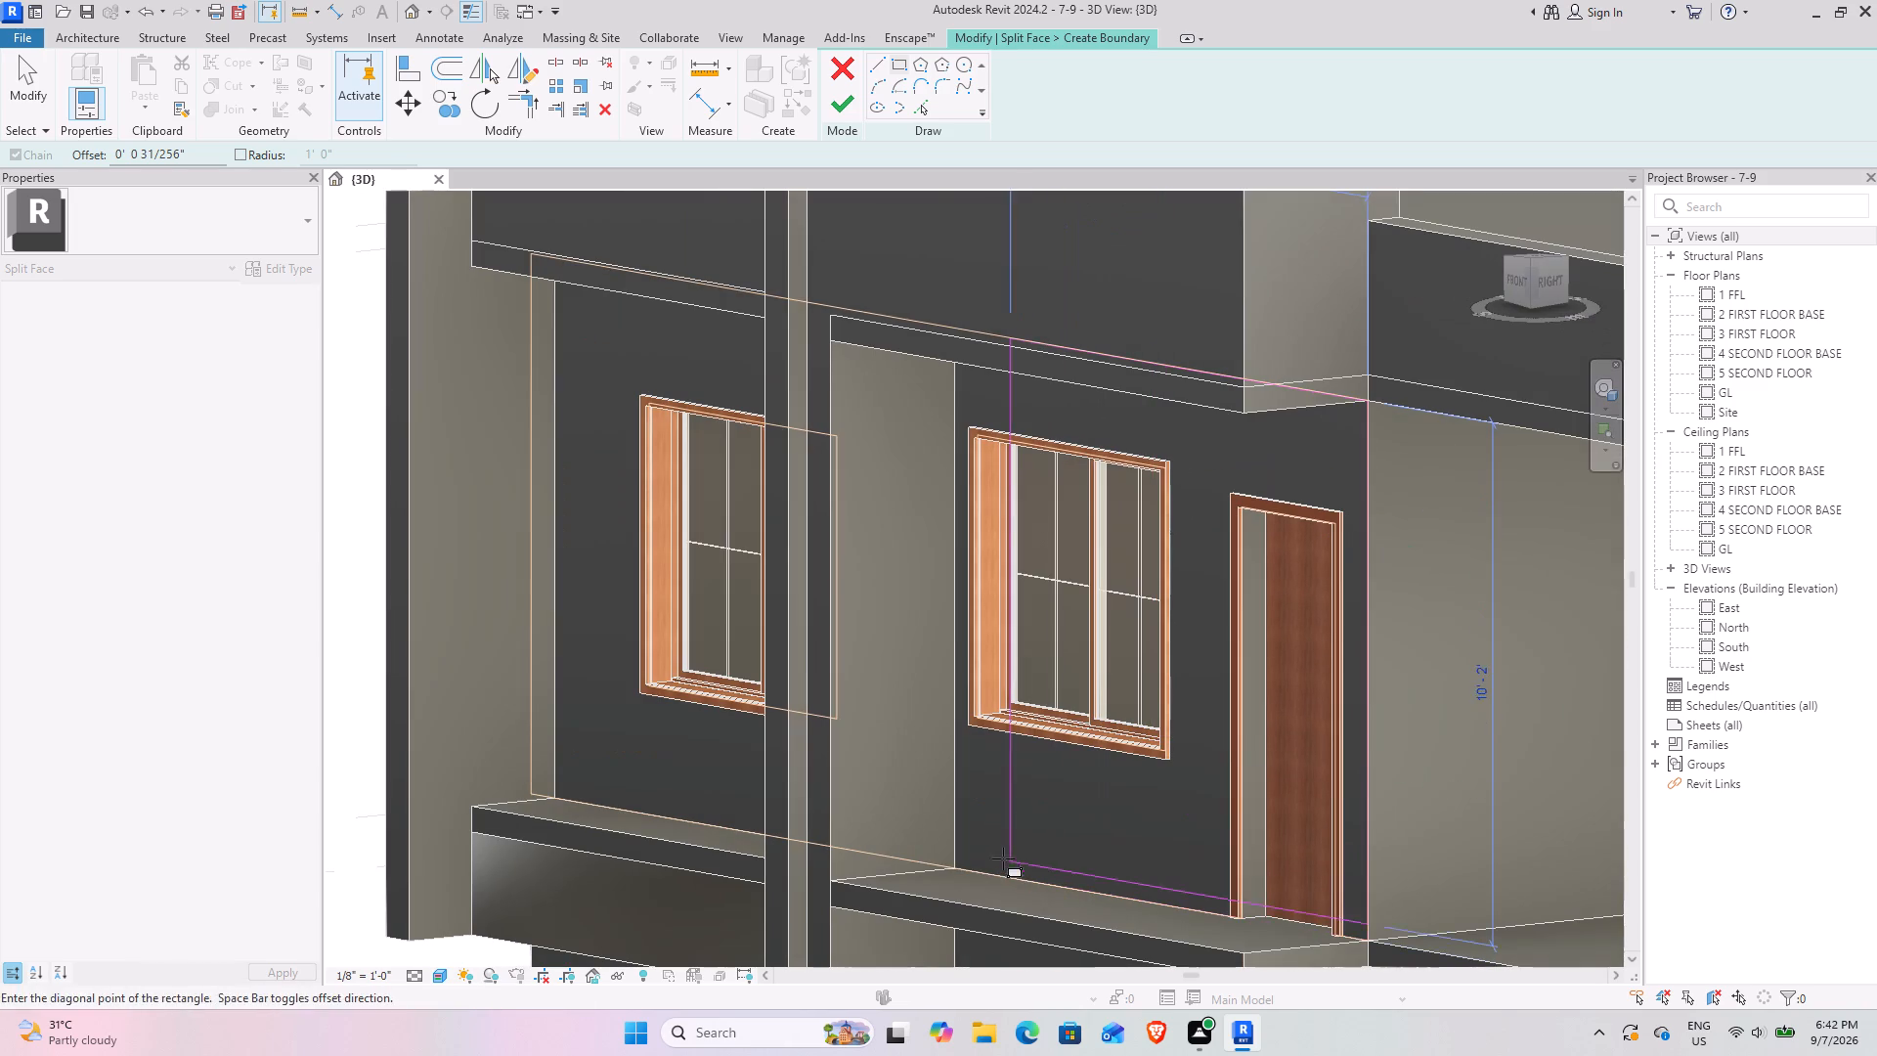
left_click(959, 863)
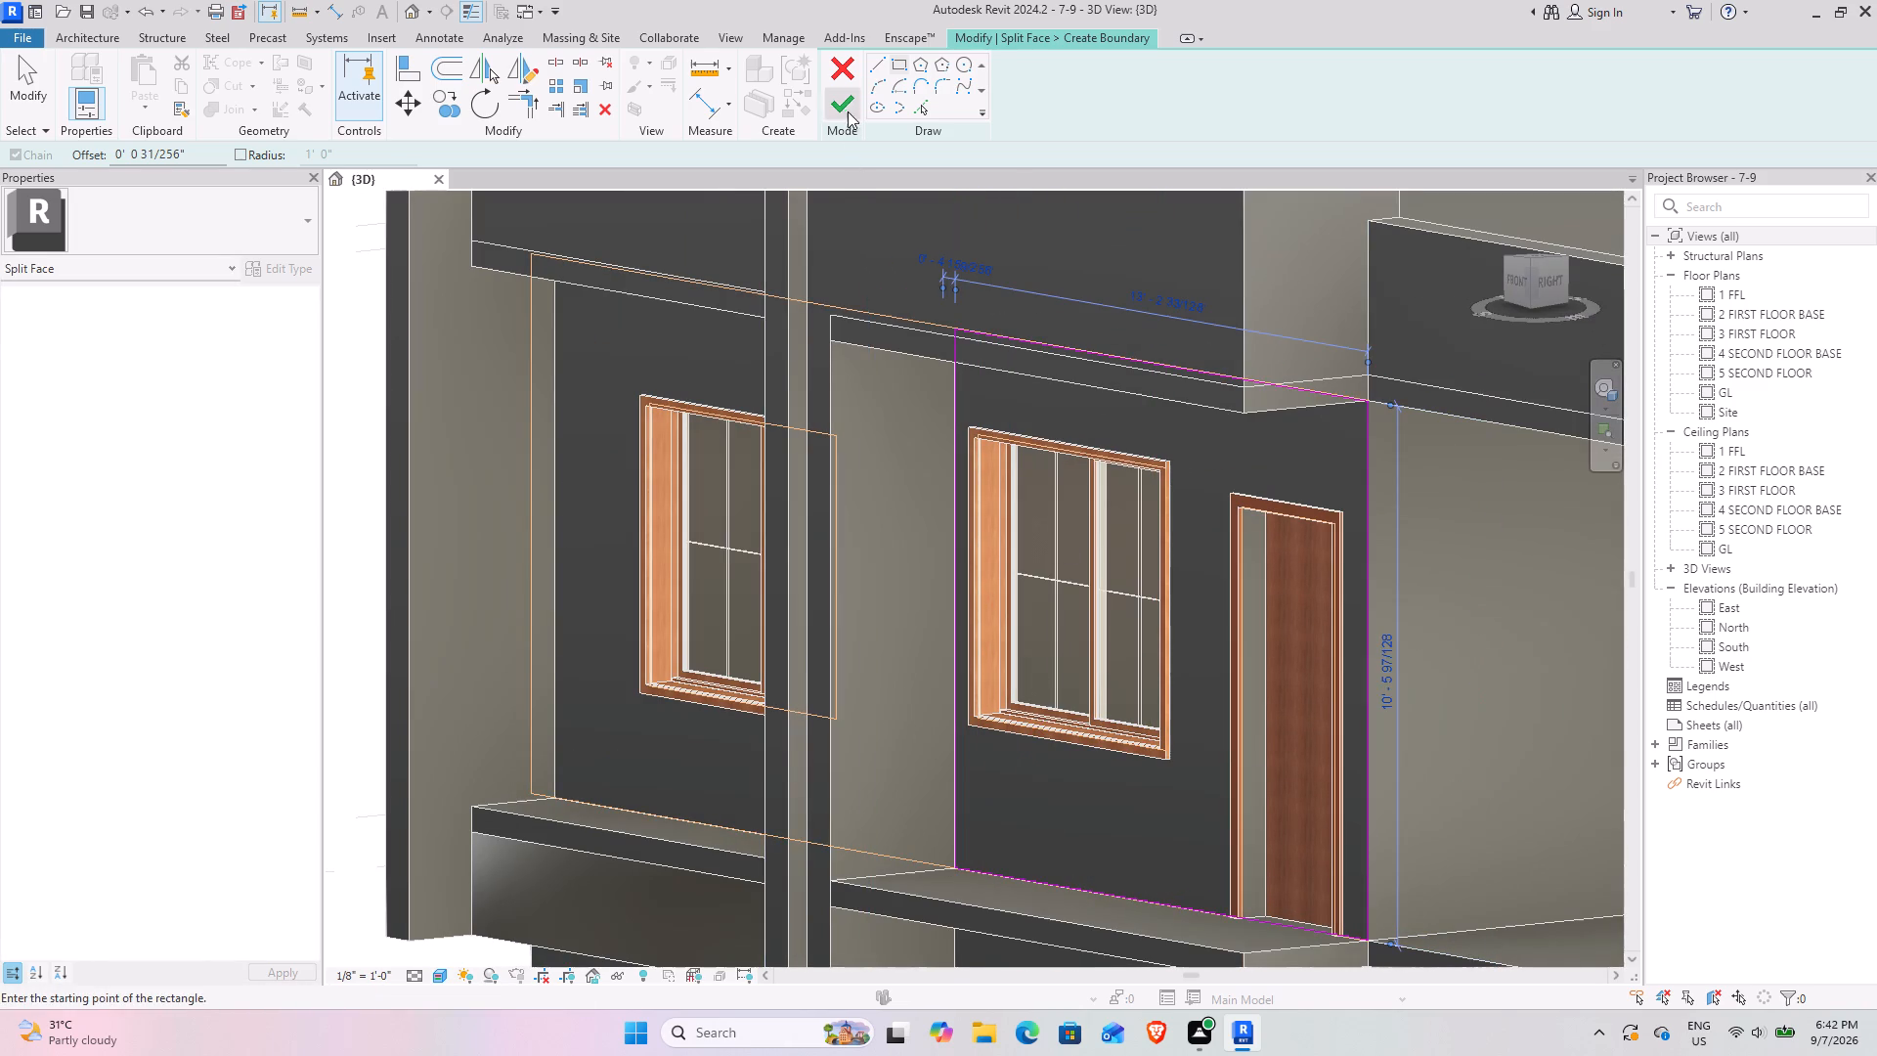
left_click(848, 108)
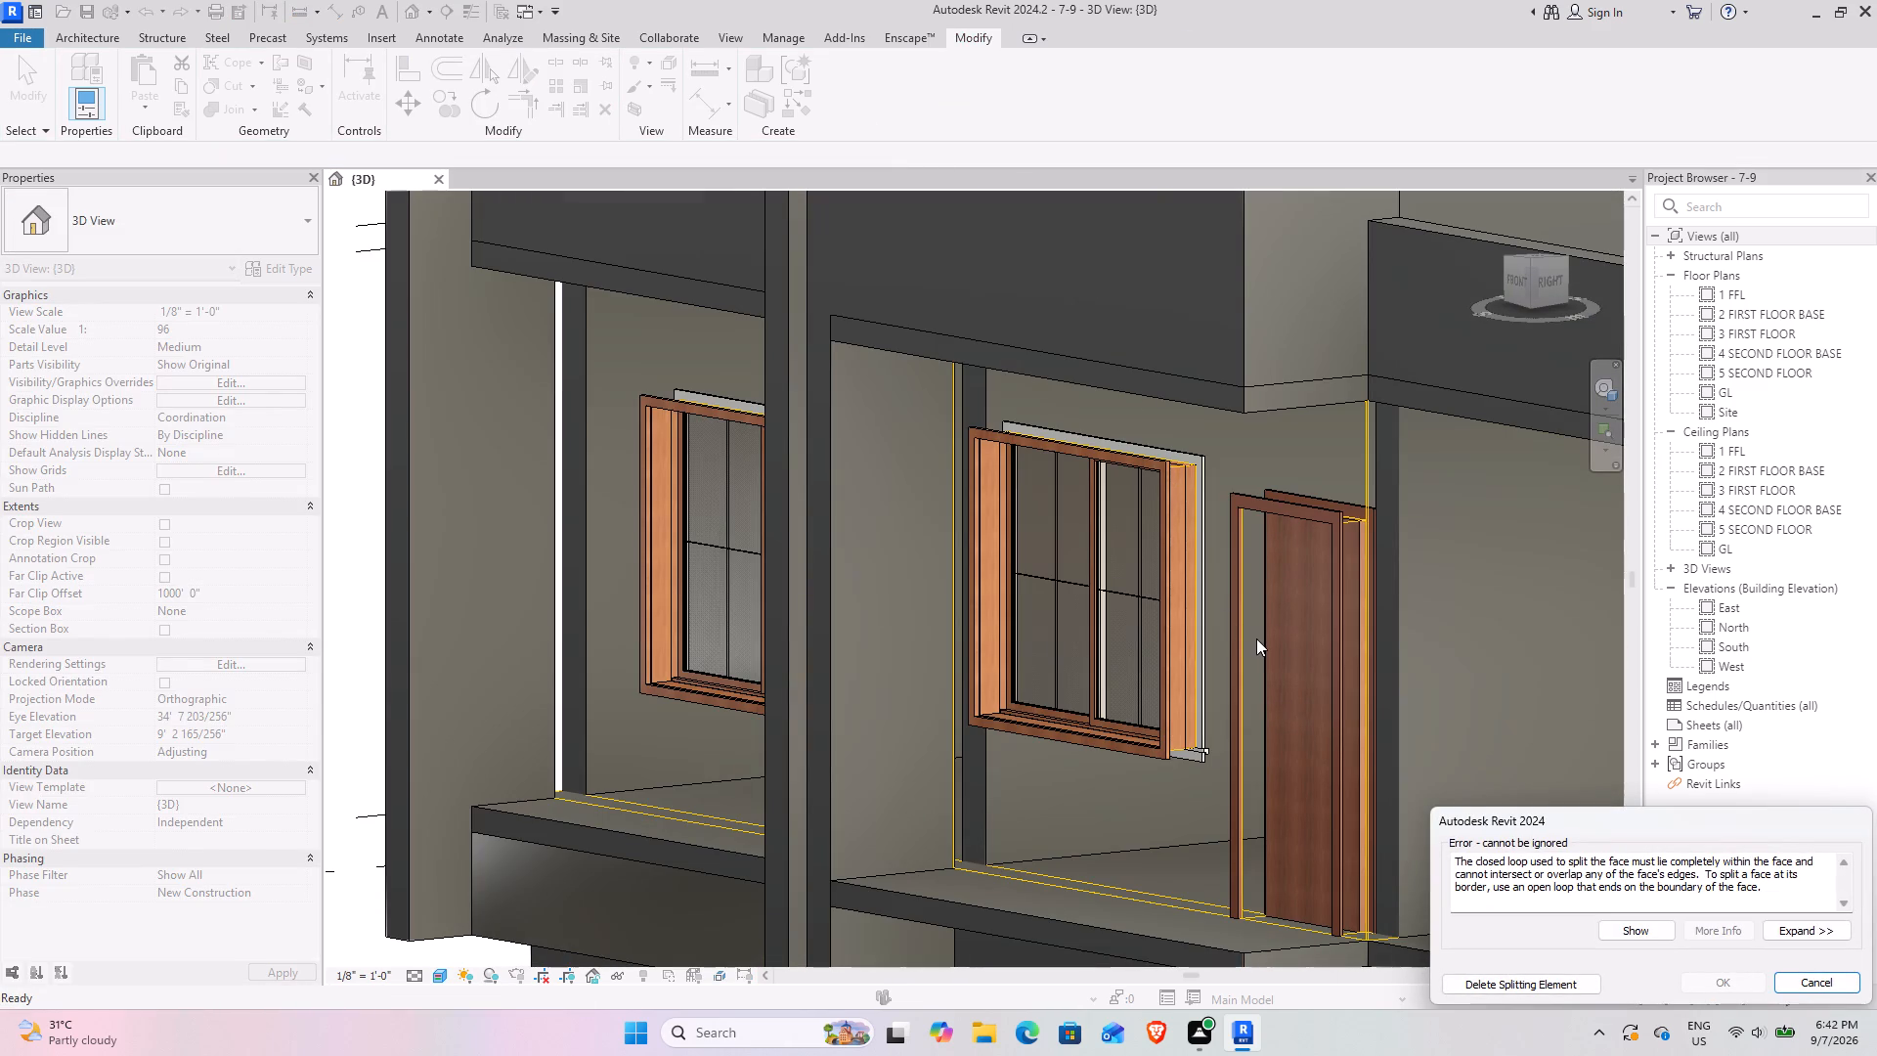
Examine how the offset rectangle meets the corners and edges of the upper-storey front wall face around the window and door.
middle_click_drag(1292, 690, 1315, 637, "shift")
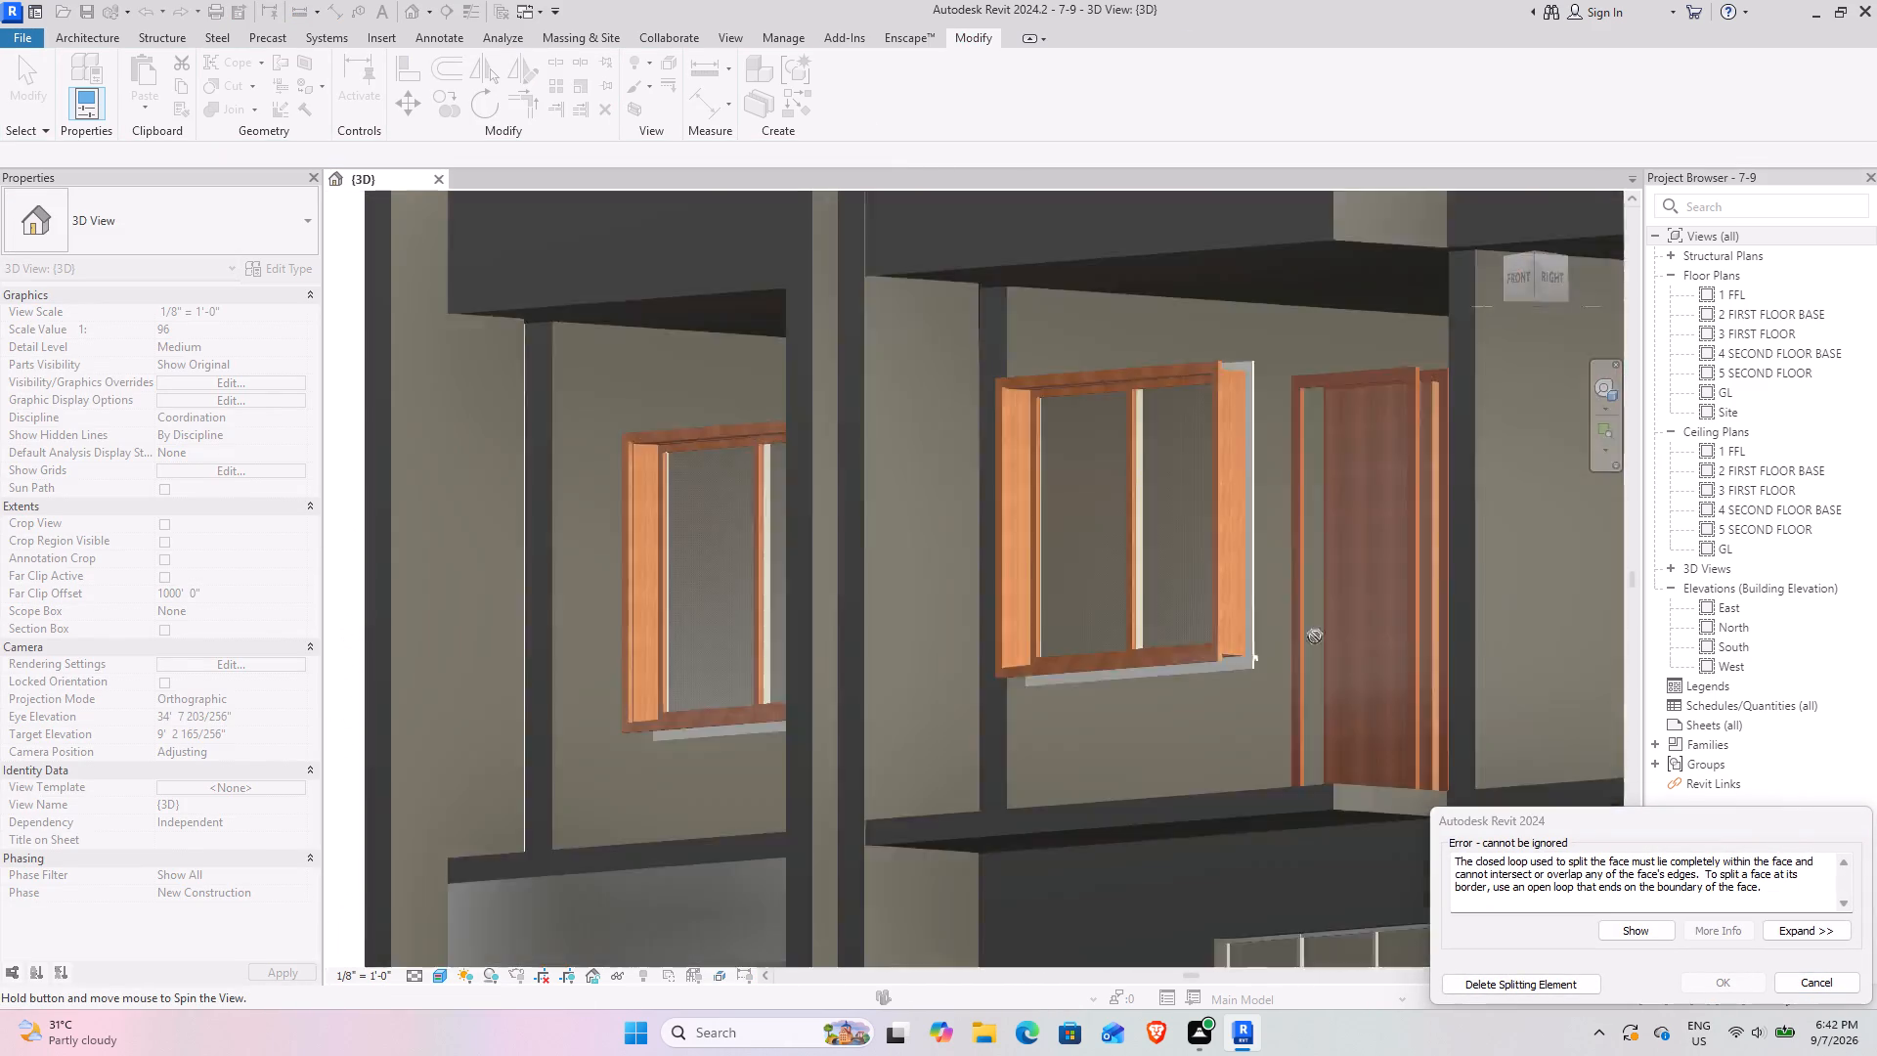
middle_click_drag(1315, 637, 1315, 736, "shift")
middle_click_drag(1298, 736, 807, 483)
middle_click_drag(813, 487, 892, 490, "shift")
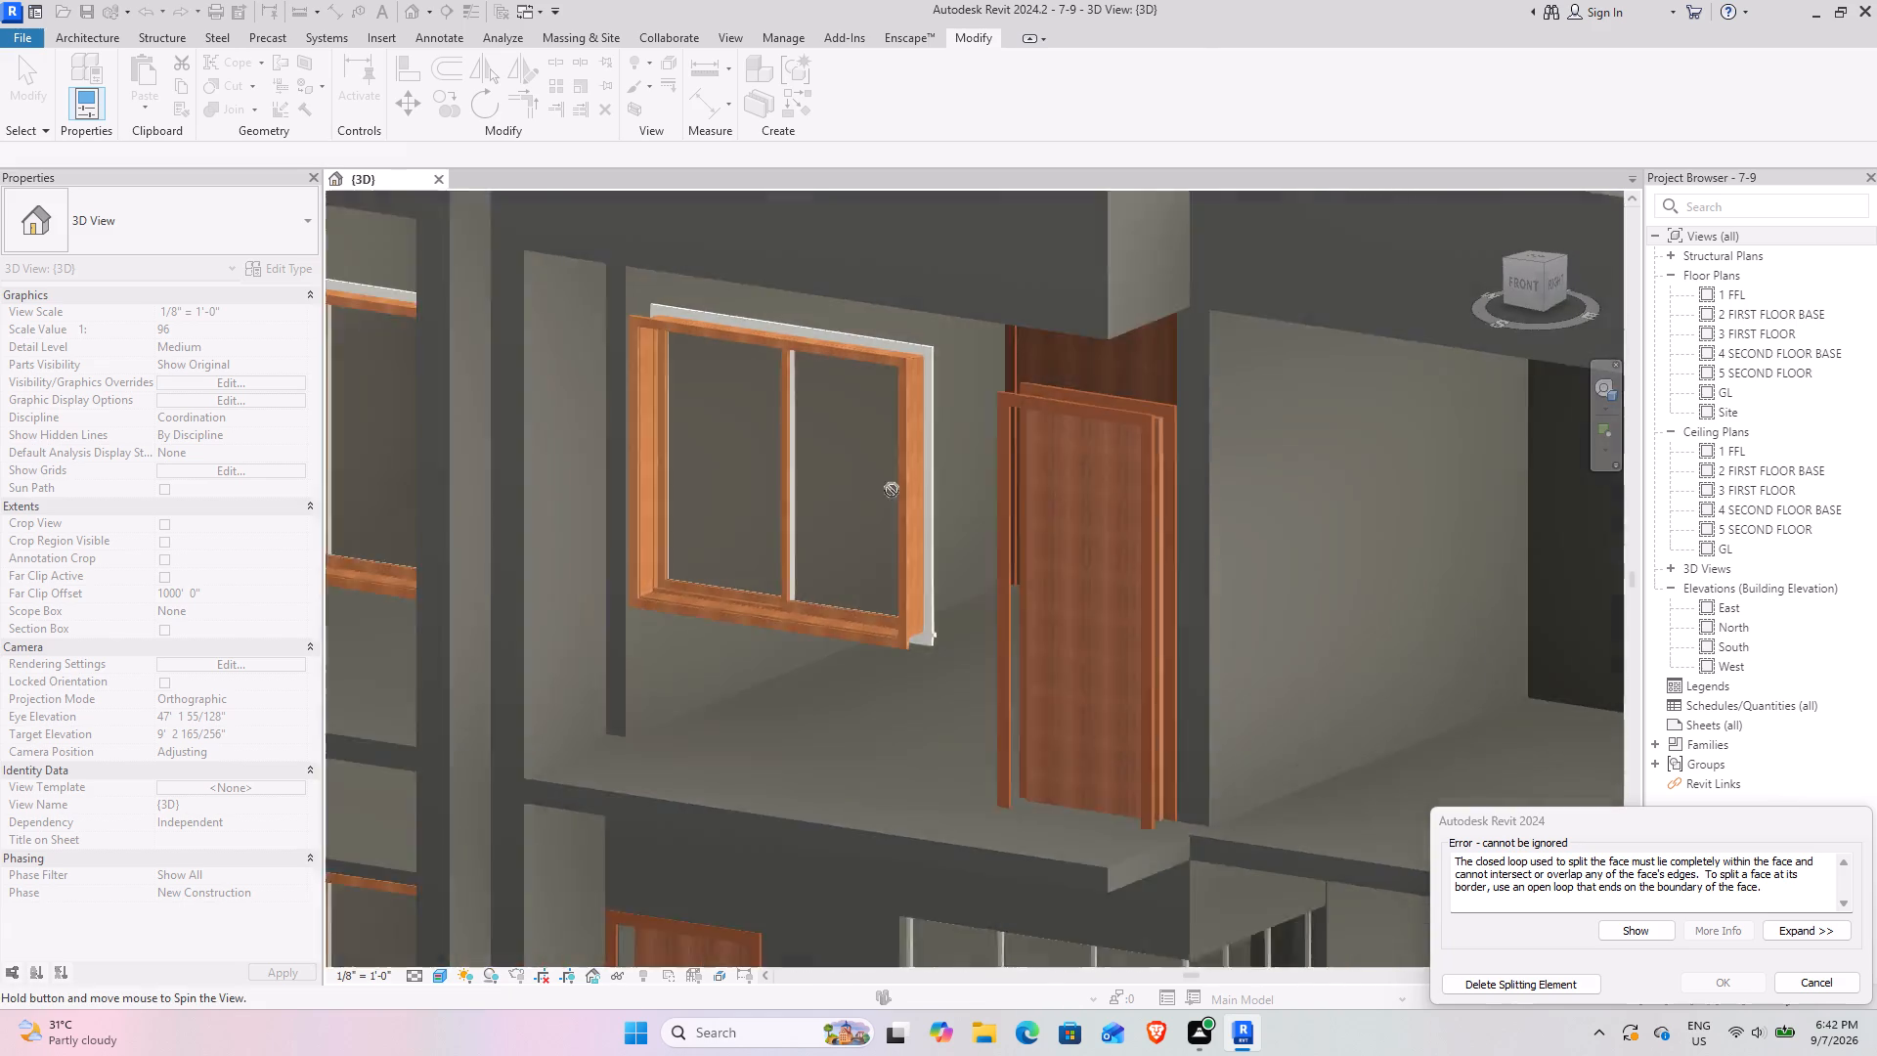
middle_click_drag(892, 490, 823, 460, "shift")
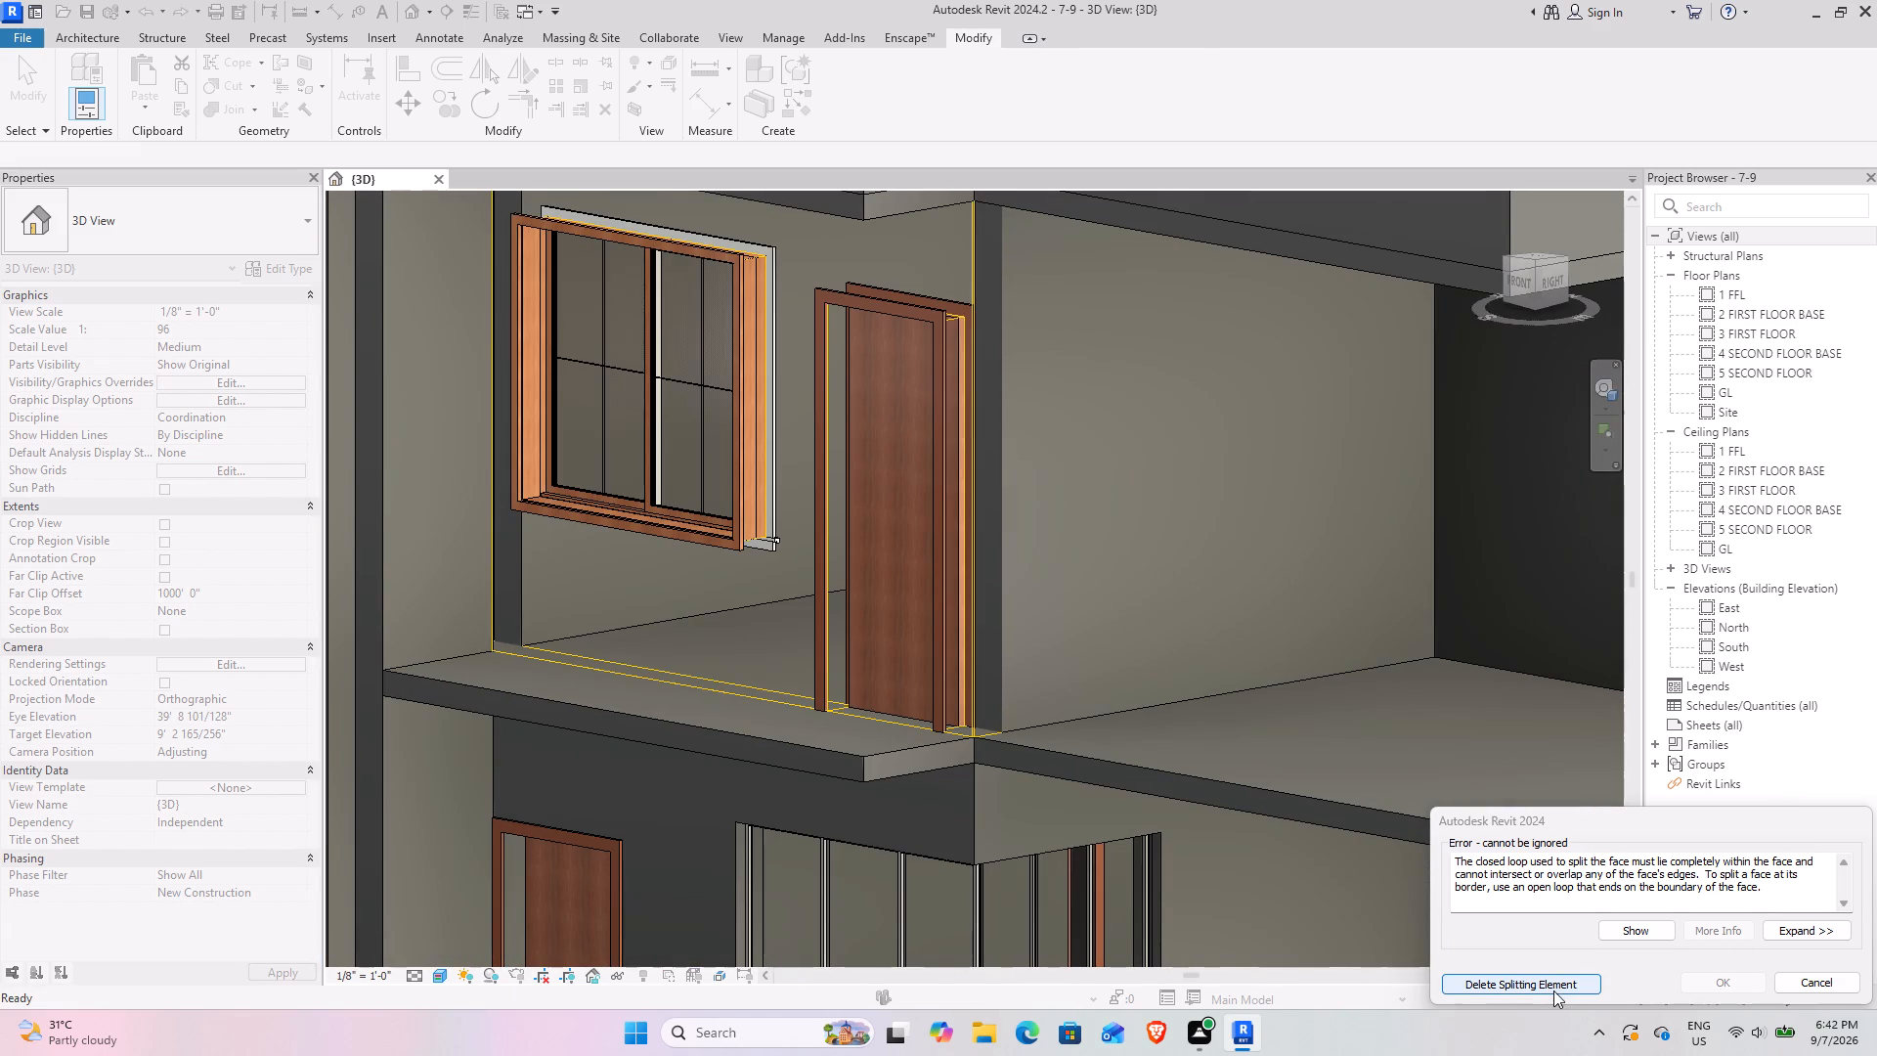
left_click(1807, 992)
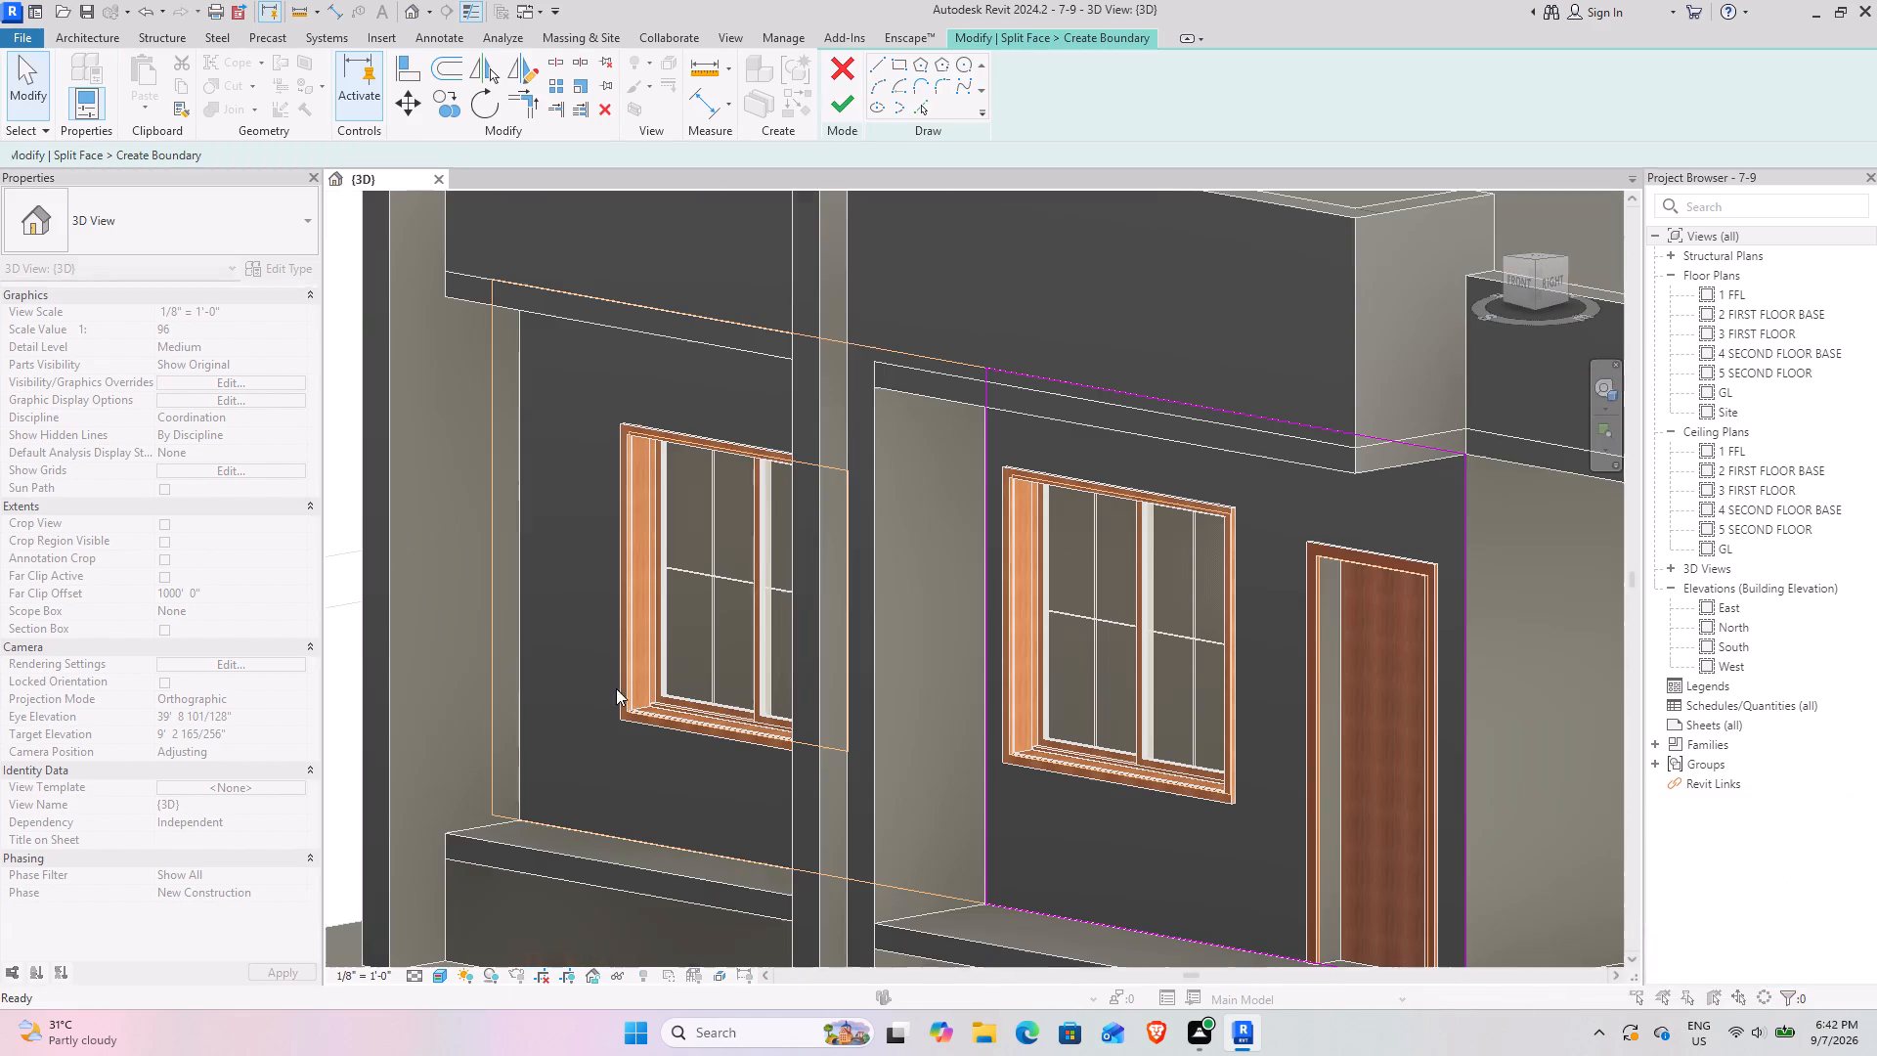
scroll(1078, 906, "up", 18)
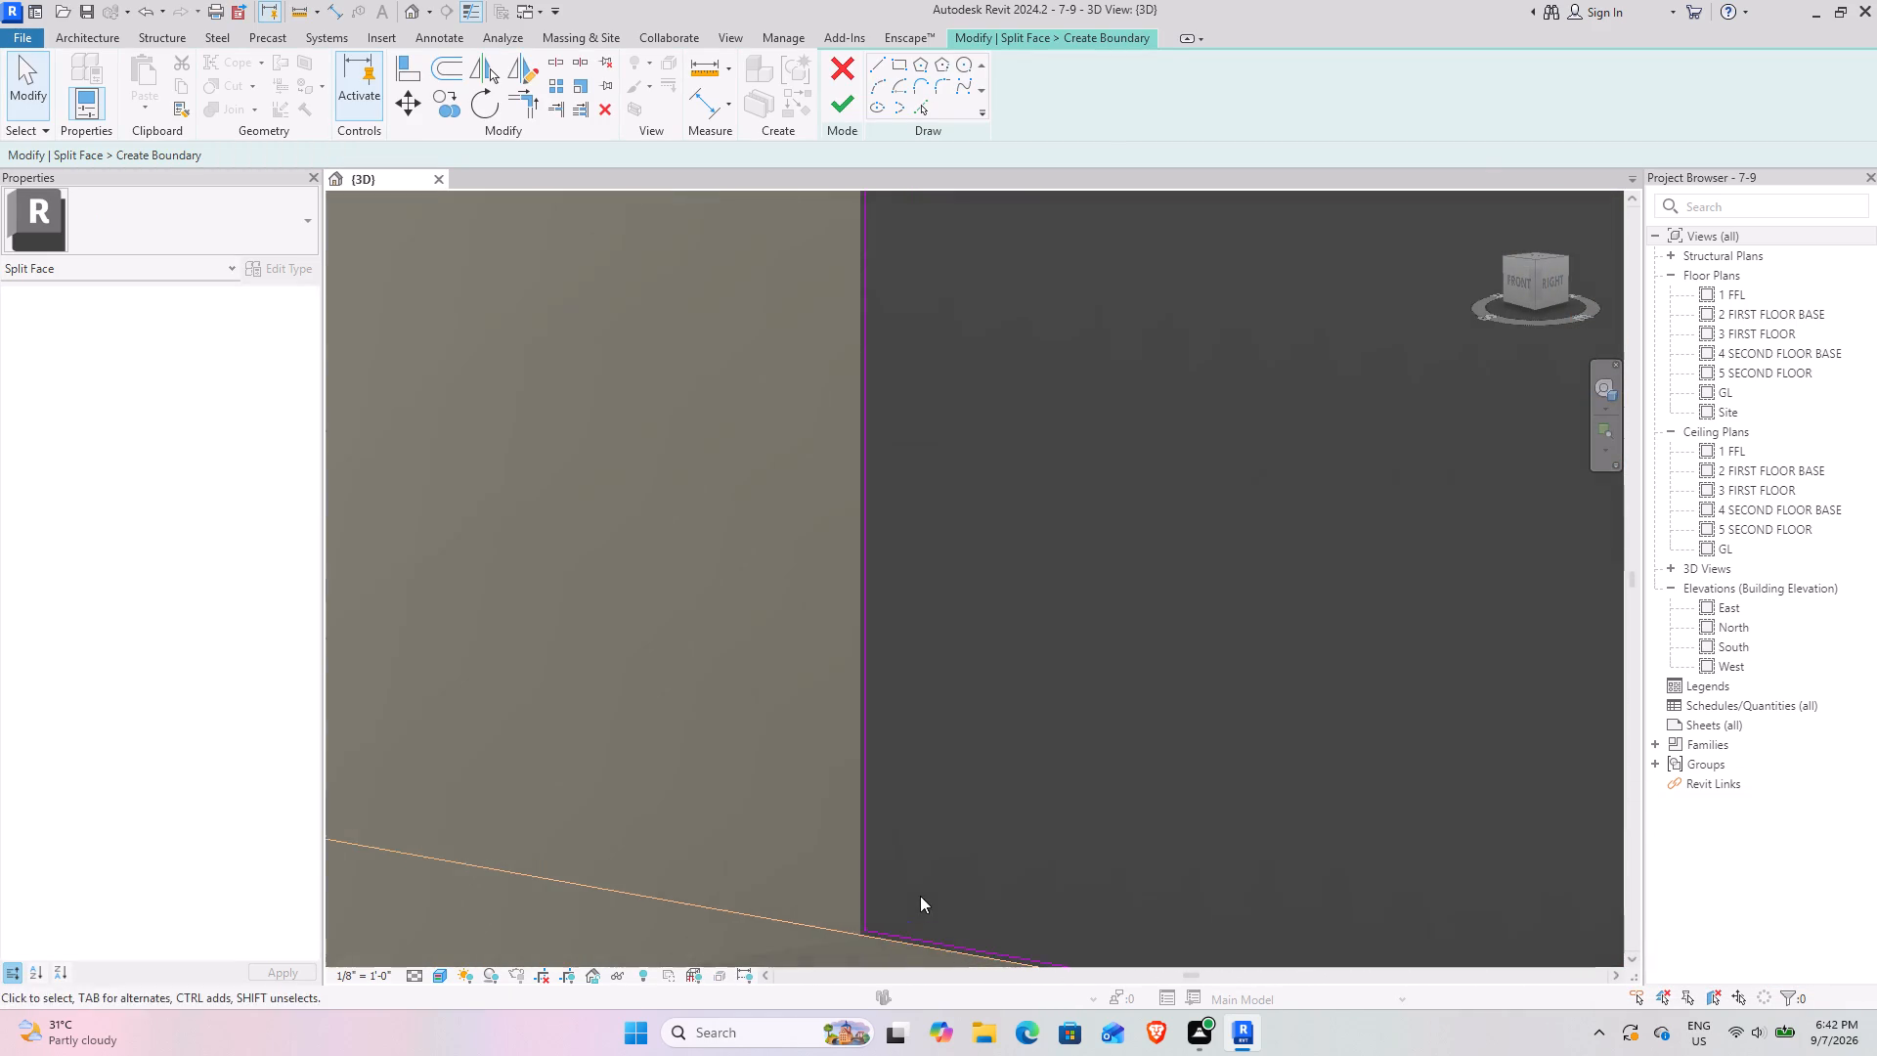
scroll(920, 896, "up", 5)
scroll(926, 820, "down", 20)
scroll(926, 820, "down", 1)
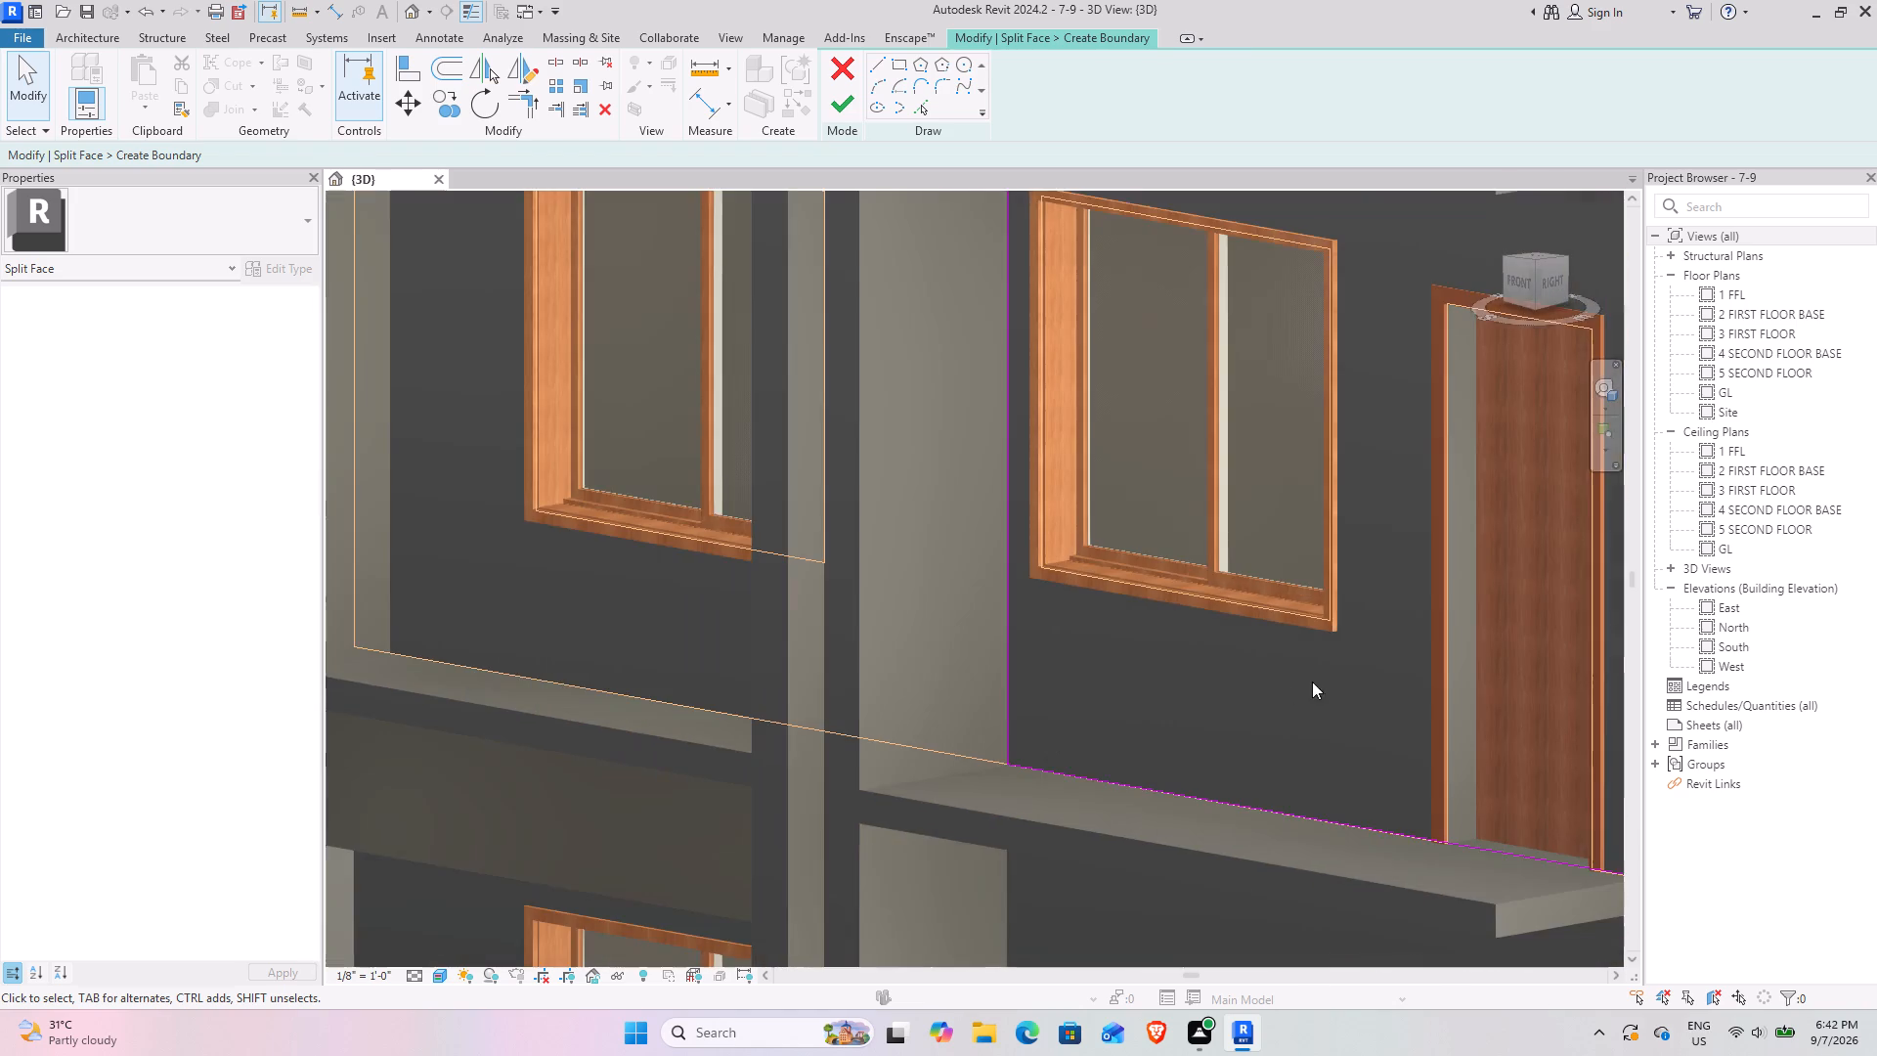
middle_click_drag(1307, 682, 1021, 904)
scroll(1273, 658, "up", 3)
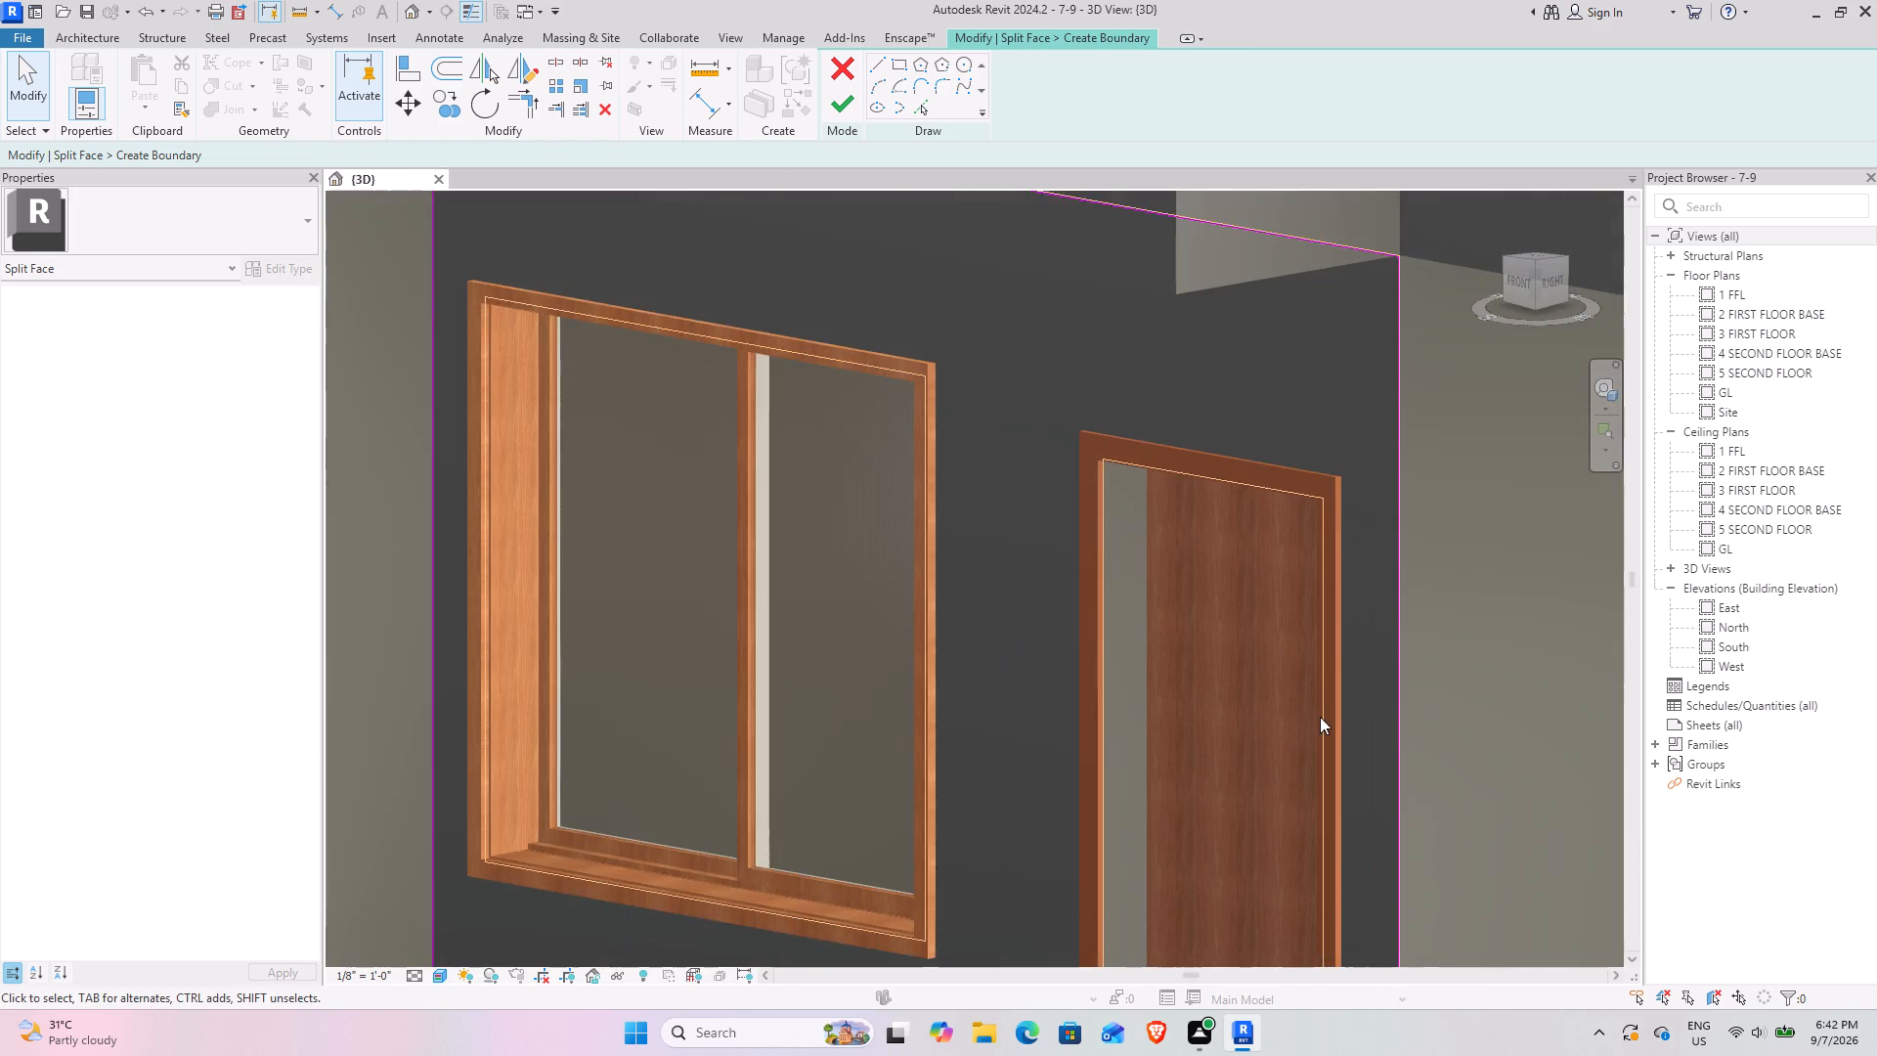
middle_click_drag(1291, 702, 965, 222)
middle_click_drag(1061, 736, 1053, 623)
scroll(986, 719, "up", 14)
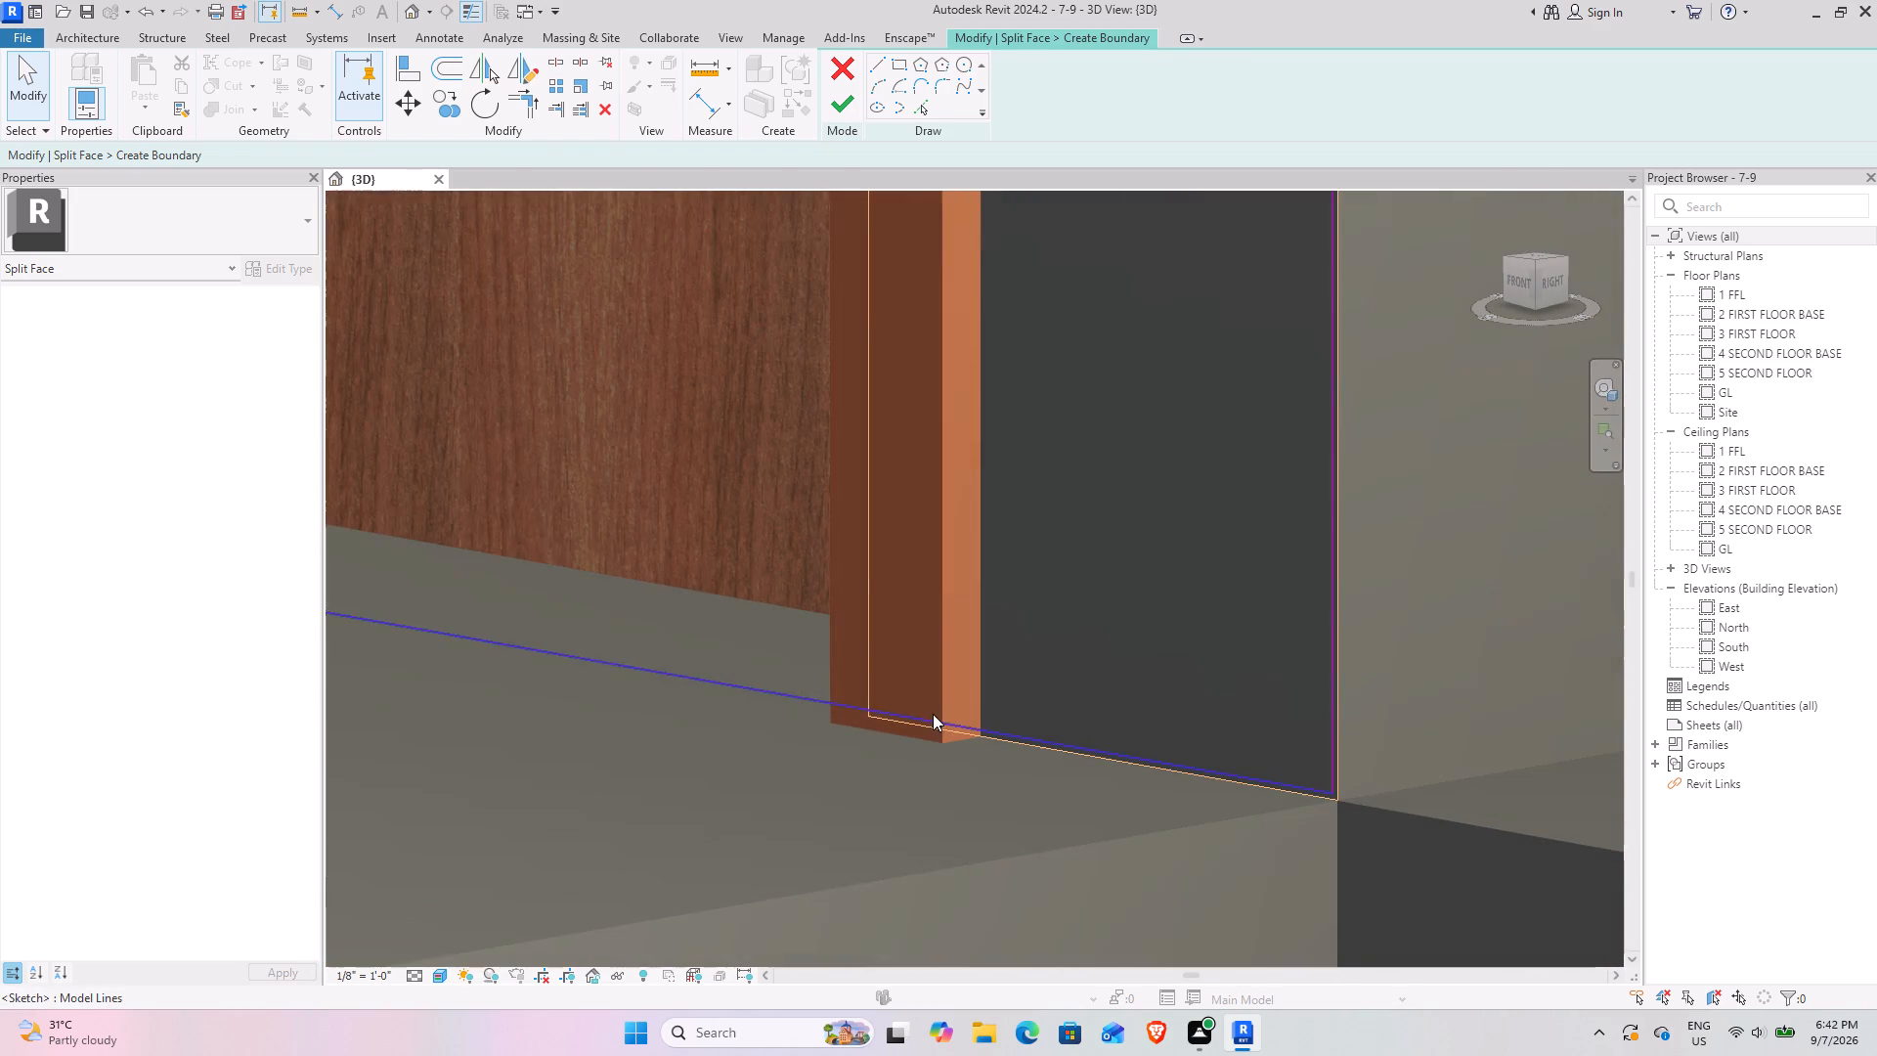
scroll(927, 648, "down", 15)
middle_click_drag(933, 594, 964, 693)
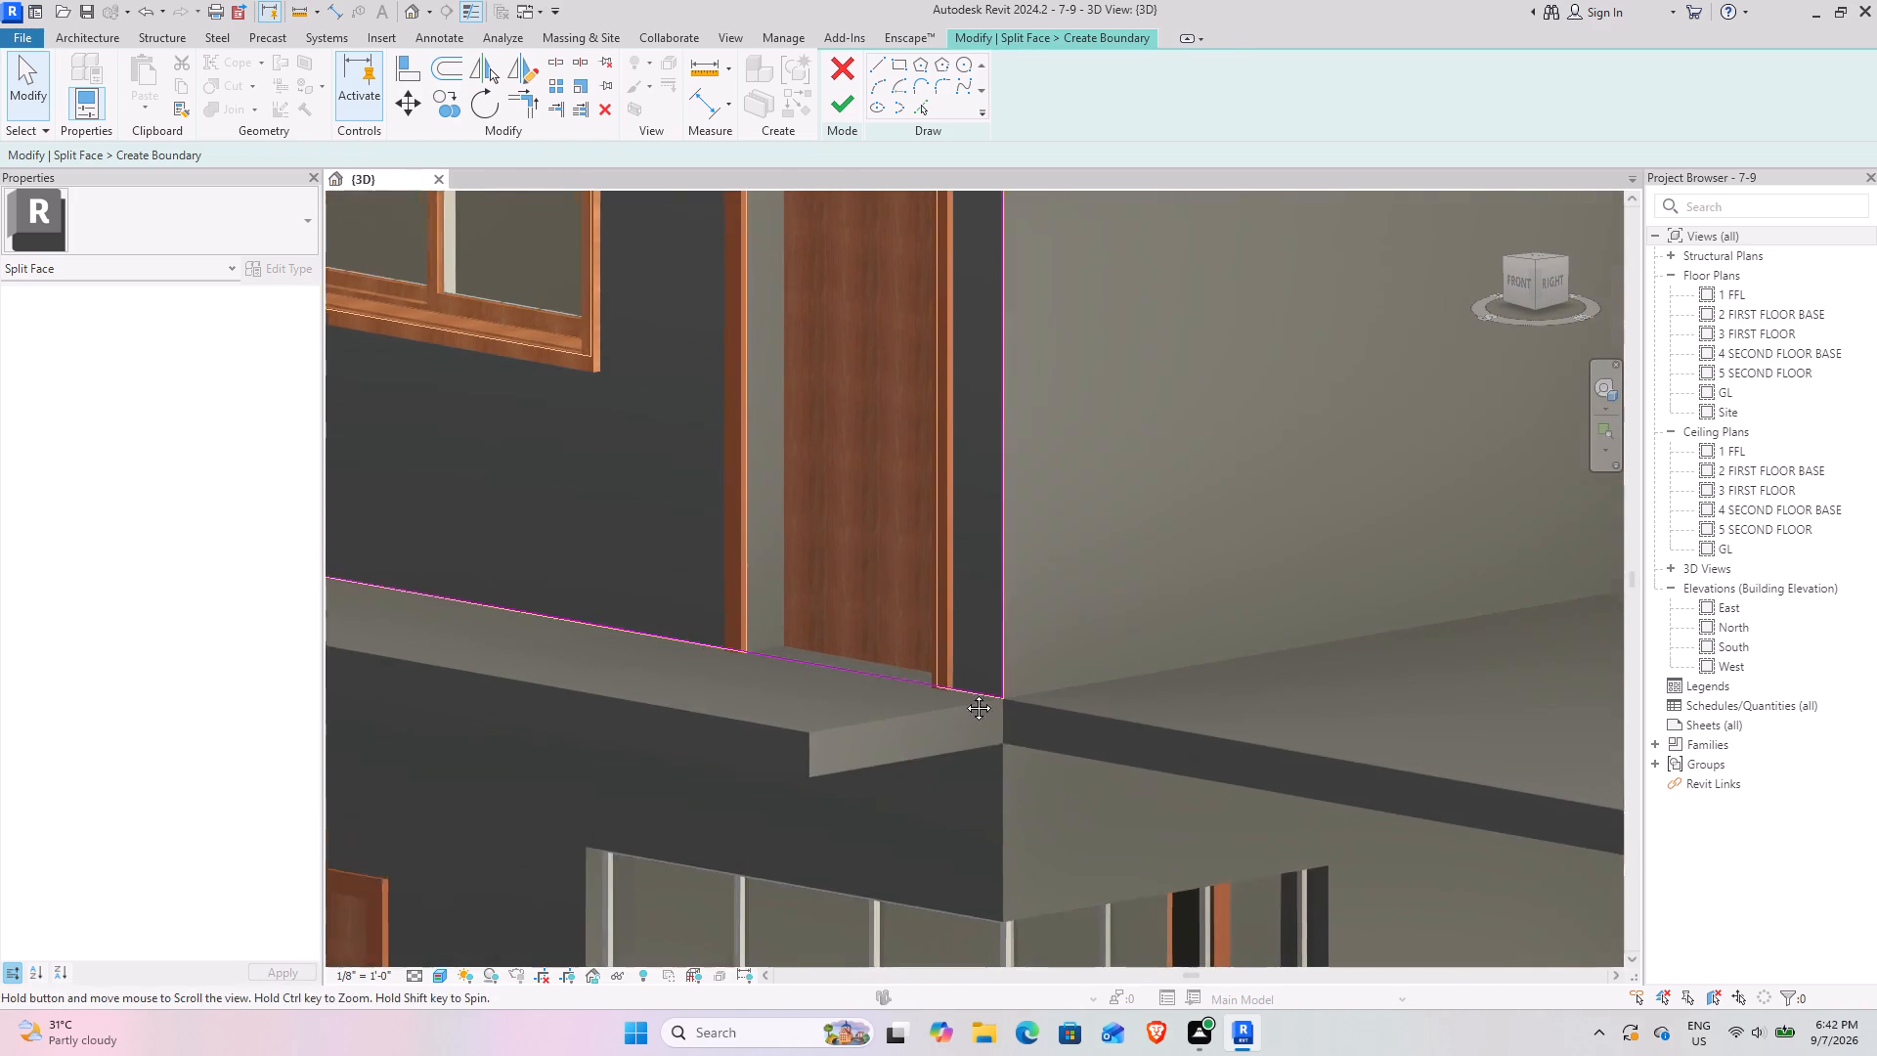
middle_click_drag(964, 693, 975, 759)
middle_click_drag(998, 433, 1123, 857)
scroll(1113, 465, "up", 4)
middle_click_drag(719, 533, 1032, 491)
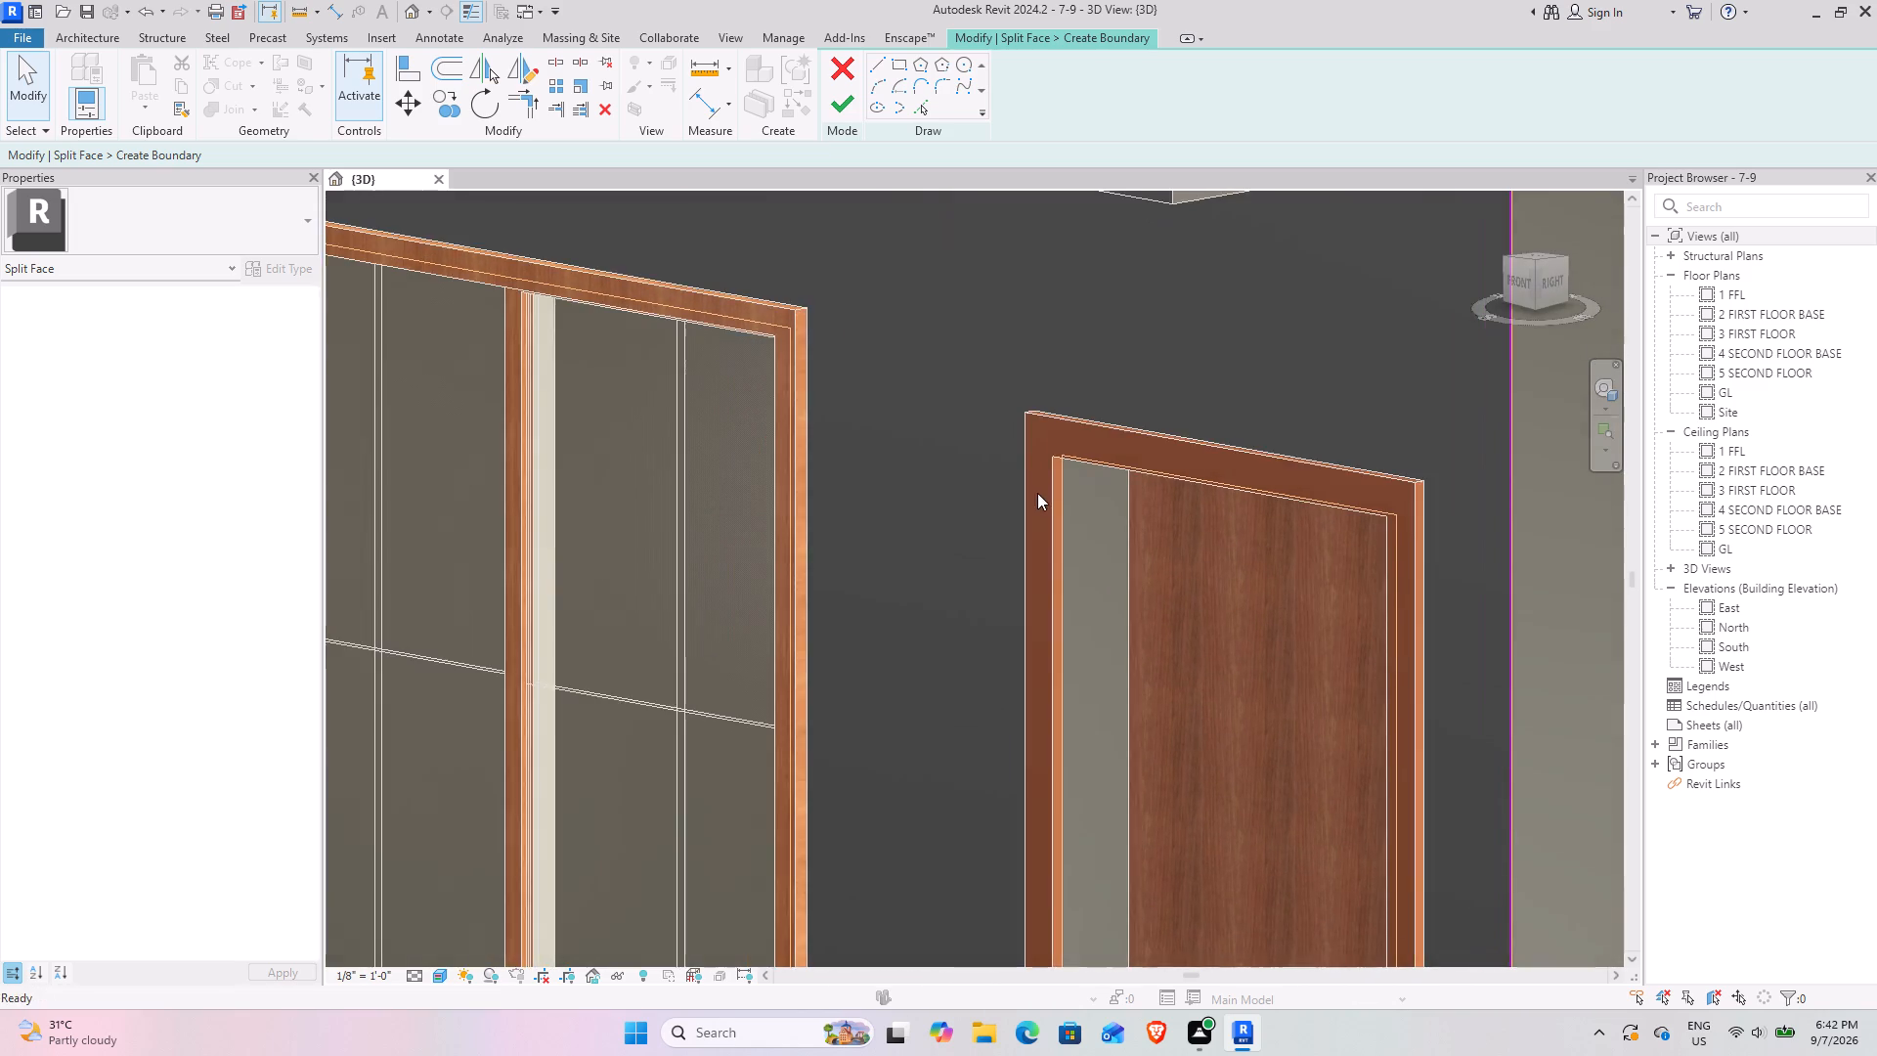
scroll(1037, 493, "down", 9)
middle_click_drag(1146, 679, 1063, 637)
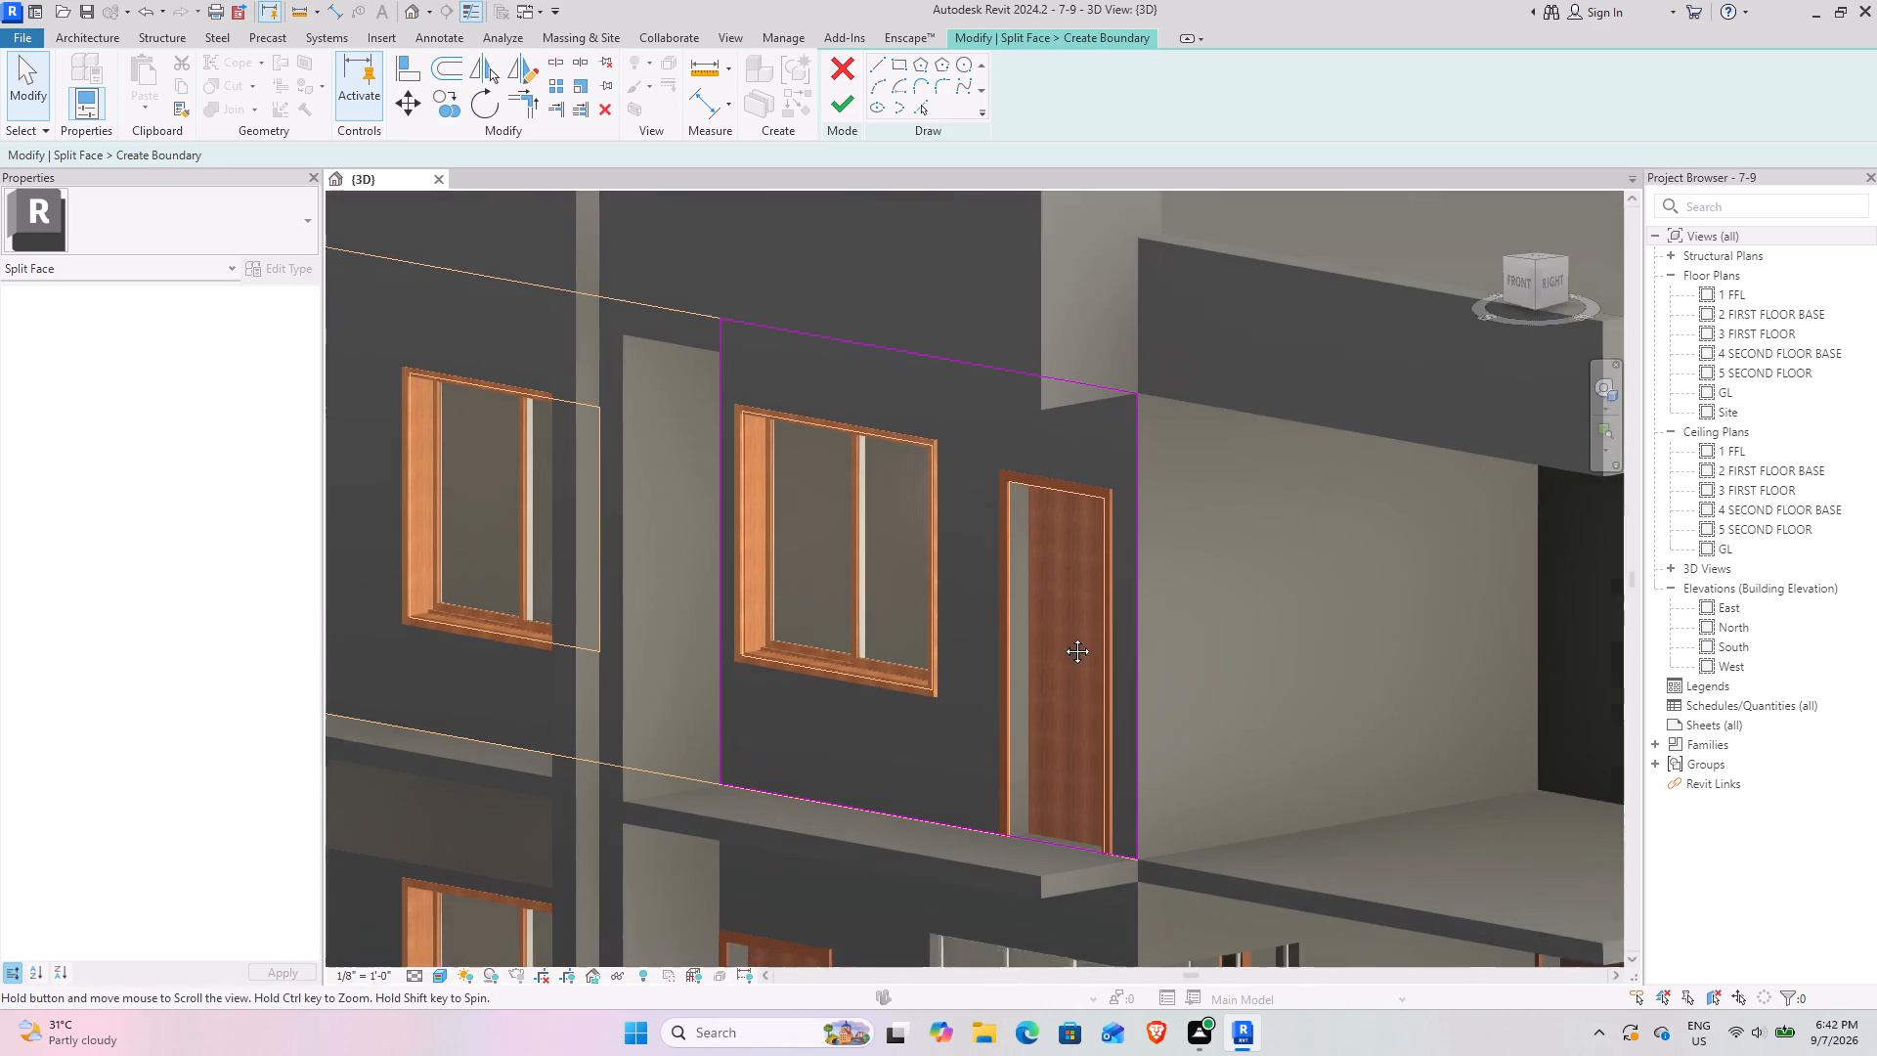
middle_click_drag(1063, 637, 1037, 621)
scroll(749, 510, "down", 11)
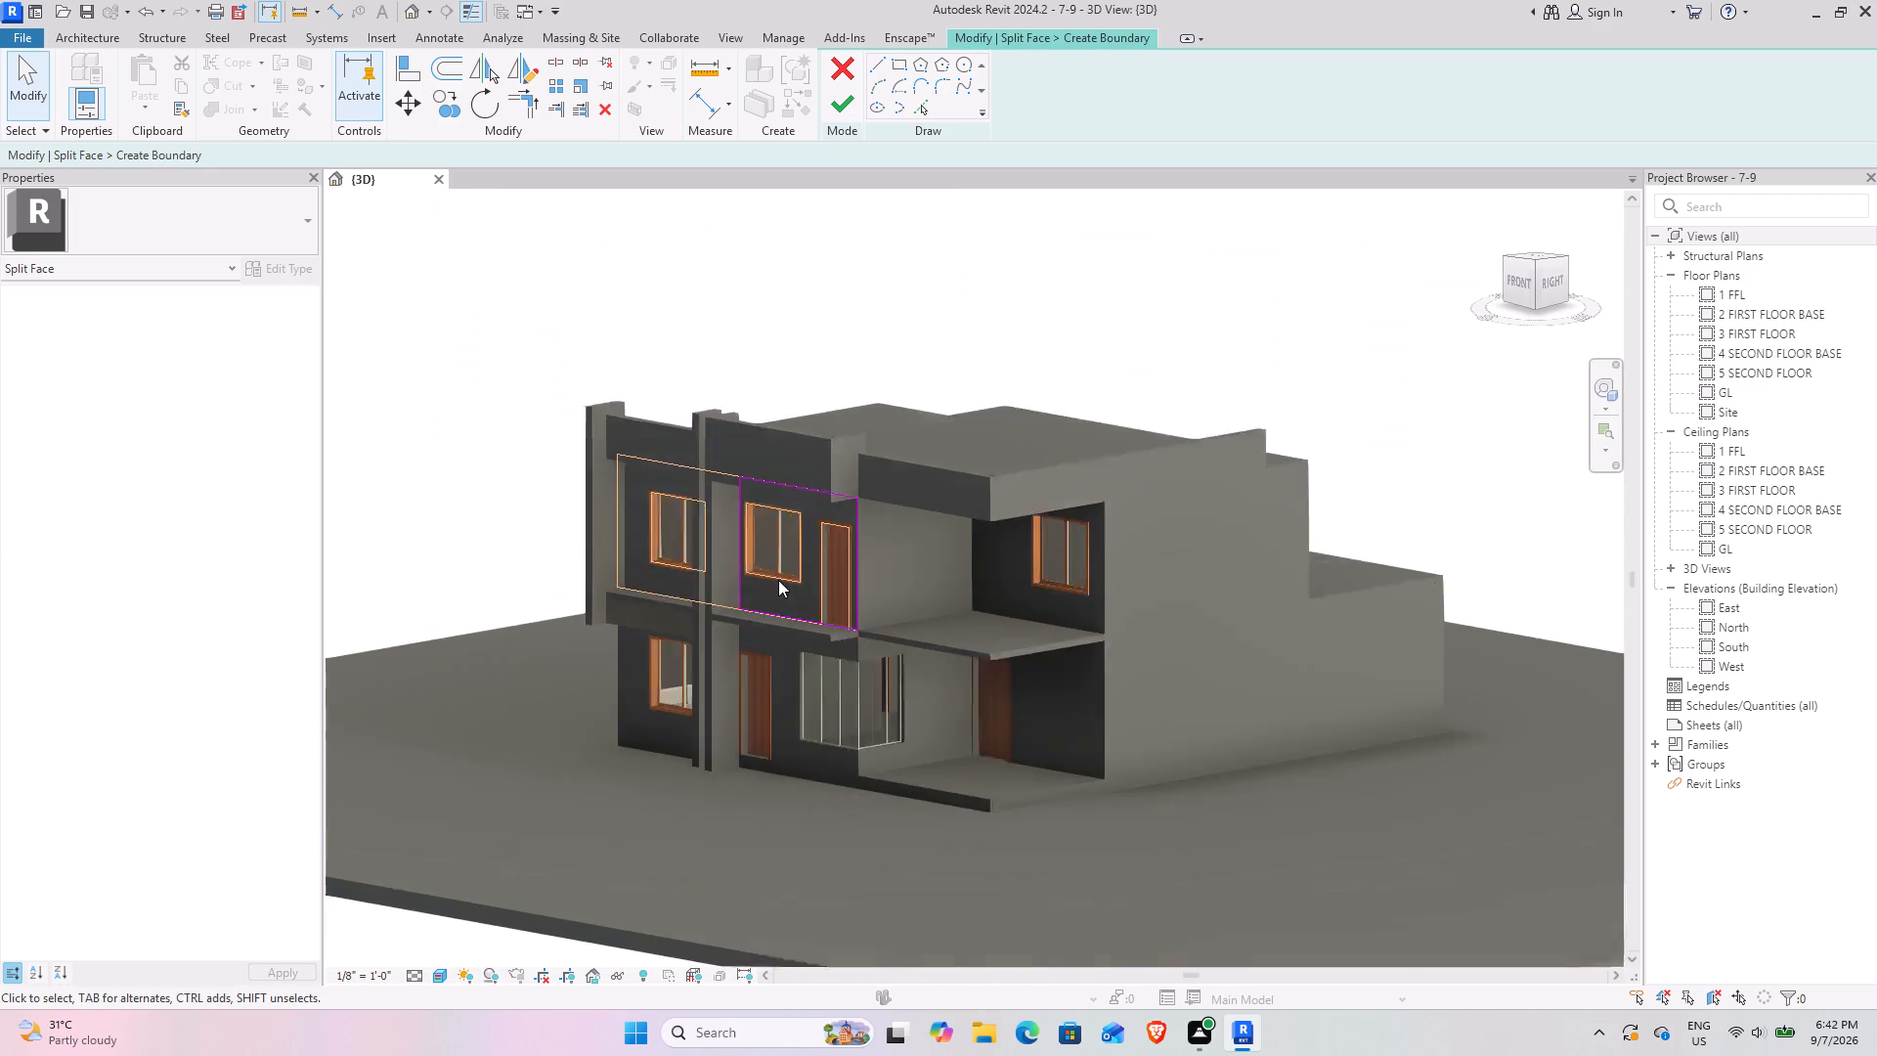
scroll(778, 580, "down", 1)
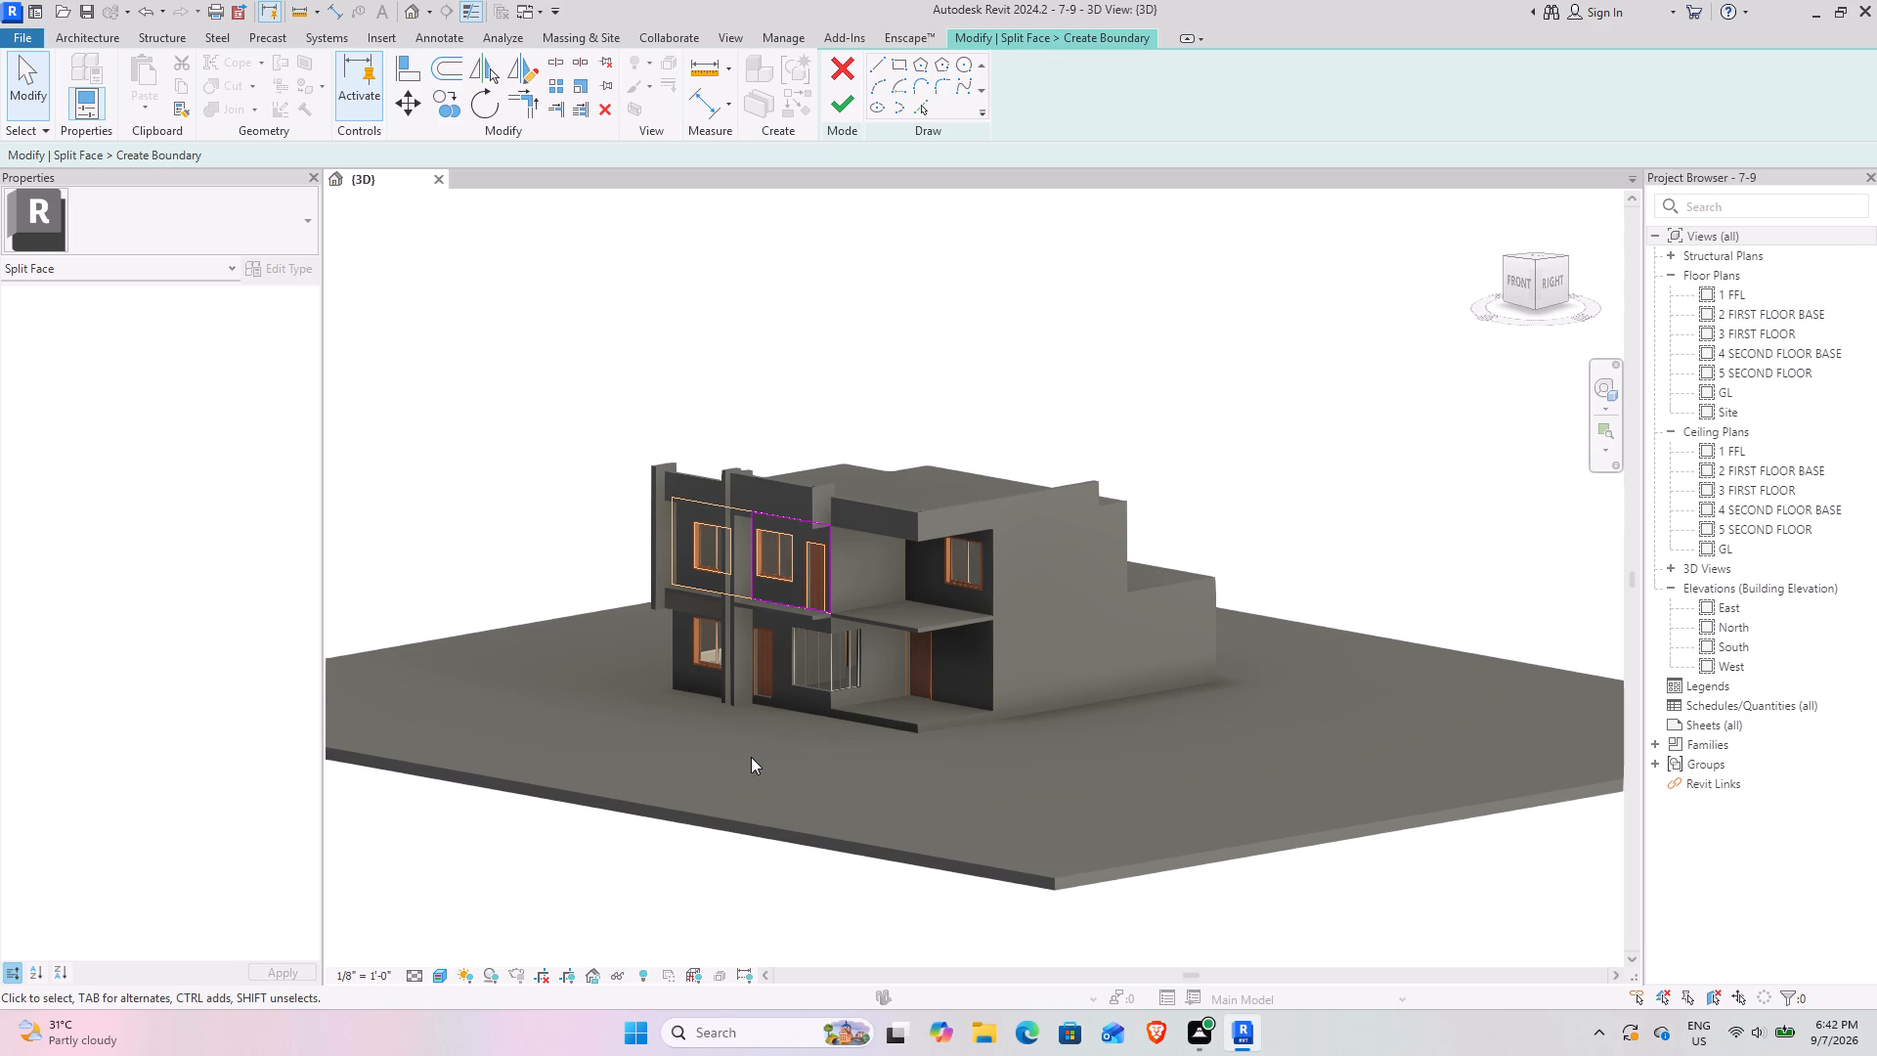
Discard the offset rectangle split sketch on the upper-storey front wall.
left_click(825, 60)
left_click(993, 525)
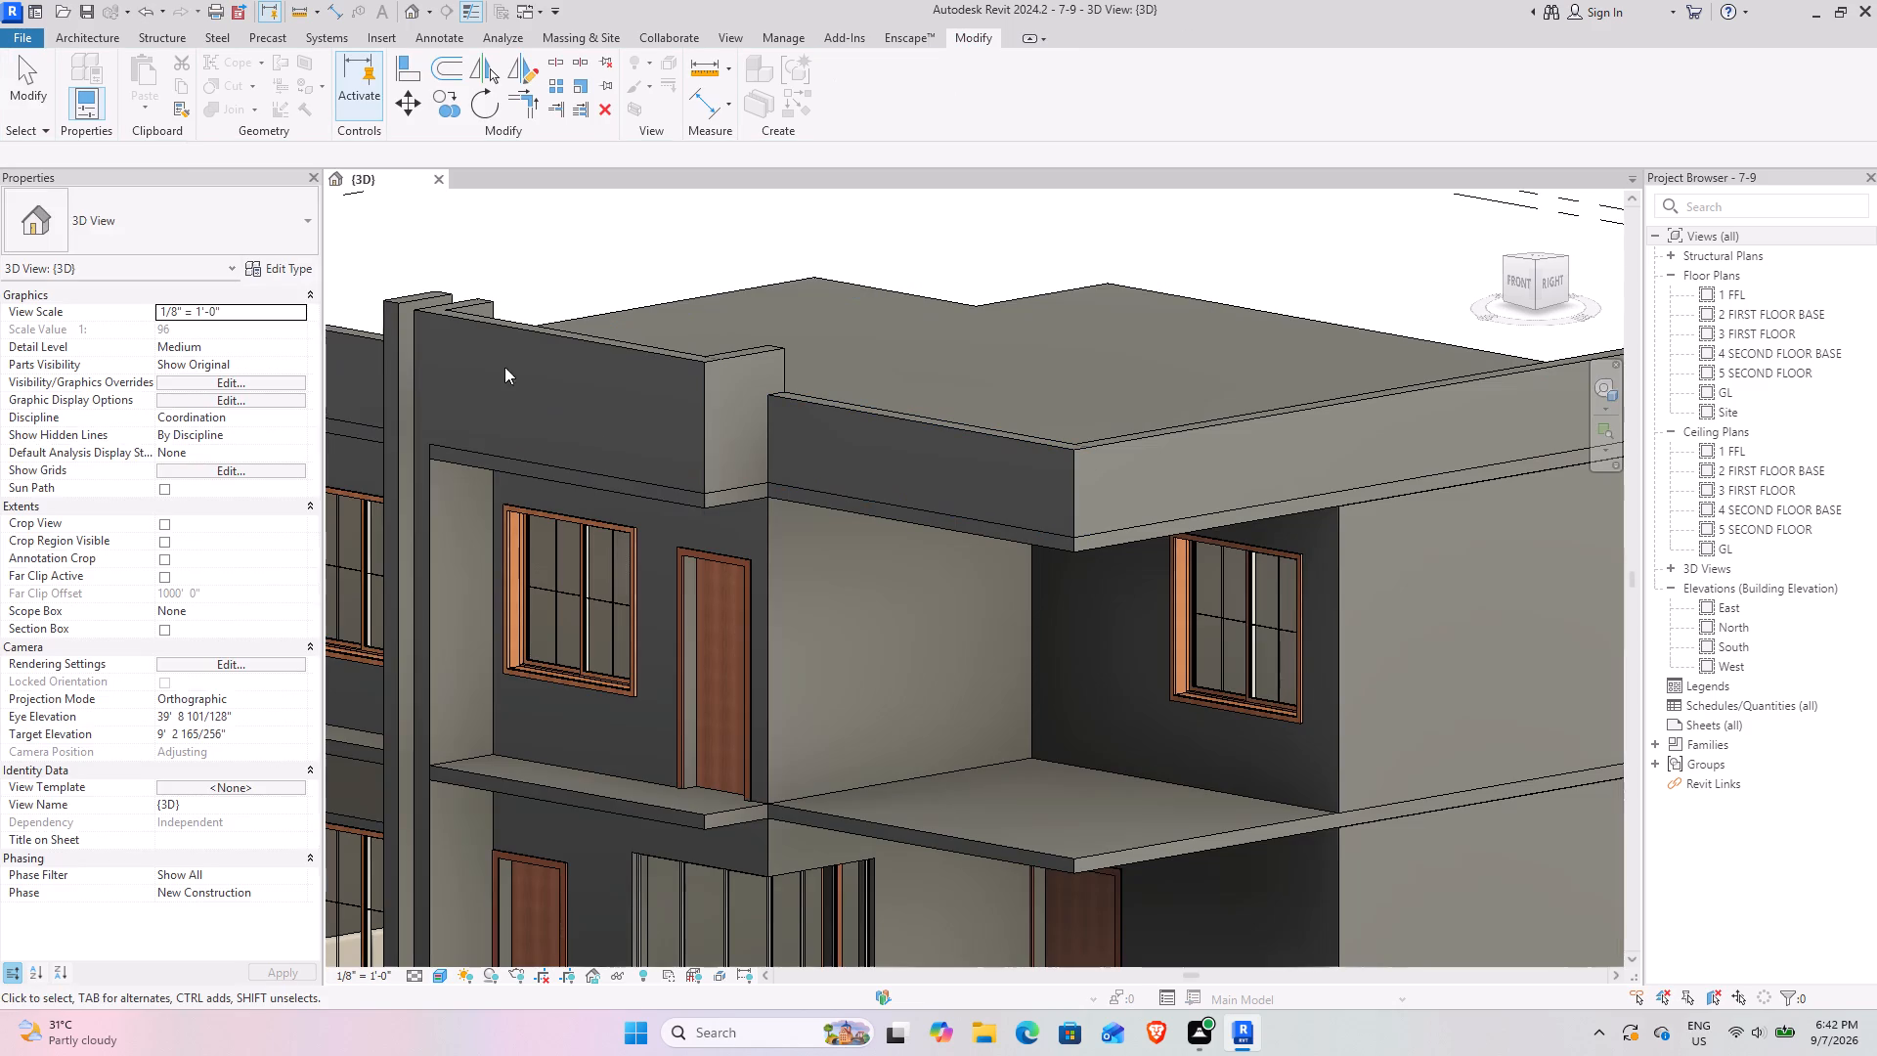
Paint the upper-storey front wall face around the window and door with the outer wall material.
left_click(293, 84)
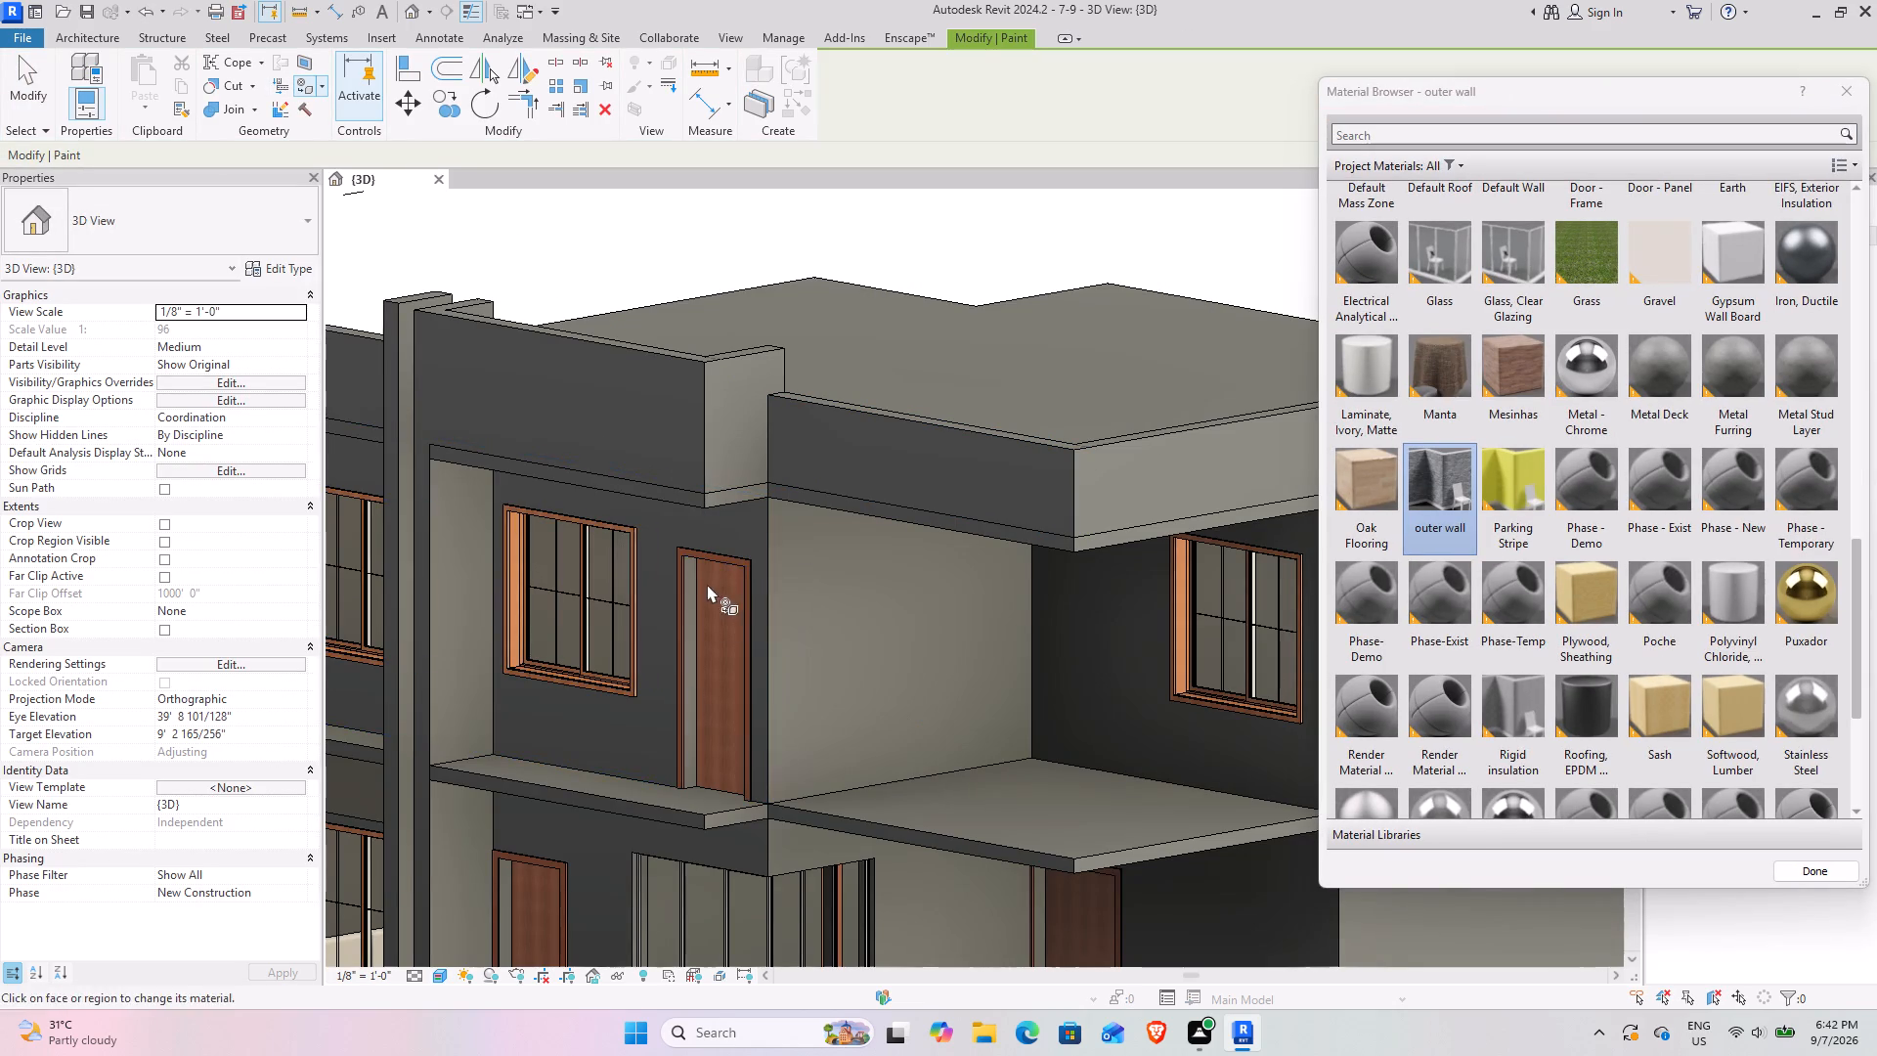
left_click(745, 536)
Paint the front and side wall faces below the ground-floor corner window with the outer wall material.
middle_click_drag(717, 701, 779, 289)
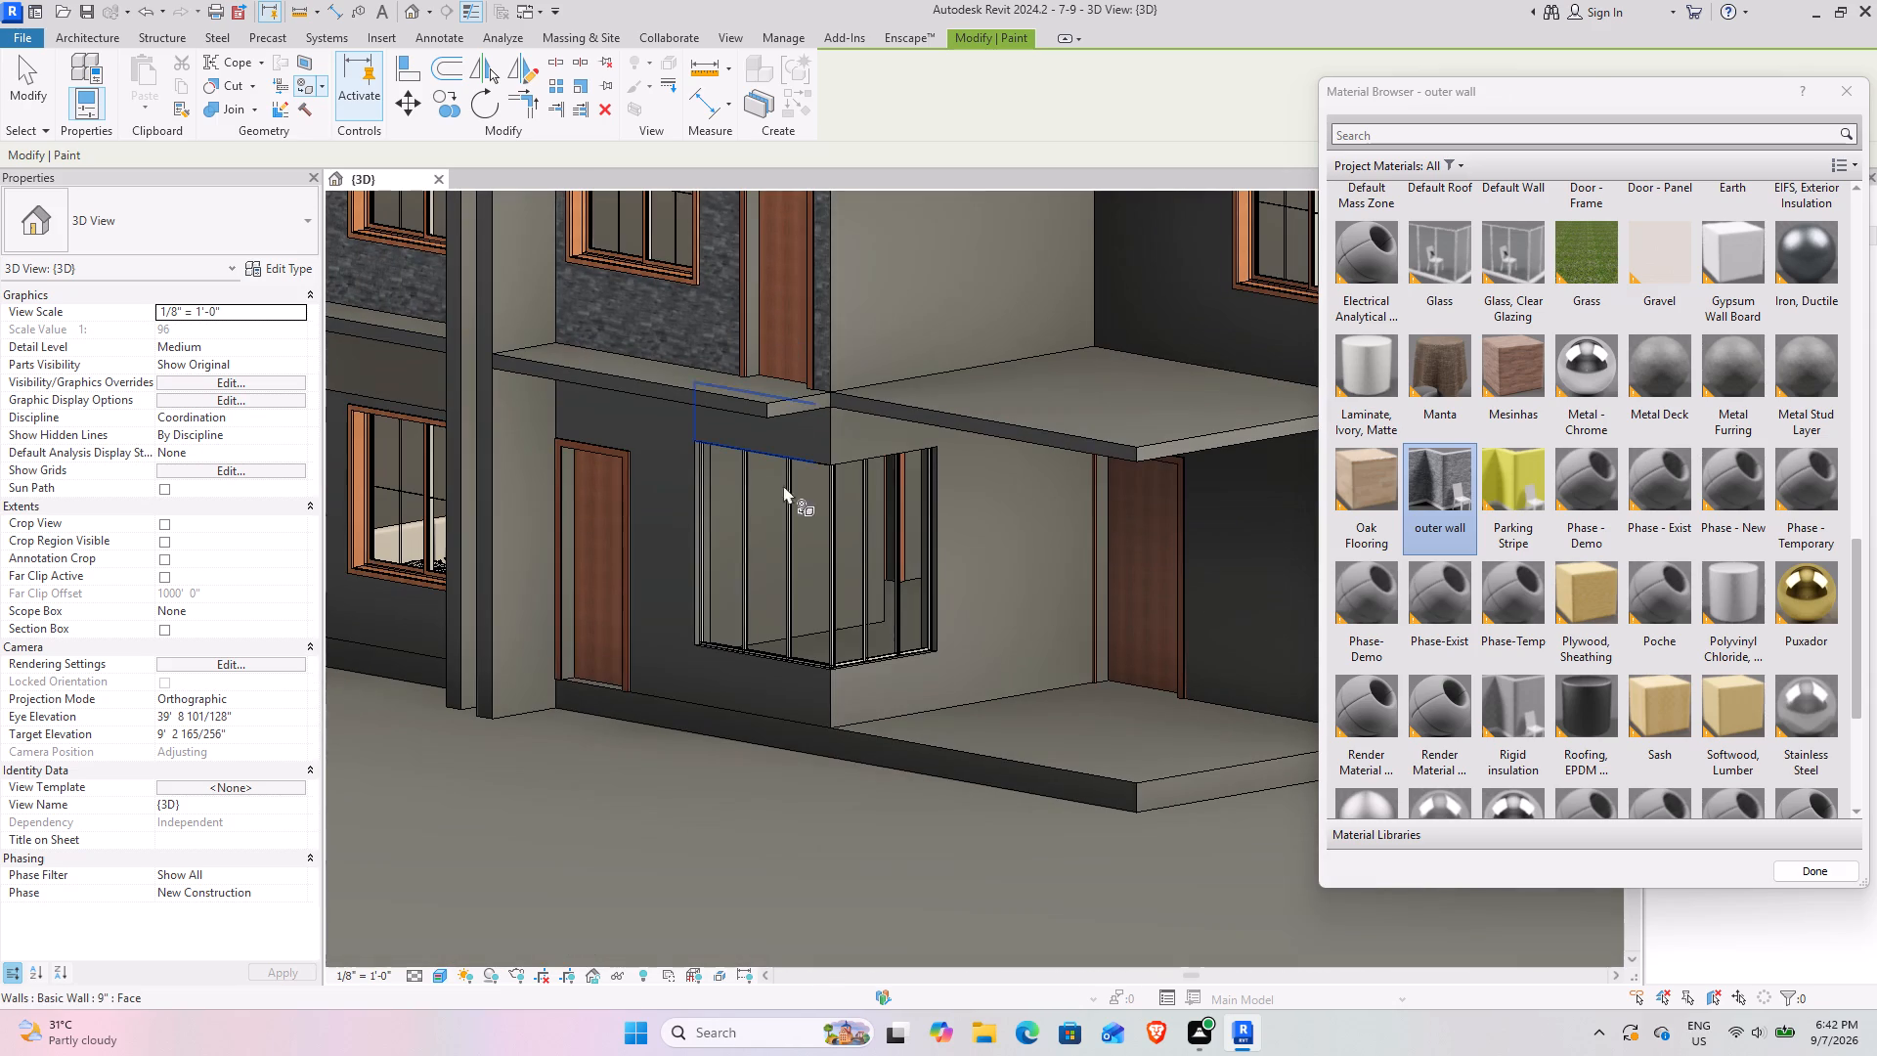
left_click(820, 691)
left_click(800, 675)
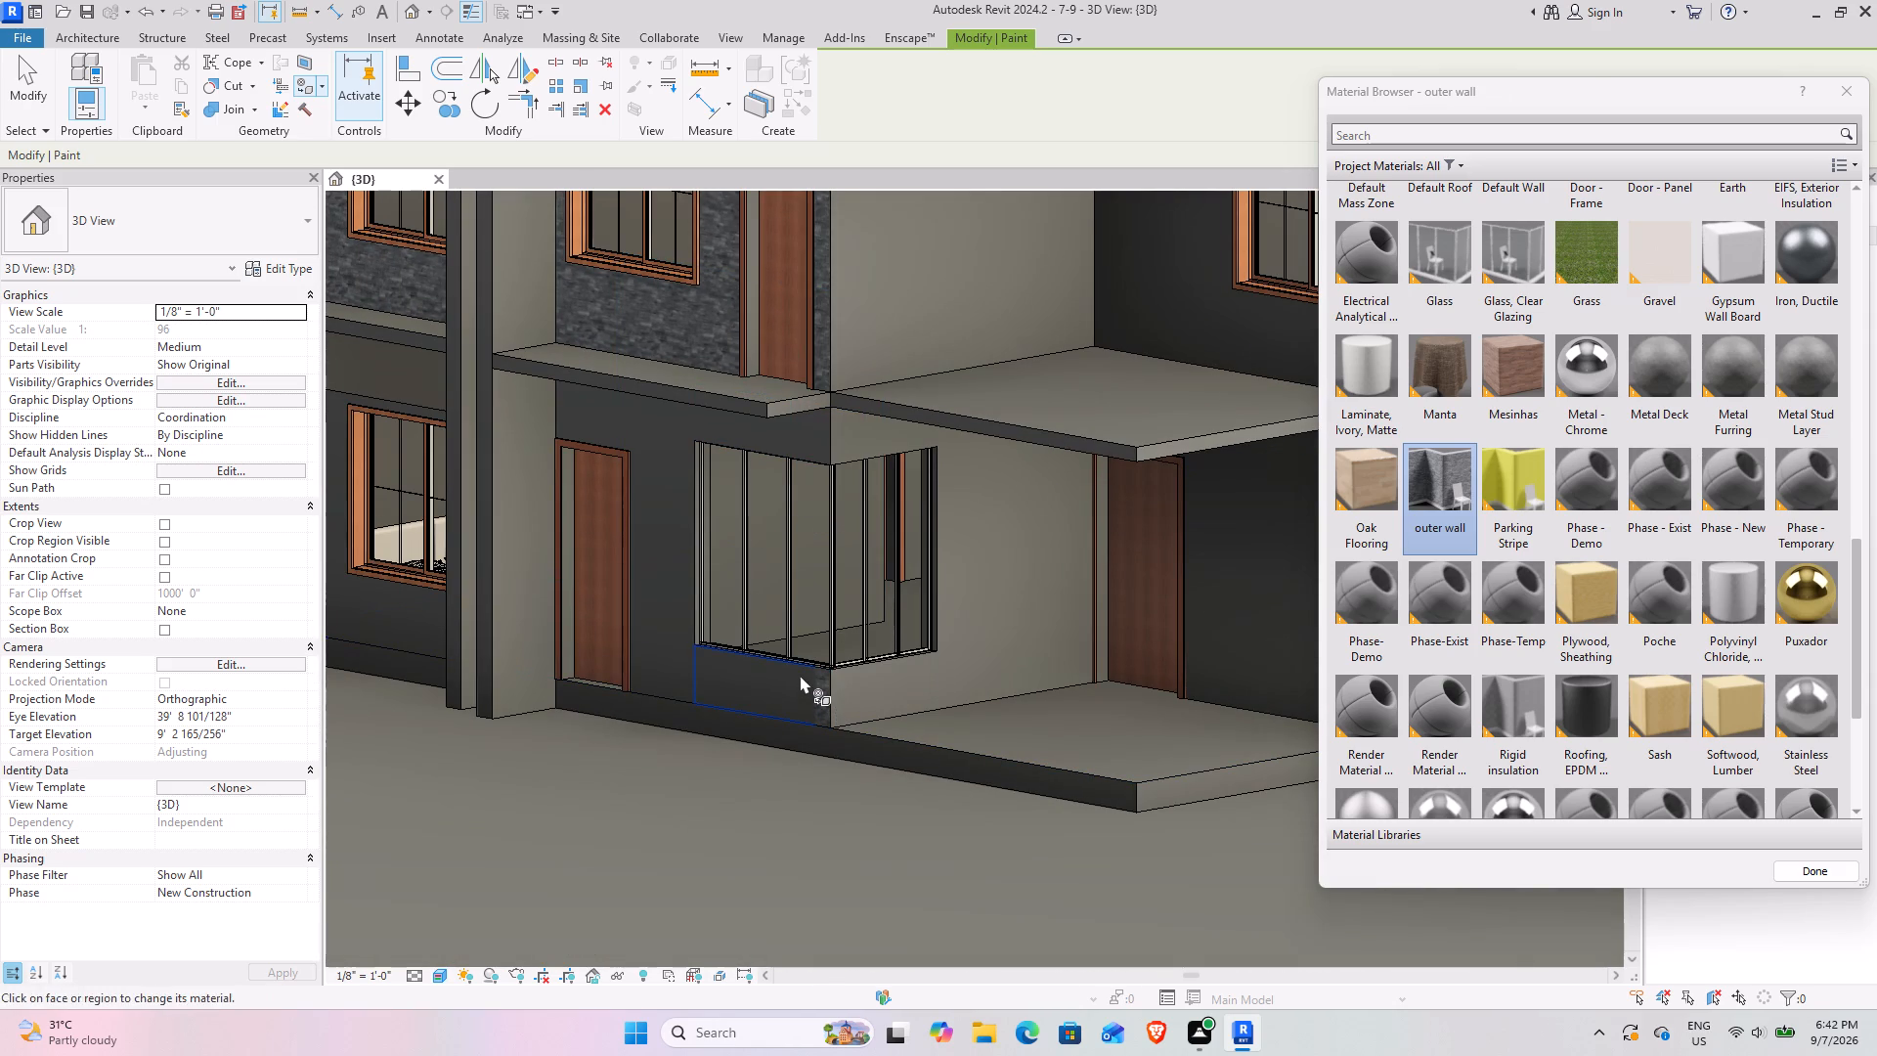
left_click(850, 681)
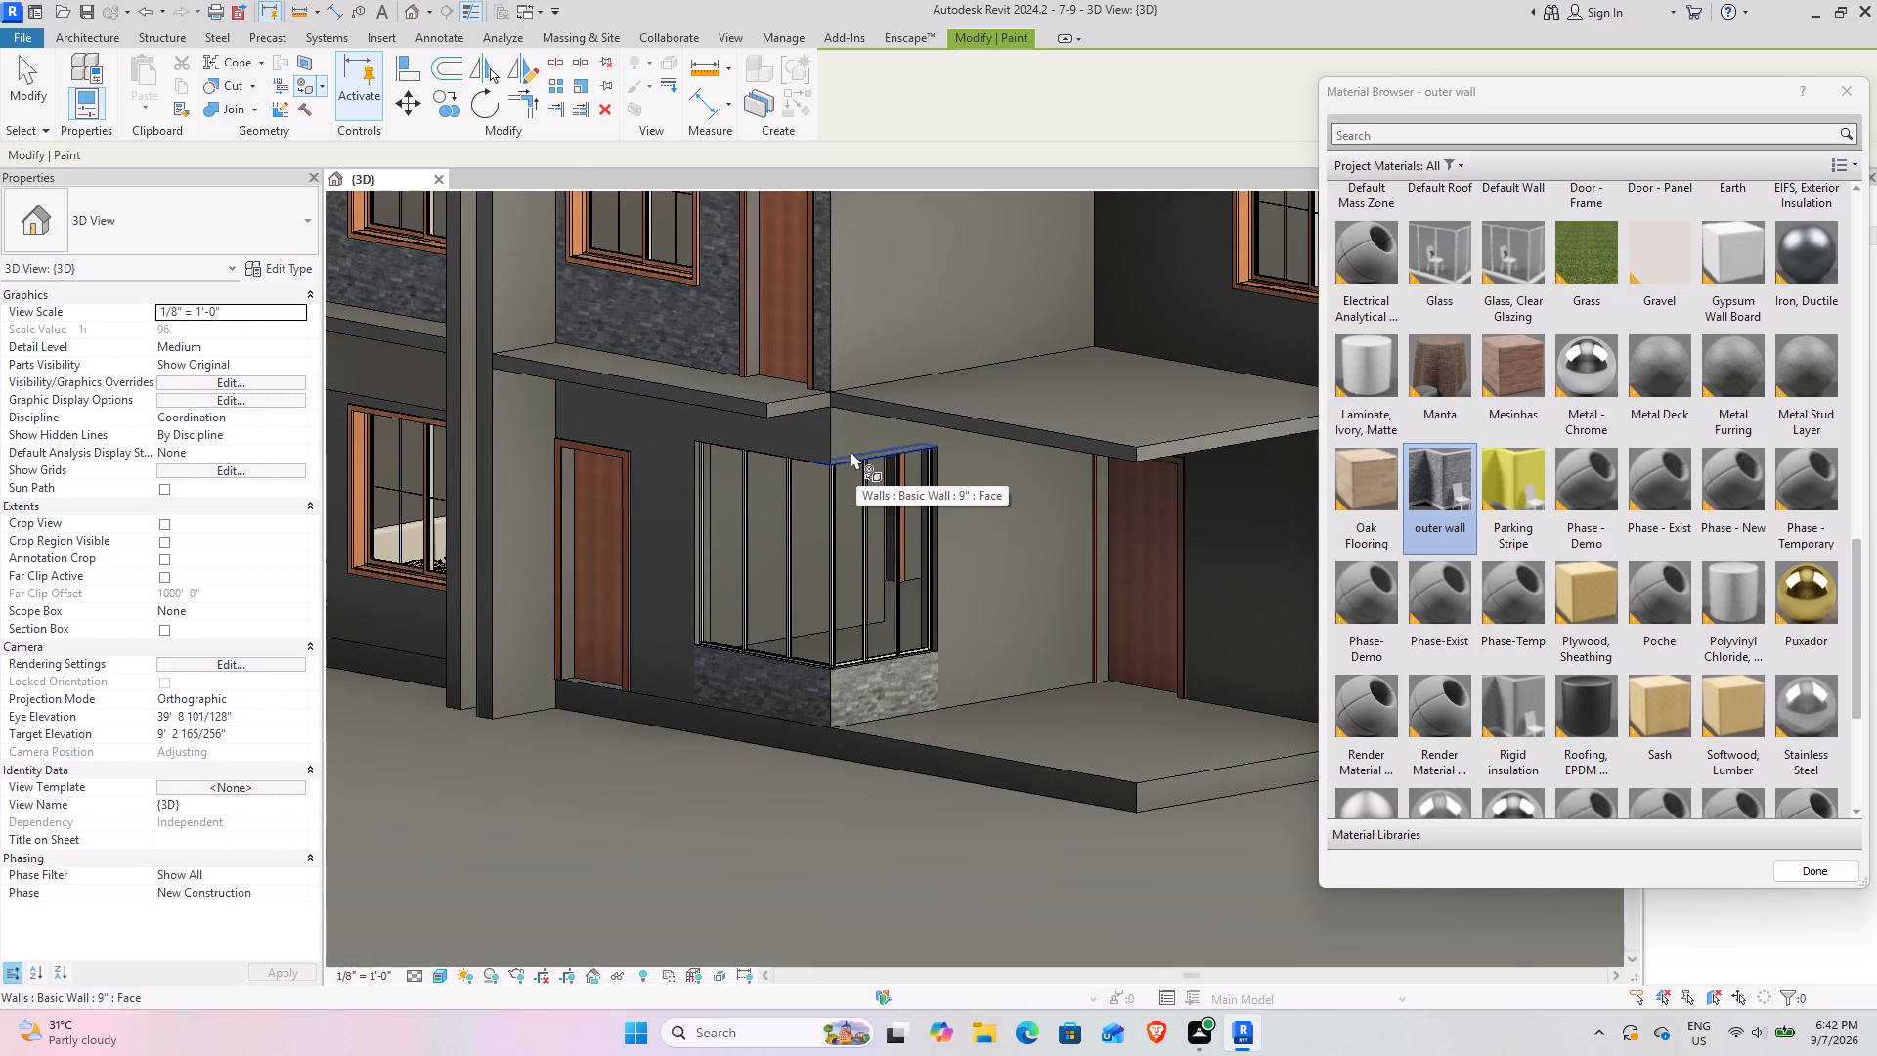
Paint the ground-floor front and side wall faces above and beside the corner window with the outer wall material.
left_click(851, 446)
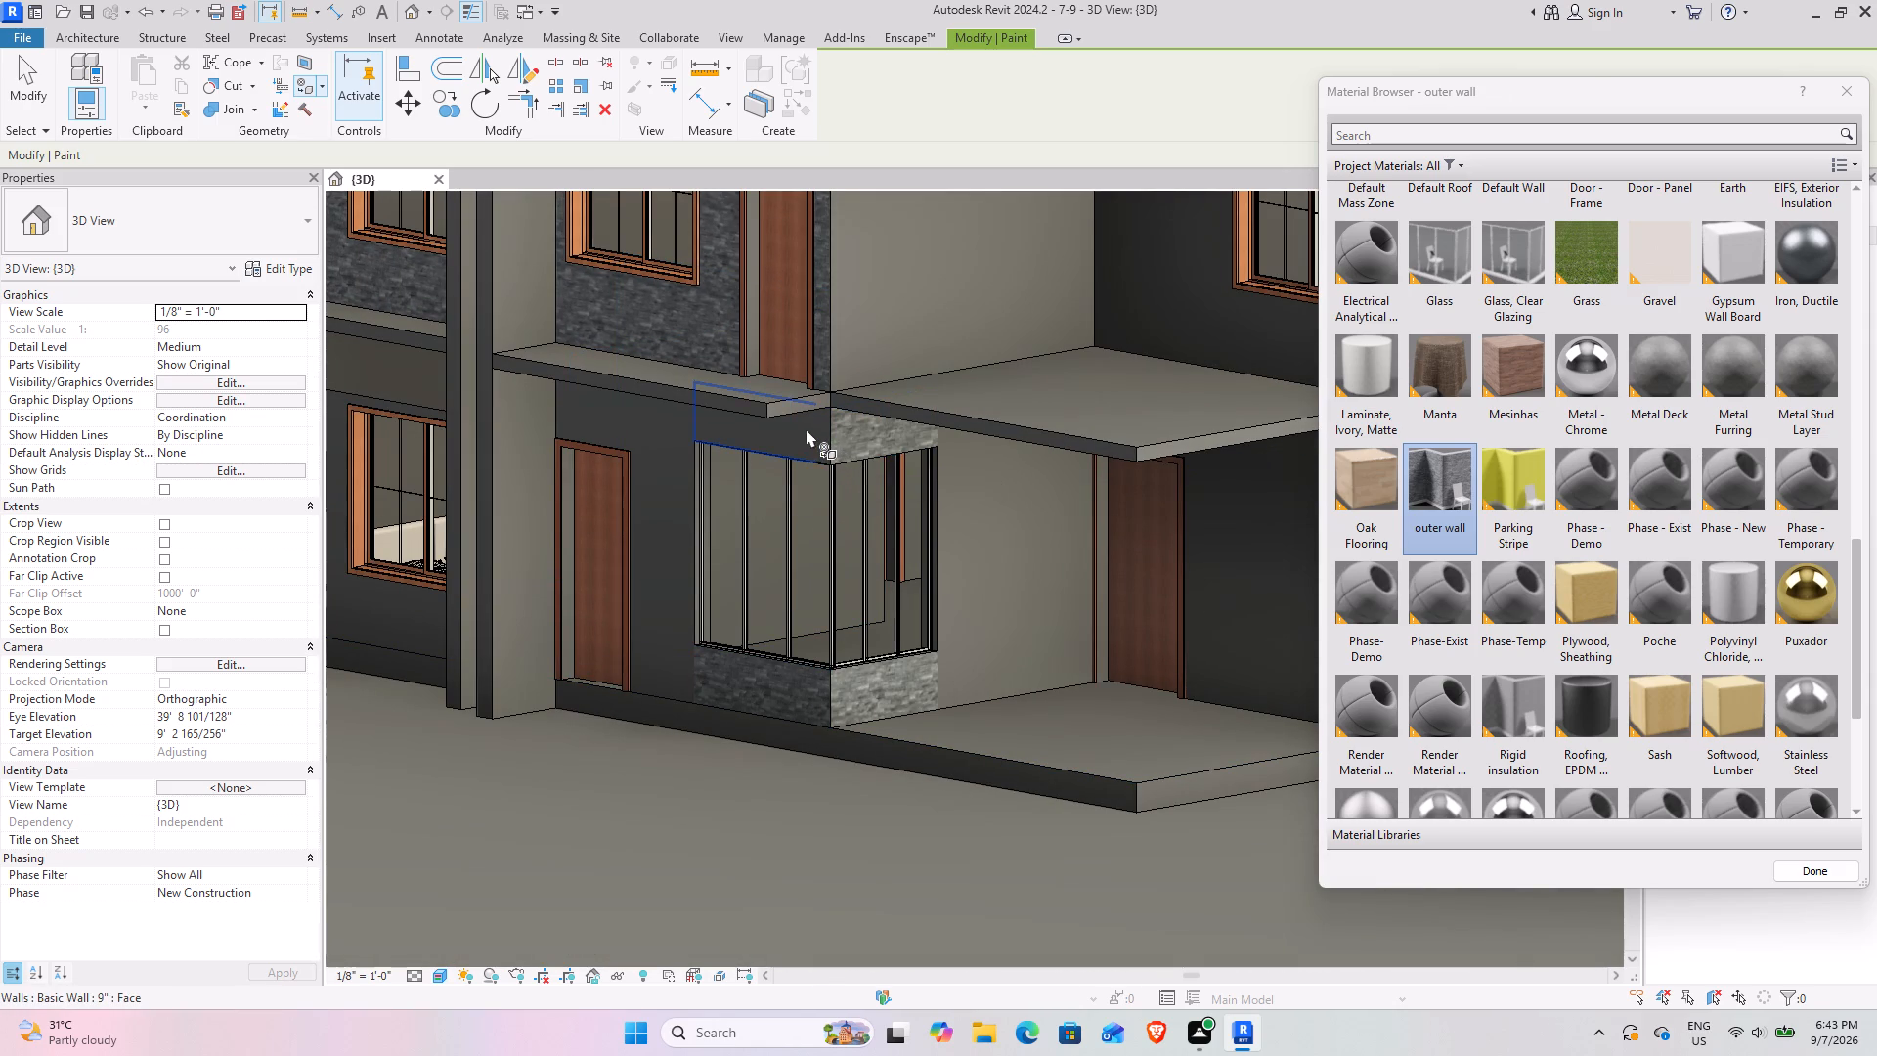
left_click(806, 428)
left_click(680, 574)
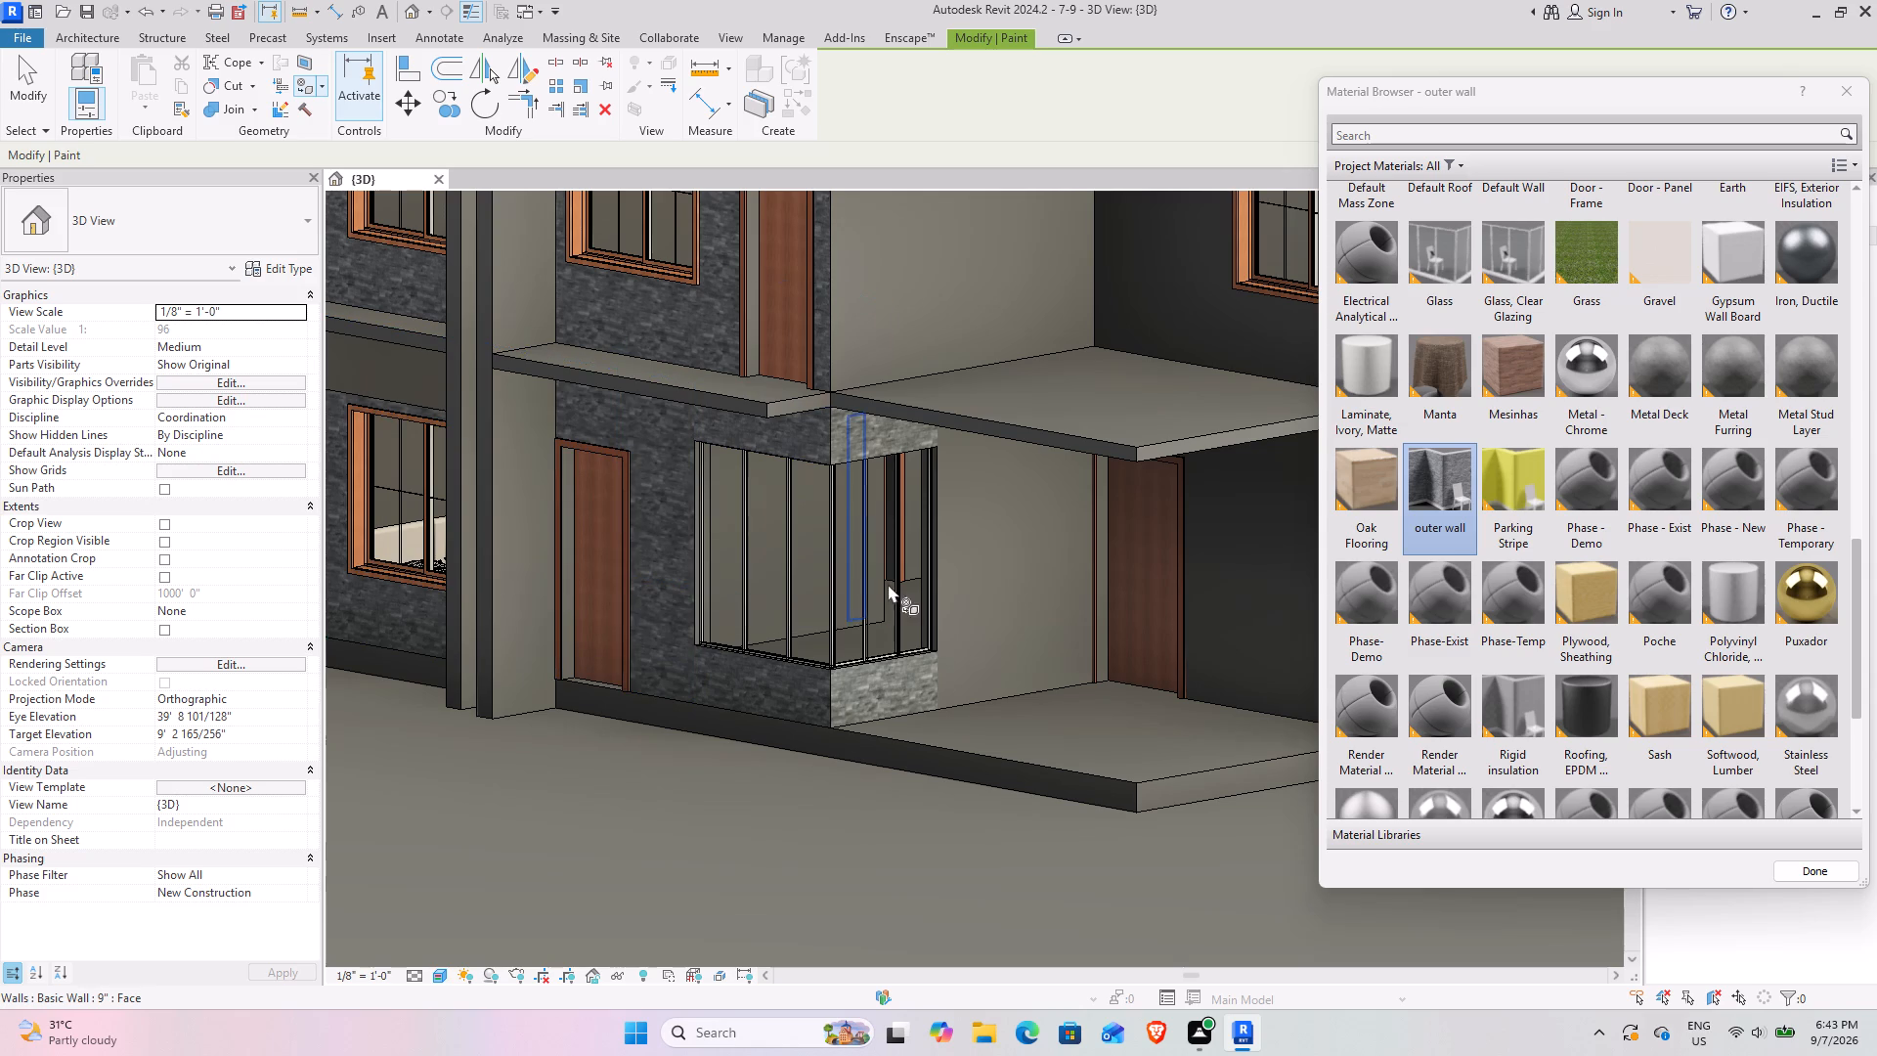
left_click(942, 593)
Paint the upper-storey side wall face above the balcony slab with the outer wall material and finish painting.
left_click(849, 327)
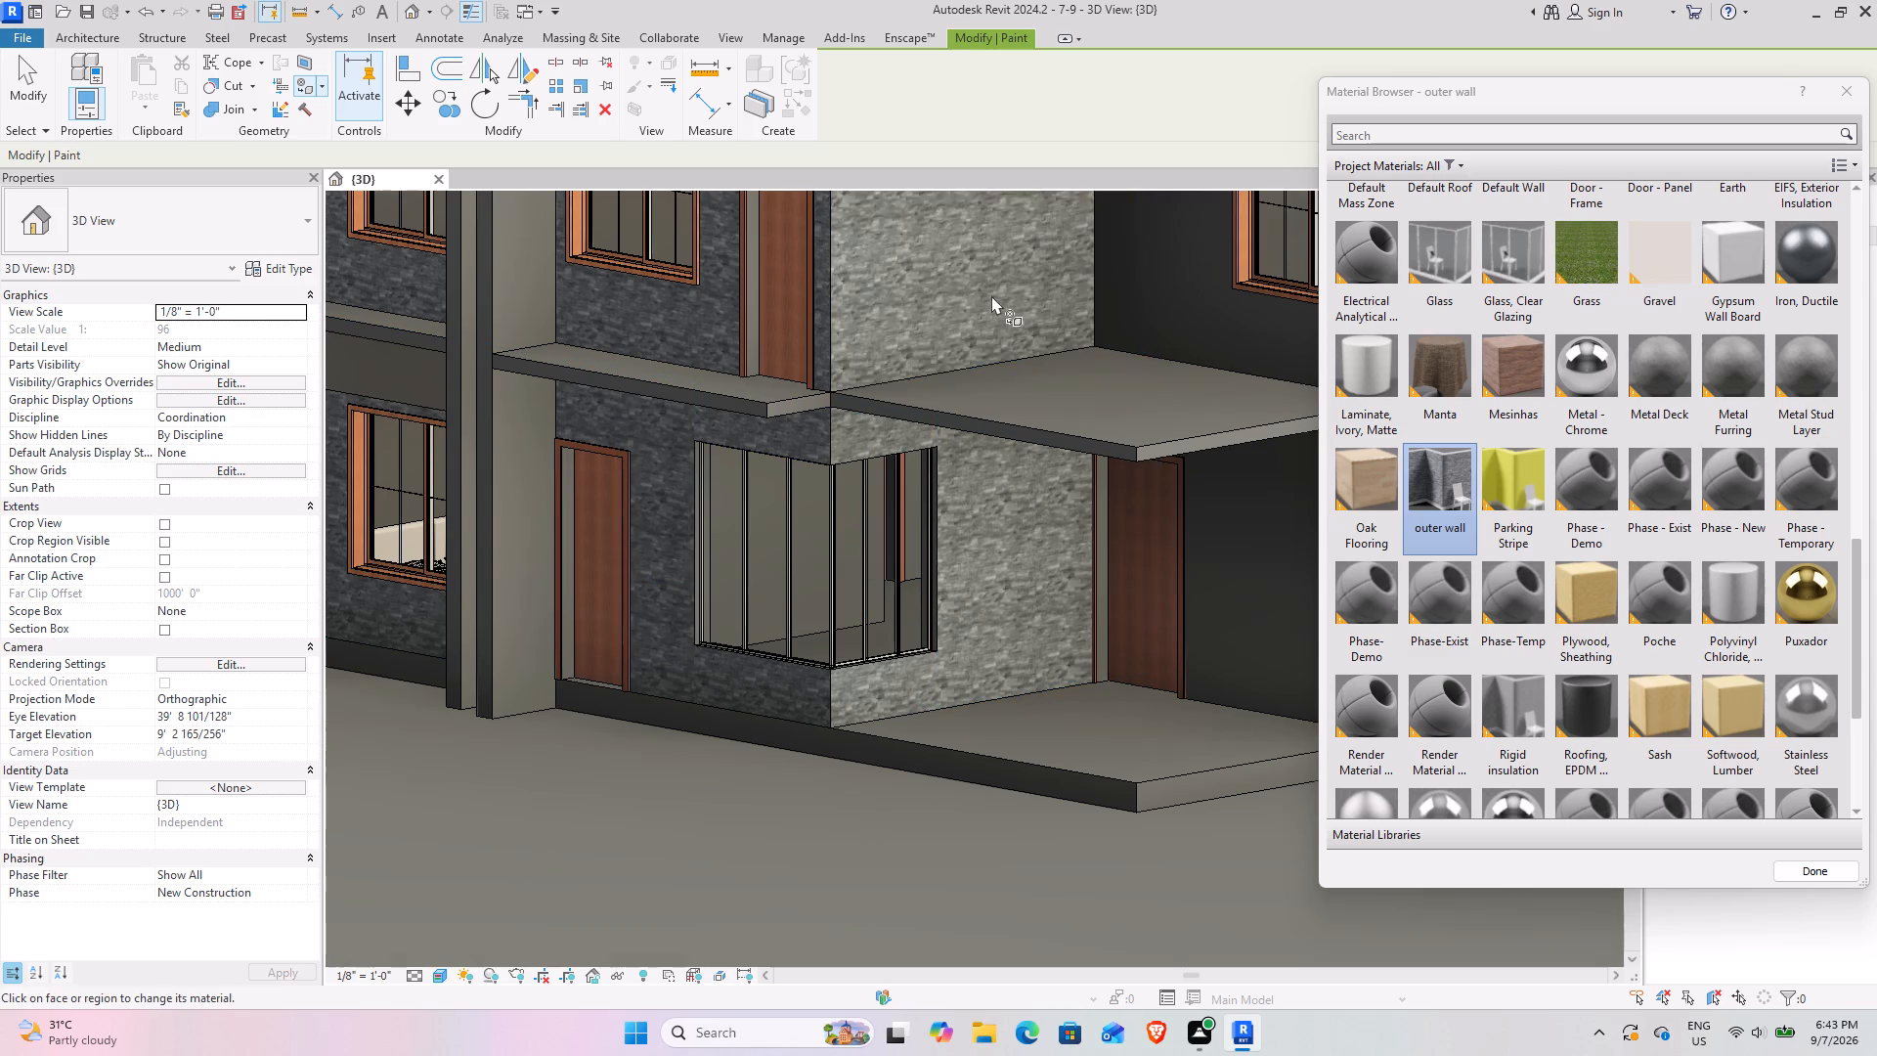
scroll(991, 295, "down", 3)
middle_click_drag(991, 294, 1029, 677)
key("Escape")
key("Escape")
key("Escape")
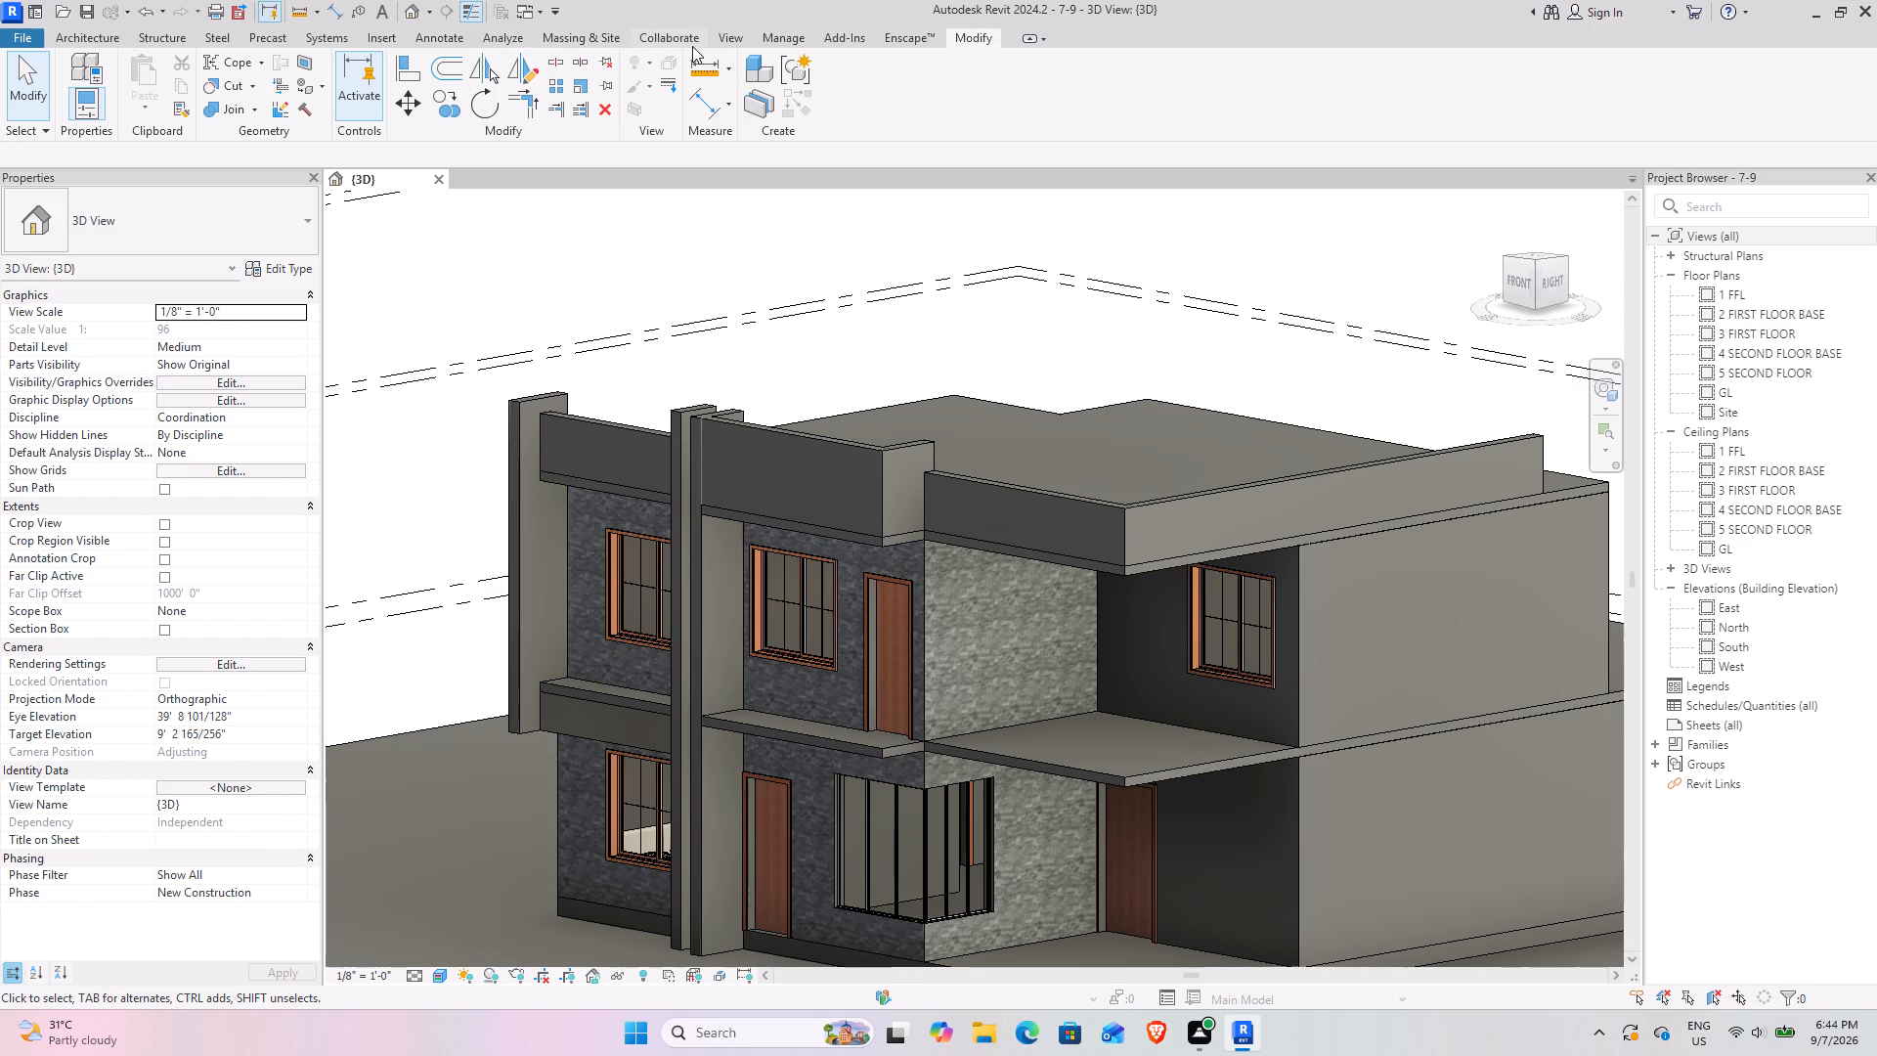
Create a new project material and open the Wood category of the Appearance Library for it.
left_click(789, 44)
left_click(59, 88)
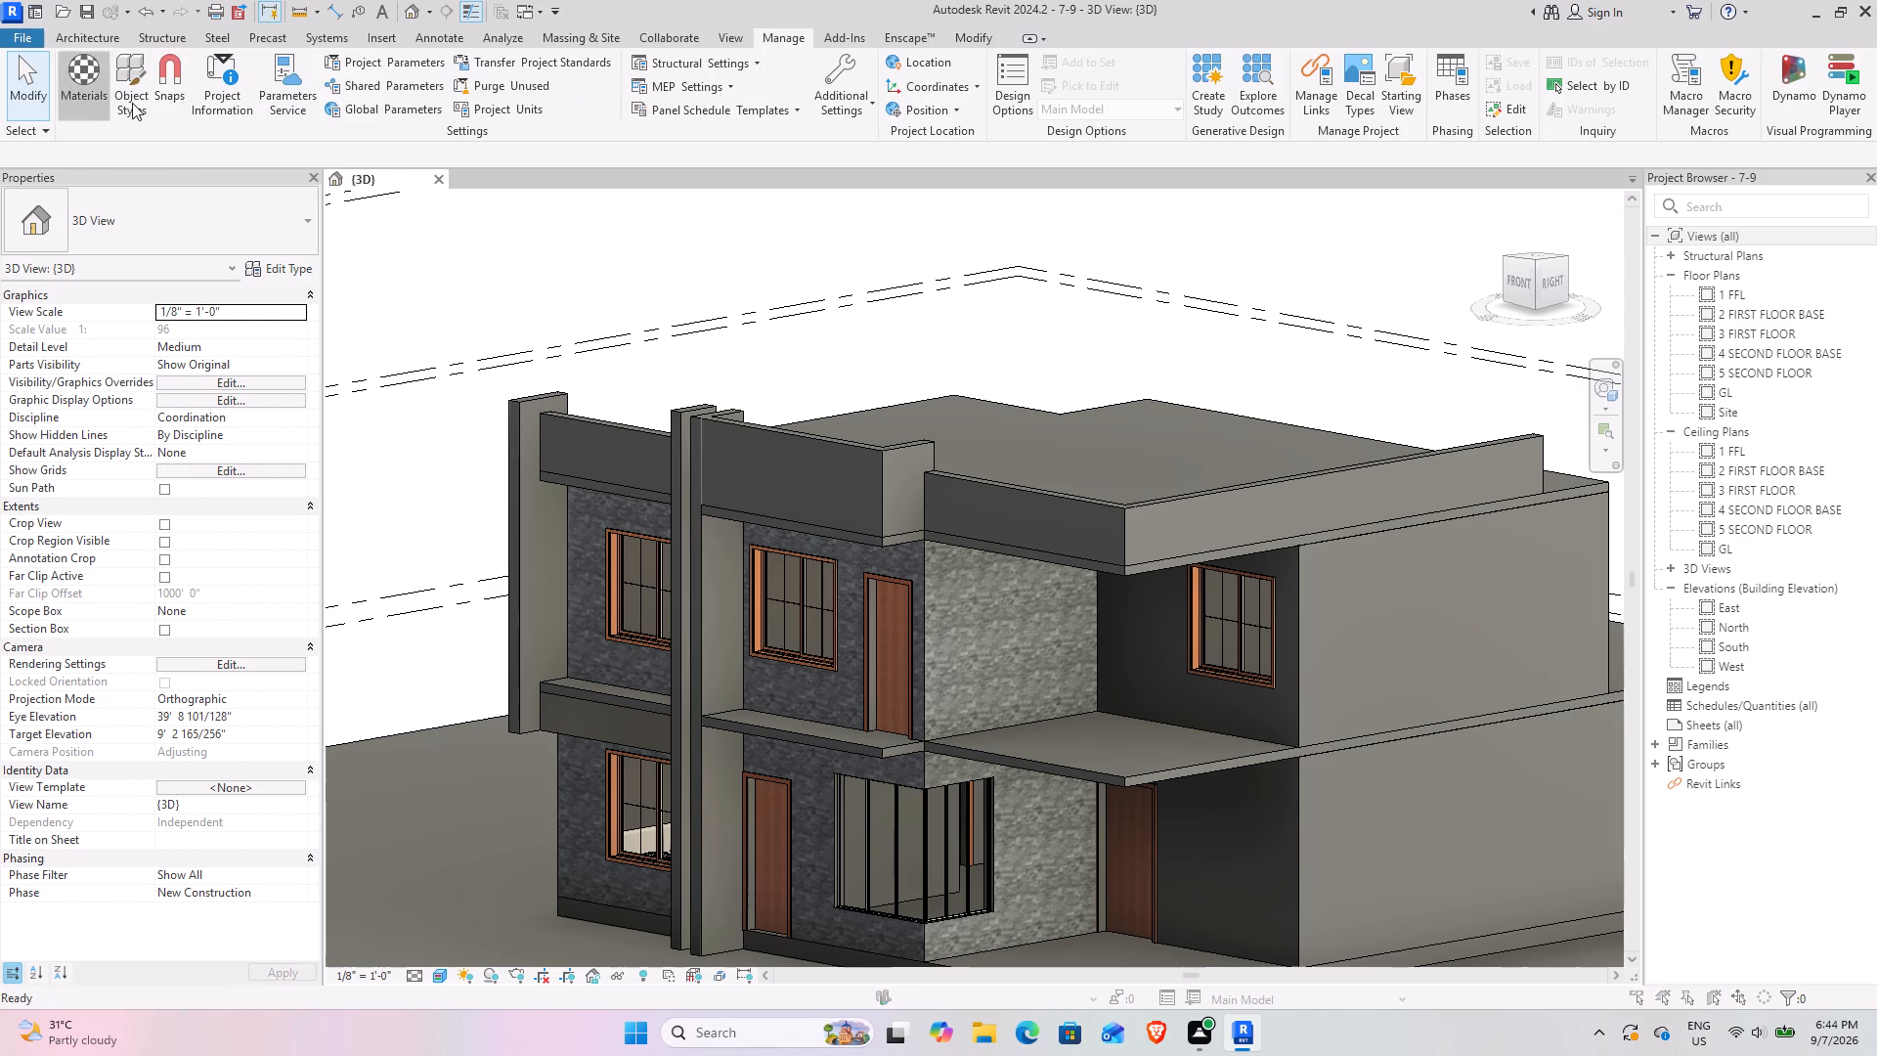
left_click(967, 783)
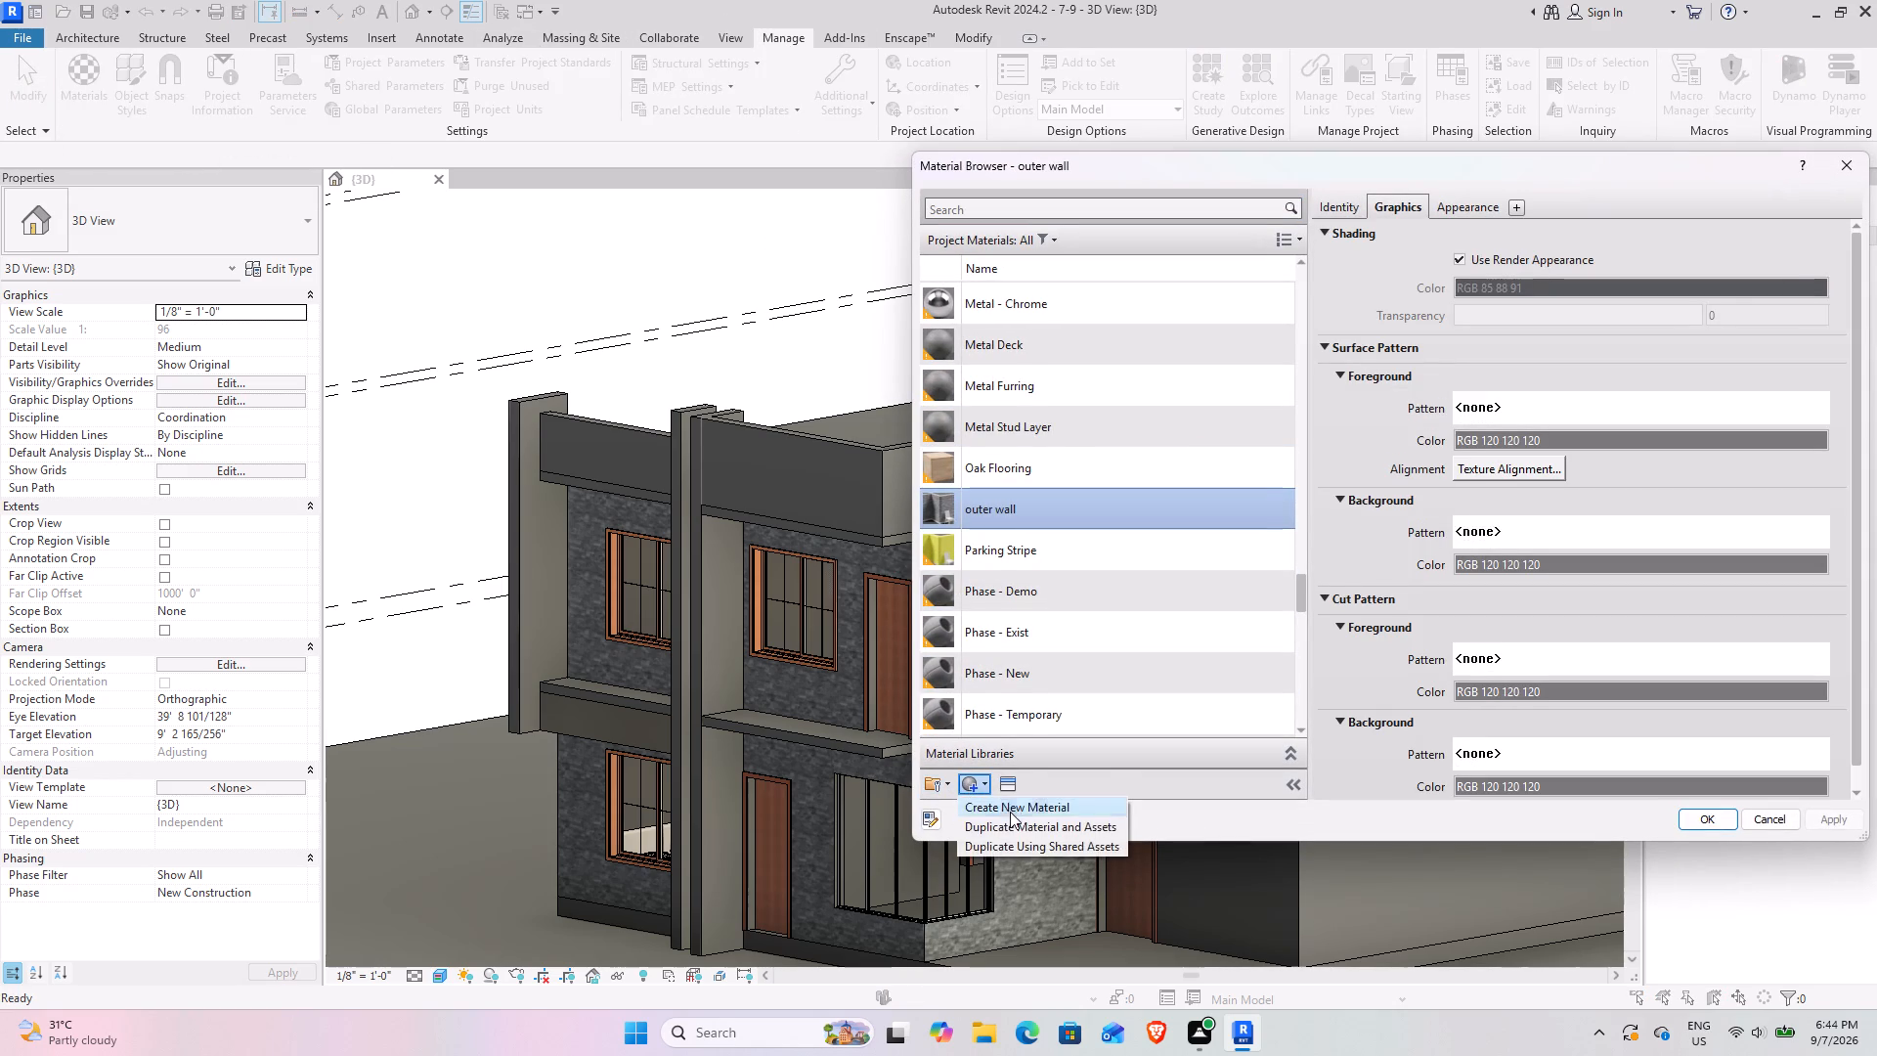
left_click(1010, 812)
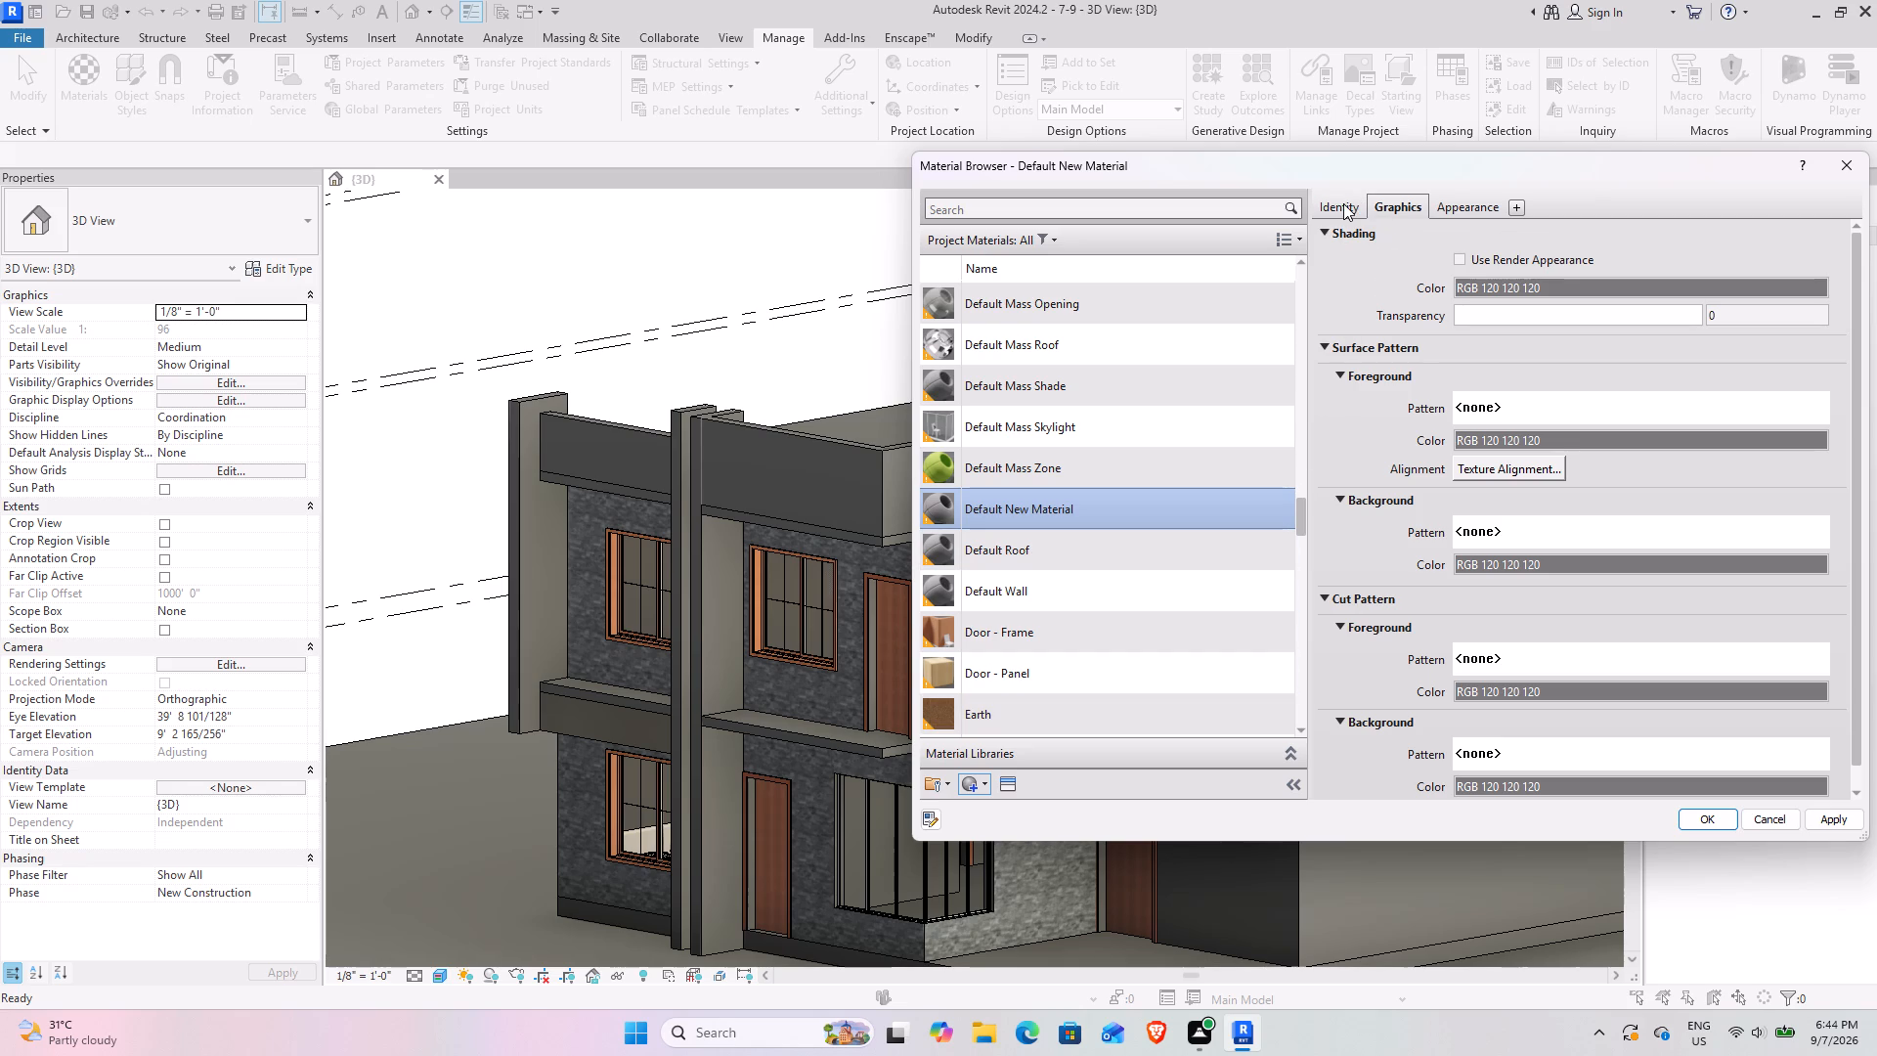
left_click(1005, 788)
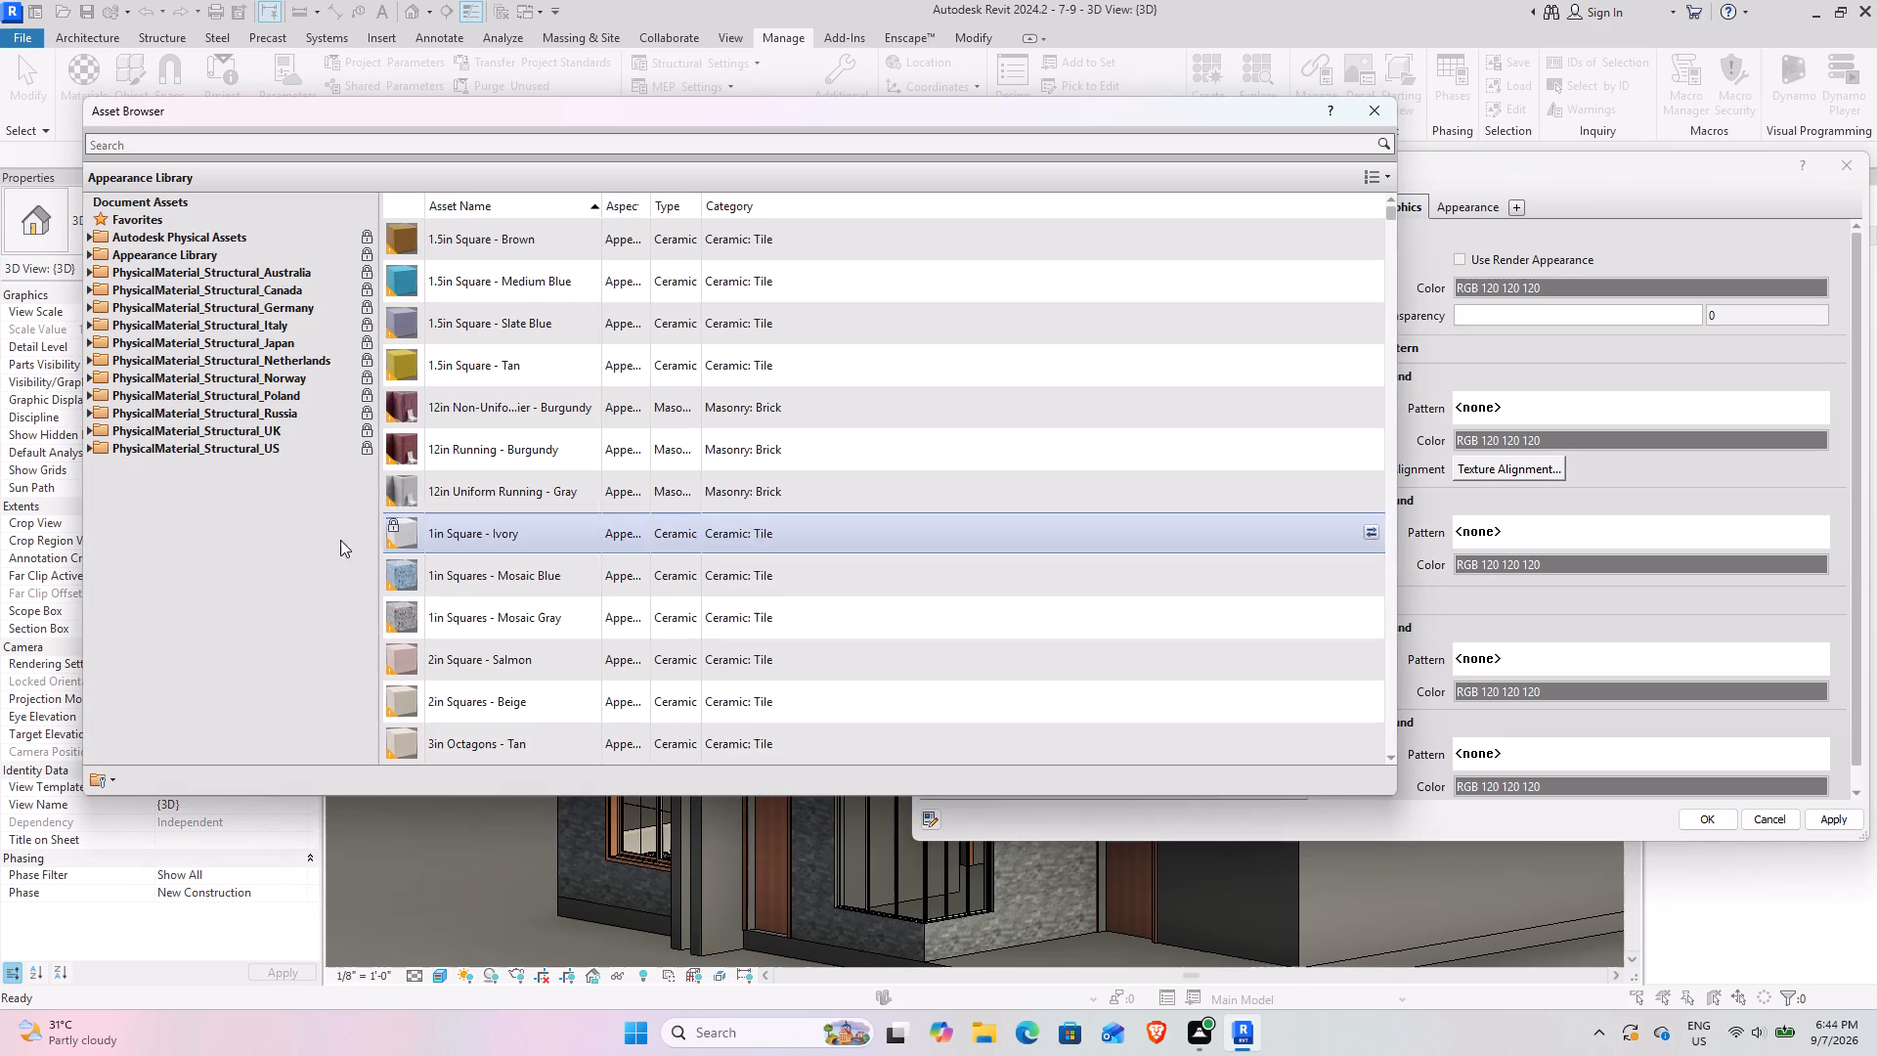
double_click(156, 255)
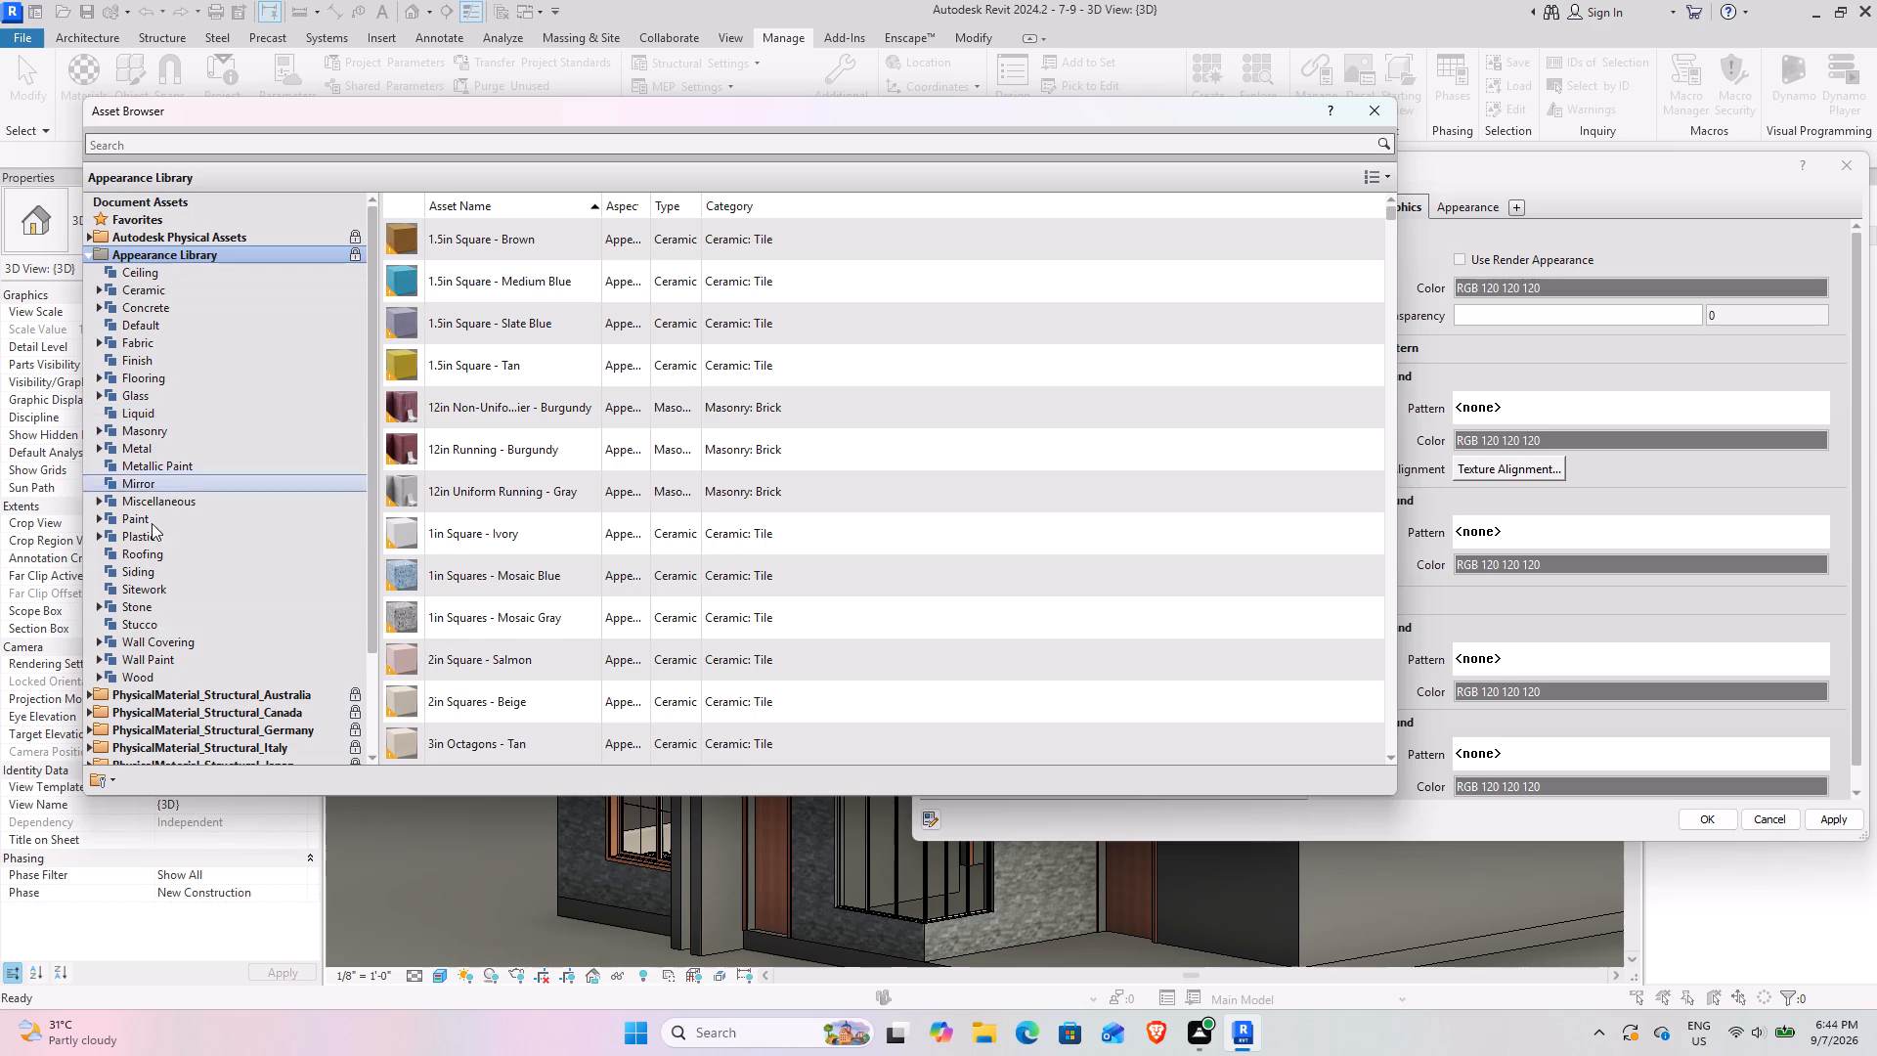
left_click(131, 681)
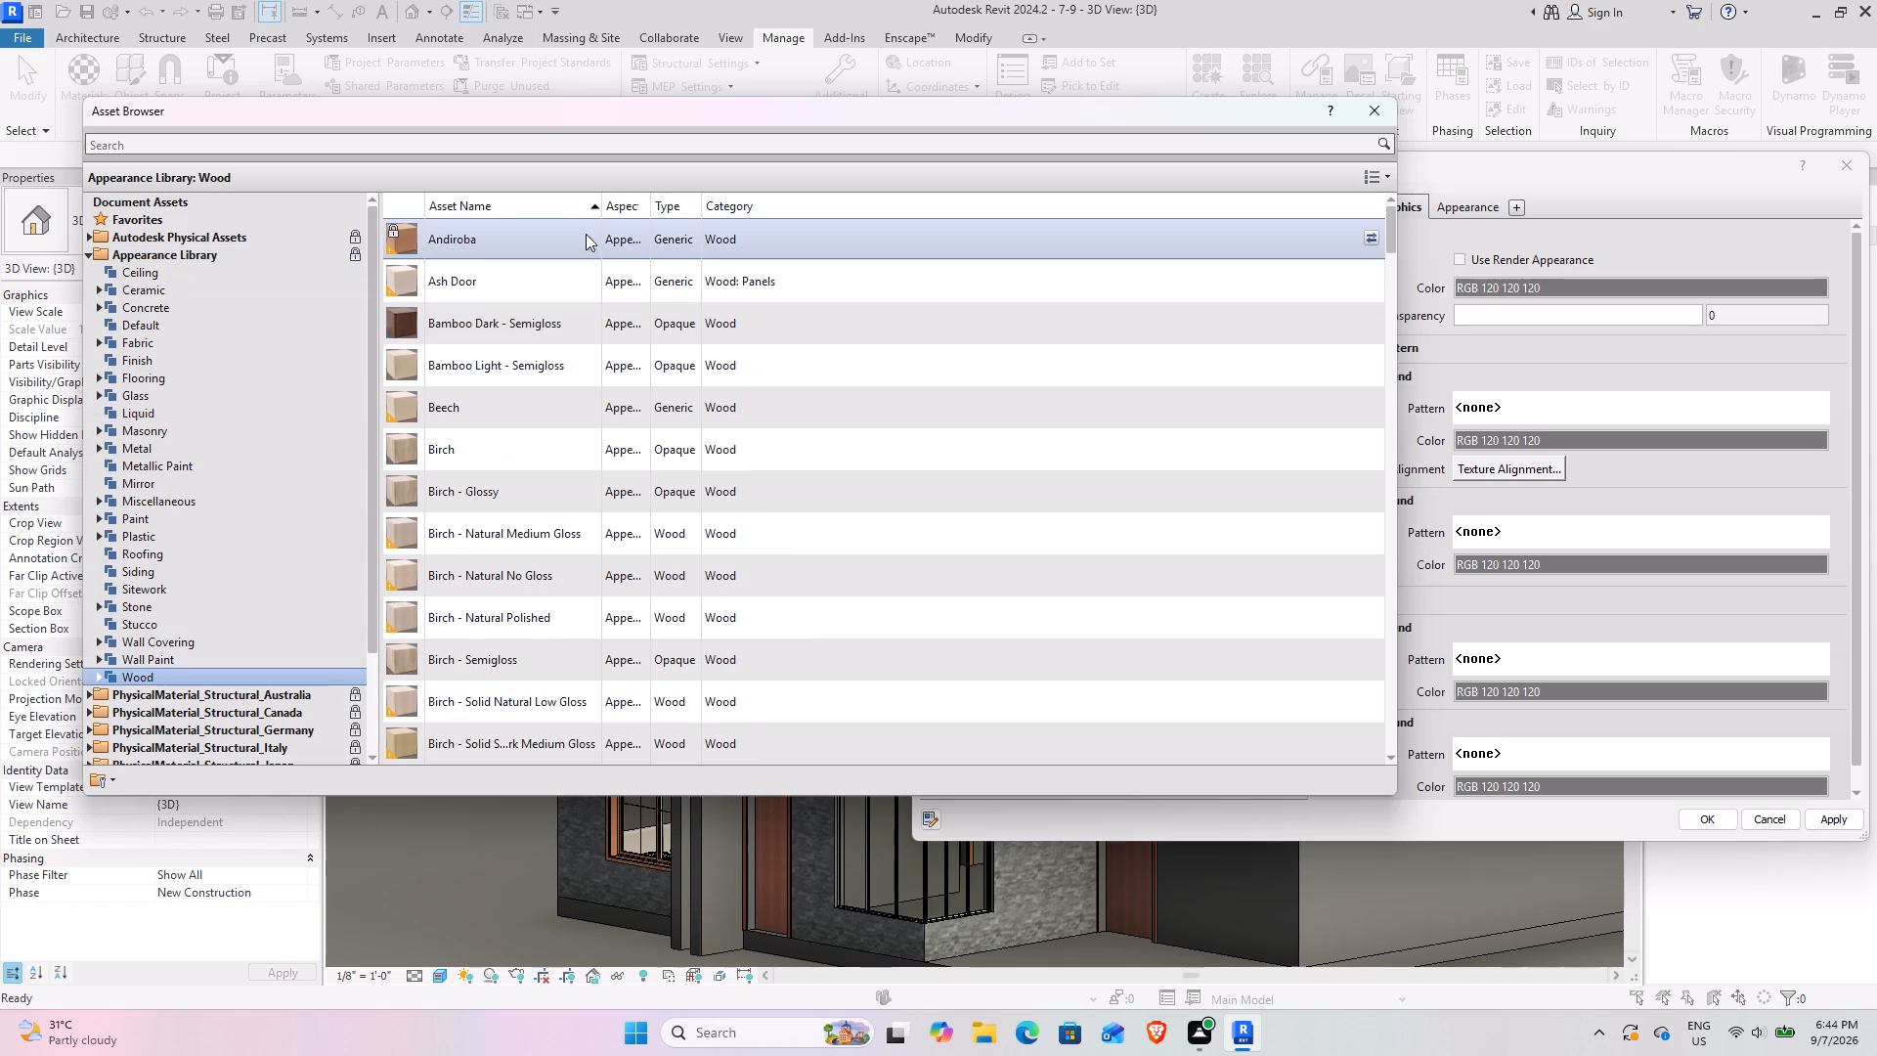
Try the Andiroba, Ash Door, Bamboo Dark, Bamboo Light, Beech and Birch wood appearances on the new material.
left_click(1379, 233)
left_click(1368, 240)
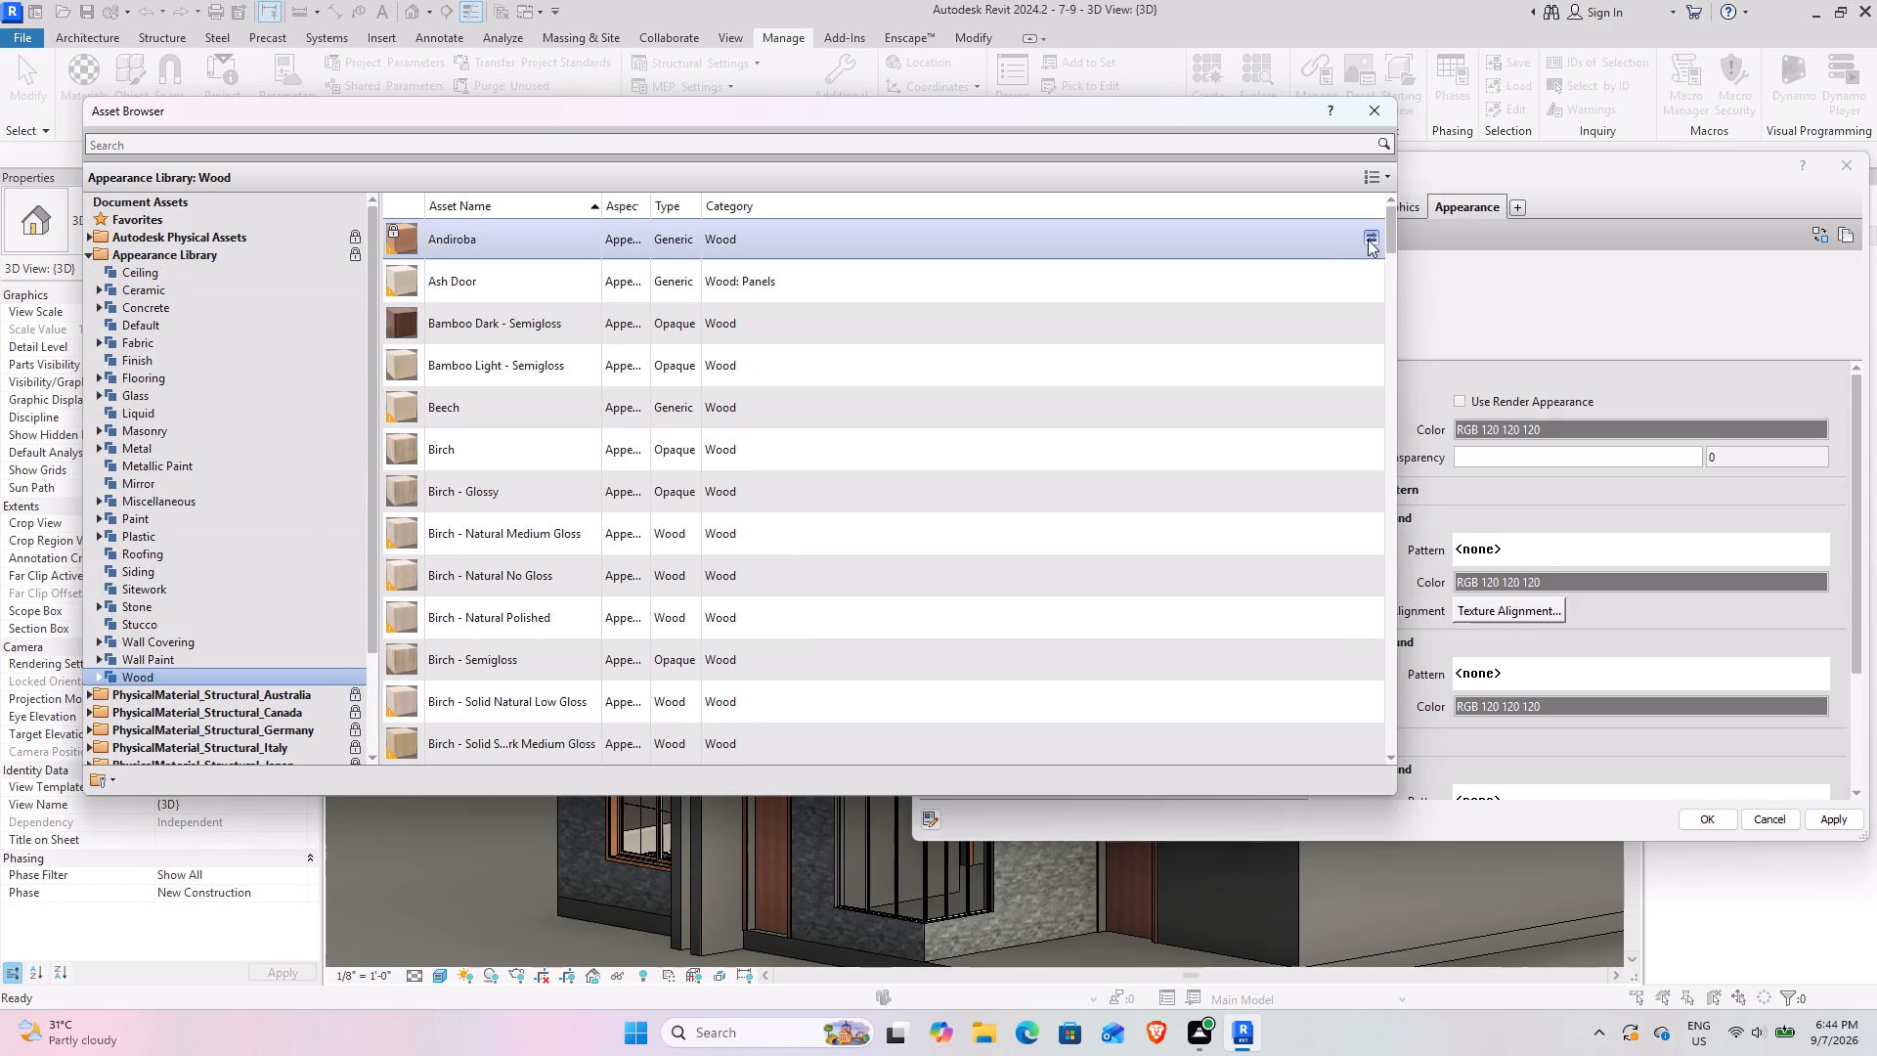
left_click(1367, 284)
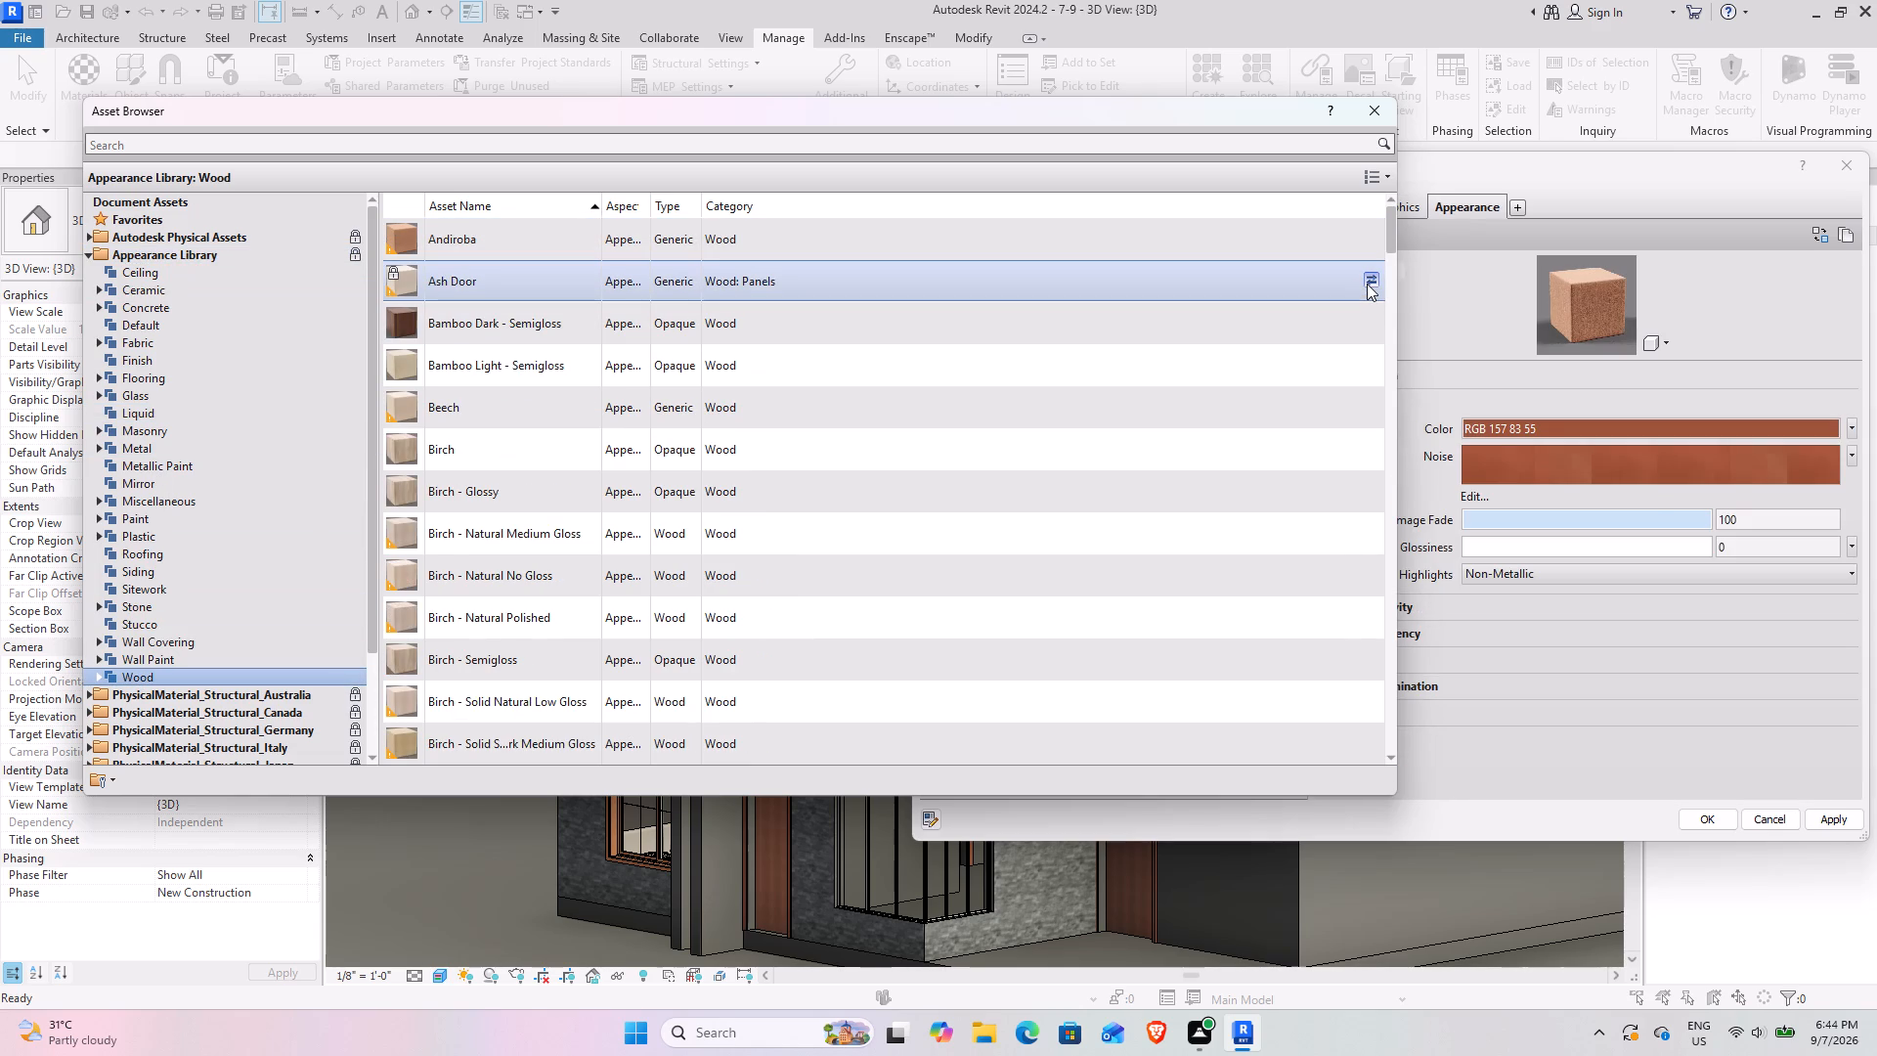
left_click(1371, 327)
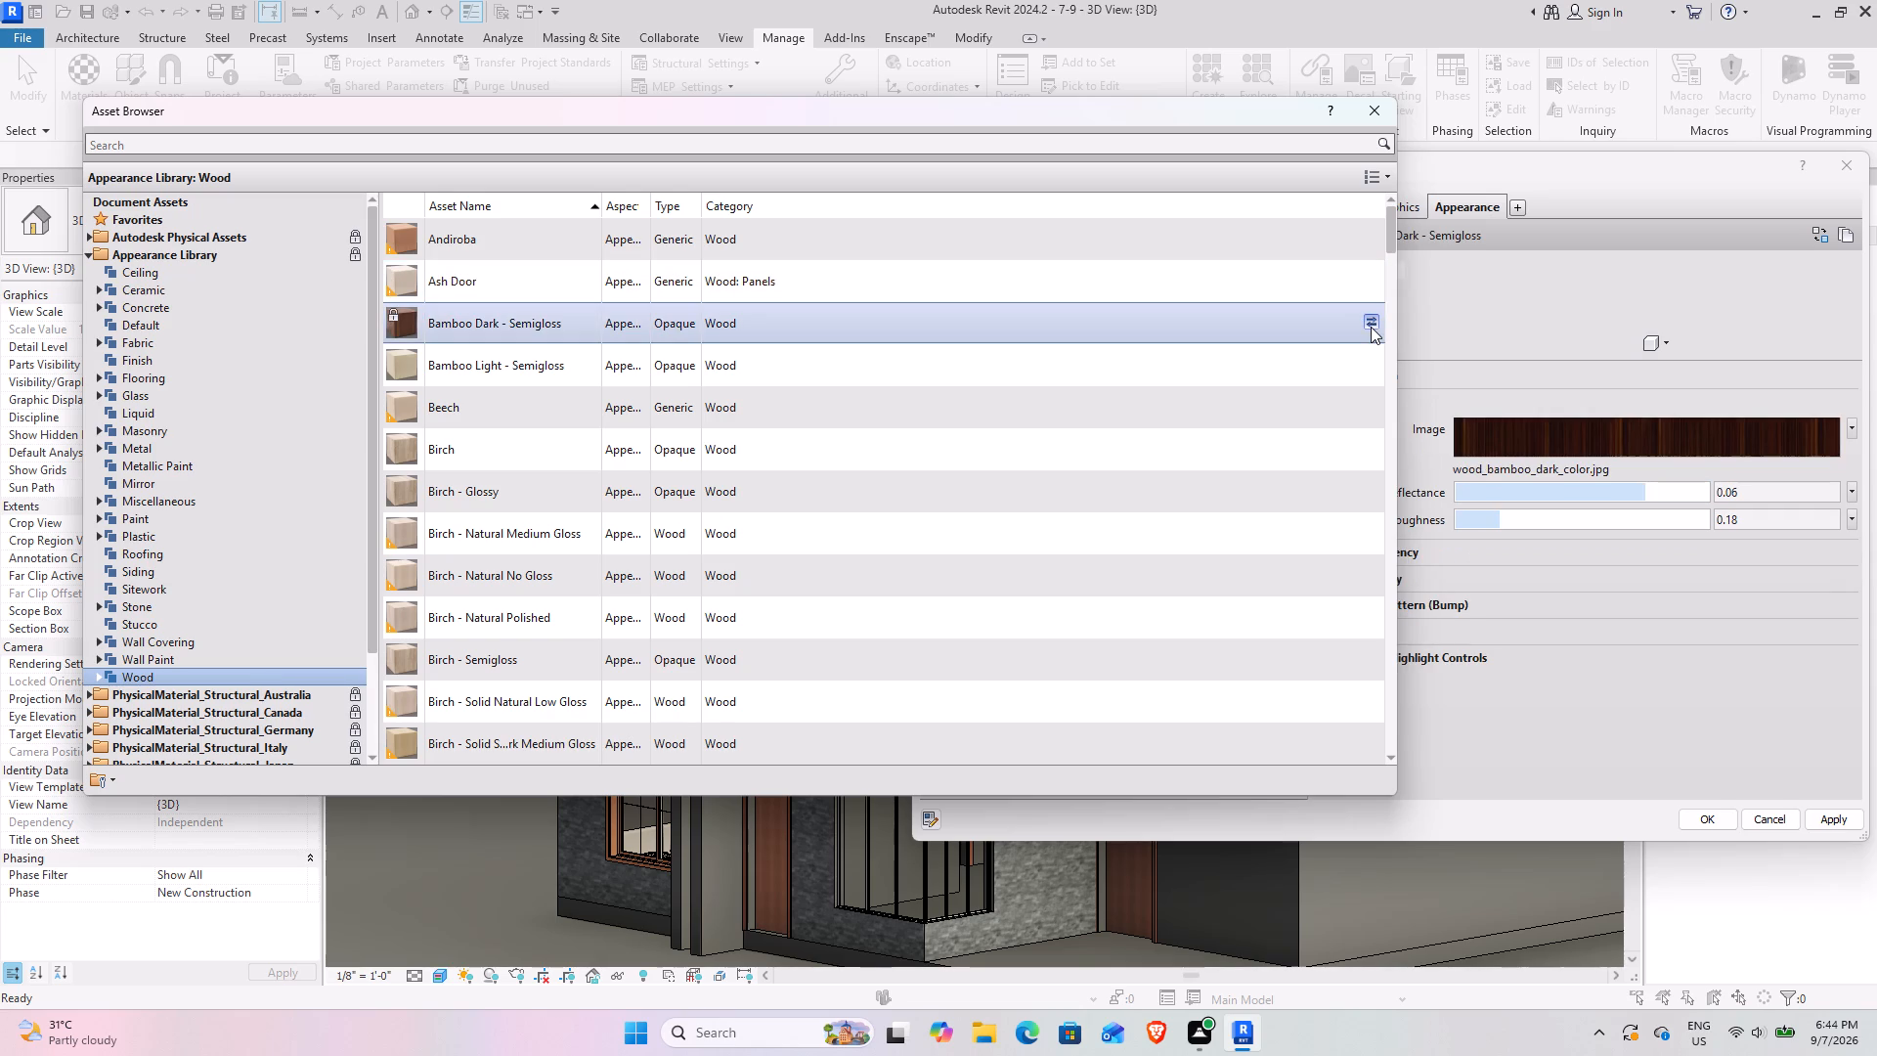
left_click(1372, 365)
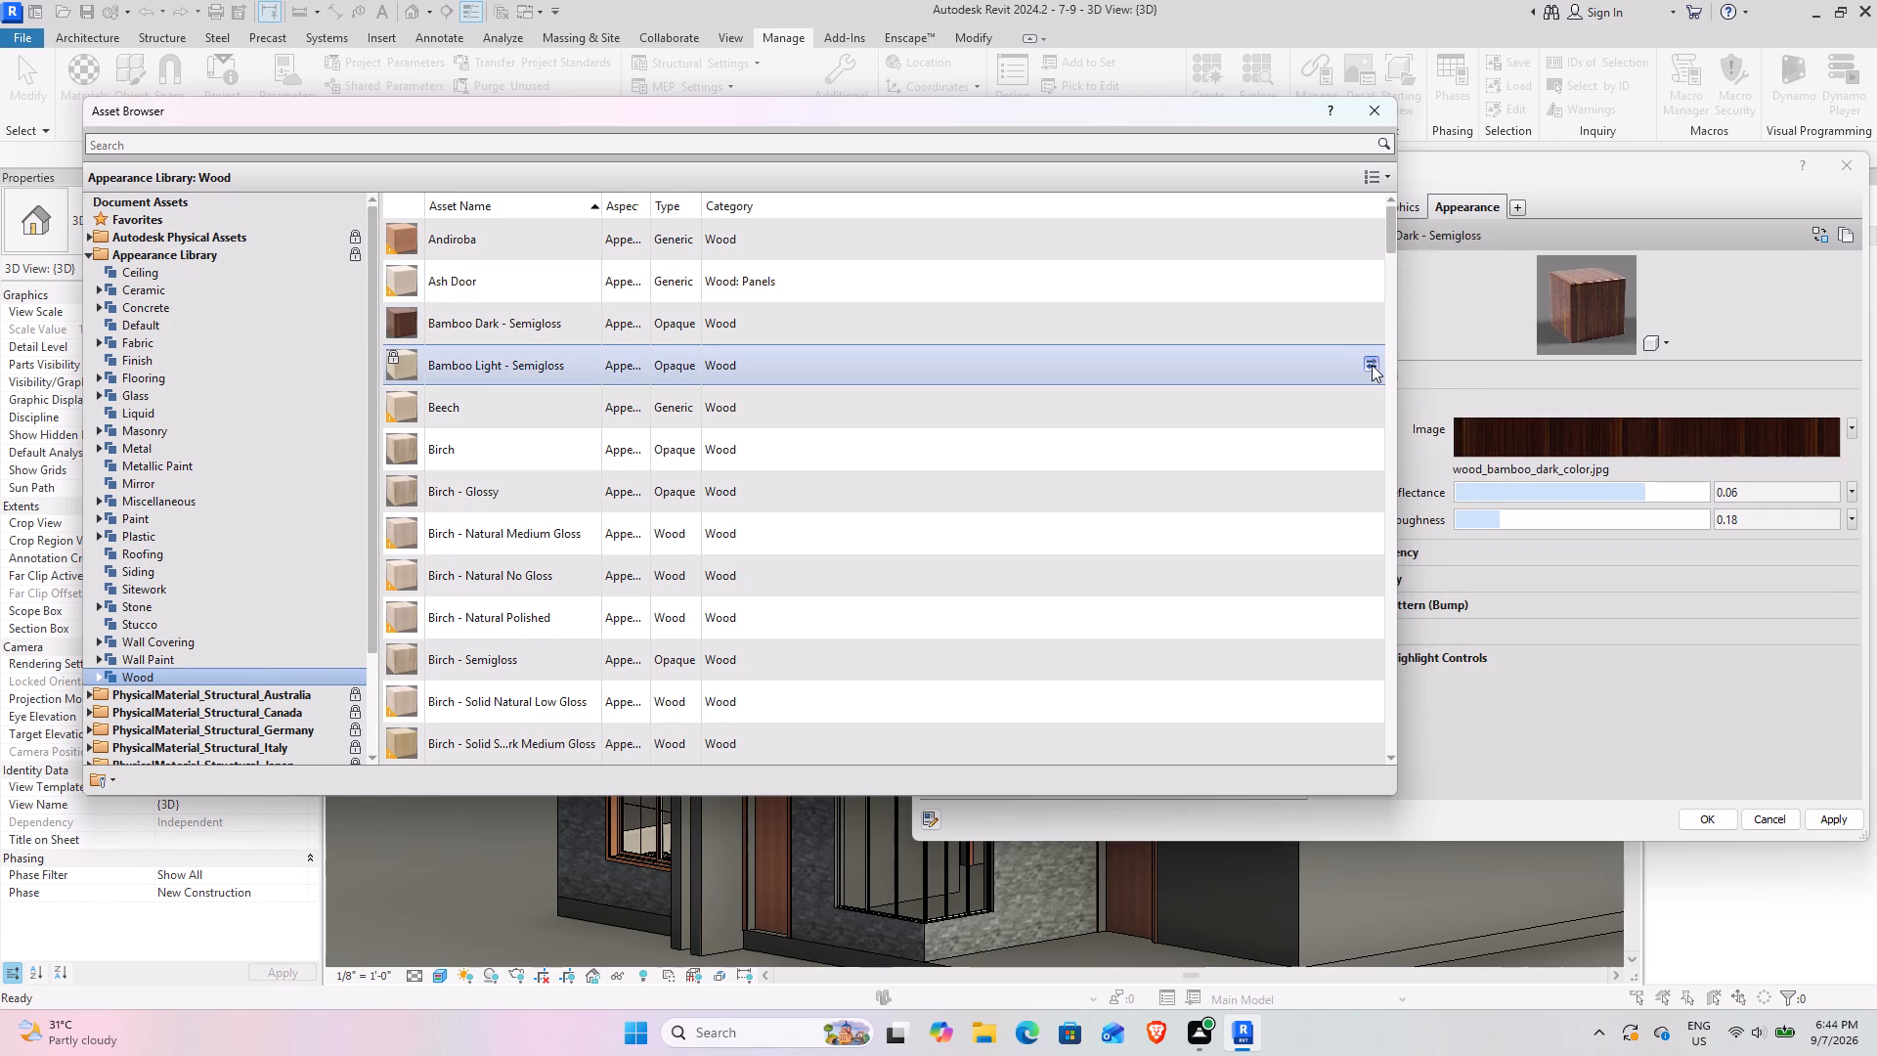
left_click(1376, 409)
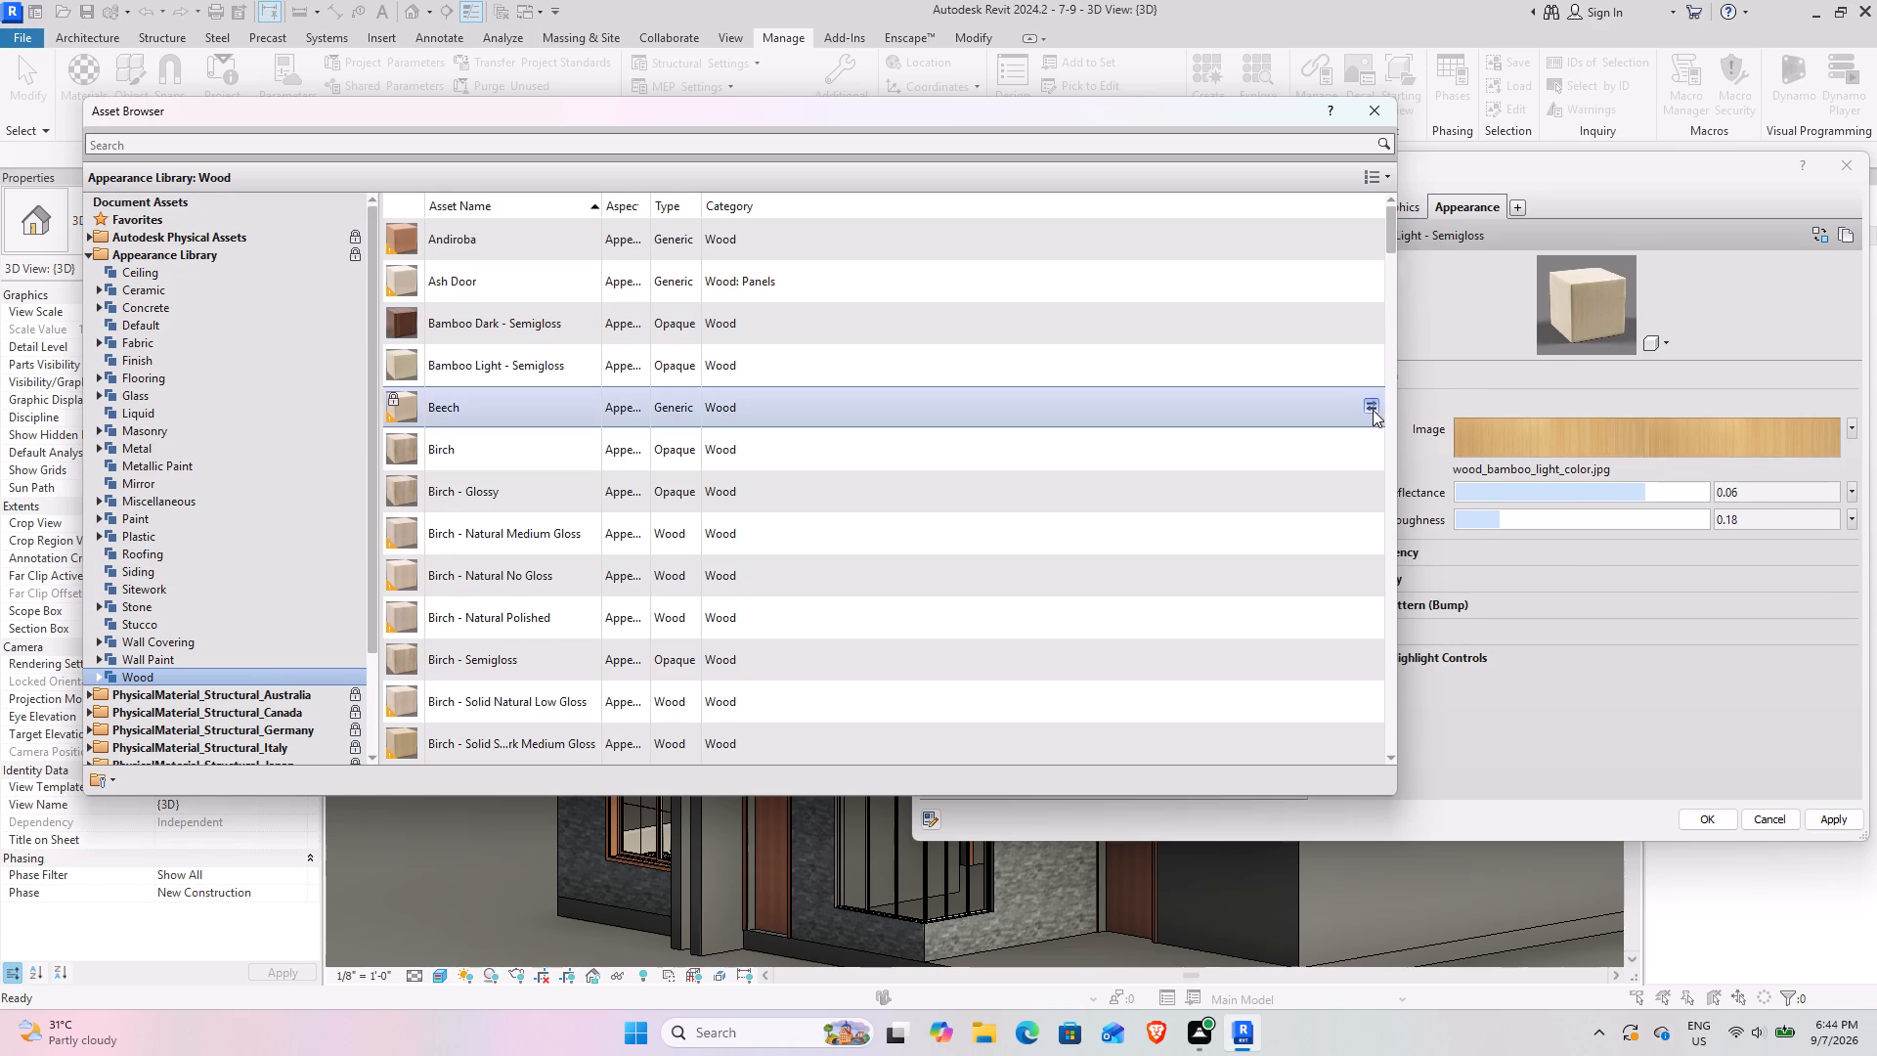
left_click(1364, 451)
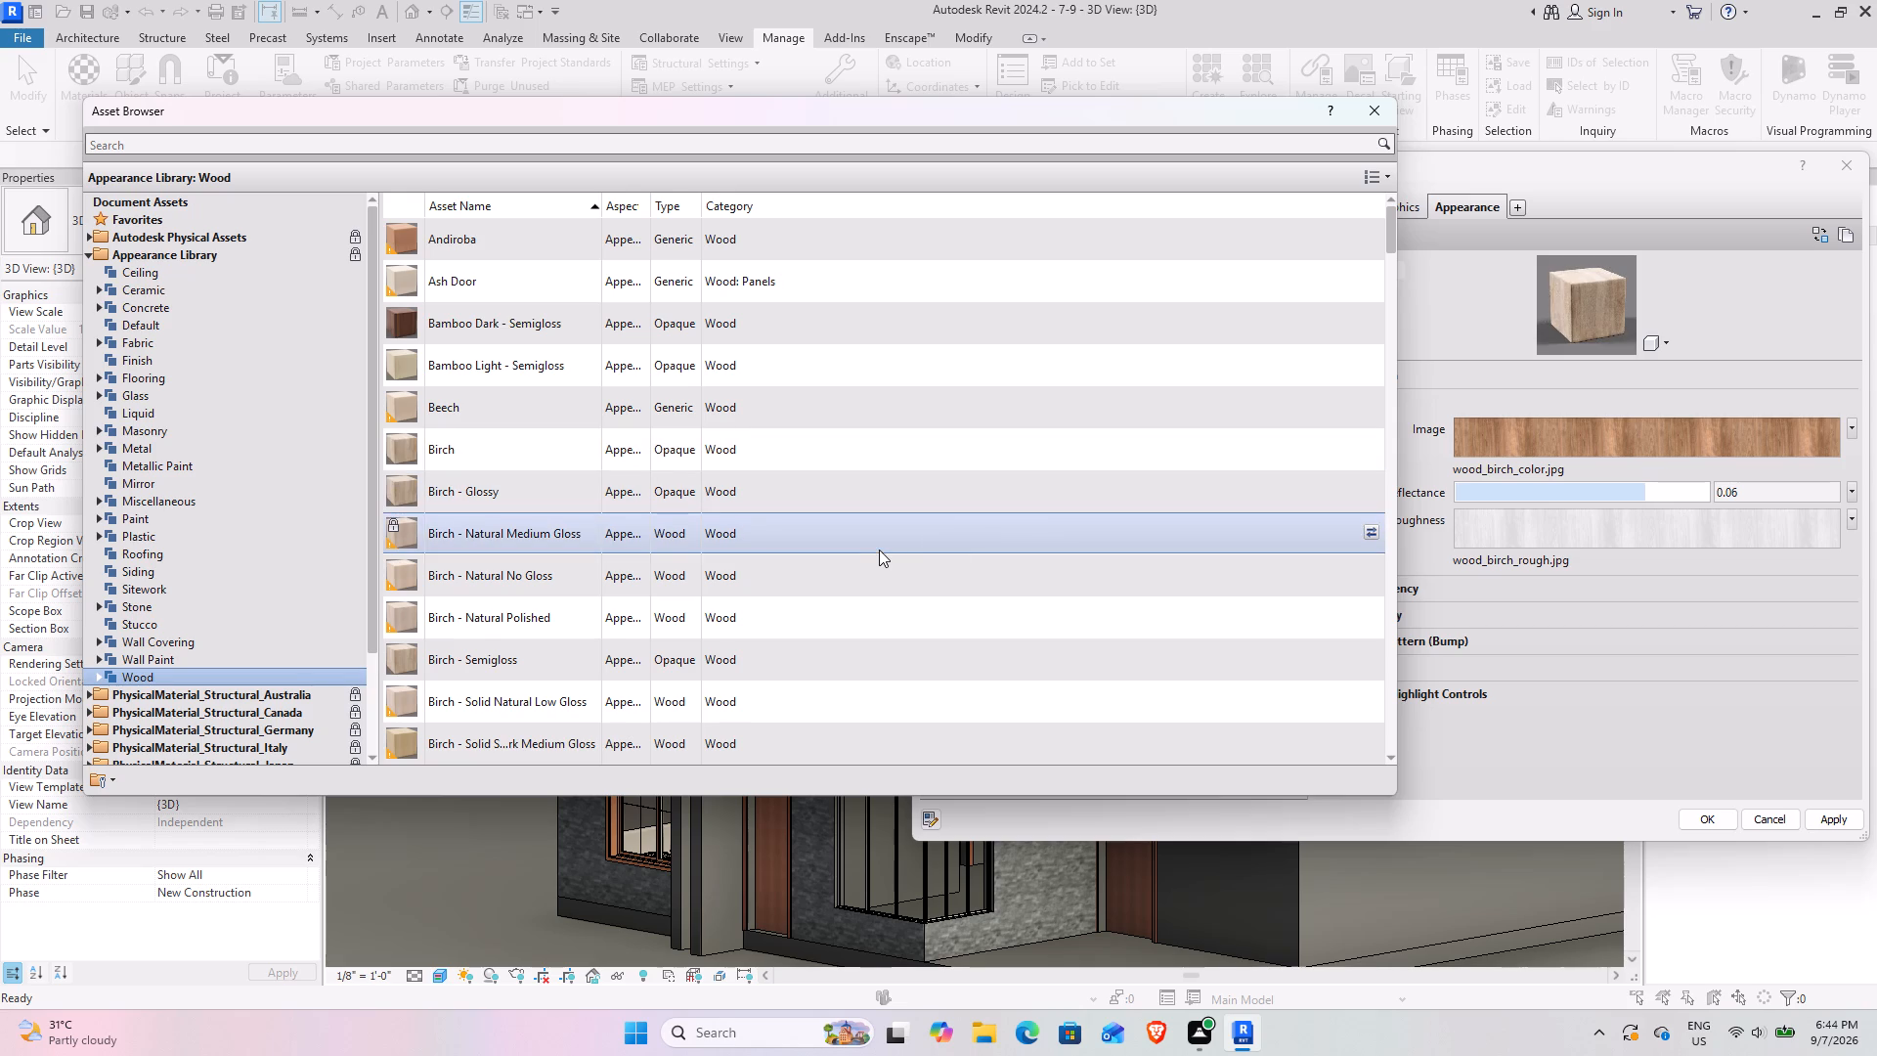
Replace the new material's appearance with the Cardboard asset from the Wood category and close the asset library.
scroll(879, 550, "down", 3)
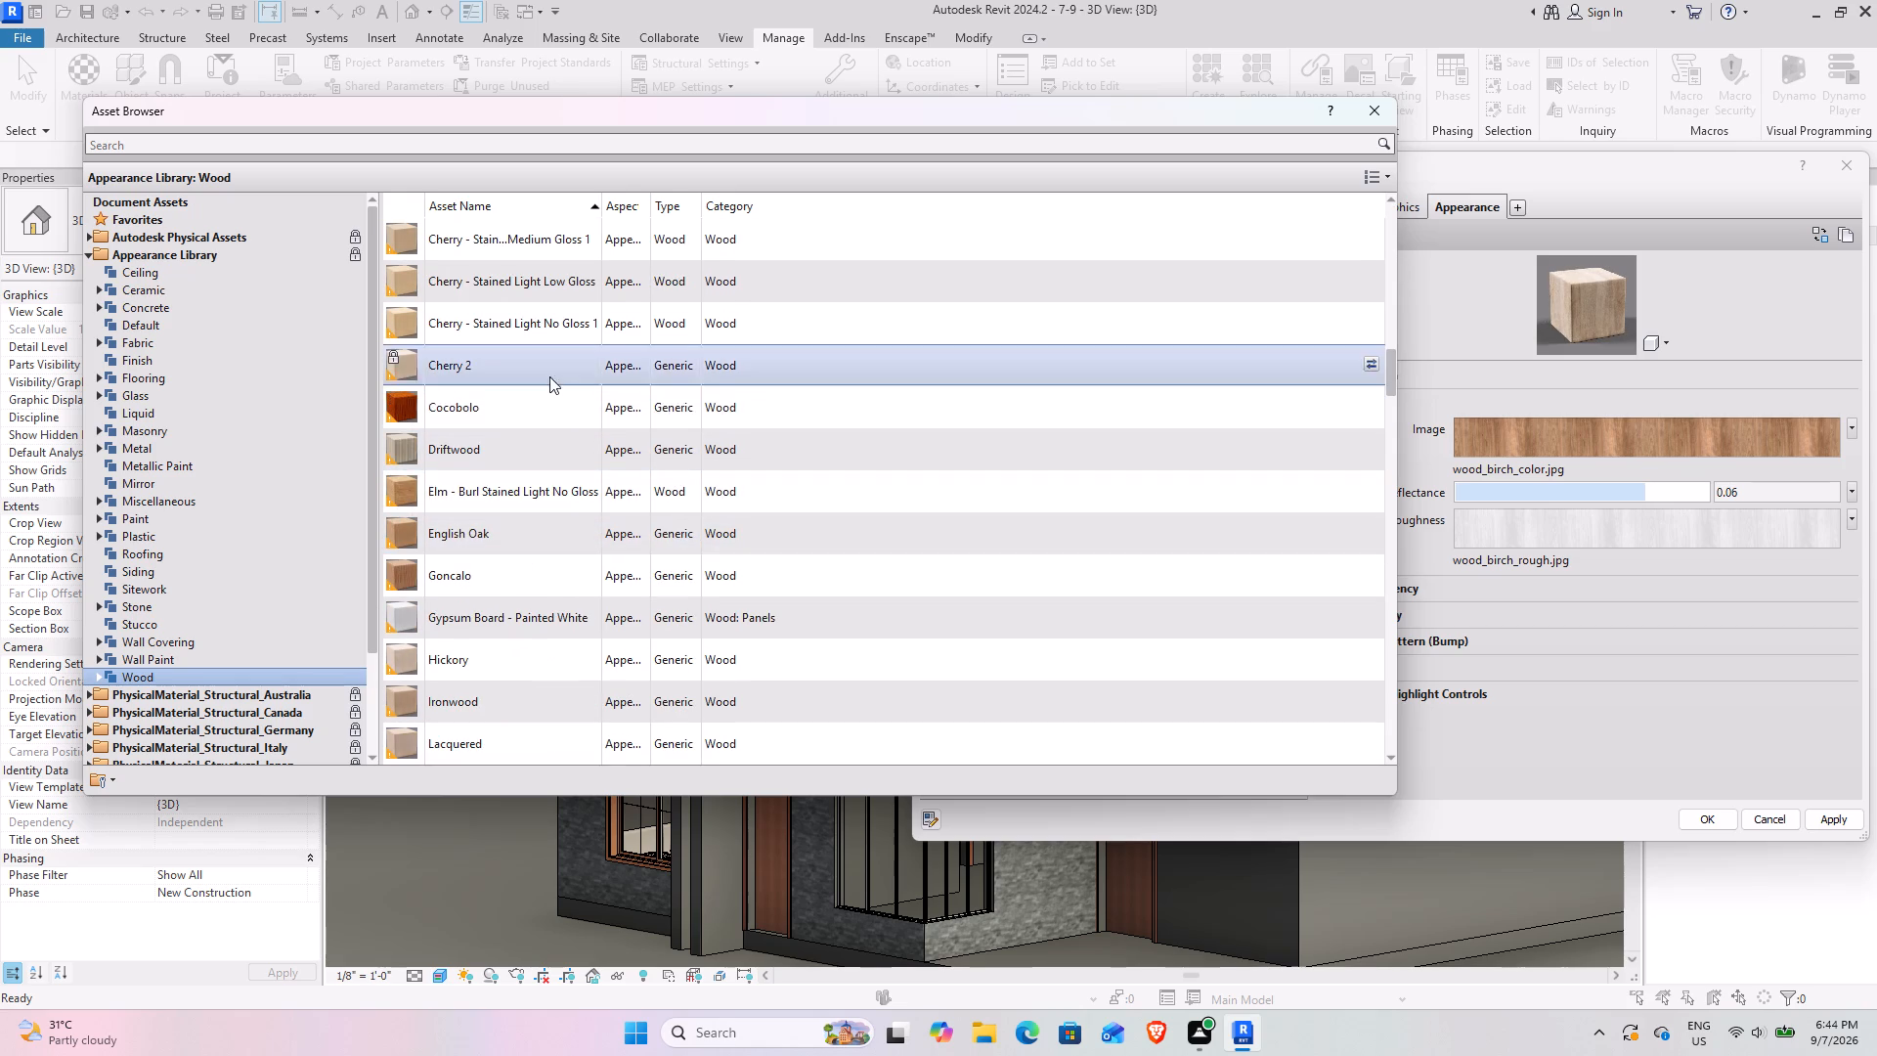
scroll(606, 374, "up", 2)
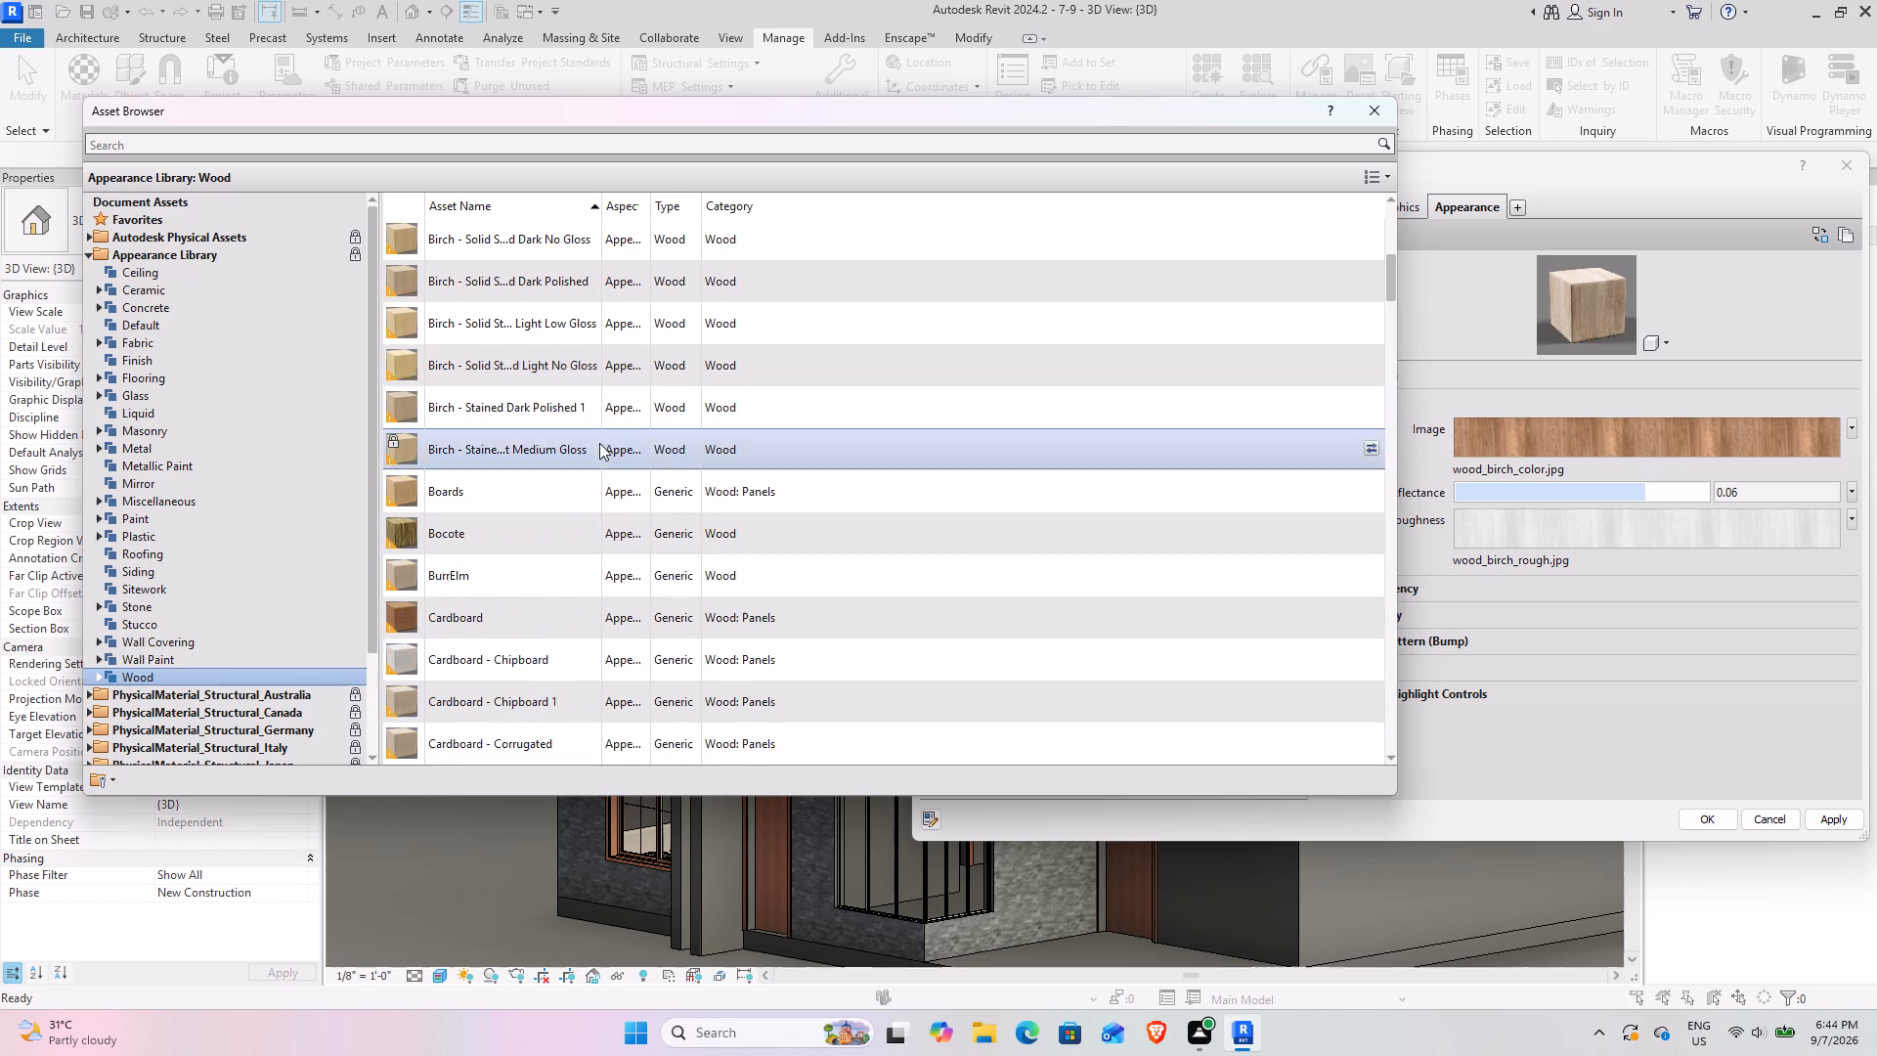
scroll(598, 509, "down", 6)
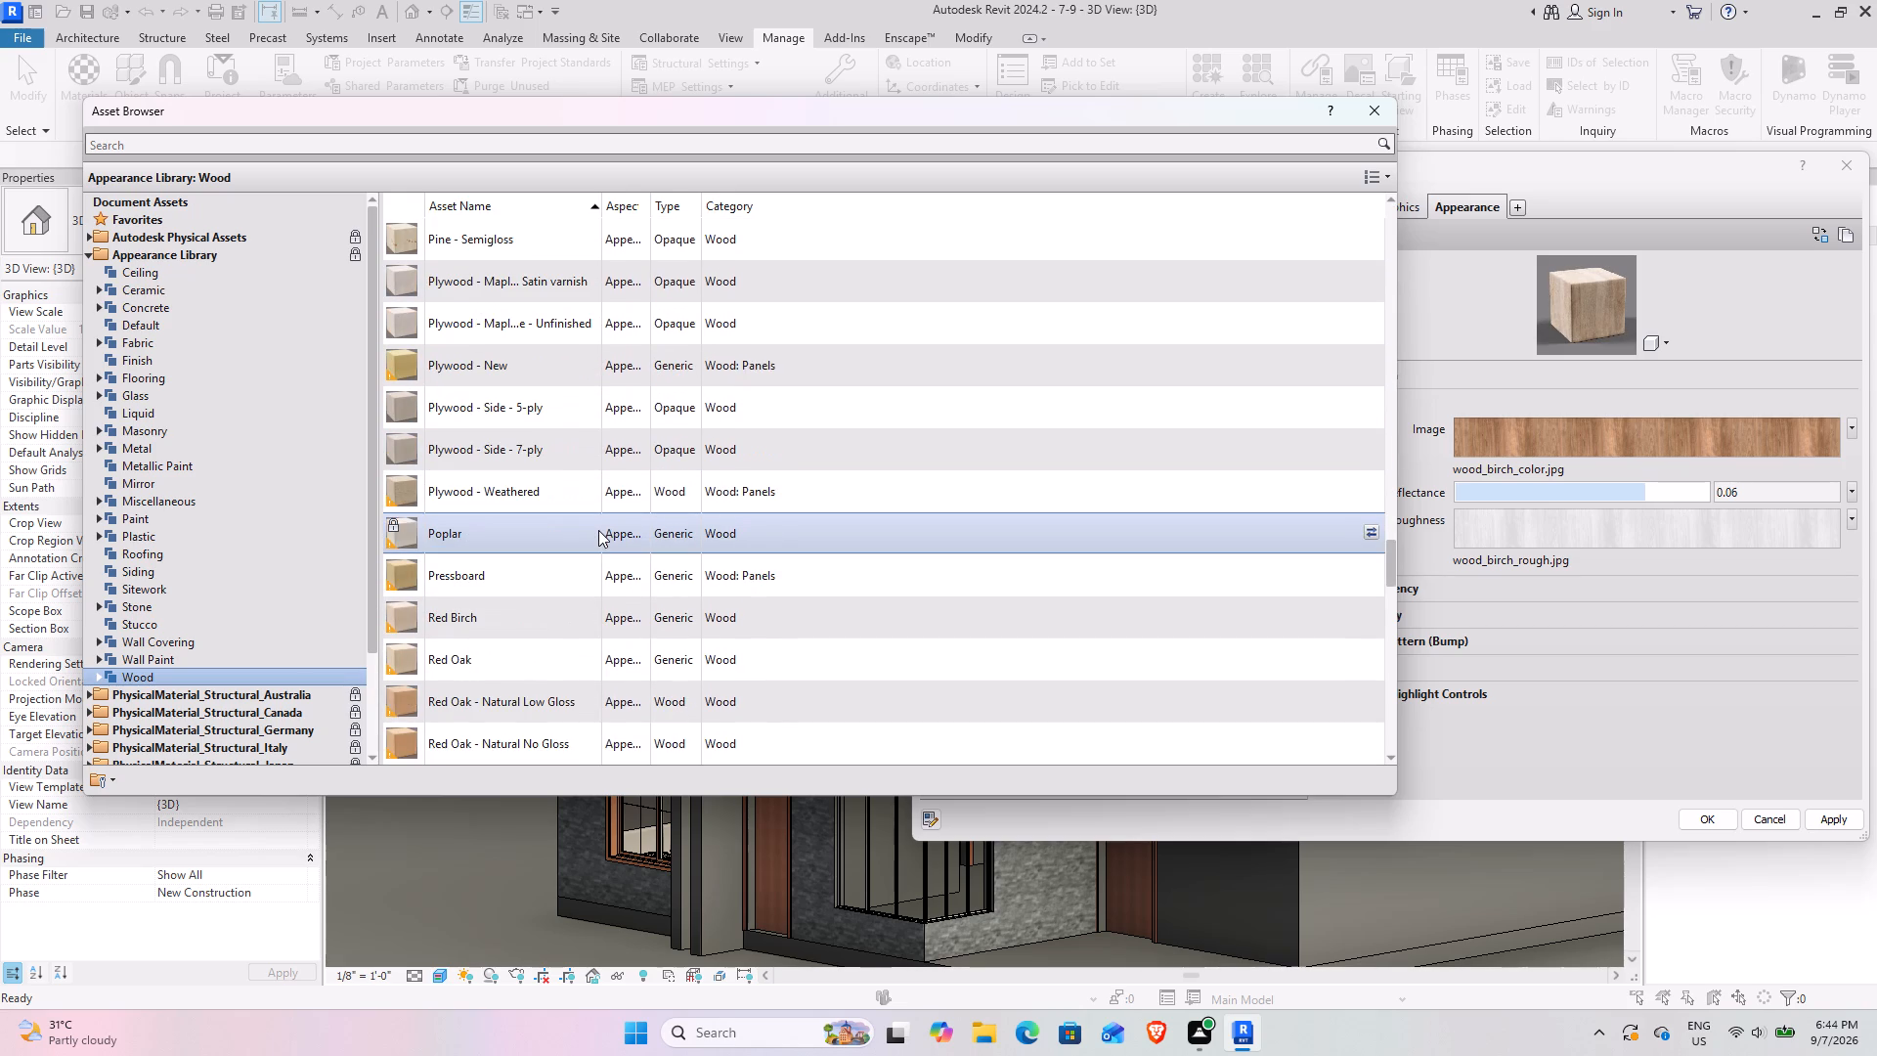
scroll(604, 530, "down", 13)
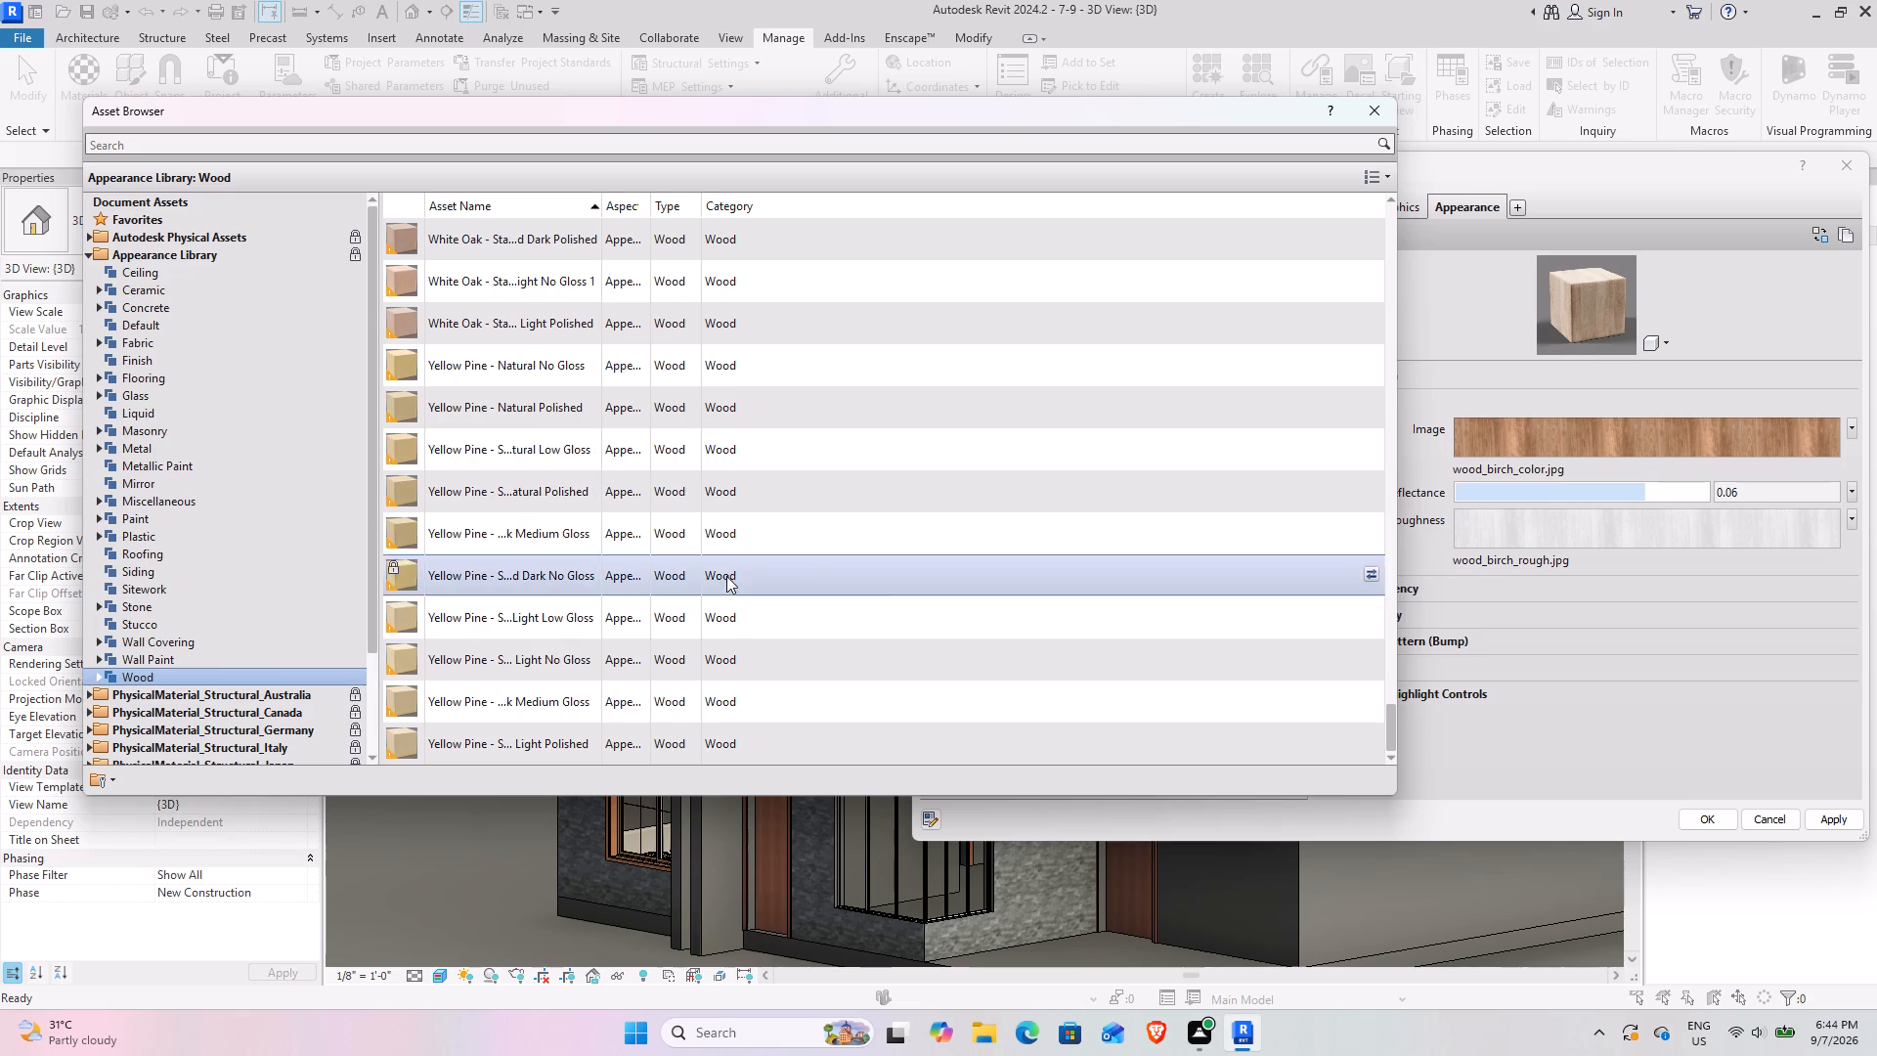
scroll(887, 571, "up", 3)
scroll(867, 412, "up", 4)
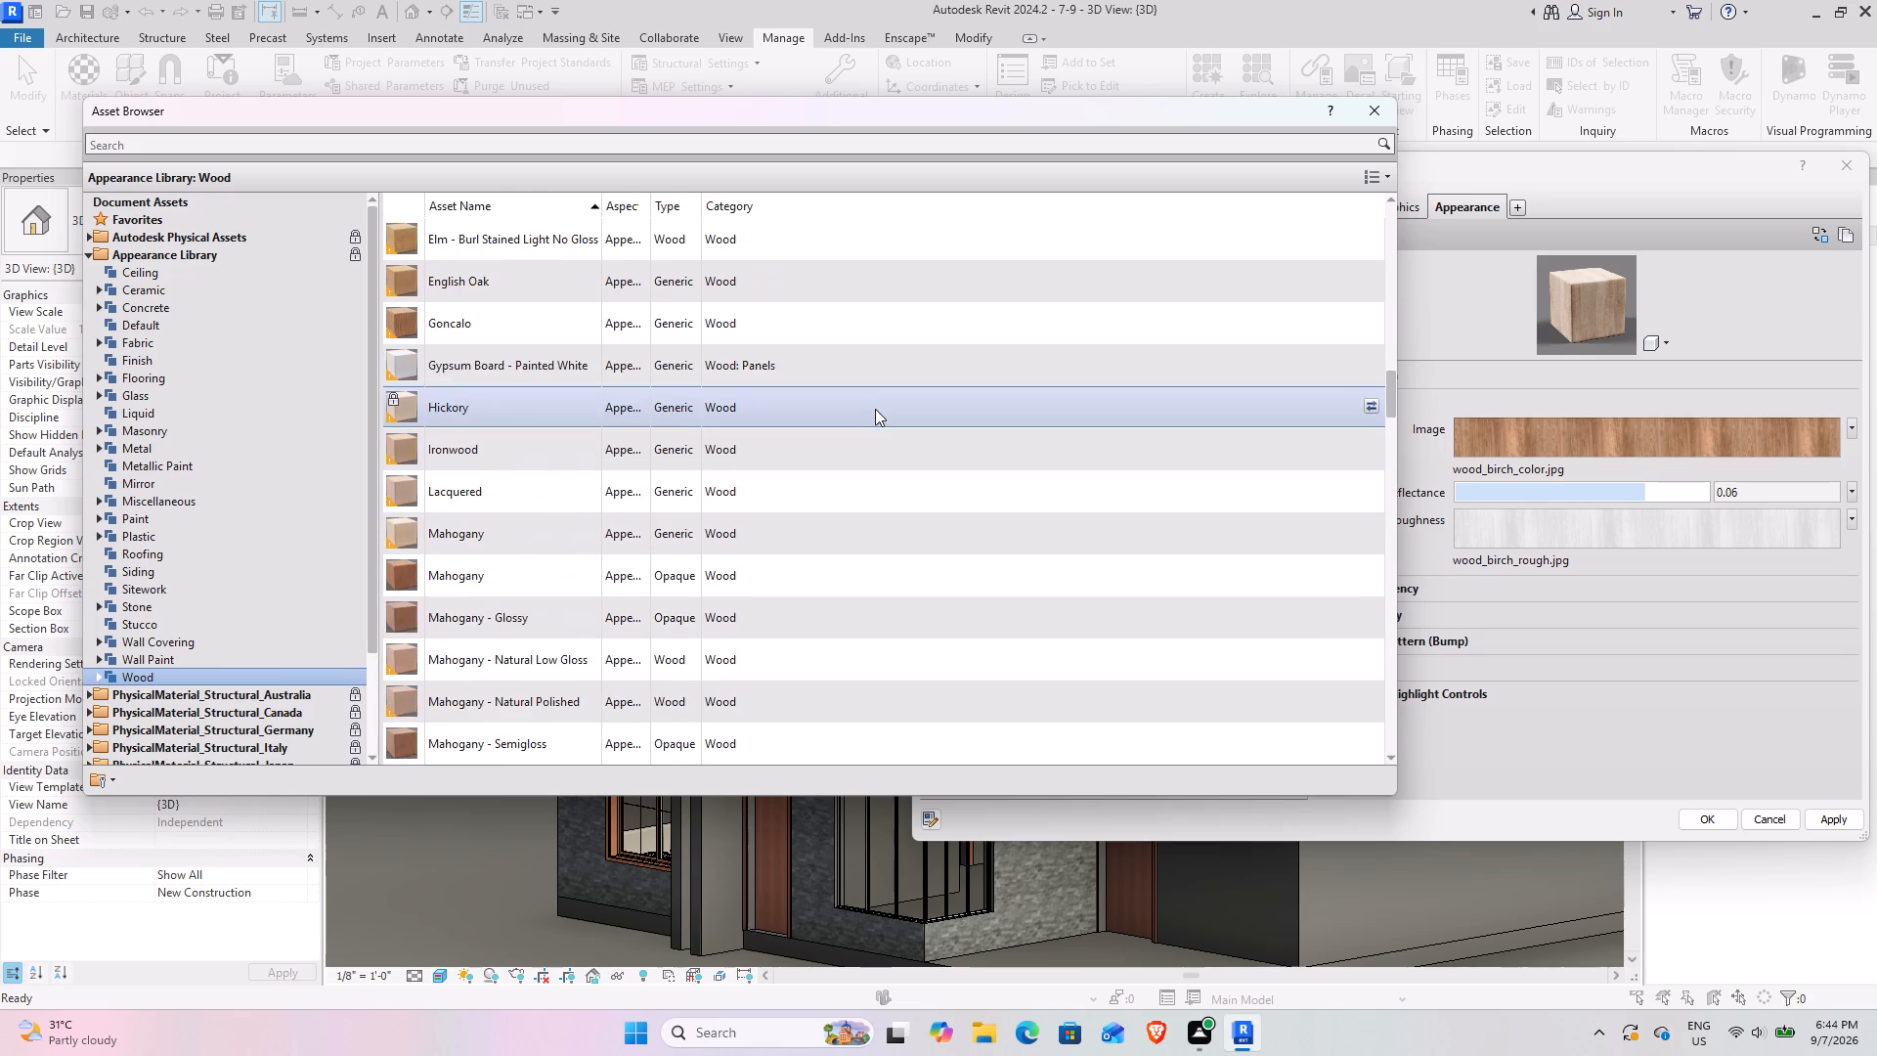
scroll(877, 410, "up", 8)
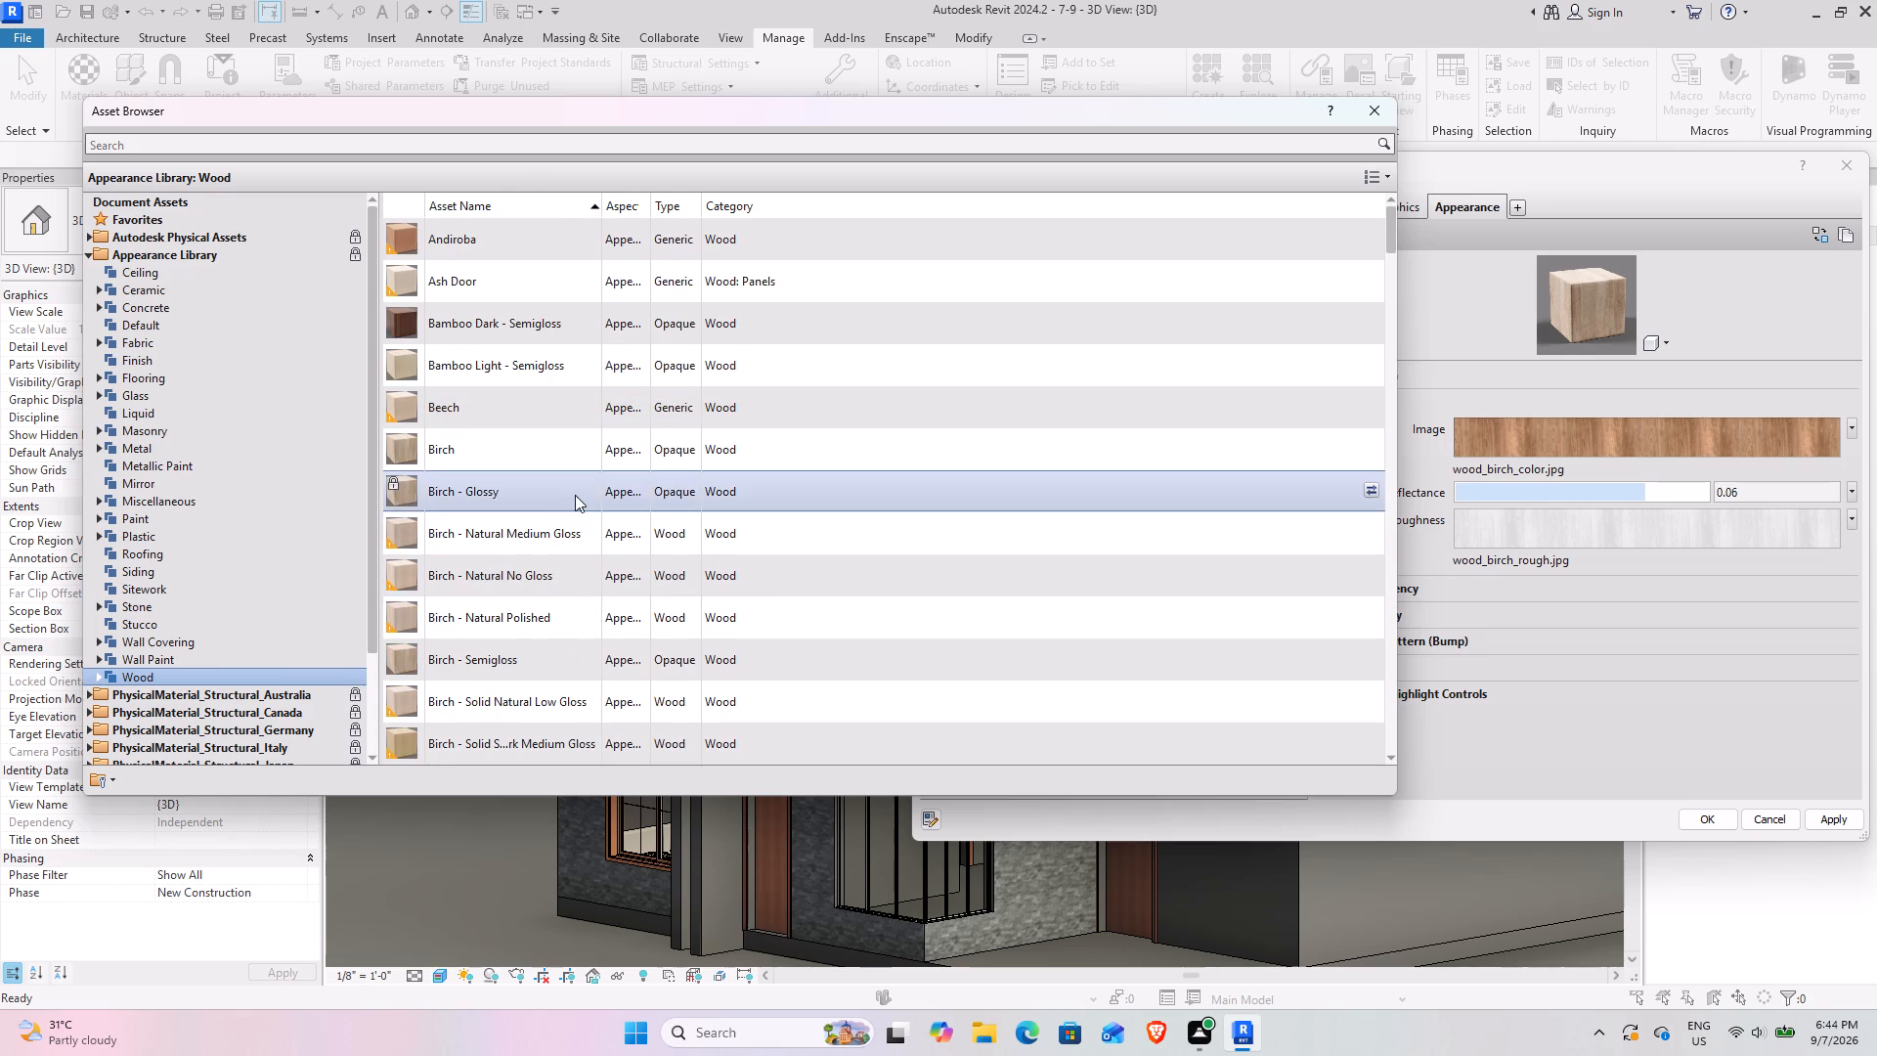
scroll(592, 651, "down", 1)
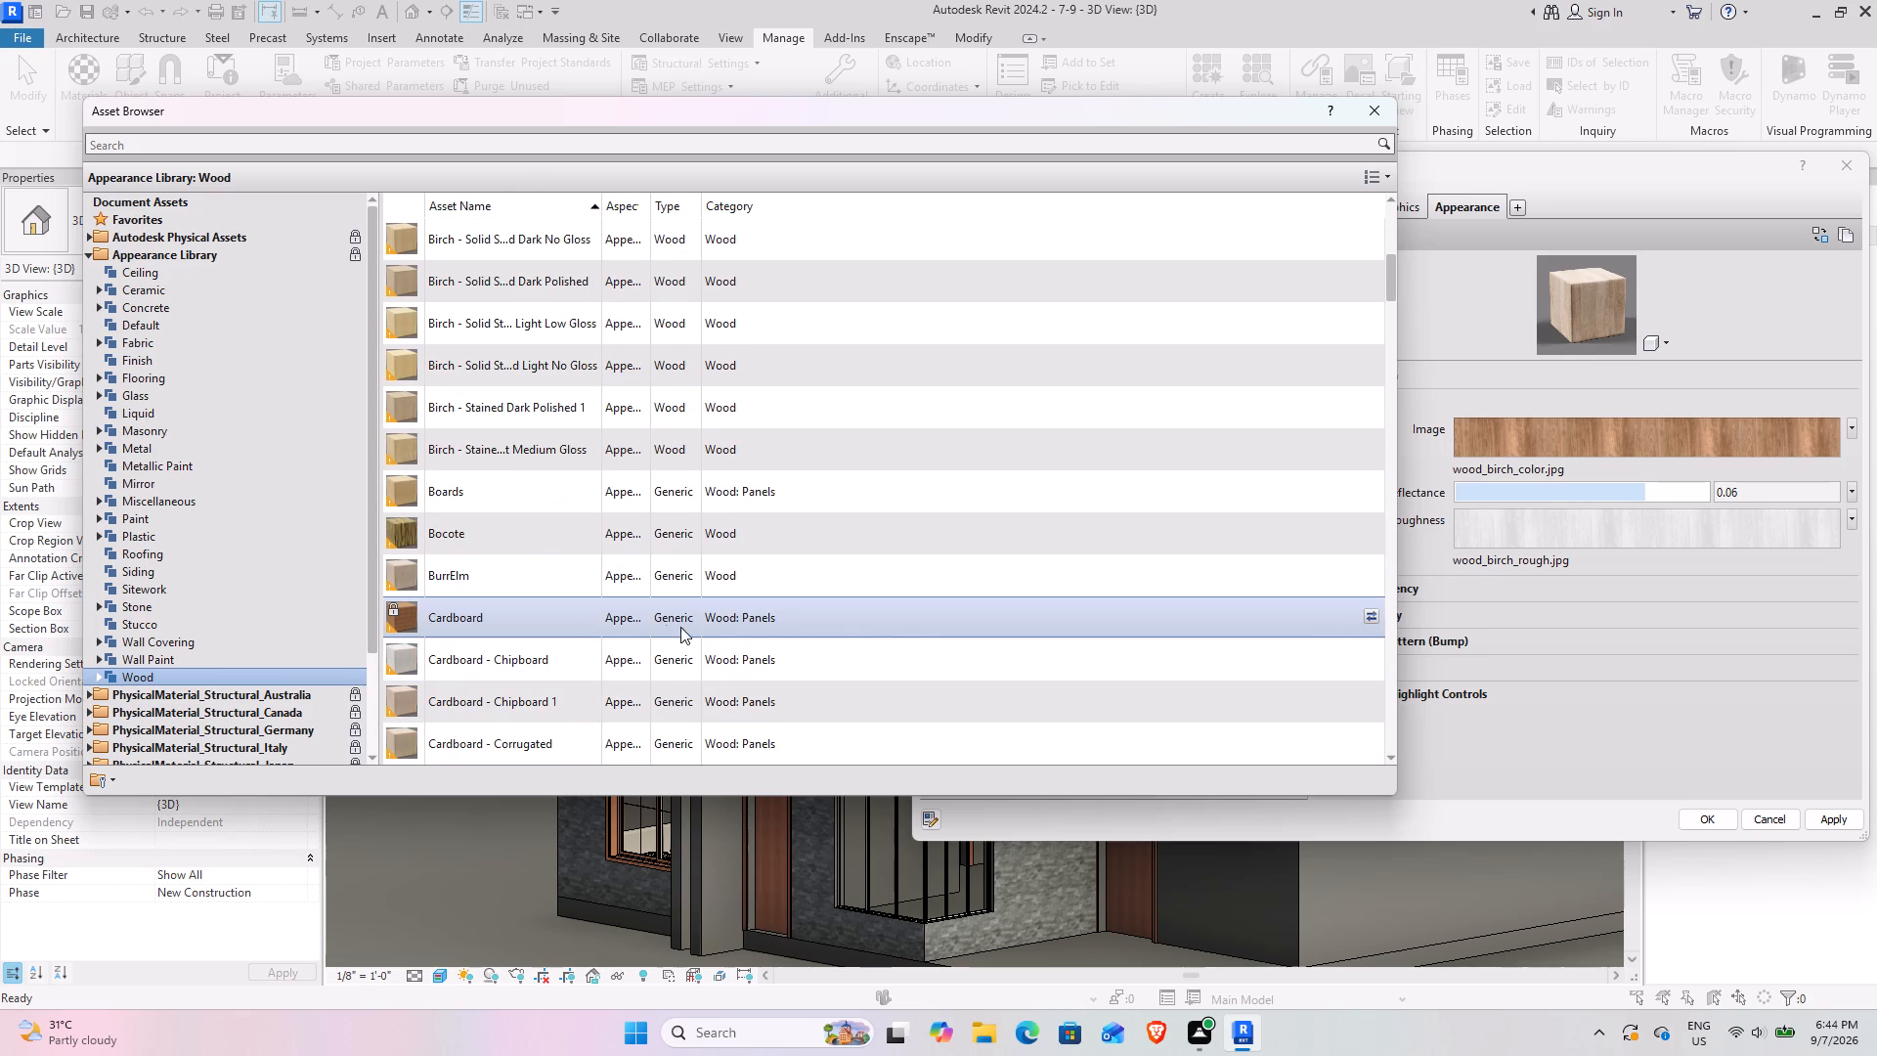
left_click(1368, 608)
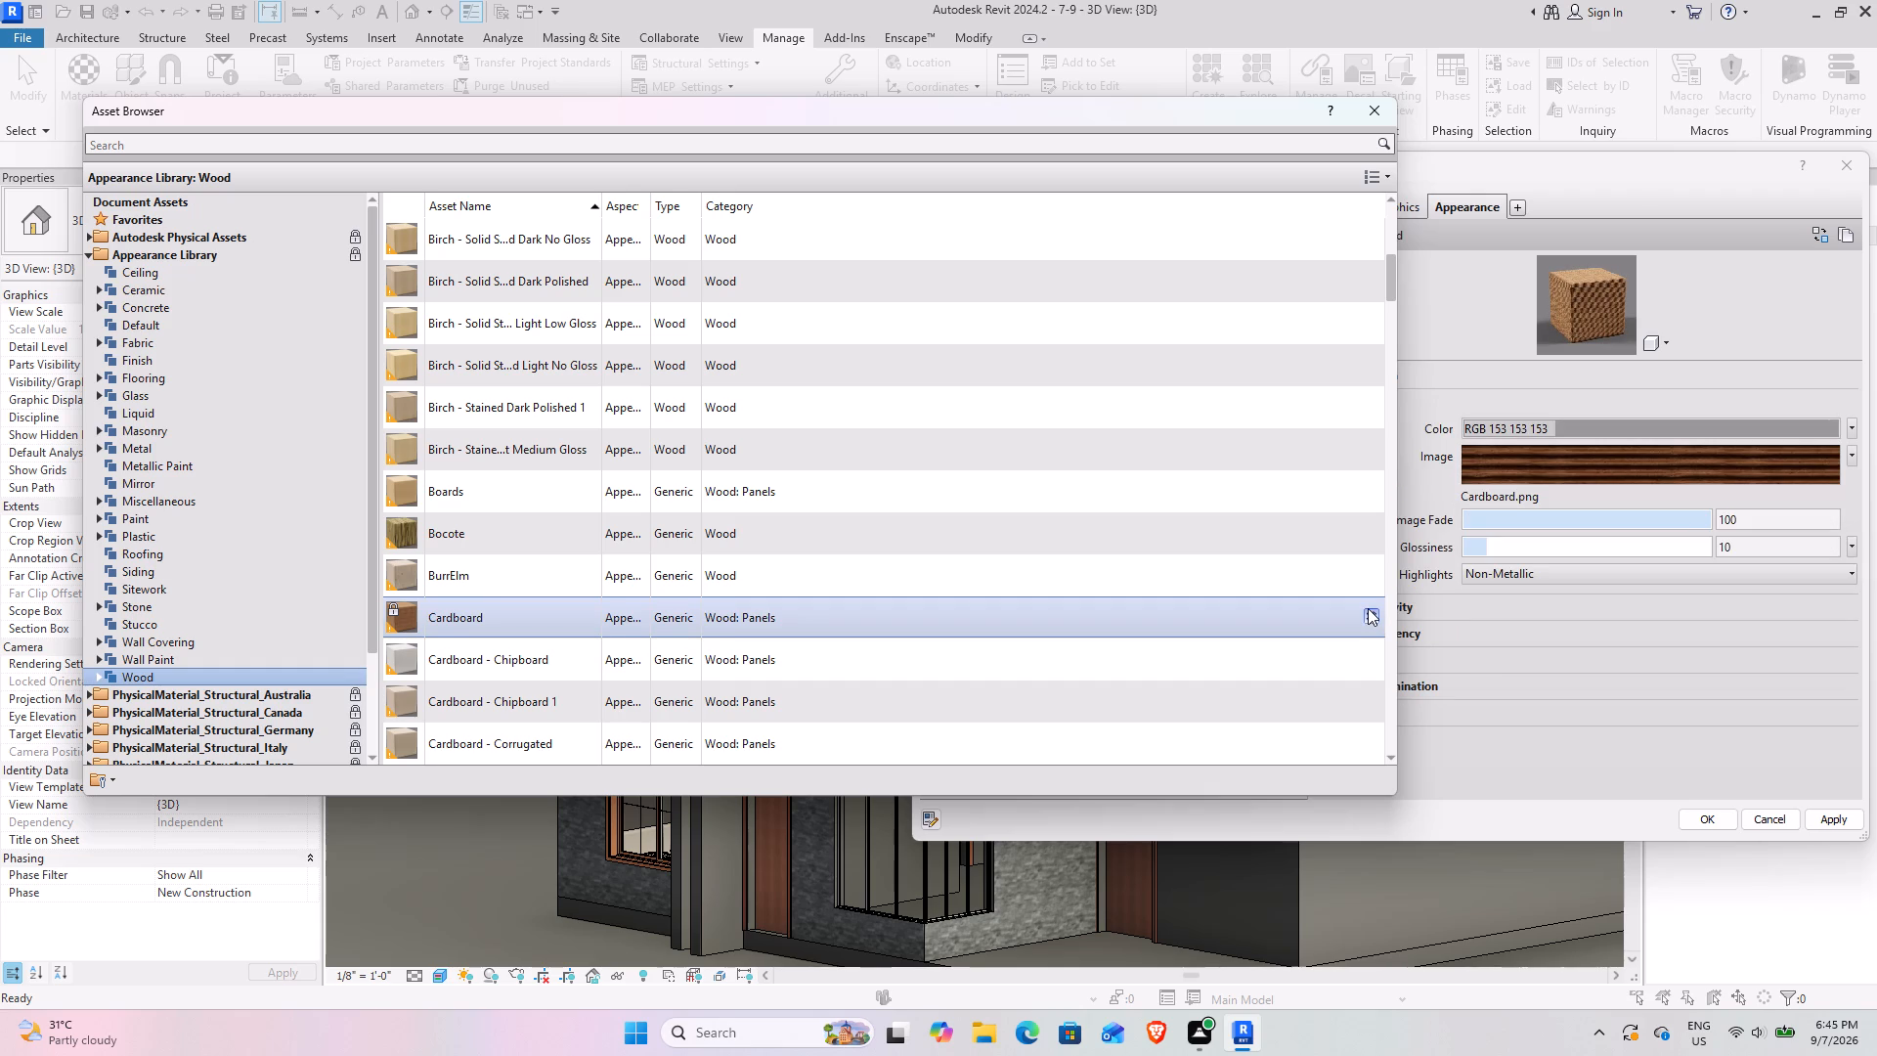
left_click(1378, 102)
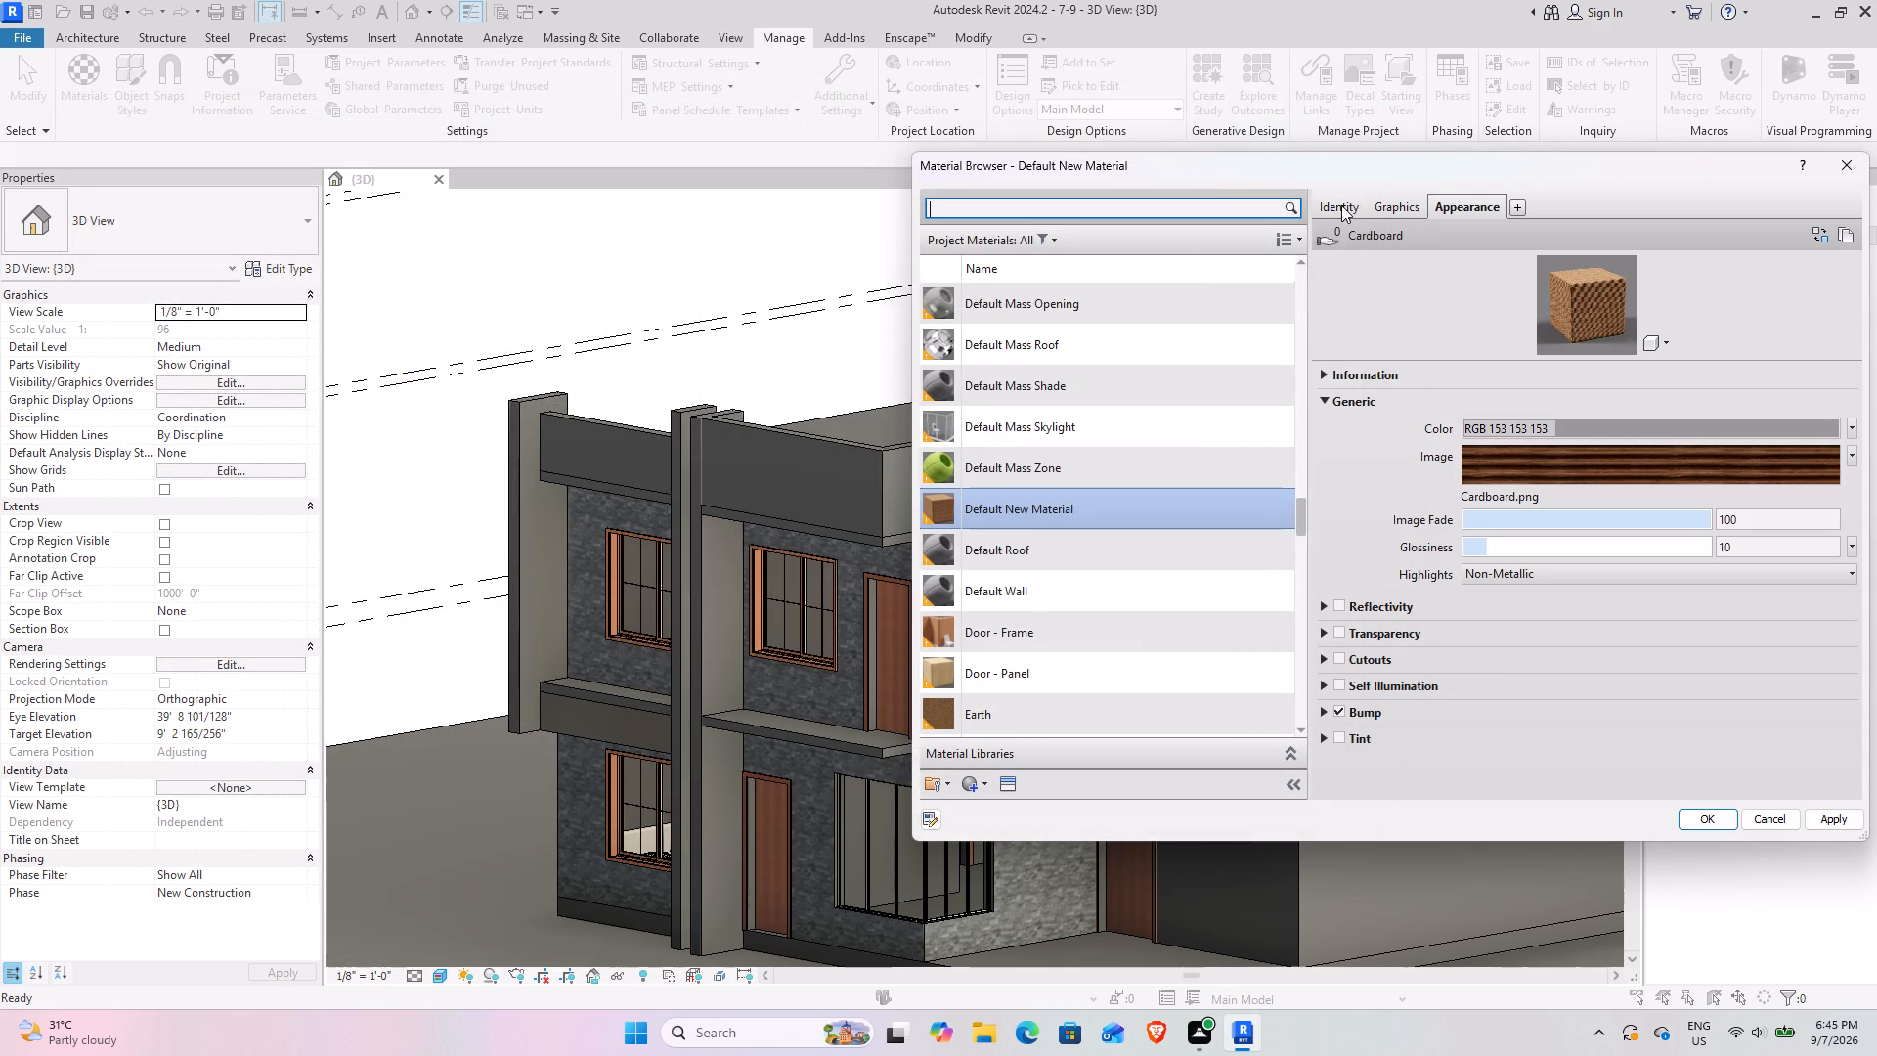
Set the new material's shading to use its render appearance and save the material changes.
left_click(1351, 204)
left_click(1414, 201)
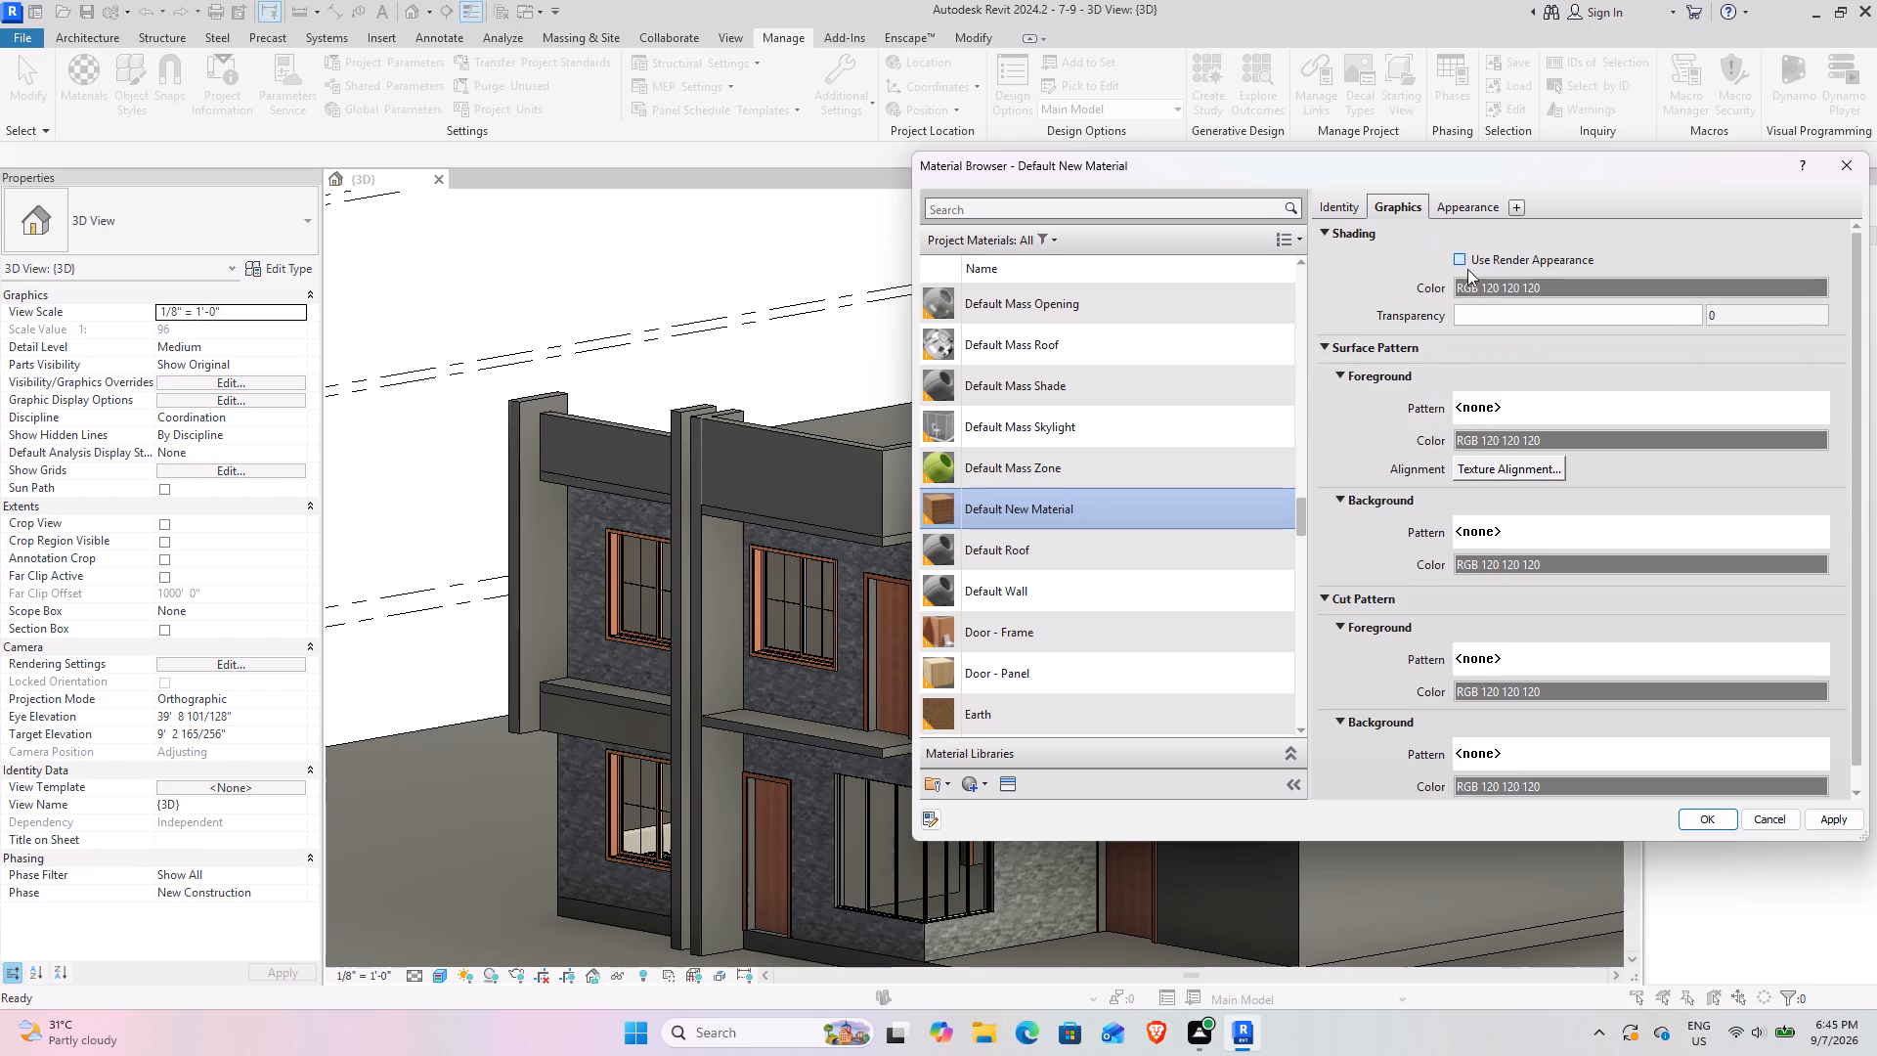
left_click(1461, 266)
left_click(1839, 817)
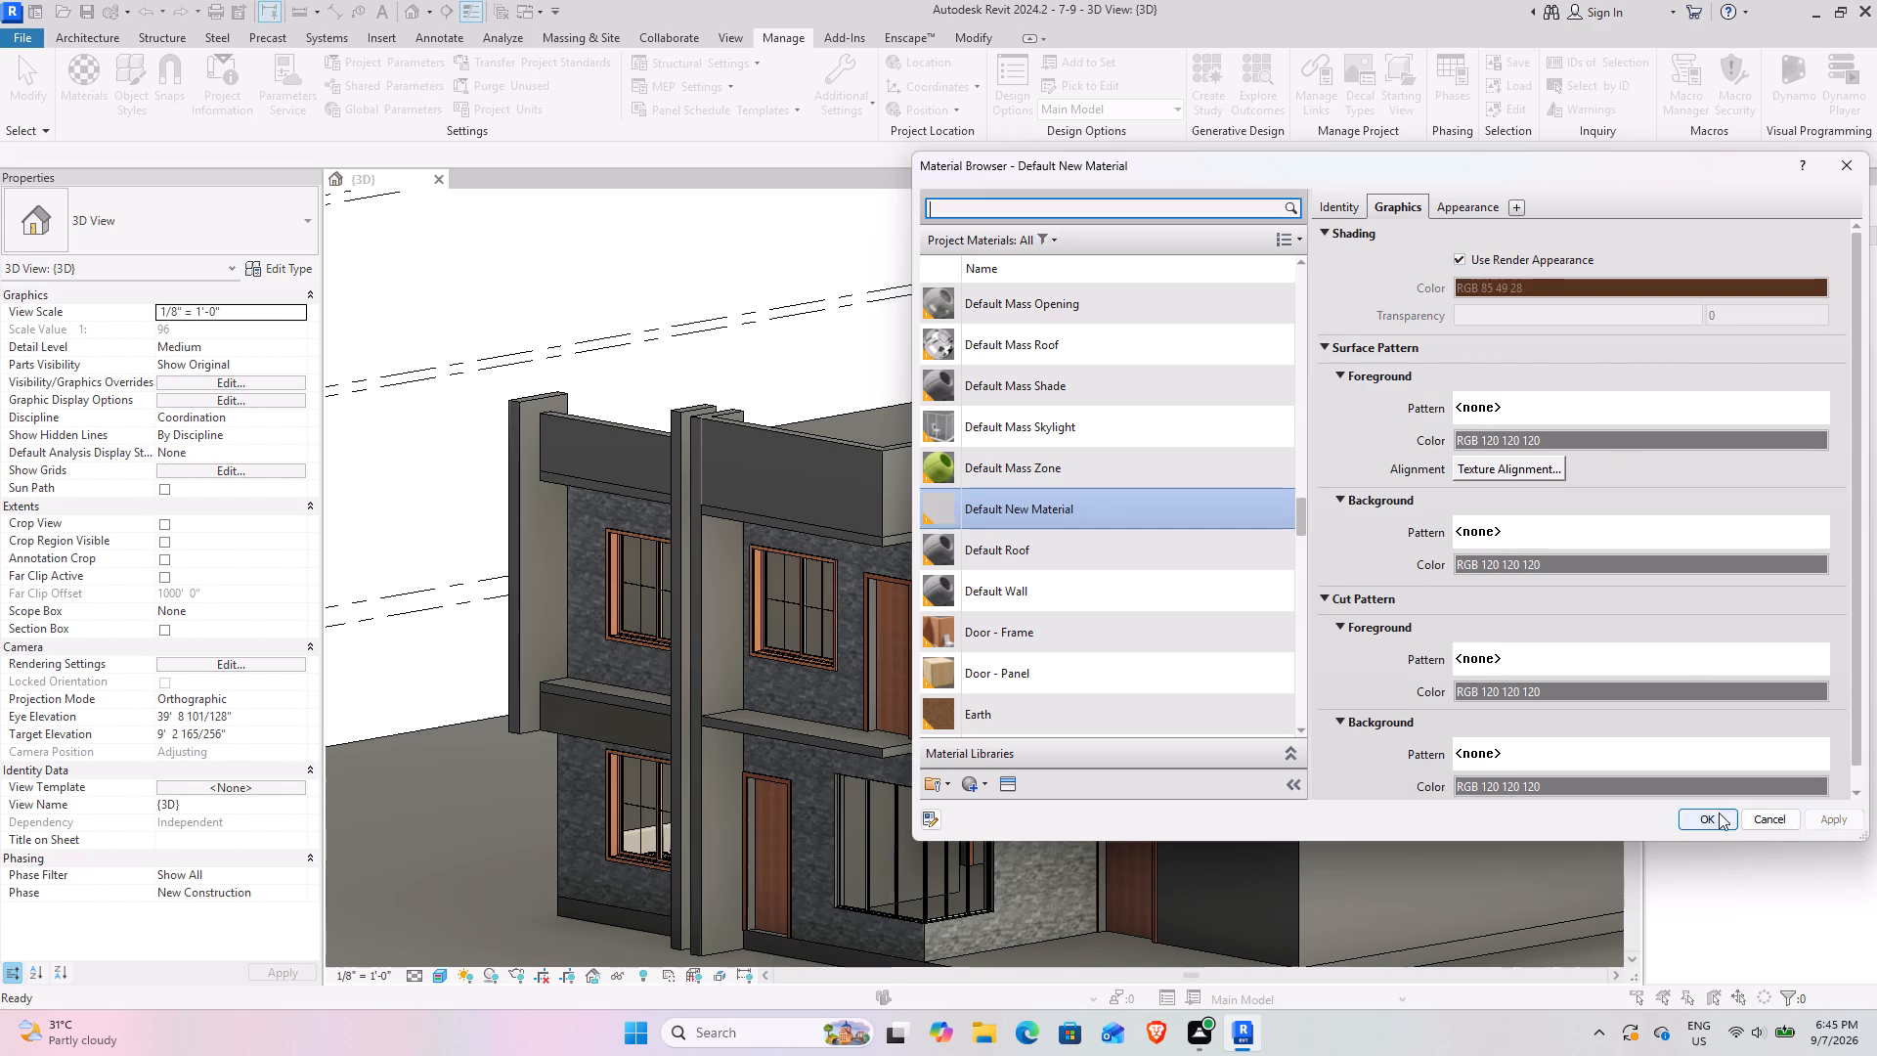
left_click(1719, 813)
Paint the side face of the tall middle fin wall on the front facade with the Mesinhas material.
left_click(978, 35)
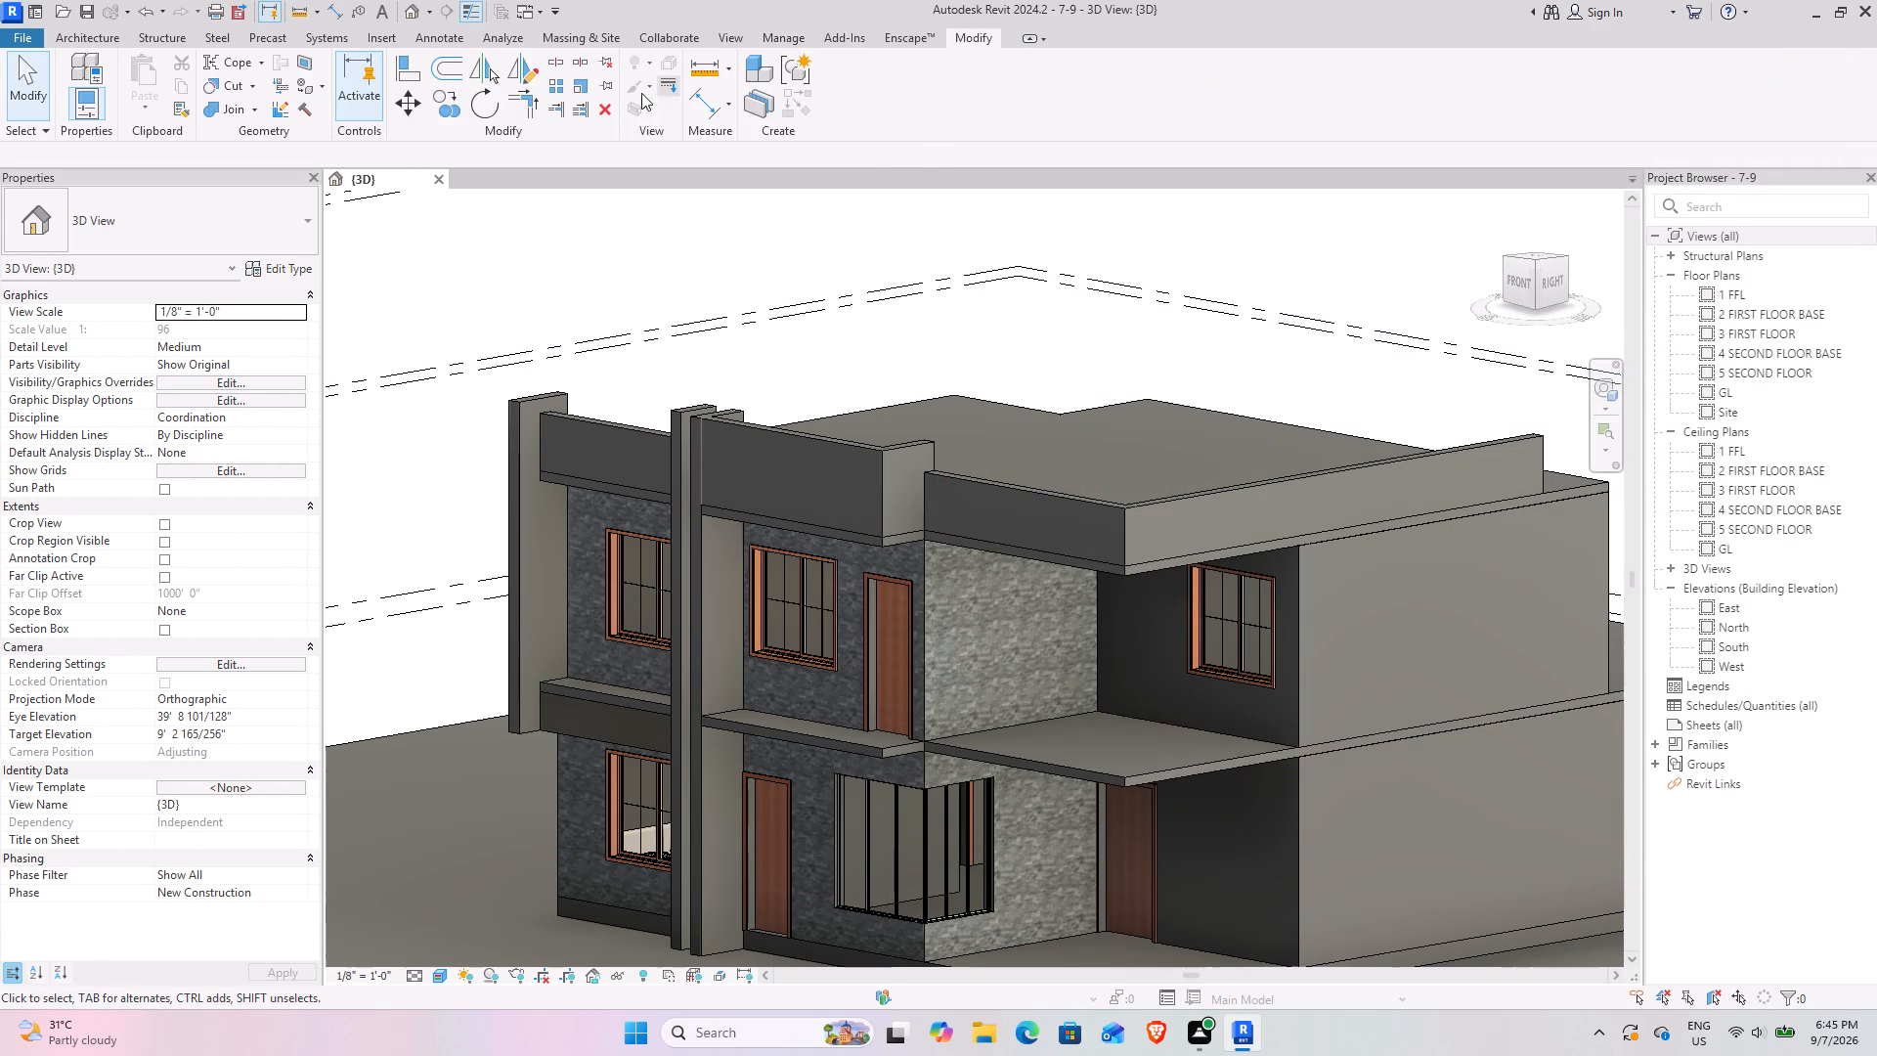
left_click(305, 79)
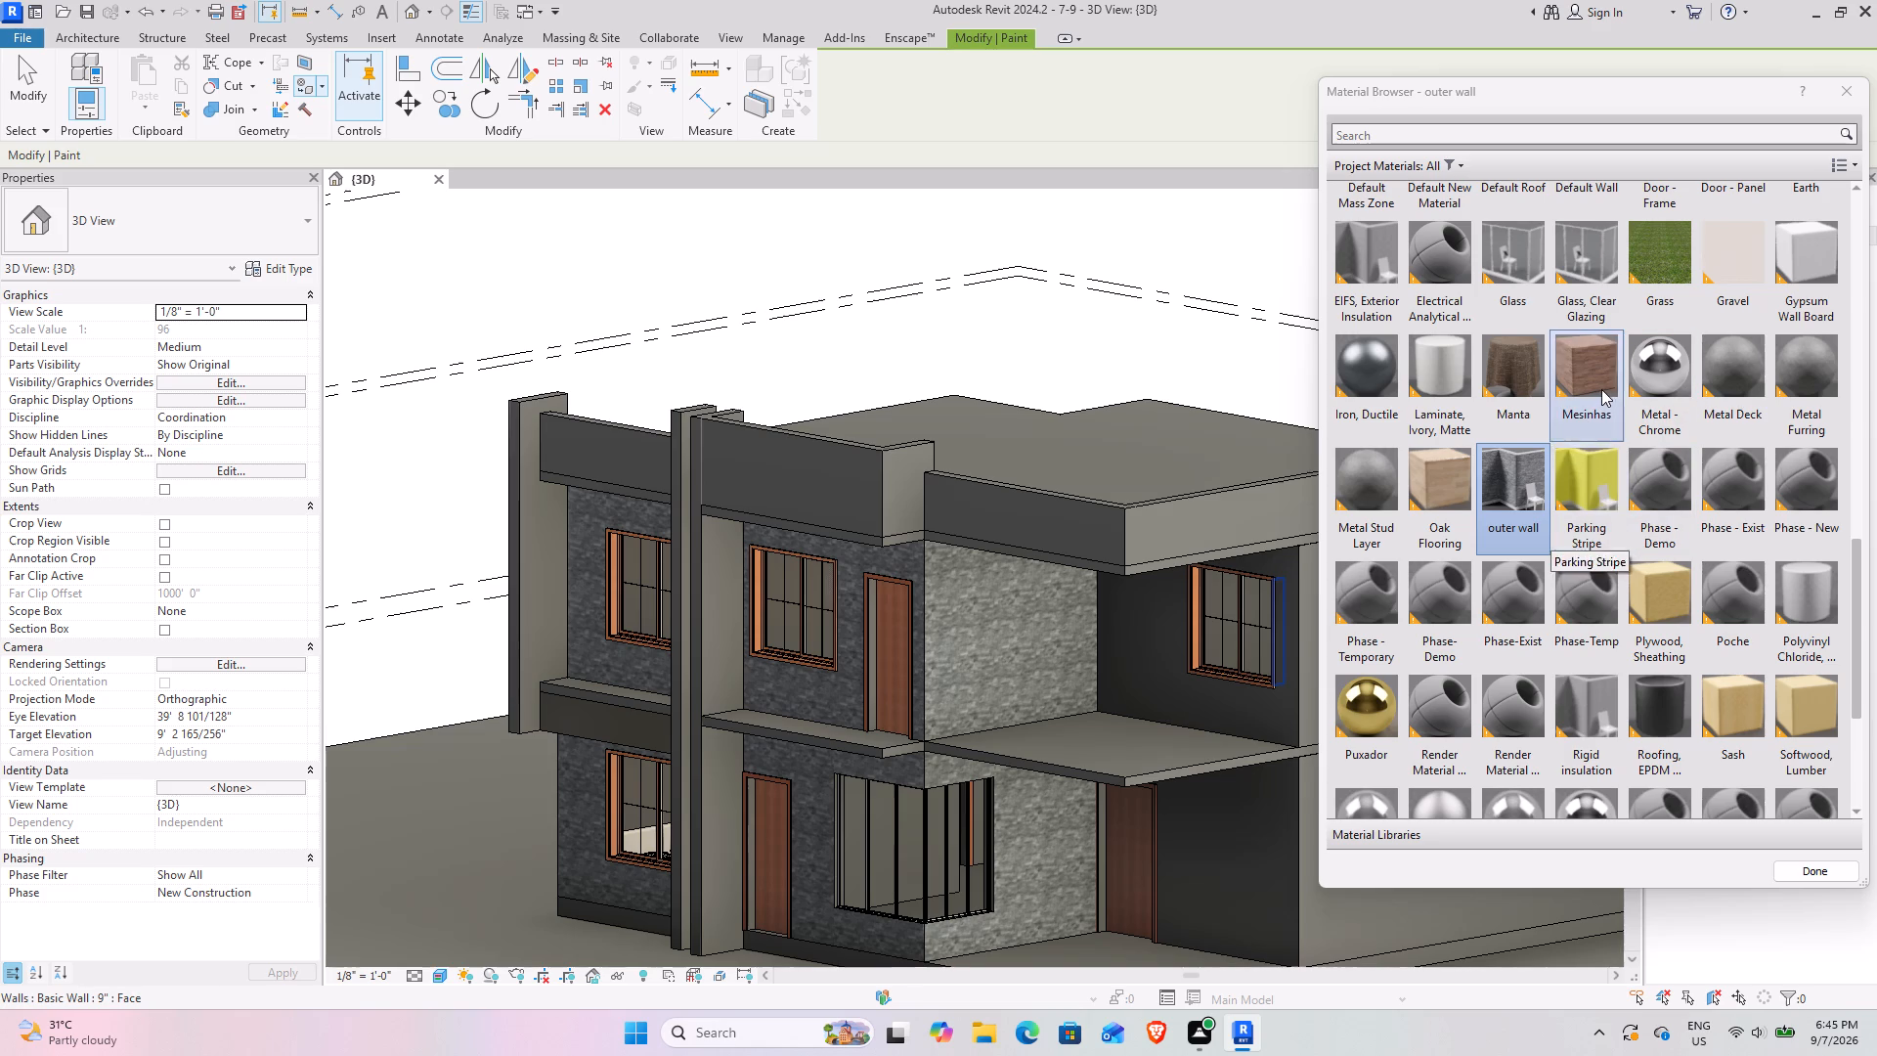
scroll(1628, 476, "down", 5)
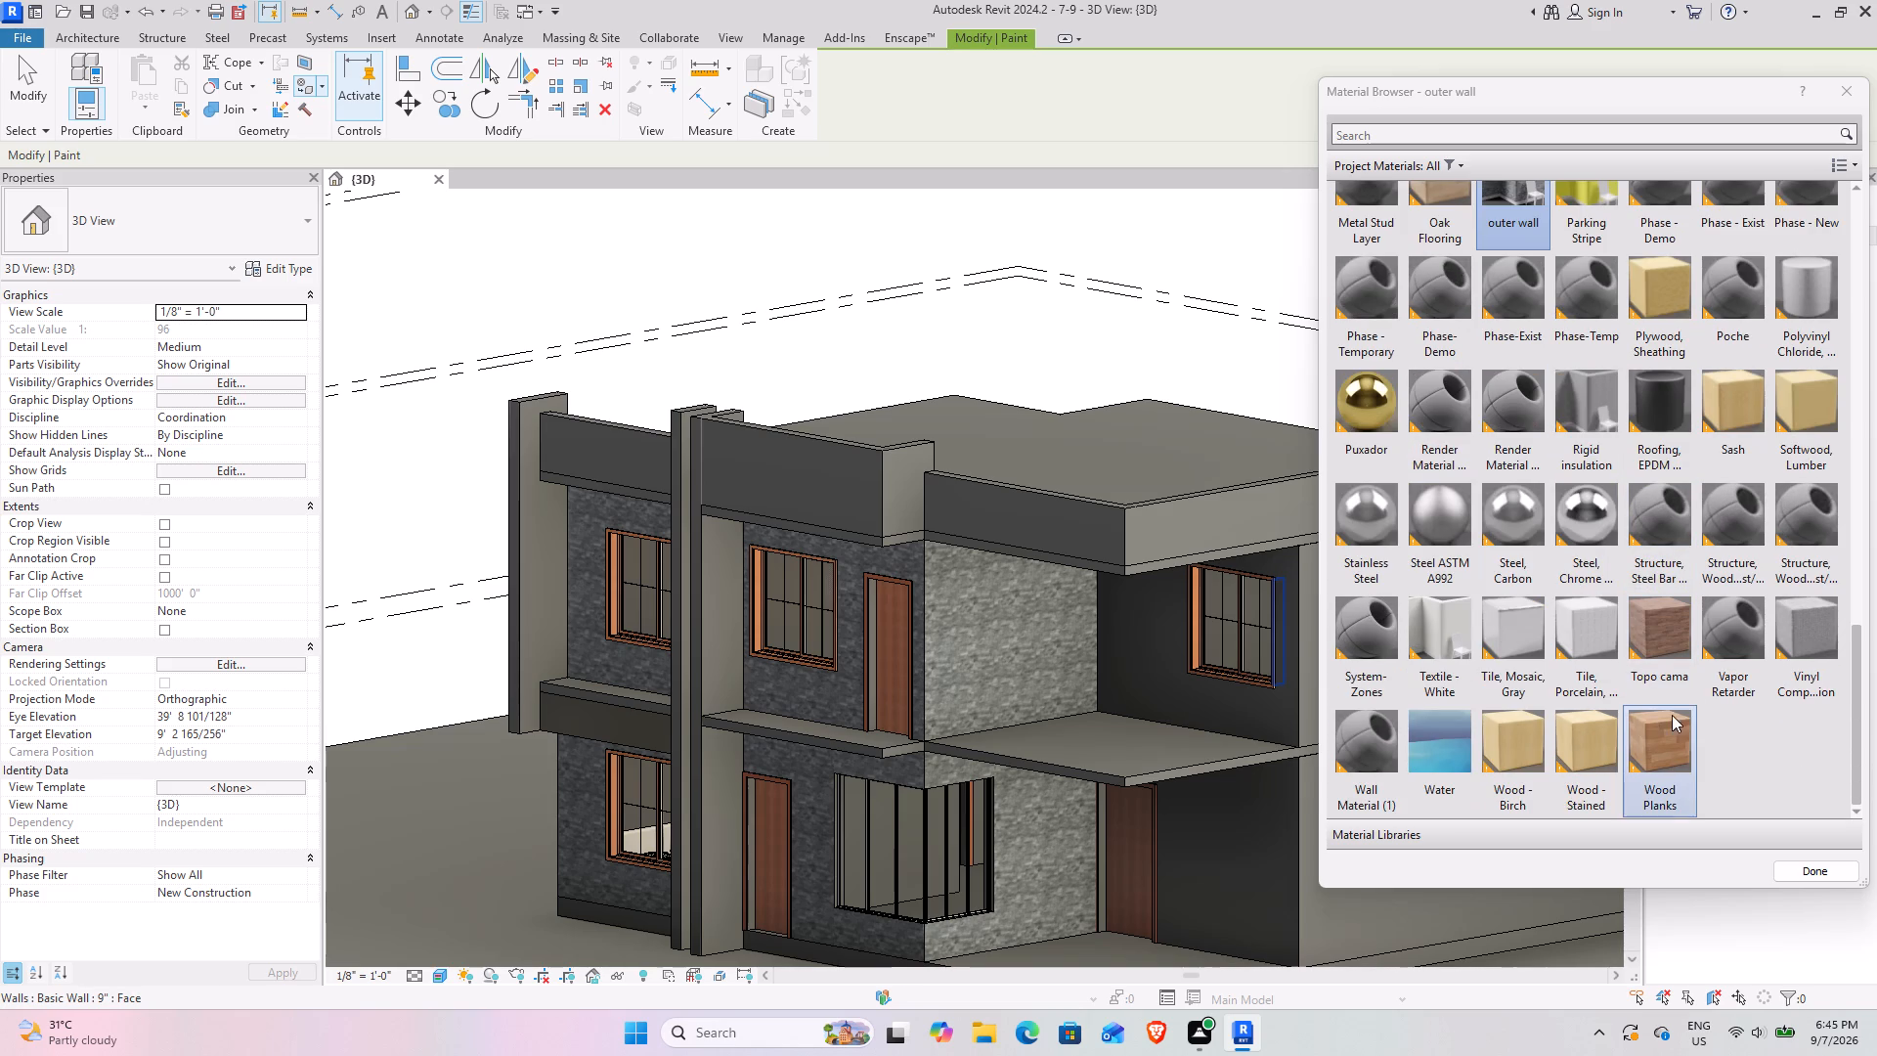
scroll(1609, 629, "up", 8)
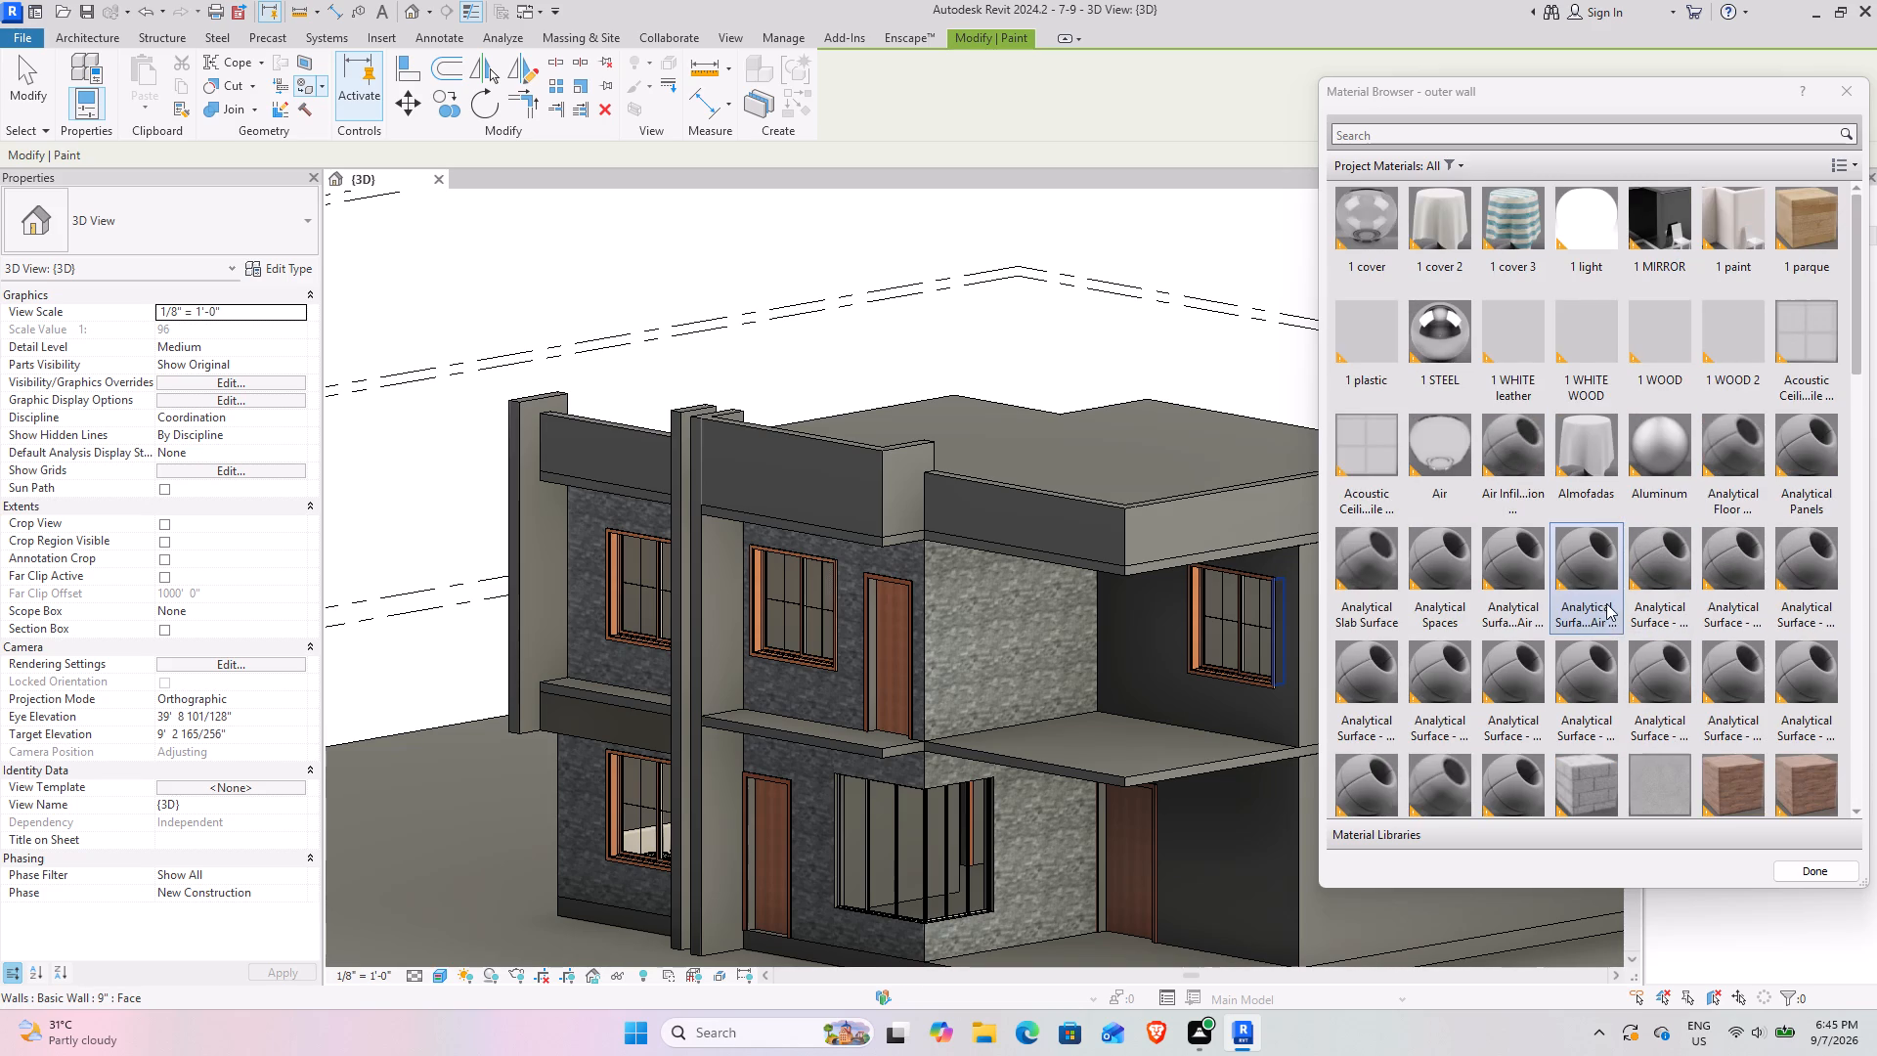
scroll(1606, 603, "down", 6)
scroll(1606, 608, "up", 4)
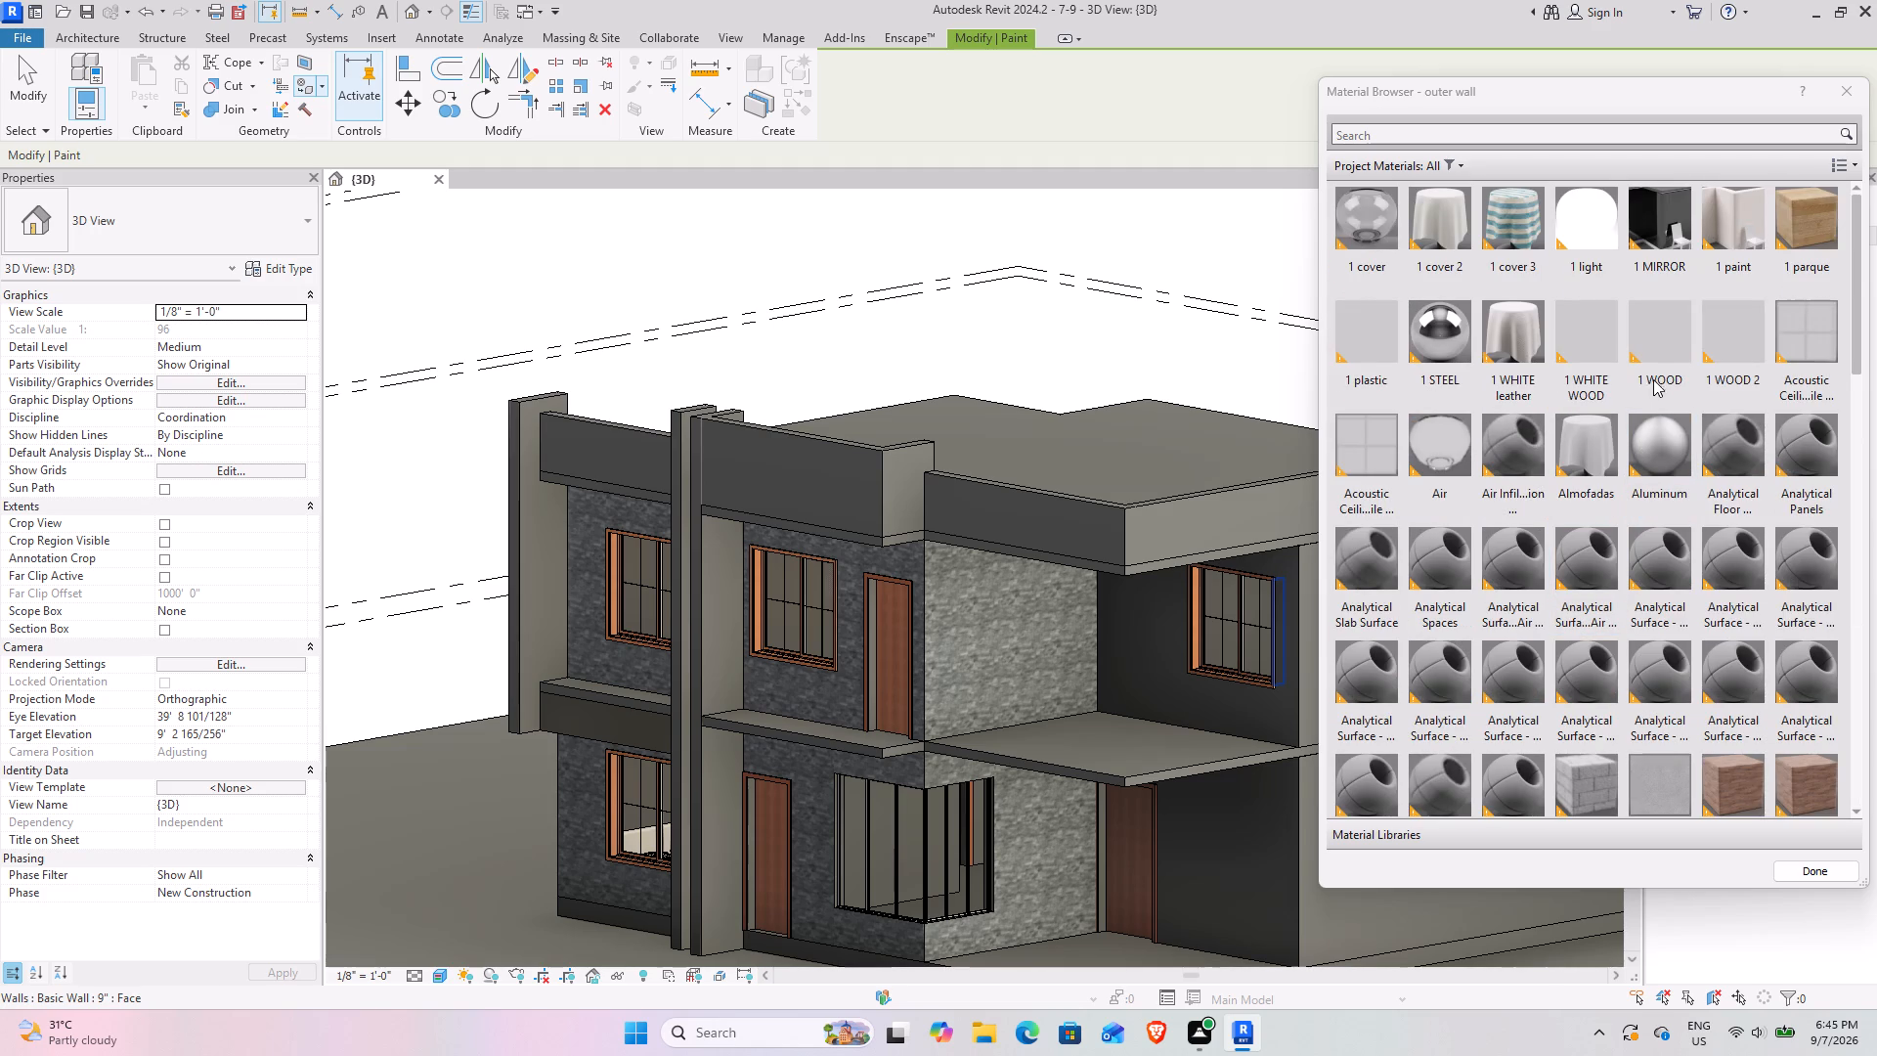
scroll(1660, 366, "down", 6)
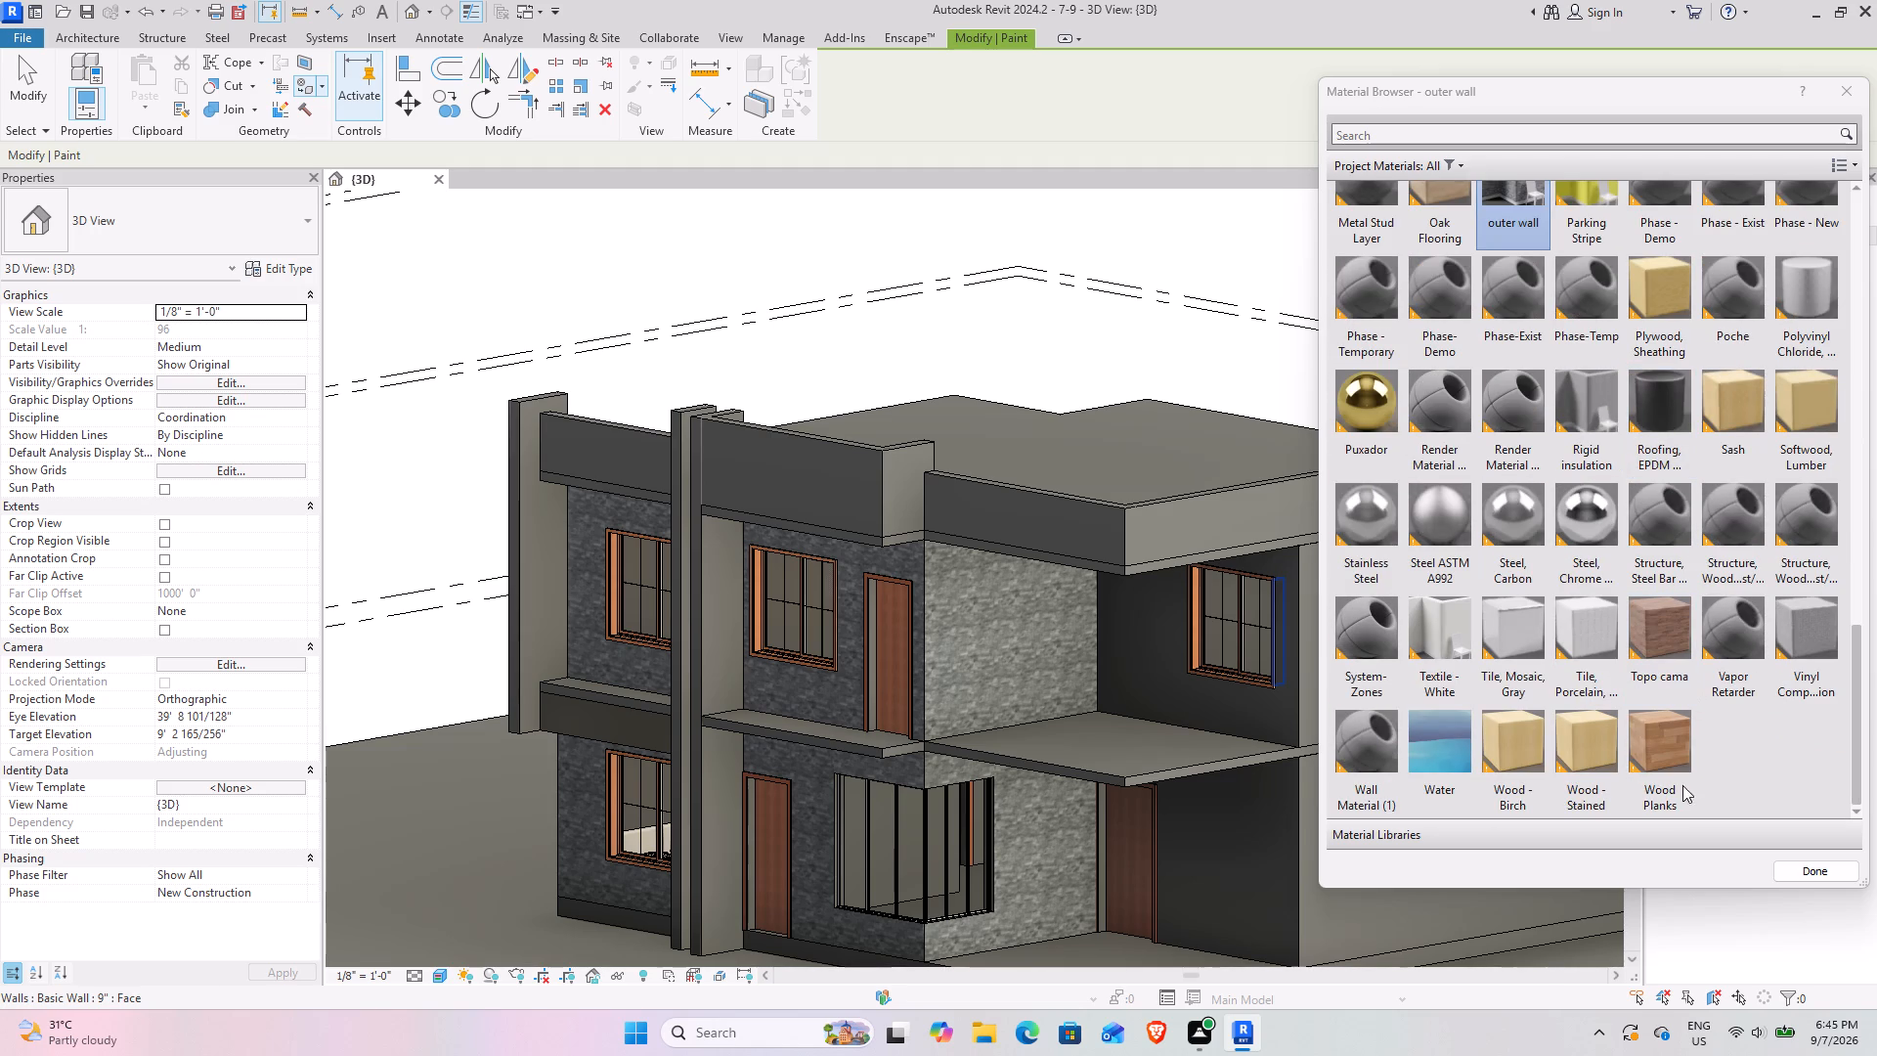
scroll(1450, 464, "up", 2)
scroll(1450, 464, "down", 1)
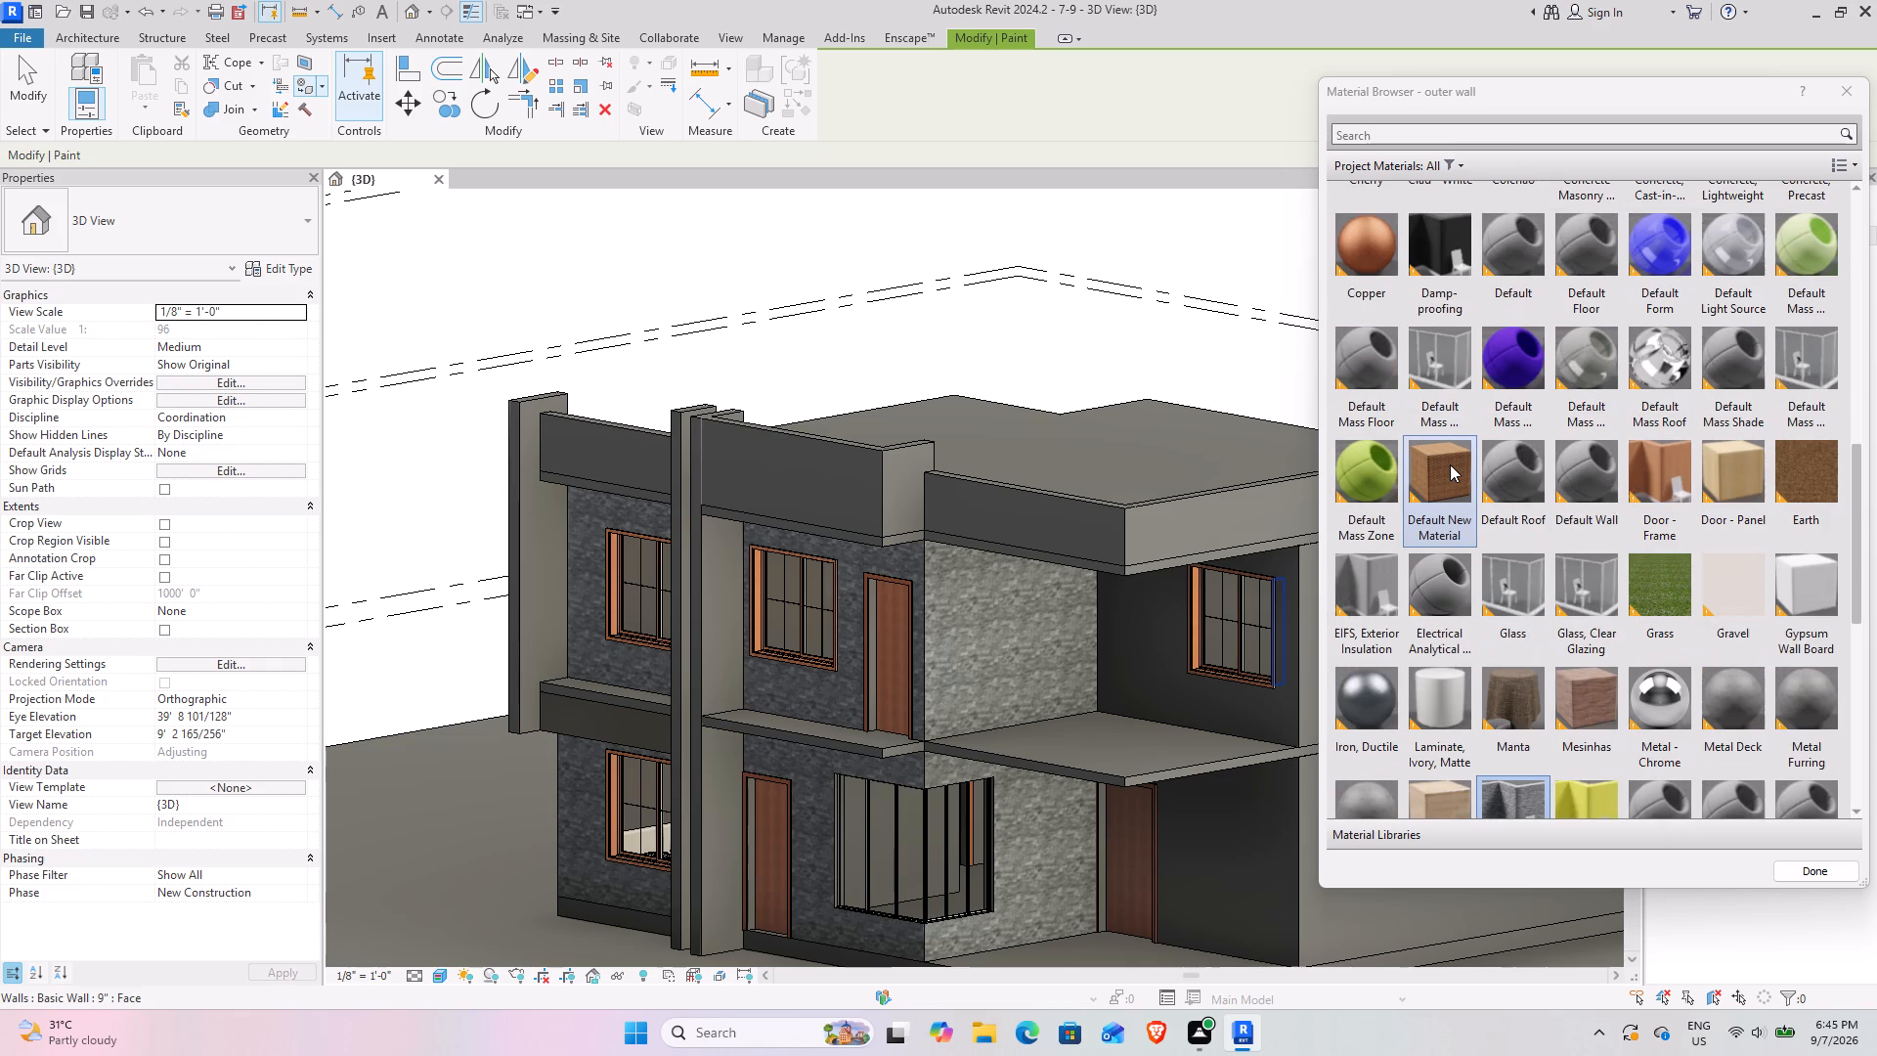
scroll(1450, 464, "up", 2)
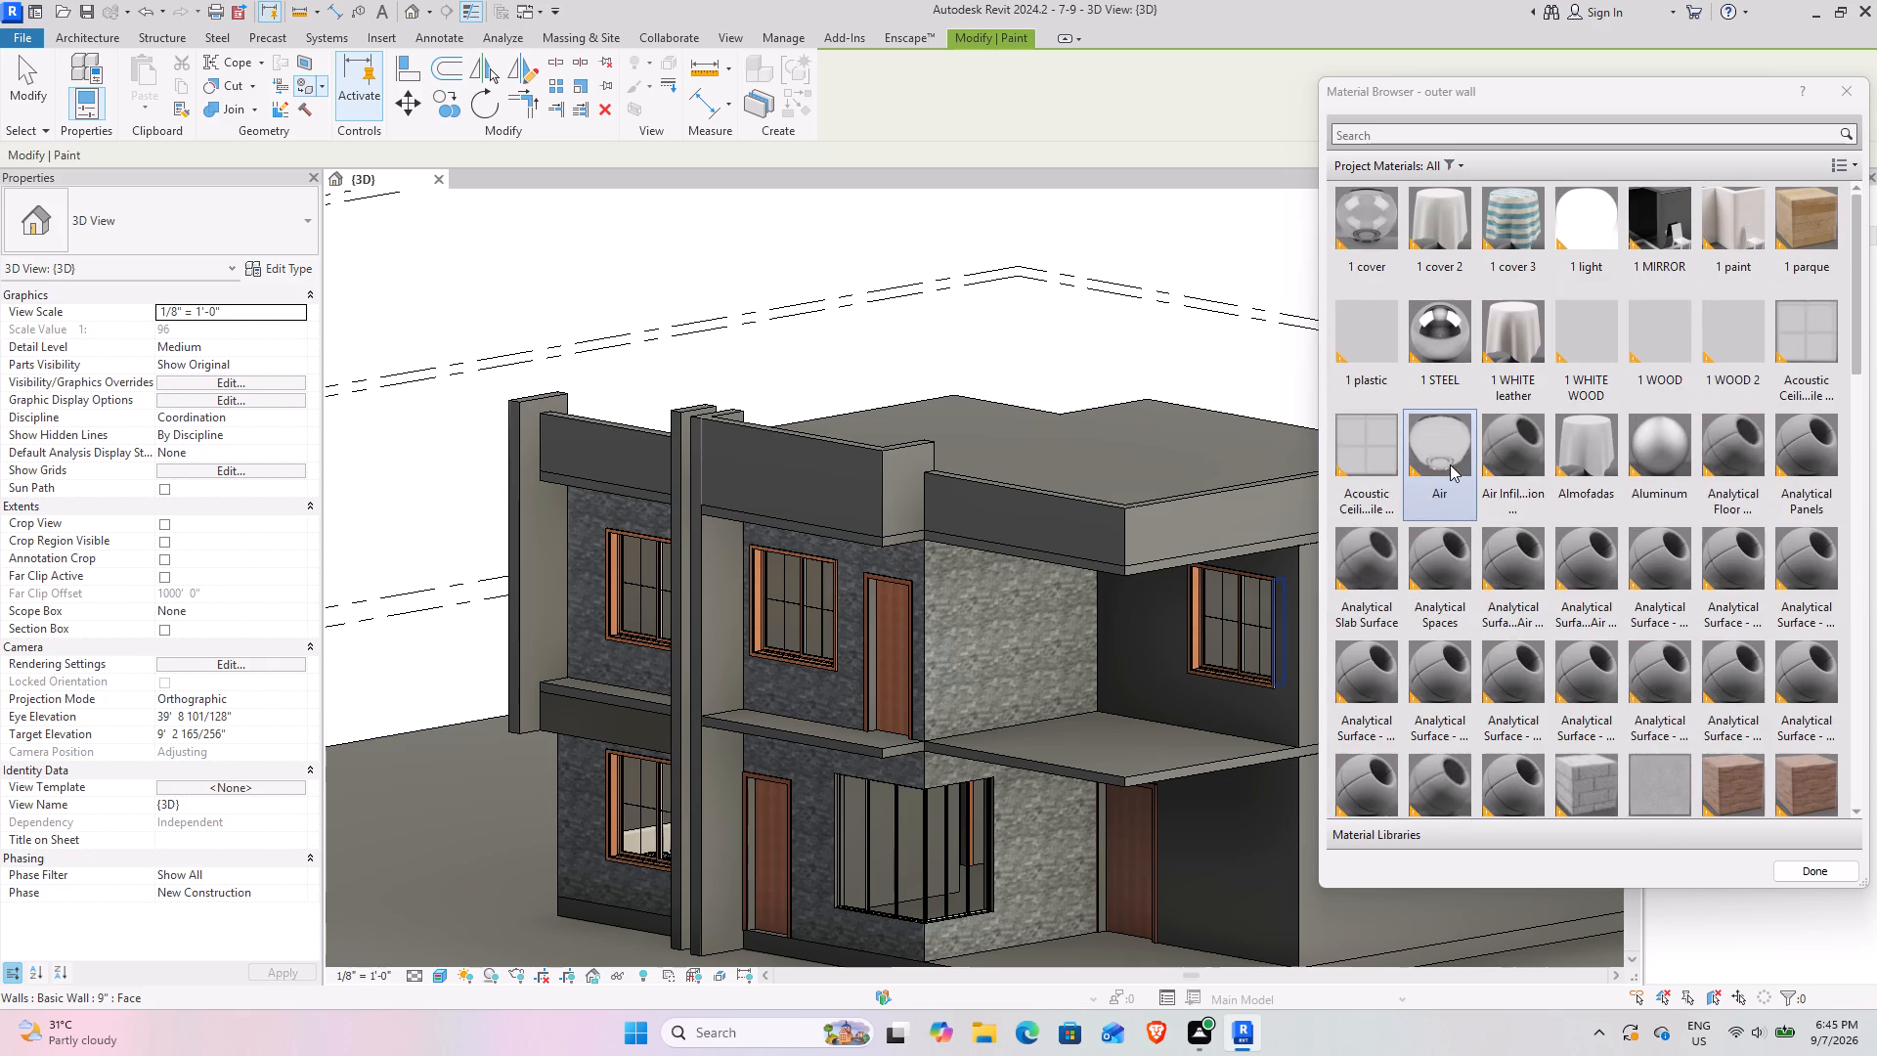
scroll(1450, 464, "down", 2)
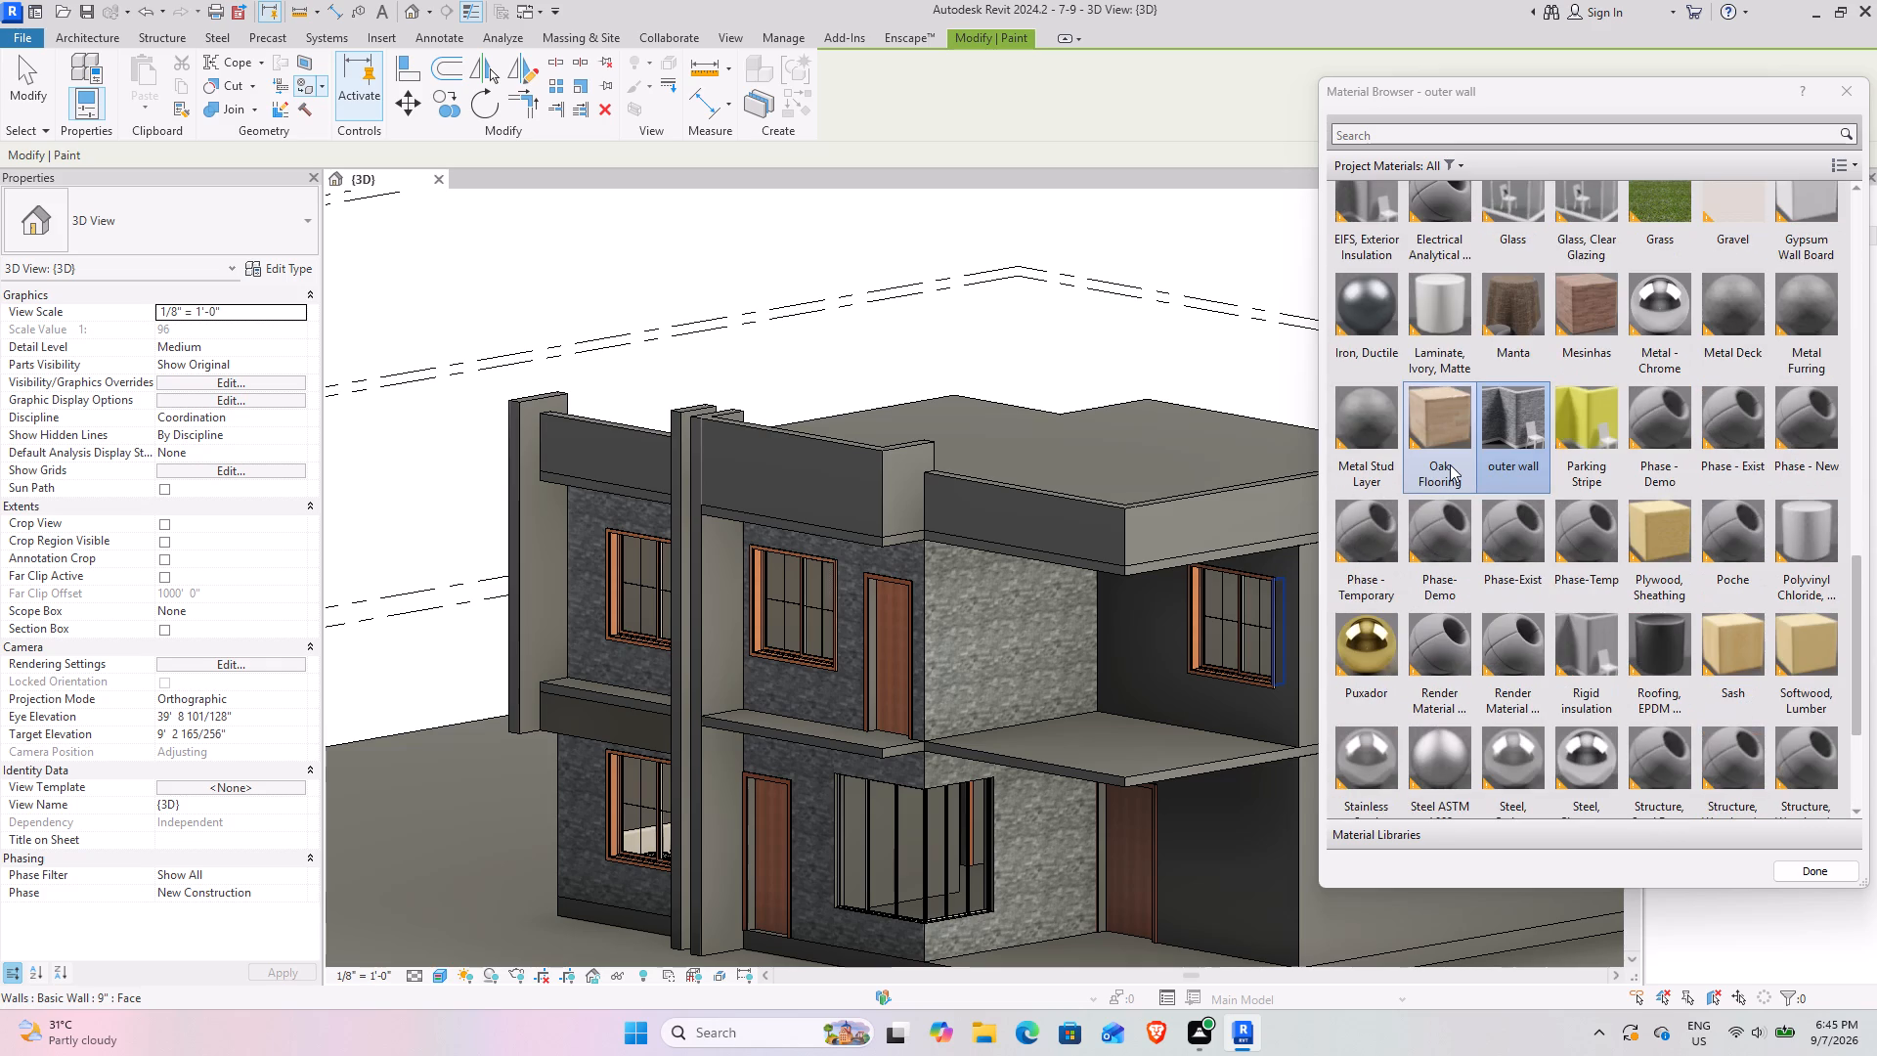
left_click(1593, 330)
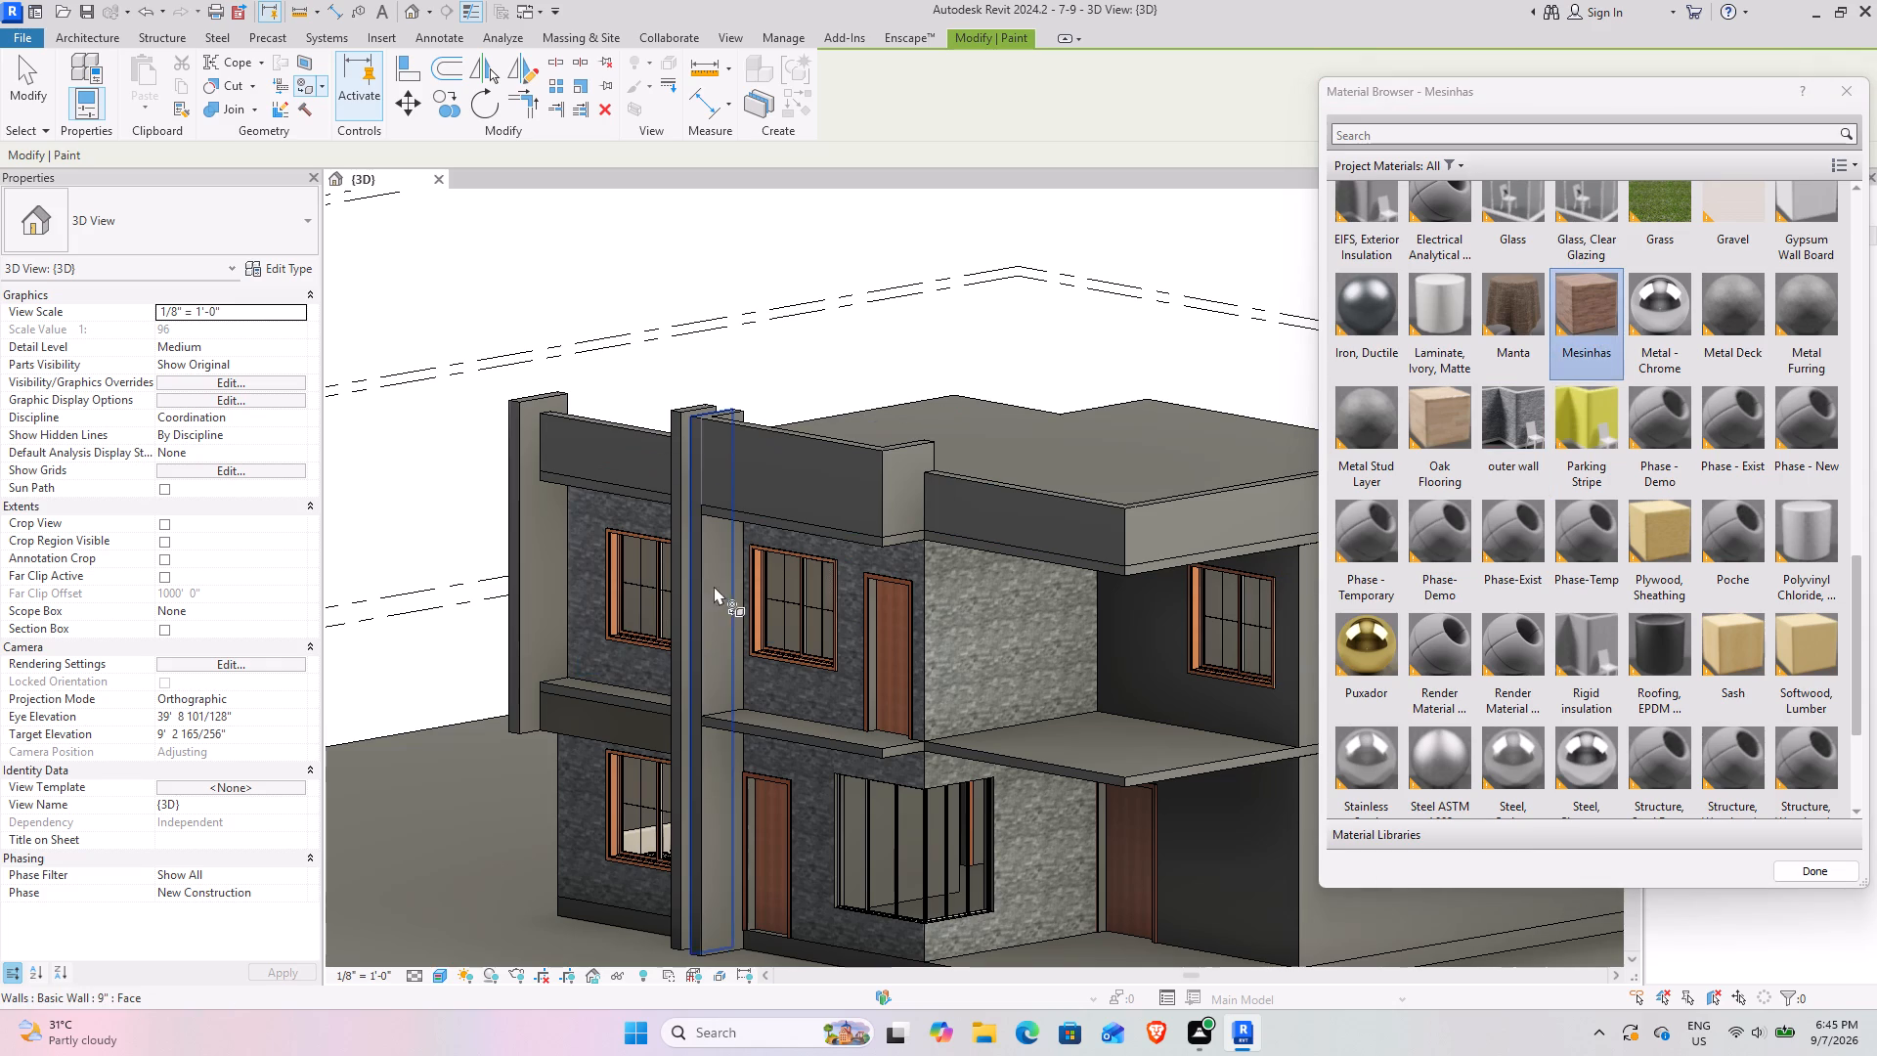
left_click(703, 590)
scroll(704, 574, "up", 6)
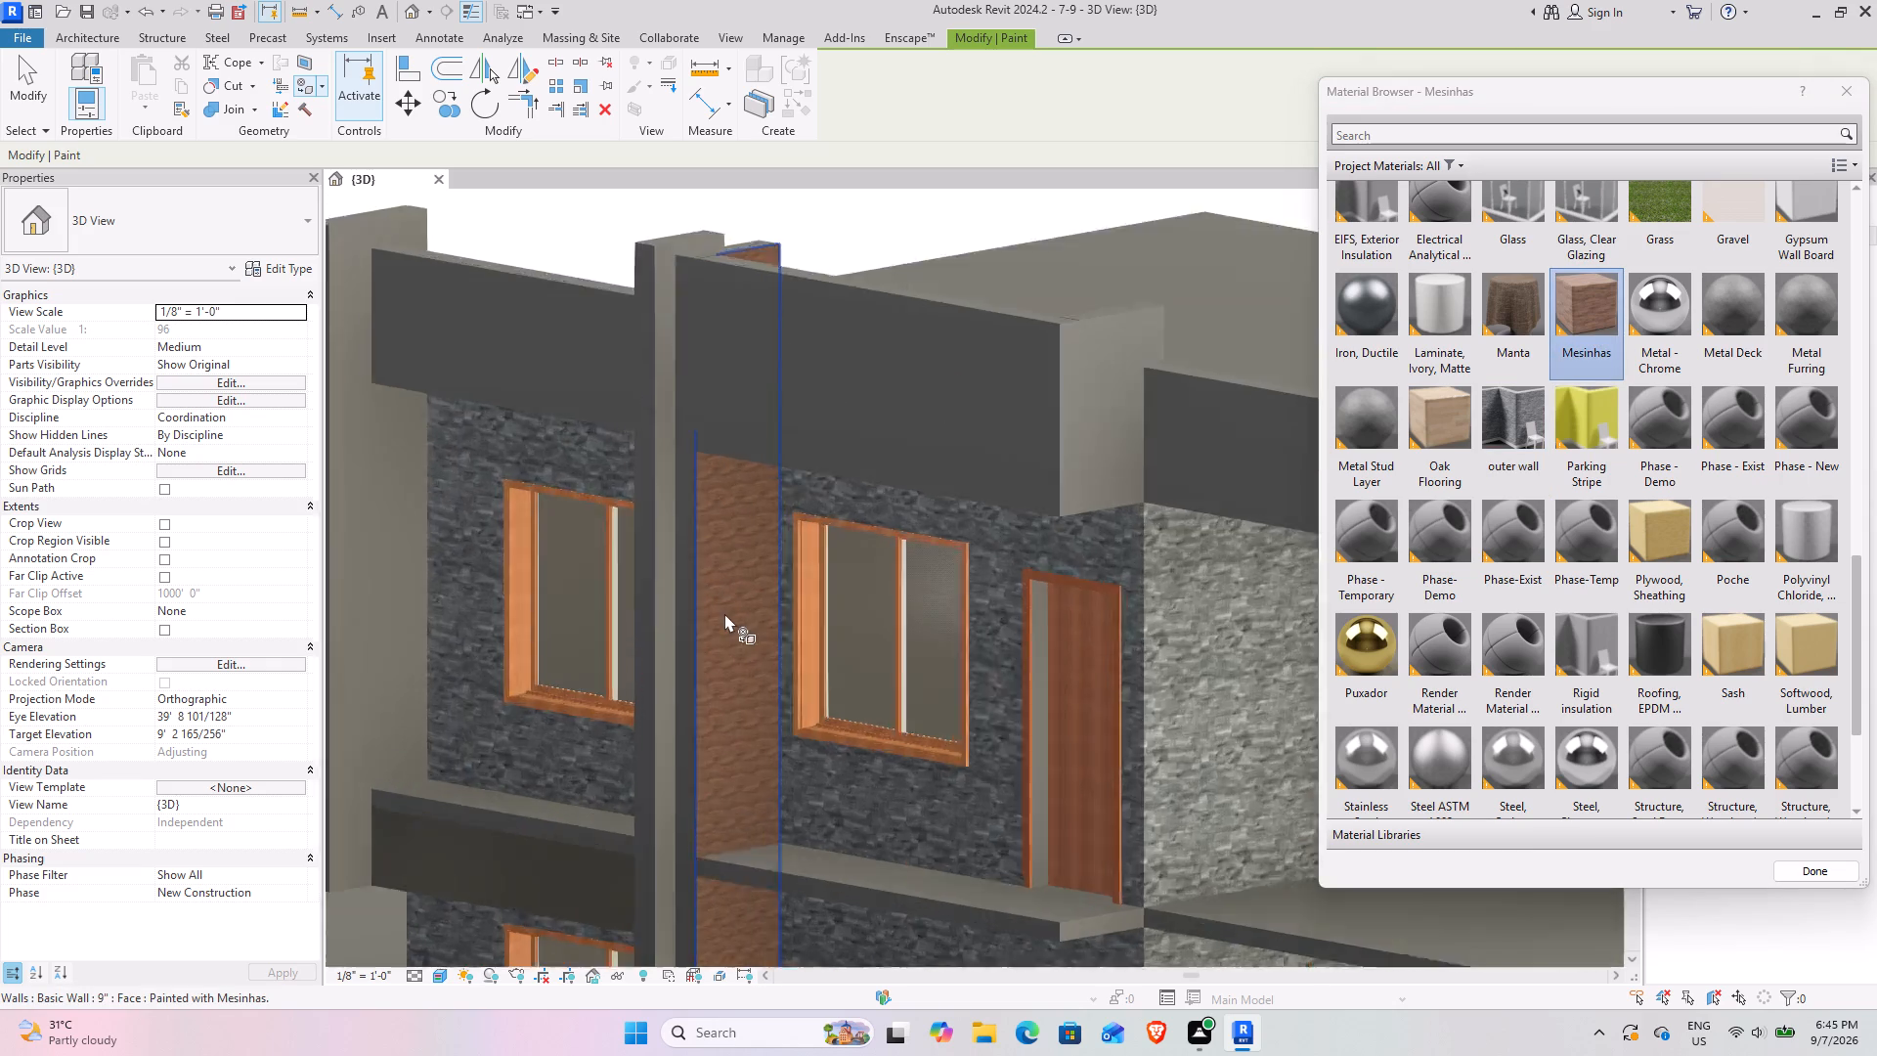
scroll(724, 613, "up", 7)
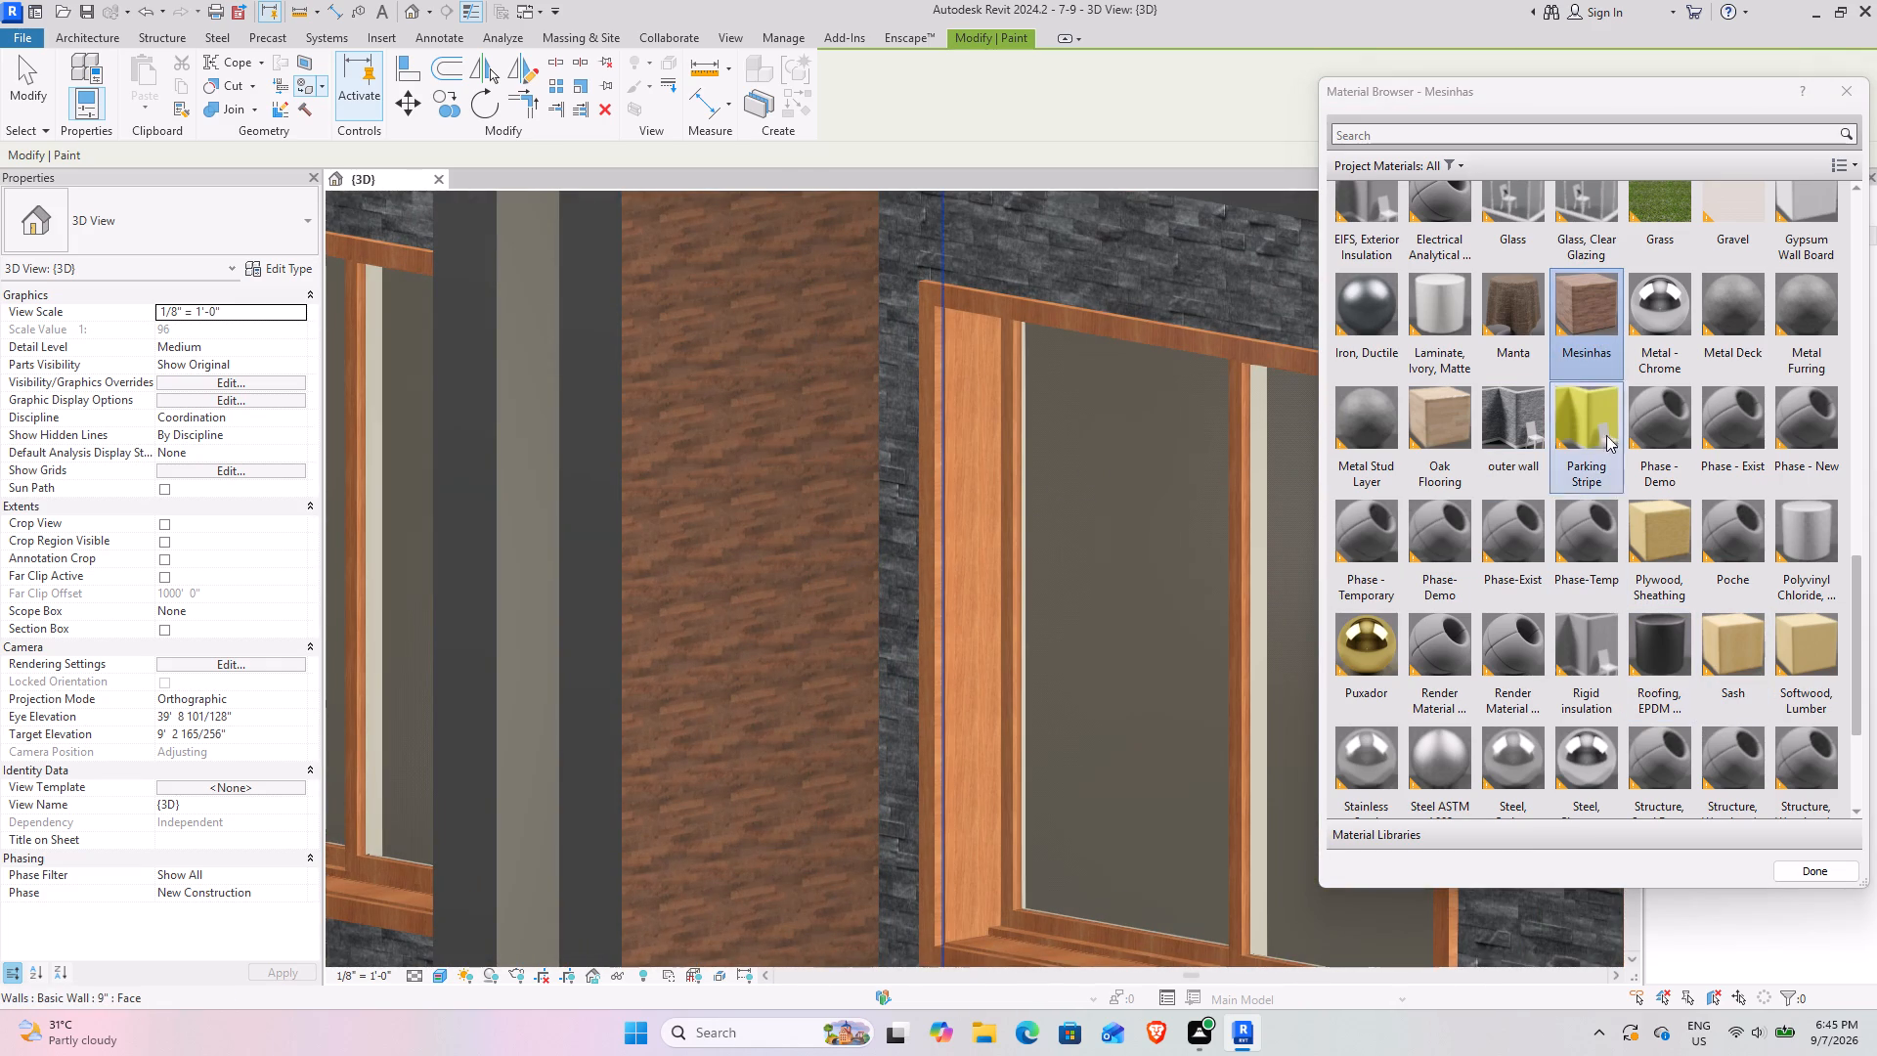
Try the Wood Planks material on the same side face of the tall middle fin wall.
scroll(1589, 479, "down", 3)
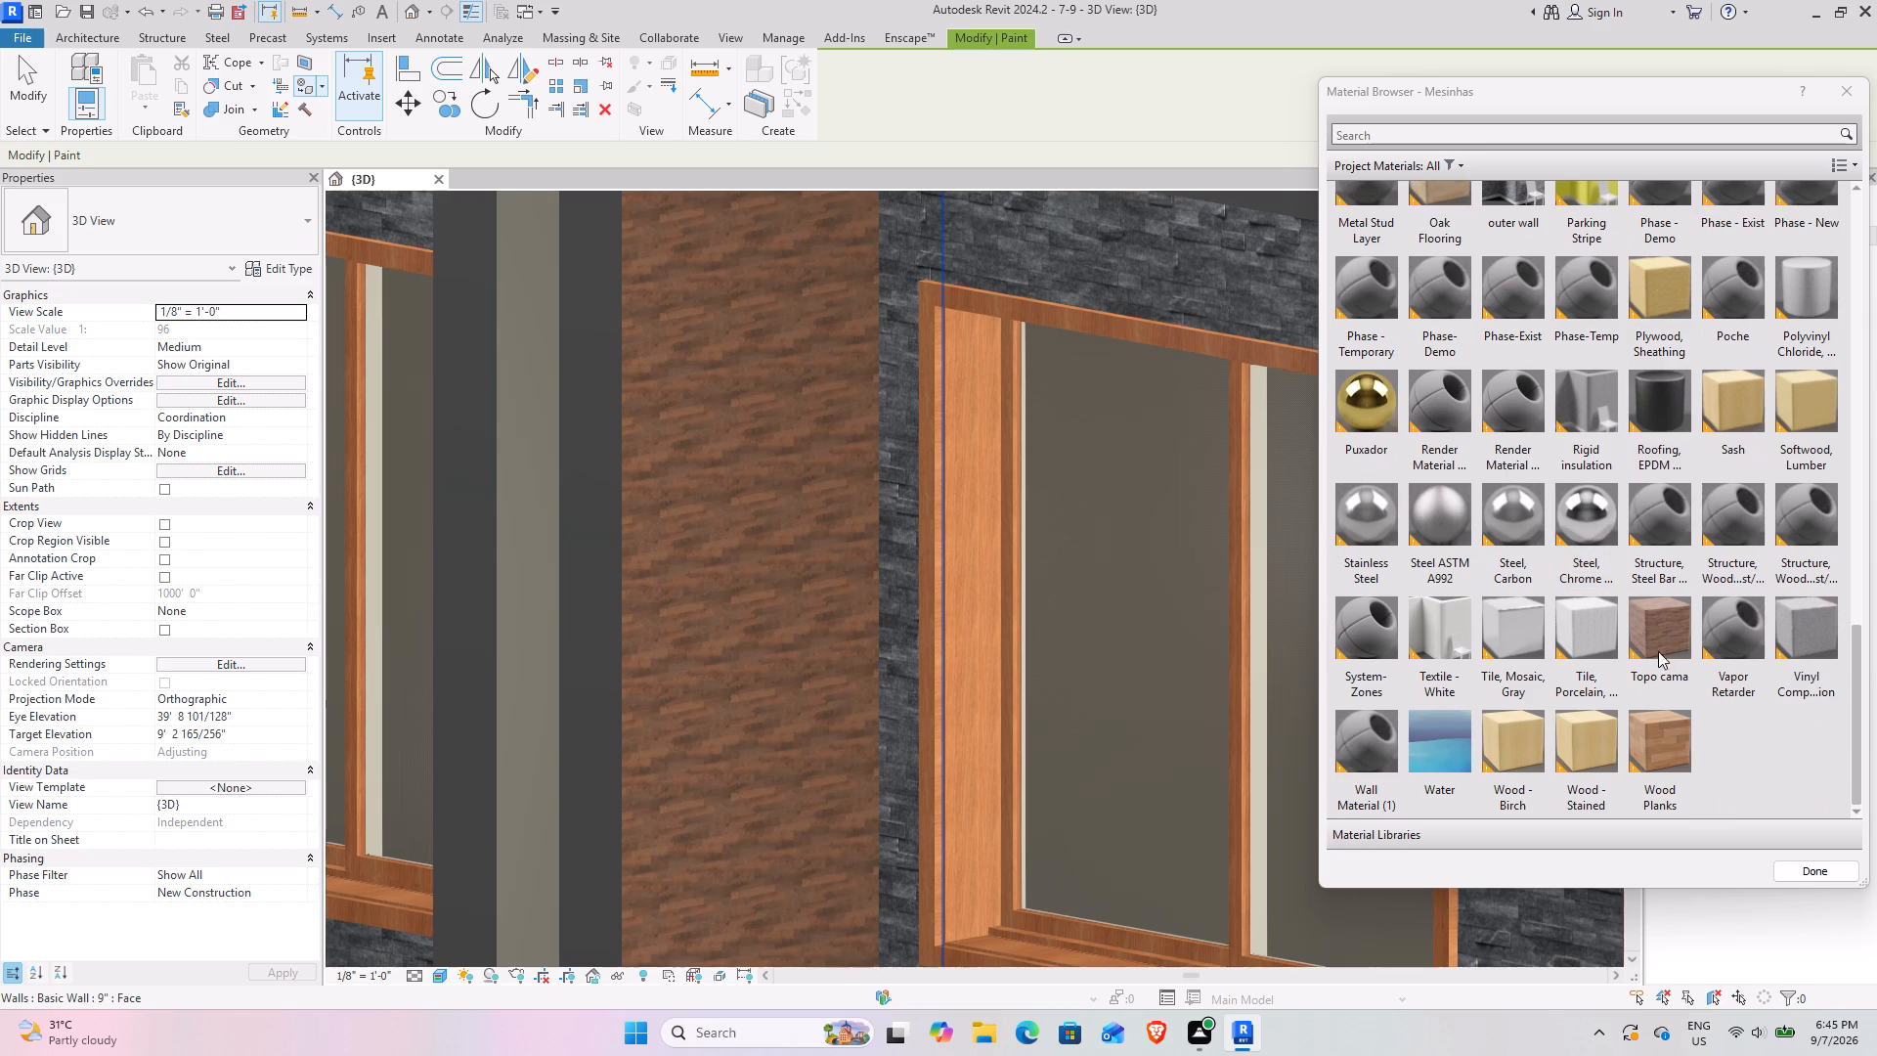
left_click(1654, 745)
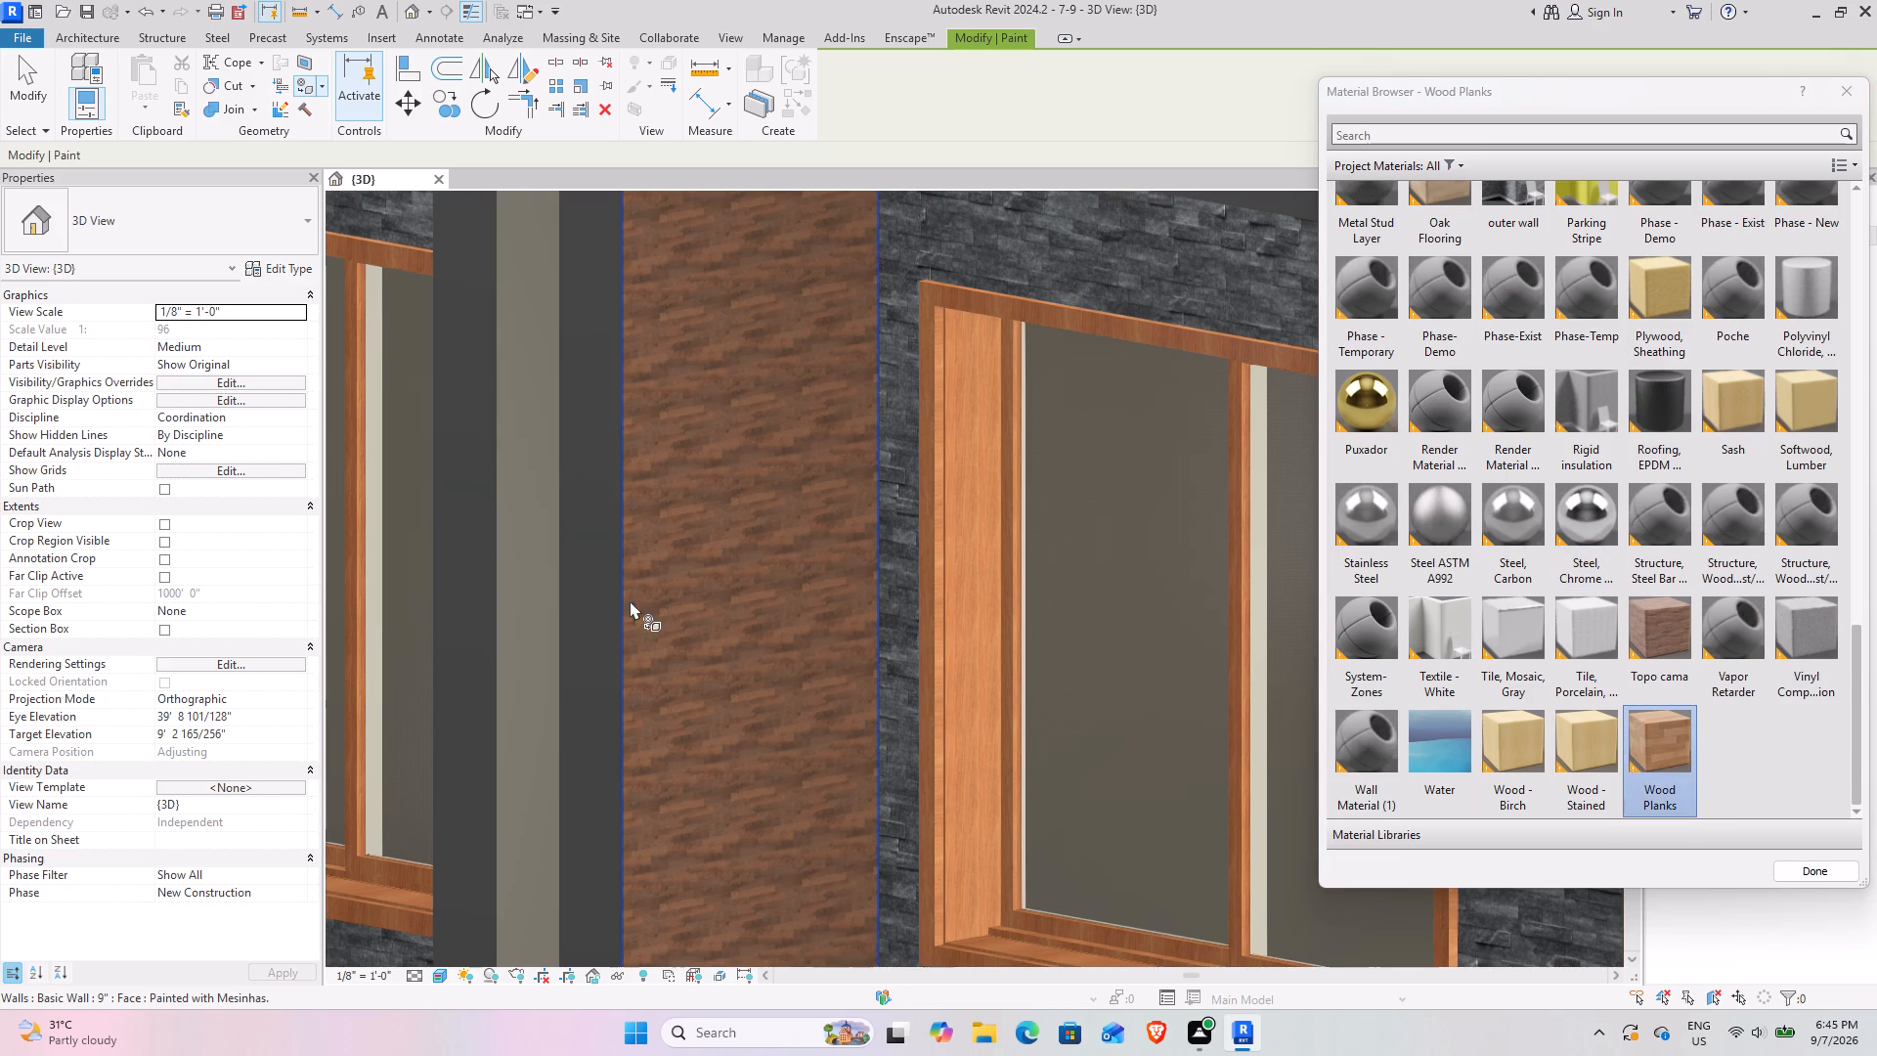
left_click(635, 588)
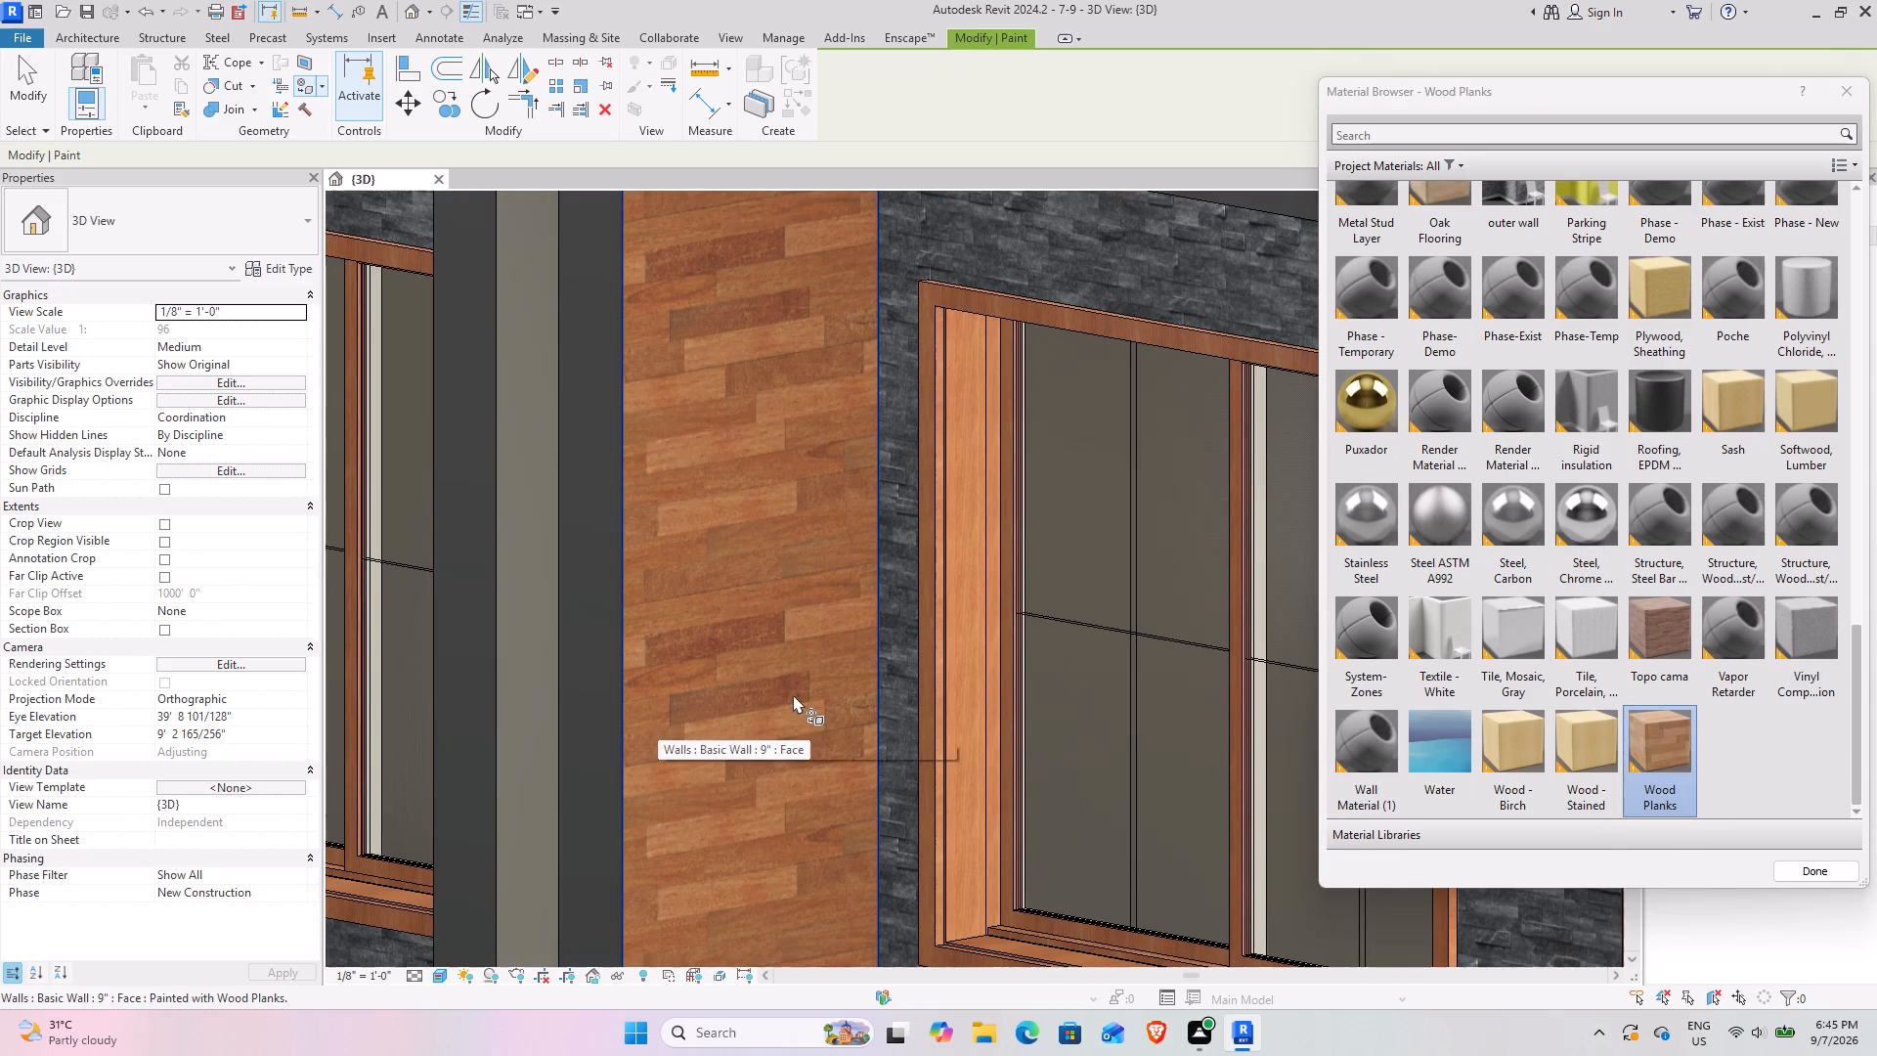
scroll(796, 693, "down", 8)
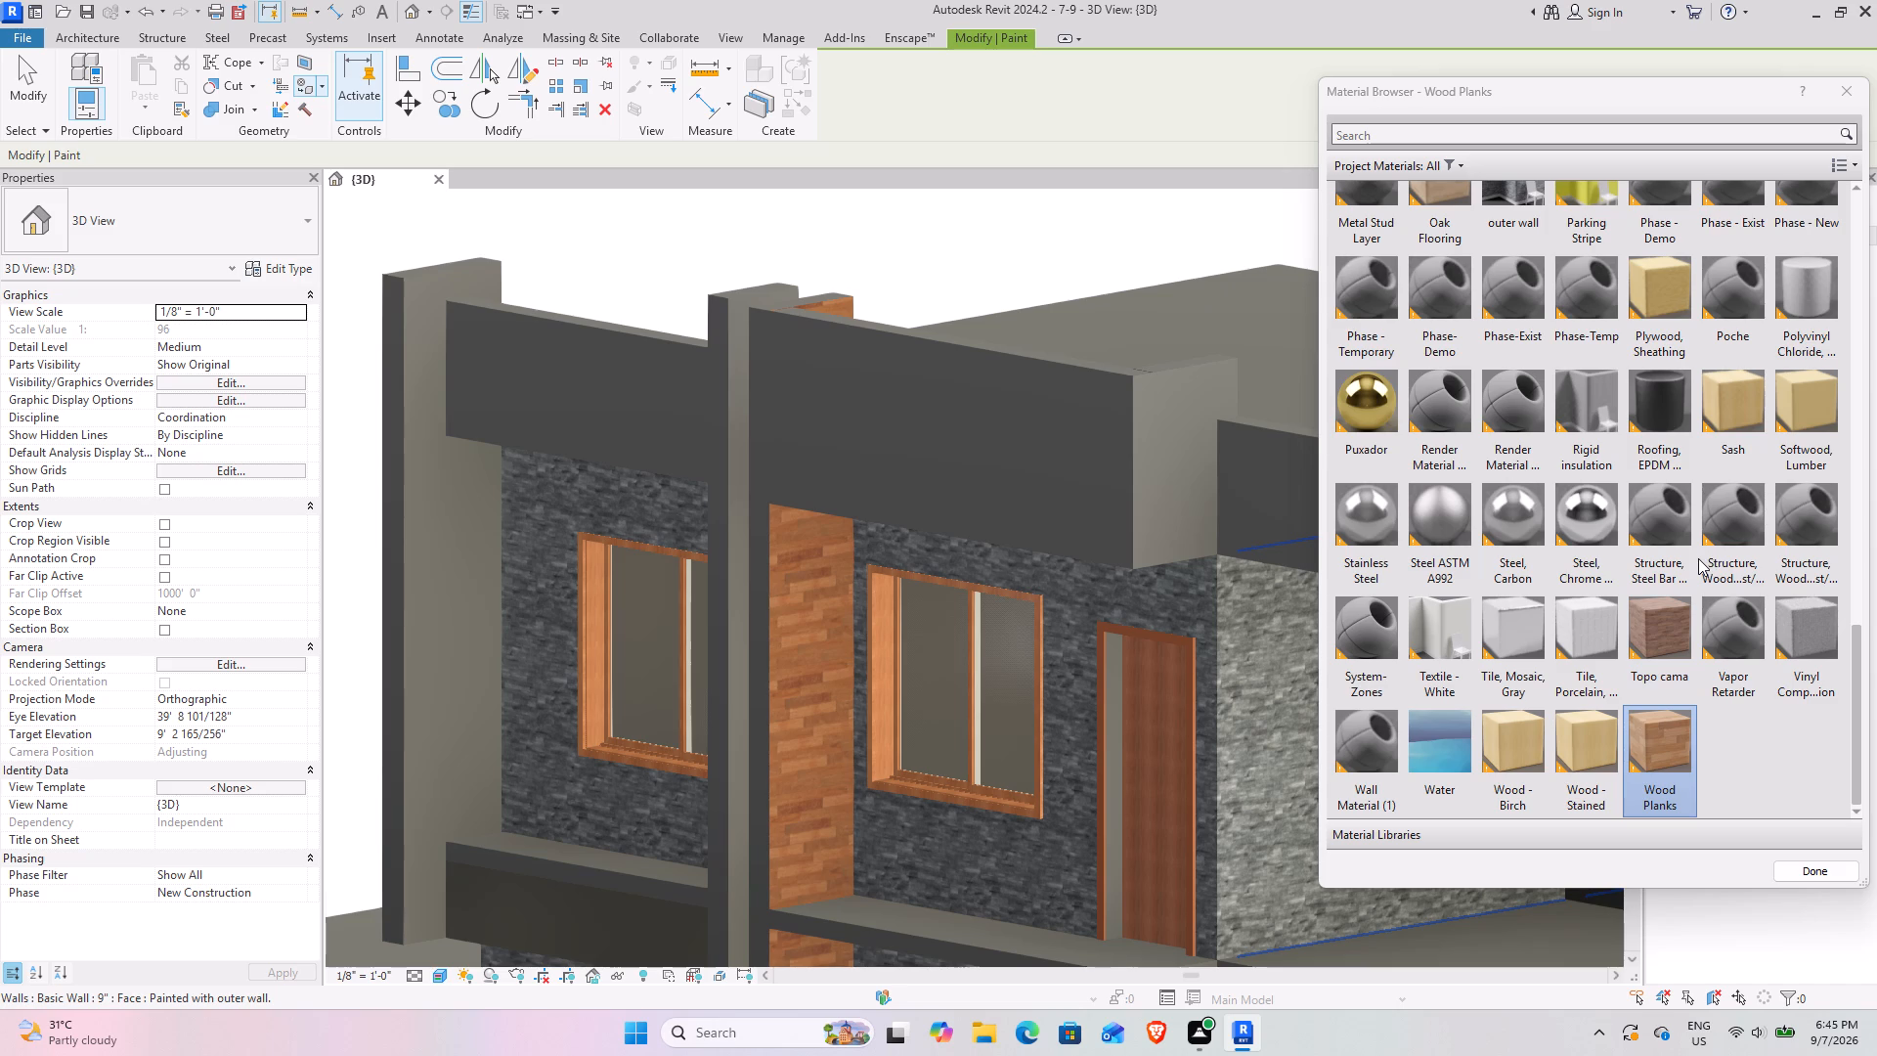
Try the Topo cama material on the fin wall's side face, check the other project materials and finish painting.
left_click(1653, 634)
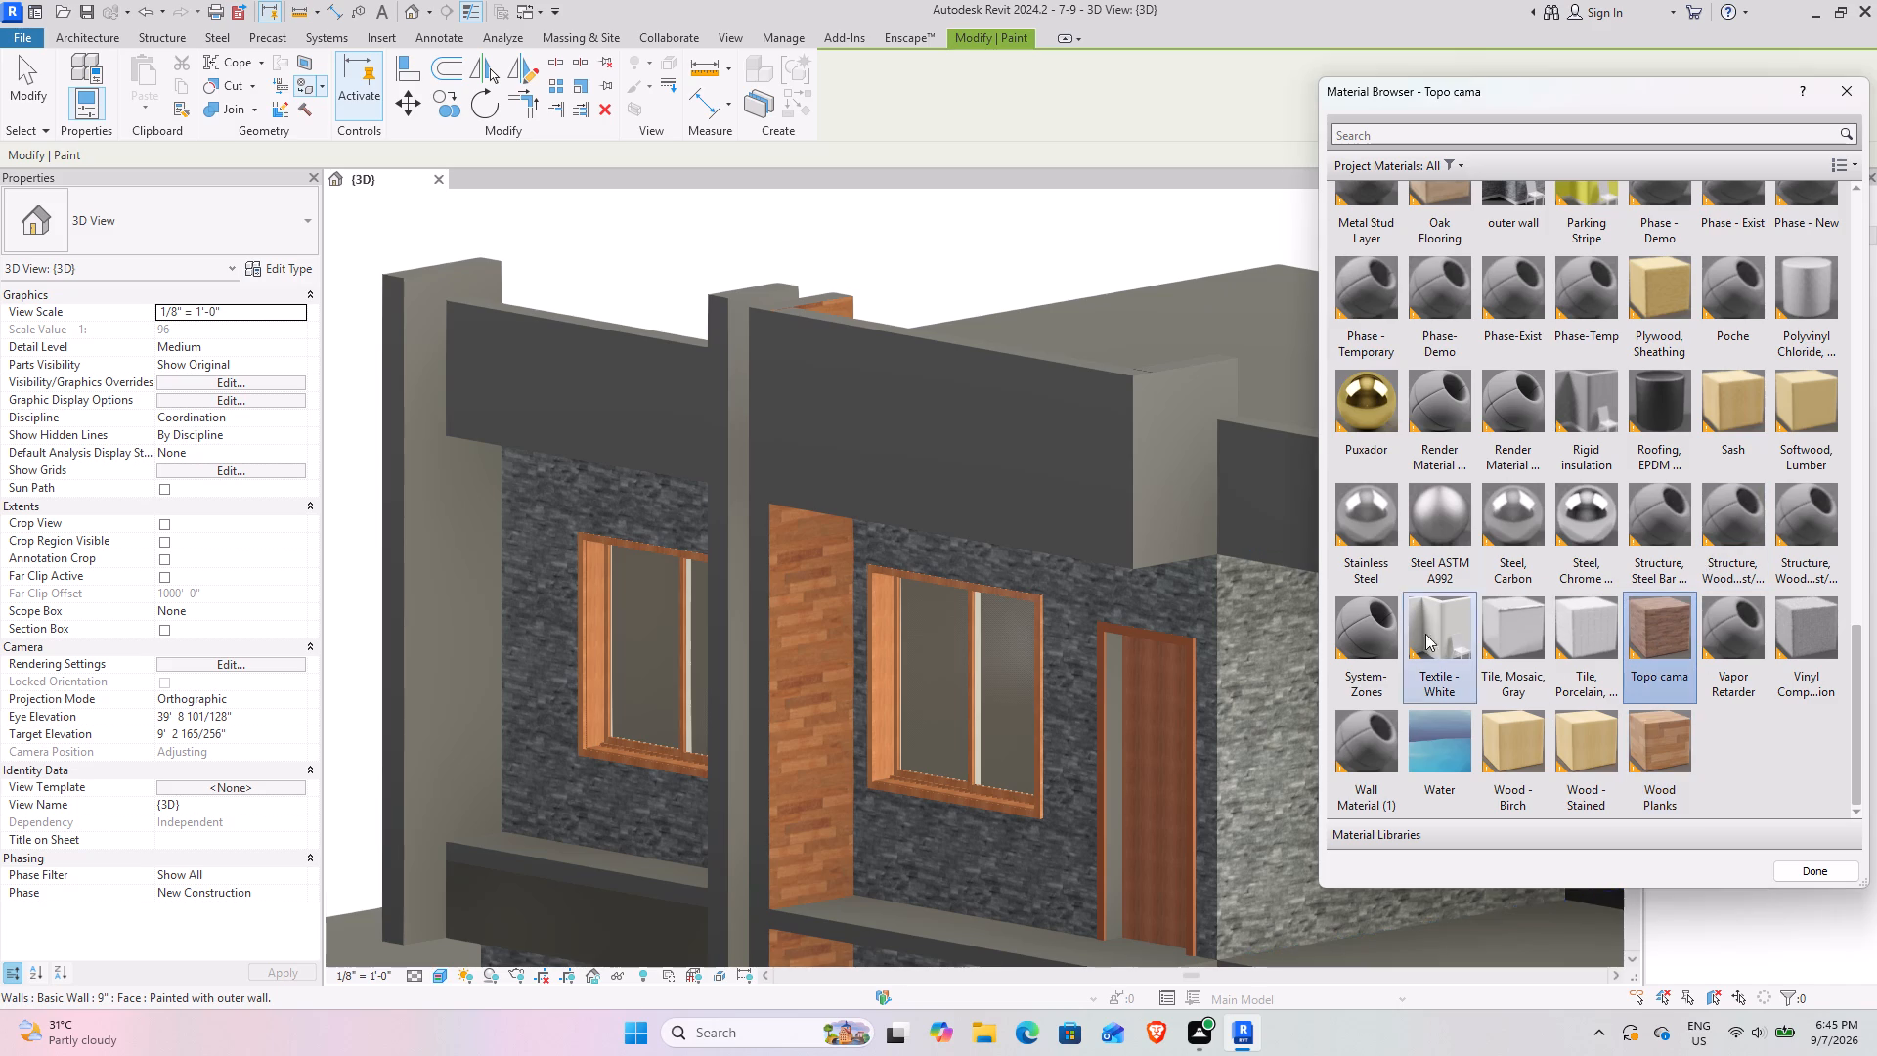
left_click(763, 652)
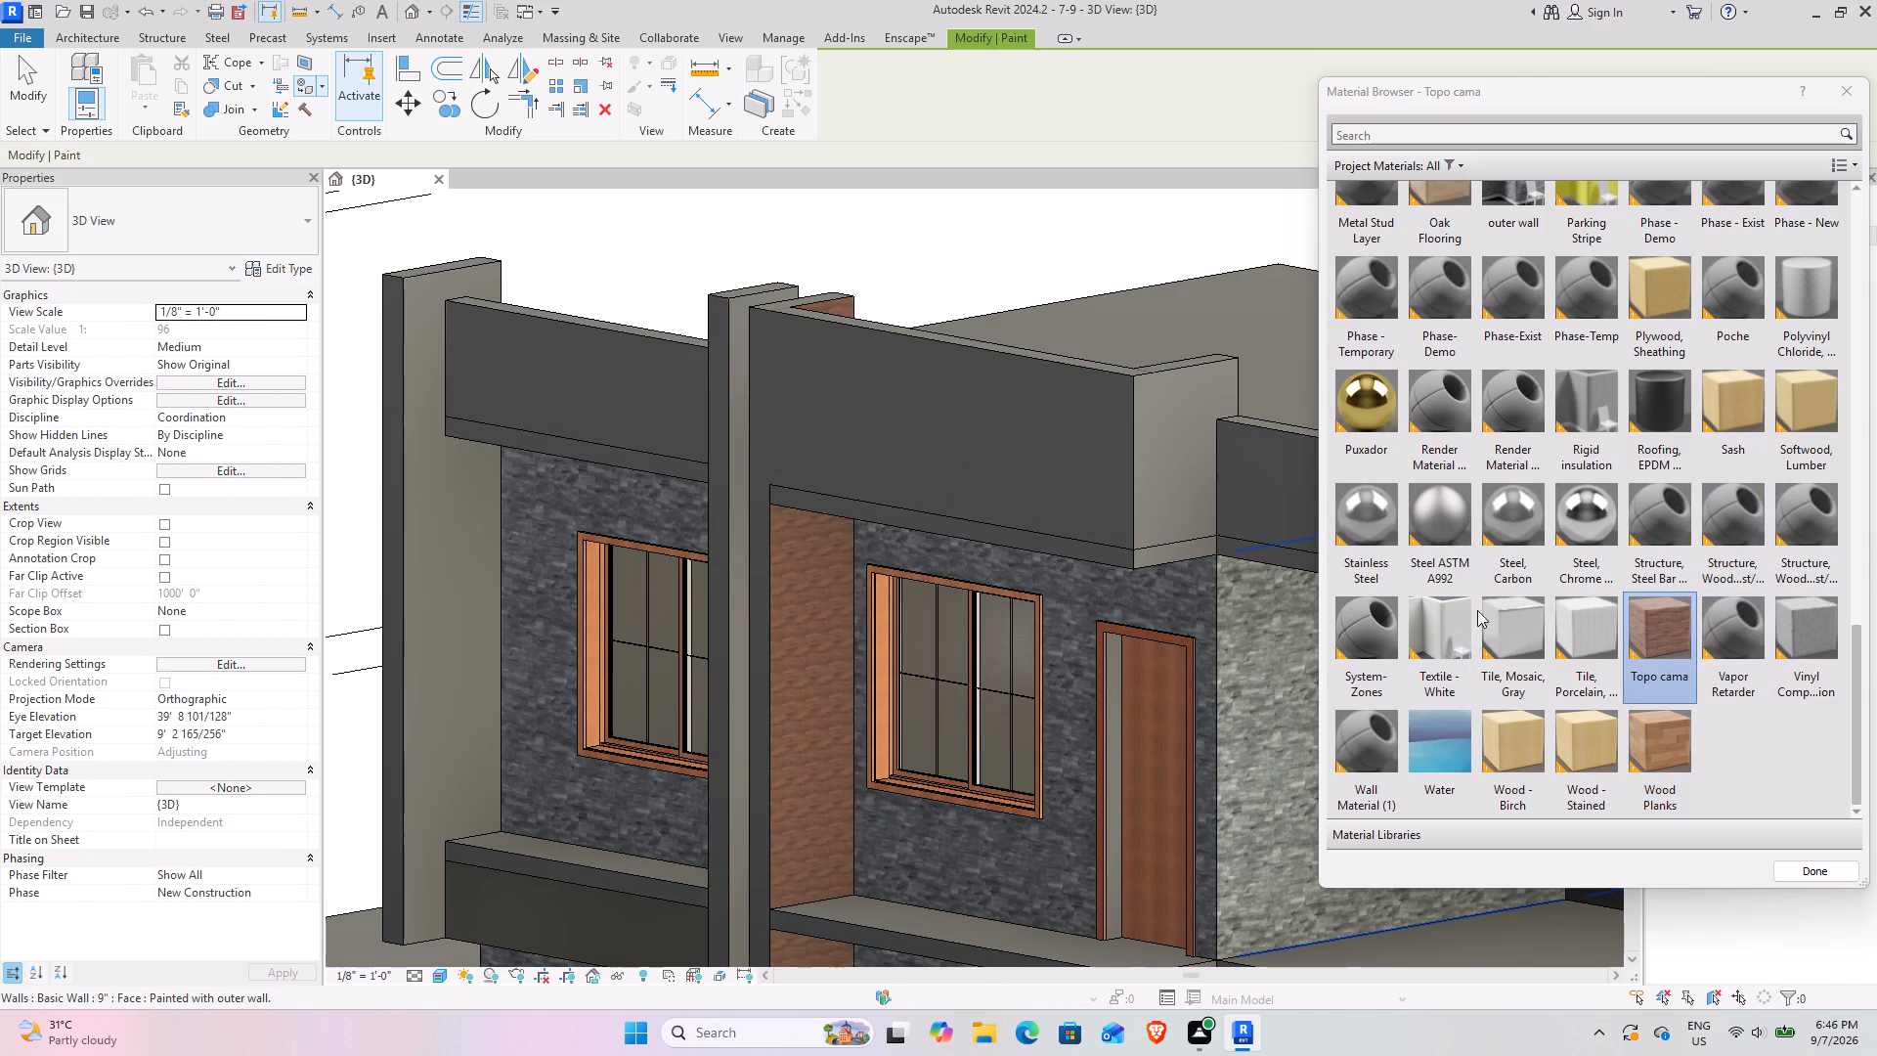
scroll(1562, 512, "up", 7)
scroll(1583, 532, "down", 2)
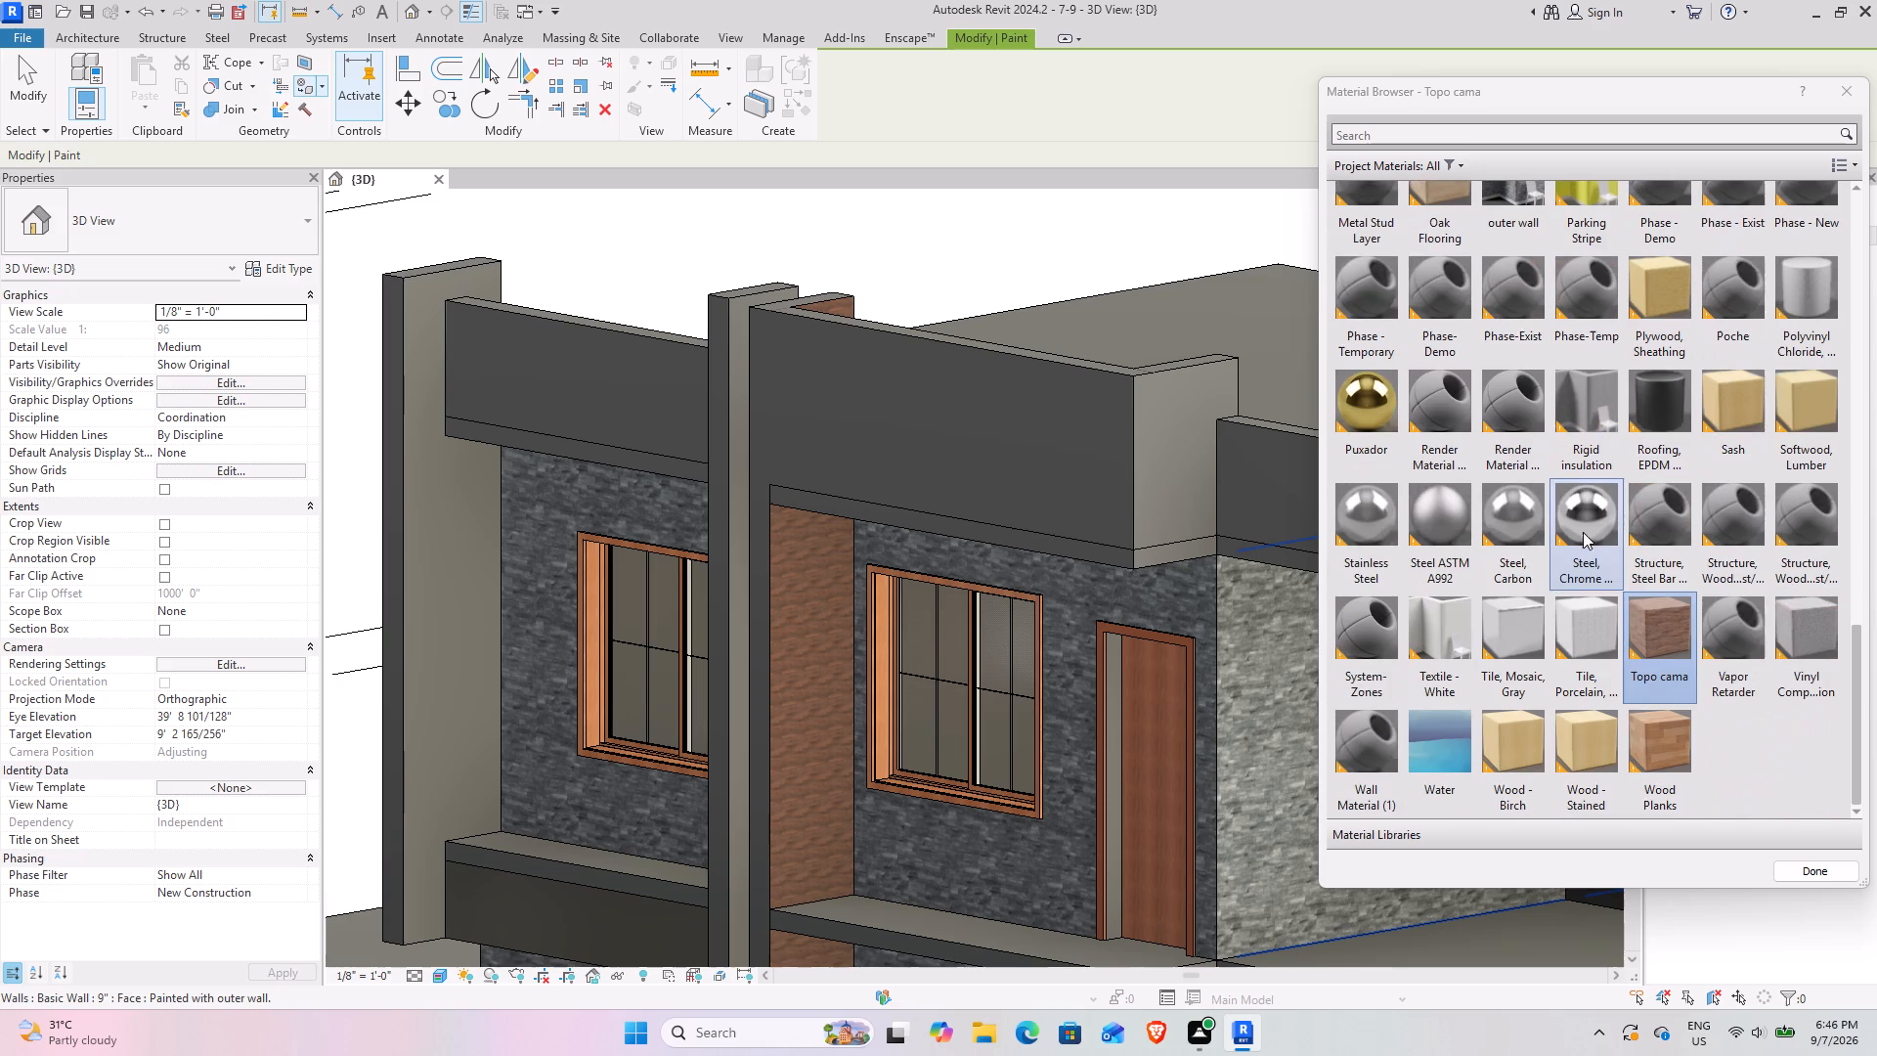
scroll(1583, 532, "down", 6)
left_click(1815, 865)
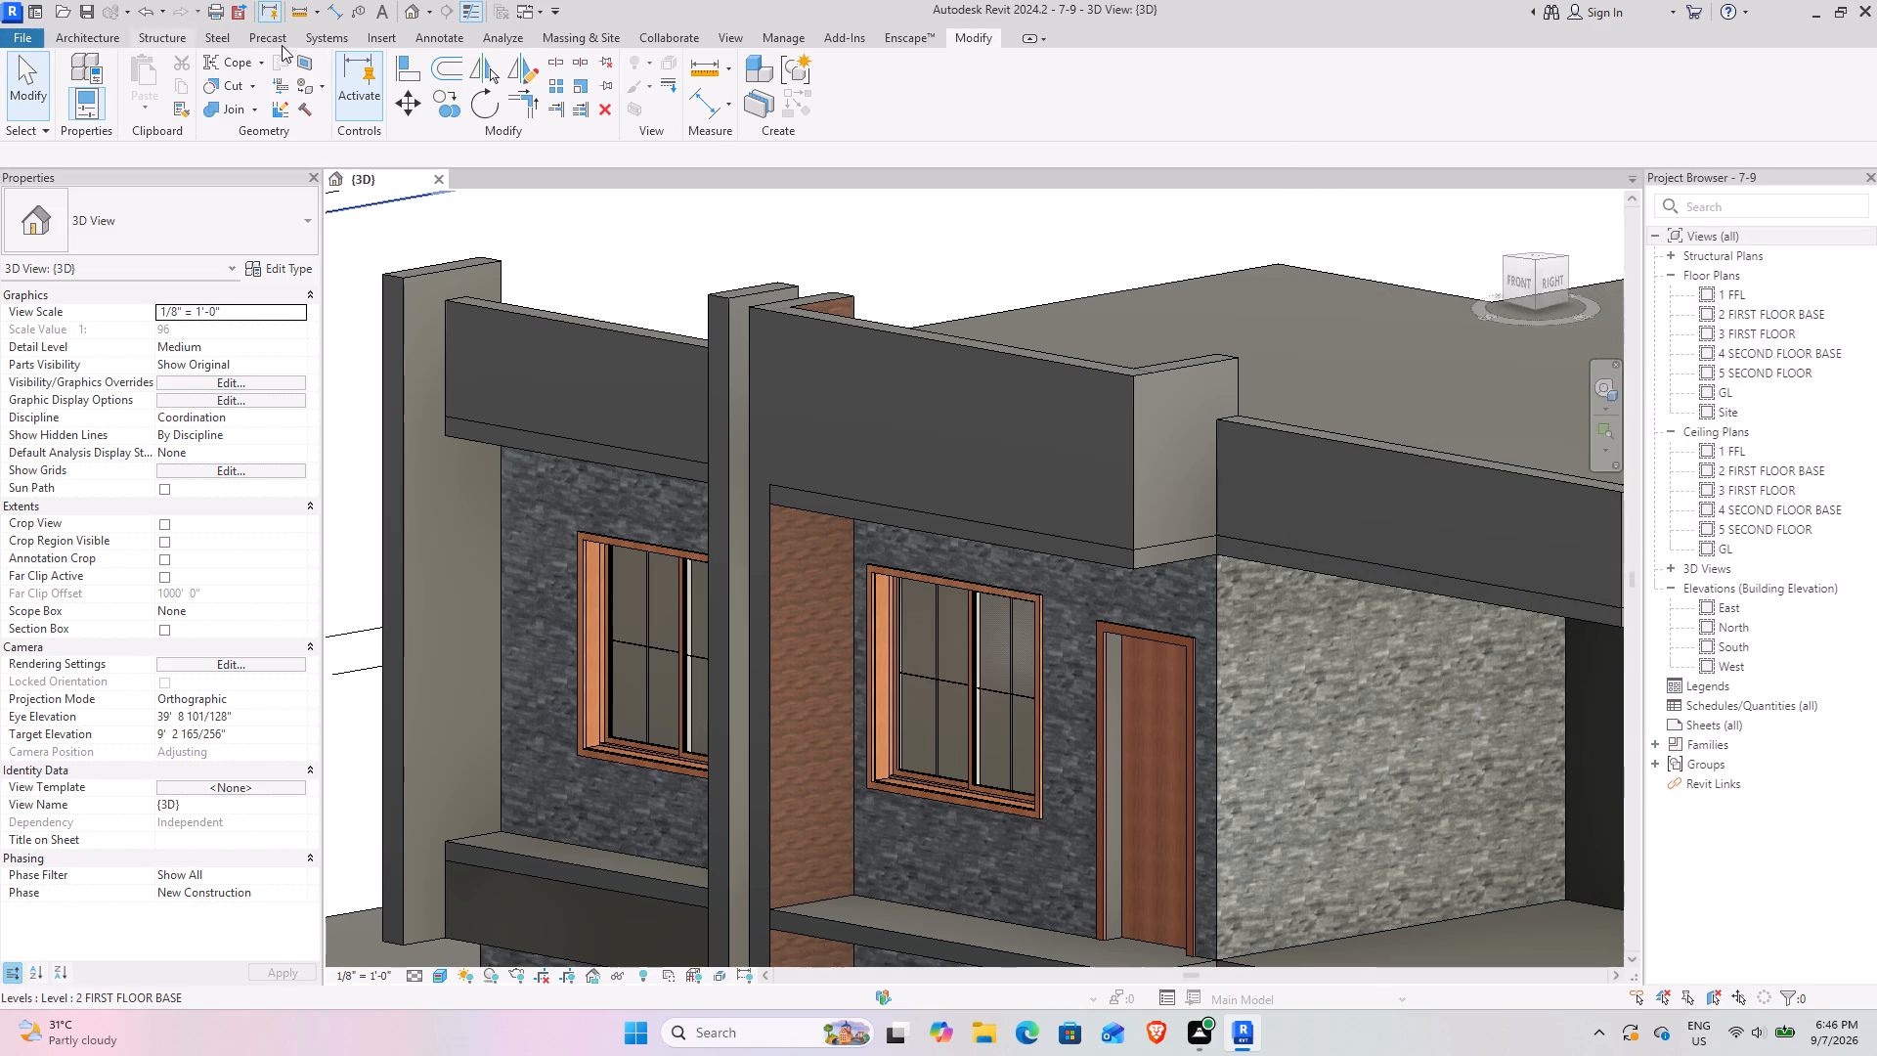
Rename the project material Default New Material as "st wall" and save the change.
left_click(789, 29)
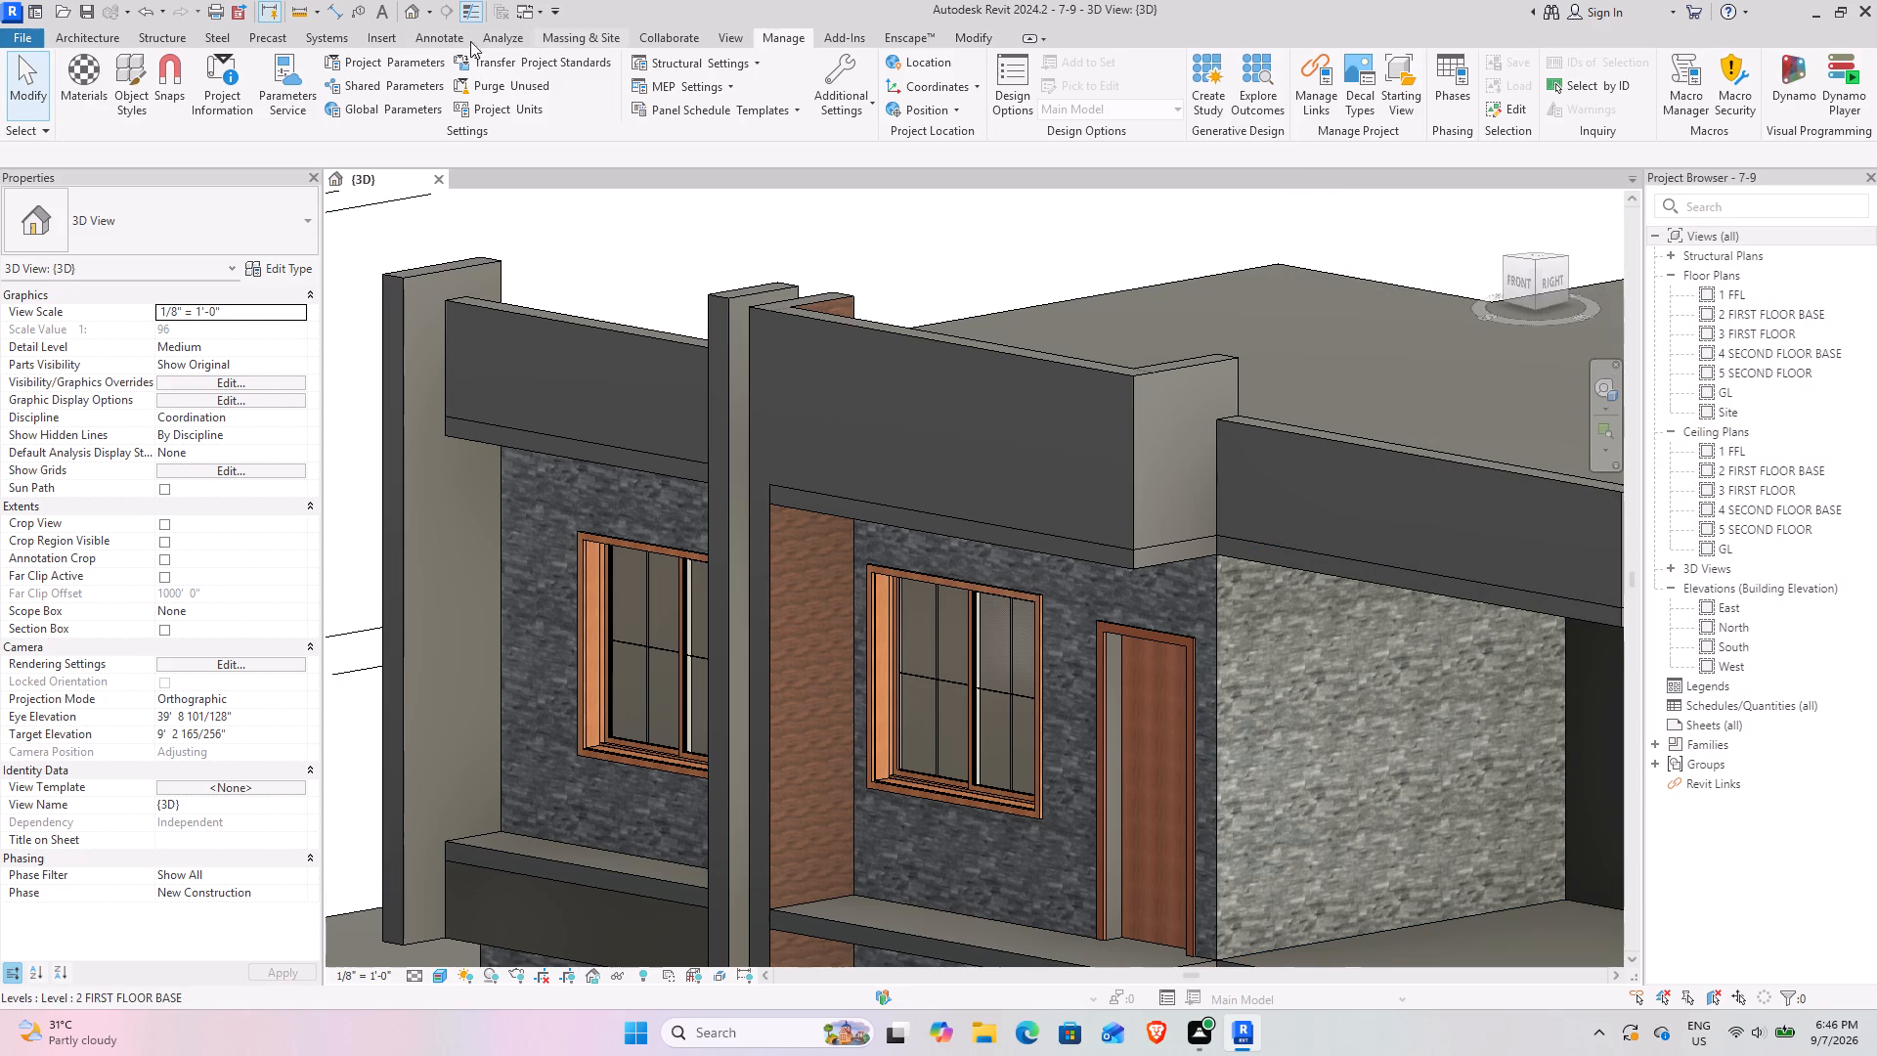
left_click(81, 84)
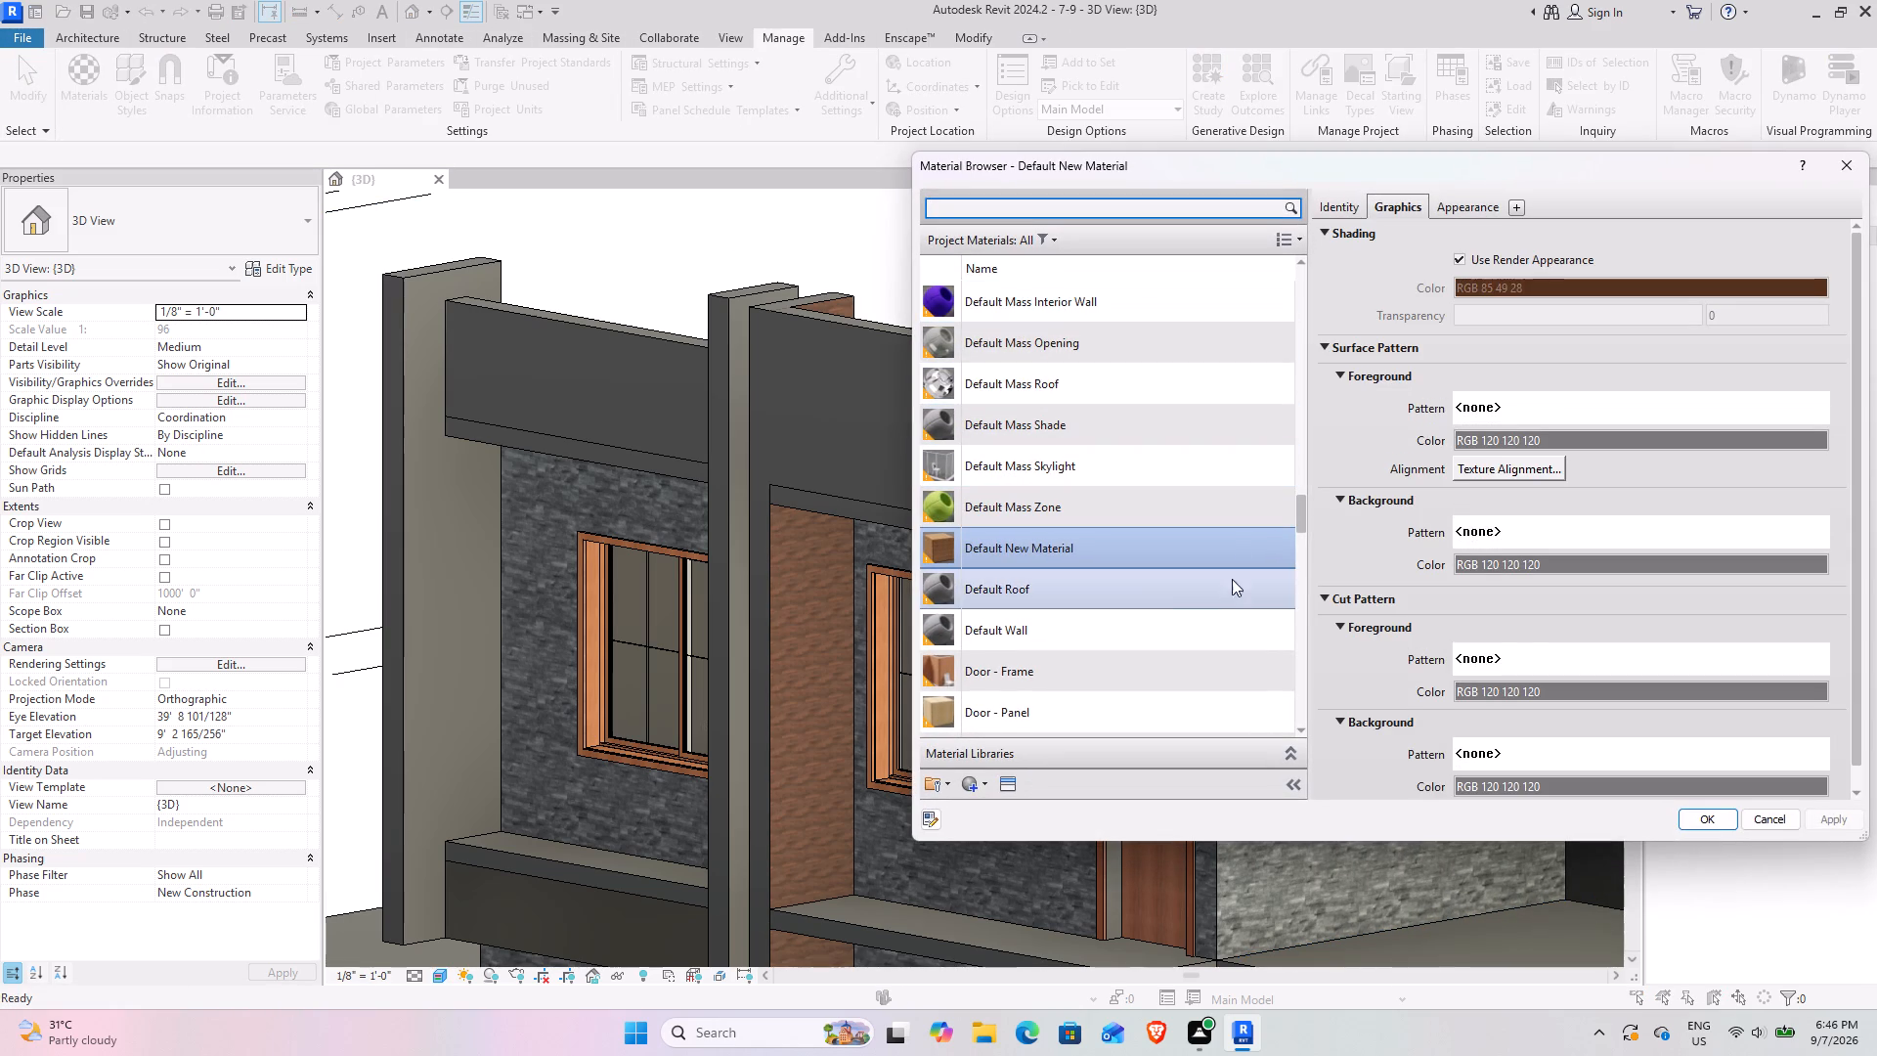
left_click(1346, 198)
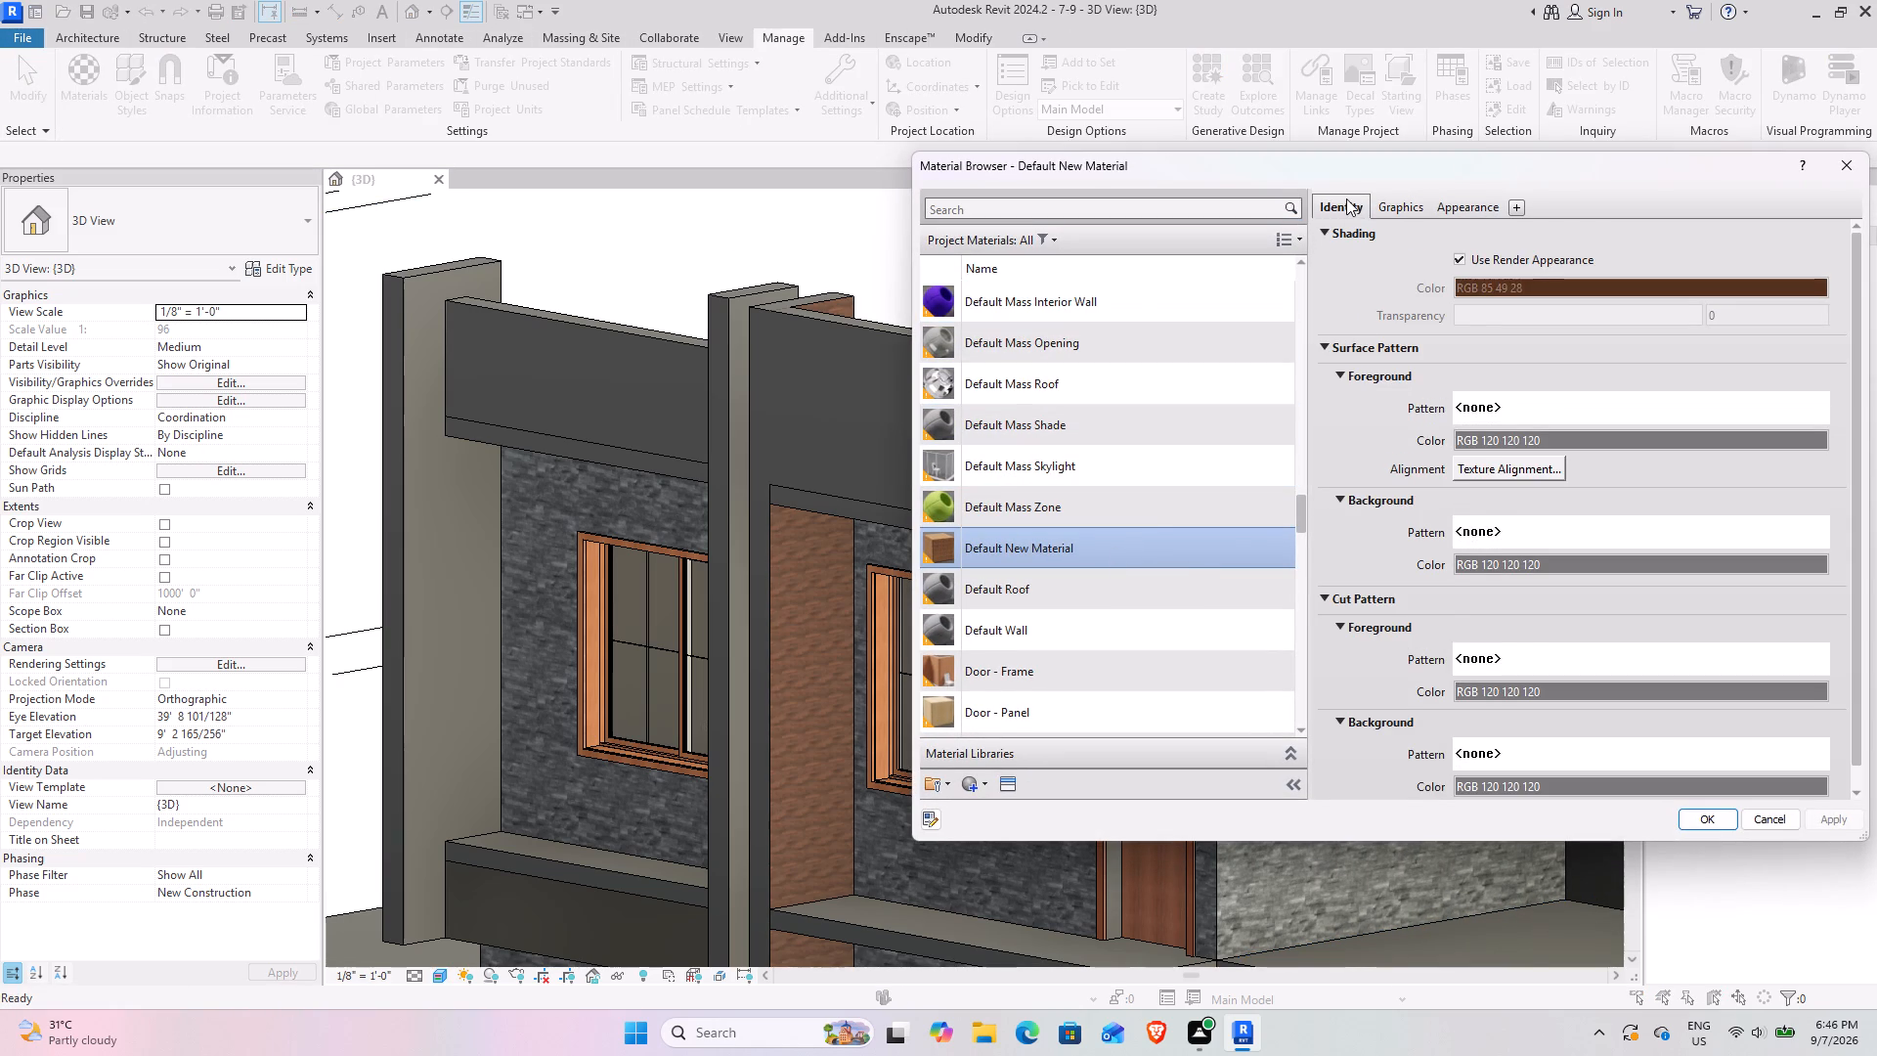
left_click(1600, 244)
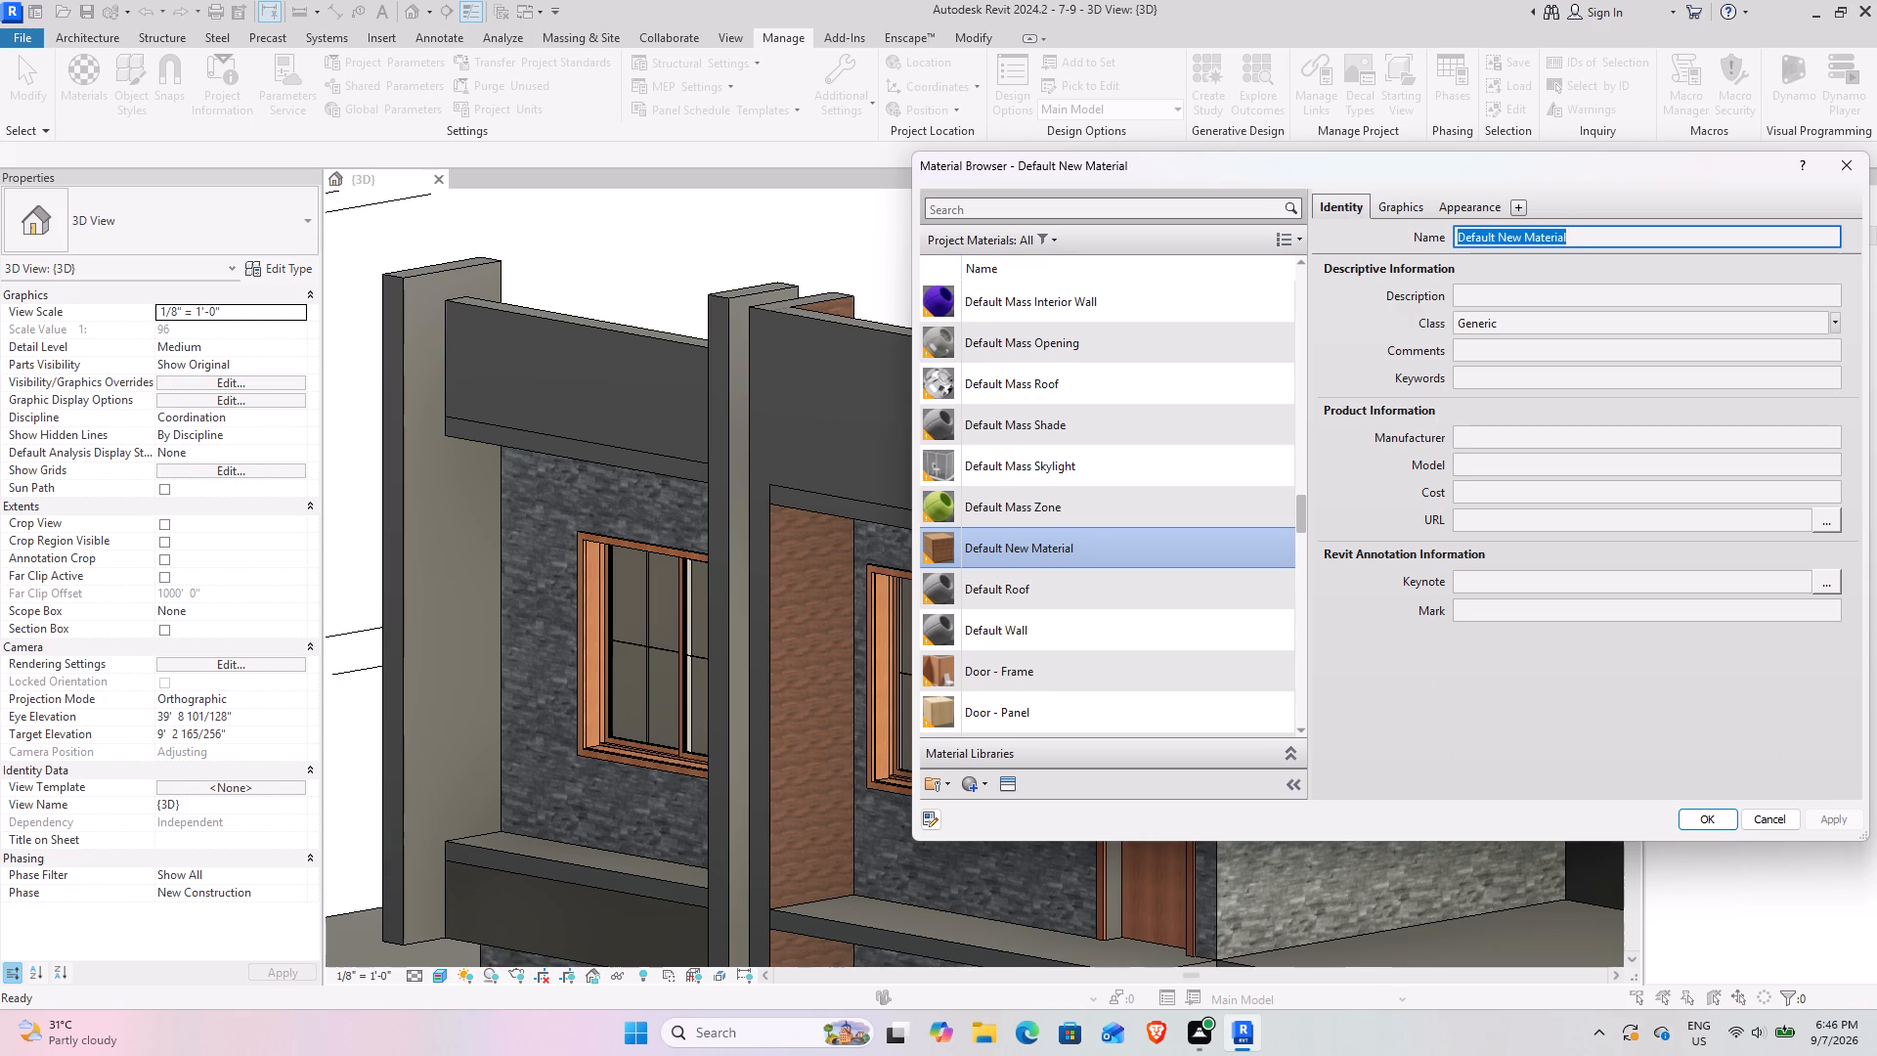
type("wood")
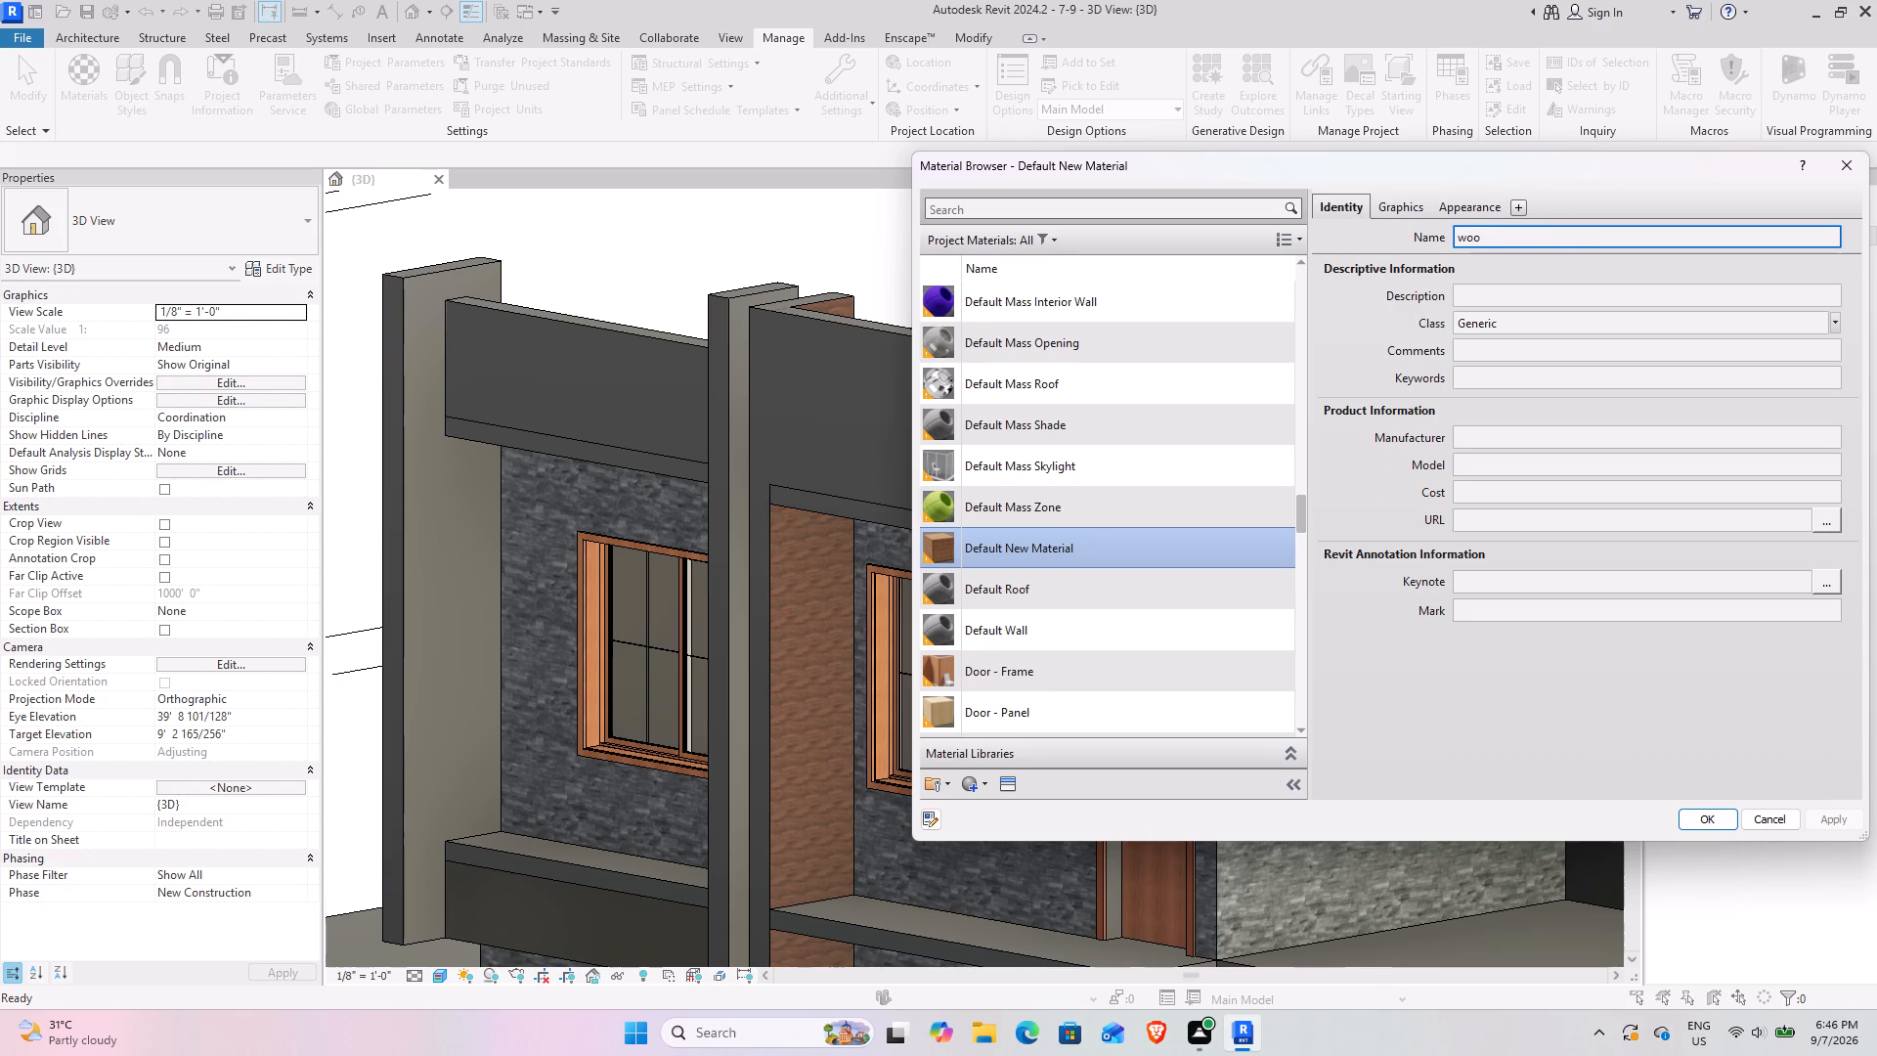
key("space")
key("BackSpace")
key("BackSpace")
key("BackSpace")
key("BackSpace")
key("BackSpace")
type("st wall")
left_click(1707, 821)
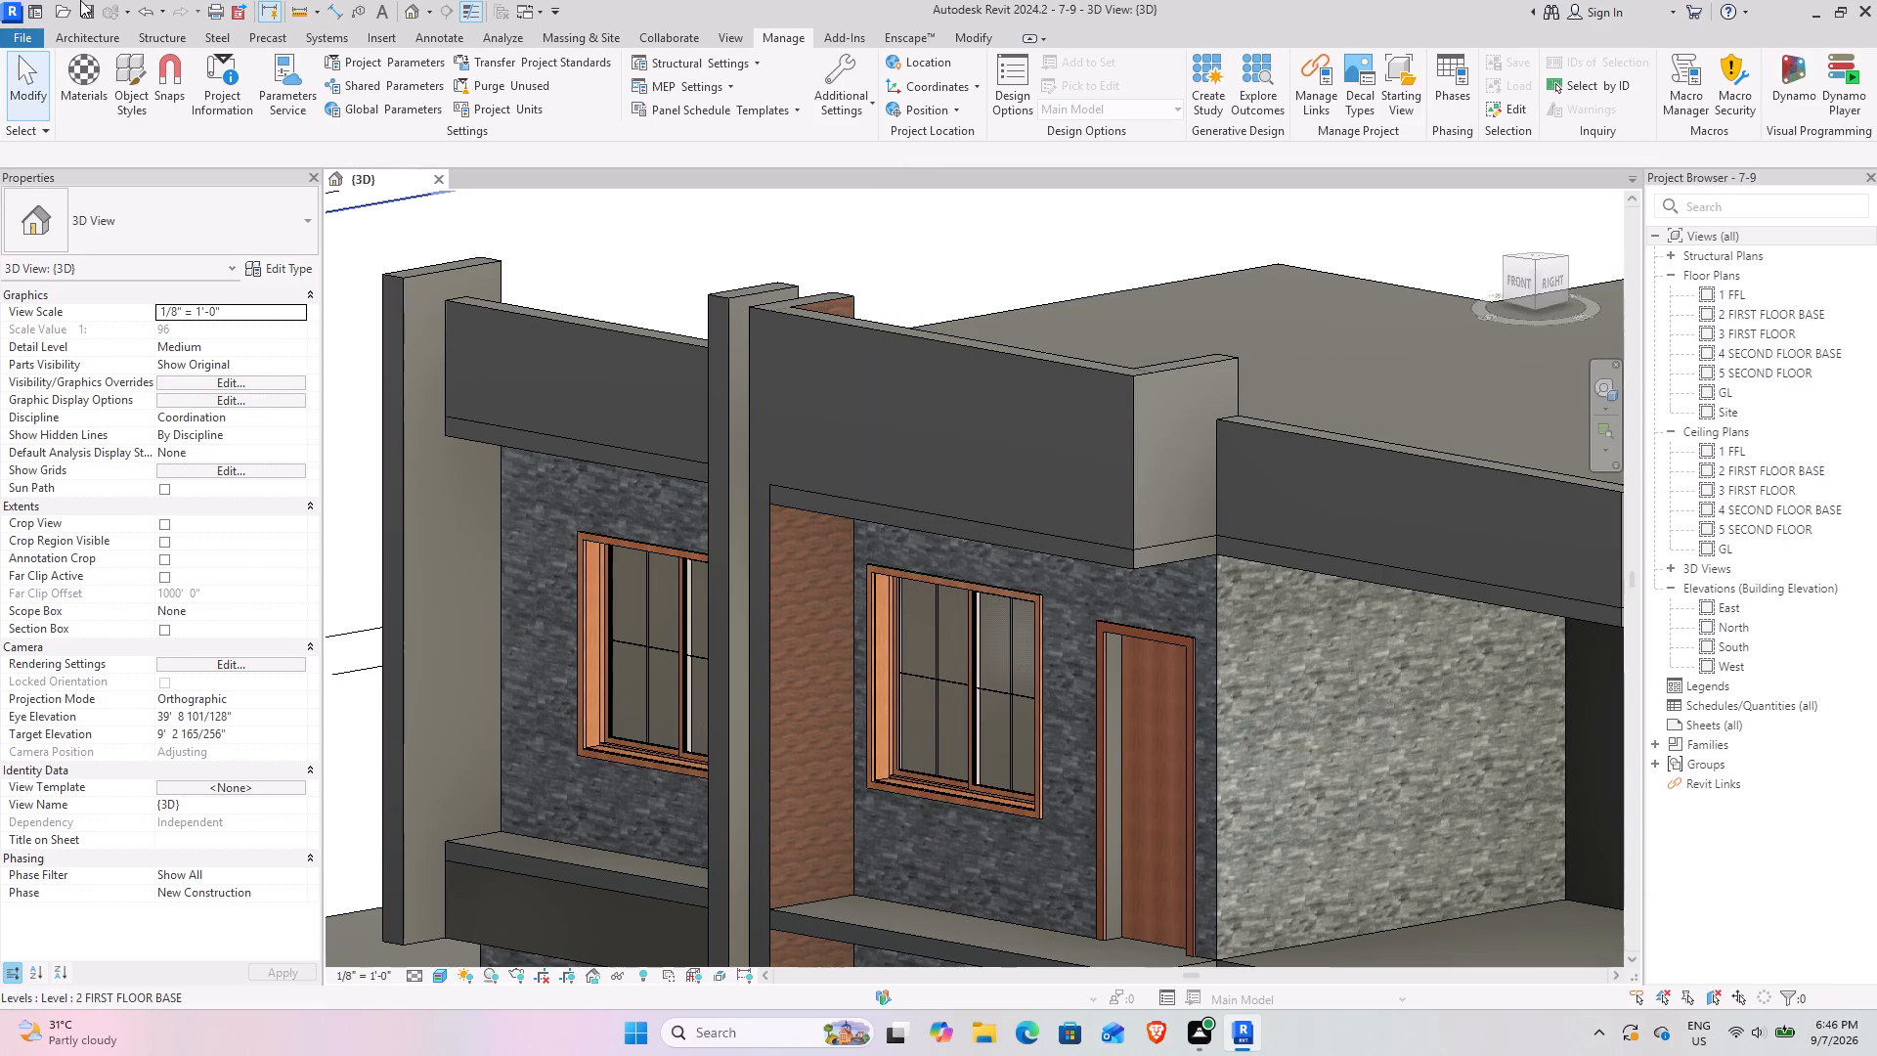
Paint the side face of the tall middle fin wall with the st wall material and check its texture up close.
left_click(972, 38)
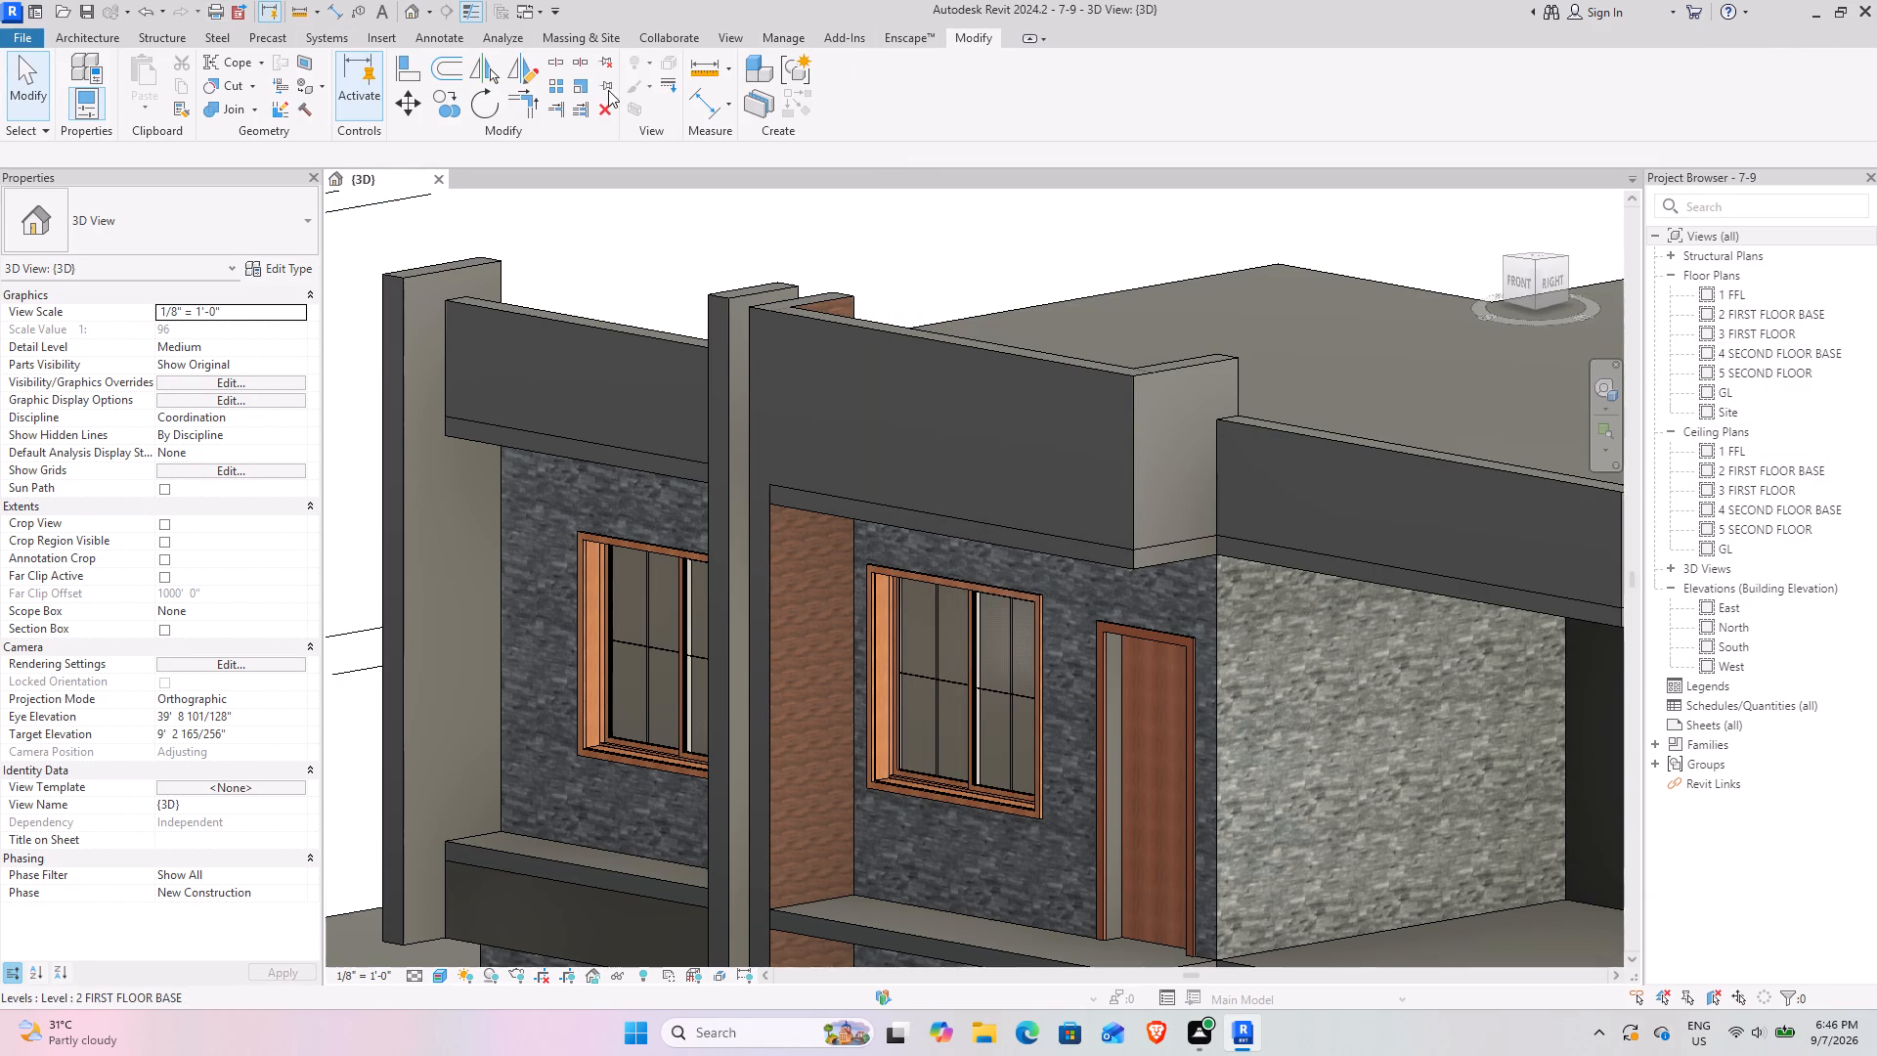
left_click(298, 81)
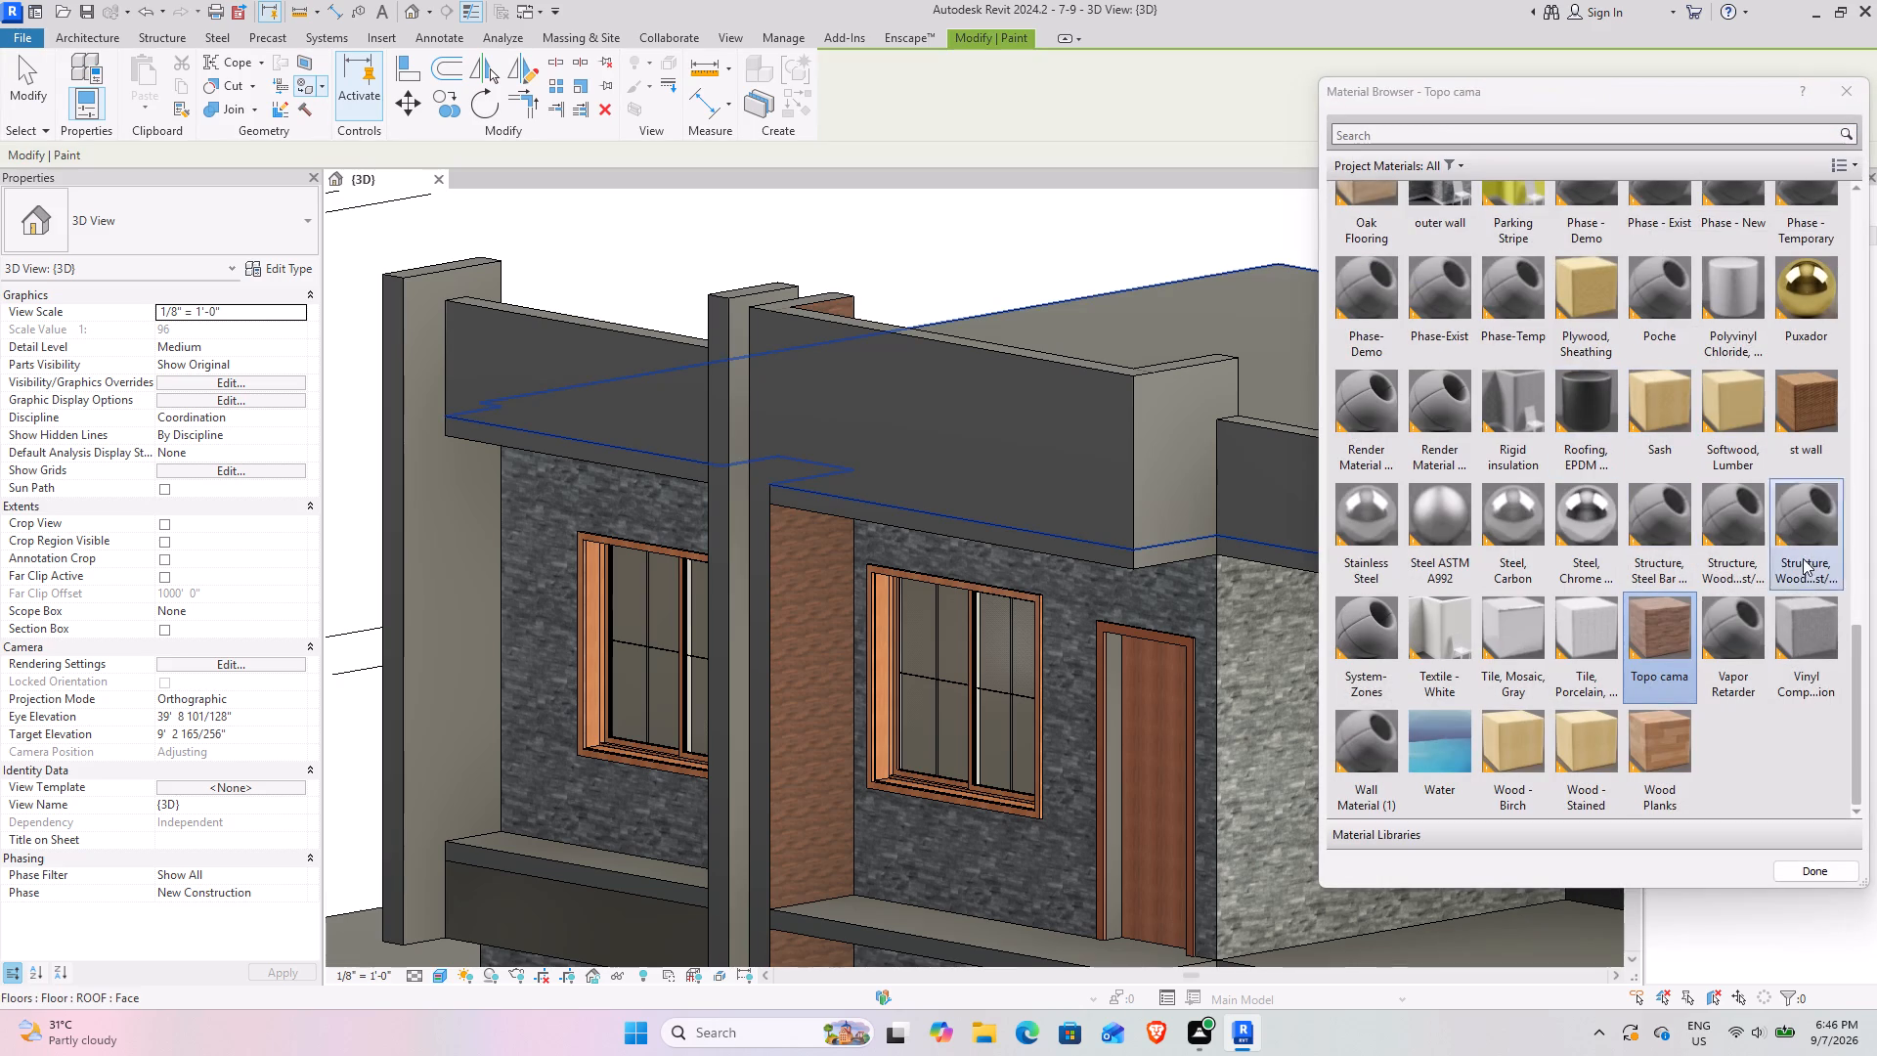
left_click(1822, 381)
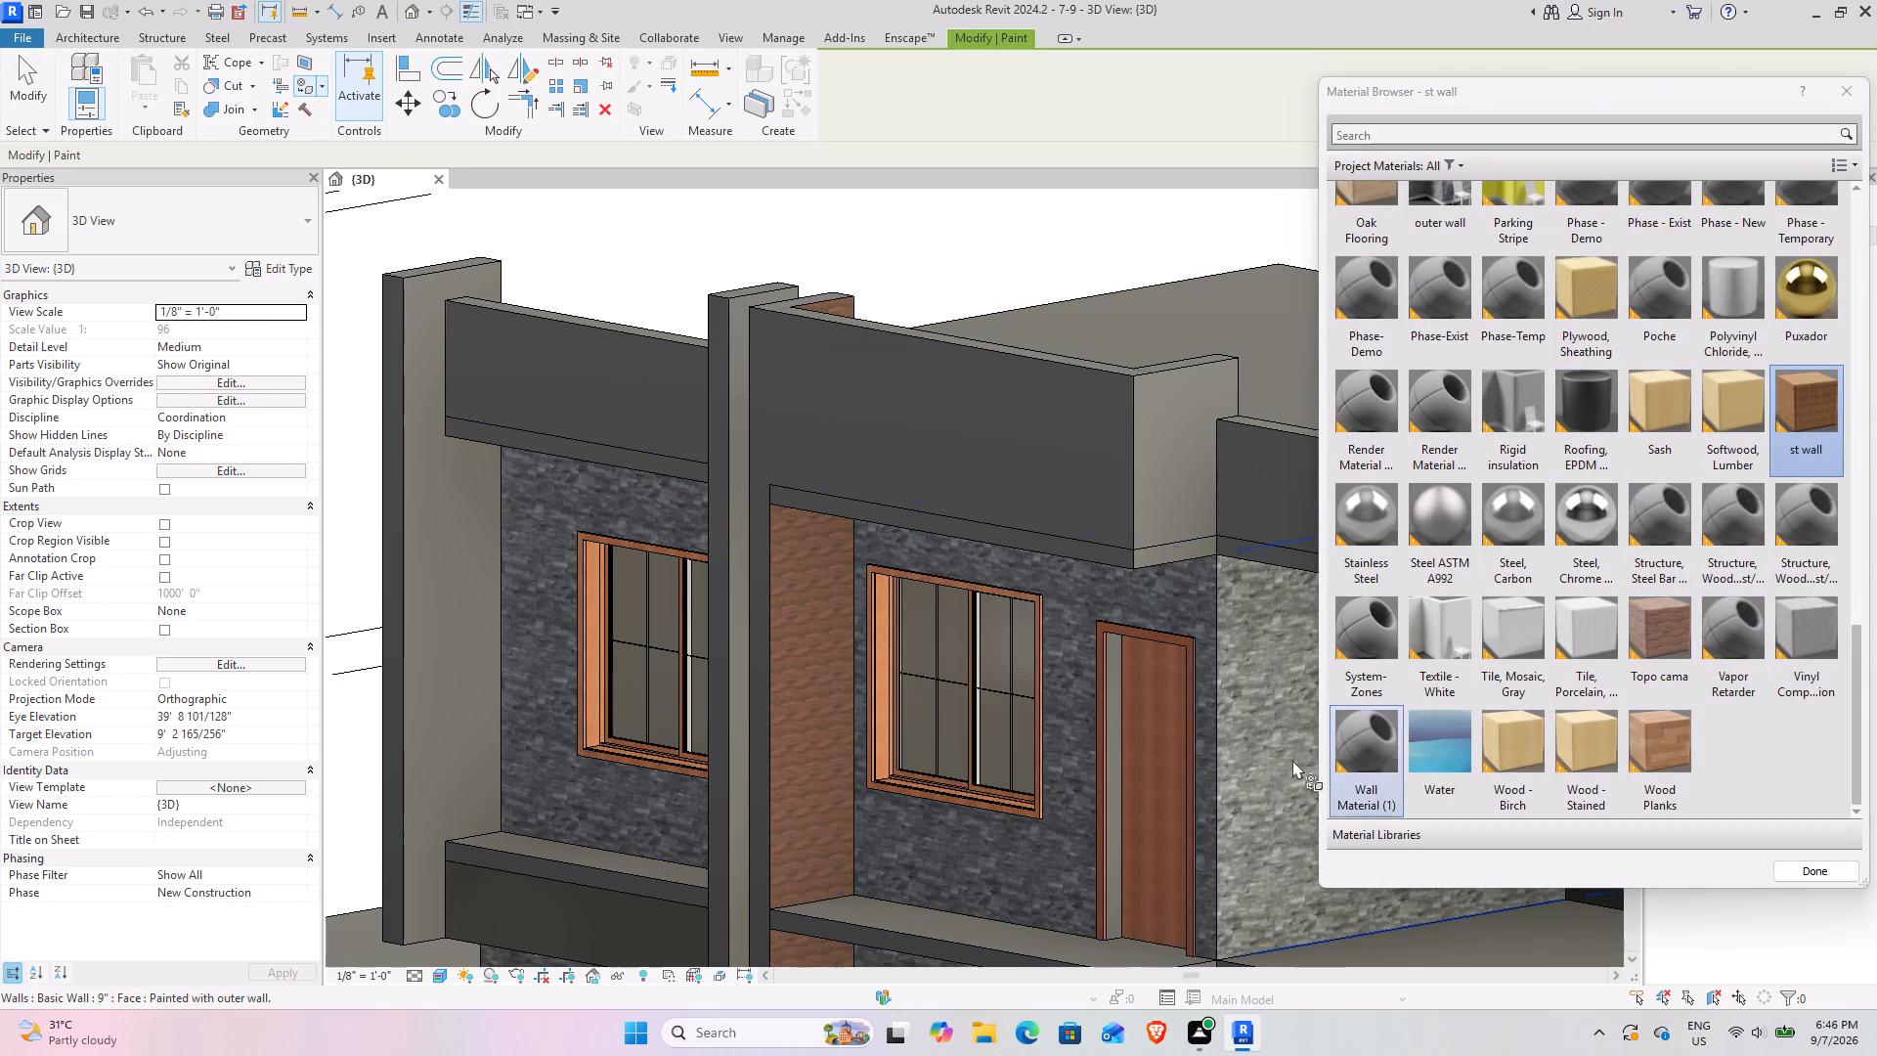
left_click(788, 590)
scroll(769, 627, "up", 7)
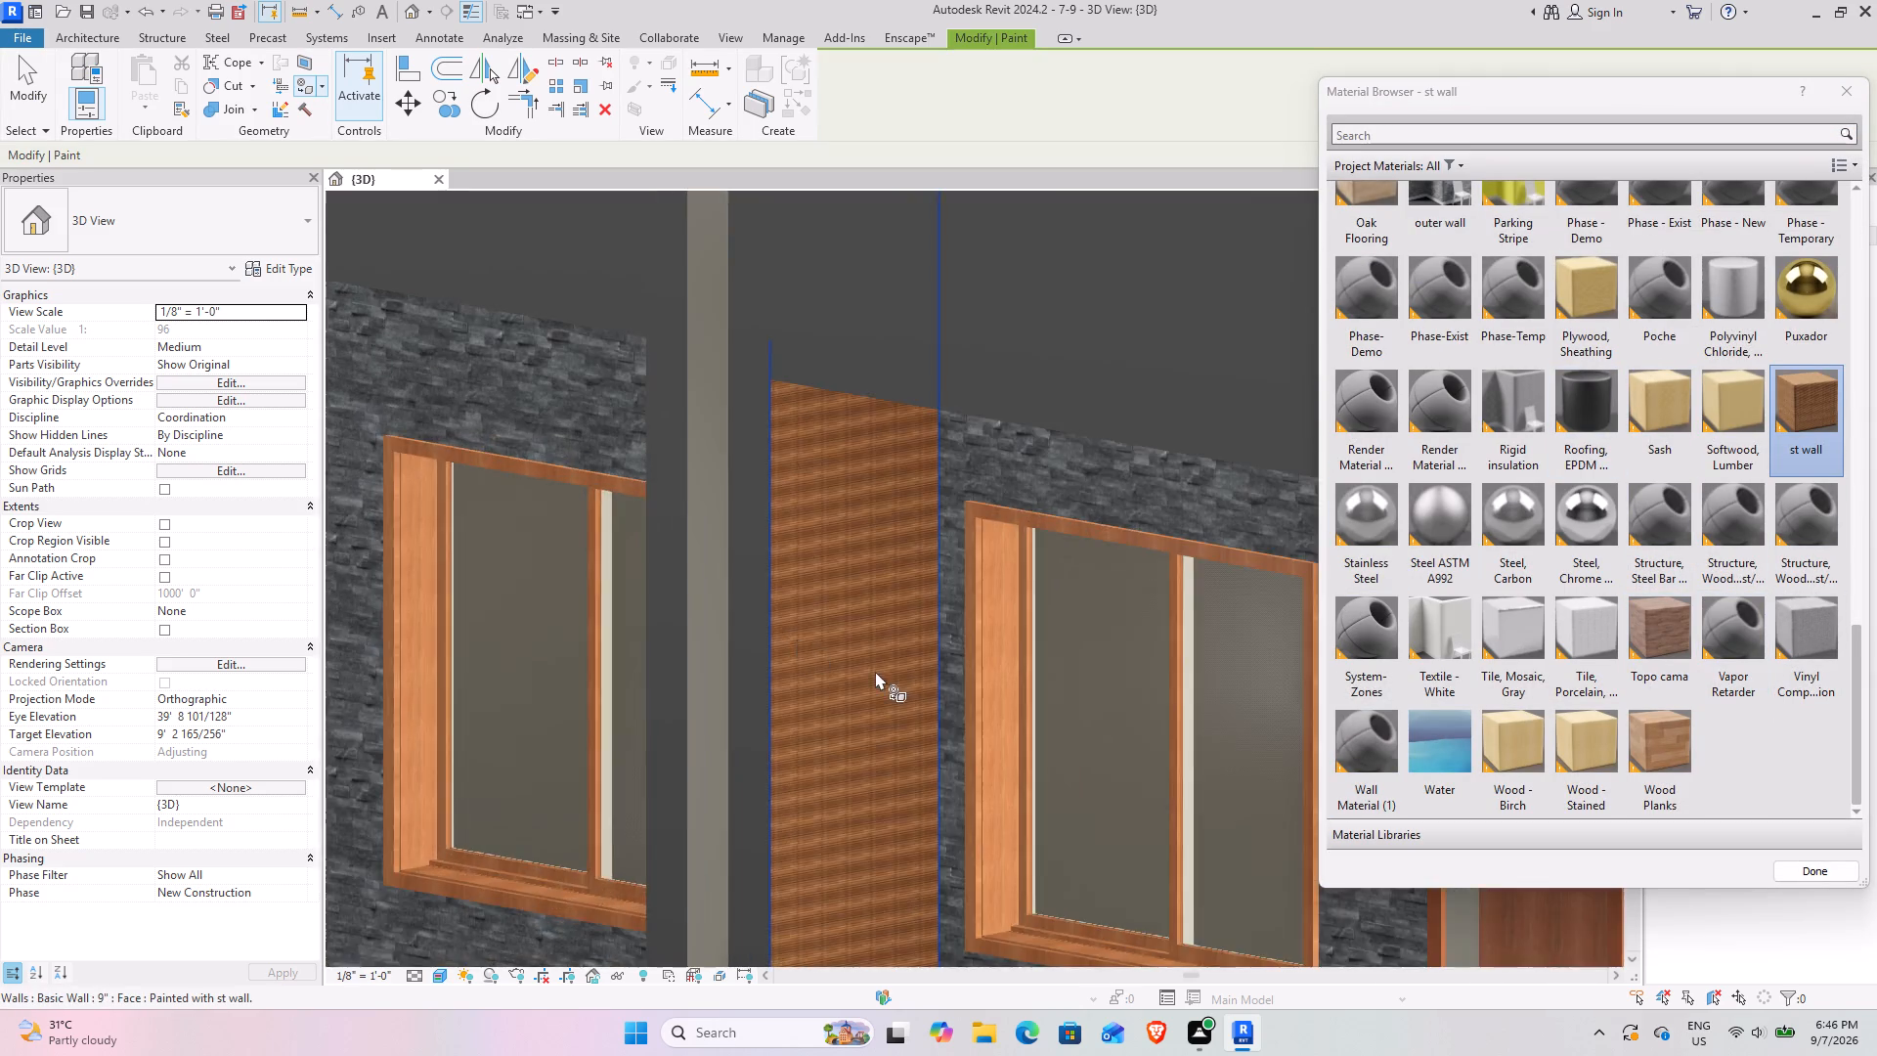
scroll(875, 671, "up", 8)
scroll(796, 617, "up", 16)
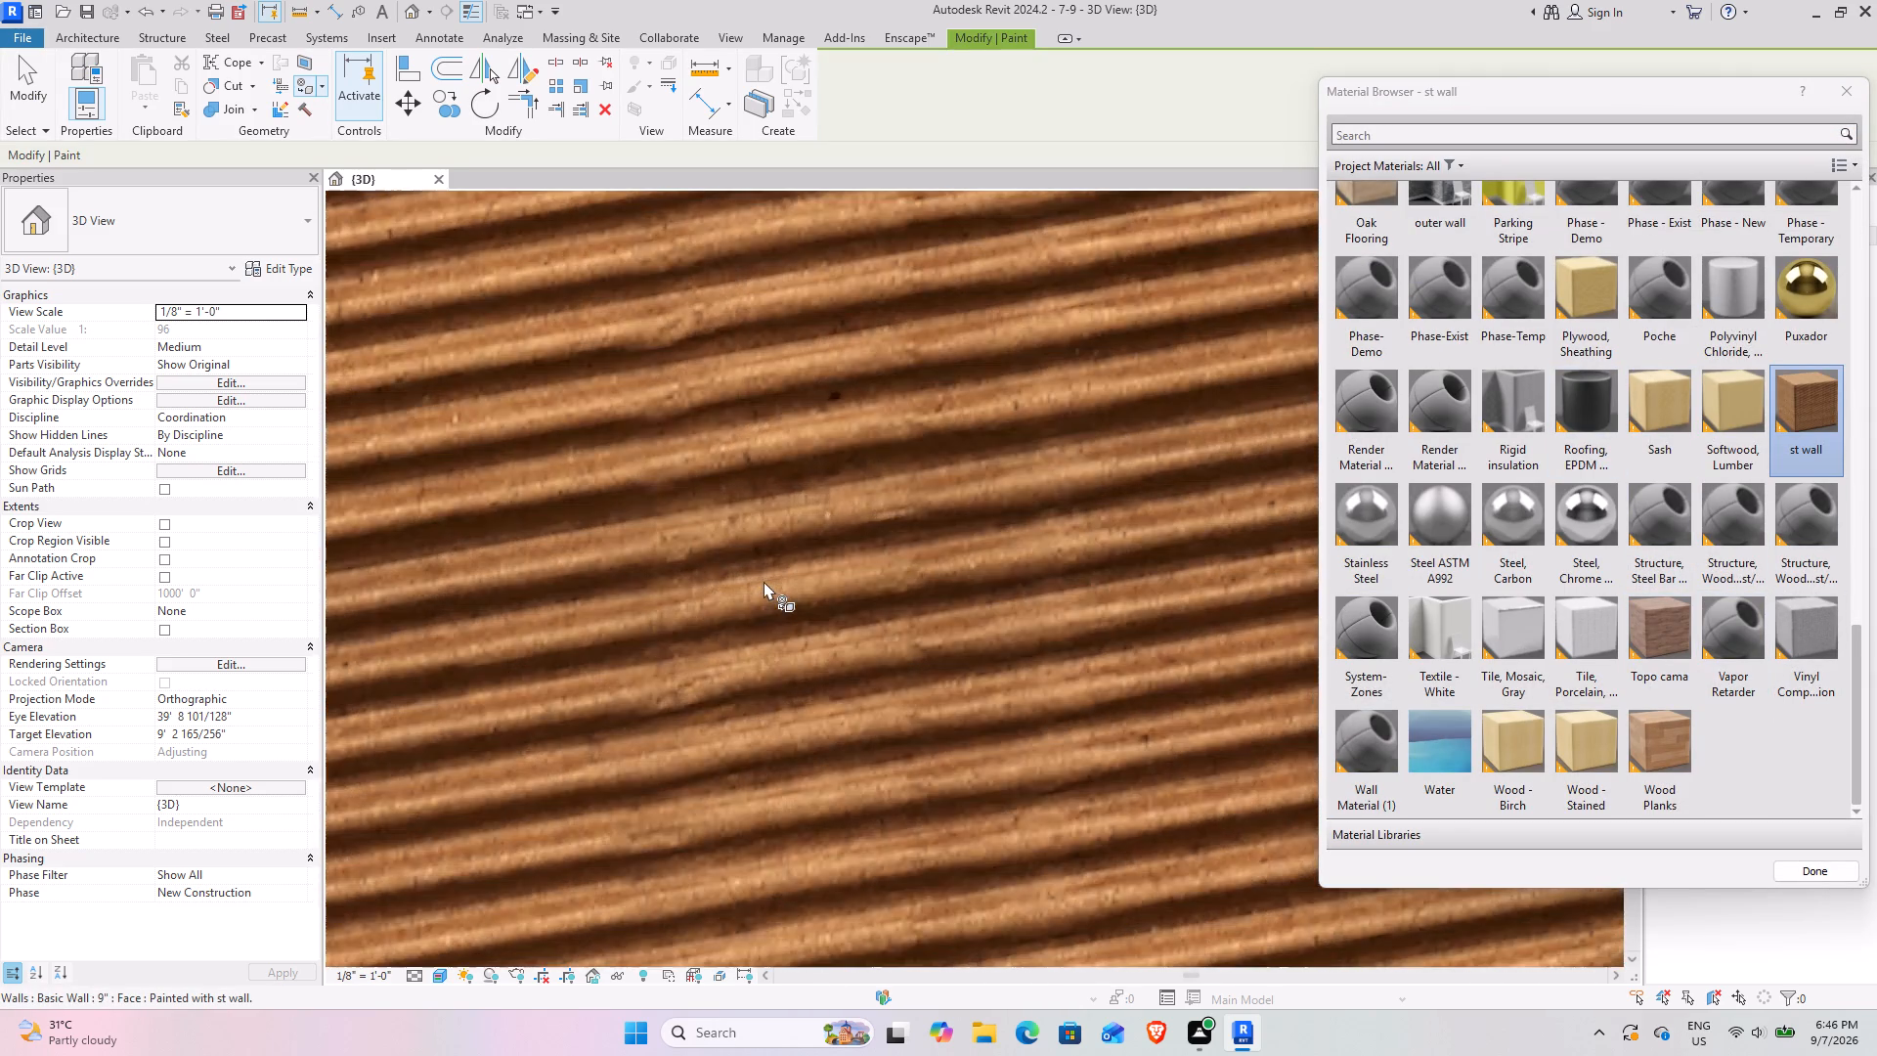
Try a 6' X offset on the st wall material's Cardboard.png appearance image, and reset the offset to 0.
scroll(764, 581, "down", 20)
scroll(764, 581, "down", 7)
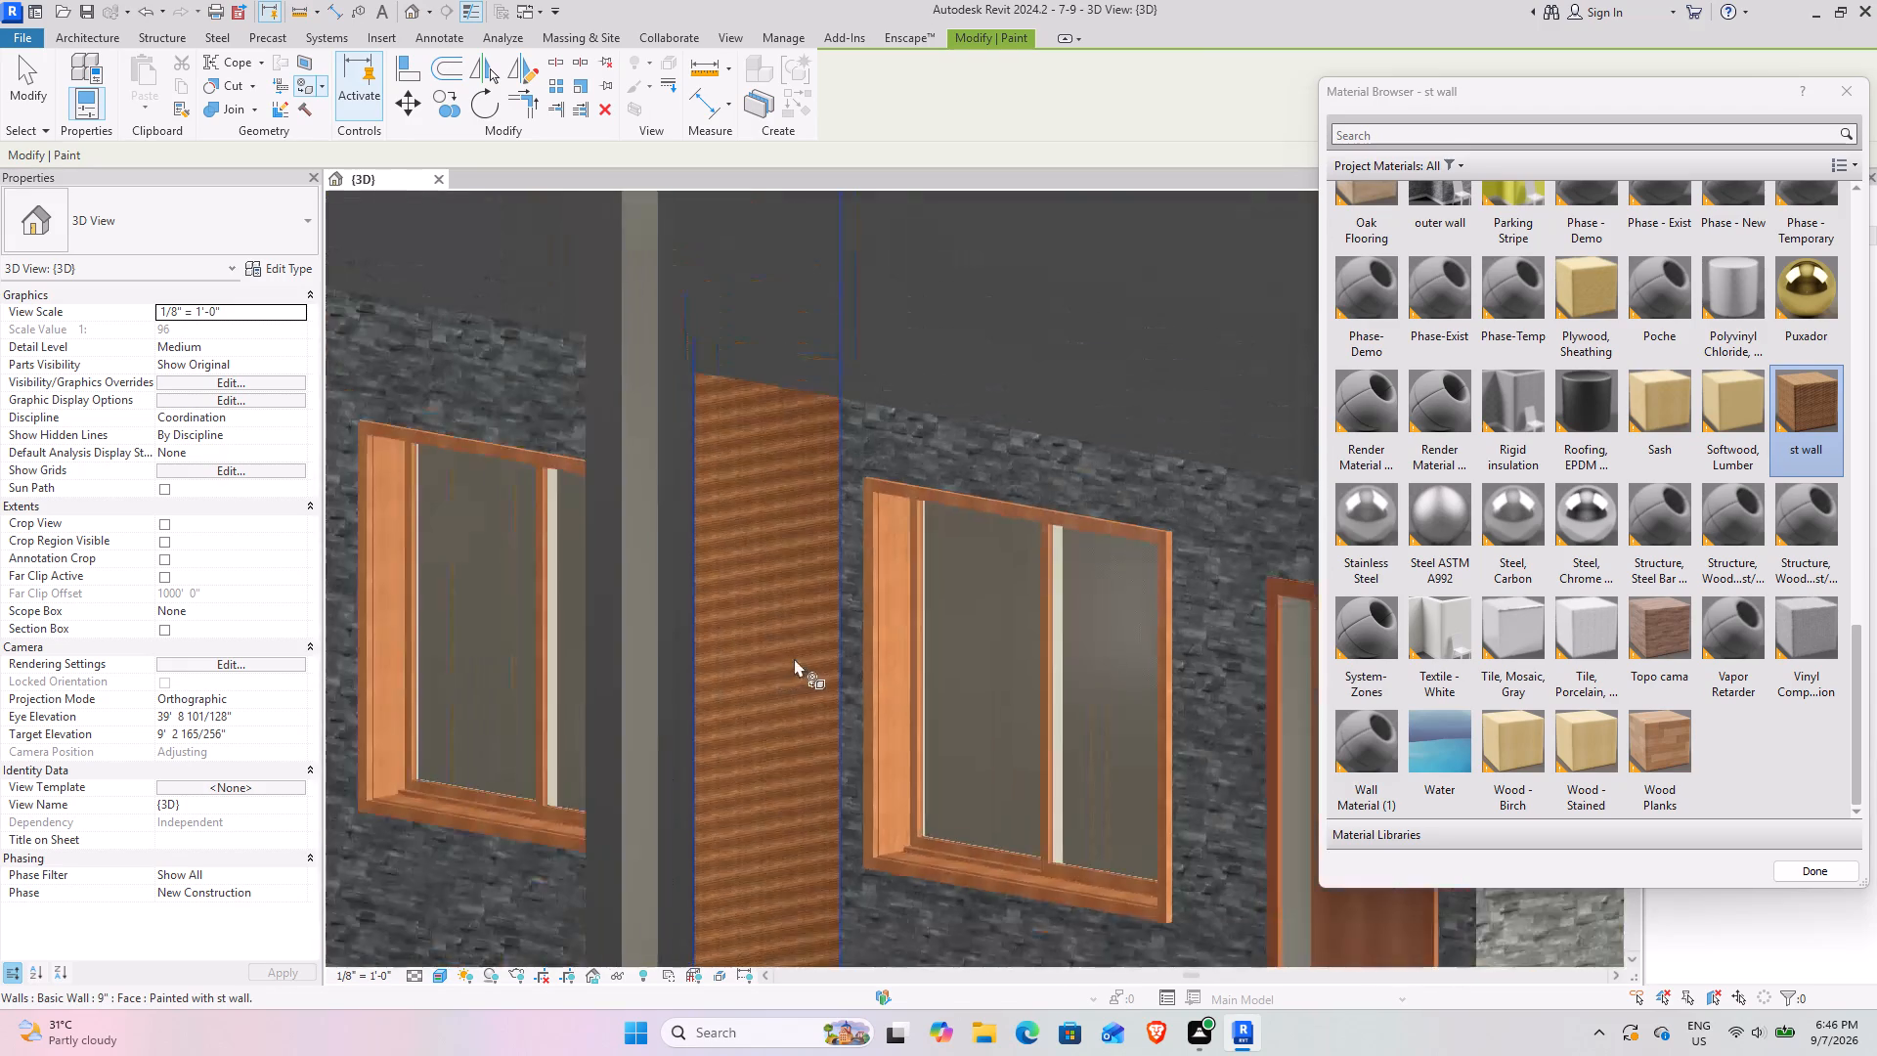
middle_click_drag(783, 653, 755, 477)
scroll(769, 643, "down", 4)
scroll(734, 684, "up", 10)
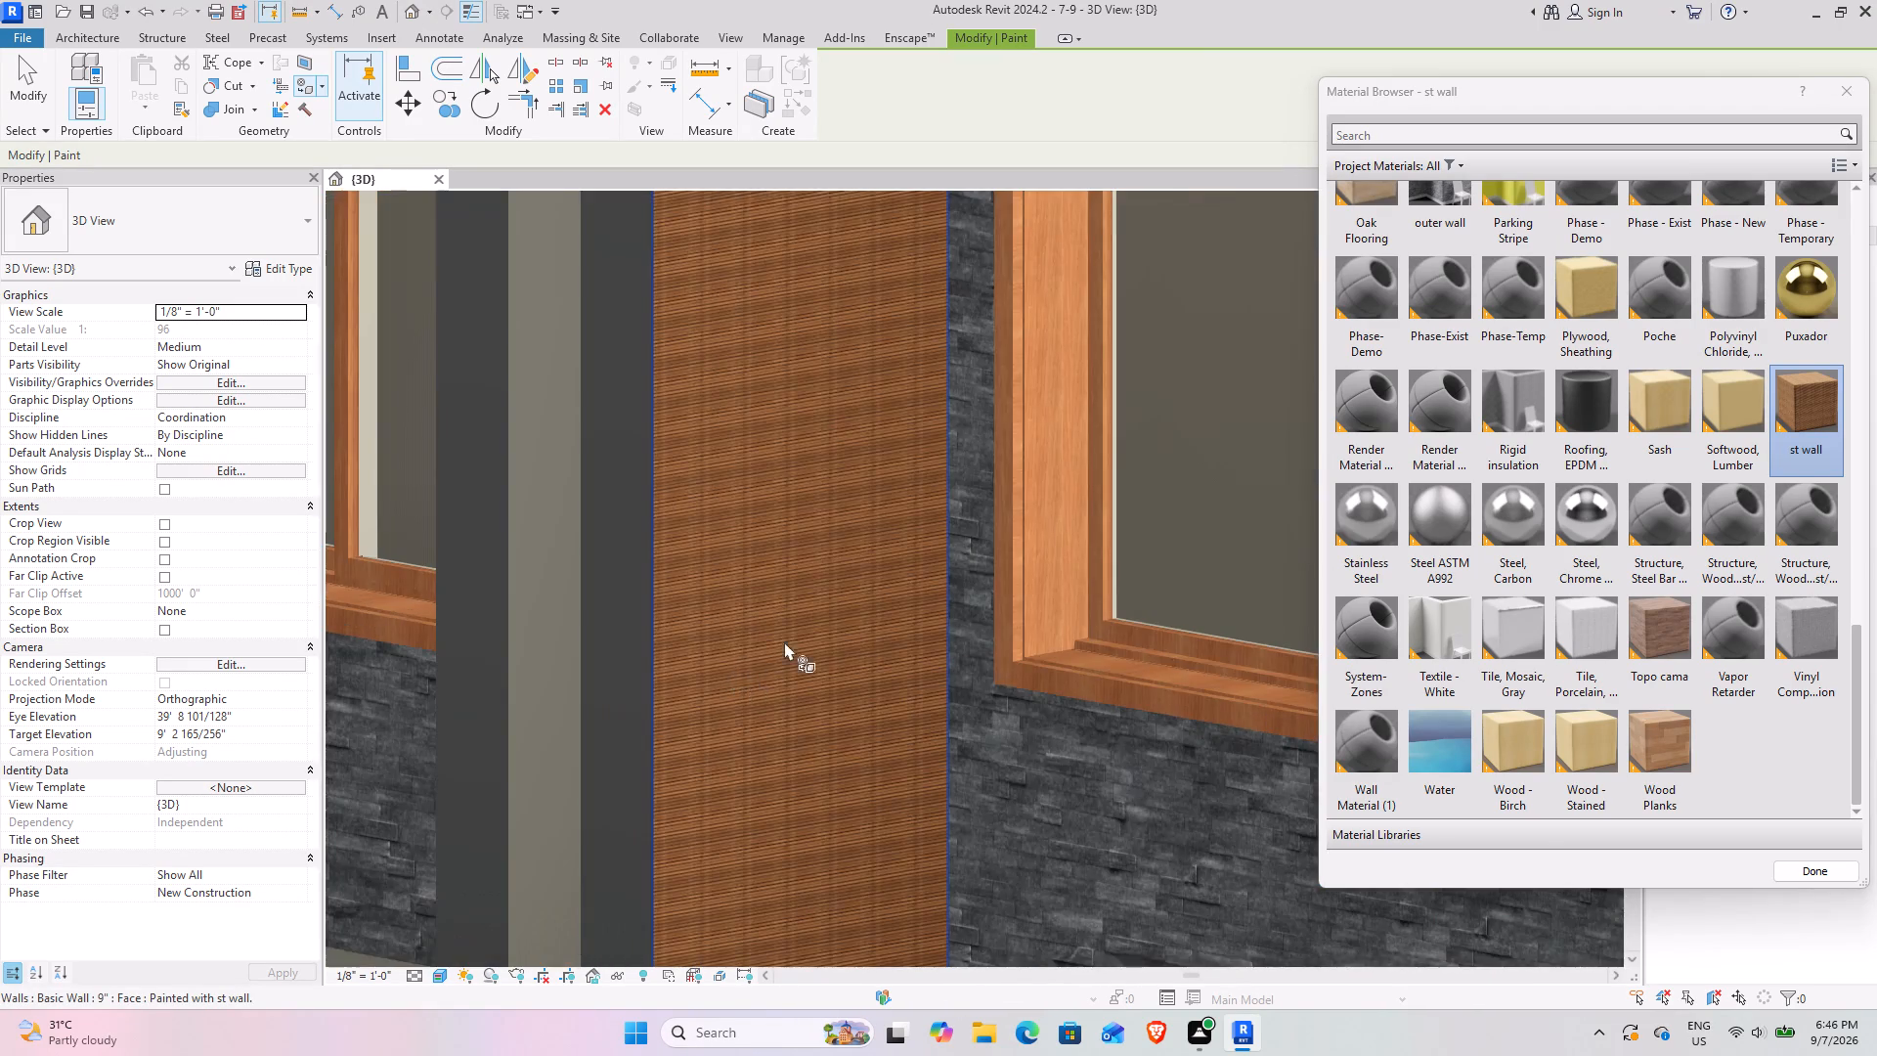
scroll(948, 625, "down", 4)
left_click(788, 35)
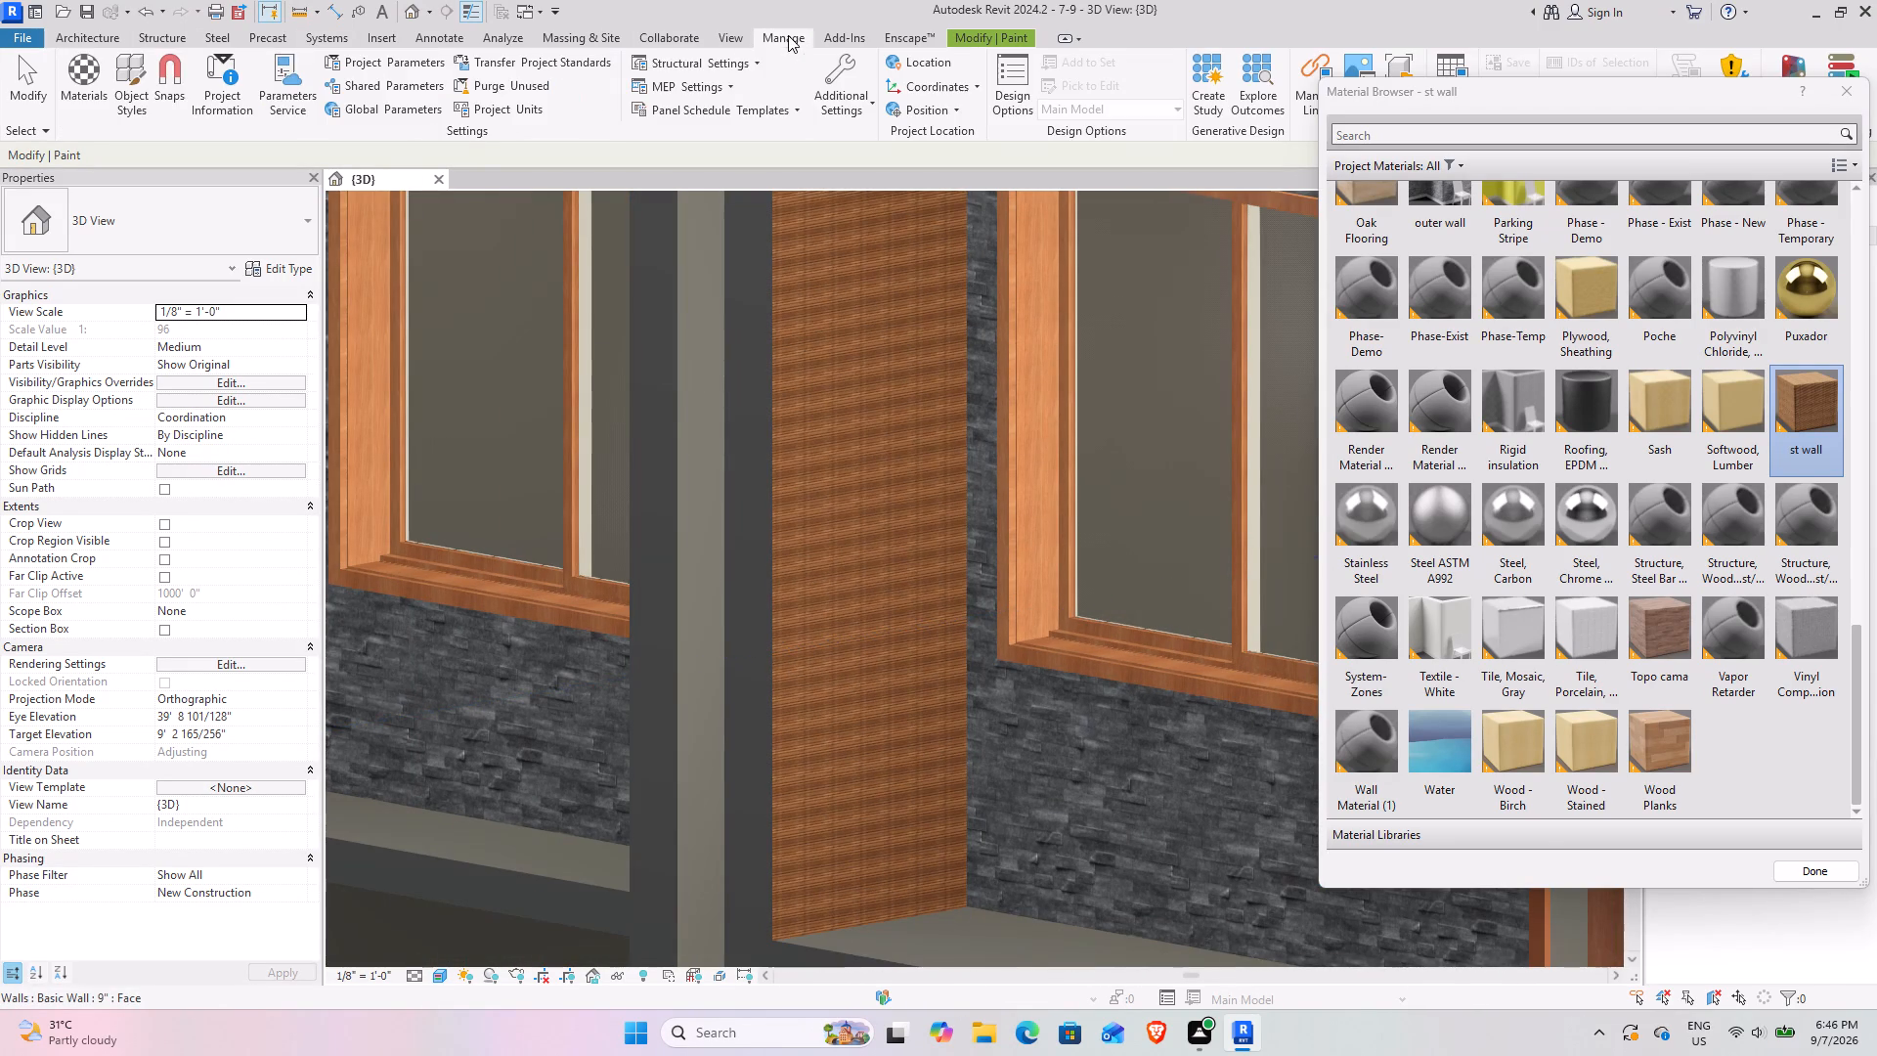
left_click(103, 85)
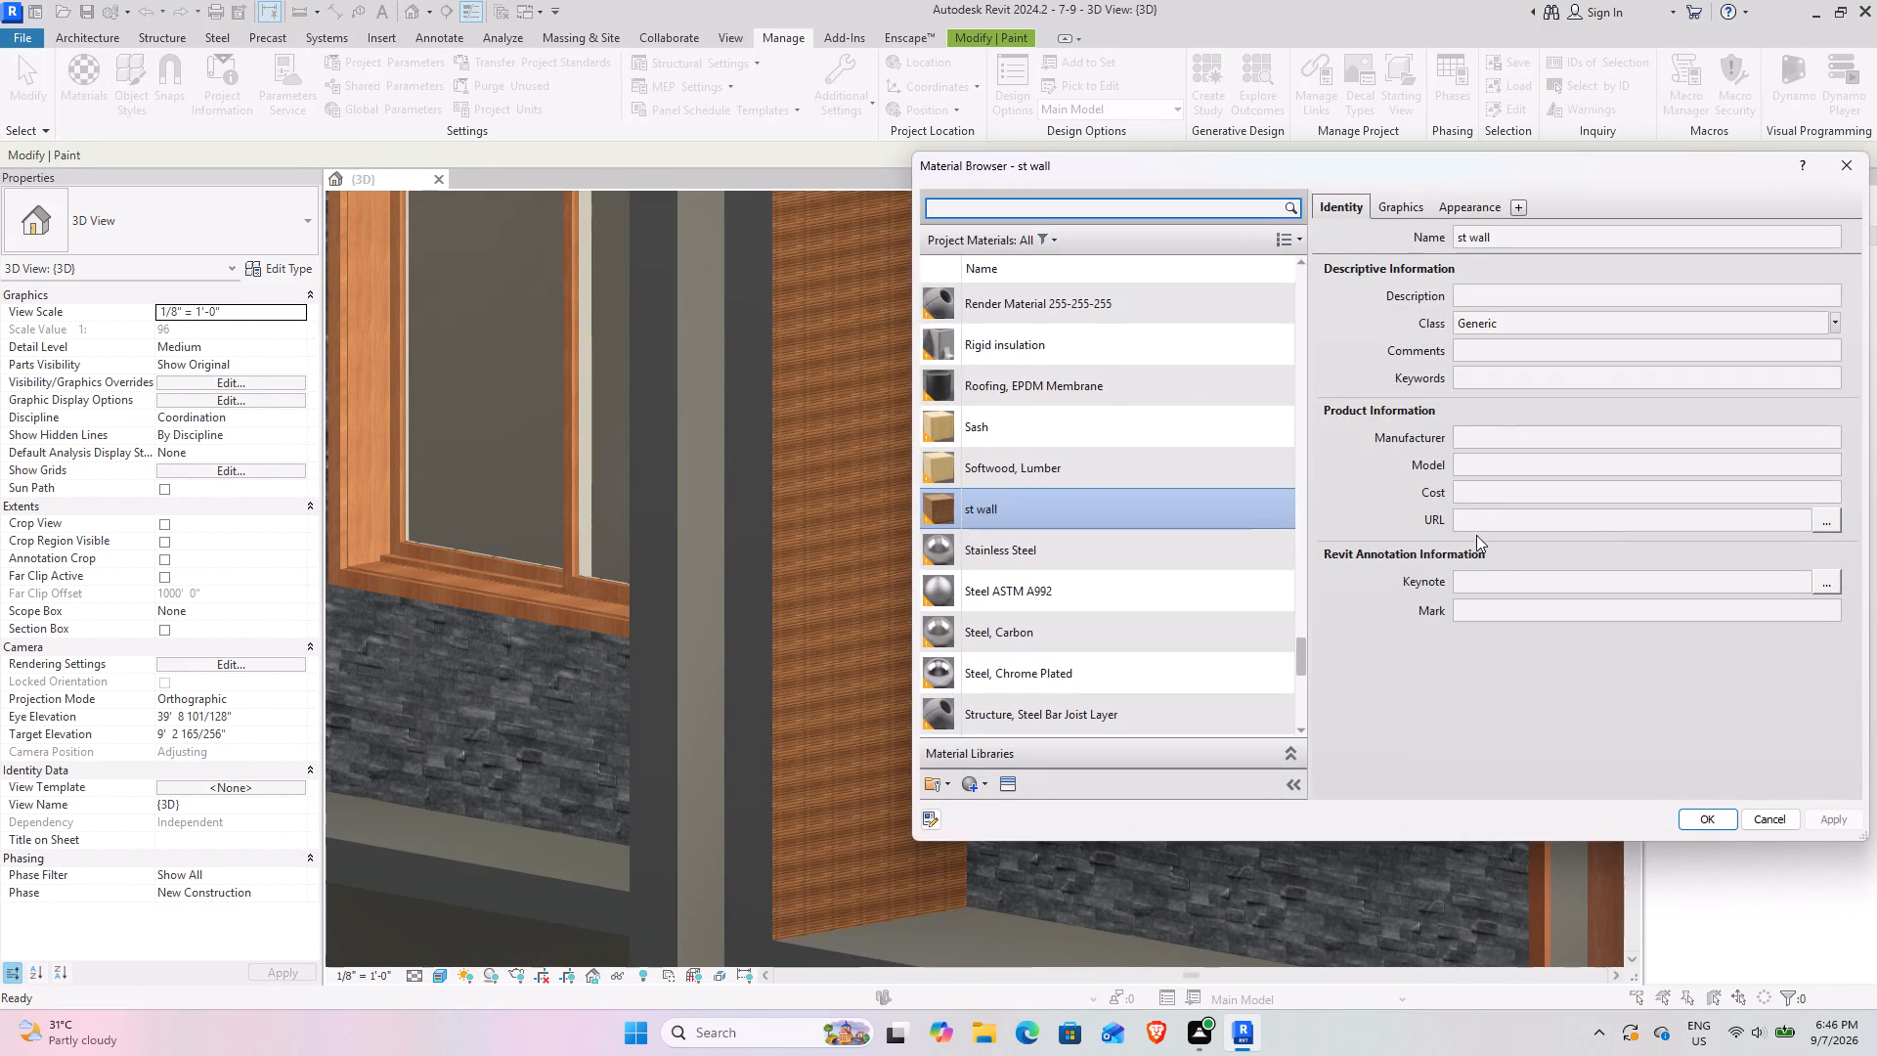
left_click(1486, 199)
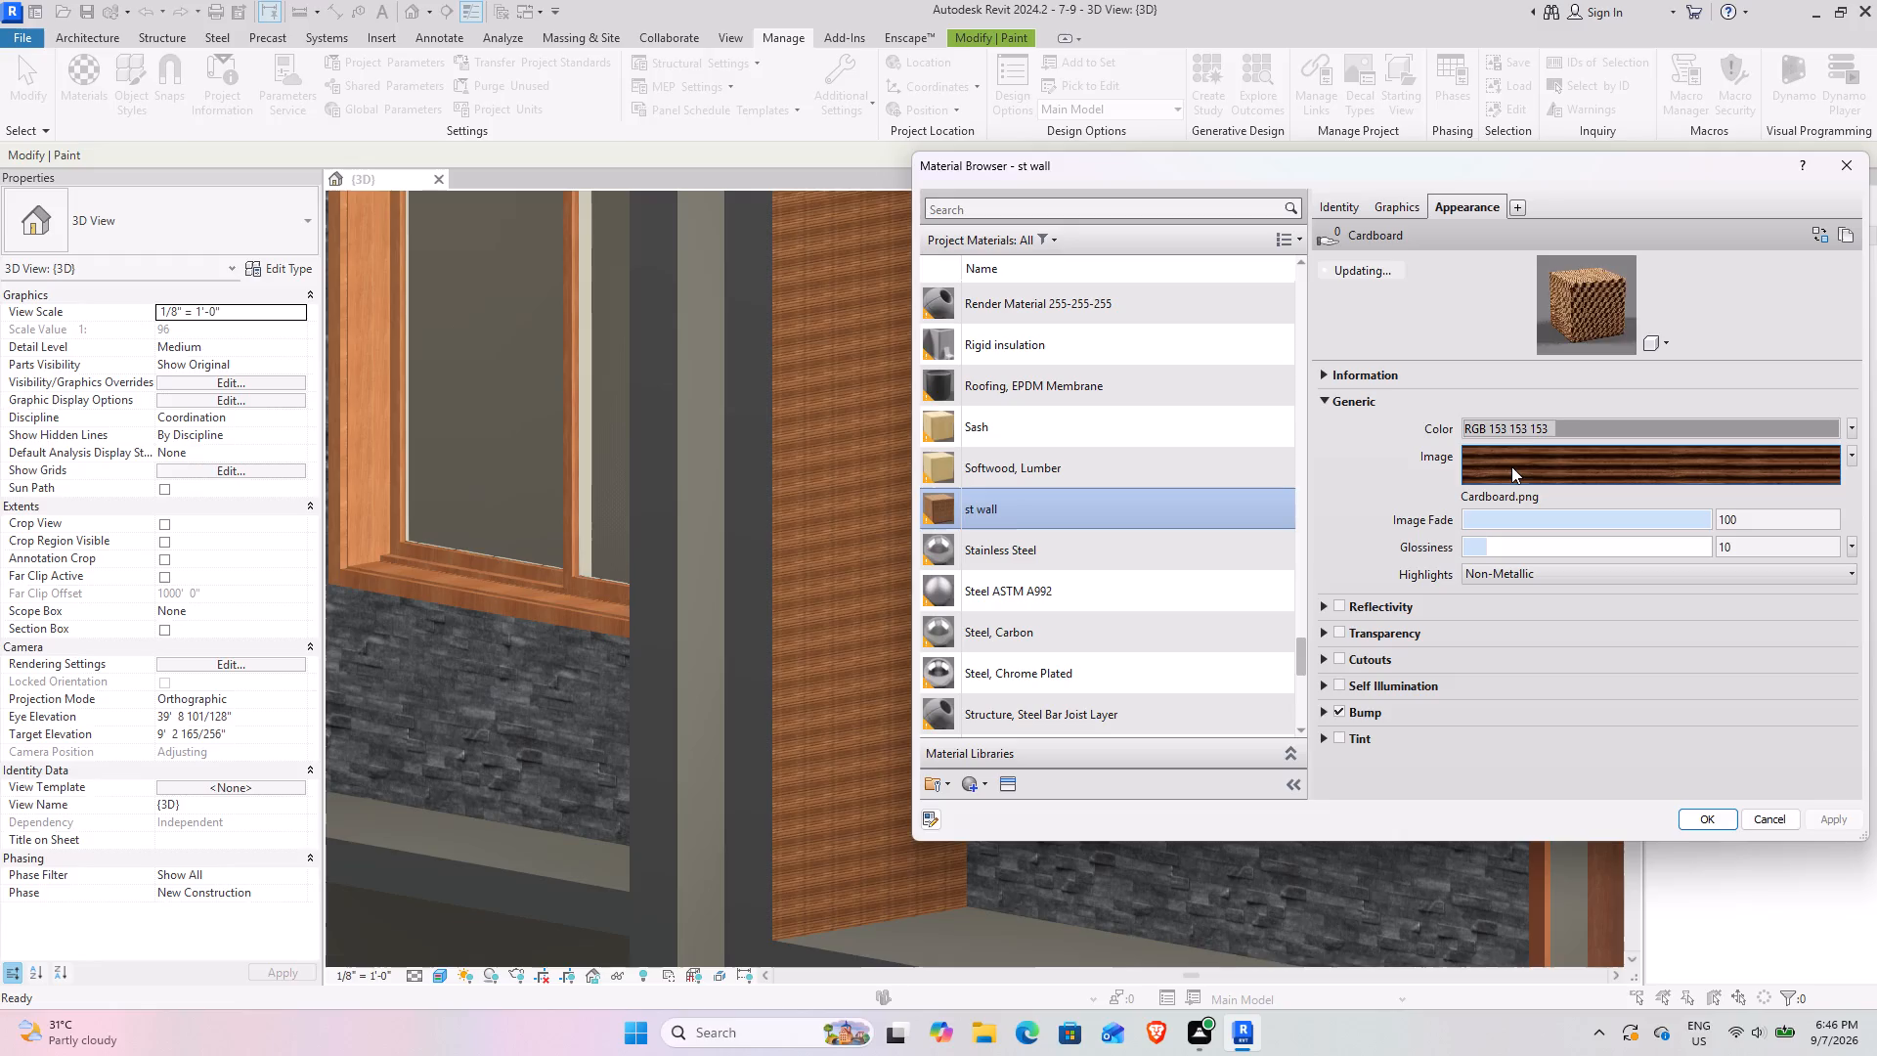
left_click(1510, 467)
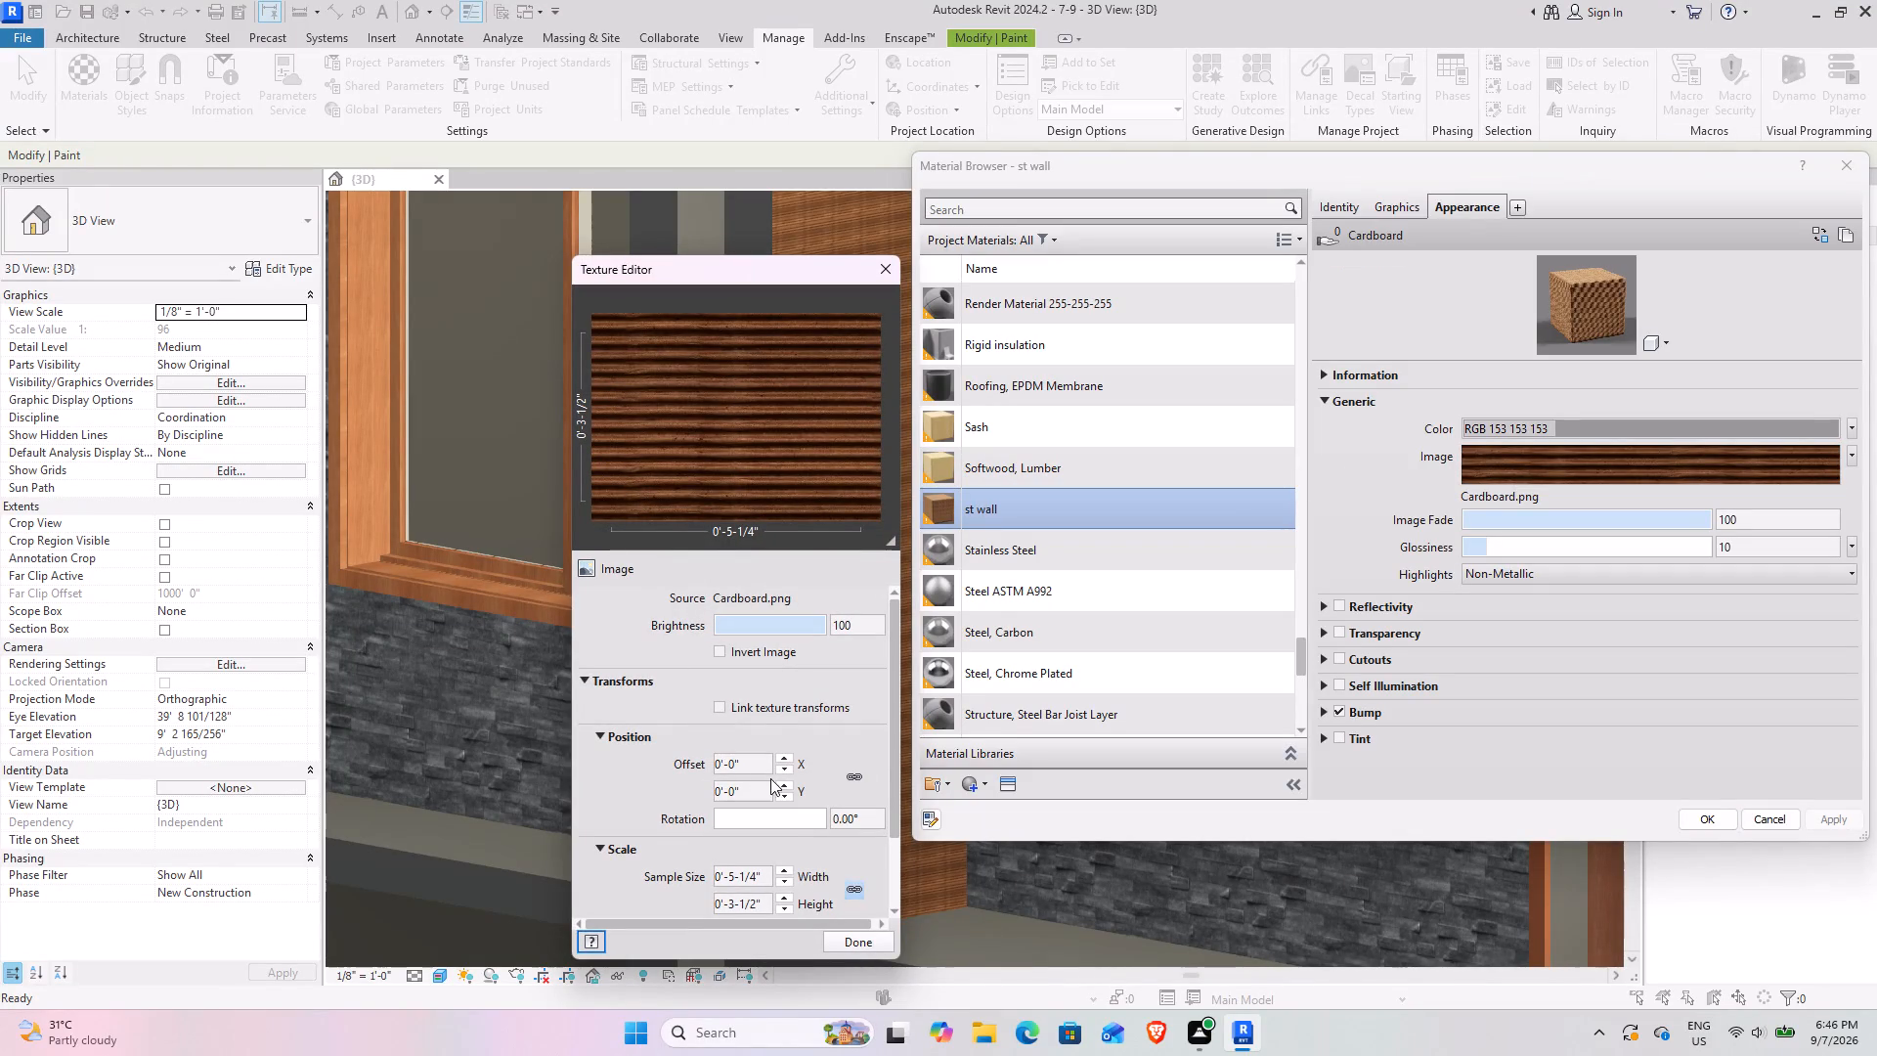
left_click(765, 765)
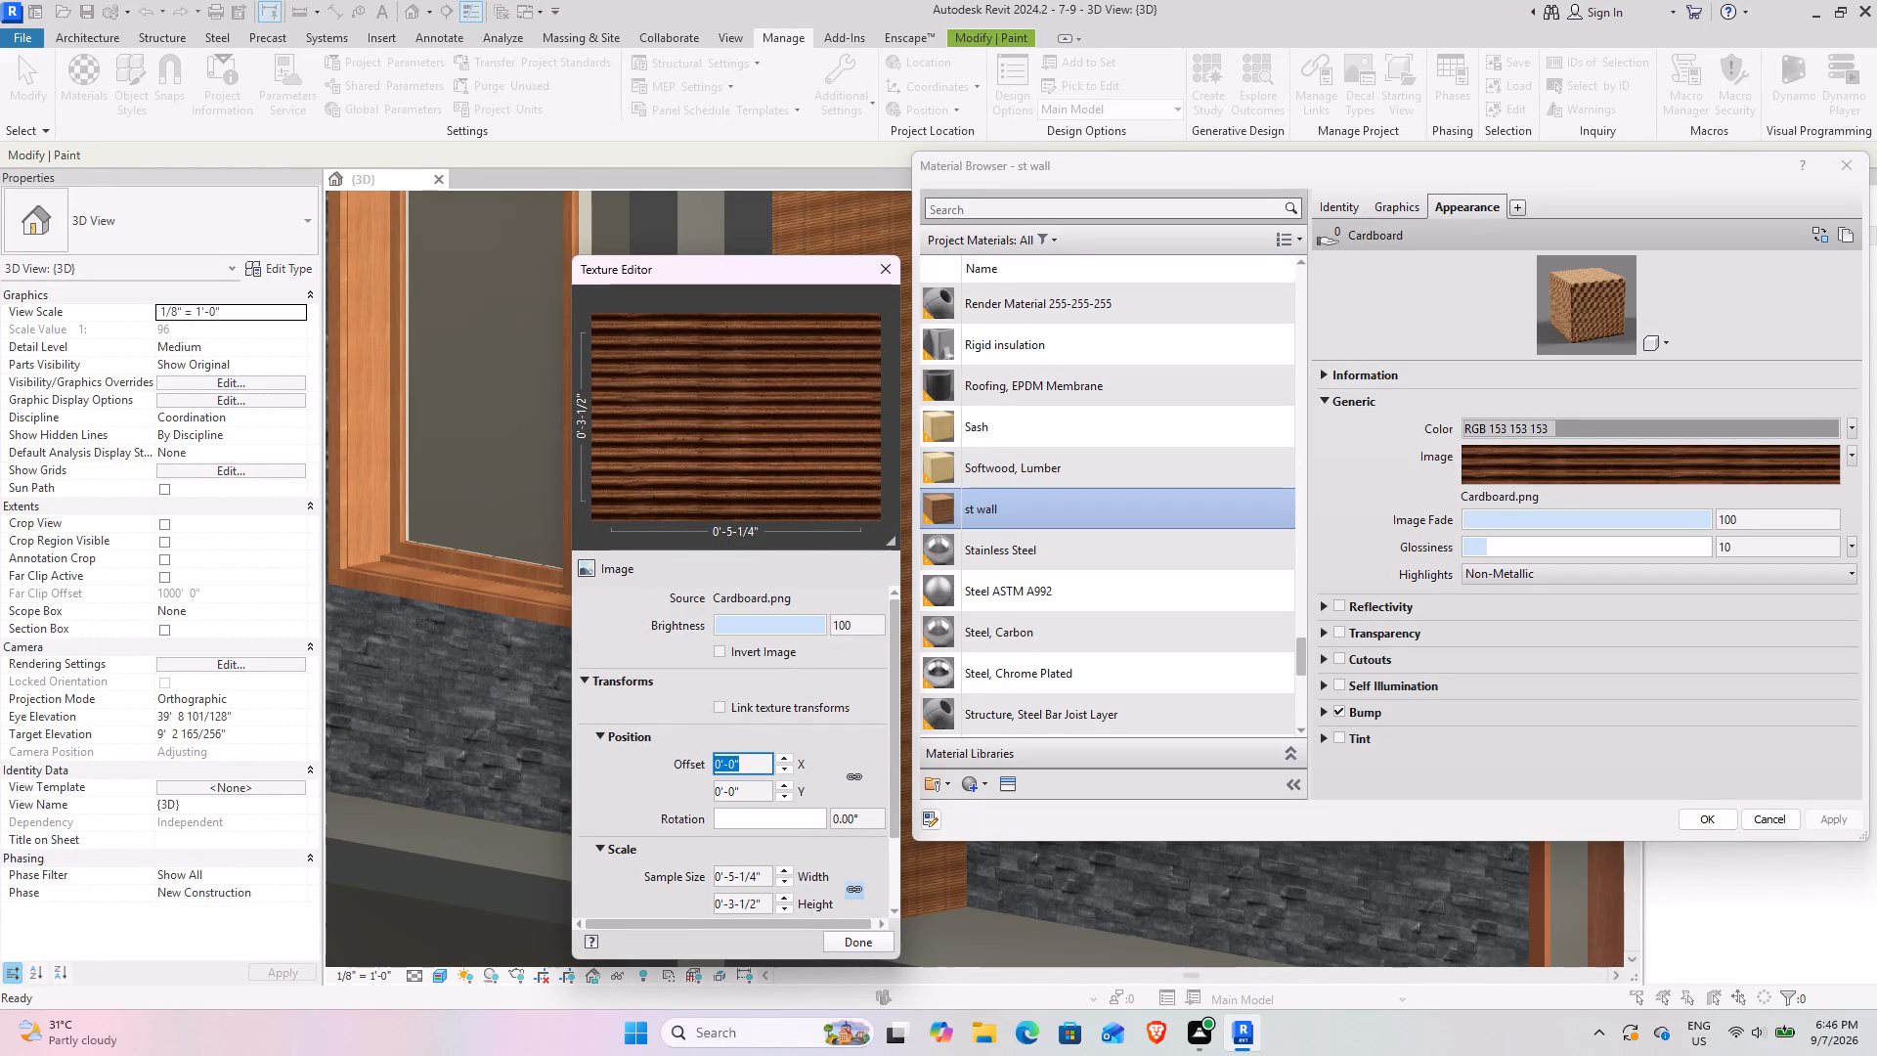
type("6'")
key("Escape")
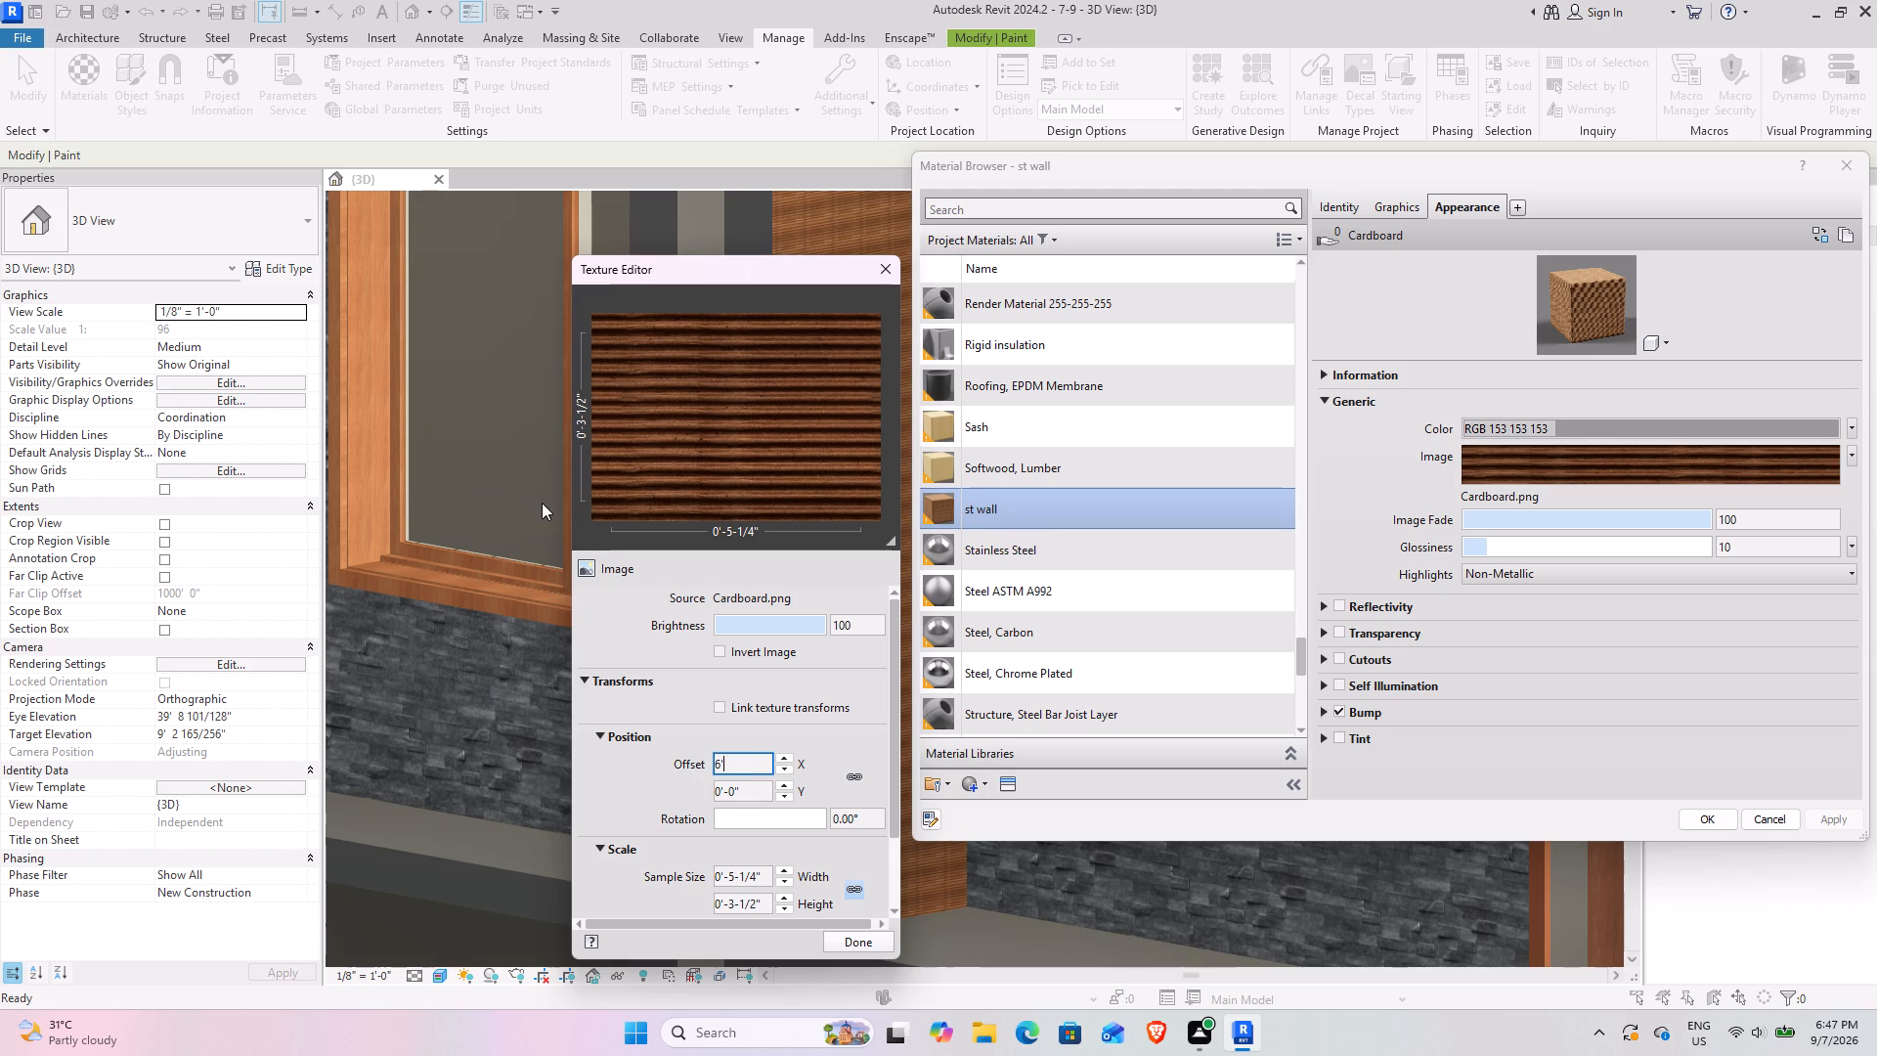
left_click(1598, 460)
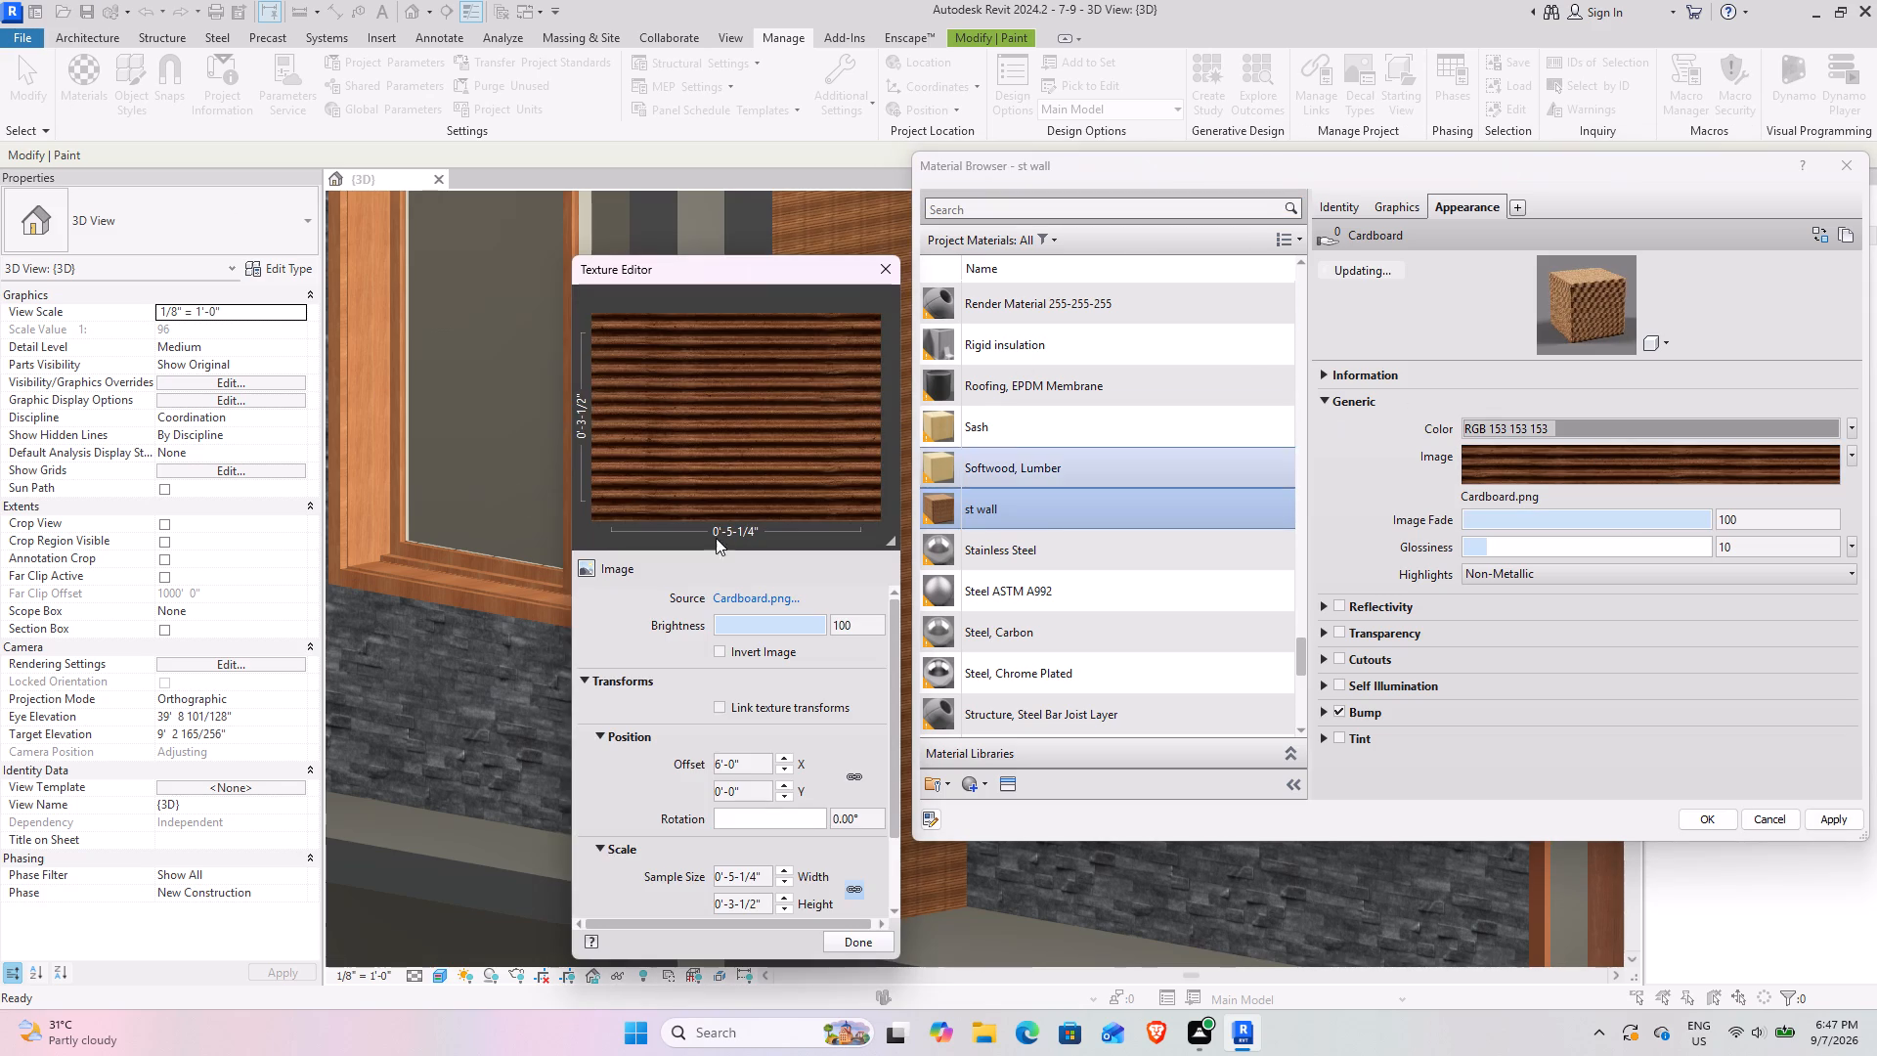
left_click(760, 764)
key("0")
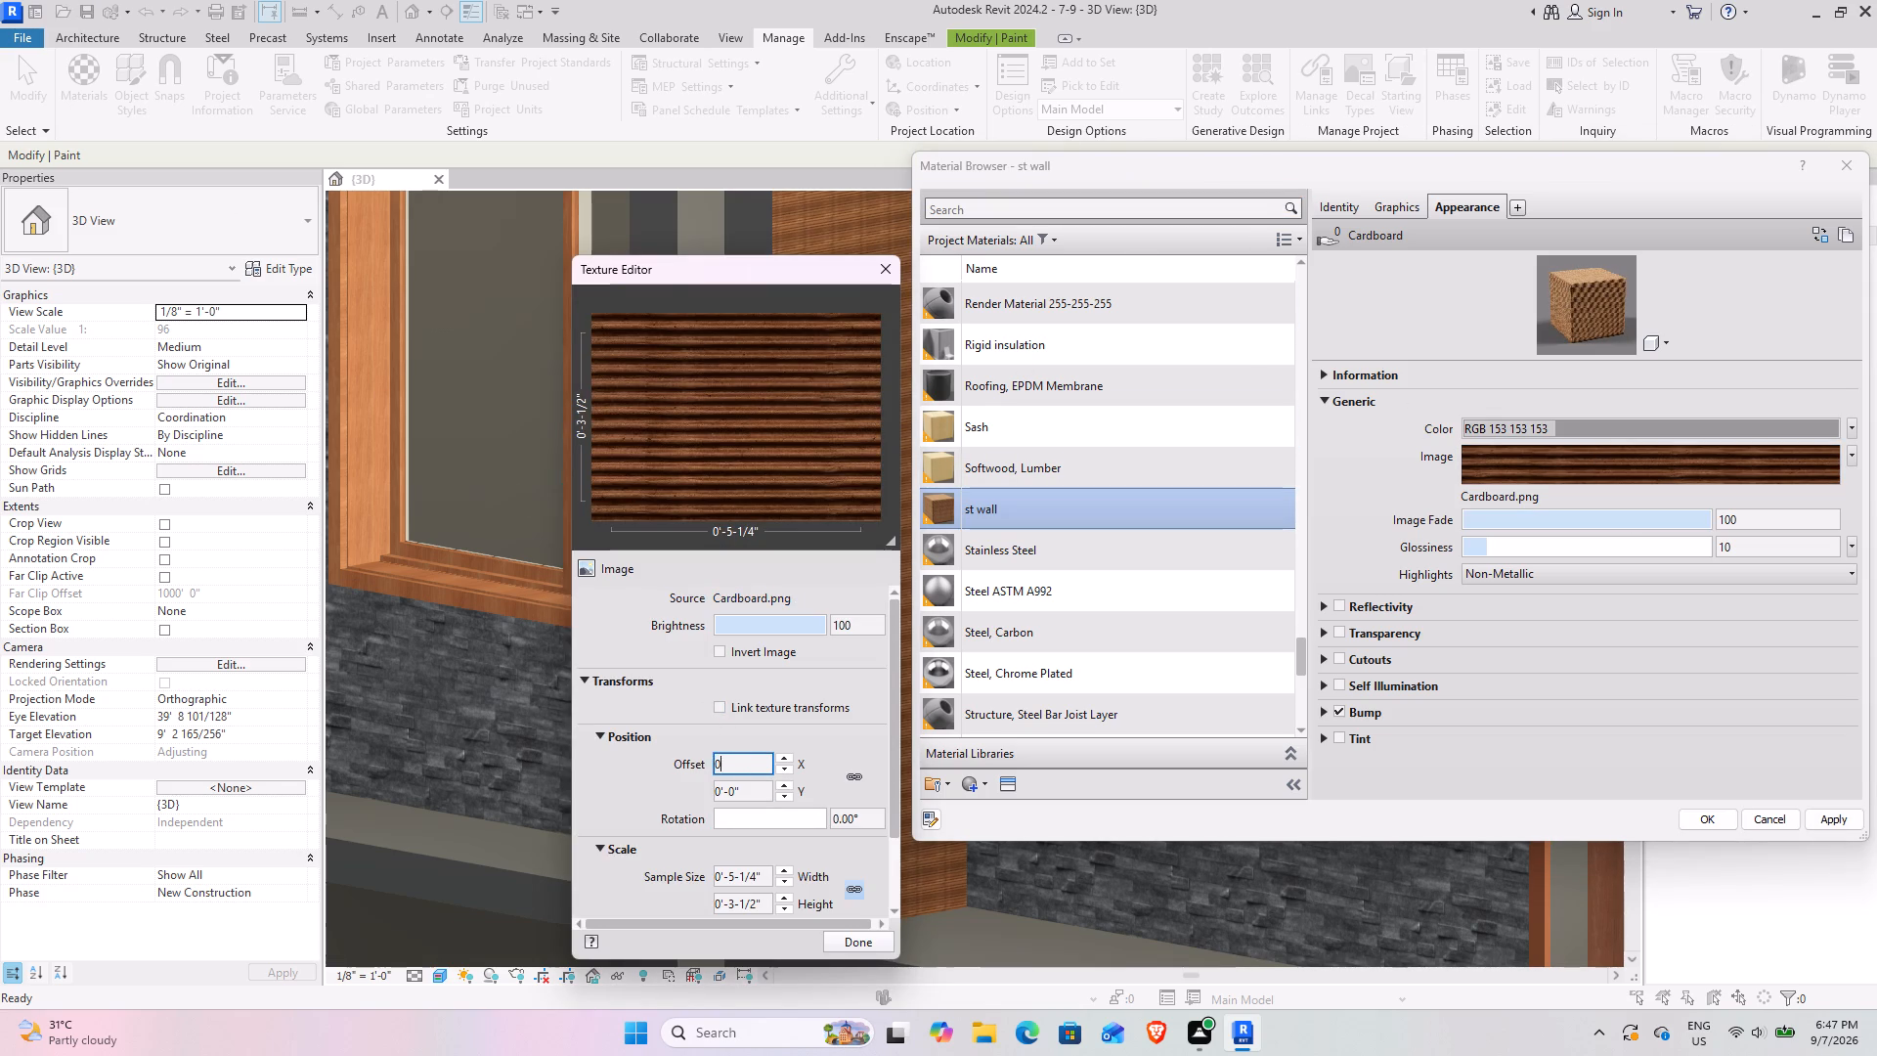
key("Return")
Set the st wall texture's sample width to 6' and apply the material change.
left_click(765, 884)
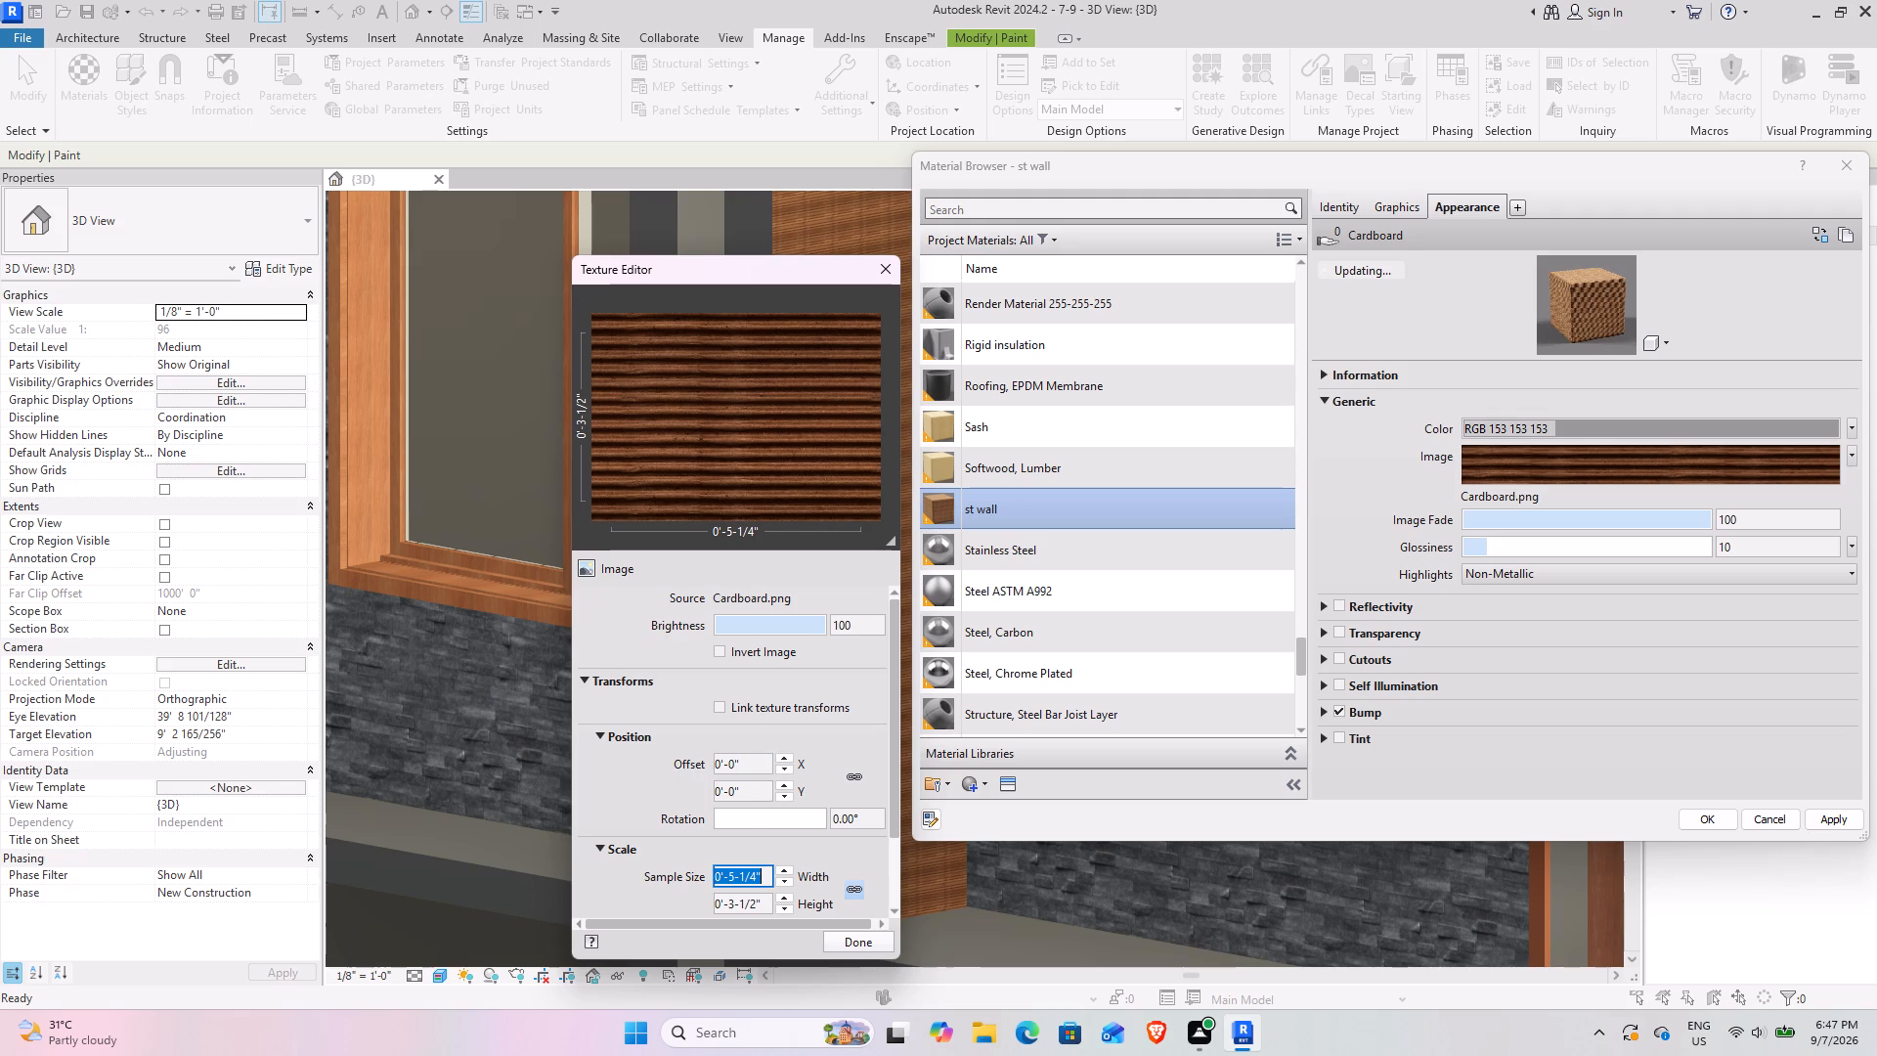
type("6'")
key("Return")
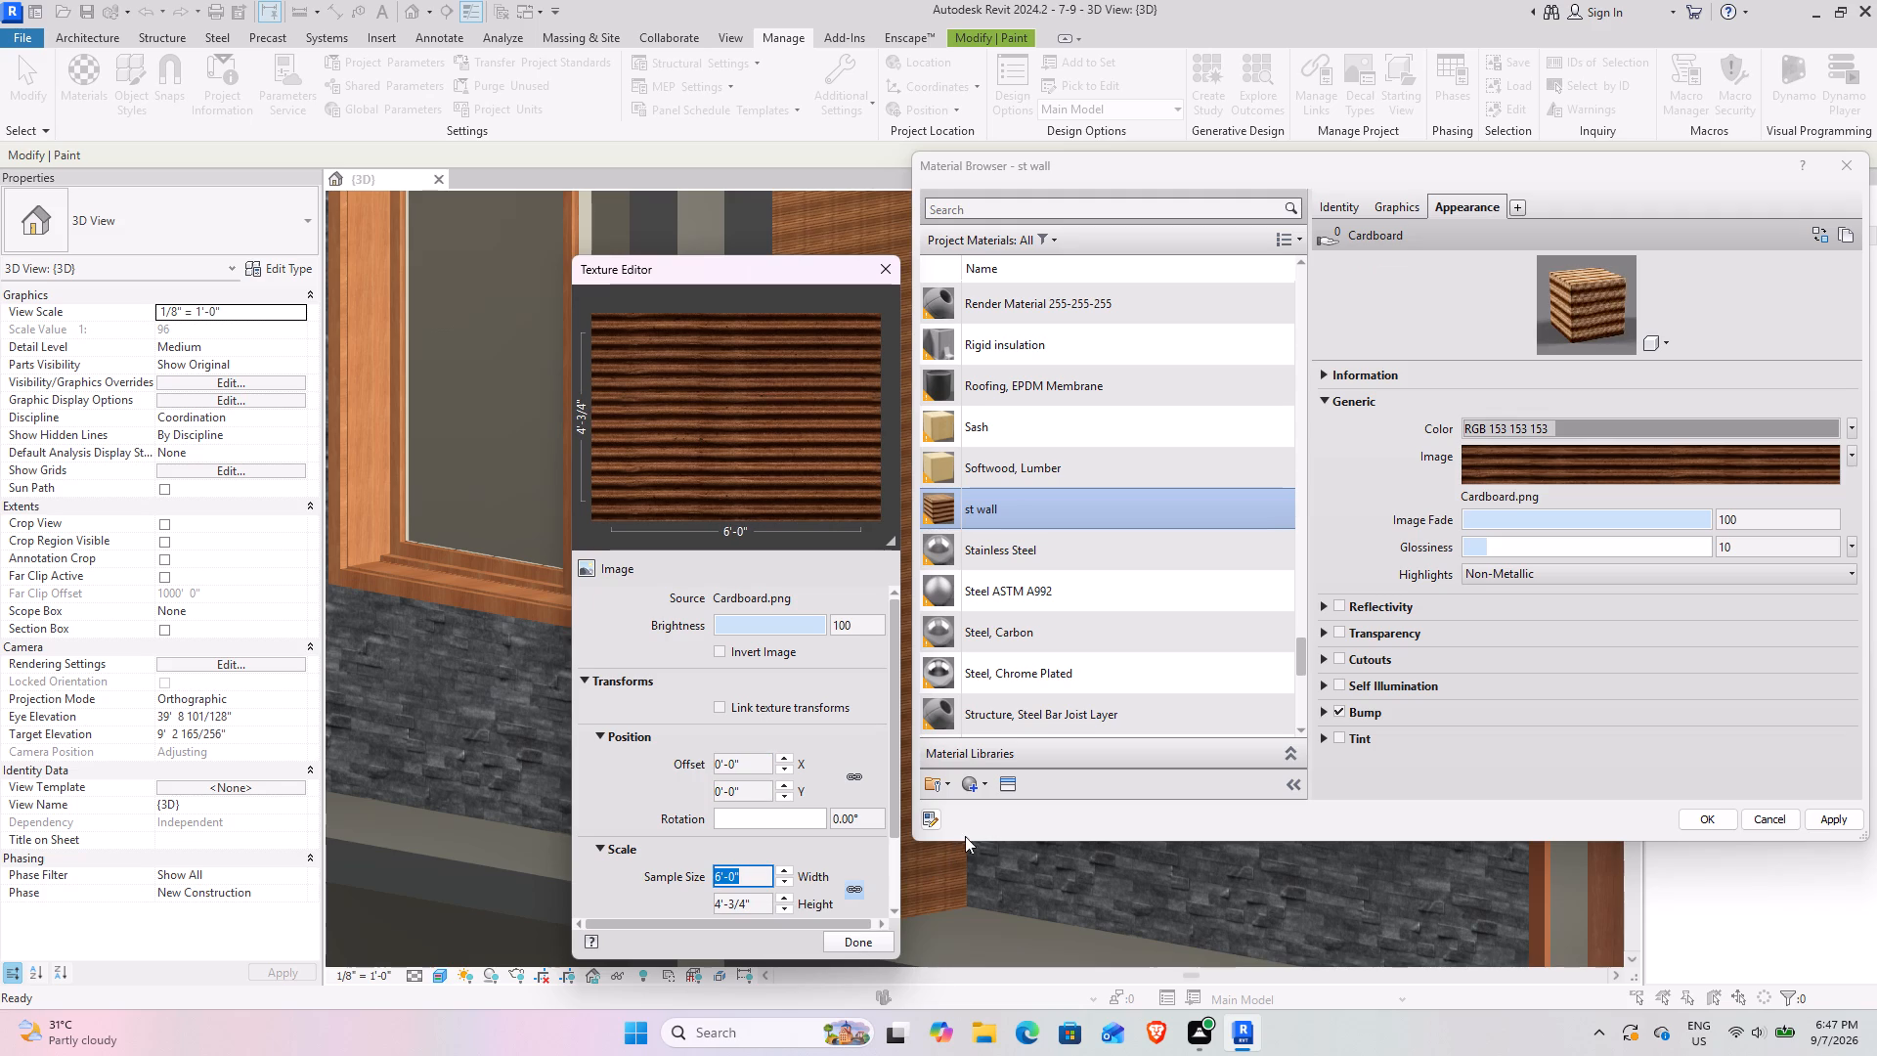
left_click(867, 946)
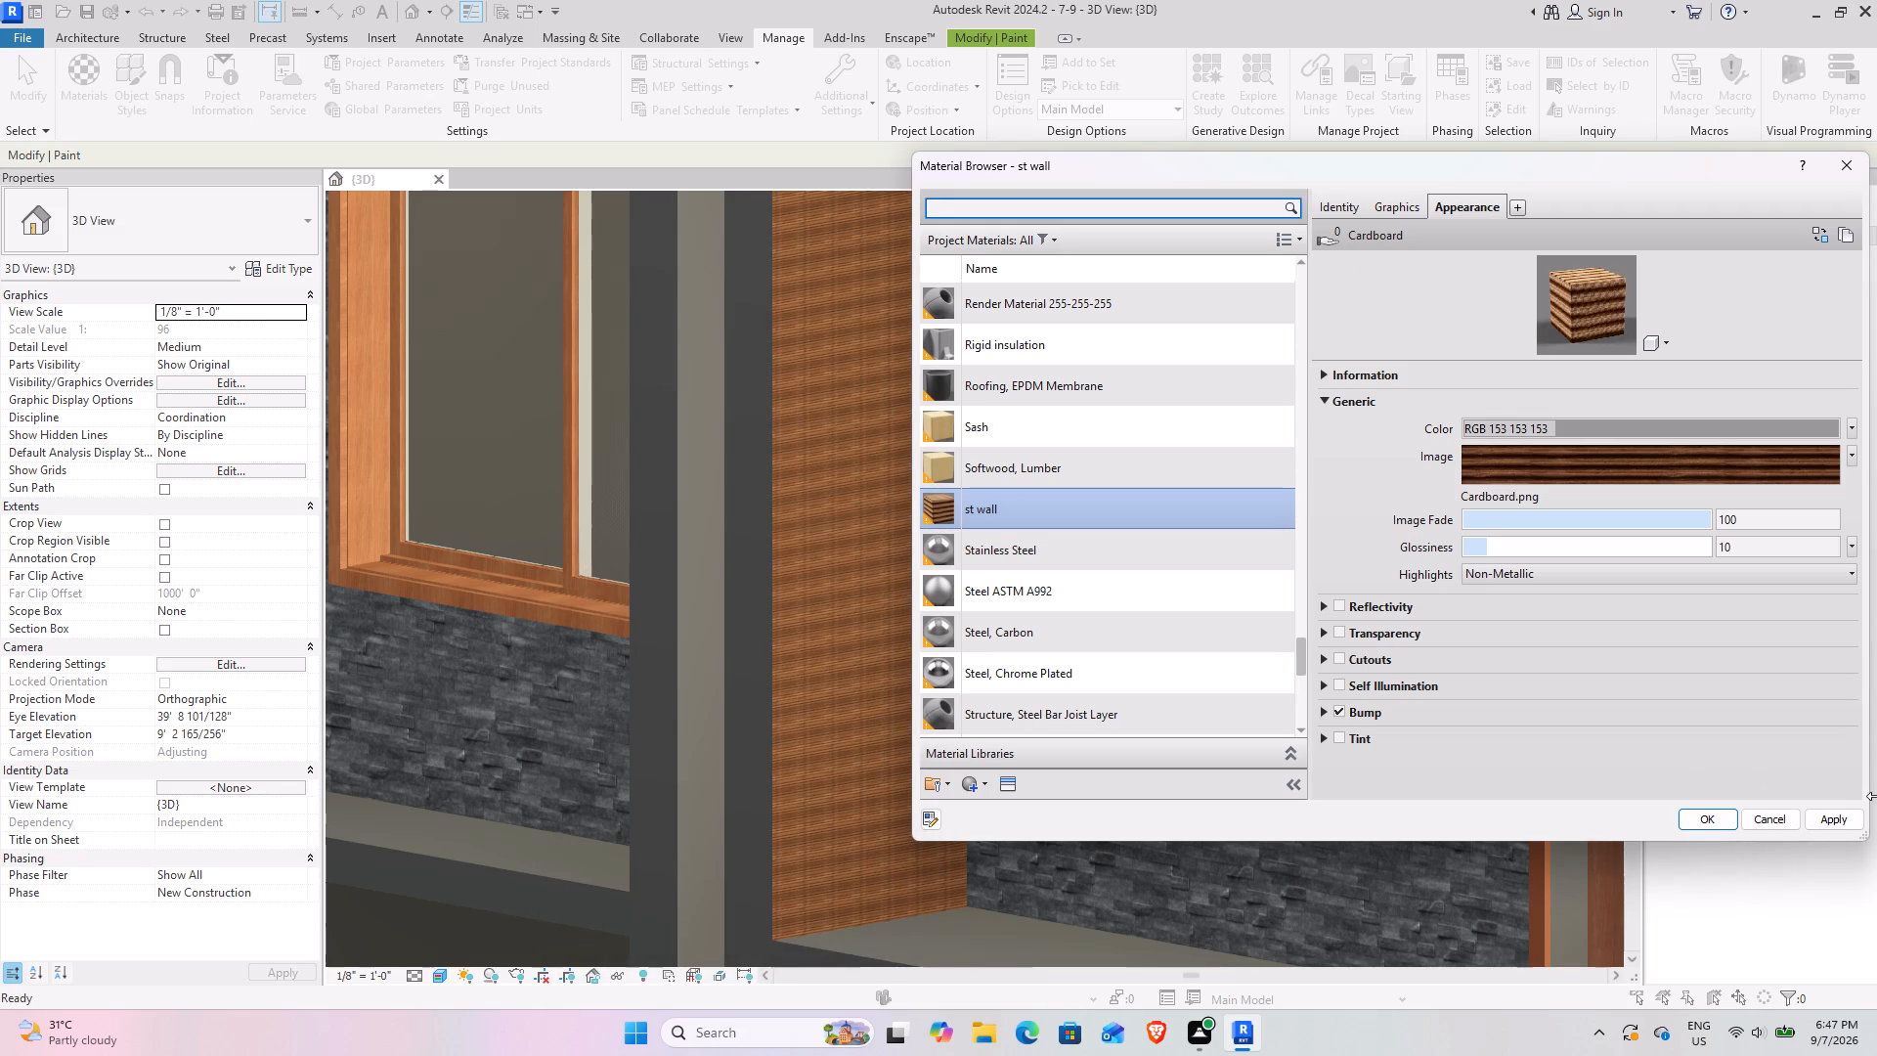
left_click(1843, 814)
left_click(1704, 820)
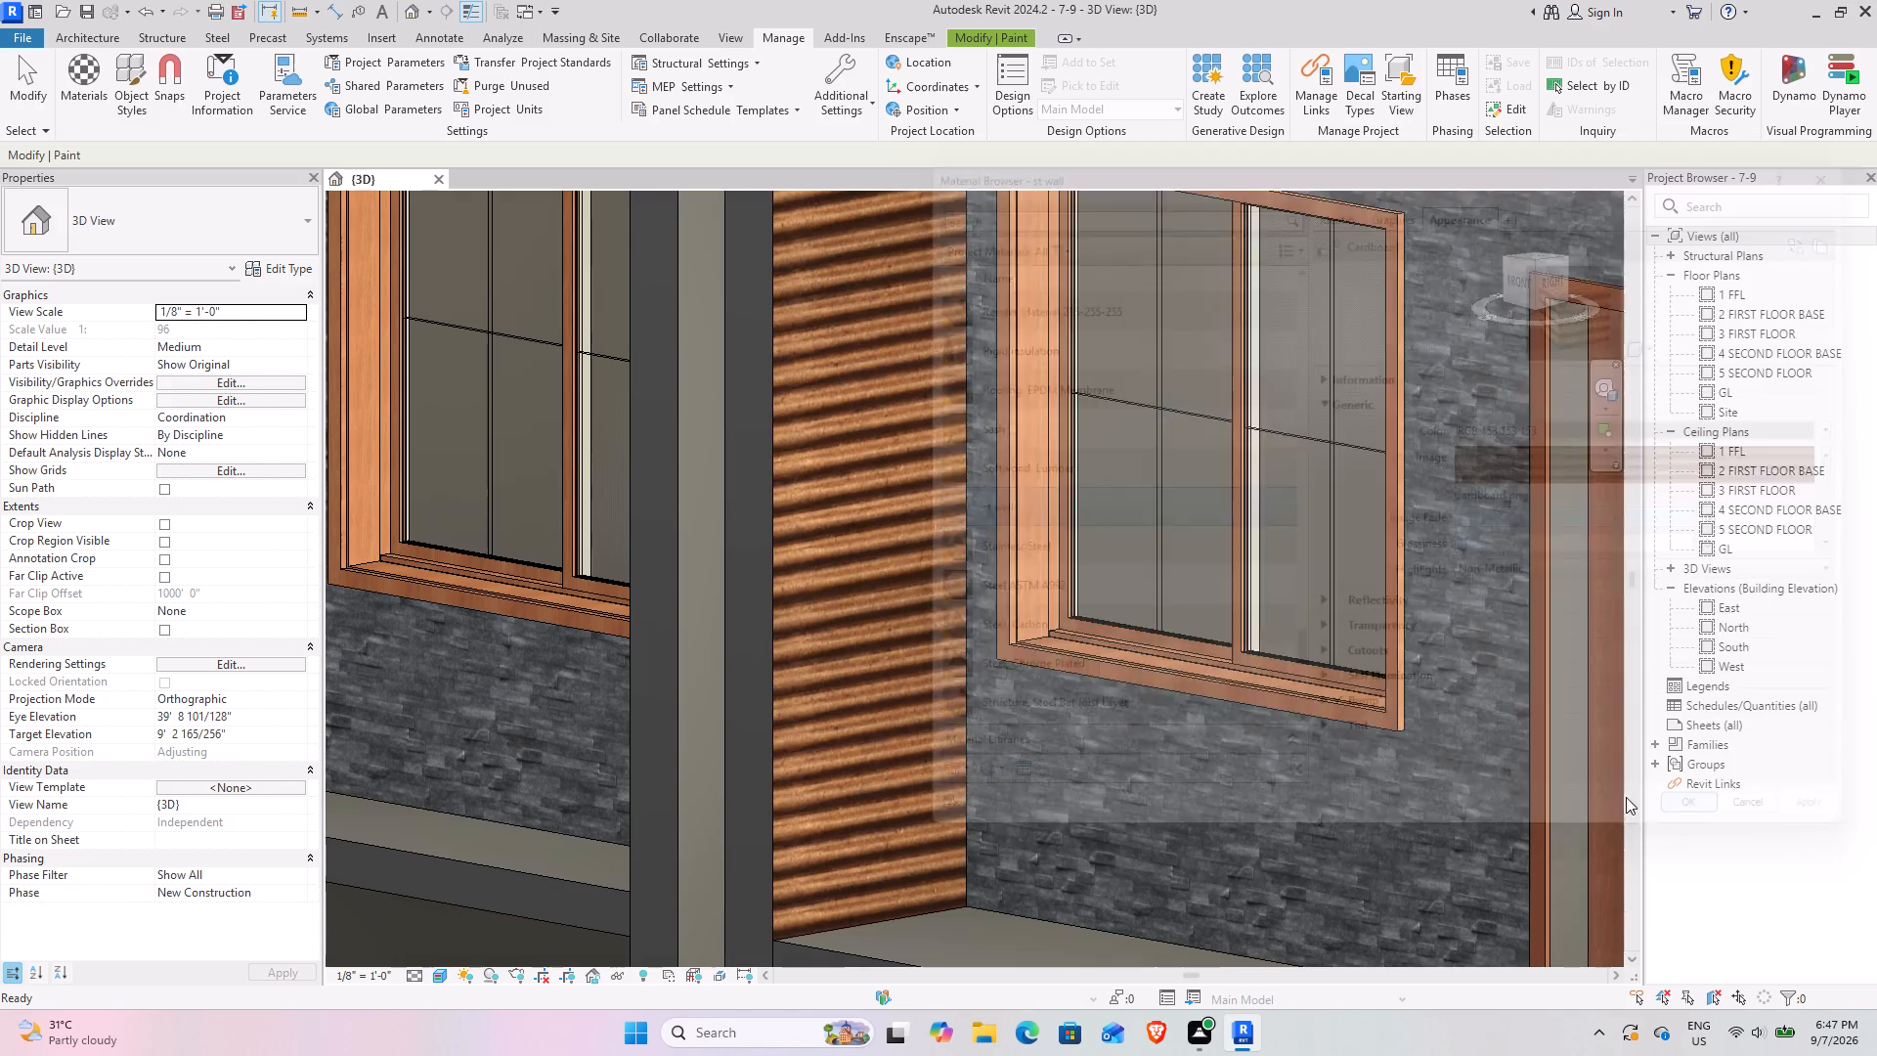
Examine the rescaled st wall texture on the tall middle fin wall, both up close and across the whole facade.
scroll(940, 714, "down", 14)
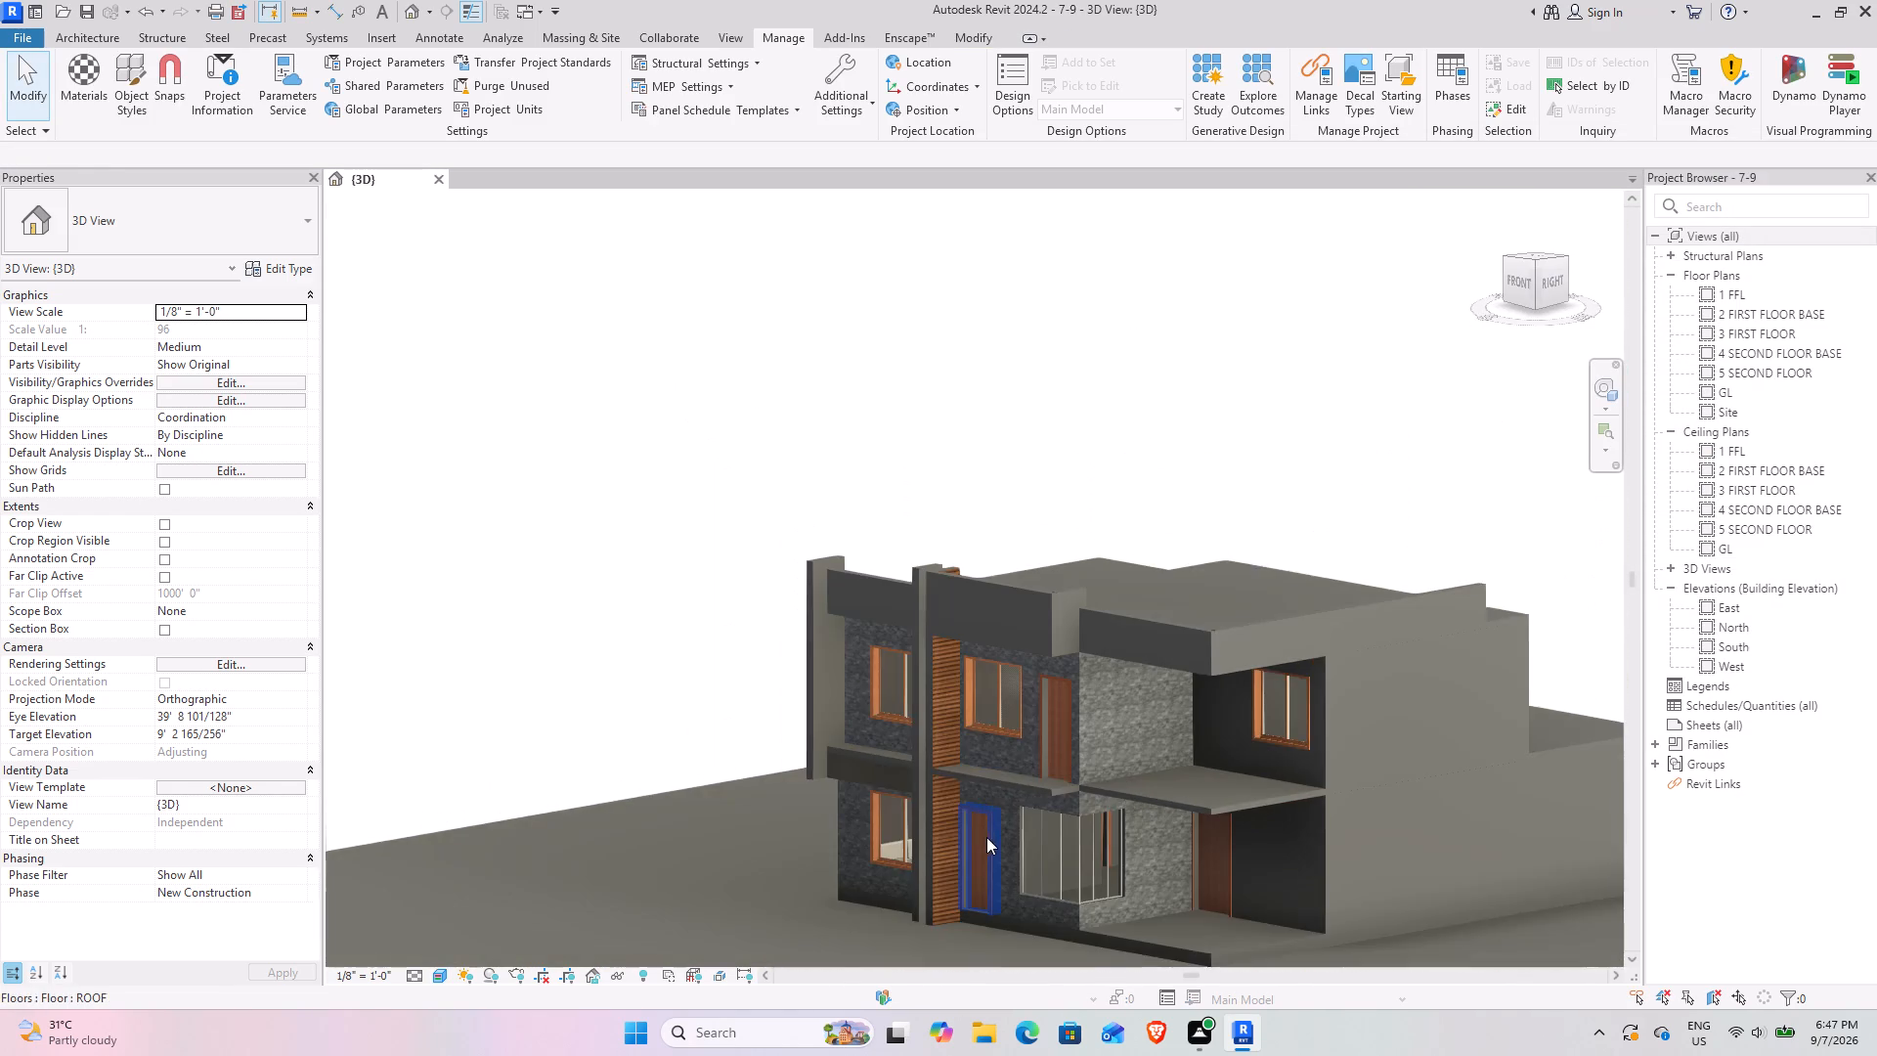
middle_click_drag(982, 830, 964, 721)
scroll(930, 660, "up", 10)
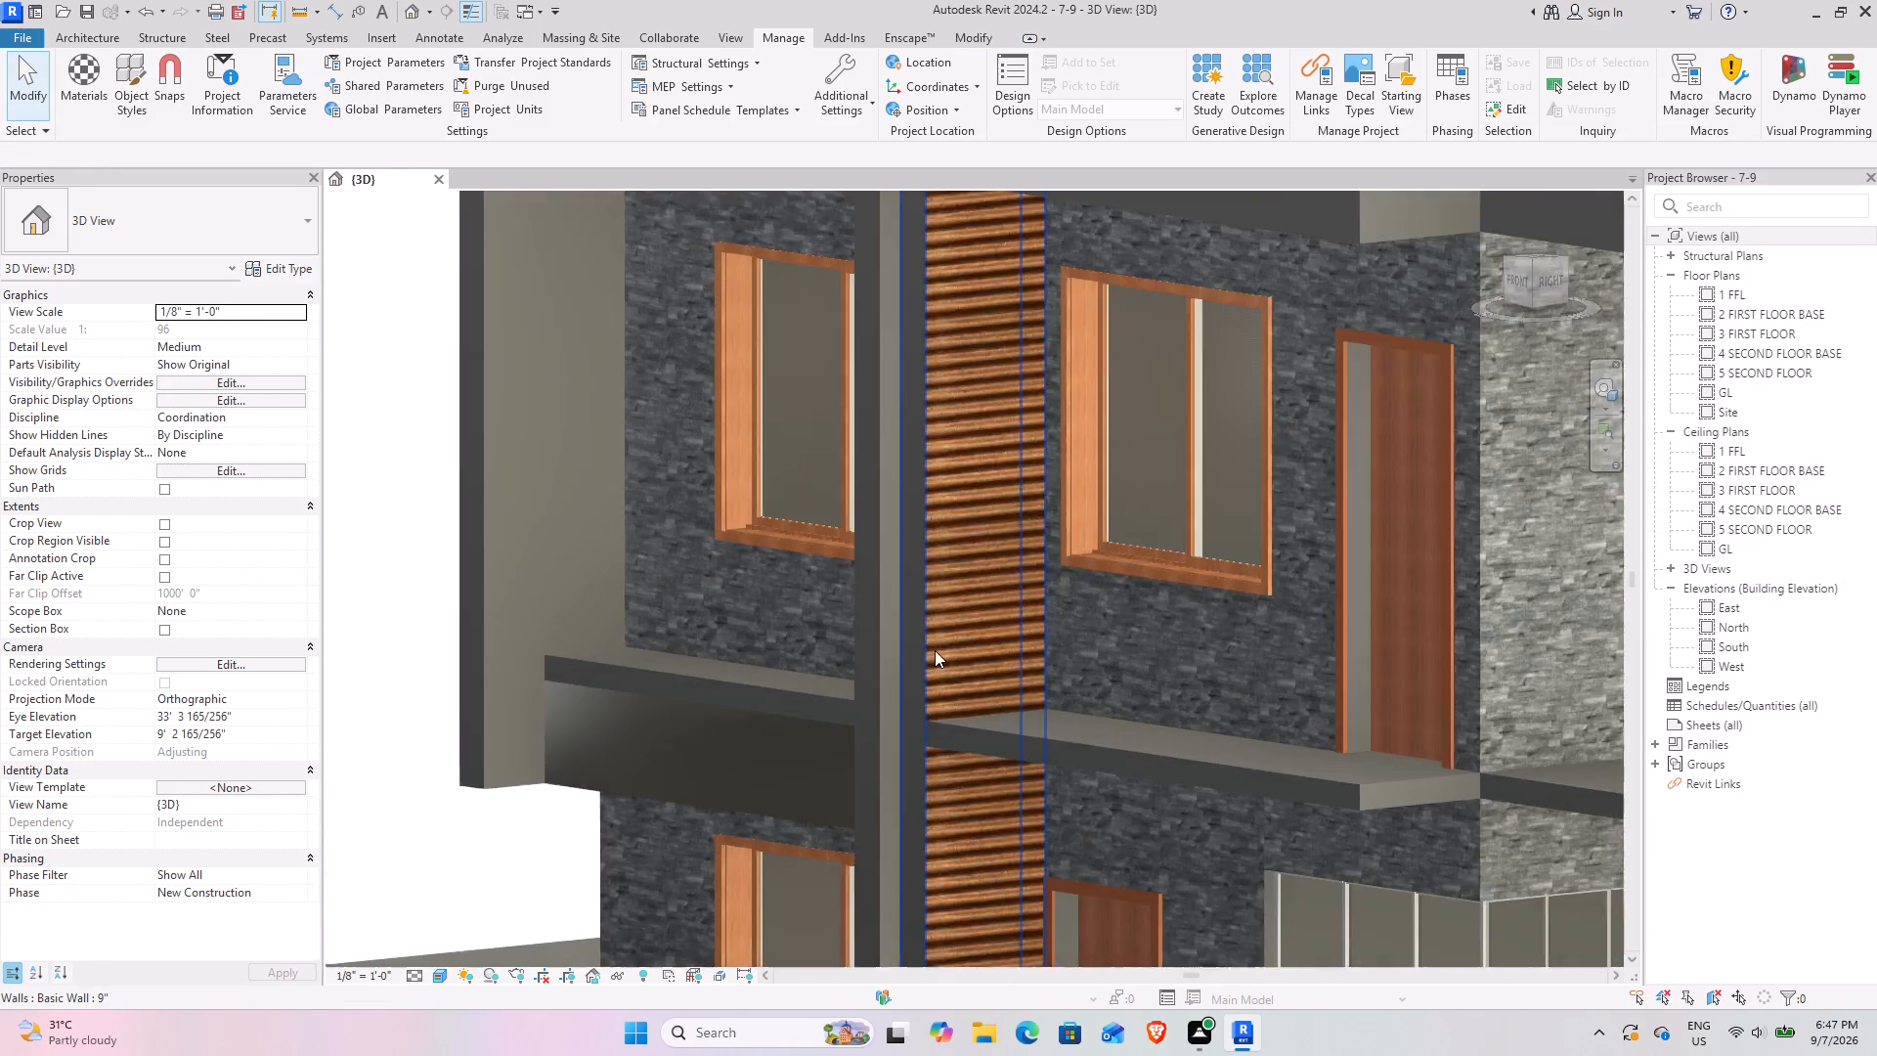
scroll(935, 650, "up", 5)
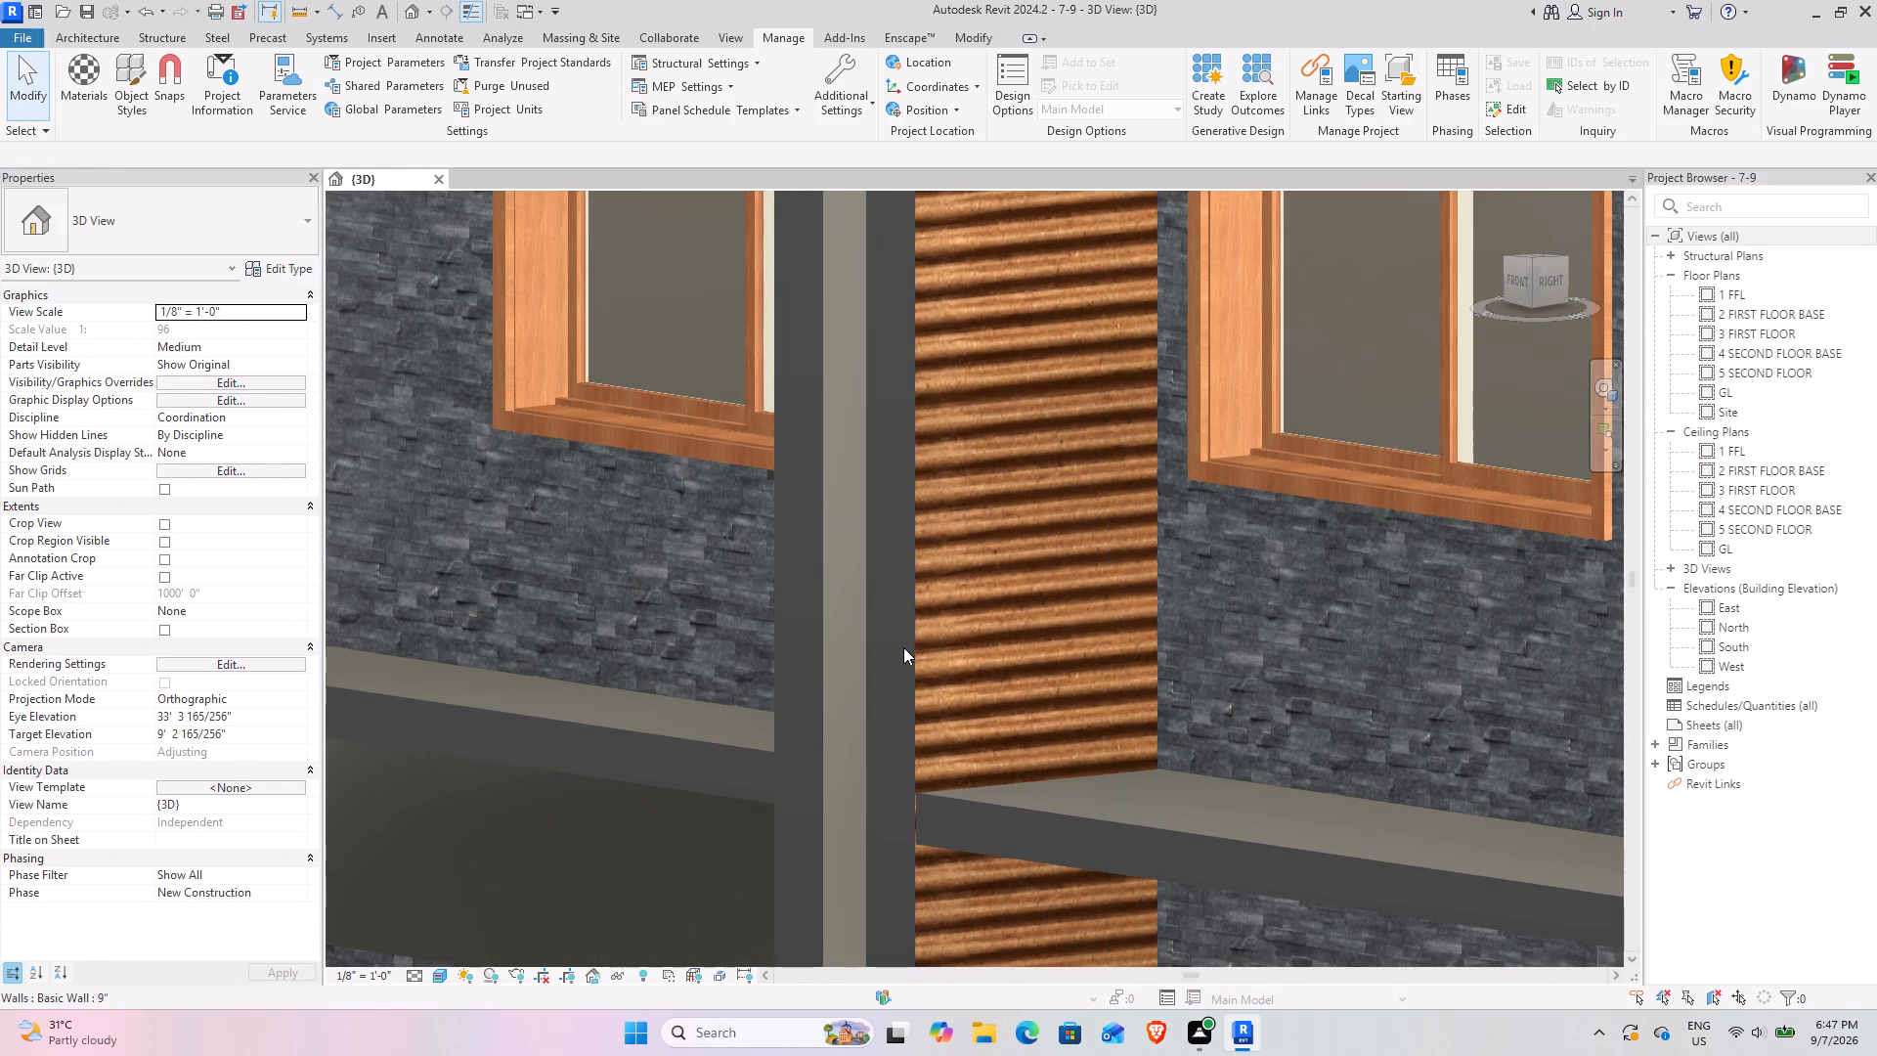
scroll(1135, 663, "down", 4)
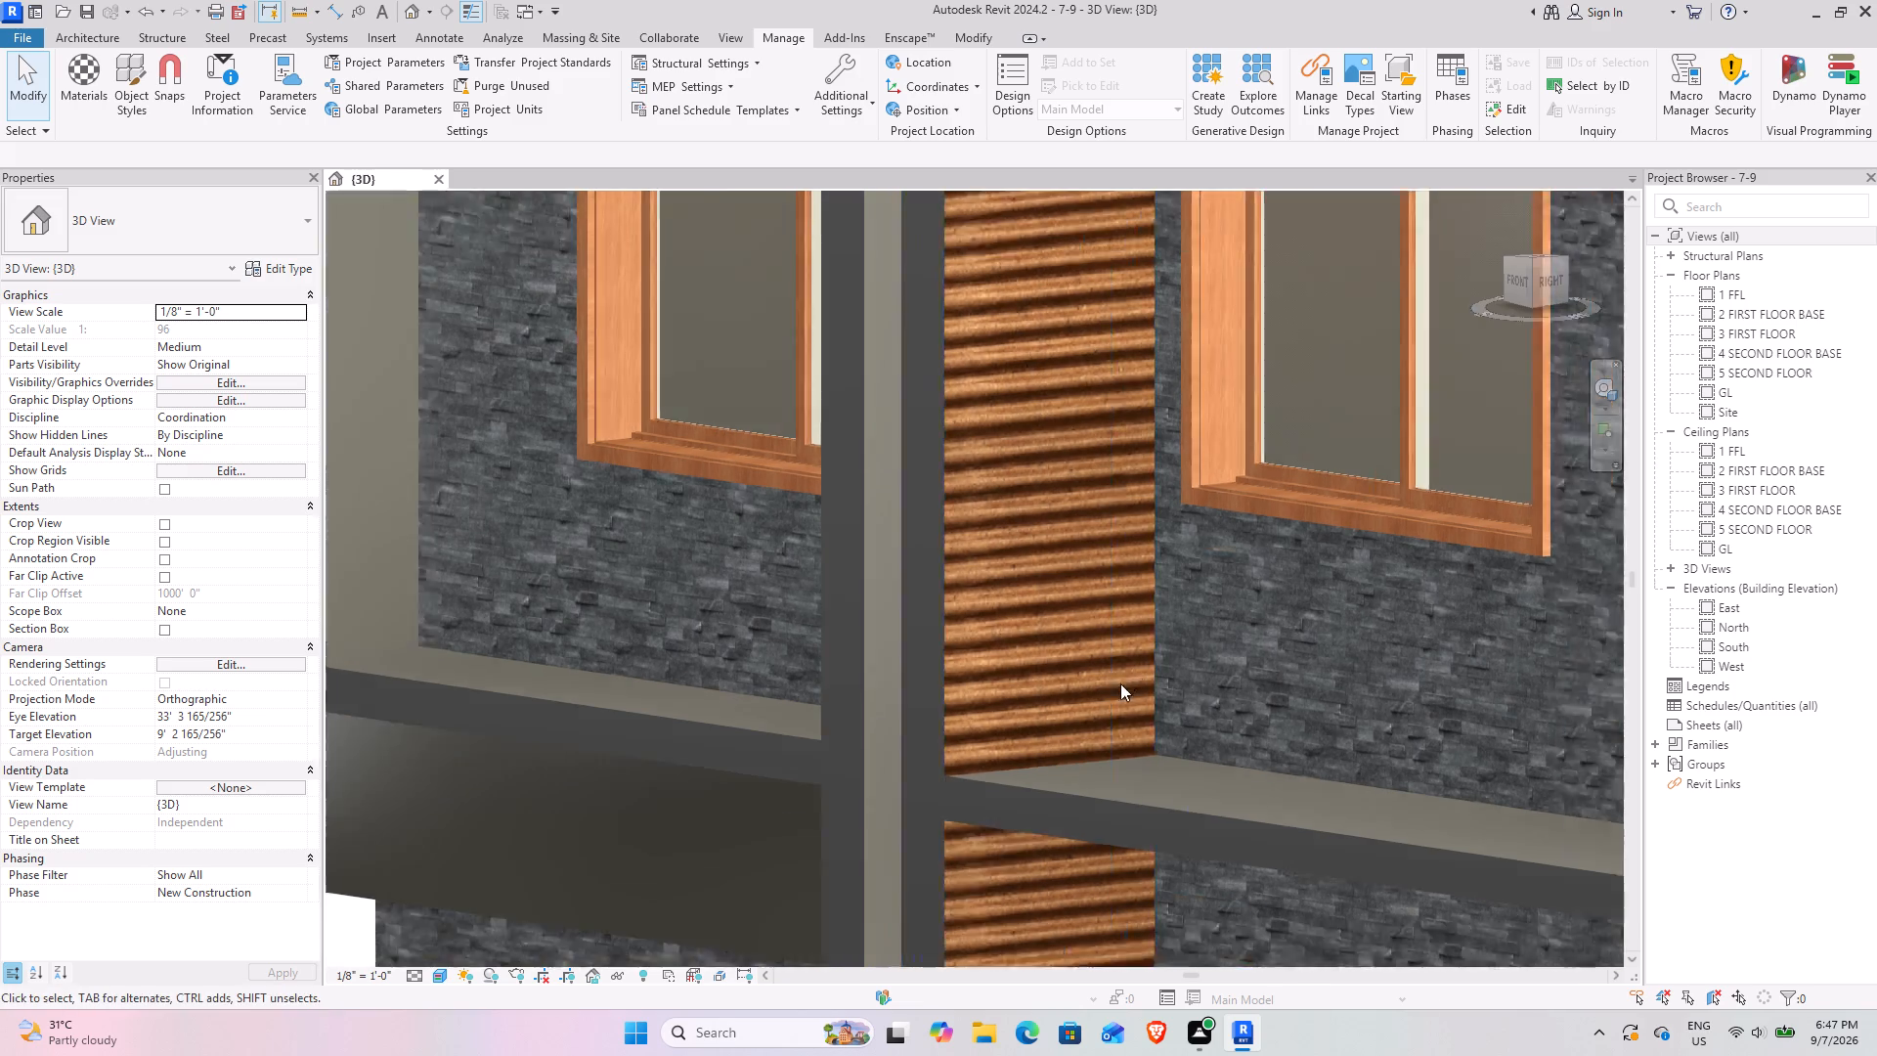
scroll(1120, 683, "down", 6)
middle_click_drag(1244, 698, 944, 484)
scroll(827, 669, "up", 3)
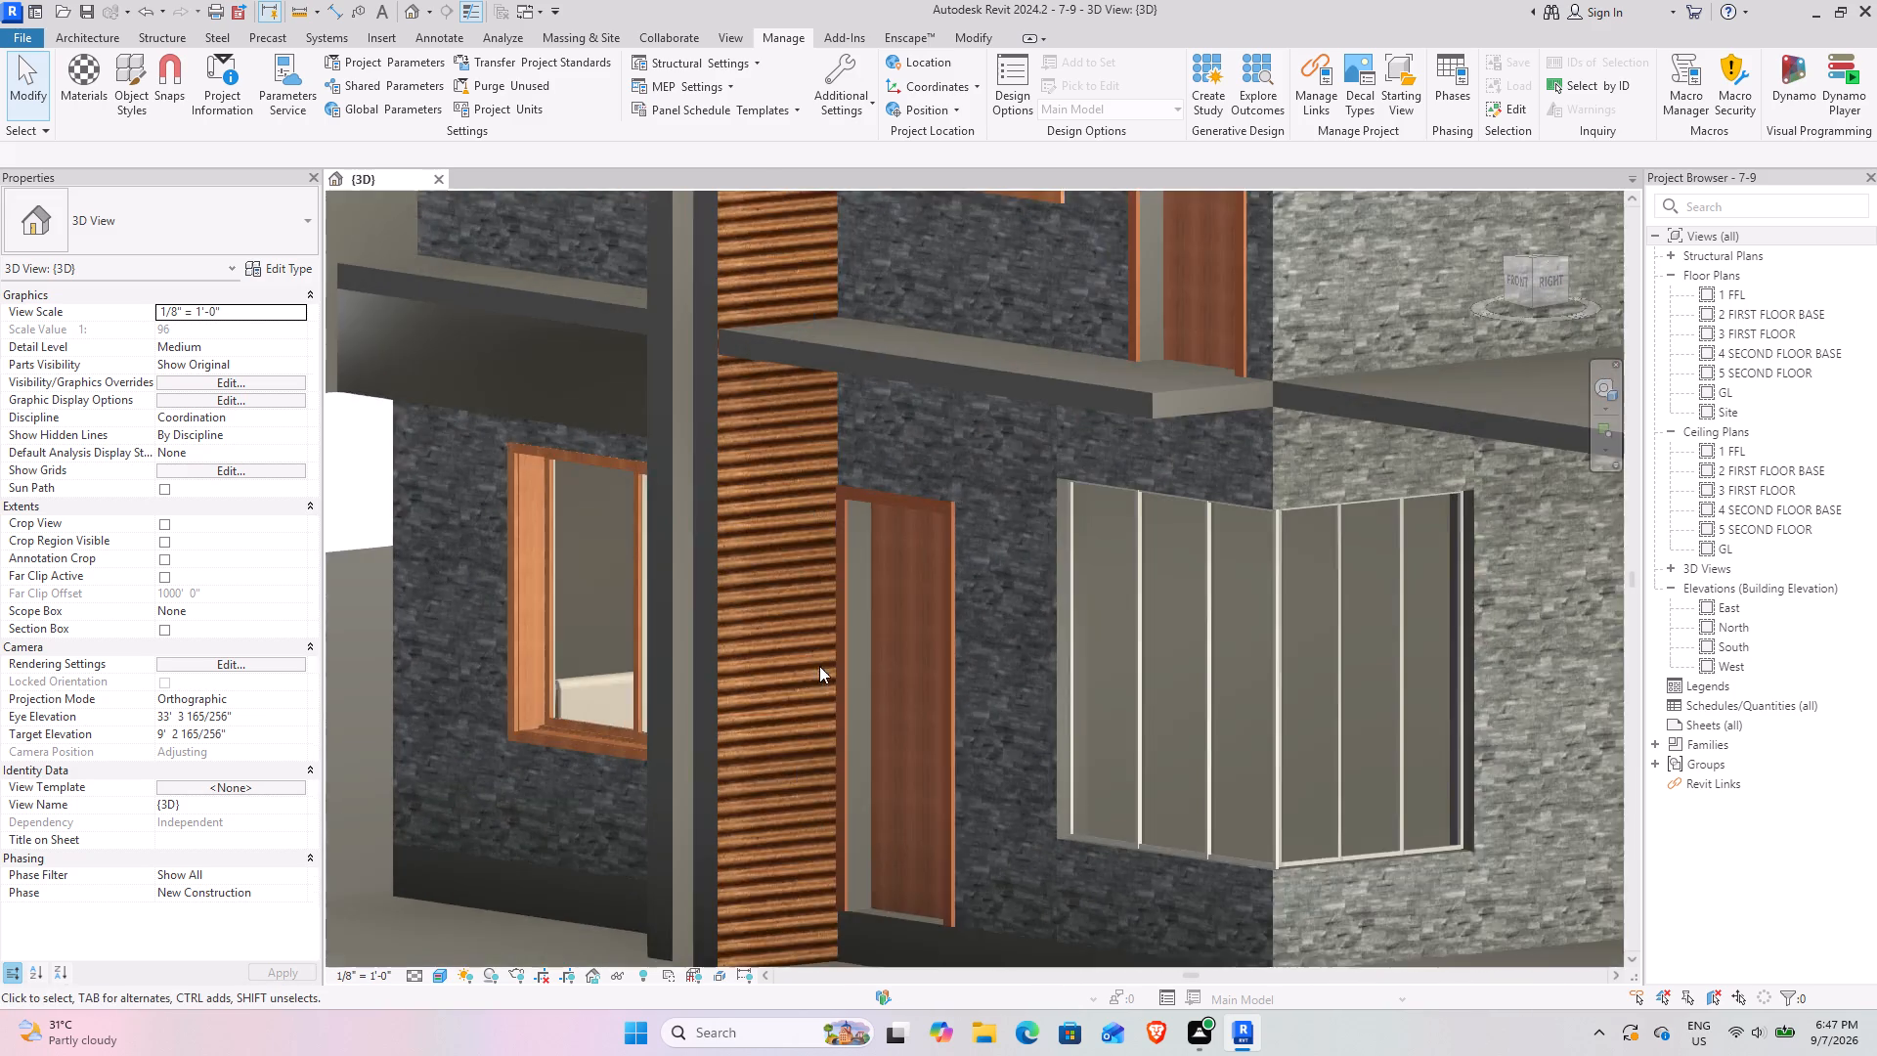
scroll(819, 666, "up", 12)
scroll(759, 662, "down", 5)
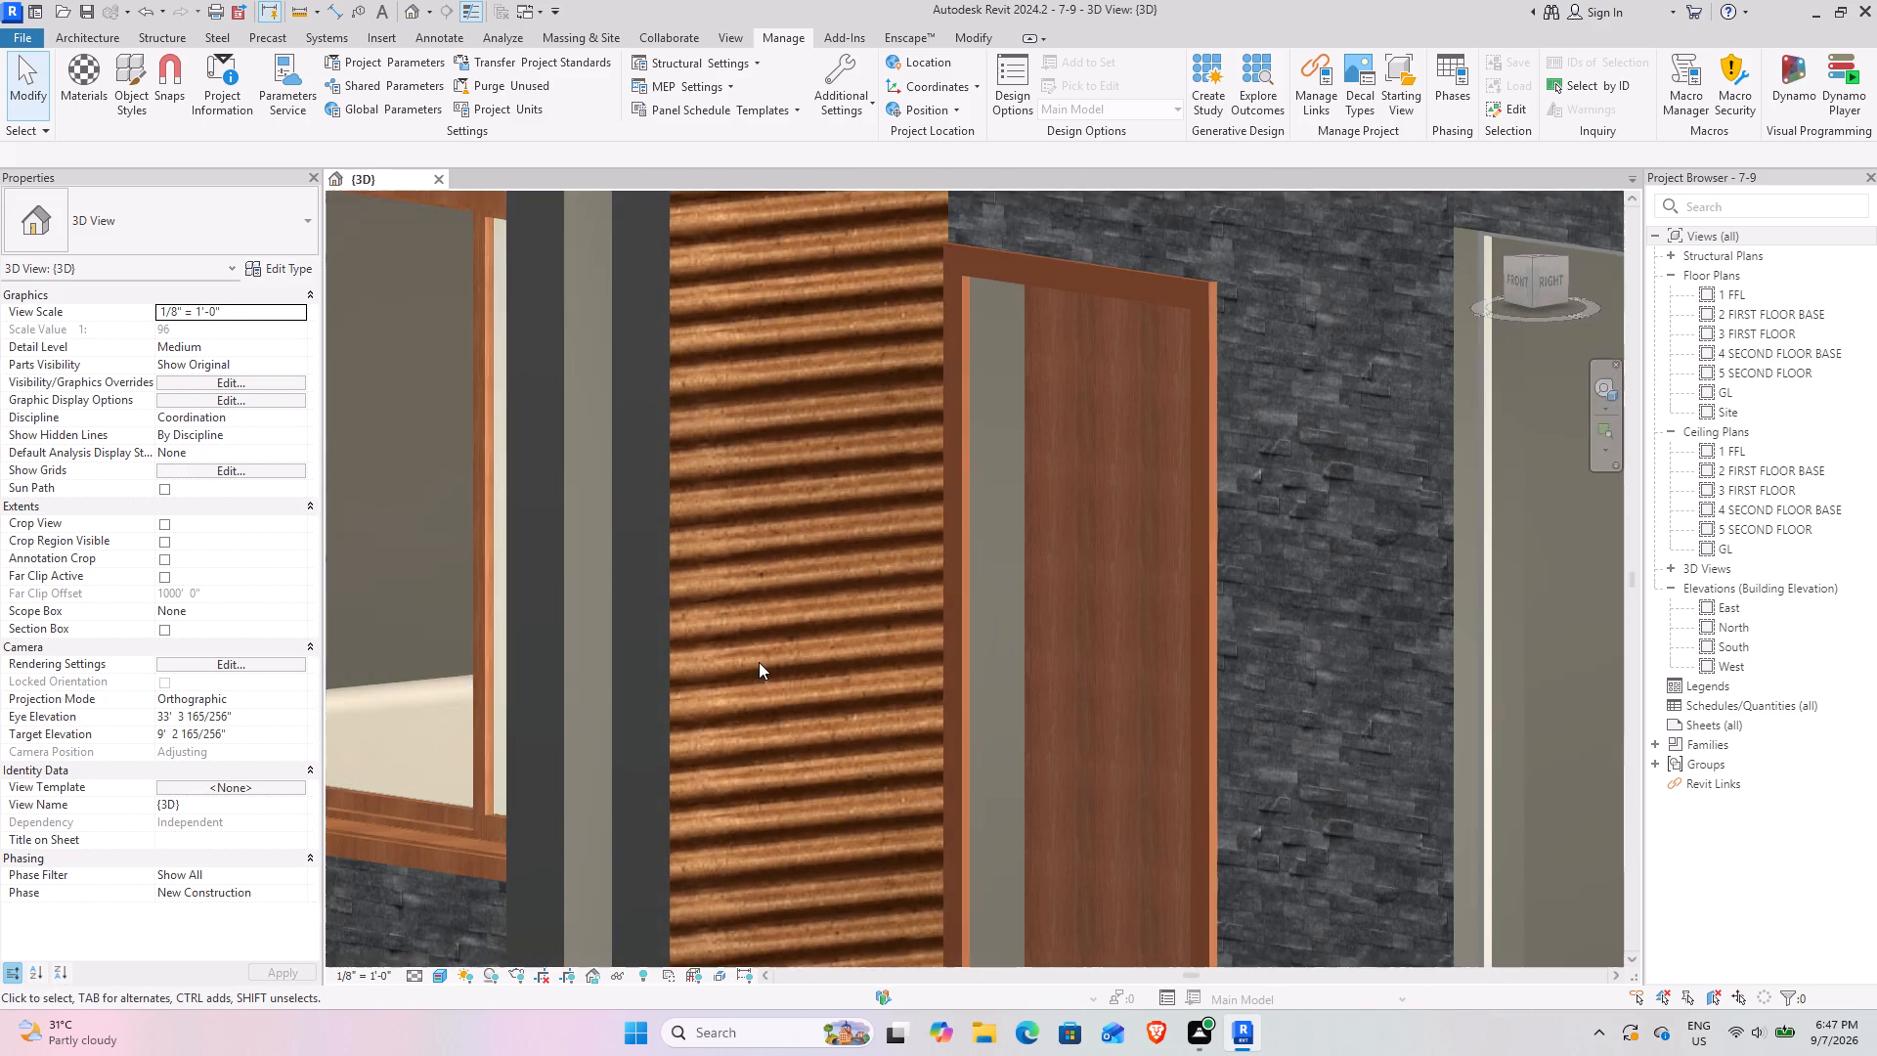
scroll(759, 662, "down", 10)
middle_click_drag(858, 687, 853, 792)
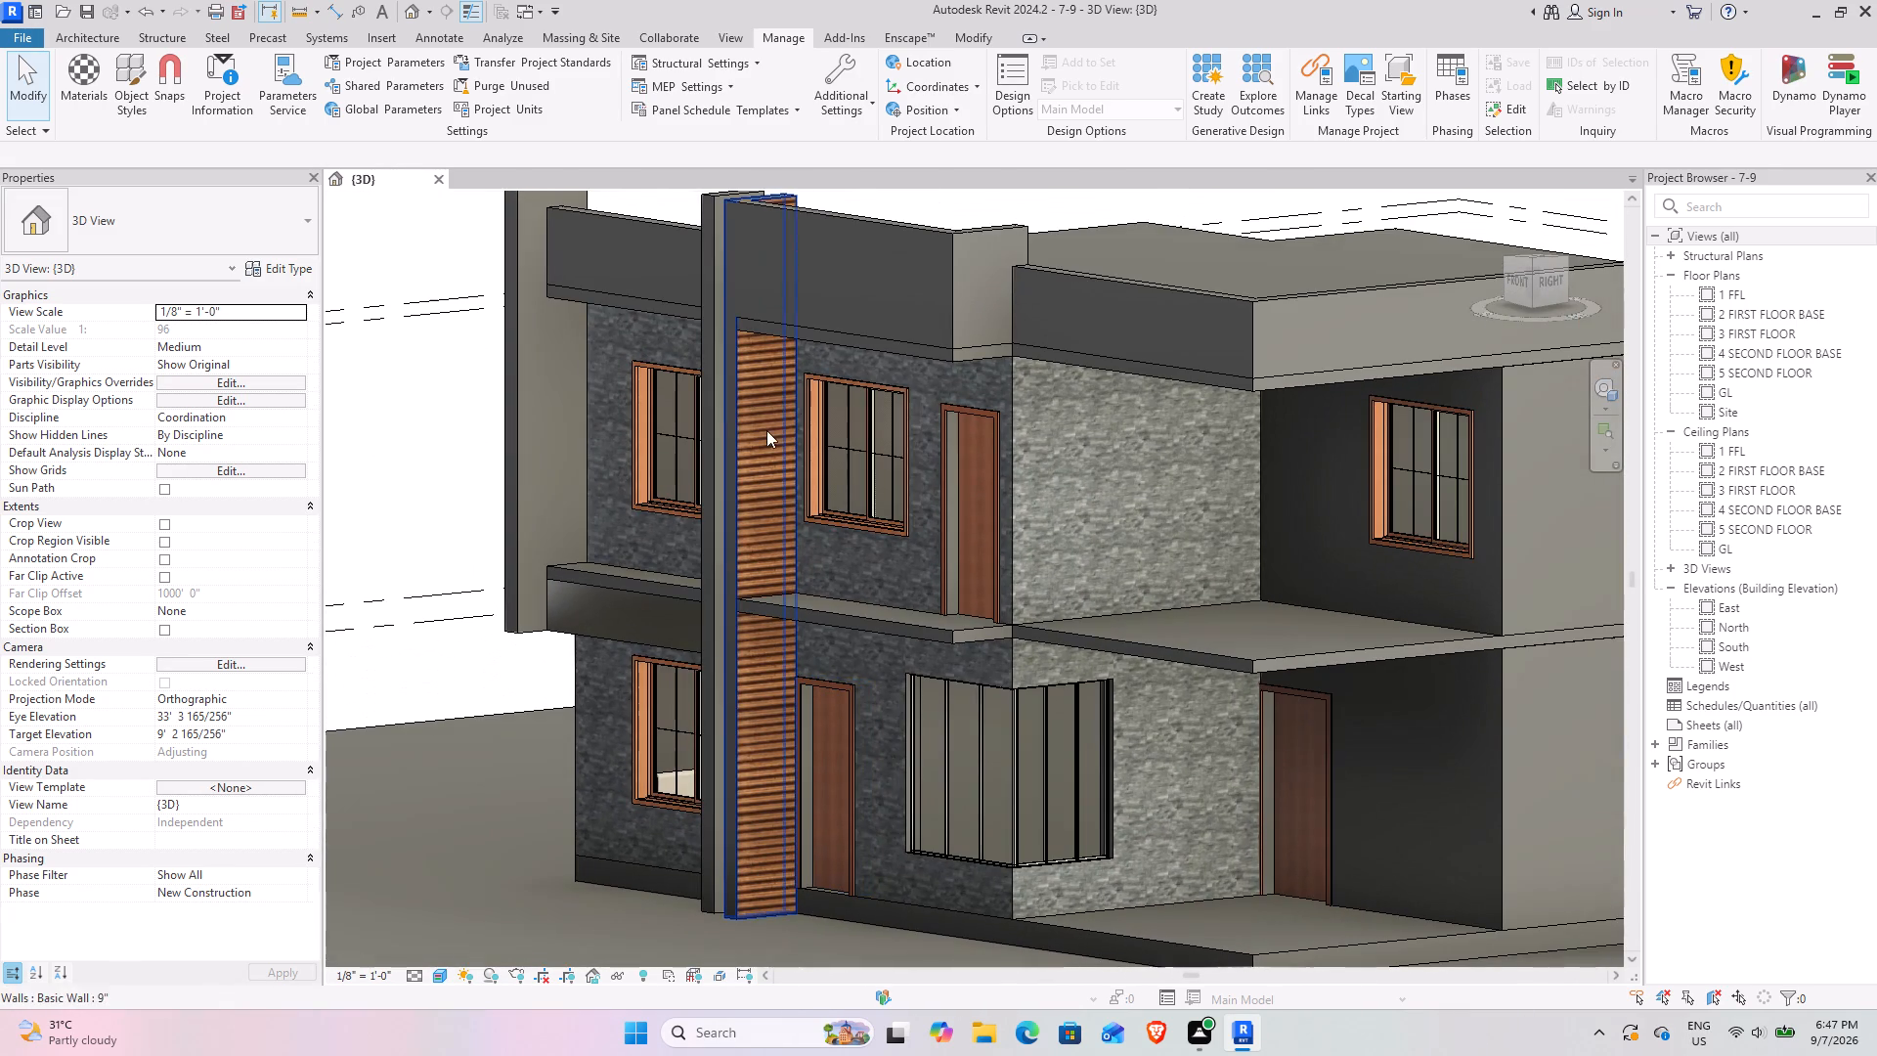
Set the st wall image texture's sample width to 3' and apply the material change.
left_click(102, 82)
left_click(1563, 481)
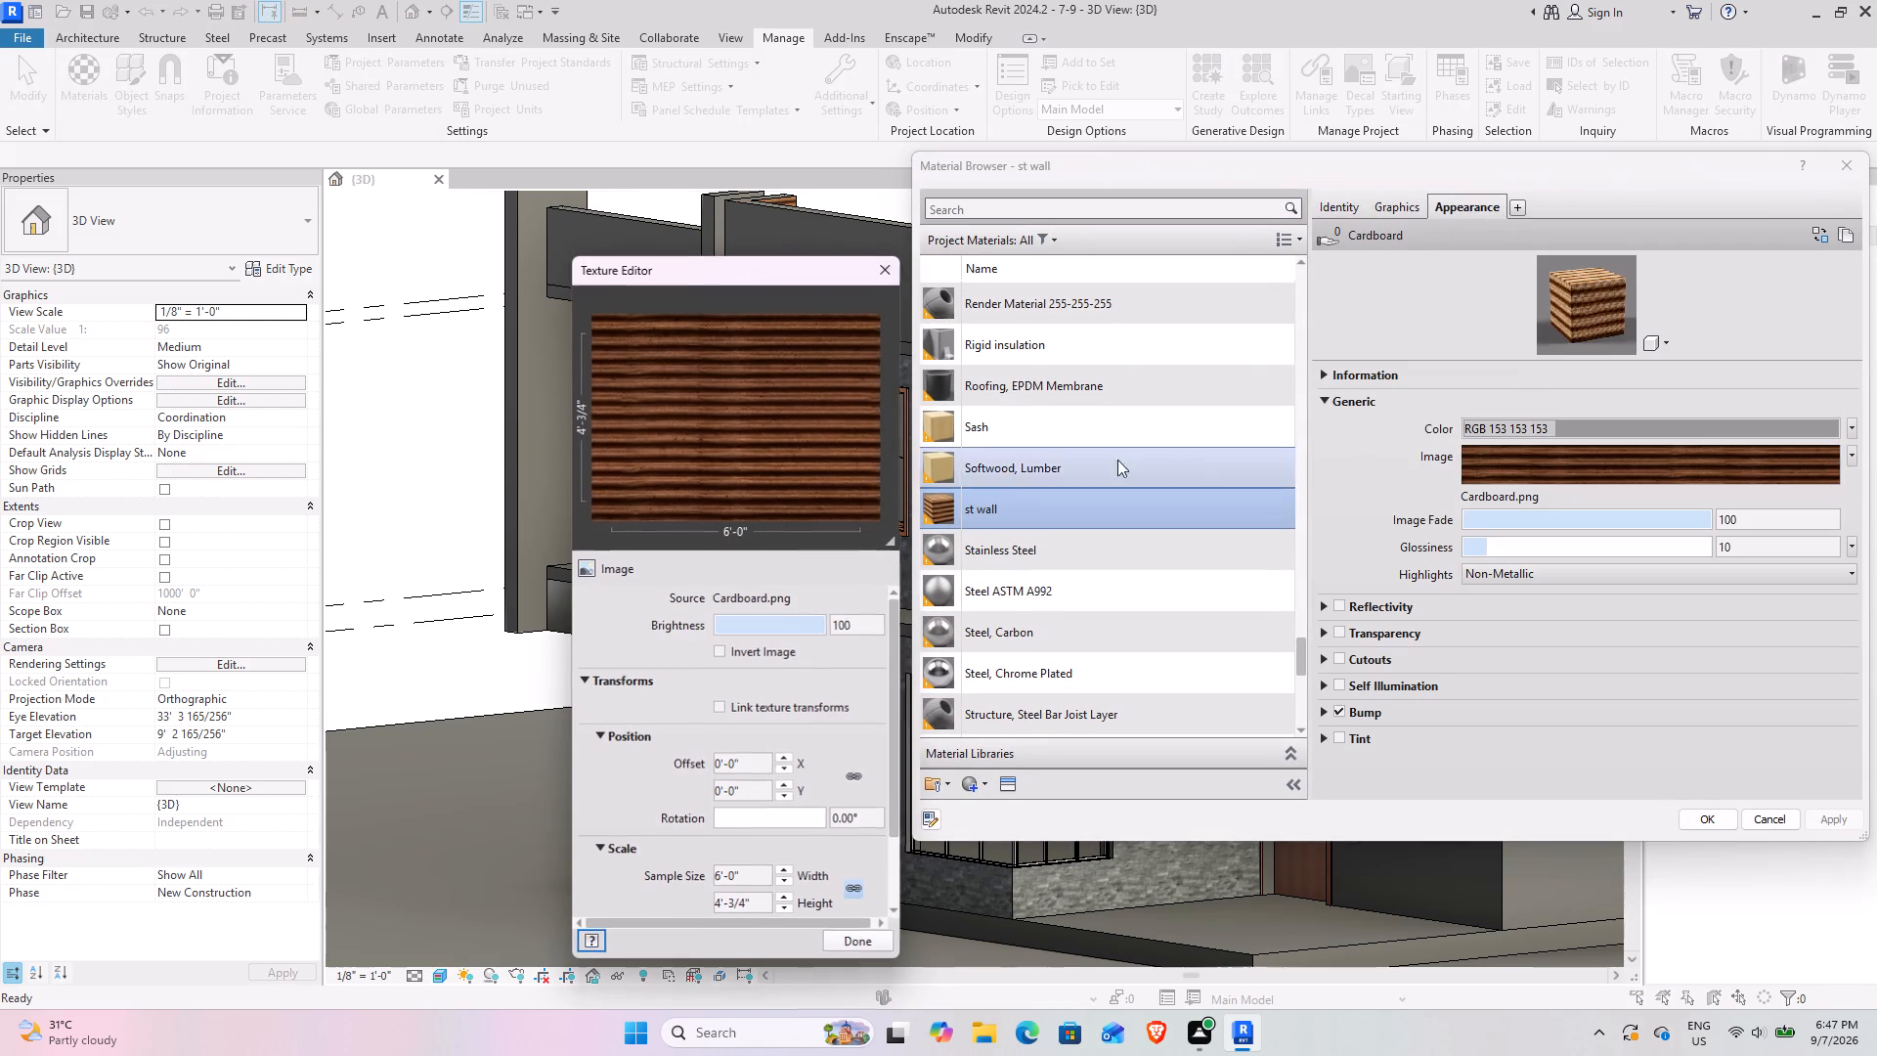
left_click(749, 862)
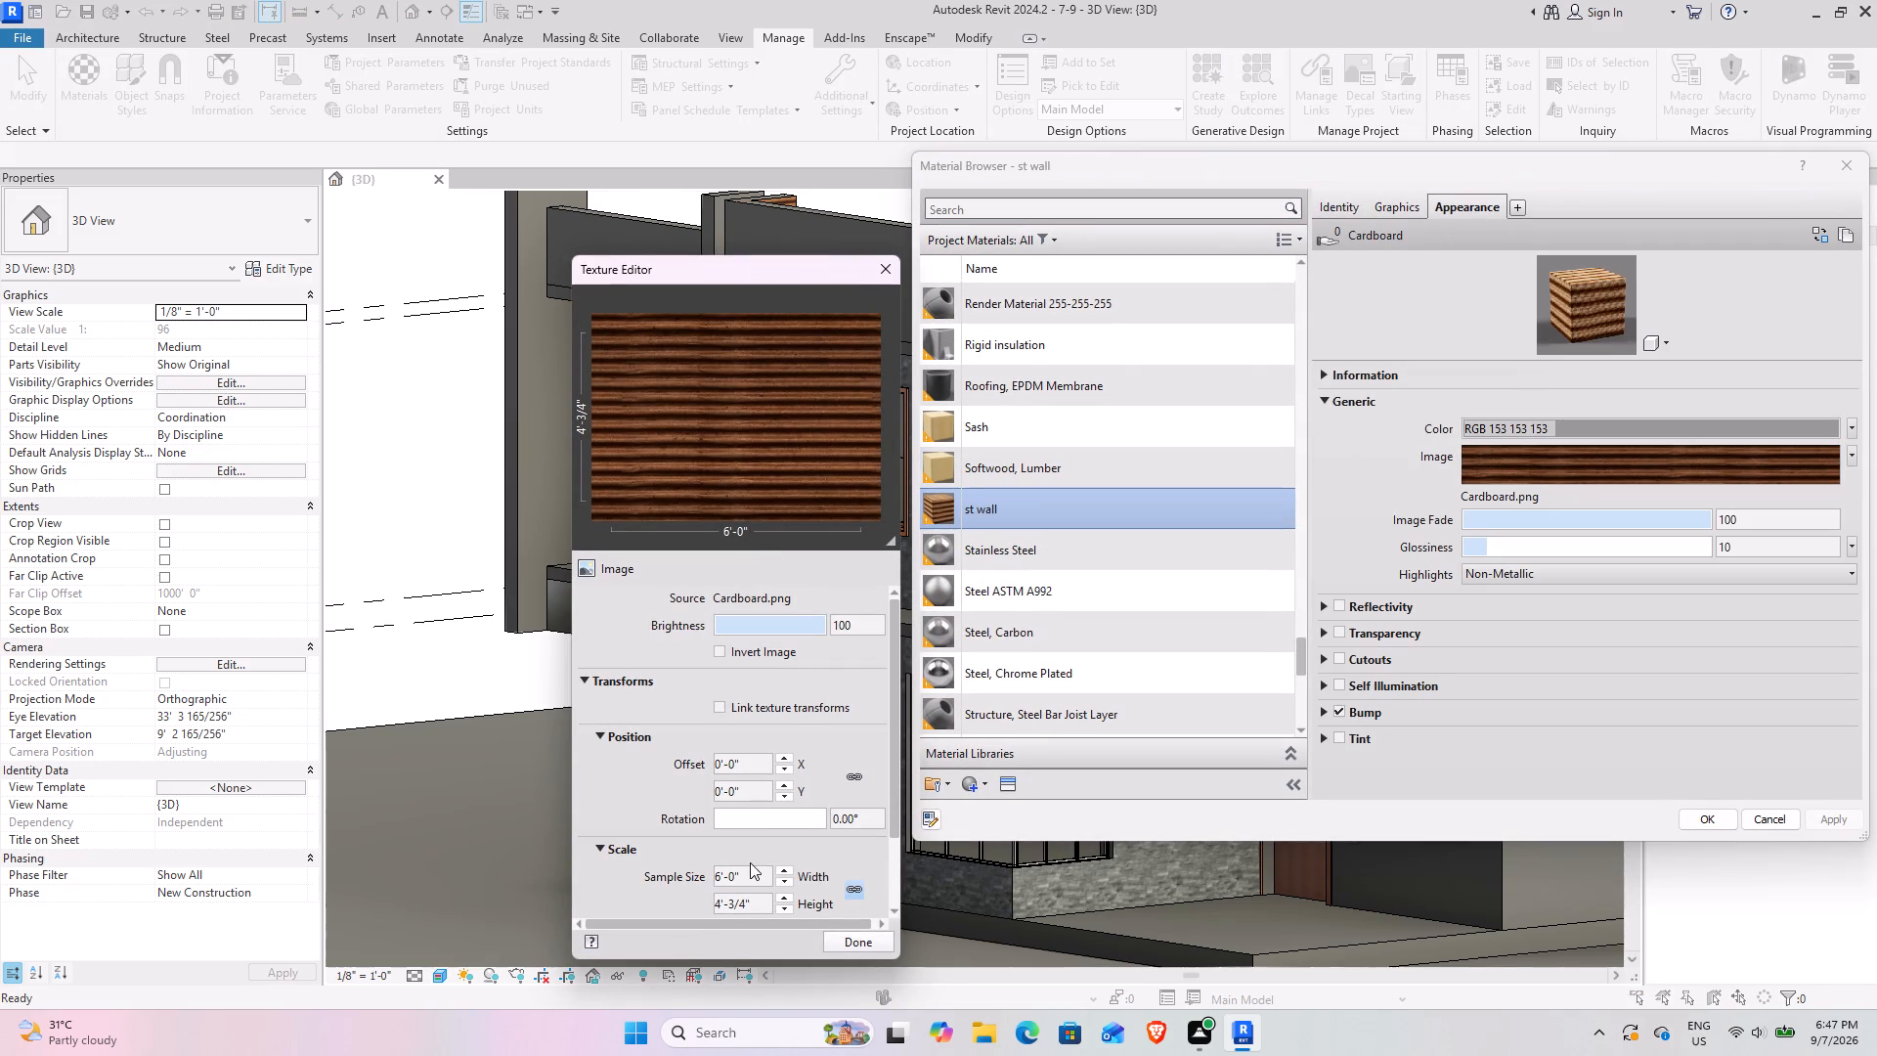
left_click(748, 873)
key("3")
key("Return")
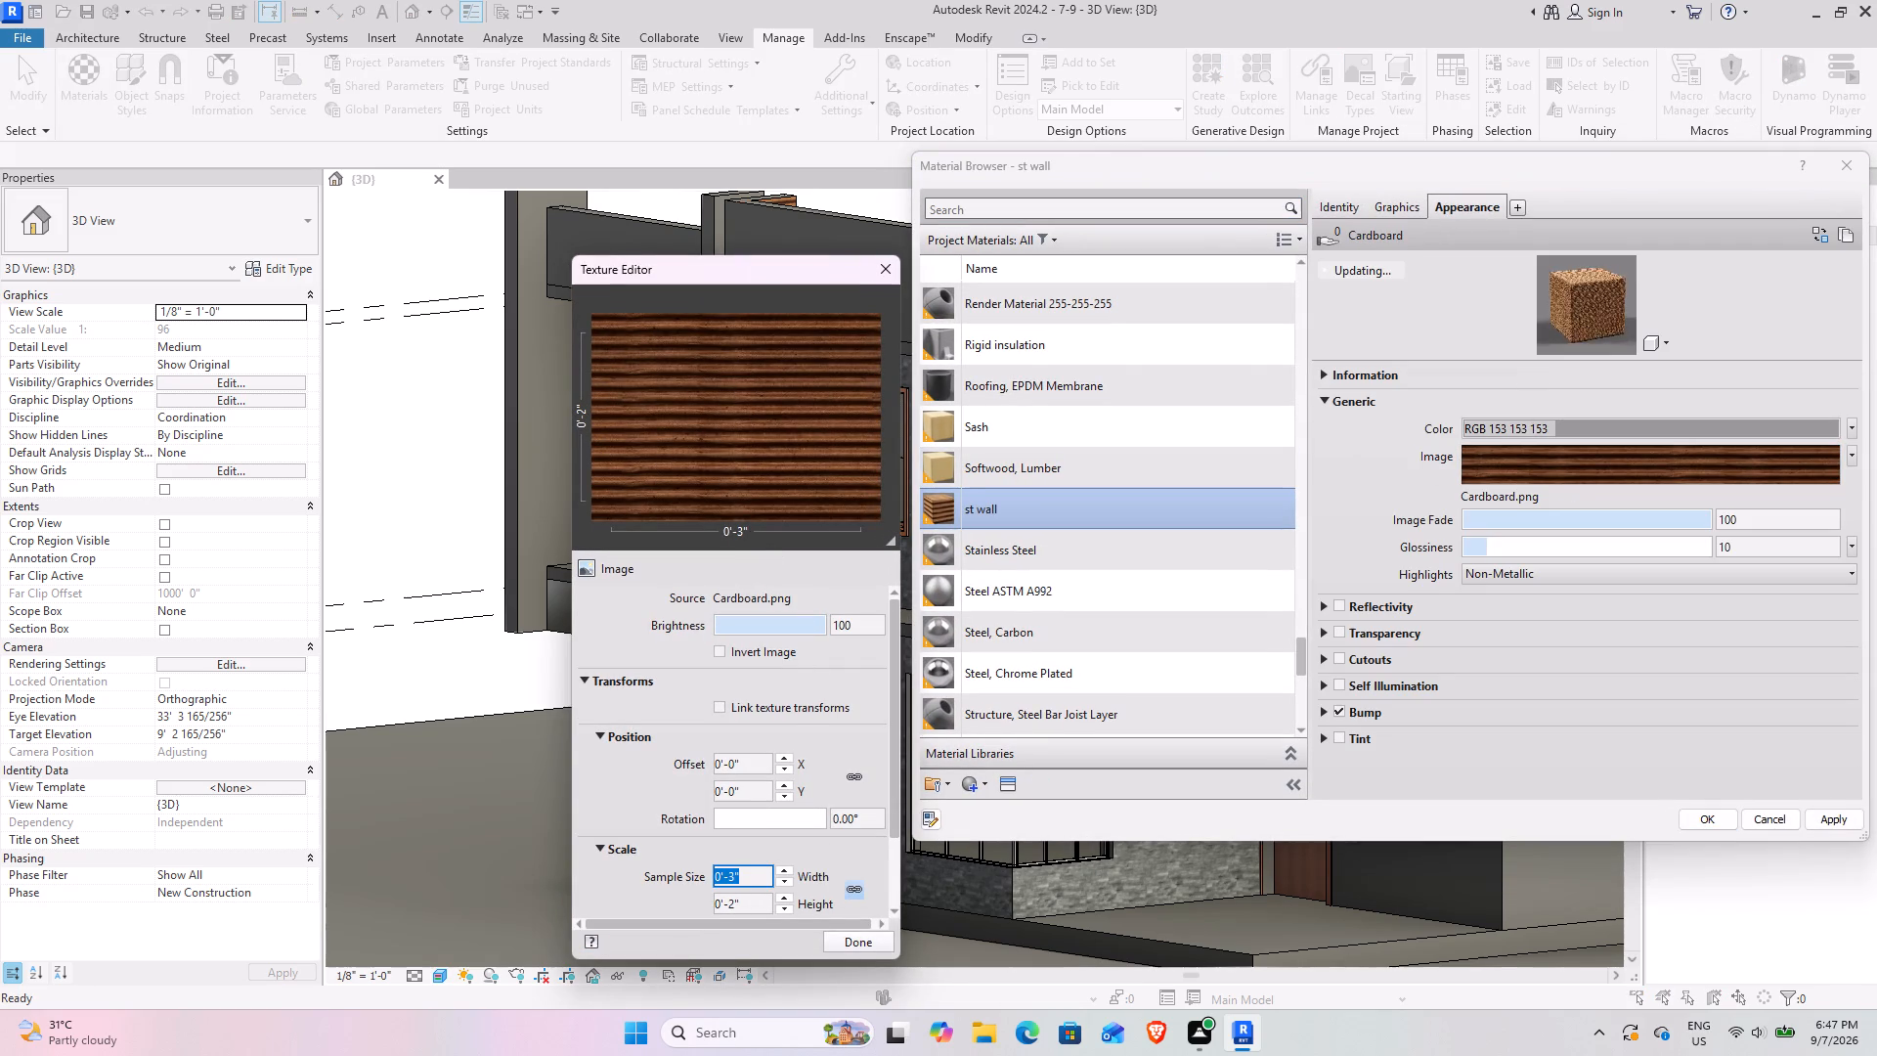
left_click(739, 873)
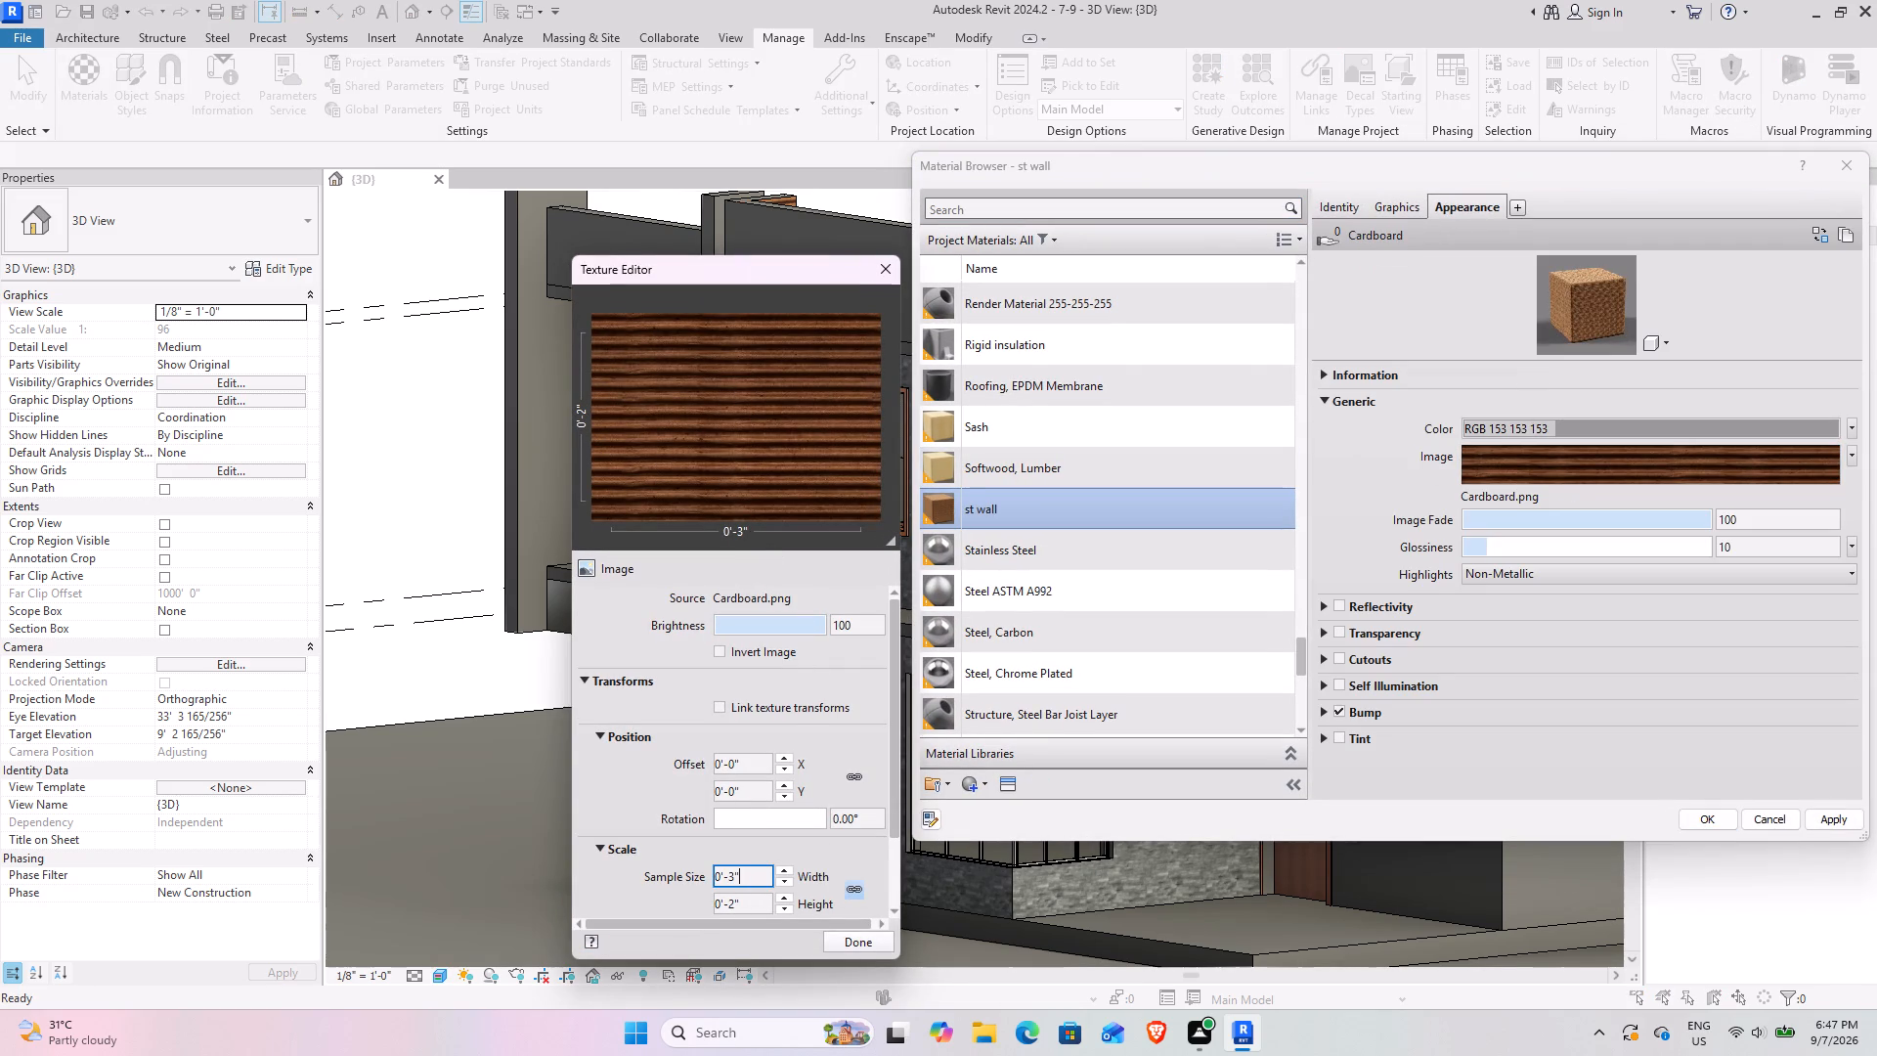
left_click_drag(739, 874, 691, 875)
type("3'")
key("Return")
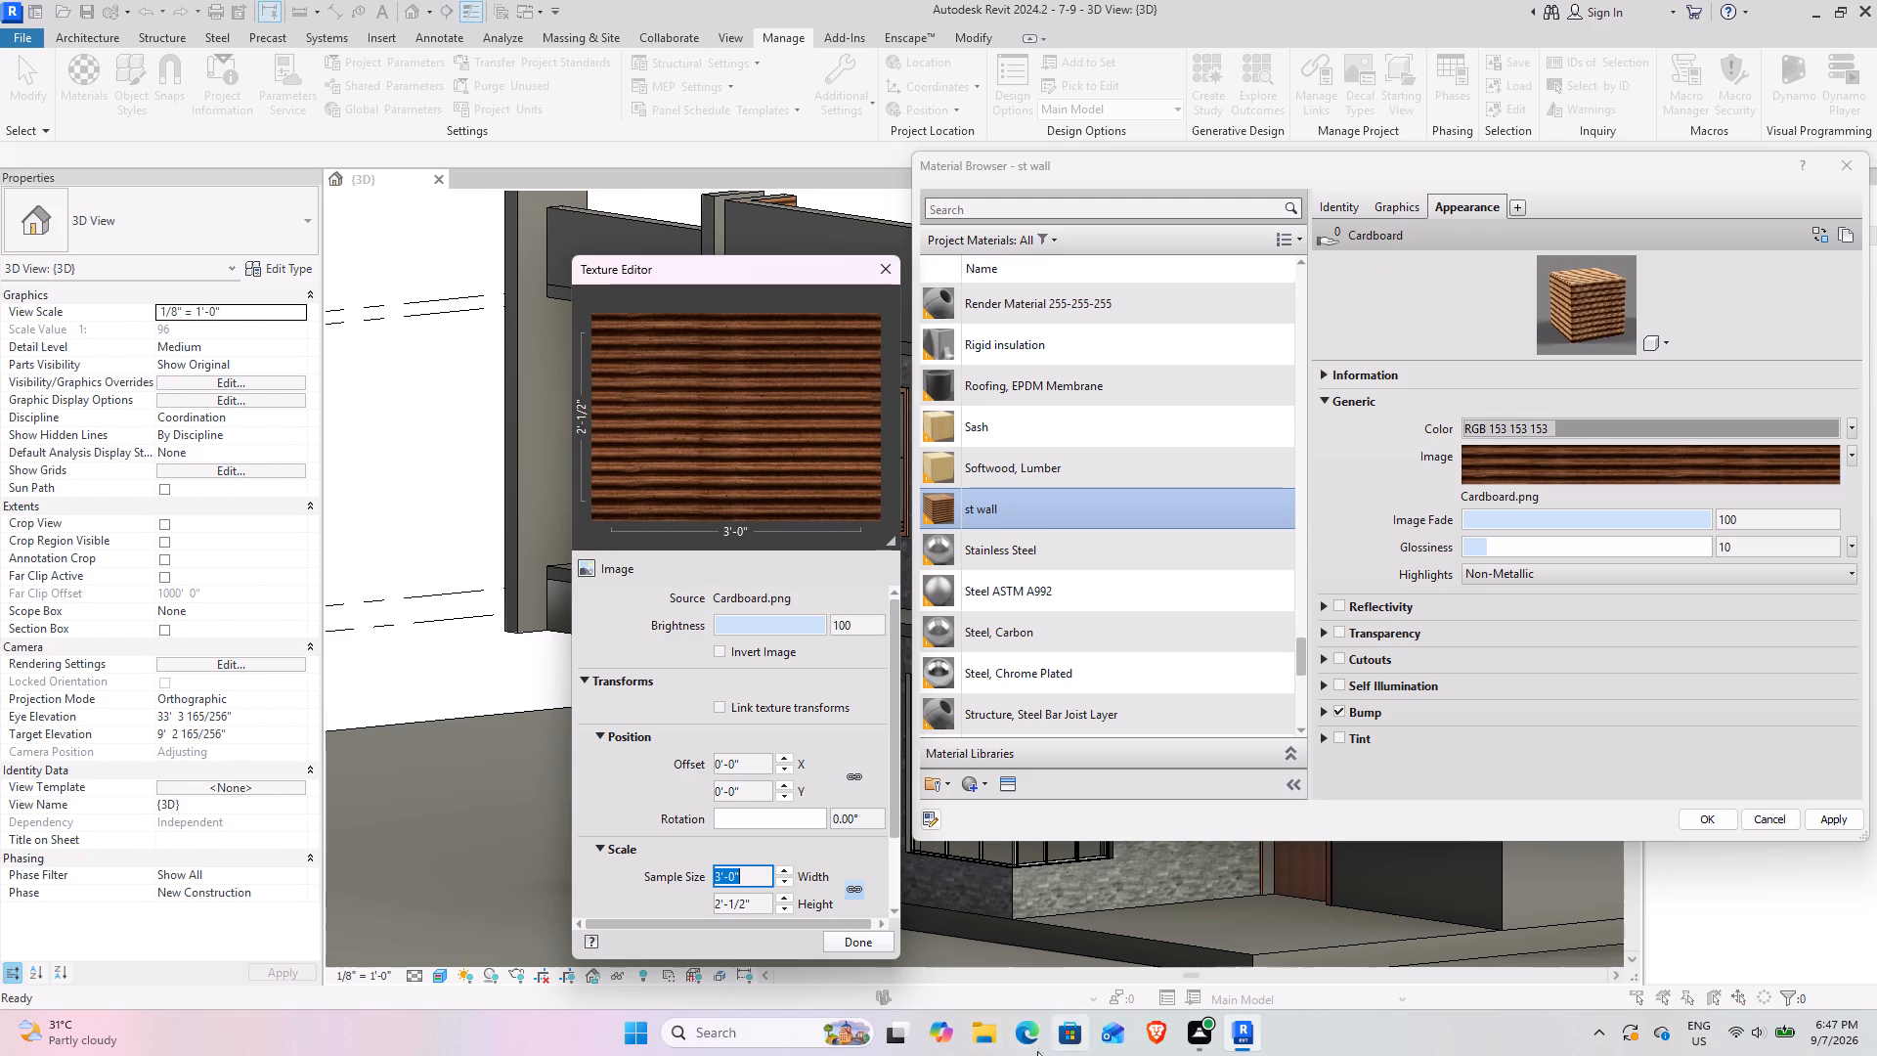
left_click(857, 938)
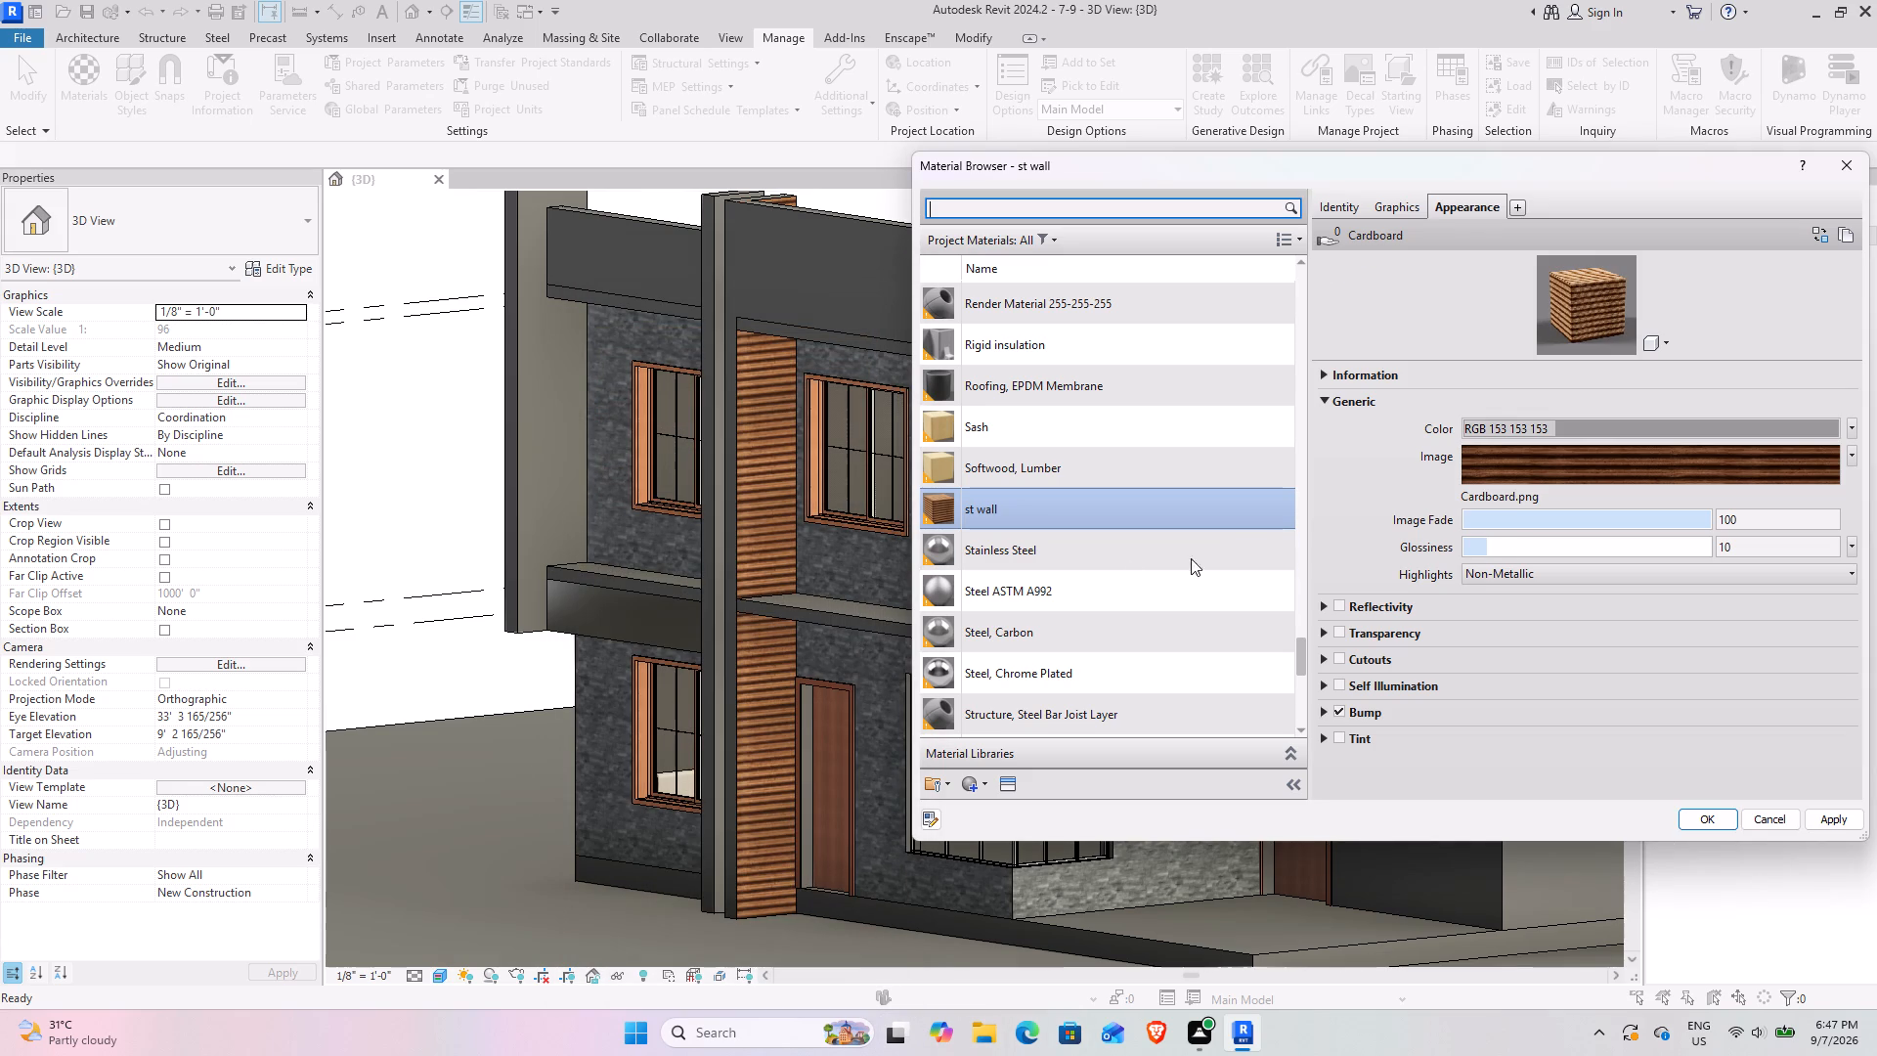
left_click(1828, 821)
left_click(1704, 818)
Paint the narrow front face of the tall middle fin wall with the st wall material.
scroll(684, 381, "up", 9)
left_click(994, 32)
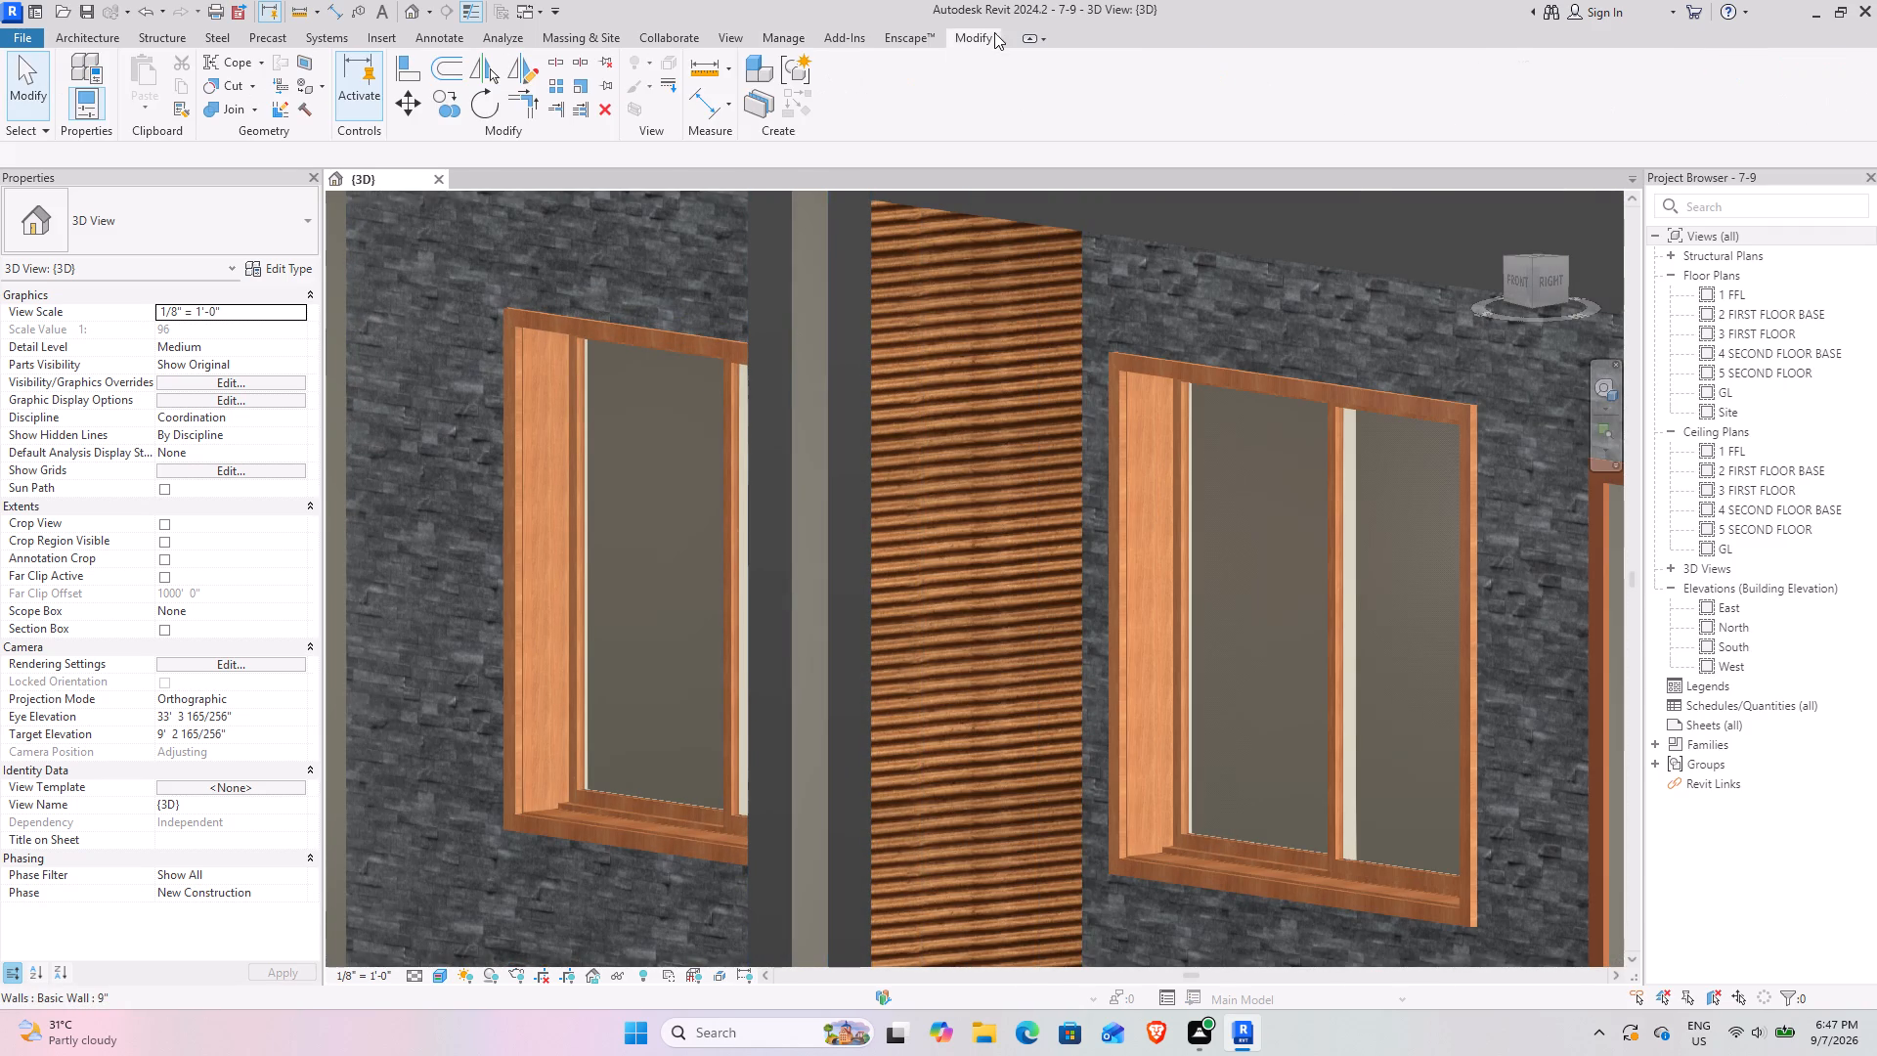
left_click(308, 89)
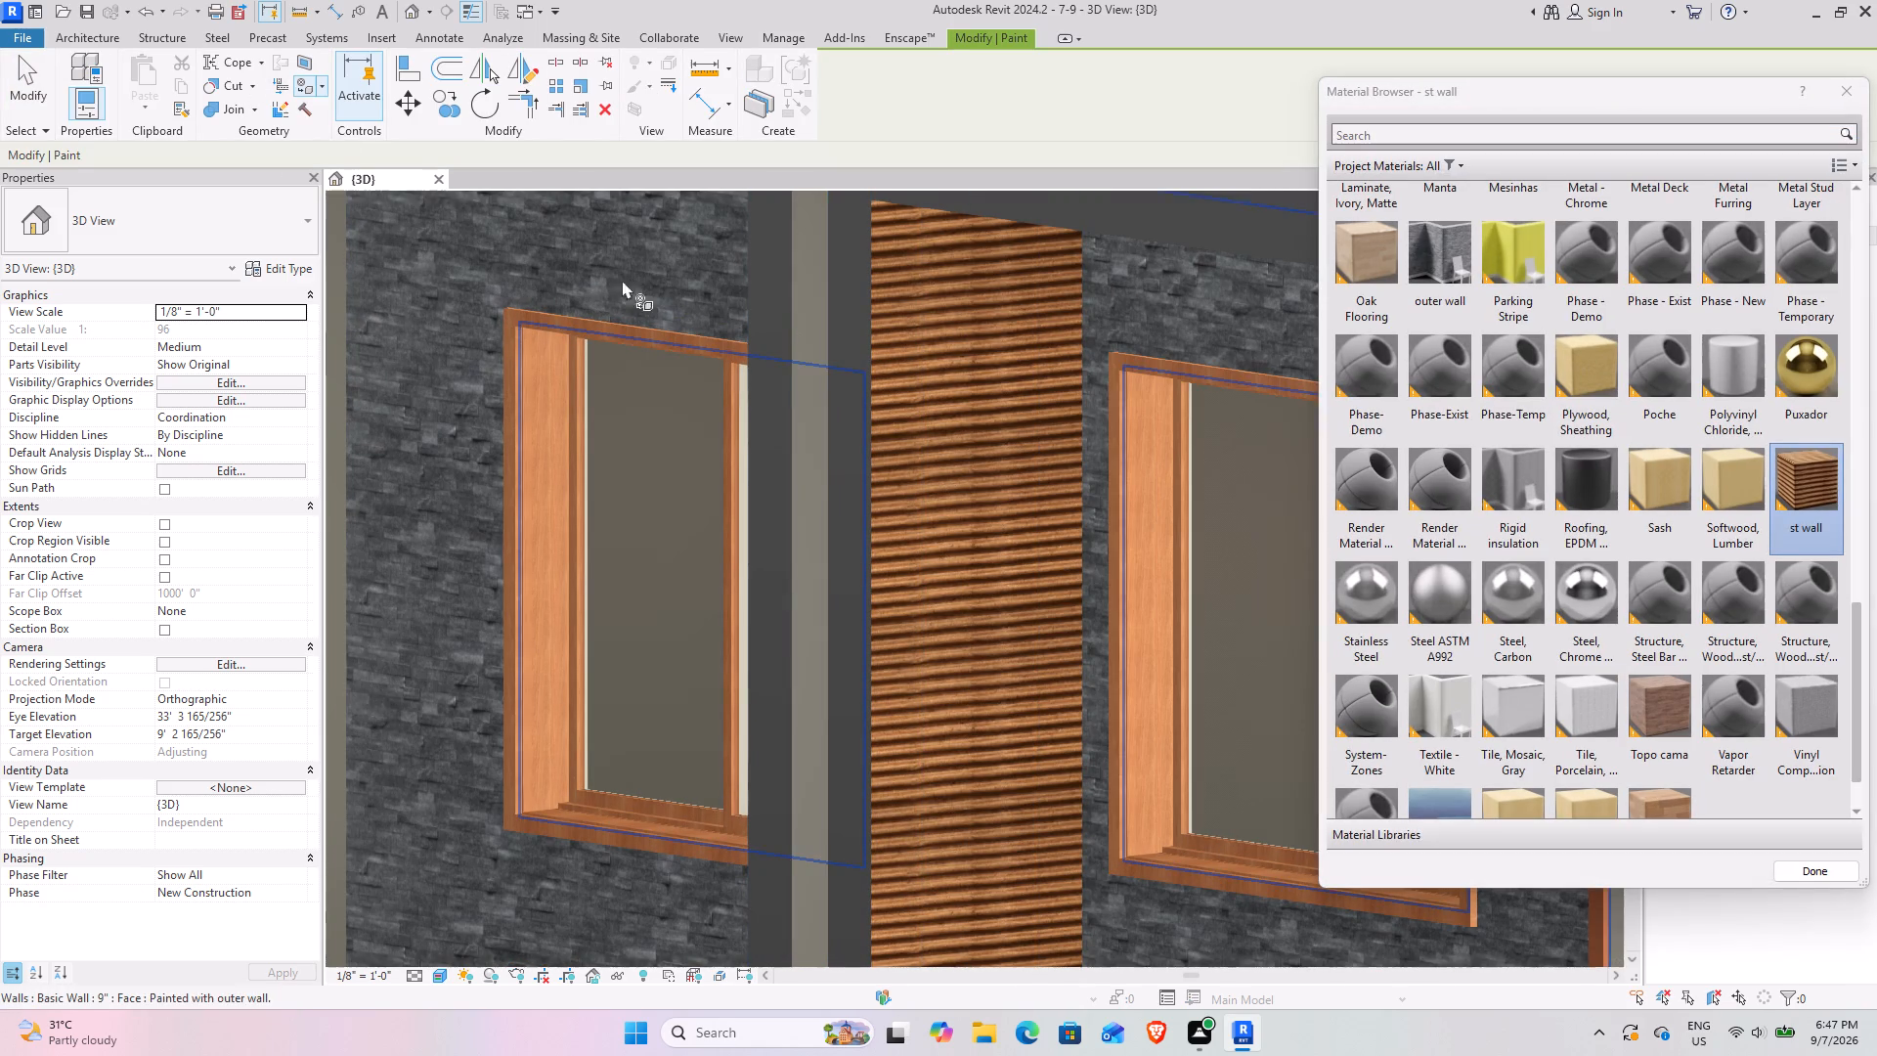
left_click(851, 473)
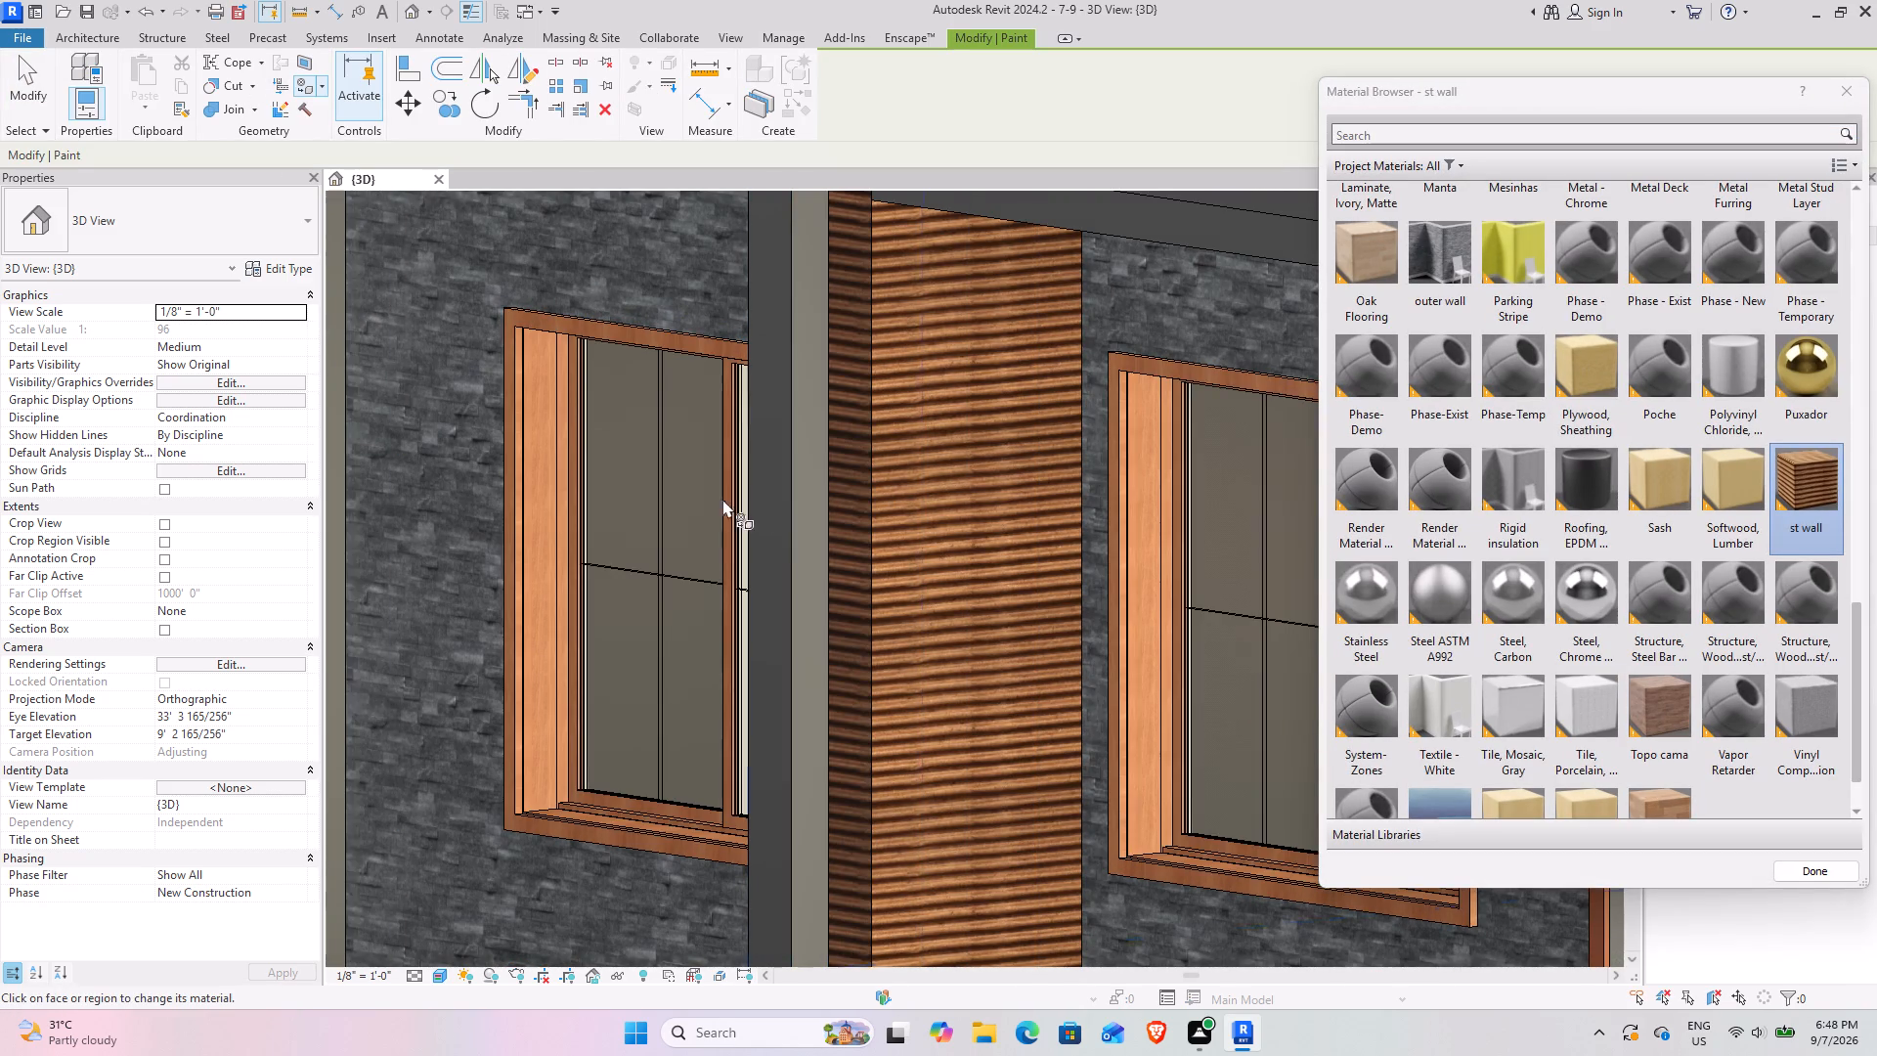
Paint the opposite side face of the same fin wall, facing the neighbouring fin, with the st wall material.
scroll(776, 549, "down", 10)
middle_click_drag(808, 601, 1097, 618, "shift")
middle_click_drag(1059, 601, 569, 422)
left_click(776, 524)
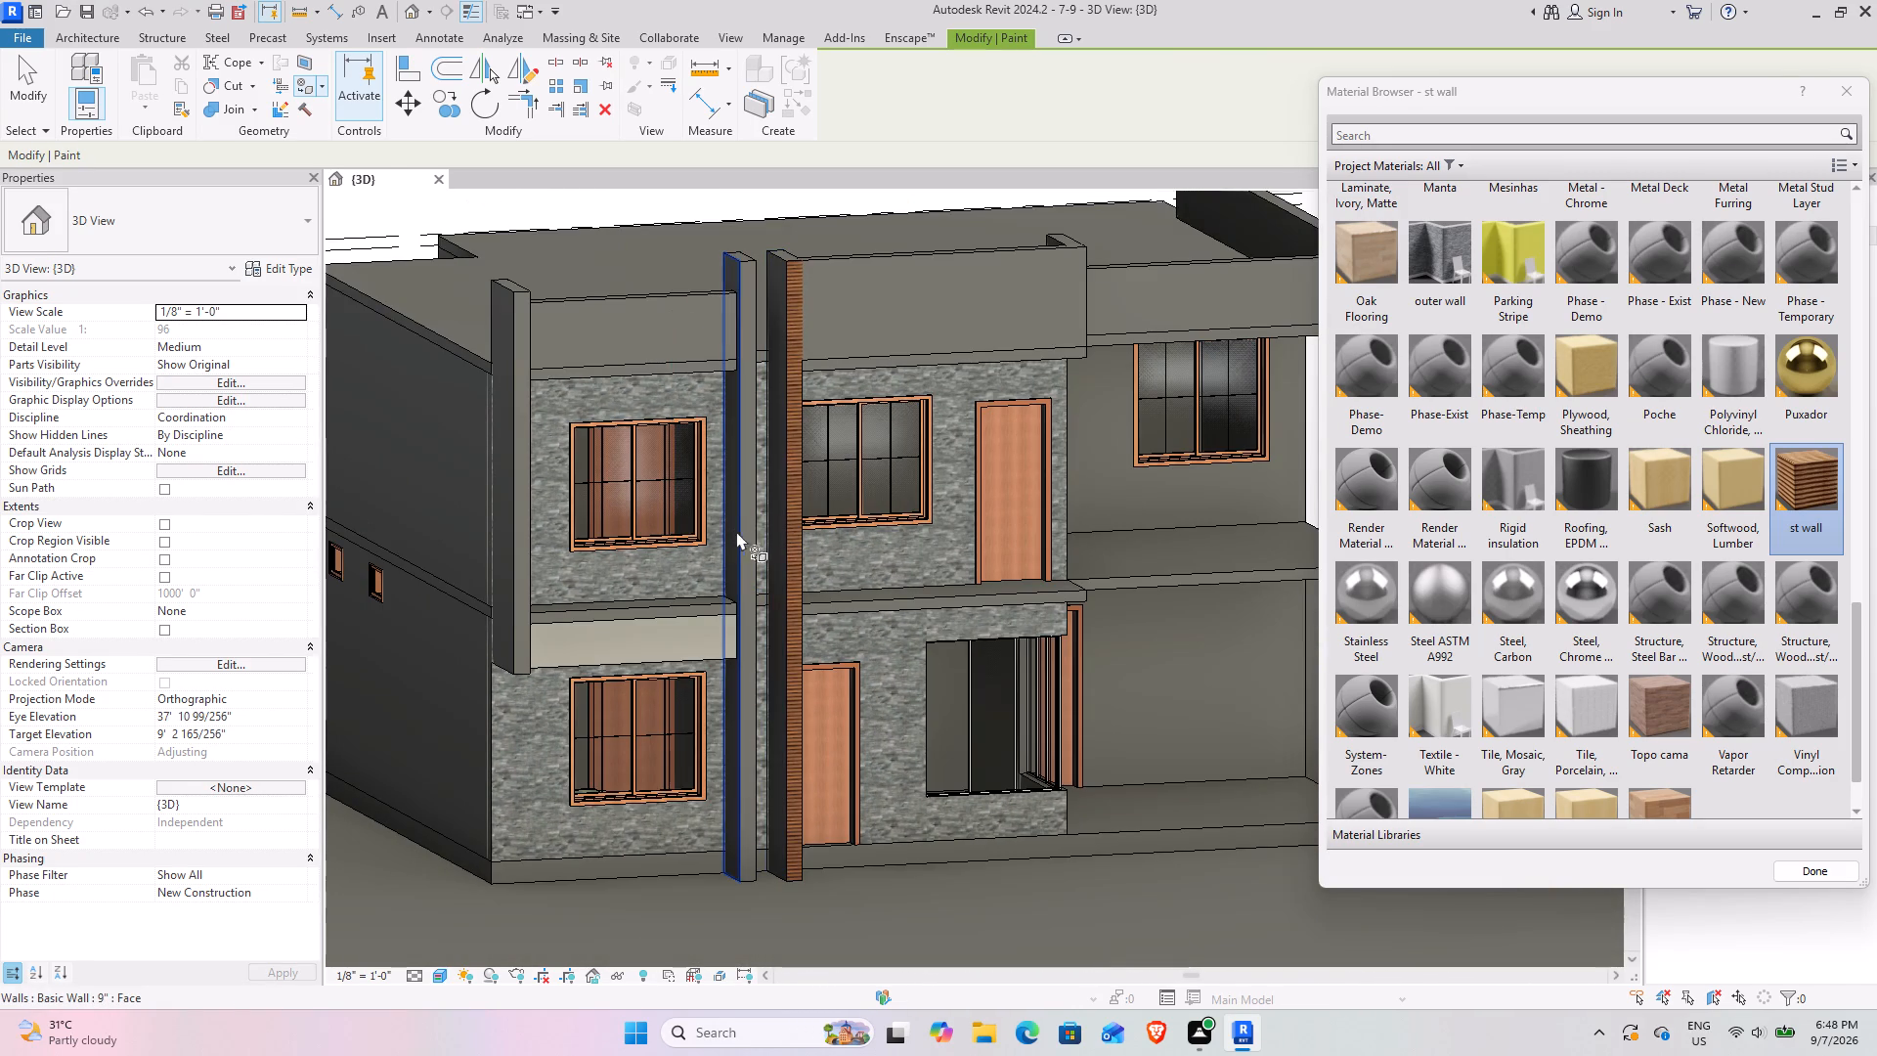
middle_click_drag(798, 569, 915, 555, "shift")
scroll(1088, 525, "up", 9)
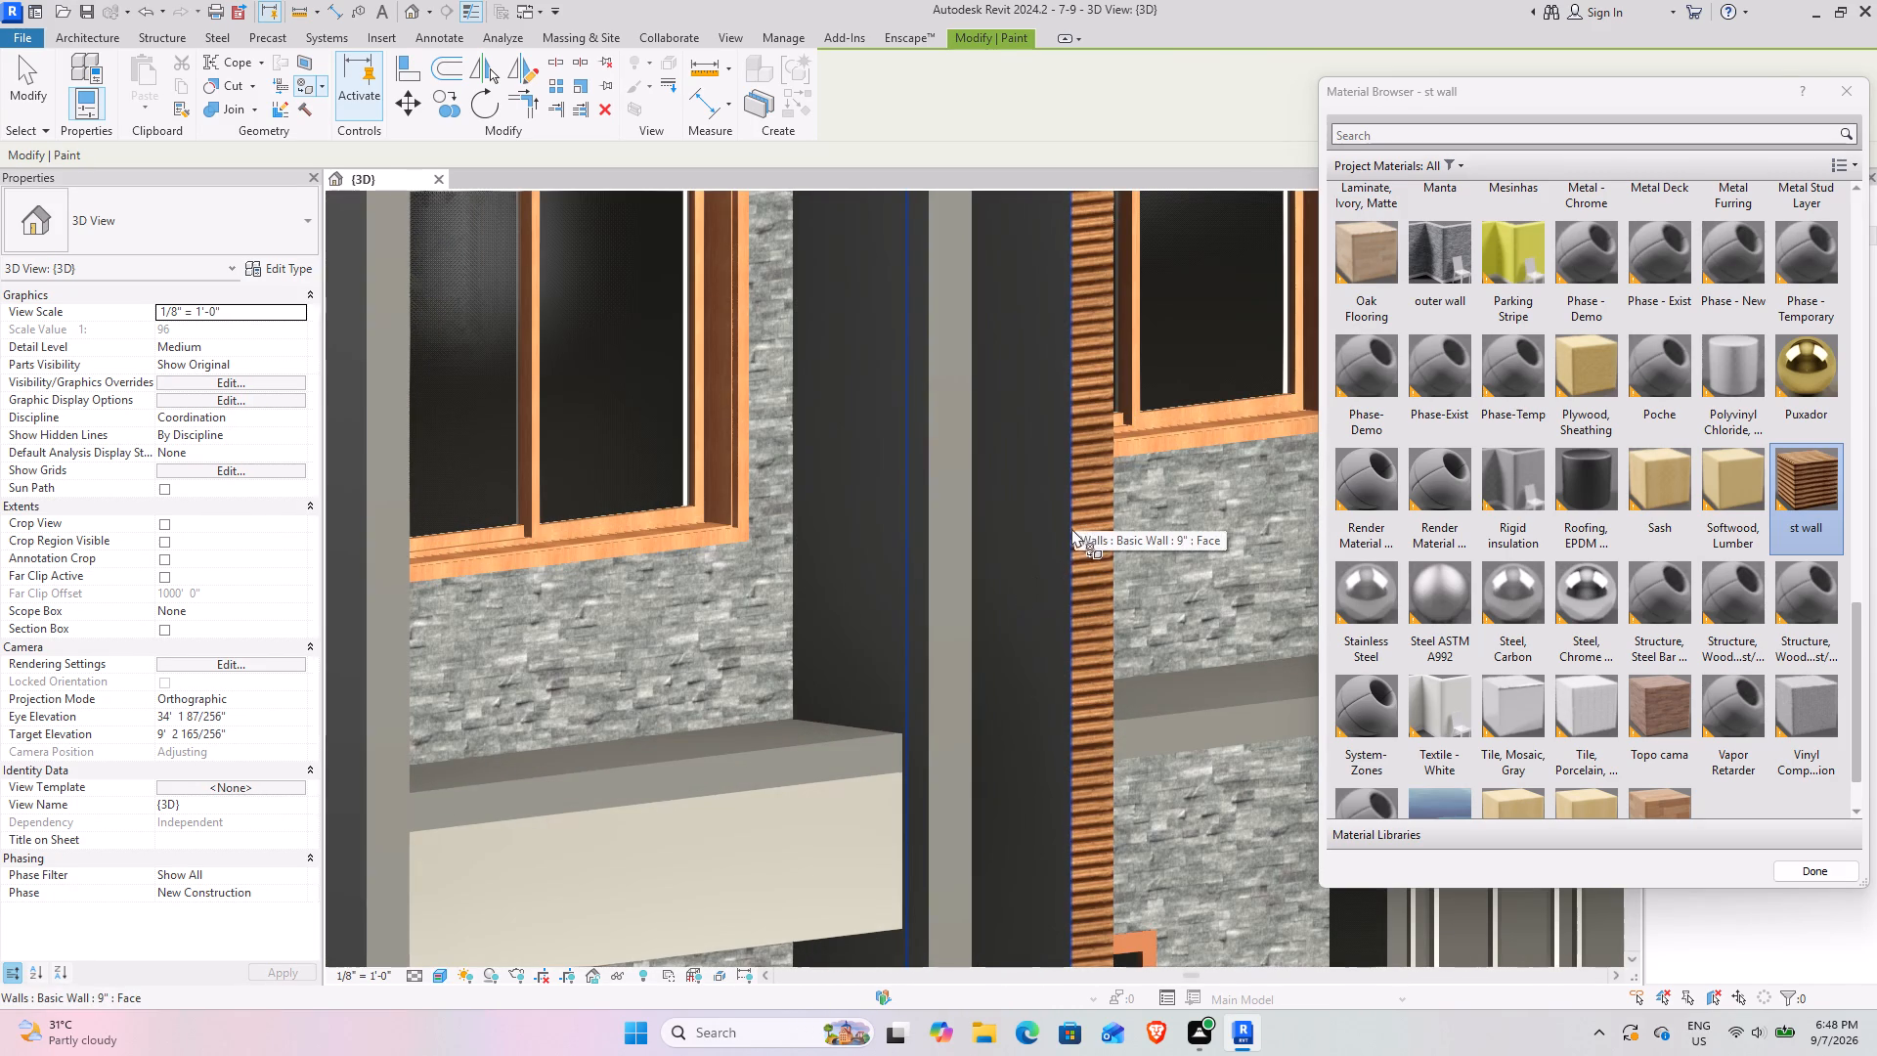
left_click(1061, 545)
scroll(1046, 642, "down", 5)
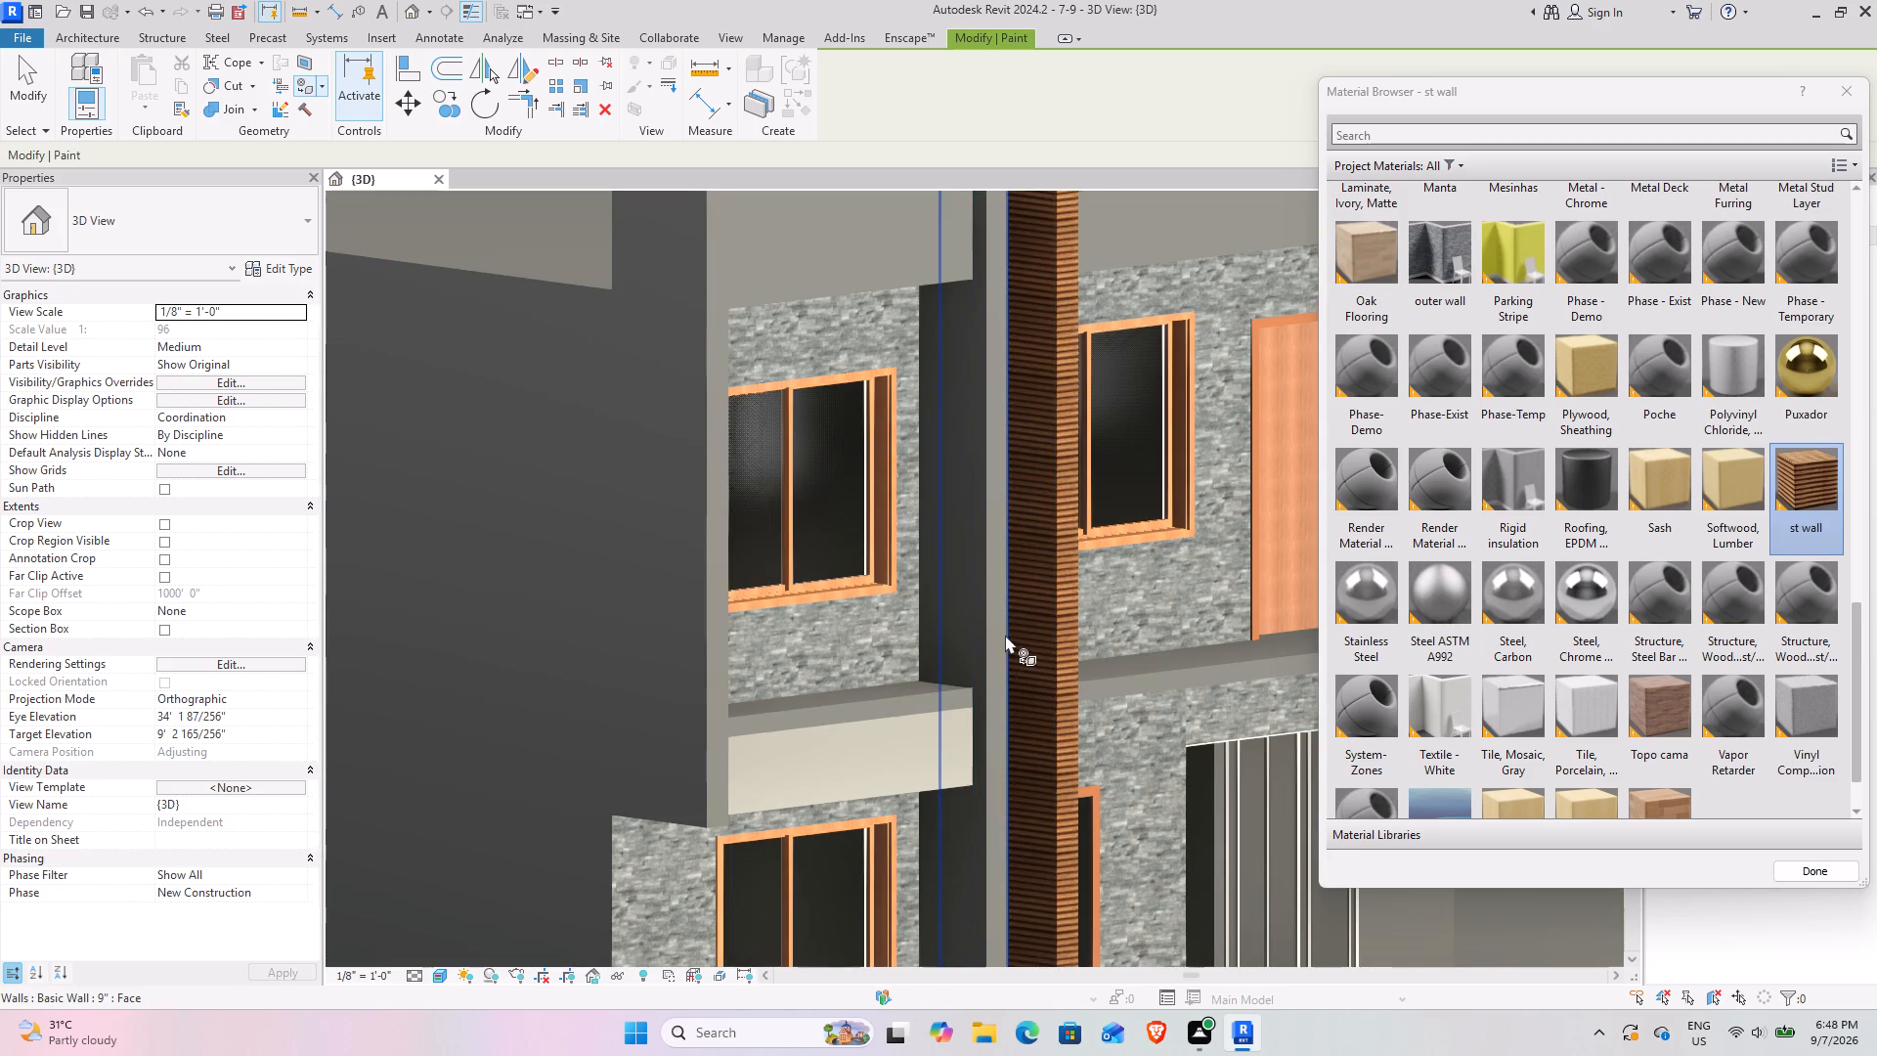
Paint both side faces and the narrow front face of the neighbouring tall fin wall with the st wall material.
left_click(1004, 627)
left_click(988, 641)
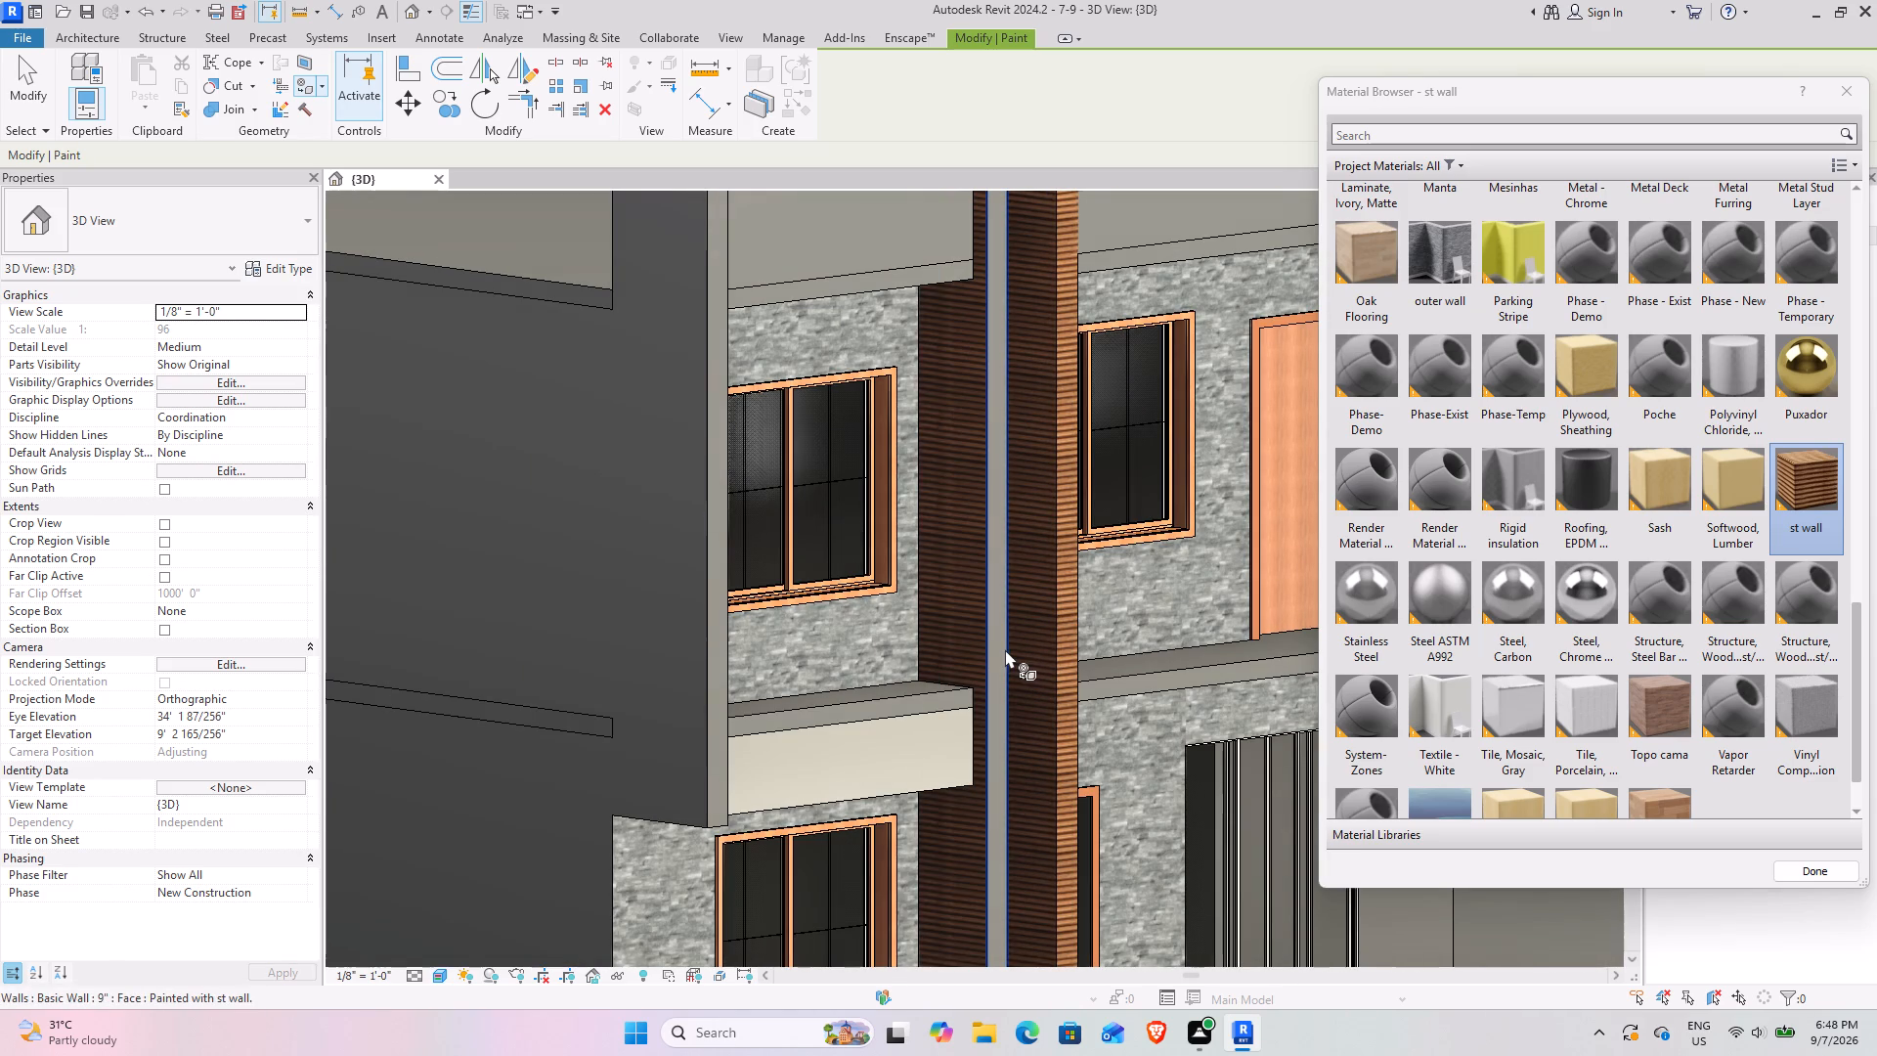
middle_click_drag(1006, 646, 830, 607, "shift")
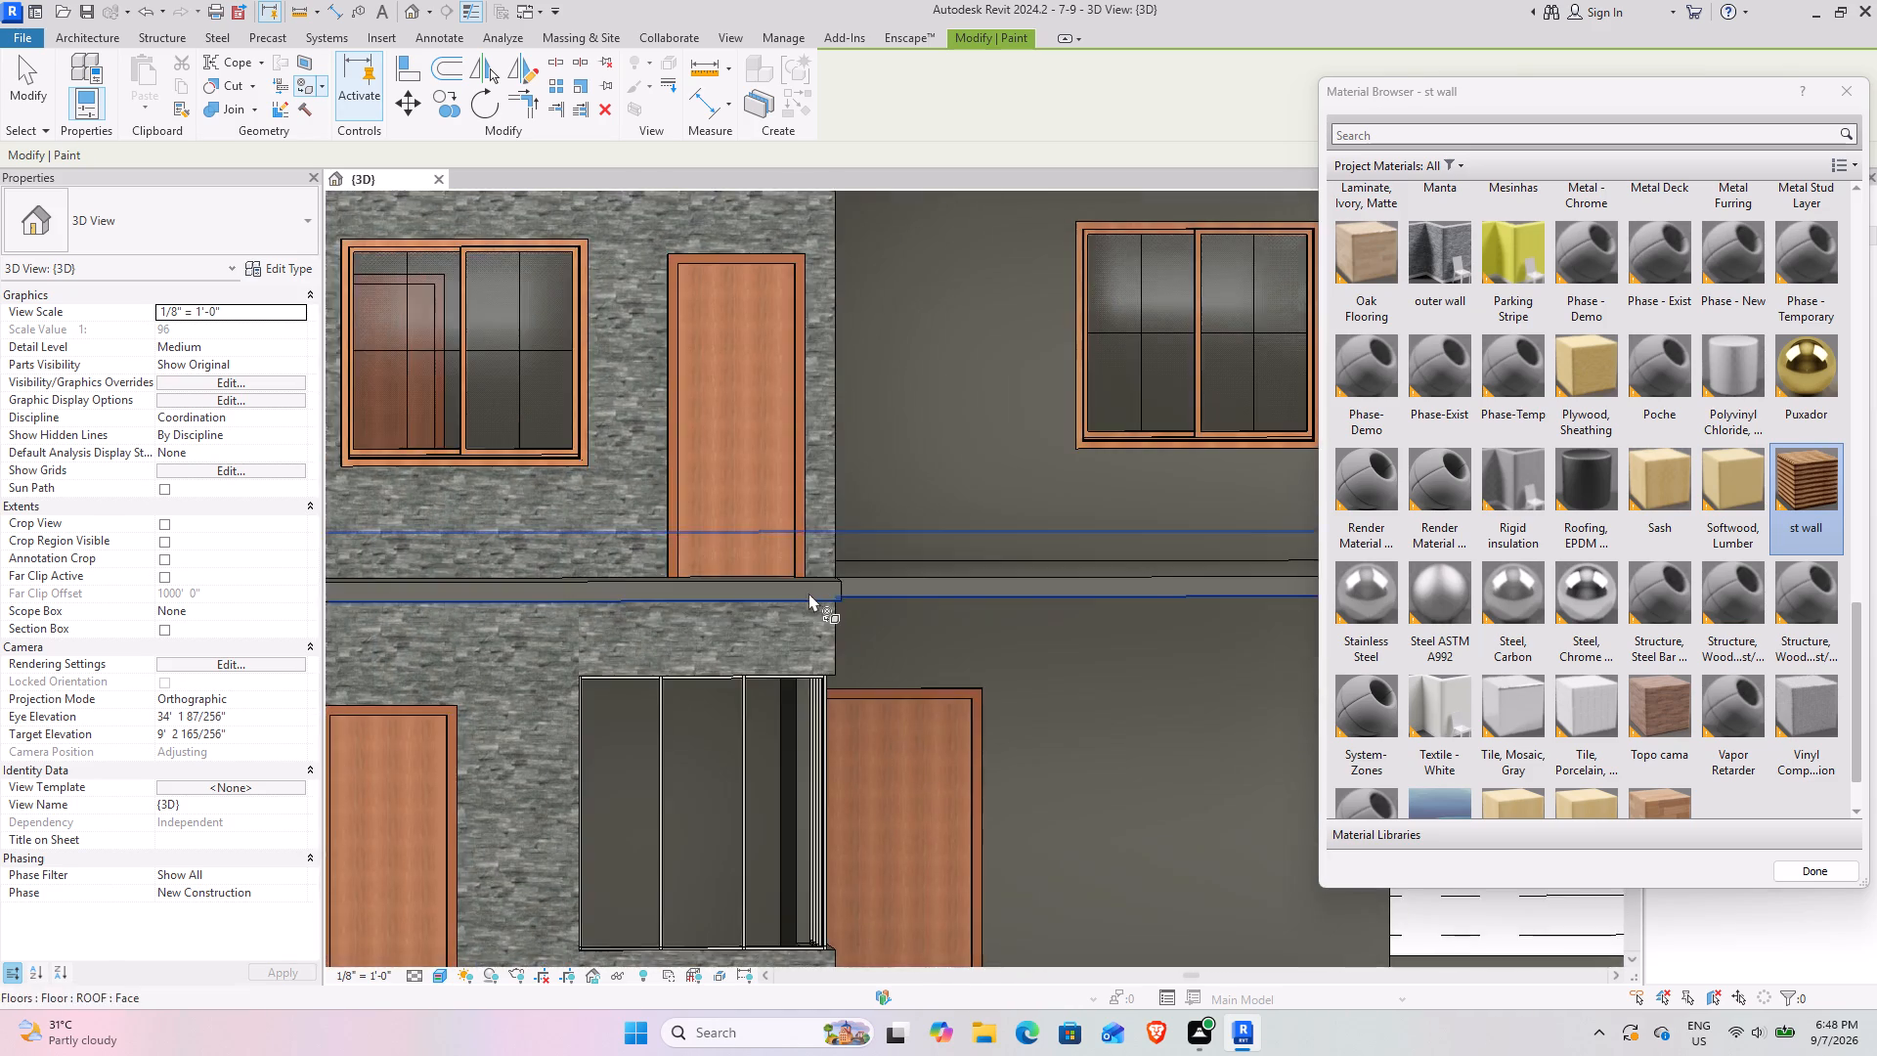
middle_click_drag(808, 593, 1365, 794)
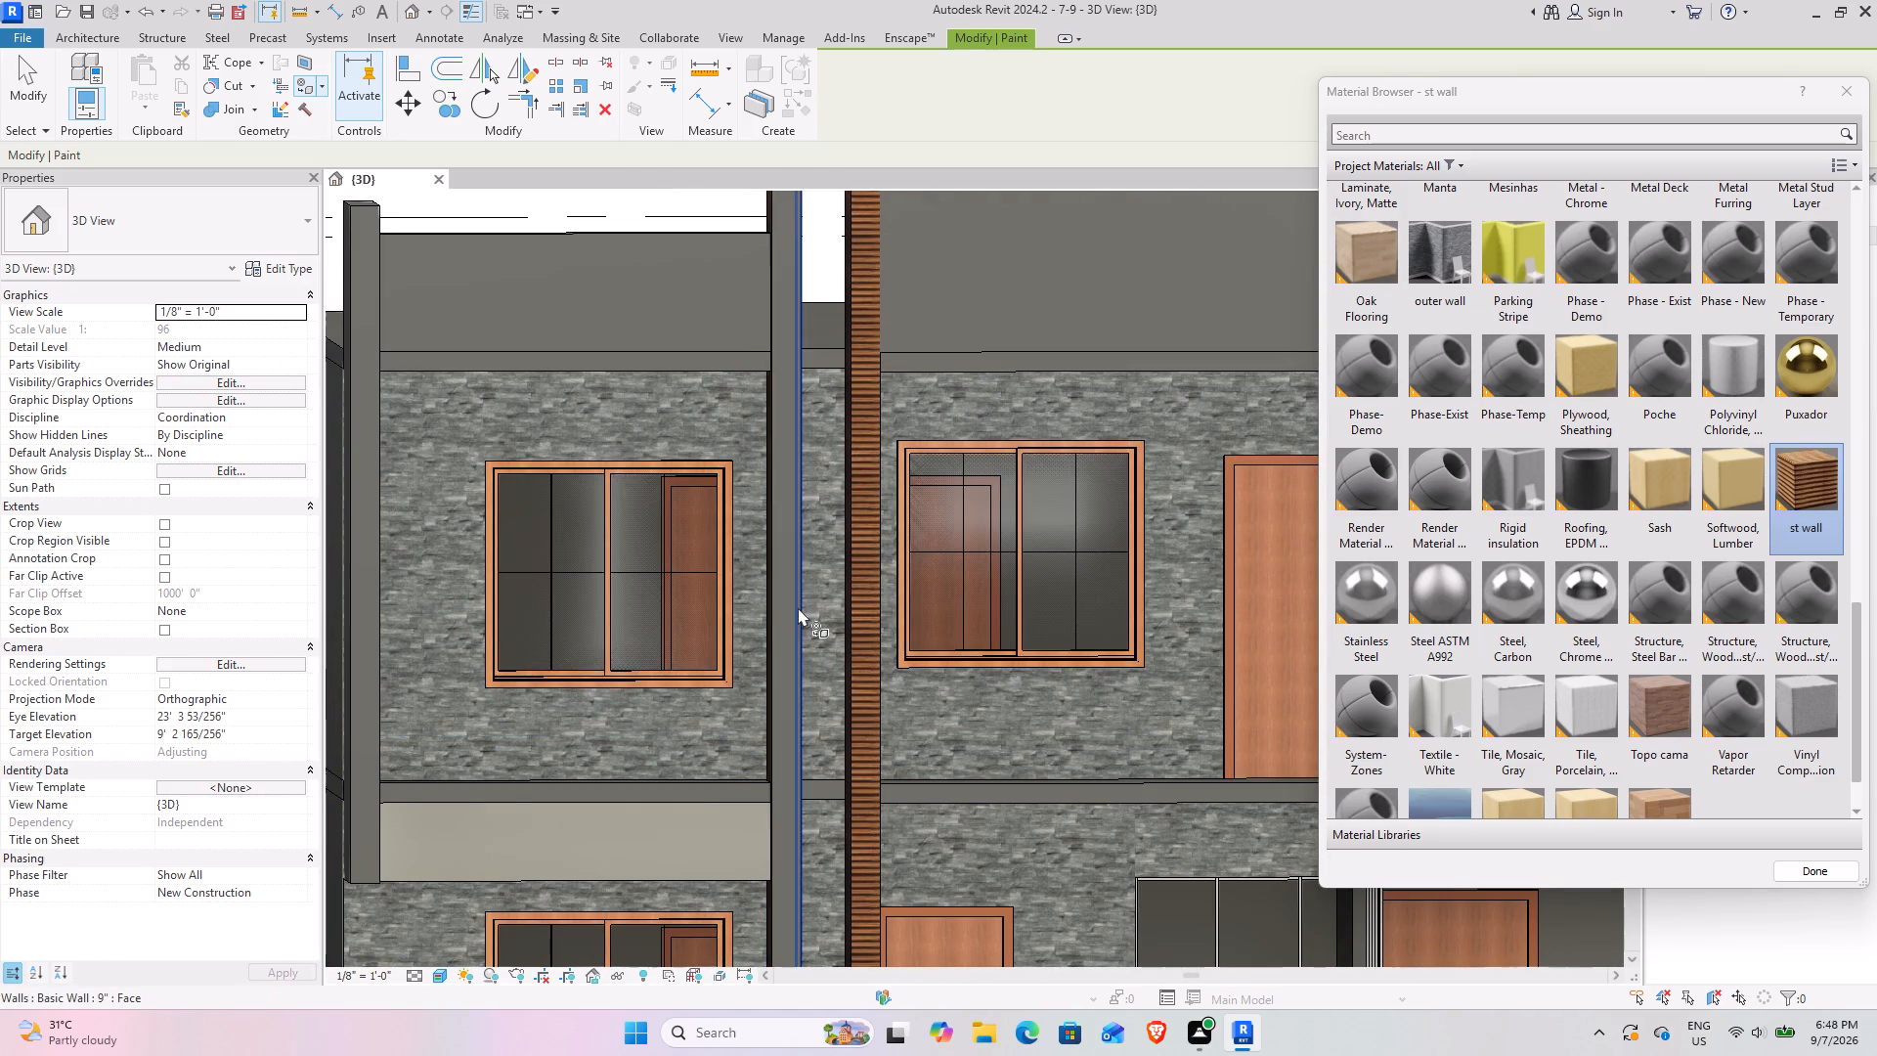
middle_click_drag(802, 614, 734, 605, "shift")
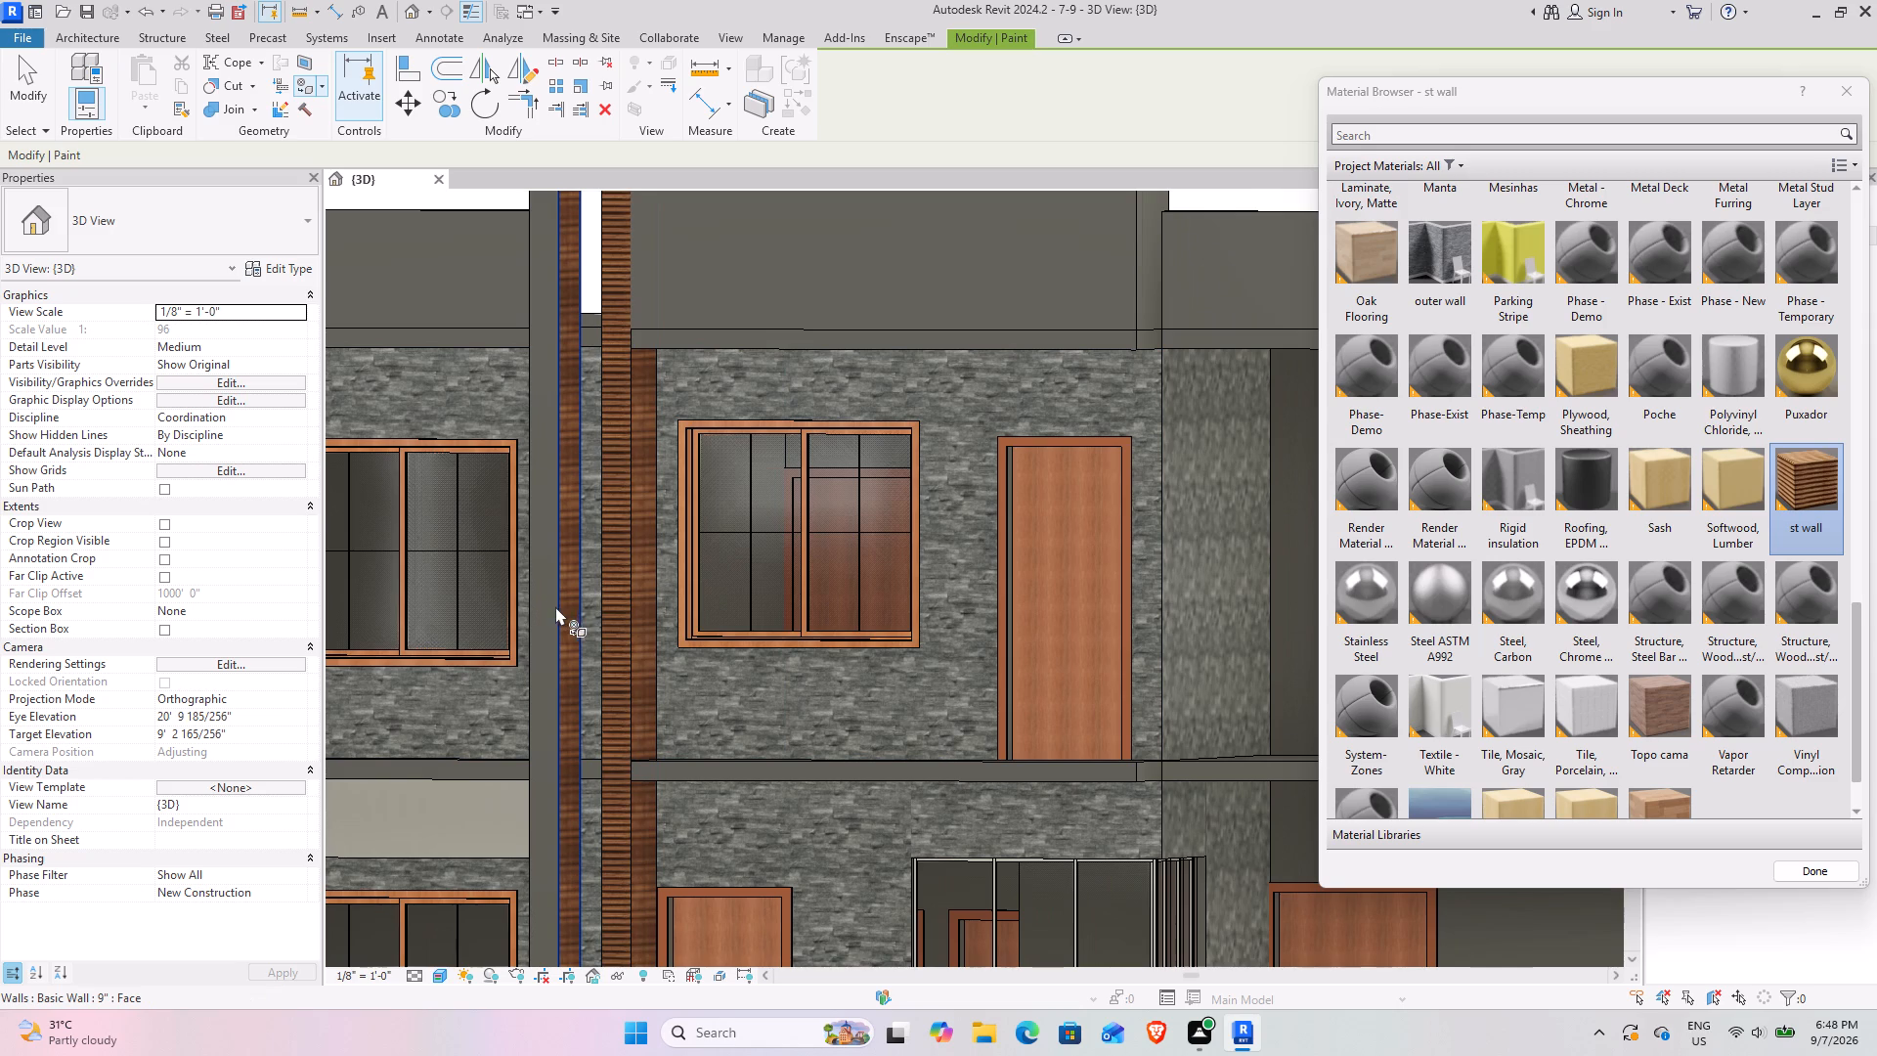
left_click(547, 601)
scroll(630, 608, "down", 2)
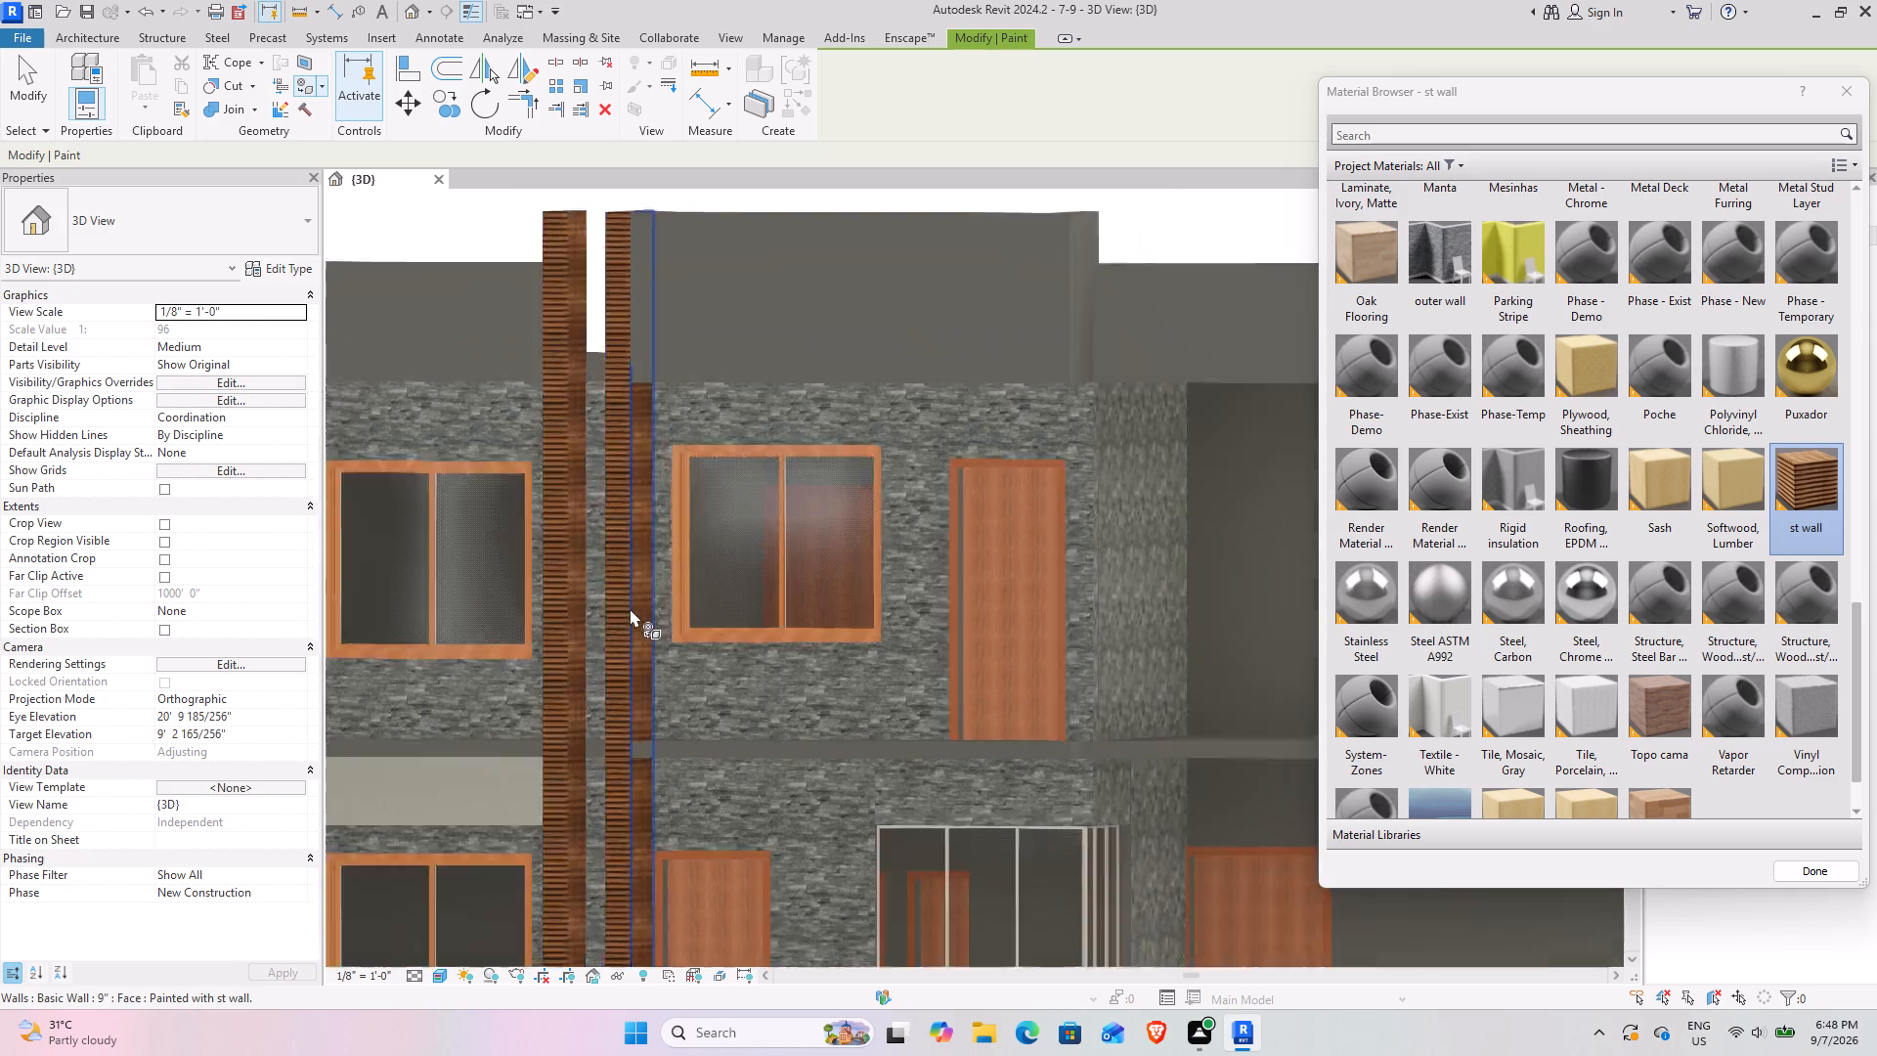
scroll(630, 608, "down", 7)
middle_click_drag(631, 702, 528, 783, "shift")
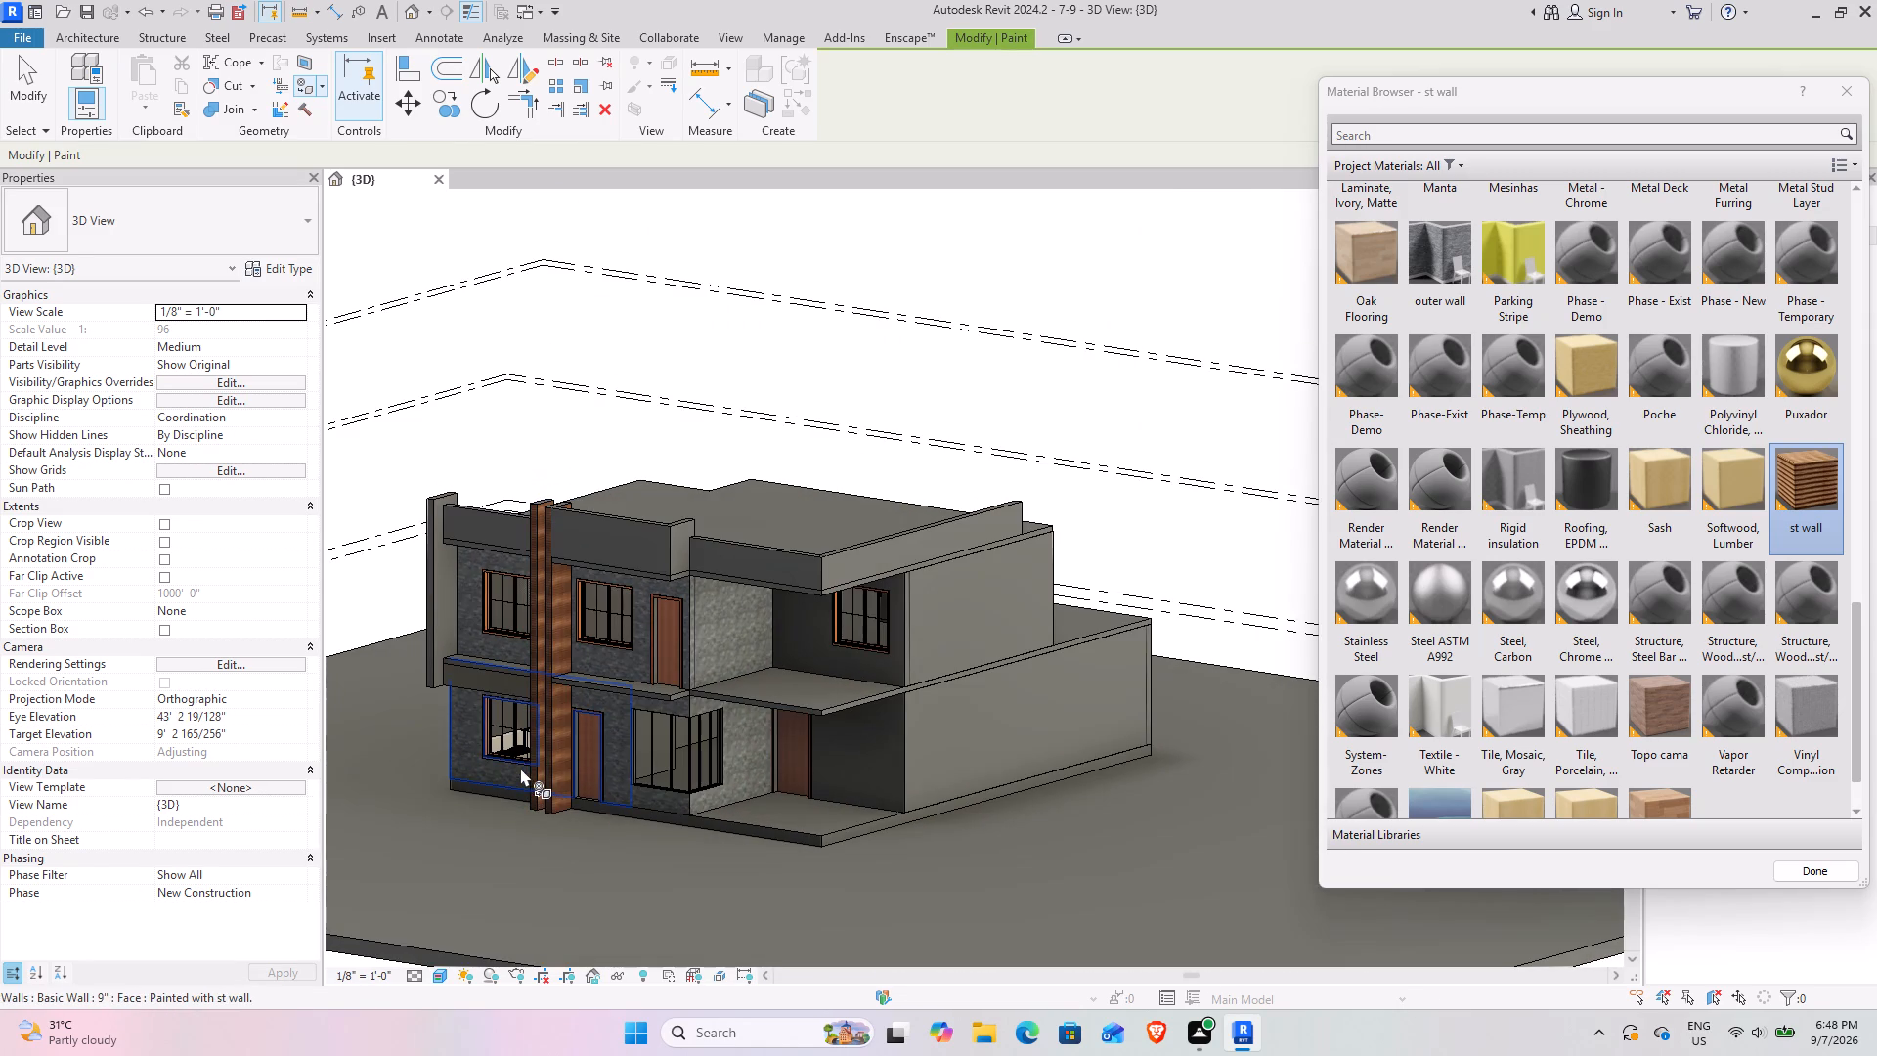
key("Escape")
key("Escape")
key("Escape")
Paint the front face and the adjoining end face of the raised roof parapet beside the fins with st wall.
scroll(563, 655, "up", 10)
scroll(586, 711, "down", 5)
middle_click_drag(588, 722, 717, 656)
middle_click_drag(648, 677, 662, 580, "shift")
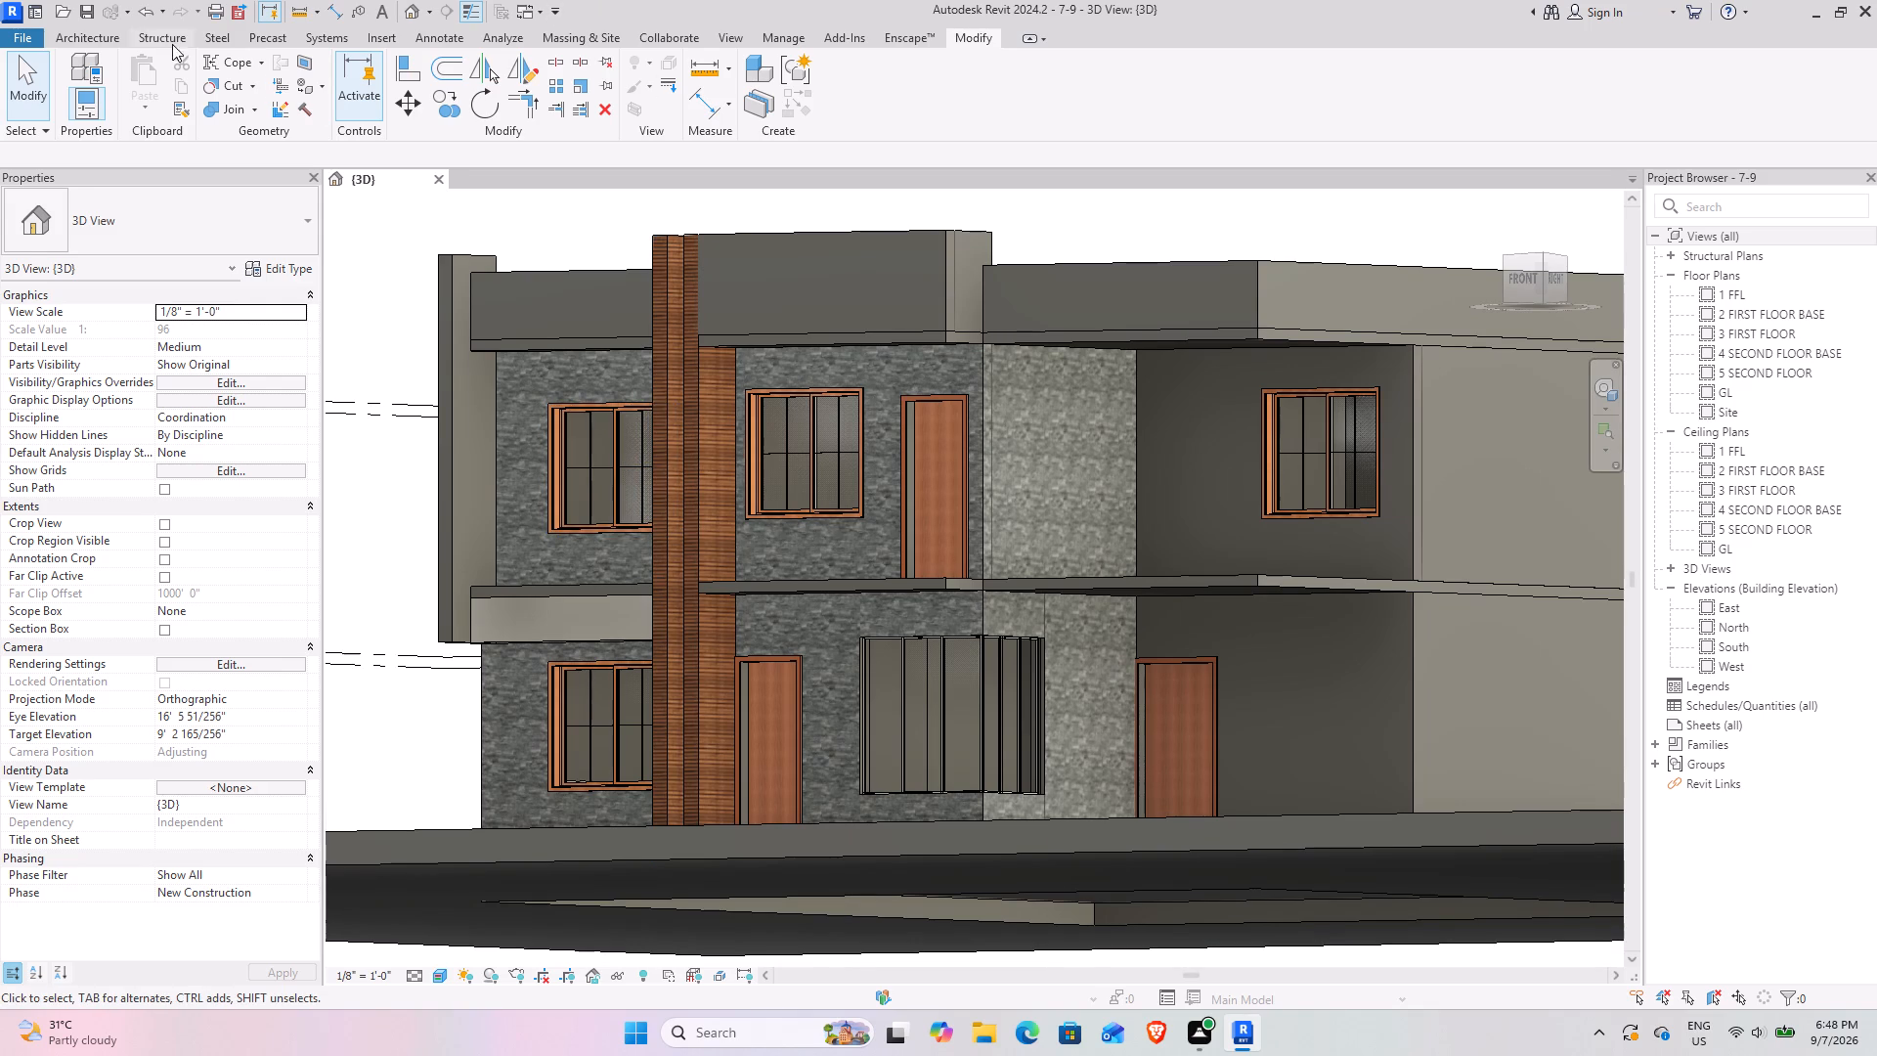
left_click(296, 79)
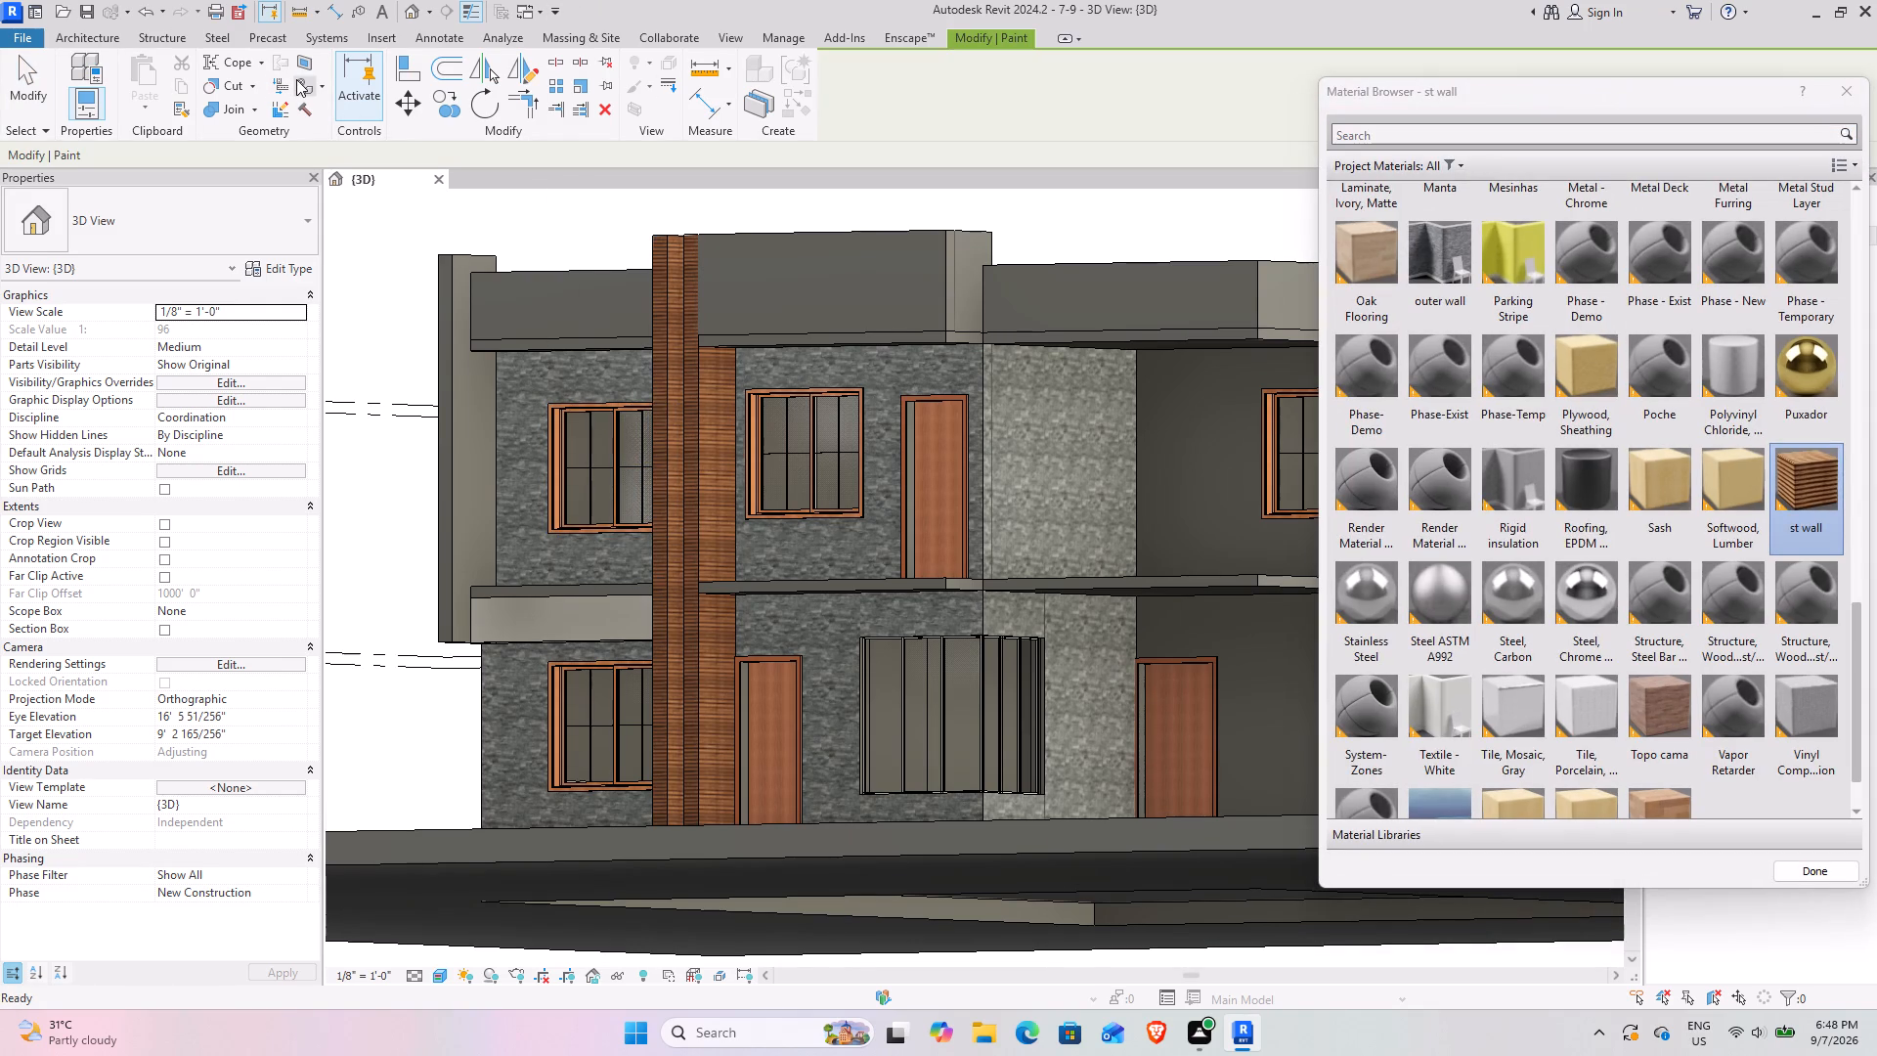
left_click(779, 226)
left_click(951, 246)
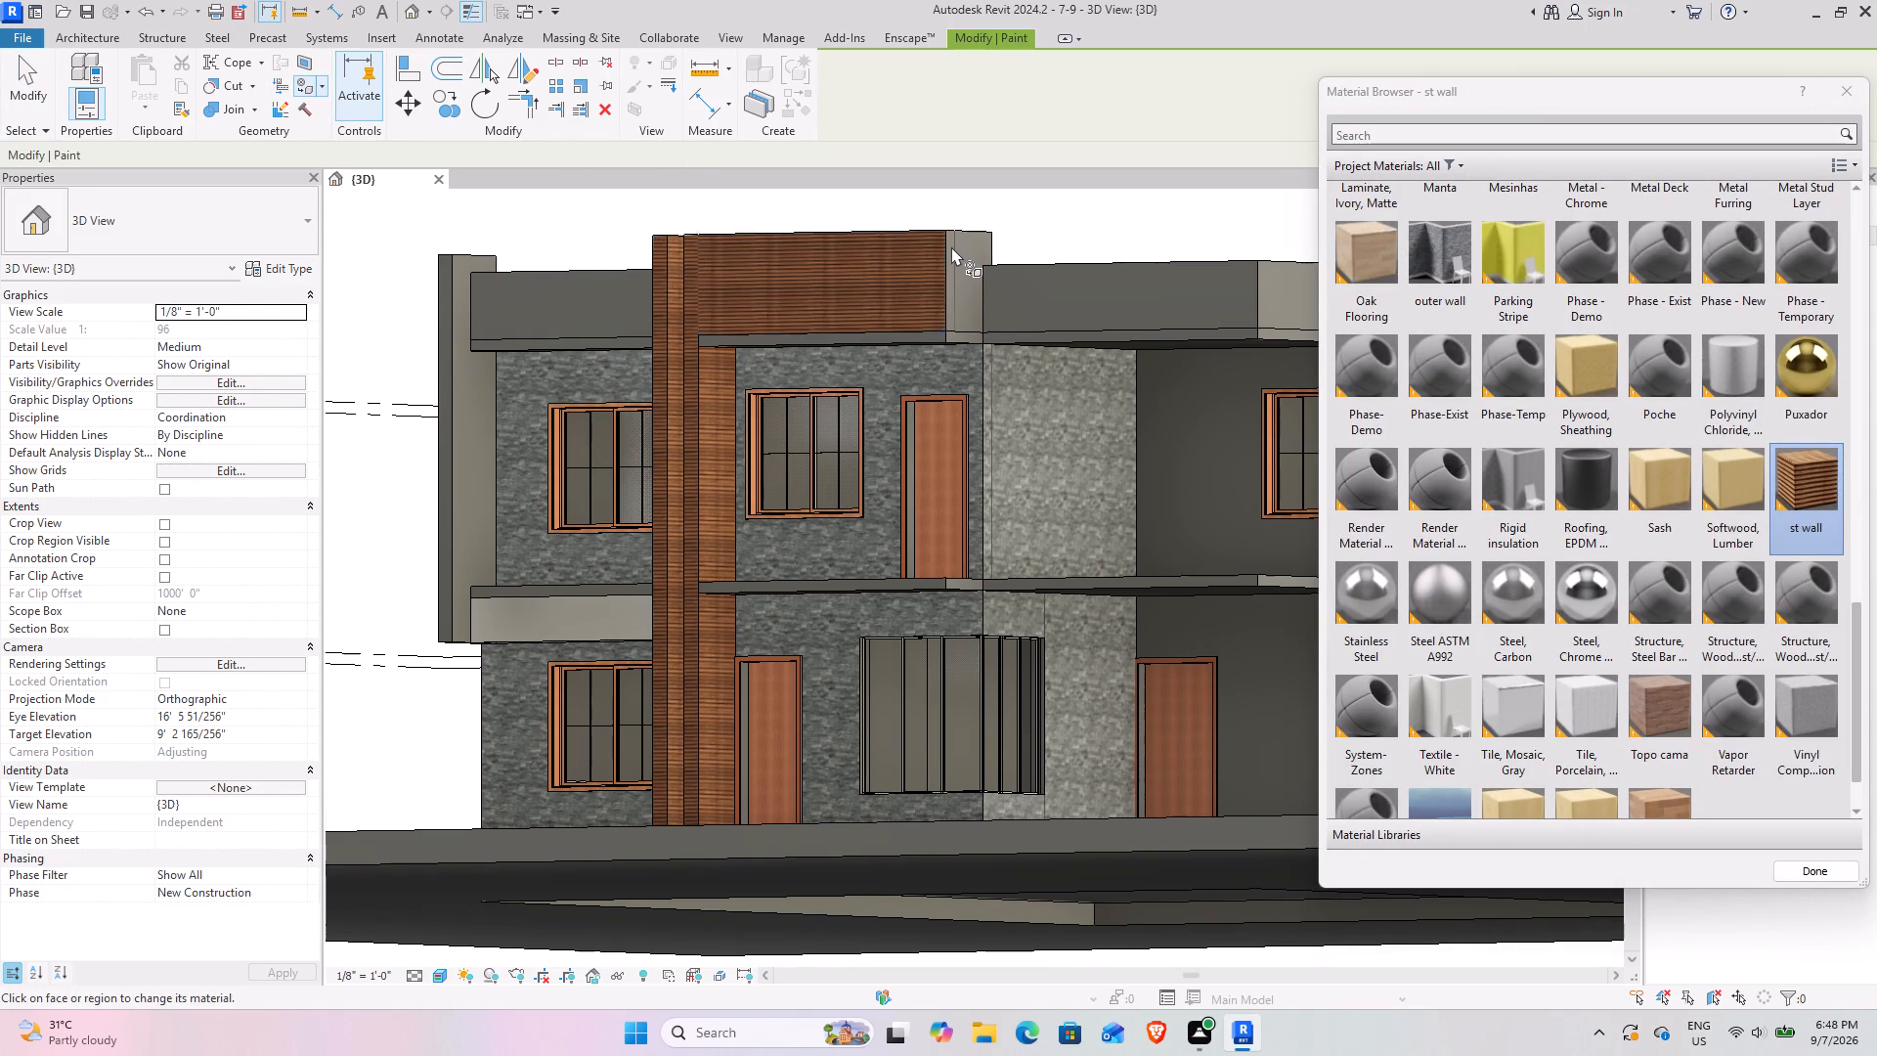
left_click(969, 238)
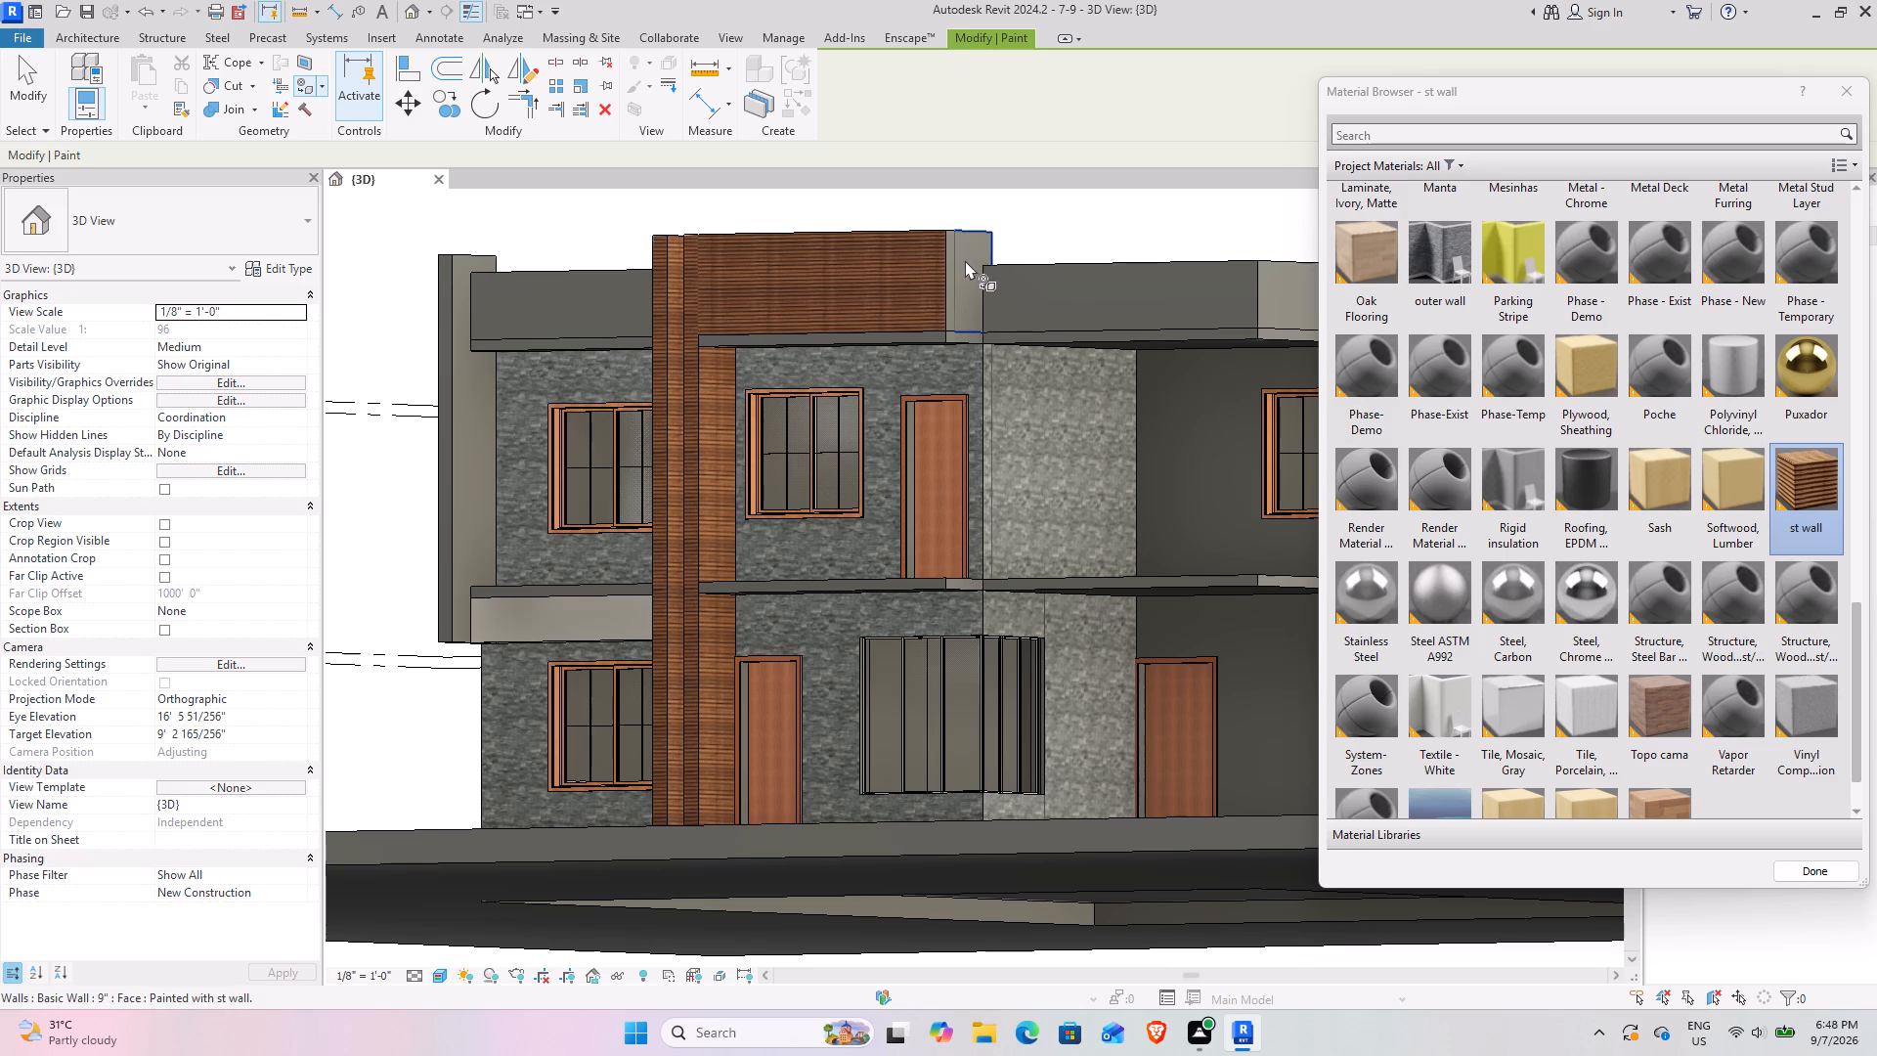
left_click(965, 260)
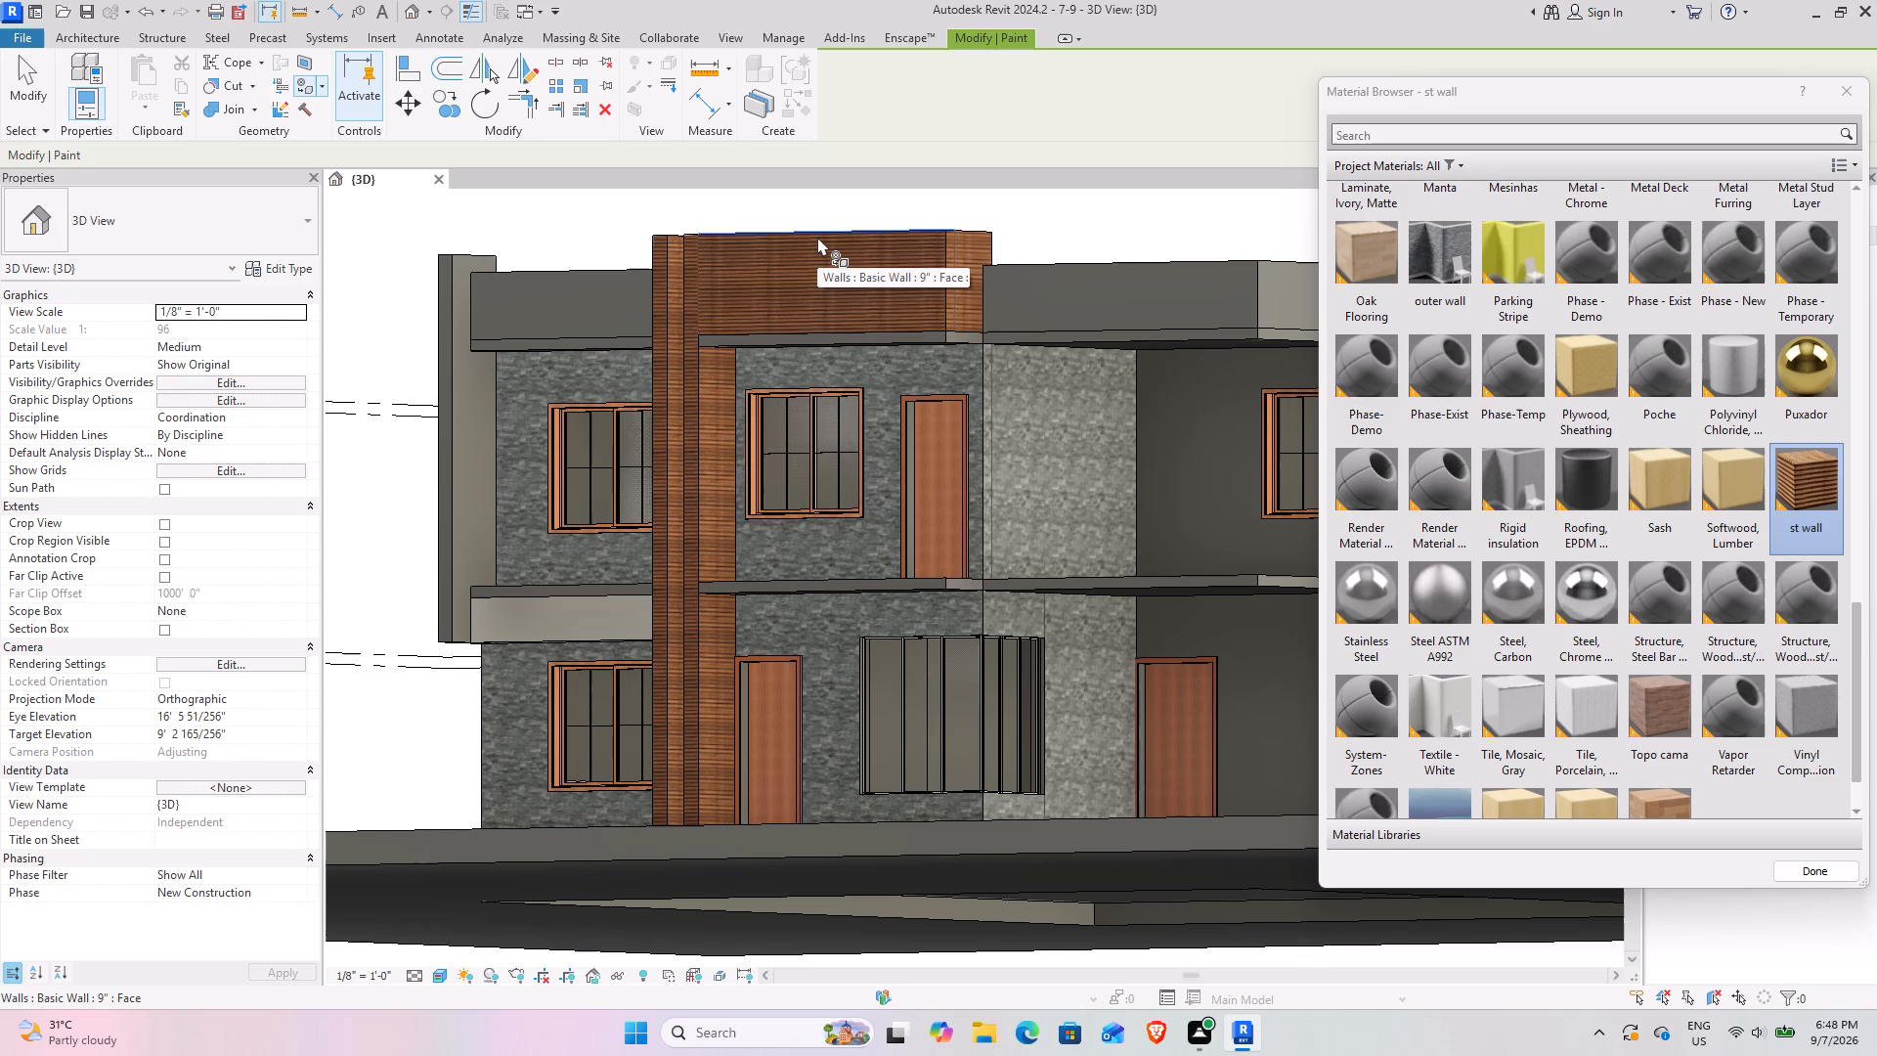
type("```")
scroll(900, 387, "down", 5)
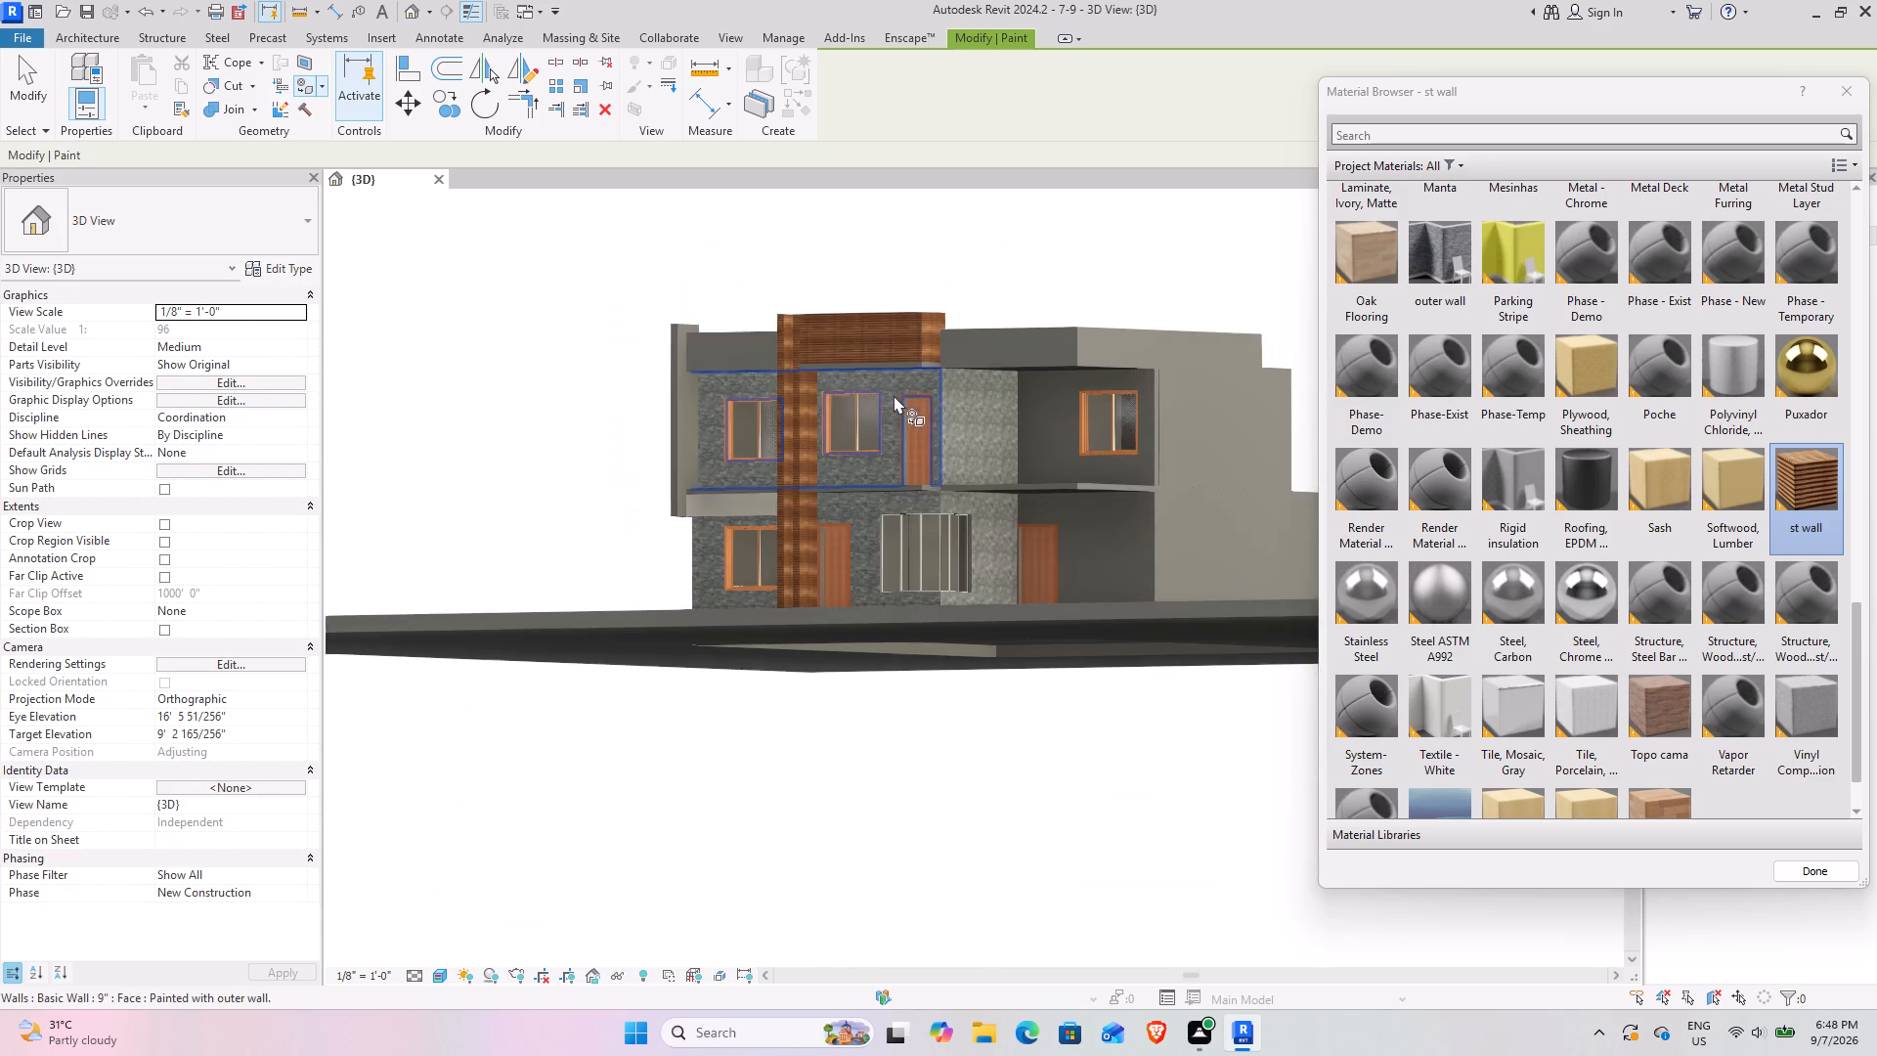
middle_click_drag(892, 379, 784, 752)
scroll(833, 454, "up", 8)
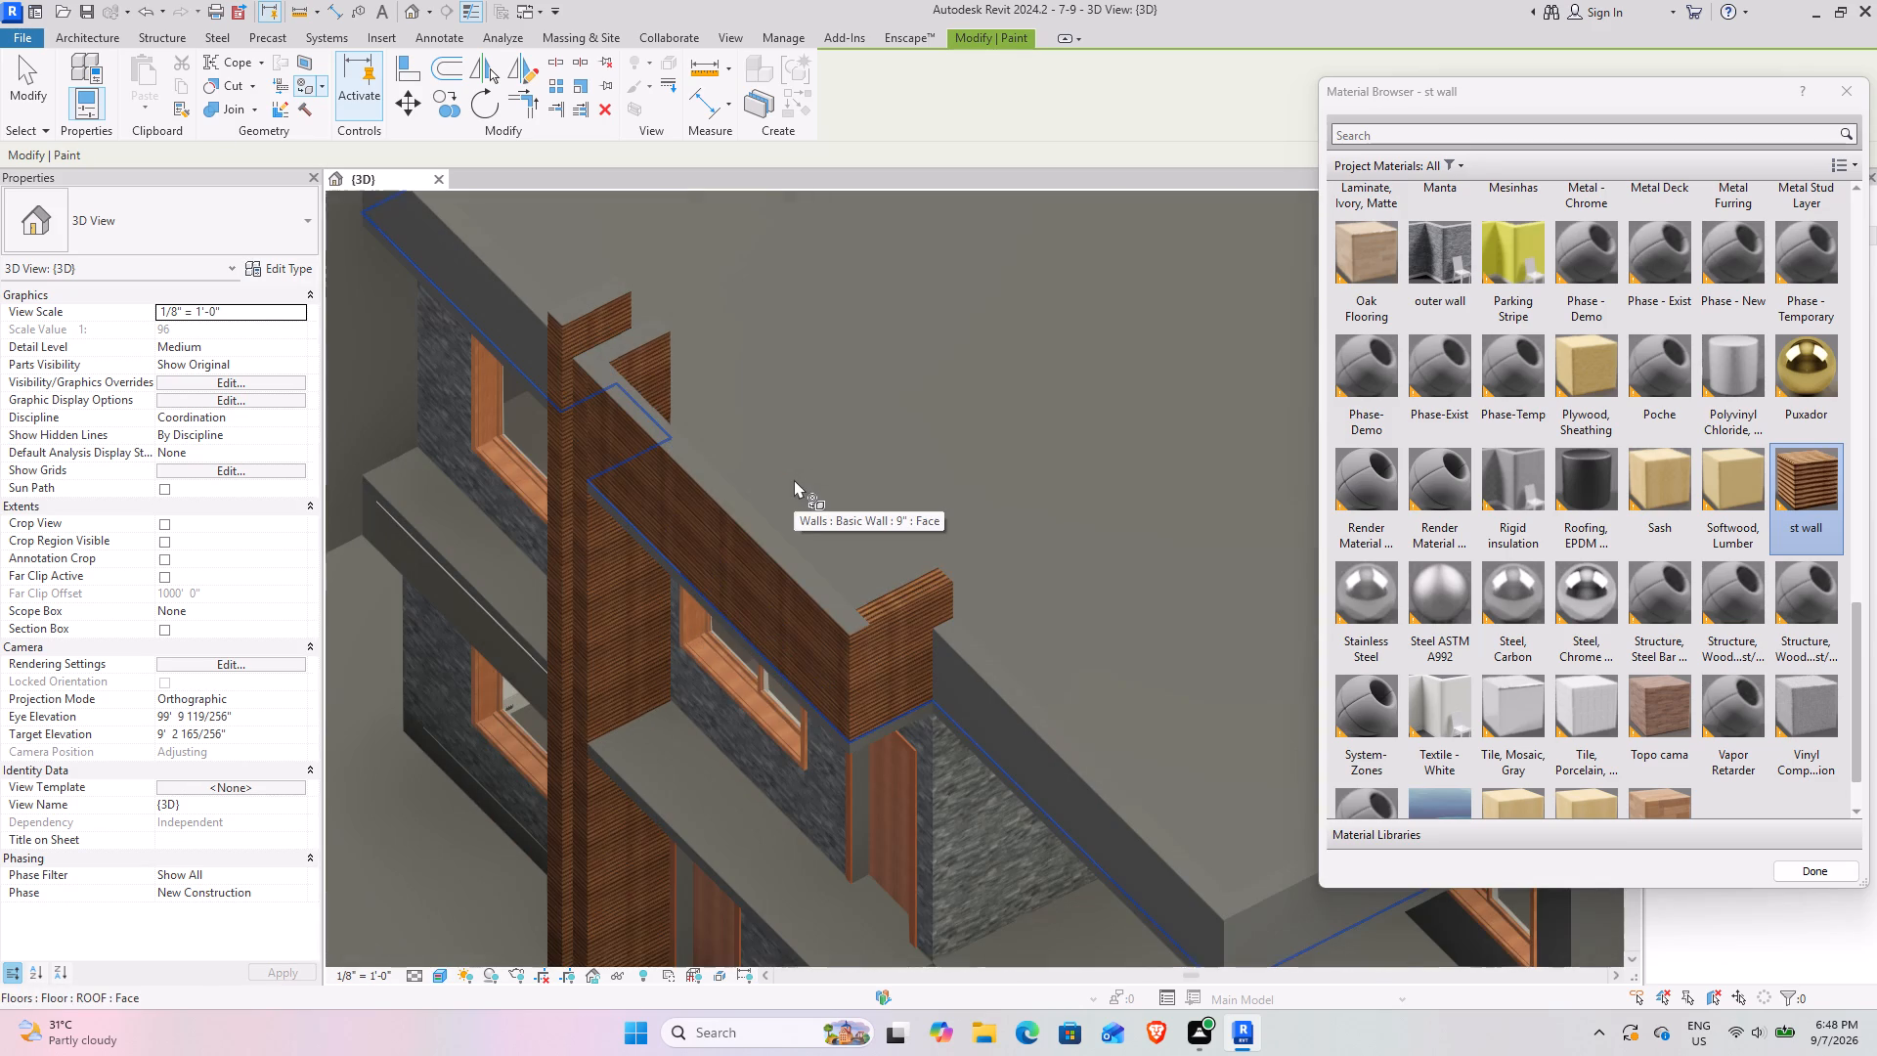
left_click(25, 62)
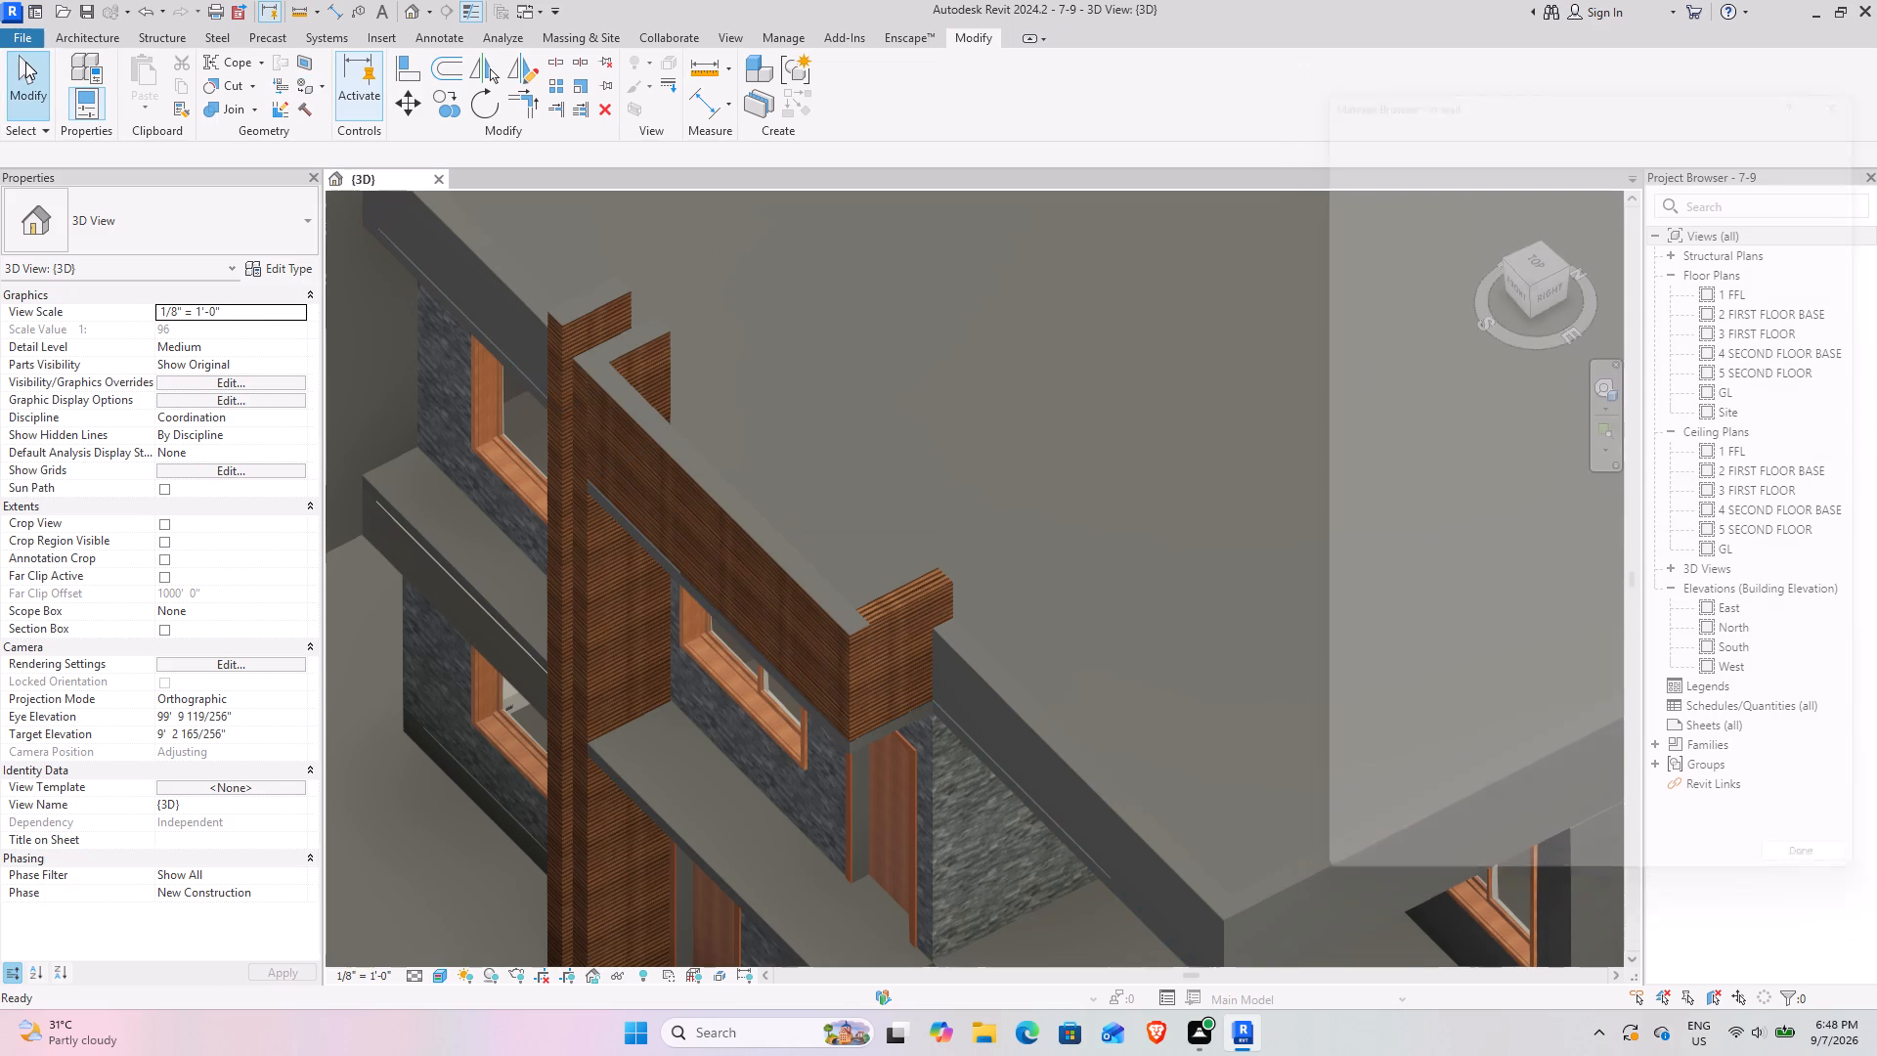
left_click(25, 62)
Paint the front and side edges of the roof slab directly beneath the wood-look parapet with the st wall material.
scroll(660, 477, "down", 4)
middle_click_drag(633, 568, 830, 372, "shift")
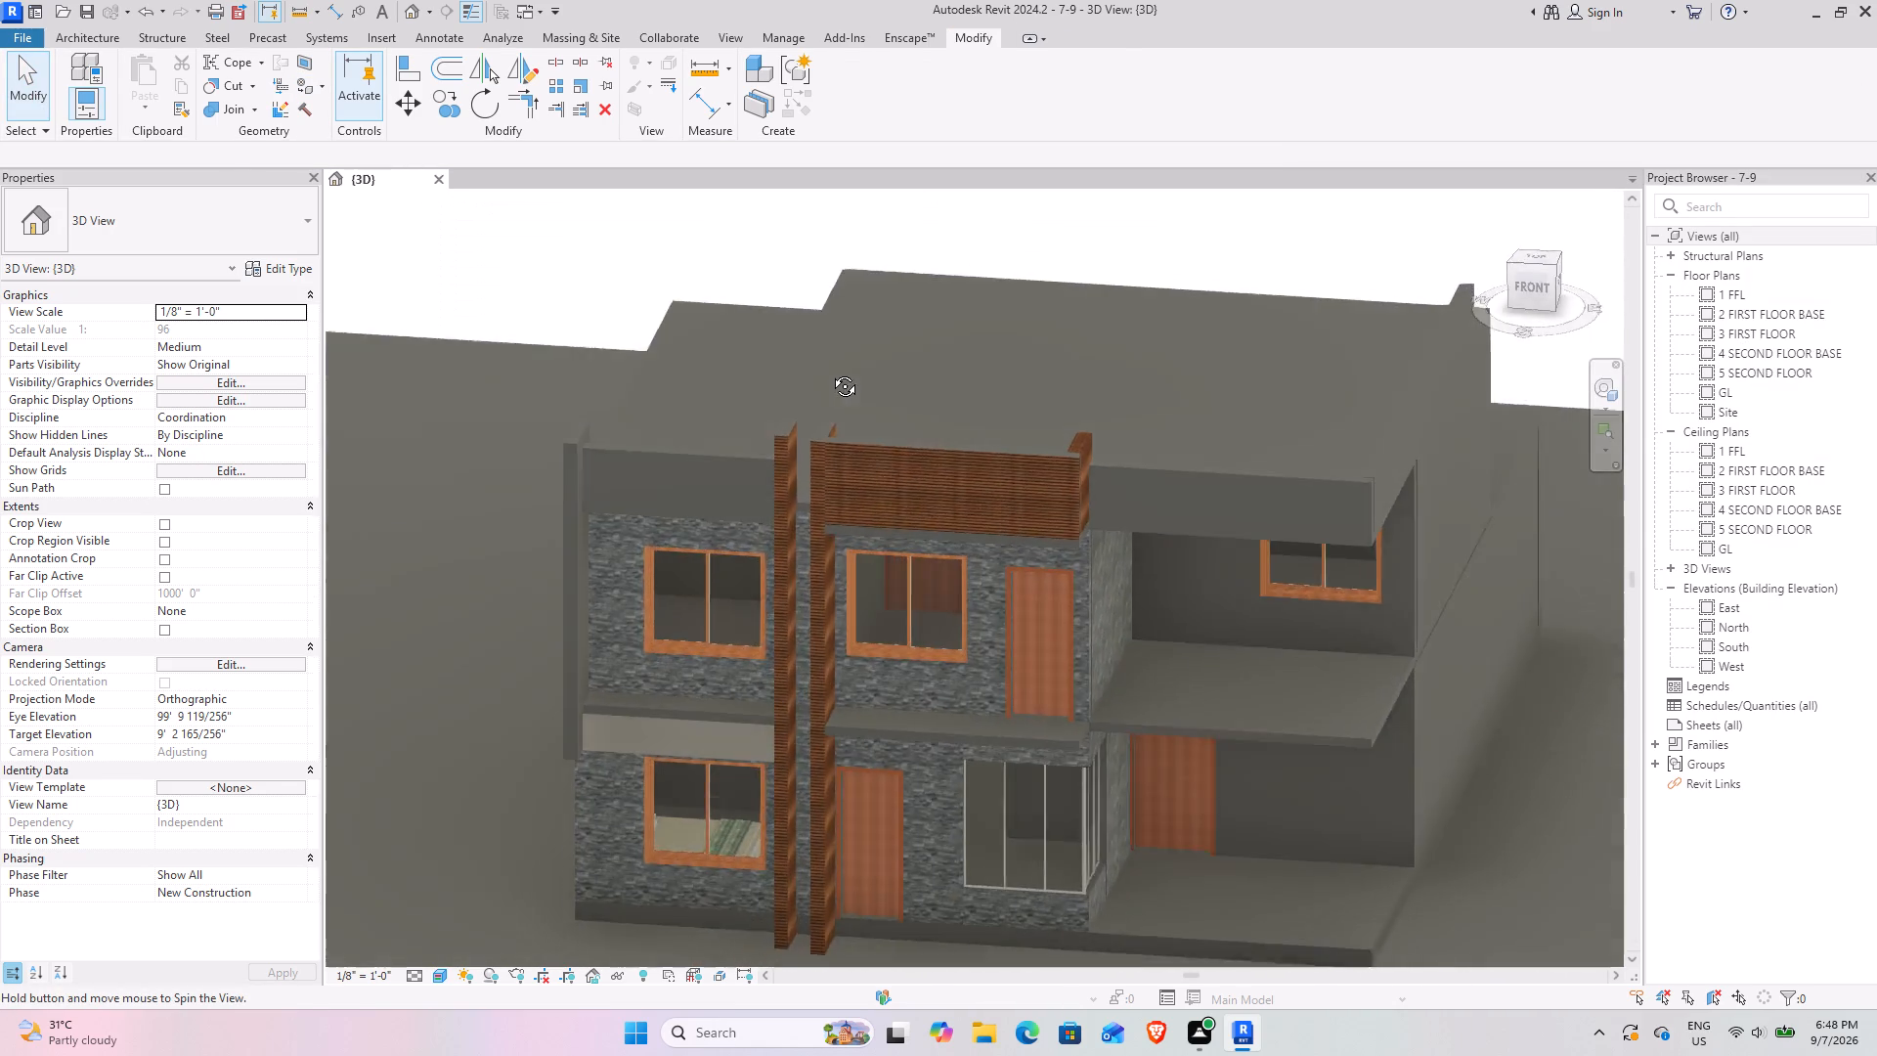
middle_click_drag(830, 372, 782, 155, "shift")
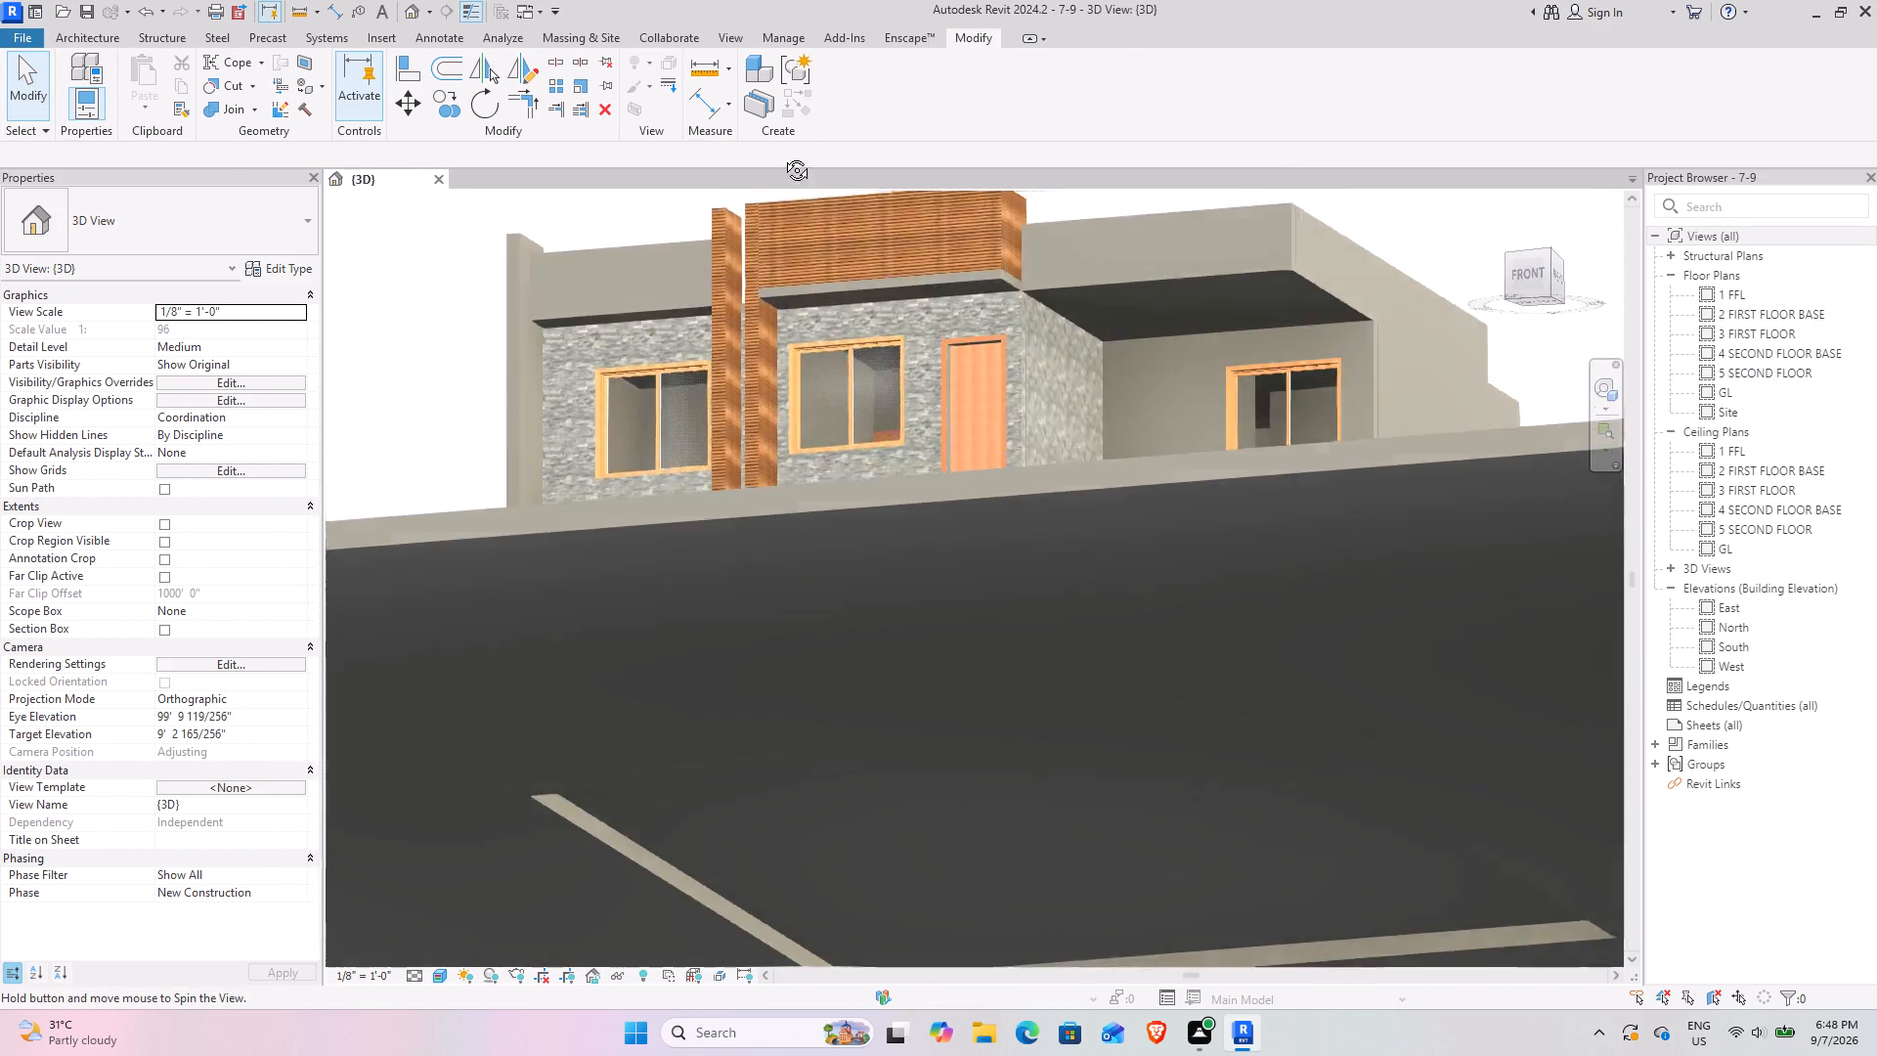
middle_click_drag(782, 155, 765, 205, "shift")
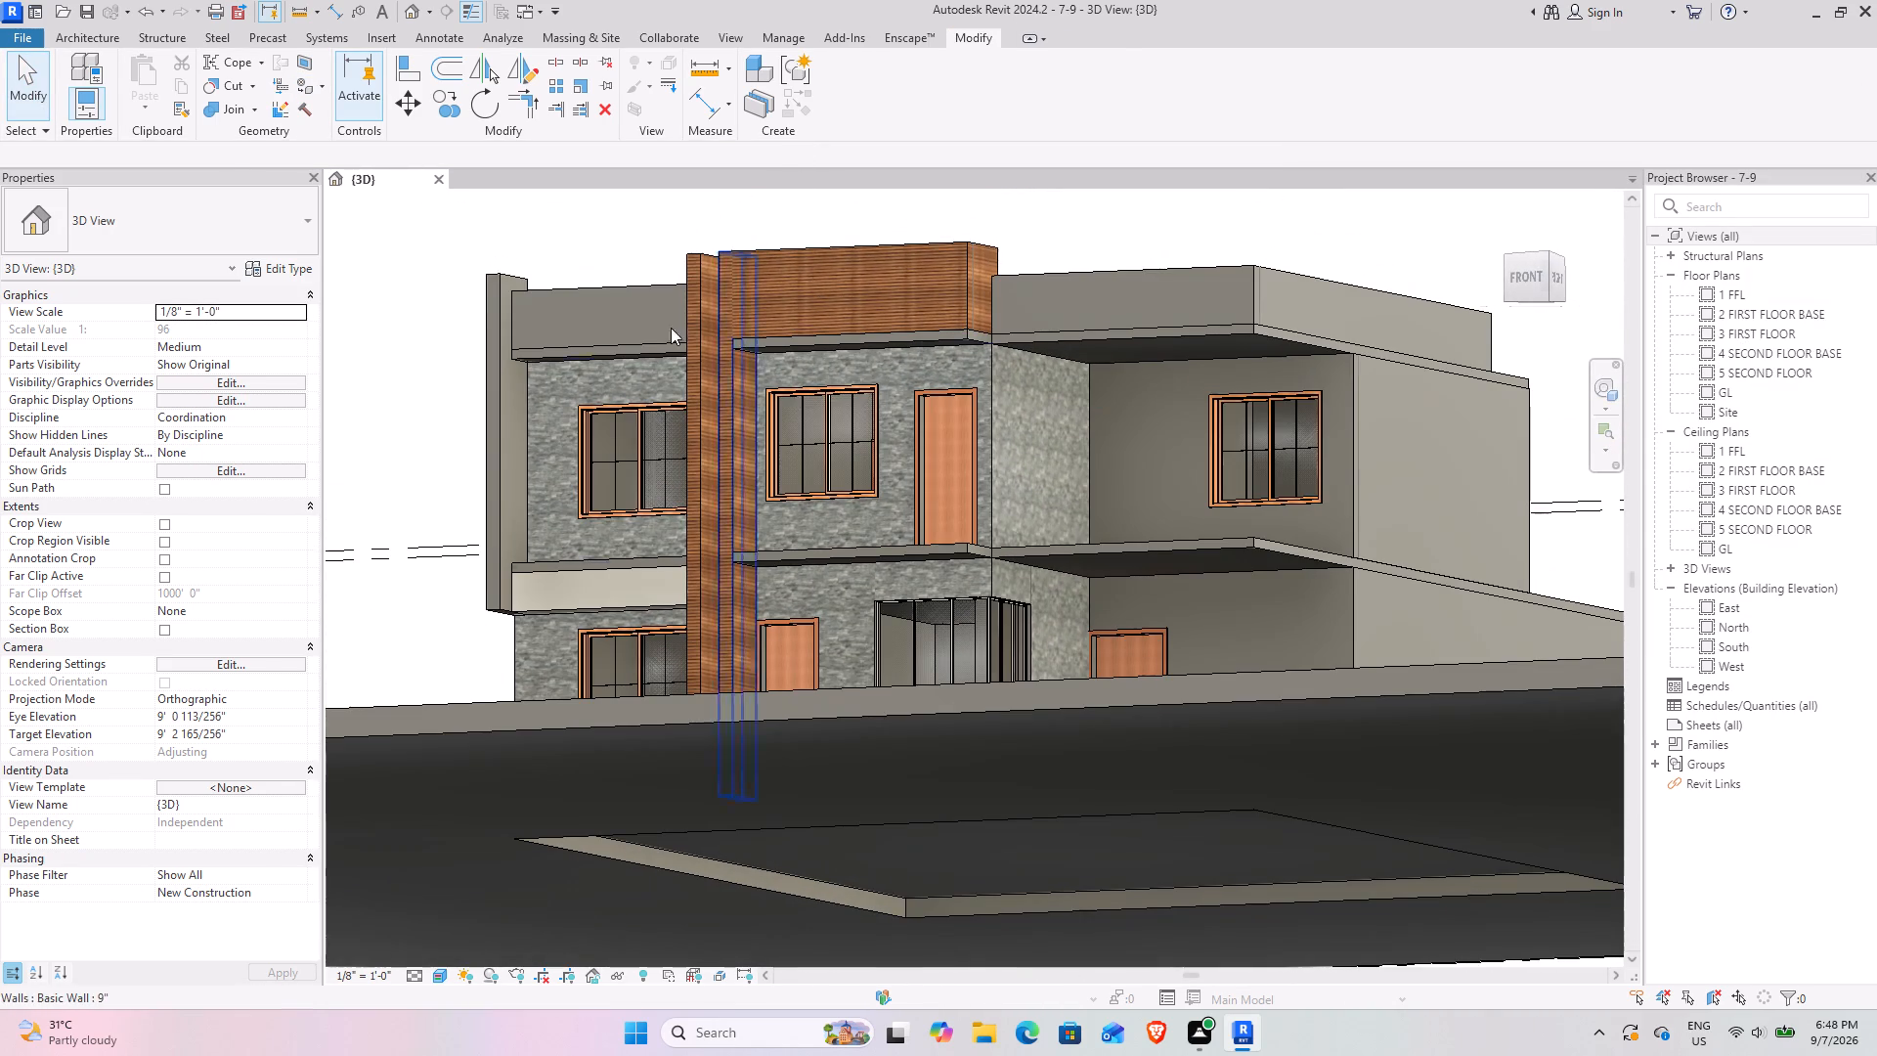
left_click(300, 89)
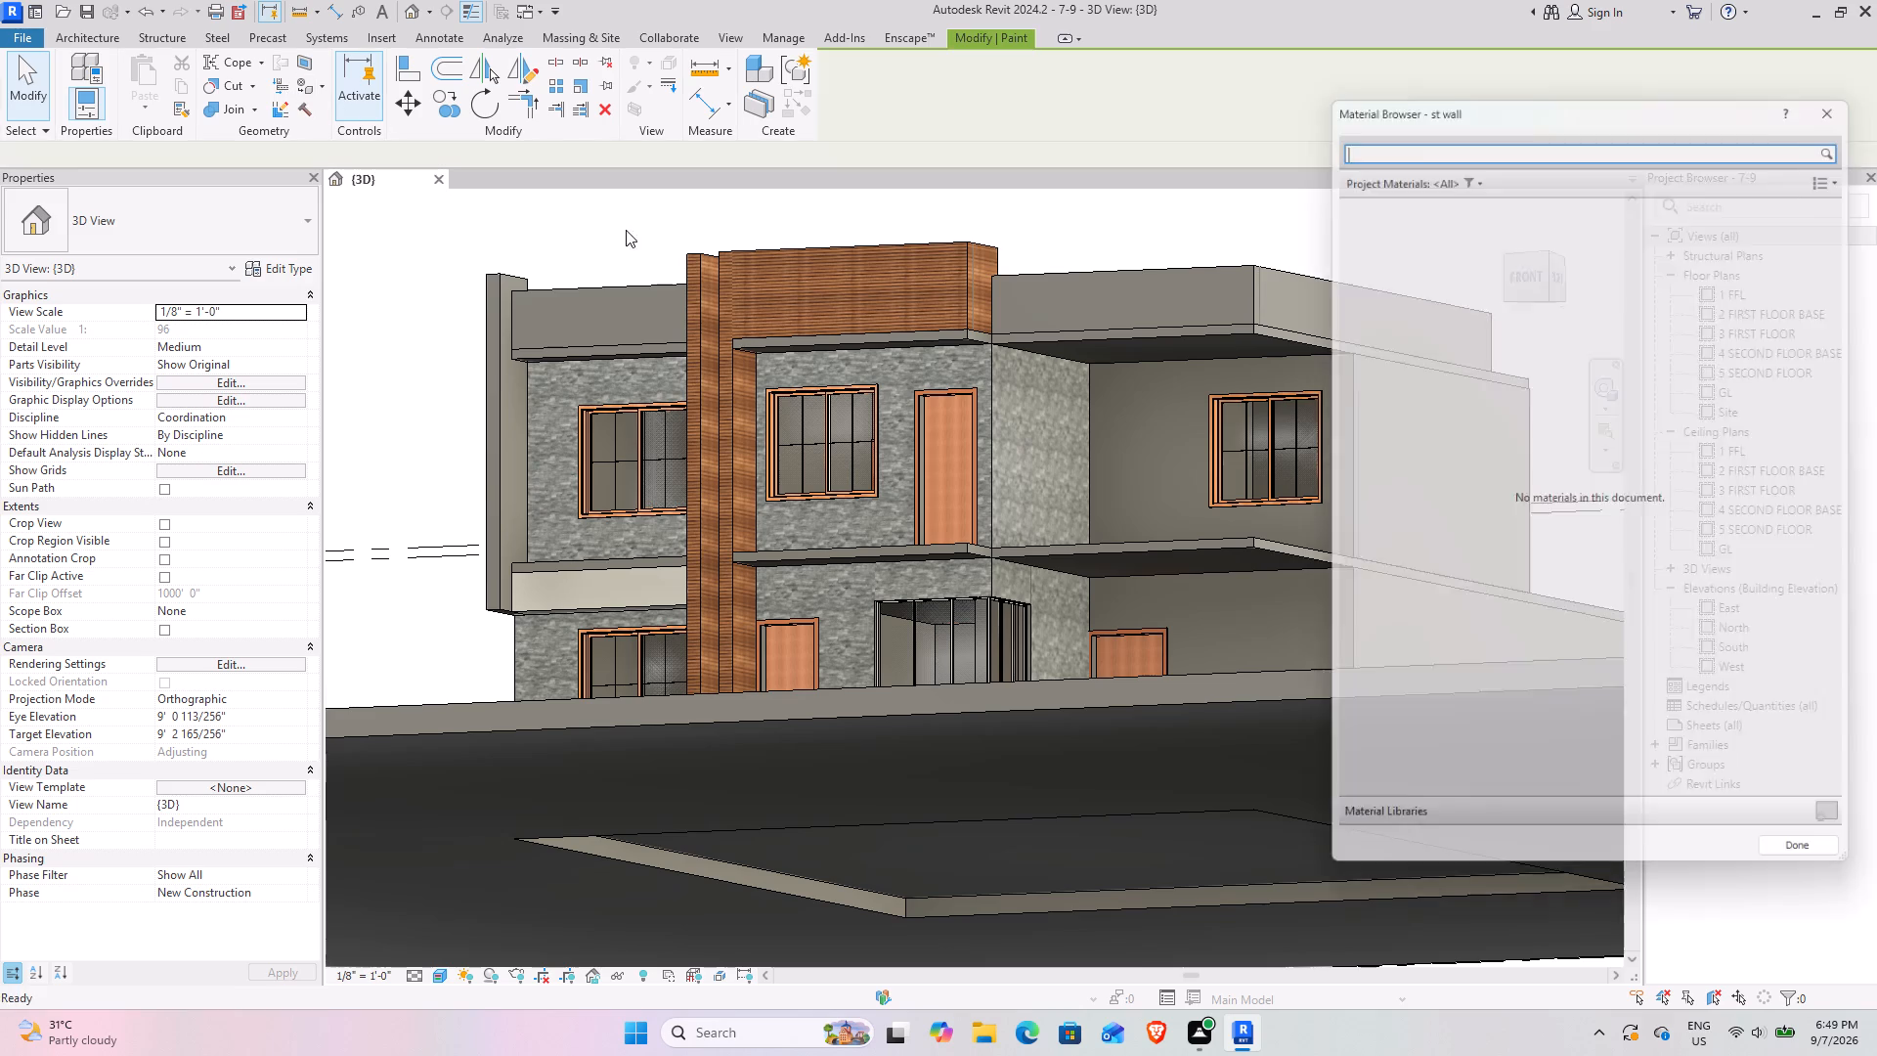
scroll(872, 371, "up", 8)
left_click(999, 310)
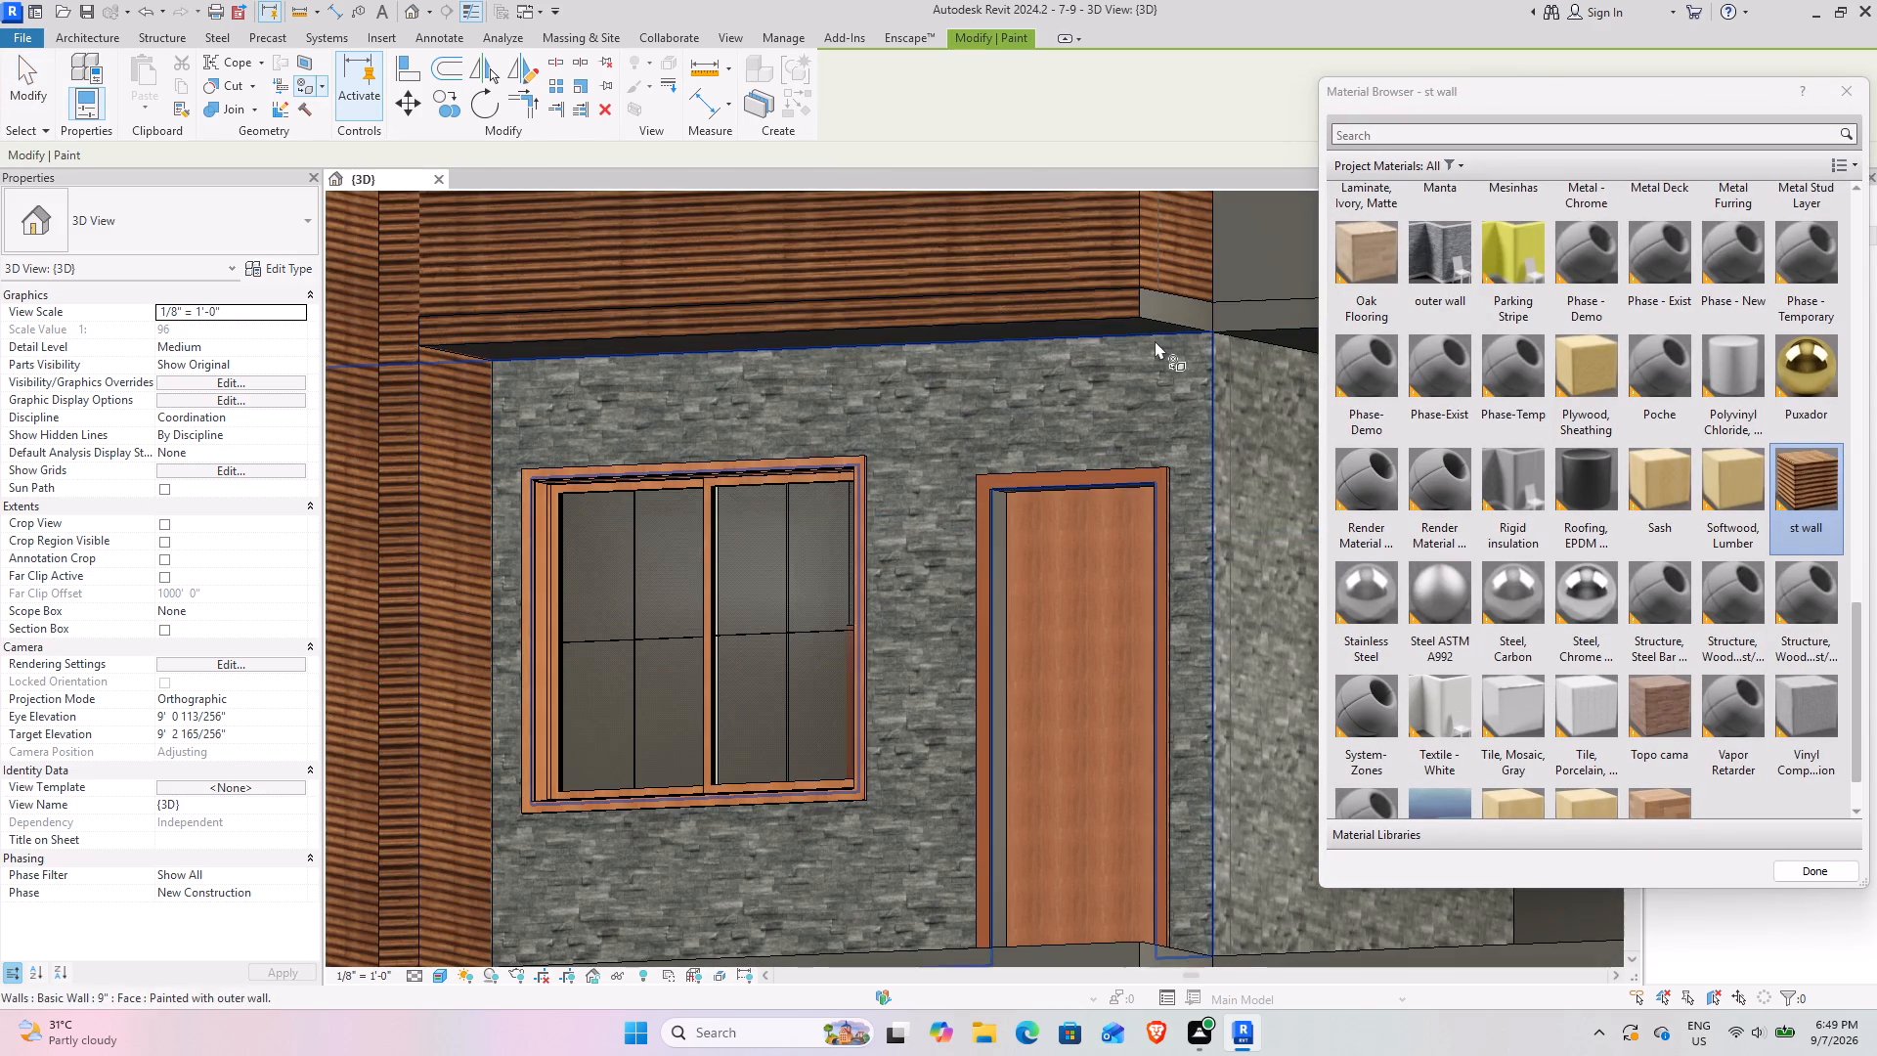
left_click(1160, 307)
scroll(1080, 320, "down", 4)
middle_click_drag(1065, 326, 1001, 338, "shift")
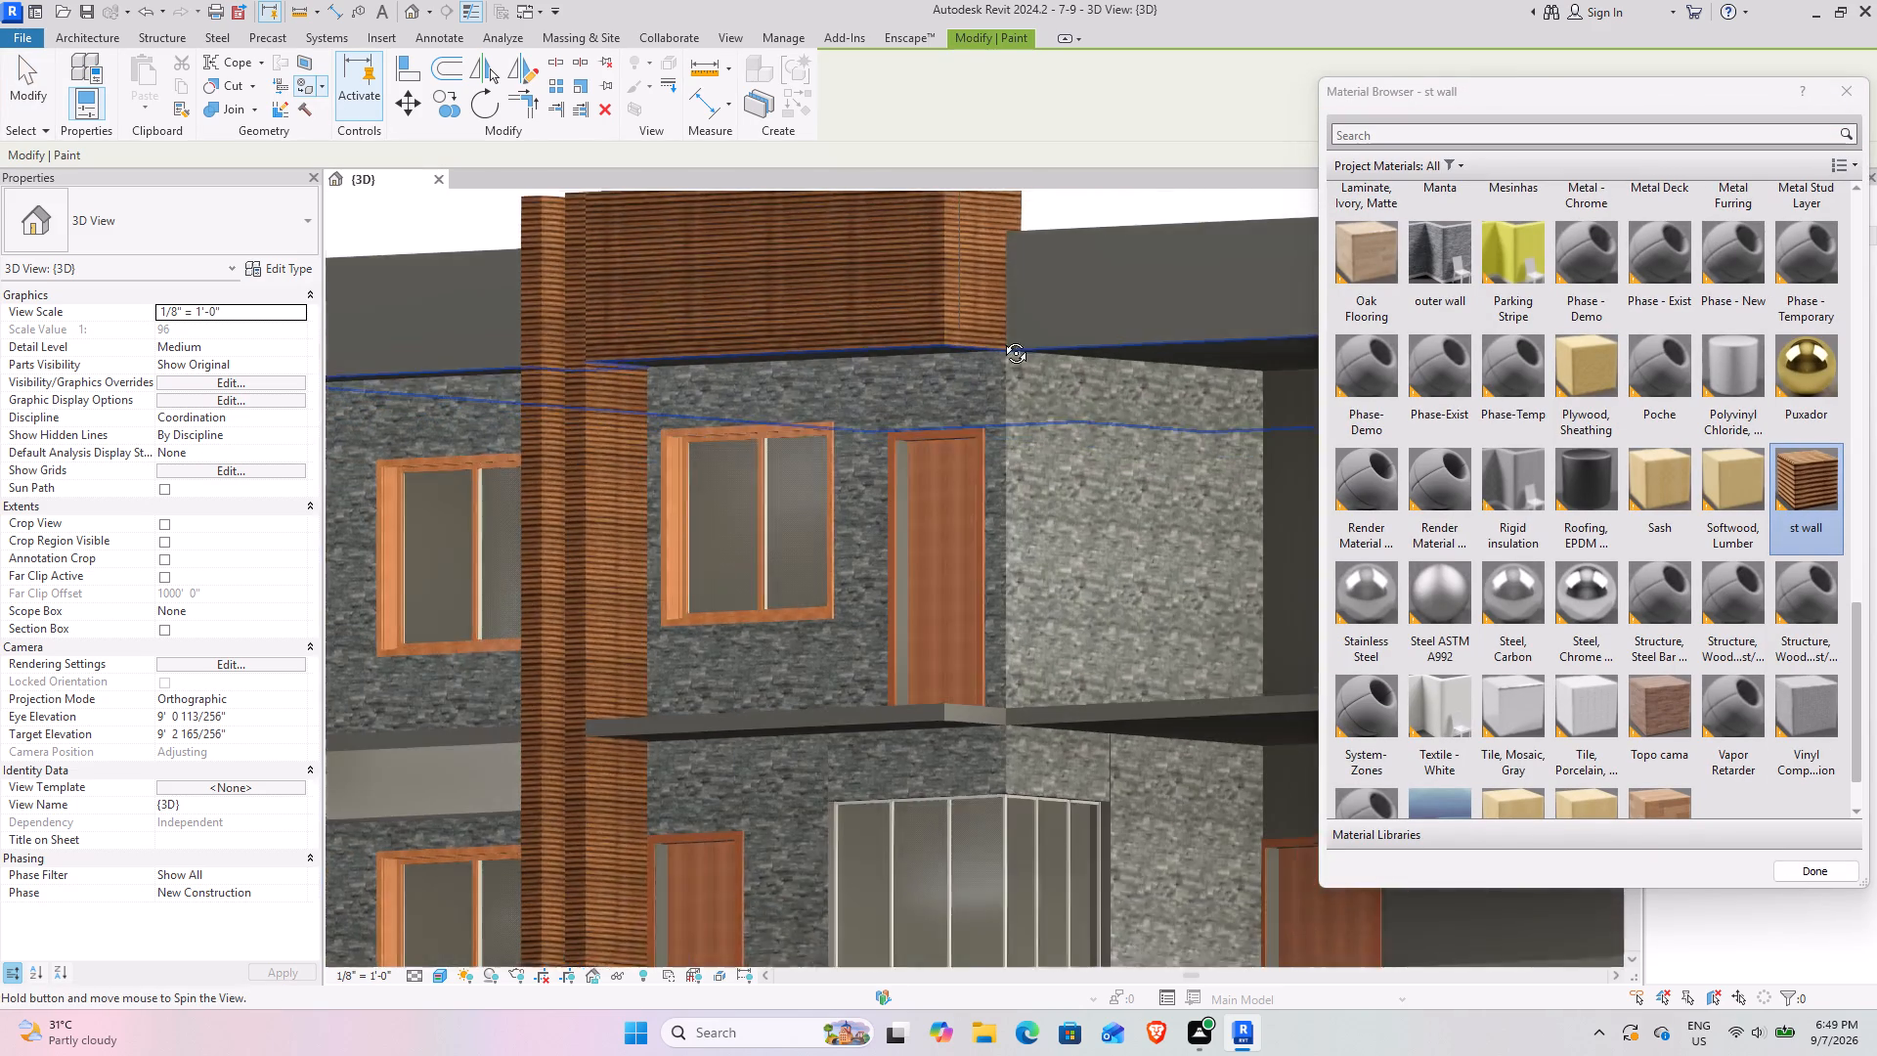
middle_click_drag(1001, 338, 983, 349, "shift")
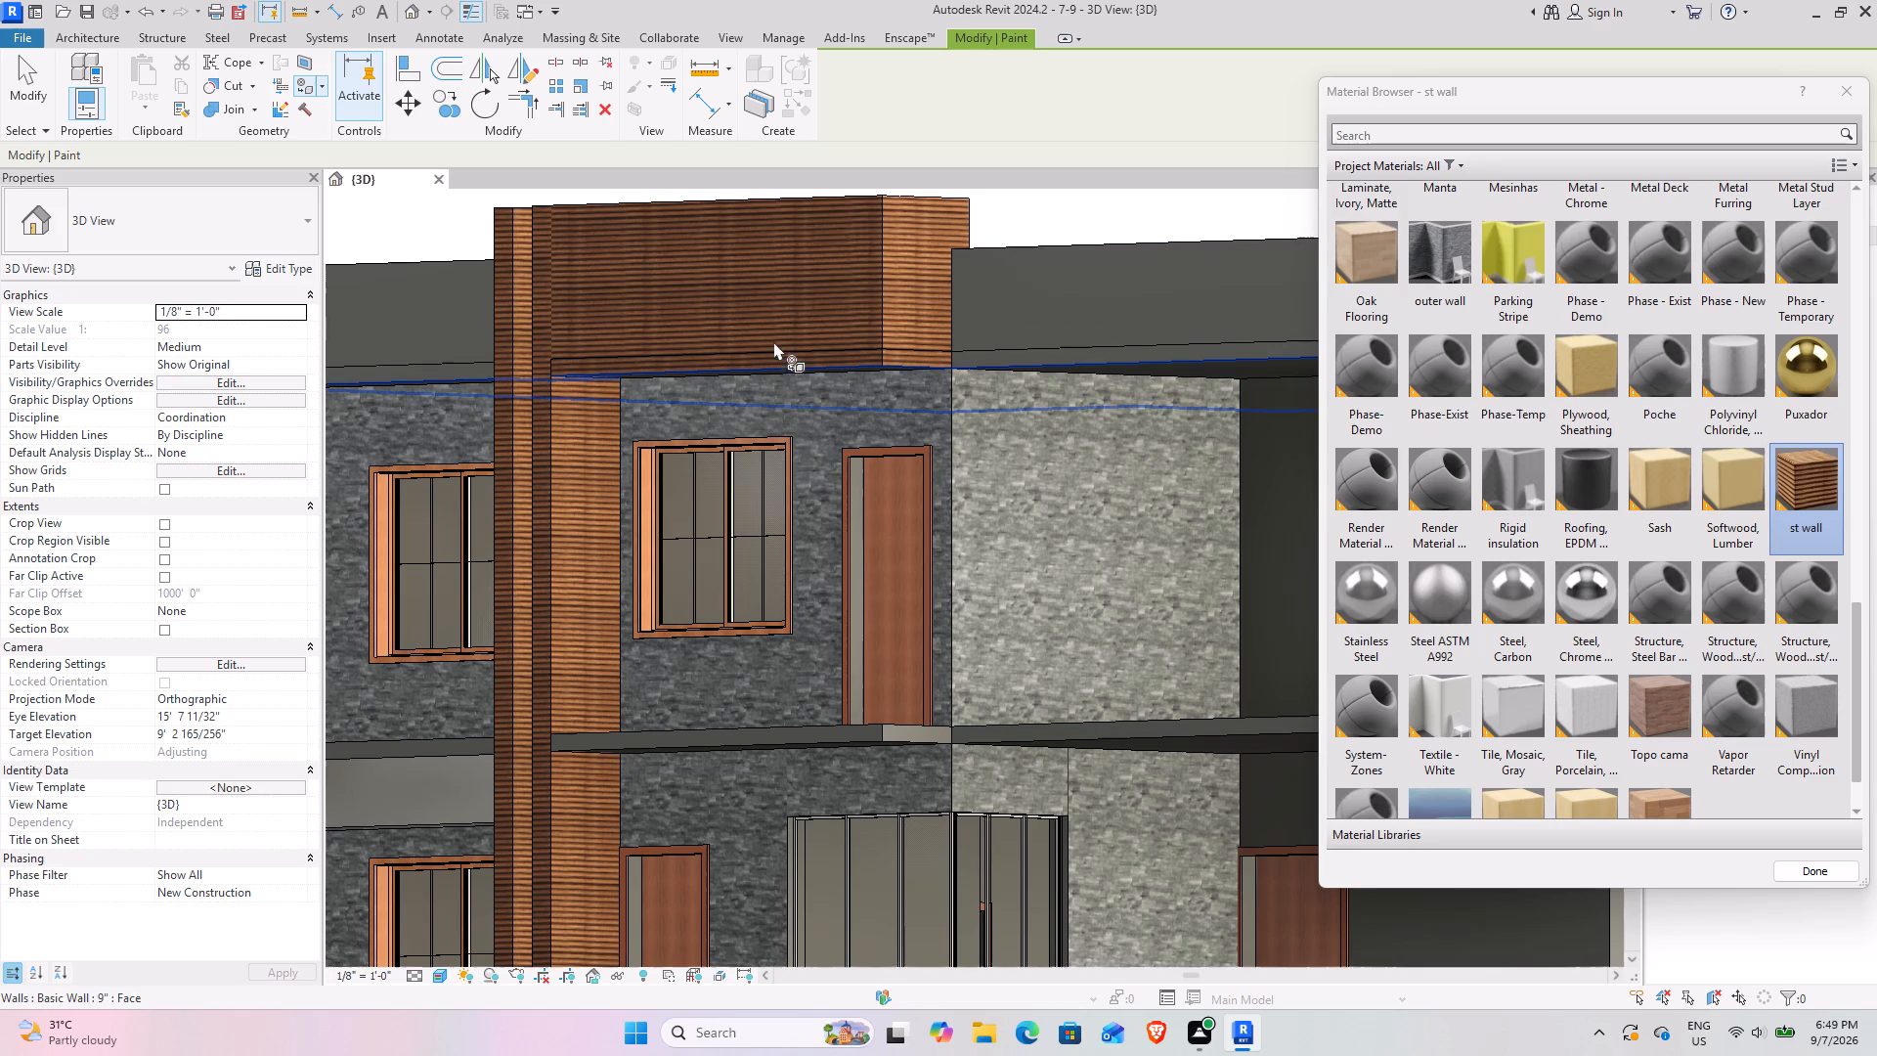
key("Escape")
key("Escape")
key("Escape")
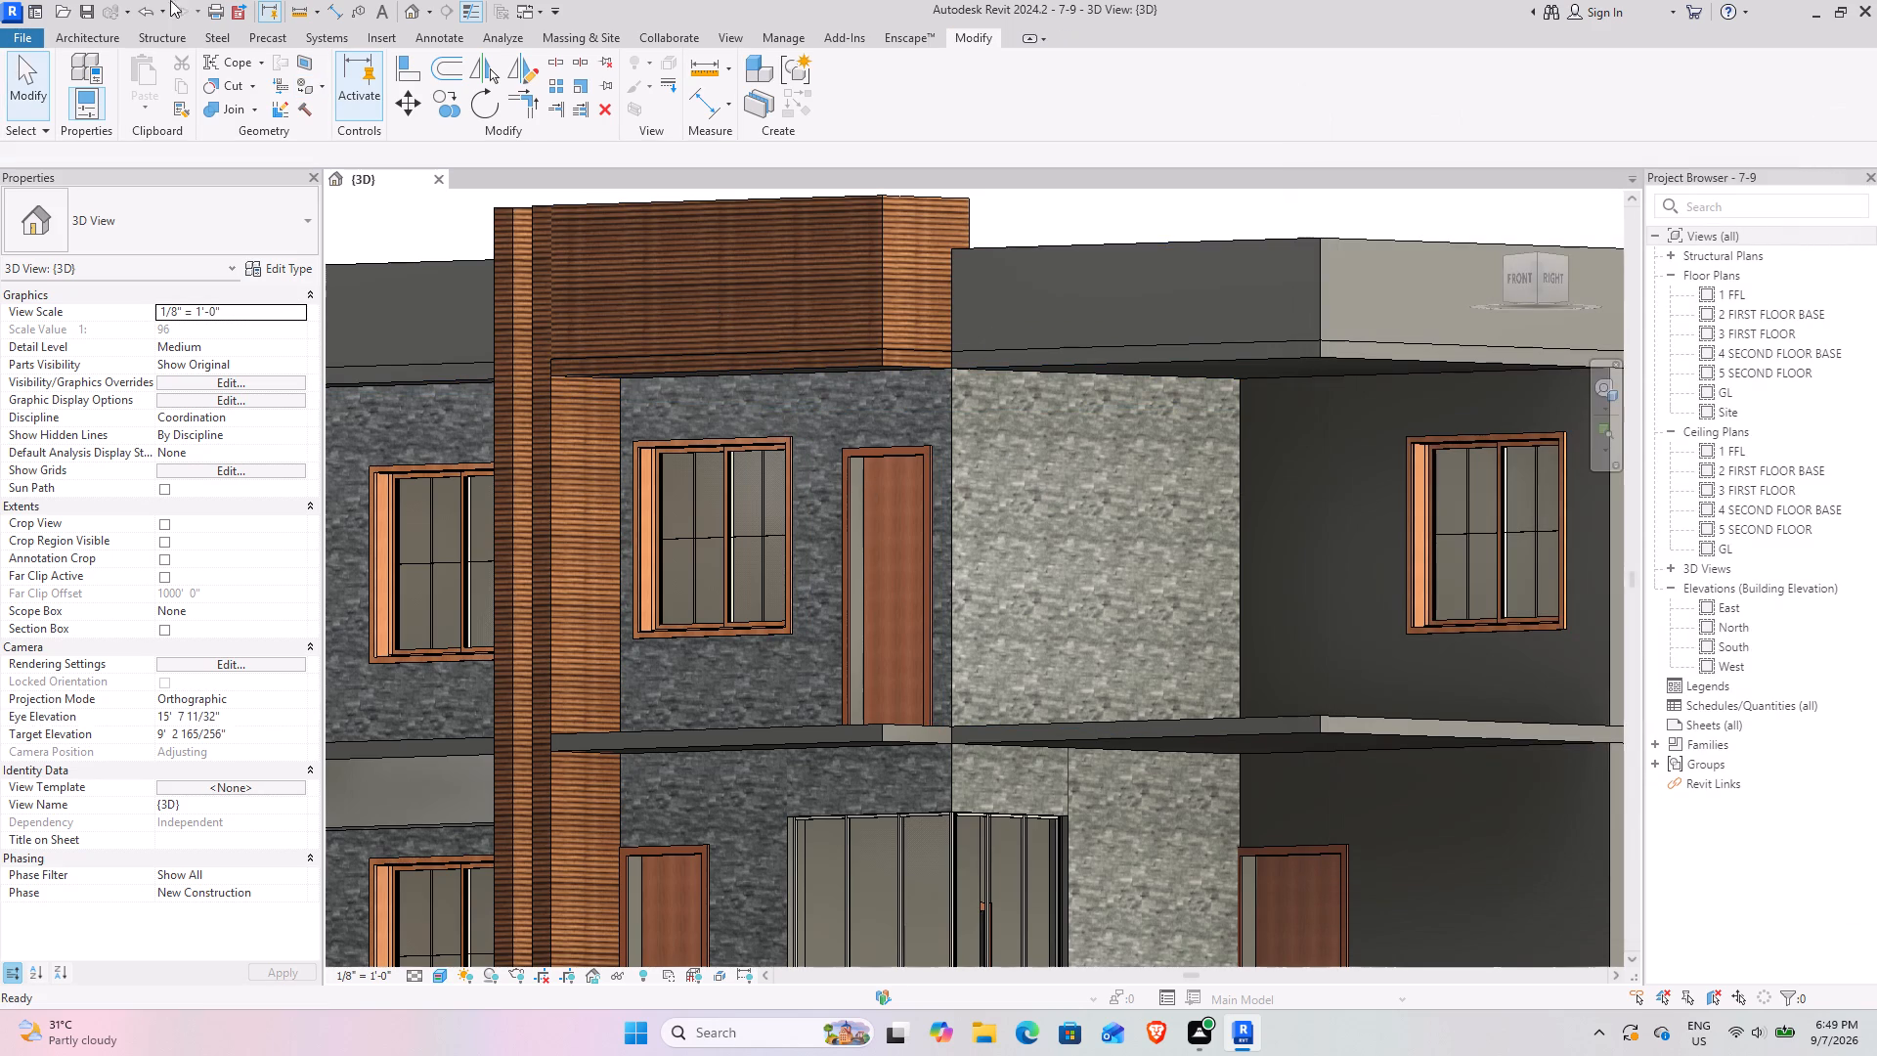
Duplicate the st wall material together with its assets in the project materials.
left_click(787, 38)
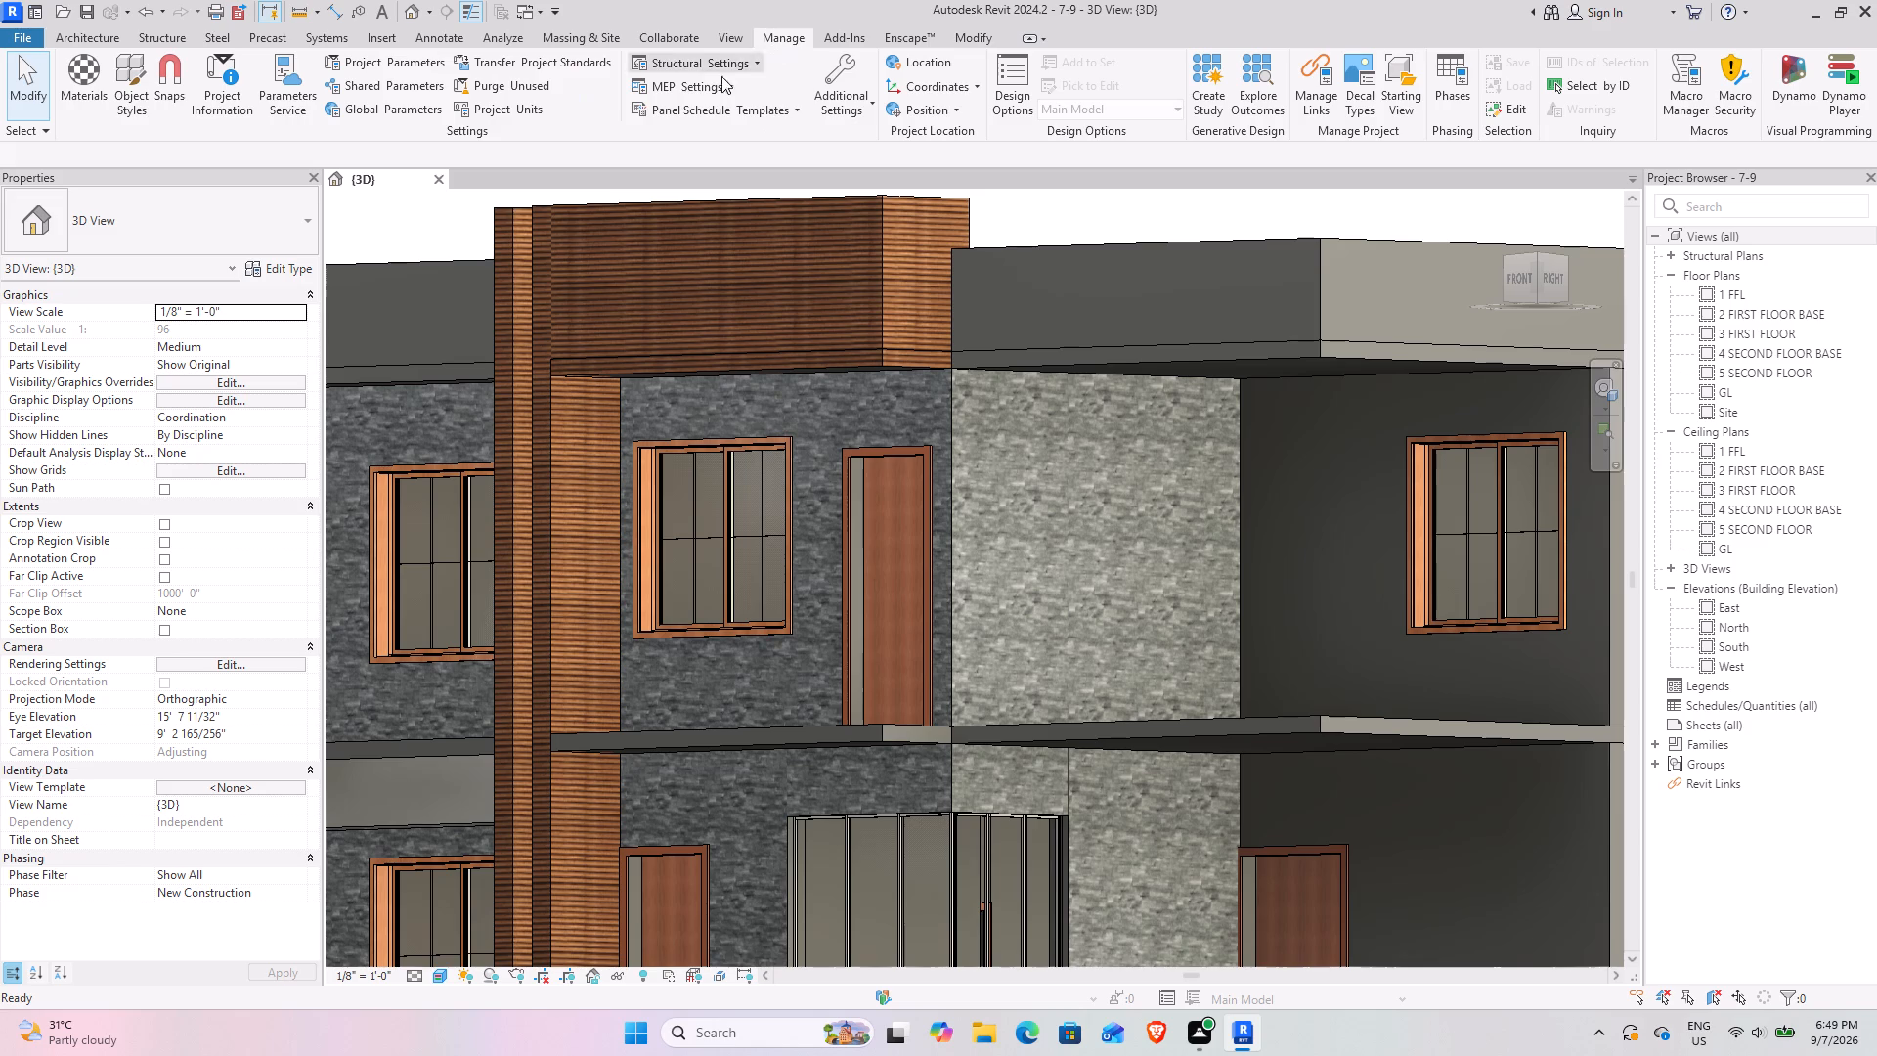
left_click(105, 78)
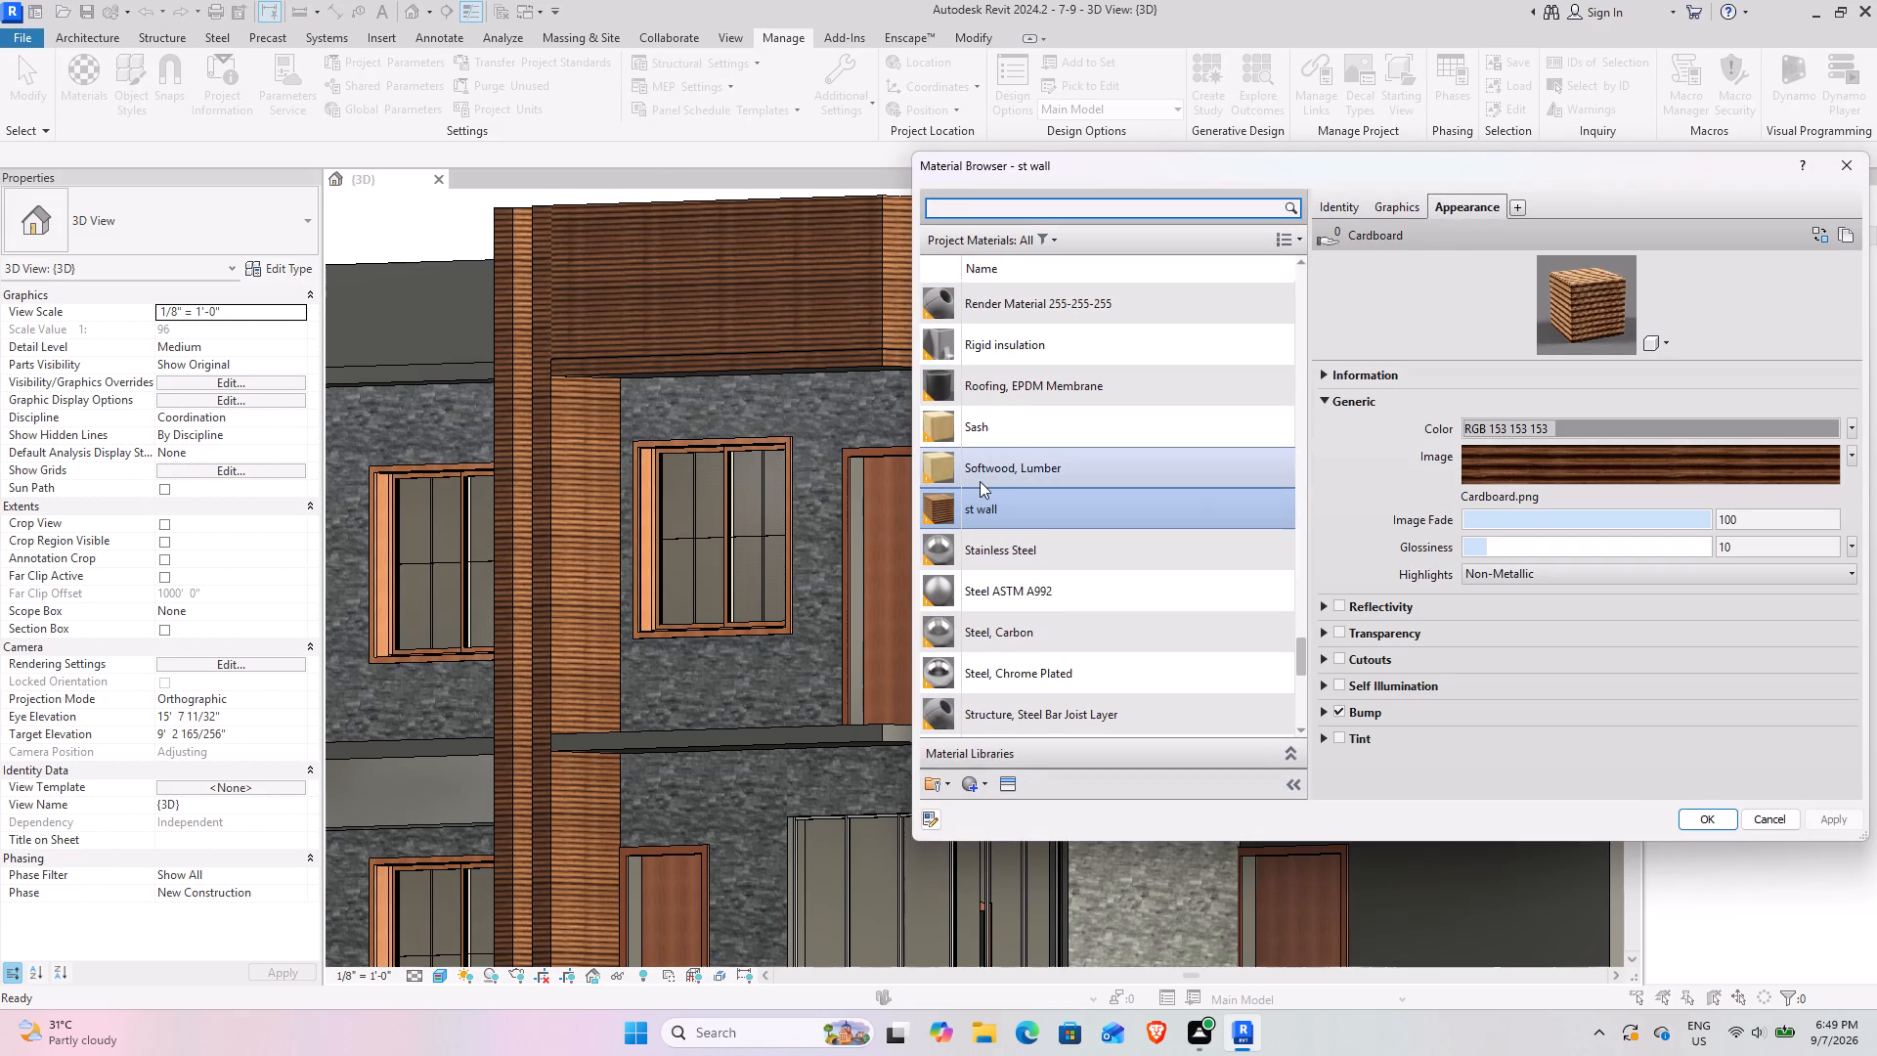
right_click(1001, 506)
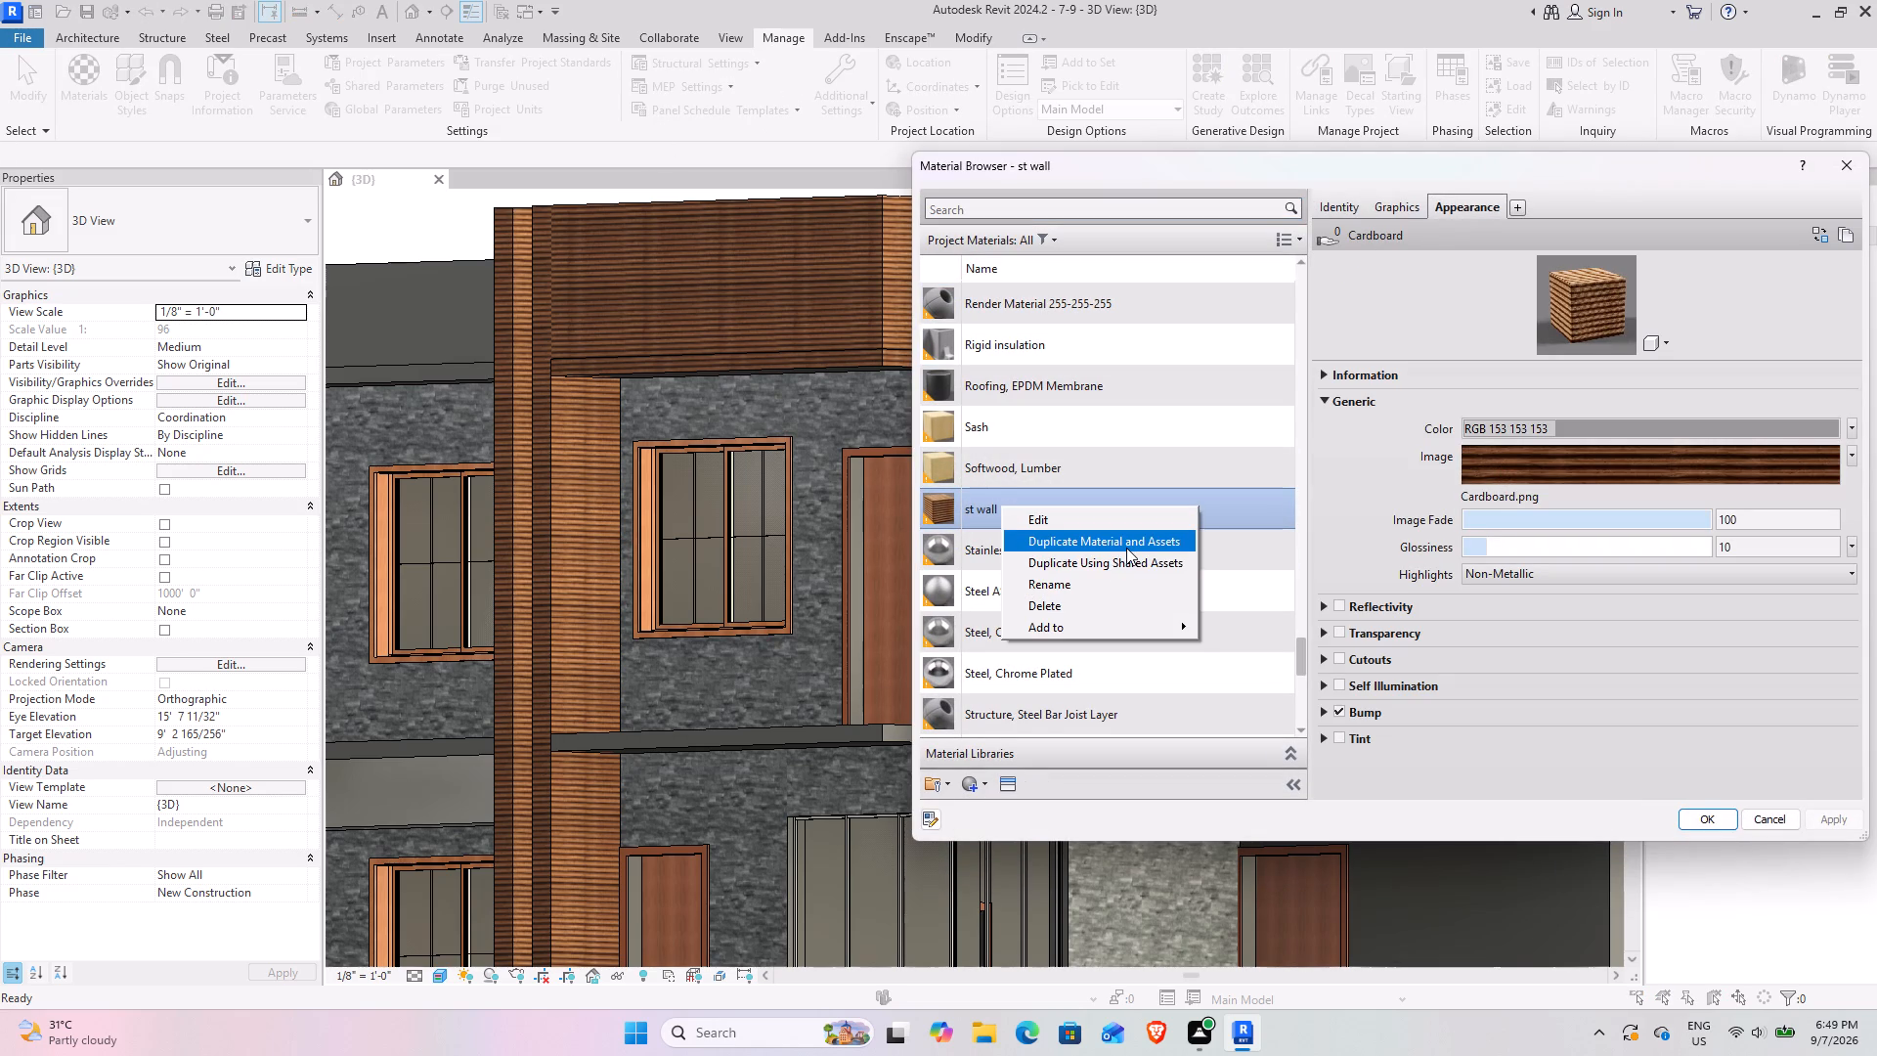
left_click(1126, 548)
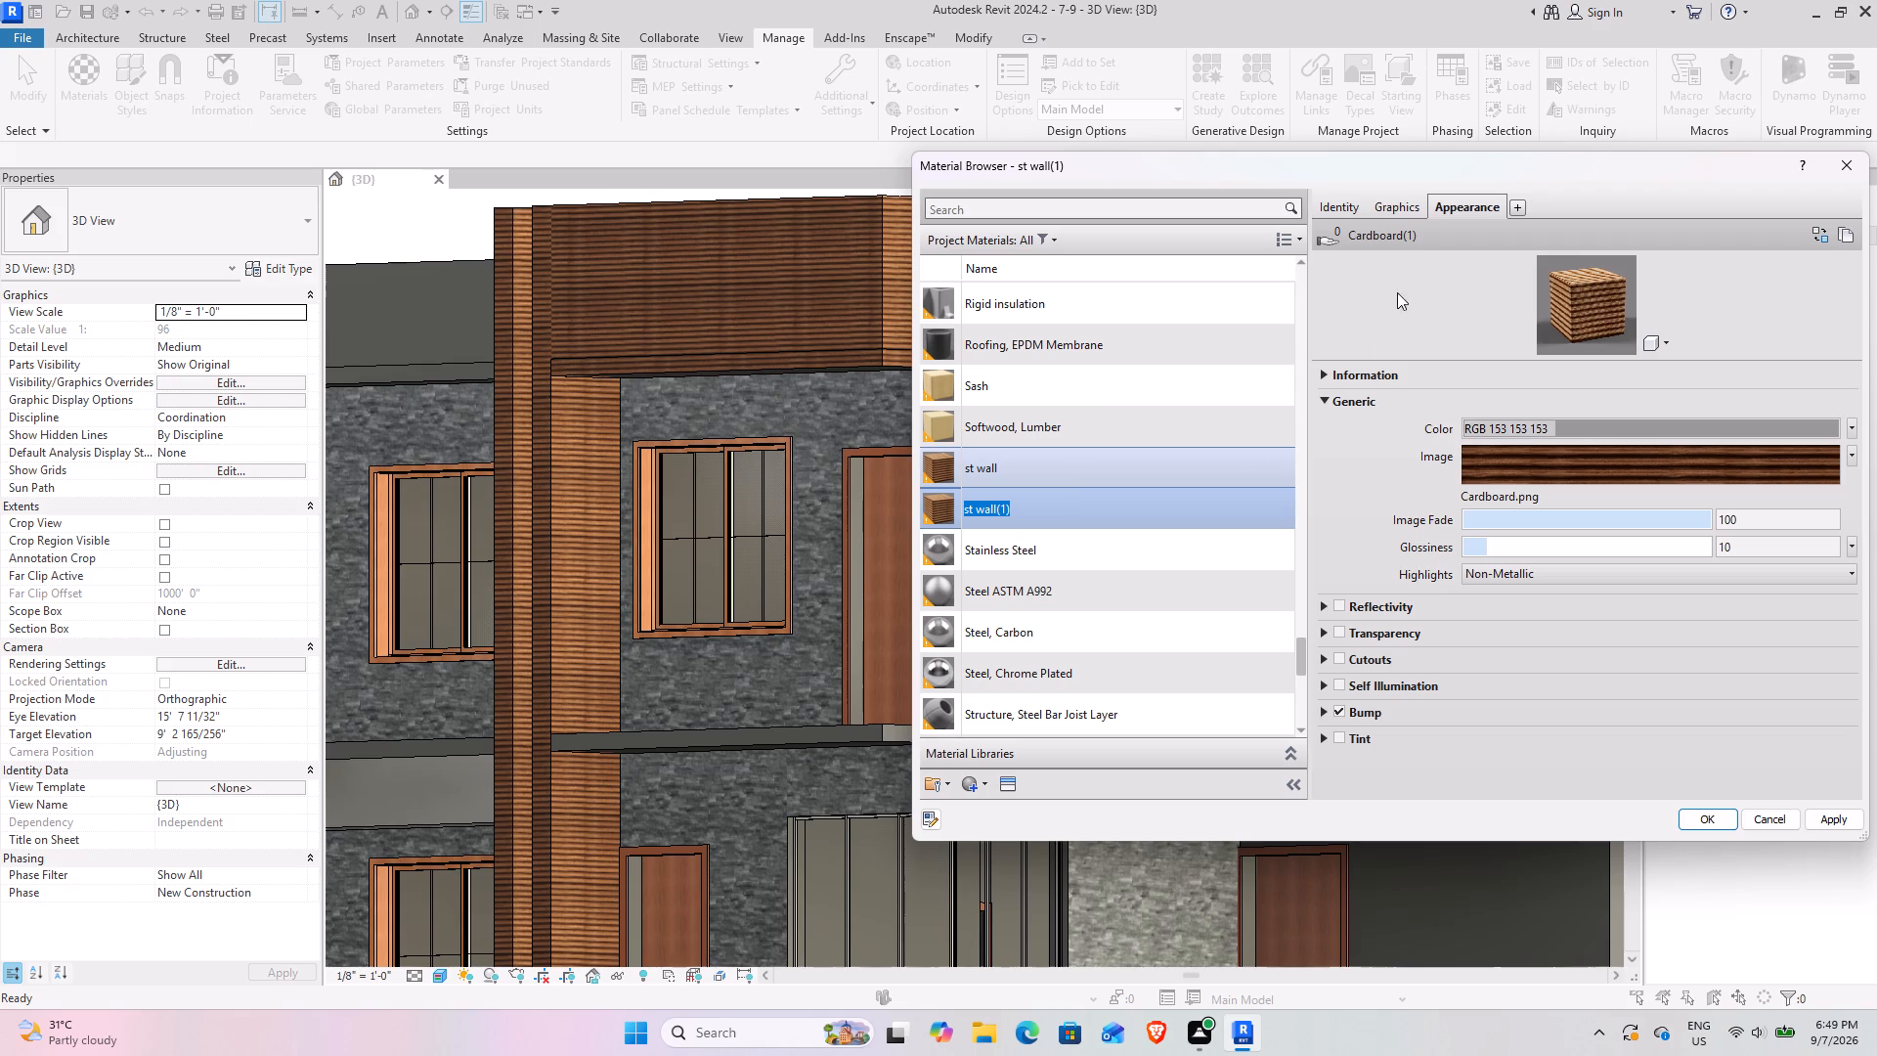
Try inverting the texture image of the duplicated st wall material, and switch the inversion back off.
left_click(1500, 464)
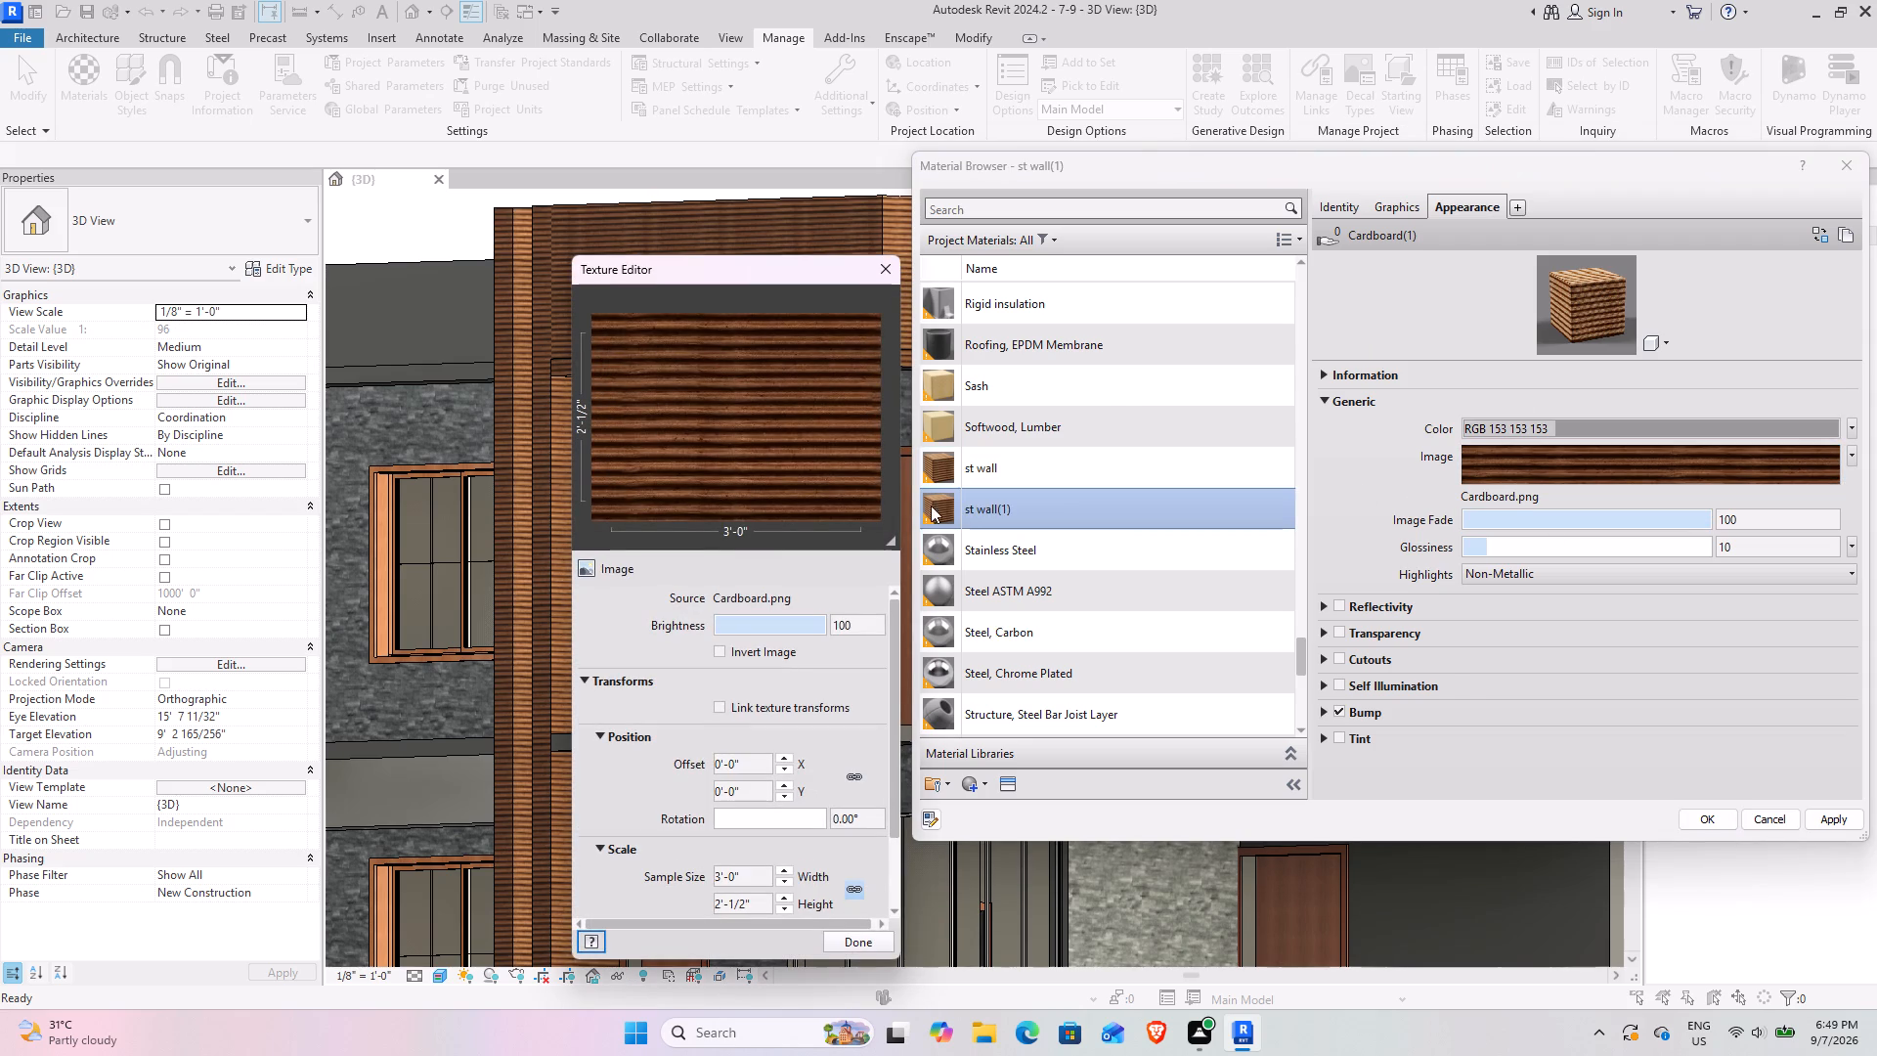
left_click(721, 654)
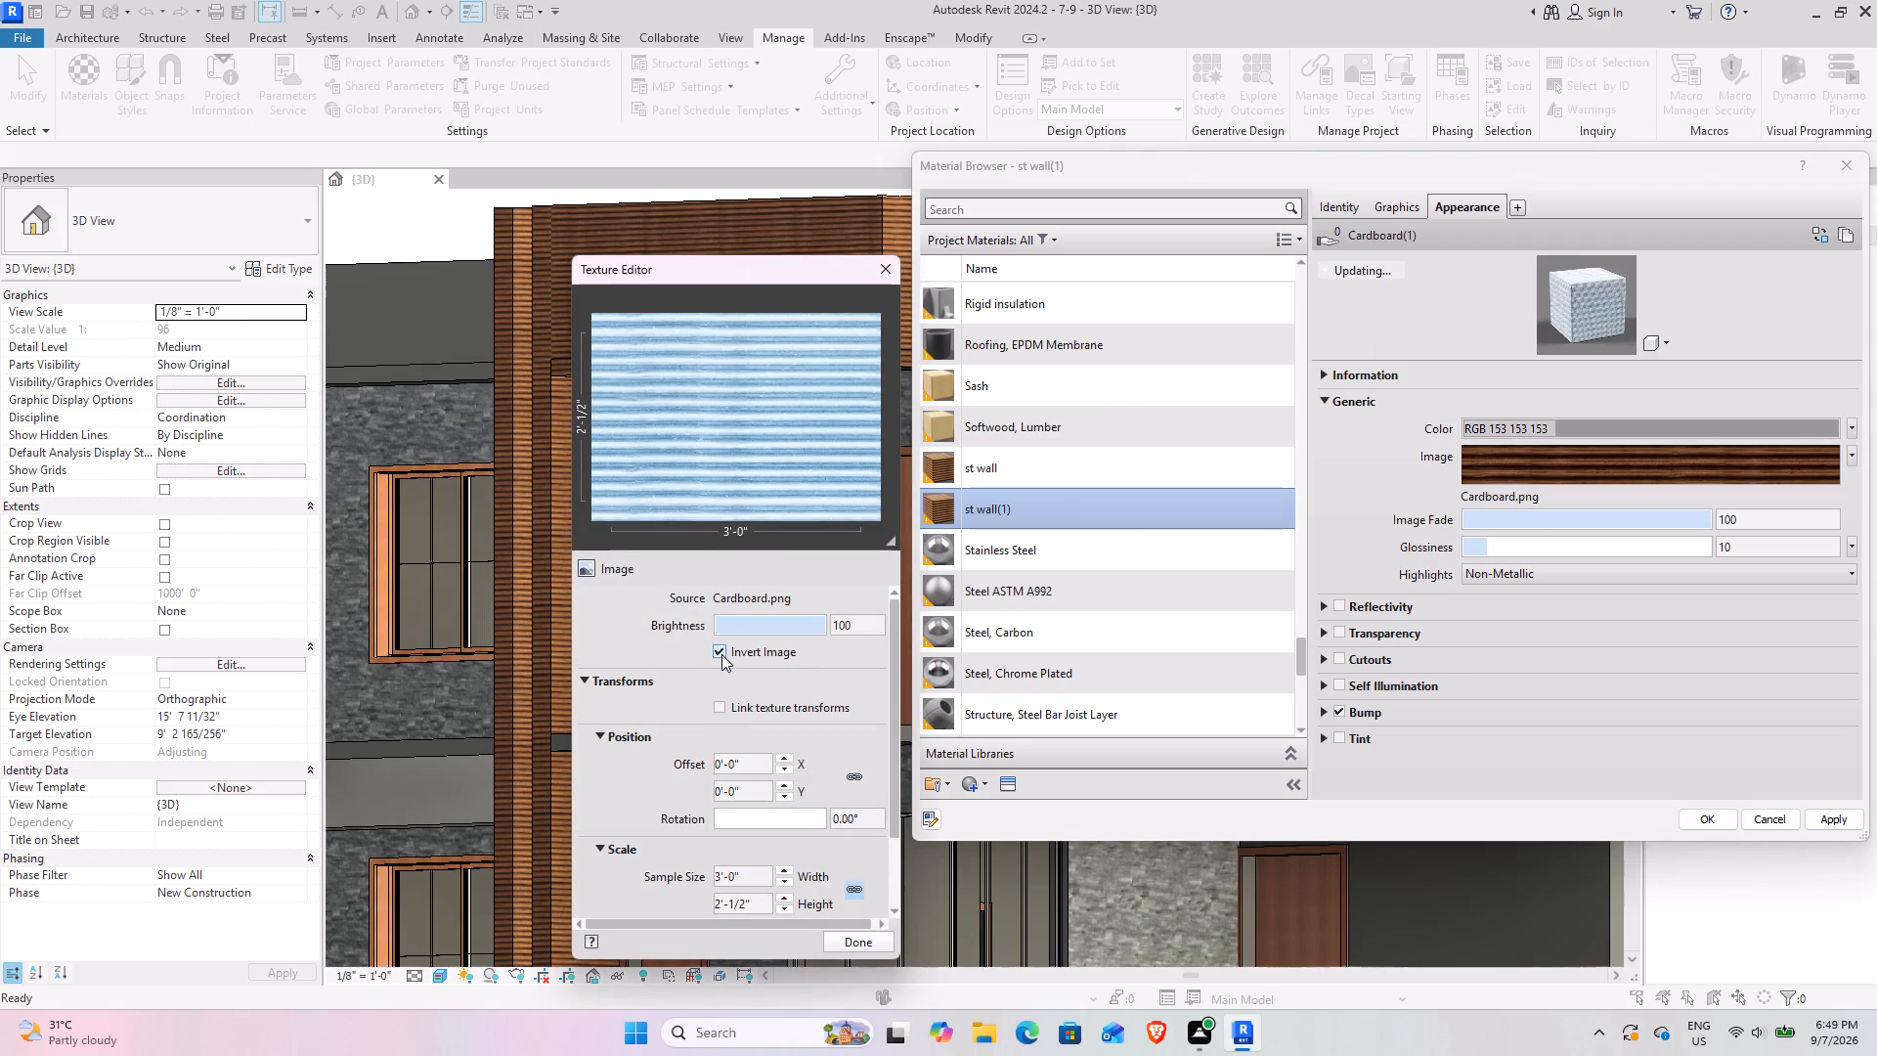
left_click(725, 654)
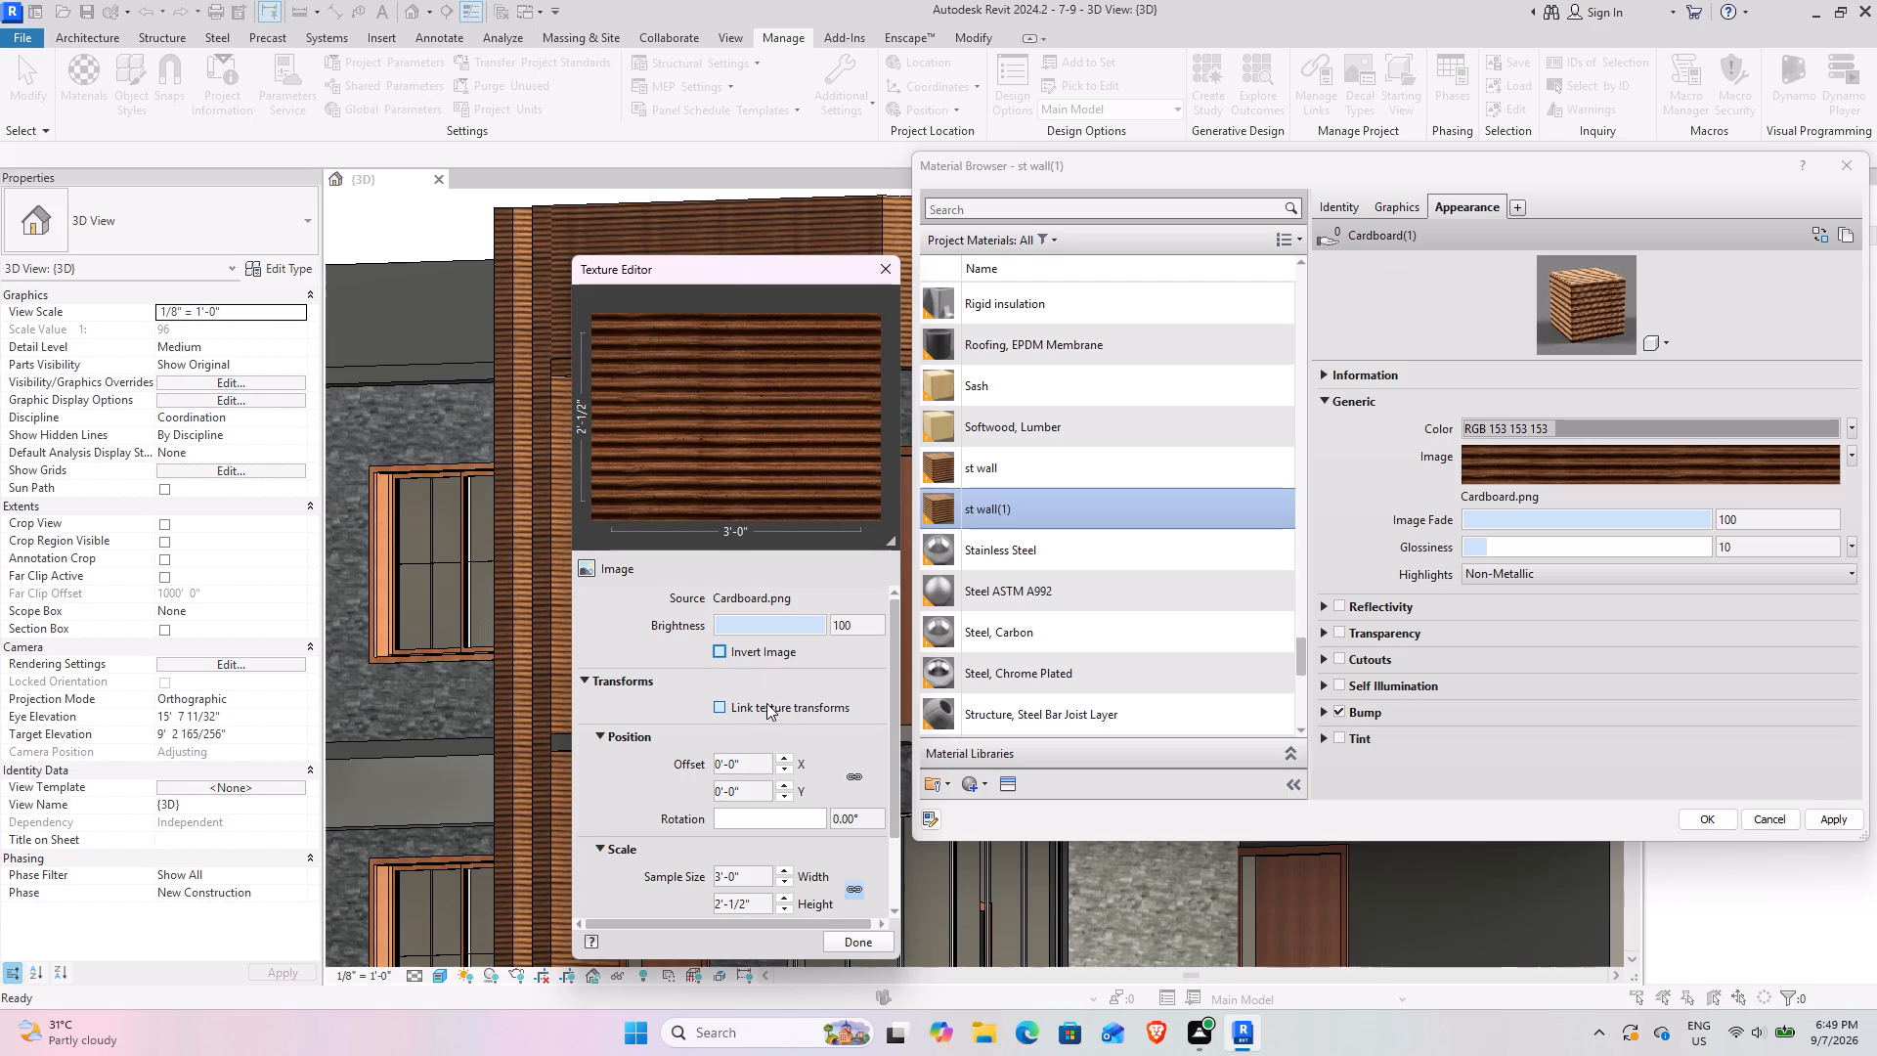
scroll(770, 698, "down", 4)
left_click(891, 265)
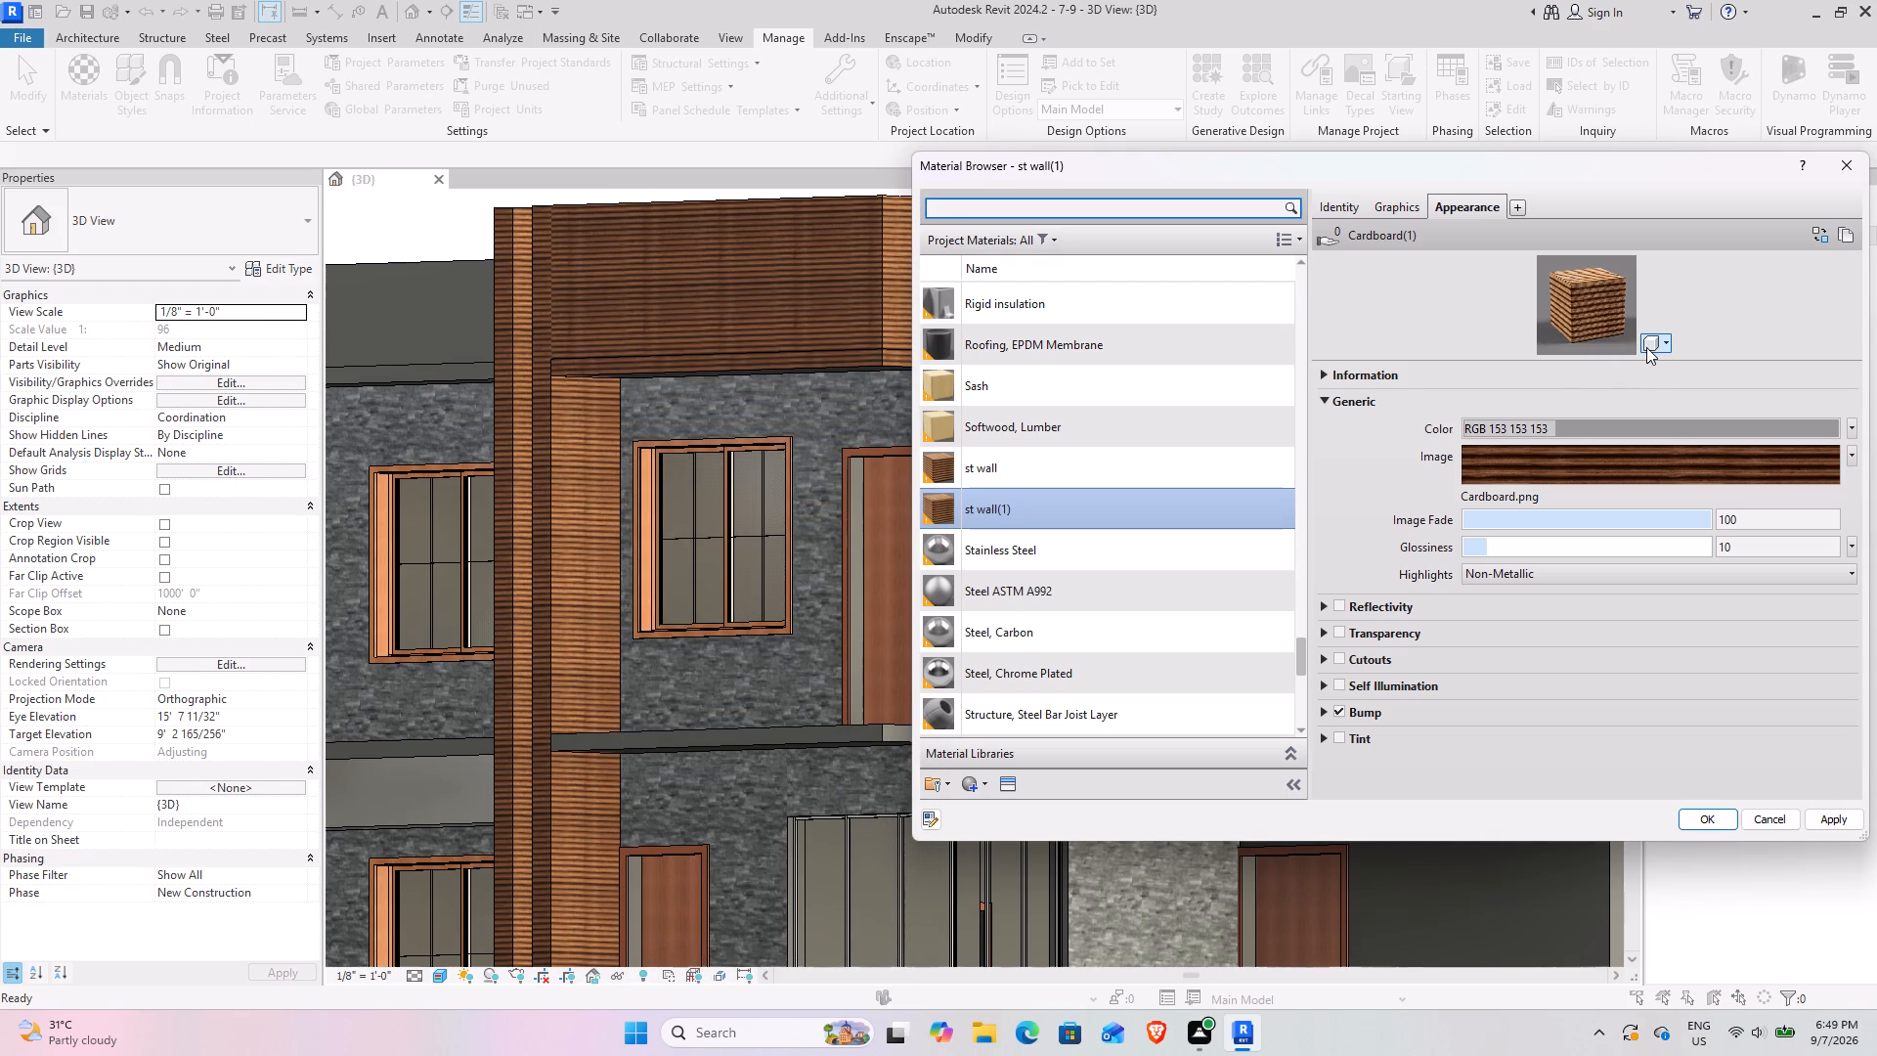
Review the asset information and the texture image settings of the duplicated material st wall(1).
left_click(1652, 347)
left_click(1652, 347)
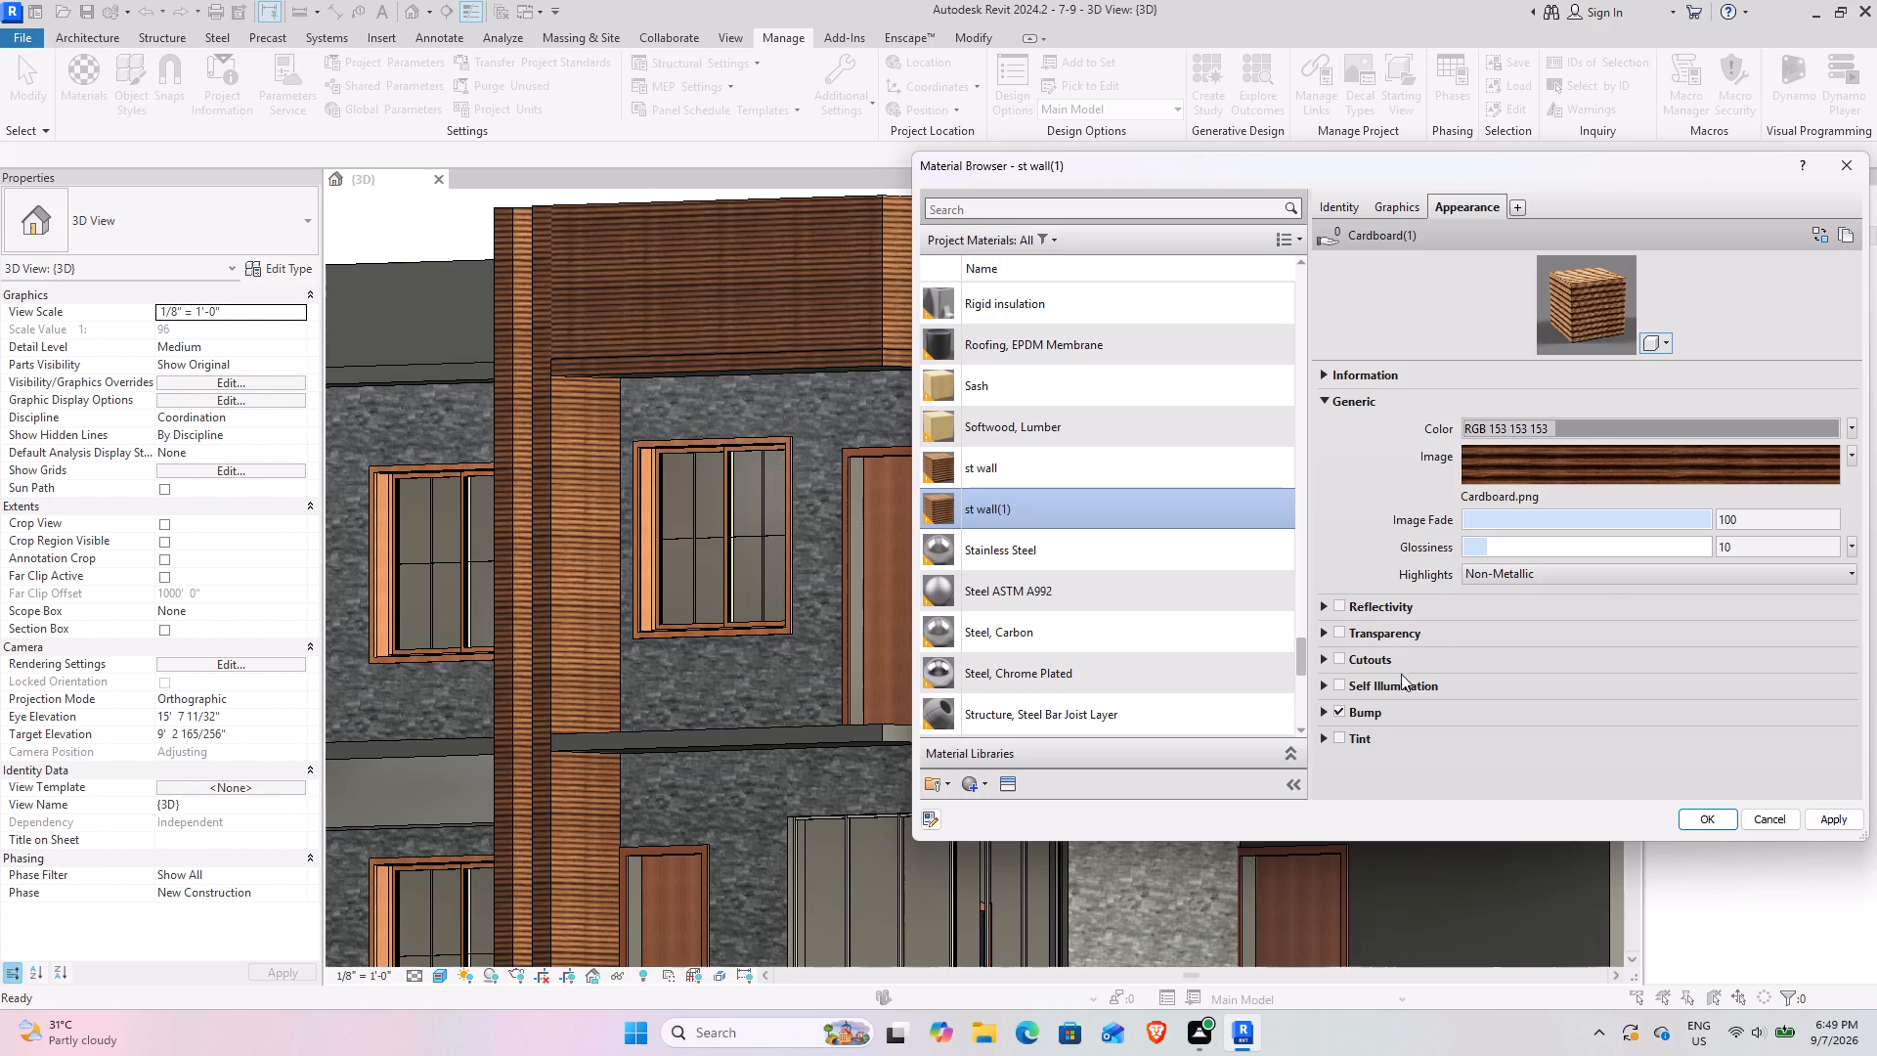
left_click(1352, 371)
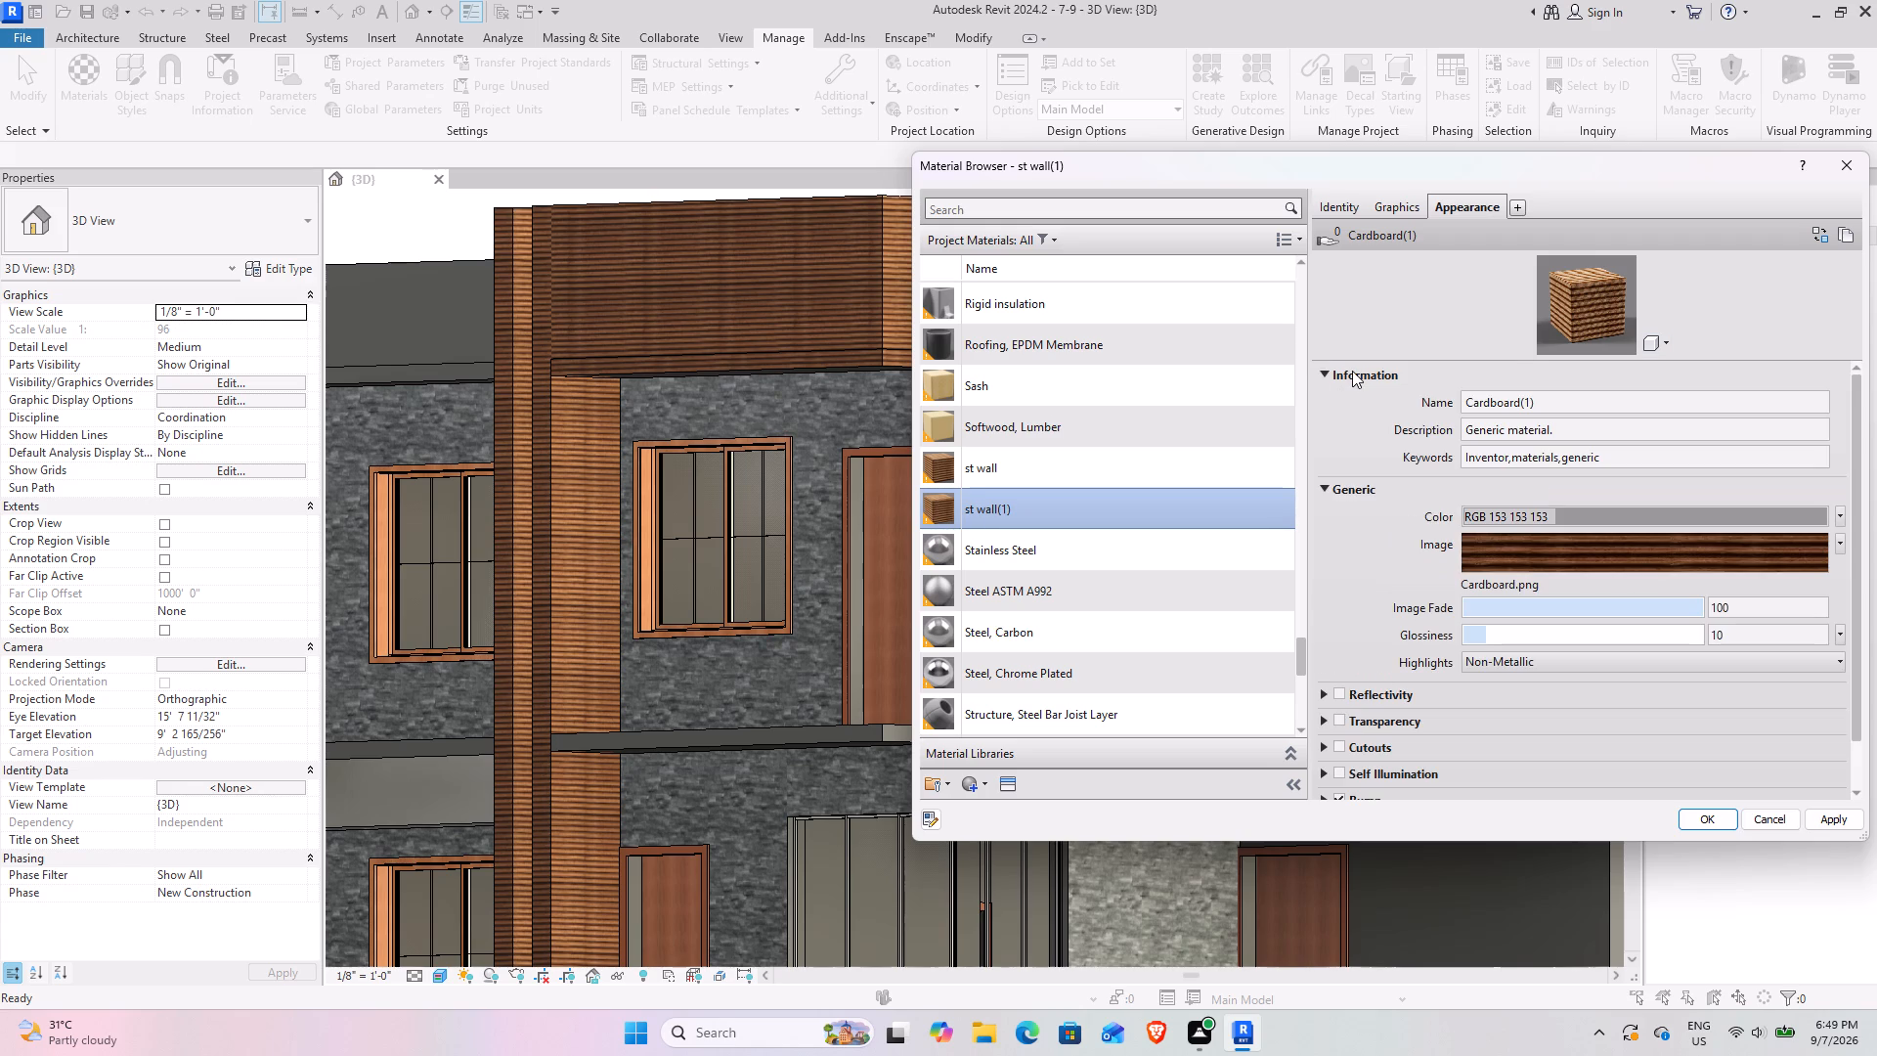
left_click(1352, 371)
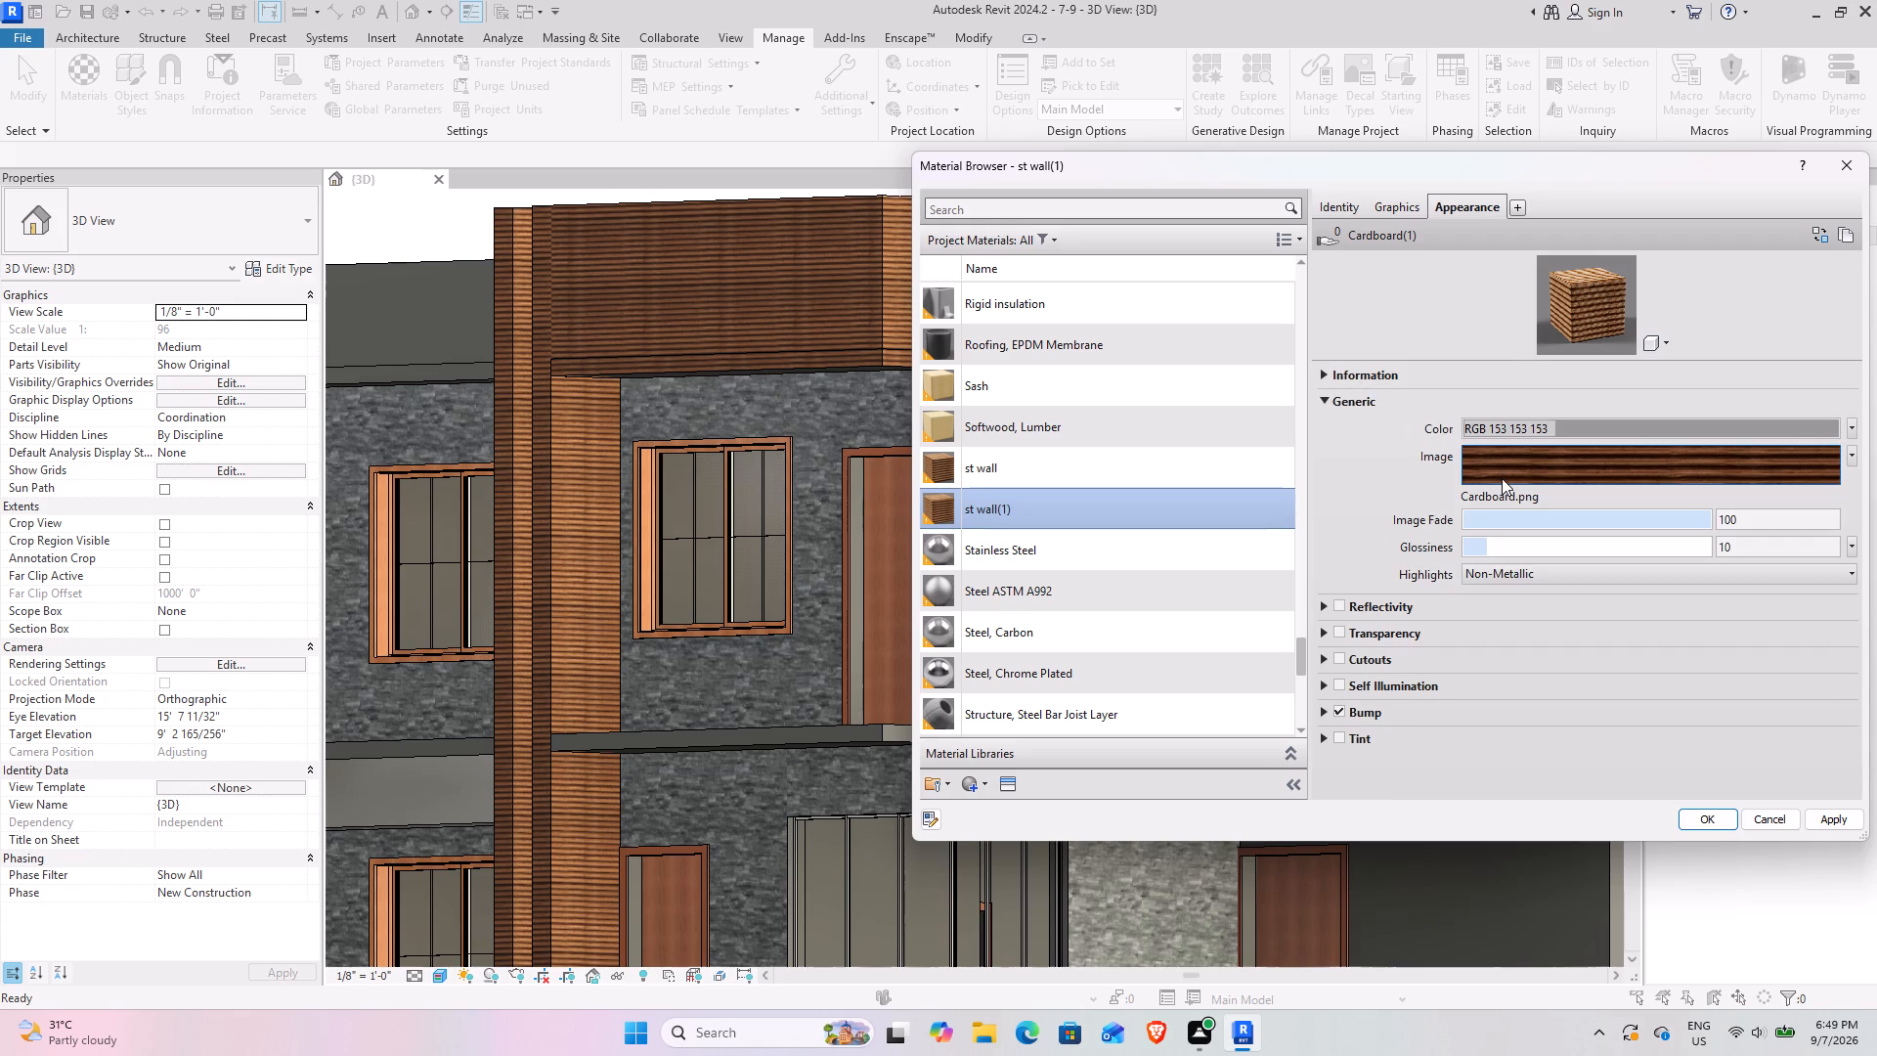
left_click(1480, 468)
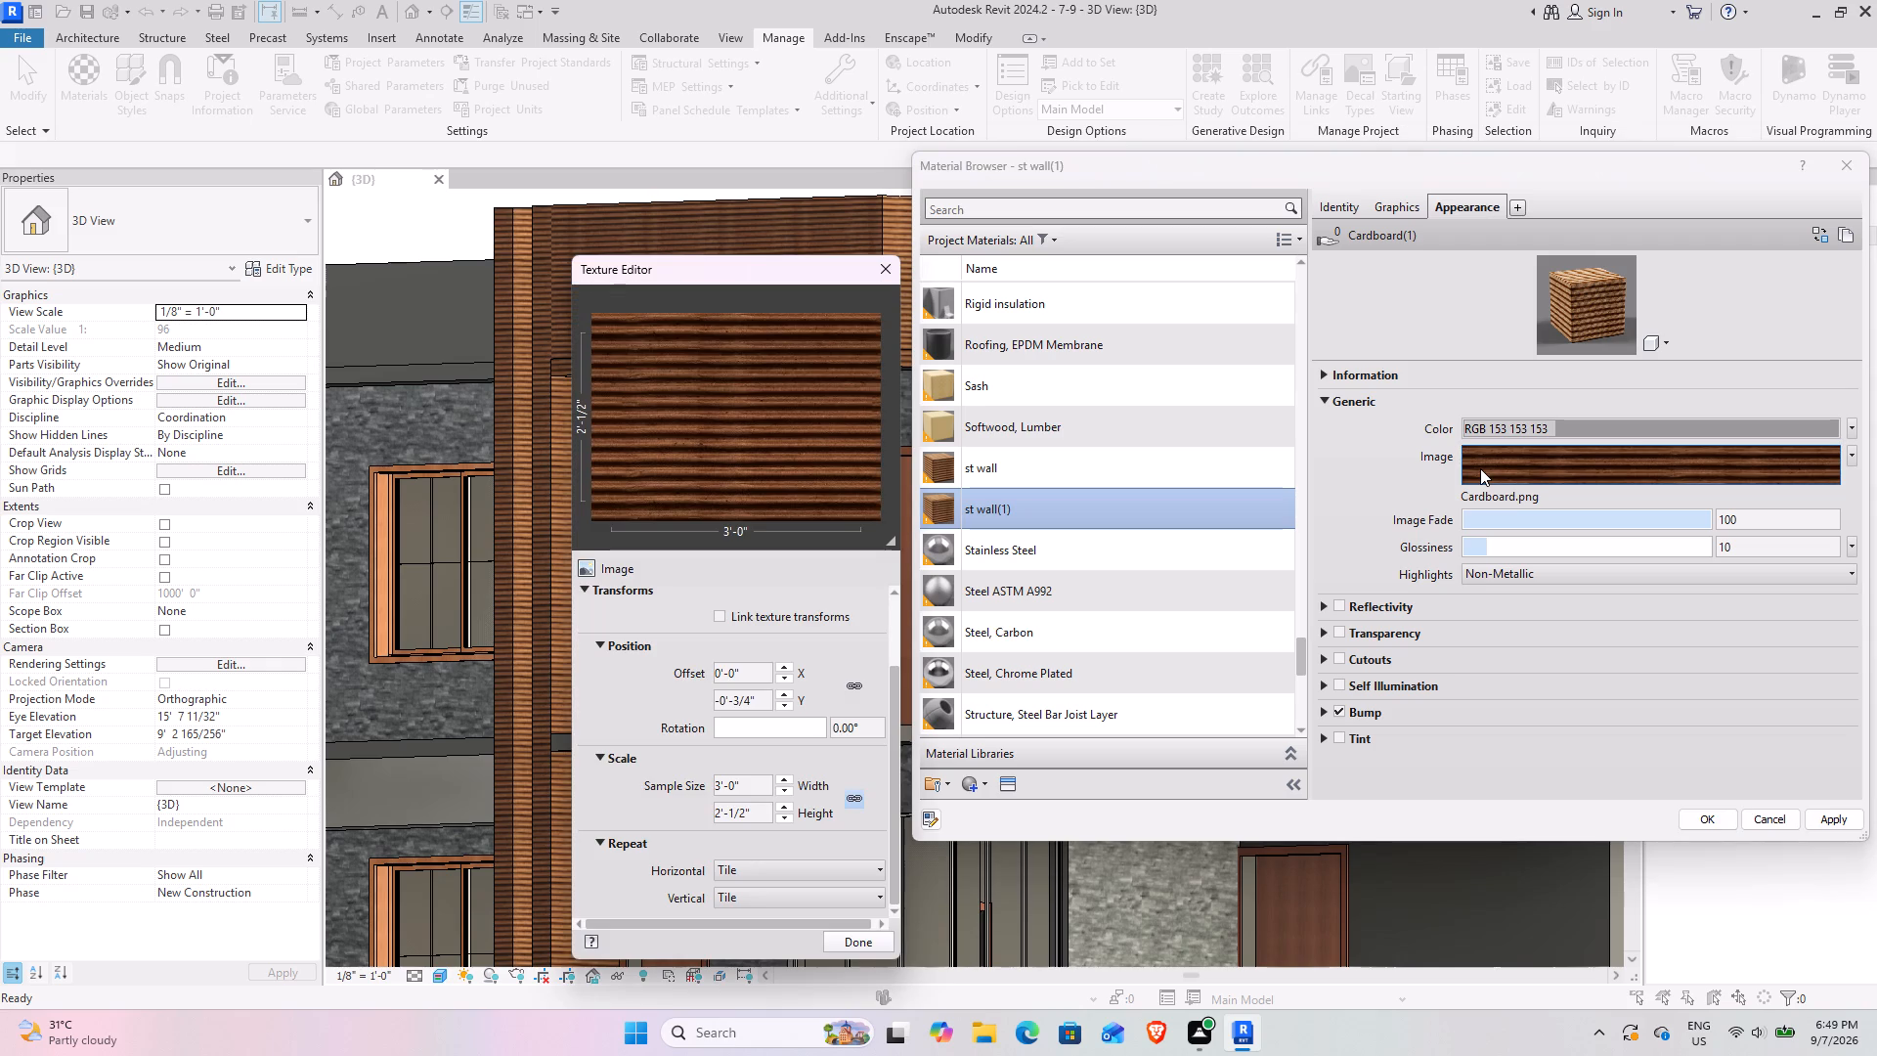
left_click(1480, 468)
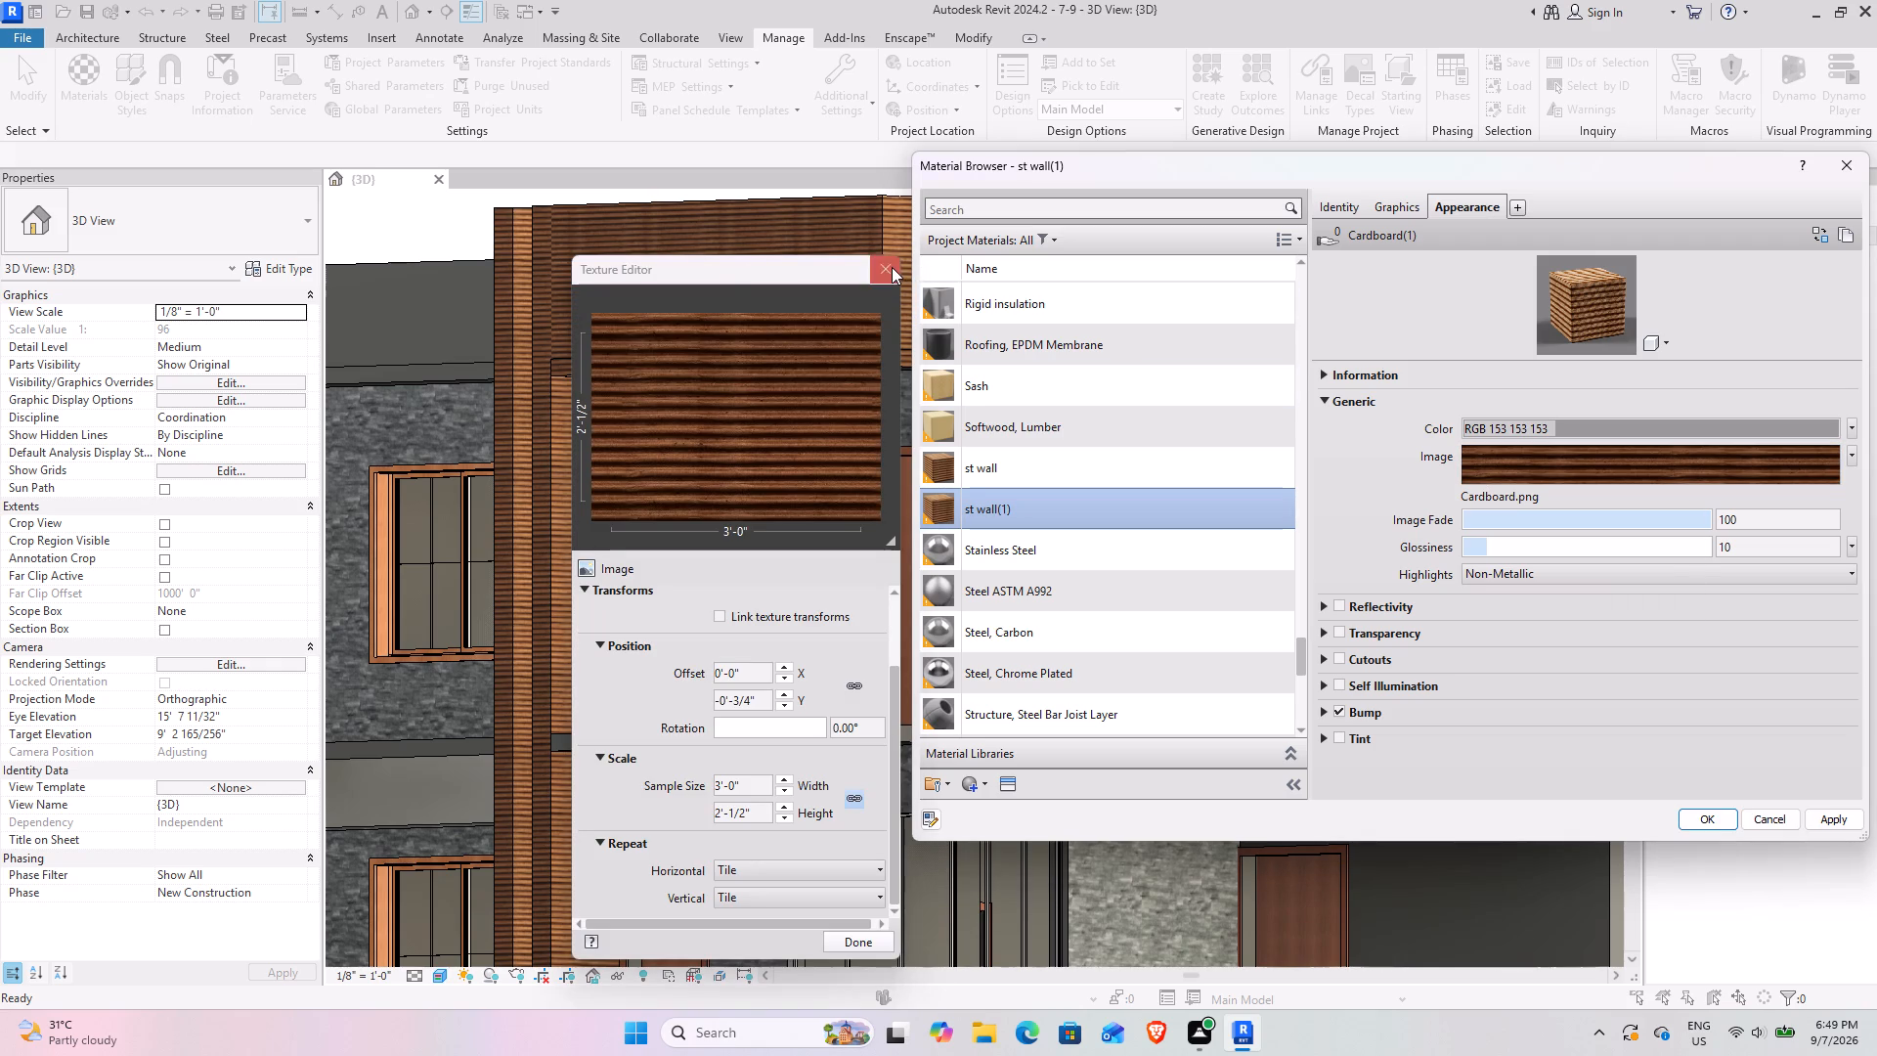
left_click(892, 267)
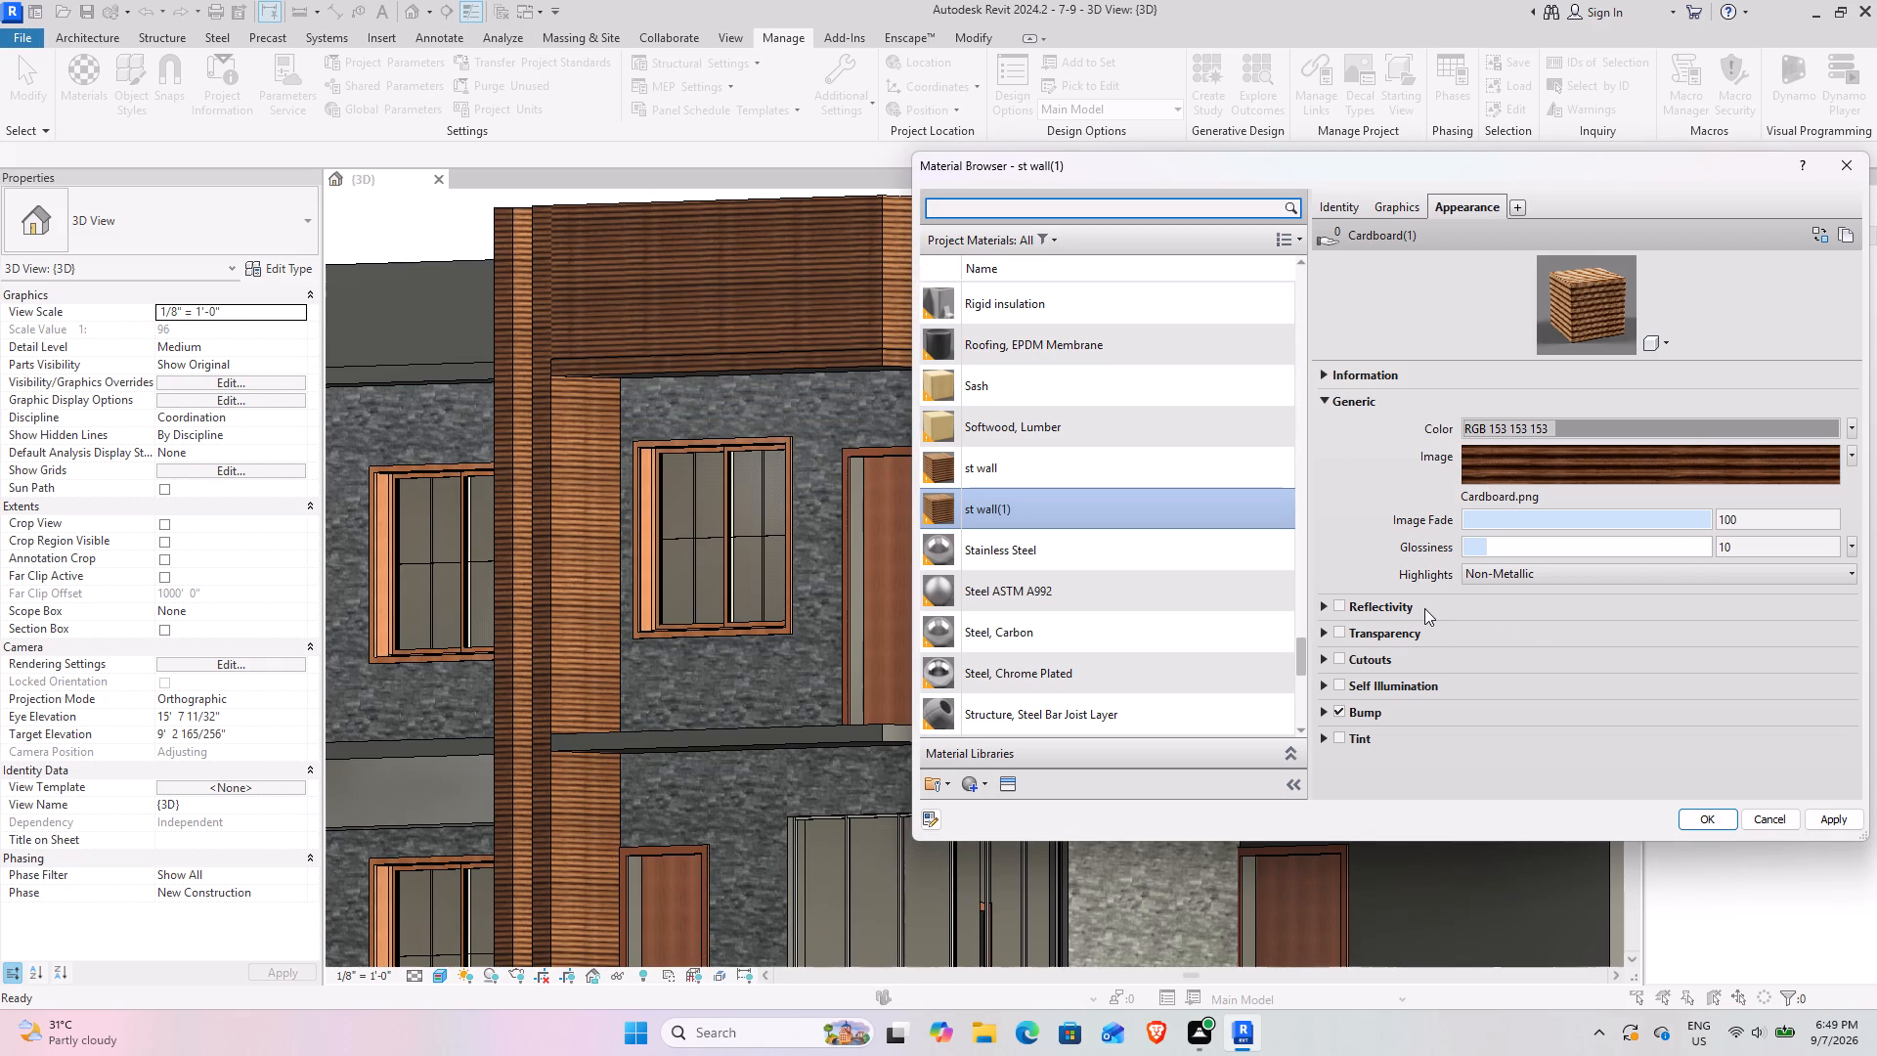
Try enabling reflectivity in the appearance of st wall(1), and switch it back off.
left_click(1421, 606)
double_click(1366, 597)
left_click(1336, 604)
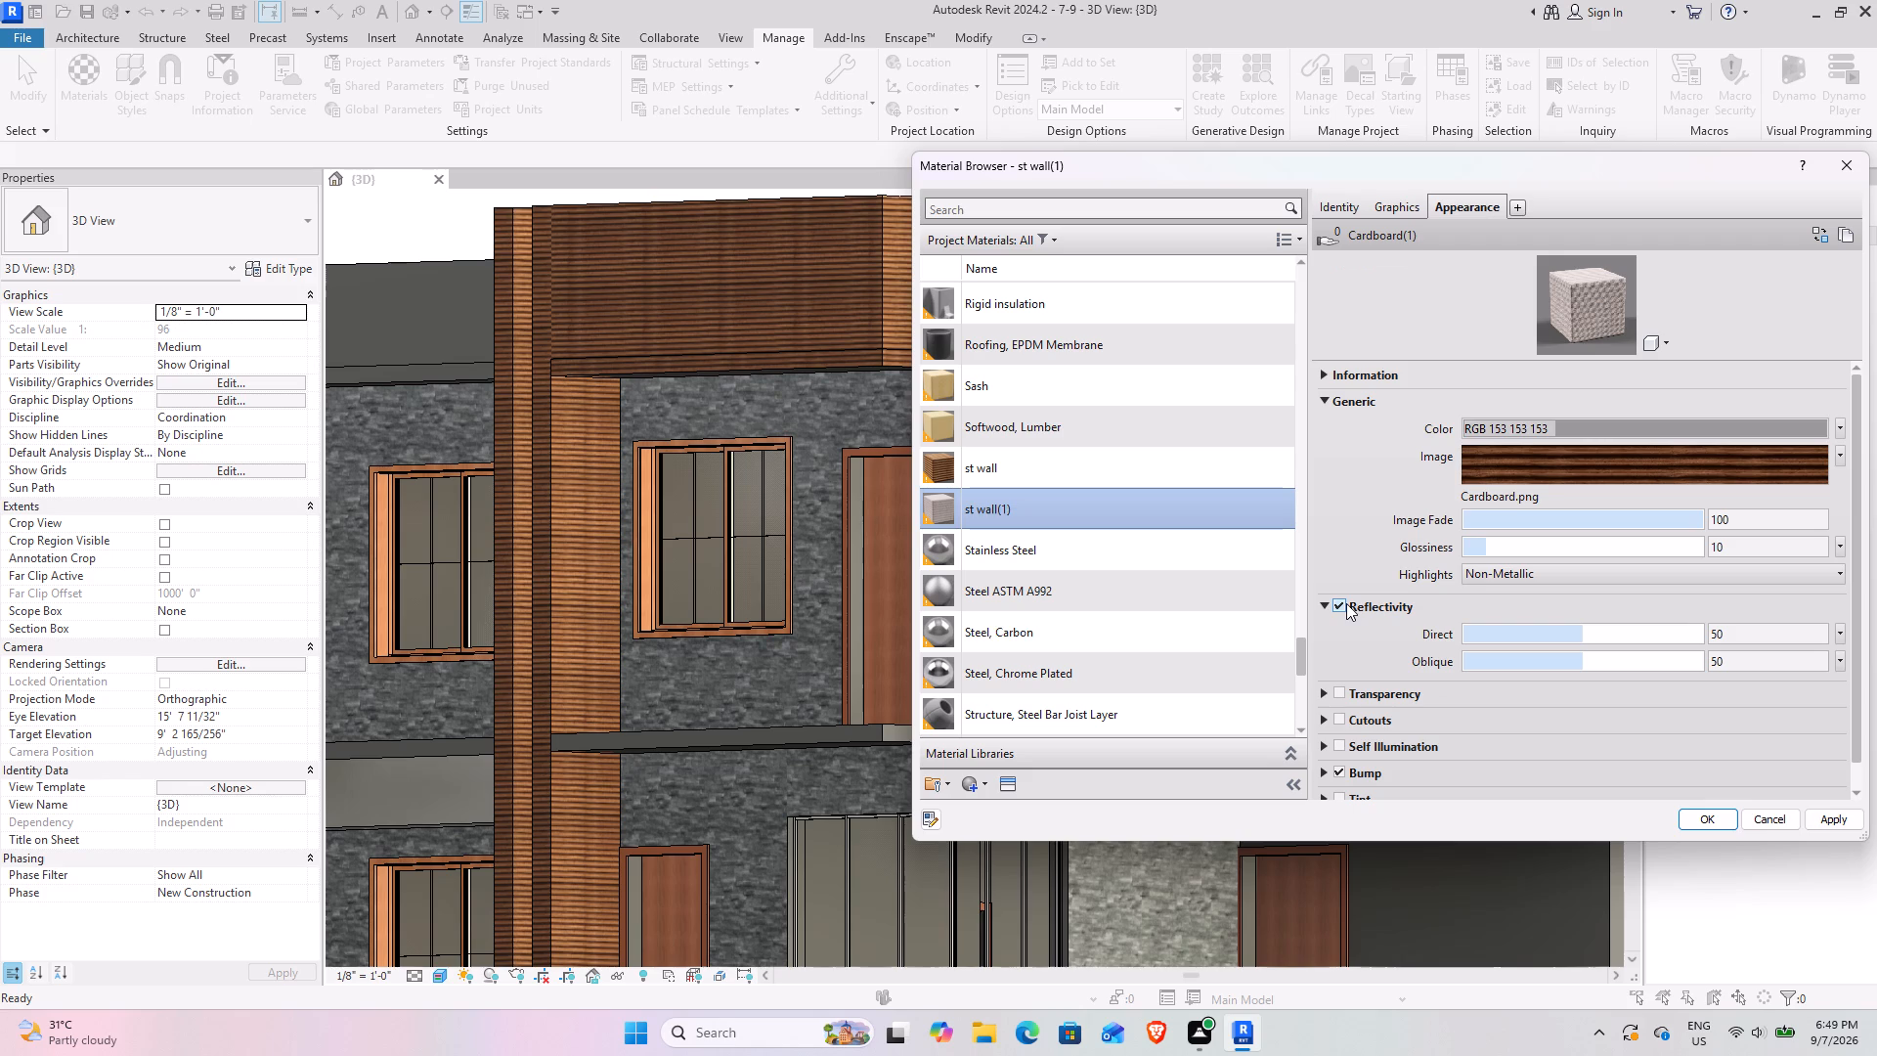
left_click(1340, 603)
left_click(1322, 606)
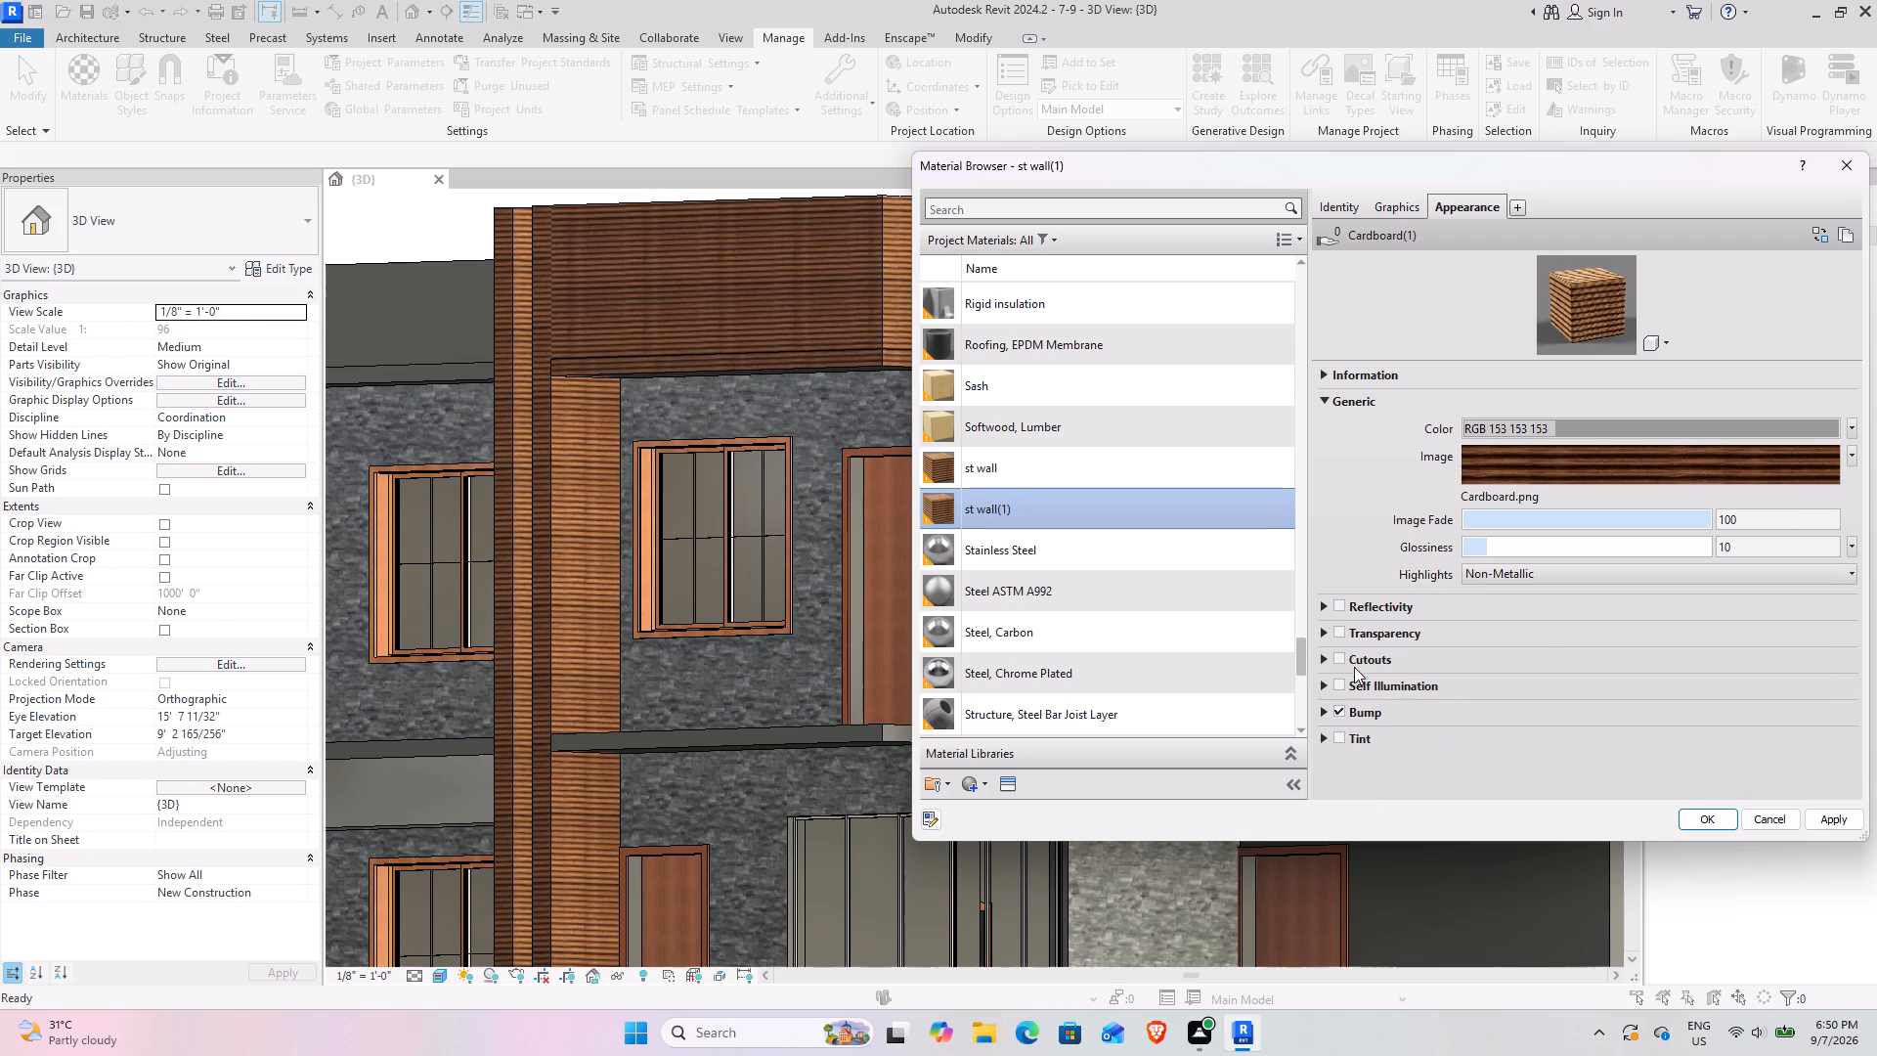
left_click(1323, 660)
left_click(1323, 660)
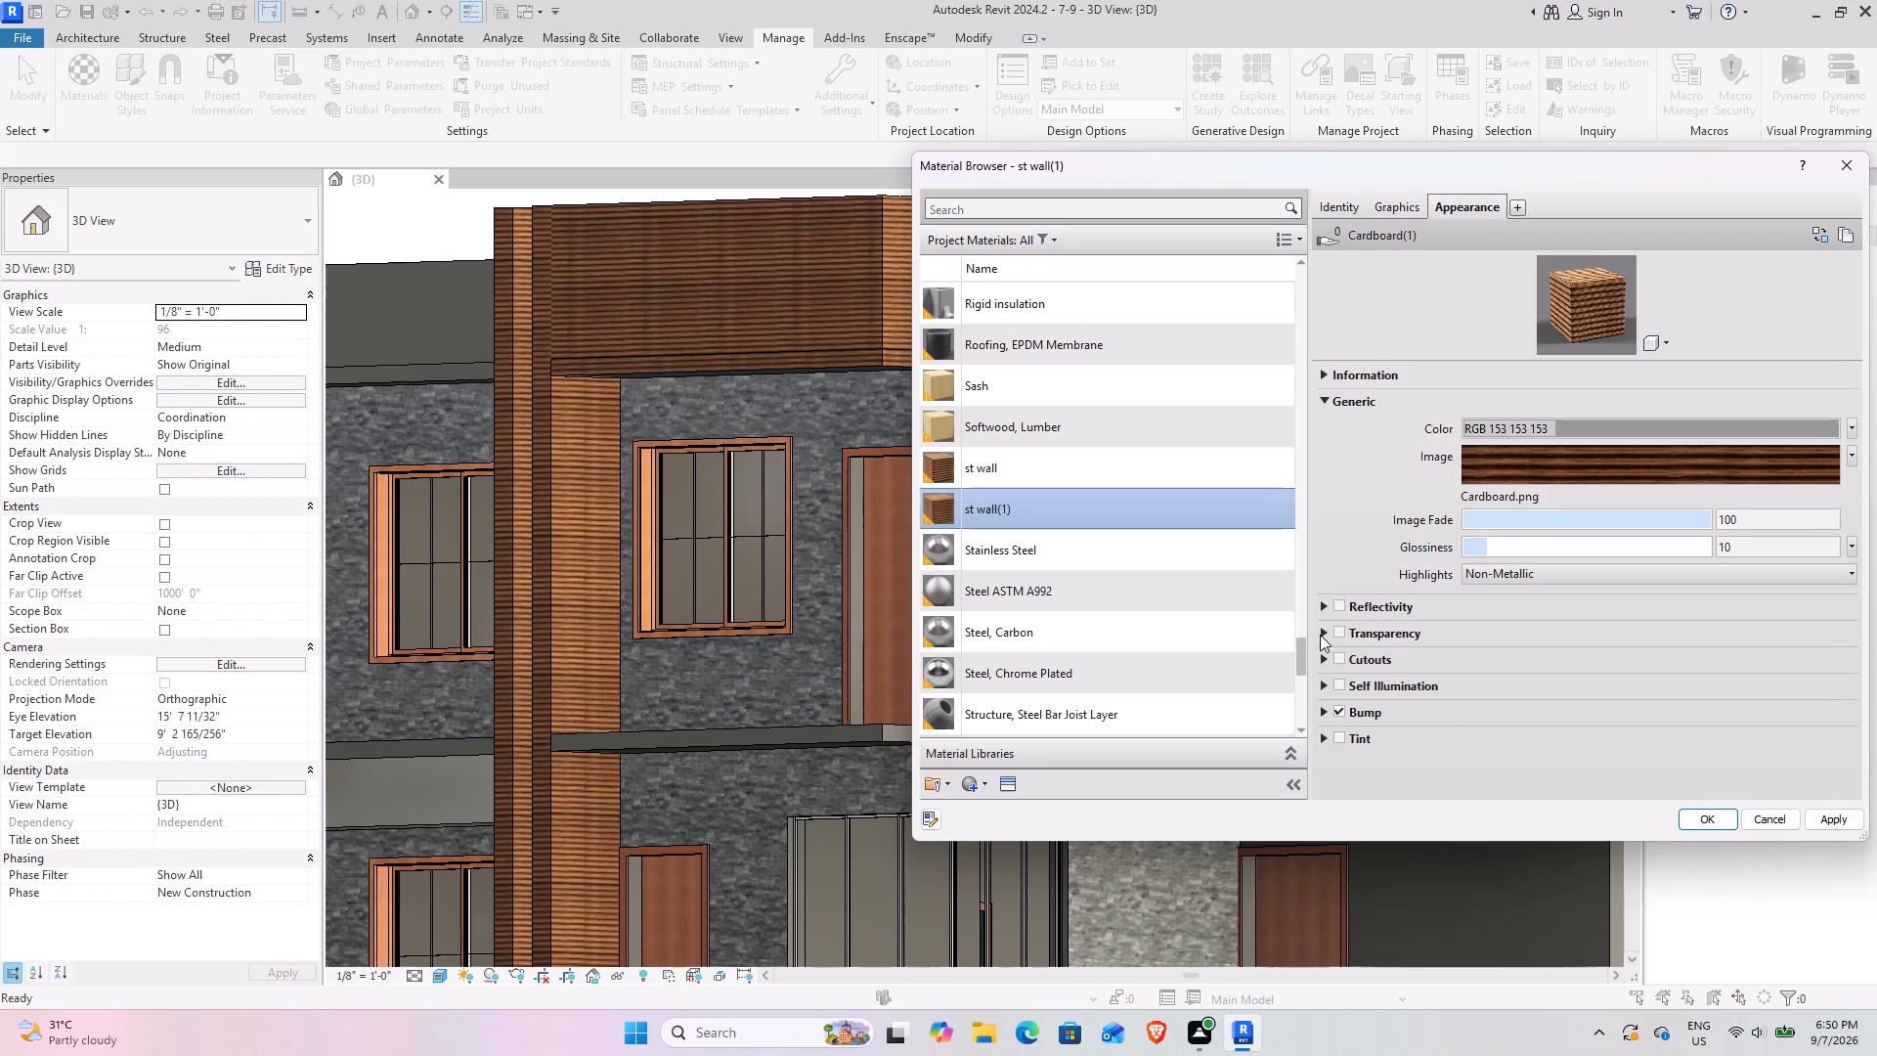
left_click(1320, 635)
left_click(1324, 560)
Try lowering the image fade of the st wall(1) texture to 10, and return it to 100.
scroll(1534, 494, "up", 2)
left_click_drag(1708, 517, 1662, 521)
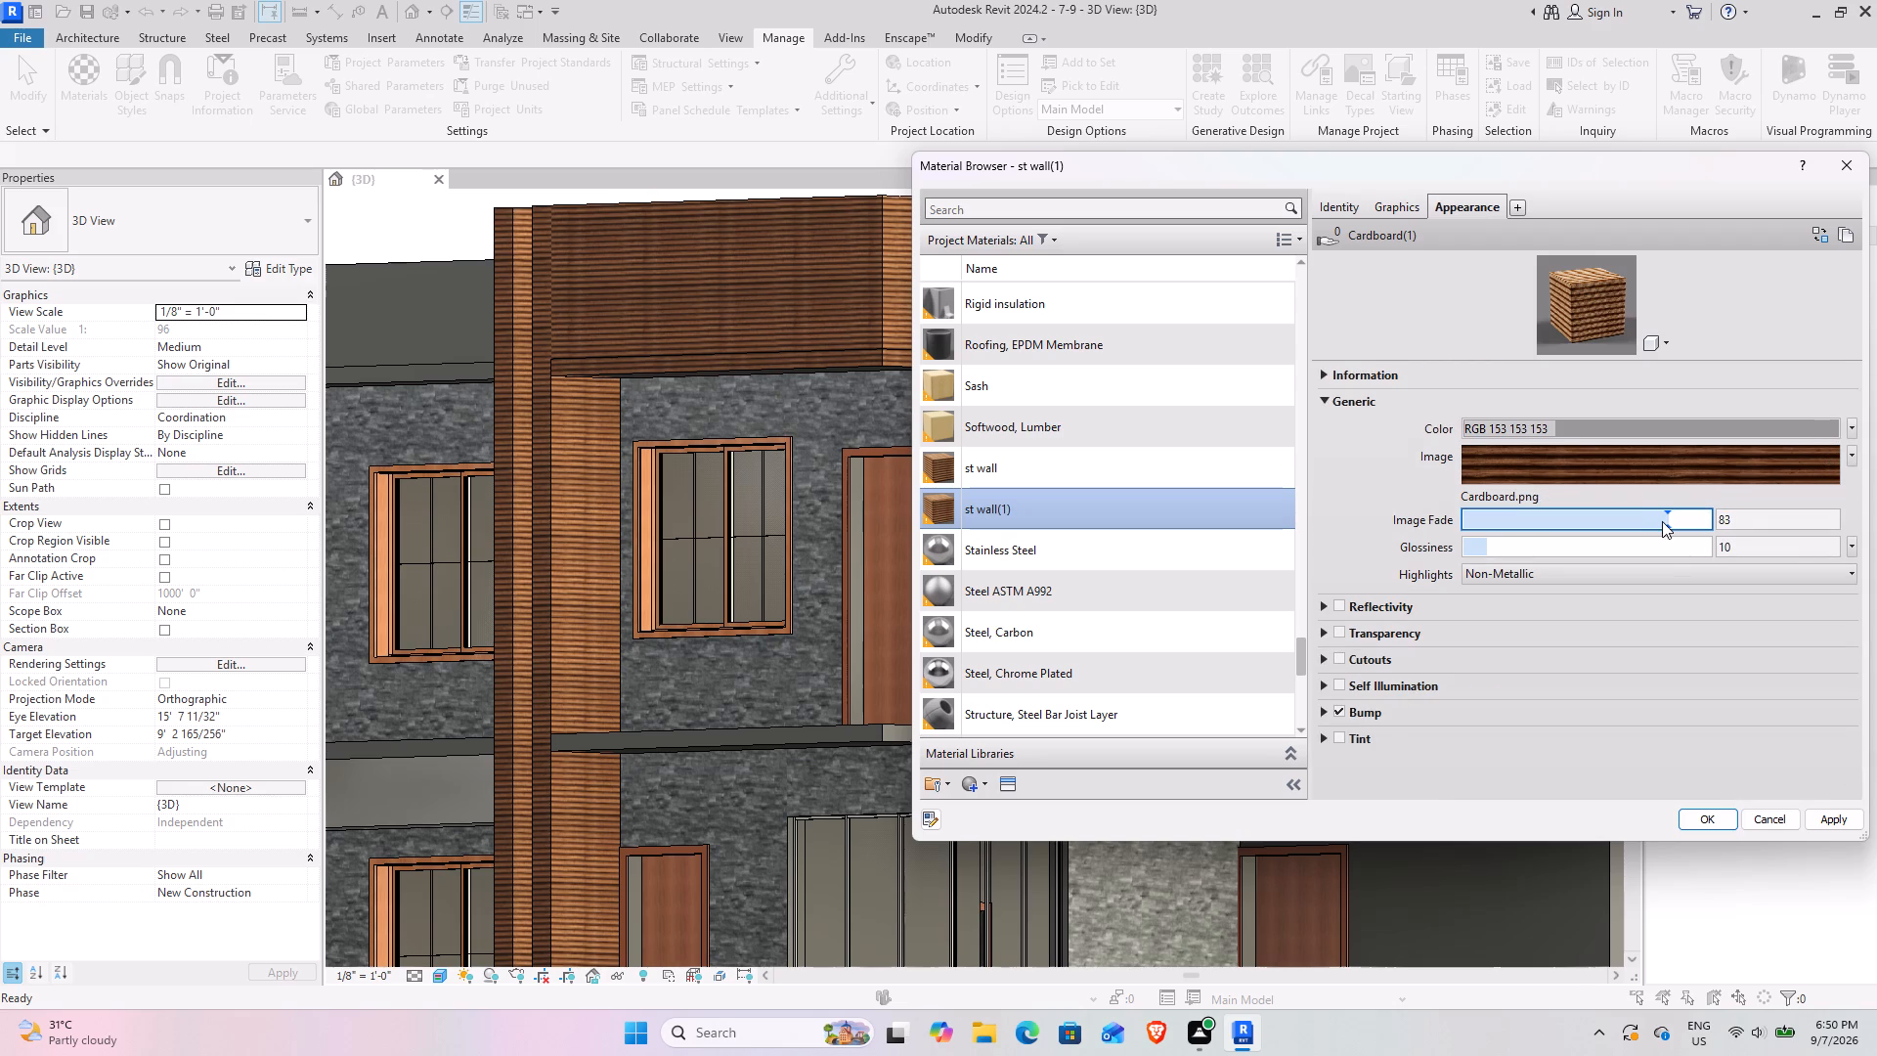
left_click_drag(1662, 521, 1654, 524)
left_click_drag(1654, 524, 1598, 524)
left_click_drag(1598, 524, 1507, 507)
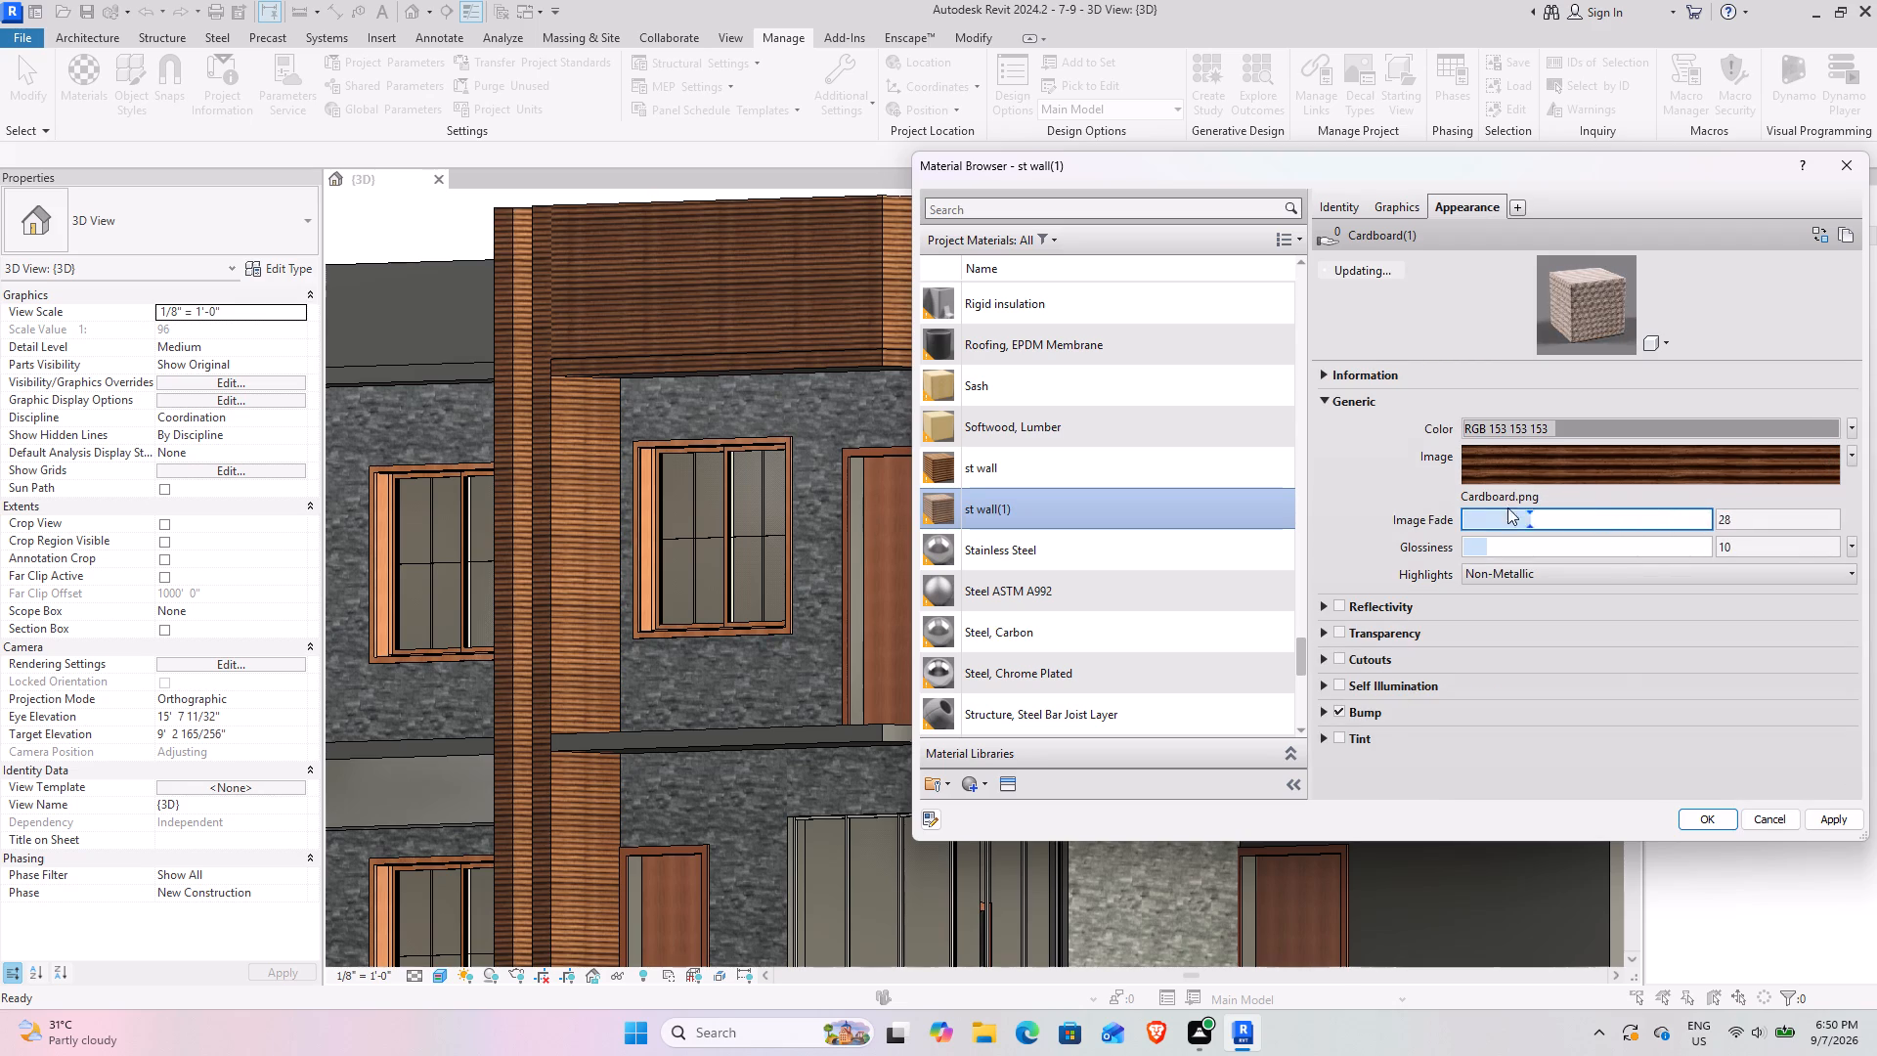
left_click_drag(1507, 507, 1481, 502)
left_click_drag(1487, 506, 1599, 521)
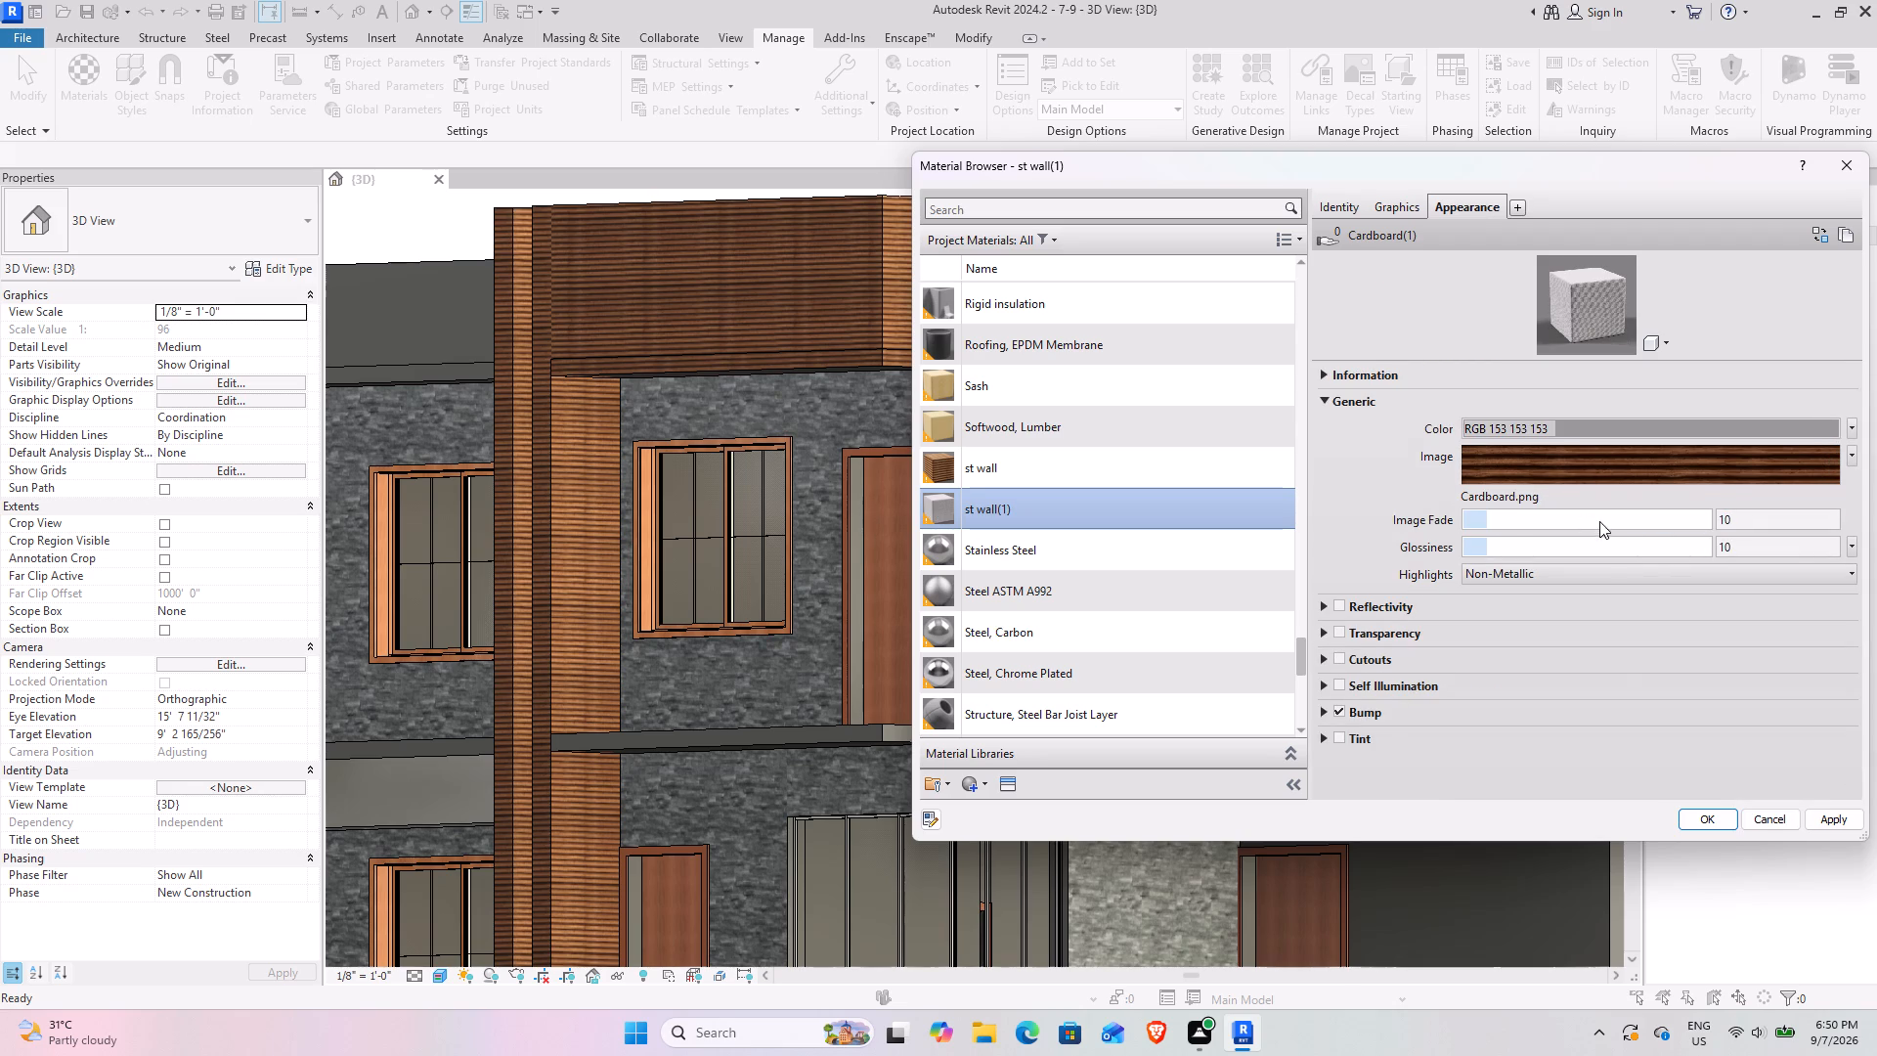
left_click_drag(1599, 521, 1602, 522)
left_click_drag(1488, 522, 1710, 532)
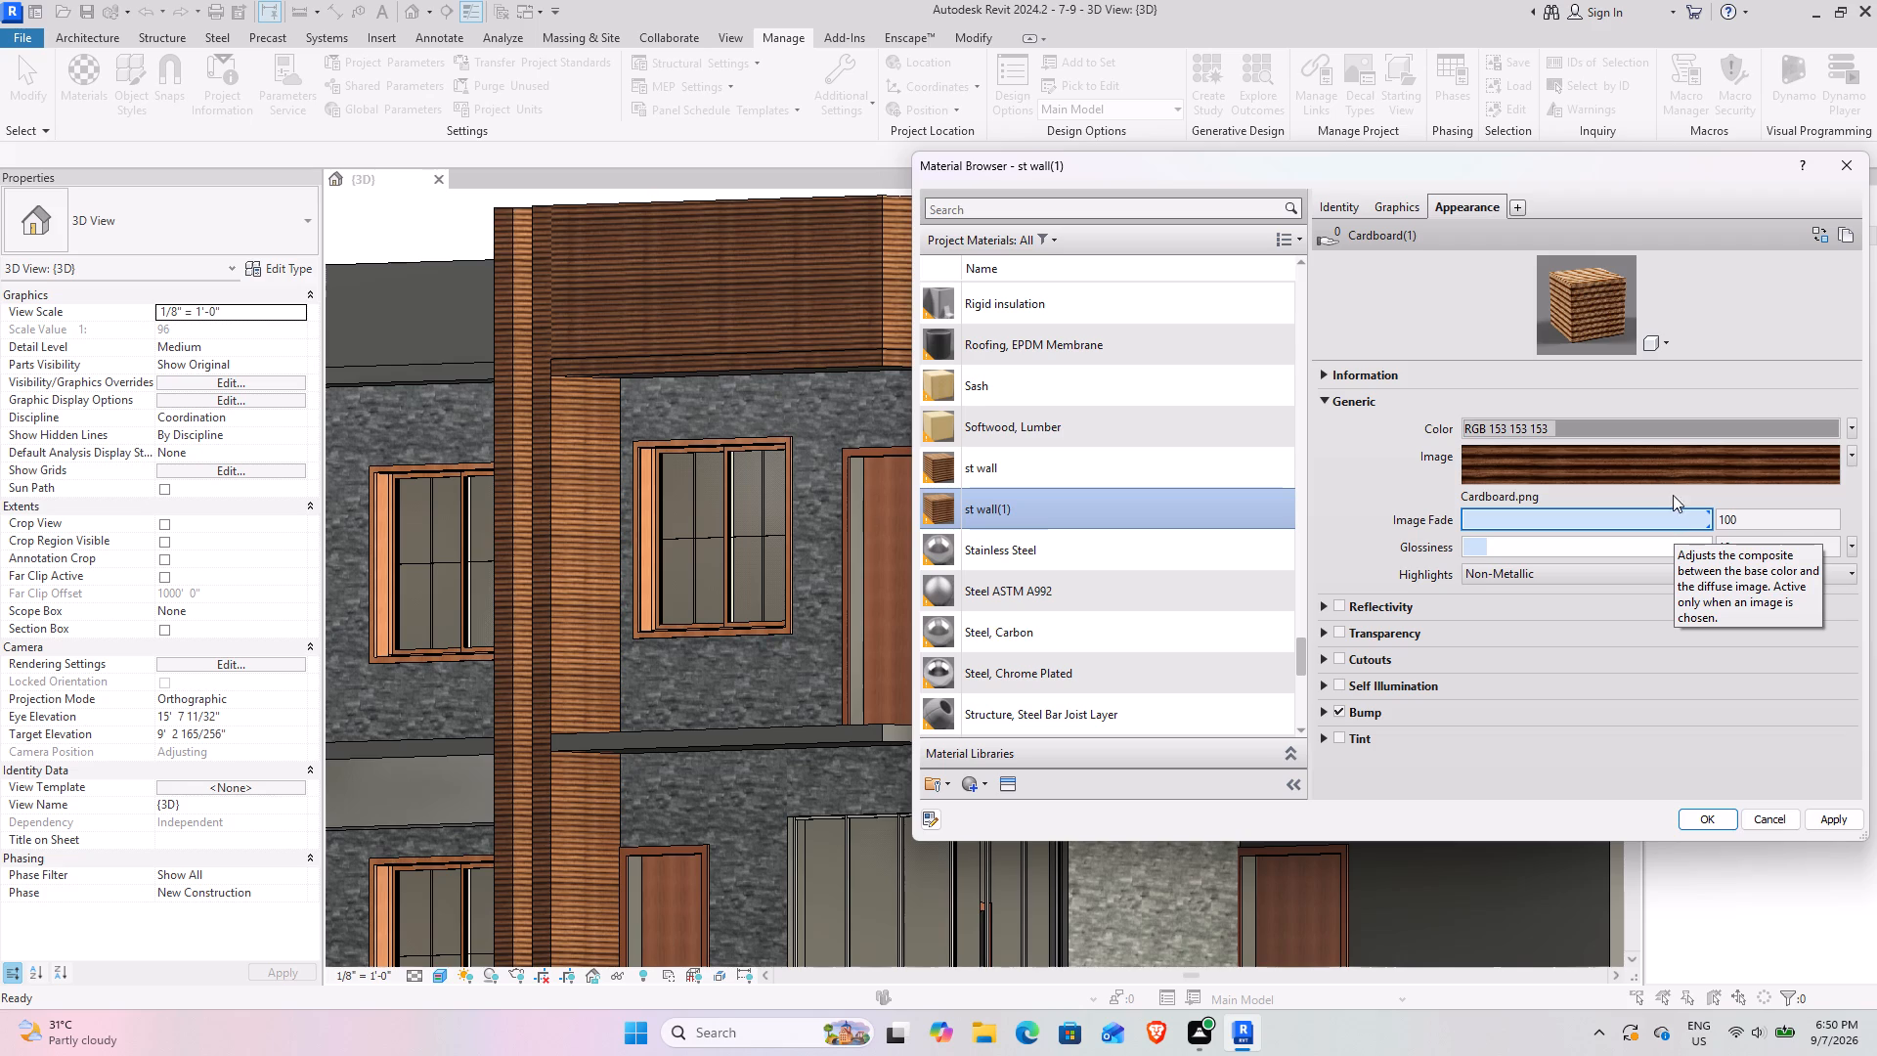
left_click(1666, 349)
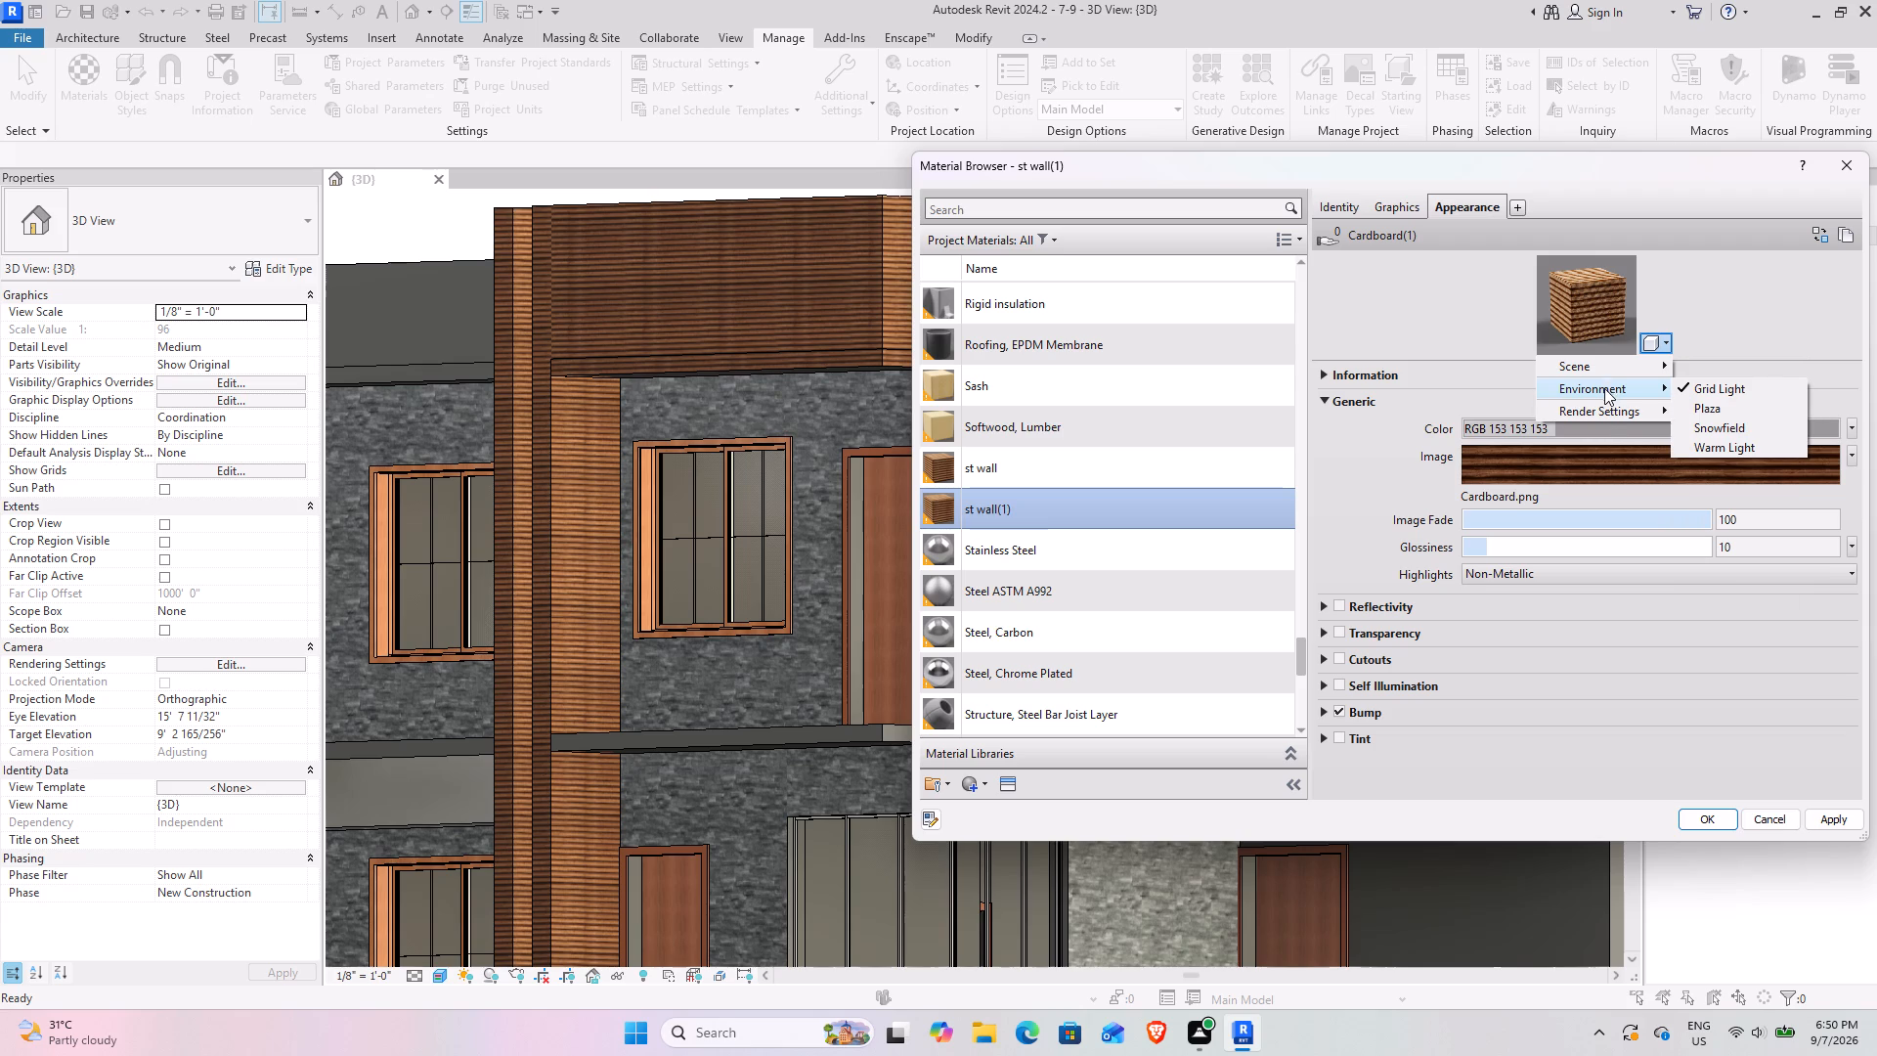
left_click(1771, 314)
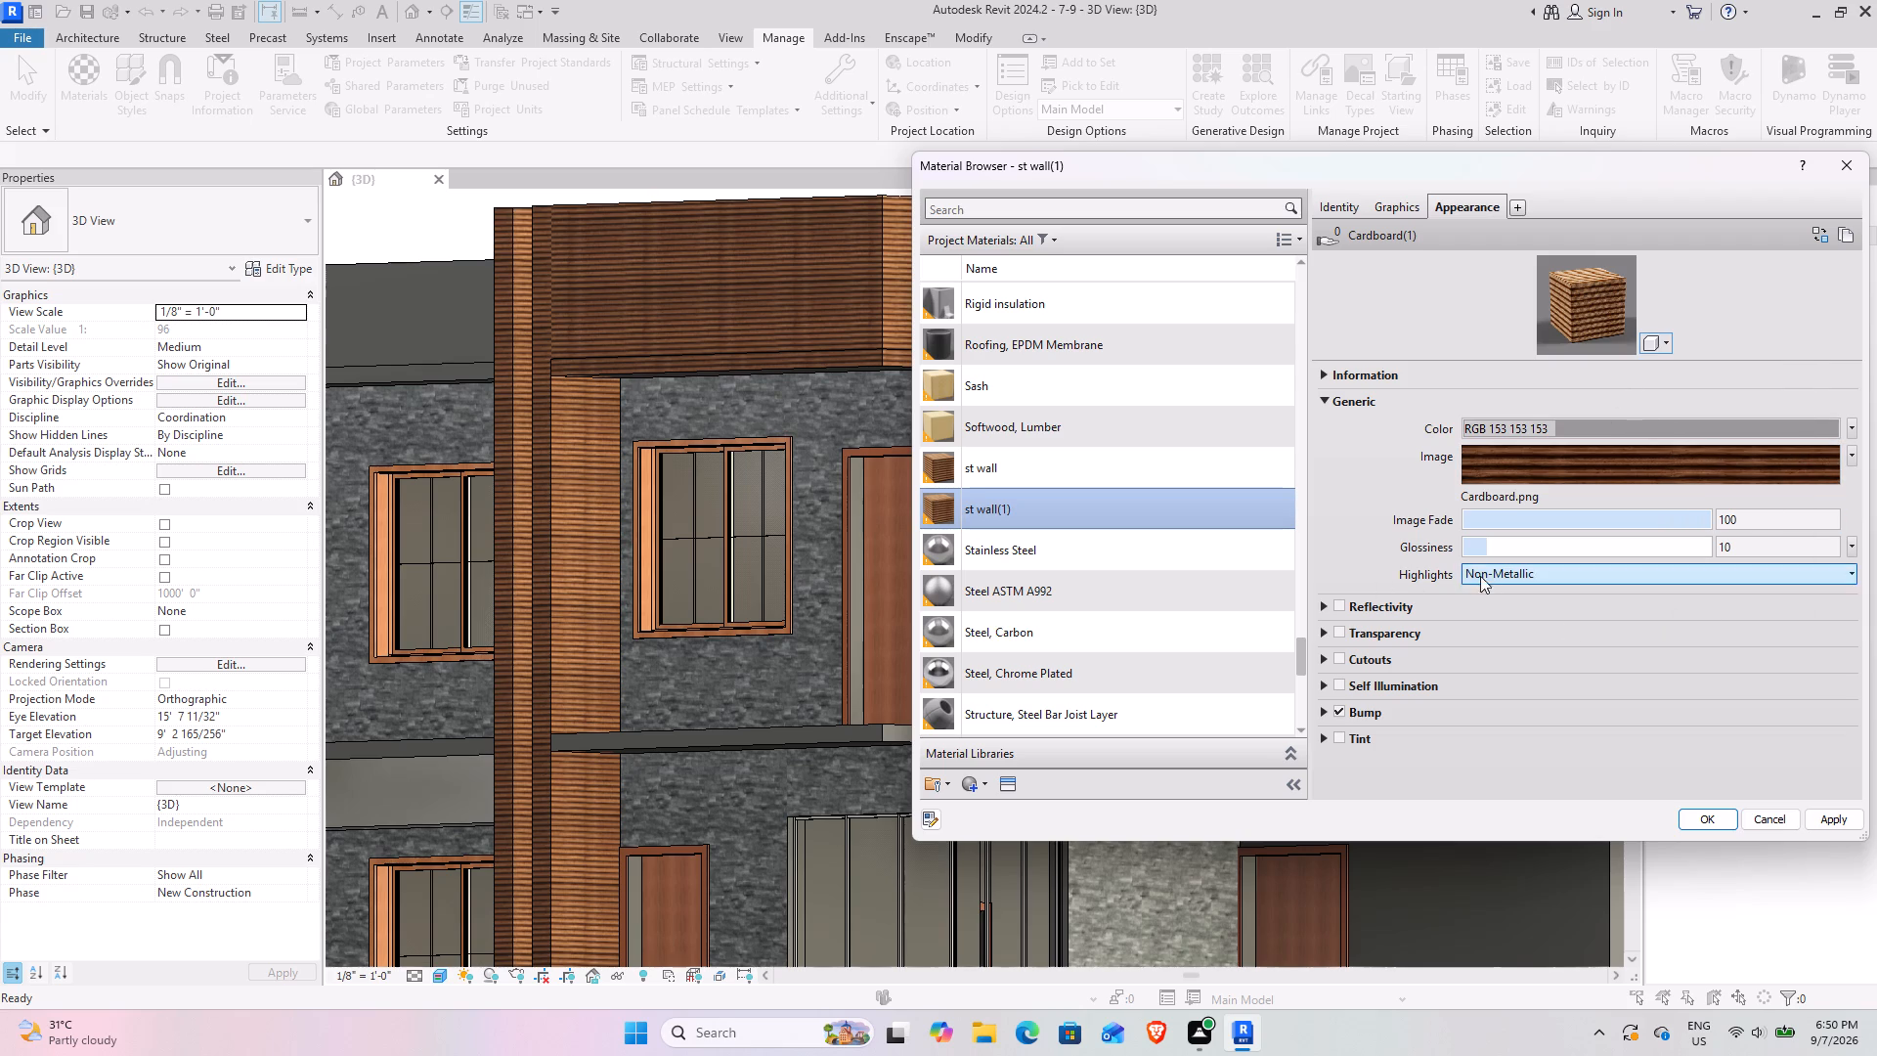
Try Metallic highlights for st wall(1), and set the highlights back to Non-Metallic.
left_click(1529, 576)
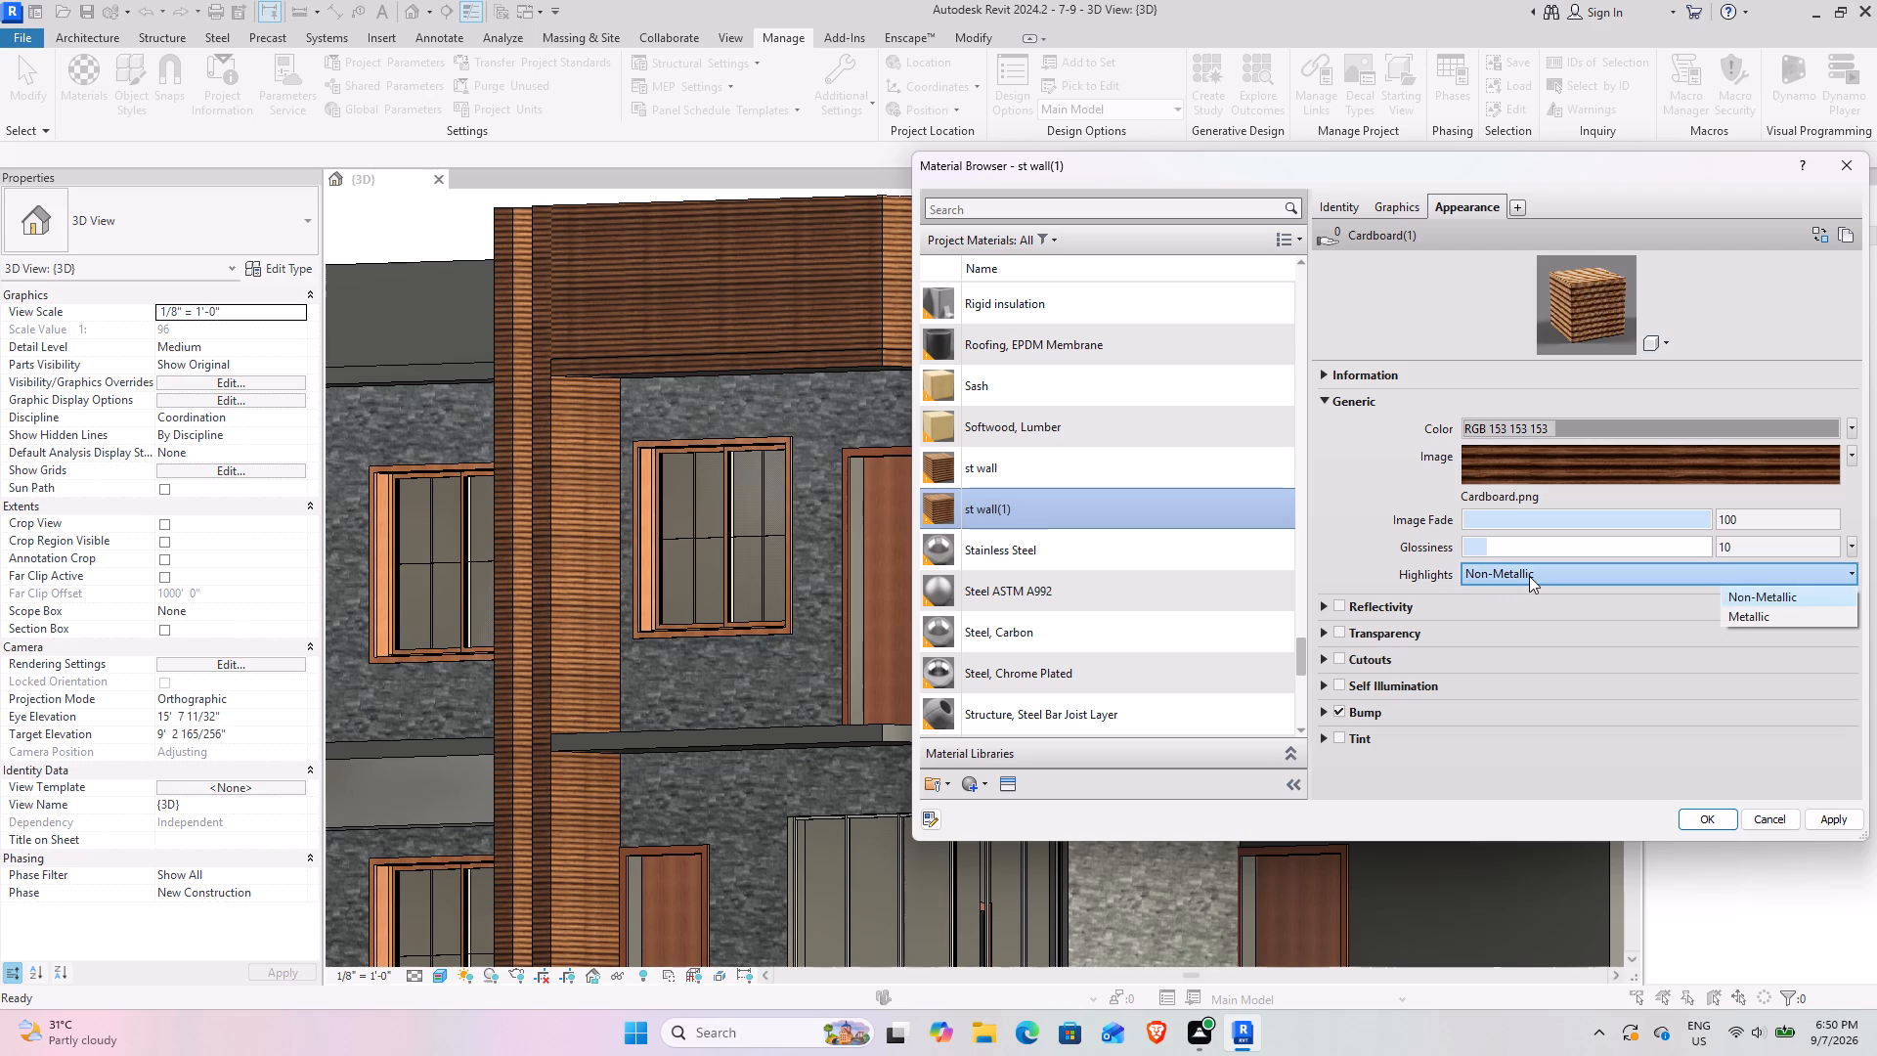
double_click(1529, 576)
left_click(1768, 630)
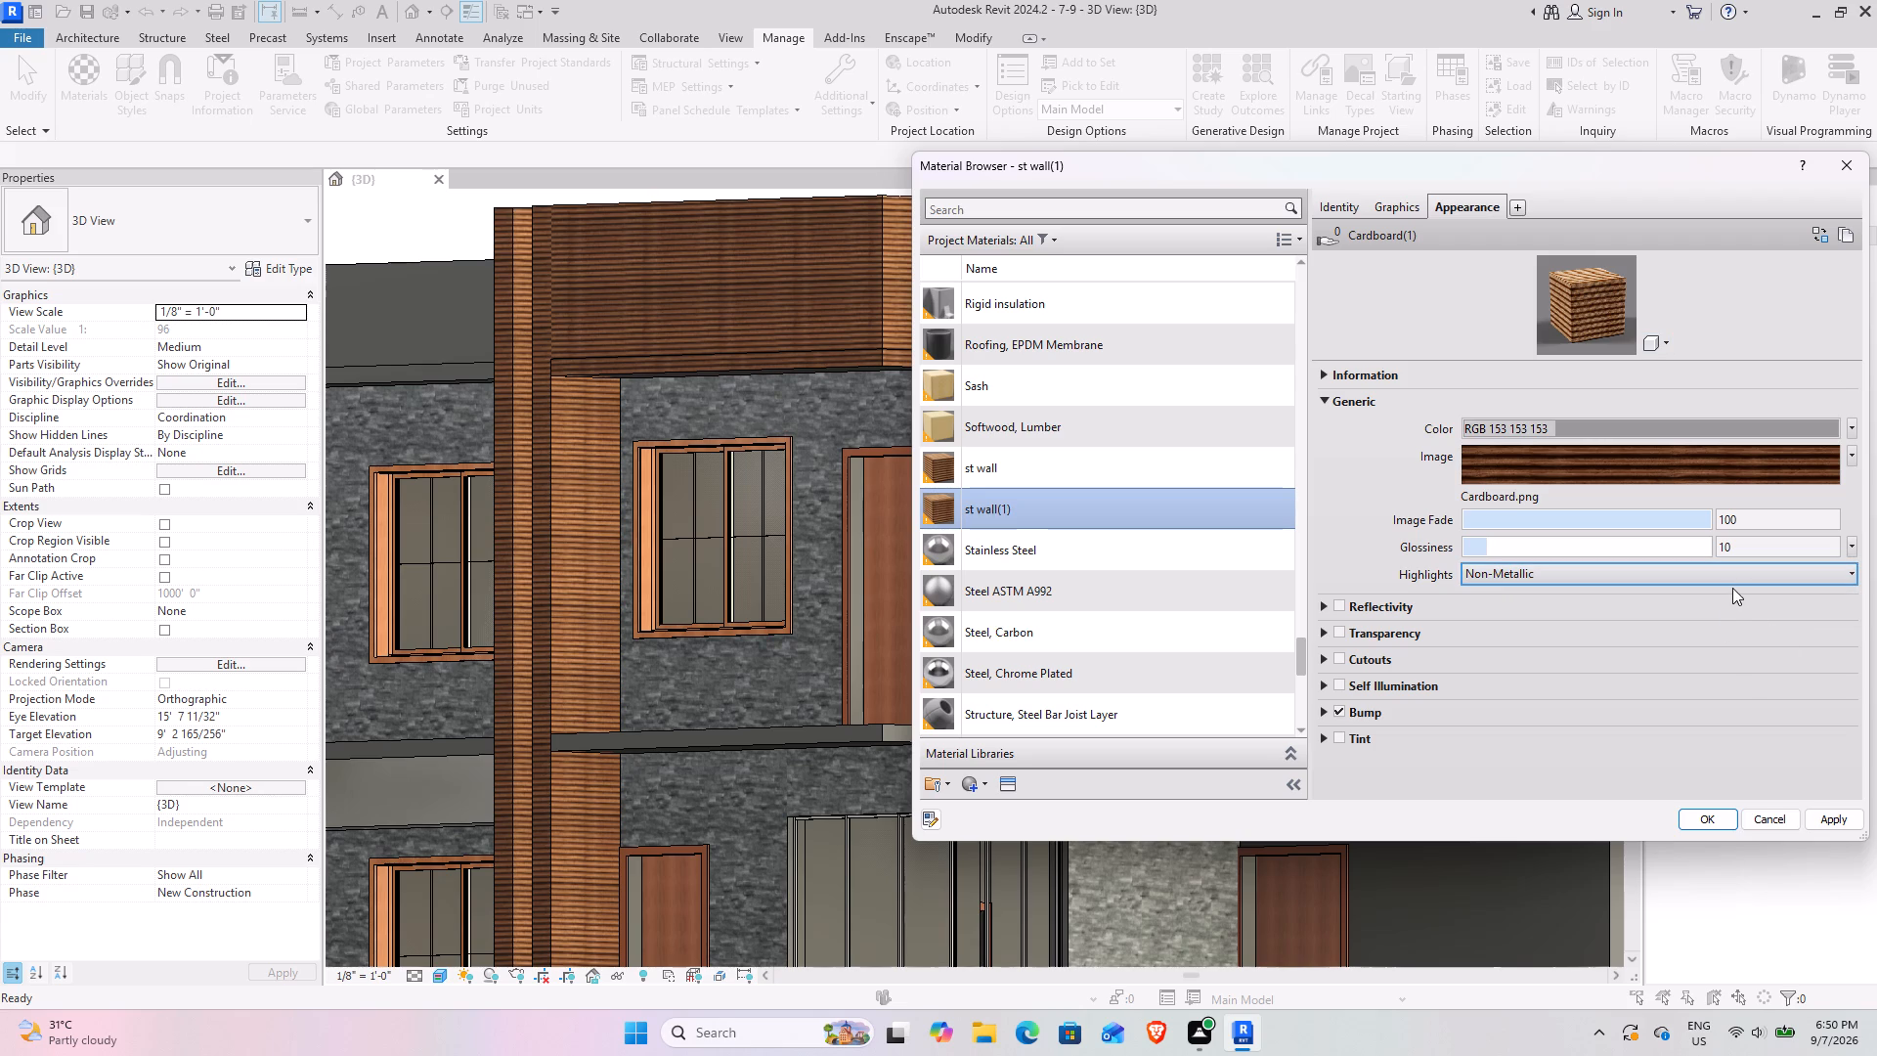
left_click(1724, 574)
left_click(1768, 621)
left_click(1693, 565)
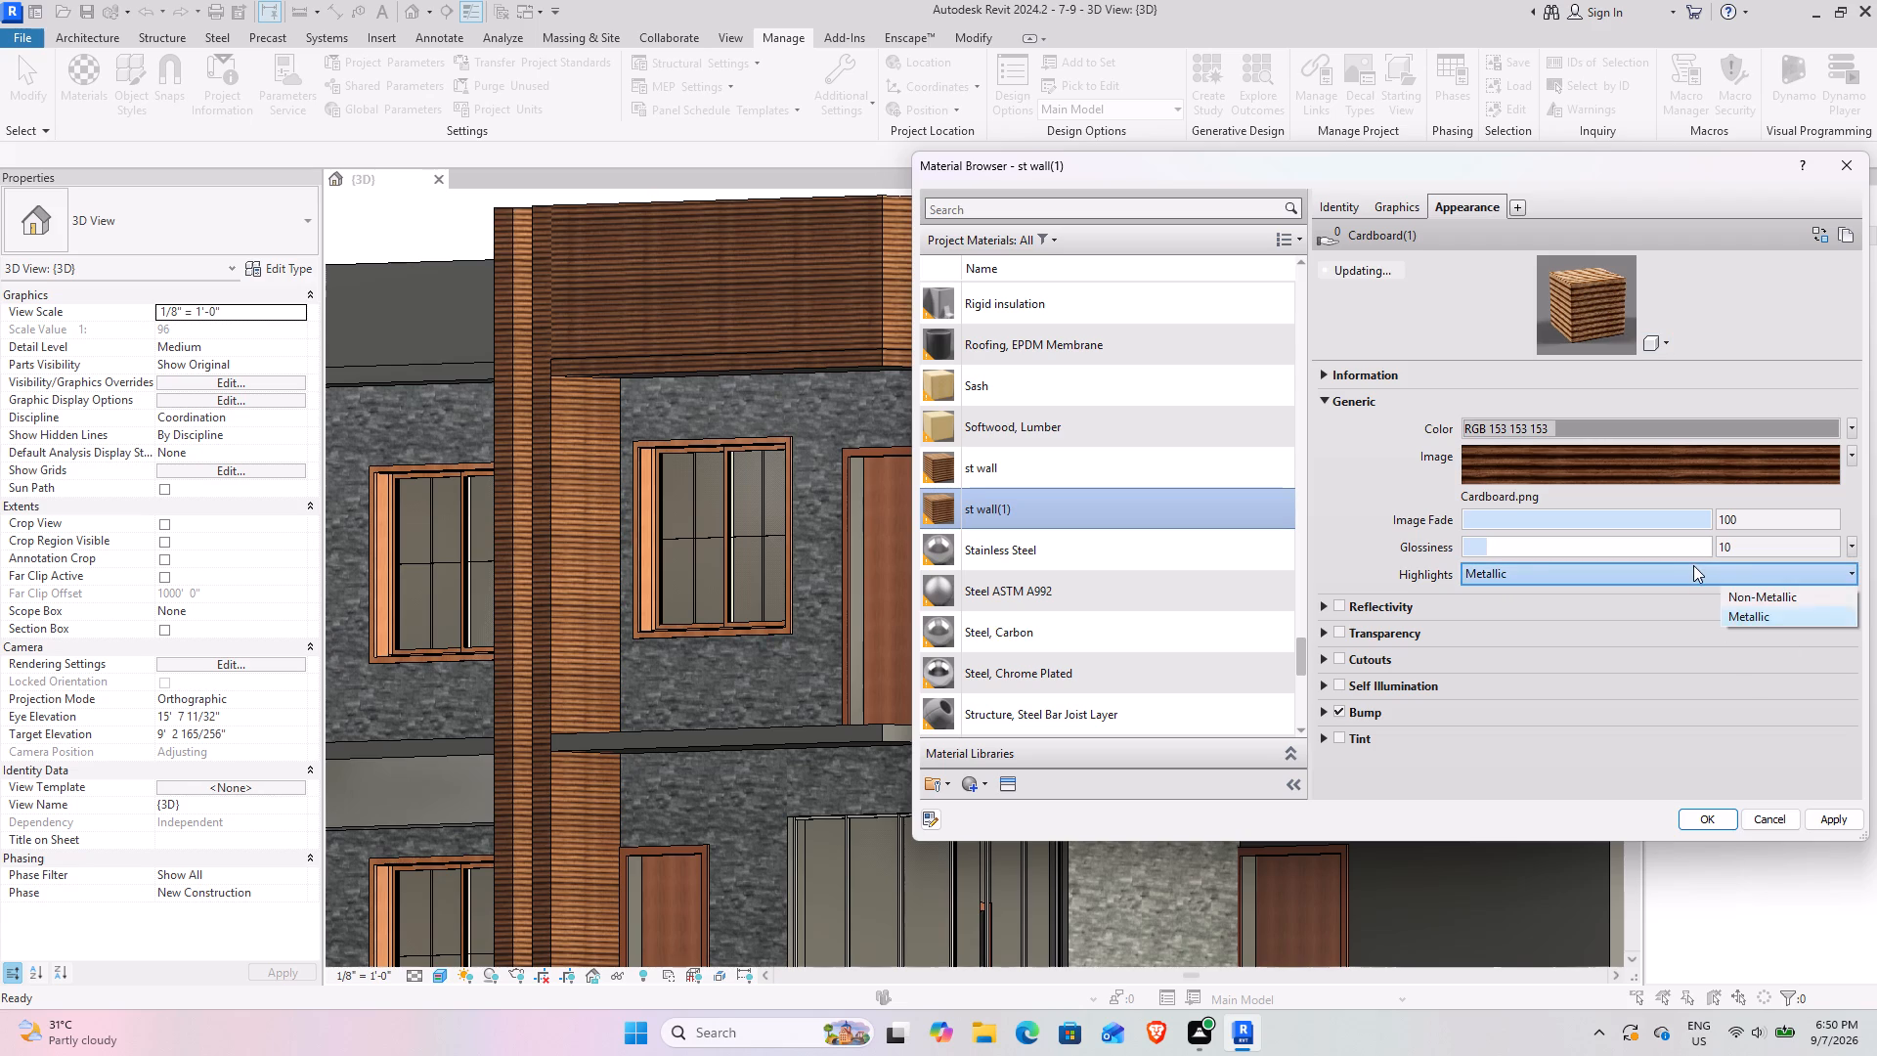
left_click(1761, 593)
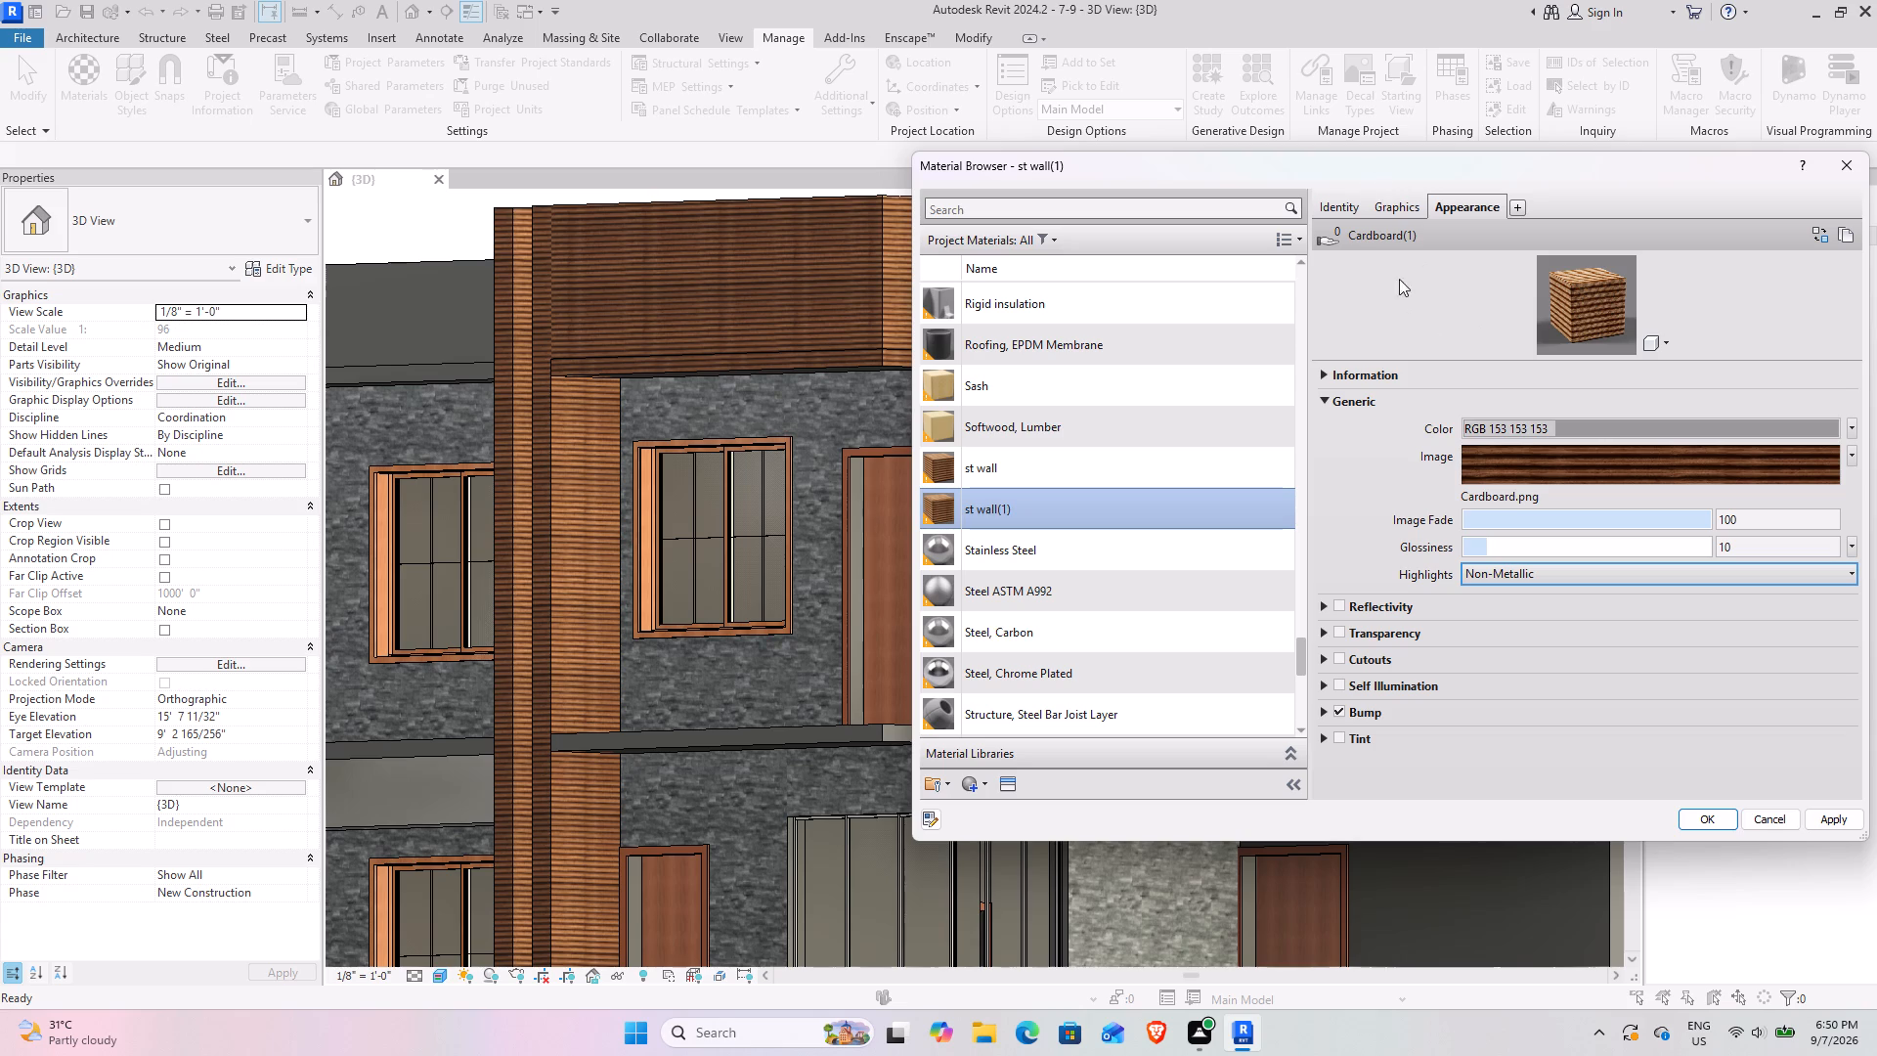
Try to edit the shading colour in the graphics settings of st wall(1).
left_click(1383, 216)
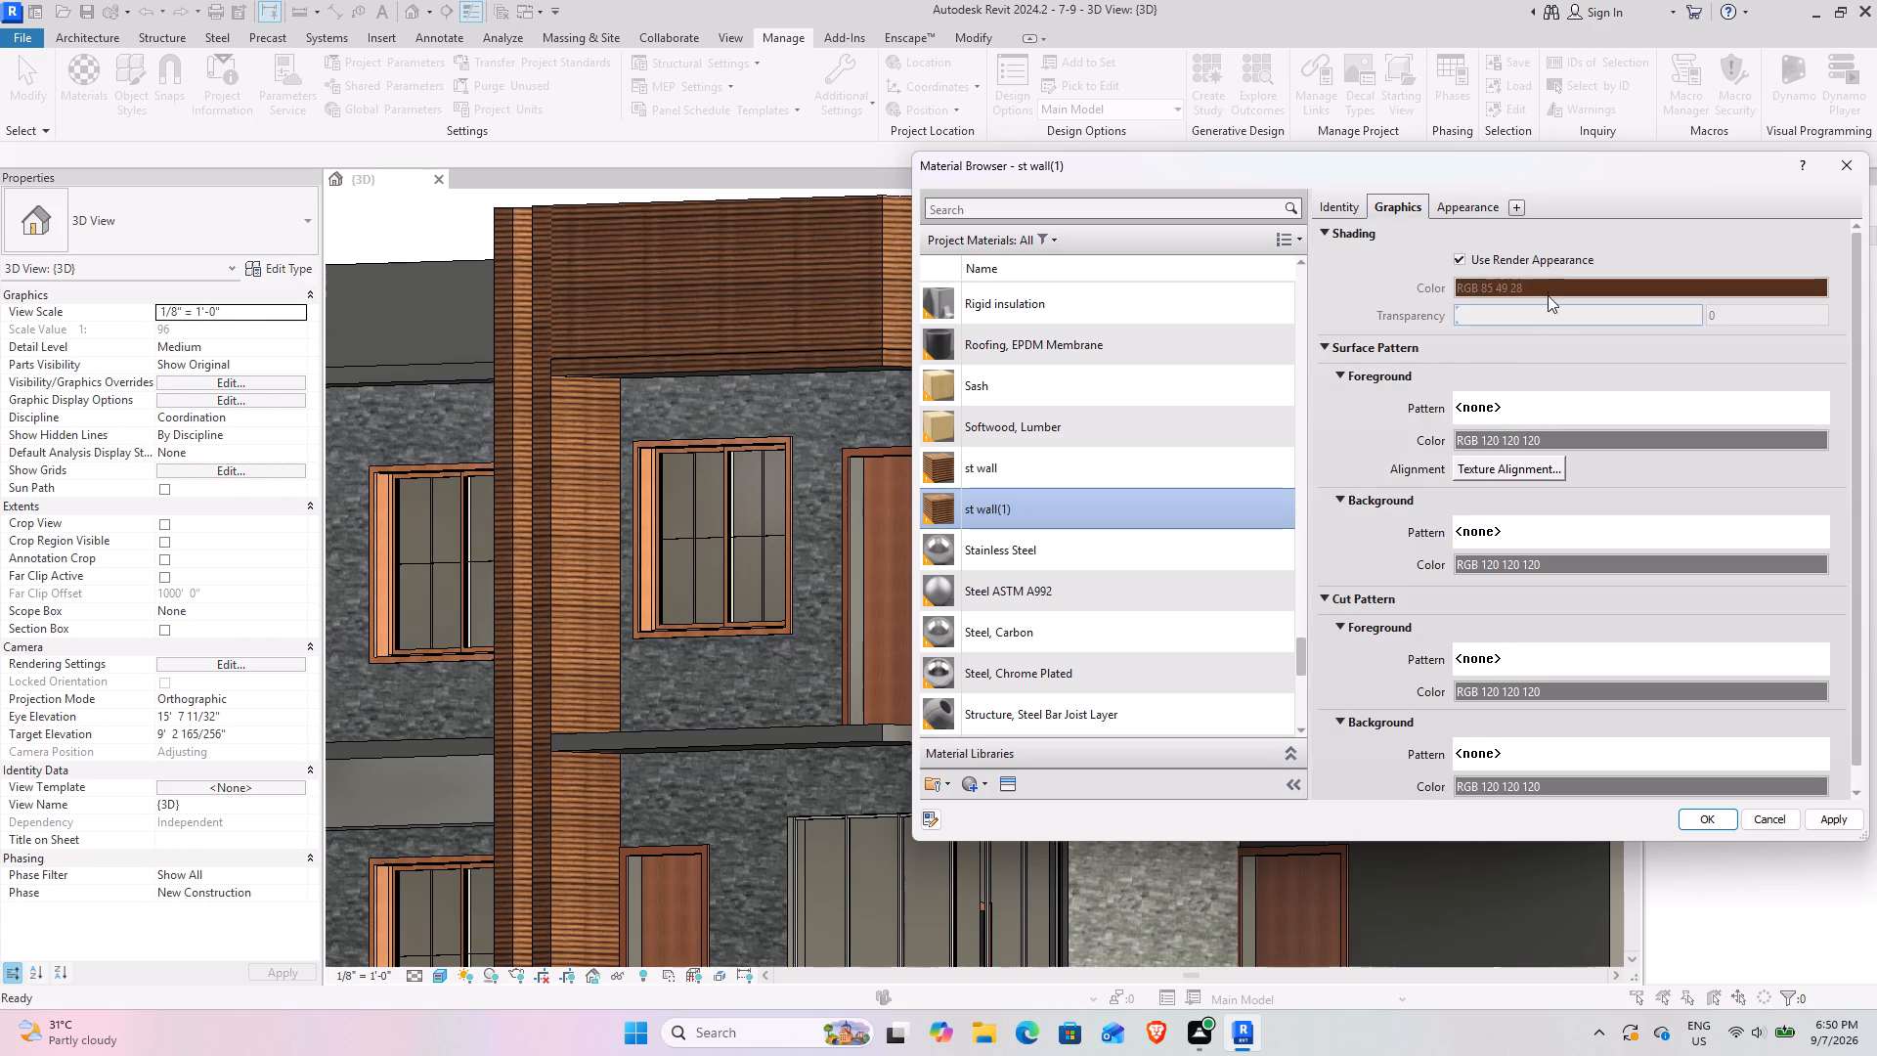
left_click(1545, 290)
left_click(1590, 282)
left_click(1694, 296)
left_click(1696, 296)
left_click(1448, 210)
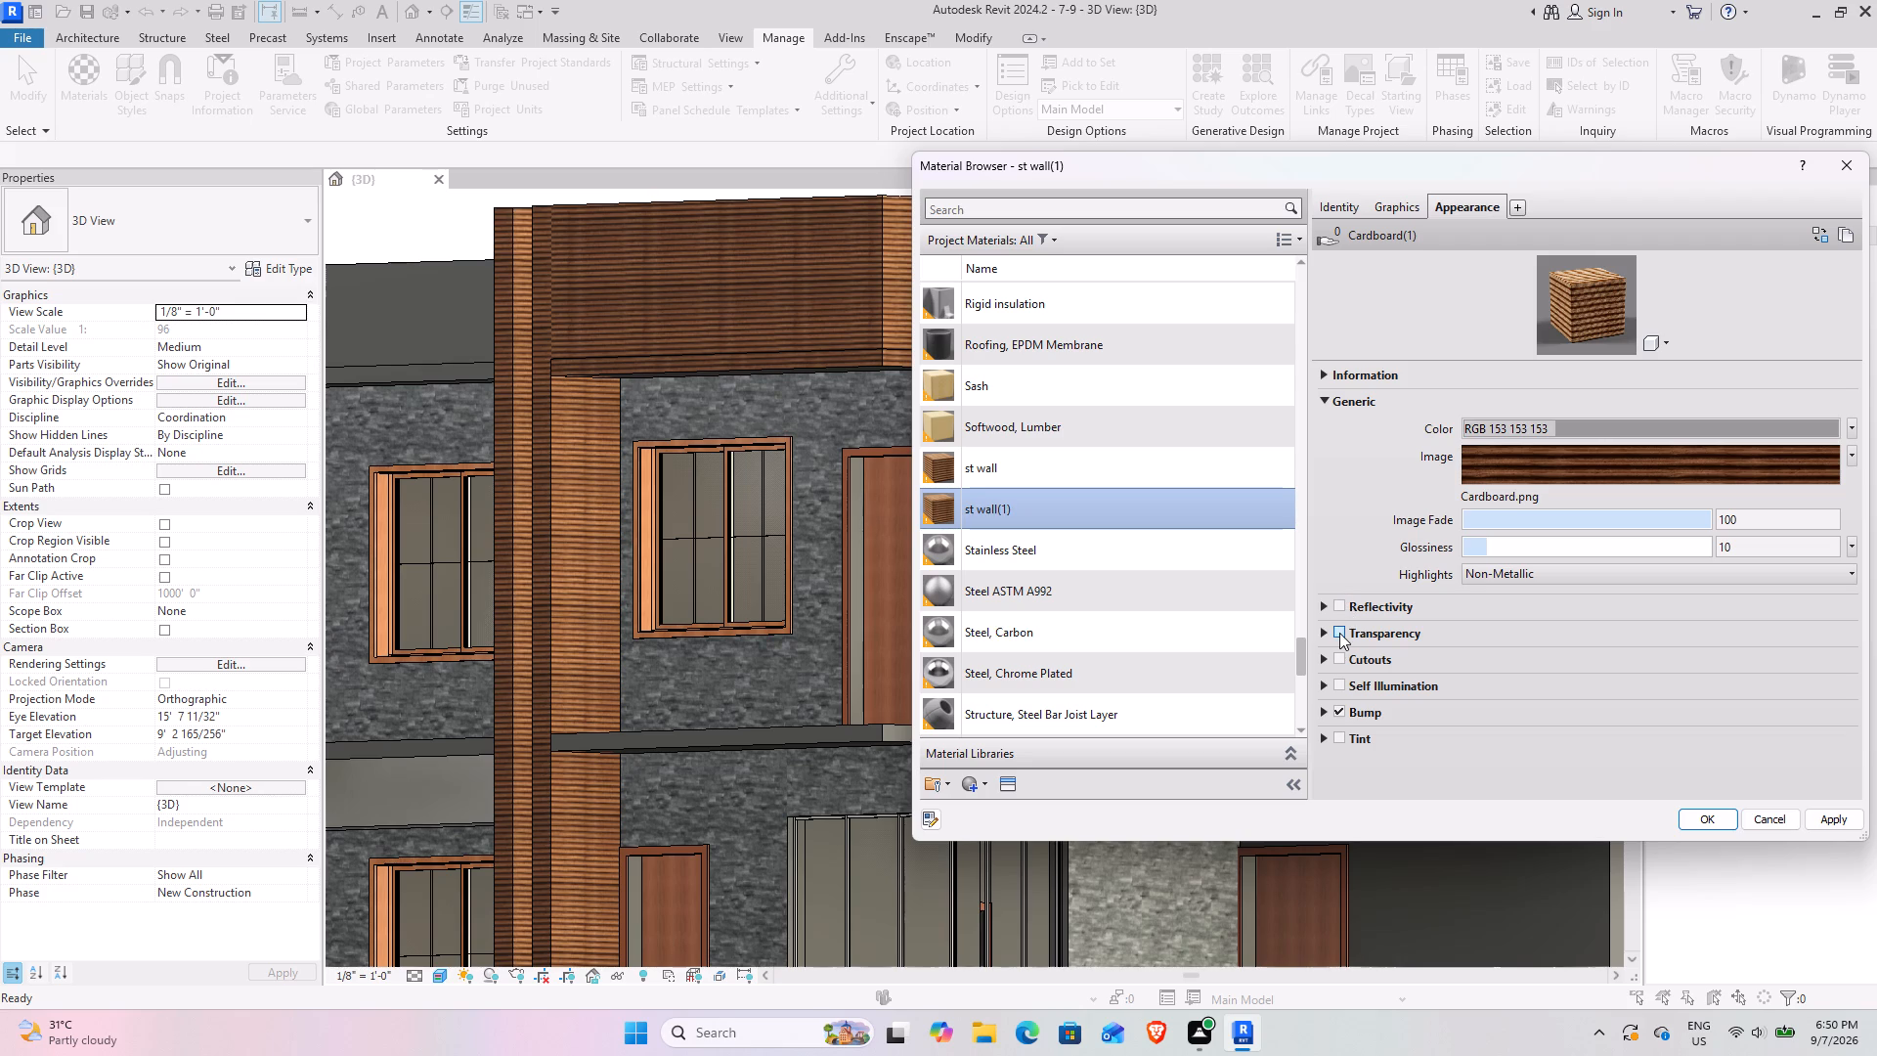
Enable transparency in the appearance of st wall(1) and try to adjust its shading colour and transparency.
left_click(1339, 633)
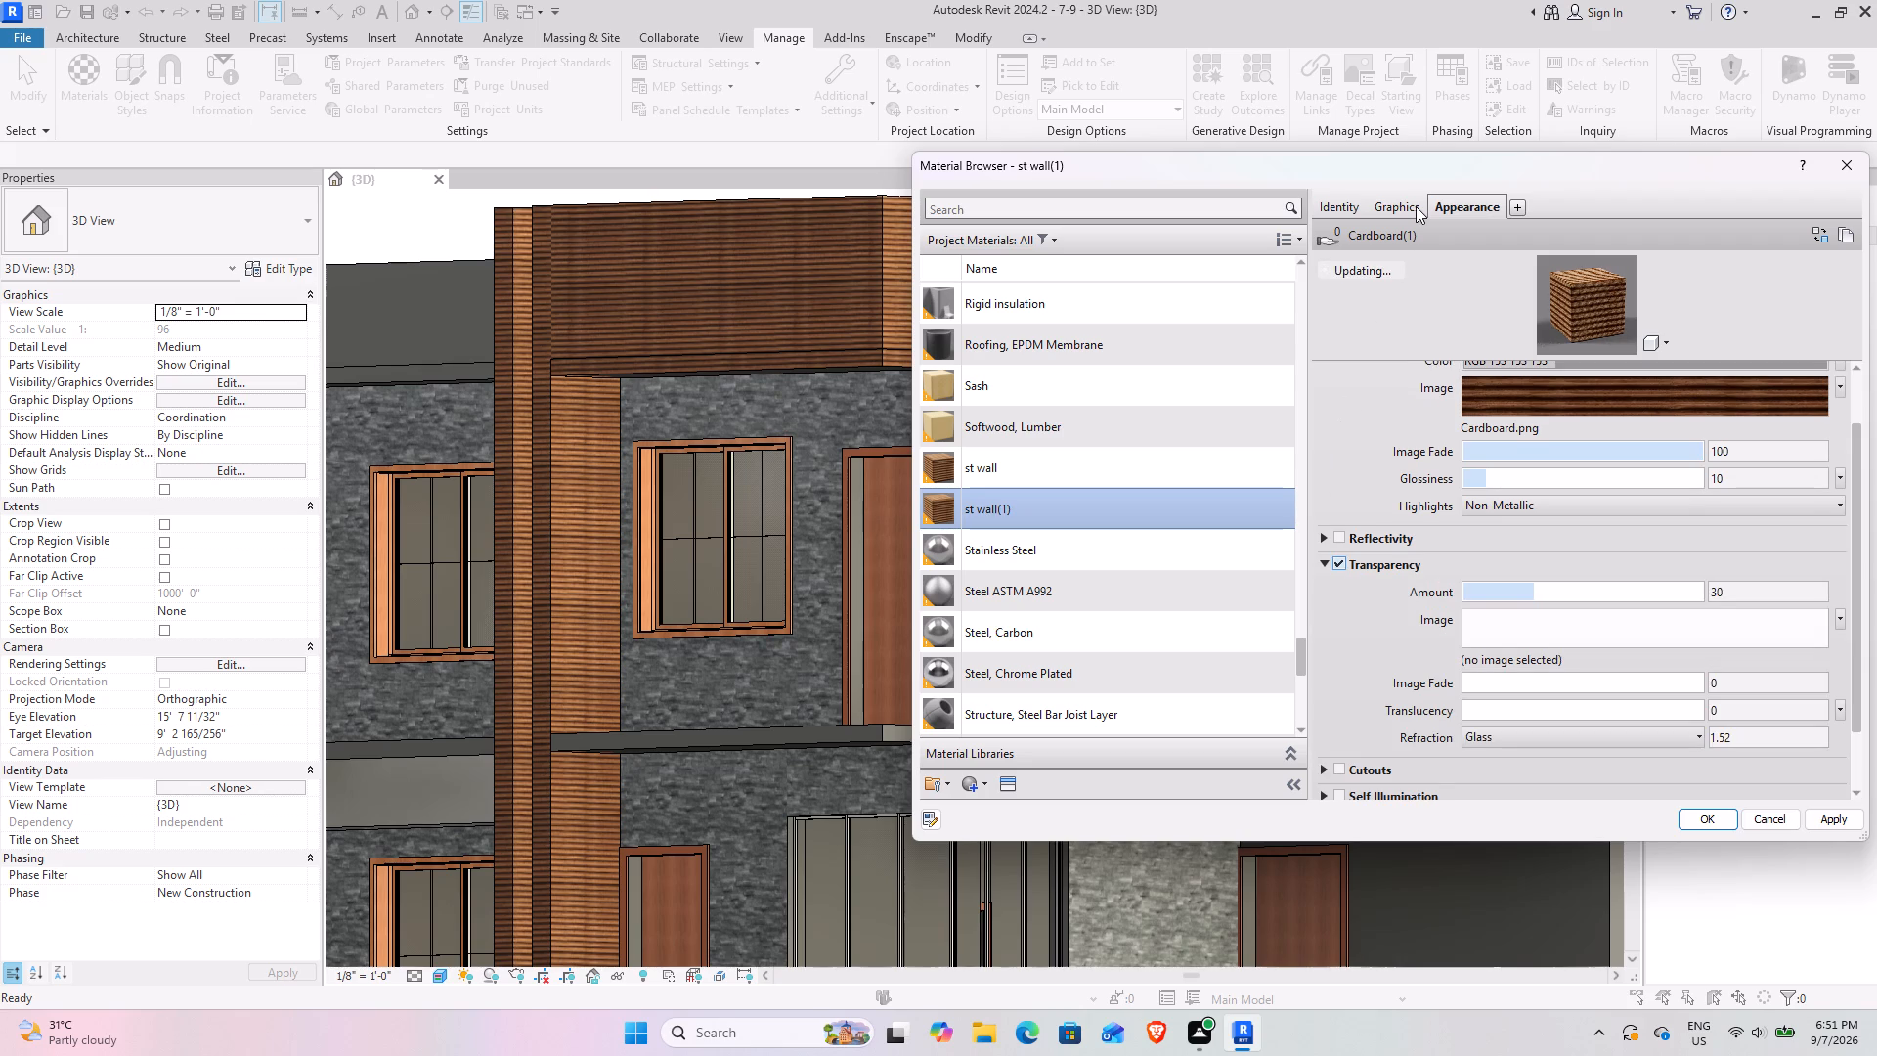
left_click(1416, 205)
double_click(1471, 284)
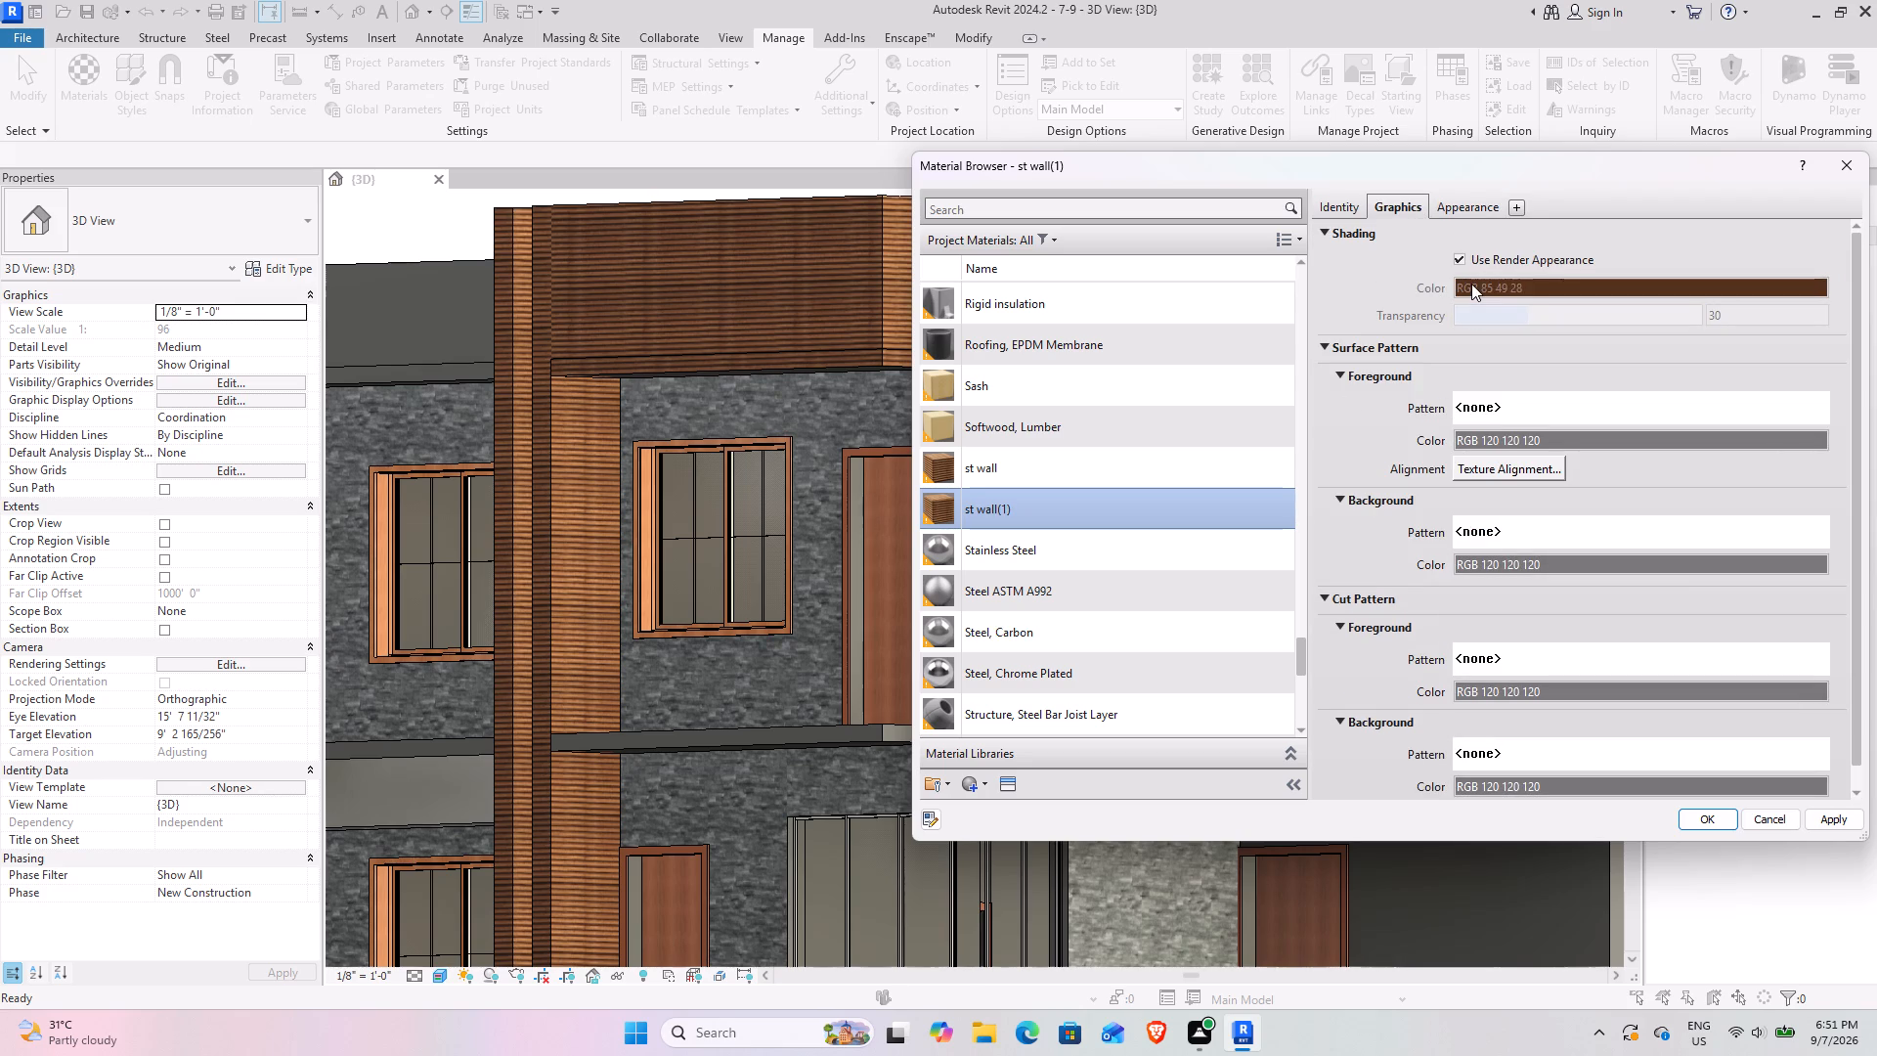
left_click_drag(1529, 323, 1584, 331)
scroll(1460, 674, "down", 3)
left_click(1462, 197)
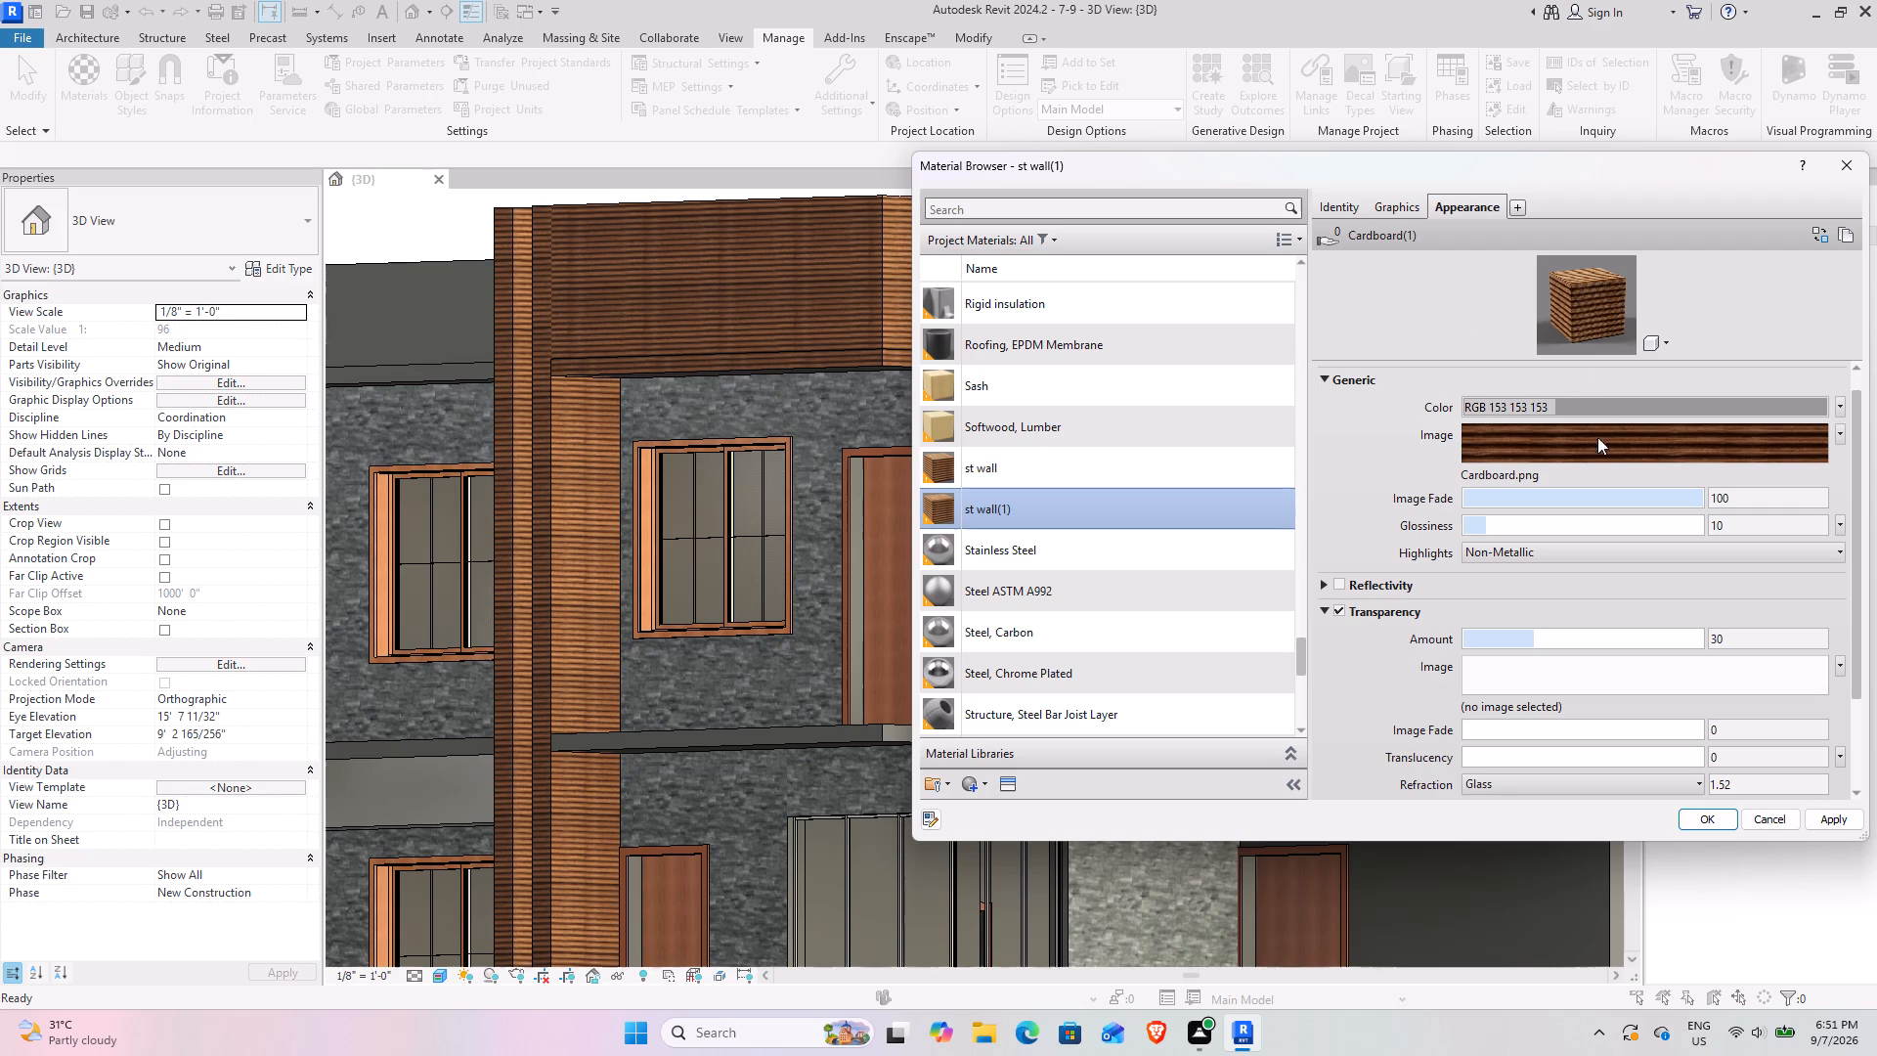
Replace the appearance asset of st wall(1) with Wall Stones from the Wall Covering category of the Appearance Library.
left_click(1015, 780)
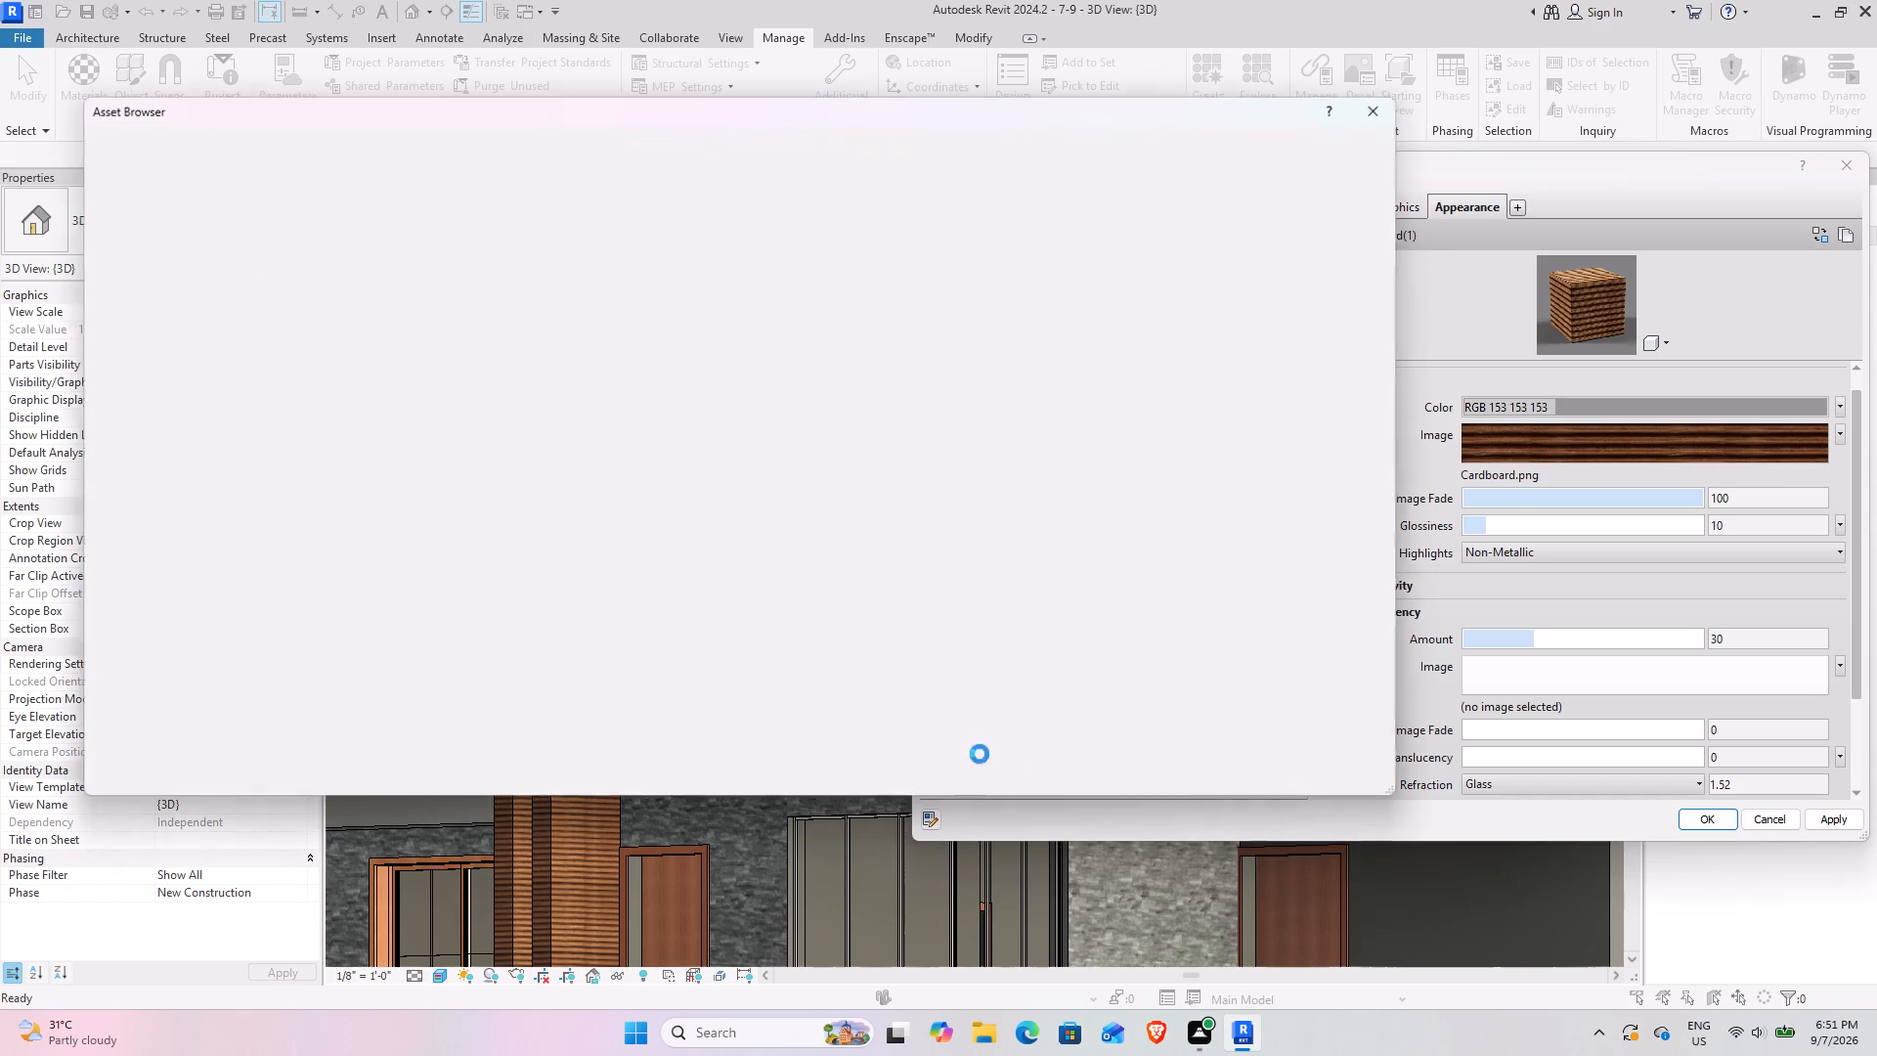
double_click(181, 253)
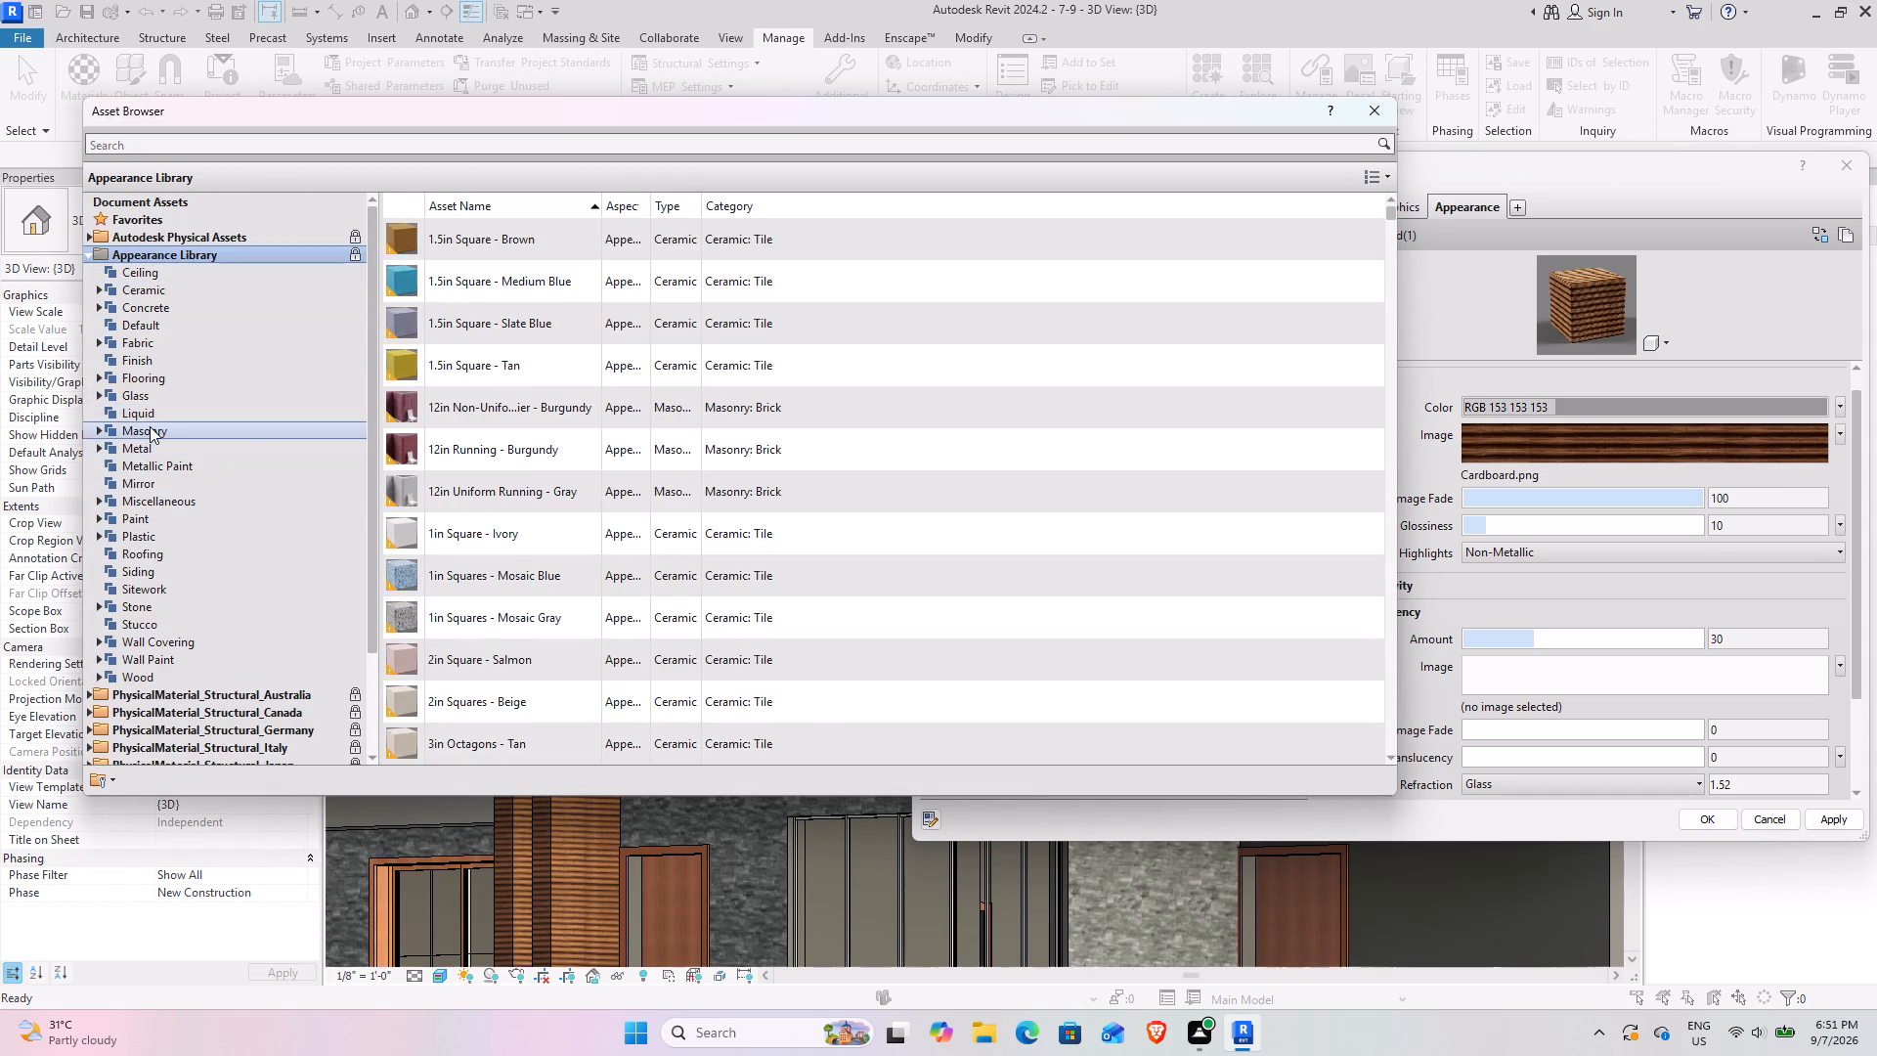
left_click(166, 639)
left_click(166, 639)
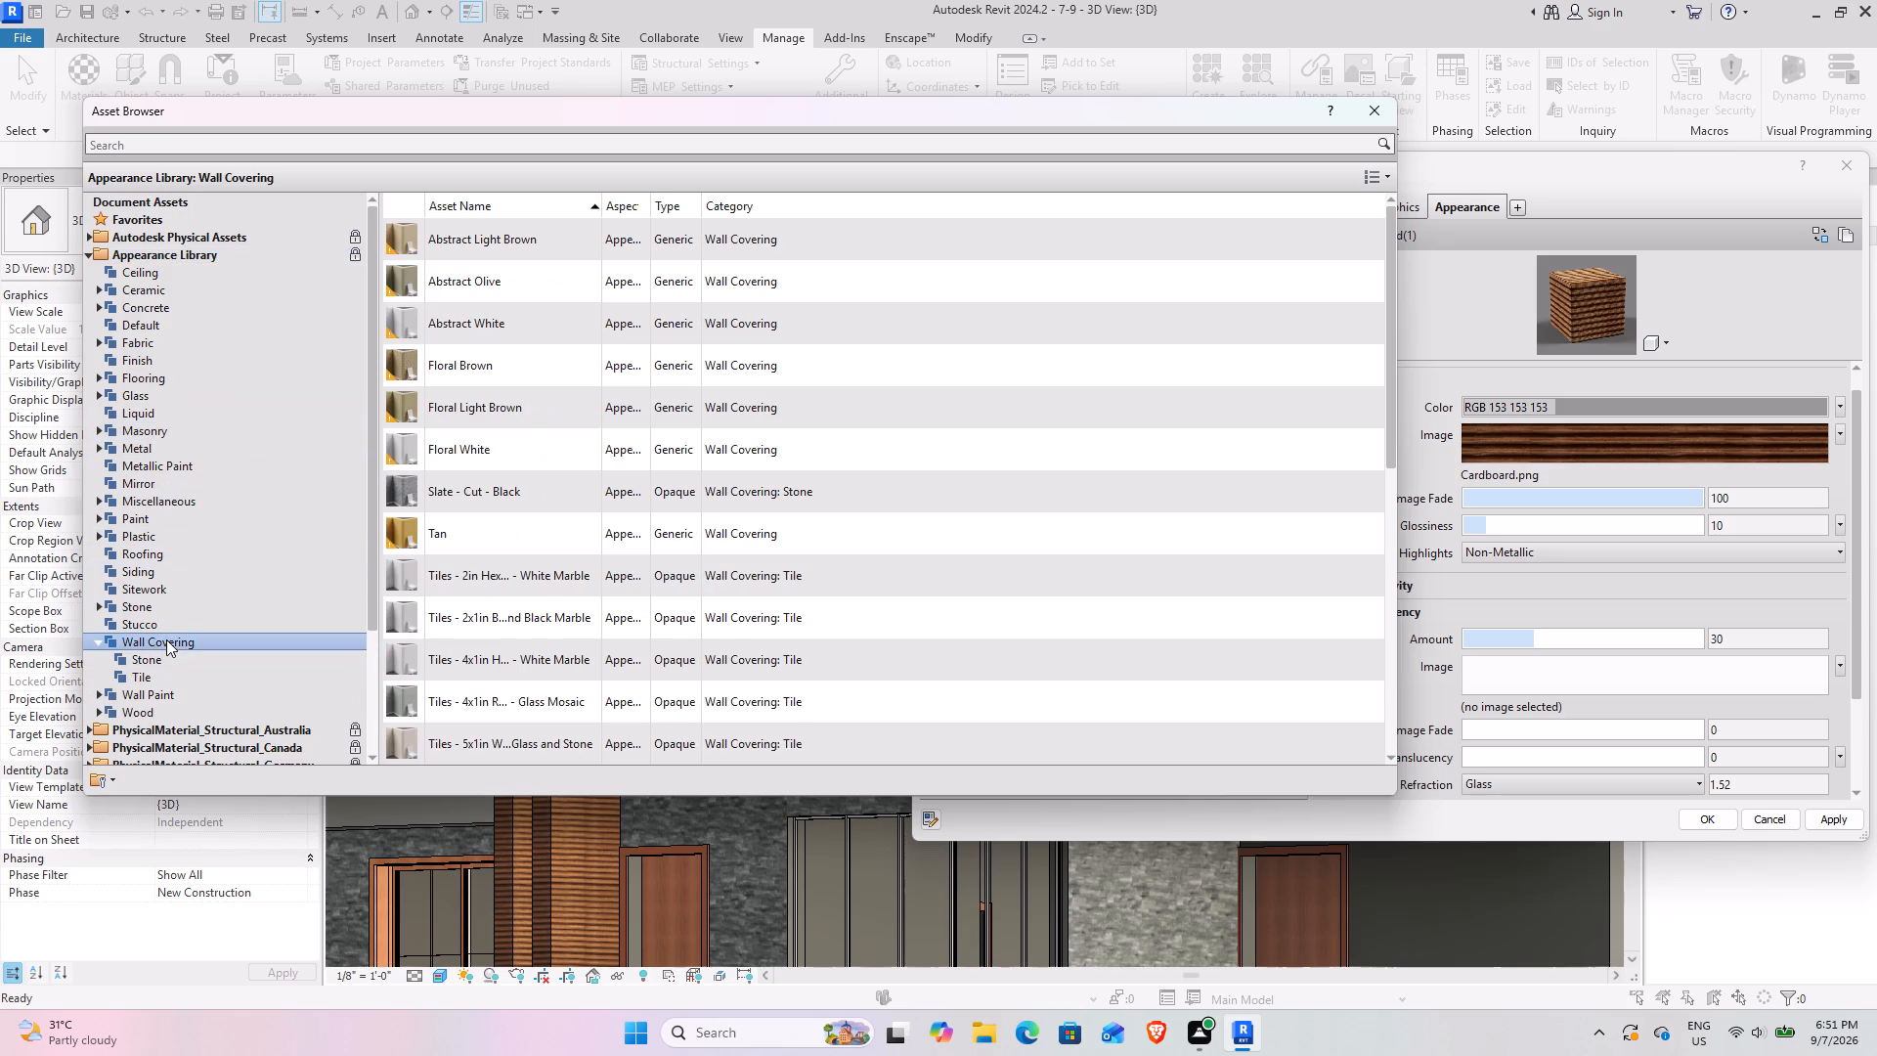
scroll(616, 282, "down", 3)
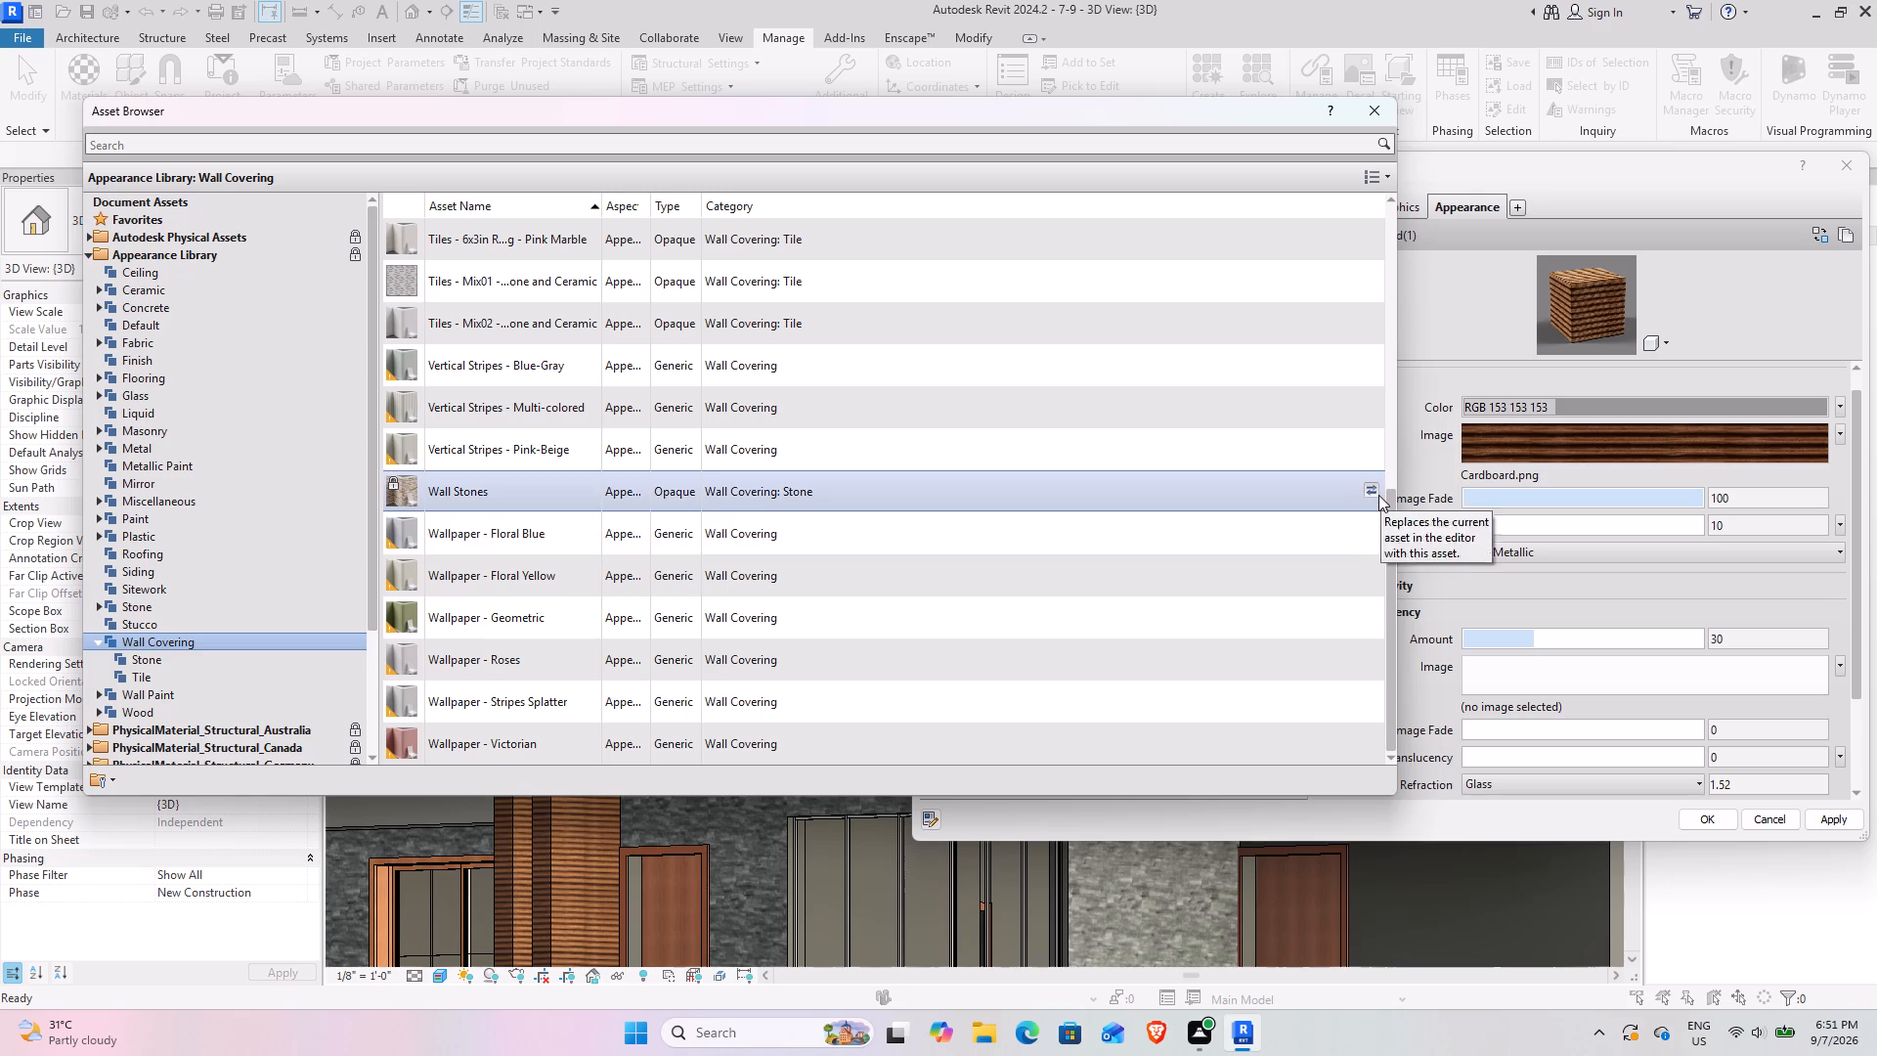
left_click(1378, 495)
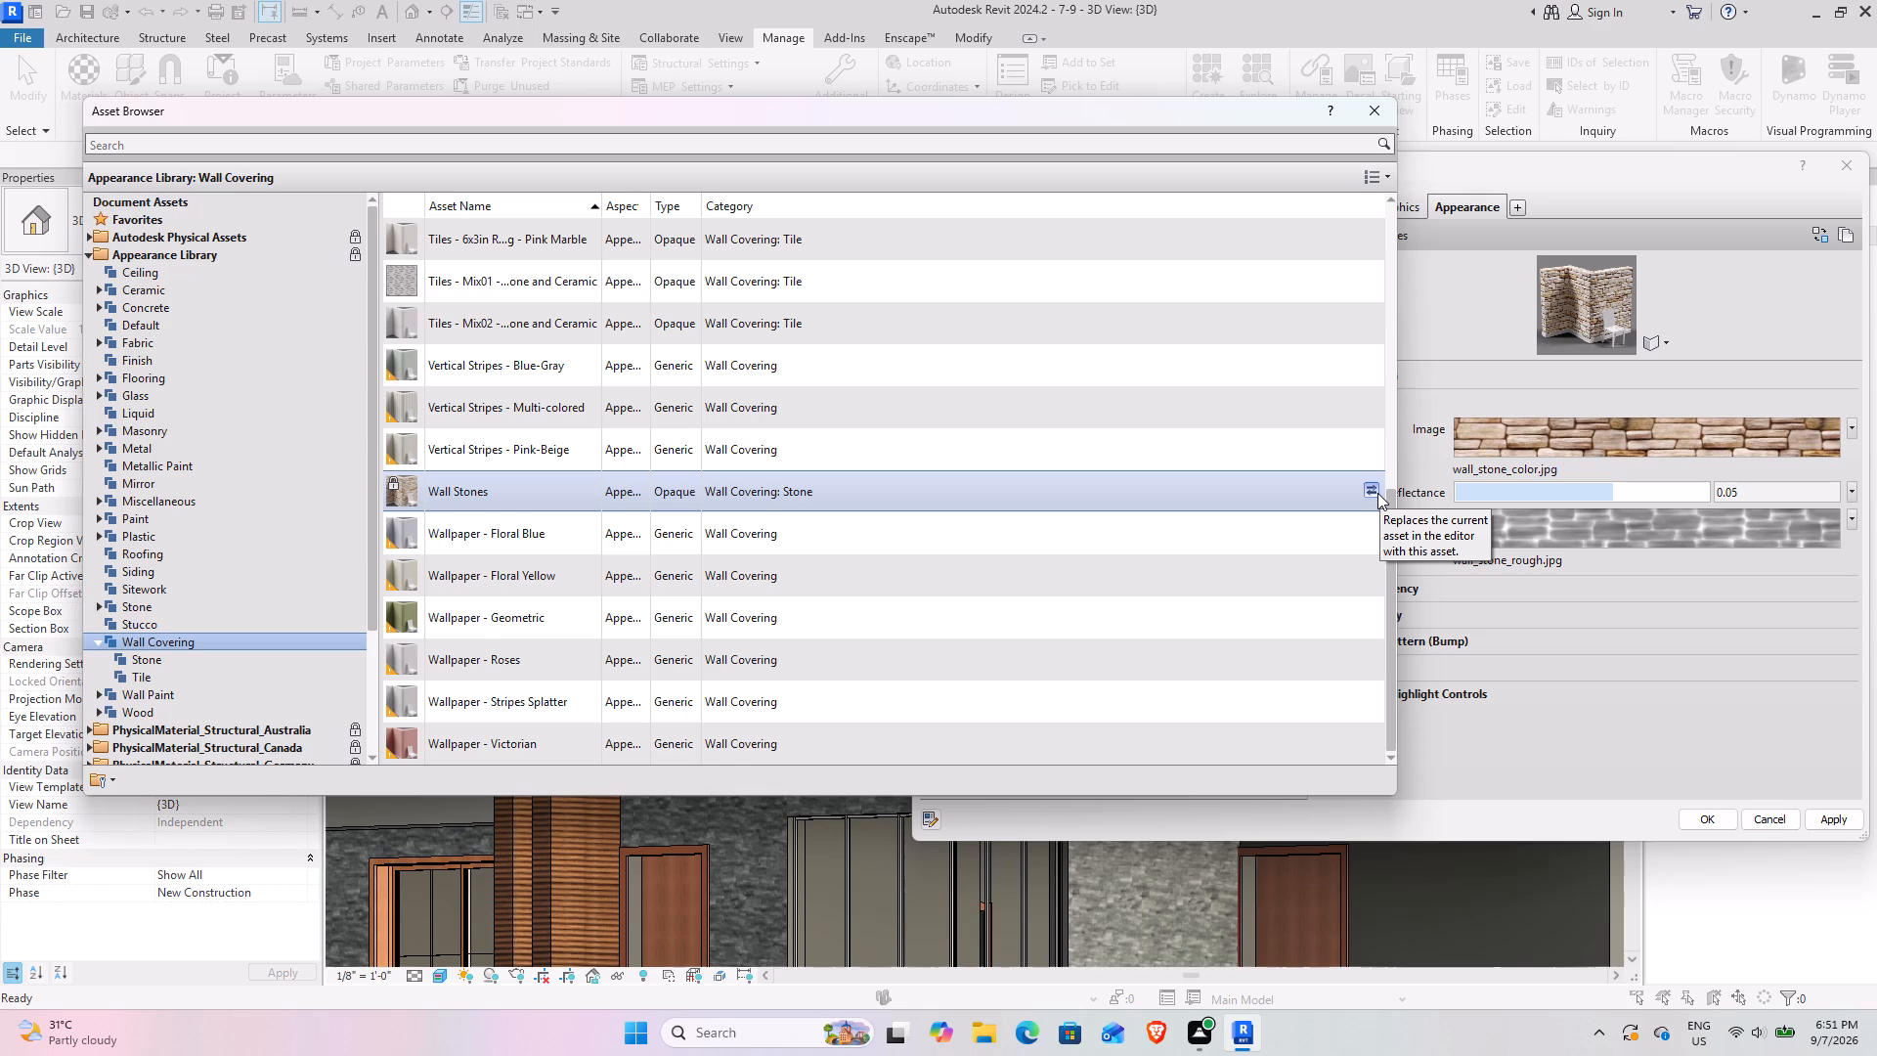
left_click(1373, 122)
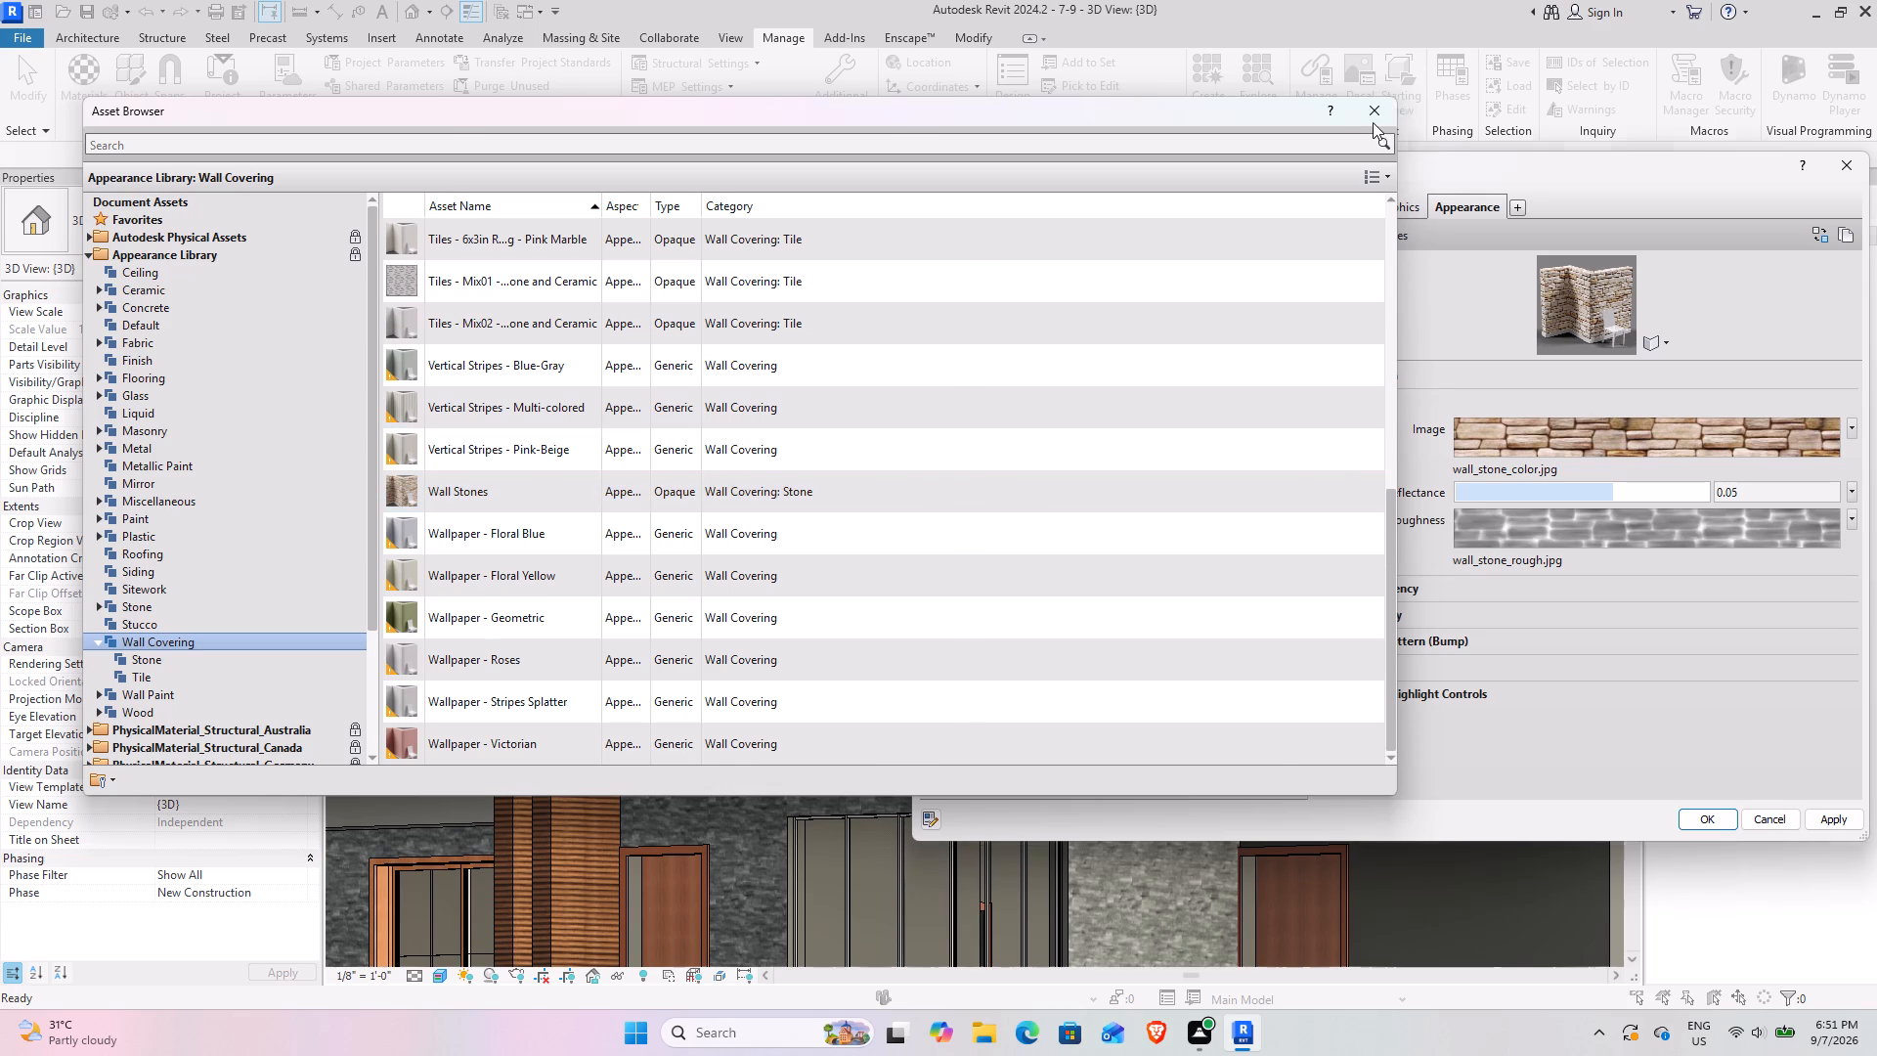
left_click(1384, 202)
left_click(1456, 216)
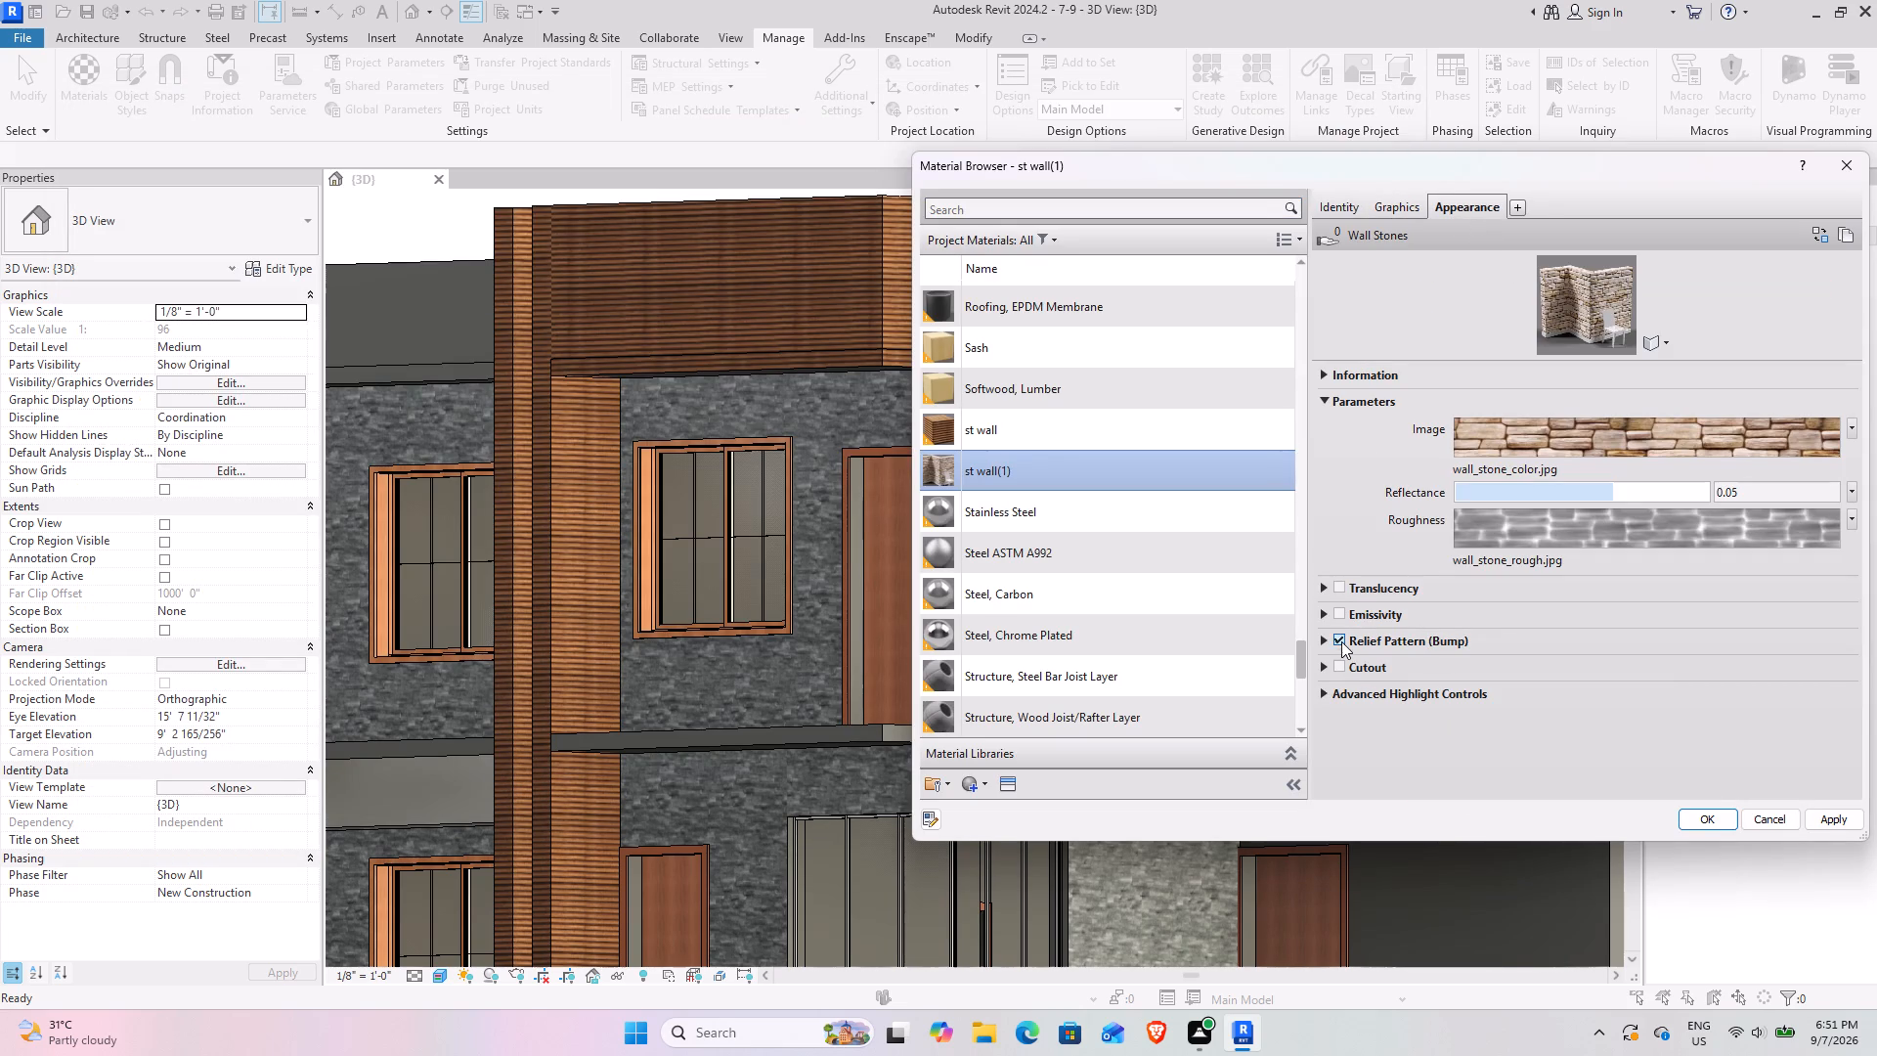
Turn off the relief pattern (bump) of the Wall Stones appearance and apply the material changes.
left_click(1341, 641)
left_click(1832, 818)
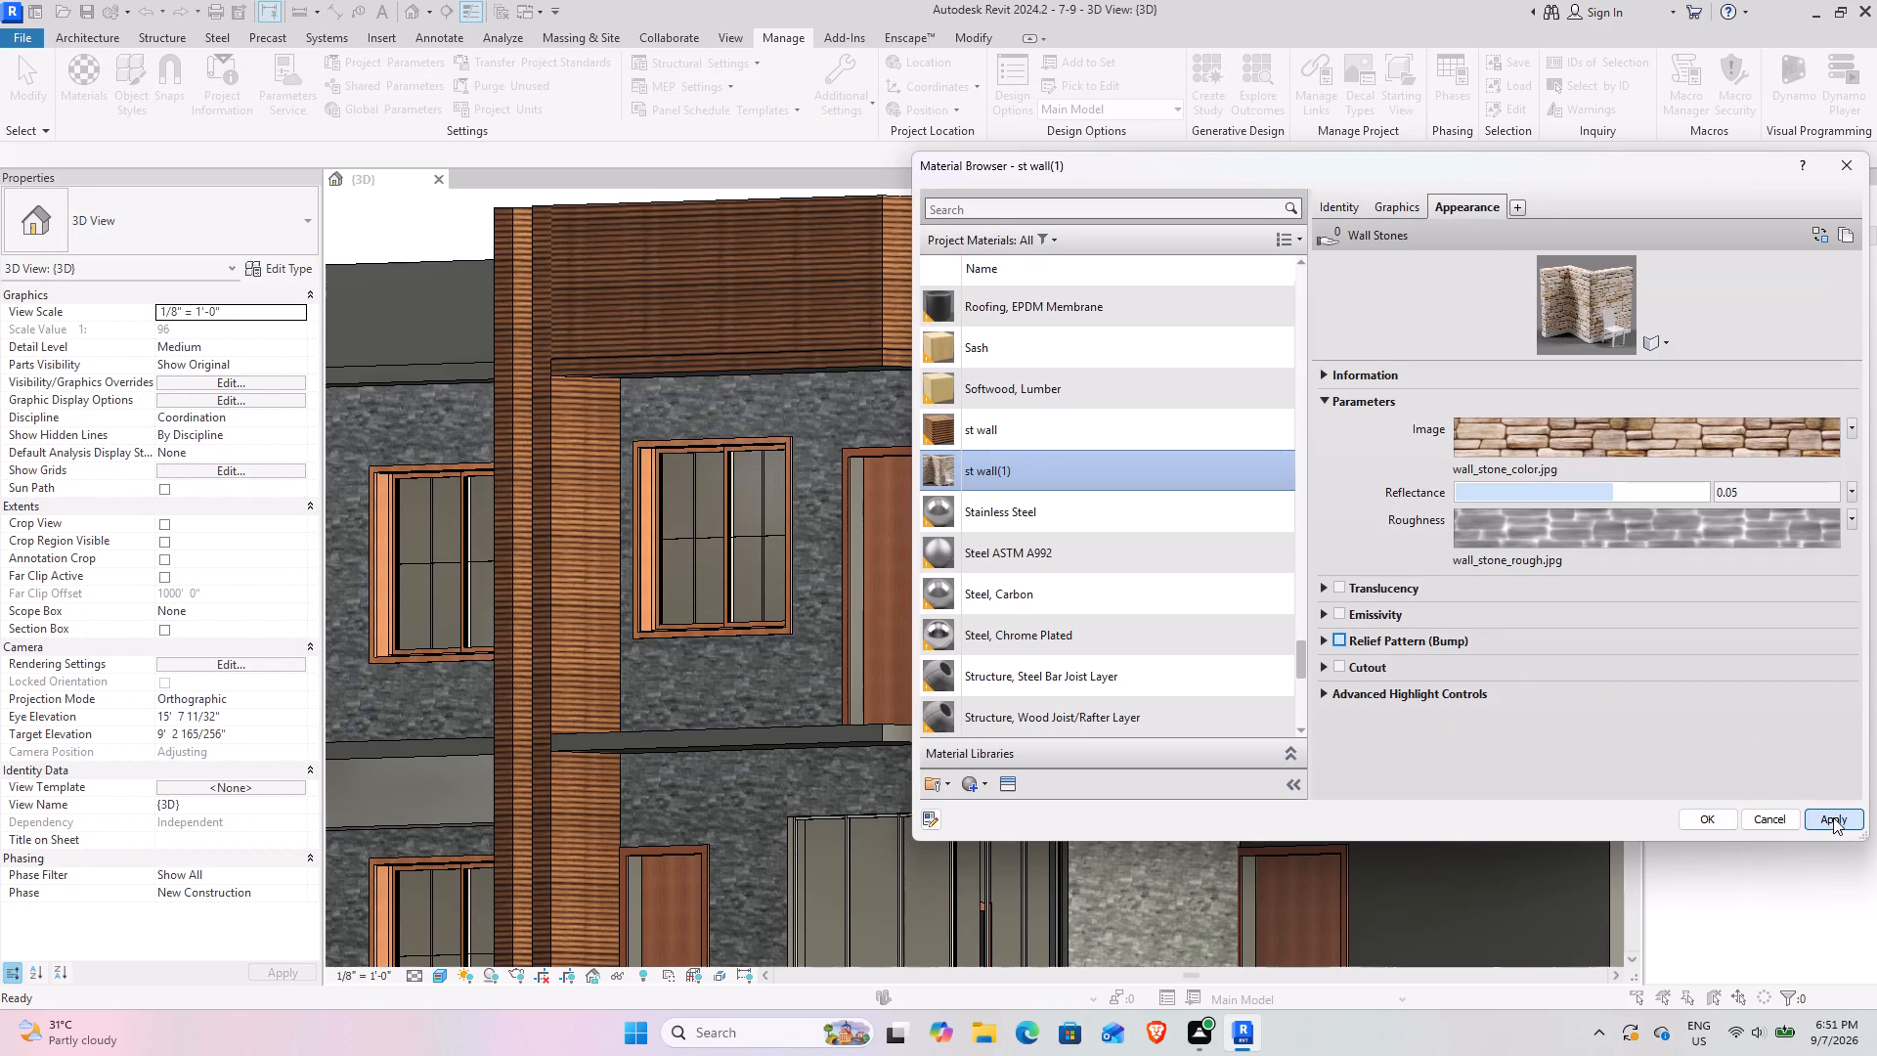
Paint the inner side face of the tall fin wall at the facade's far end with the st wall(1) material.
left_click(1699, 820)
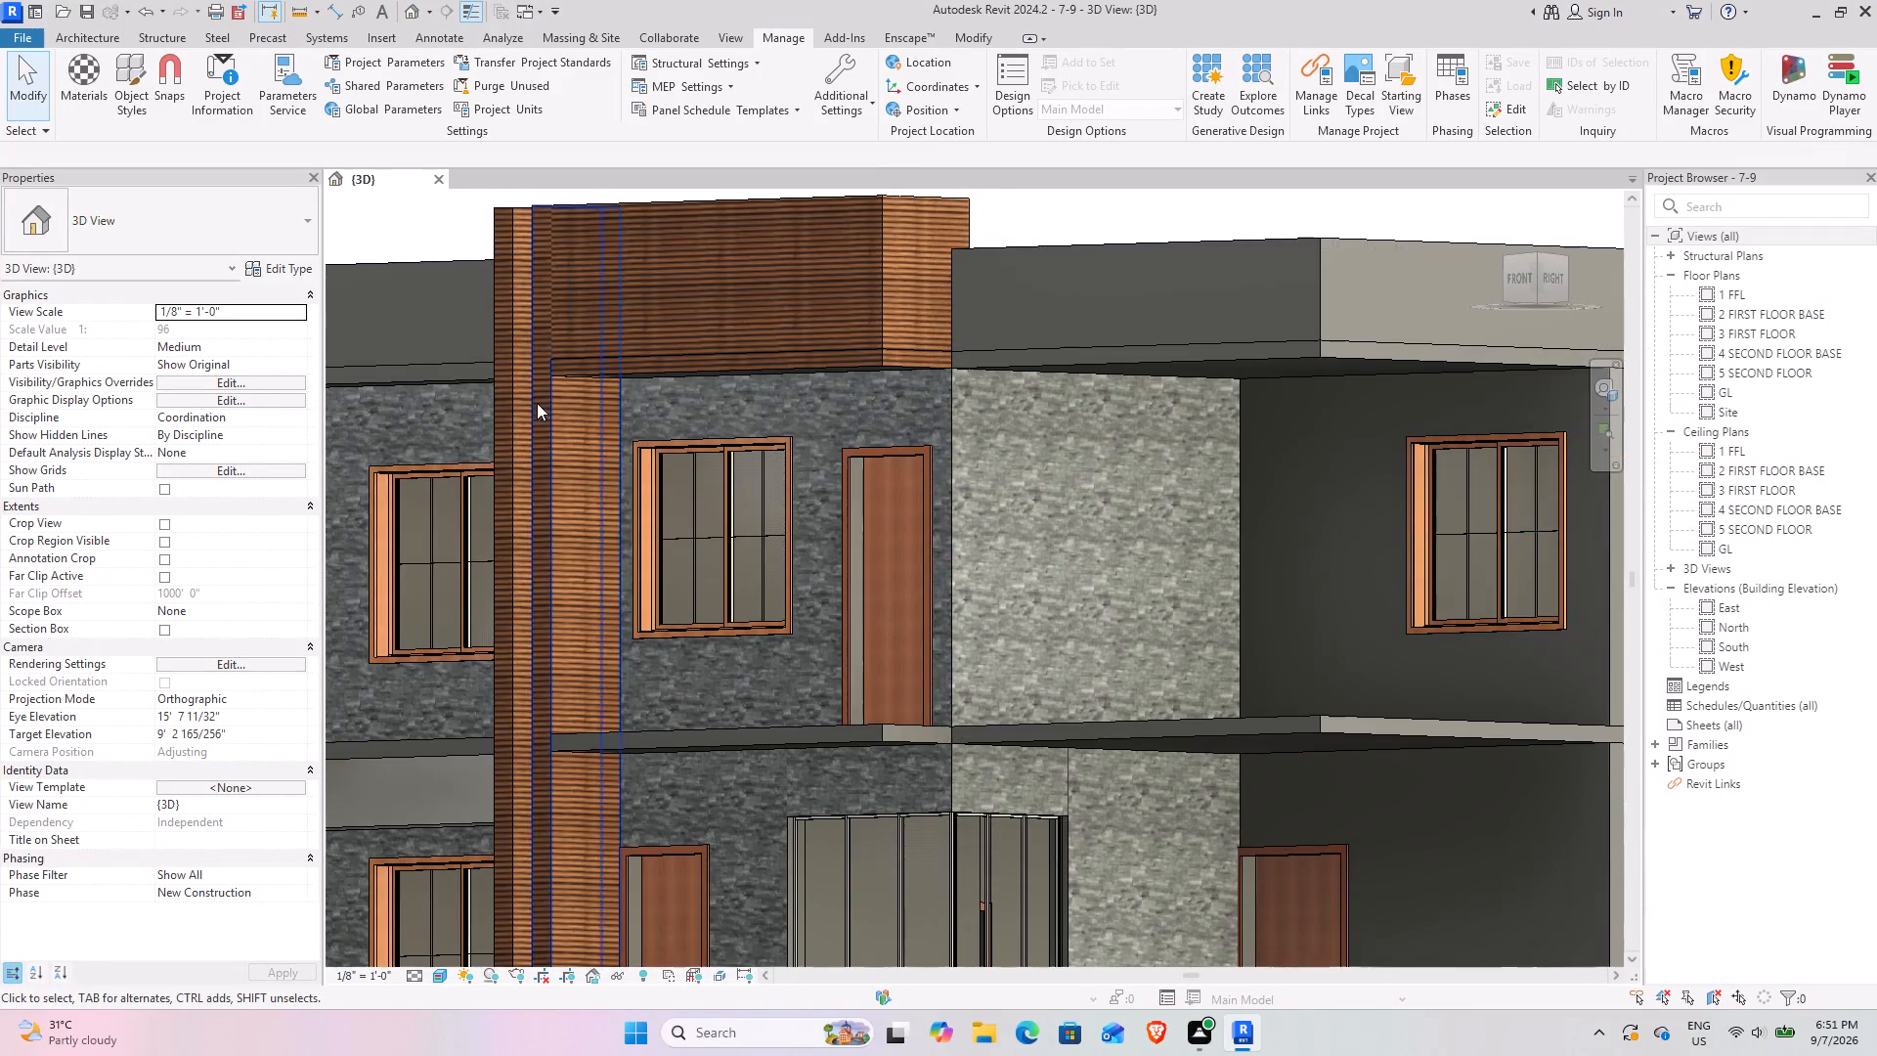
scroll(516, 413, "down", 3)
middle_click_drag(648, 338, 1037, 335)
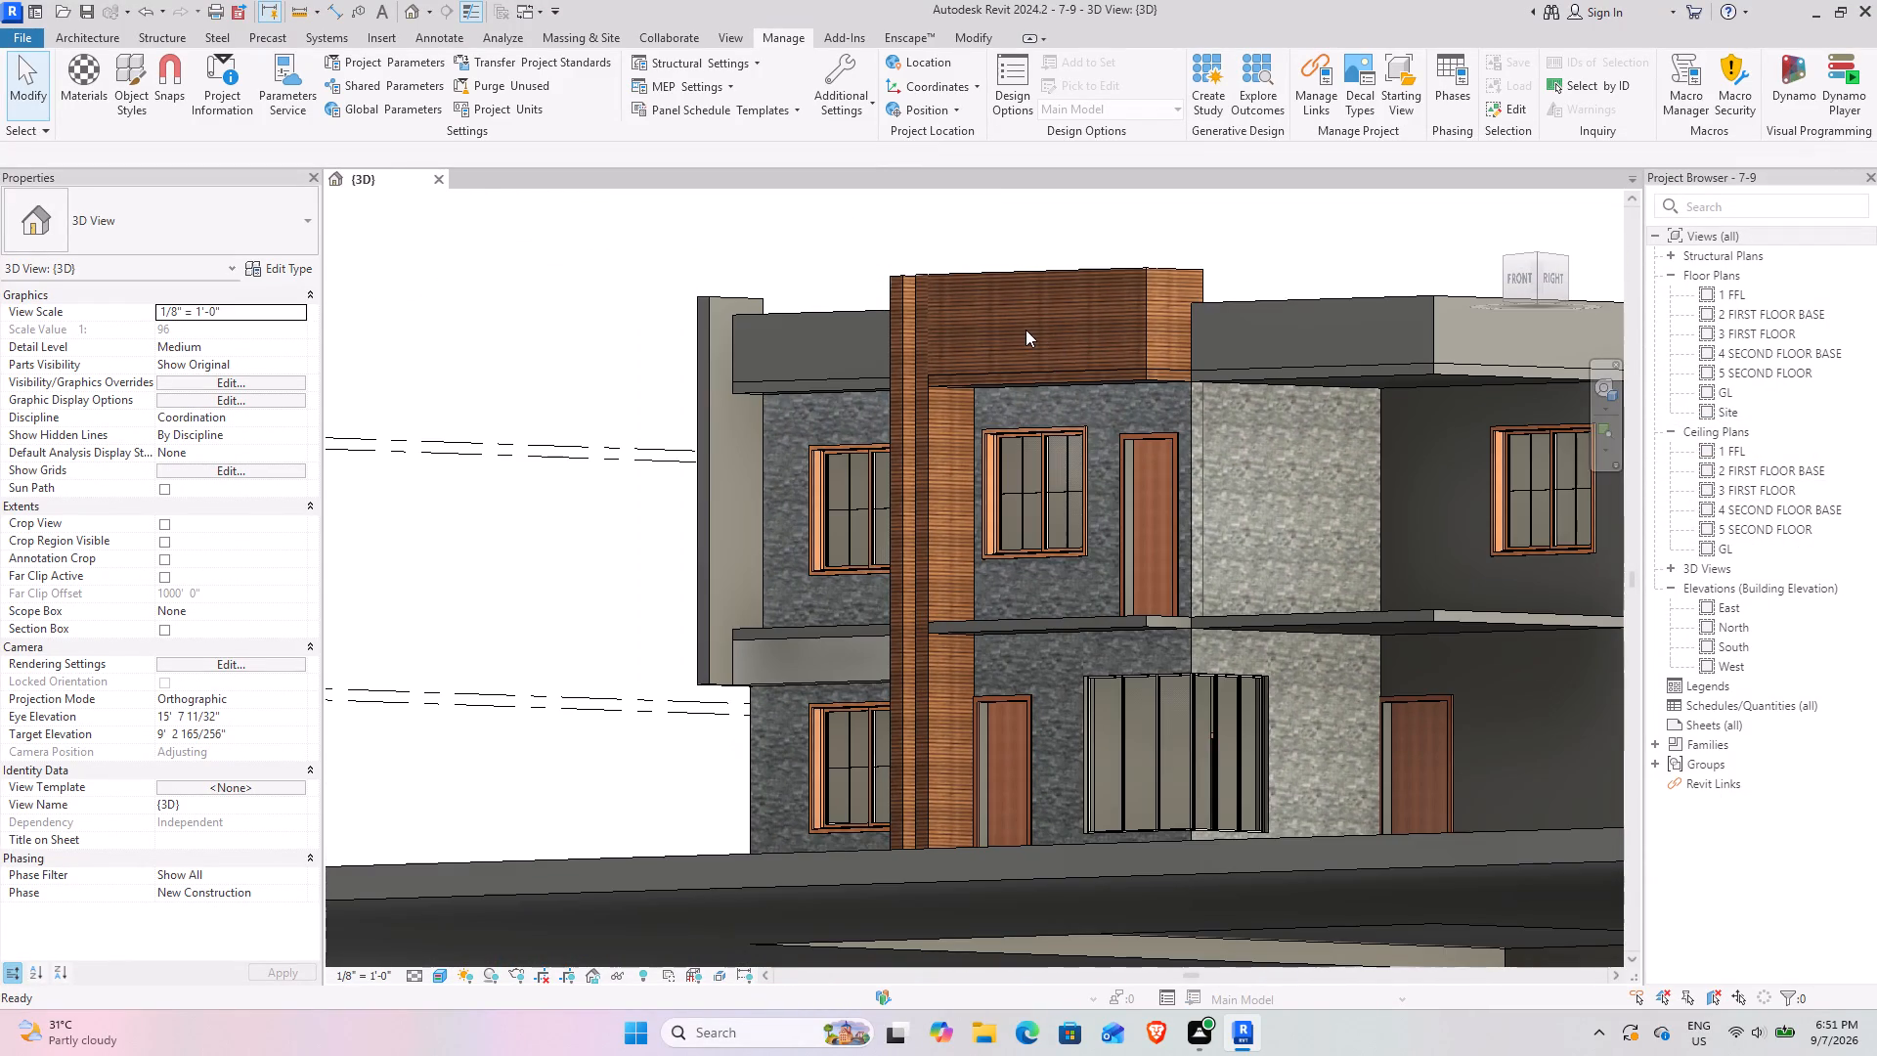
key("p")
key("t")
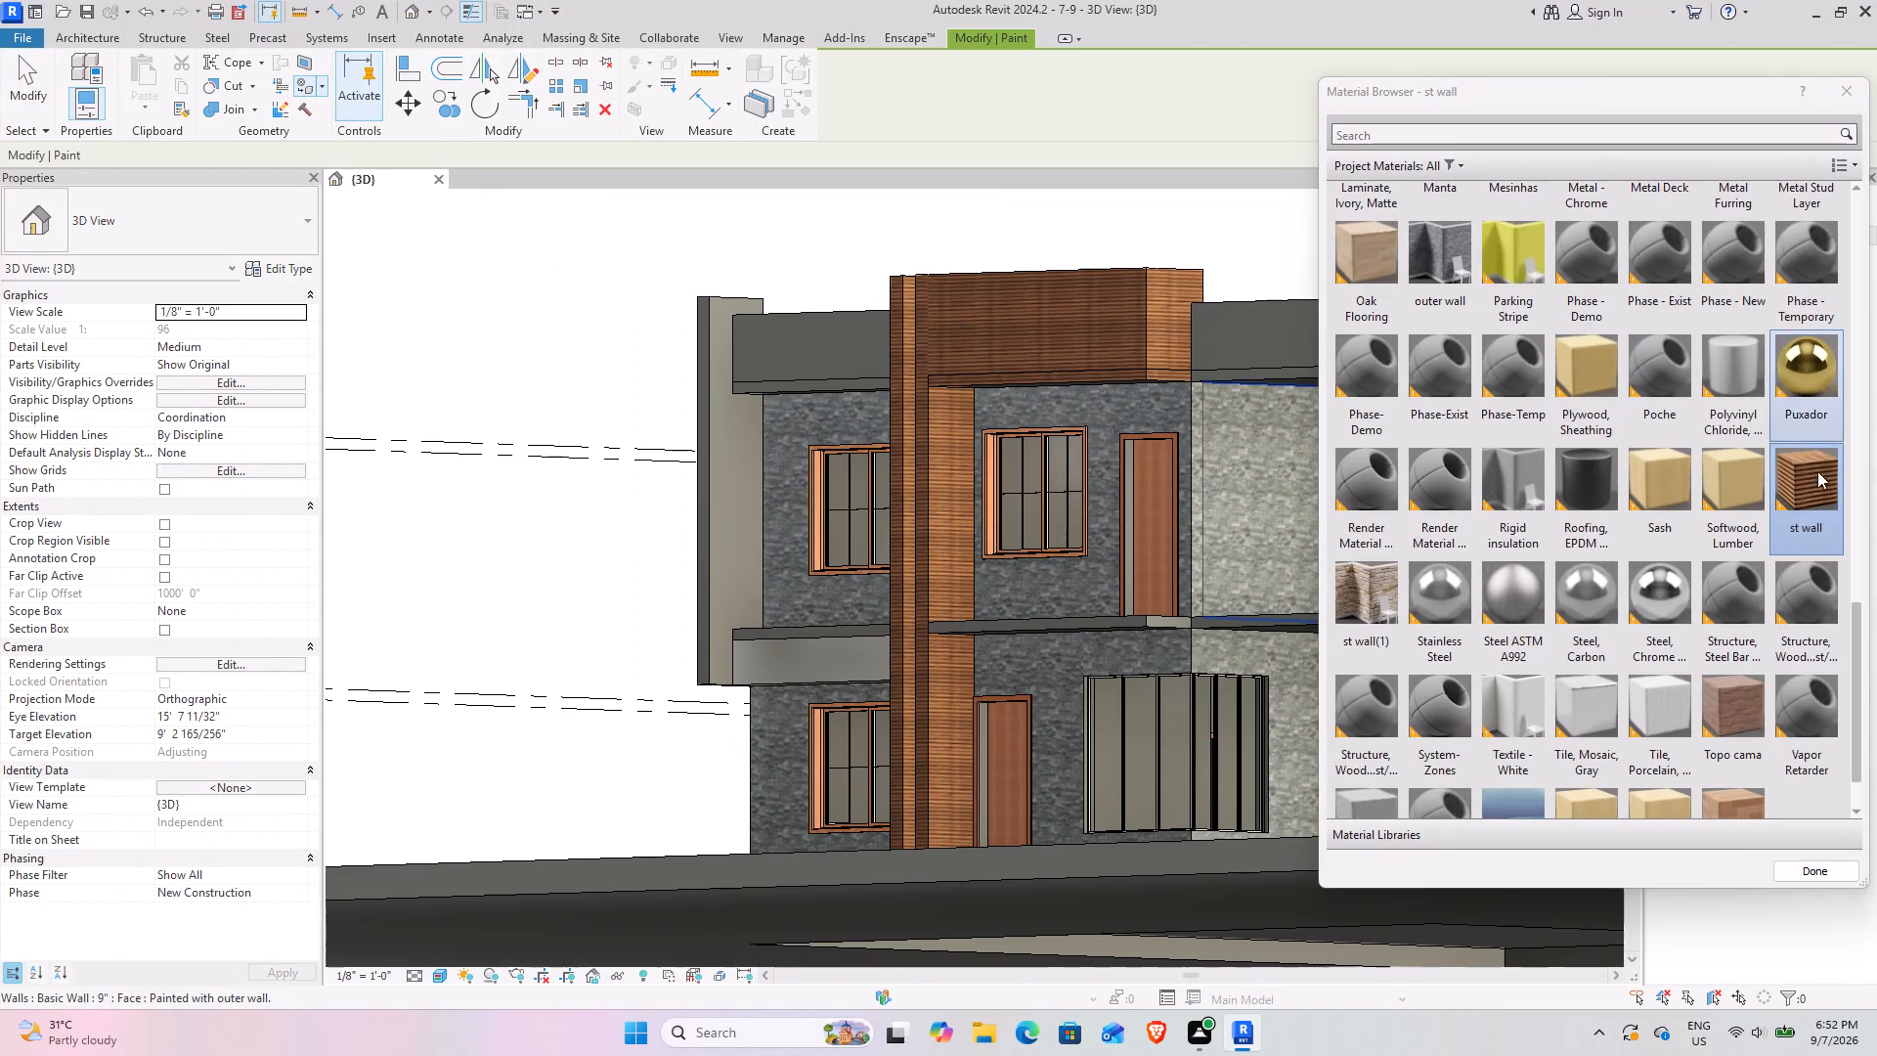
left_click(1375, 607)
left_click(724, 497)
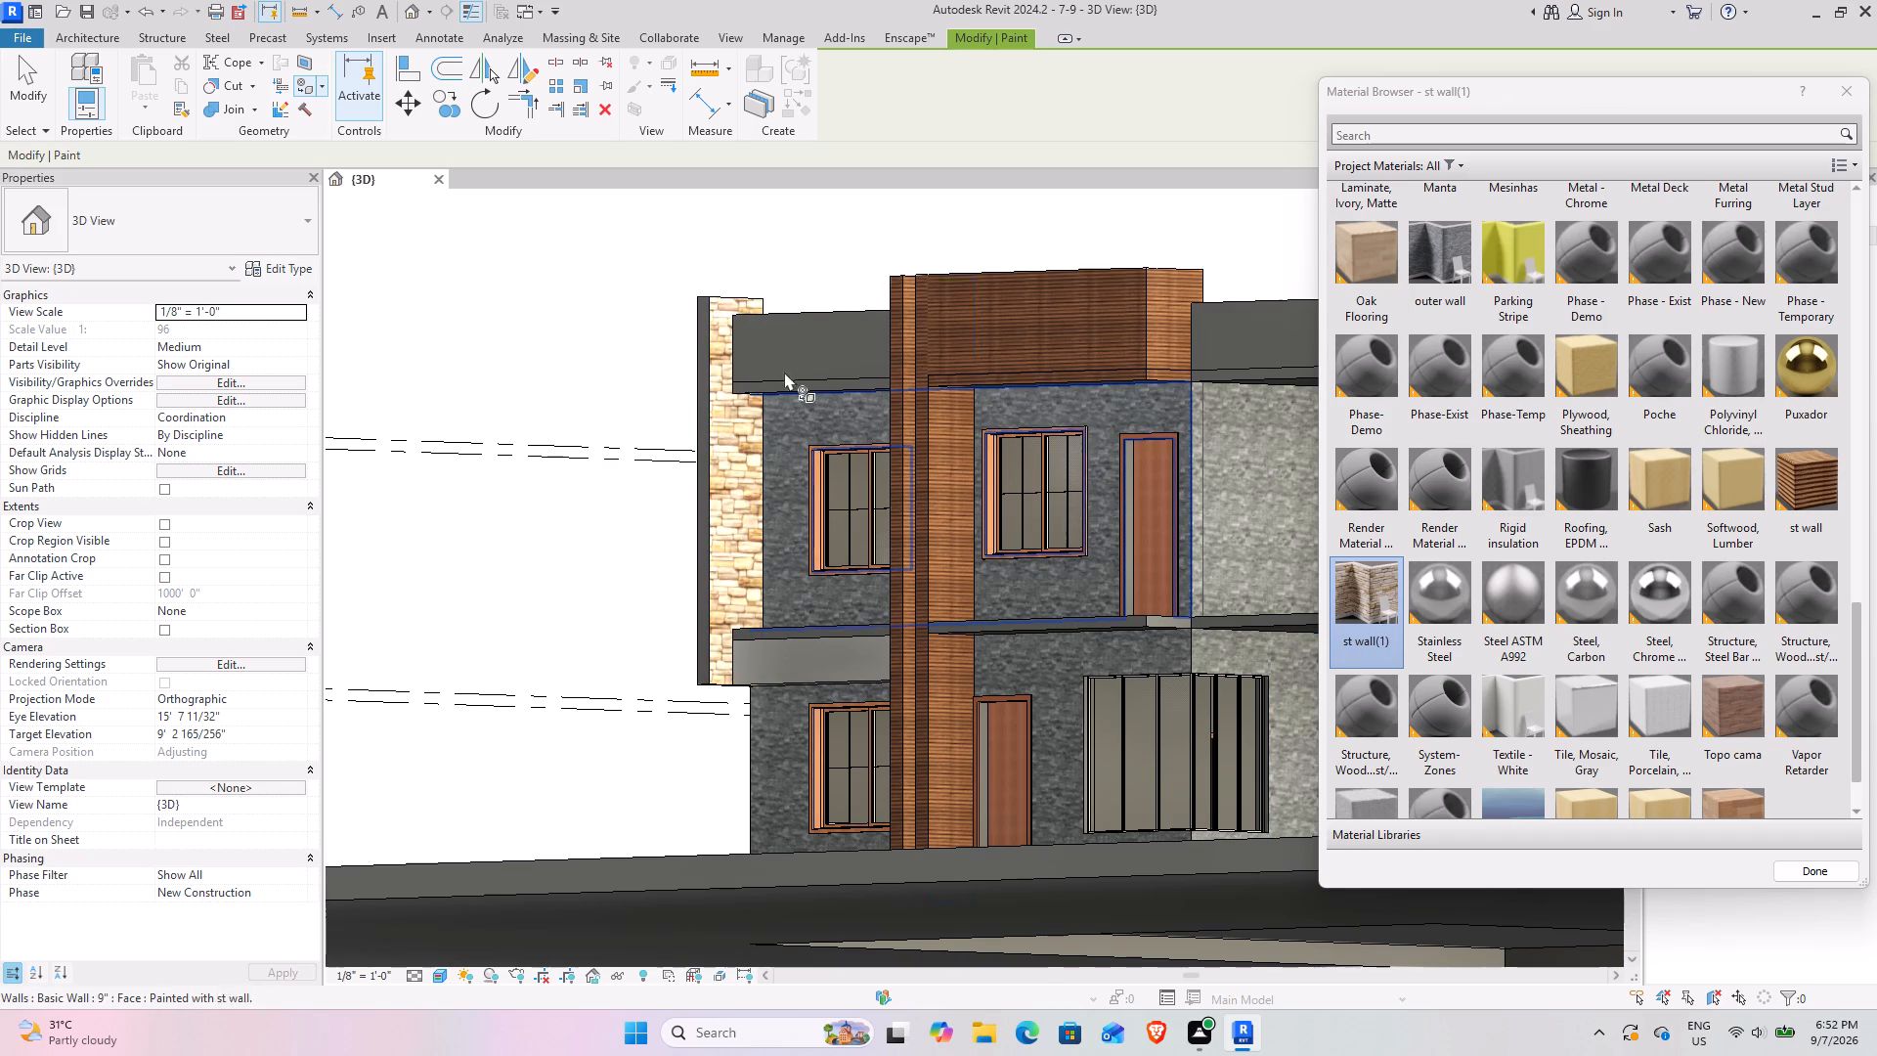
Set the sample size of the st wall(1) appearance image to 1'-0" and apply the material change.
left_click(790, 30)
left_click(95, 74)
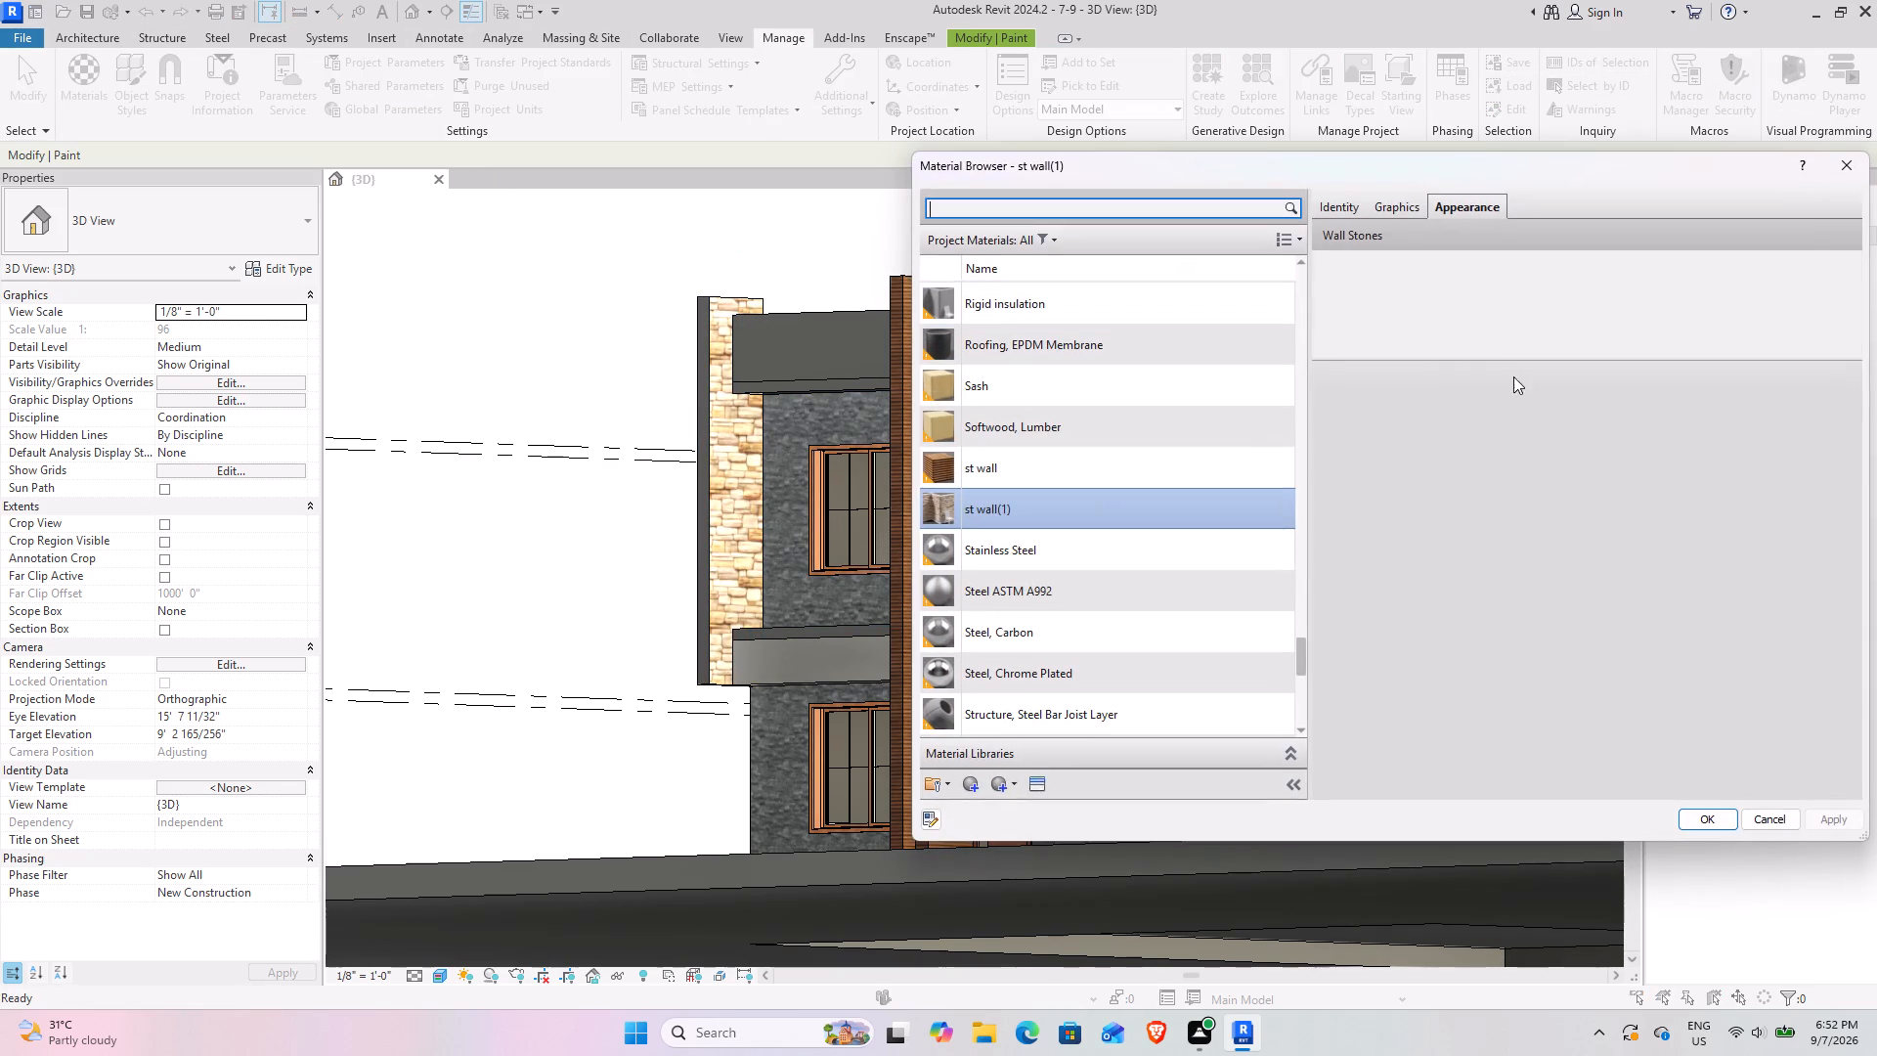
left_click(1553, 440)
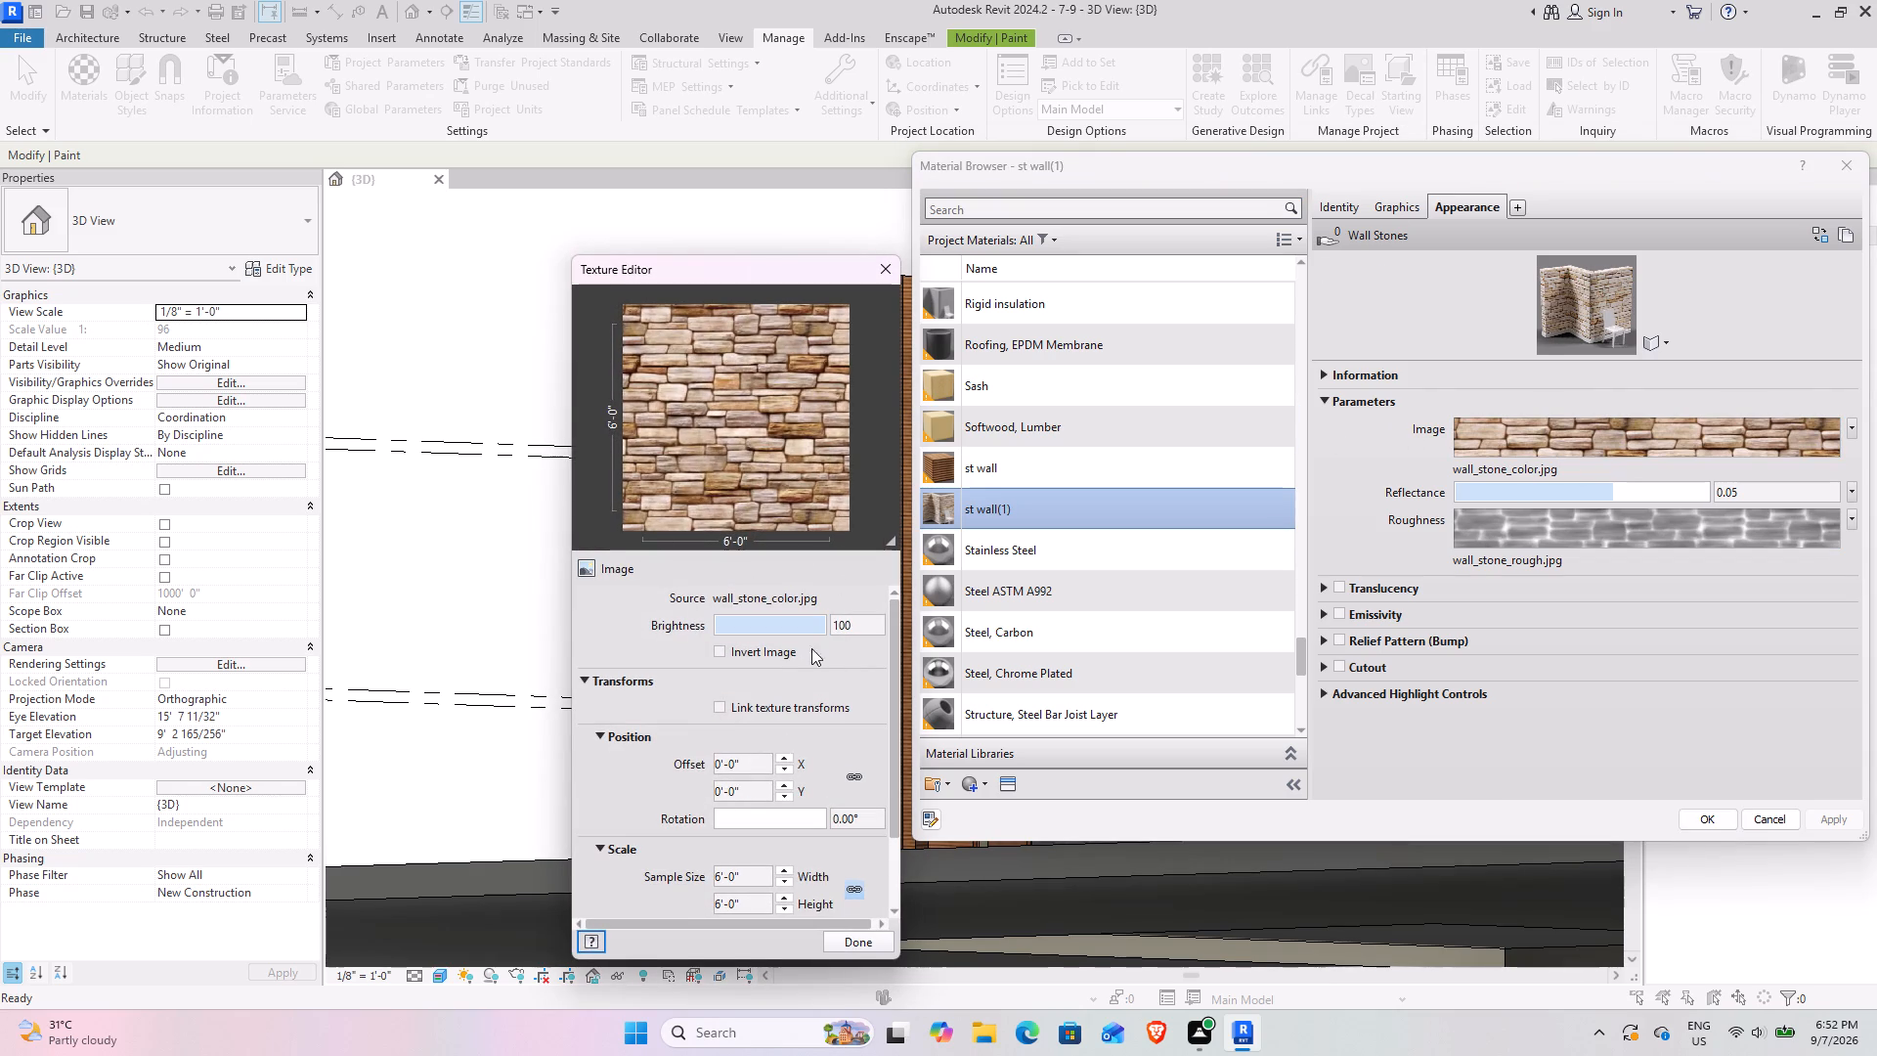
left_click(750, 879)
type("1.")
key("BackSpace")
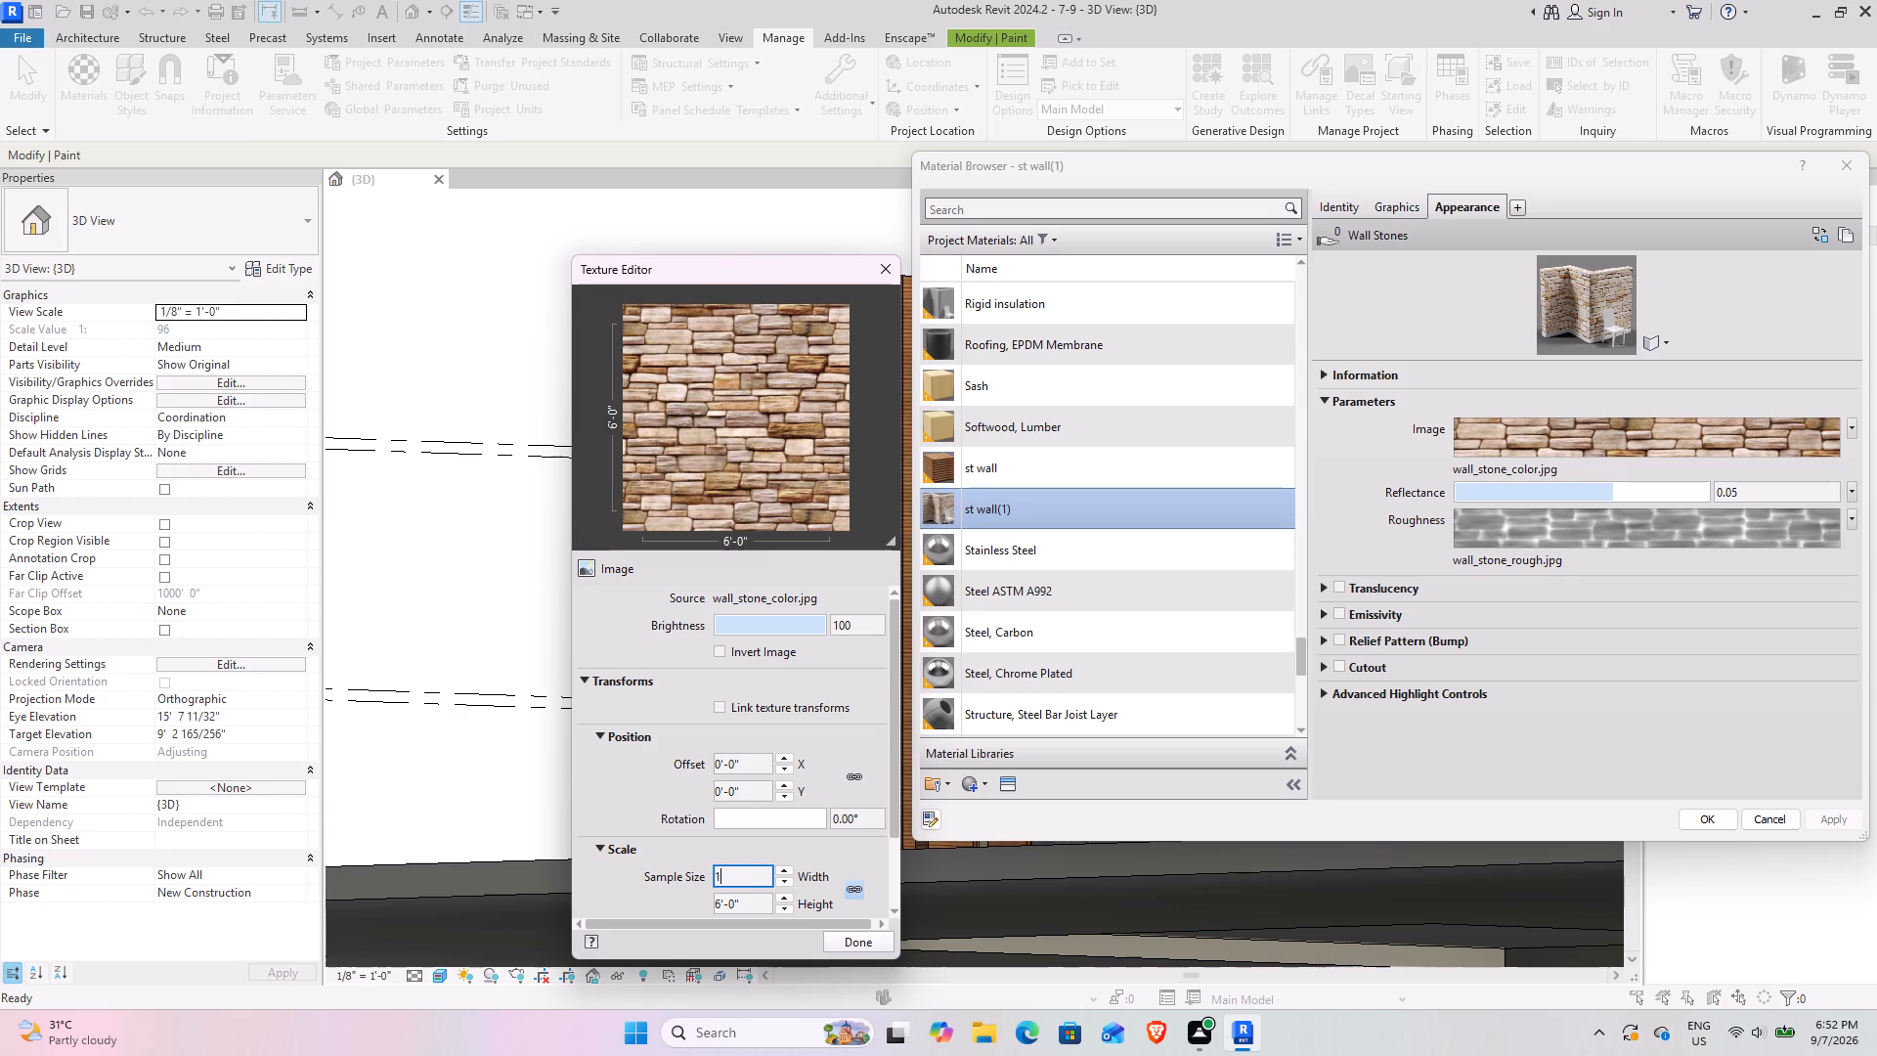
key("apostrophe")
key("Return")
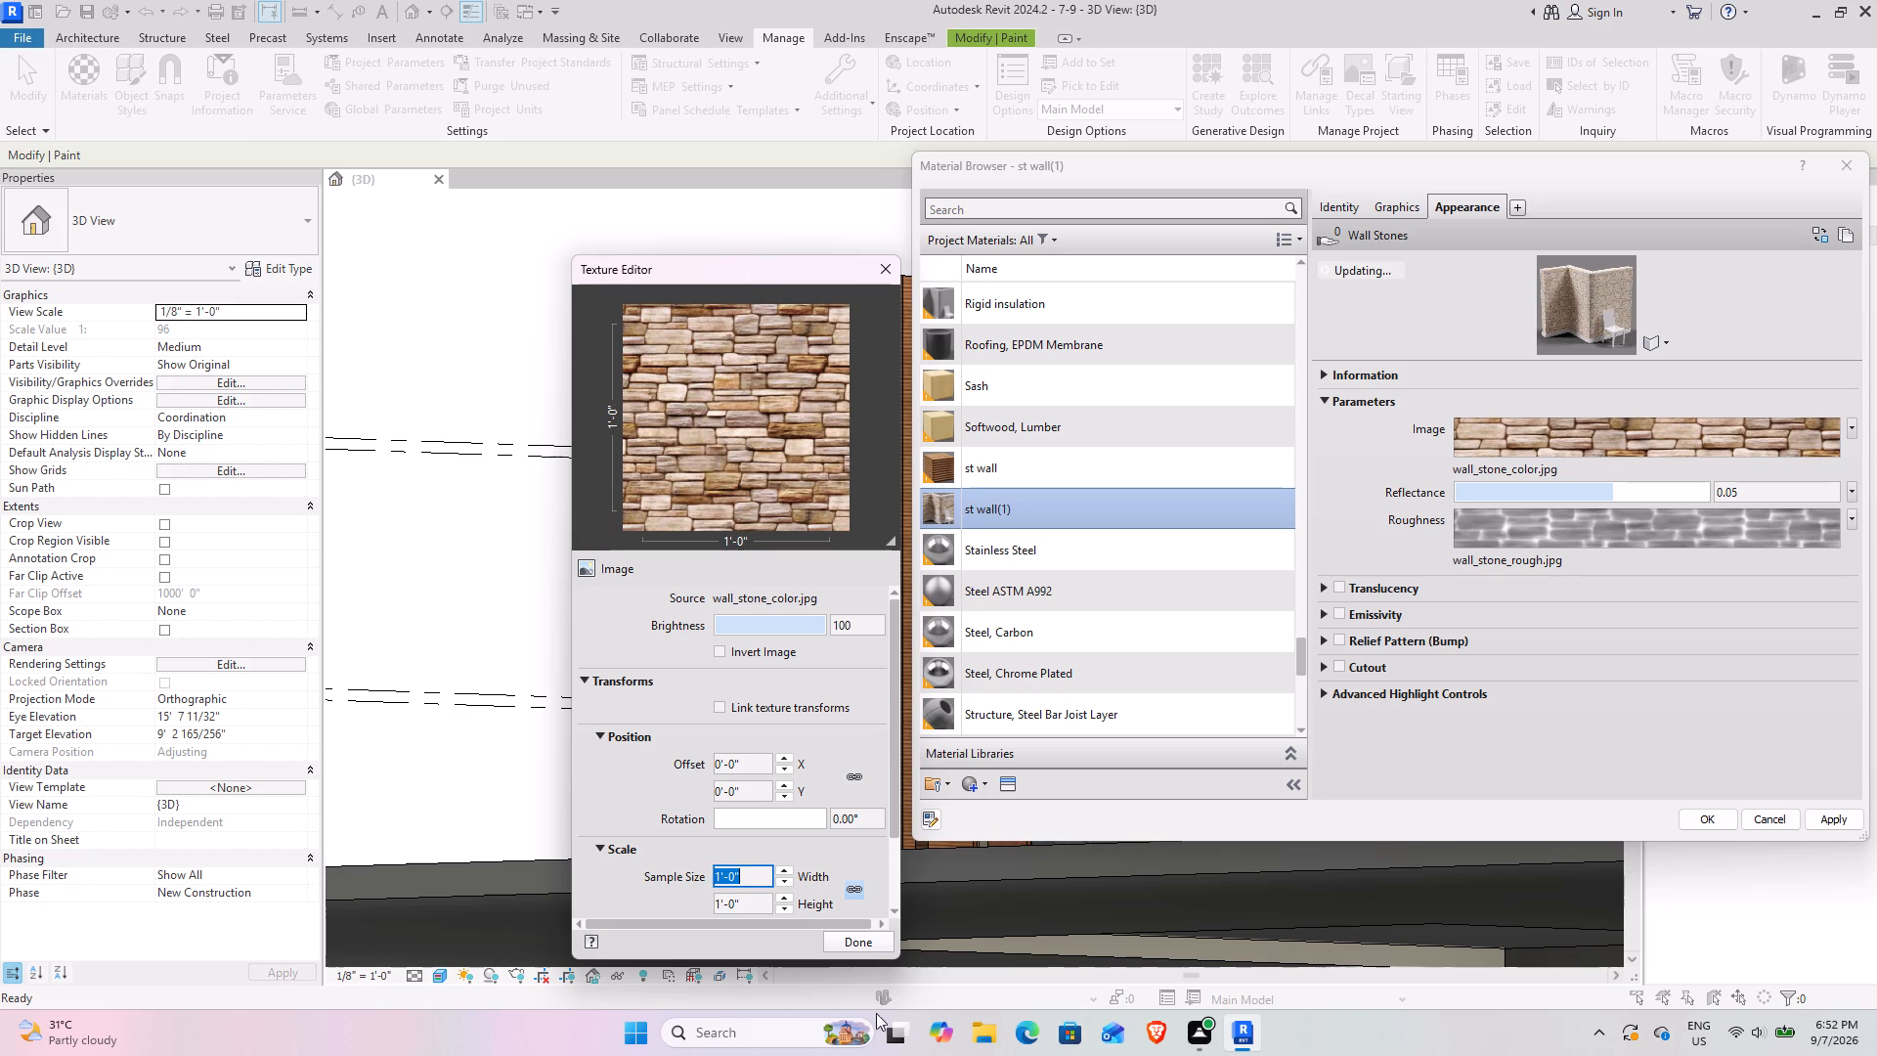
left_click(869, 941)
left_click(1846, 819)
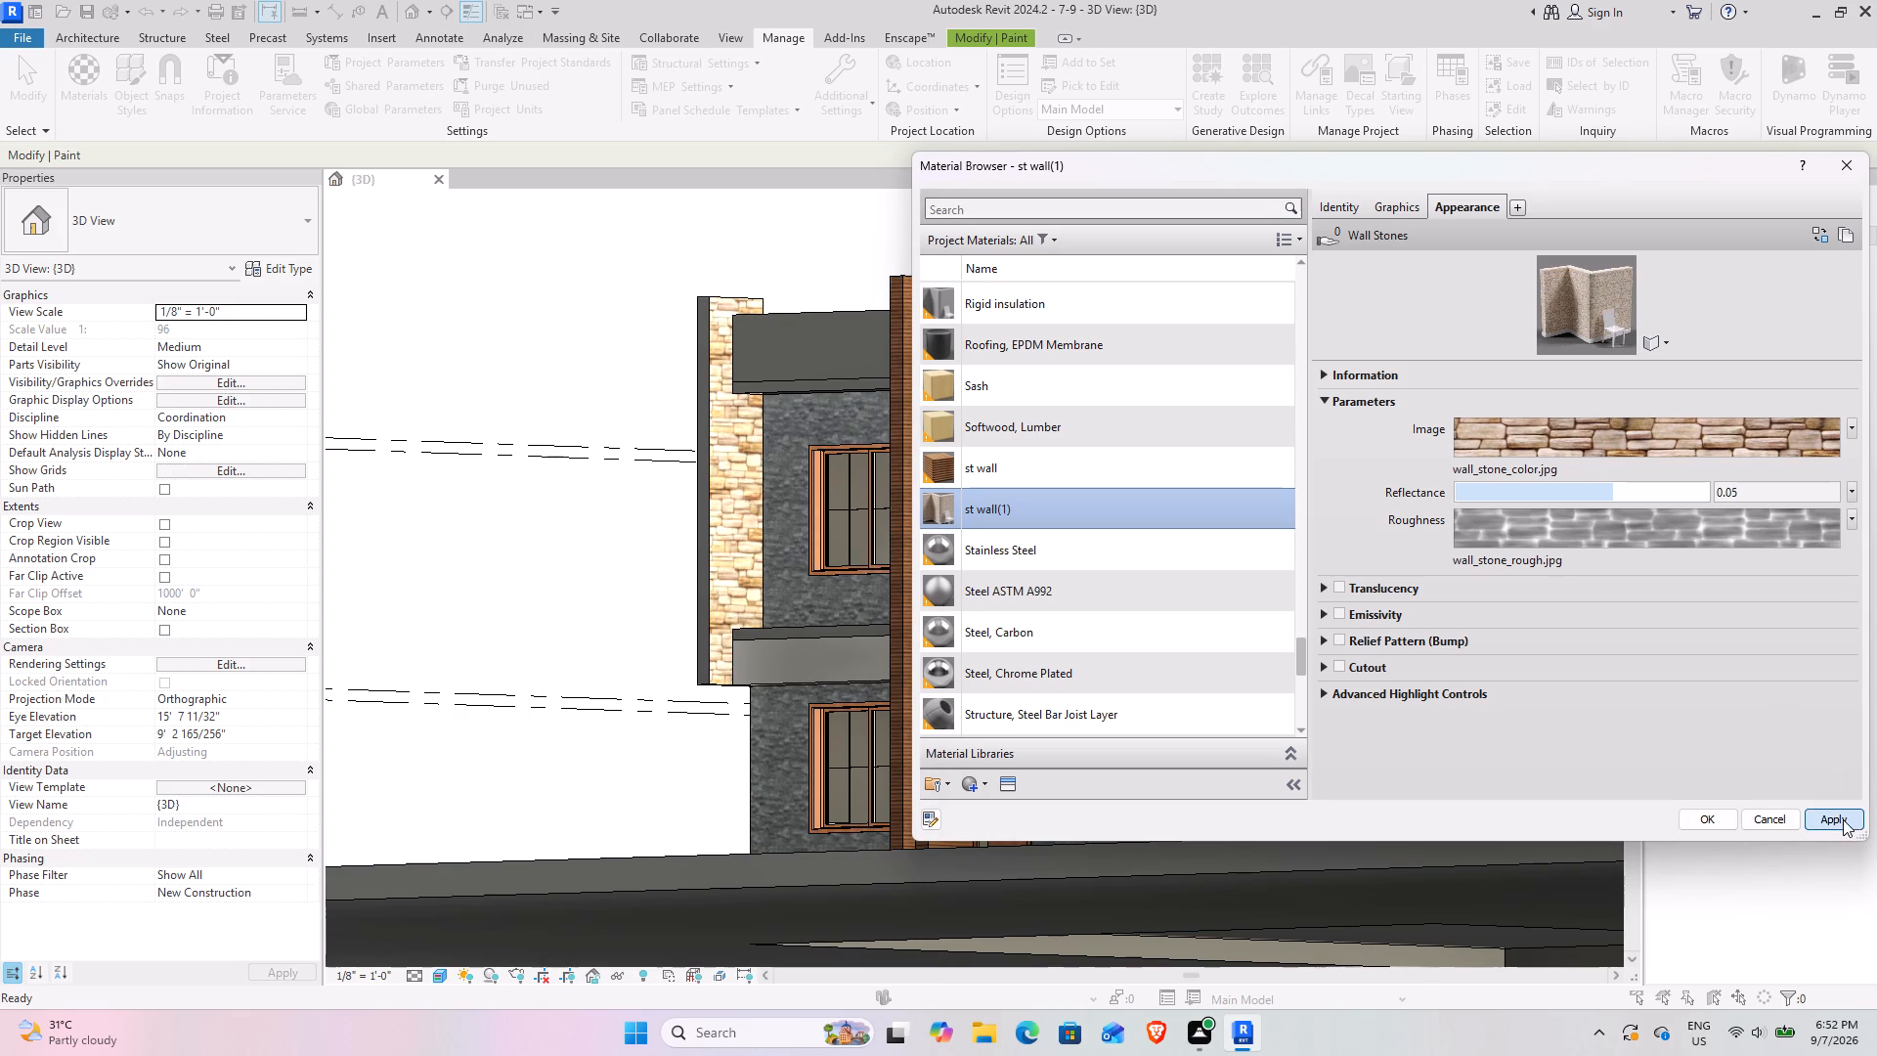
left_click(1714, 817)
Examine the scale of the stone texture on the painted fin wall against the adjoining dark stone wall.
scroll(747, 506, "up", 7)
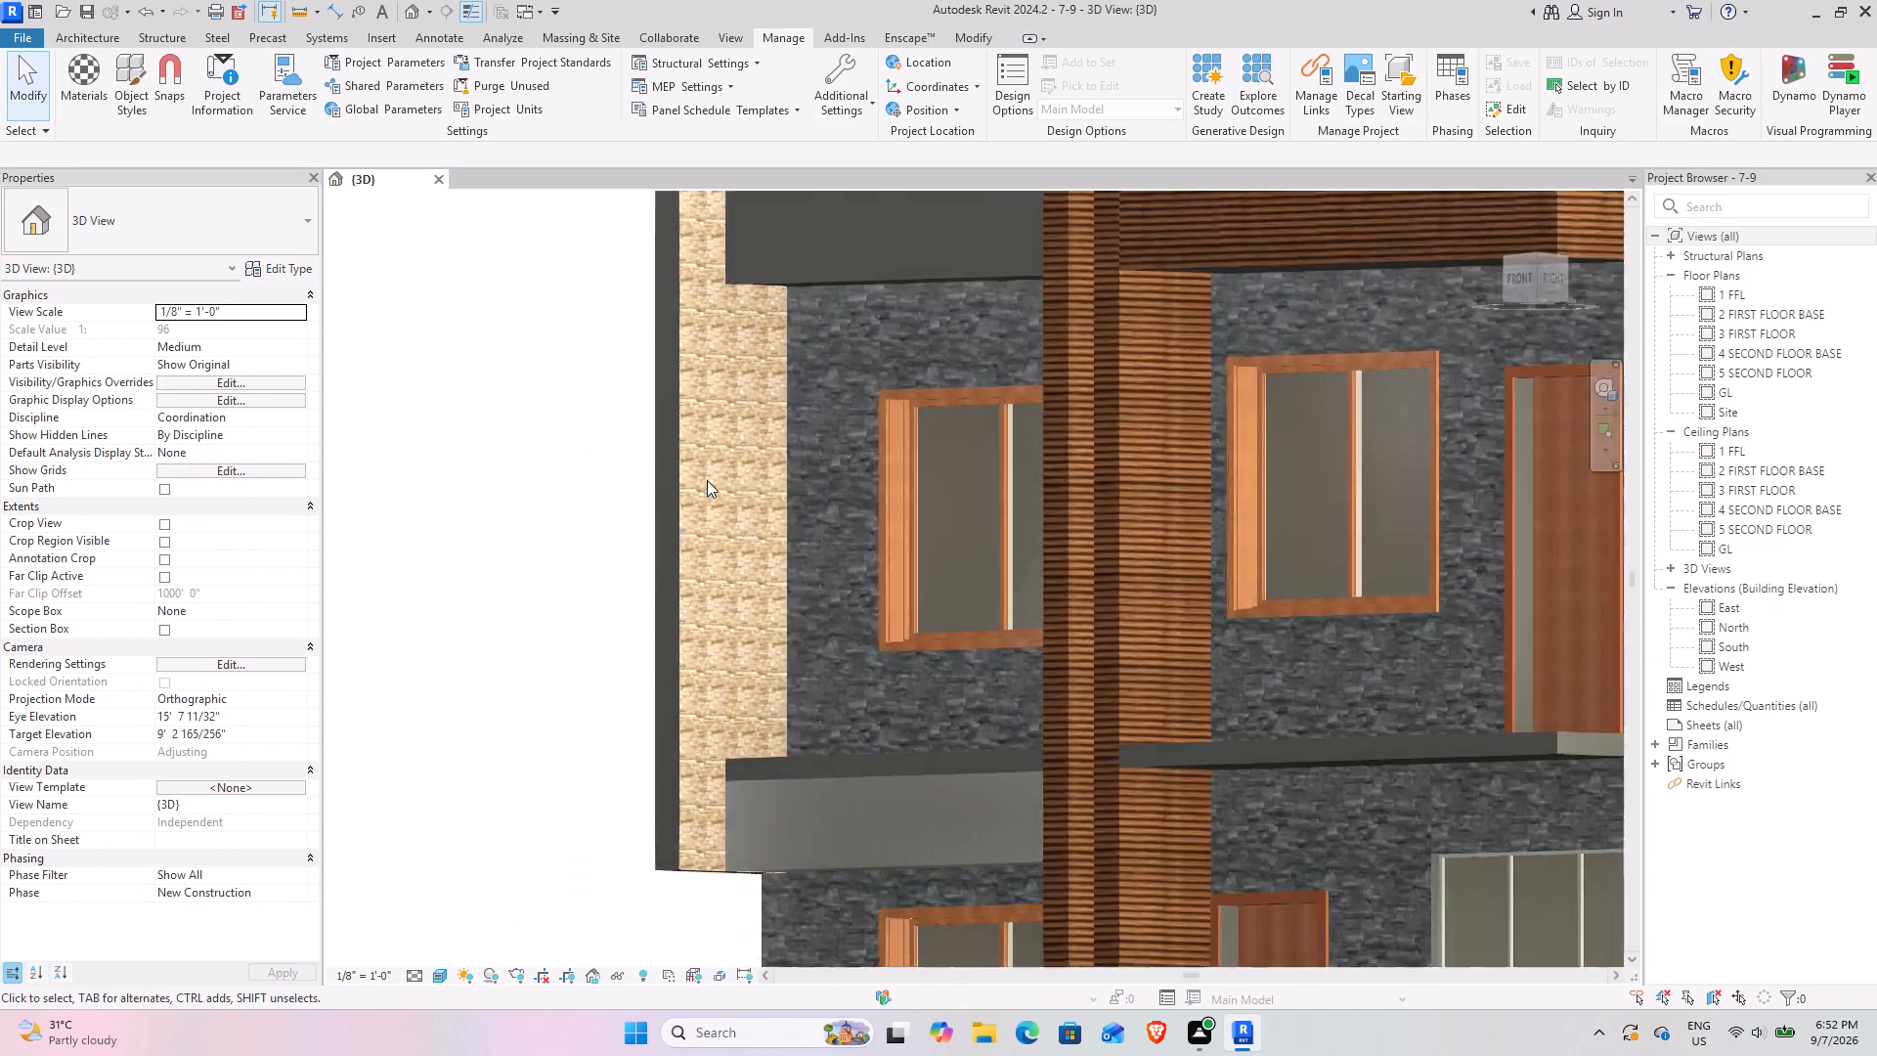
scroll(707, 480, "up", 8)
scroll(707, 479, "down", 9)
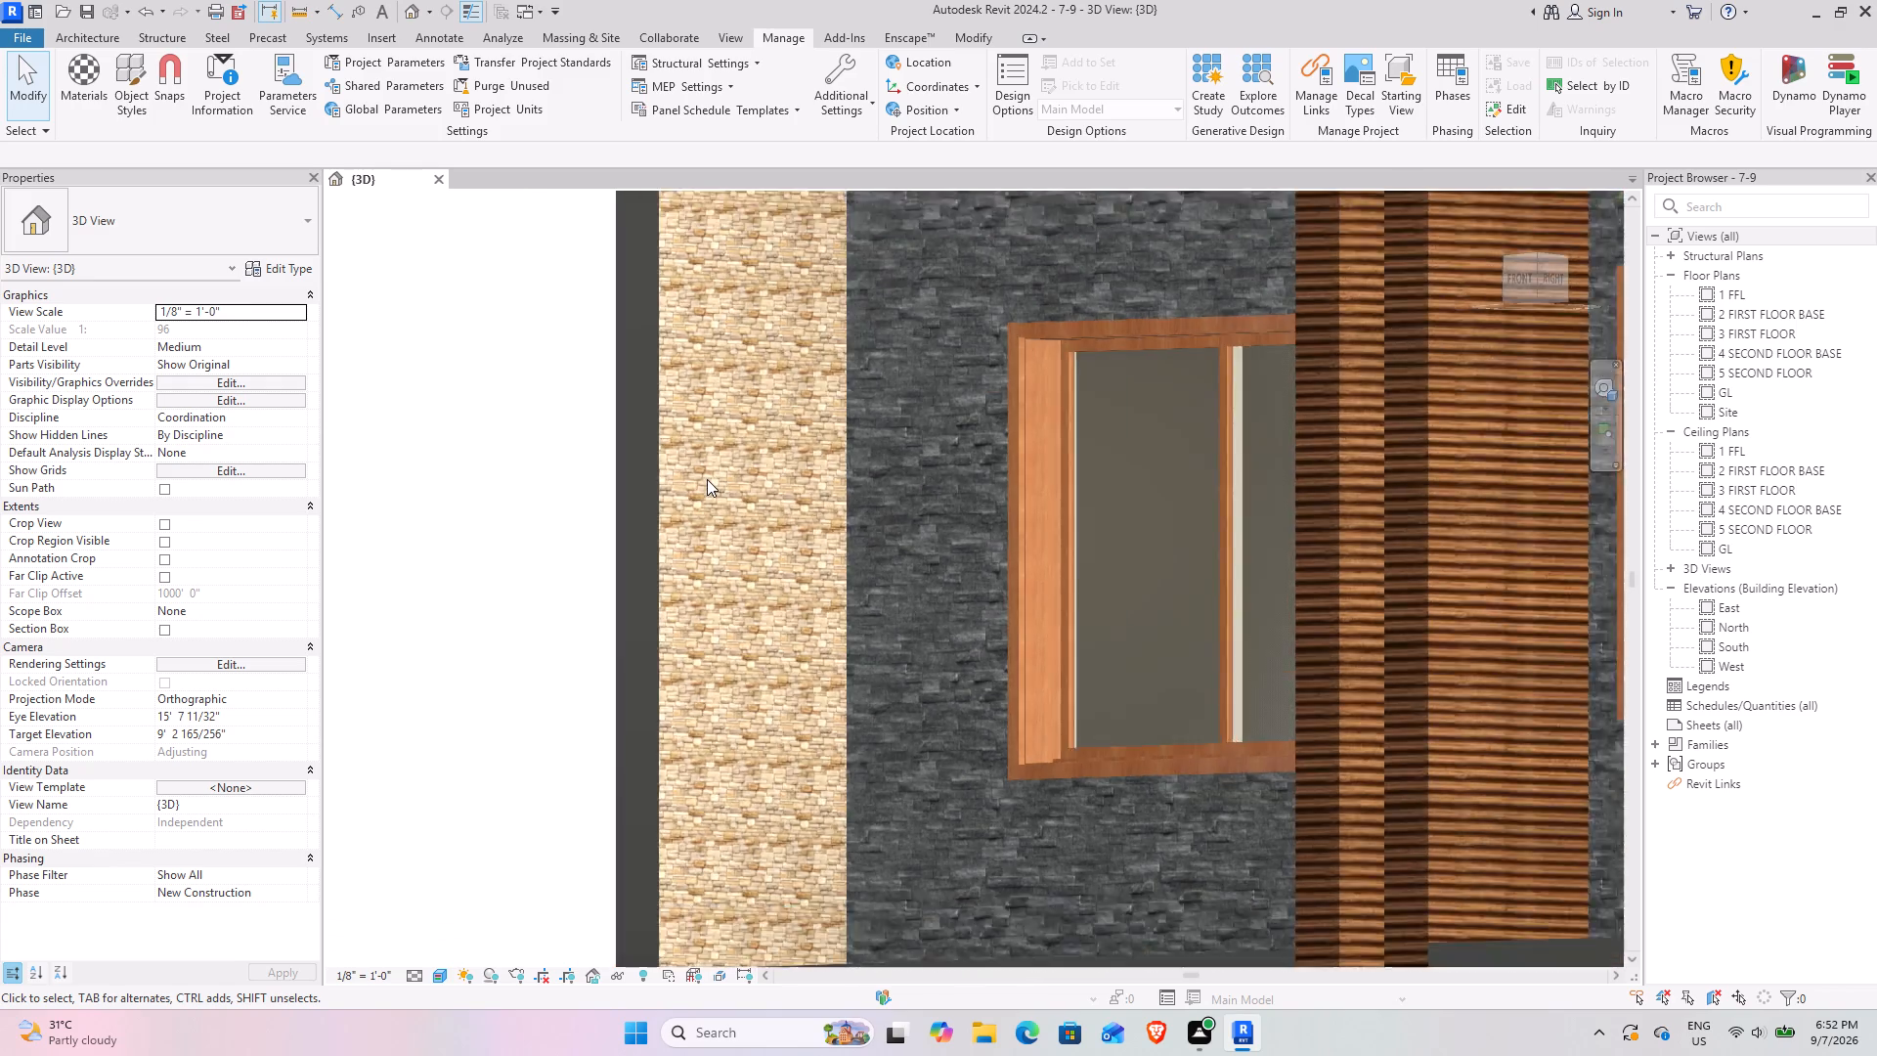
scroll(707, 479, "down", 6)
scroll(721, 432, "up", 13)
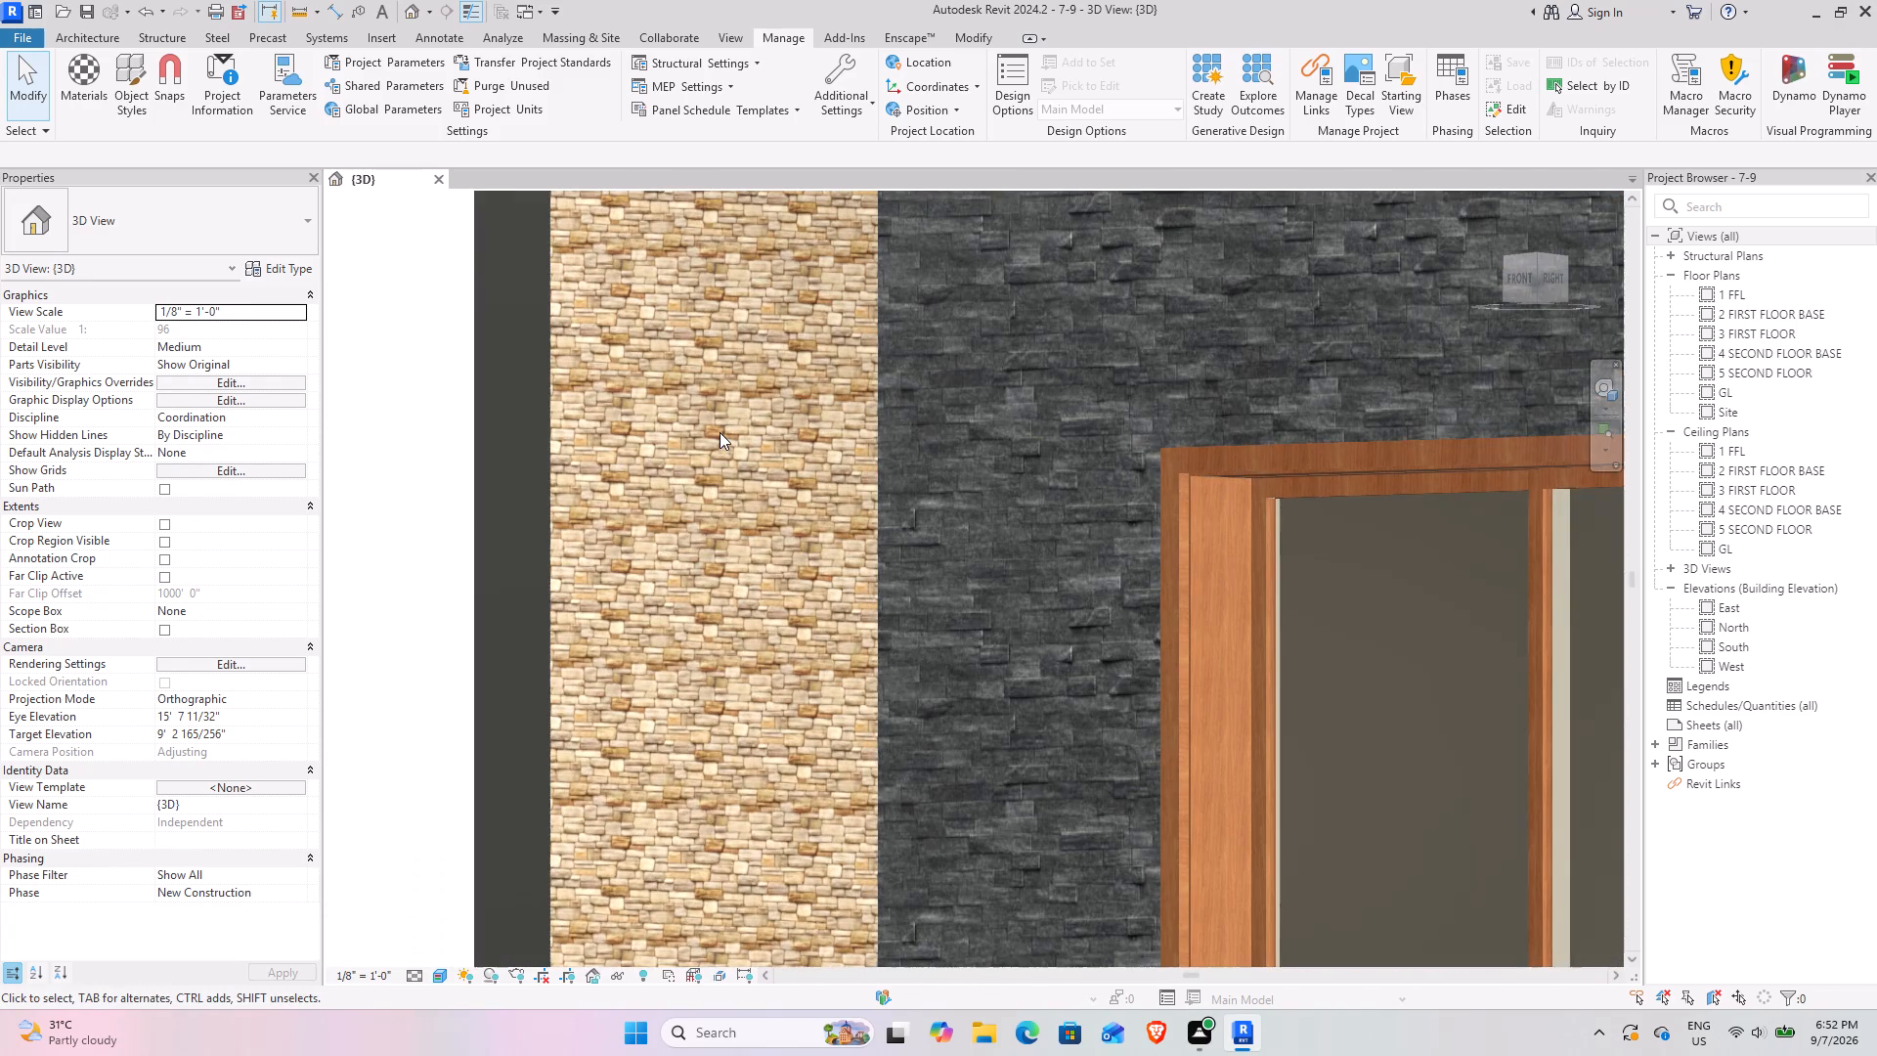
scroll(720, 432, "up", 4)
scroll(720, 432, "down", 8)
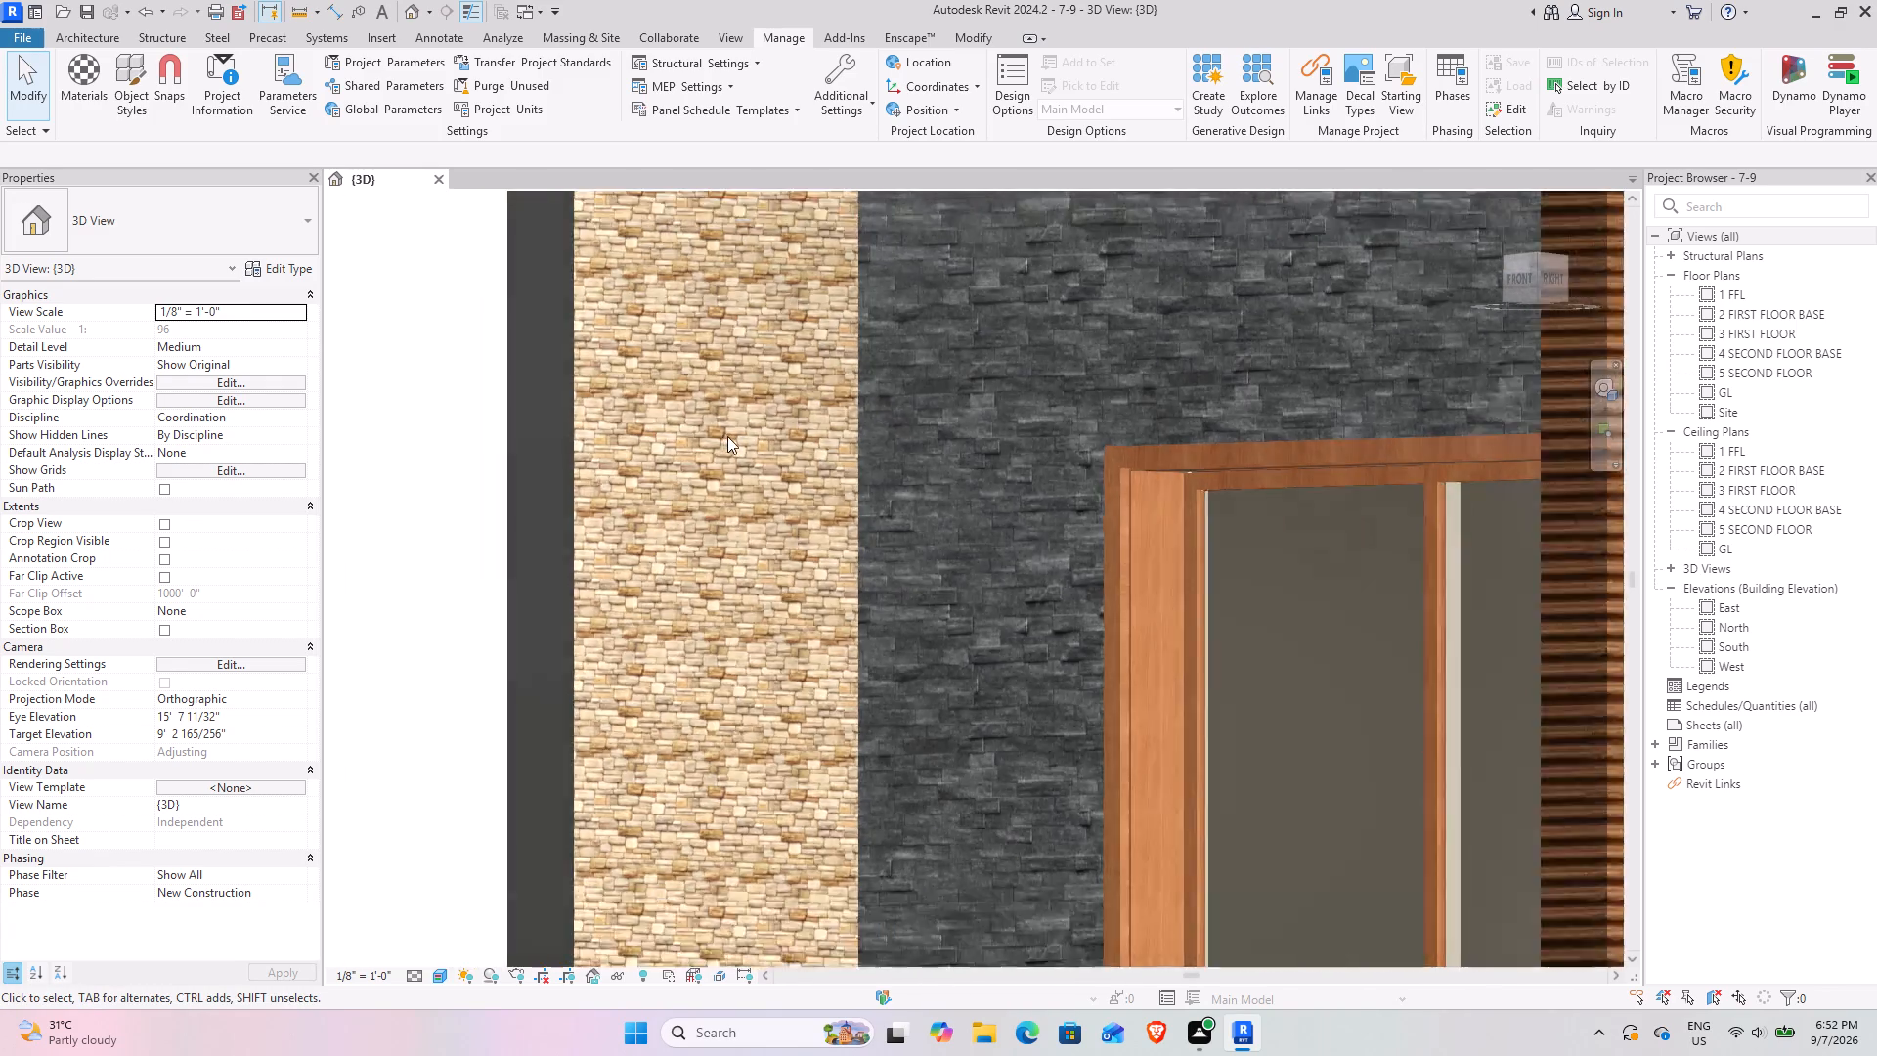
scroll(727, 436, "down", 5)
middle_click_drag(749, 520, 694, 624)
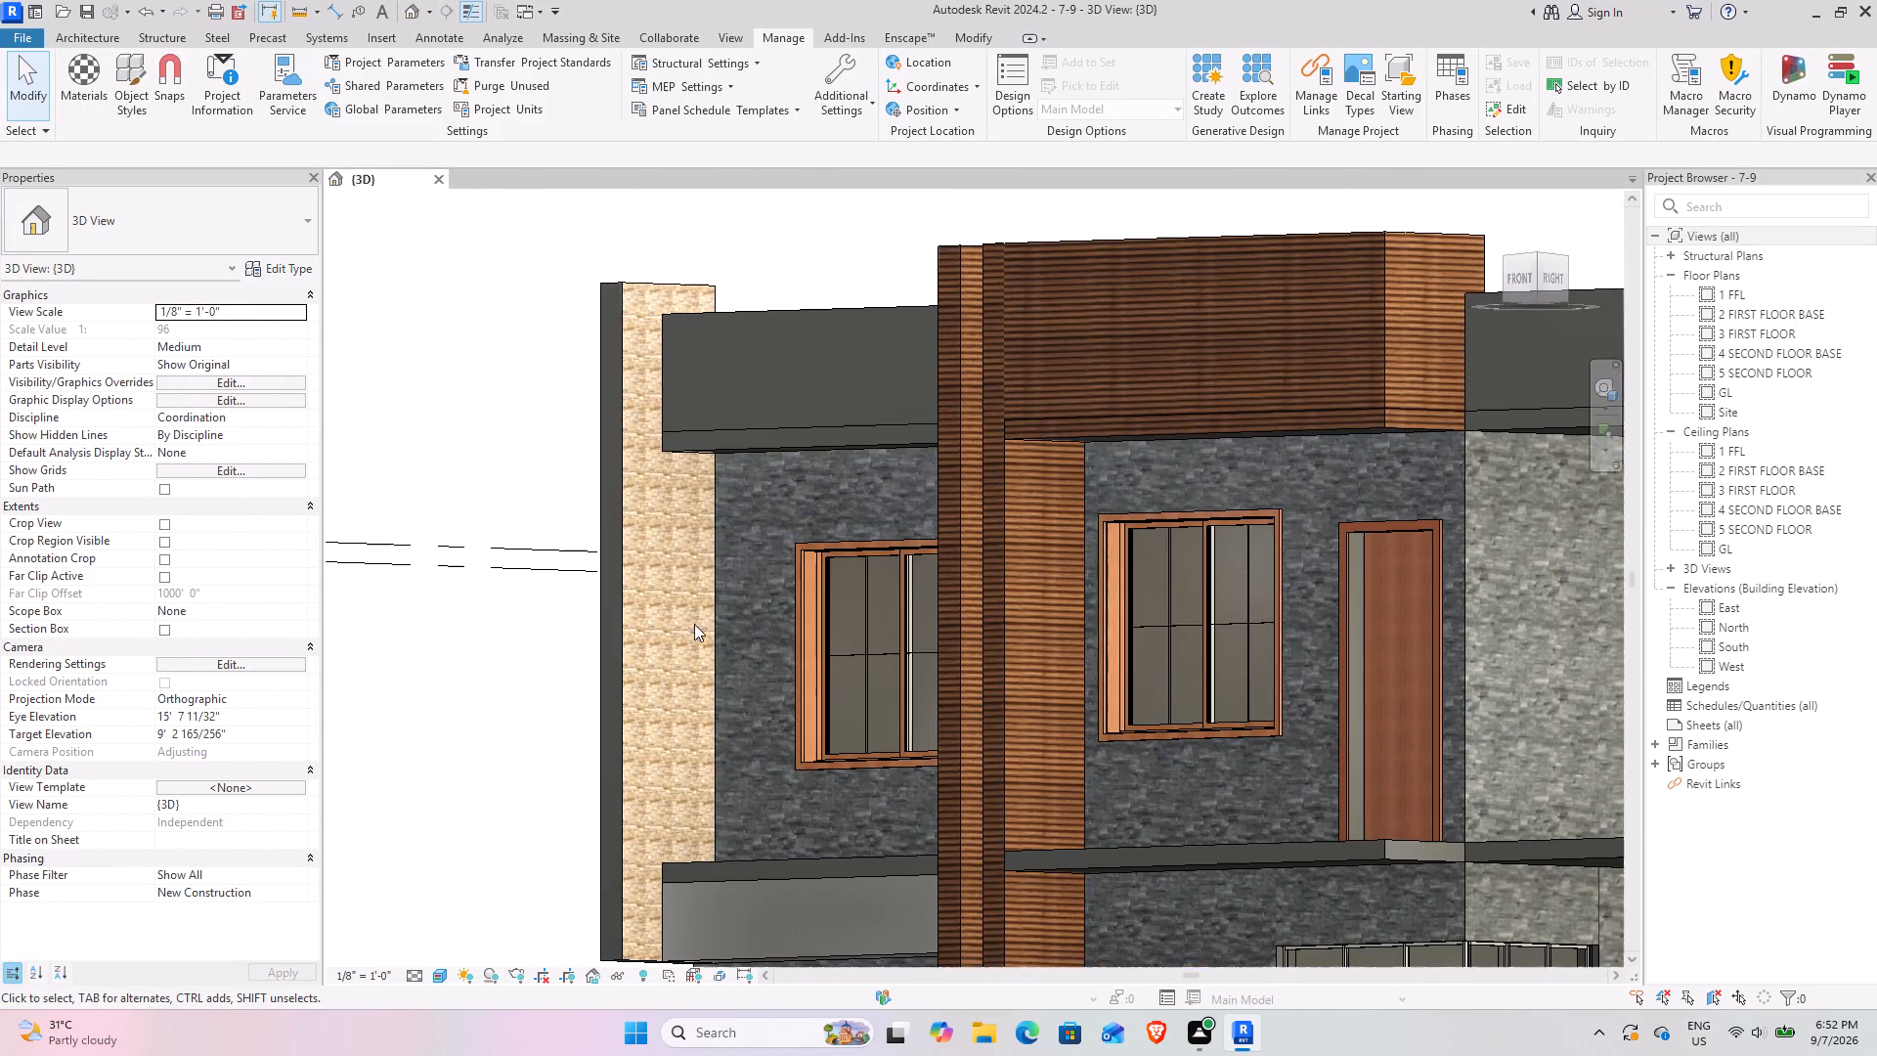
scroll(669, 582, "down", 4)
scroll(635, 526, "up", 13)
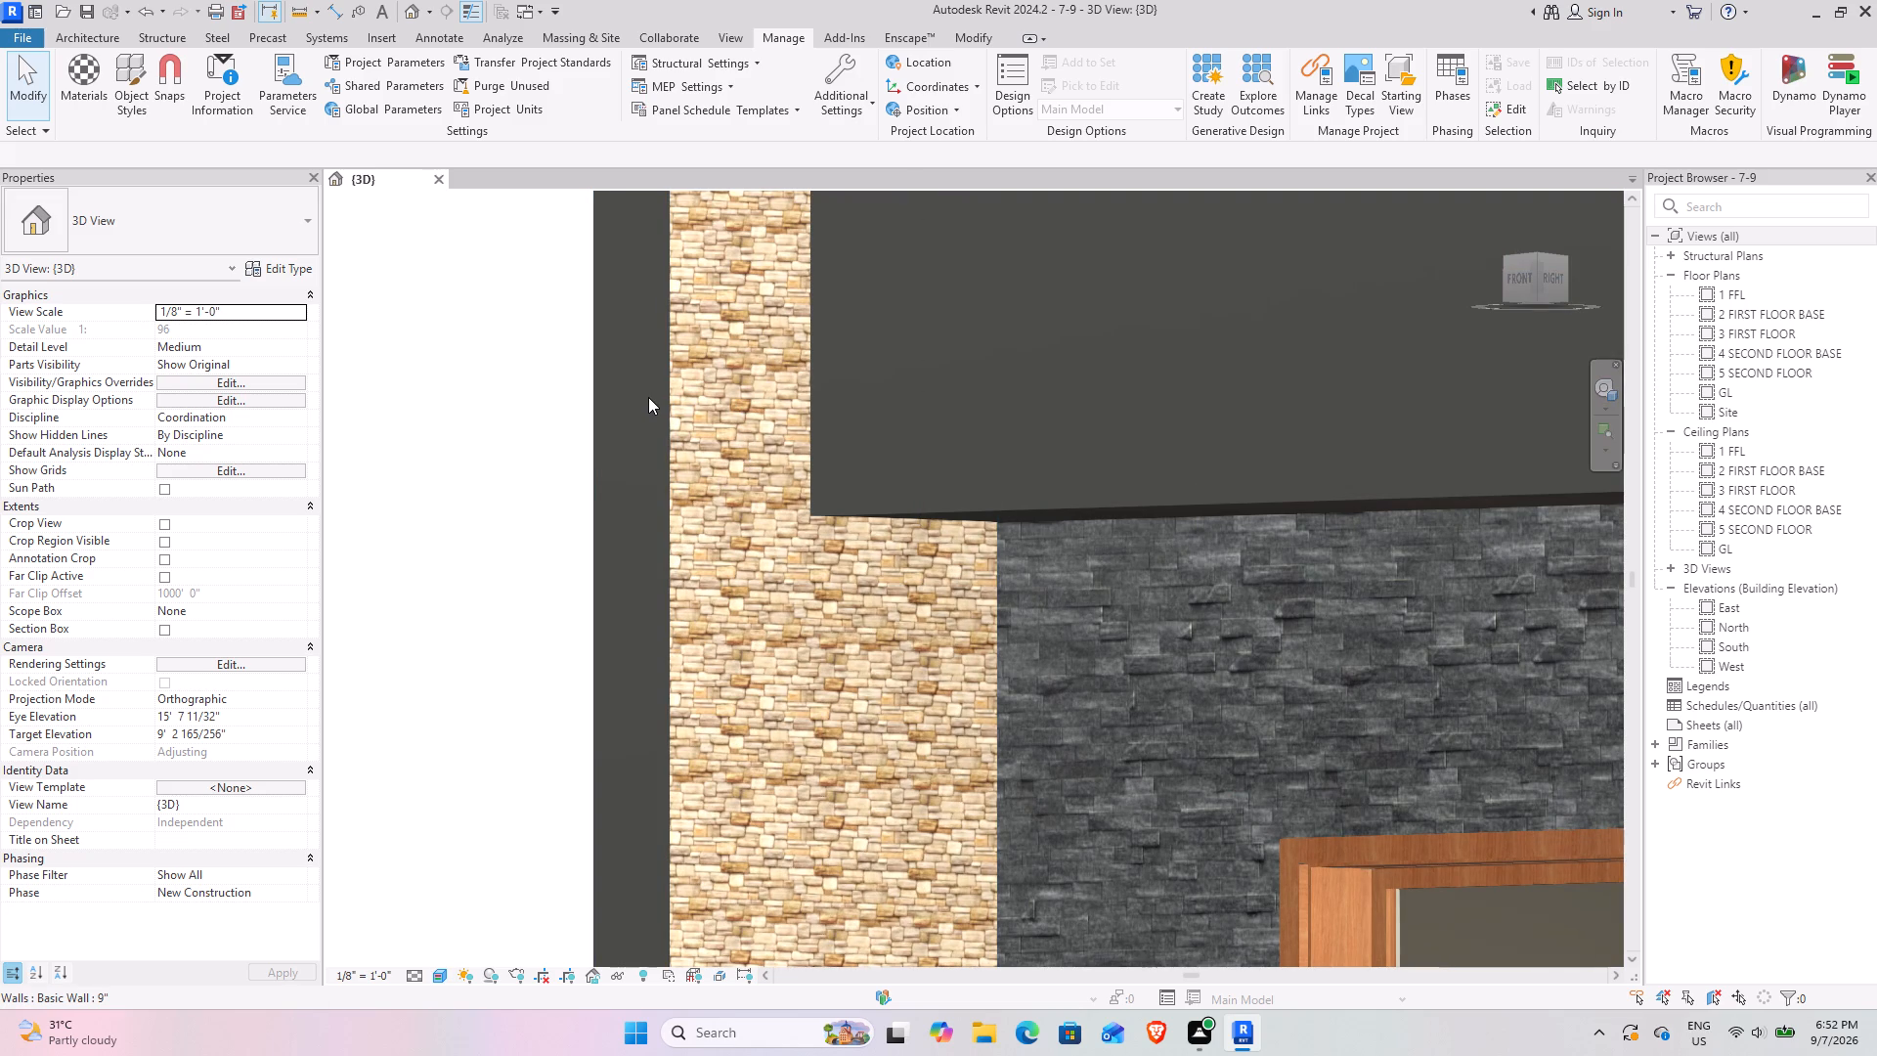
scroll(725, 419, "down", 5)
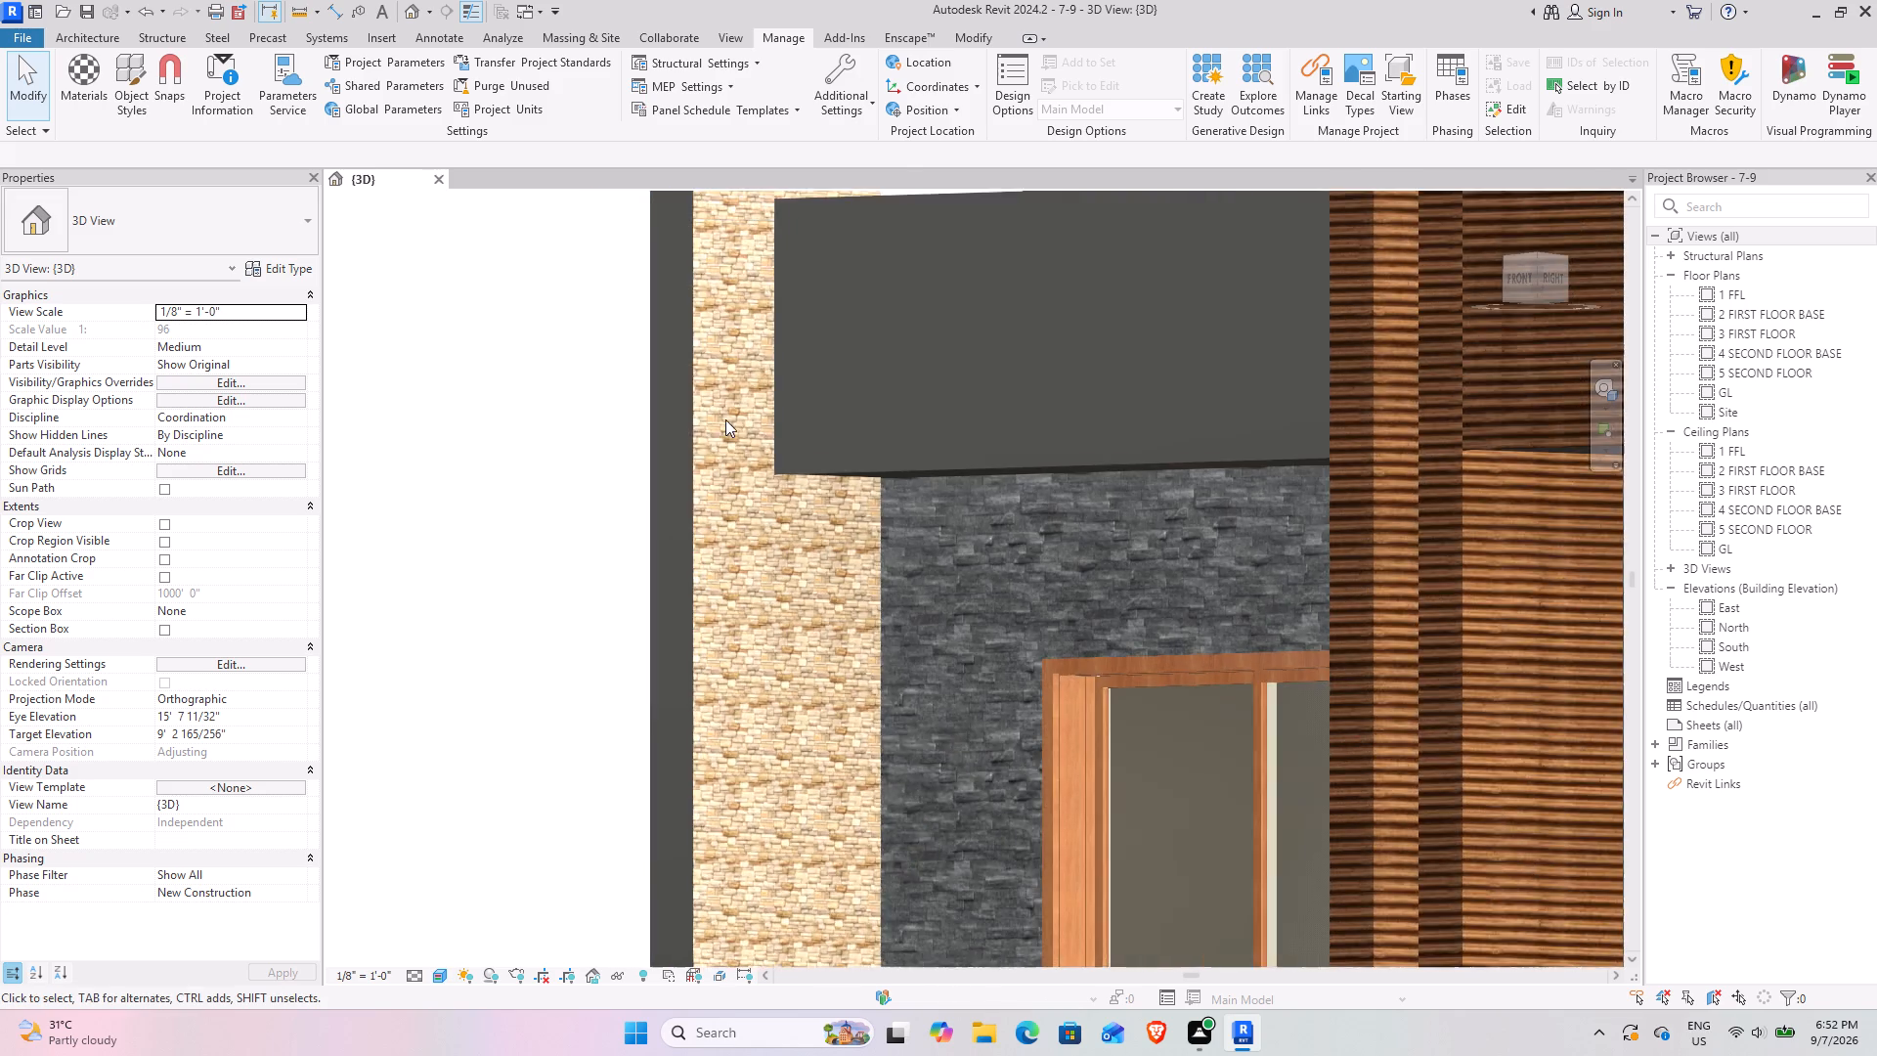
scroll(725, 419, "down", 2)
Set the sample size of the st wall(1) appearance image to 2'-0" and apply the material change.
left_click(84, 83)
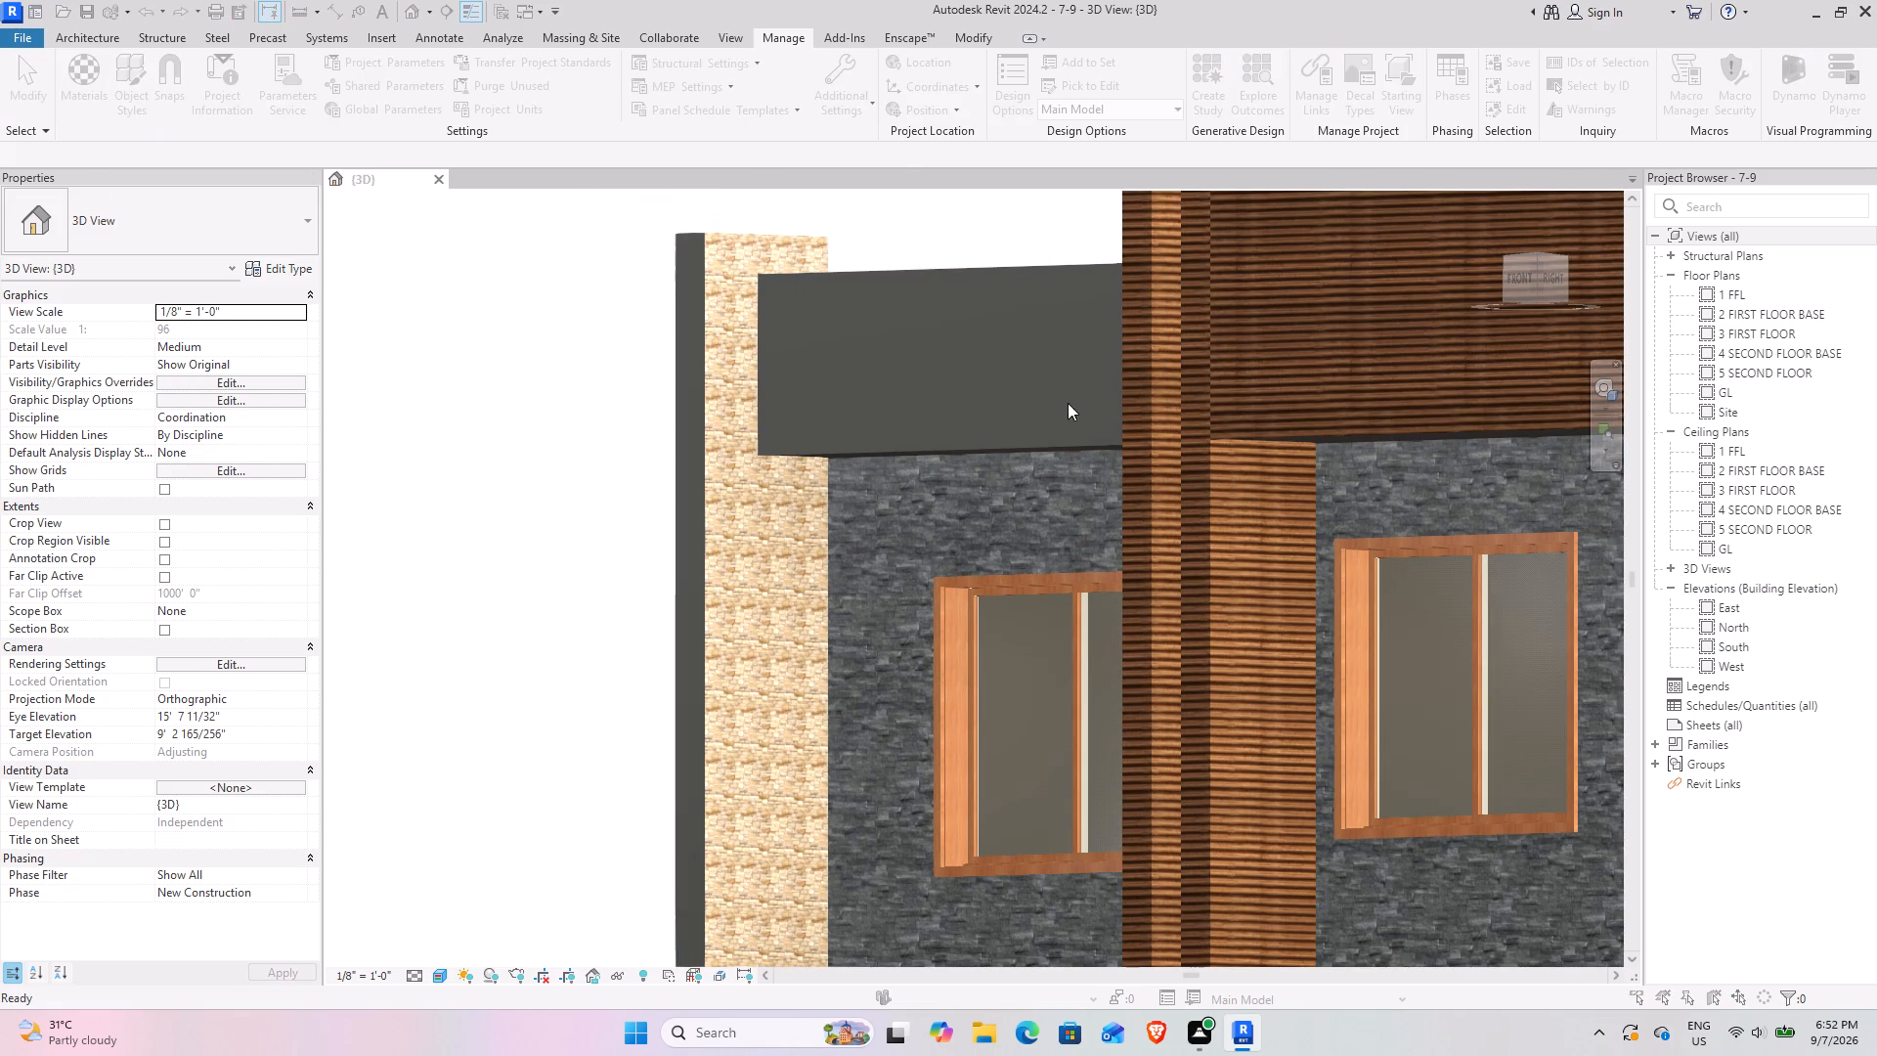
left_click(1509, 442)
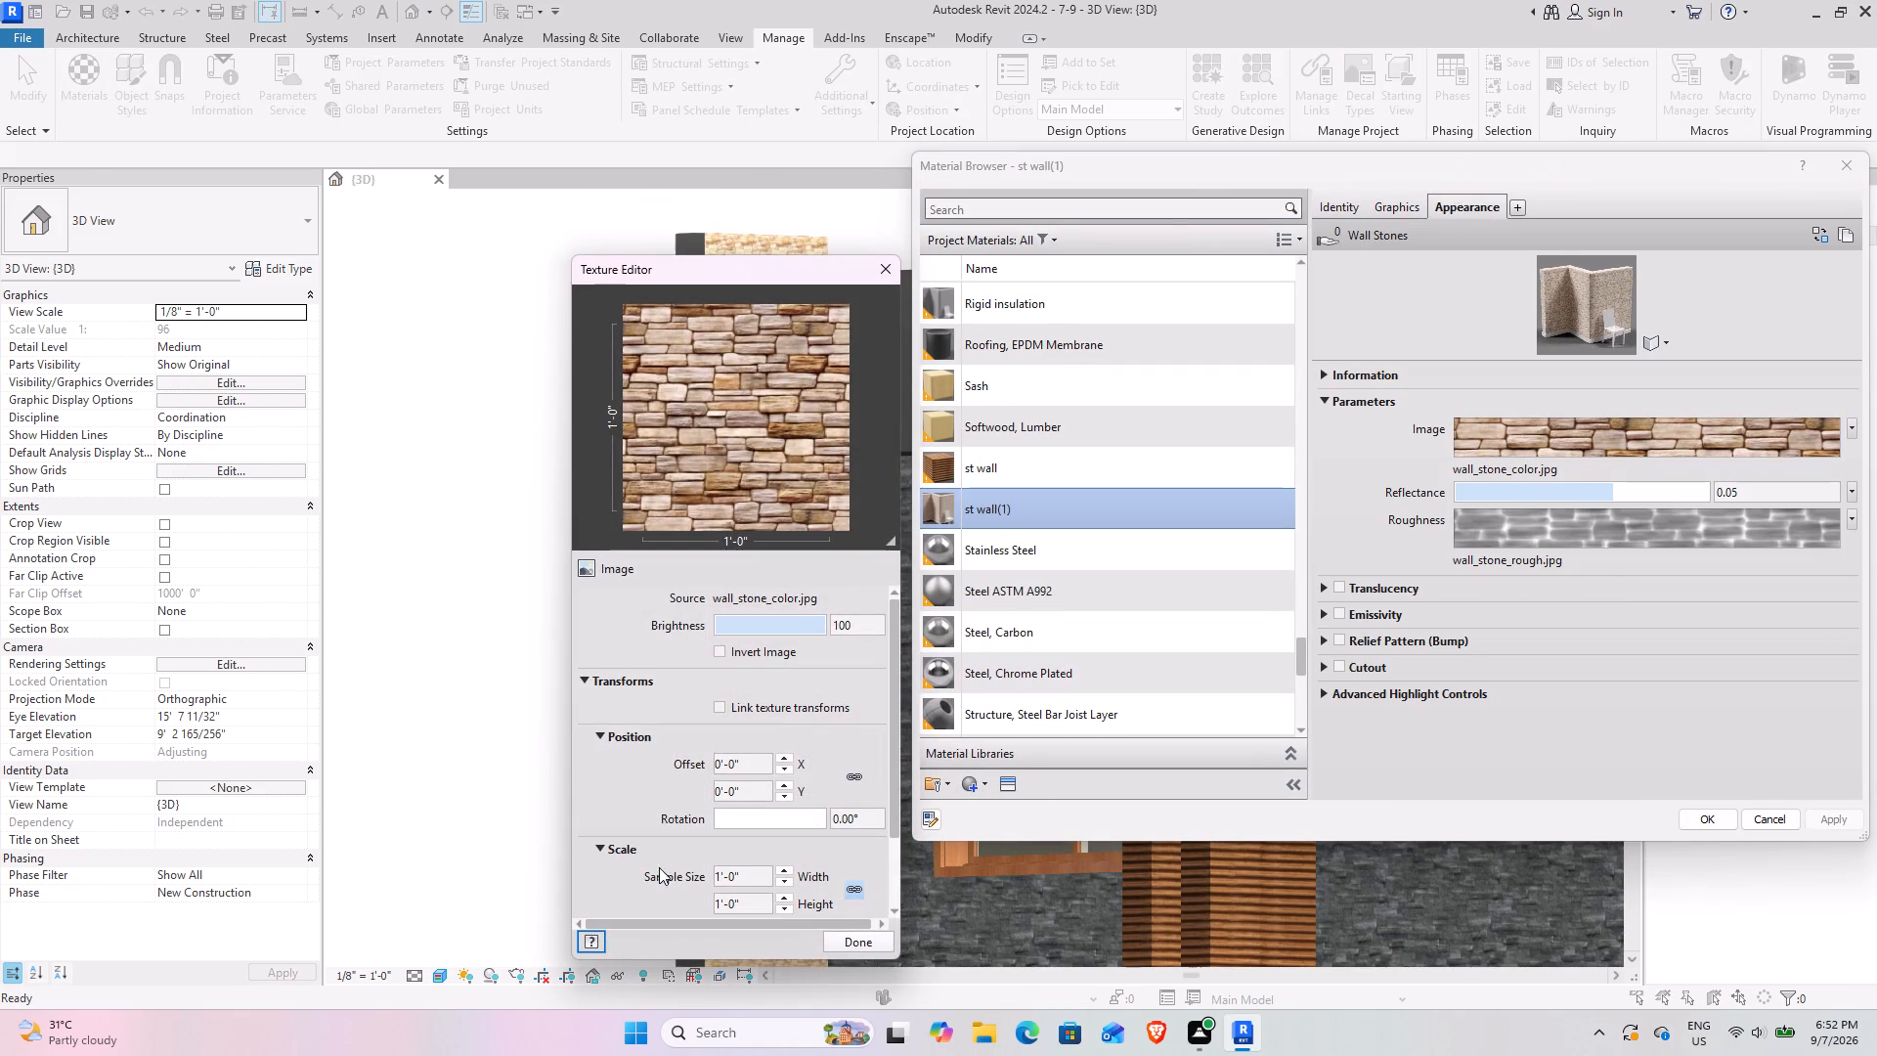
left_click(754, 876)
type("2'")
key("Return")
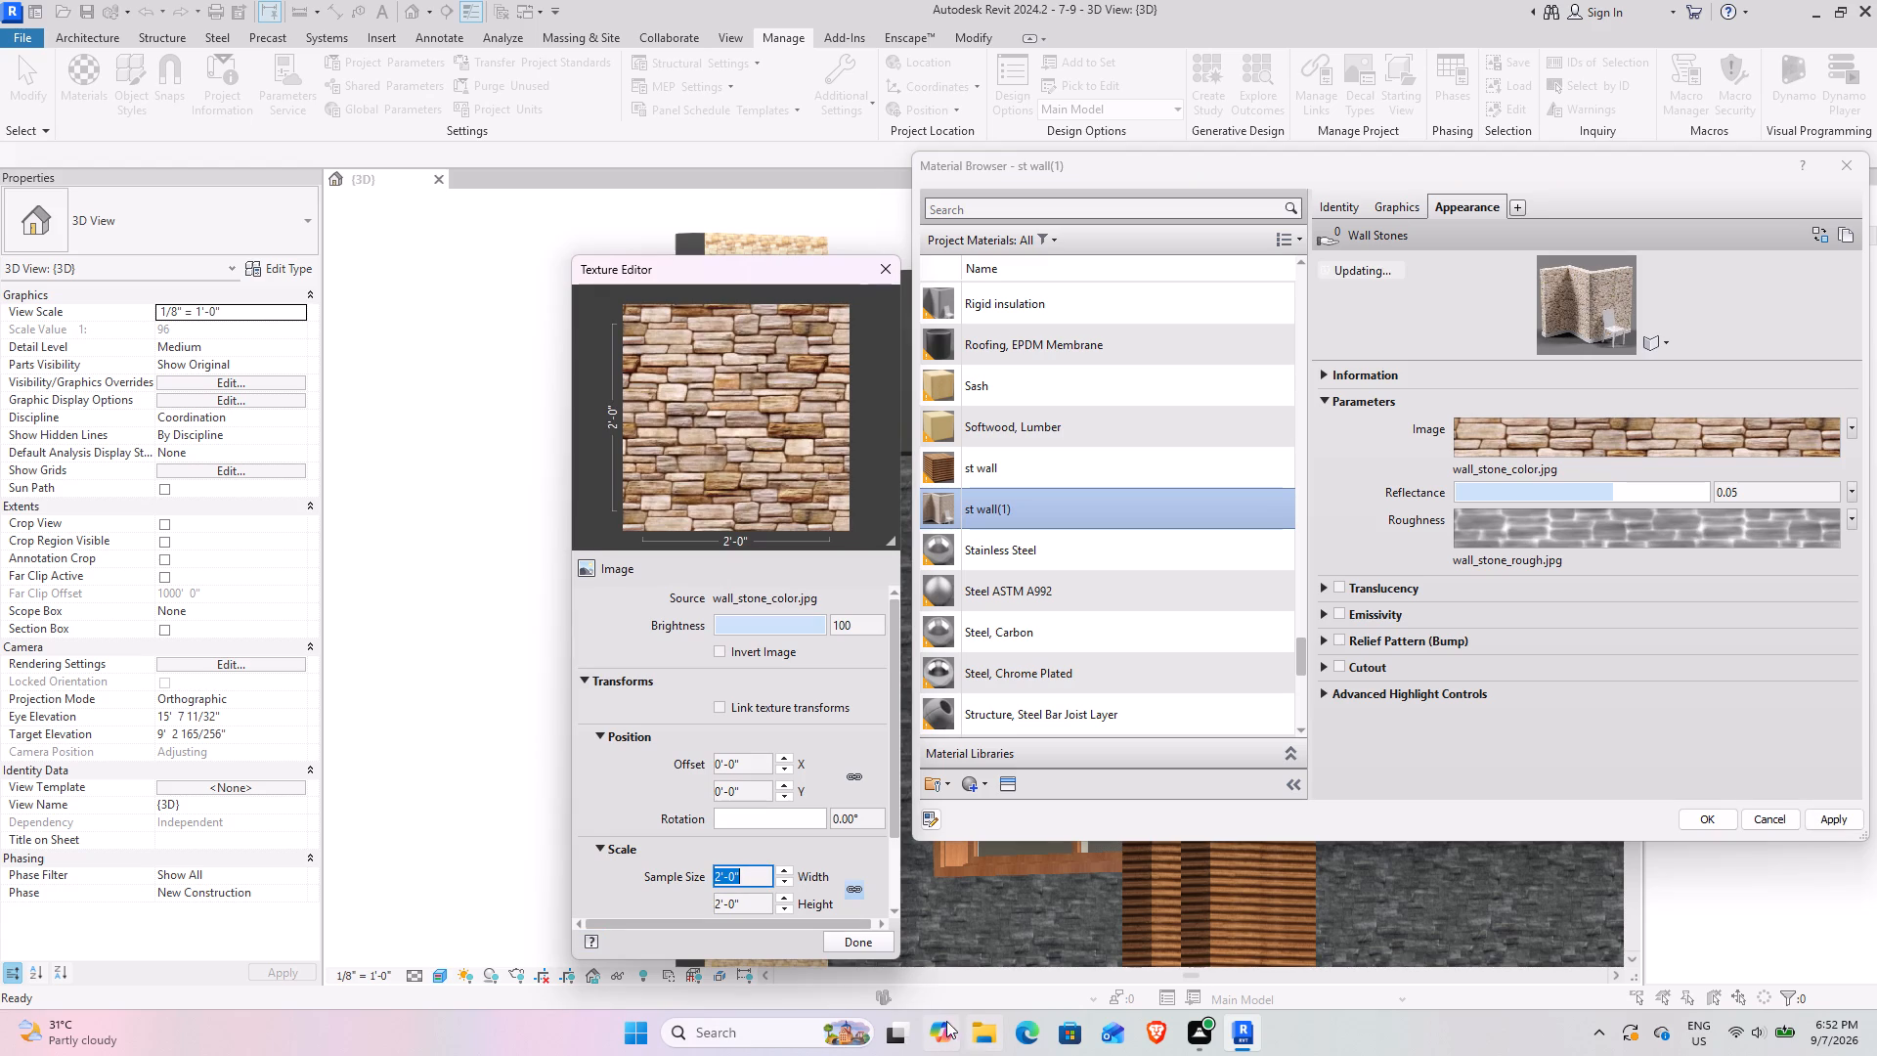
left_click(870, 946)
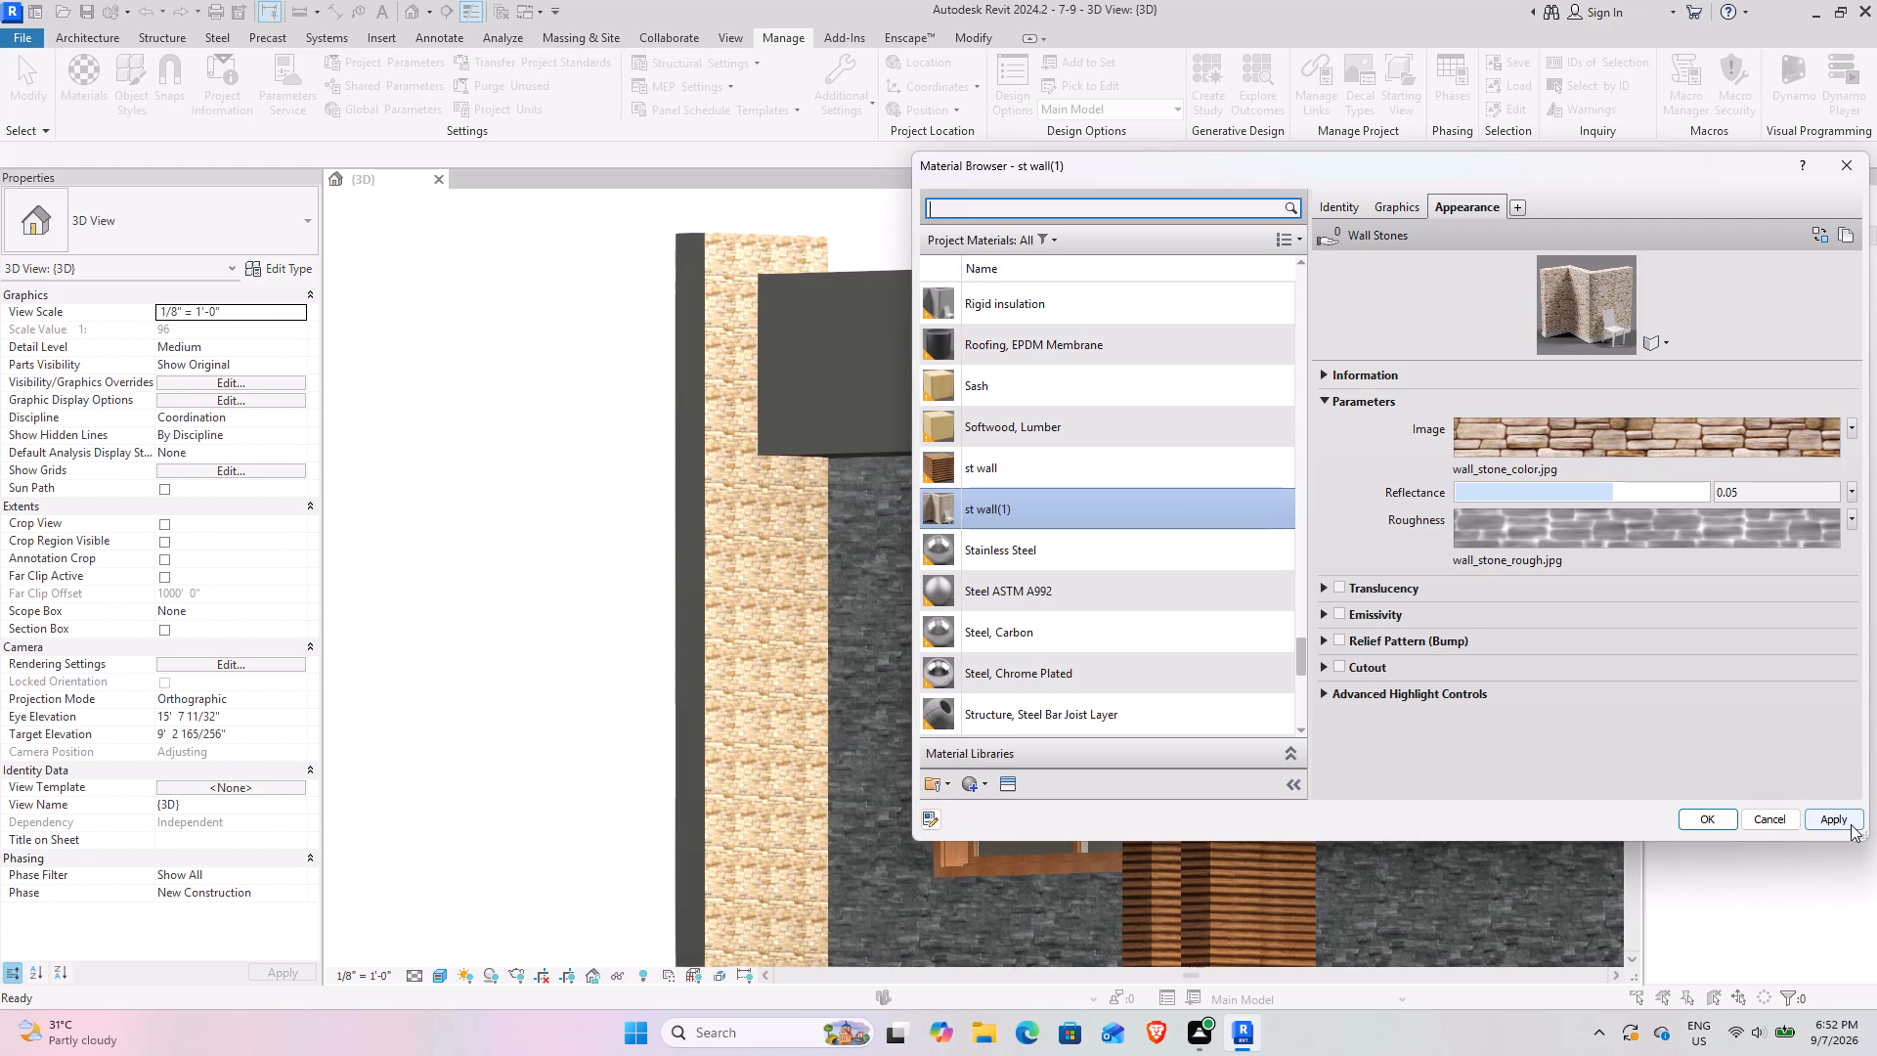
left_click(1851, 824)
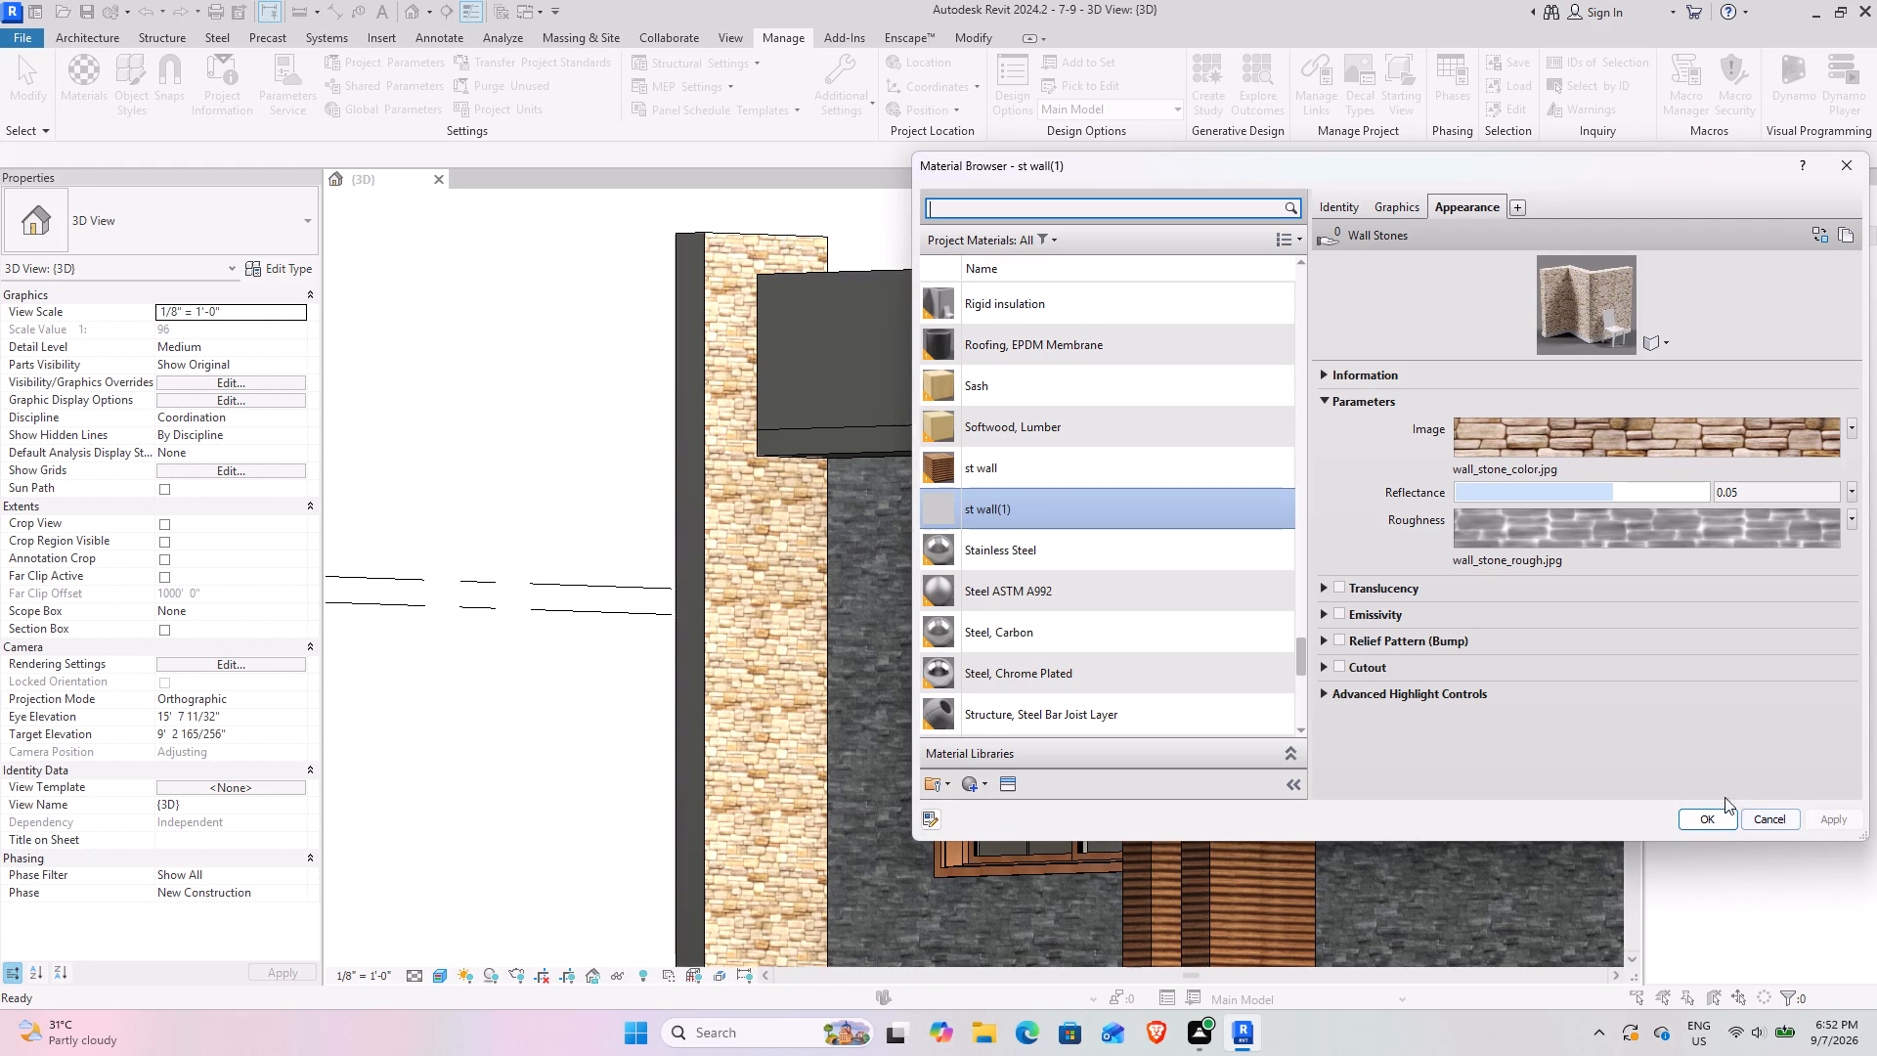
left_click(1709, 817)
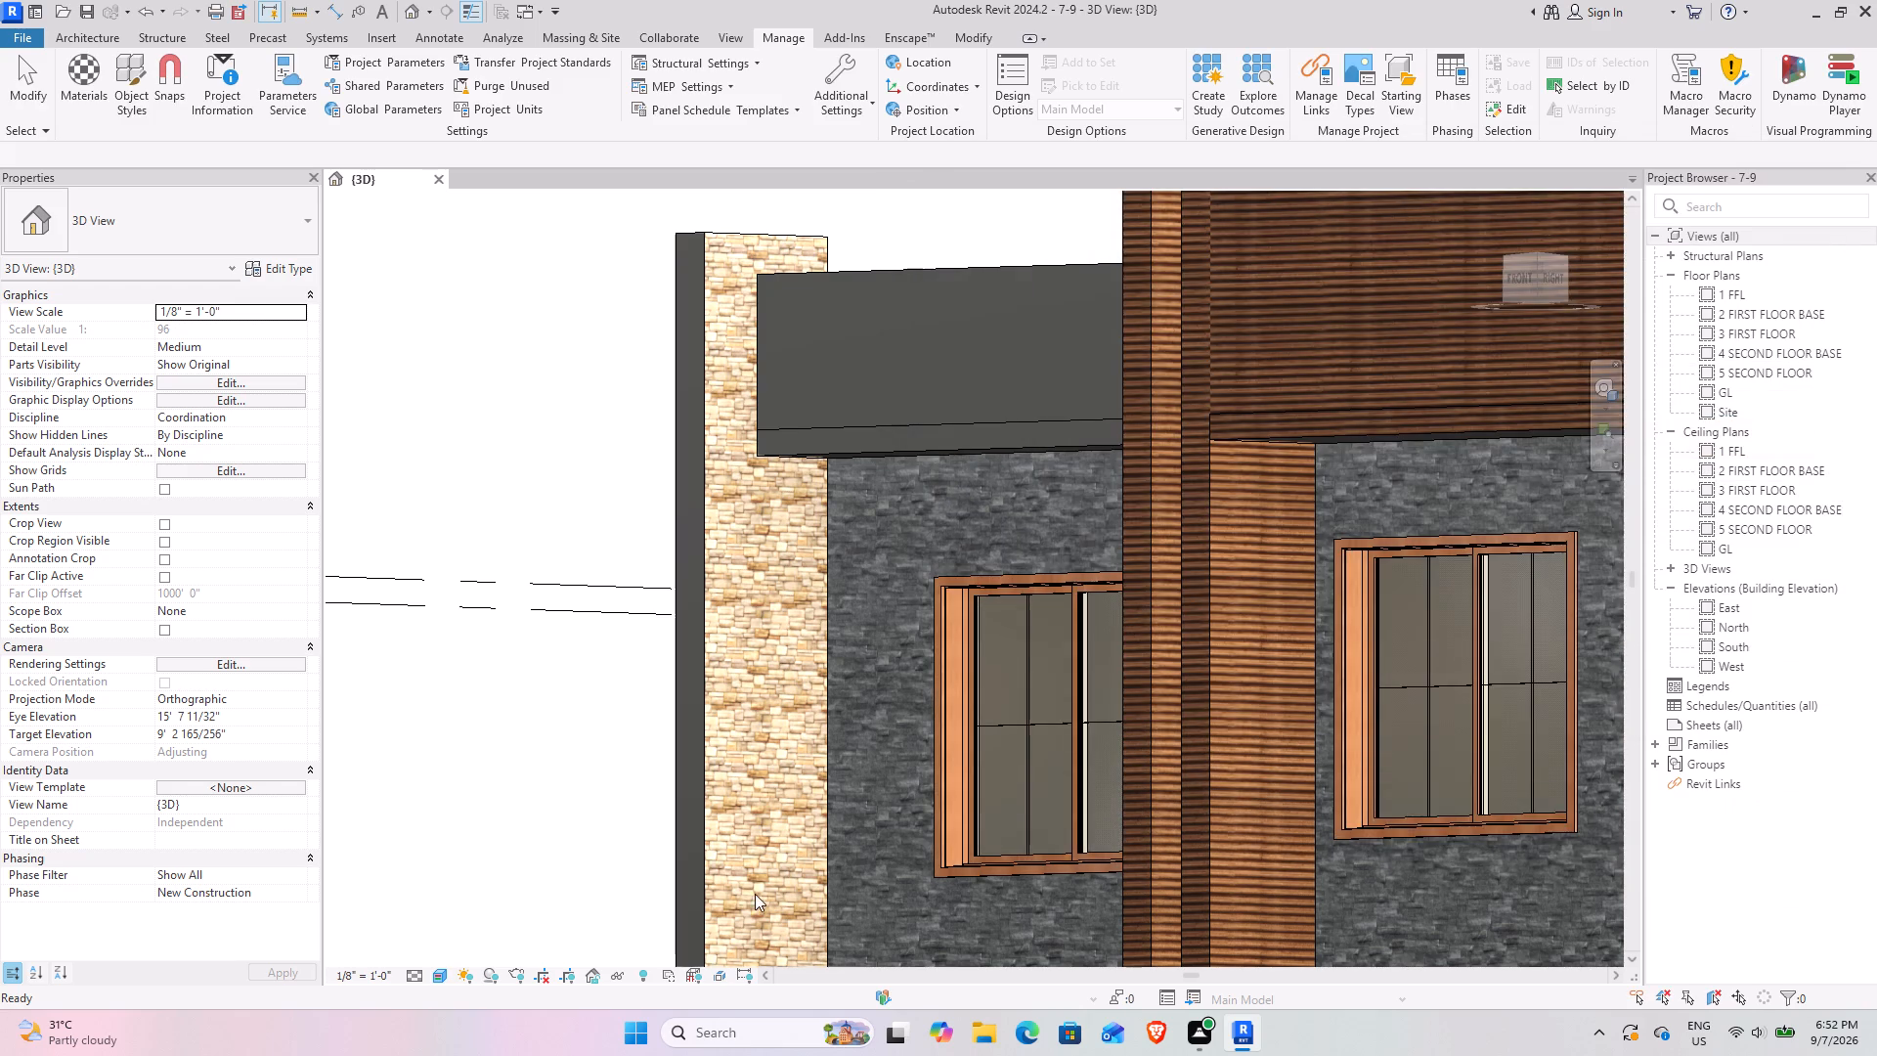
Paint the outer side face of the tall fin wall with the st wall(1) material.
scroll(755, 894, "down", 5)
scroll(803, 829, "down", 4)
middle_click_drag(838, 833, 863, 705)
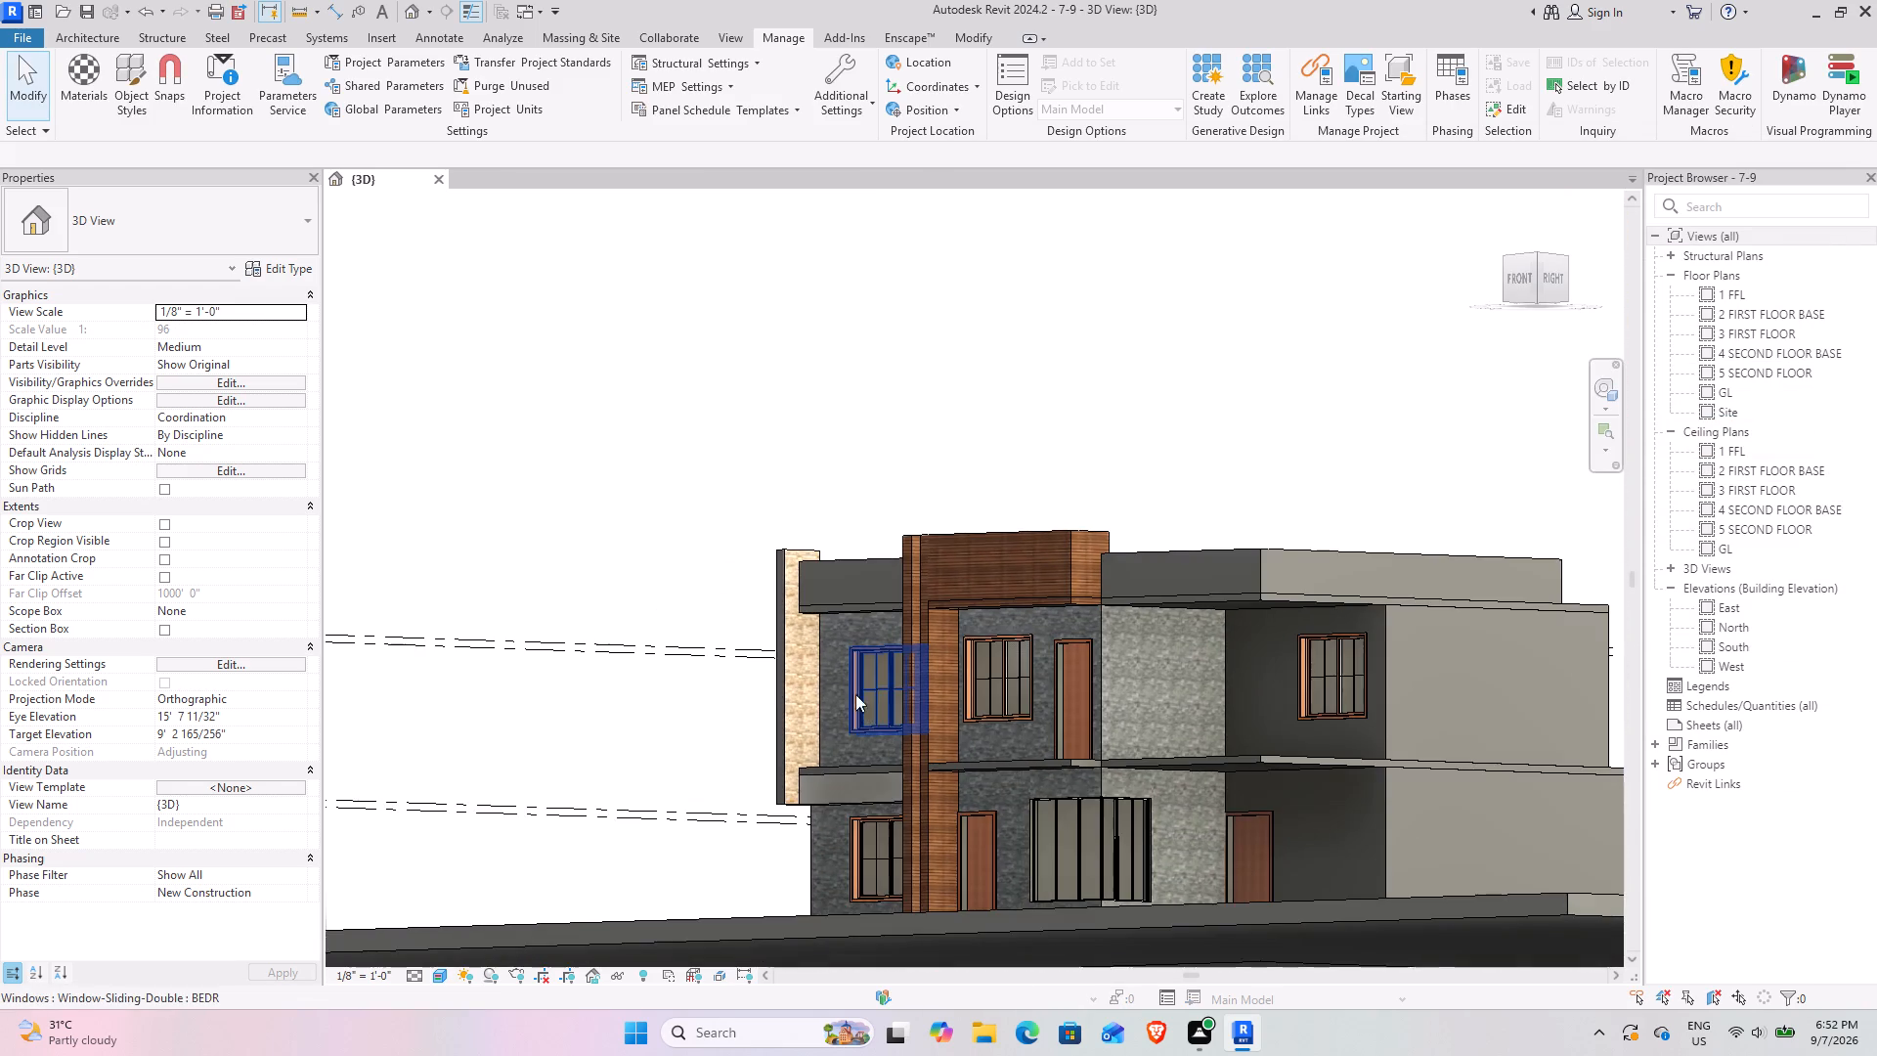
scroll(839, 682, "up", 10)
middle_click_drag(742, 766, 795, 709, "shift")
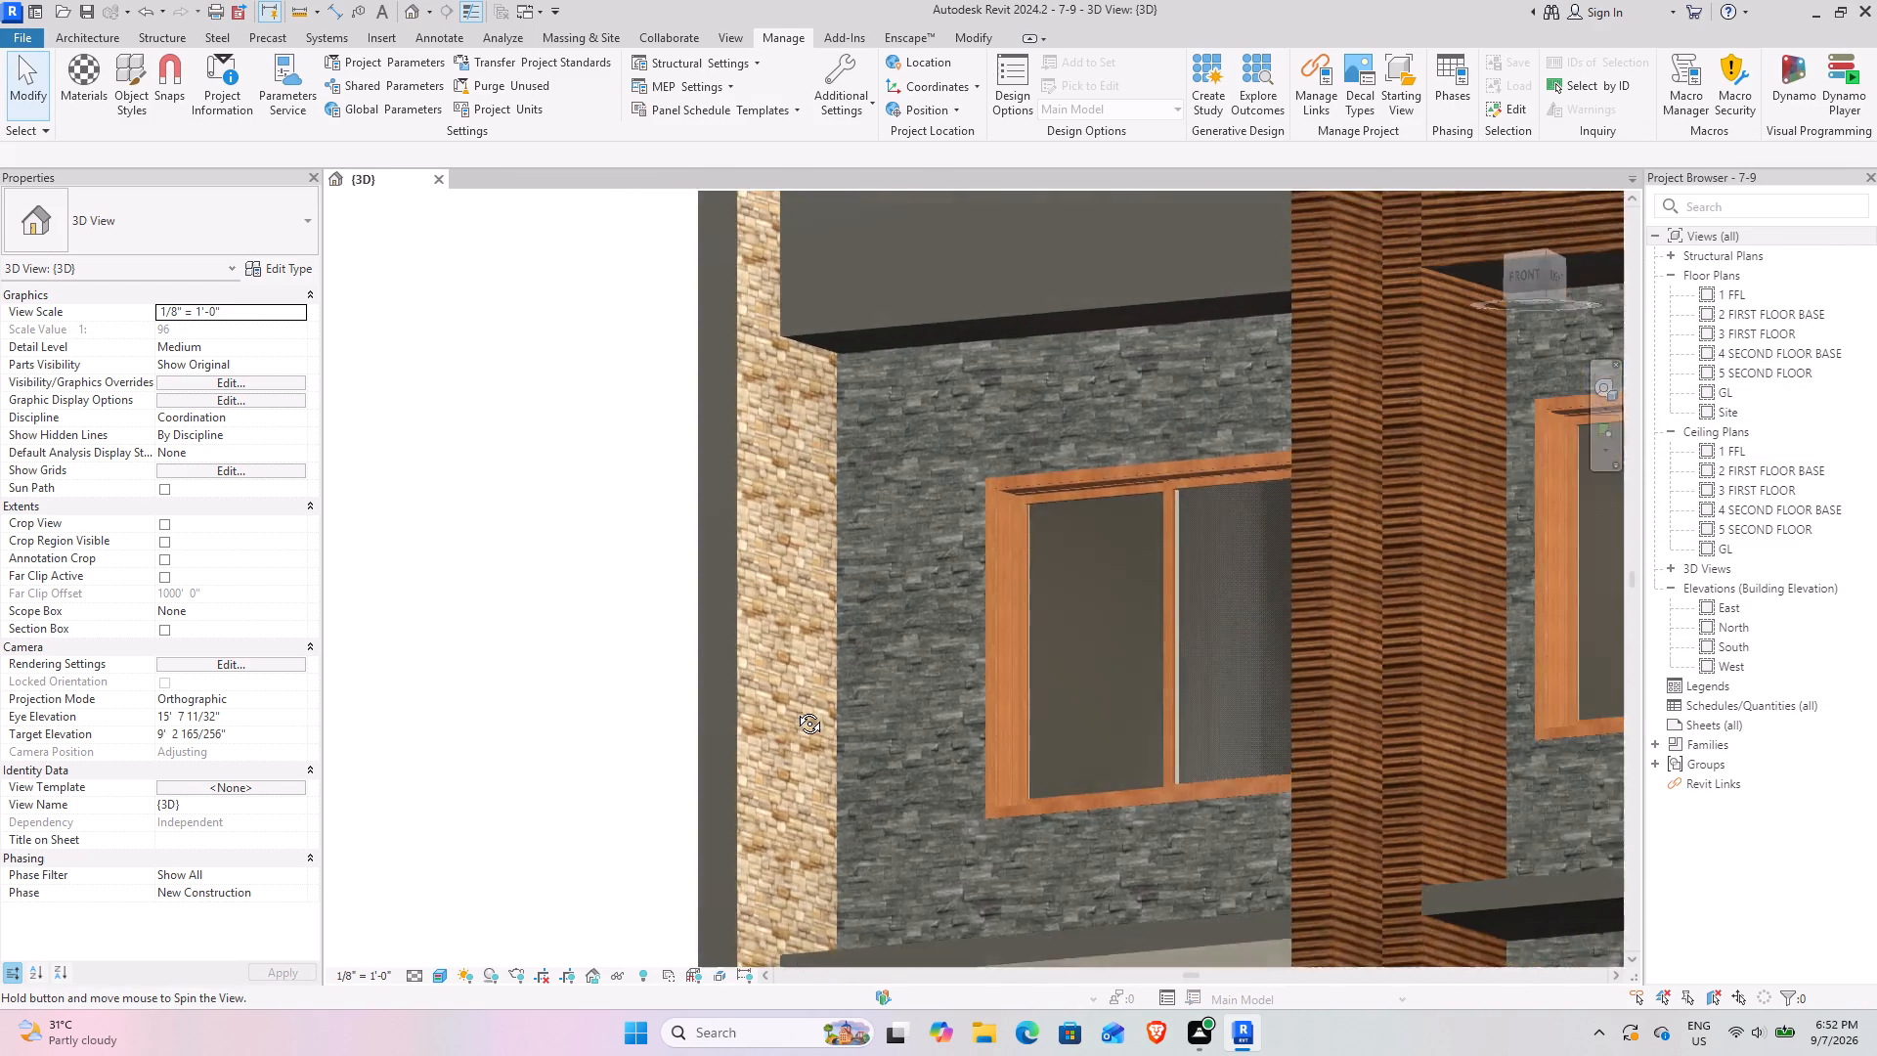
middle_click_drag(795, 709, 673, 757, "shift")
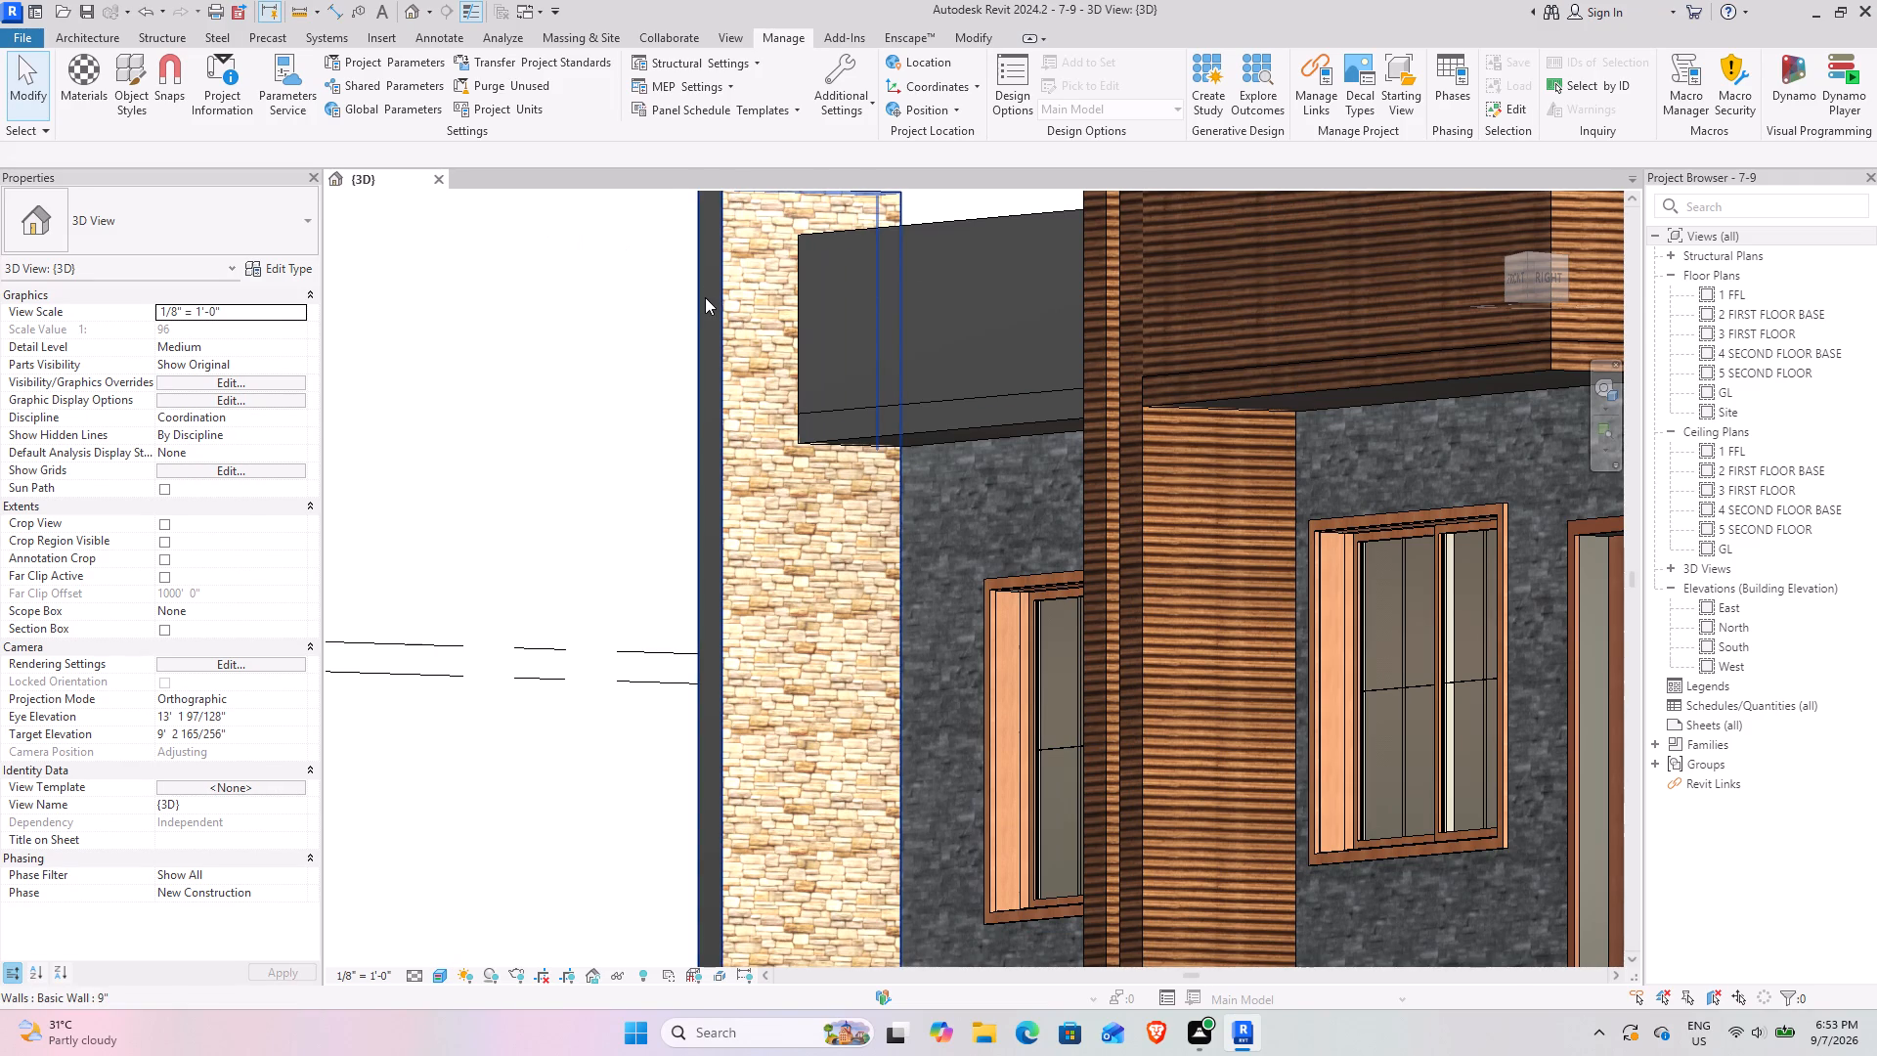
type("py")
key("p")
key("t")
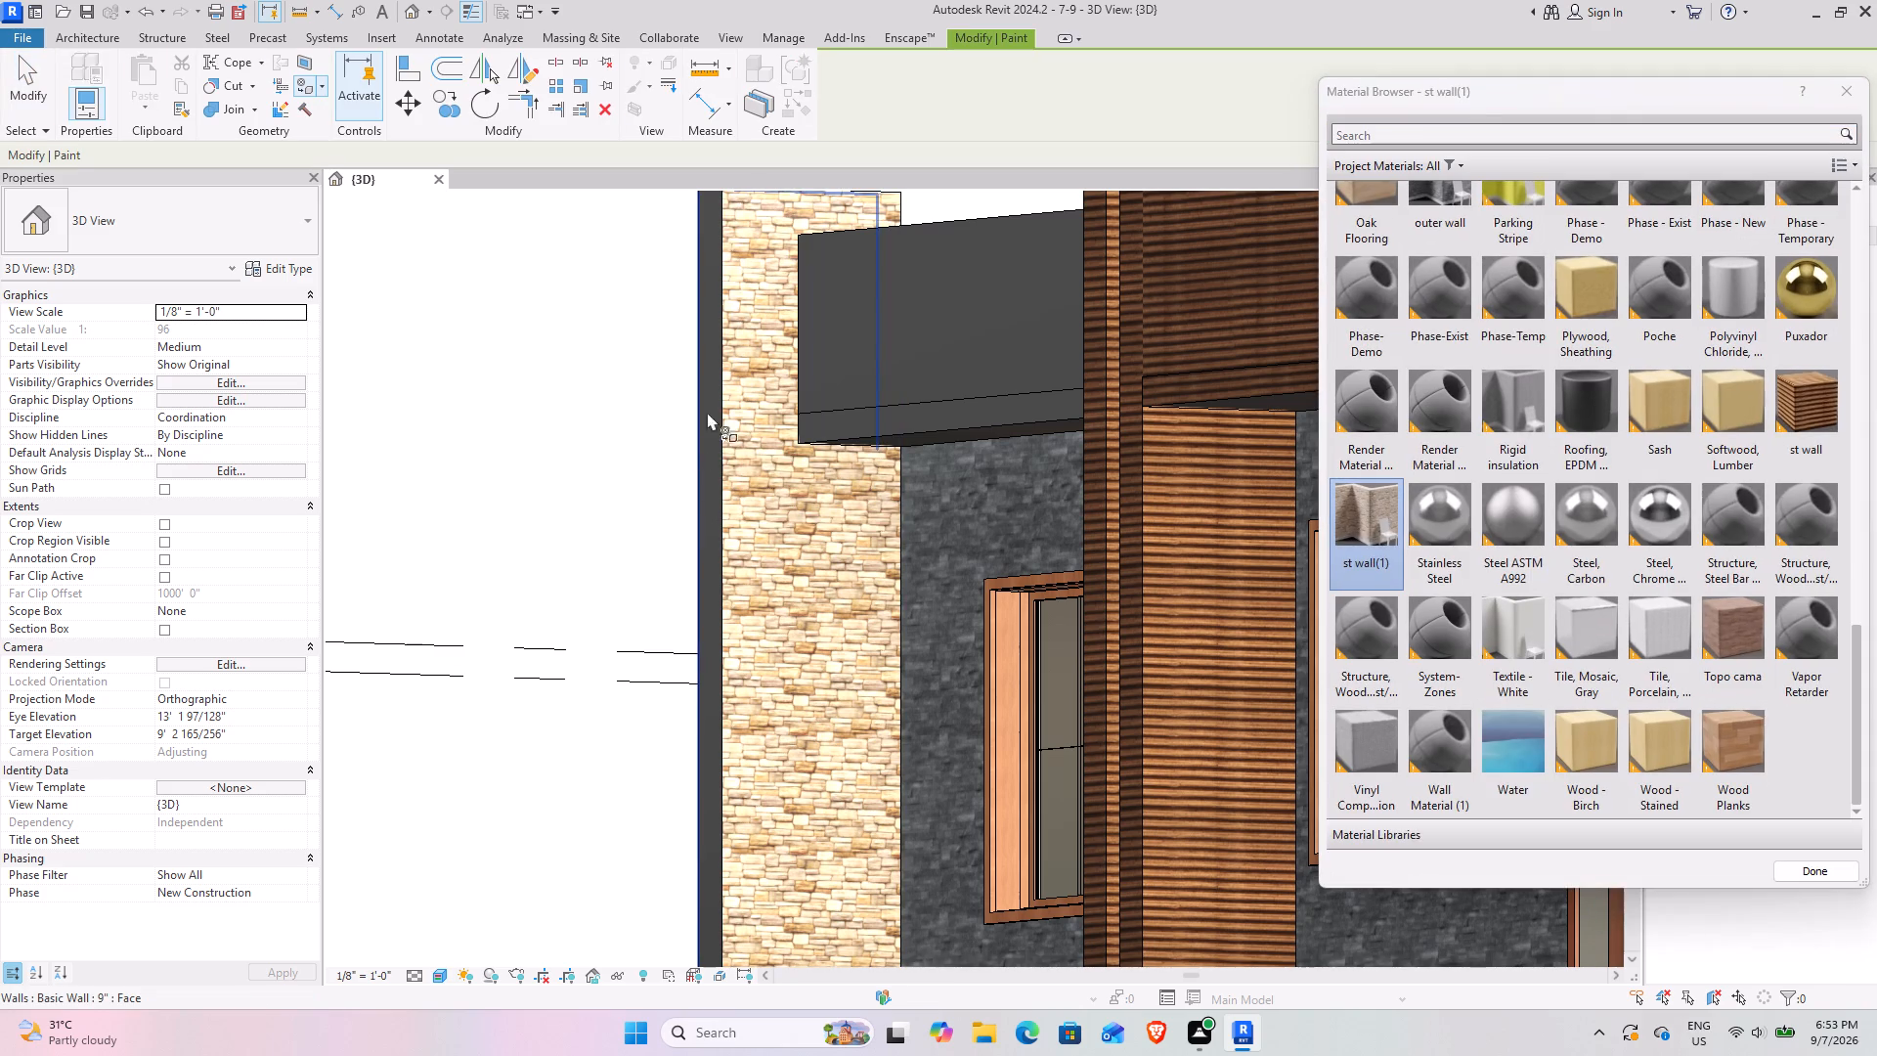
left_click(699, 374)
Paint the narrow front face of the tall fin wall with the st wall(1) material.
scroll(853, 514, "down", 4)
middle_click_drag(764, 557, 1026, 584, "shift")
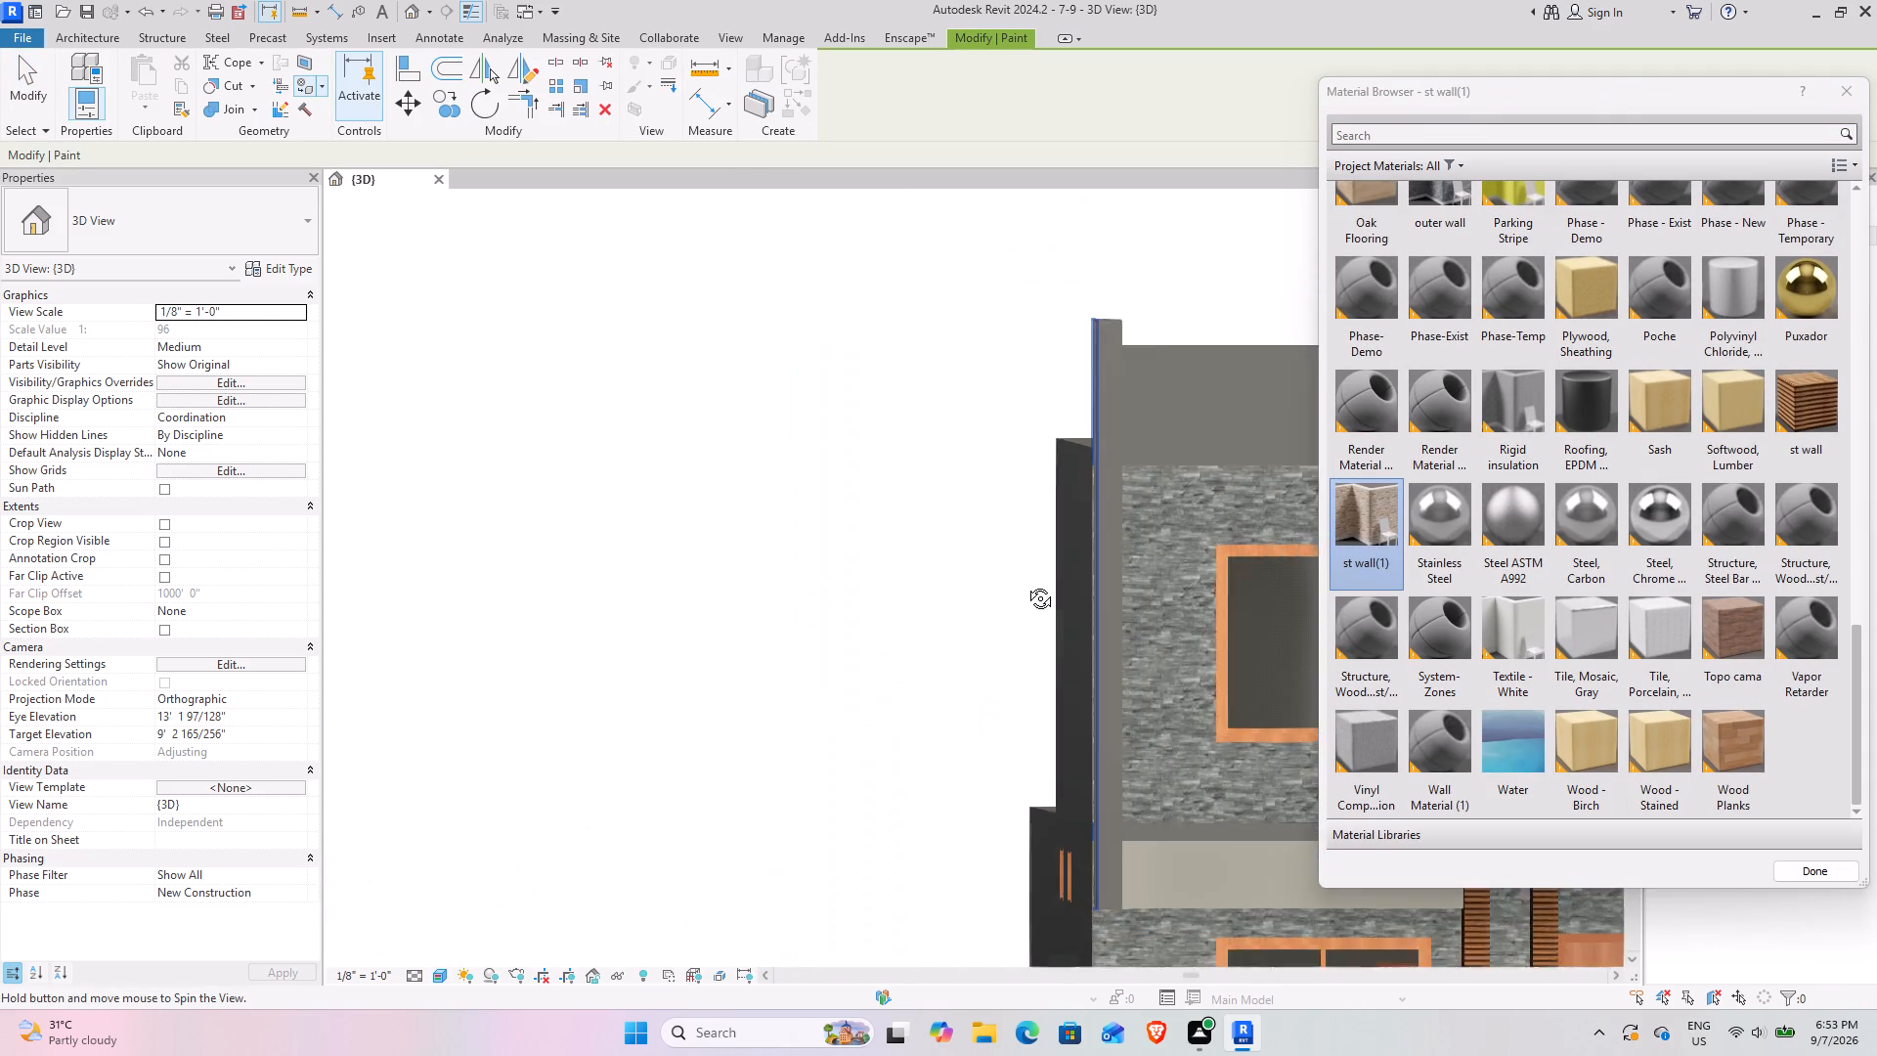
middle_click_drag(1026, 584, 1070, 613, "shift")
scroll(1070, 613, "down", 1)
middle_click_drag(1059, 611, 559, 414)
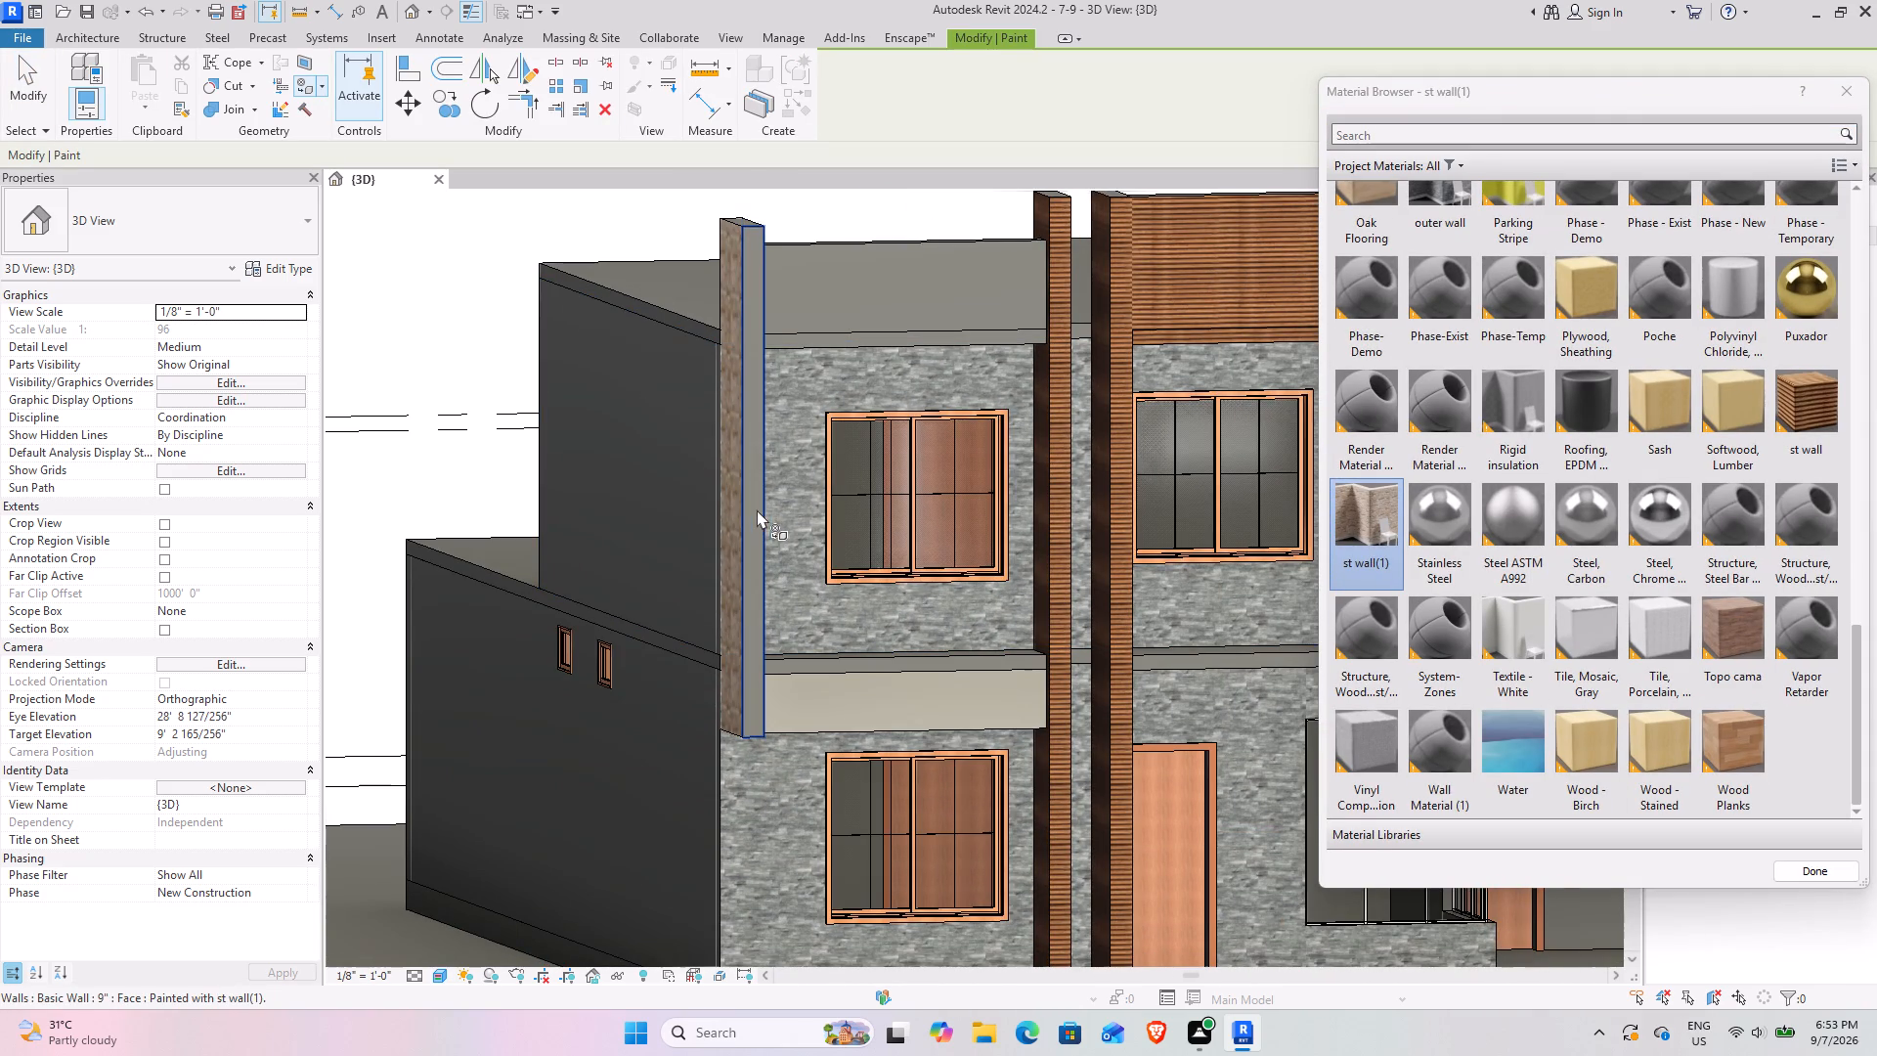
left_click(760, 511)
scroll(712, 546, "down", 3)
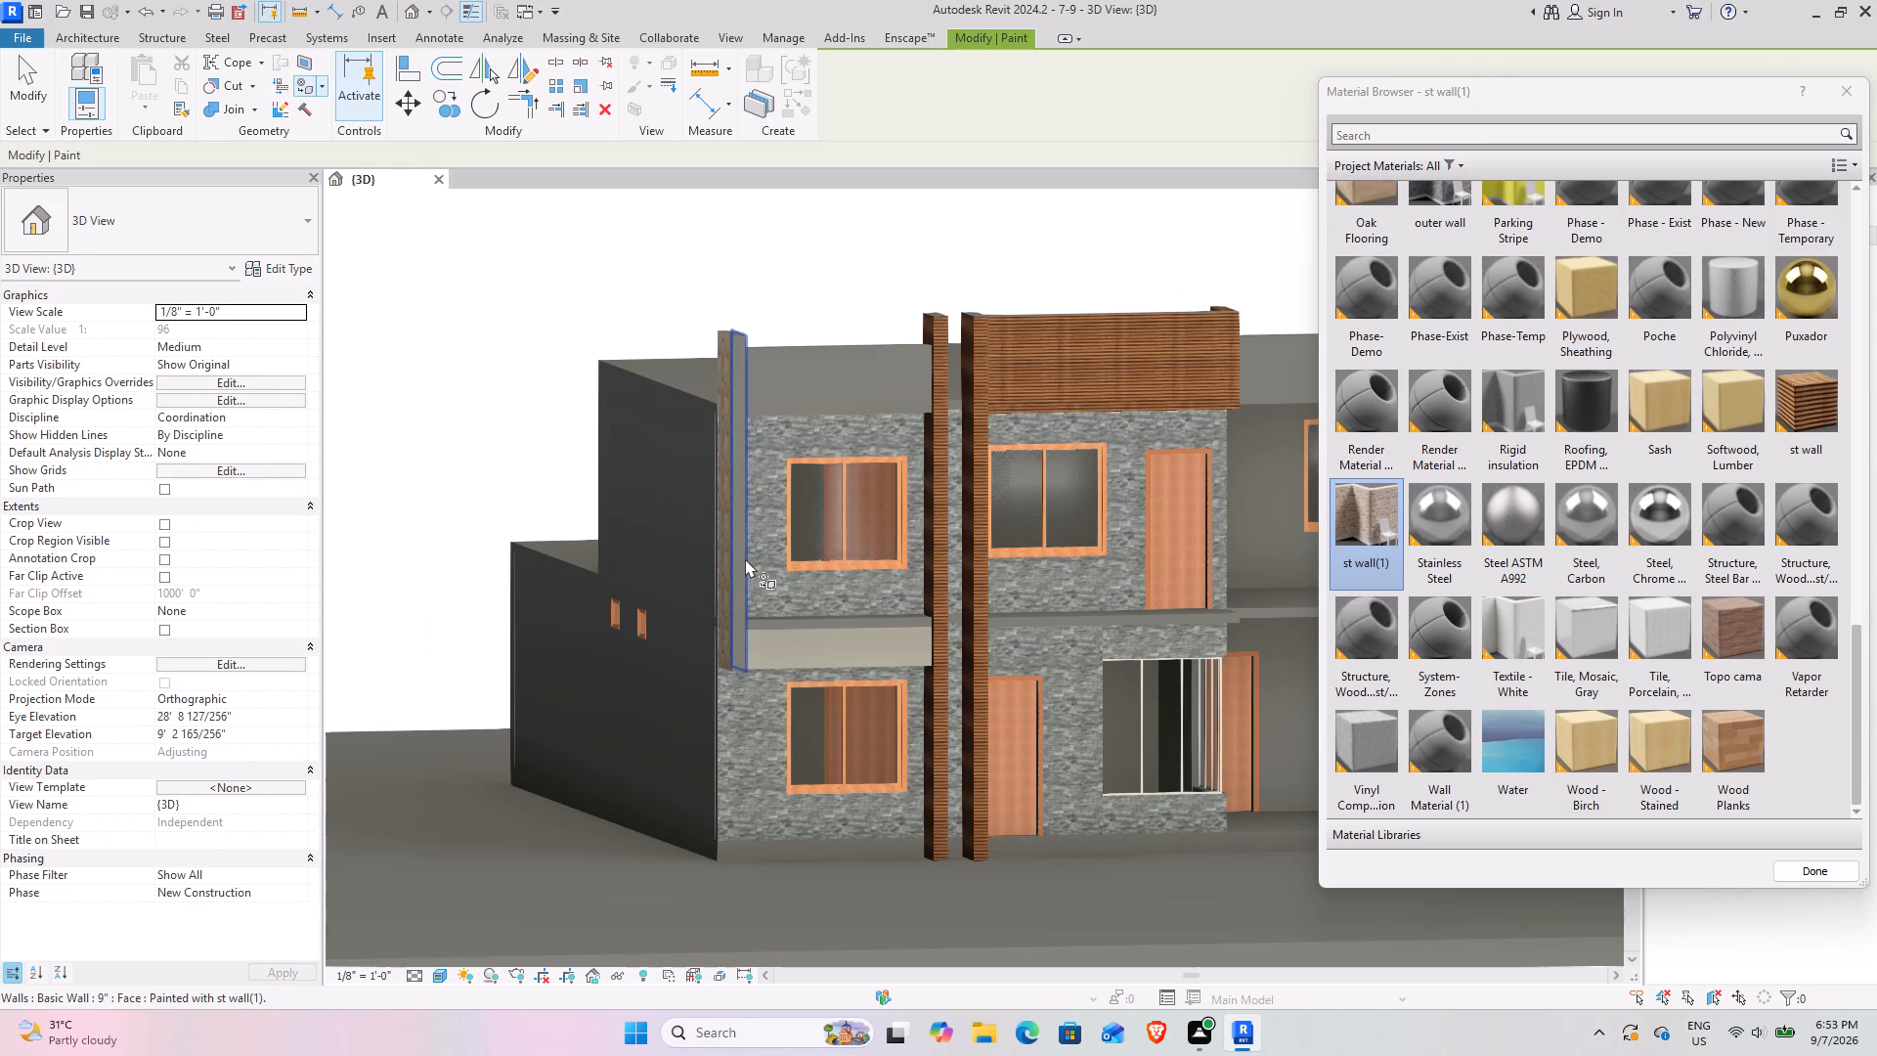
left_click(745, 558)
middle_click_drag(690, 589, 785, 628, "shift")
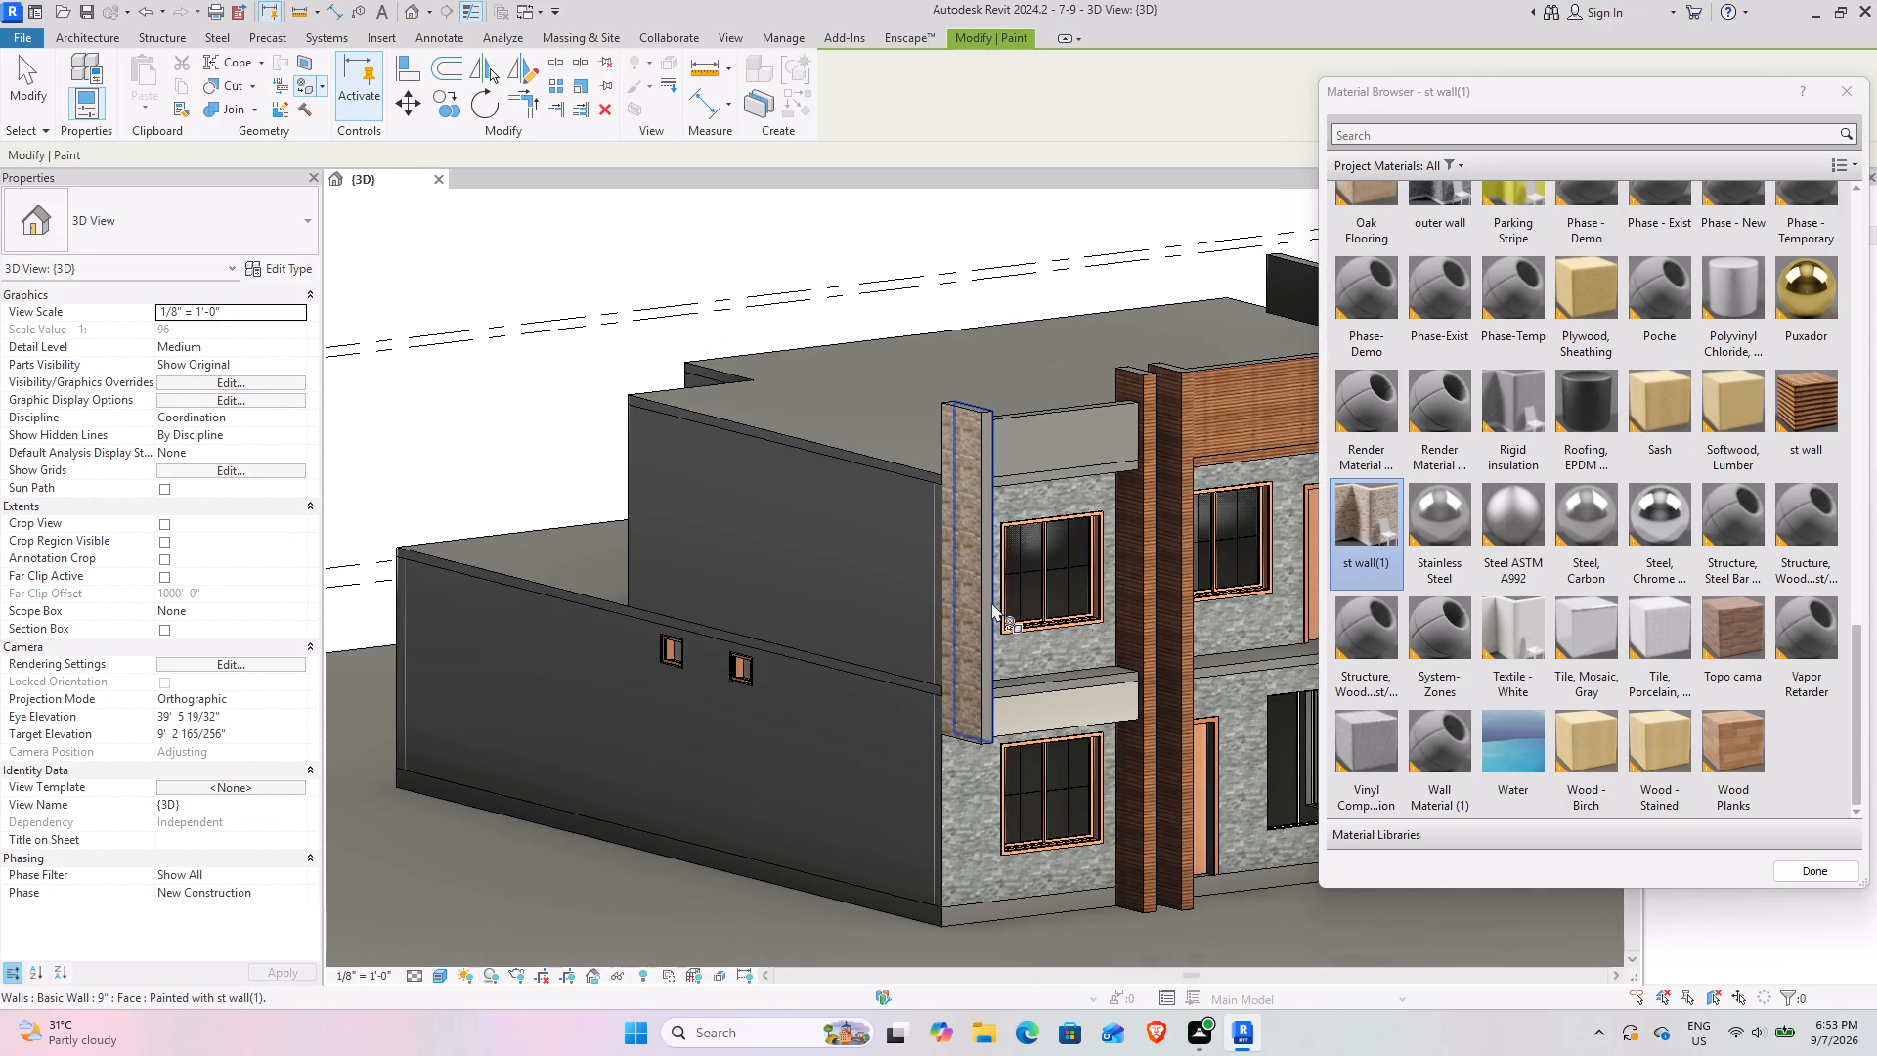
scroll(997, 449, "up", 5)
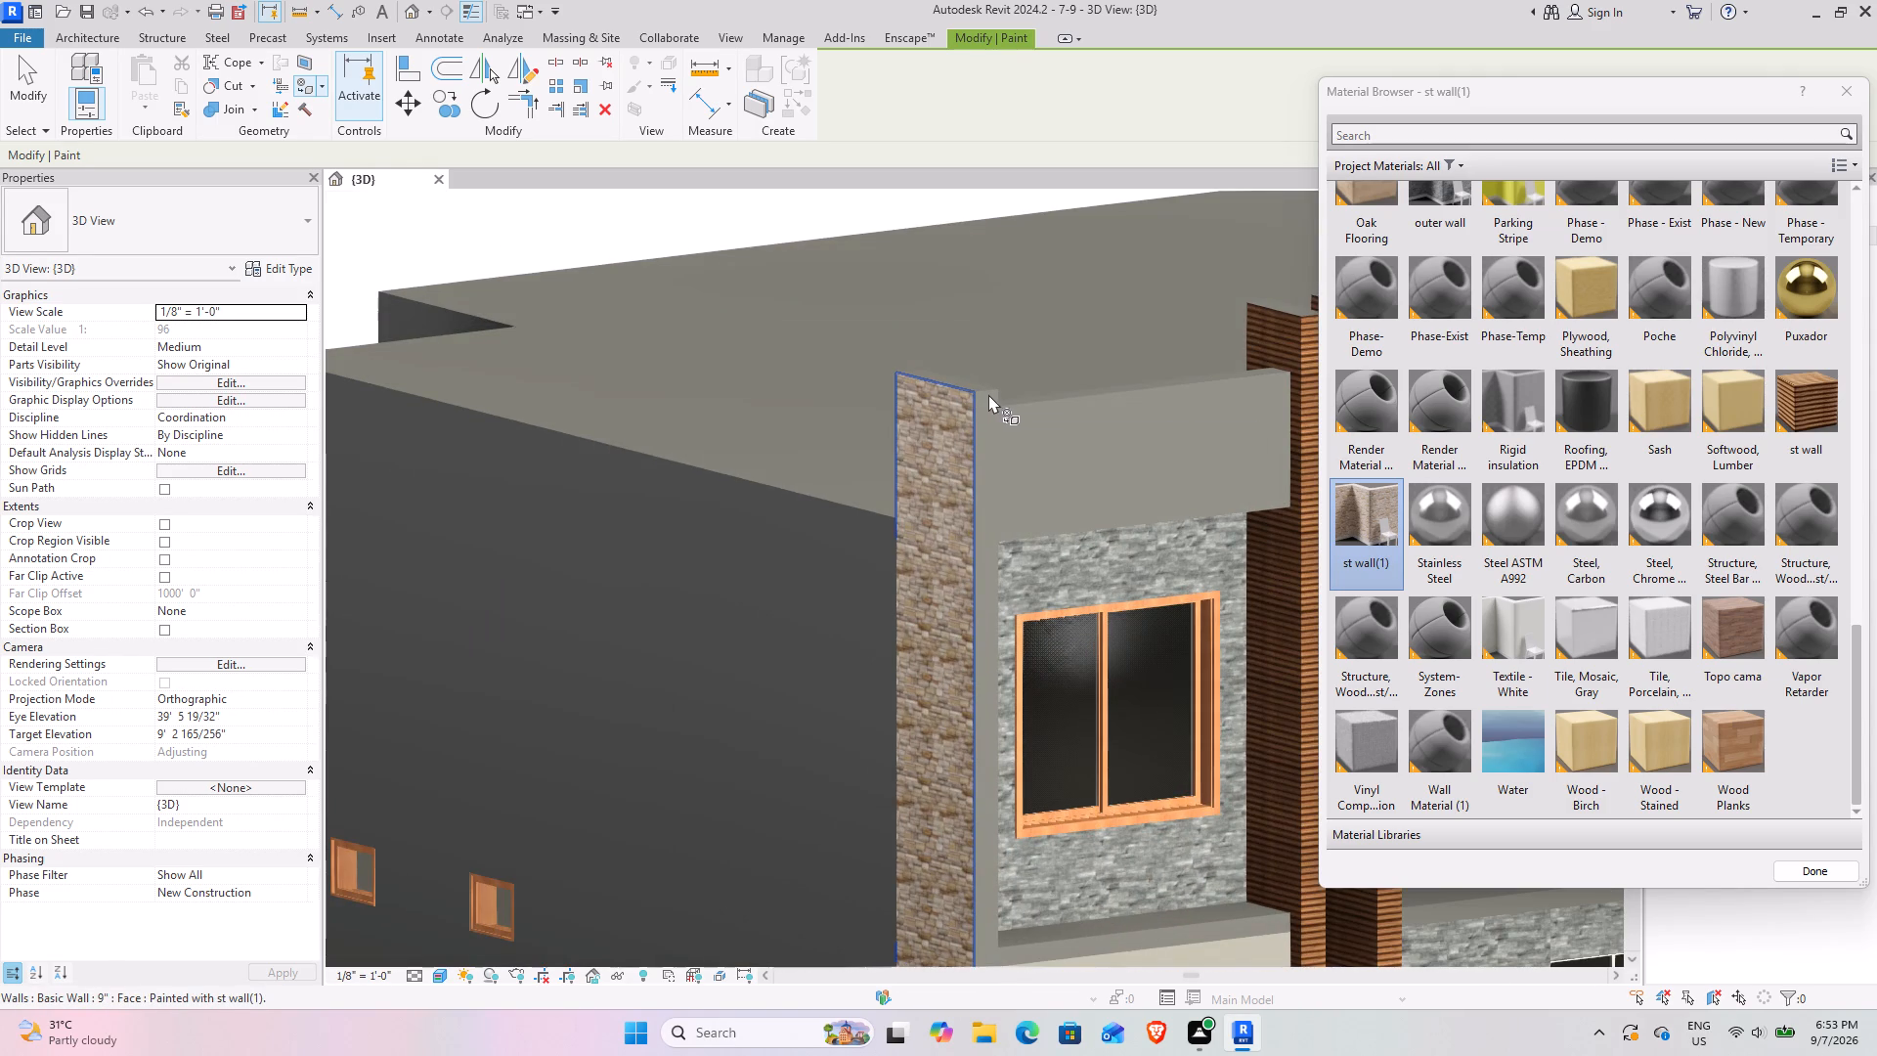
left_click(988, 394)
scroll(1010, 476, "down", 4)
middle_click_drag(1113, 583, 859, 445, "shift")
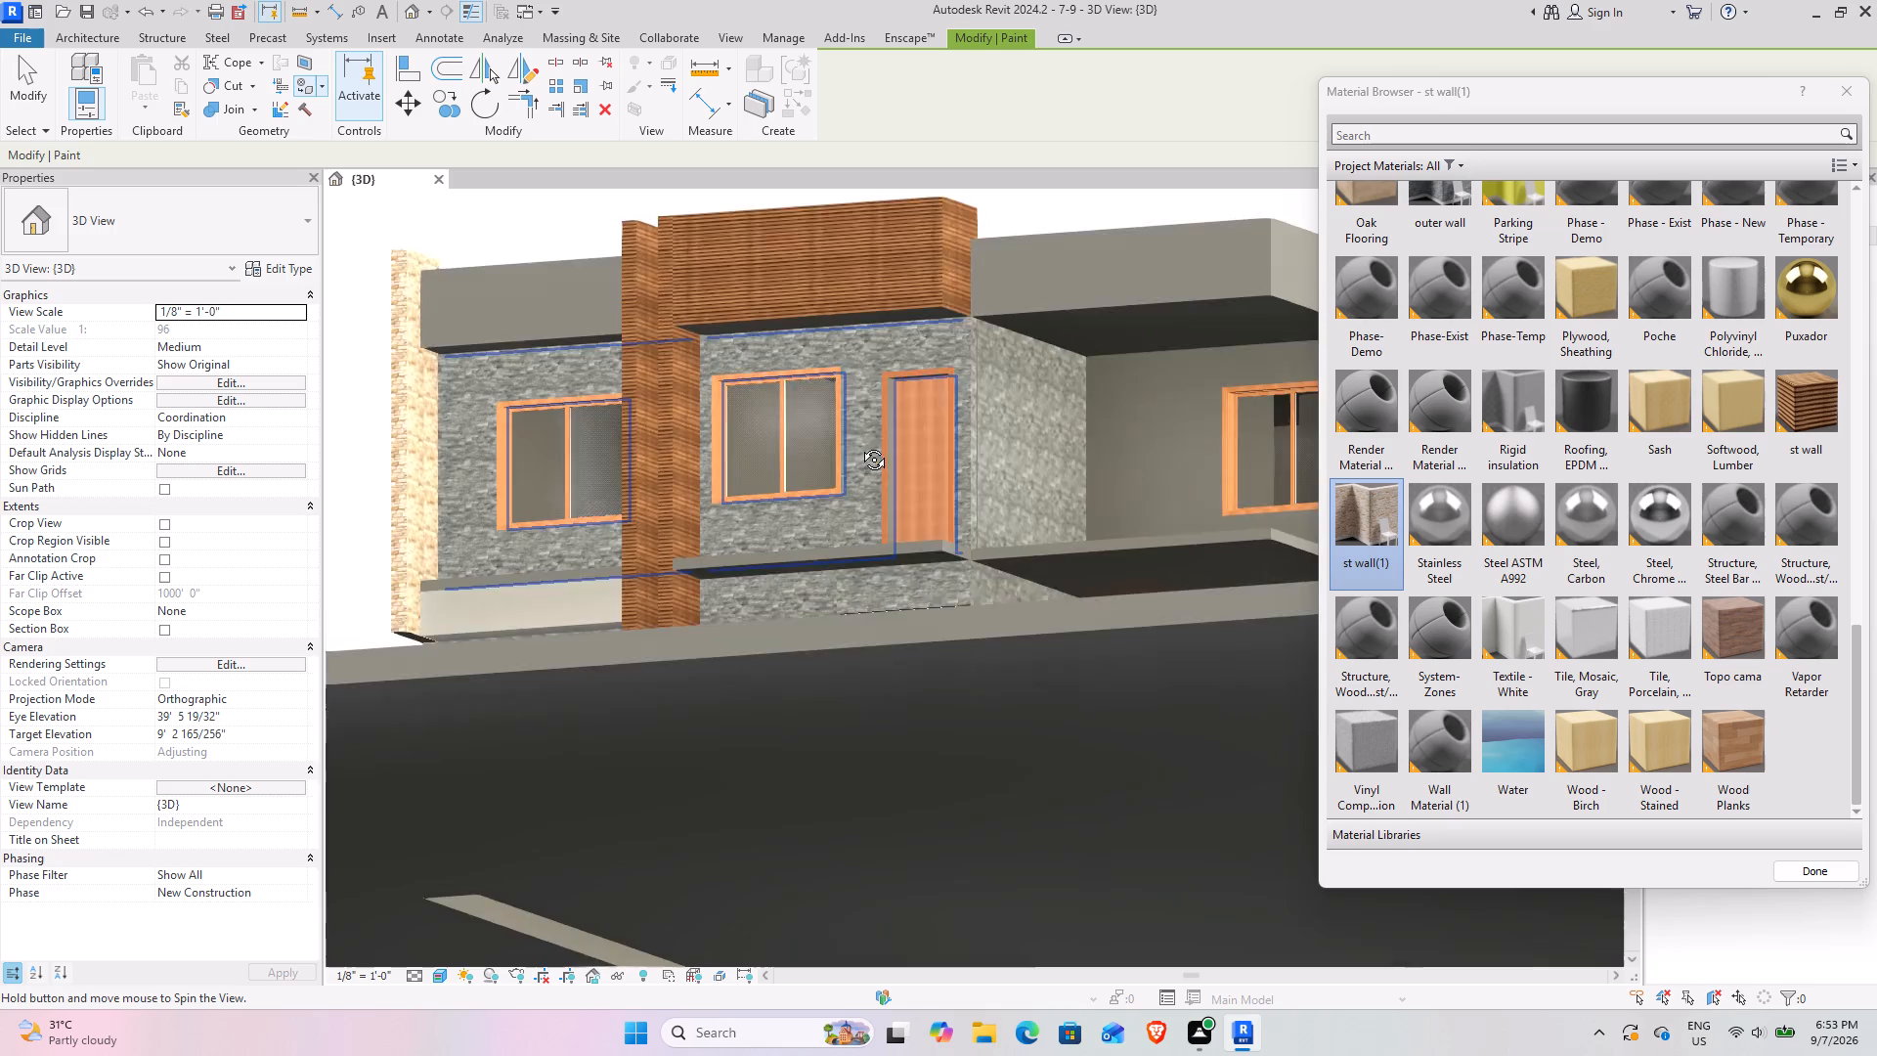
Finish painting with st wall(1) and examine the light stone cladding on the tall fin wall up close against the dark stone wall.
middle_click_drag(859, 445, 804, 562, "shift")
middle_click_drag(794, 562, 1073, 565)
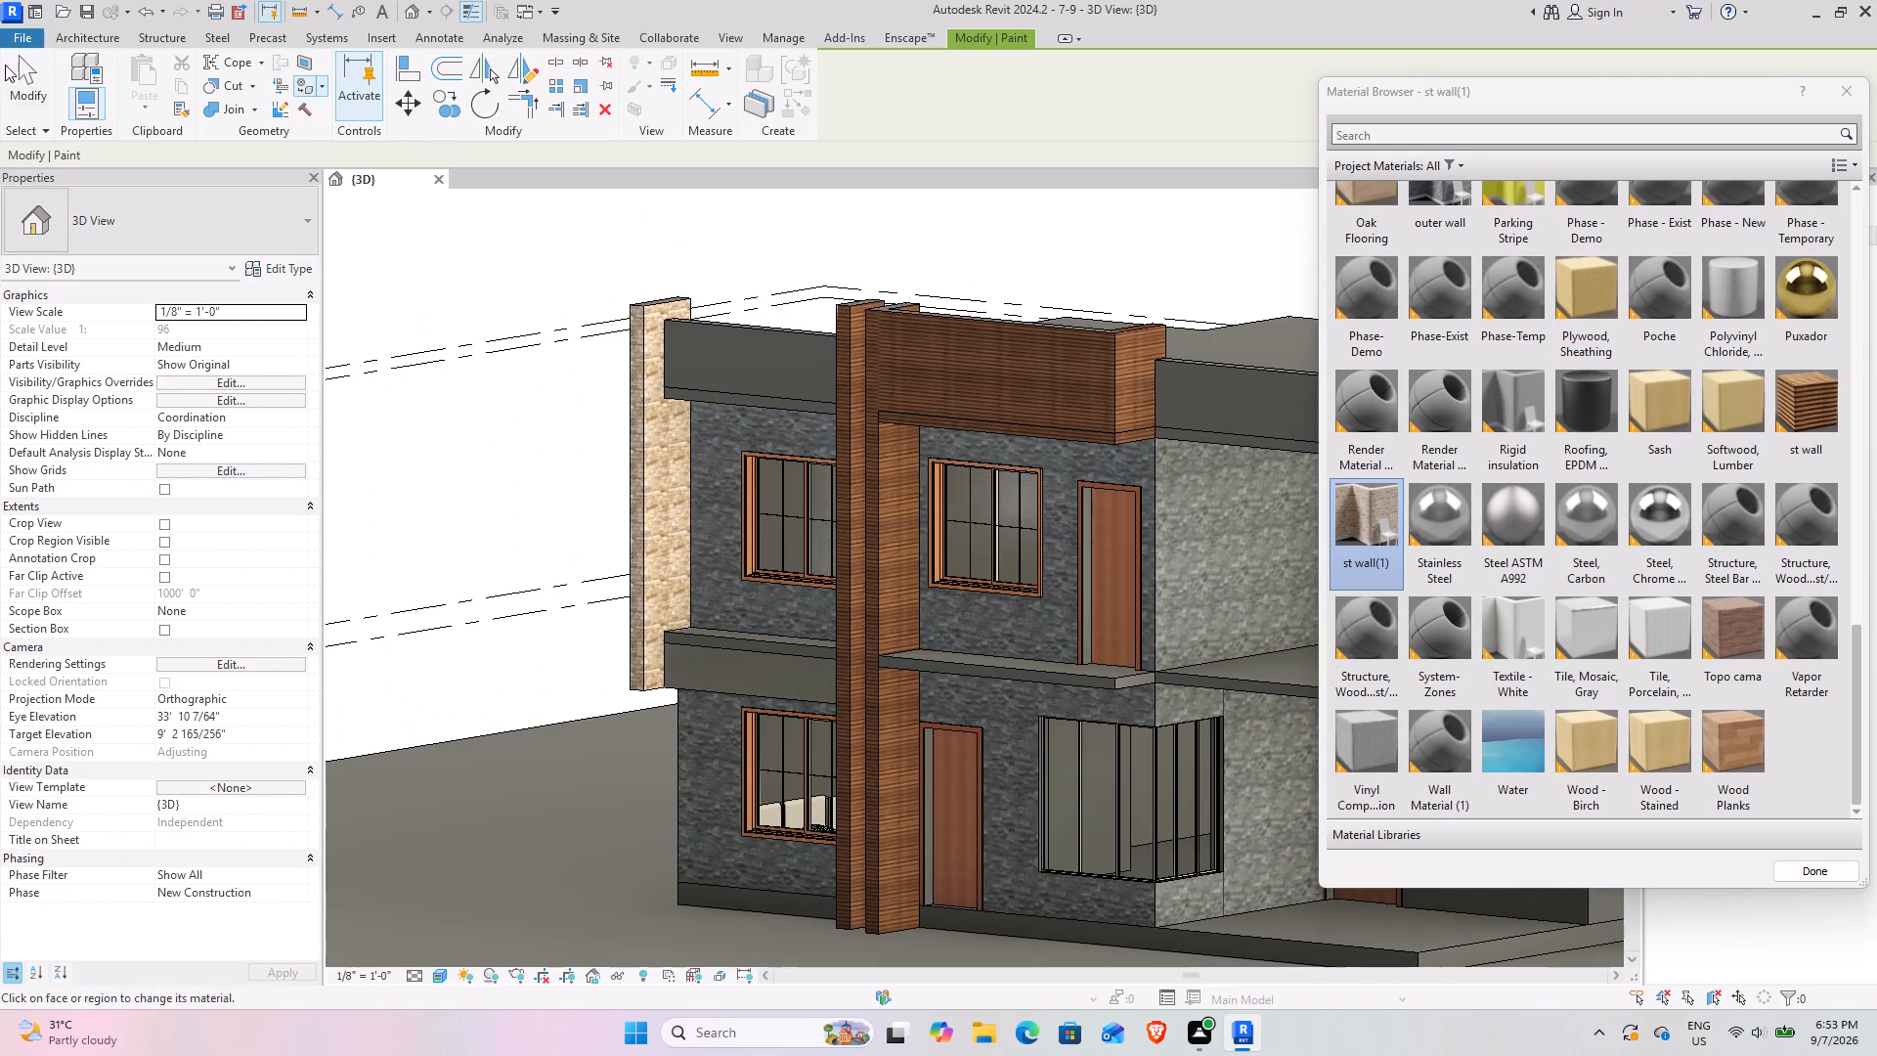
left_click(30, 71)
scroll(904, 481, "down", 4)
middle_click_drag(882, 540, 962, 444, "shift")
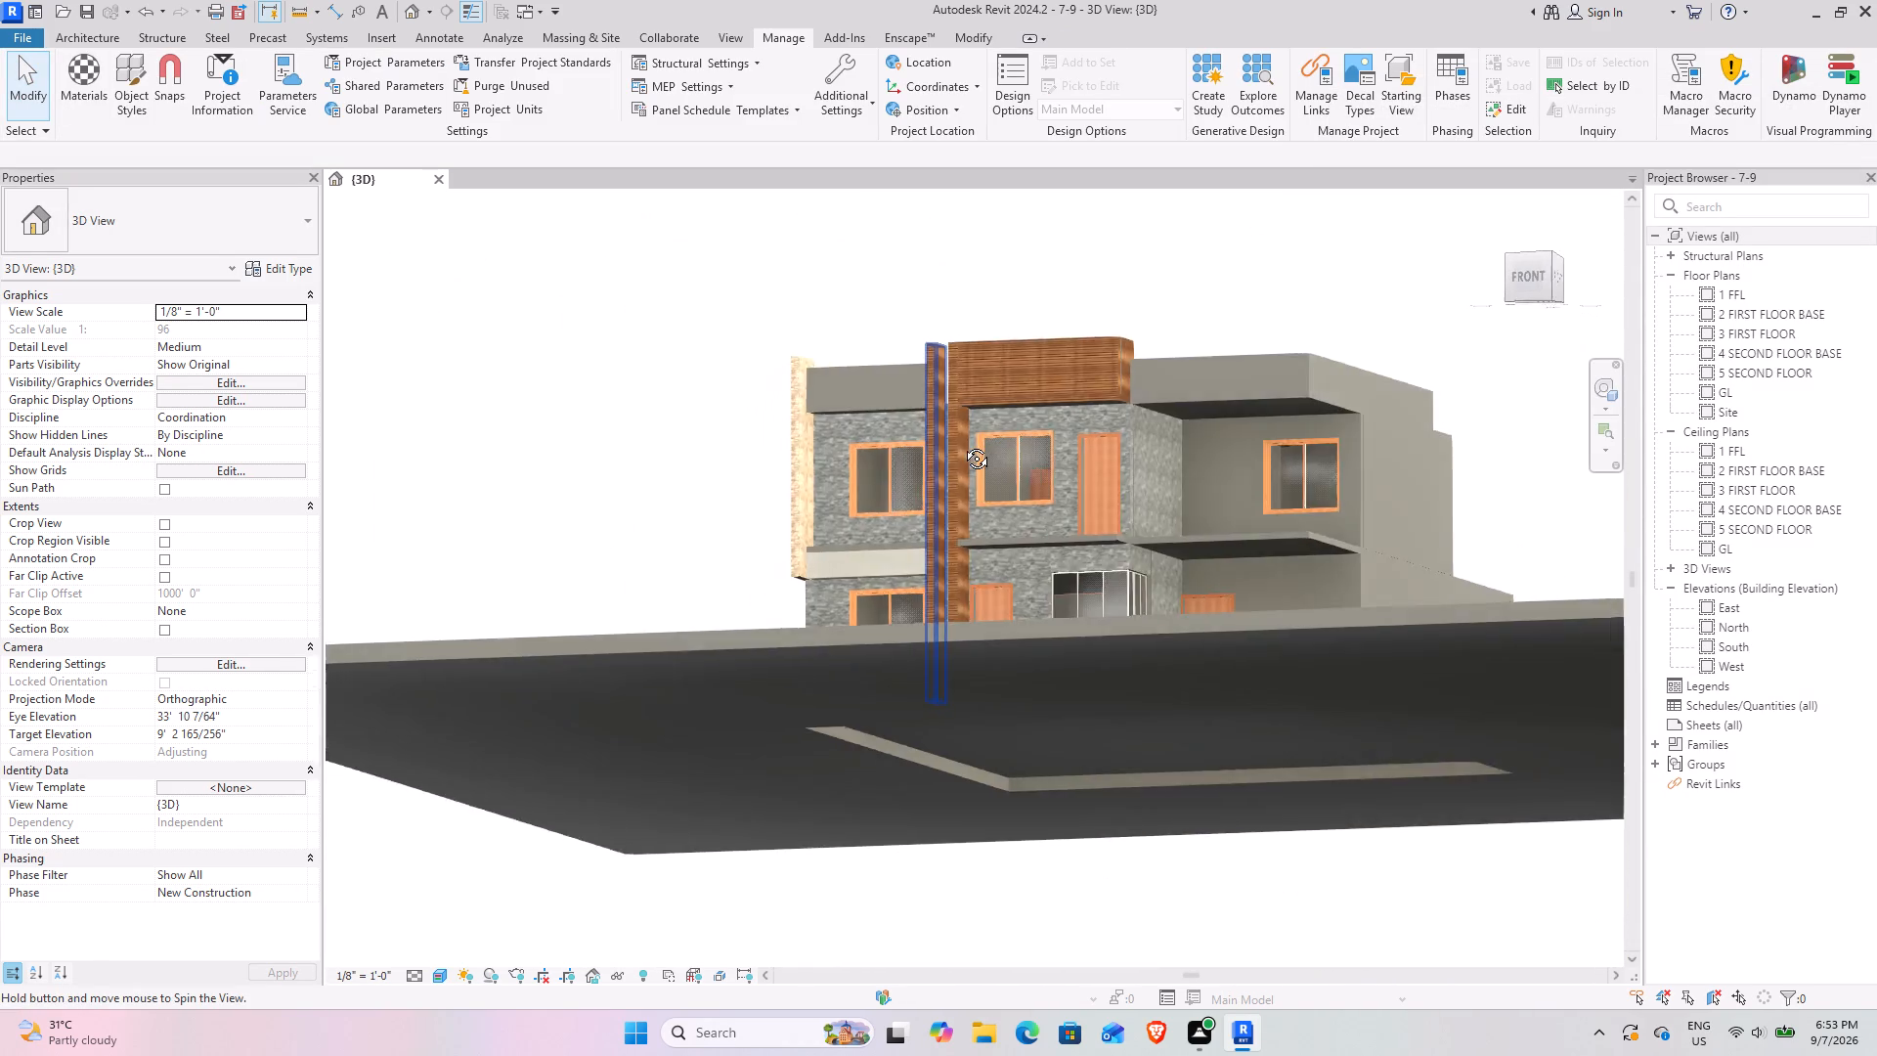
middle_click_drag(962, 444, 790, 505, "shift")
scroll(951, 628, "up", 4)
middle_click_drag(871, 635, 1071, 537, "shift")
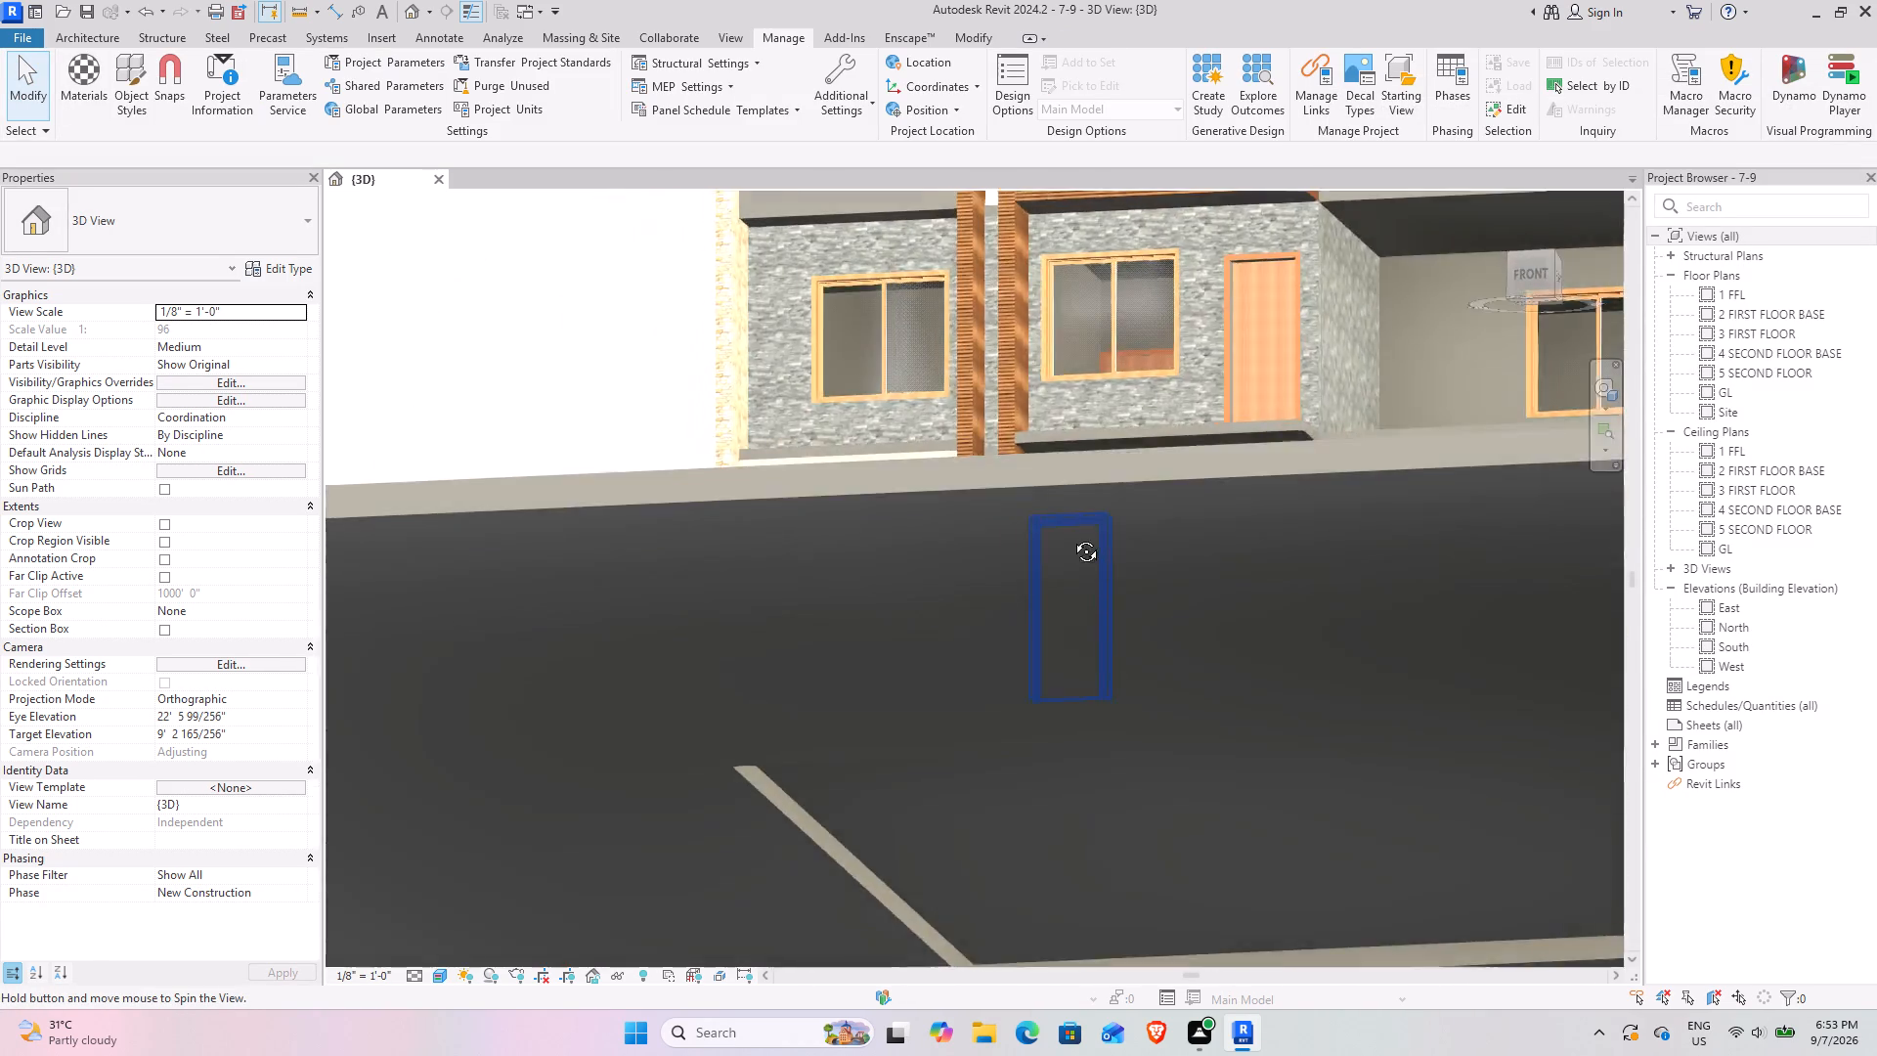
middle_click_drag(1071, 537, 944, 714, "shift")
scroll(944, 714, "down", 7)
middle_click_drag(926, 666, 877, 609, "shift")
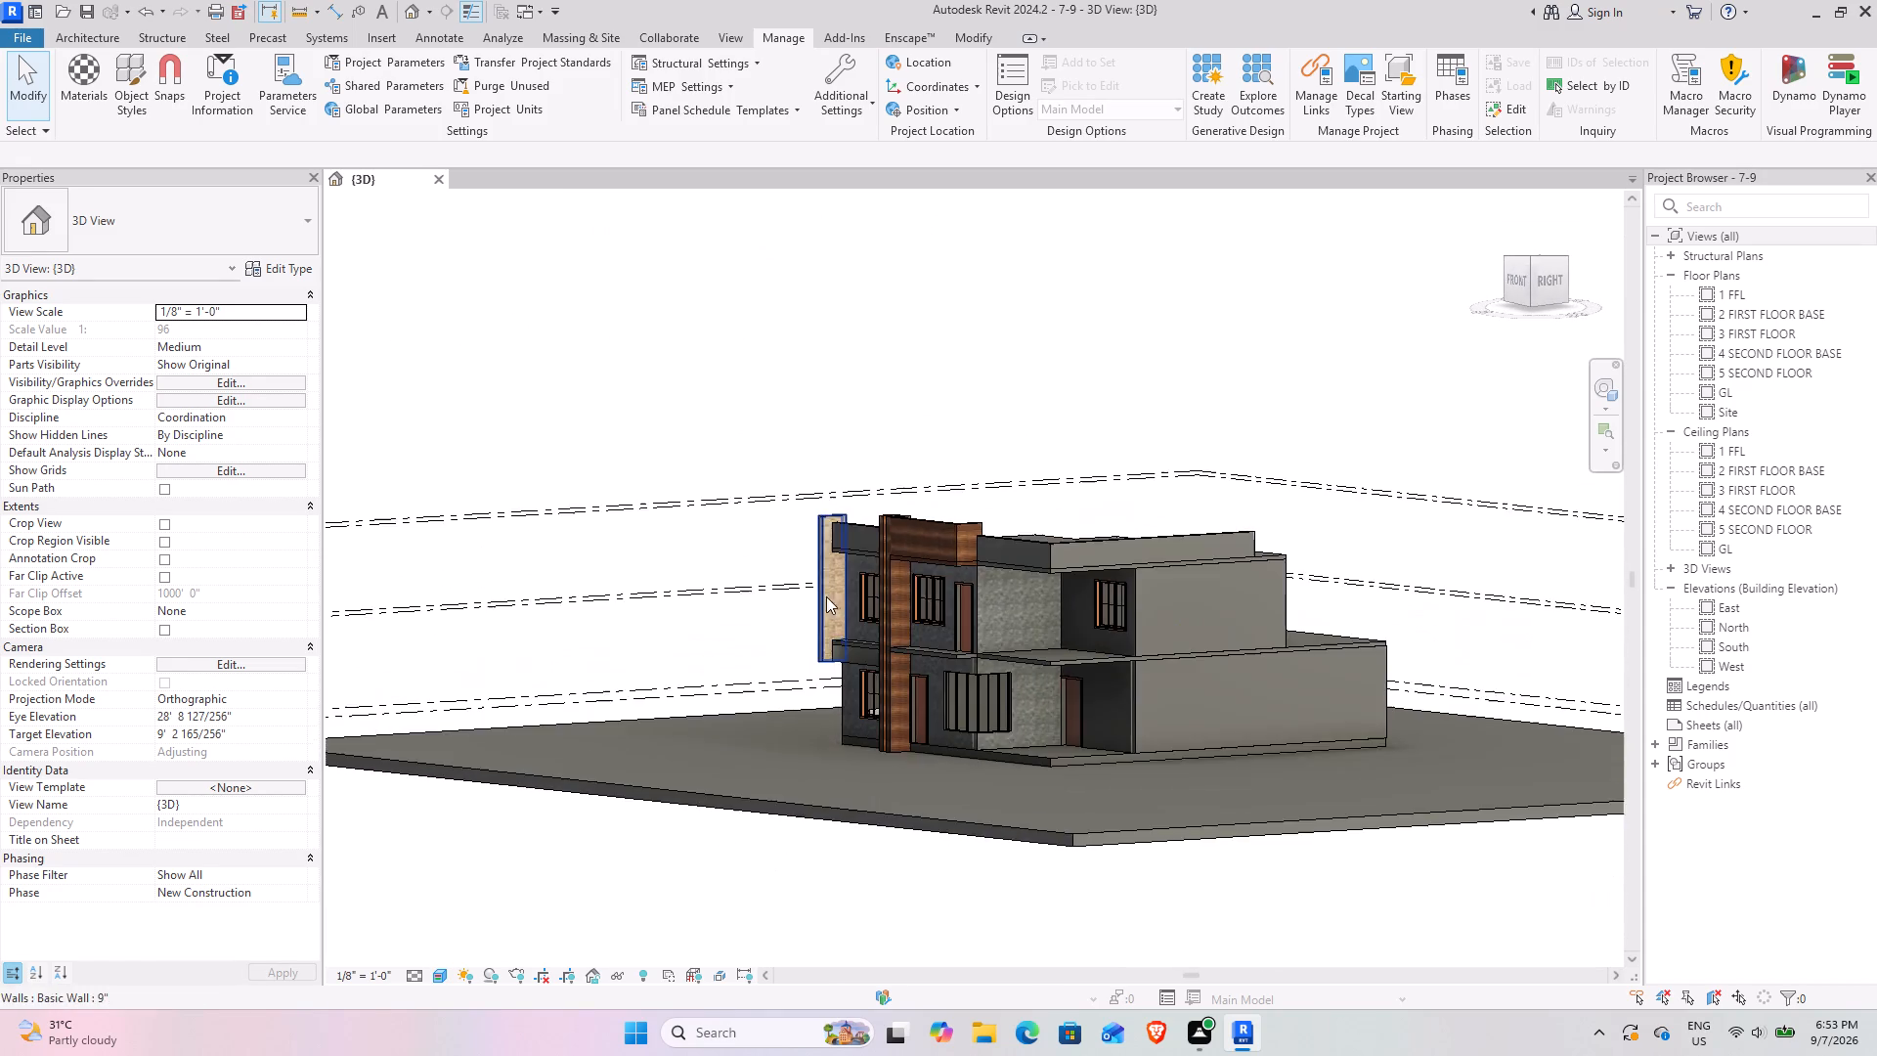
scroll(794, 526, "up", 20)
scroll(794, 526, "up", 1)
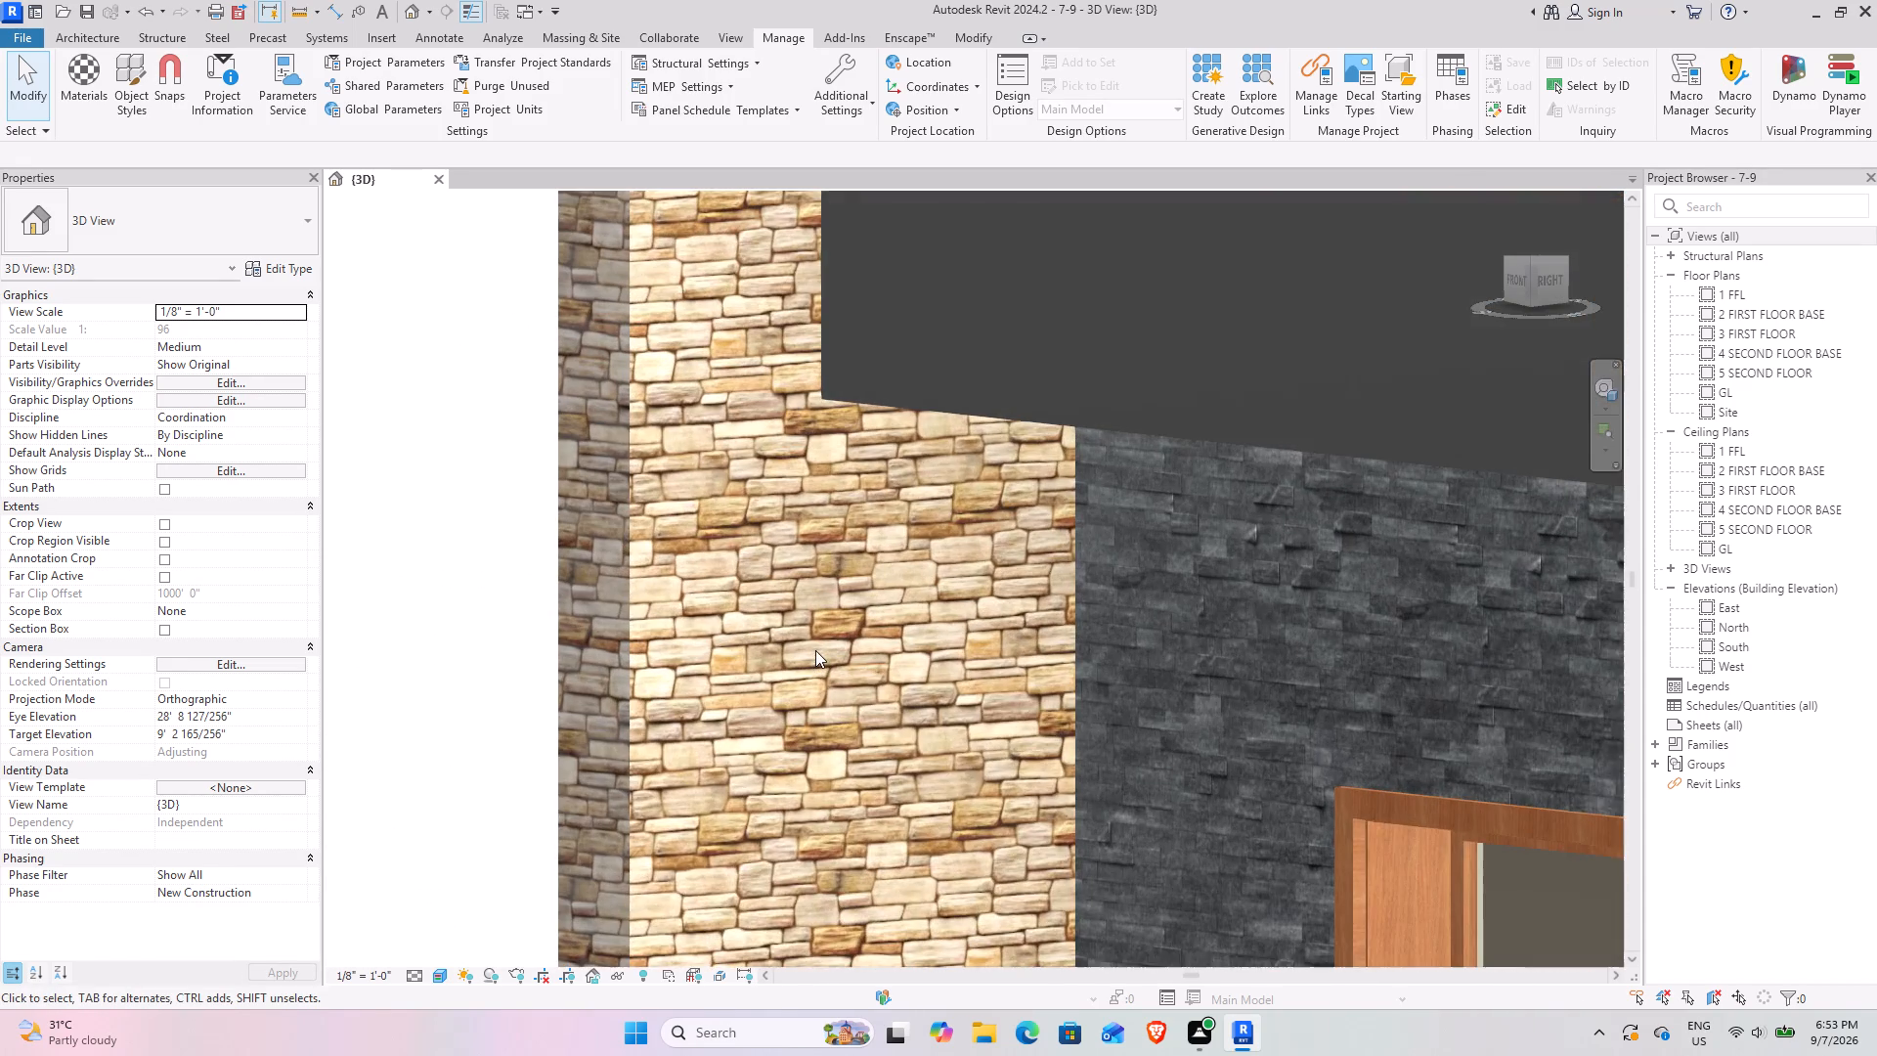
scroll(685, 592, "up", 8)
scroll(689, 581, "down", 2)
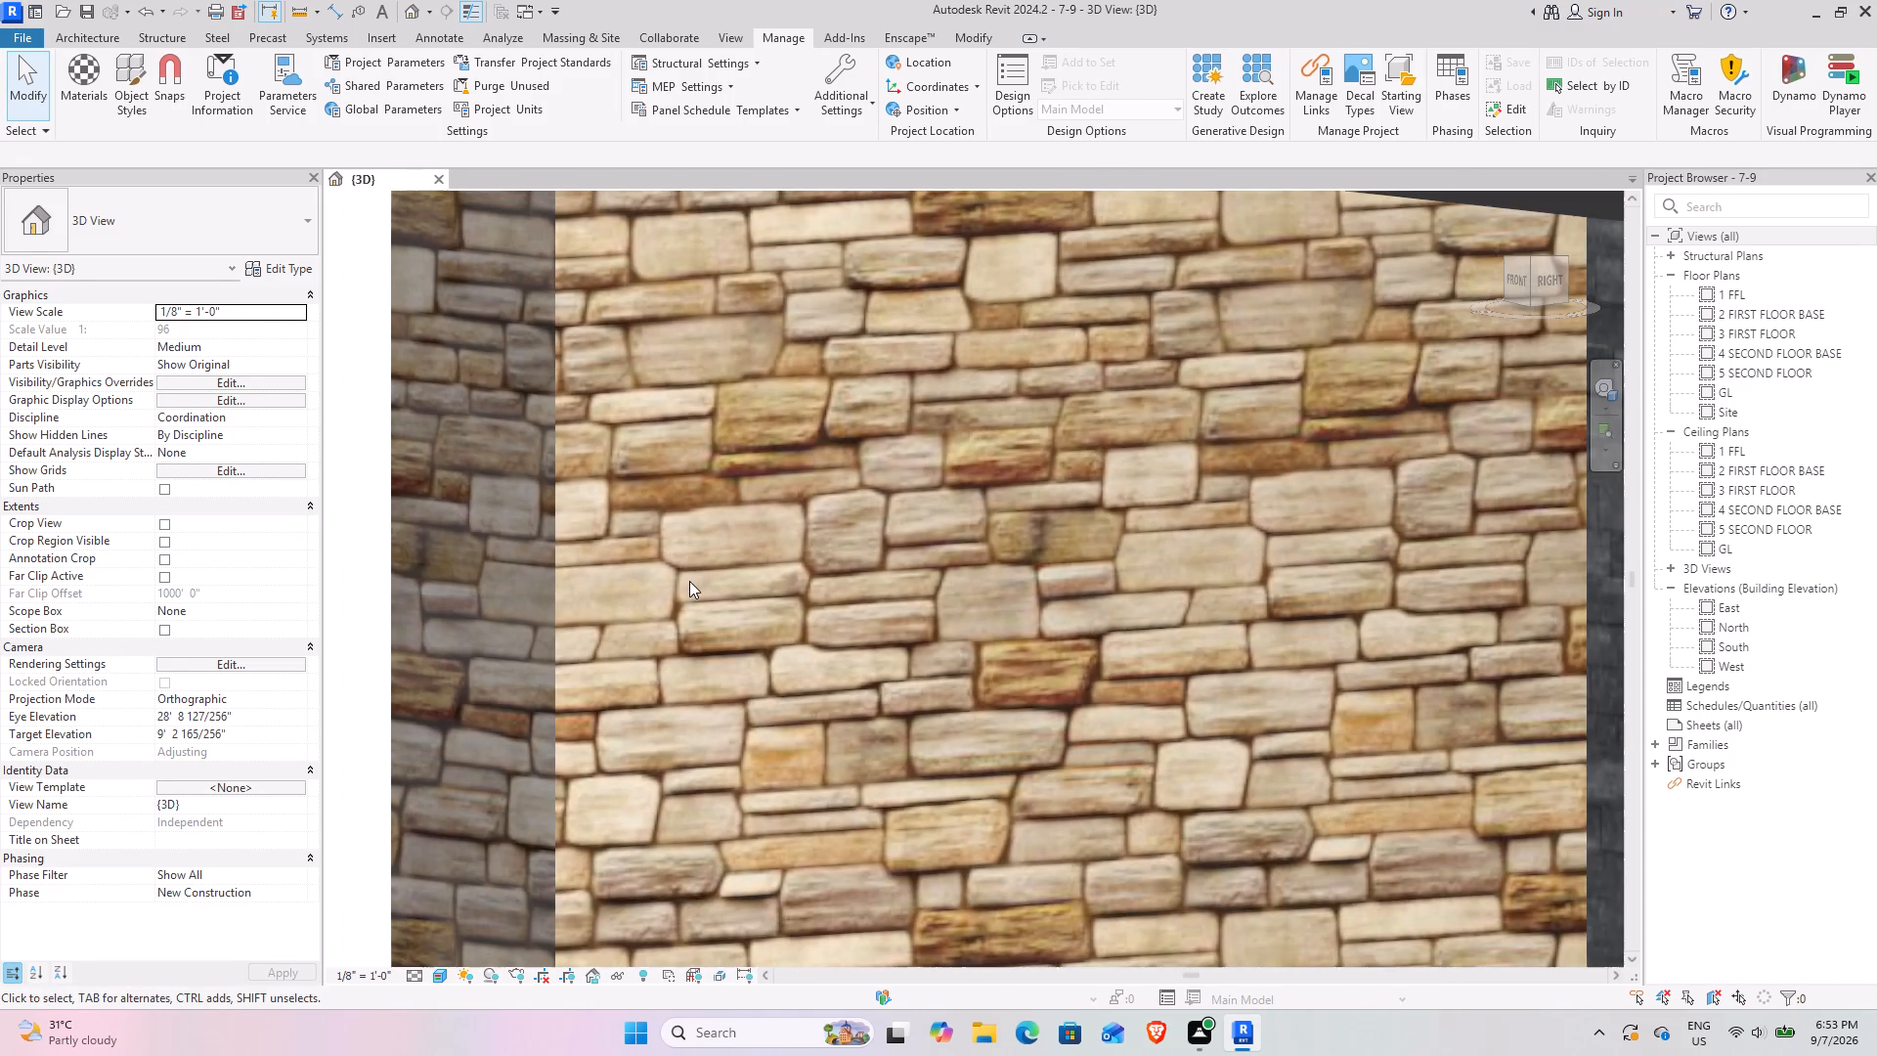
scroll(689, 581, "down", 5)
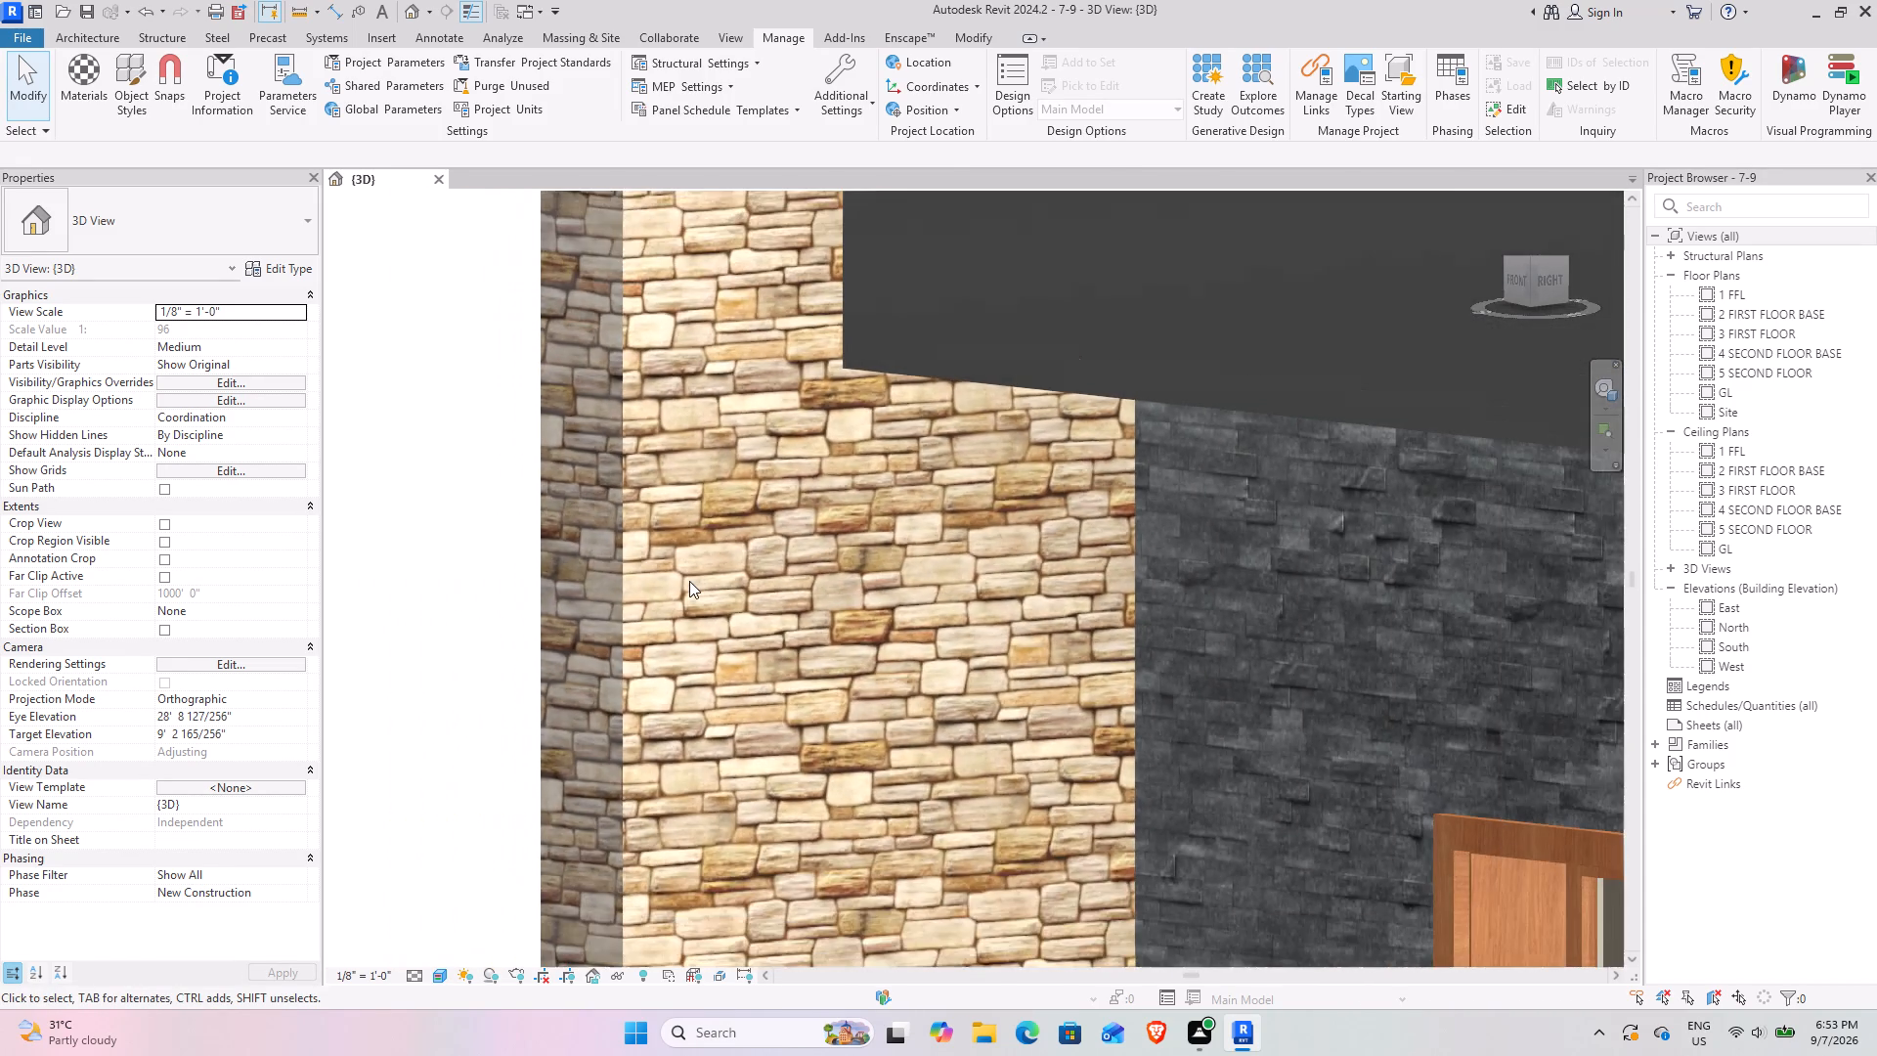
scroll(689, 581, "down", 20)
scroll(689, 581, "down", 2)
Examine the wood-slat texture of the facade frame up close and the whole house from its front-right corner.
middle_click_drag(799, 655, 865, 619, "shift")
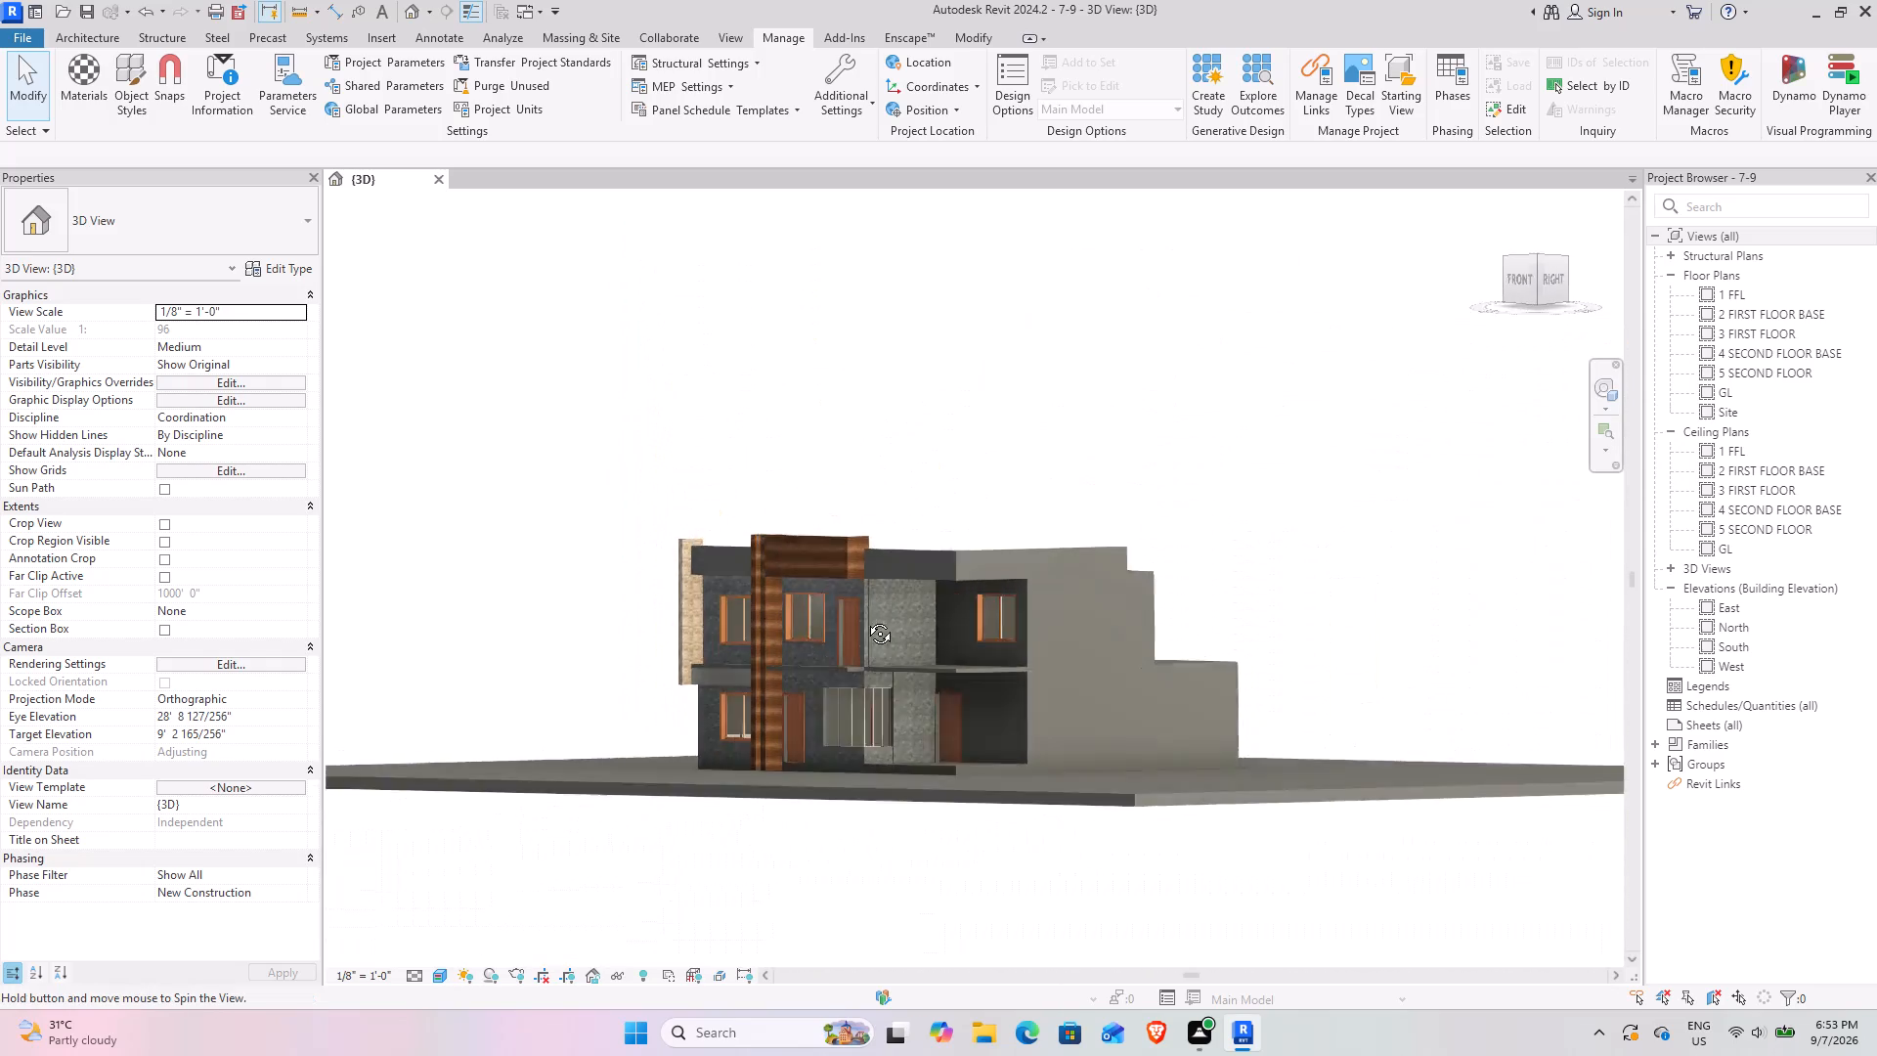
middle_click_drag(865, 619, 849, 589, "shift")
scroll(791, 520, "up", 18)
scroll(941, 700, "up", 14)
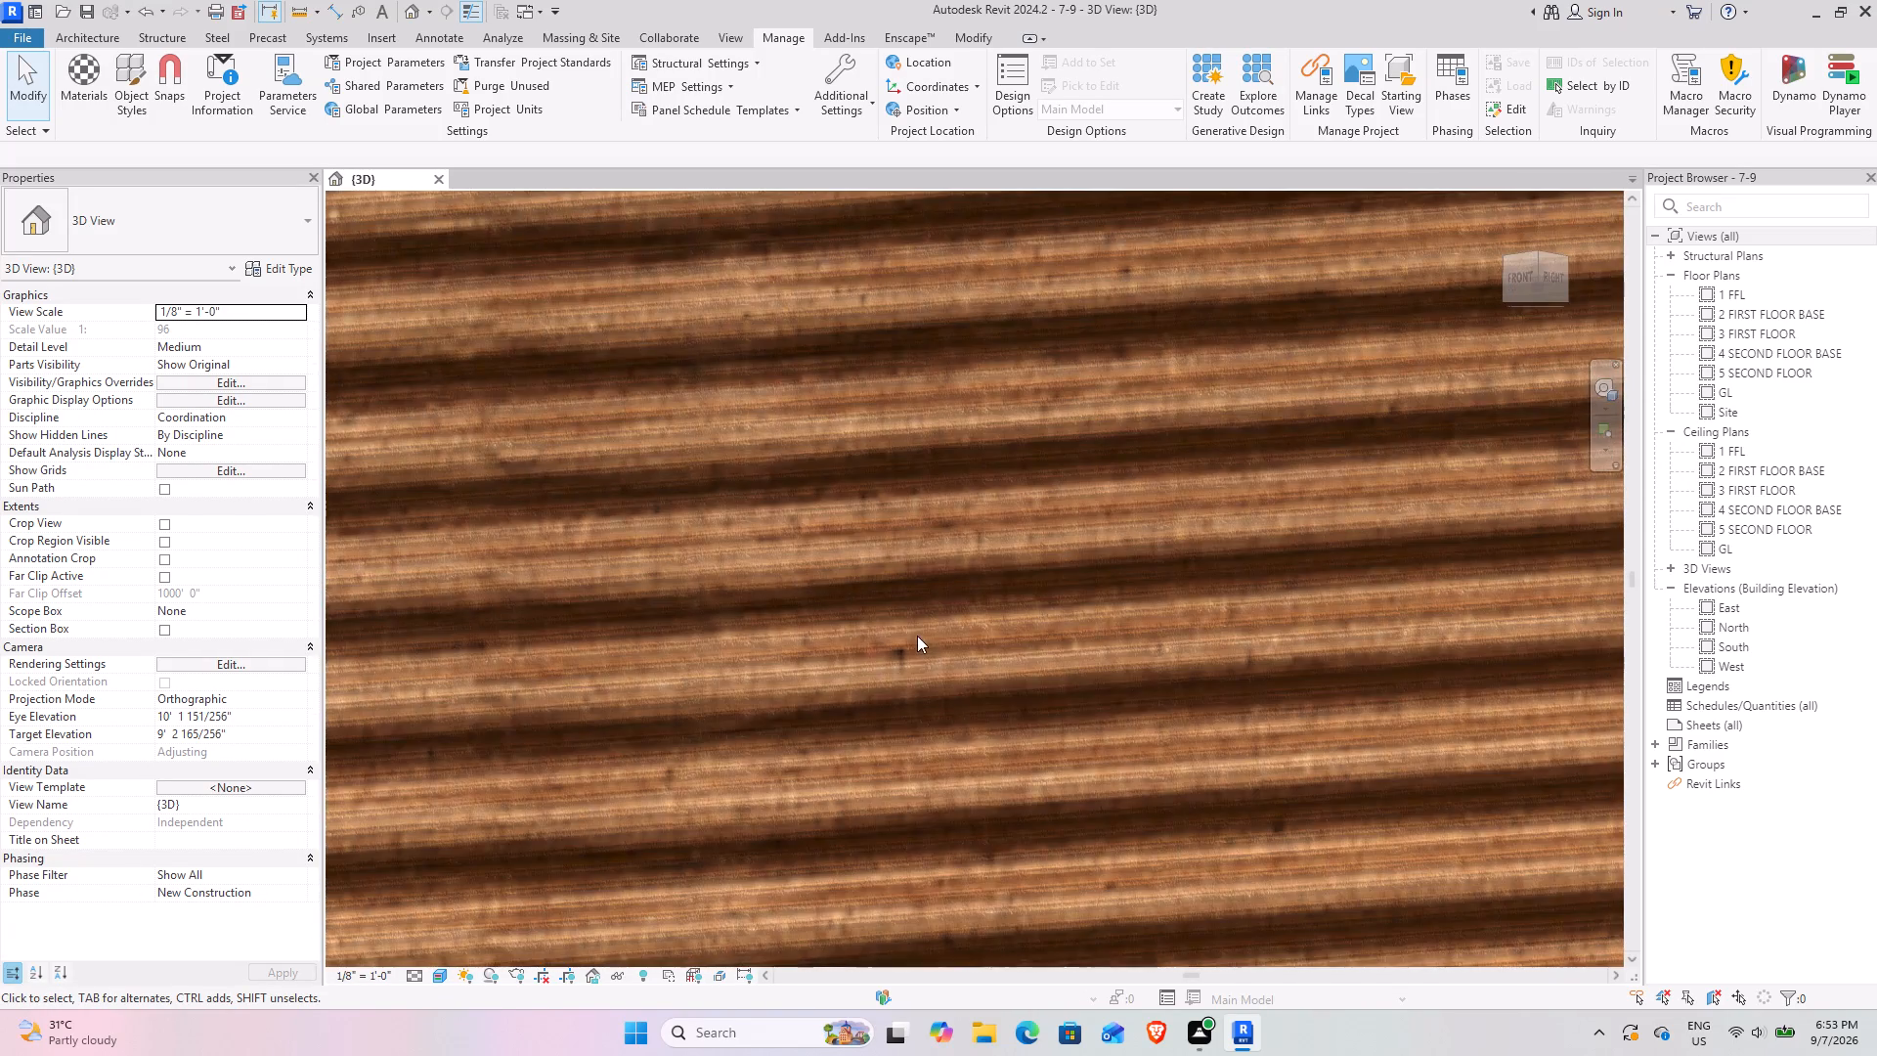
scroll(907, 612, "down", 14)
middle_click_drag(1097, 642, 1114, 623, "shift")
scroll(1113, 602, "down", 12)
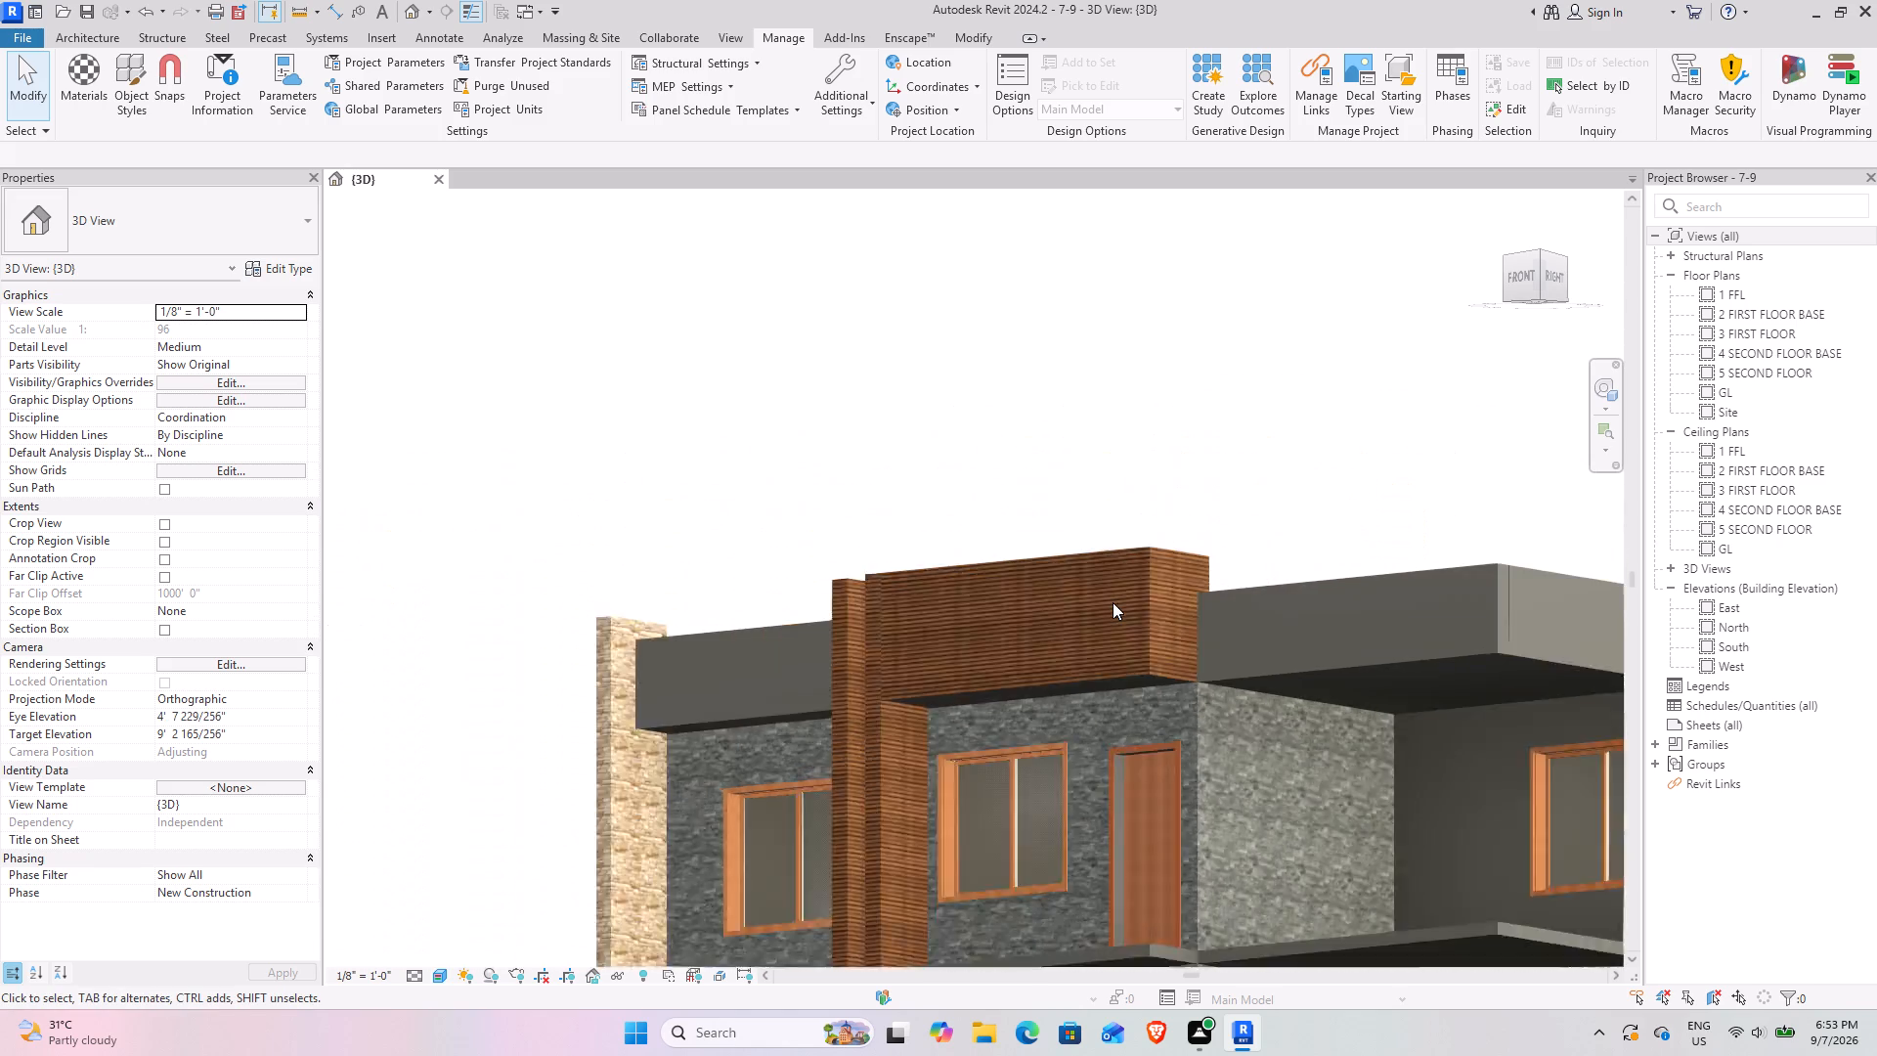
scroll(1113, 602, "down", 10)
middle_click_drag(1113, 603, 1087, 444, "shift")
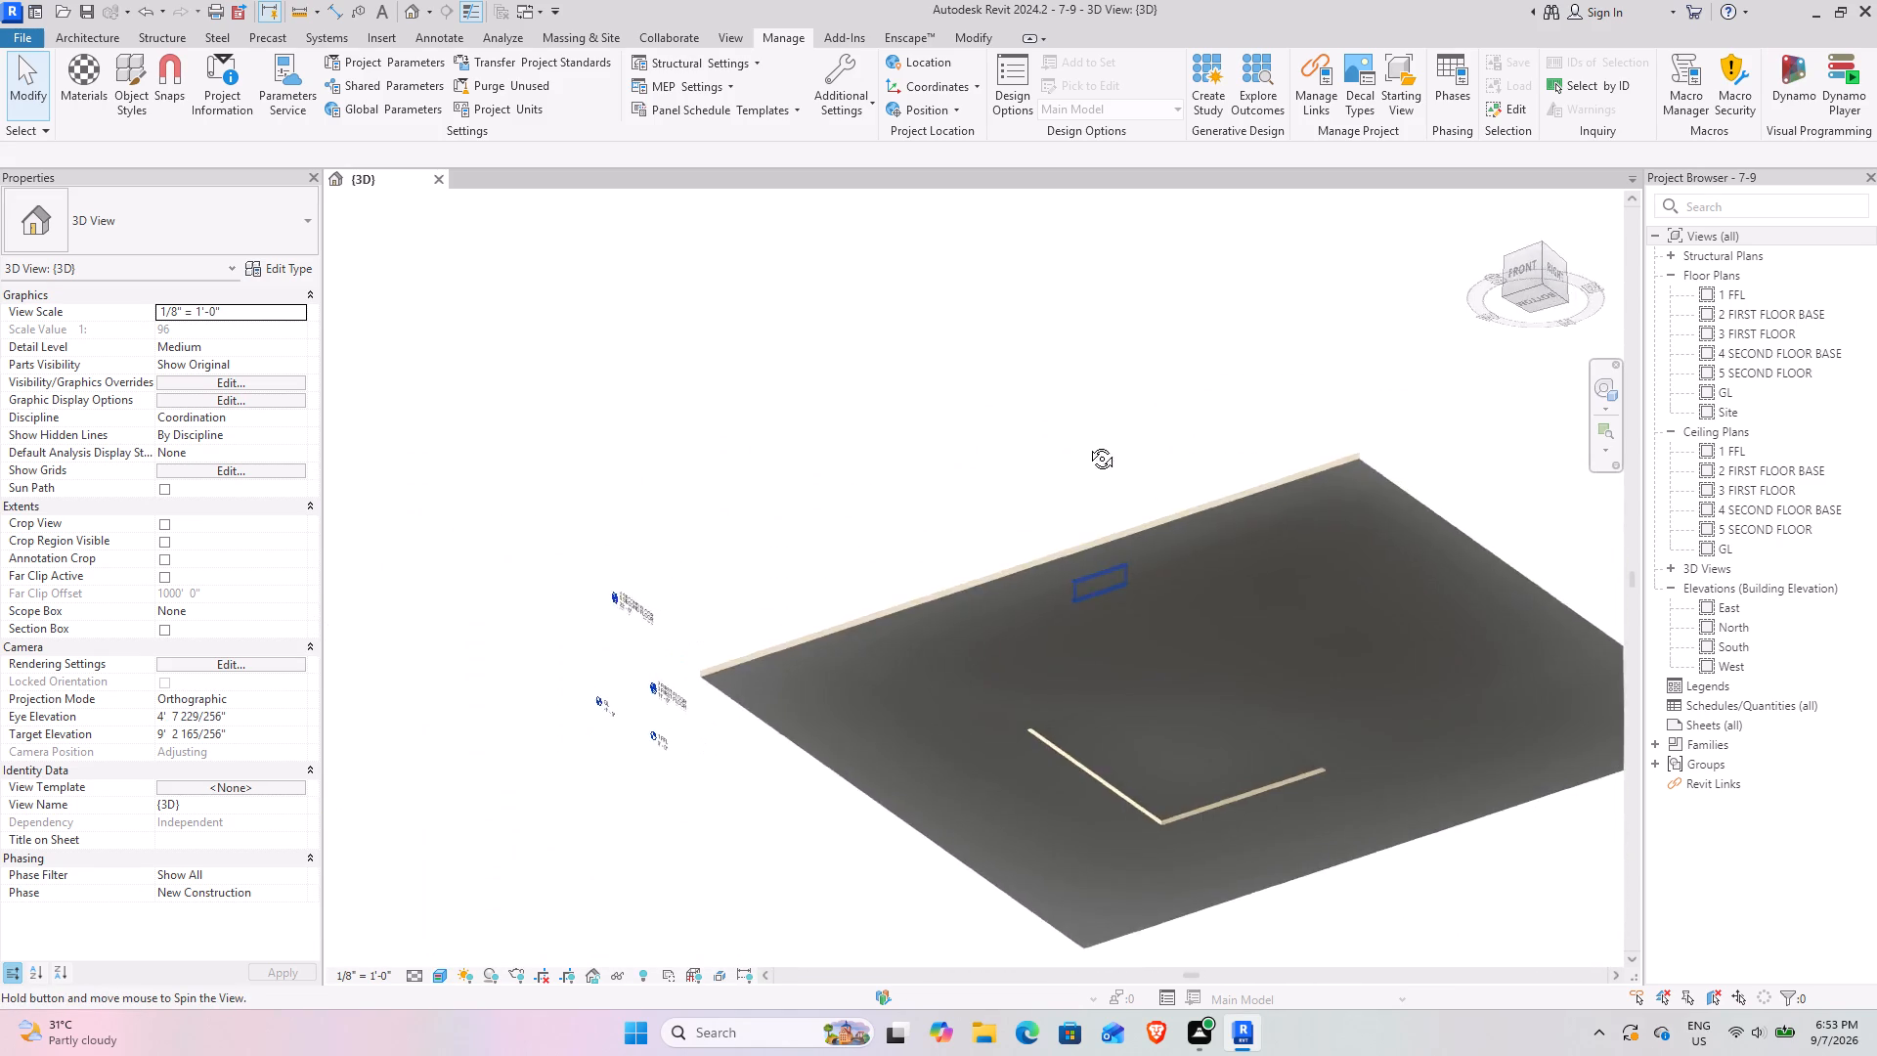
middle_click_drag(1087, 444, 958, 457, "shift")
scroll(1309, 731, "up", 4)
middle_click_drag(1134, 599, 1122, 616, "shift")
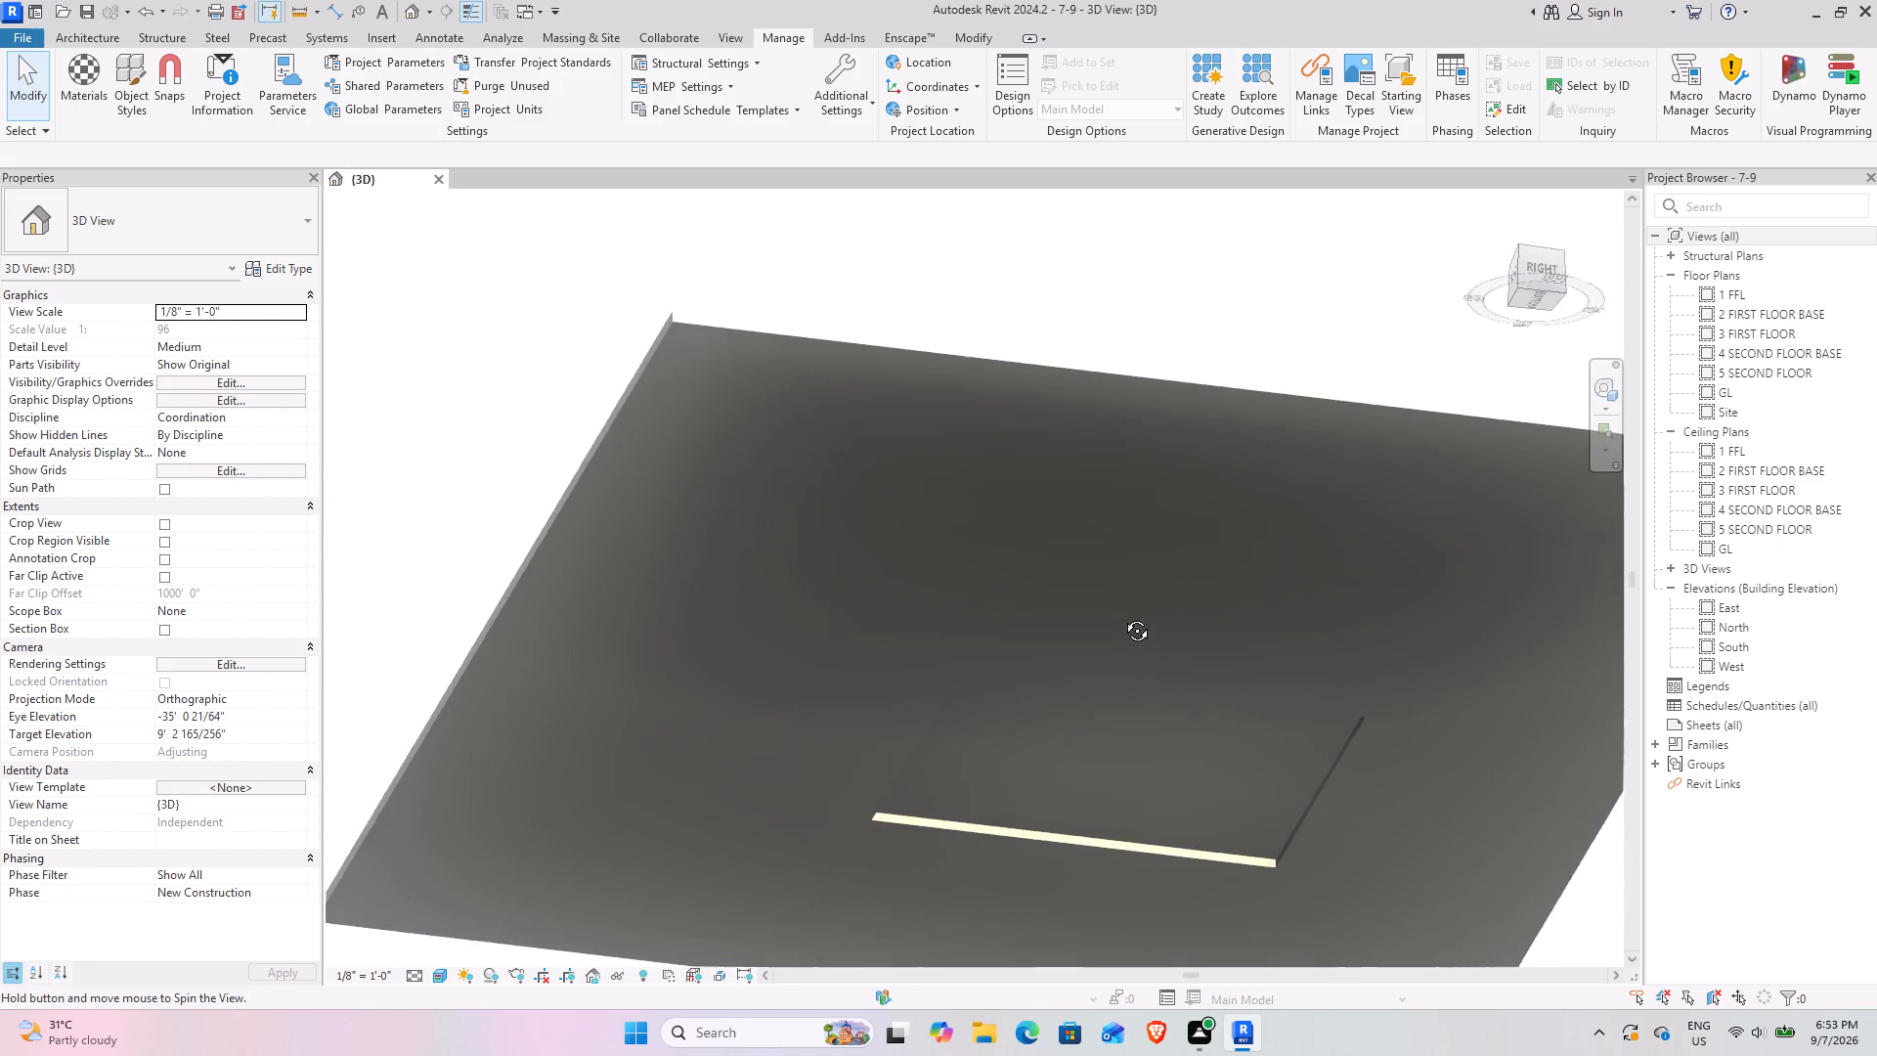
middle_click_drag(1122, 616, 1254, 847, "shift")
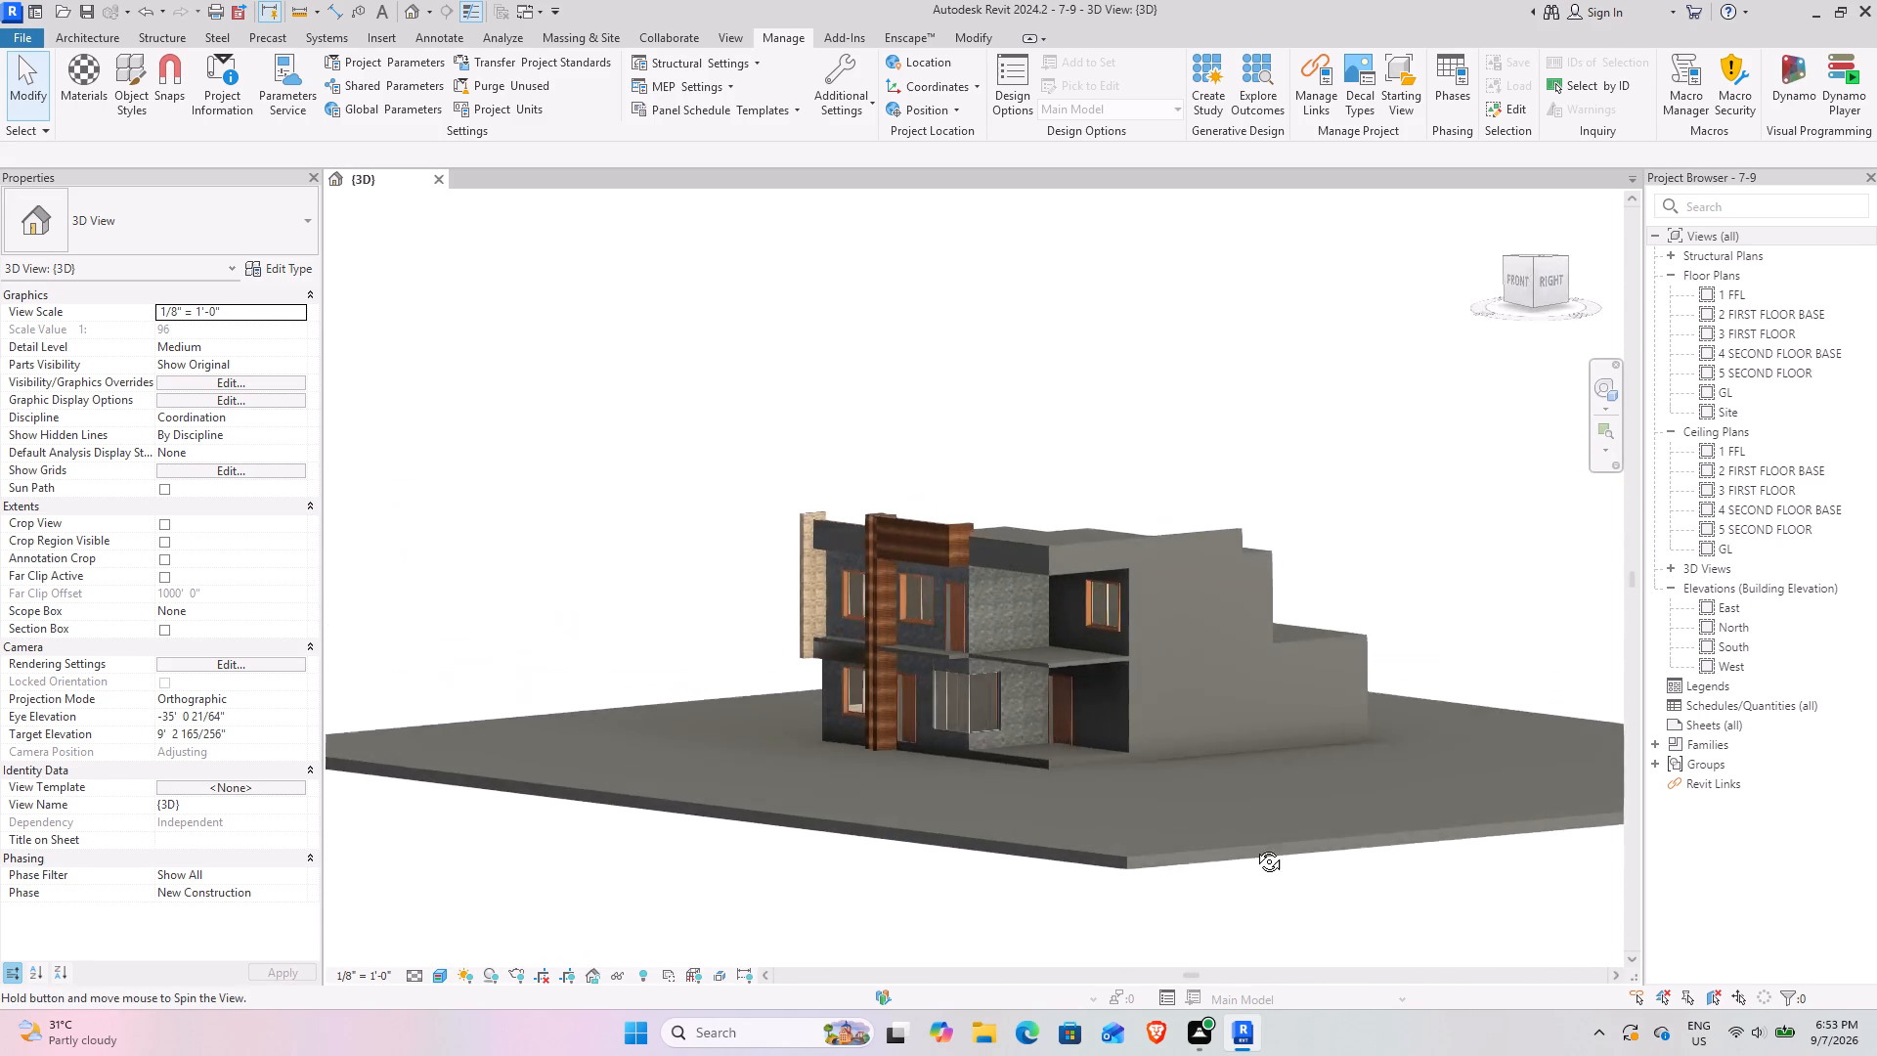
middle_click_drag(1254, 847, 1234, 905, "shift")
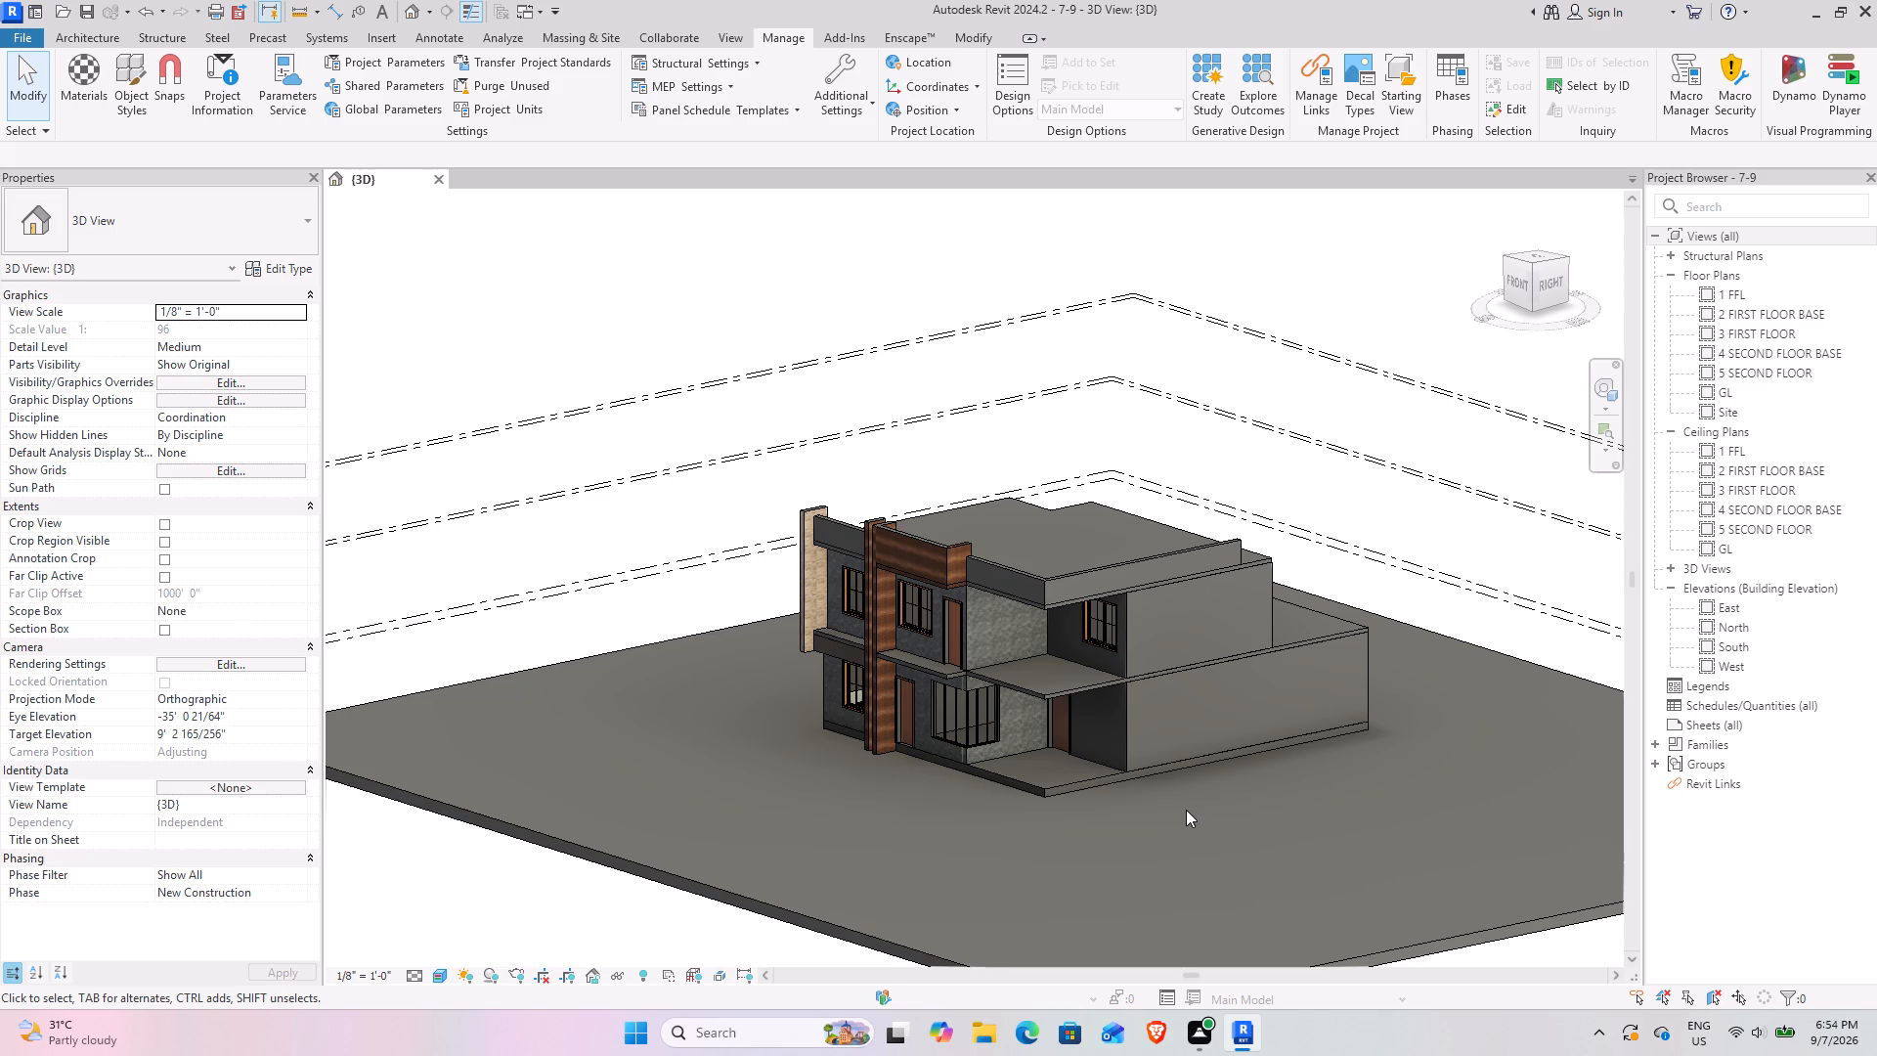